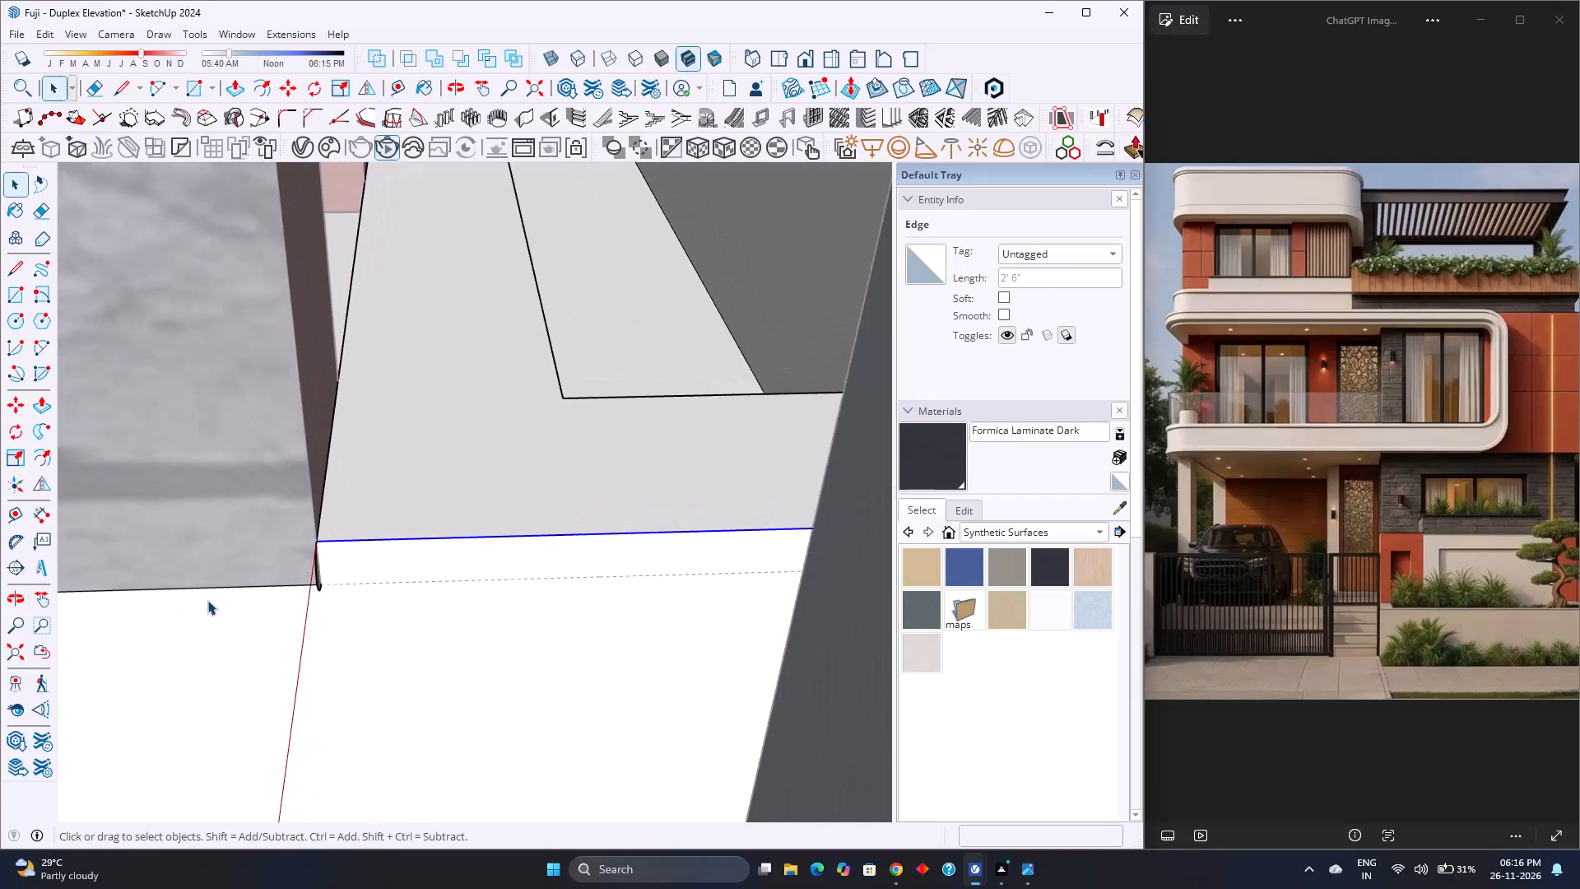
Add the planter's front and far-end top edges to the path and extrude the small curved profile along it with Follow Me.
{"action": "middle_click_drag", "start_coordinate": [367, 607], "coordinate": [219, 573]}
{"action": "middle_click_drag", "start_coordinate": [219, 573], "coordinate": [207, 570]}
{"action": "scroll", "coordinate": [174, 566], "scroll_direction": "down", "scroll_amount": 7}
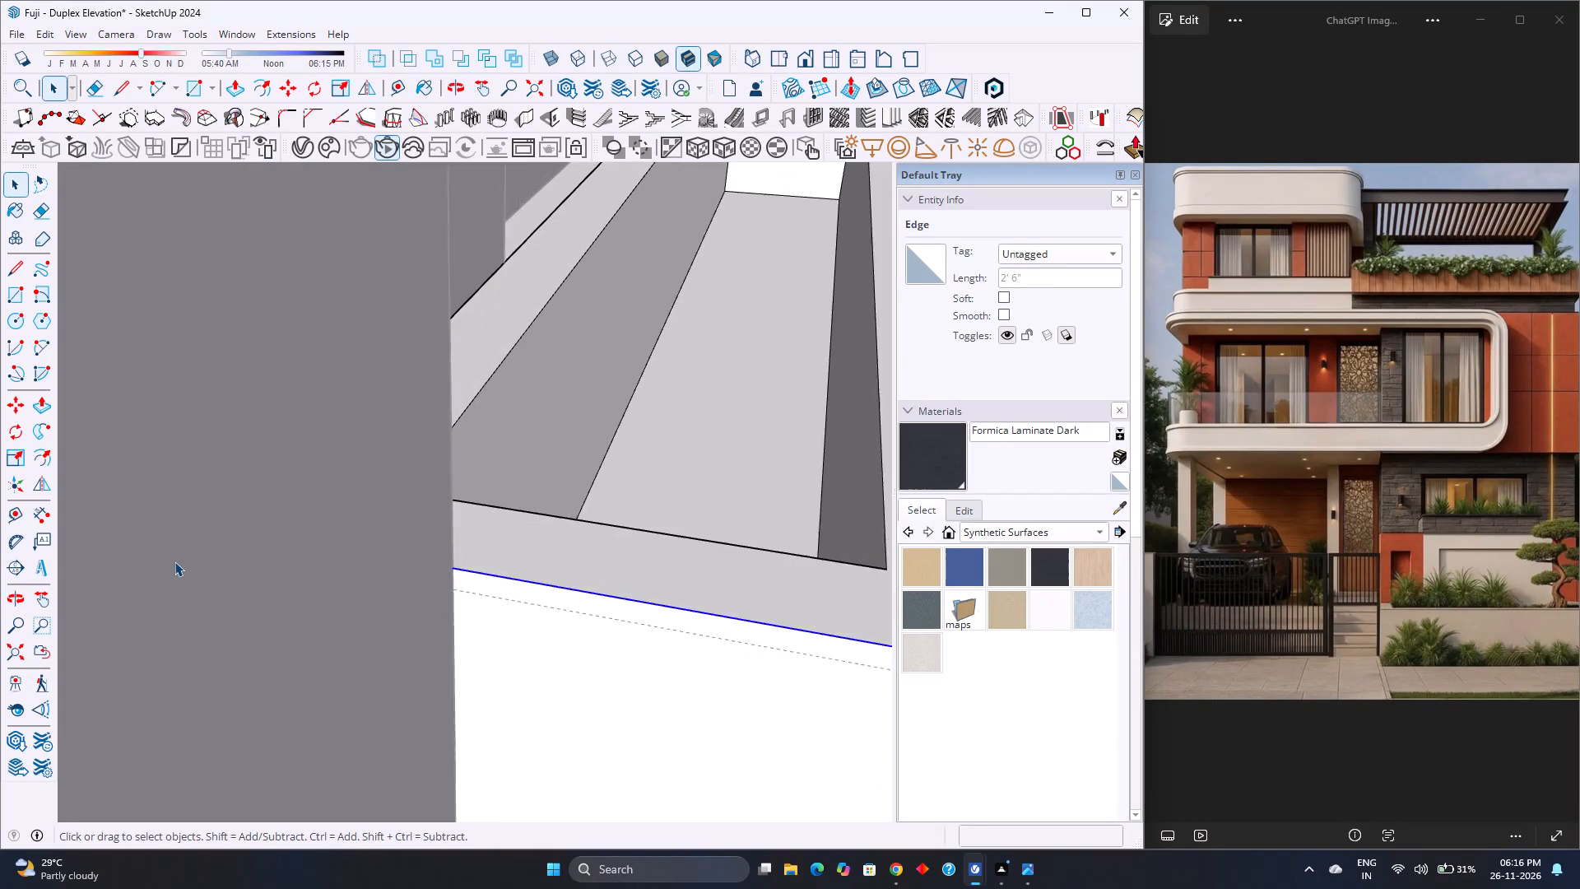
{"action": "scroll", "coordinate": [174, 561], "scroll_direction": "down", "scroll_amount": 13}
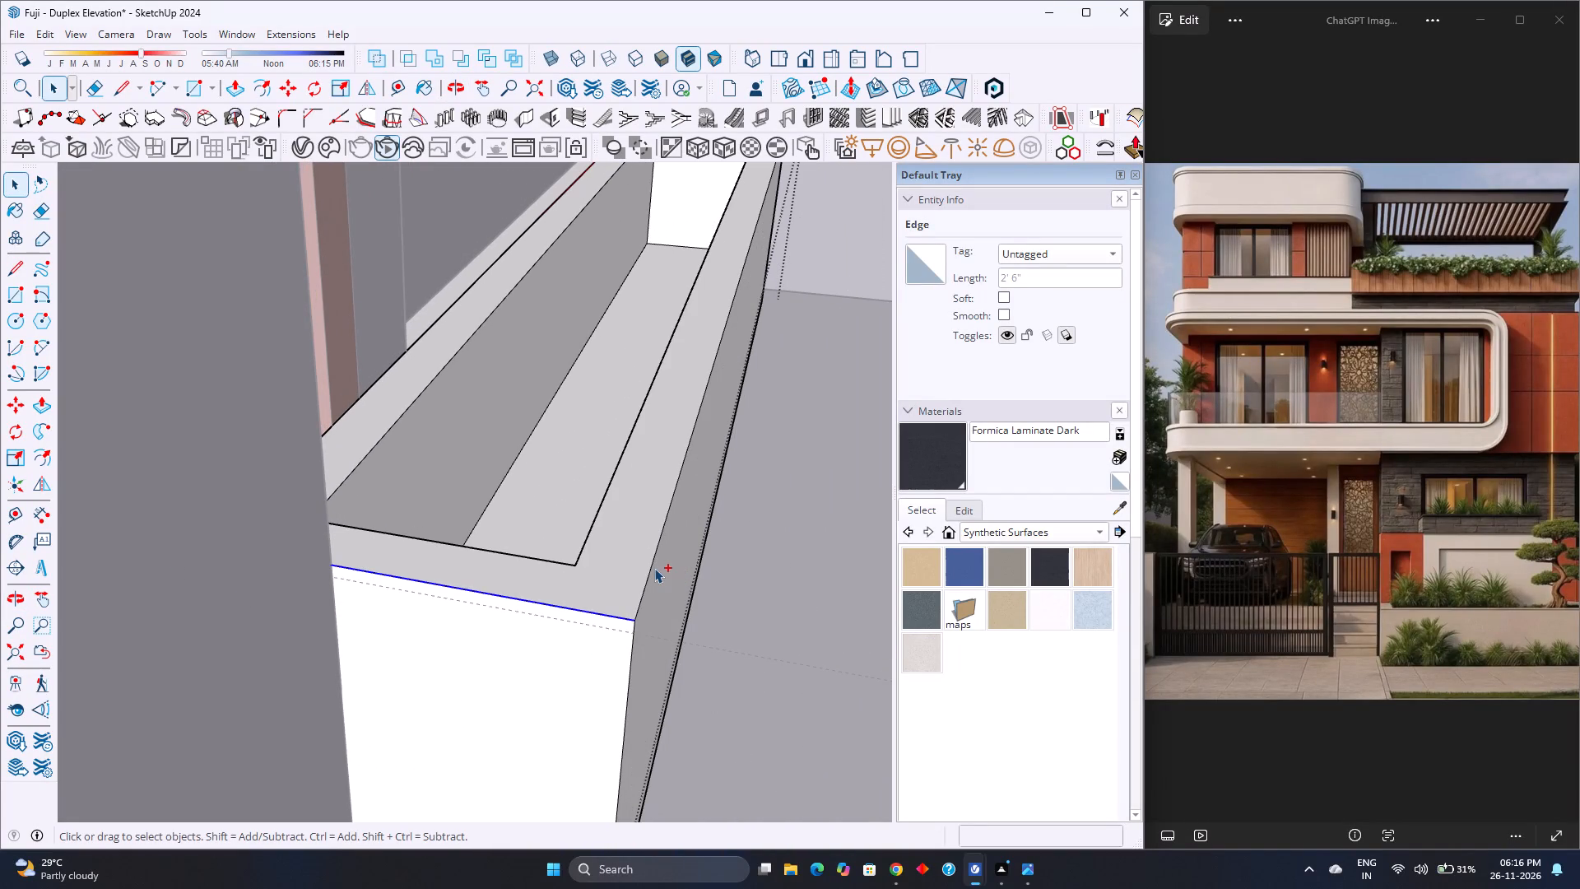
{"action": "left_click", "coordinate": [653, 565], "text": "ctrl"}
{"action": "scroll", "coordinate": [673, 581], "scroll_direction": "down", "scroll_amount": 4}
{"action": "middle_click_drag", "start_coordinate": [676, 584], "coordinate": [332, 599]}
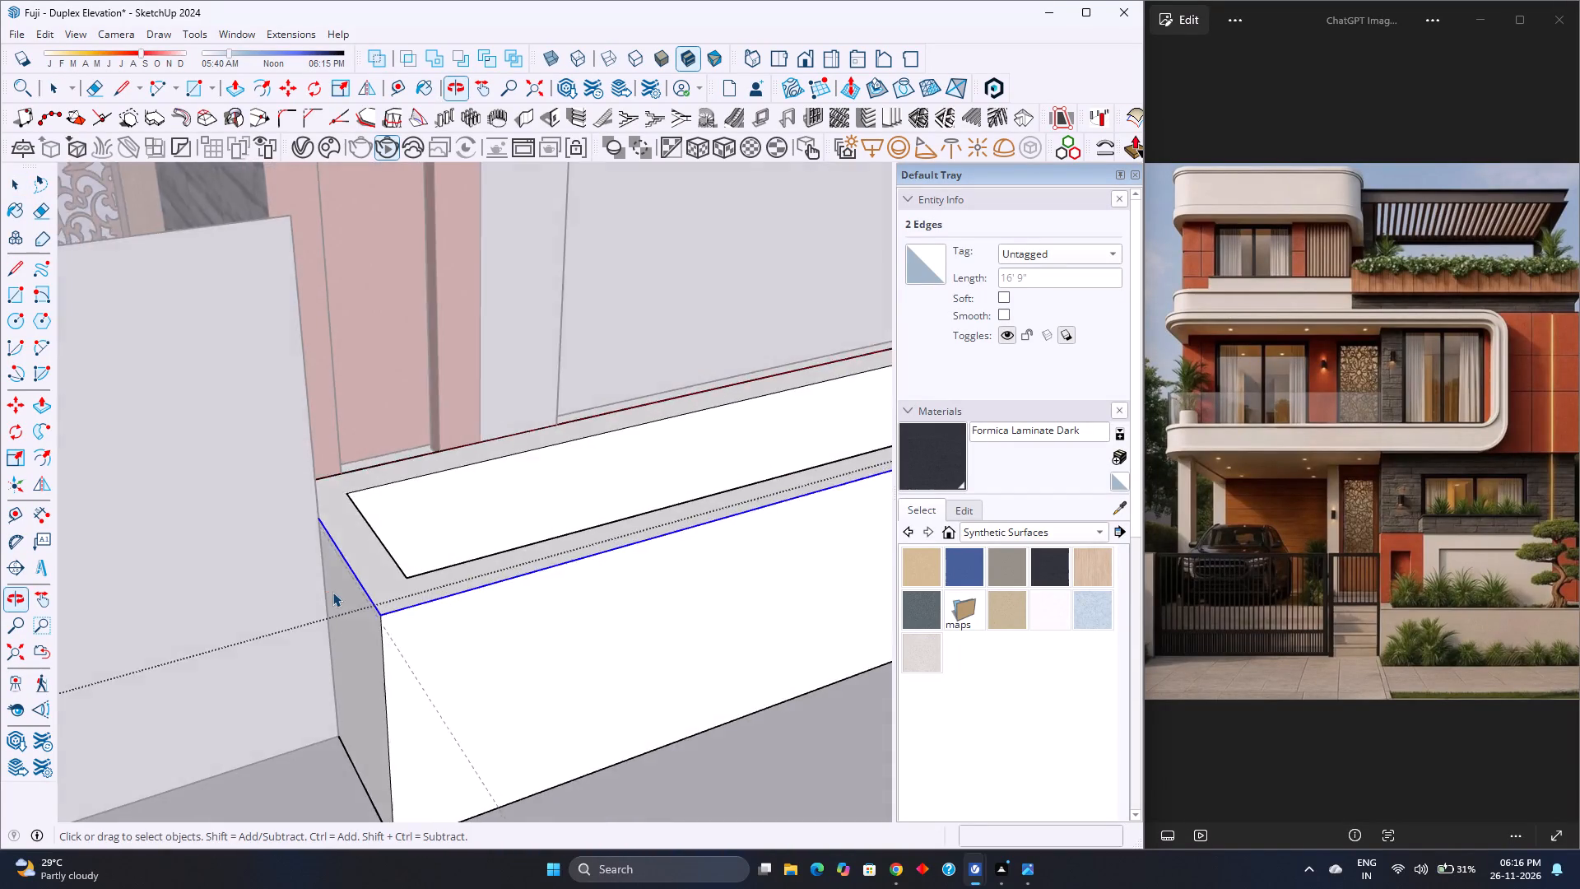
{"action": "scroll", "coordinate": [332, 591], "scroll_direction": "down", "scroll_amount": 14}
{"action": "middle_click_drag", "start_coordinate": [467, 599], "coordinate": [117, 571]}
{"action": "middle_click", "coordinate": [117, 571]}
{"action": "scroll", "coordinate": [276, 488], "scroll_direction": "up", "scroll_amount": 4}
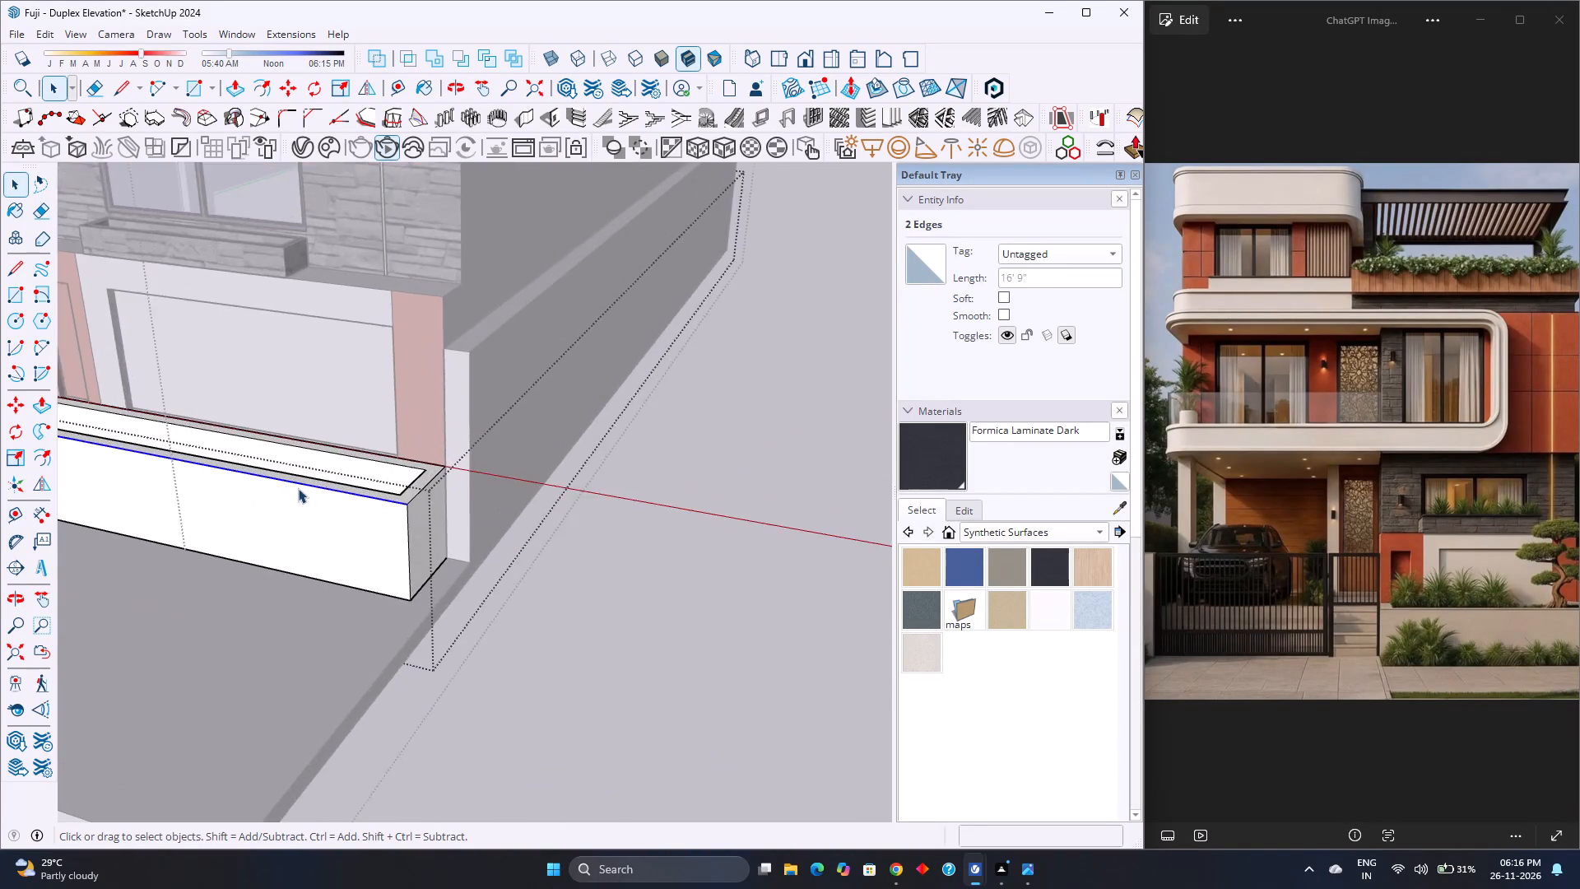
{"action": "scroll", "coordinate": [298, 488], "scroll_direction": "up", "scroll_amount": 9}
{"action": "left_click", "coordinate": [466, 484], "text": "ctrl"}
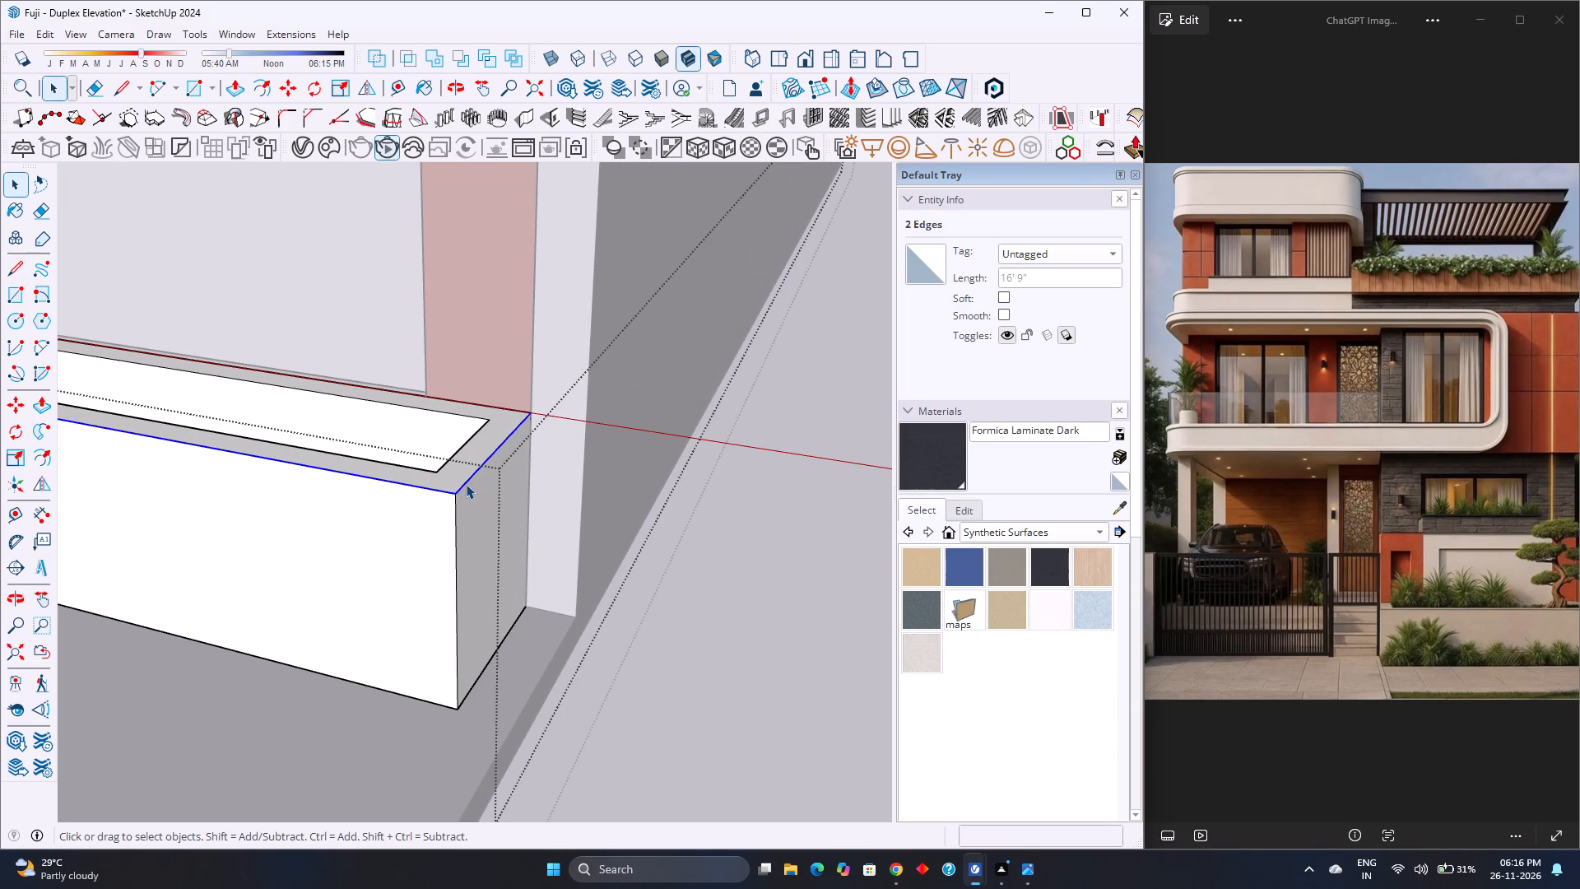
{"action": "scroll", "coordinate": [466, 484], "scroll_direction": "down", "scroll_amount": 8}
{"action": "middle_click_drag", "start_coordinate": [355, 519], "coordinate": [885, 533]}
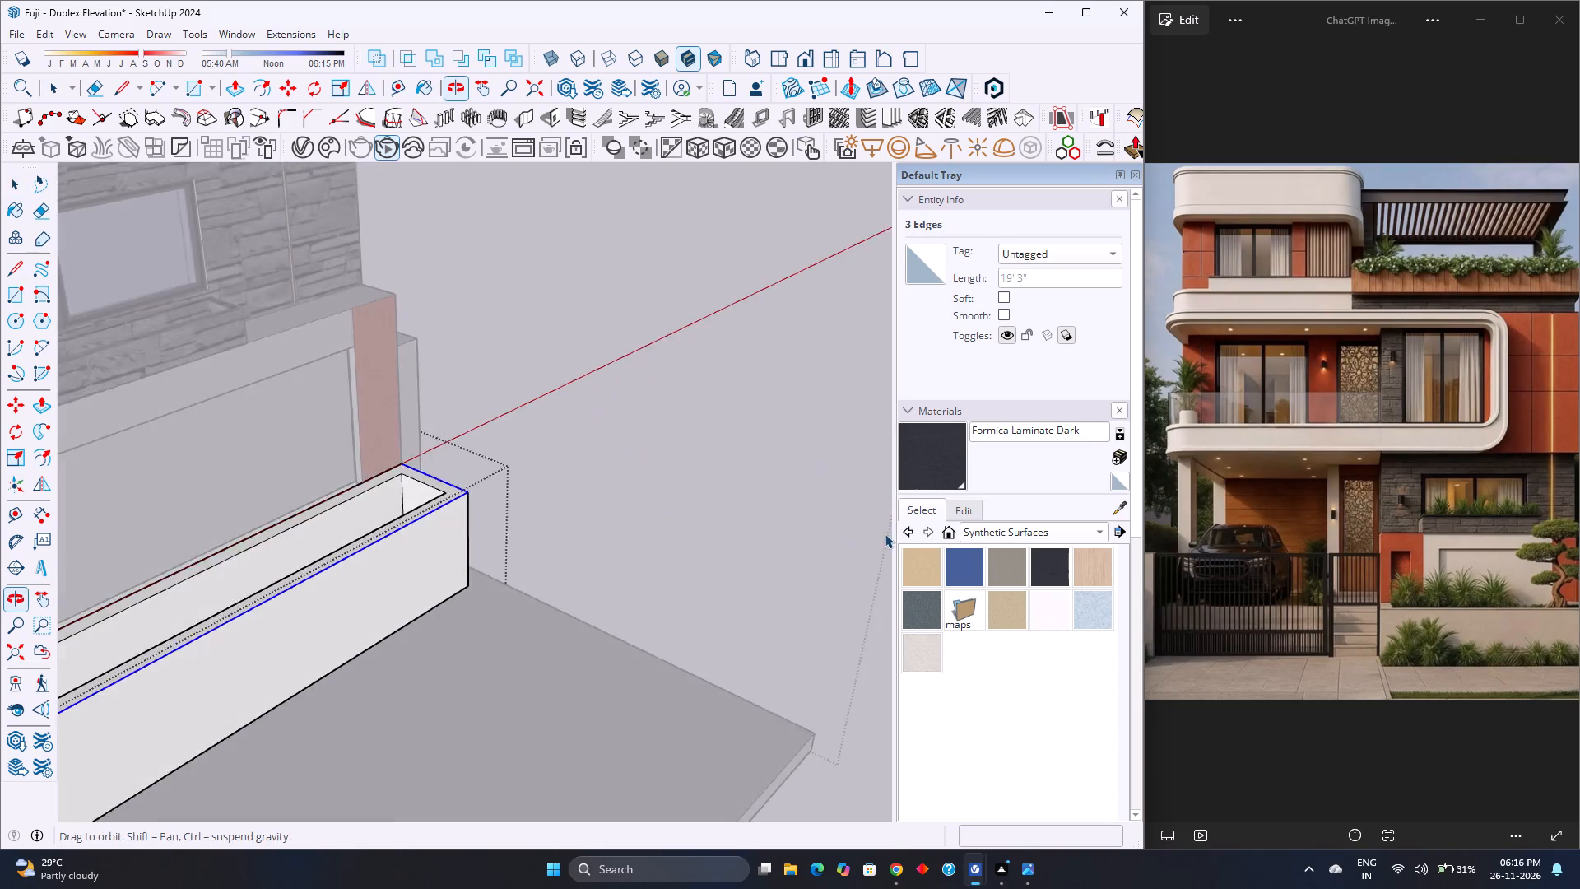
{"action": "middle_click_drag", "start_coordinate": [885, 533], "coordinate": [881, 535]}
{"action": "scroll", "coordinate": [535, 501], "scroll_direction": "down", "scroll_amount": 4}
{"action": "left_click", "coordinate": [47, 428]}
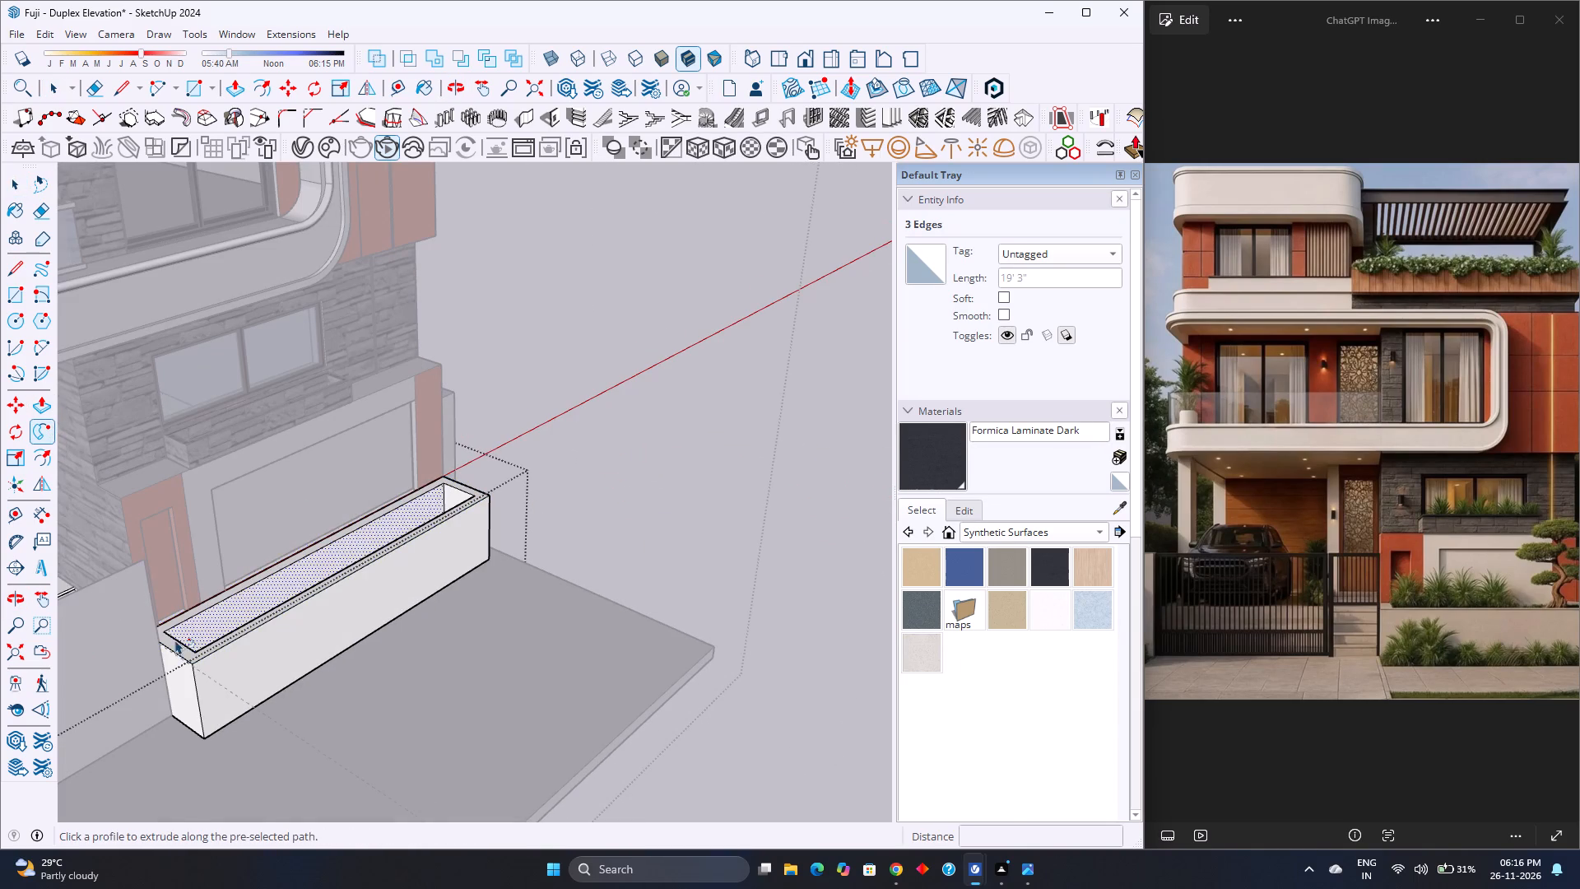
{"action": "scroll", "coordinate": [144, 656], "scroll_direction": "up", "scroll_amount": 4}
{"action": "middle_click_drag", "start_coordinate": [145, 656], "coordinate": [681, 533]}
{"action": "middle_click", "coordinate": [681, 533]}
{"action": "scroll", "coordinate": [169, 805], "scroll_direction": "up", "scroll_amount": 1}
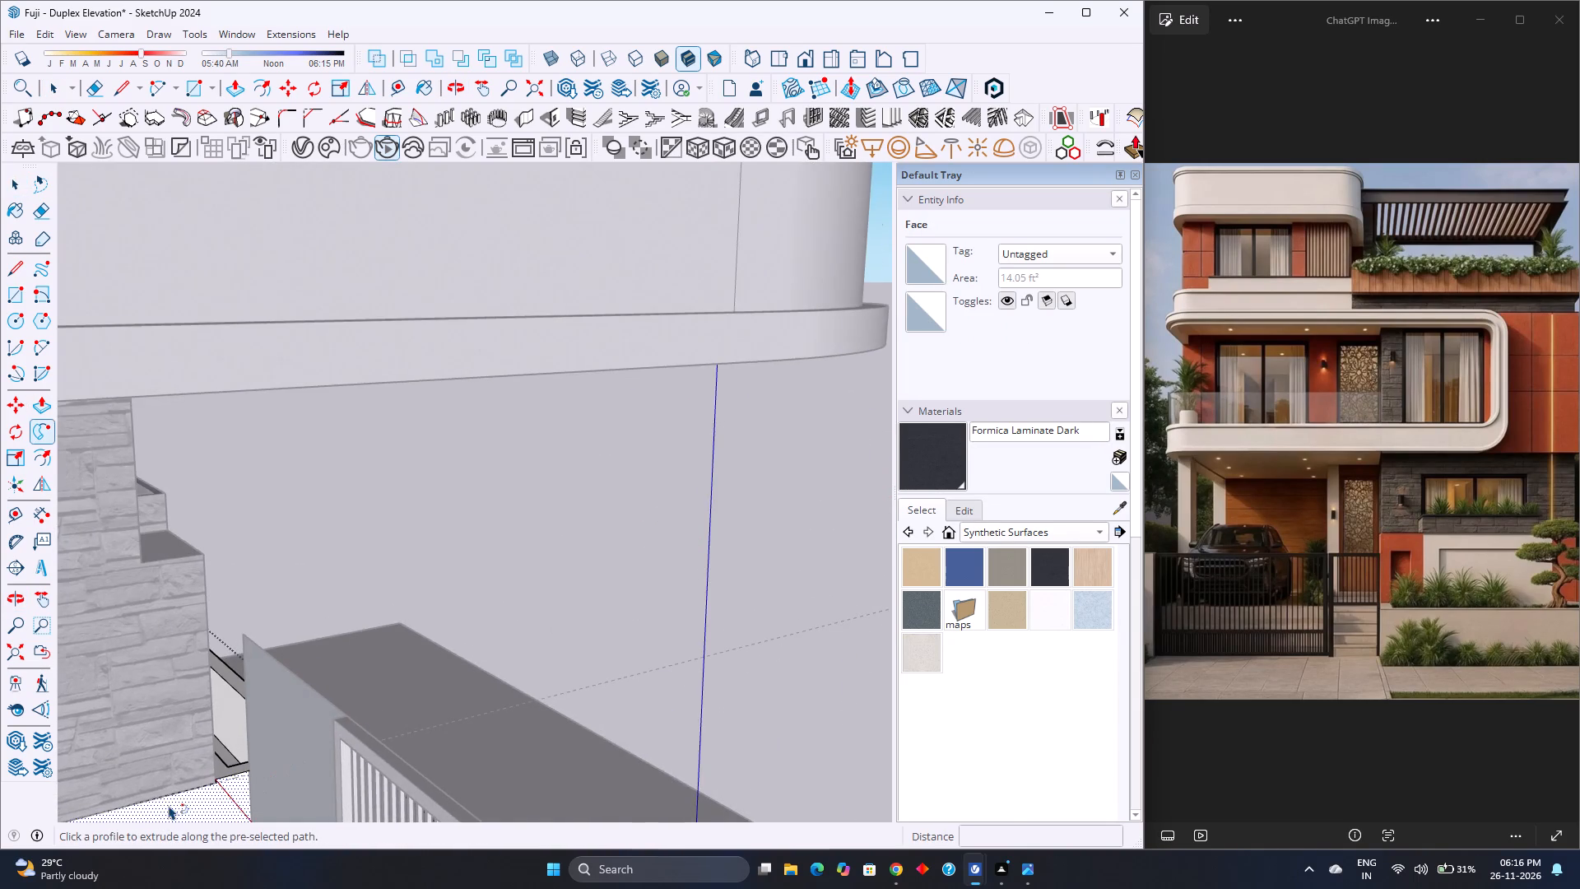
{"action": "scroll", "coordinate": [169, 805], "scroll_direction": "up", "scroll_amount": 20}
{"action": "scroll", "coordinate": [169, 805], "scroll_direction": "up", "scroll_amount": 7}
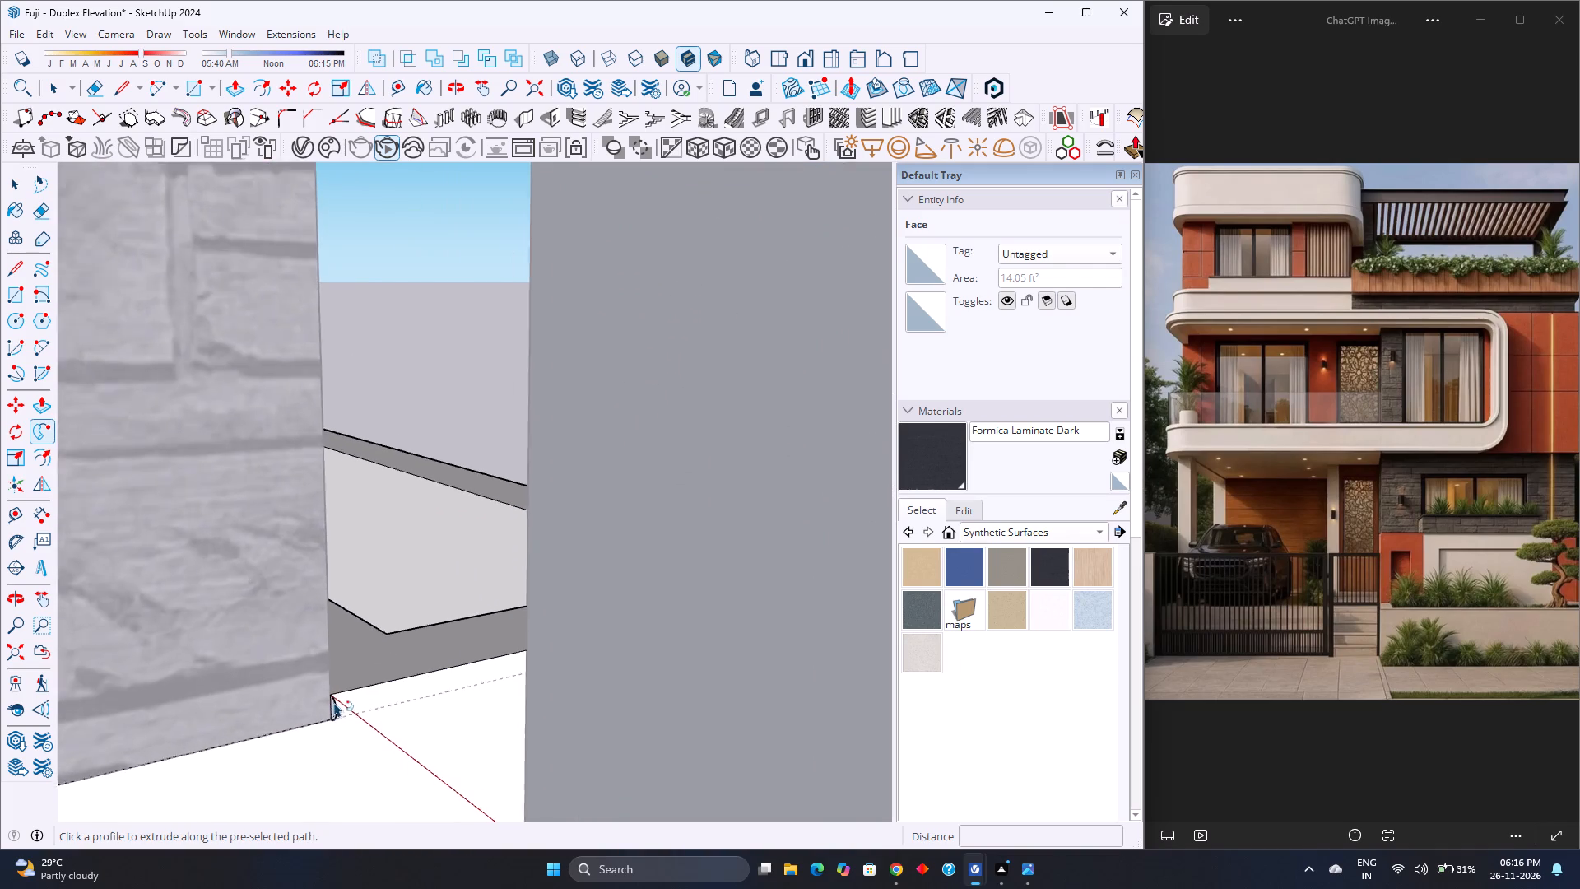
{"action": "scroll", "coordinate": [334, 702], "scroll_direction": "up", "scroll_amount": 5}
{"action": "left_click", "coordinate": [334, 705]}
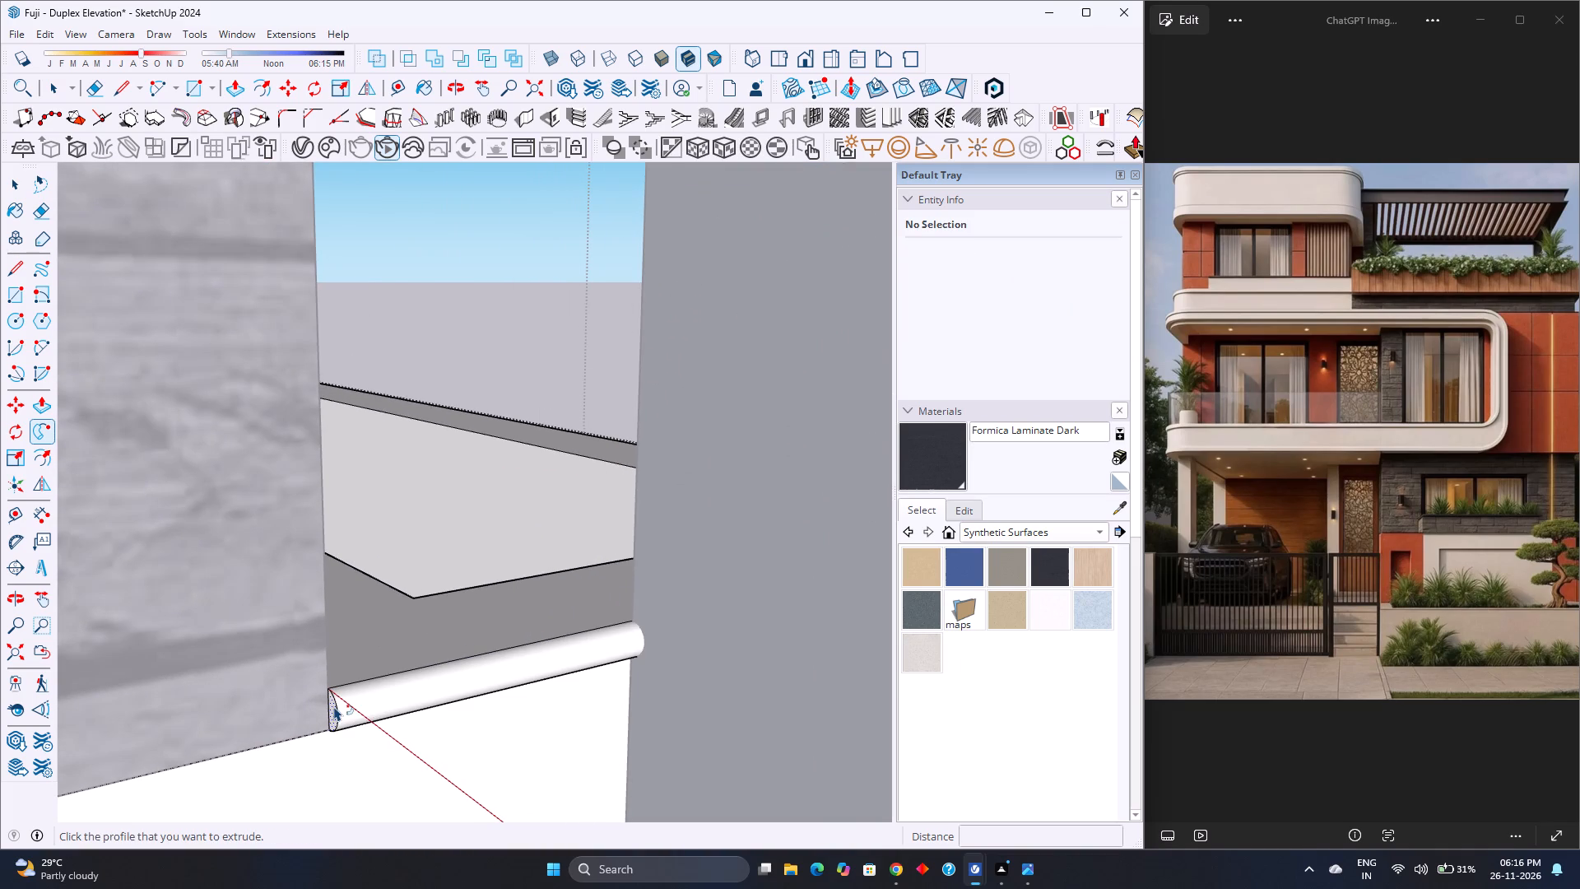
{"action": "scroll", "coordinate": [334, 706], "scroll_direction": "down", "scroll_amount": 17}
{"action": "key", "text": "space"}
{"action": "scroll", "coordinate": [334, 706], "scroll_direction": "down", "scroll_amount": 5}
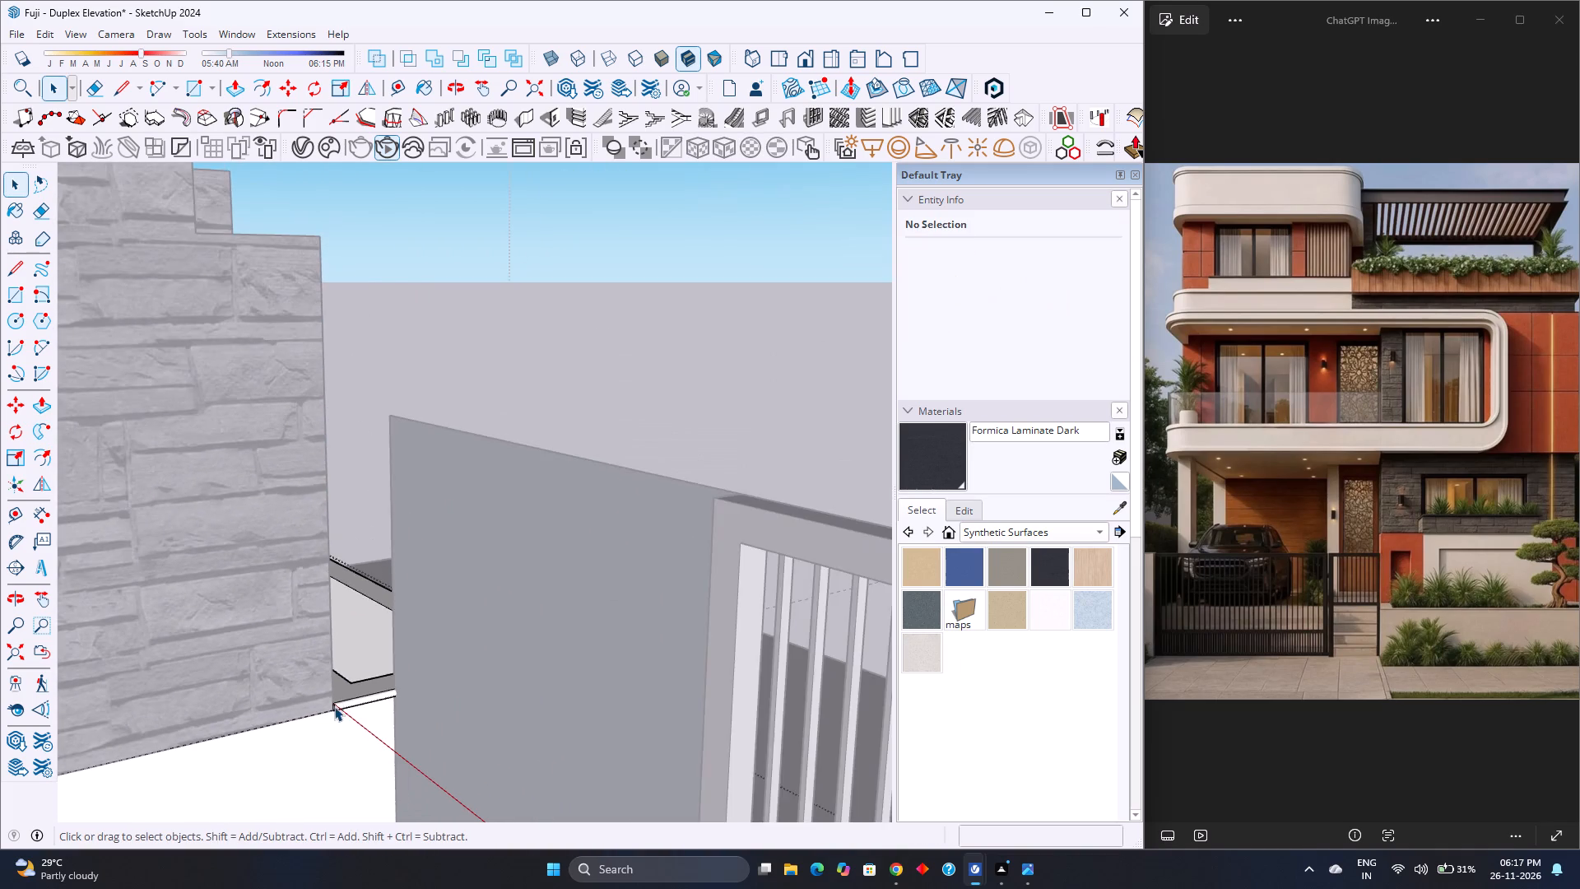
Examine the new rounded moulding along the planter's top edge and around its corner.
{"action": "middle_click_drag", "start_coordinate": [334, 706], "coordinate": [0, 779]}
{"action": "middle_click", "coordinate": [0, 779]}
{"action": "scroll", "coordinate": [0, 779], "scroll_direction": "down", "scroll_amount": 8}
{"action": "middle_click_drag", "start_coordinate": [223, 742], "coordinate": [87, 740]}
{"action": "scroll", "coordinate": [286, 680], "scroll_direction": "down", "scroll_amount": 3}
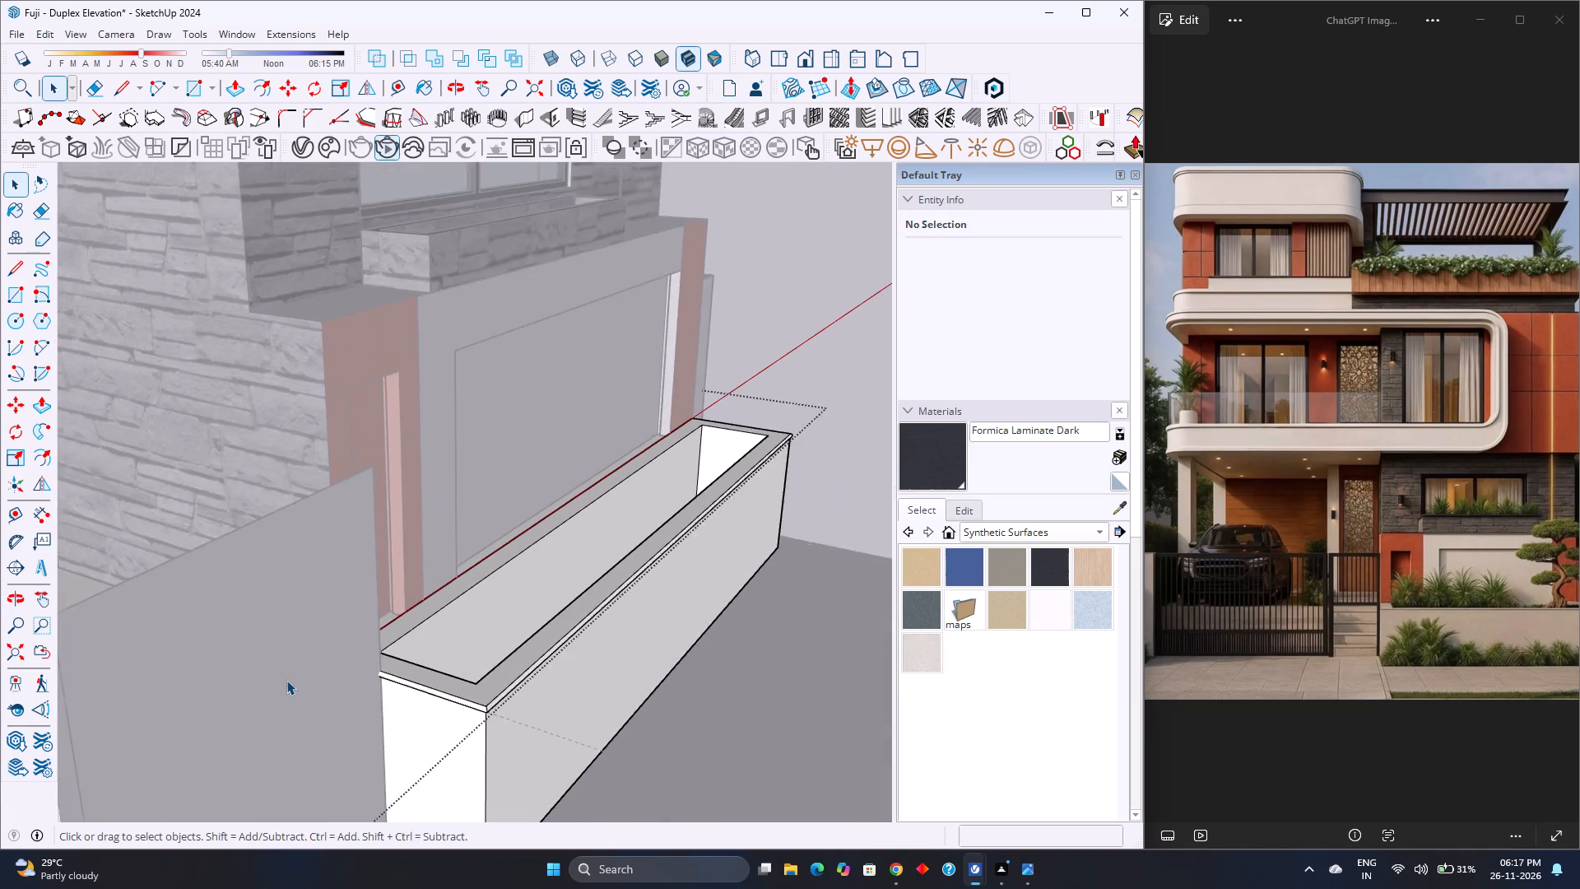
{"action": "scroll", "coordinate": [286, 680], "scroll_direction": "down", "scroll_amount": 5}
{"action": "scroll", "coordinate": [498, 714], "scroll_direction": "up", "scroll_amount": 8}
{"action": "middle_click_drag", "start_coordinate": [458, 703], "coordinate": [328, 615]}
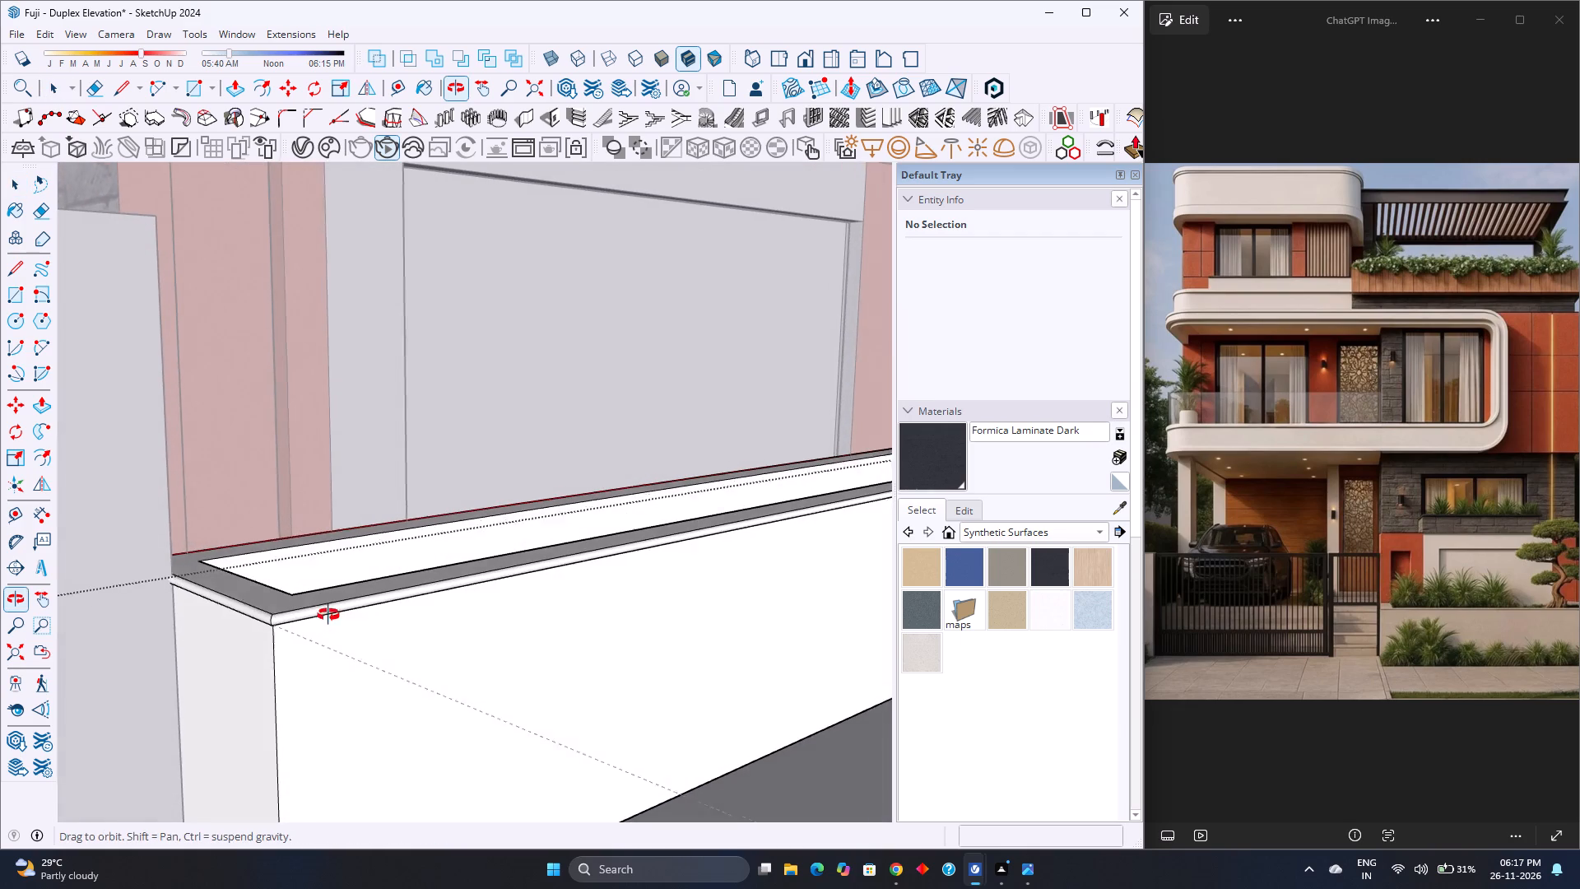
{"action": "middle_click_drag", "start_coordinate": [328, 615], "coordinate": [328, 614]}
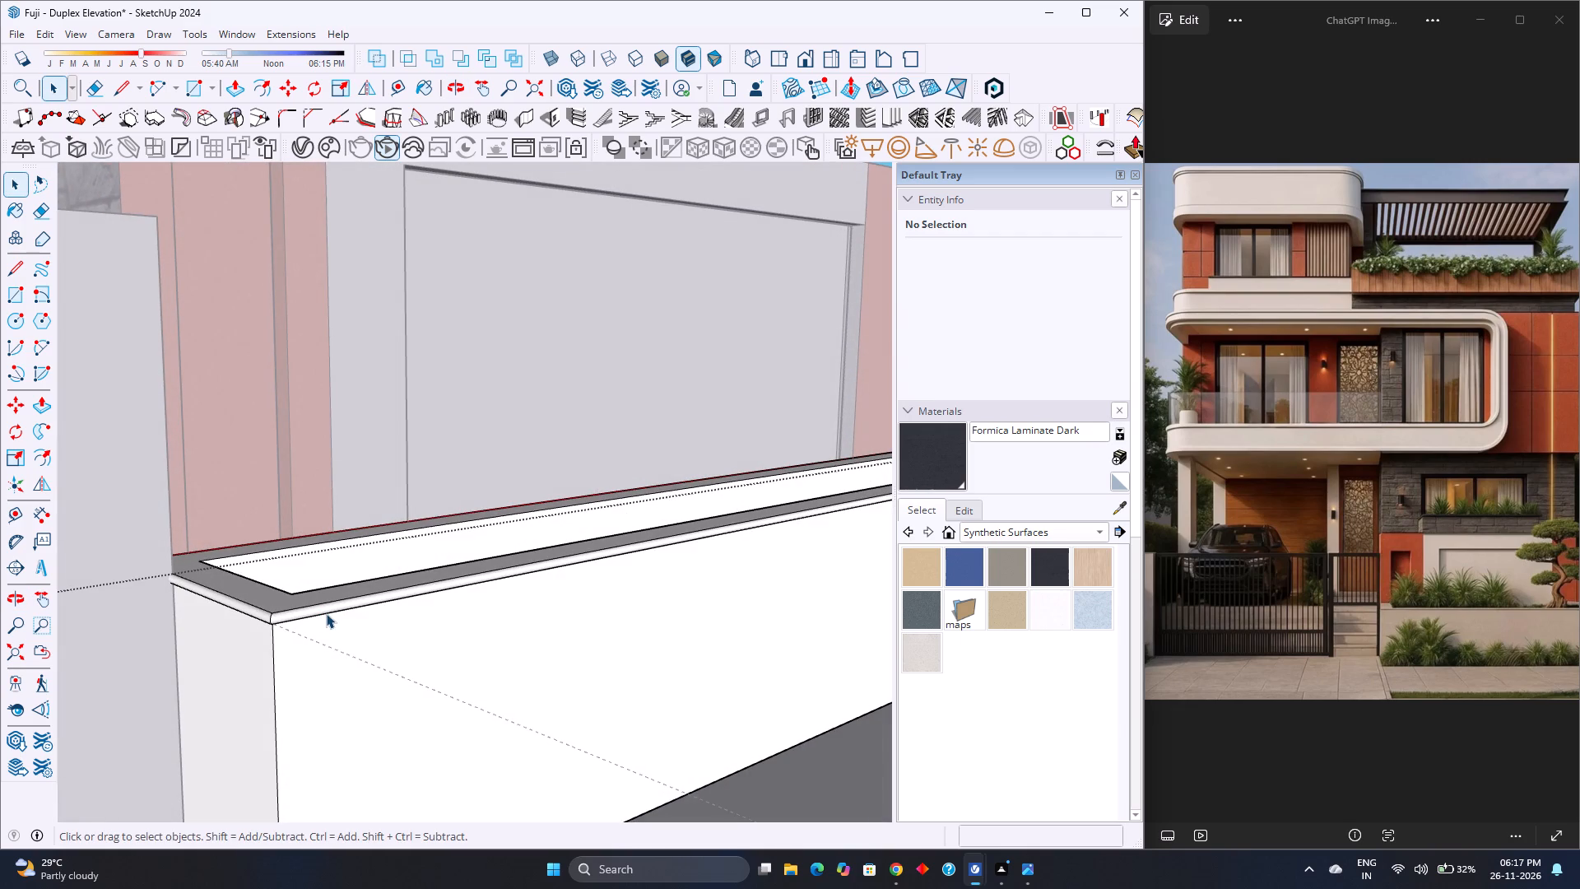
{"action": "scroll", "coordinate": [281, 610], "scroll_direction": "up", "scroll_amount": 6}
{"action": "scroll", "coordinate": [281, 610], "scroll_direction": "down", "scroll_amount": 3}
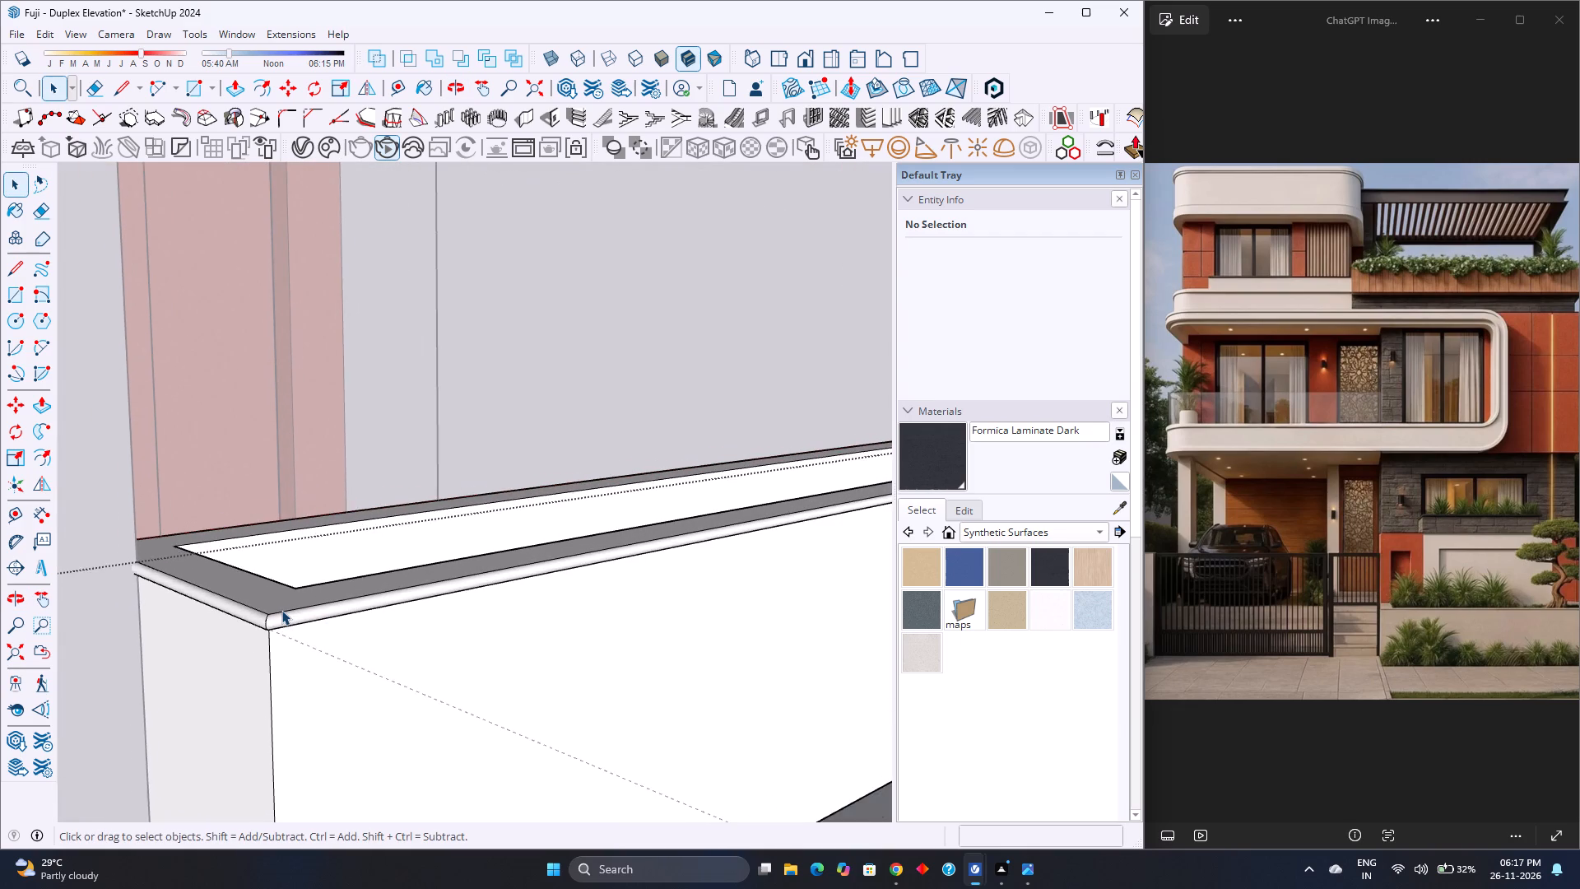
{"action": "scroll", "coordinate": [281, 610], "scroll_direction": "up", "scroll_amount": 3}
{"action": "scroll", "coordinate": [281, 610], "scroll_direction": "down", "scroll_amount": 3}
{"action": "scroll", "coordinate": [281, 610], "scroll_direction": "up", "scroll_amount": 2}
{"action": "scroll", "coordinate": [281, 610], "scroll_direction": "down", "scroll_amount": 3}
{"action": "scroll", "coordinate": [281, 610], "scroll_direction": "up", "scroll_amount": 4}
{"action": "scroll", "coordinate": [281, 610], "scroll_direction": "down", "scroll_amount": 4}
{"action": "scroll", "coordinate": [281, 610], "scroll_direction": "up", "scroll_amount": 4}
{"action": "scroll", "coordinate": [281, 610], "scroll_direction": "down", "scroll_amount": 4}
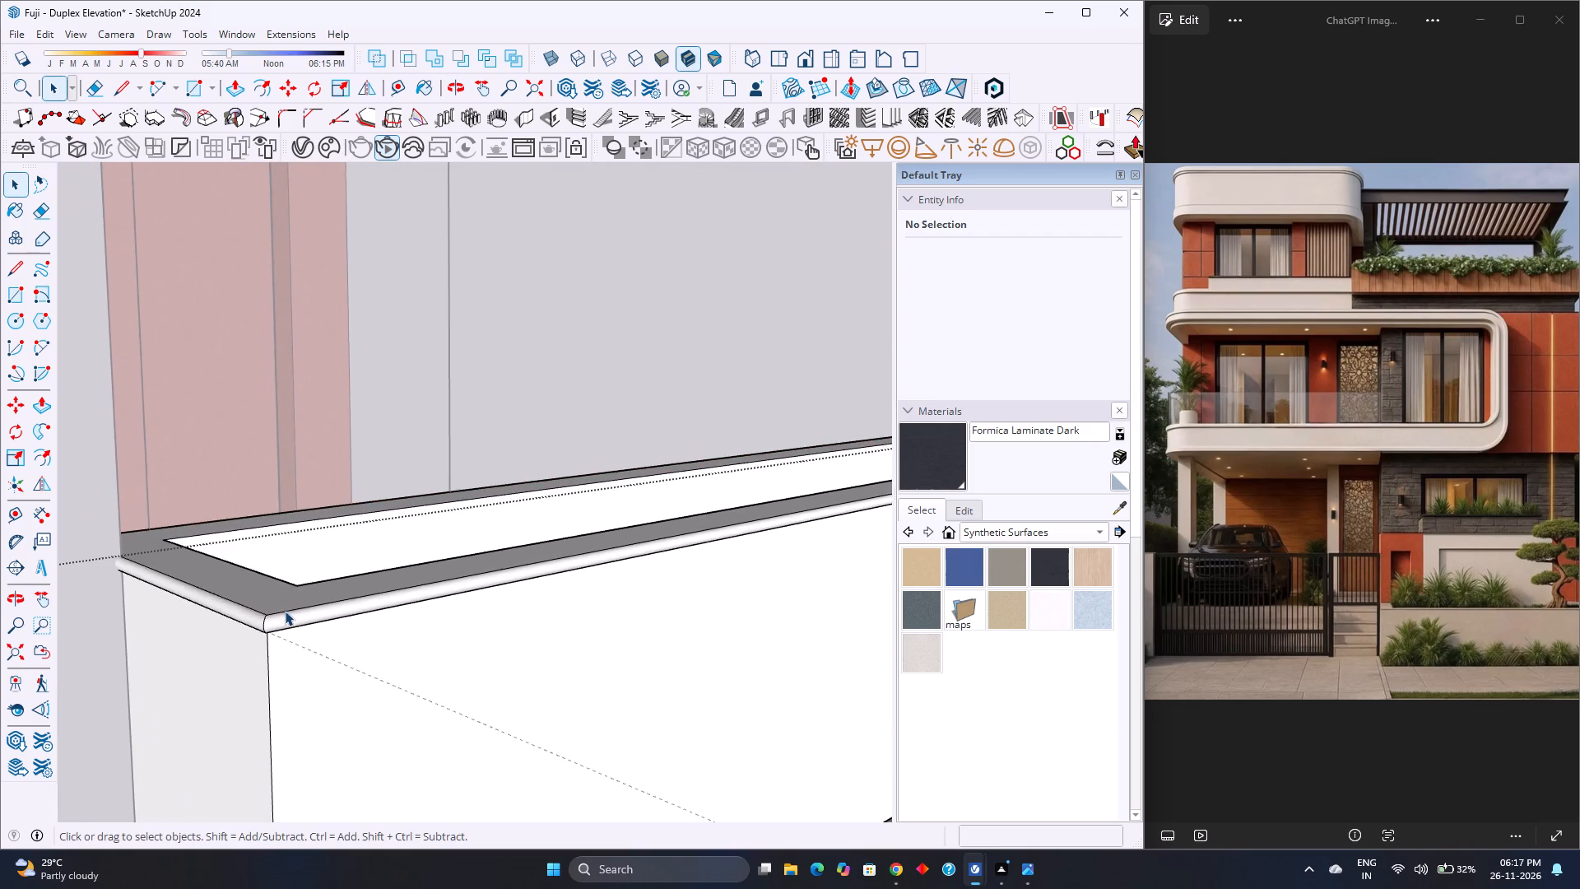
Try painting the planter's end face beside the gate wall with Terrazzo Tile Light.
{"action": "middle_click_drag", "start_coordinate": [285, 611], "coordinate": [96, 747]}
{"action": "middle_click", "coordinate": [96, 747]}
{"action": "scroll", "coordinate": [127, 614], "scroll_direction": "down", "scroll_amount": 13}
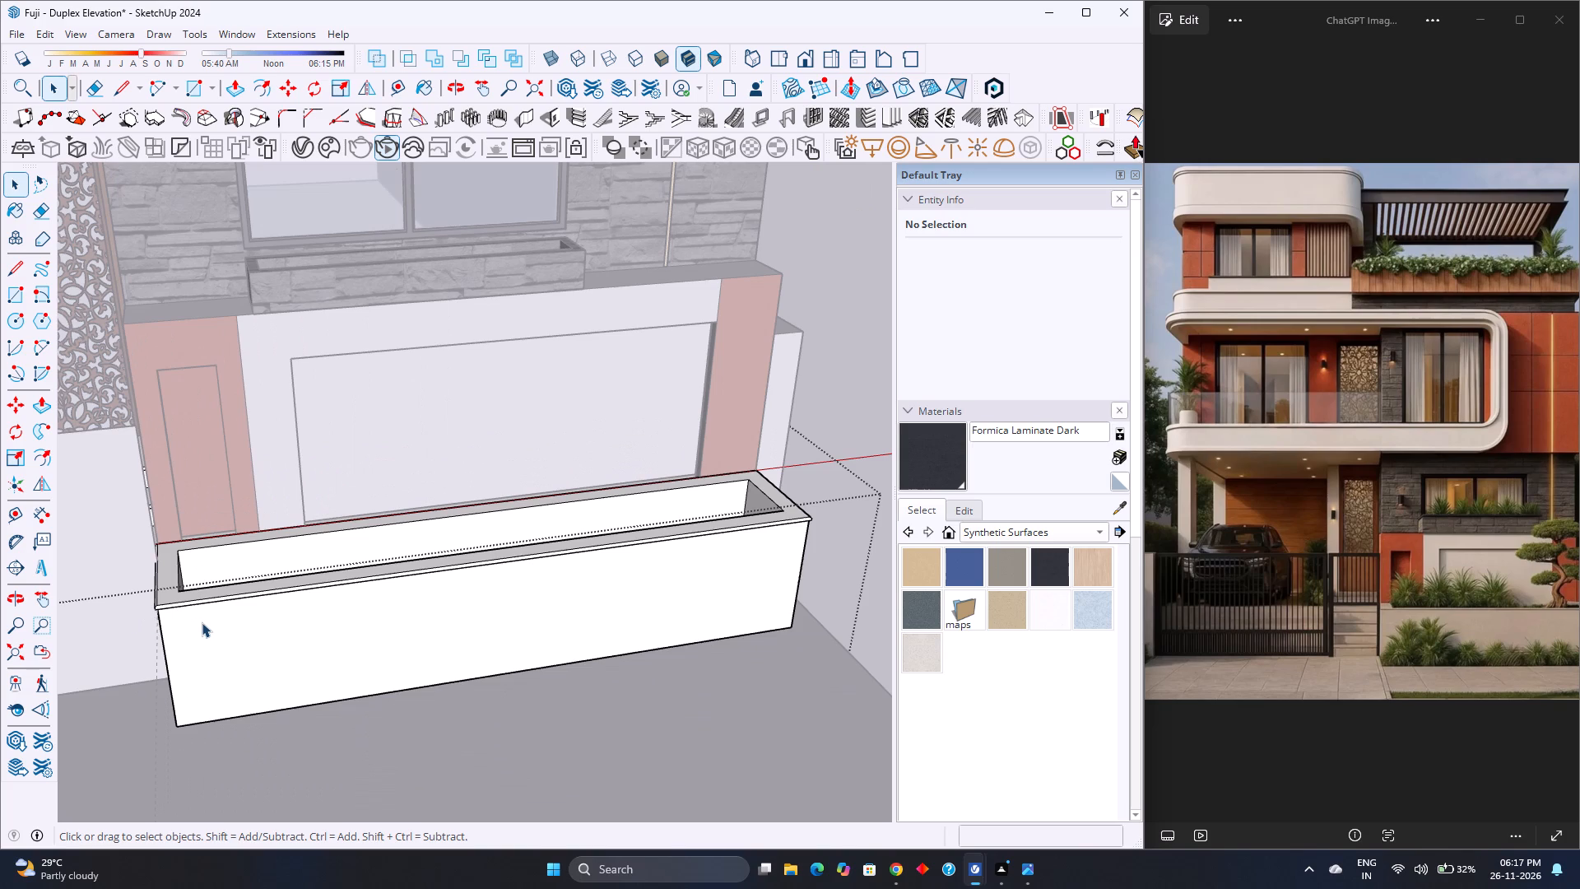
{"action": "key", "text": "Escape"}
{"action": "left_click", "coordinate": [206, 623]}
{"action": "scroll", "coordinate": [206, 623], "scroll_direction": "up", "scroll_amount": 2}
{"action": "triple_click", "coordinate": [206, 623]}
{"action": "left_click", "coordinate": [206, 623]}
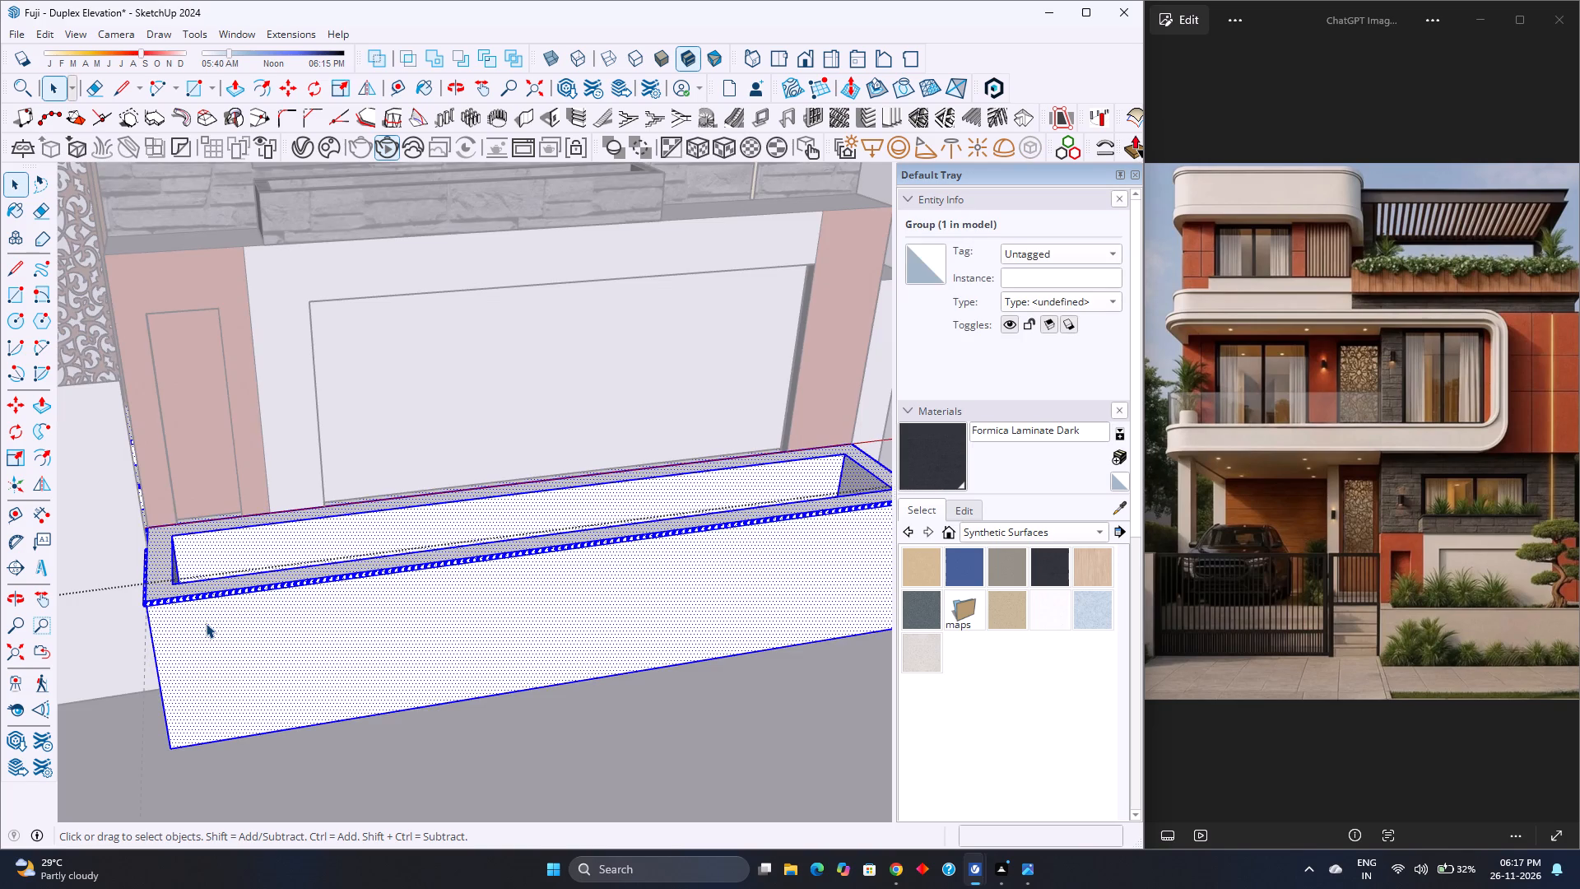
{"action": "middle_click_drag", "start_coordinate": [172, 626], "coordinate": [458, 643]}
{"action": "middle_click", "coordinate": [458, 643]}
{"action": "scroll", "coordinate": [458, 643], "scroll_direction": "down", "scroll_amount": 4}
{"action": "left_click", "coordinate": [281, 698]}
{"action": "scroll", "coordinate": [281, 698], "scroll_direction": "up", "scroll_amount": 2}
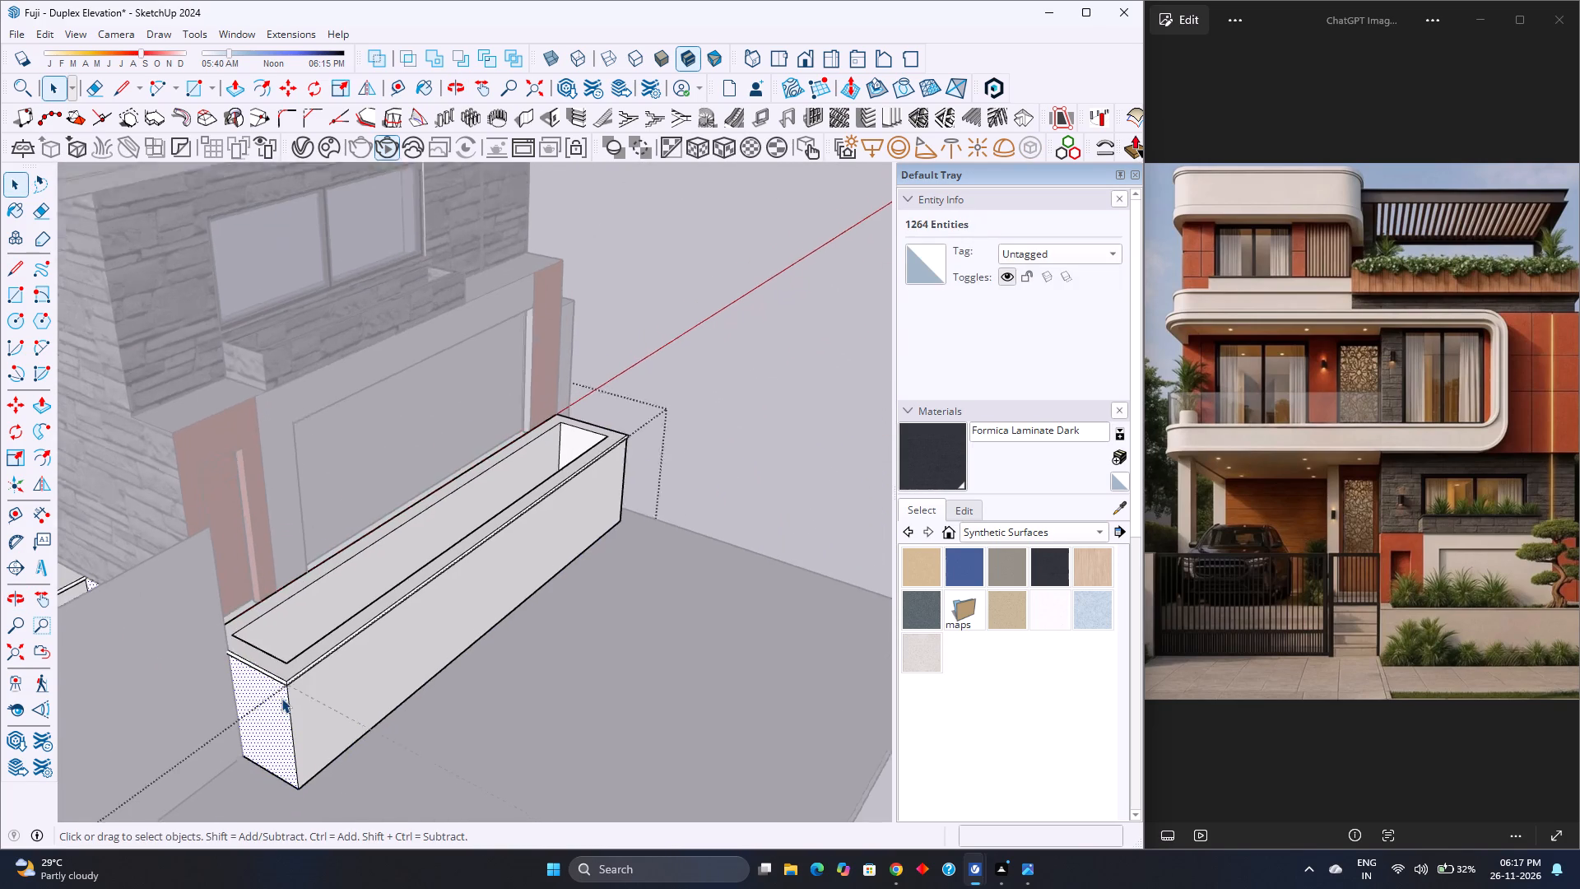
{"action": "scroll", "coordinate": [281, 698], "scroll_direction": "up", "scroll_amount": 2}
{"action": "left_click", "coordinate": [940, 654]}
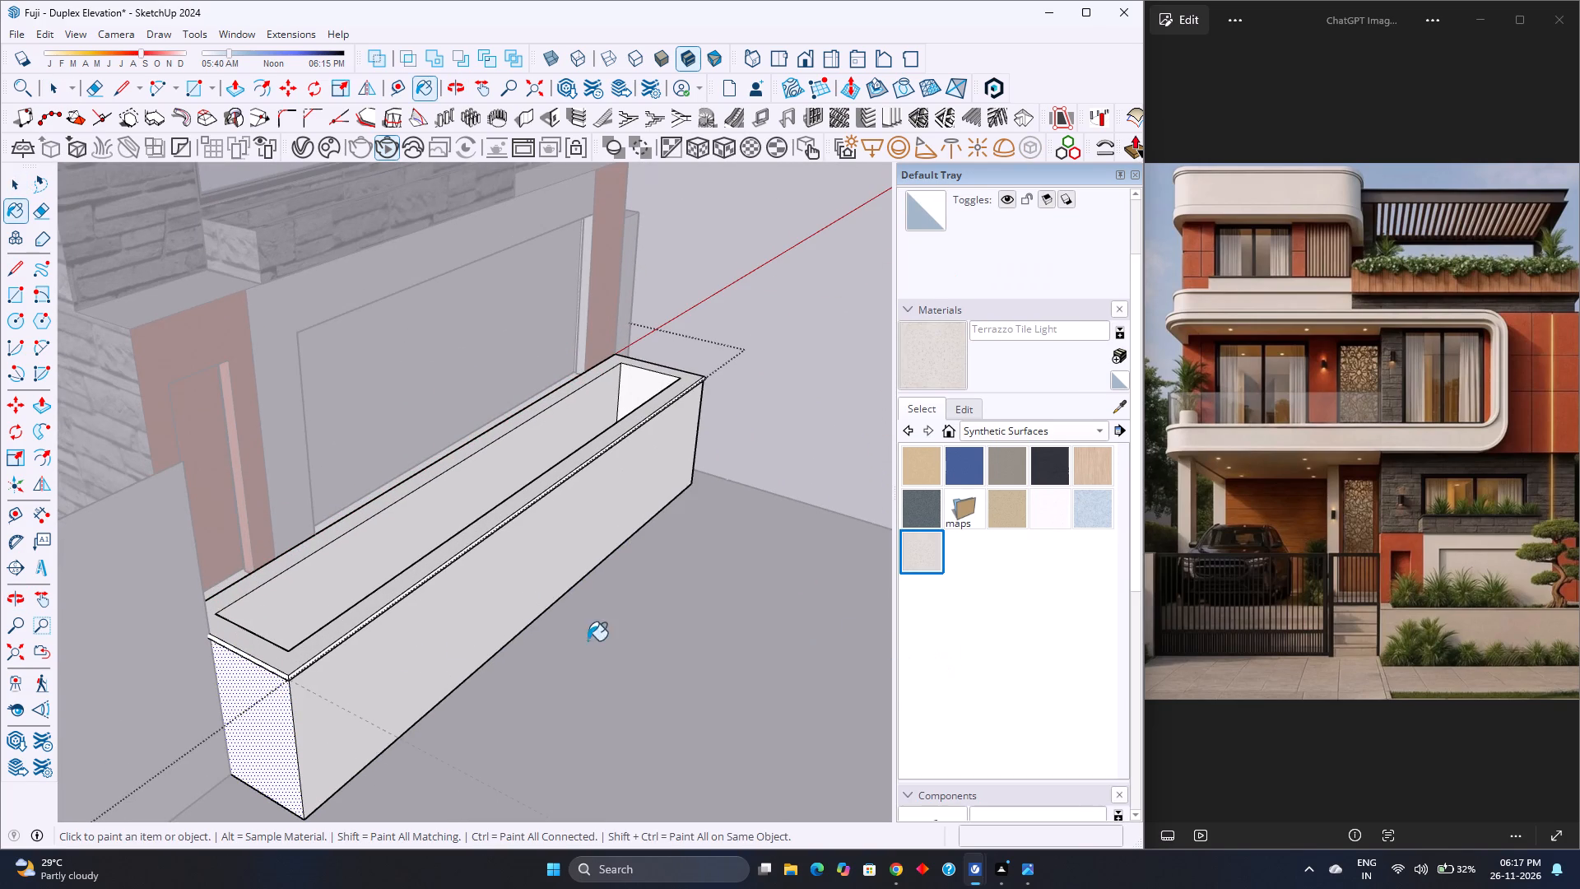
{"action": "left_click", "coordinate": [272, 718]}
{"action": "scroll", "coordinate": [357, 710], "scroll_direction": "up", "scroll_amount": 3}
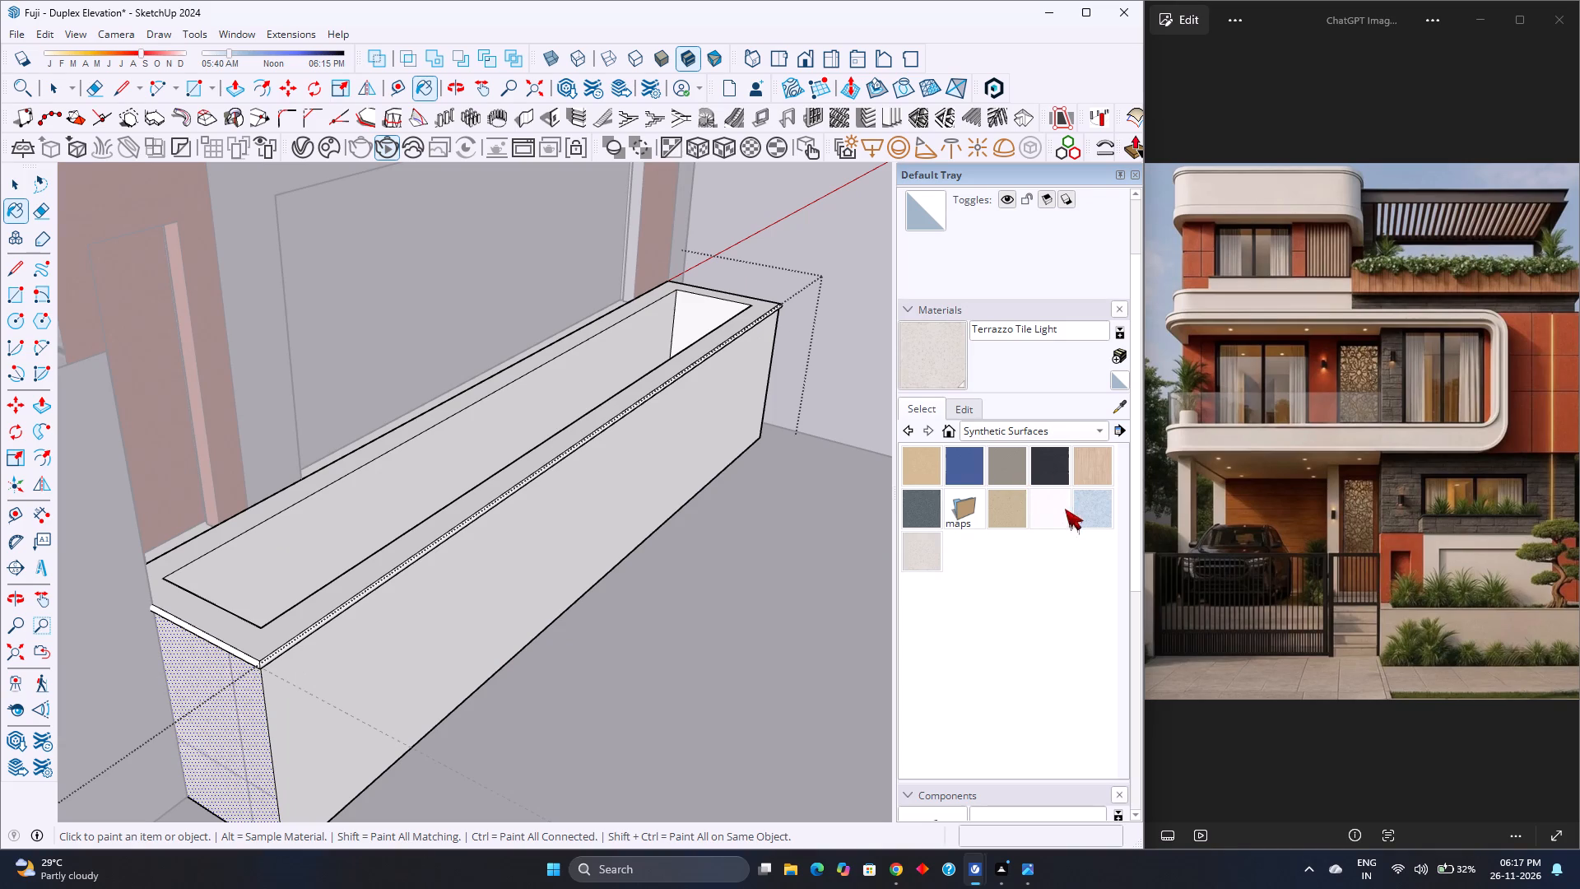
Paint the planter's near end face, front face, top rim and rounded moulding with Formica Graystone.
{"action": "left_click", "coordinate": [1008, 472]}
{"action": "left_click", "coordinate": [227, 738]}
{"action": "left_click", "coordinate": [318, 691]}
{"action": "scroll", "coordinate": [272, 627], "scroll_direction": "up", "scroll_amount": 4}
{"action": "left_click", "coordinate": [262, 641]}
{"action": "scroll", "coordinate": [243, 684], "scroll_direction": "up", "scroll_amount": 4}
{"action": "left_click", "coordinate": [238, 677]}
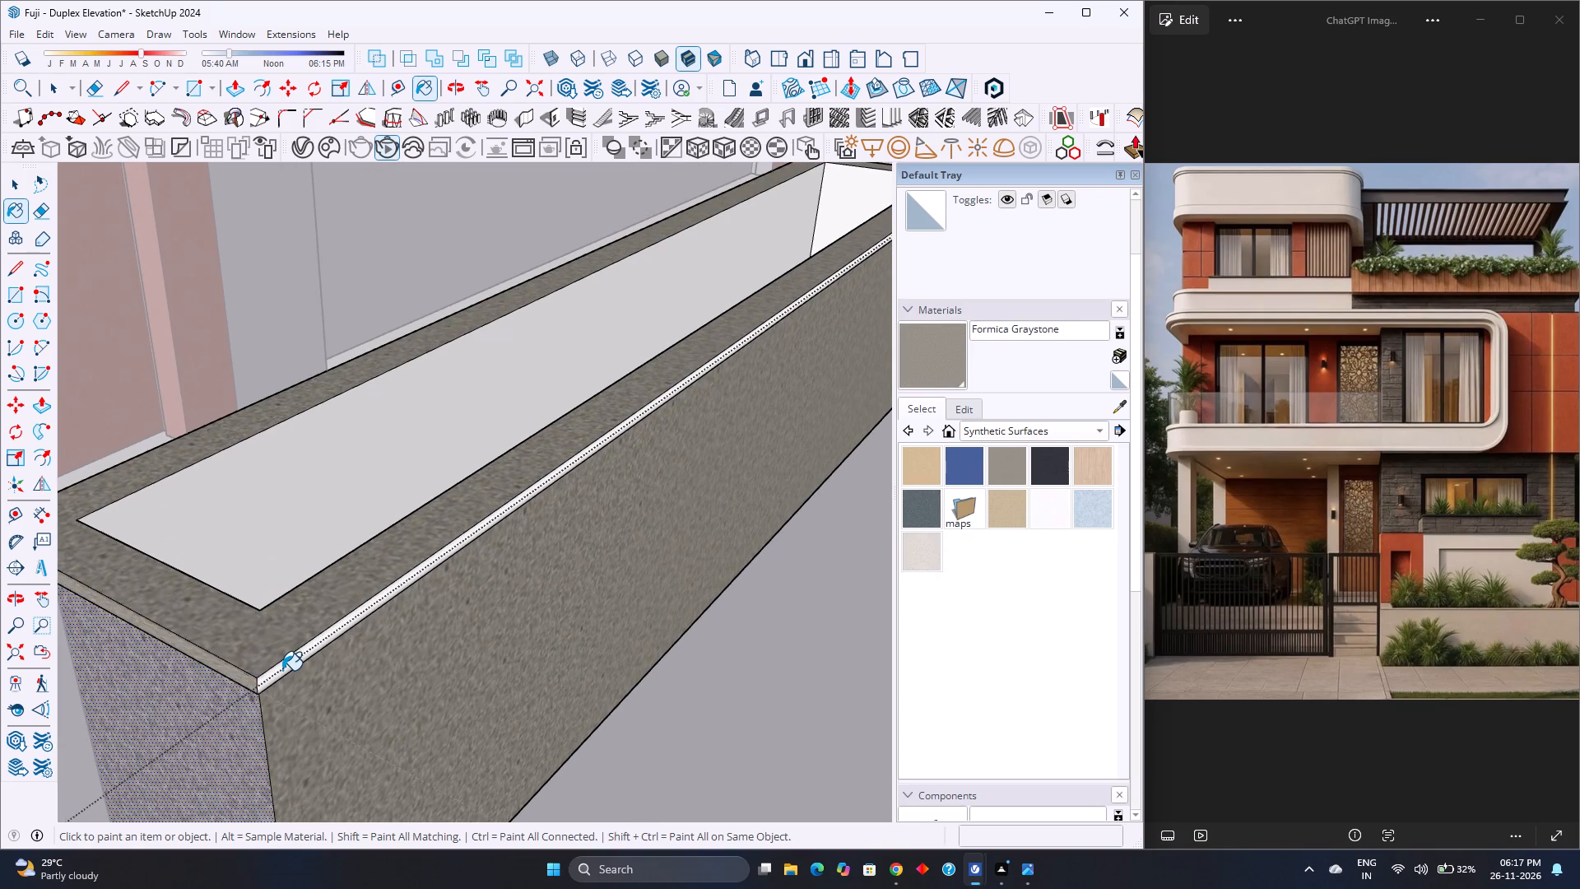
{"action": "left_click", "coordinate": [282, 670]}
Paint the planter's inner back wall and inner far-end wall with Formica Graystone.
{"action": "scroll", "coordinate": [282, 670], "scroll_direction": "down", "scroll_amount": 4}
{"action": "left_click", "coordinate": [297, 491]}
{"action": "scroll", "coordinate": [359, 551], "scroll_direction": "up", "scroll_amount": 1}
{"action": "middle_click_drag", "start_coordinate": [359, 551], "coordinate": [184, 619]}
{"action": "middle_click", "coordinate": [183, 619]}
{"action": "scroll", "coordinate": [186, 615], "scroll_direction": "down", "scroll_amount": 3}
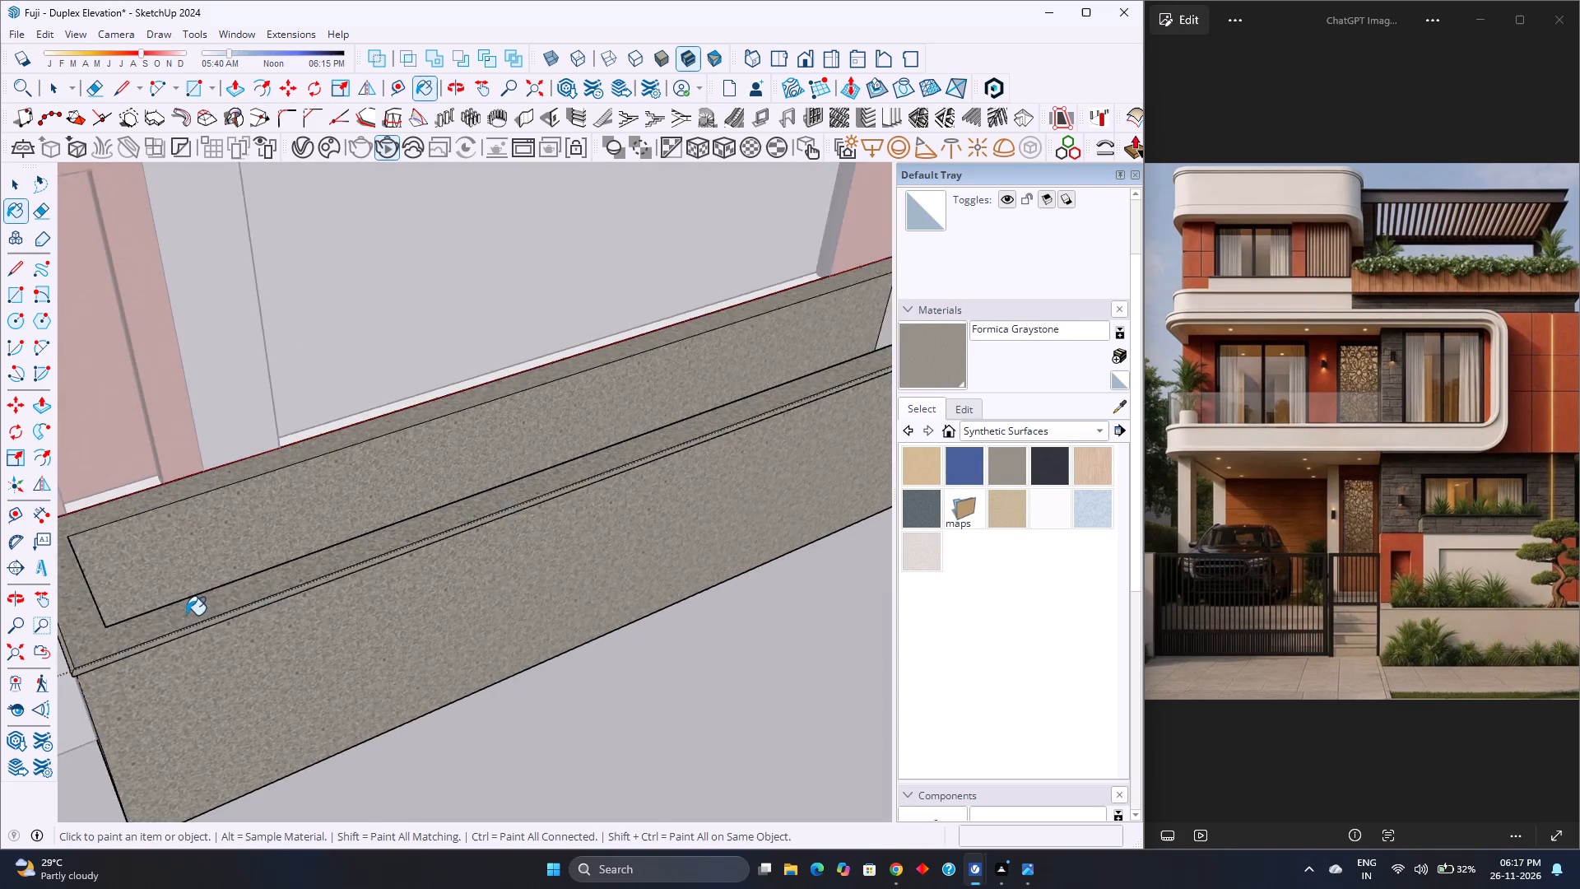
{"action": "scroll", "coordinate": [186, 615], "scroll_direction": "down", "scroll_amount": 6}
{"action": "scroll", "coordinate": [774, 414], "scroll_direction": "up", "scroll_amount": 3}
{"action": "left_click", "coordinate": [716, 387]}
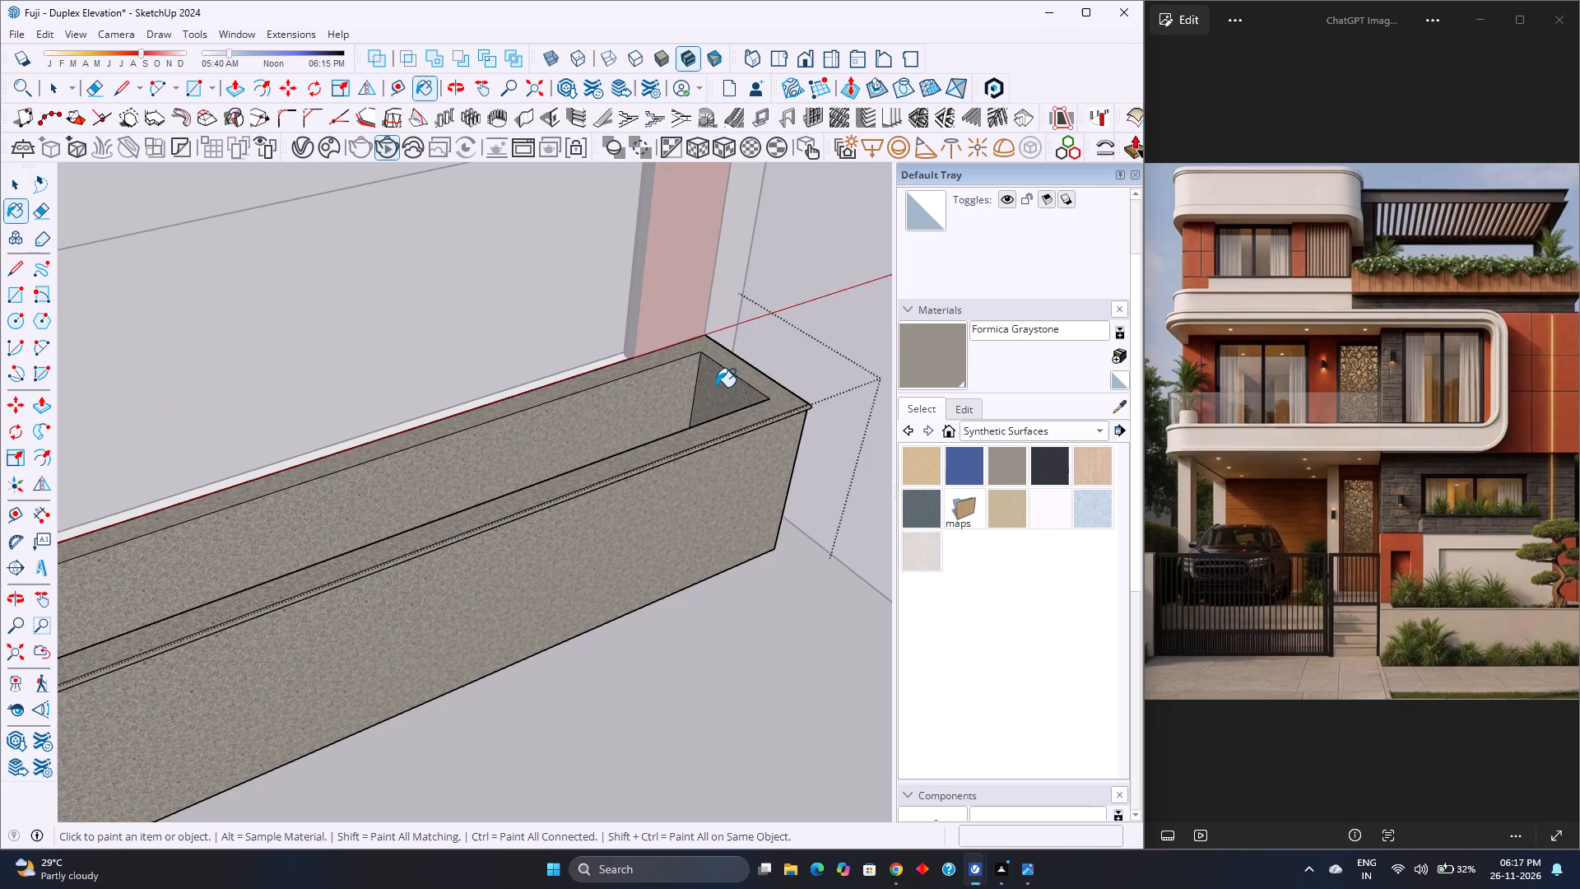
Paint the planter's far outer end face and the moulding above it with Formica Graystone.
{"action": "scroll", "coordinate": [658, 454], "scroll_direction": "down", "scroll_amount": 4}
{"action": "middle_click_drag", "start_coordinate": [658, 456], "coordinate": [0, 673]}
{"action": "middle_click", "coordinate": [0, 673]}
{"action": "scroll", "coordinate": [715, 708], "scroll_direction": "up", "scroll_amount": 1}
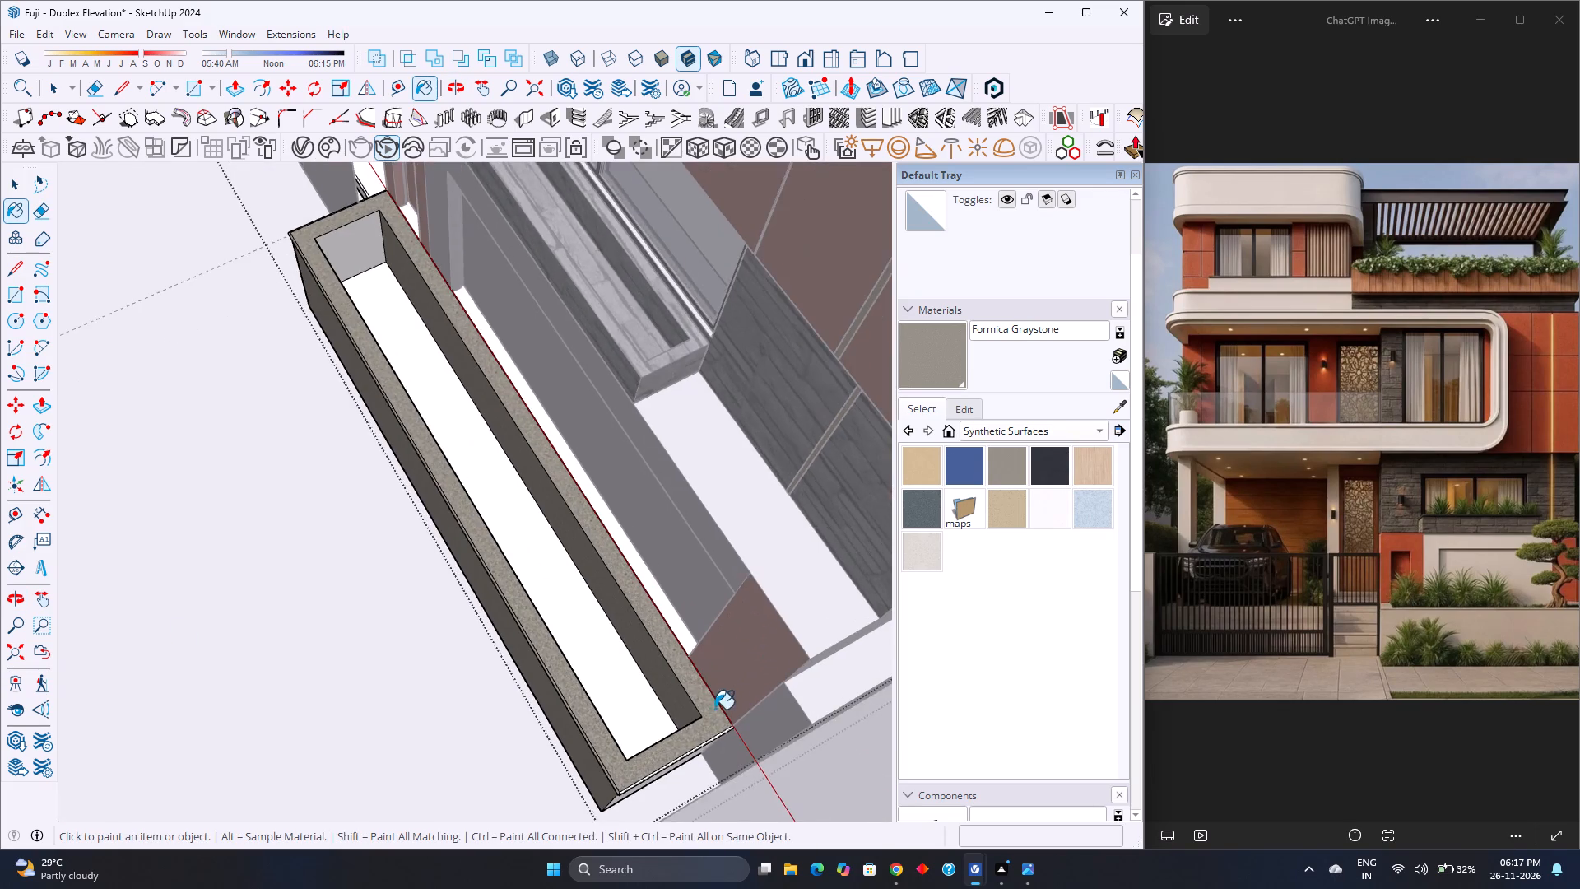
{"action": "middle_click_drag", "start_coordinate": [655, 745], "coordinate": [667, 533]}
{"action": "middle_click", "coordinate": [667, 533]}
{"action": "scroll", "coordinate": [662, 783], "scroll_direction": "up", "scroll_amount": 8}
{"action": "left_click", "coordinate": [662, 784]}
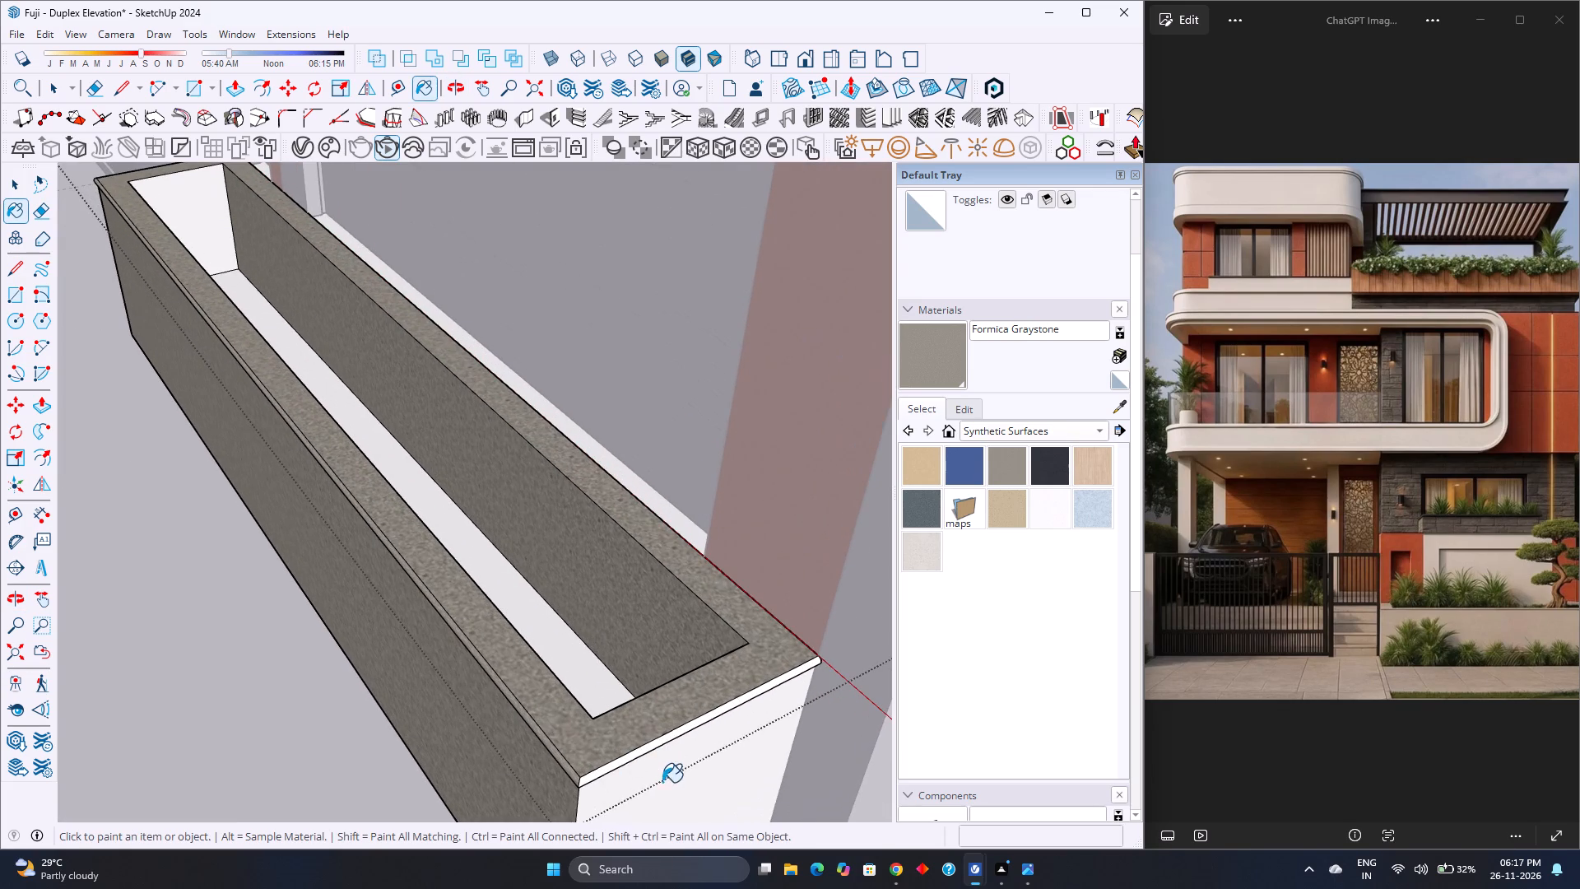
{"action": "left_click", "coordinate": [660, 742]}
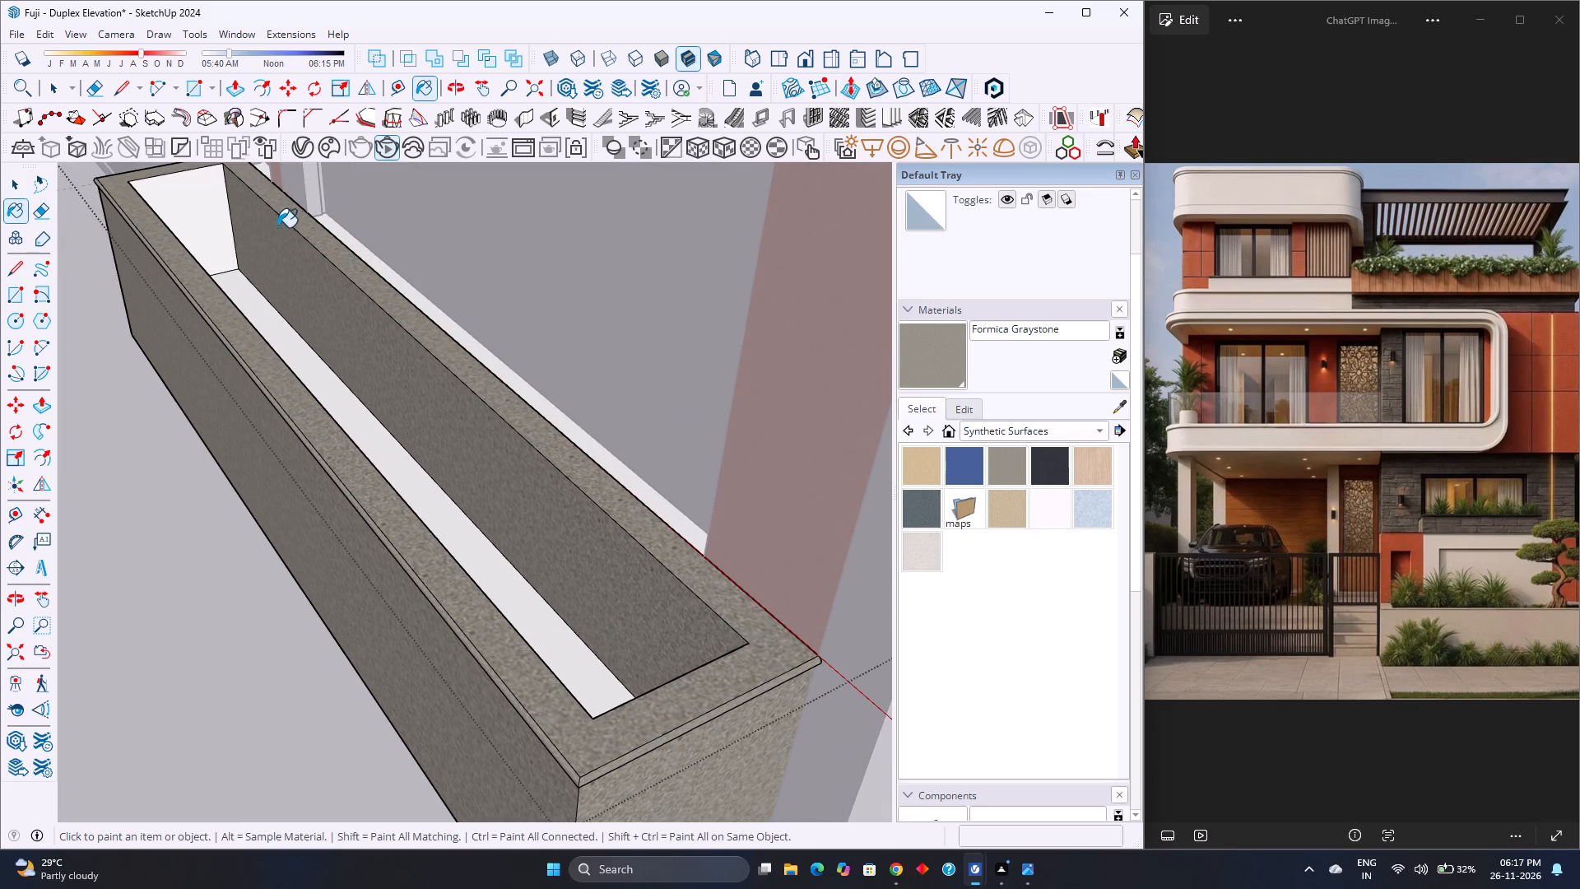
Paint the planter's remaining inner end wall and inner front wall with Formica Graystone.
{"action": "left_click", "coordinate": [219, 235]}
{"action": "middle_click_drag", "start_coordinate": [343, 448], "coordinate": [88, 403]}
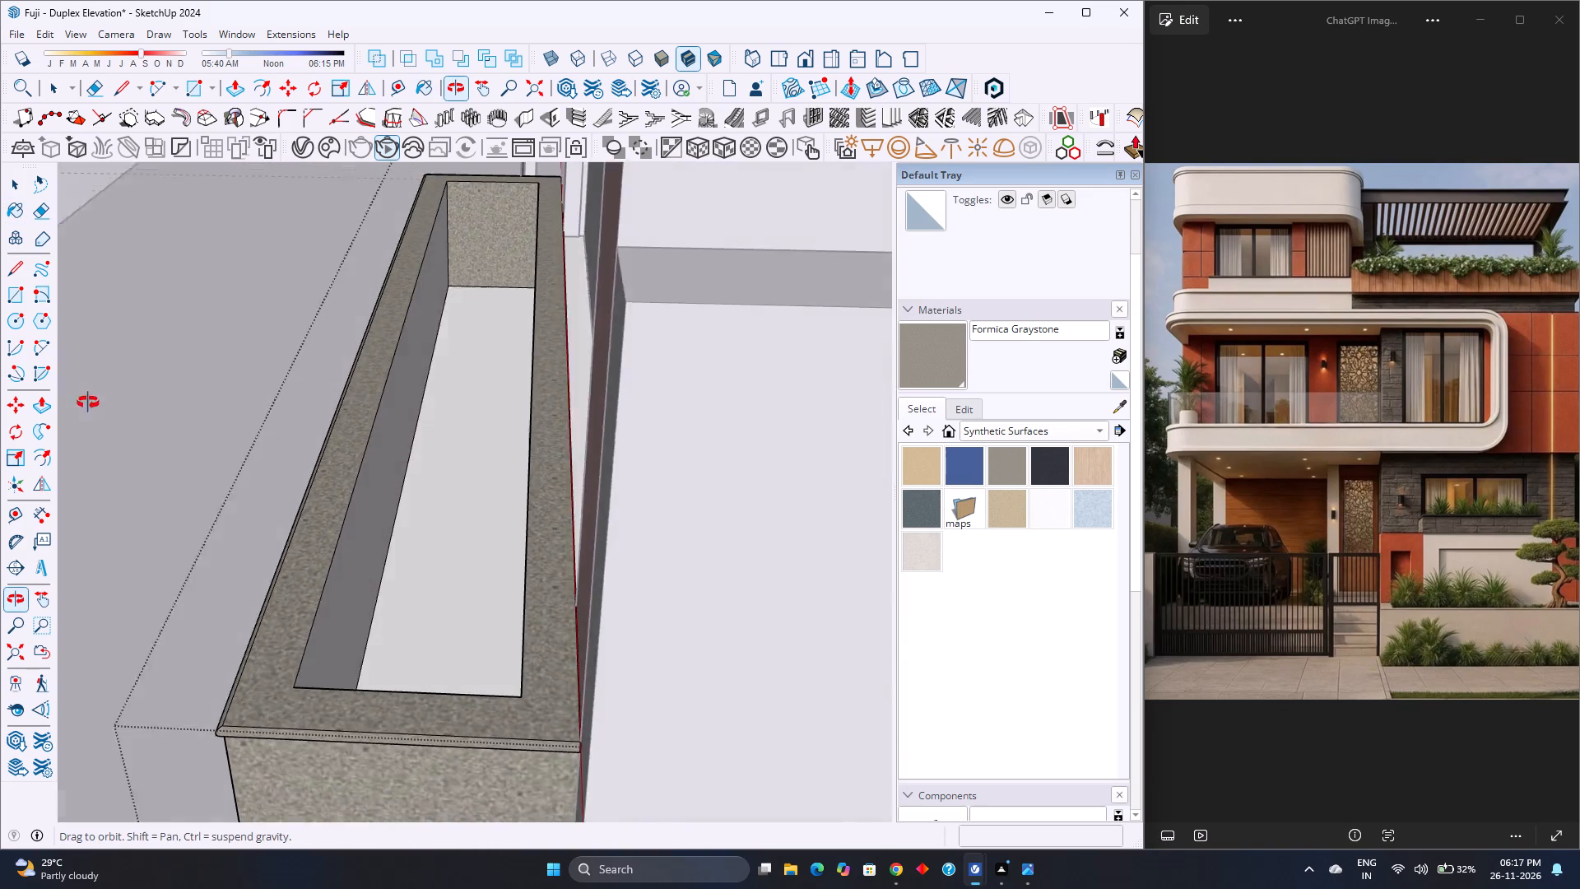
{"action": "middle_click_drag", "start_coordinate": [88, 403], "coordinate": [84, 400]}
{"action": "middle_click", "coordinate": [84, 400]}
{"action": "left_click", "coordinate": [367, 594]}
Review the painted planter against the house's front elevation and finish editing its group.
{"action": "middle_click_drag", "start_coordinate": [357, 603], "coordinate": [991, 669]}
{"action": "middle_click", "coordinate": [997, 668]}
{"action": "scroll", "coordinate": [272, 555], "scroll_direction": "down", "scroll_amount": 2}
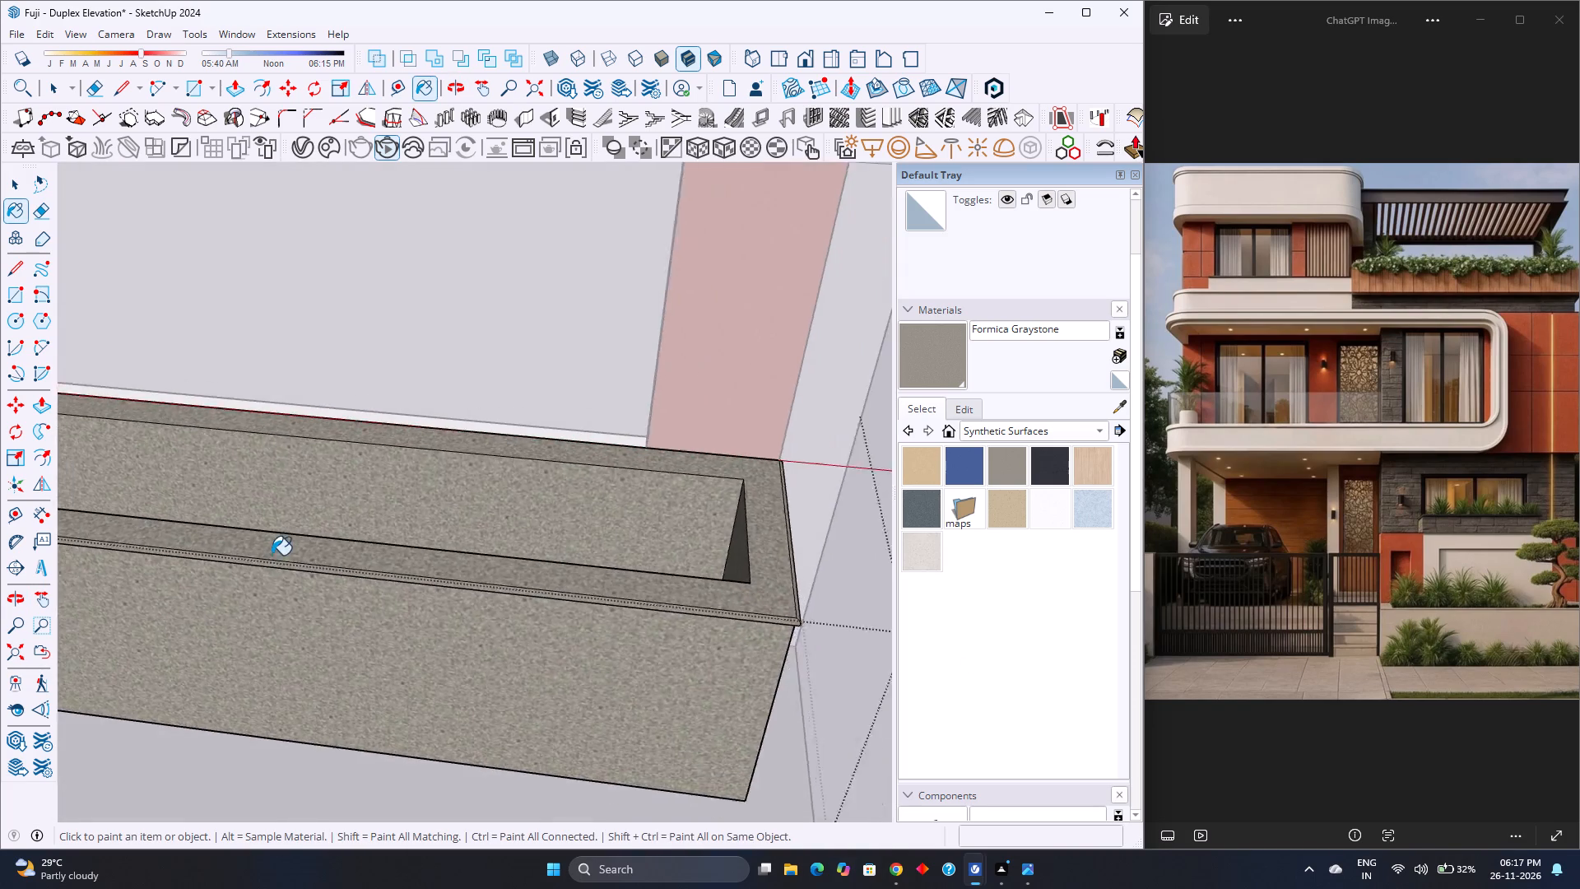
{"action": "scroll", "coordinate": [272, 555], "scroll_direction": "down", "scroll_amount": 11}
{"action": "middle_click_drag", "start_coordinate": [267, 575], "coordinate": [429, 379]}
{"action": "scroll", "coordinate": [443, 411], "scroll_direction": "down", "scroll_amount": 6}
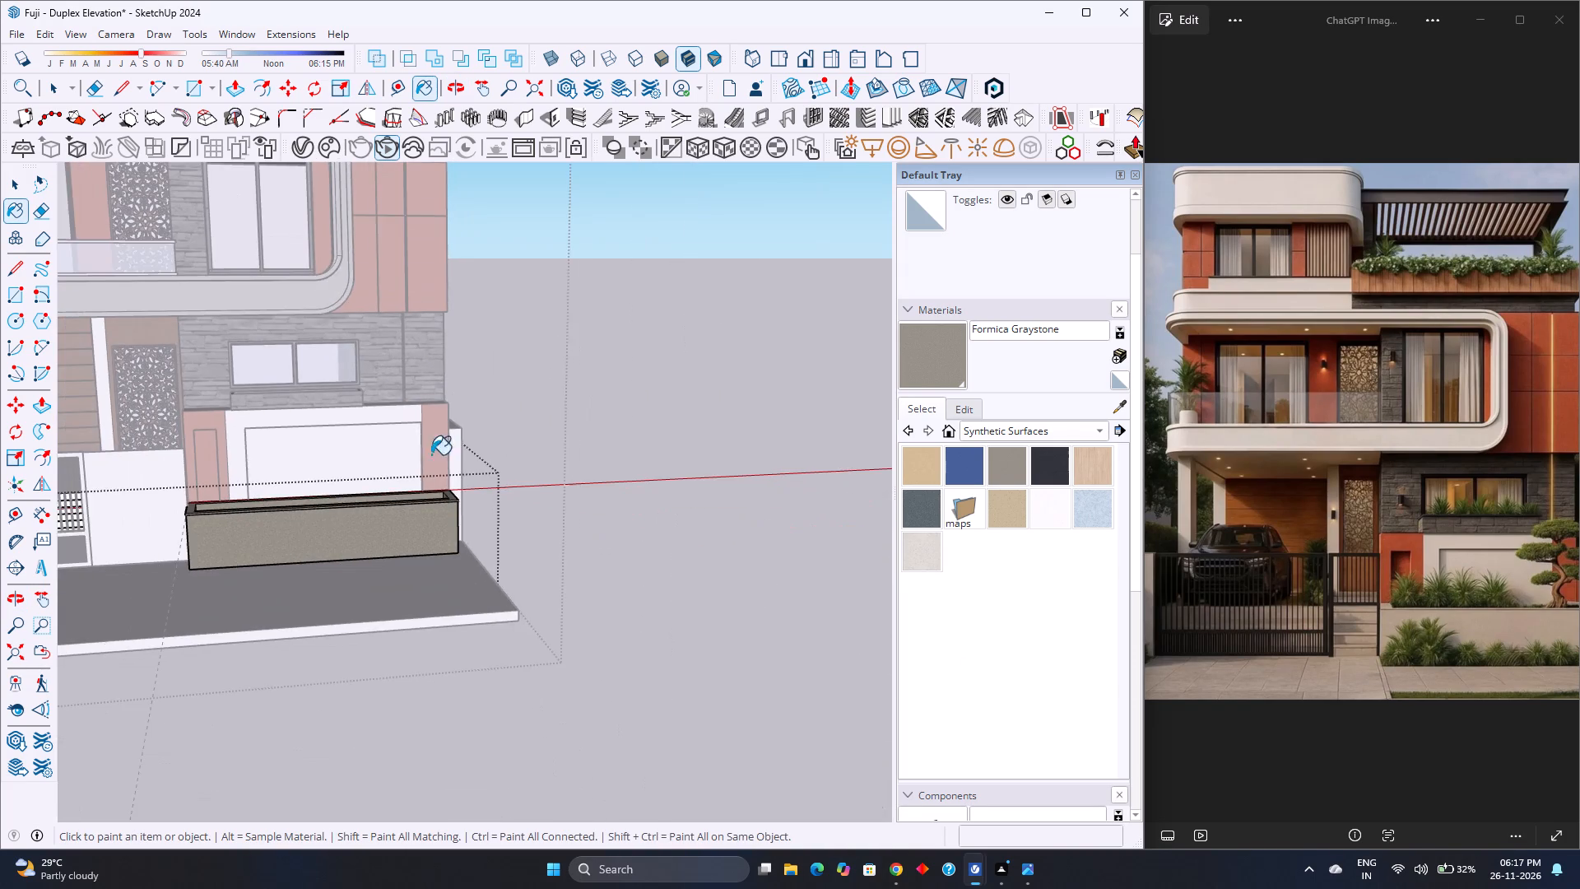
{"action": "scroll", "coordinate": [142, 553], "scroll_direction": "up", "scroll_amount": 4}
{"action": "scroll", "coordinate": [142, 553], "scroll_direction": "down", "scroll_amount": 1}
{"action": "scroll", "coordinate": [142, 553], "scroll_direction": "up", "scroll_amount": 3}
{"action": "middle_click_drag", "start_coordinate": [142, 553], "coordinate": [421, 520], "text": "shift"}
{"action": "middle_click", "coordinate": [421, 520], "text": "shift"}
{"action": "scroll", "coordinate": [421, 520], "scroll_direction": "down", "scroll_amount": 3}
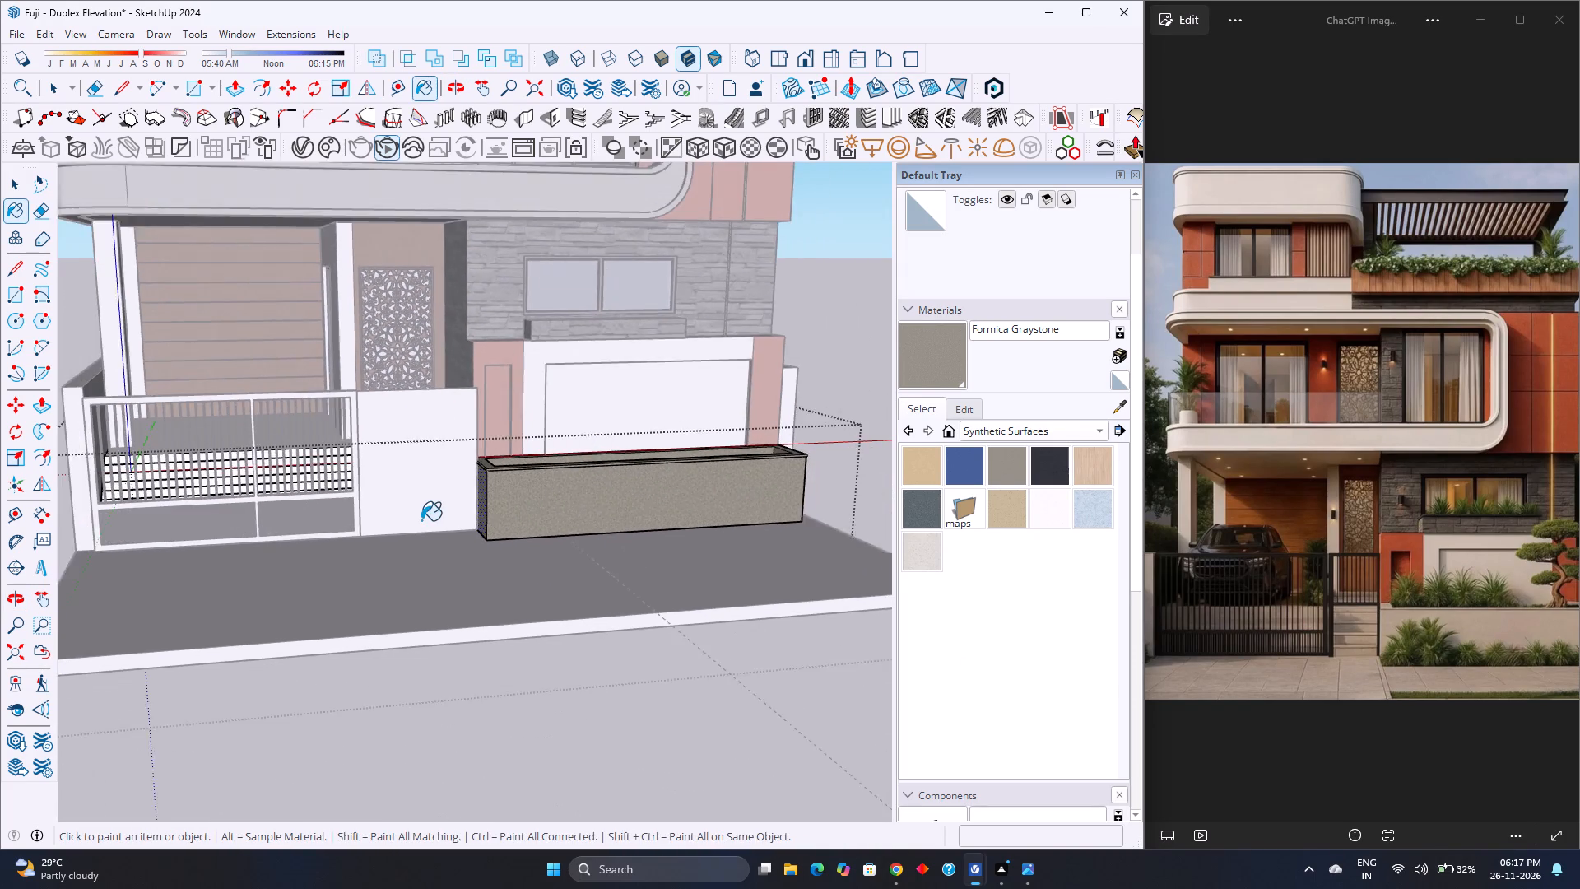
{"action": "scroll", "coordinate": [421, 520], "scroll_direction": "down", "scroll_amount": 2}
{"action": "key", "text": "space"}
{"action": "key", "text": "Escape"}
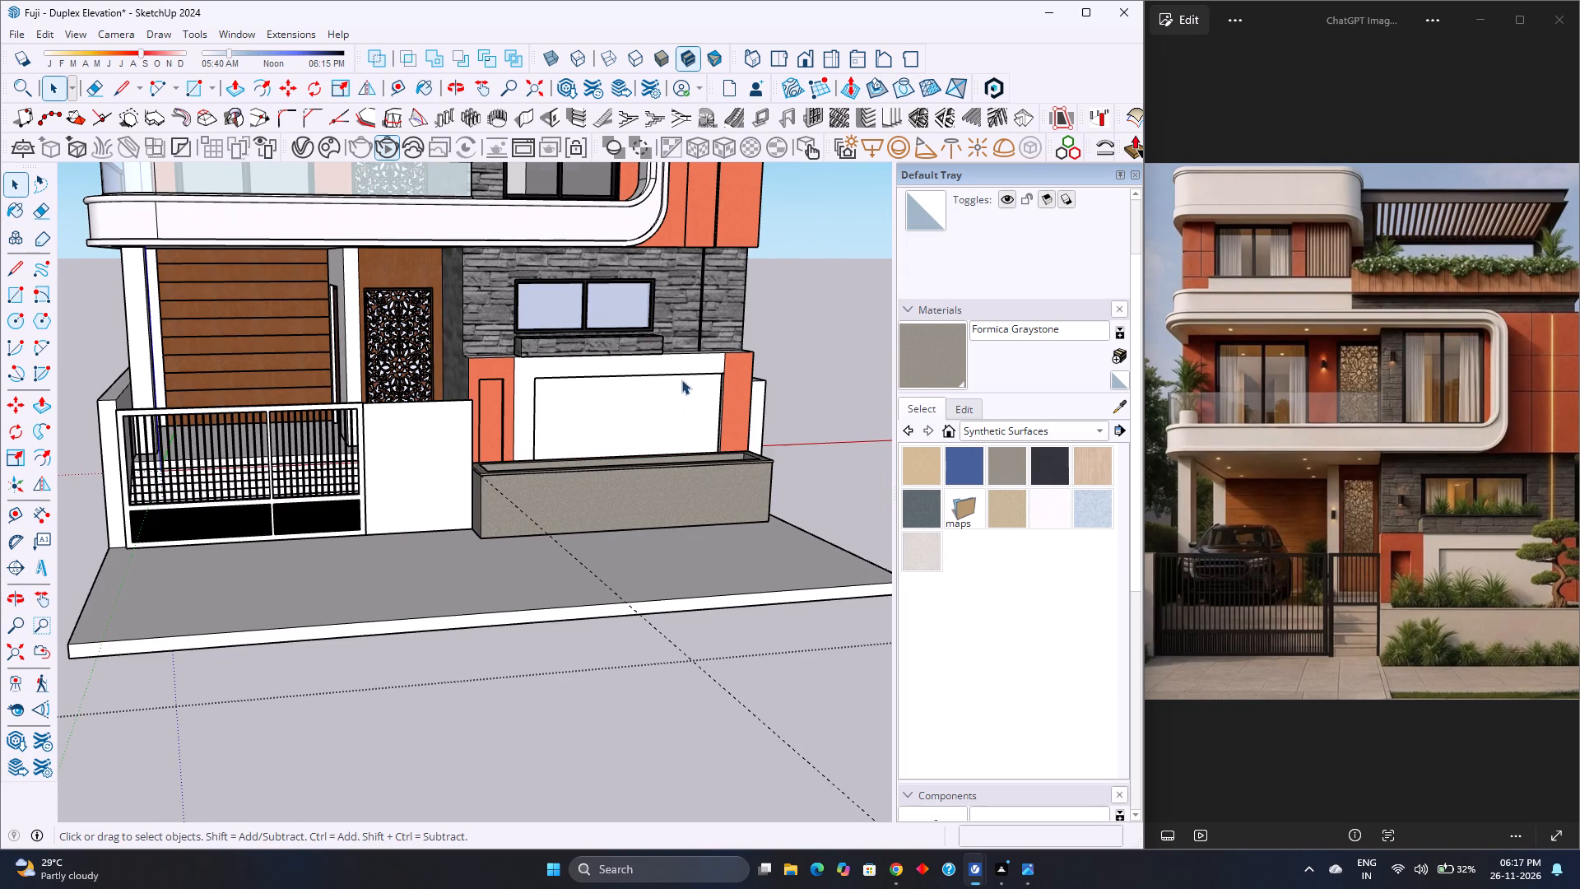
Select the whole planter group and apply Formica Graystone to it.
{"action": "left_click", "coordinate": [603, 506]}
{"action": "left_click", "coordinate": [956, 356]}
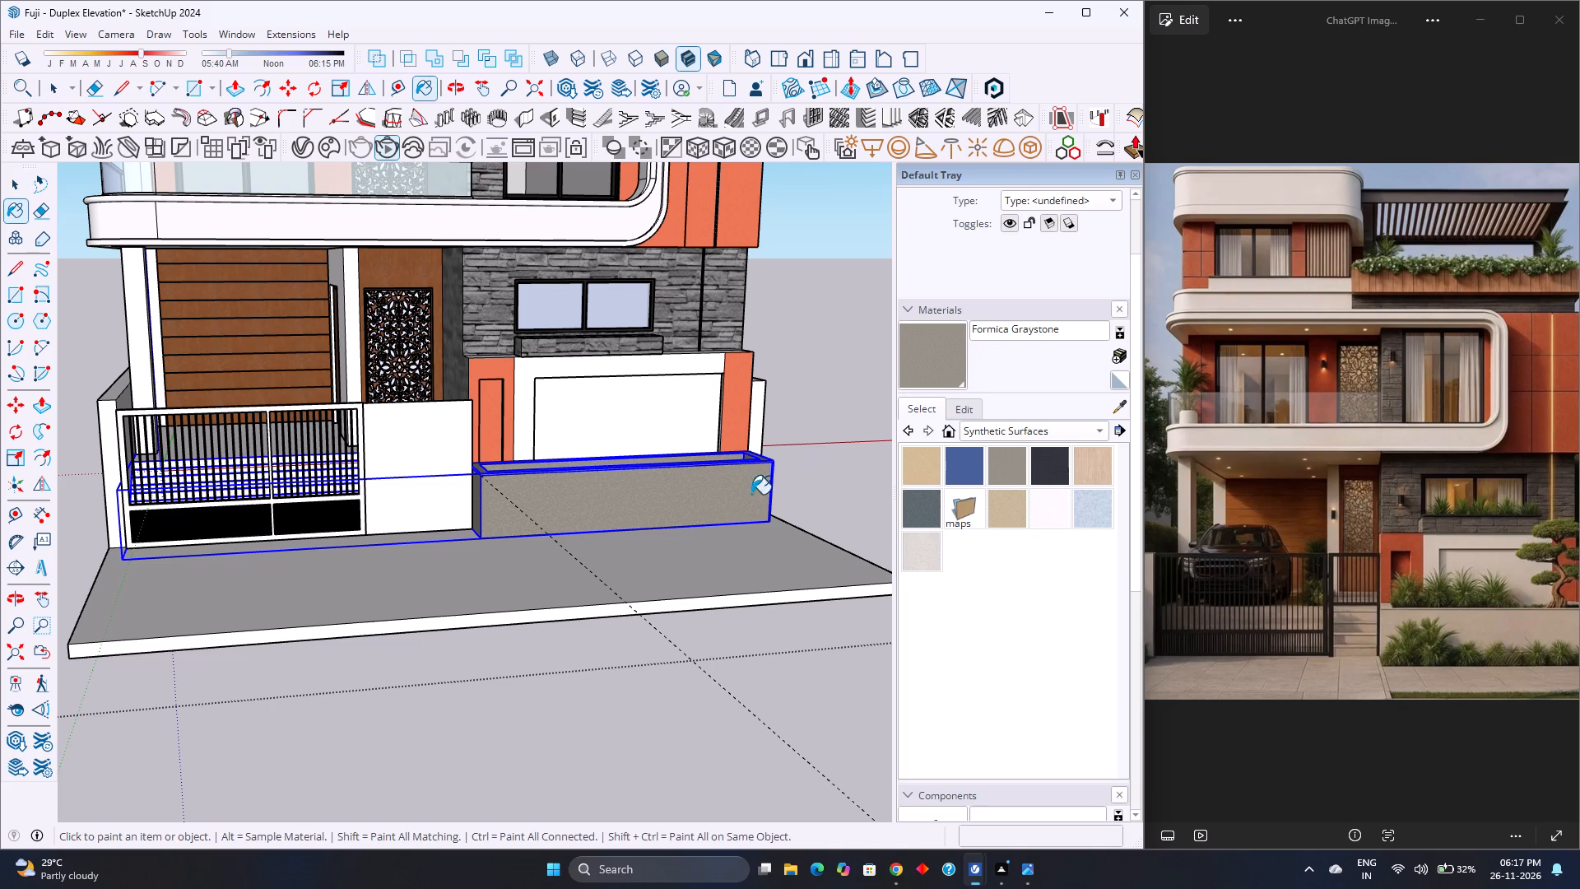
{"action": "left_click", "coordinate": [737, 495]}
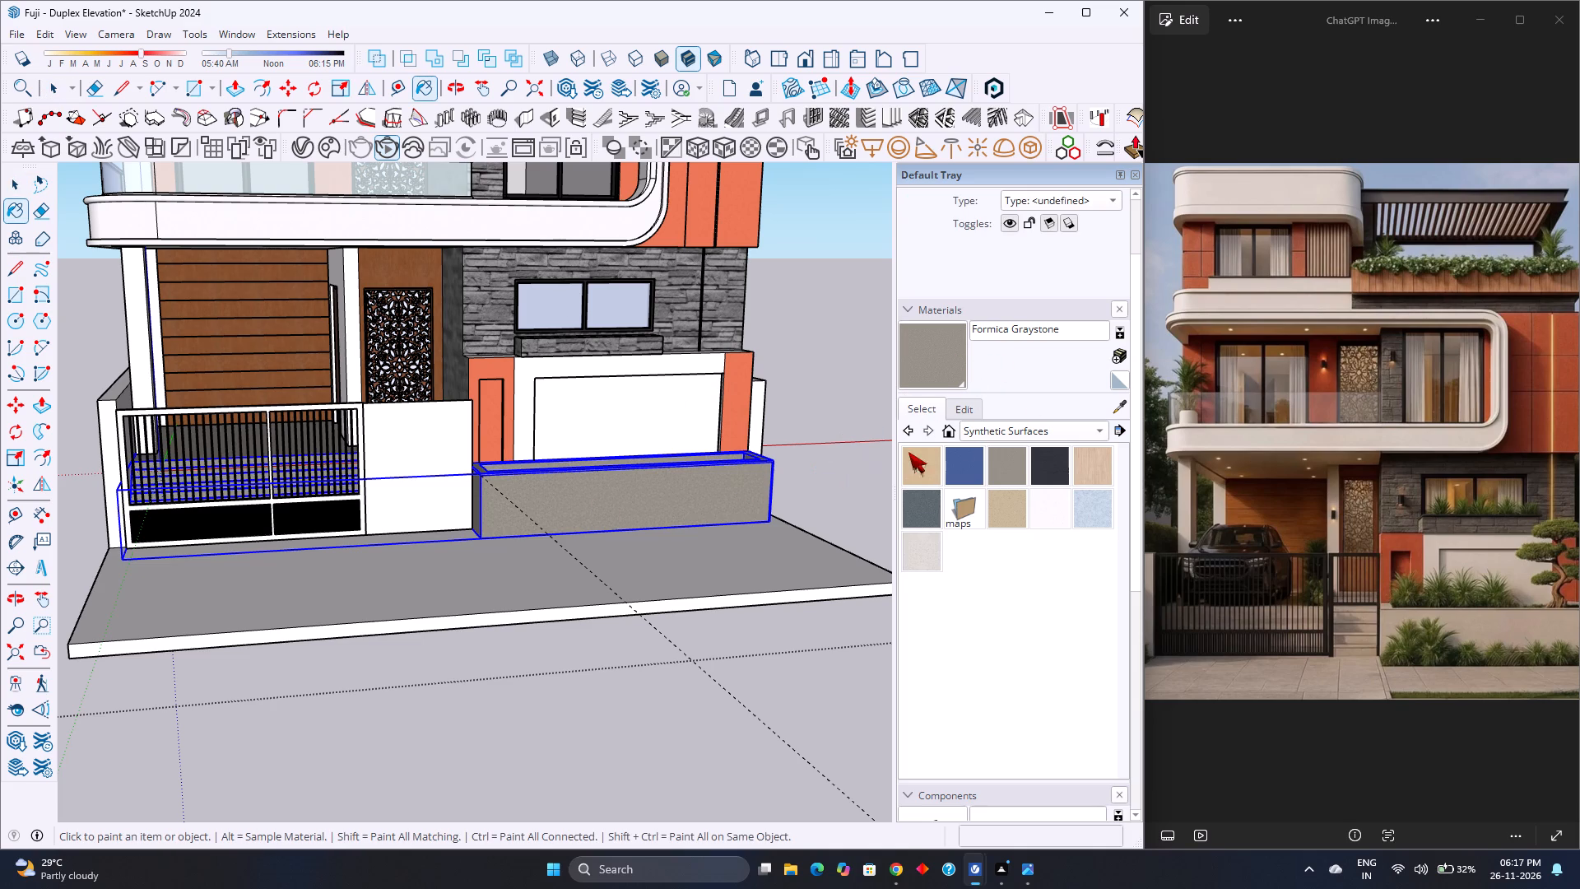
Lighten the Formica Graystone material by setting its HLS lightness to 78.
{"action": "left_click", "coordinate": [979, 407]}
{"action": "left_click_drag", "start_coordinate": [995, 555], "coordinate": [1025, 560]}
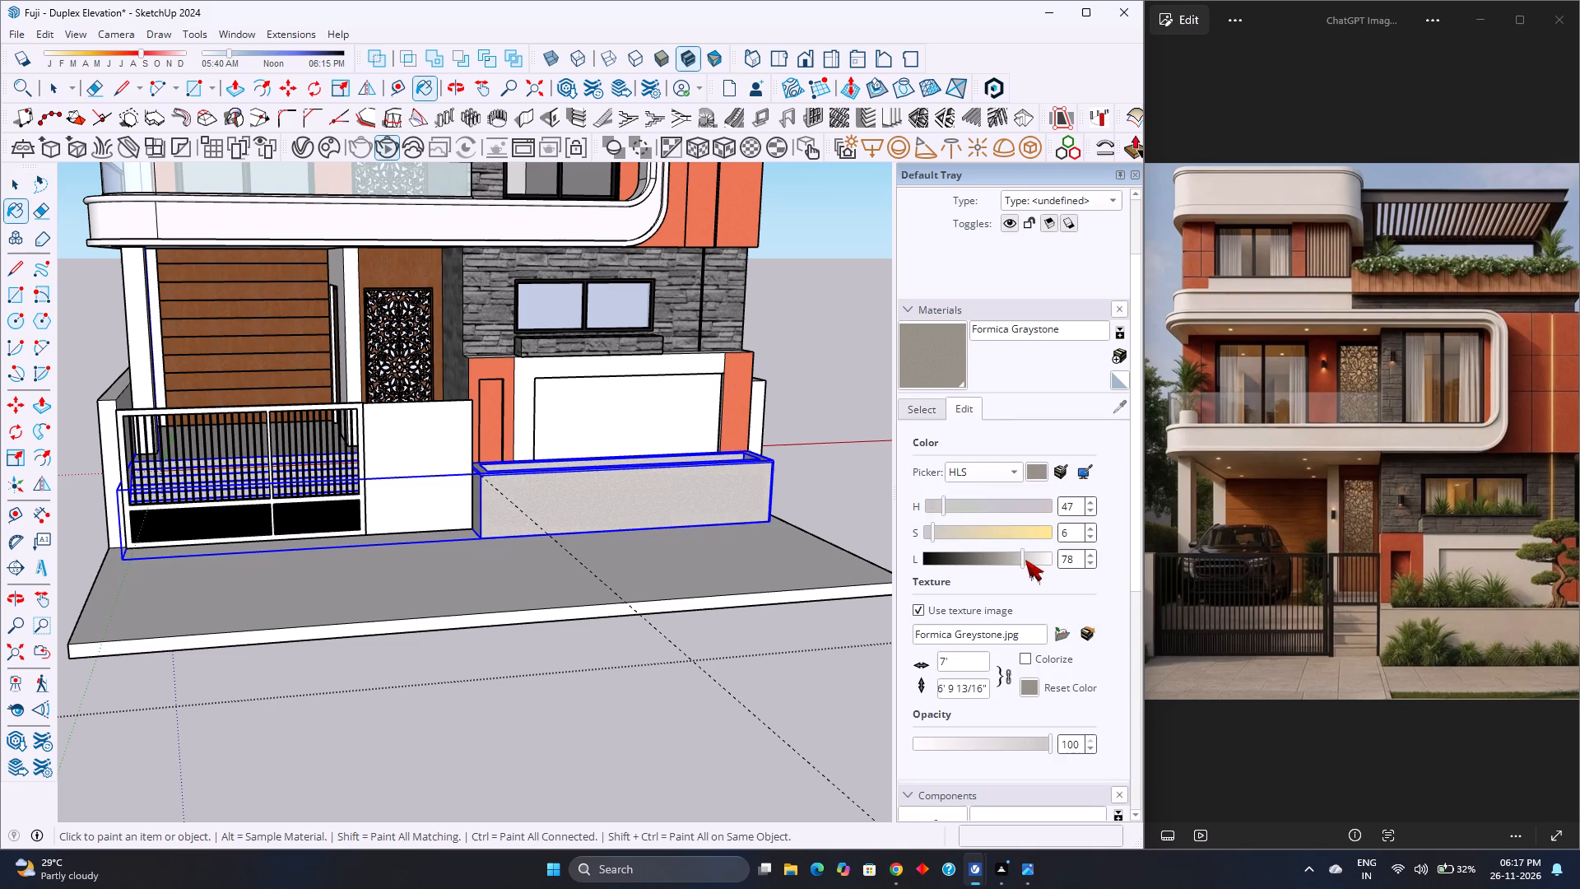
Set the Formica Graystone material's HLS saturation to 8 and lightness to 87, repaint the selected planter with it, and deselect it.
{"action": "left_click_drag", "start_coordinate": [1025, 560], "coordinate": [1032, 561]}
{"action": "left_click_drag", "start_coordinate": [934, 534], "coordinate": [936, 543]}
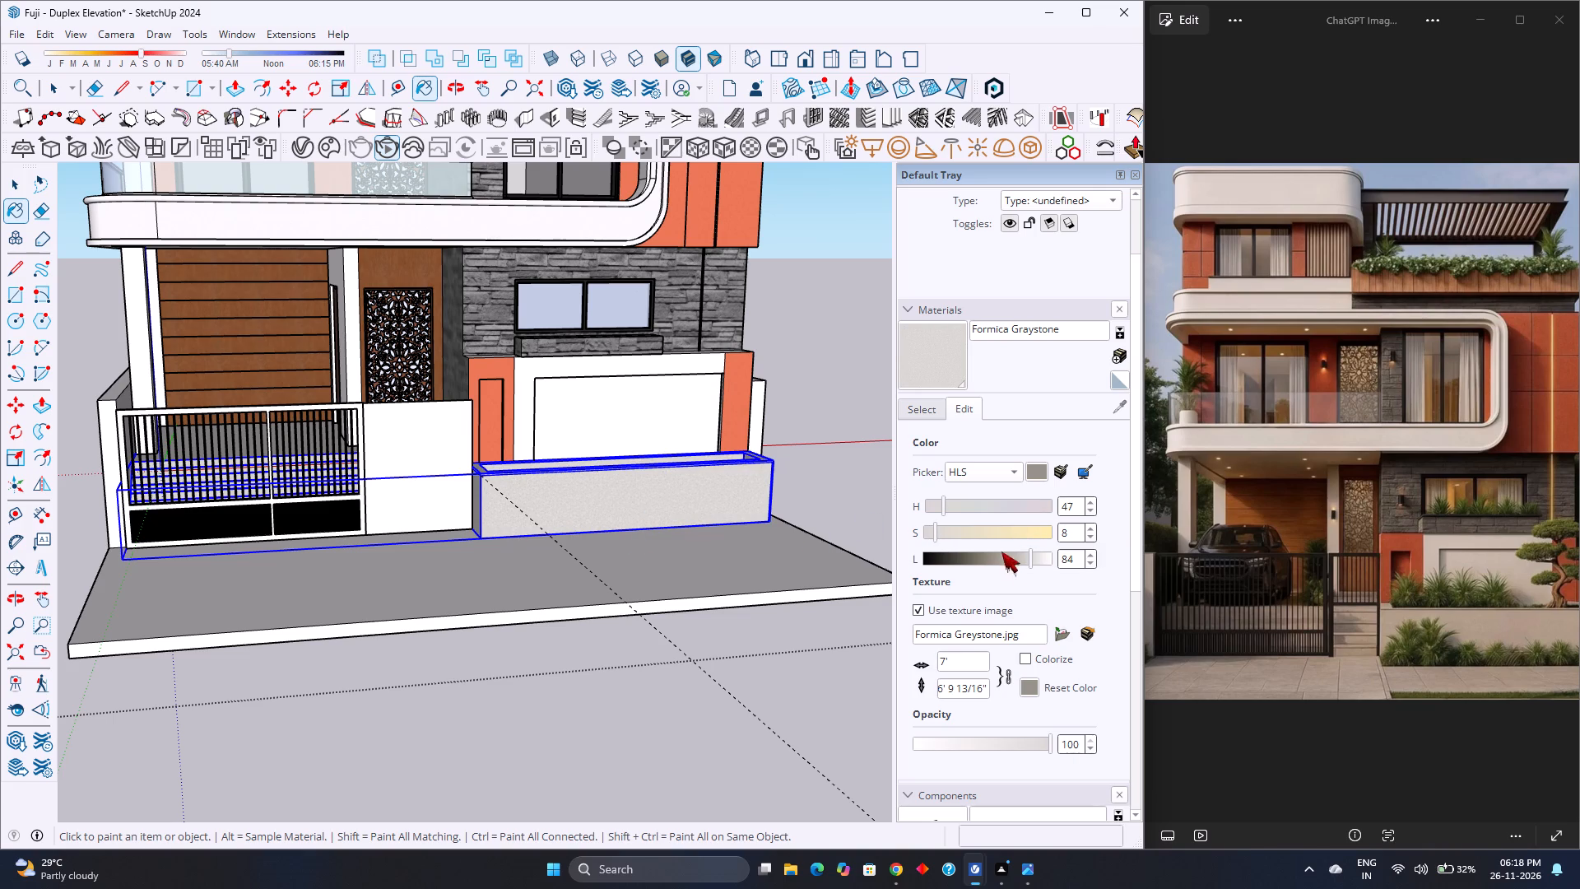
{"action": "left_click", "coordinate": [1032, 560]}
{"action": "left_click", "coordinate": [718, 488]}
{"action": "key", "text": "space"}
{"action": "left_click", "coordinate": [819, 426]}
Review the whole front elevation with the lightened planter against the reference image.
{"action": "scroll", "coordinate": [769, 470], "scroll_direction": "down", "scroll_amount": 2}
{"action": "middle_click_drag", "start_coordinate": [768, 470], "coordinate": [766, 471]}
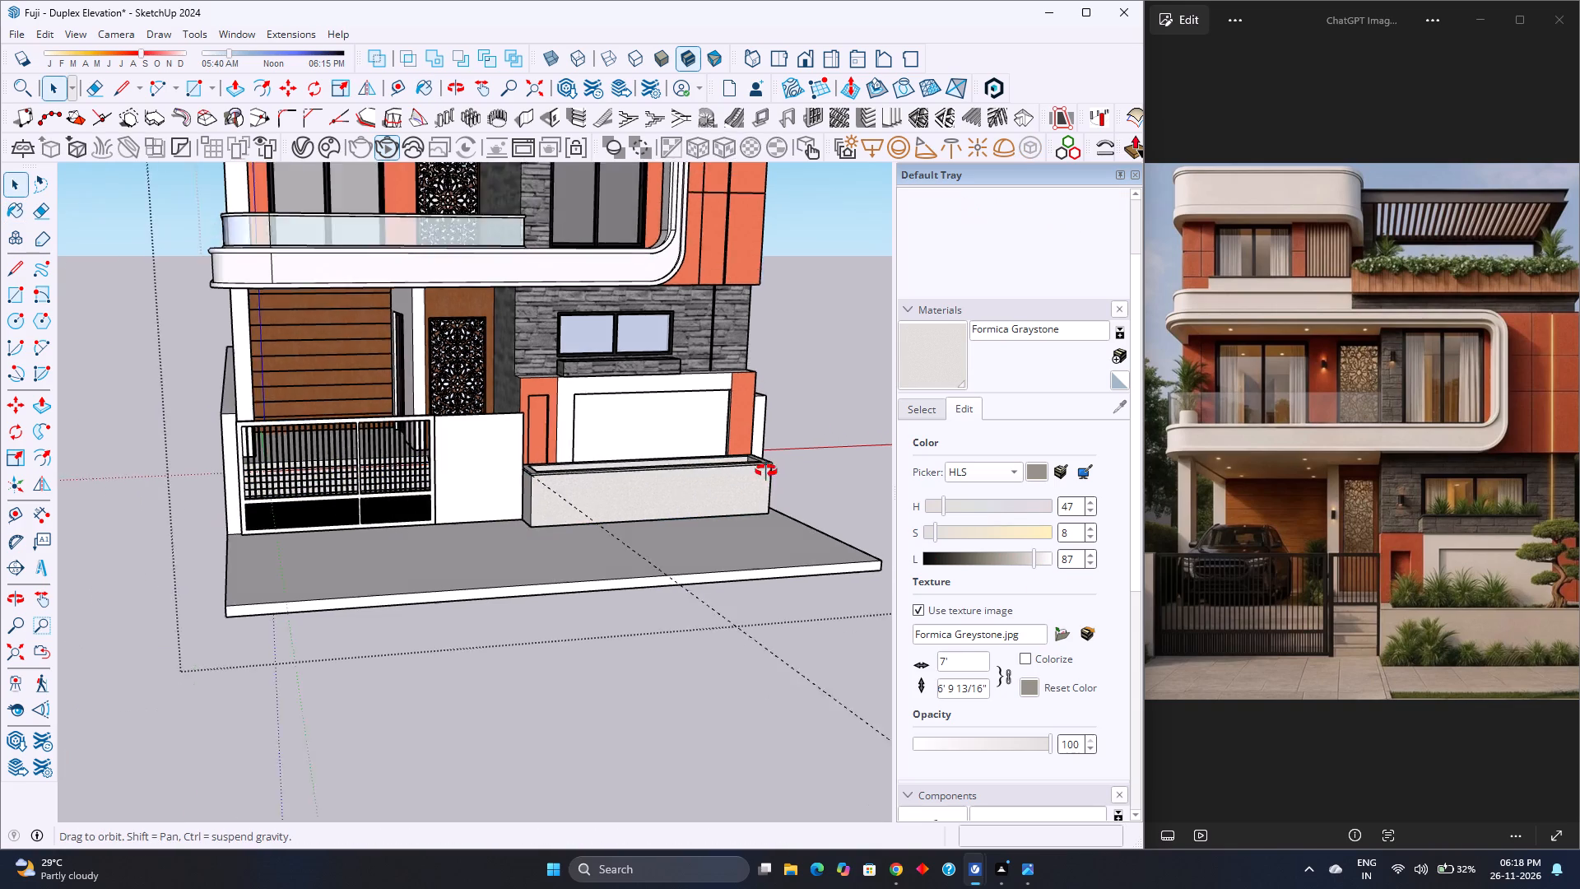
{"action": "middle_click_drag", "start_coordinate": [766, 471], "coordinate": [656, 398]}
{"action": "middle_click", "coordinate": [656, 398]}
{"action": "middle_click", "coordinate": [656, 398]}
{"action": "scroll", "coordinate": [659, 398], "scroll_direction": "down", "scroll_amount": 3}
{"action": "scroll", "coordinate": [659, 398], "scroll_direction": "up", "scroll_amount": 2}
{"action": "scroll", "coordinate": [659, 398], "scroll_direction": "down", "scroll_amount": 3}
{"action": "scroll", "coordinate": [659, 398], "scroll_direction": "up", "scroll_amount": 4}
{"action": "scroll", "coordinate": [659, 398], "scroll_direction": "down", "scroll_amount": 3}
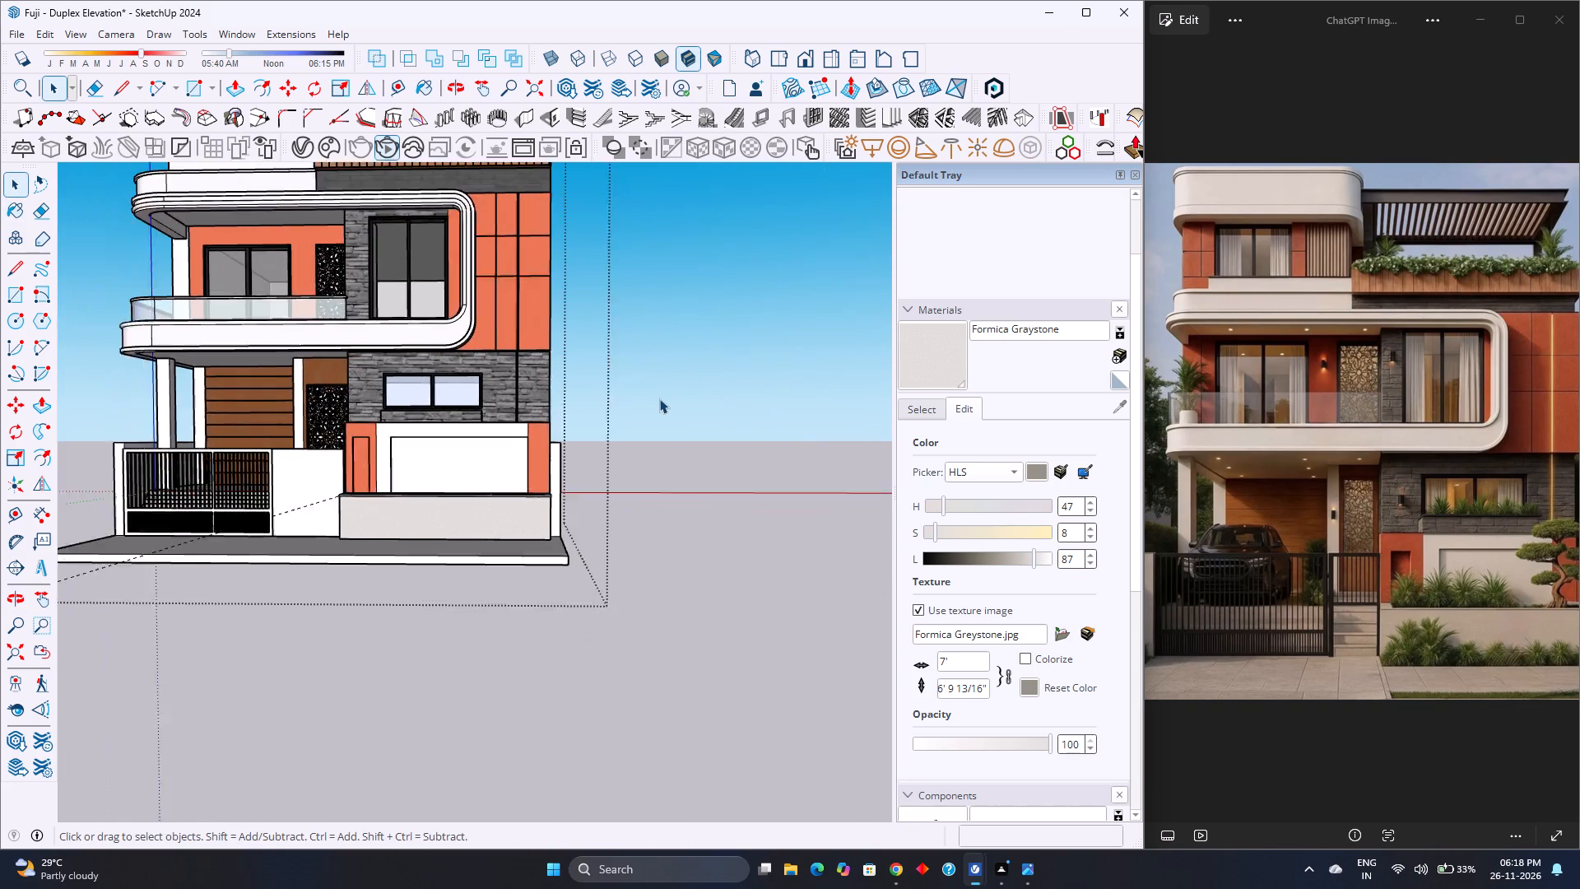
{"action": "scroll", "coordinate": [659, 398], "scroll_direction": "down", "scroll_amount": 1}
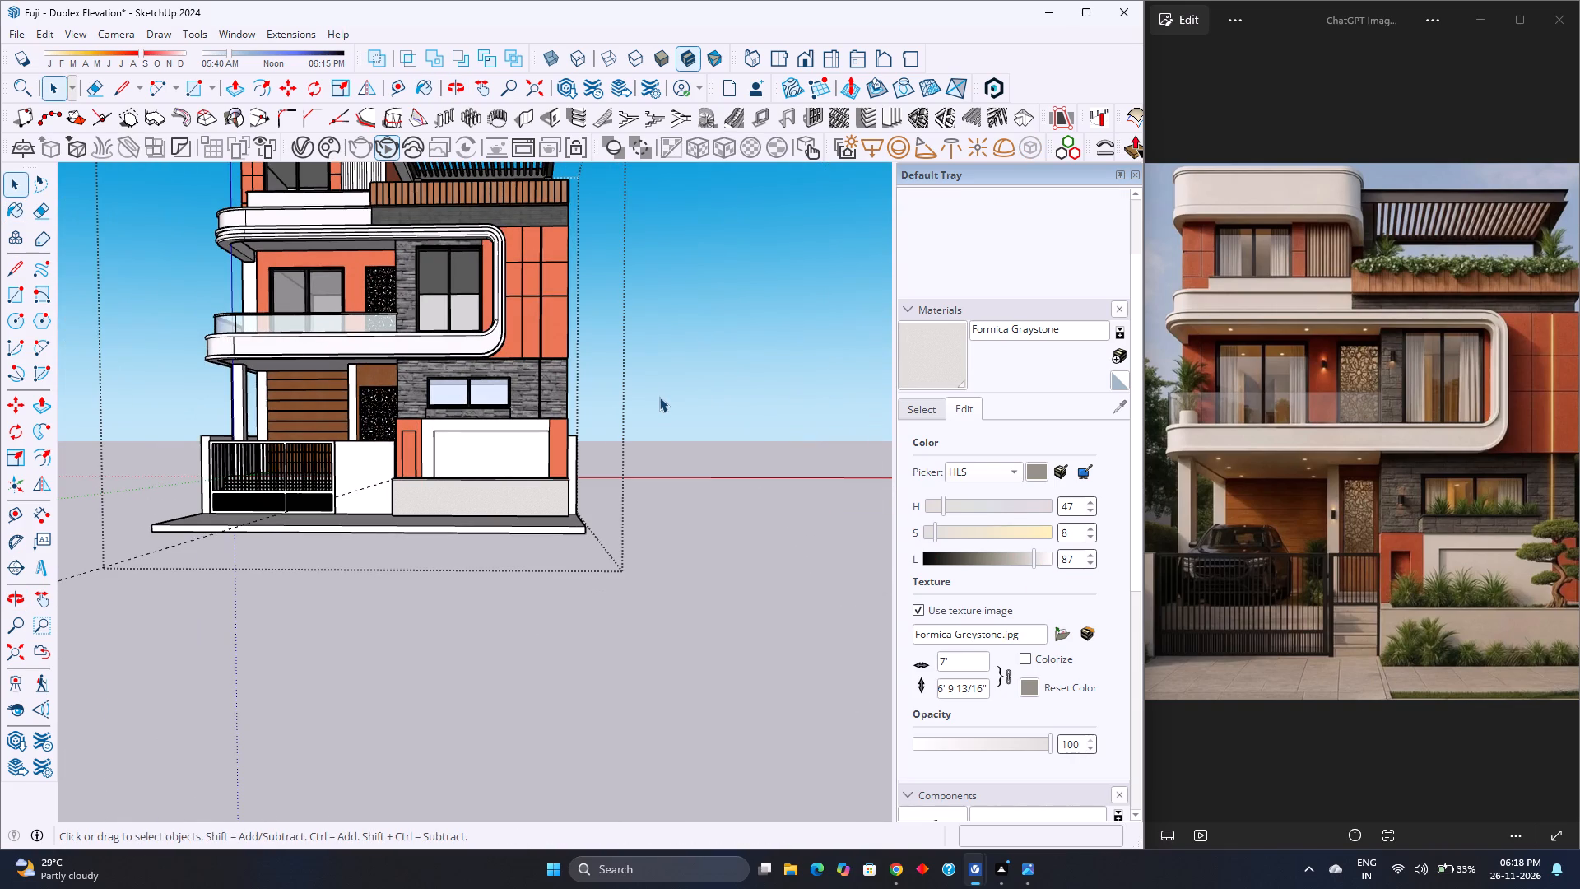
{"action": "scroll", "coordinate": [660, 391], "scroll_direction": "down", "scroll_amount": 4}
{"action": "scroll", "coordinate": [660, 391], "scroll_direction": "up", "scroll_amount": 3}
{"action": "scroll", "coordinate": [660, 391], "scroll_direction": "down", "scroll_amount": 3}
{"action": "scroll", "coordinate": [660, 391], "scroll_direction": "up", "scroll_amount": 3}
{"action": "scroll", "coordinate": [660, 391], "scroll_direction": "down", "scroll_amount": 3}
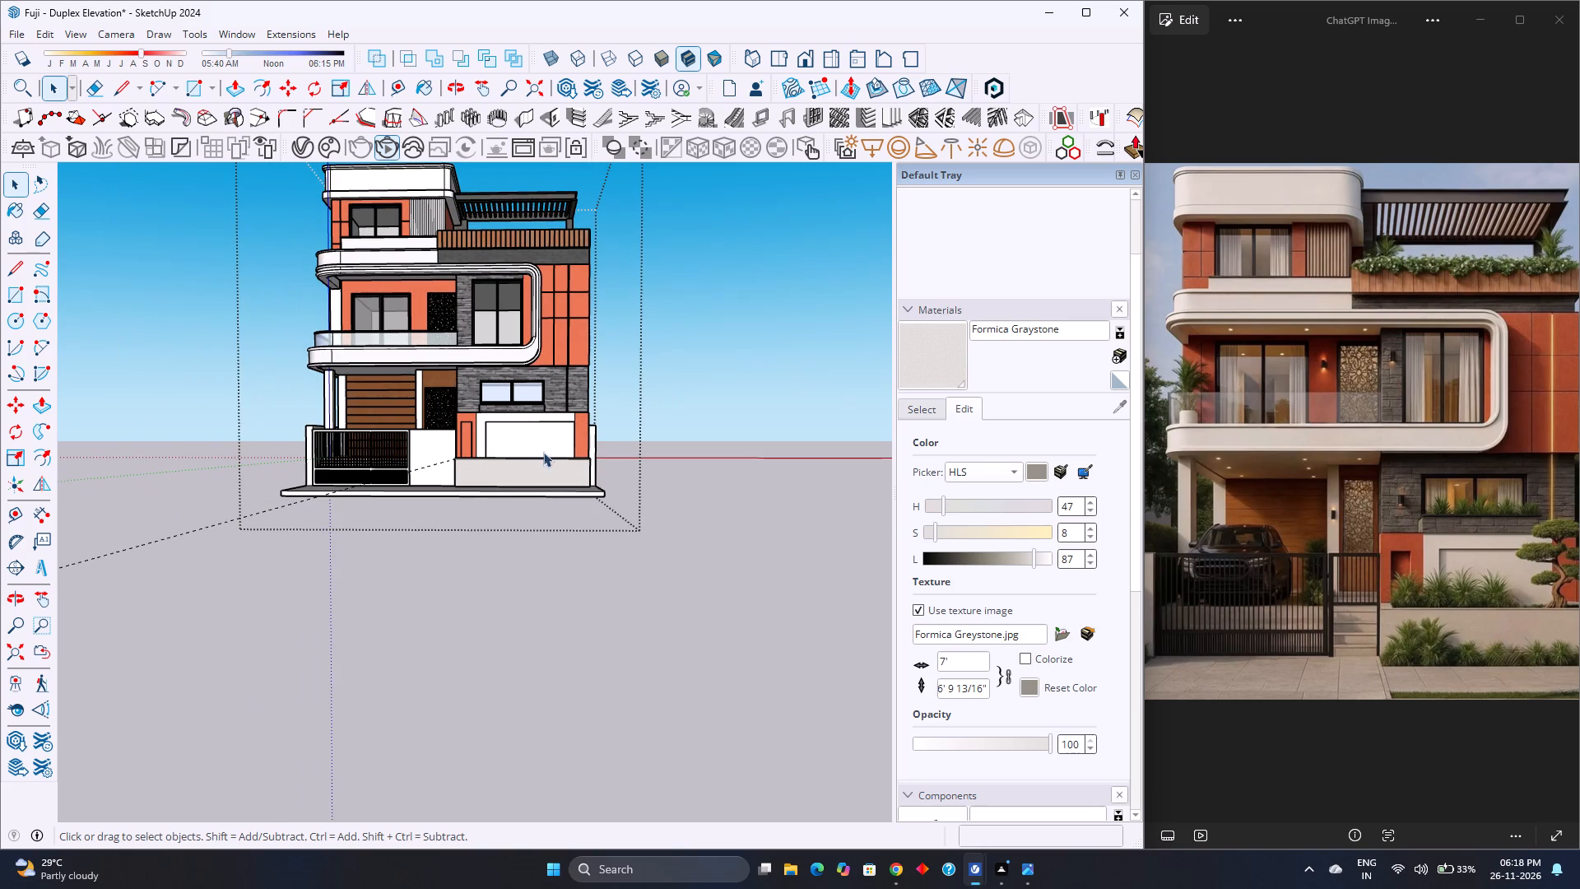
{"action": "scroll", "coordinate": [348, 499], "scroll_direction": "down", "scroll_amount": 4}
{"action": "scroll", "coordinate": [348, 499], "scroll_direction": "up", "scroll_amount": 3}
{"action": "scroll", "coordinate": [348, 497], "scroll_direction": "down", "scroll_amount": 4}
{"action": "scroll", "coordinate": [348, 497], "scroll_direction": "up", "scroll_amount": 3}
{"action": "scroll", "coordinate": [348, 497], "scroll_direction": "down", "scroll_amount": 3}
{"action": "scroll", "coordinate": [348, 497], "scroll_direction": "up", "scroll_amount": 3}
{"action": "scroll", "coordinate": [348, 496], "scroll_direction": "down", "scroll_amount": 3}
{"action": "scroll", "coordinate": [348, 496], "scroll_direction": "up", "scroll_amount": 3}
{"action": "scroll", "coordinate": [348, 496], "scroll_direction": "down", "scroll_amount": 3}
{"action": "scroll", "coordinate": [348, 496], "scroll_direction": "up", "scroll_amount": 3}
{"action": "scroll", "coordinate": [348, 496], "scroll_direction": "down", "scroll_amount": 3}
{"action": "scroll", "coordinate": [348, 496], "scroll_direction": "up", "scroll_amount": 3}
{"action": "scroll", "coordinate": [348, 496], "scroll_direction": "down", "scroll_amount": 3}
{"action": "scroll", "coordinate": [348, 496], "scroll_direction": "up", "scroll_amount": 3}
{"action": "scroll", "coordinate": [348, 496], "scroll_direction": "down", "scroll_amount": 4}
{"action": "scroll", "coordinate": [348, 496], "scroll_direction": "up", "scroll_amount": 4}
{"action": "scroll", "coordinate": [348, 496], "scroll_direction": "down", "scroll_amount": 4}
{"action": "scroll", "coordinate": [348, 496], "scroll_direction": "up", "scroll_amount": 3}
{"action": "scroll", "coordinate": [348, 496], "scroll_direction": "down", "scroll_amount": 3}
{"action": "scroll", "coordinate": [348, 496], "scroll_direction": "up", "scroll_amount": 3}
{"action": "scroll", "coordinate": [348, 493], "scroll_direction": "down", "scroll_amount": 2}
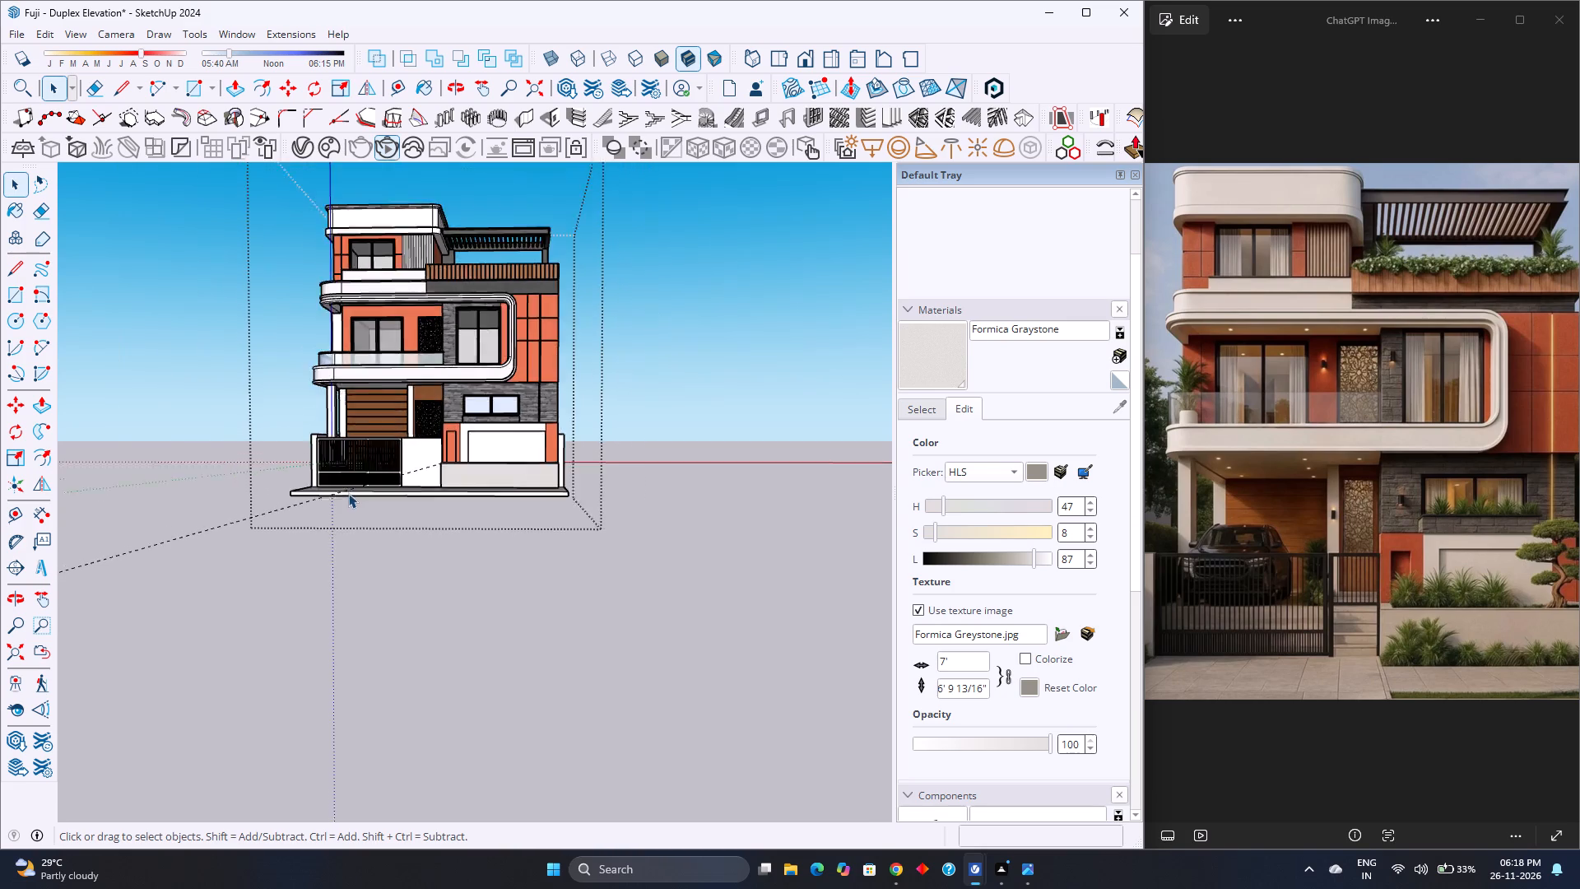
{"action": "scroll", "coordinate": [348, 493], "scroll_direction": "down", "scroll_amount": 1}
{"action": "scroll", "coordinate": [348, 493], "scroll_direction": "up", "scroll_amount": 3}
{"action": "scroll", "coordinate": [348, 493], "scroll_direction": "down", "scroll_amount": 3}
{"action": "scroll", "coordinate": [348, 493], "scroll_direction": "up", "scroll_amount": 3}
{"action": "scroll", "coordinate": [348, 493], "scroll_direction": "down", "scroll_amount": 3}
{"action": "scroll", "coordinate": [348, 493], "scroll_direction": "up", "scroll_amount": 3}
{"action": "scroll", "coordinate": [348, 493], "scroll_direction": "down", "scroll_amount": 3}
{"action": "scroll", "coordinate": [348, 493], "scroll_direction": "up", "scroll_amount": 2}
{"action": "scroll", "coordinate": [348, 493], "scroll_direction": "down", "scroll_amount": 2}
{"action": "scroll", "coordinate": [348, 493], "scroll_direction": "up", "scroll_amount": 2}
{"action": "scroll", "coordinate": [348, 493], "scroll_direction": "down", "scroll_amount": 2}
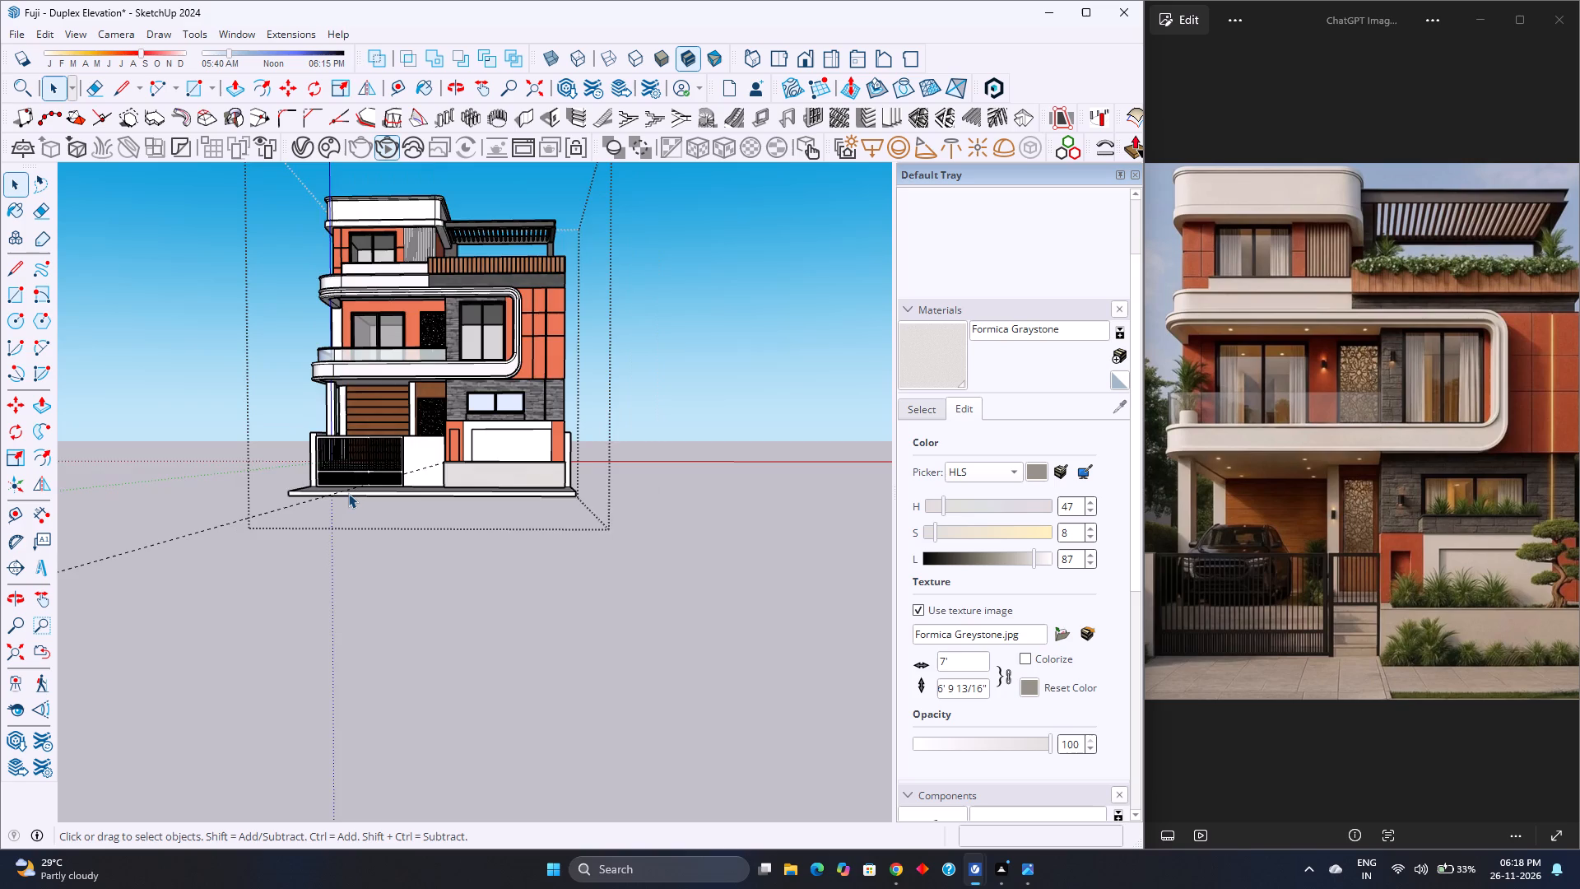
{"action": "scroll", "coordinate": [348, 493], "scroll_direction": "up", "scroll_amount": 3}
{"action": "scroll", "coordinate": [348, 493], "scroll_direction": "down", "scroll_amount": 3}
{"action": "scroll", "coordinate": [348, 493], "scroll_direction": "up", "scroll_amount": 3}
{"action": "scroll", "coordinate": [348, 493], "scroll_direction": "down", "scroll_amount": 3}
{"action": "scroll", "coordinate": [348, 493], "scroll_direction": "up", "scroll_amount": 3}
{"action": "scroll", "coordinate": [348, 493], "scroll_direction": "down", "scroll_amount": 3}
{"action": "scroll", "coordinate": [348, 493], "scroll_direction": "up", "scroll_amount": 2}
{"action": "scroll", "coordinate": [348, 493], "scroll_direction": "down", "scroll_amount": 2}
{"action": "scroll", "coordinate": [348, 493], "scroll_direction": "up", "scroll_amount": 3}
{"action": "scroll", "coordinate": [348, 493], "scroll_direction": "down", "scroll_amount": 3}
{"action": "scroll", "coordinate": [348, 493], "scroll_direction": "up", "scroll_amount": 2}
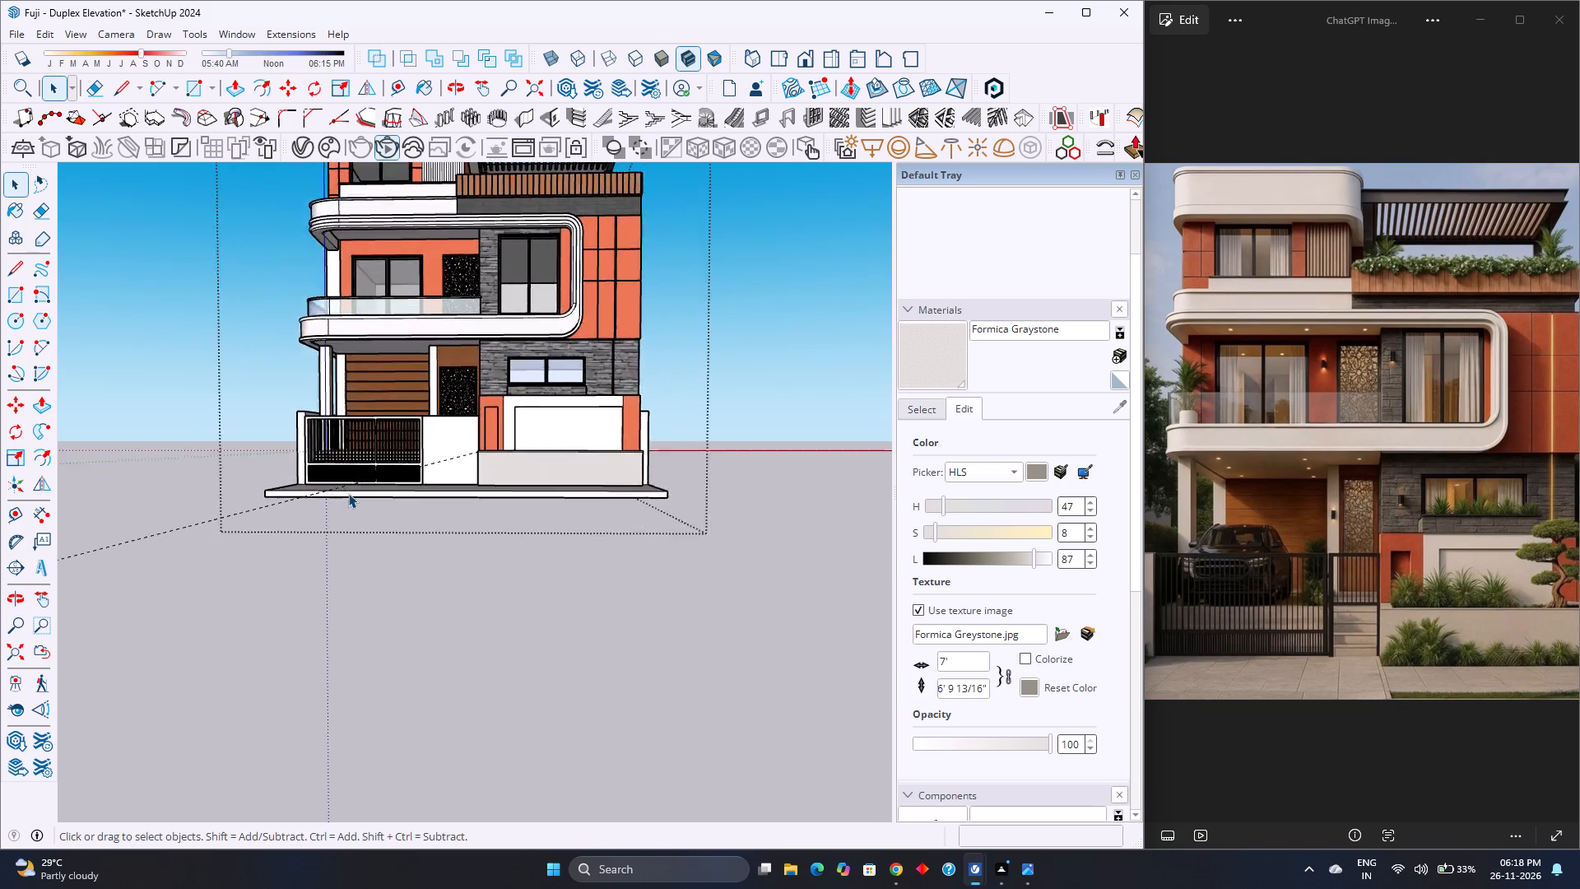
{"action": "scroll", "coordinate": [348, 493], "scroll_direction": "down", "scroll_amount": 2}
{"action": "scroll", "coordinate": [348, 493], "scroll_direction": "up", "scroll_amount": 2}
{"action": "scroll", "coordinate": [351, 492], "scroll_direction": "down", "scroll_amount": 2}
{"action": "scroll", "coordinate": [351, 492], "scroll_direction": "up", "scroll_amount": 3}
{"action": "scroll", "coordinate": [354, 488], "scroll_direction": "down", "scroll_amount": 3}
{"action": "scroll", "coordinate": [354, 488], "scroll_direction": "up", "scroll_amount": 3}
{"action": "scroll", "coordinate": [354, 488], "scroll_direction": "down", "scroll_amount": 1}
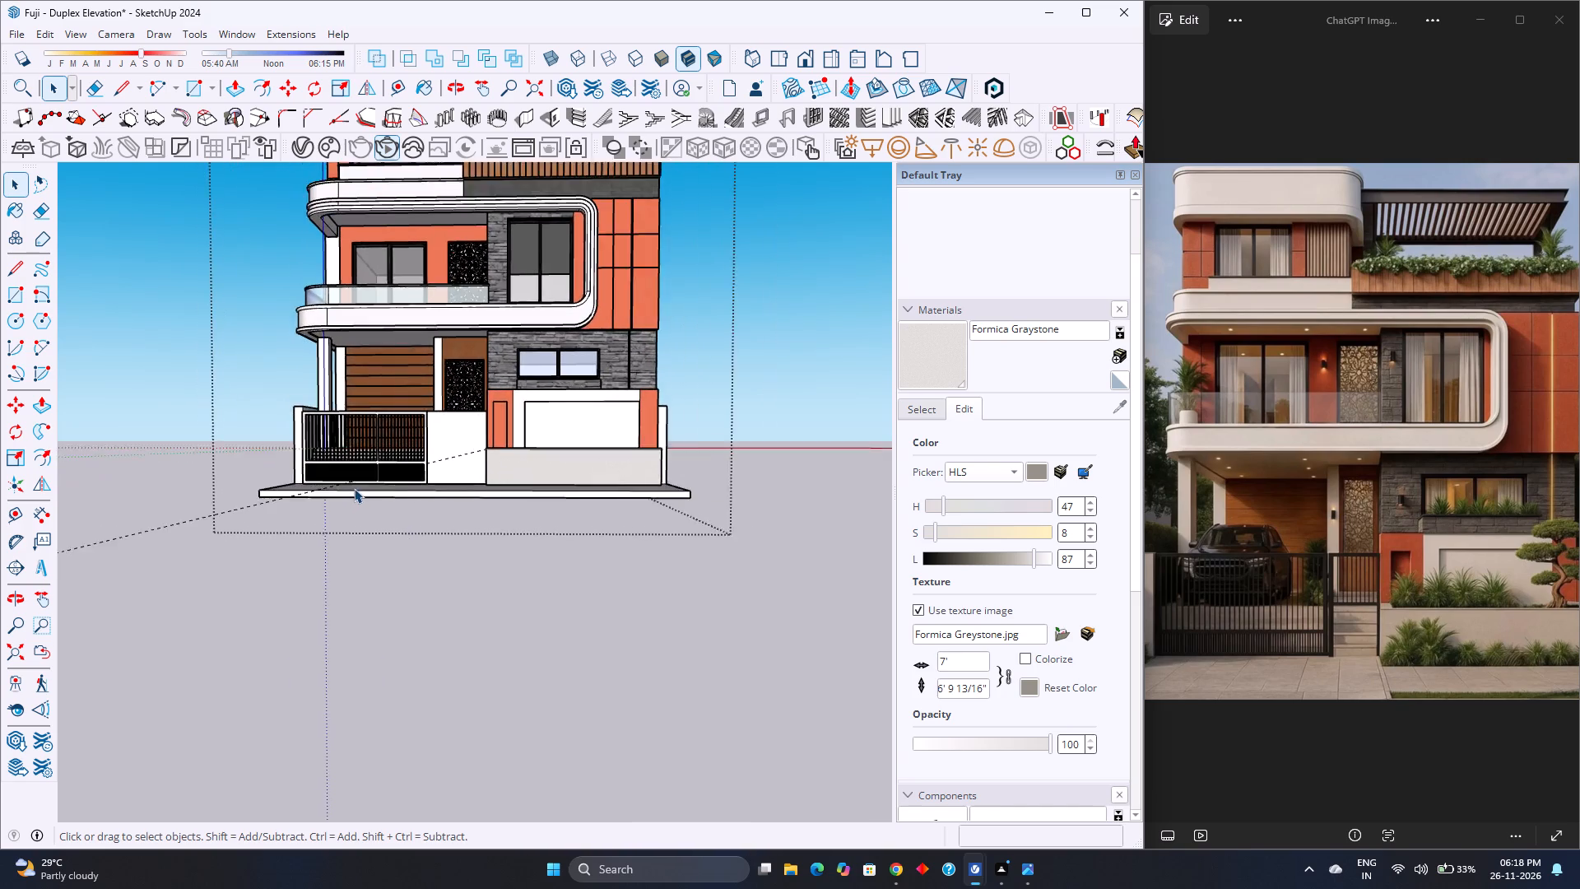
{"action": "scroll", "coordinate": [354, 488], "scroll_direction": "up", "scroll_amount": 2}
{"action": "scroll", "coordinate": [354, 488], "scroll_direction": "down", "scroll_amount": 2}
{"action": "scroll", "coordinate": [354, 488], "scroll_direction": "up", "scroll_amount": 2}
{"action": "scroll", "coordinate": [354, 488], "scroll_direction": "down", "scroll_amount": 3}
{"action": "scroll", "coordinate": [354, 488], "scroll_direction": "up", "scroll_amount": 2}
{"action": "scroll", "coordinate": [354, 488], "scroll_direction": "down", "scroll_amount": 1}
{"action": "scroll", "coordinate": [354, 488], "scroll_direction": "up", "scroll_amount": 1}
{"action": "scroll", "coordinate": [354, 488], "scroll_direction": "down", "scroll_amount": 3}
{"action": "scroll", "coordinate": [354, 488], "scroll_direction": "up", "scroll_amount": 3}
{"action": "scroll", "coordinate": [354, 488], "scroll_direction": "down", "scroll_amount": 2}
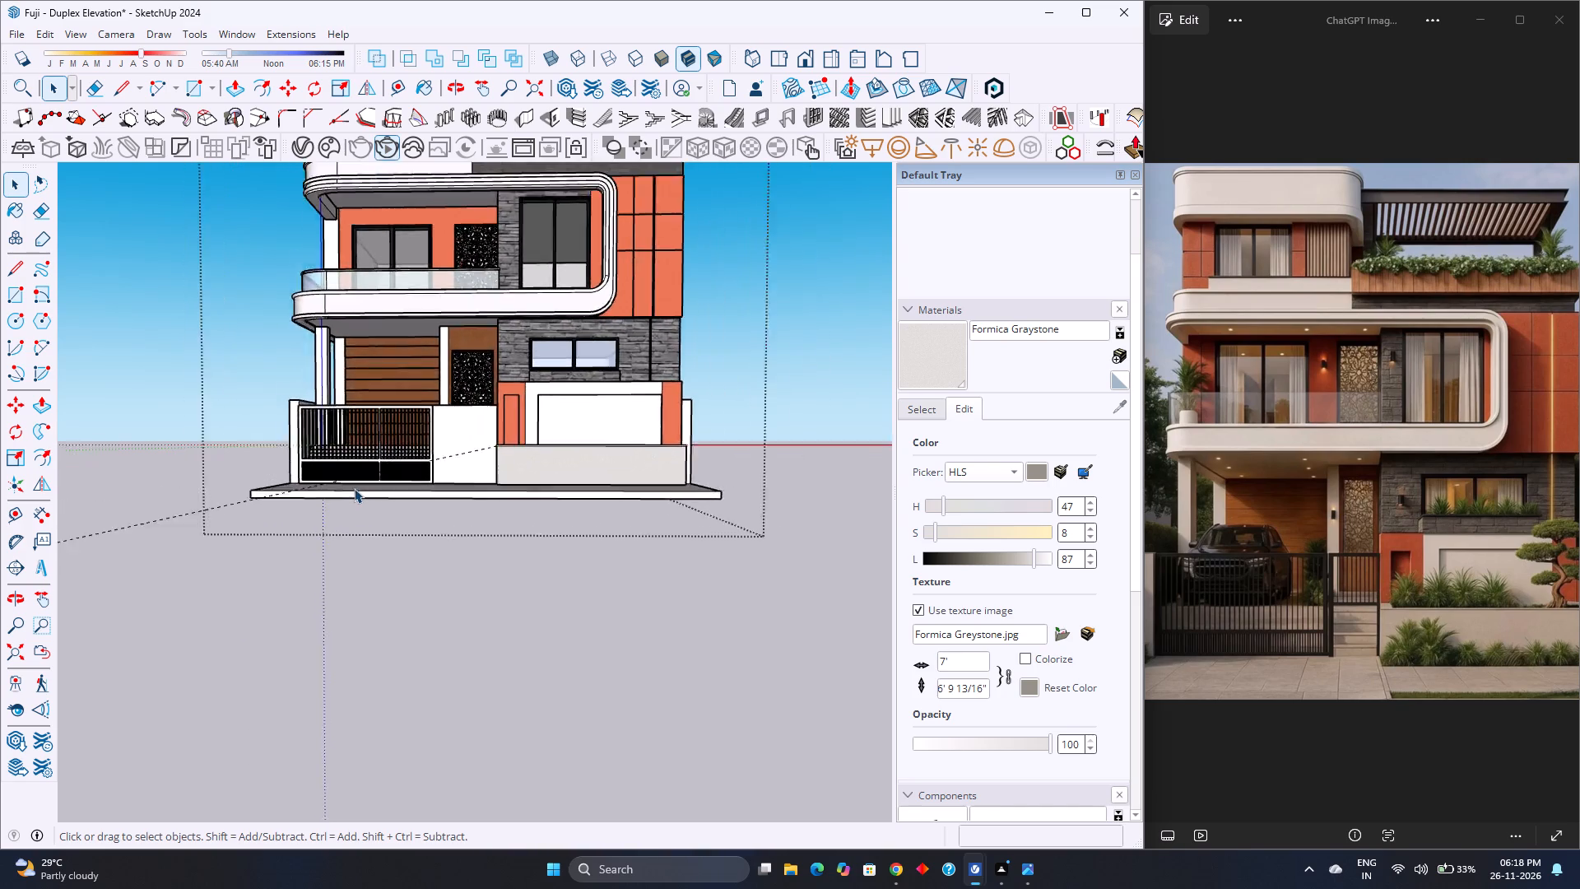
{"action": "scroll", "coordinate": [354, 488], "scroll_direction": "up", "scroll_amount": 2}
{"action": "scroll", "coordinate": [354, 488], "scroll_direction": "down", "scroll_amount": 3}
{"action": "scroll", "coordinate": [354, 488], "scroll_direction": "up", "scroll_amount": 3}
{"action": "scroll", "coordinate": [354, 488], "scroll_direction": "down", "scroll_amount": 3}
{"action": "scroll", "coordinate": [354, 488], "scroll_direction": "up", "scroll_amount": 3}
{"action": "scroll", "coordinate": [354, 488], "scroll_direction": "down", "scroll_amount": 3}
{"action": "scroll", "coordinate": [354, 487], "scroll_direction": "up", "scroll_amount": 3}
{"action": "scroll", "coordinate": [354, 487], "scroll_direction": "down", "scroll_amount": 3}
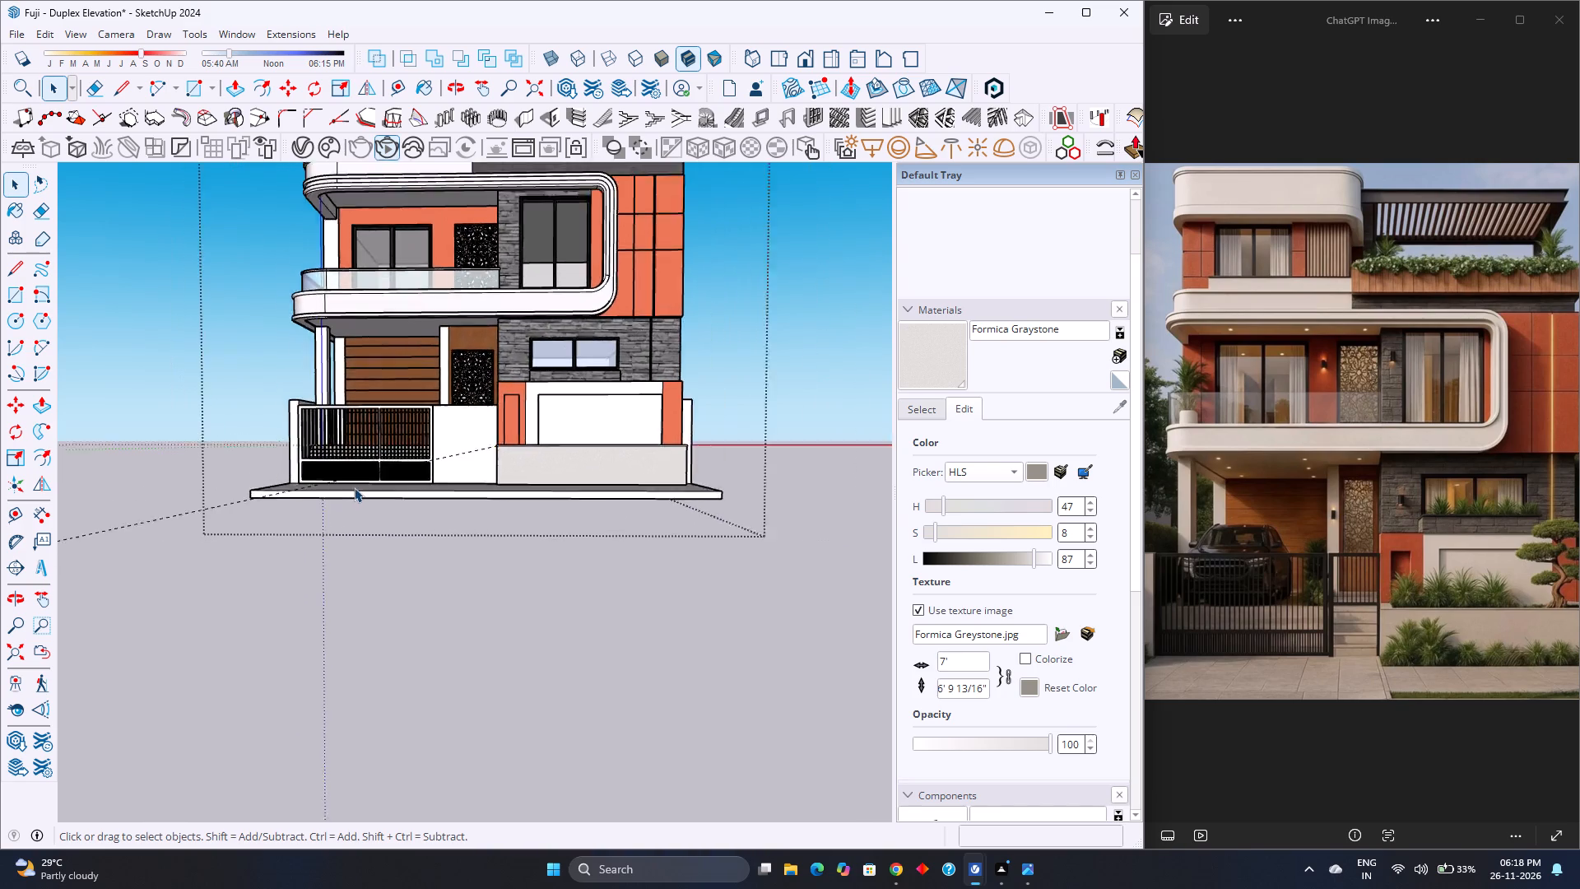
{"action": "scroll", "coordinate": [354, 487], "scroll_direction": "up", "scroll_amount": 3}
{"action": "scroll", "coordinate": [354, 487], "scroll_direction": "down", "scroll_amount": 4}
{"action": "scroll", "coordinate": [354, 487], "scroll_direction": "up", "scroll_amount": 4}
{"action": "scroll", "coordinate": [357, 485], "scroll_direction": "down", "scroll_amount": 3}
{"action": "scroll", "coordinate": [357, 485], "scroll_direction": "up", "scroll_amount": 3}
{"action": "scroll", "coordinate": [357, 485], "scroll_direction": "down", "scroll_amount": 3}
{"action": "scroll", "coordinate": [357, 485], "scroll_direction": "up", "scroll_amount": 3}
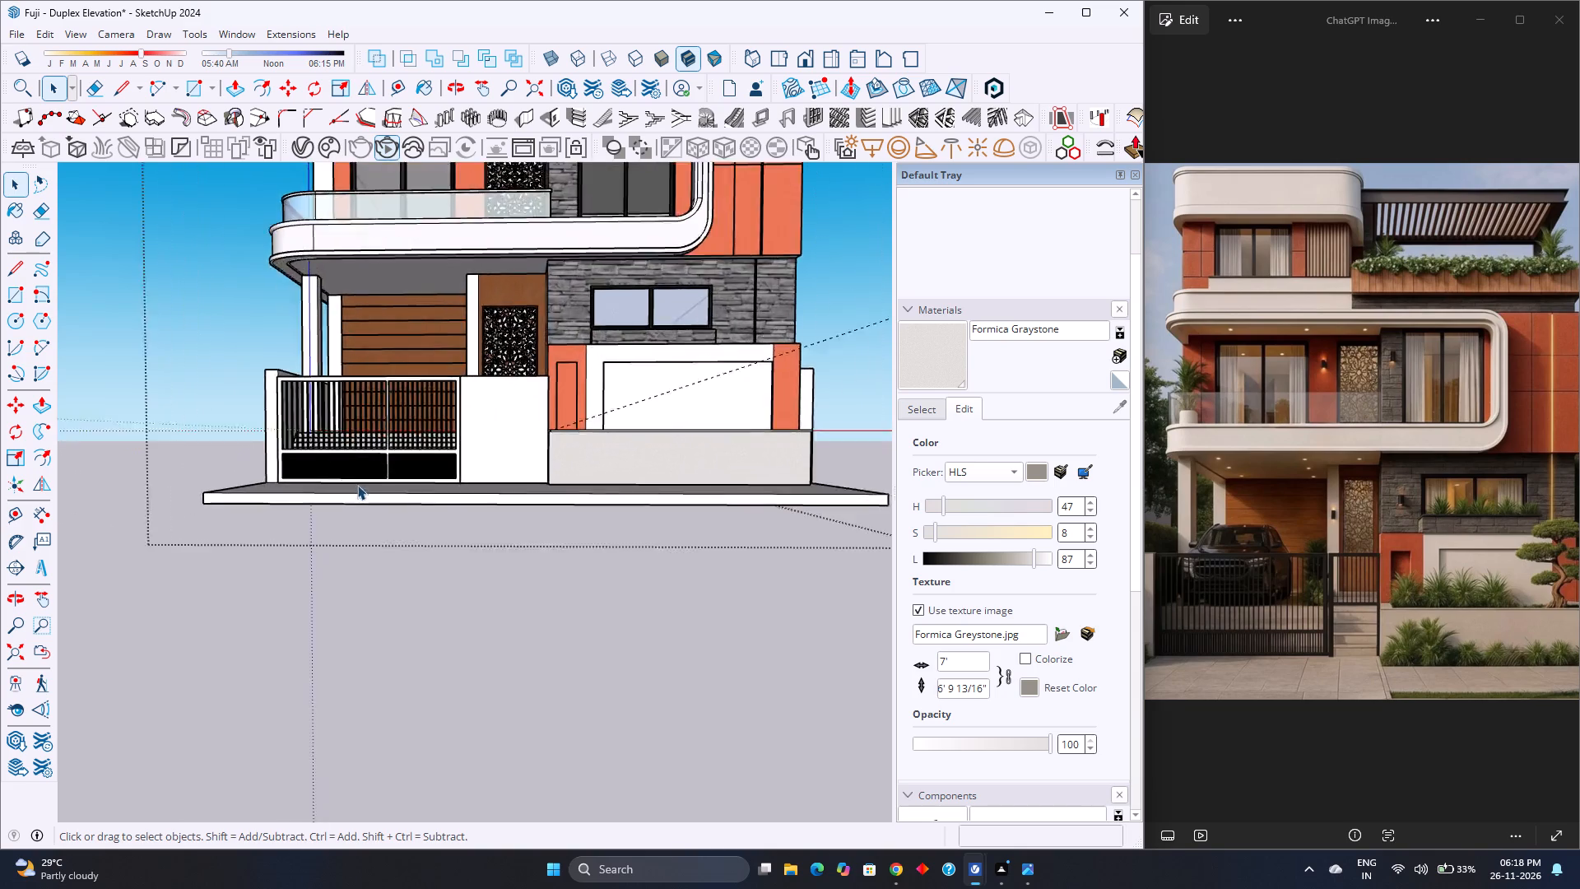
{"action": "scroll", "coordinate": [357, 485], "scroll_direction": "down", "scroll_amount": 3}
{"action": "scroll", "coordinate": [357, 485], "scroll_direction": "up", "scroll_amount": 3}
{"action": "scroll", "coordinate": [357, 485], "scroll_direction": "down", "scroll_amount": 3}
{"action": "scroll", "coordinate": [357, 485], "scroll_direction": "up", "scroll_amount": 3}
{"action": "scroll", "coordinate": [357, 483], "scroll_direction": "down", "scroll_amount": 3}
{"action": "scroll", "coordinate": [357, 483], "scroll_direction": "up", "scroll_amount": 3}
{"action": "scroll", "coordinate": [357, 483], "scroll_direction": "down", "scroll_amount": 3}
{"action": "scroll", "coordinate": [357, 483], "scroll_direction": "up", "scroll_amount": 2}
{"action": "scroll", "coordinate": [357, 483], "scroll_direction": "down", "scroll_amount": 3}
{"action": "scroll", "coordinate": [357, 483], "scroll_direction": "up", "scroll_amount": 3}
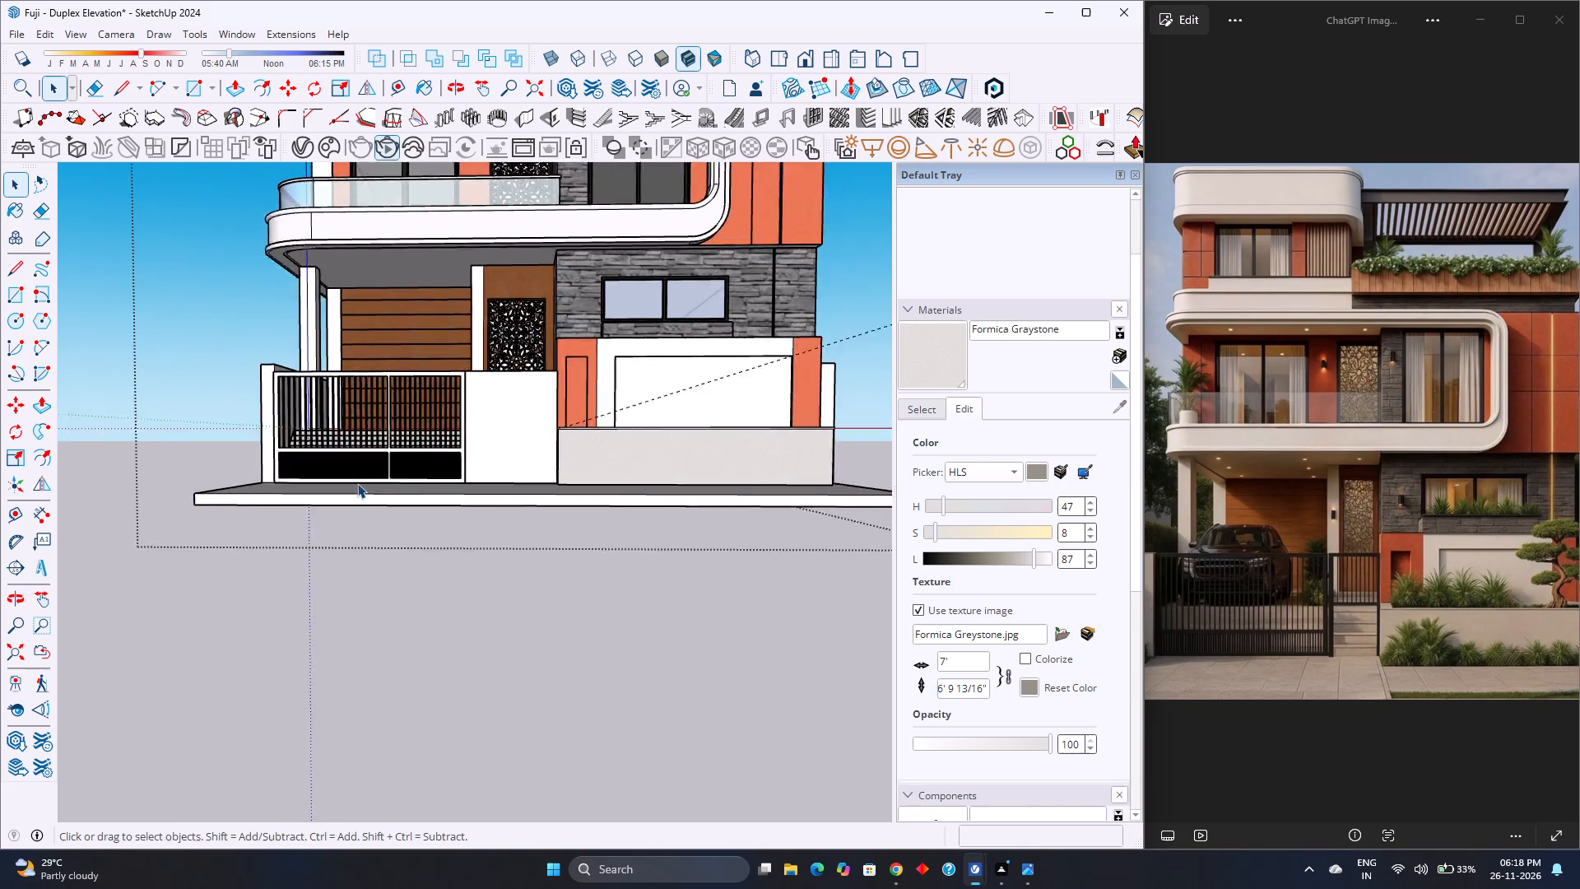
{"action": "scroll", "coordinate": [357, 483], "scroll_direction": "down", "scroll_amount": 4}
{"action": "scroll", "coordinate": [357, 483], "scroll_direction": "up", "scroll_amount": 3}
{"action": "scroll", "coordinate": [357, 483], "scroll_direction": "down", "scroll_amount": 3}
{"action": "scroll", "coordinate": [357, 483], "scroll_direction": "up", "scroll_amount": 3}
{"action": "scroll", "coordinate": [357, 483], "scroll_direction": "down", "scroll_amount": 3}
{"action": "scroll", "coordinate": [357, 483], "scroll_direction": "up", "scroll_amount": 3}
{"action": "scroll", "coordinate": [357, 483], "scroll_direction": "down", "scroll_amount": 7}
Open the house group for editing and paint the front and inner side faces of the porch's corner column with Formica Graystone.
{"action": "middle_click_drag", "start_coordinate": [397, 460], "coordinate": [418, 517]}
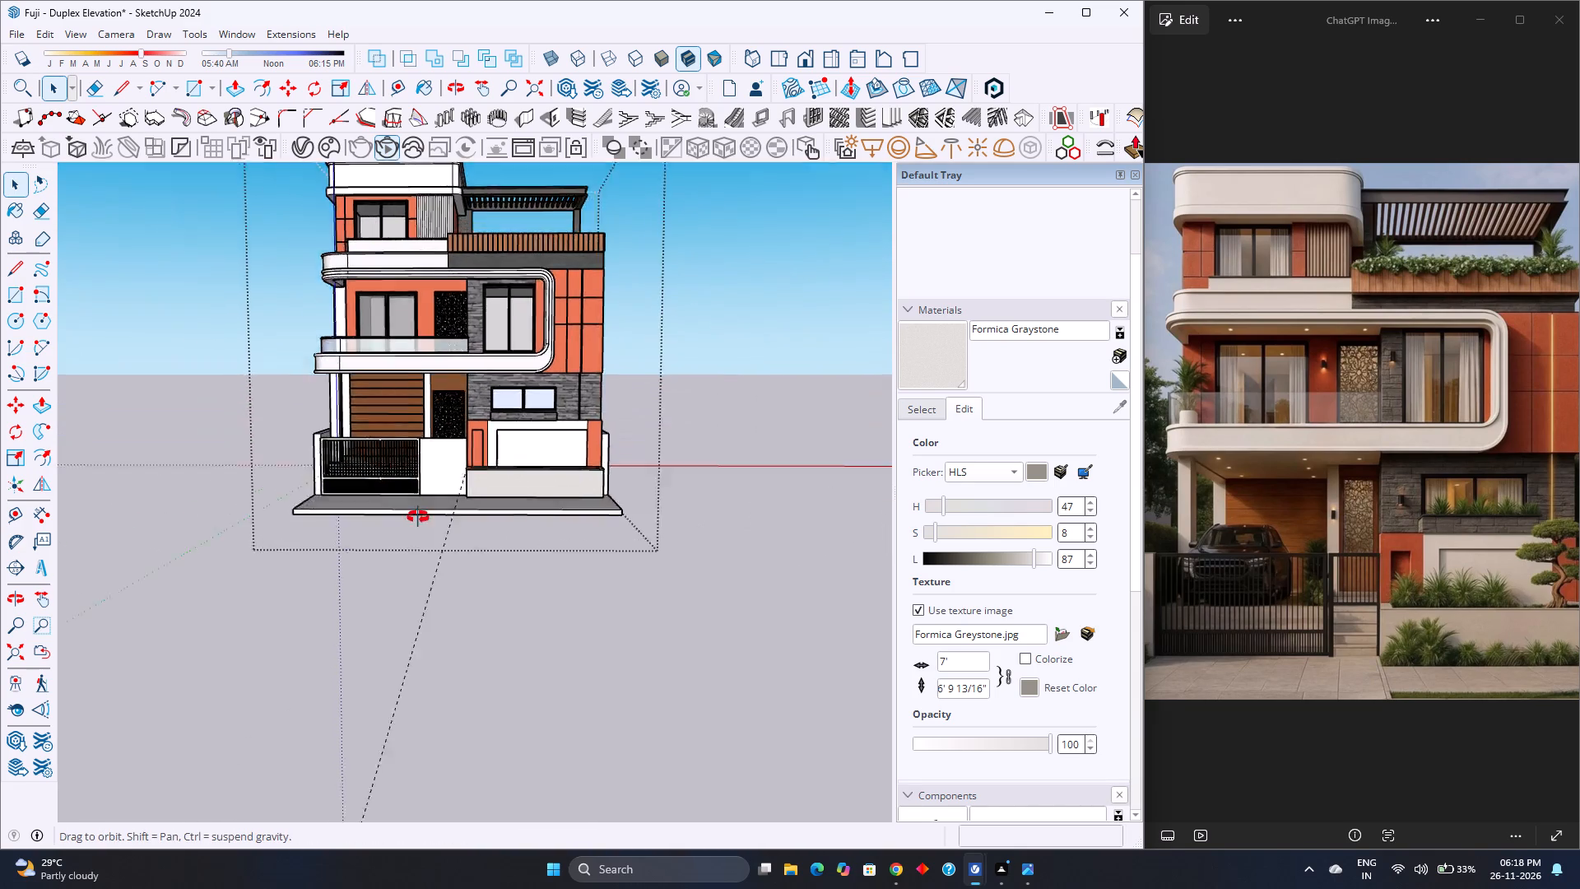
{"action": "middle_click_drag", "start_coordinate": [418, 517], "coordinate": [432, 561]}
{"action": "scroll", "coordinate": [472, 514], "scroll_direction": "up", "scroll_amount": 9}
{"action": "middle_click_drag", "start_coordinate": [423, 477], "coordinate": [421, 477]}
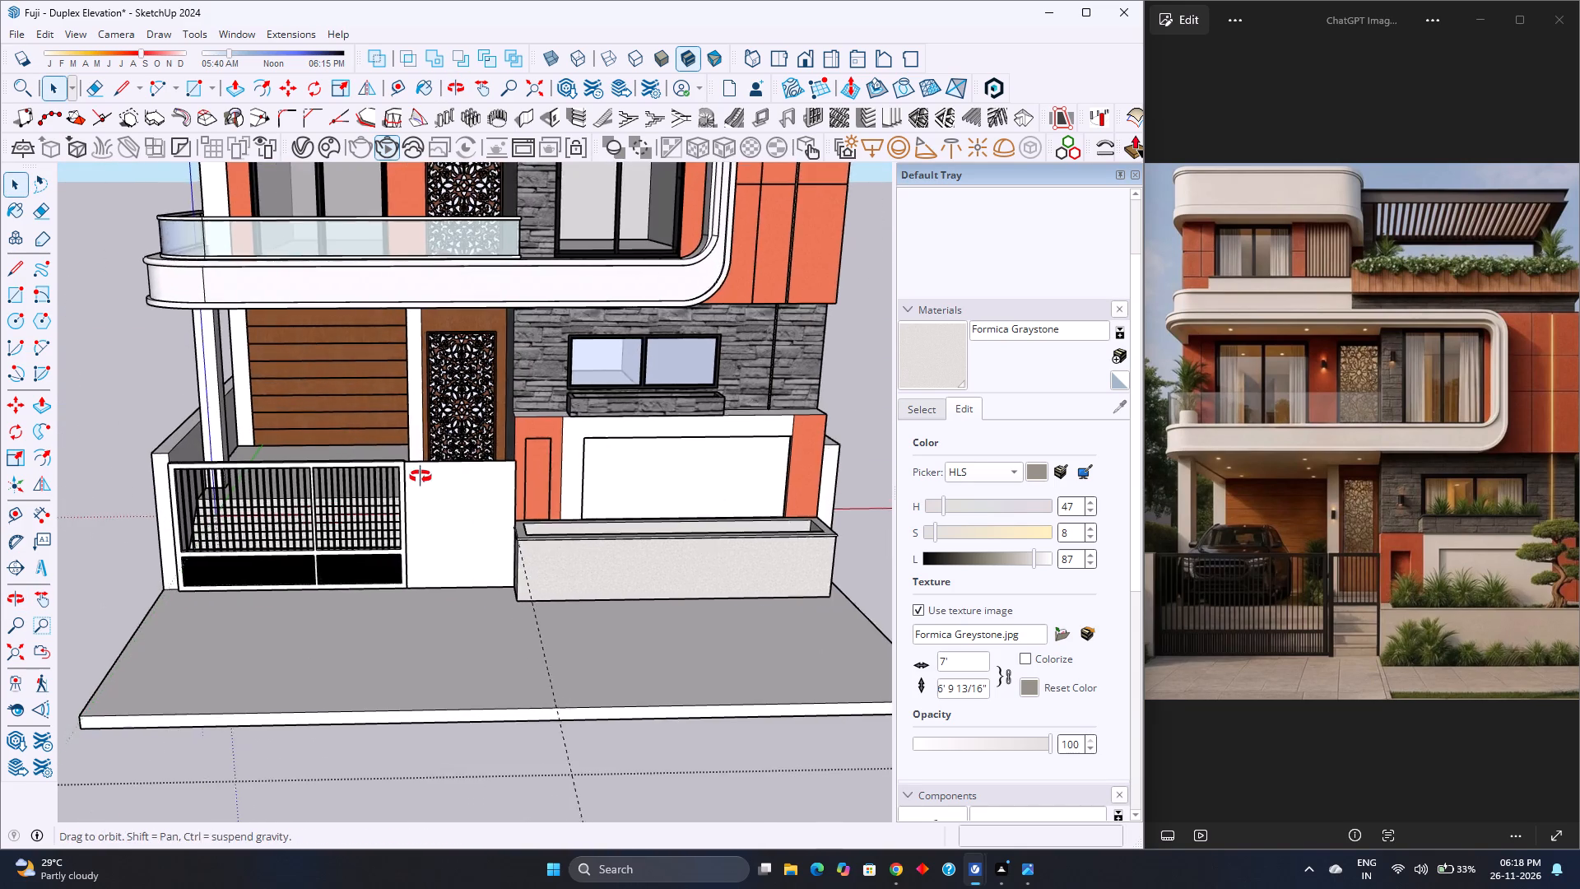
{"action": "middle_click_drag", "start_coordinate": [421, 477], "coordinate": [420, 458]}
{"action": "scroll", "coordinate": [420, 456], "scroll_direction": "up", "scroll_amount": 5}
{"action": "left_click", "coordinate": [236, 378]}
{"action": "double_click", "coordinate": [161, 388]}
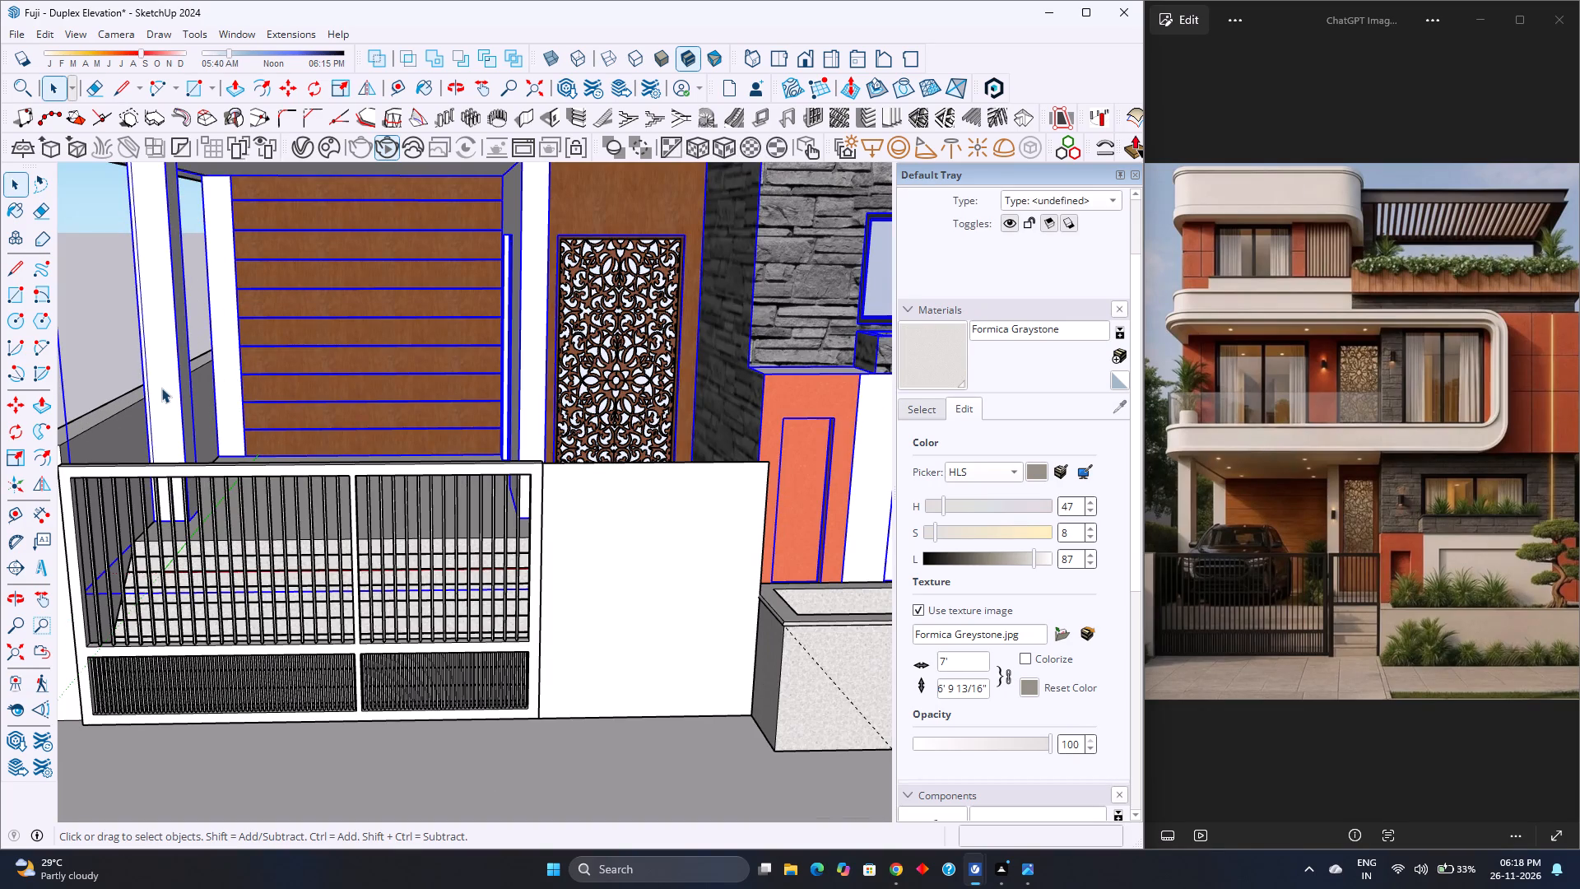
{"action": "scroll", "coordinate": [161, 388], "scroll_direction": "up", "scroll_amount": 4}
{"action": "left_click", "coordinate": [161, 388]}
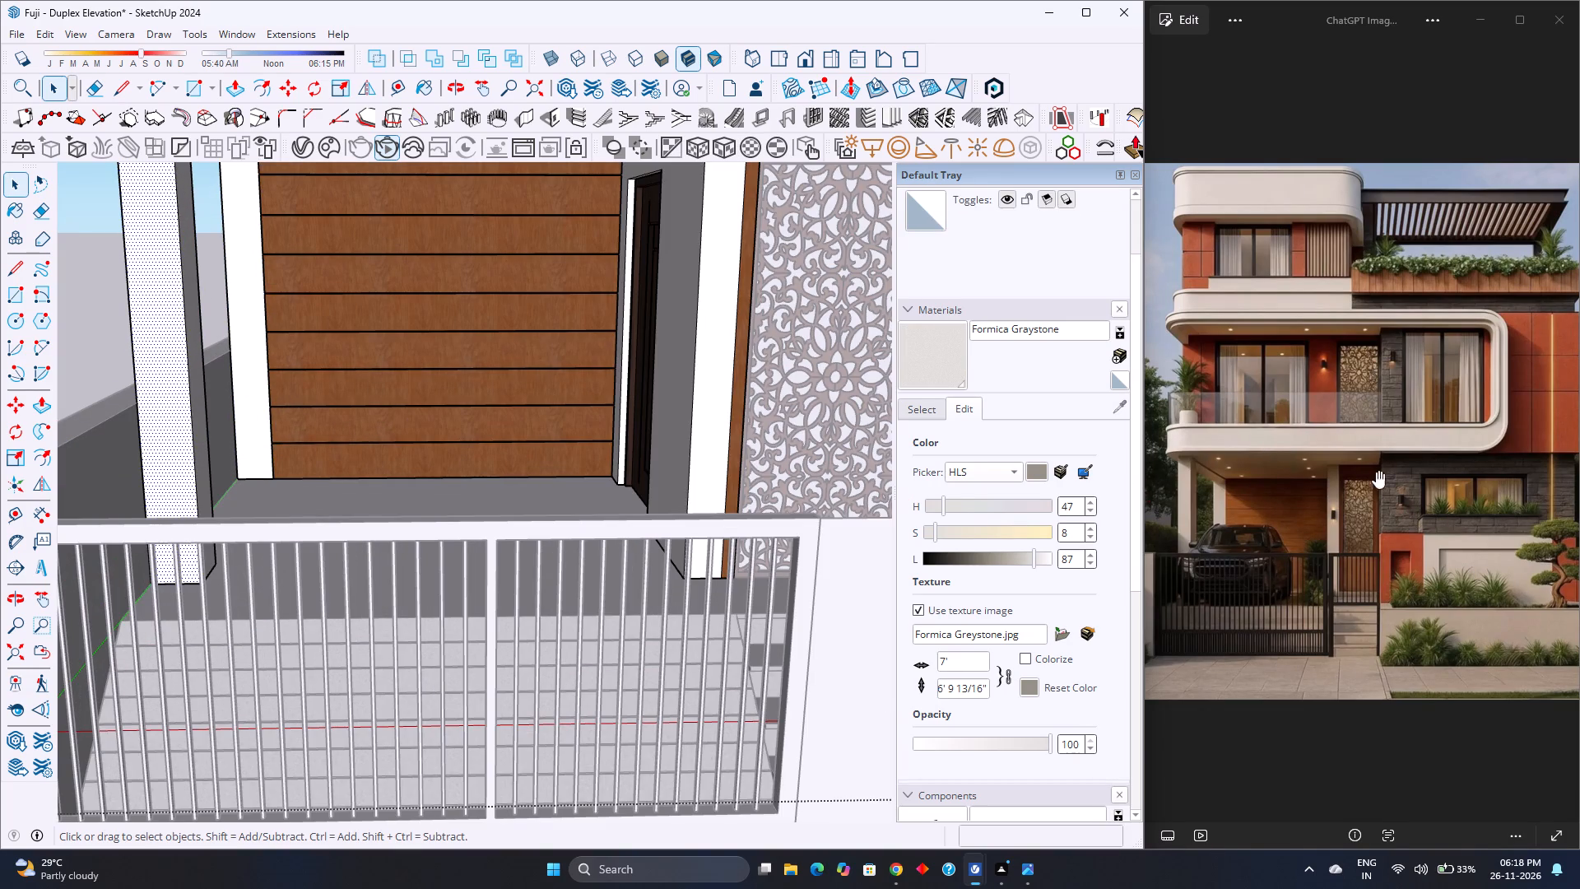
{"action": "left_click", "coordinate": [941, 373]}
{"action": "left_click", "coordinate": [188, 449]}
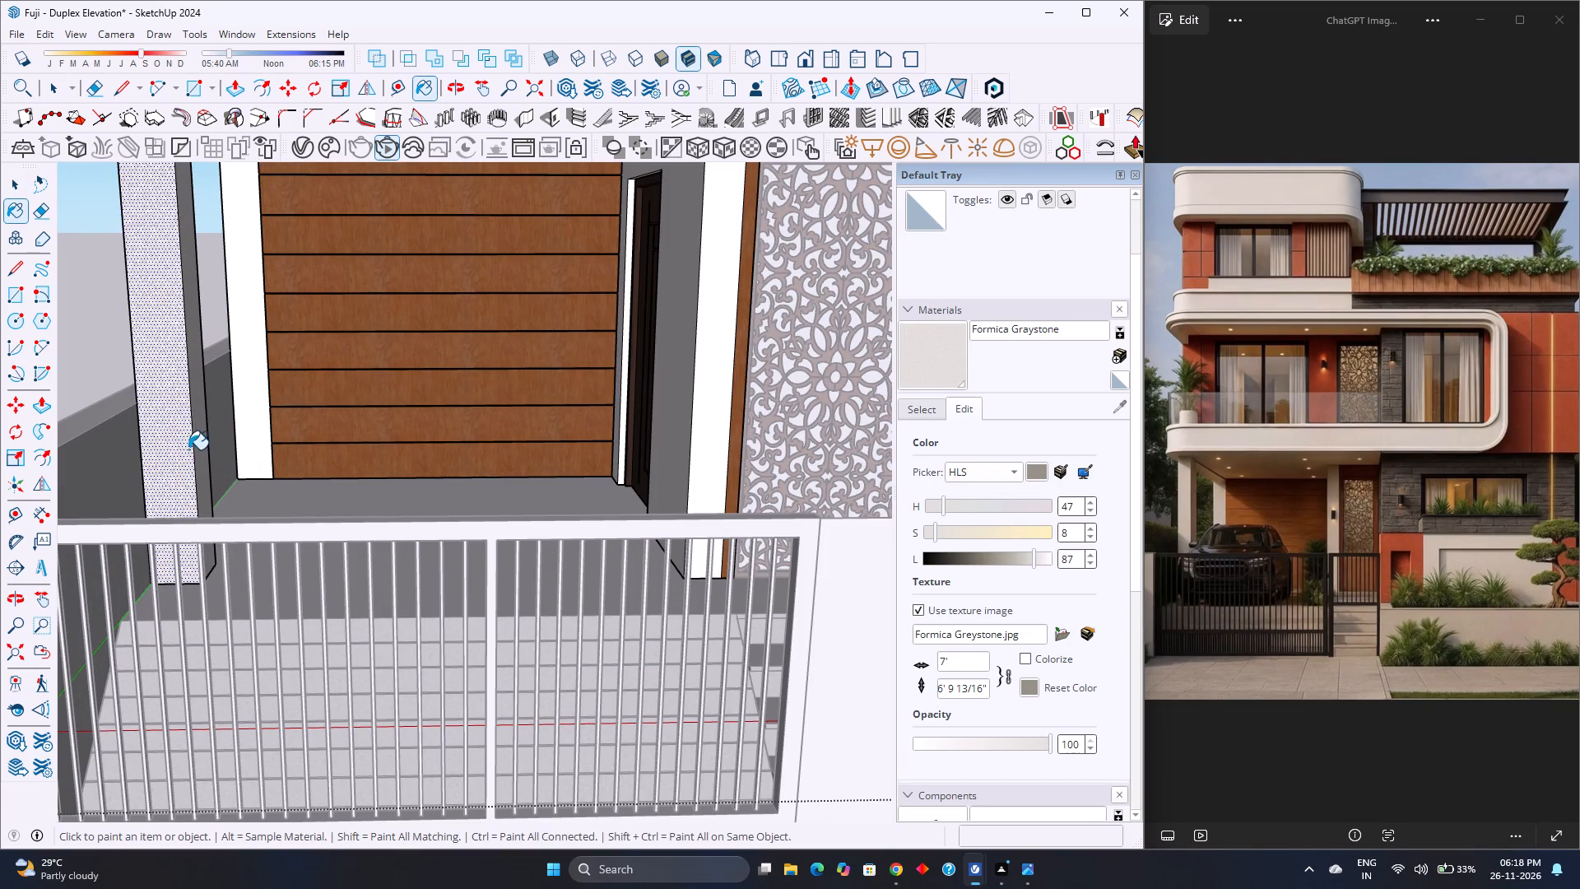
{"action": "scroll", "coordinate": [188, 448], "scroll_direction": "up", "scroll_amount": 4}
{"action": "left_click", "coordinate": [210, 437]}
Paint the white strip beside the wood-panelled wall and the pillar next to the carved screen with Formica Graystone.
{"action": "scroll", "coordinate": [208, 439], "scroll_direction": "up", "scroll_amount": 1}
{"action": "middle_click_drag", "start_coordinate": [208, 439], "coordinate": [68, 495]}
{"action": "middle_click", "coordinate": [68, 495]}
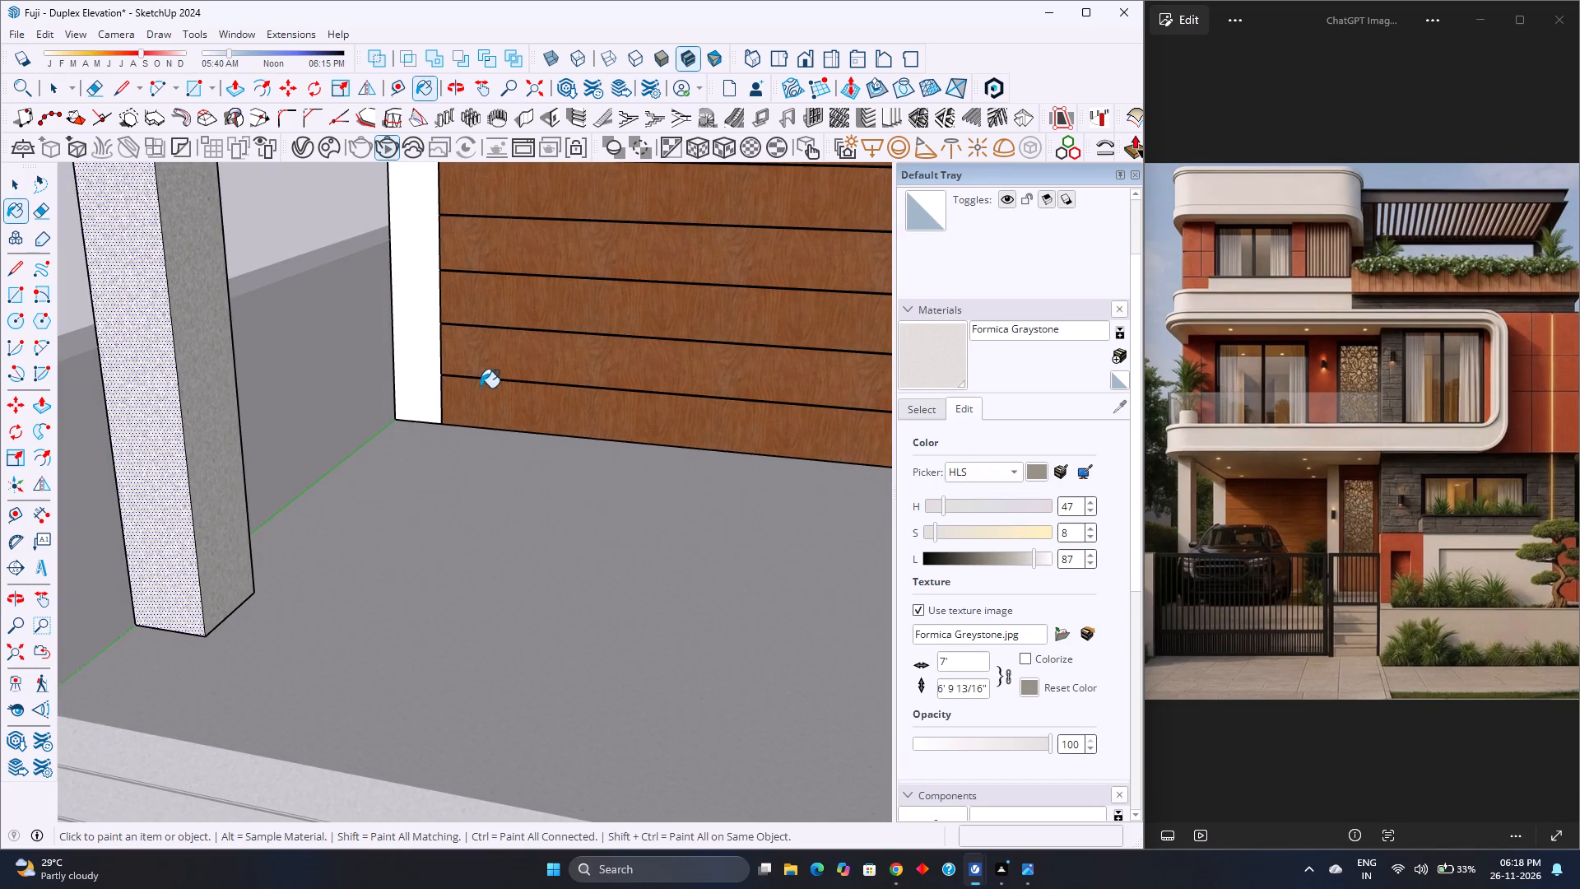
{"action": "left_click", "coordinate": [422, 374]}
{"action": "scroll", "coordinate": [376, 448], "scroll_direction": "down", "scroll_amount": 9}
{"action": "left_click", "coordinate": [582, 416]}
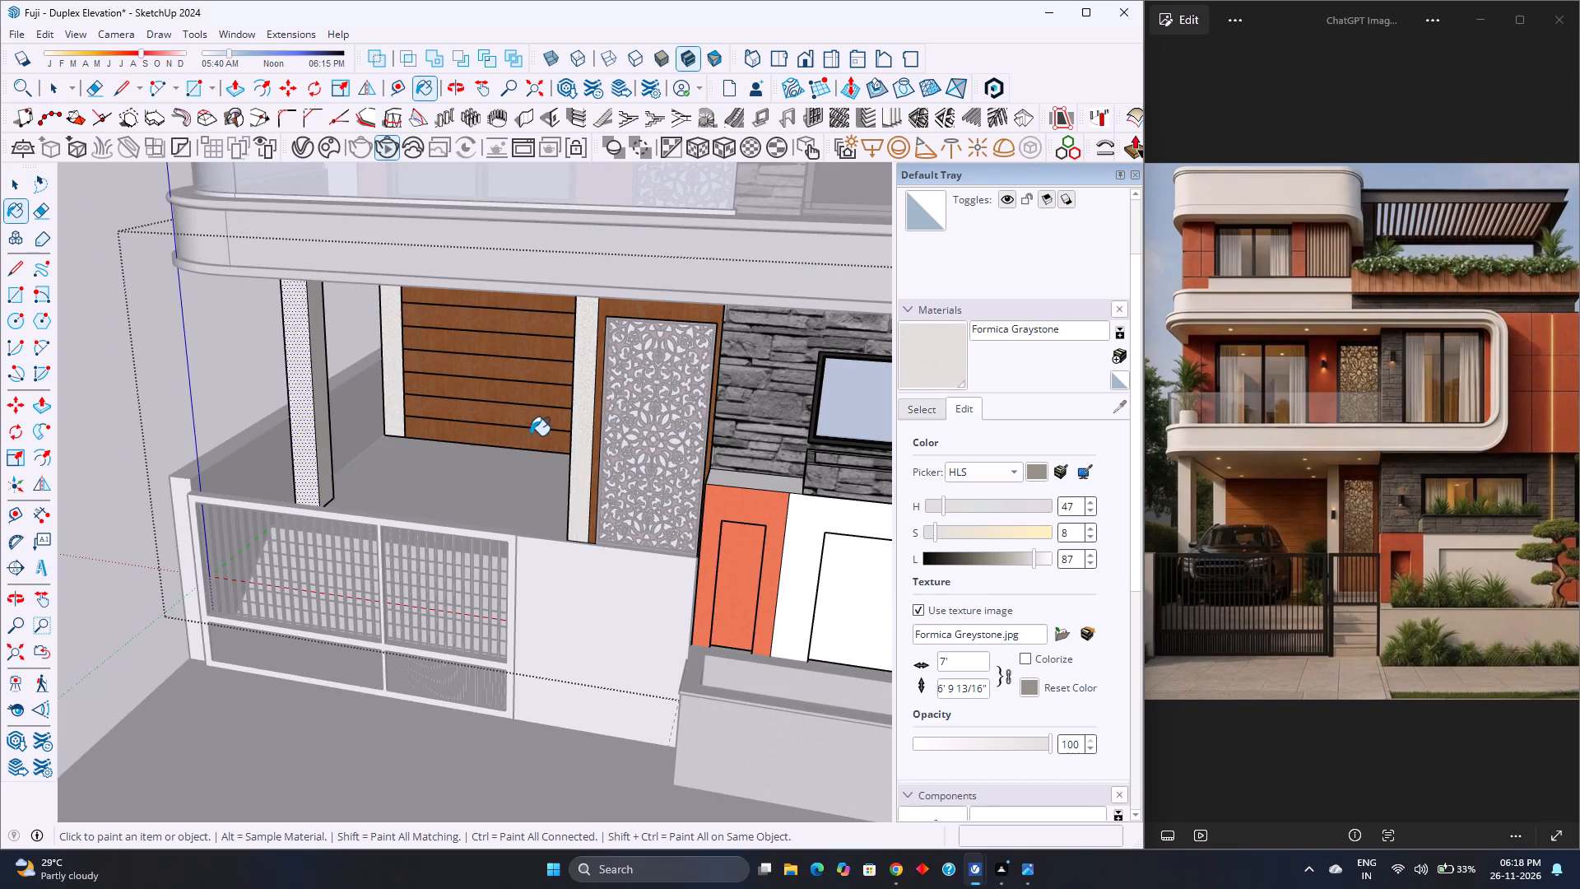
Paint the narrow white strip beside the dark entrance door inside the porch with Formica Graystone.
{"action": "scroll", "coordinate": [525, 439], "scroll_direction": "up", "scroll_amount": 1}
{"action": "middle_click_drag", "start_coordinate": [525, 439], "coordinate": [656, 419]}
{"action": "middle_click", "coordinate": [656, 419]}
{"action": "left_click", "coordinate": [861, 391]}
{"action": "scroll", "coordinate": [754, 398], "scroll_direction": "up", "scroll_amount": 1}
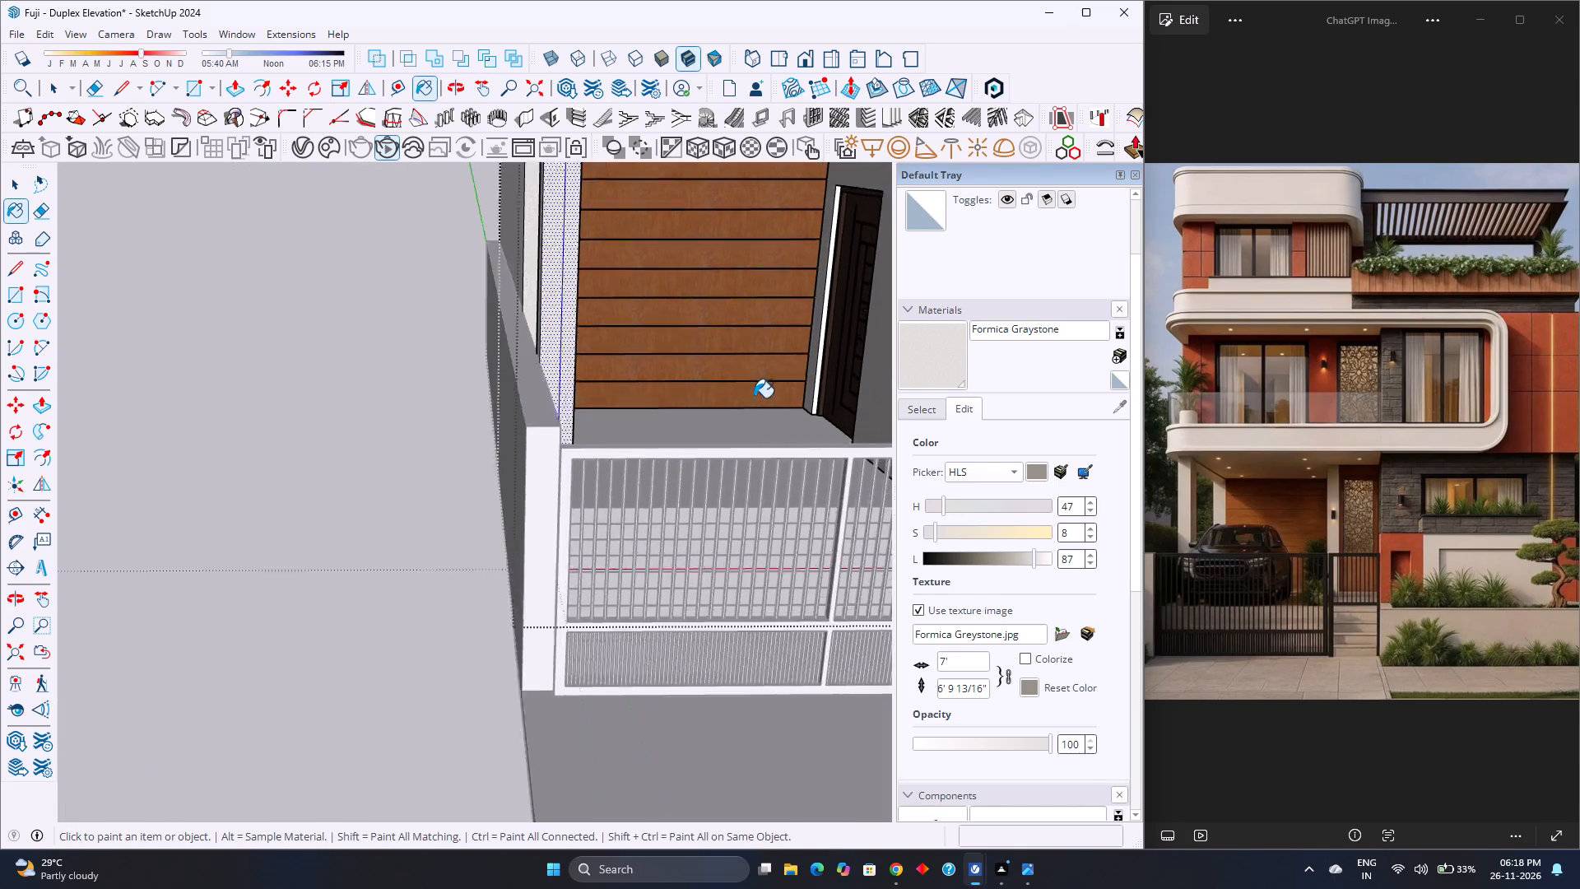
{"action": "scroll", "coordinate": [754, 398], "scroll_direction": "up", "scroll_amount": 4}
{"action": "middle_click_drag", "start_coordinate": [729, 398], "coordinate": [566, 536], "text": "shift"}
{"action": "middle_click", "coordinate": [566, 536], "text": "shift"}
{"action": "scroll", "coordinate": [677, 491], "scroll_direction": "up", "scroll_amount": 3}
{"action": "left_click", "coordinate": [689, 503]}
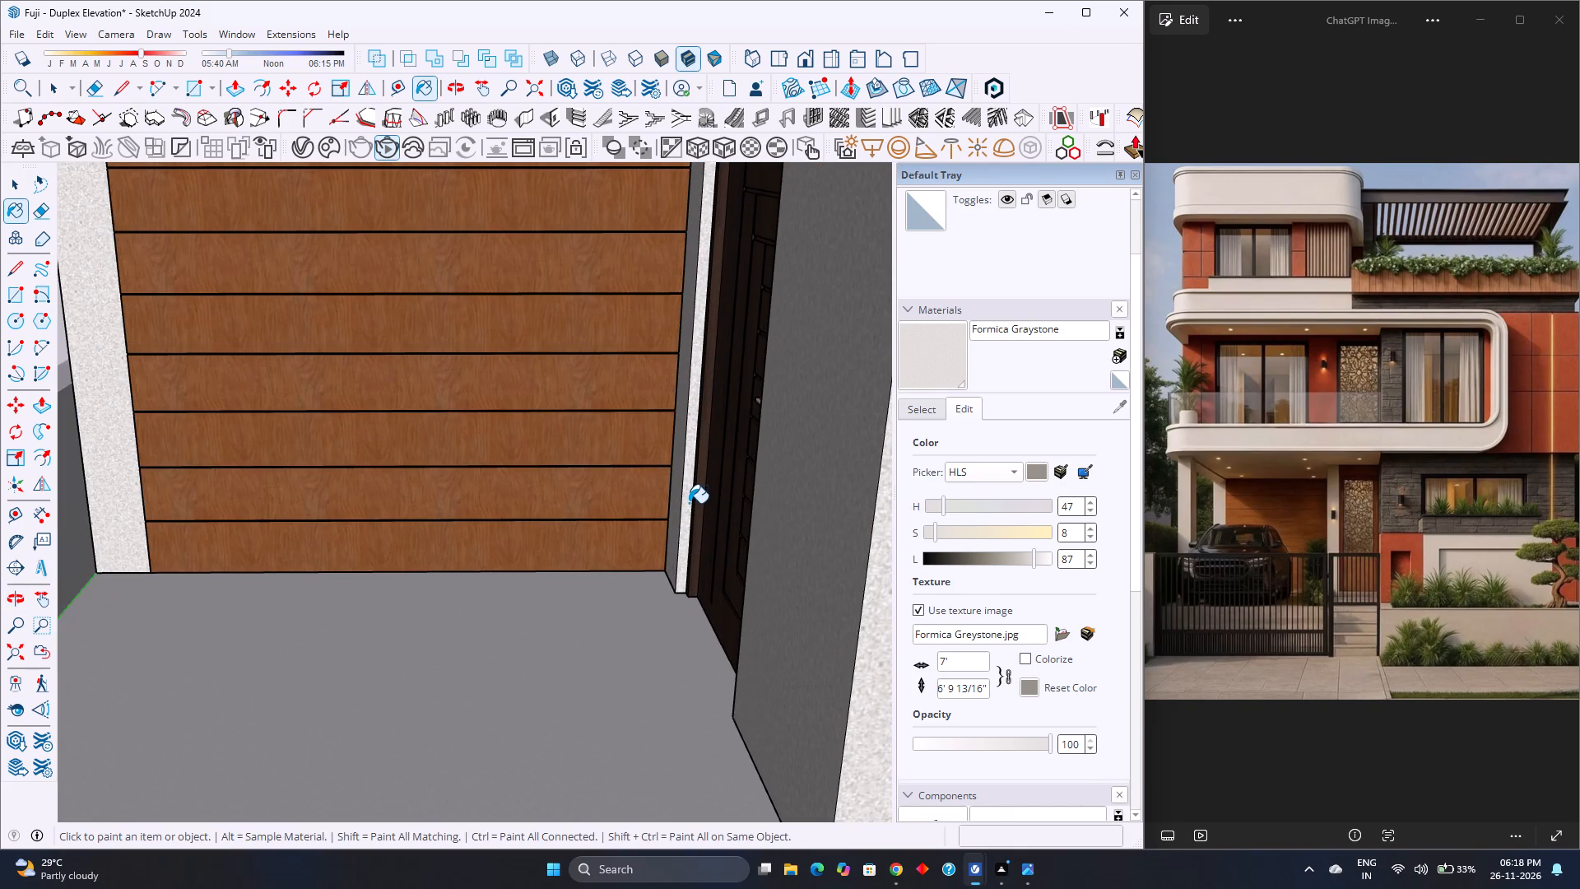
Paint the porch's inner side wall around the dark entrance door with Formica Graystone.
{"action": "scroll", "coordinate": [650, 566], "scroll_direction": "down", "scroll_amount": 4}
{"action": "scroll", "coordinate": [712, 304], "scroll_direction": "up", "scroll_amount": 1}
{"action": "middle_click_drag", "start_coordinate": [712, 304], "coordinate": [772, 164]}
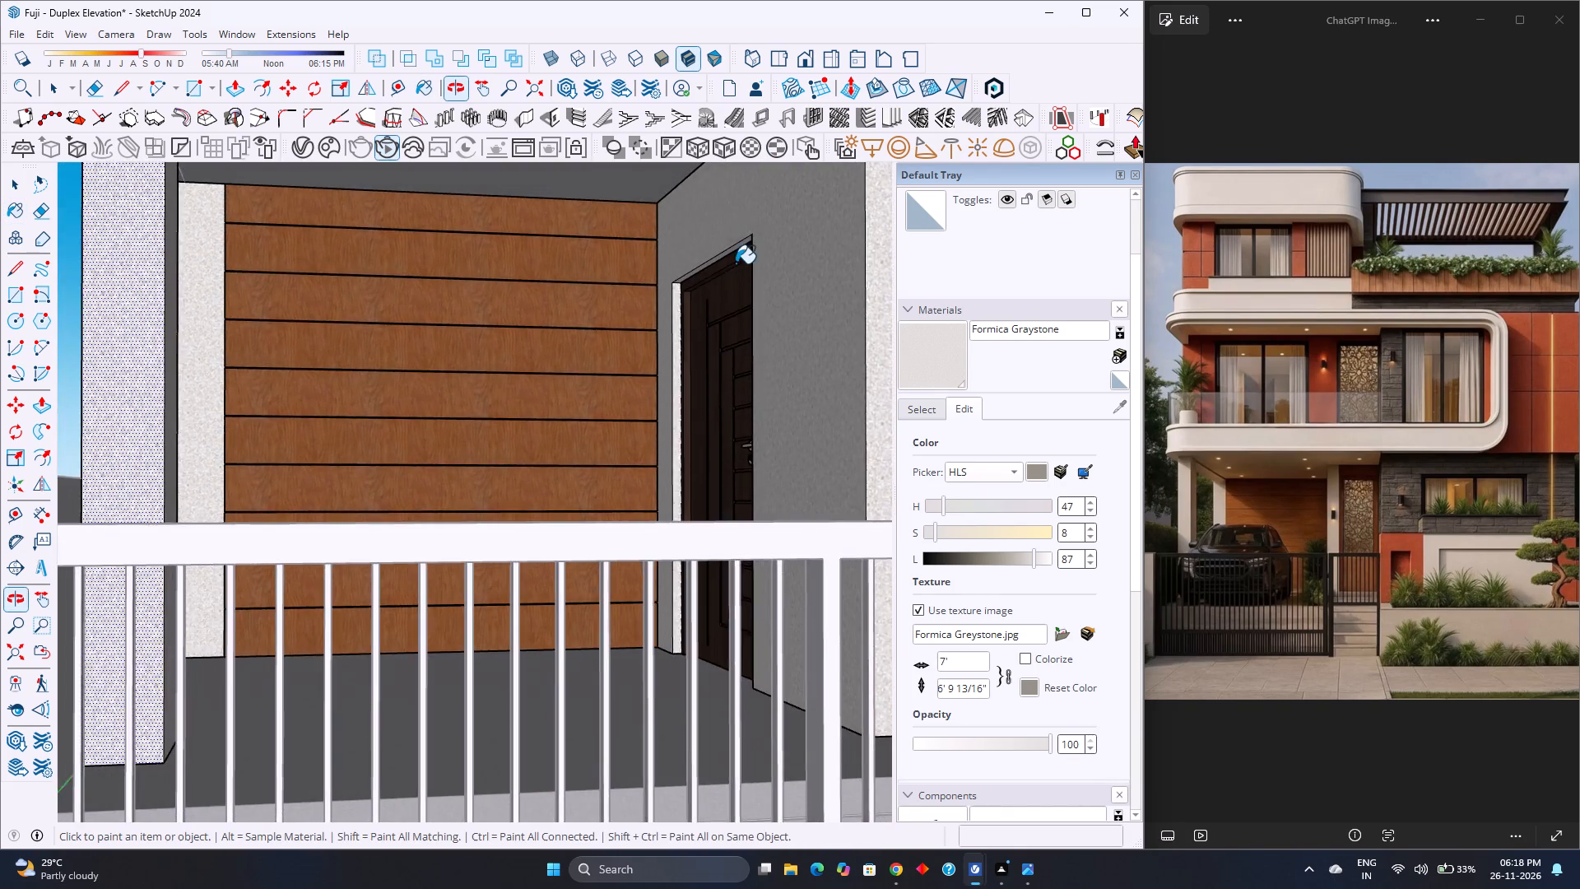
{"action": "scroll", "coordinate": [733, 273], "scroll_direction": "up", "scroll_amount": 8}
{"action": "left_click", "coordinate": [735, 232]}
{"action": "scroll", "coordinate": [670, 314], "scroll_direction": "down", "scroll_amount": 6}
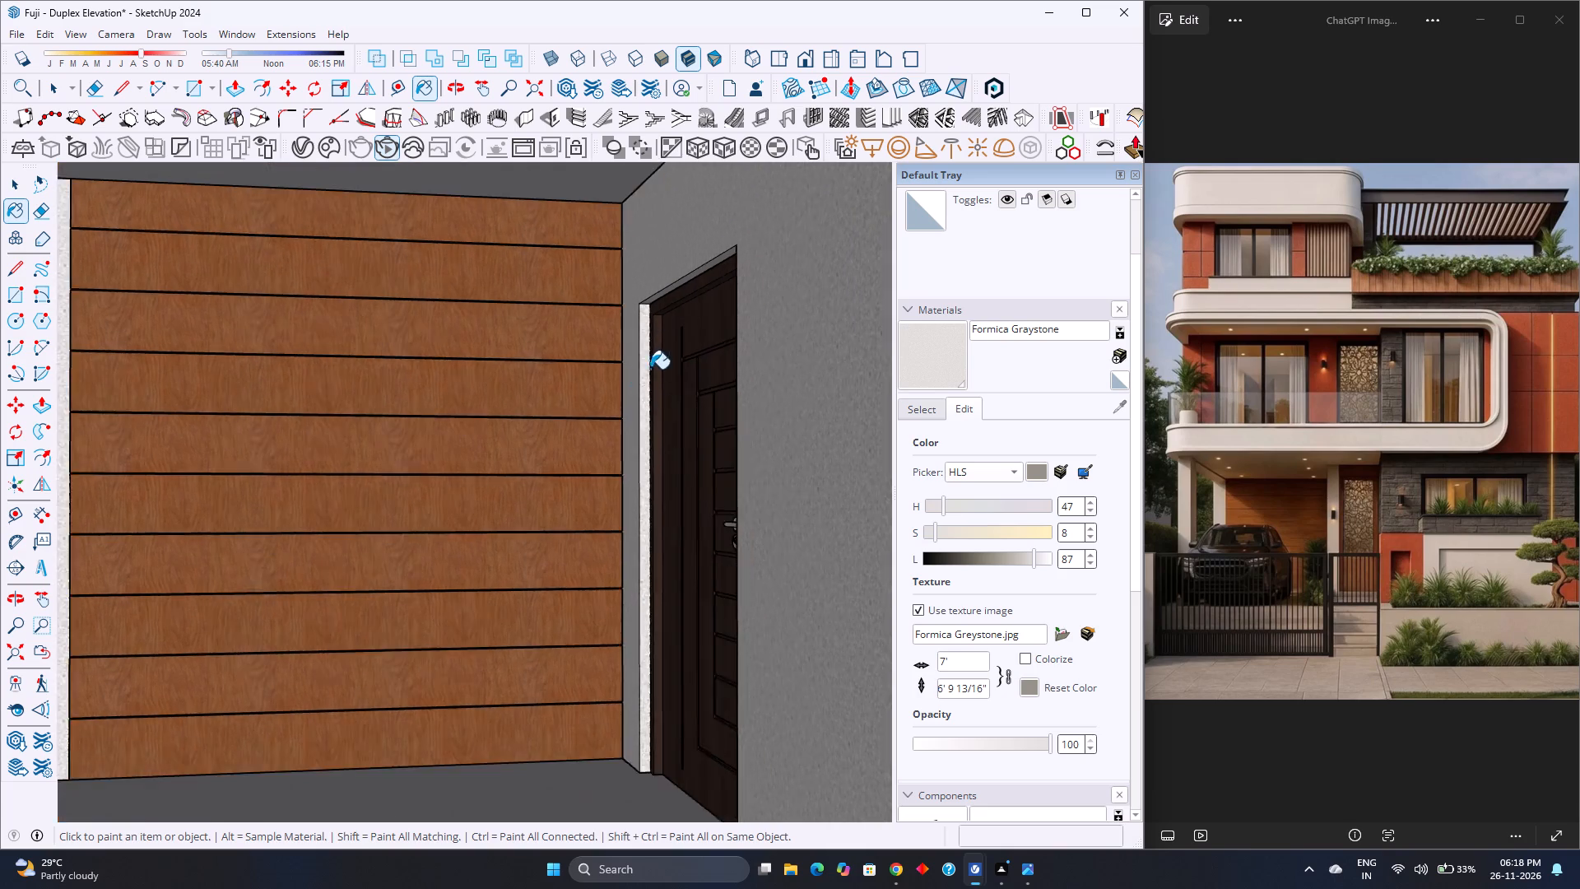
Paint the long ground-floor side wall of the house, behind the boundary wall, with Formica Graystone.
{"action": "scroll", "coordinate": [650, 369], "scroll_direction": "down", "scroll_amount": 5}
{"action": "middle_click_drag", "start_coordinate": [386, 427], "coordinate": [606, 525]}
{"action": "middle_click", "coordinate": [606, 525]}
{"action": "scroll", "coordinate": [602, 515], "scroll_direction": "down", "scroll_amount": 4}
{"action": "left_click", "coordinate": [624, 539]}
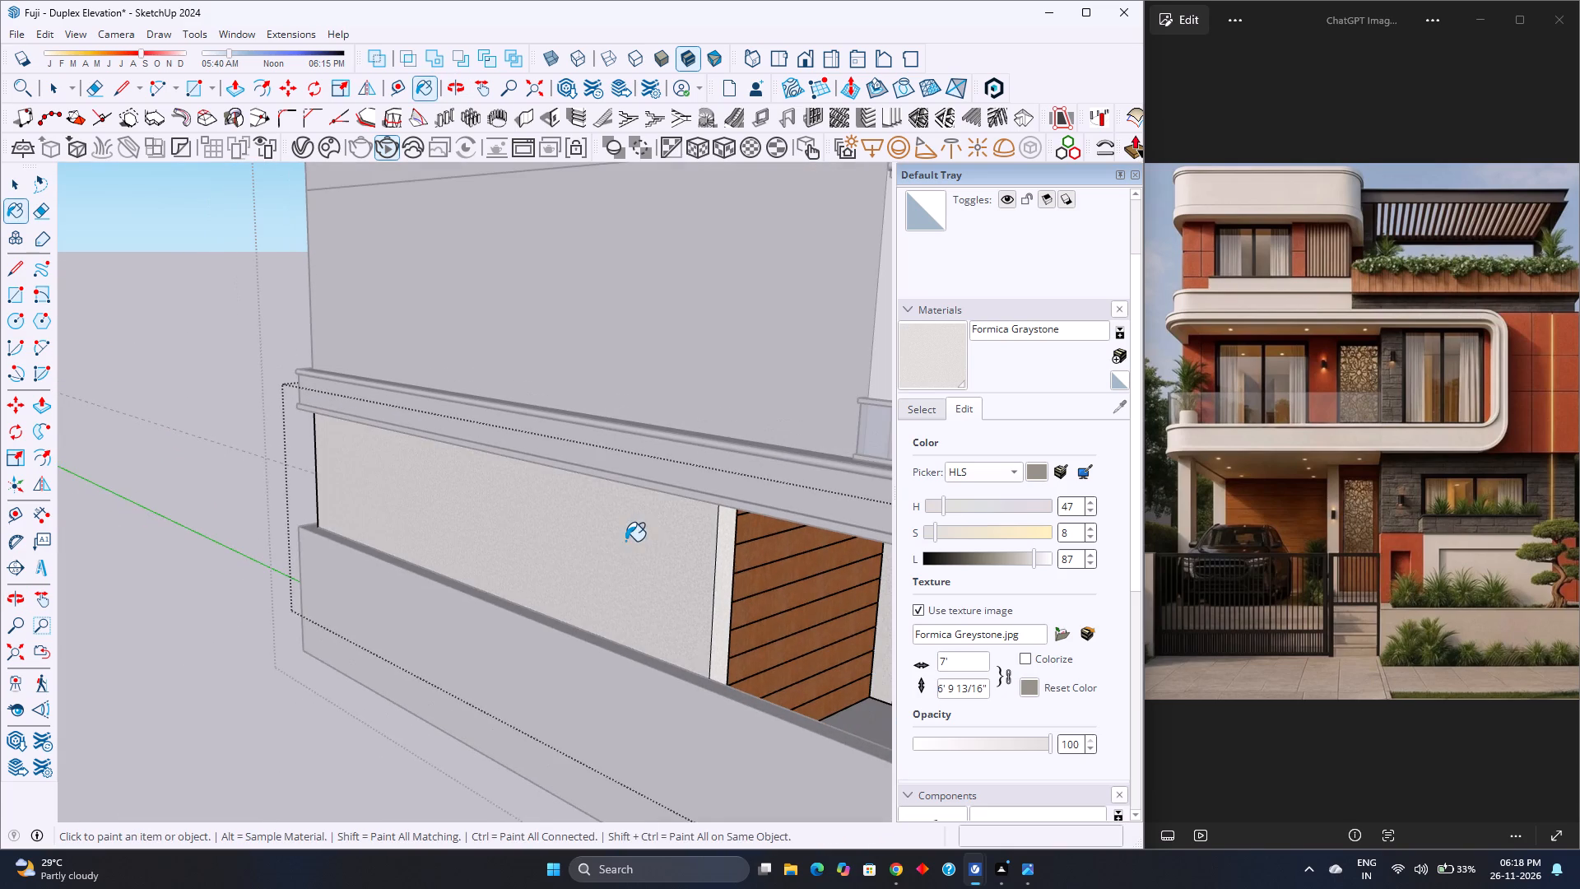
Paint the remaining narrow wall strip beside the wood-panelled porch wall with Formica Graystone and exit the group.
{"action": "middle_click_drag", "start_coordinate": [636, 552], "coordinate": [408, 364], "text": "shift"}
{"action": "left_click", "coordinate": [669, 449]}
{"action": "middle_click_drag", "start_coordinate": [662, 456], "coordinate": [523, 462]}
{"action": "middle_click", "coordinate": [523, 462]}
{"action": "scroll", "coordinate": [513, 459], "scroll_direction": "down", "scroll_amount": 2}
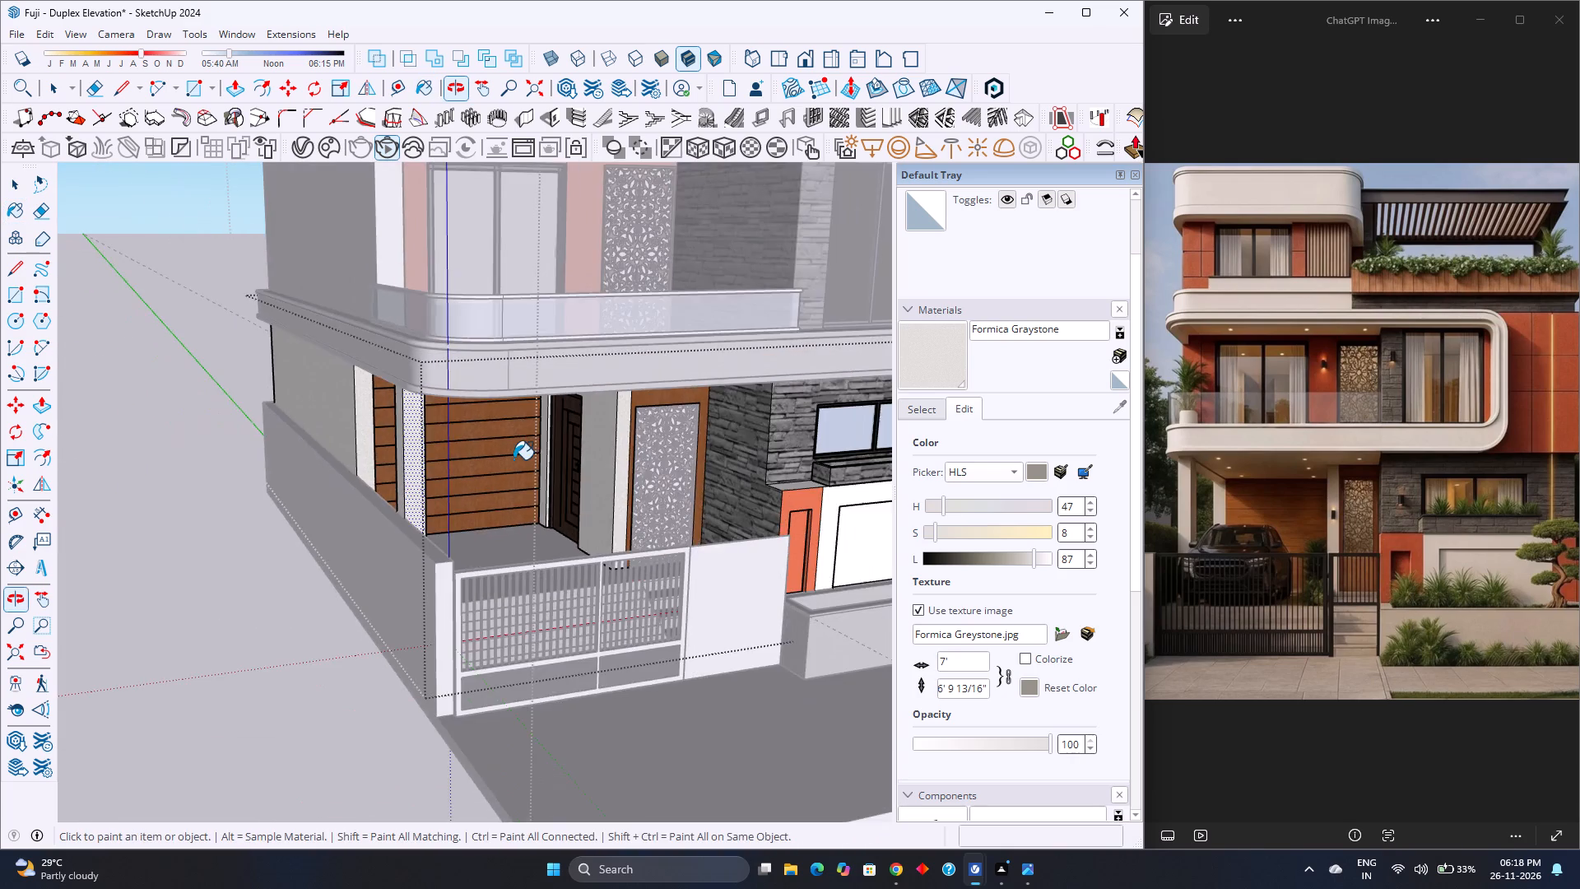
{"action": "scroll", "coordinate": [513, 459], "scroll_direction": "down", "scroll_amount": 5}
{"action": "middle_click_drag", "start_coordinate": [579, 439], "coordinate": [437, 499]}
{"action": "middle_click", "coordinate": [437, 499]}
{"action": "scroll", "coordinate": [439, 492], "scroll_direction": "down", "scroll_amount": 4}
{"action": "key", "text": "space"}
{"action": "left_click", "coordinate": [746, 393]}
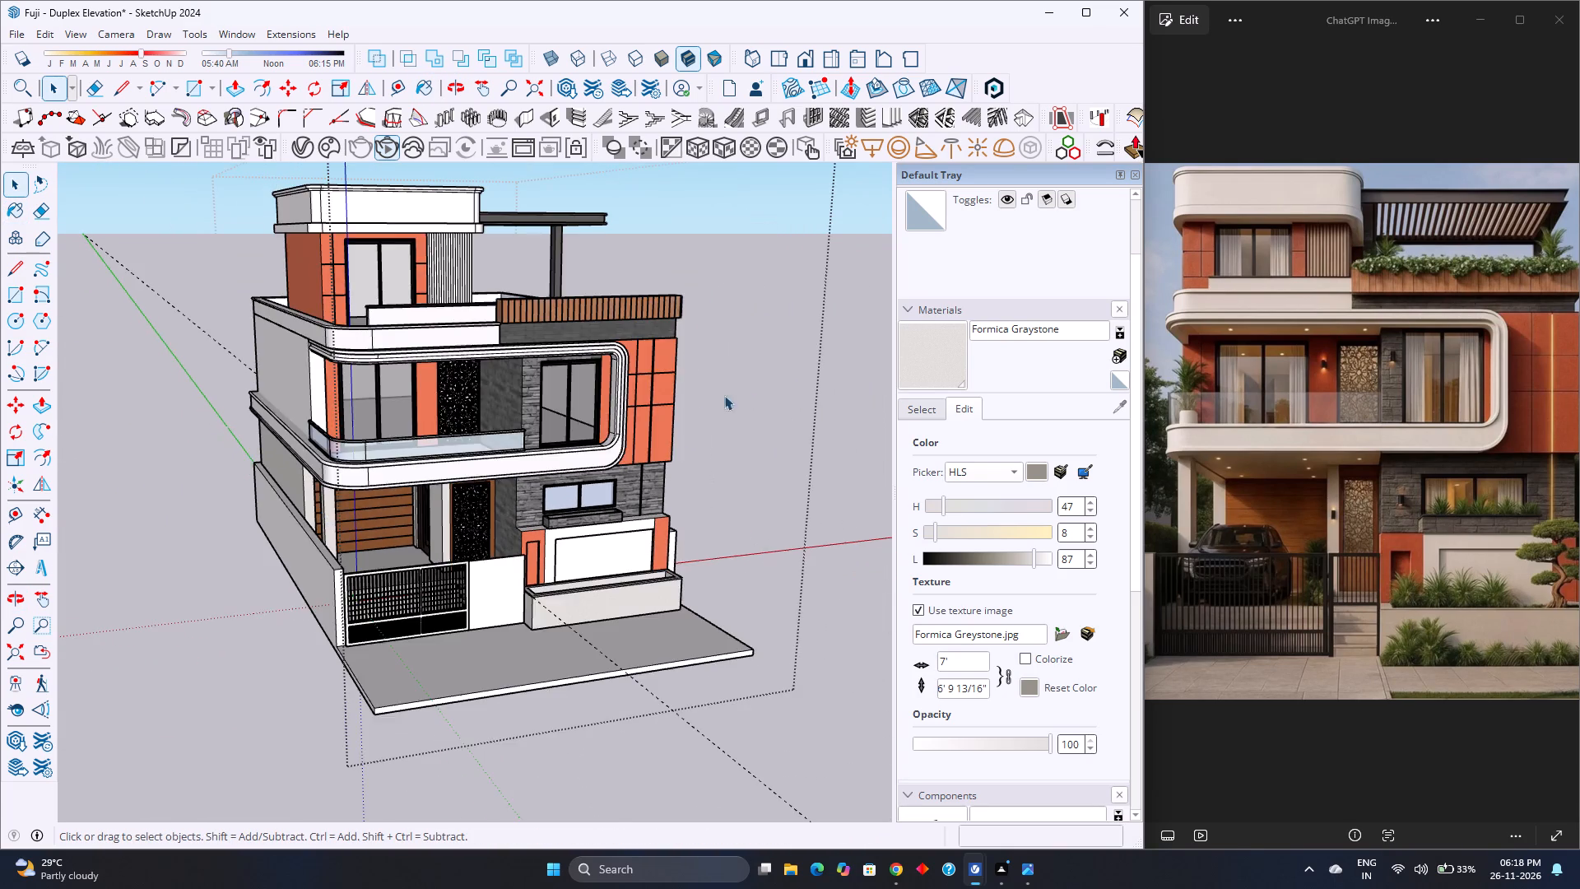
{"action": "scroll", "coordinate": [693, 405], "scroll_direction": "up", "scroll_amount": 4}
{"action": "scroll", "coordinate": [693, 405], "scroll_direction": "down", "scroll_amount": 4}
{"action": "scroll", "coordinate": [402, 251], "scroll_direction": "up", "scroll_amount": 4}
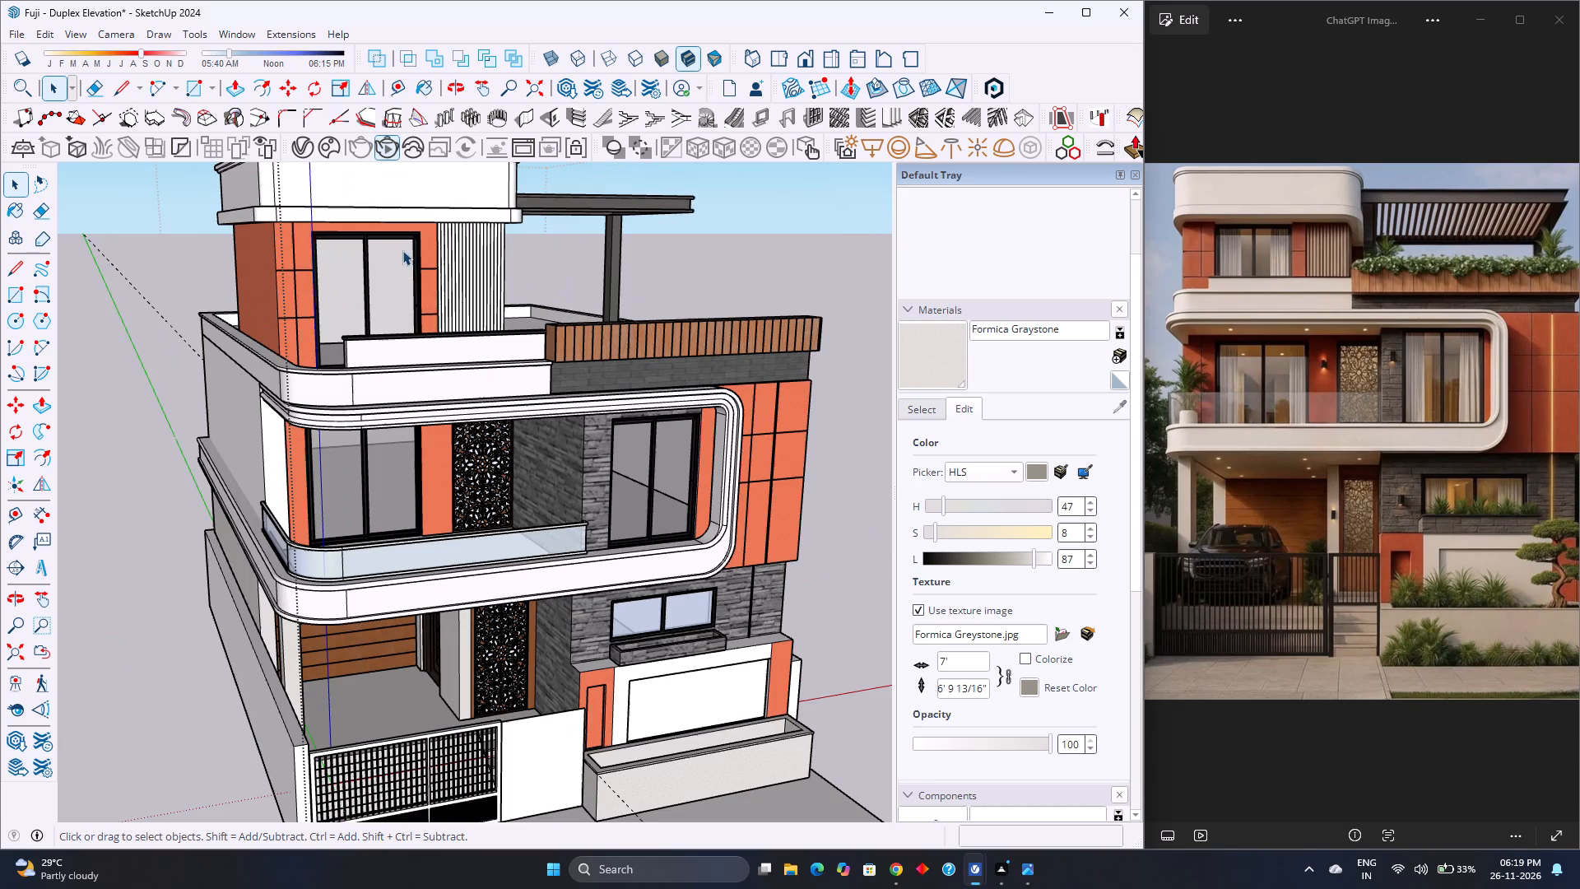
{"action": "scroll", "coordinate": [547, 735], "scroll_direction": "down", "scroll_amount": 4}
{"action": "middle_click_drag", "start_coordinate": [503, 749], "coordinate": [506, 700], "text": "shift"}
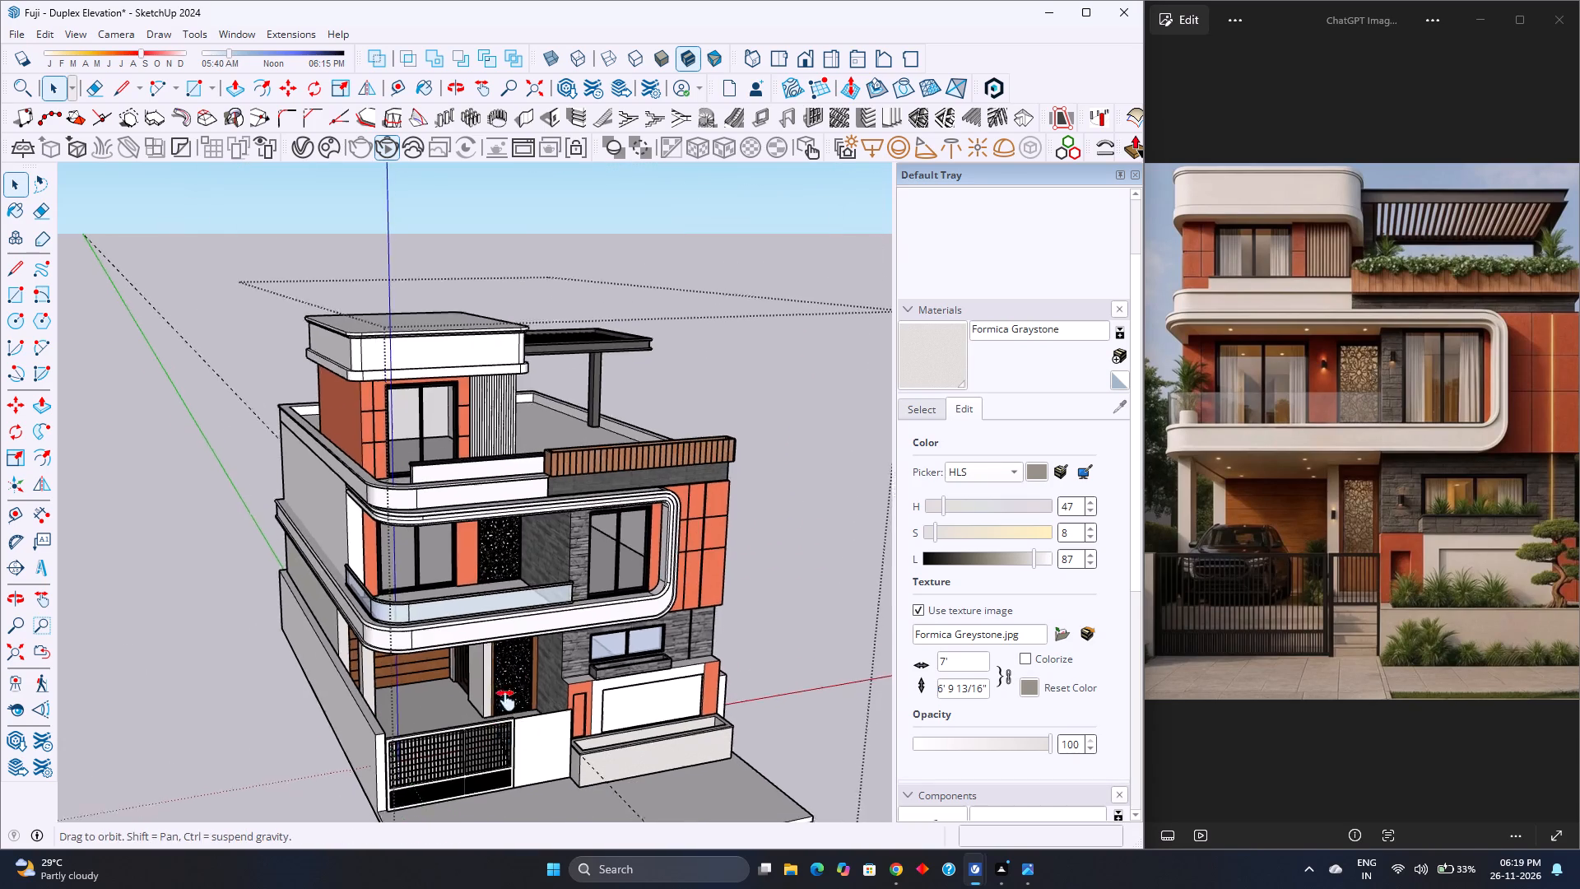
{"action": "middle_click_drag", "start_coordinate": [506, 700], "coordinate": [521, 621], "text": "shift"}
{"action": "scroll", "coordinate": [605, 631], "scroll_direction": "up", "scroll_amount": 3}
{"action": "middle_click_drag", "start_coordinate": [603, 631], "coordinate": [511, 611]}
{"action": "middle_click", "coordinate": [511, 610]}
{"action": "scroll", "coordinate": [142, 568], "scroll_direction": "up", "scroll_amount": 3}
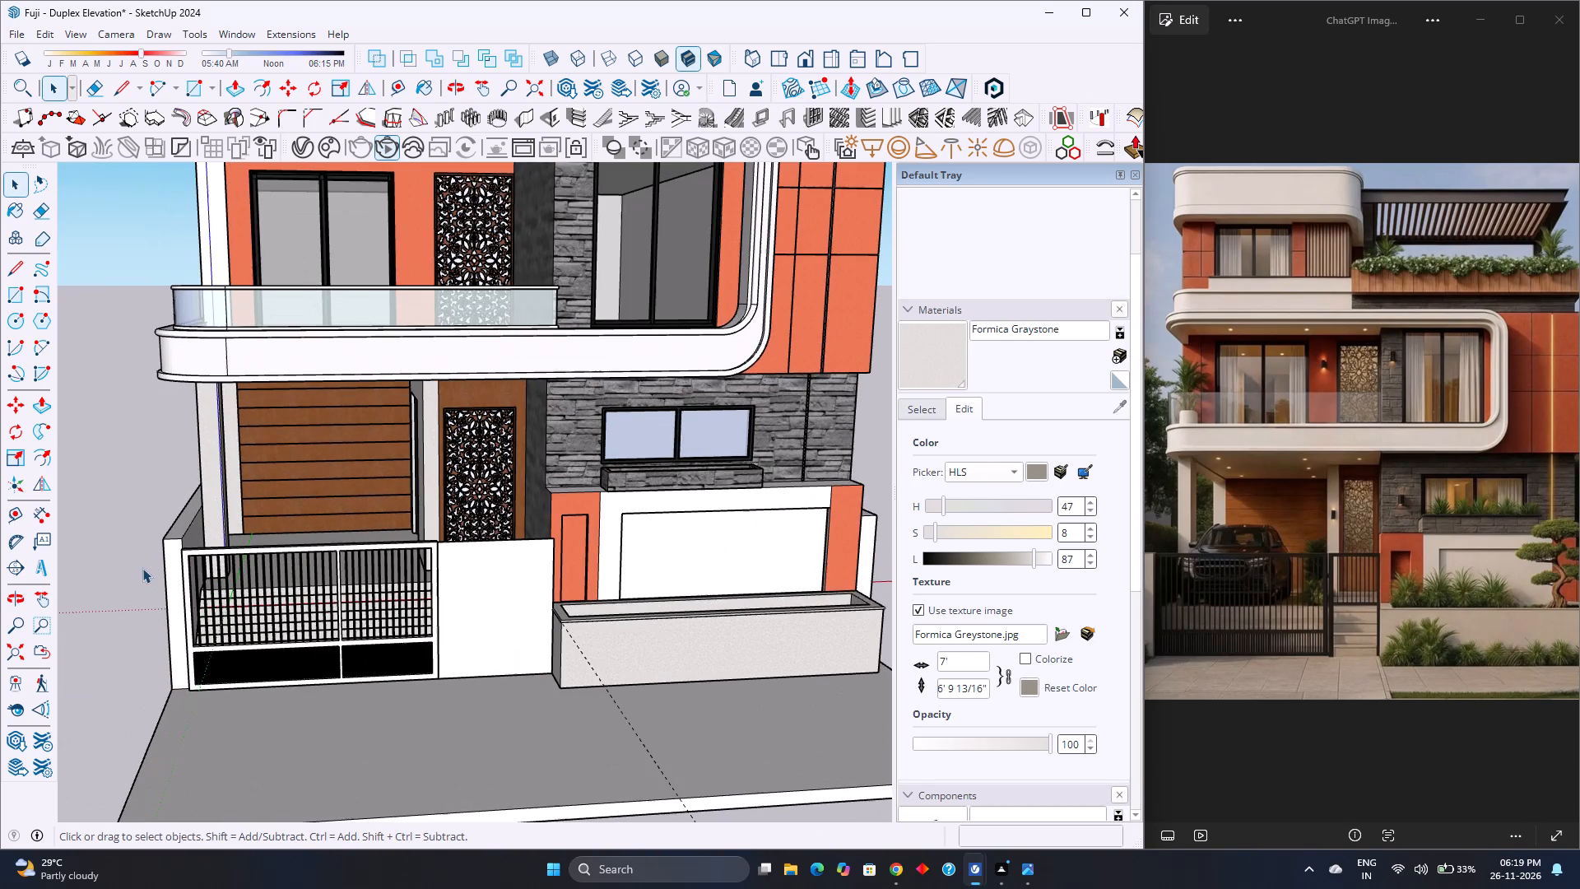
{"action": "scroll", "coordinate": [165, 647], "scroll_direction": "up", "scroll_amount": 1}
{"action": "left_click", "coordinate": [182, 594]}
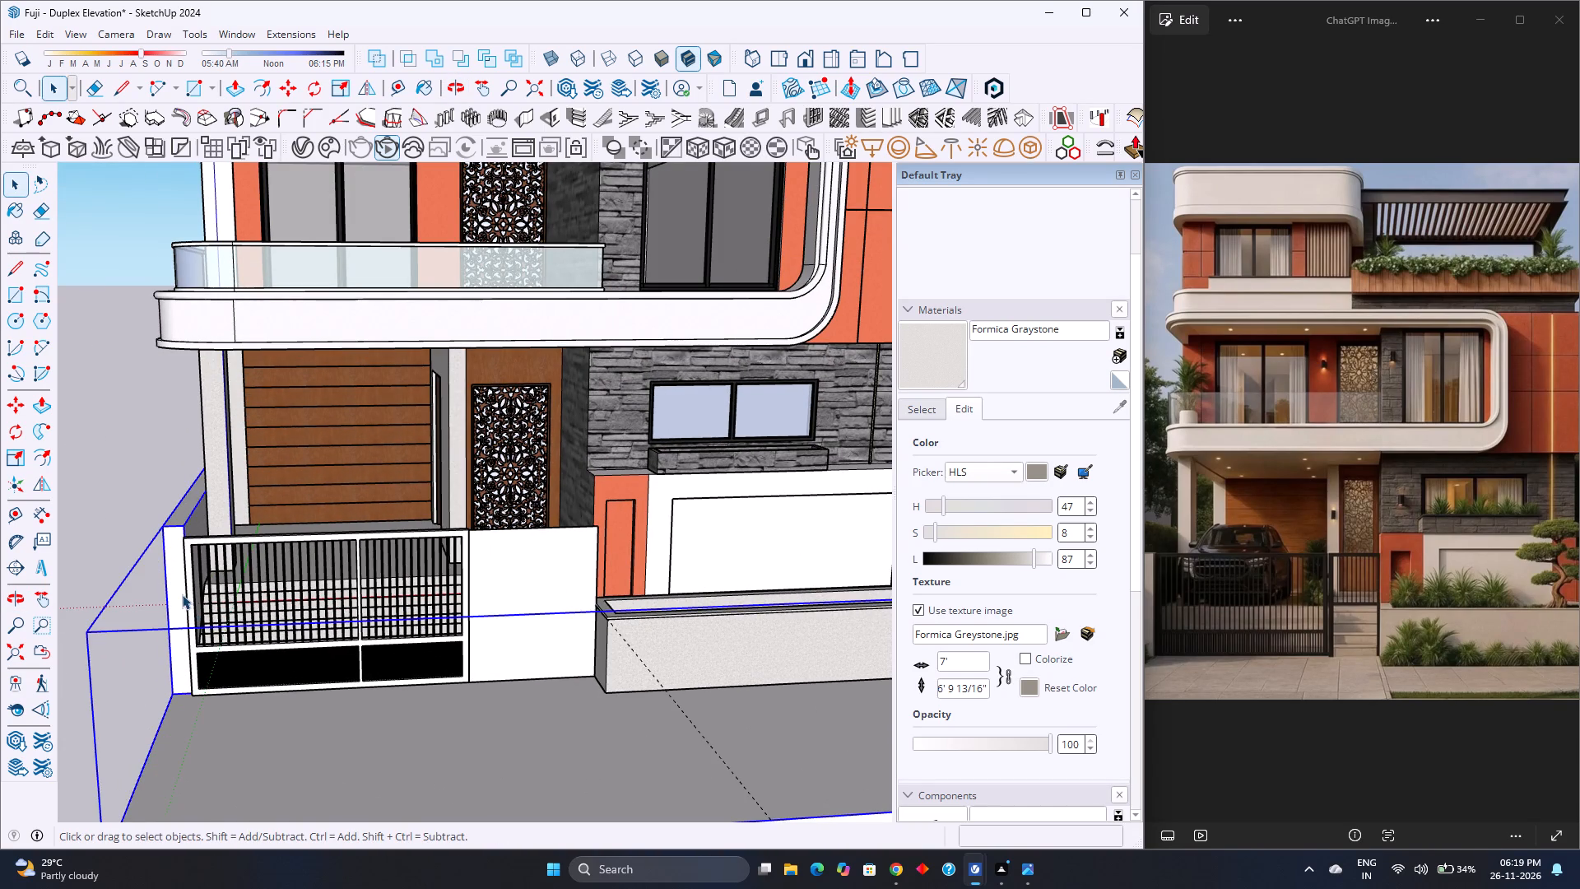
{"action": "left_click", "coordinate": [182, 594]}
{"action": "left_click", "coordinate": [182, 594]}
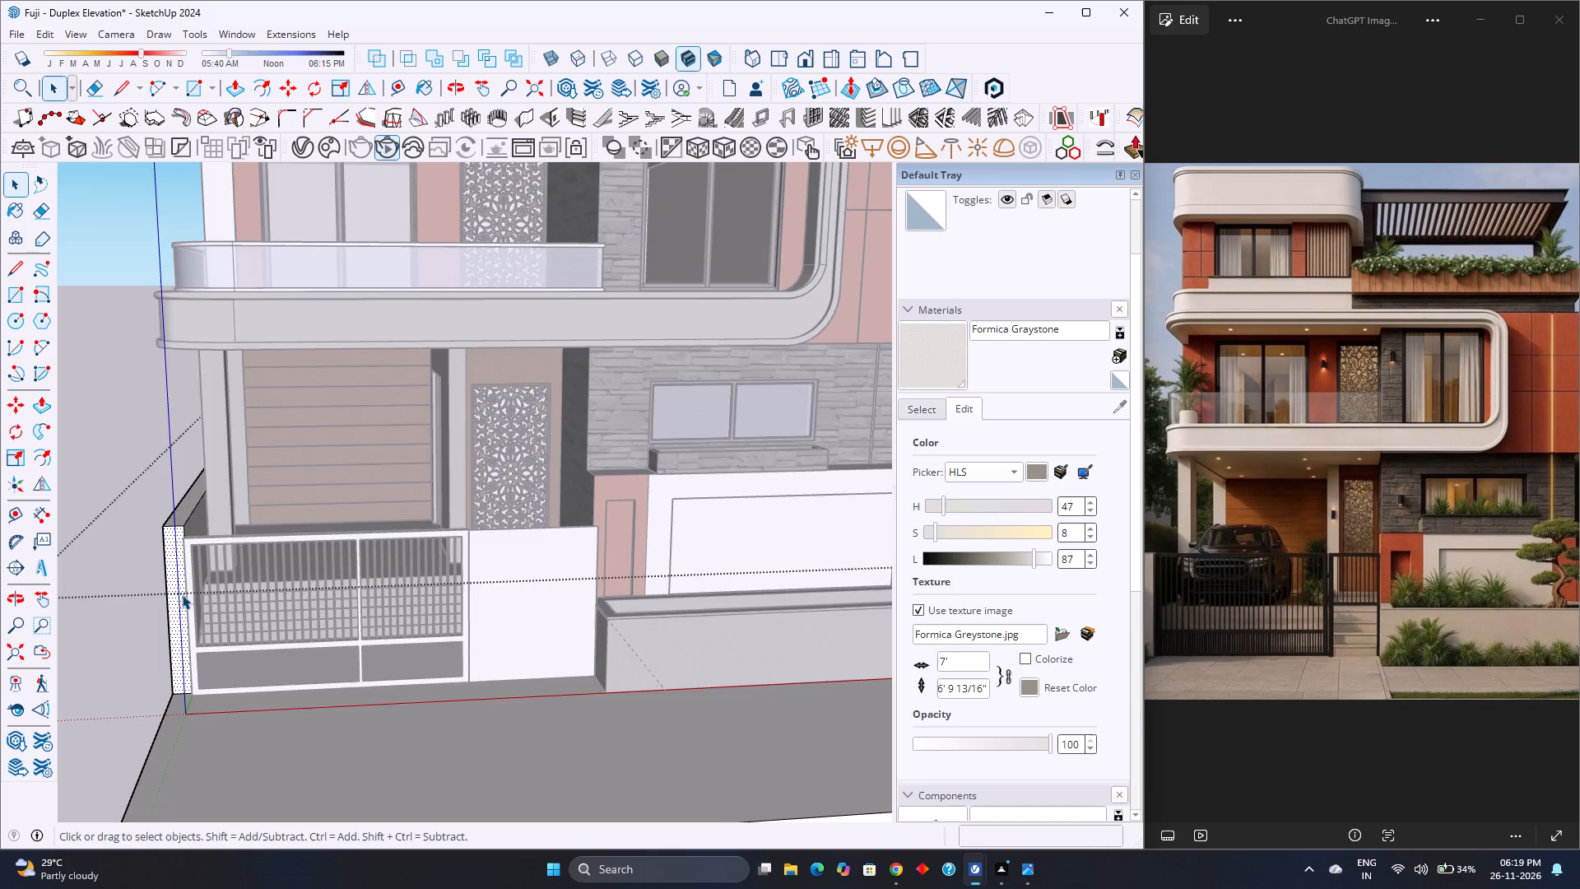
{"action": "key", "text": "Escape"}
Paint the front end of the boundary wall beside the gate, along with its adjoining top and side faces, with Formica Graystone.
{"action": "left_click", "coordinate": [182, 594]}
{"action": "scroll", "coordinate": [182, 594], "scroll_direction": "down", "scroll_amount": 4}
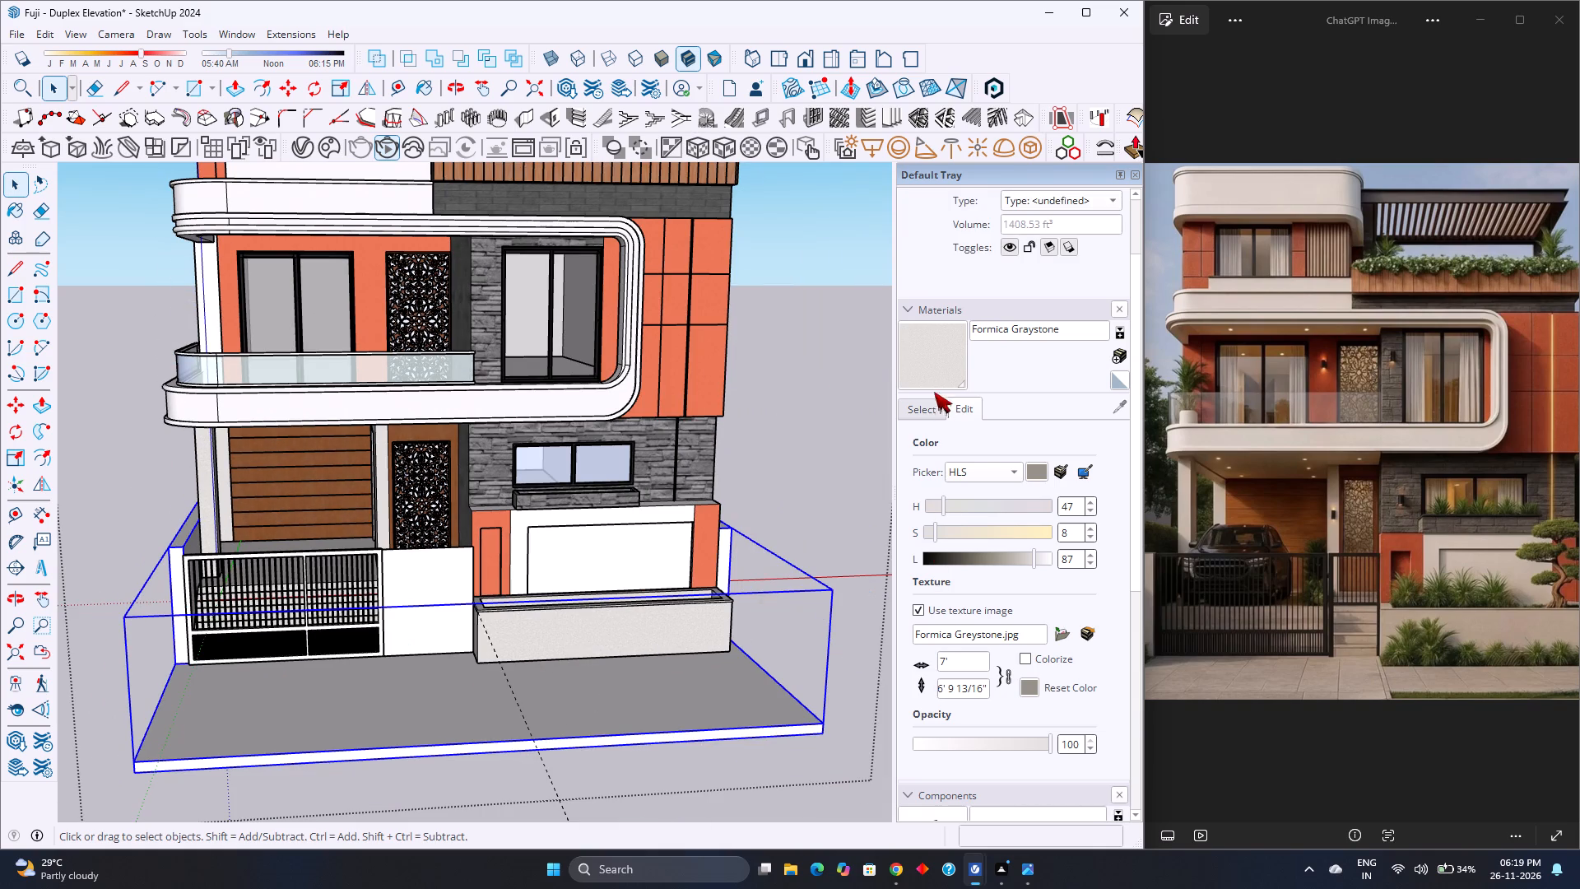
{"action": "double_click", "coordinate": [180, 578]}
{"action": "scroll", "coordinate": [180, 578], "scroll_direction": "up", "scroll_amount": 4}
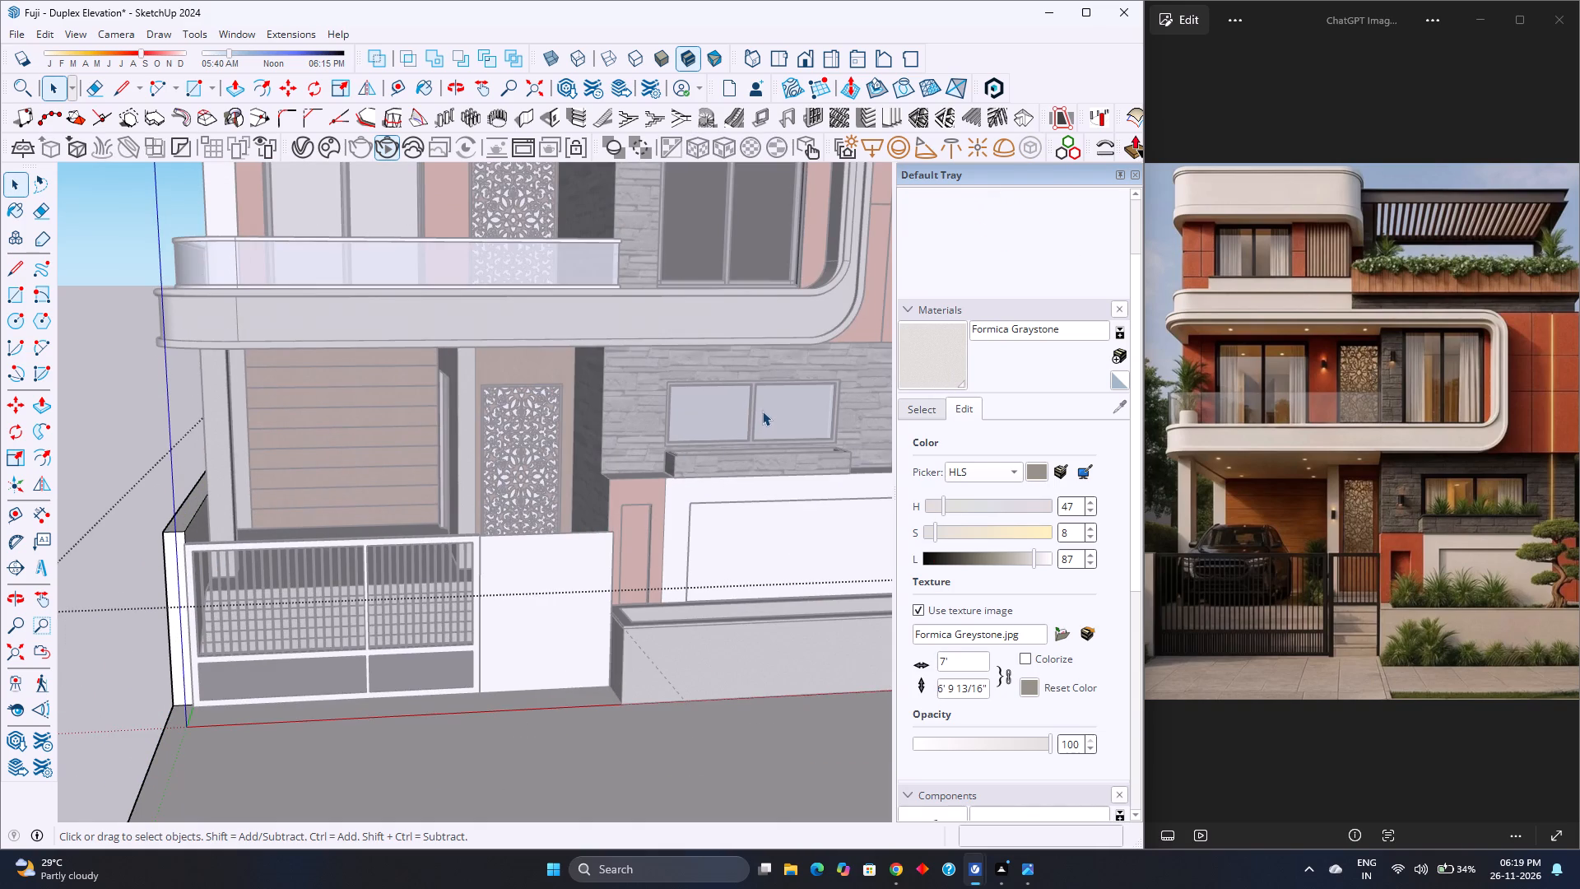
{"action": "left_click", "coordinate": [907, 360]}
{"action": "left_click", "coordinate": [178, 555]}
{"action": "scroll", "coordinate": [192, 539], "scroll_direction": "up", "scroll_amount": 2}
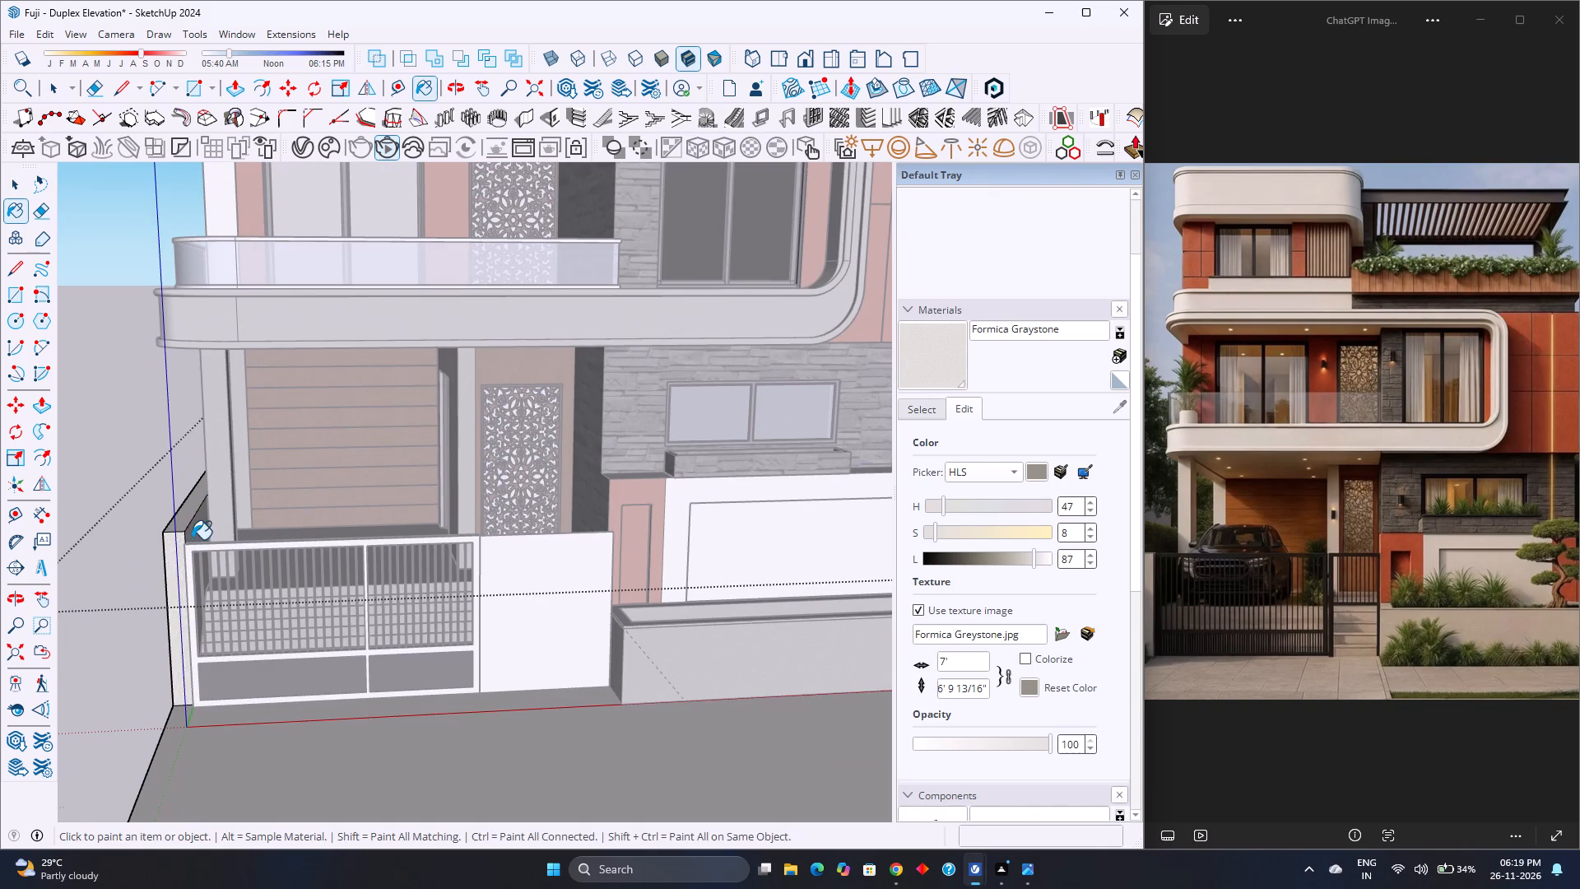
{"action": "scroll", "coordinate": [192, 539], "scroll_direction": "up", "scroll_amount": 2}
{"action": "left_click", "coordinate": [206, 529]}
{"action": "left_click", "coordinate": [190, 502]}
Paint the front end, top and outer side of the boundary wall beyond the planter with Formica Graystone and exit the group.
{"action": "scroll", "coordinate": [105, 579], "scroll_direction": "down", "scroll_amount": 13}
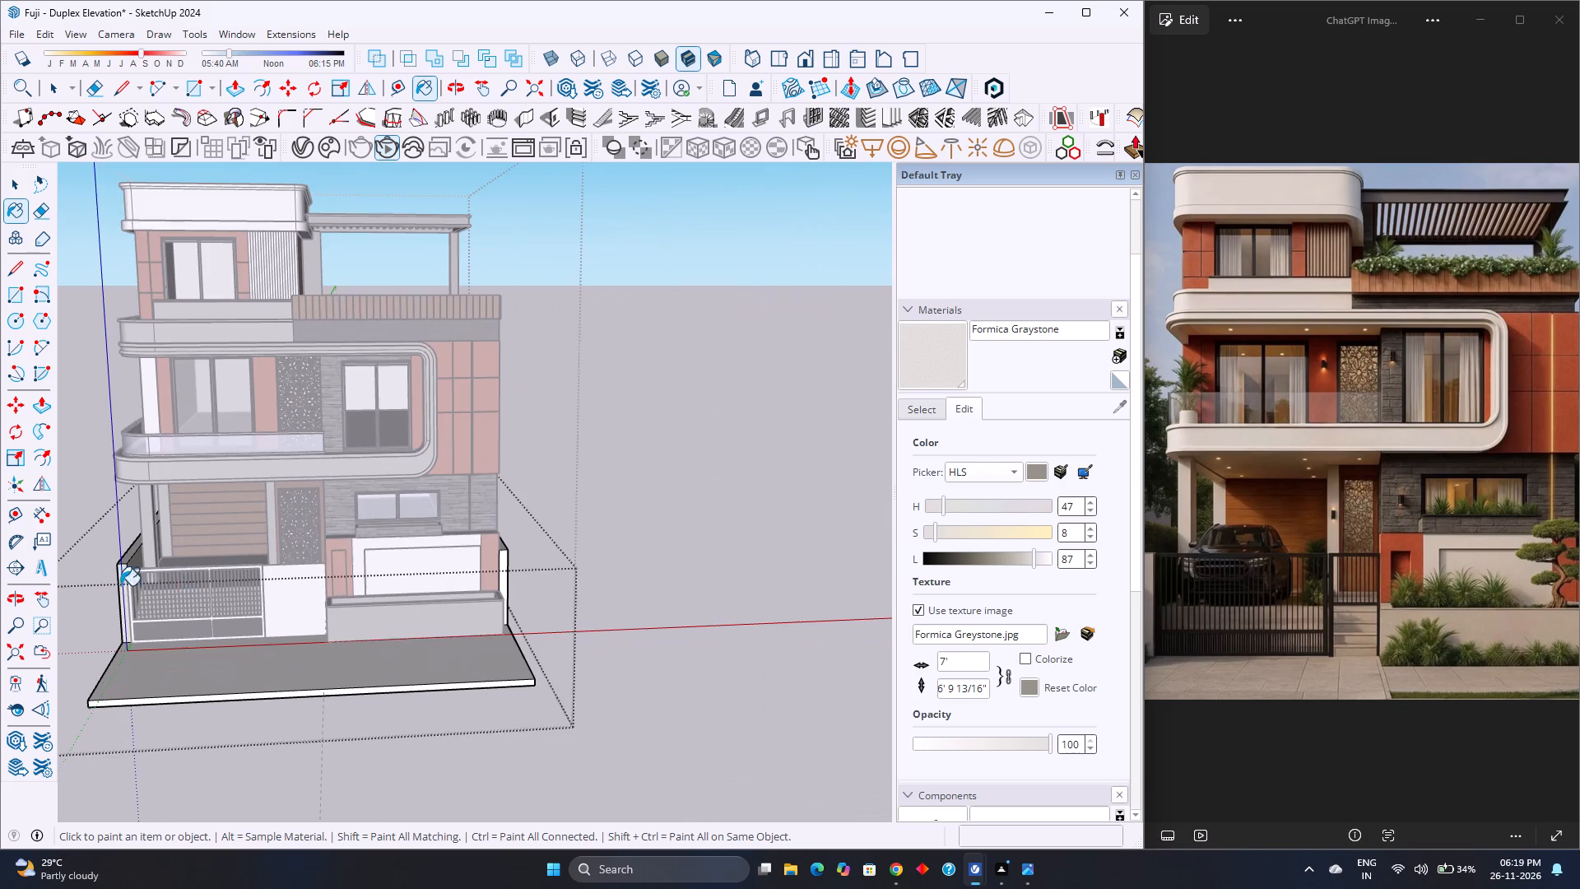
{"action": "scroll", "coordinate": [483, 584], "scroll_direction": "up", "scroll_amount": 12}
{"action": "left_click", "coordinate": [513, 551]}
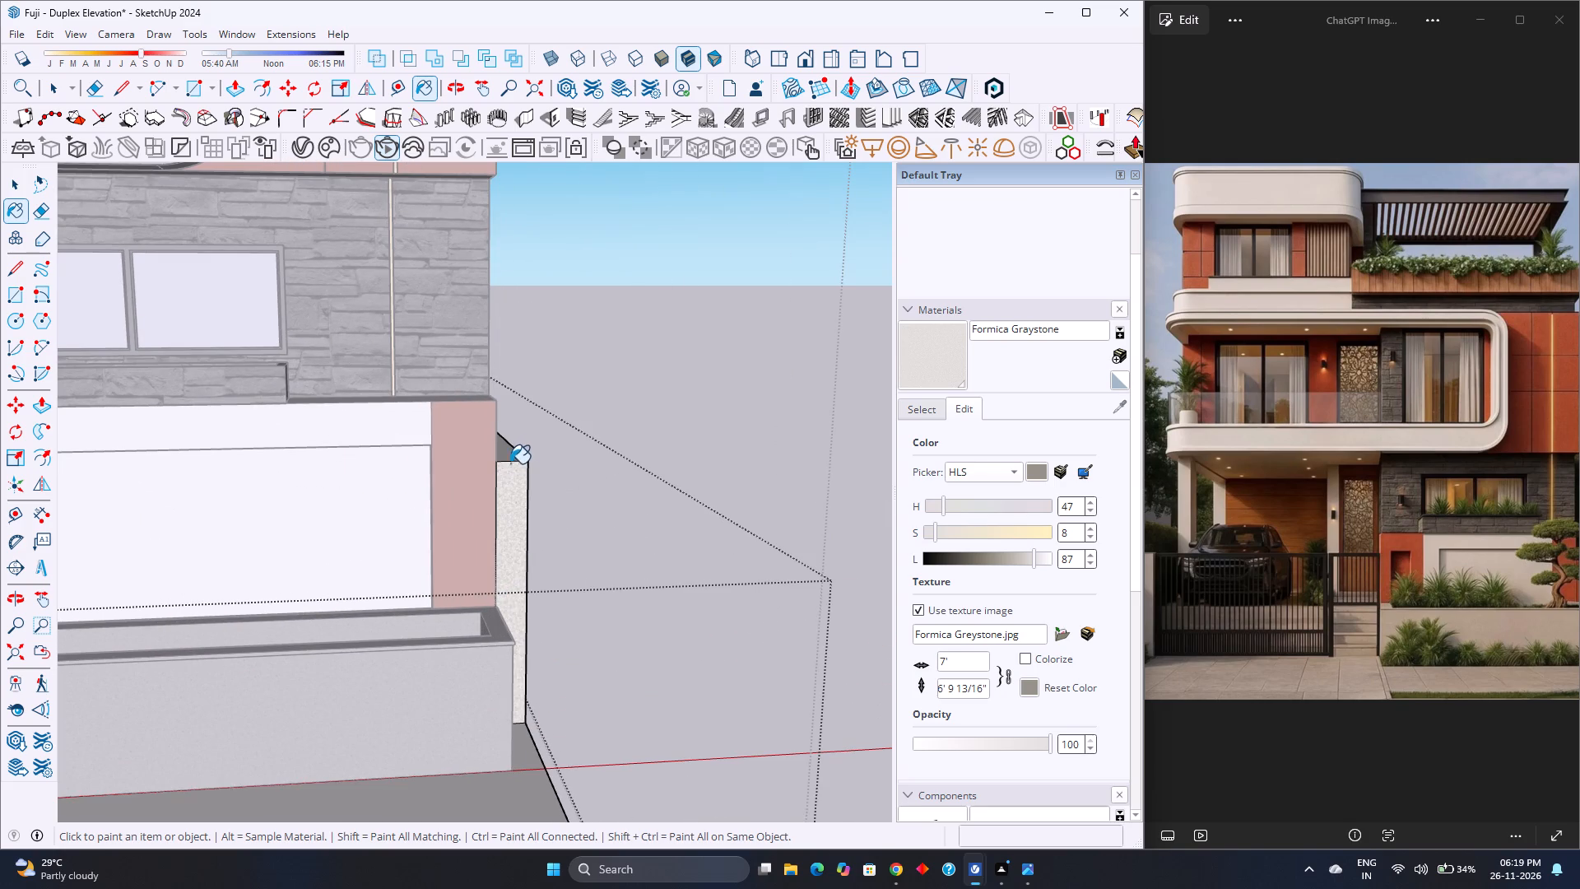
{"action": "left_click", "coordinate": [513, 458]}
{"action": "middle_click_drag", "start_coordinate": [520, 500], "coordinate": [185, 551]}
{"action": "middle_click", "coordinate": [184, 551]}
{"action": "left_click", "coordinate": [607, 573]}
{"action": "scroll", "coordinate": [478, 598], "scroll_direction": "down", "scroll_amount": 4}
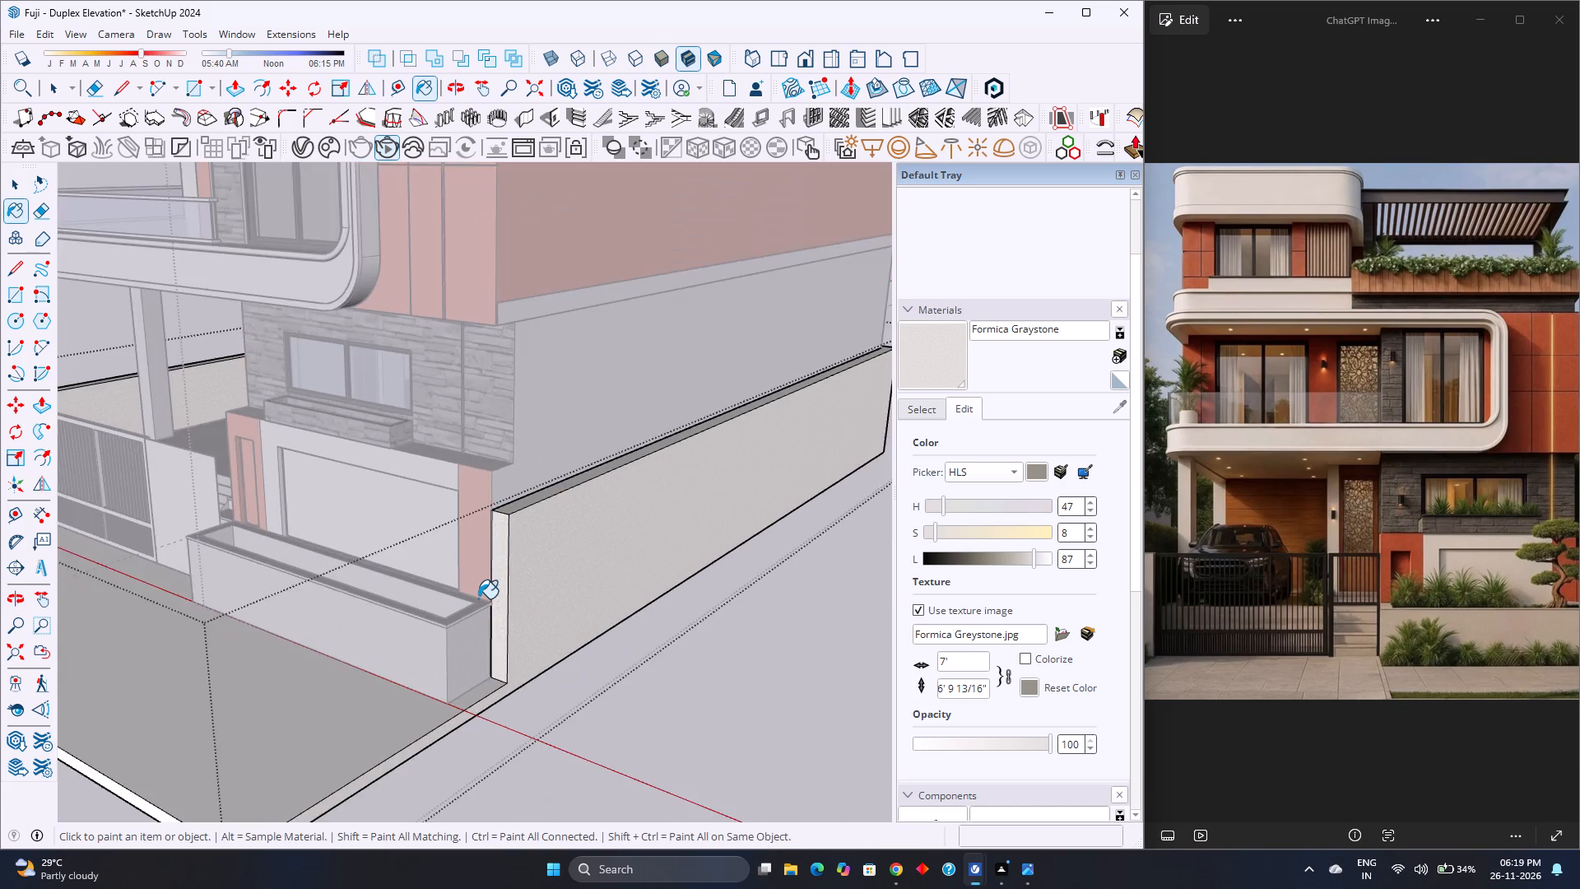
{"action": "scroll", "coordinate": [478, 598], "scroll_direction": "down", "scroll_amount": 4}
{"action": "scroll", "coordinate": [451, 686], "scroll_direction": "up", "scroll_amount": 3}
{"action": "middle_click_drag", "start_coordinate": [451, 686], "coordinate": [700, 695]}
{"action": "middle_click", "coordinate": [700, 695]}
{"action": "scroll", "coordinate": [709, 694], "scroll_direction": "down", "scroll_amount": 5}
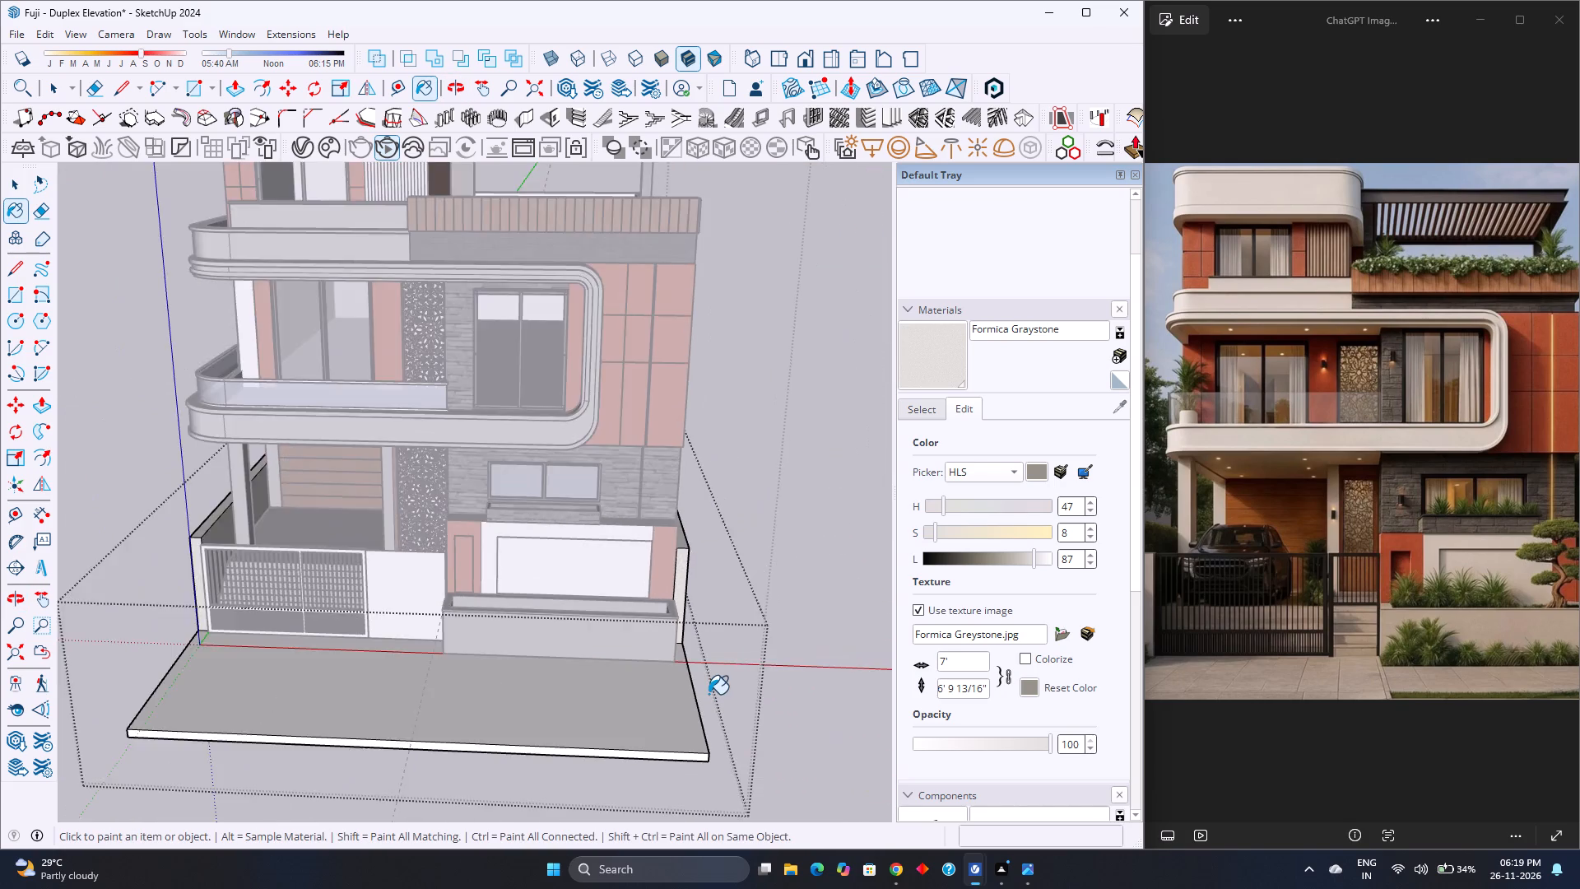
{"action": "scroll", "coordinate": [709, 694], "scroll_direction": "down", "scroll_amount": 8}
{"action": "scroll", "coordinate": [653, 625], "scroll_direction": "up", "scroll_amount": 10}
{"action": "key", "text": "space"}
{"action": "scroll", "coordinate": [654, 623], "scroll_direction": "down", "scroll_amount": 4}
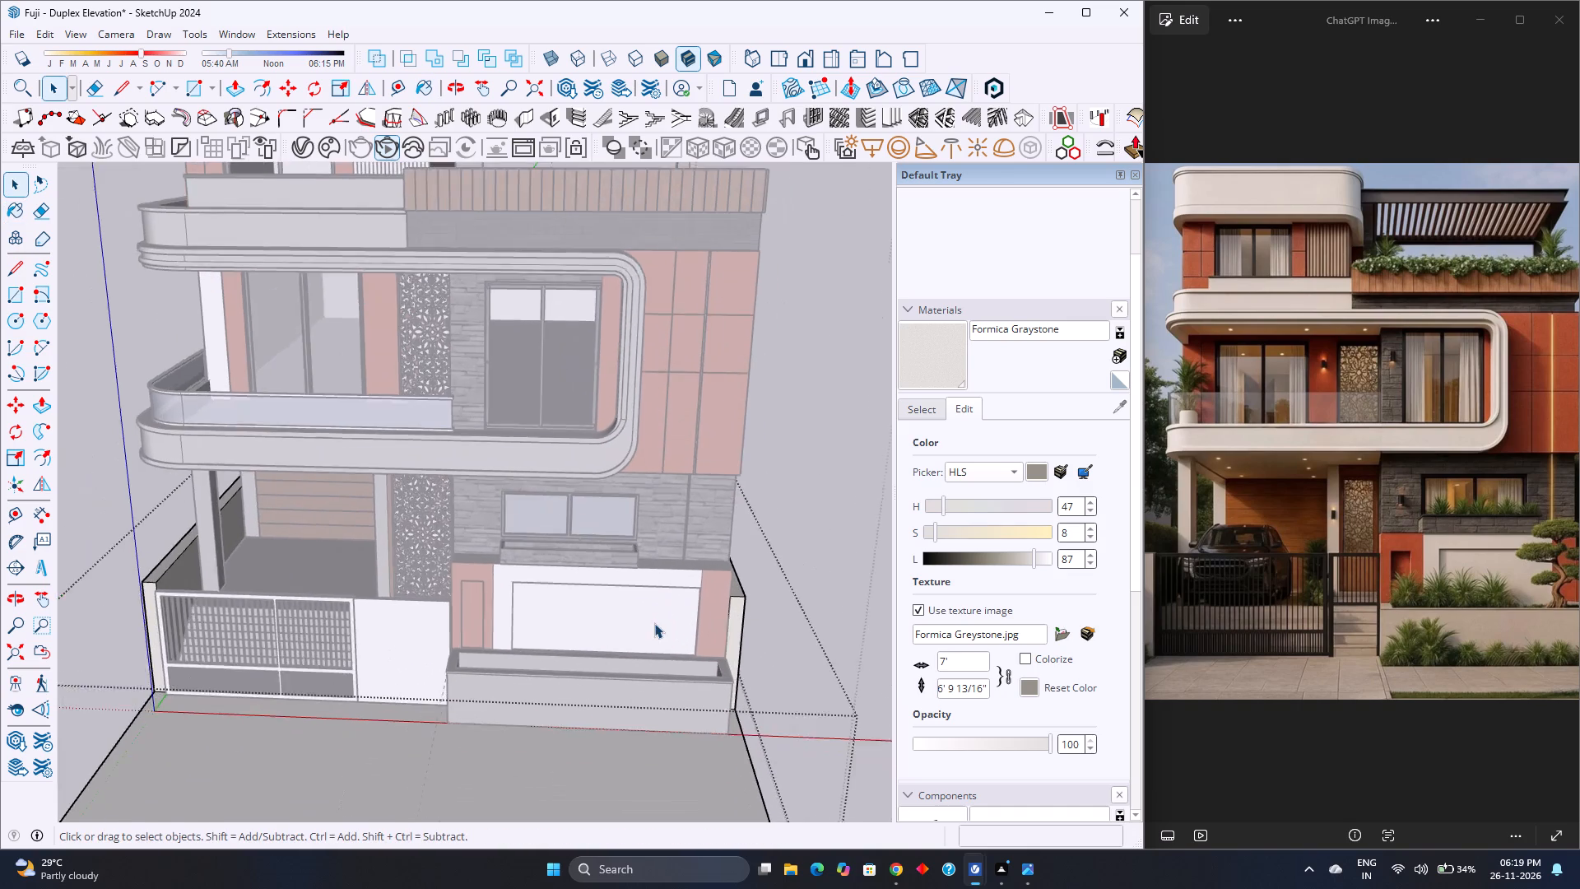
{"action": "left_click", "coordinate": [823, 518]}
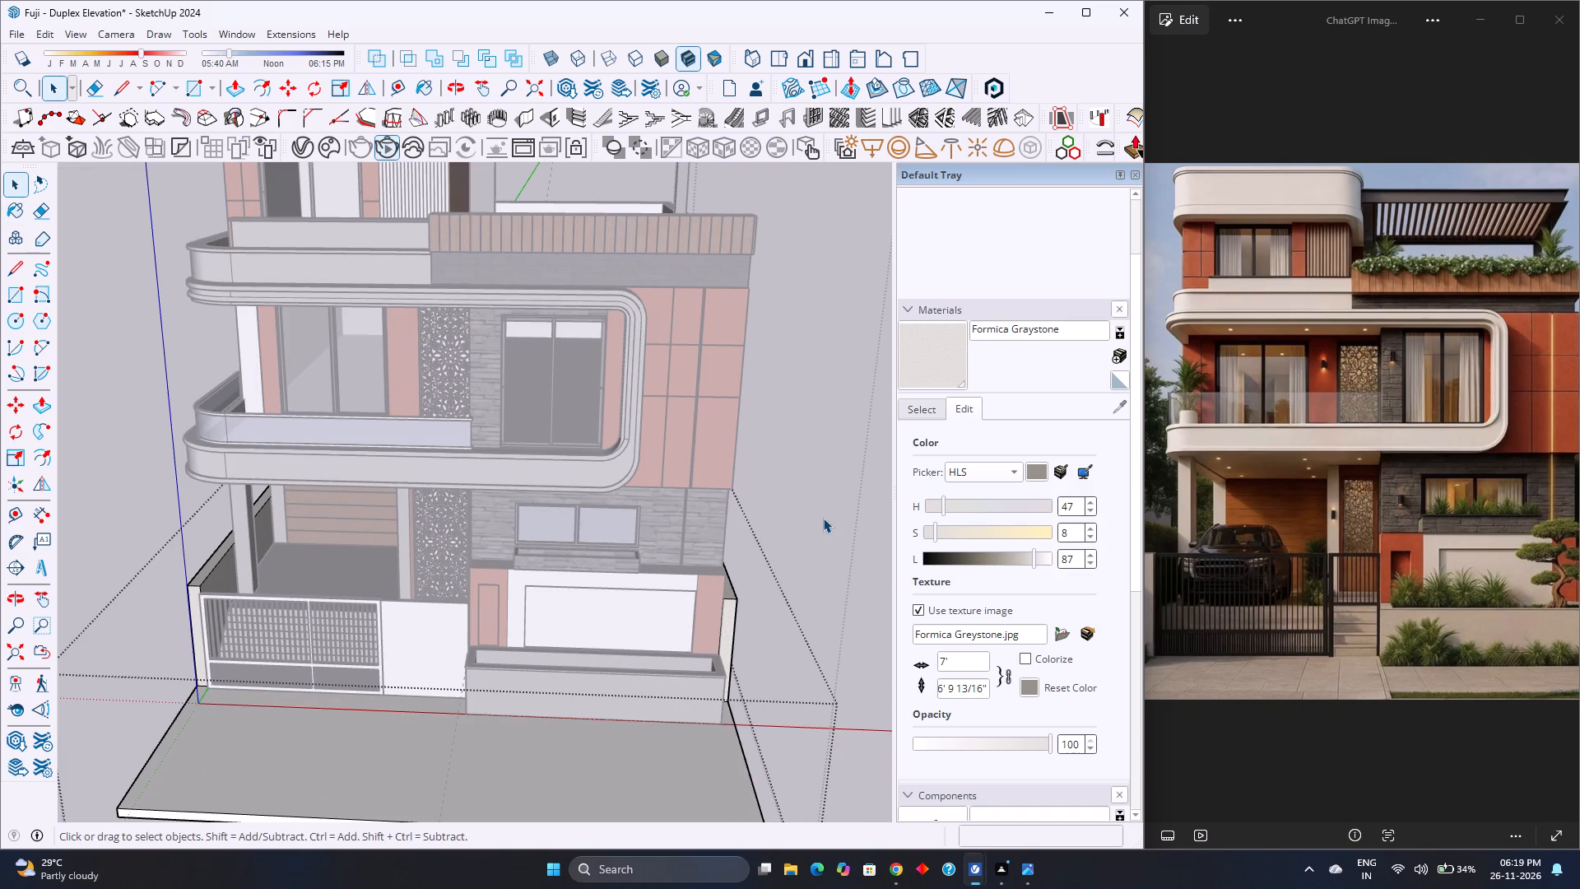
Paint the recessed panel below the ground-floor window and its surrounding white frame with Formica Graystone.
{"action": "double_click", "coordinate": [616, 586]}
{"action": "scroll", "coordinate": [616, 586], "scroll_direction": "up", "scroll_amount": 4}
{"action": "left_click", "coordinate": [597, 614]}
{"action": "scroll", "coordinate": [596, 618], "scroll_direction": "up", "scroll_amount": 2}
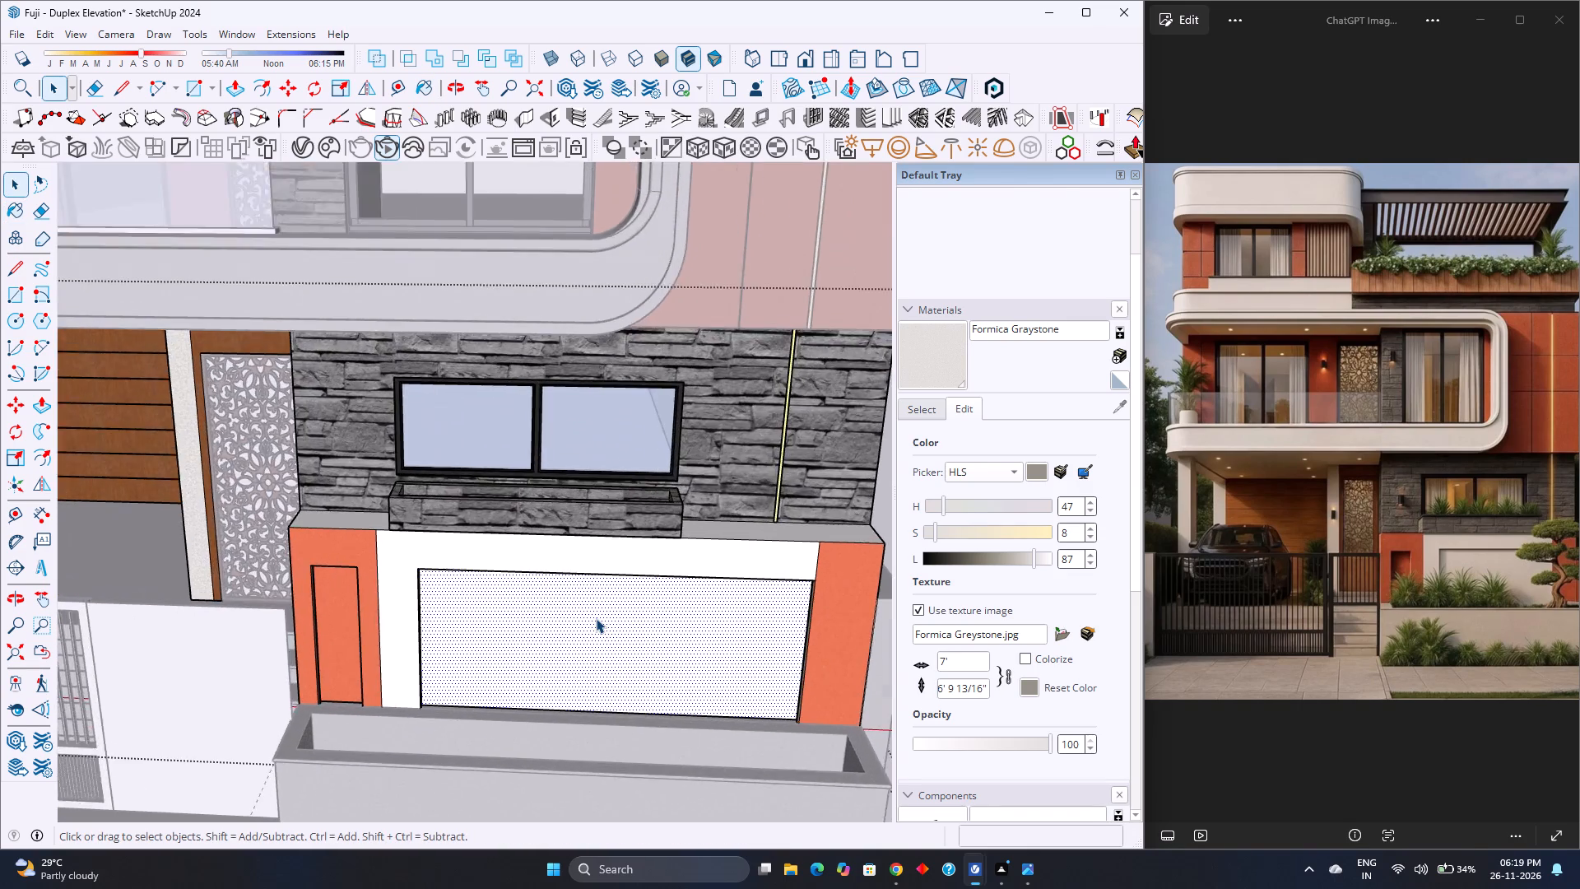
{"action": "scroll", "coordinate": [596, 618], "scroll_direction": "up", "scroll_amount": 5}
{"action": "middle_click_drag", "start_coordinate": [596, 618], "coordinate": [648, 542]}
{"action": "left_click", "coordinate": [935, 379]}
{"action": "left_click", "coordinate": [603, 645]}
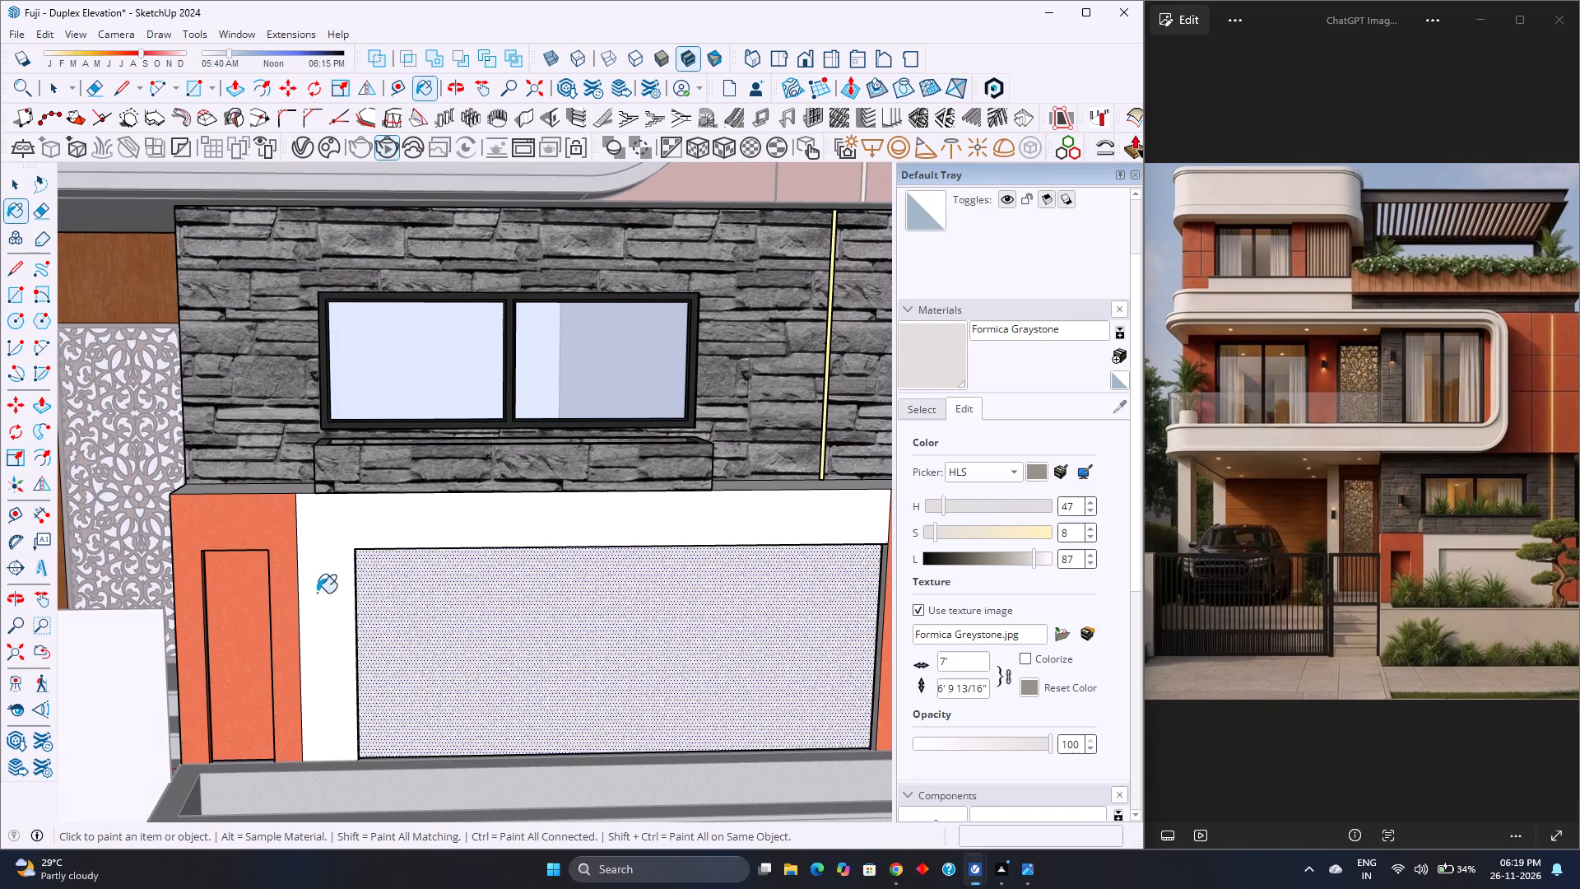
{"action": "left_click", "coordinate": [328, 573]}
Paint the two side reveals and the top reveal of the recessed panel with Formica Graystone and exit the group.
{"action": "scroll", "coordinate": [379, 593], "scroll_direction": "up", "scroll_amount": 3}
{"action": "middle_click_drag", "start_coordinate": [379, 593], "coordinate": [50, 488]}
{"action": "middle_click", "coordinate": [50, 488]}
{"action": "scroll", "coordinate": [242, 550], "scroll_direction": "up", "scroll_amount": 1}
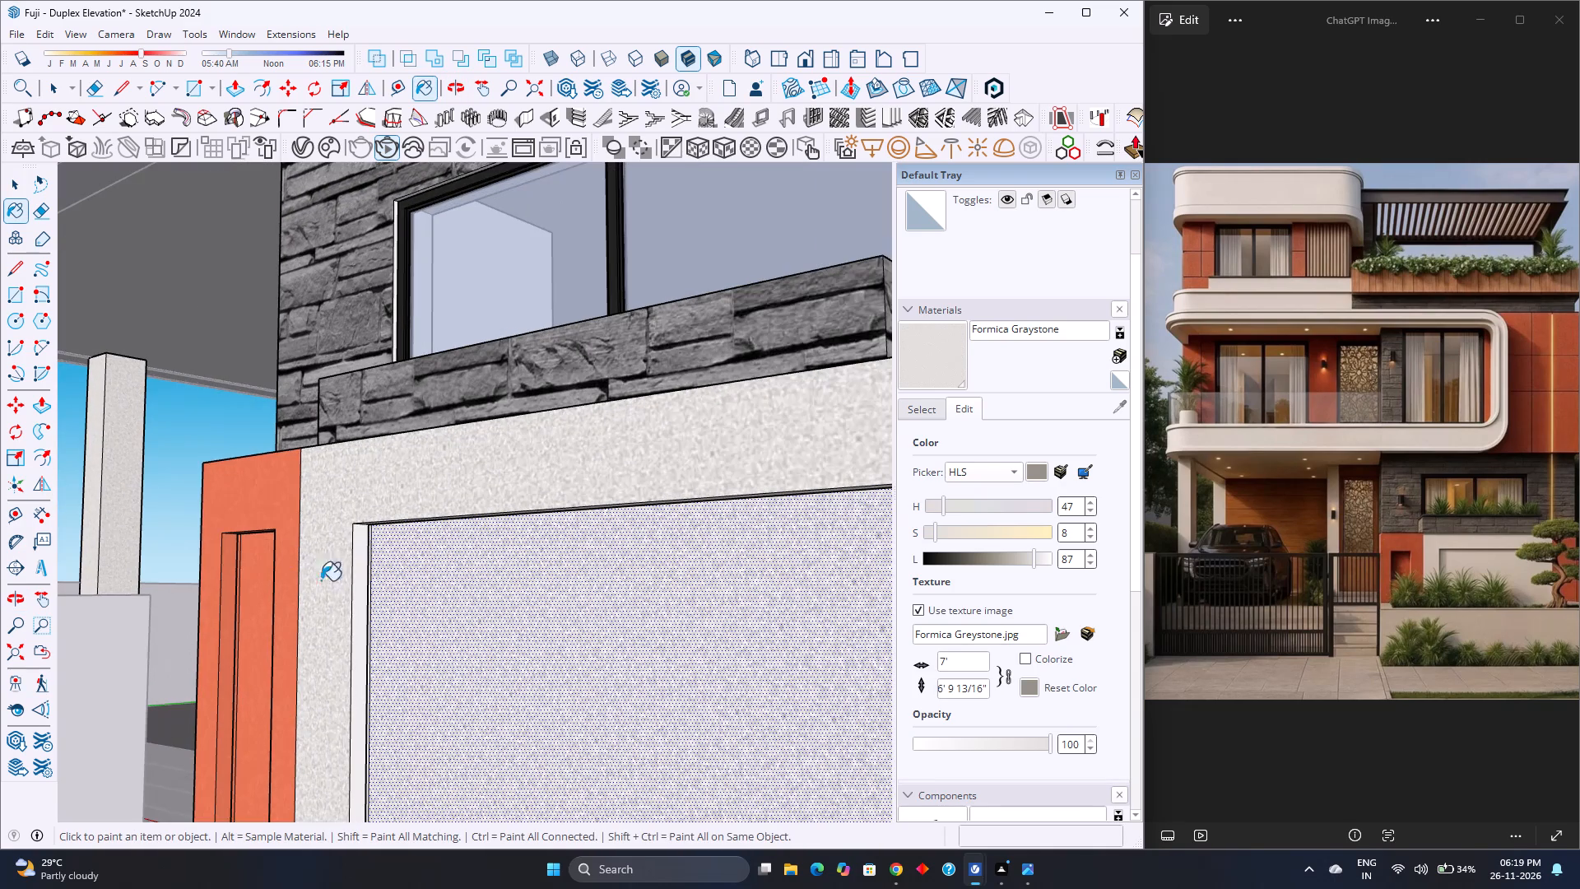
{"action": "left_click", "coordinate": [360, 576]}
{"action": "middle_click_drag", "start_coordinate": [347, 598], "coordinate": [659, 388]}
{"action": "middle_click_drag", "start_coordinate": [659, 388], "coordinate": [720, 375]}
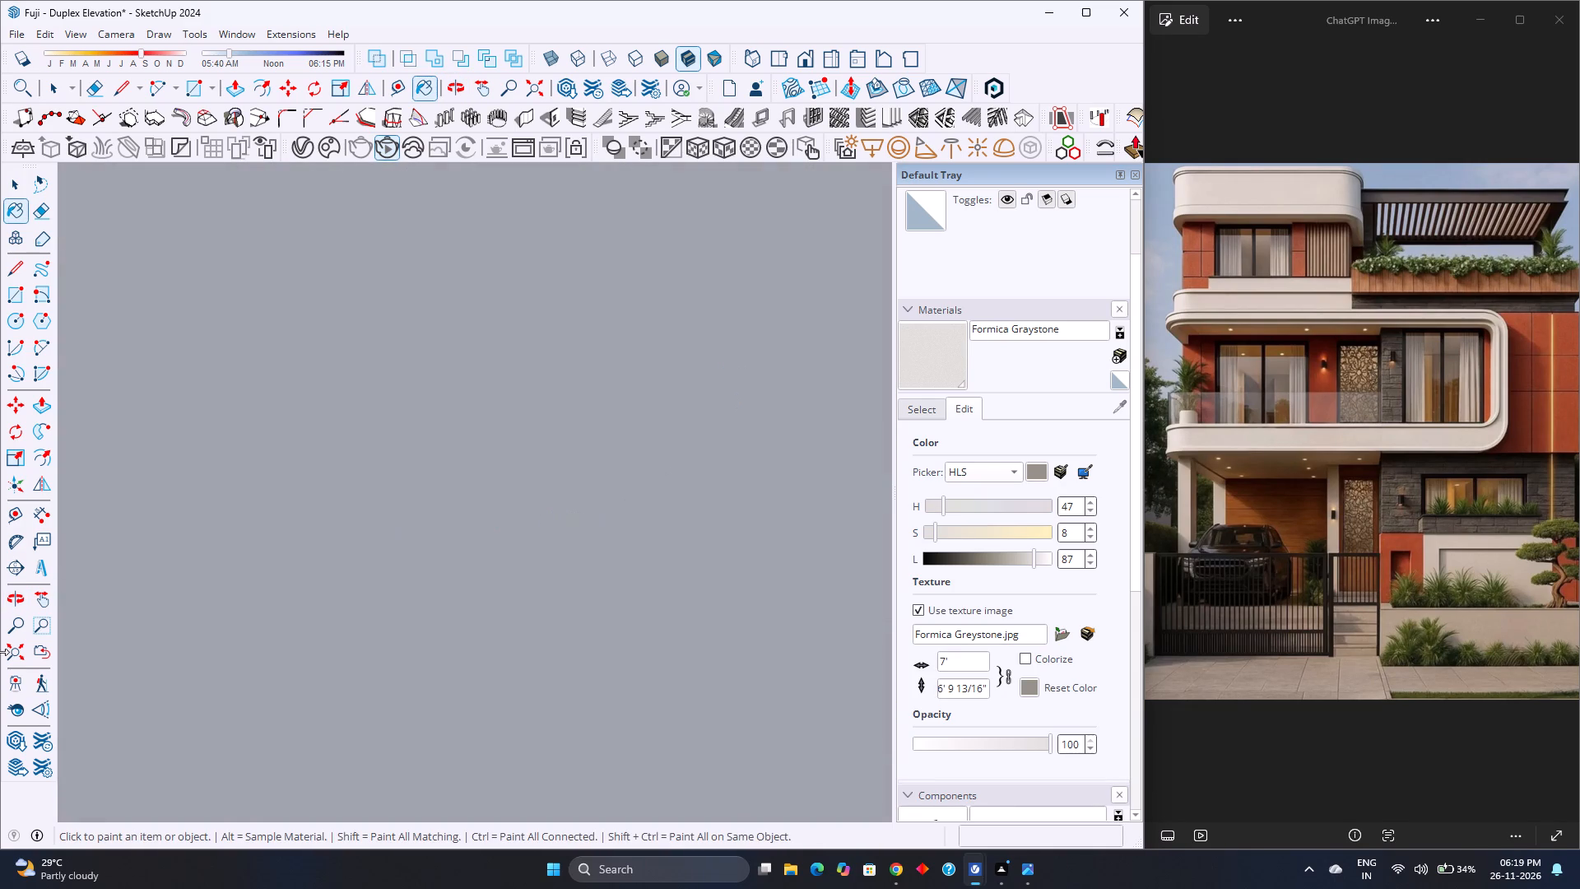
{"action": "left_click", "coordinate": [12, 660]}
{"action": "middle_click_drag", "start_coordinate": [429, 550], "coordinate": [439, 845]}
{"action": "middle_click", "coordinate": [439, 845]}
{"action": "scroll", "coordinate": [733, 777], "scroll_direction": "up", "scroll_amount": 3}
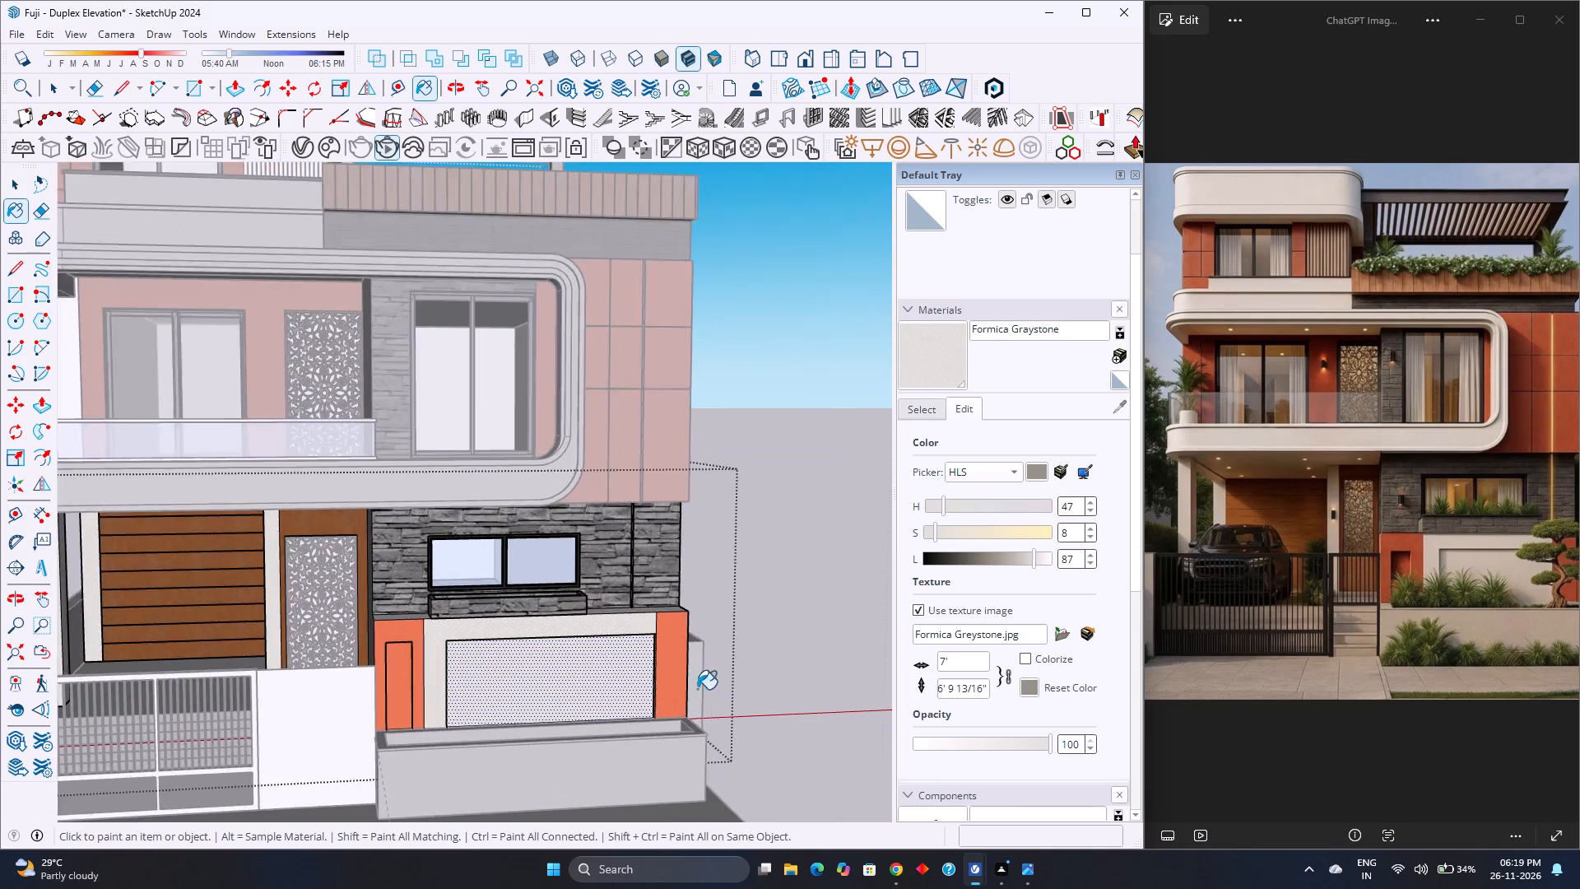
{"action": "scroll", "coordinate": [697, 689], "scroll_direction": "up", "scroll_amount": 11}
{"action": "middle_click_drag", "start_coordinate": [655, 635], "coordinate": [775, 610]}
{"action": "scroll", "coordinate": [681, 610], "scroll_direction": "up", "scroll_amount": 6}
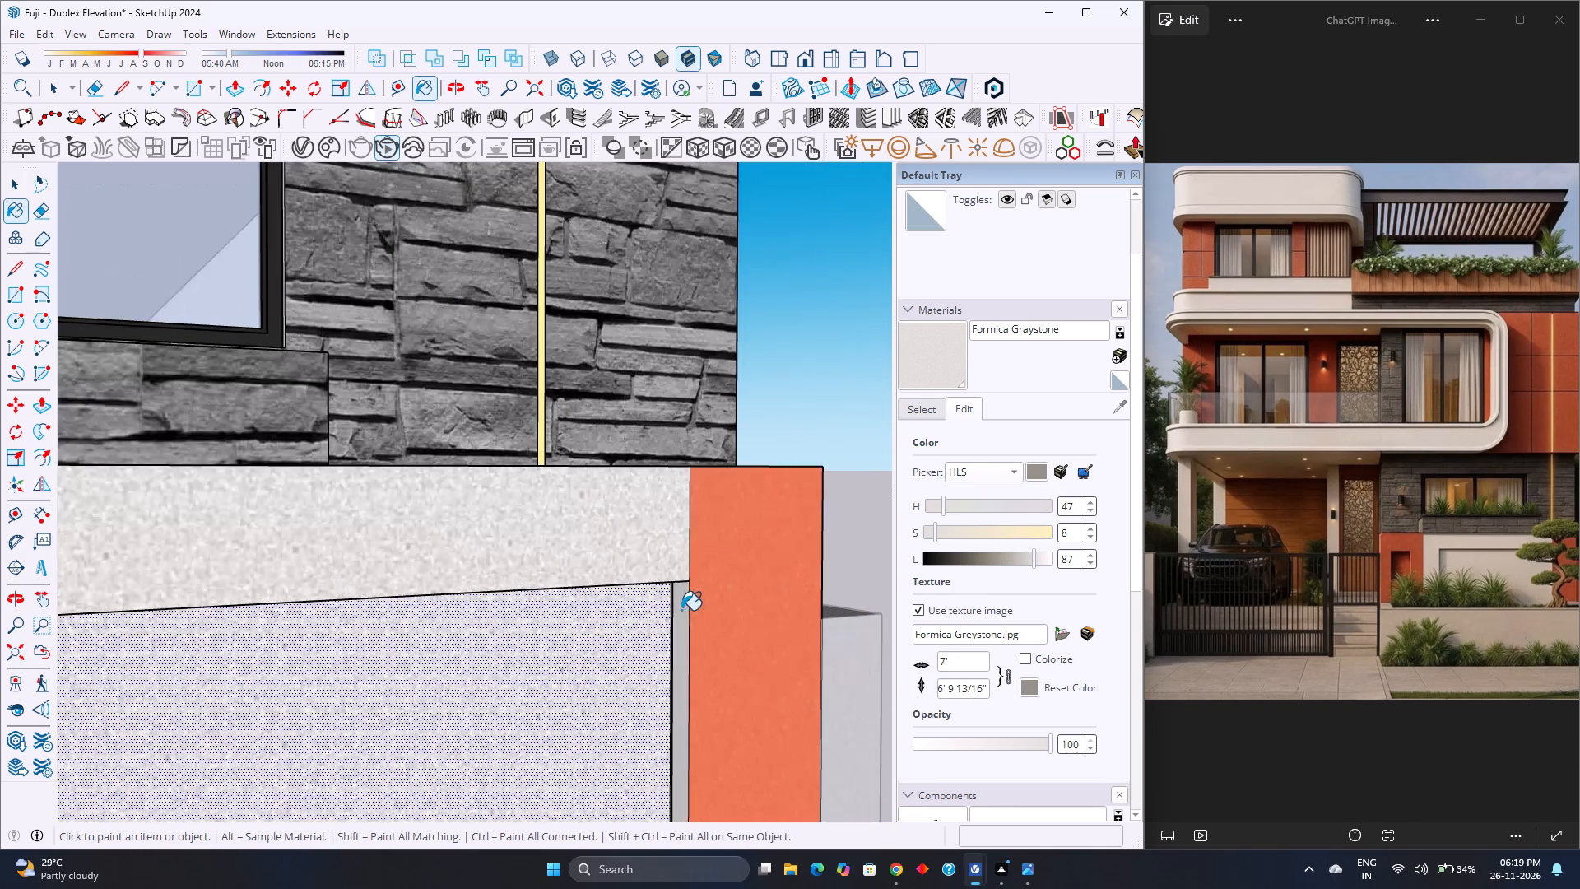
{"action": "left_click", "coordinate": [681, 610]}
{"action": "scroll", "coordinate": [629, 650], "scroll_direction": "up", "scroll_amount": 1}
{"action": "middle_click_drag", "start_coordinate": [629, 650], "coordinate": [755, 543]}
{"action": "middle_click_drag", "start_coordinate": [755, 543], "coordinate": [832, 497]}
{"action": "middle_click", "coordinate": [834, 496]}
{"action": "scroll", "coordinate": [702, 592], "scroll_direction": "up", "scroll_amount": 3}
{"action": "left_click", "coordinate": [676, 570]}
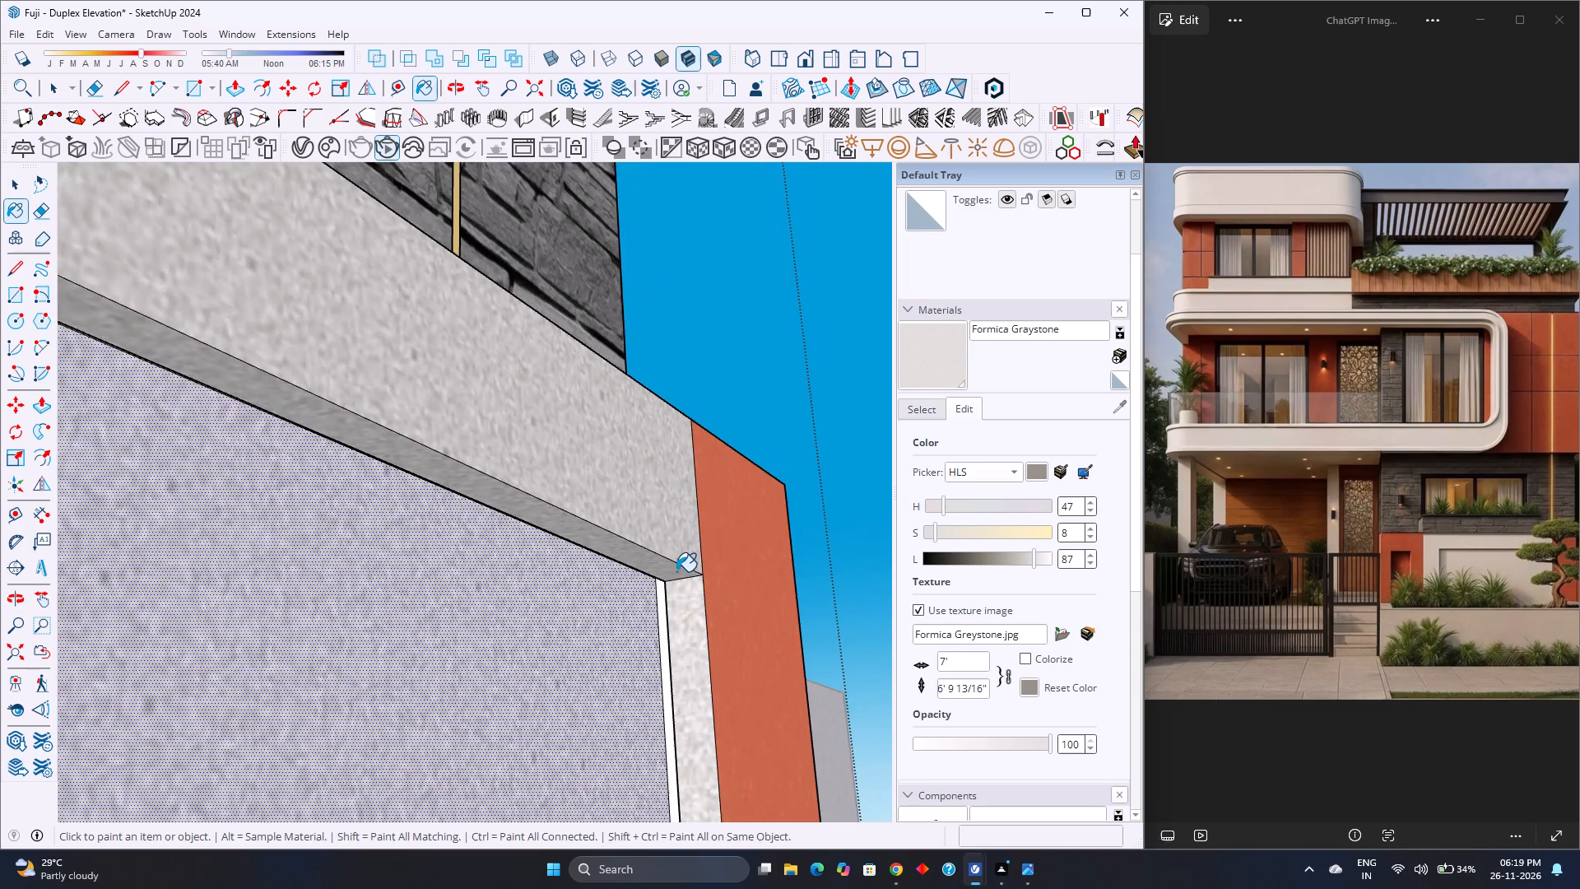
{"action": "scroll", "coordinate": [670, 598], "scroll_direction": "down", "scroll_amount": 16}
{"action": "middle_click_drag", "start_coordinate": [670, 619], "coordinate": [522, 813]}
{"action": "scroll", "coordinate": [462, 723], "scroll_direction": "down", "scroll_amount": 5}
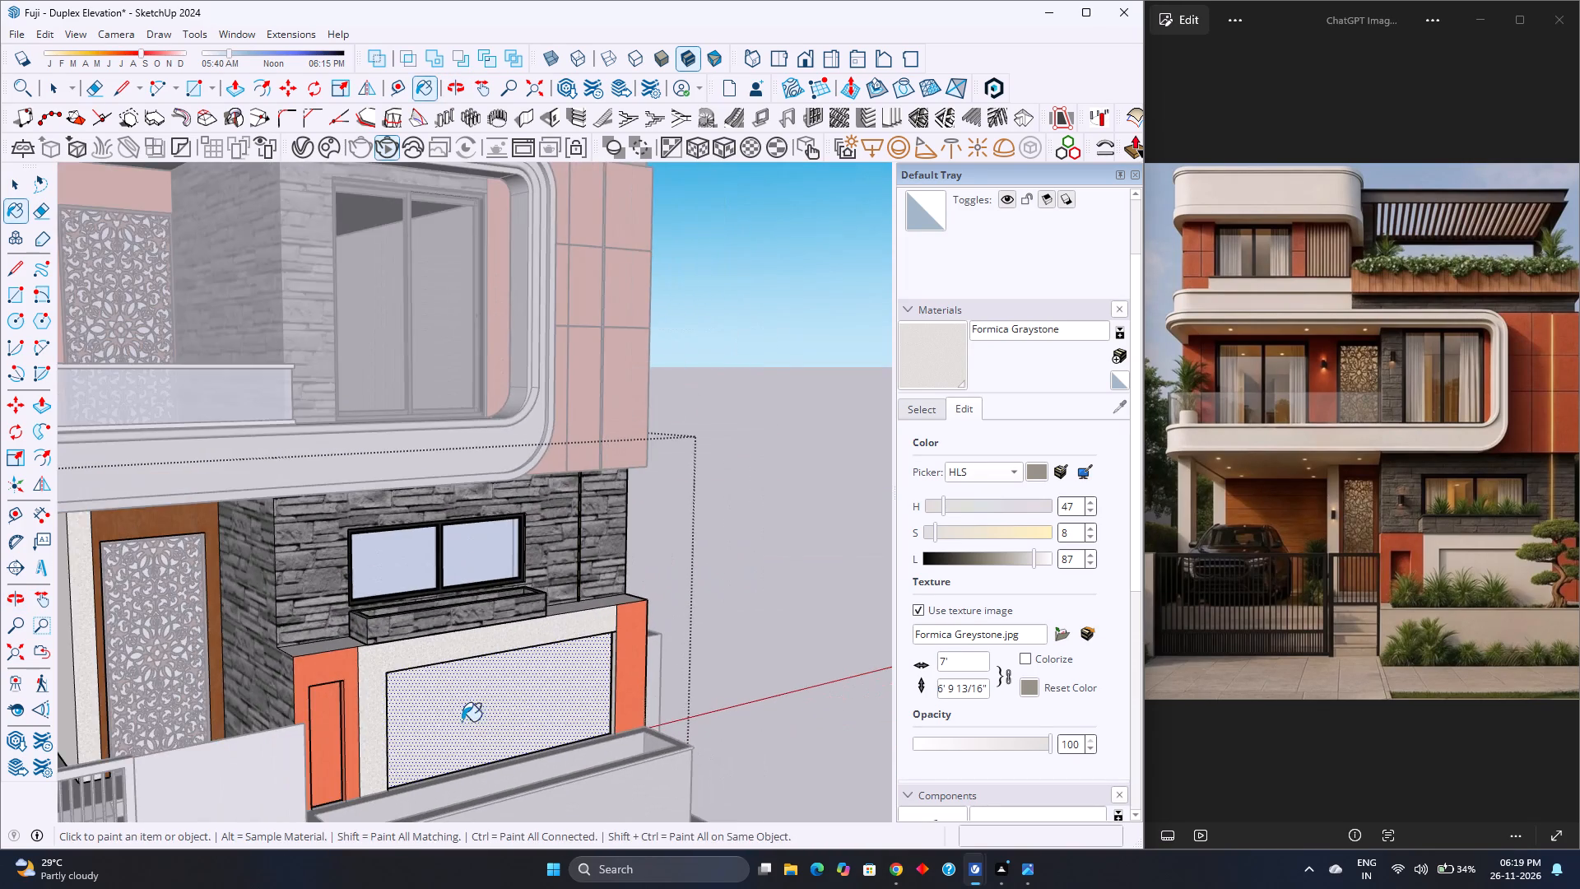
{"action": "key", "text": "space"}
{"action": "scroll", "coordinate": [462, 721], "scroll_direction": "down", "scroll_amount": 5}
{"action": "left_click", "coordinate": [708, 611]}
{"action": "scroll", "coordinate": [709, 610], "scroll_direction": "down", "scroll_amount": 3}
Save the model.
{"action": "middle_click_drag", "start_coordinate": [709, 610], "coordinate": [473, 587]}
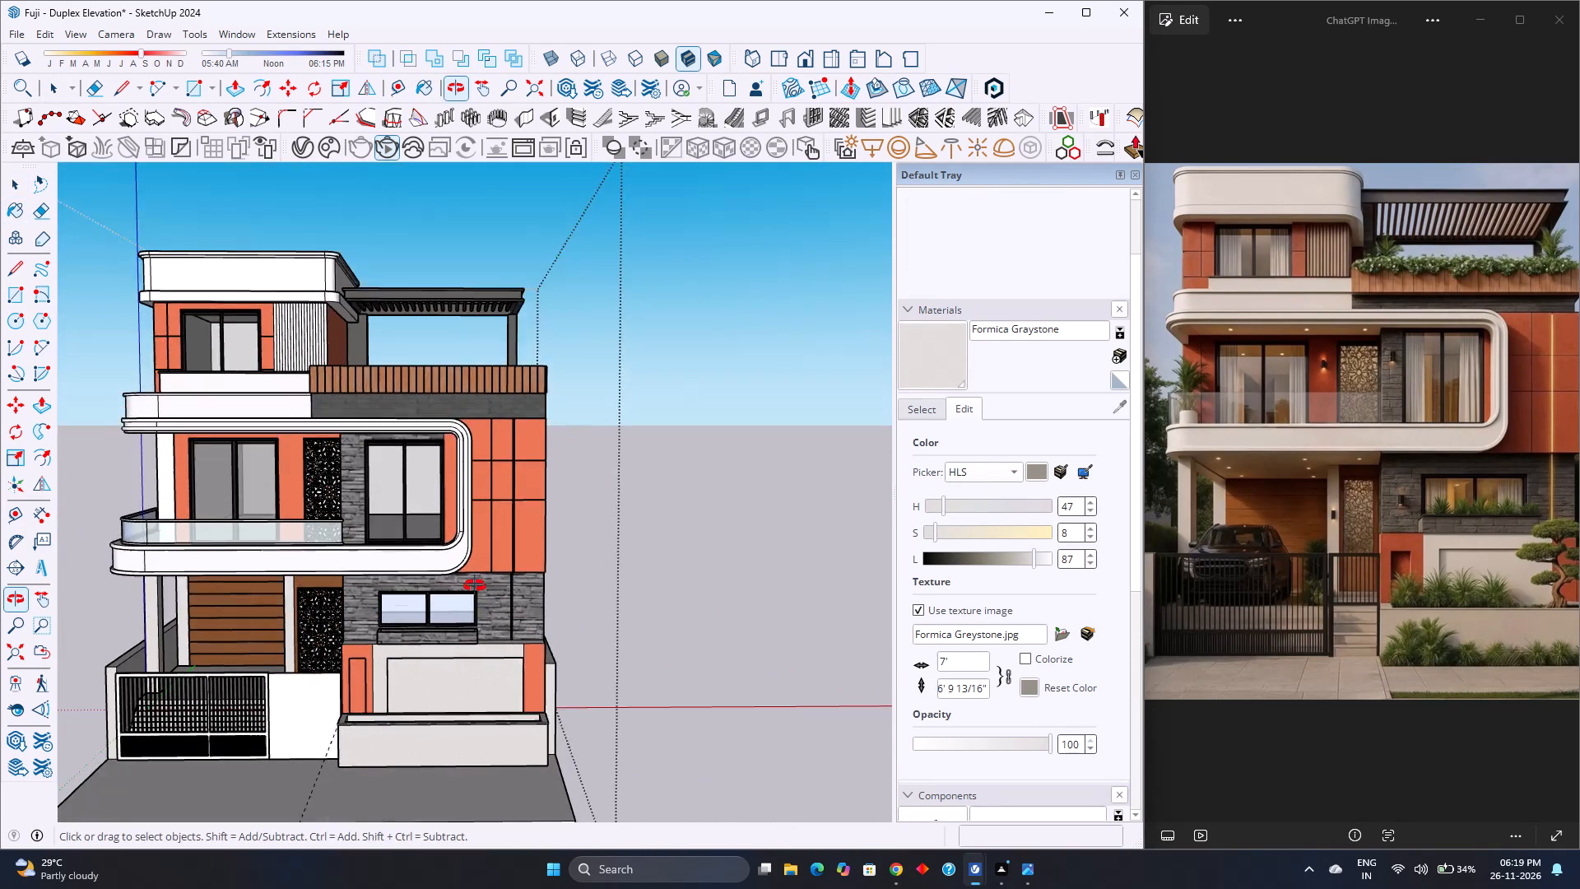
{"action": "middle_click", "coordinate": [474, 586]}
{"action": "scroll", "coordinate": [485, 587], "scroll_direction": "down", "scroll_amount": 4}
{"action": "middle_click_drag", "start_coordinate": [468, 637], "coordinate": [598, 586], "text": "shift"}
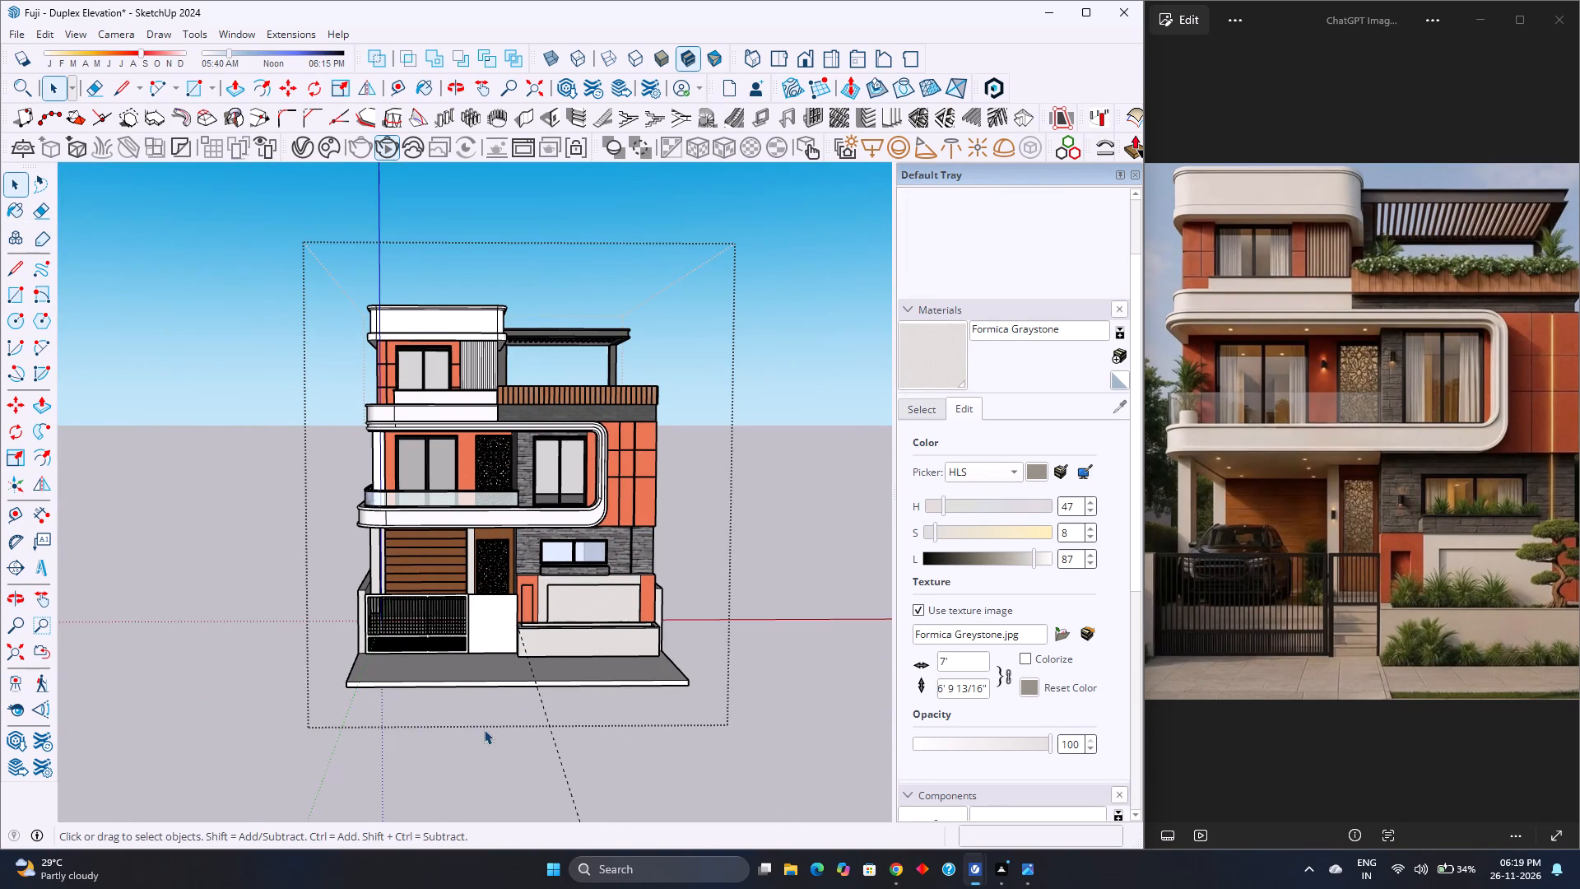
{"action": "scroll", "coordinate": [523, 572], "scroll_direction": "up", "scroll_amount": 4}
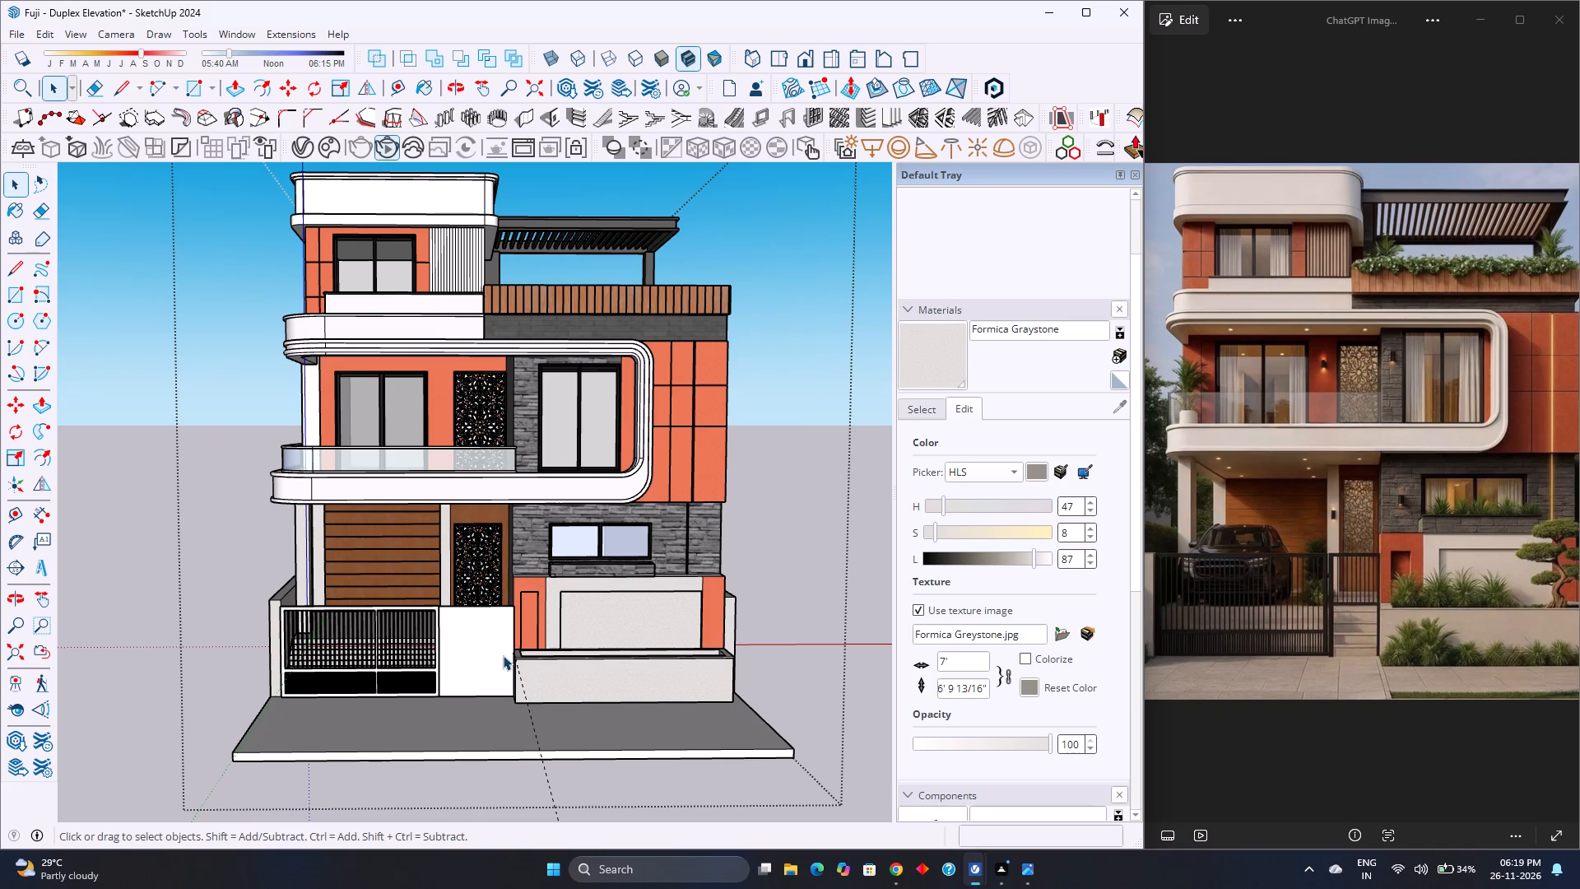
{"action": "scroll", "coordinate": [433, 667], "scroll_direction": "up", "scroll_amount": 5}
{"action": "scroll", "coordinate": [433, 667], "scroll_direction": "down", "scroll_amount": 4}
{"action": "scroll", "coordinate": [433, 667], "scroll_direction": "up", "scroll_amount": 3}
{"action": "key", "text": "ctrl+s"}
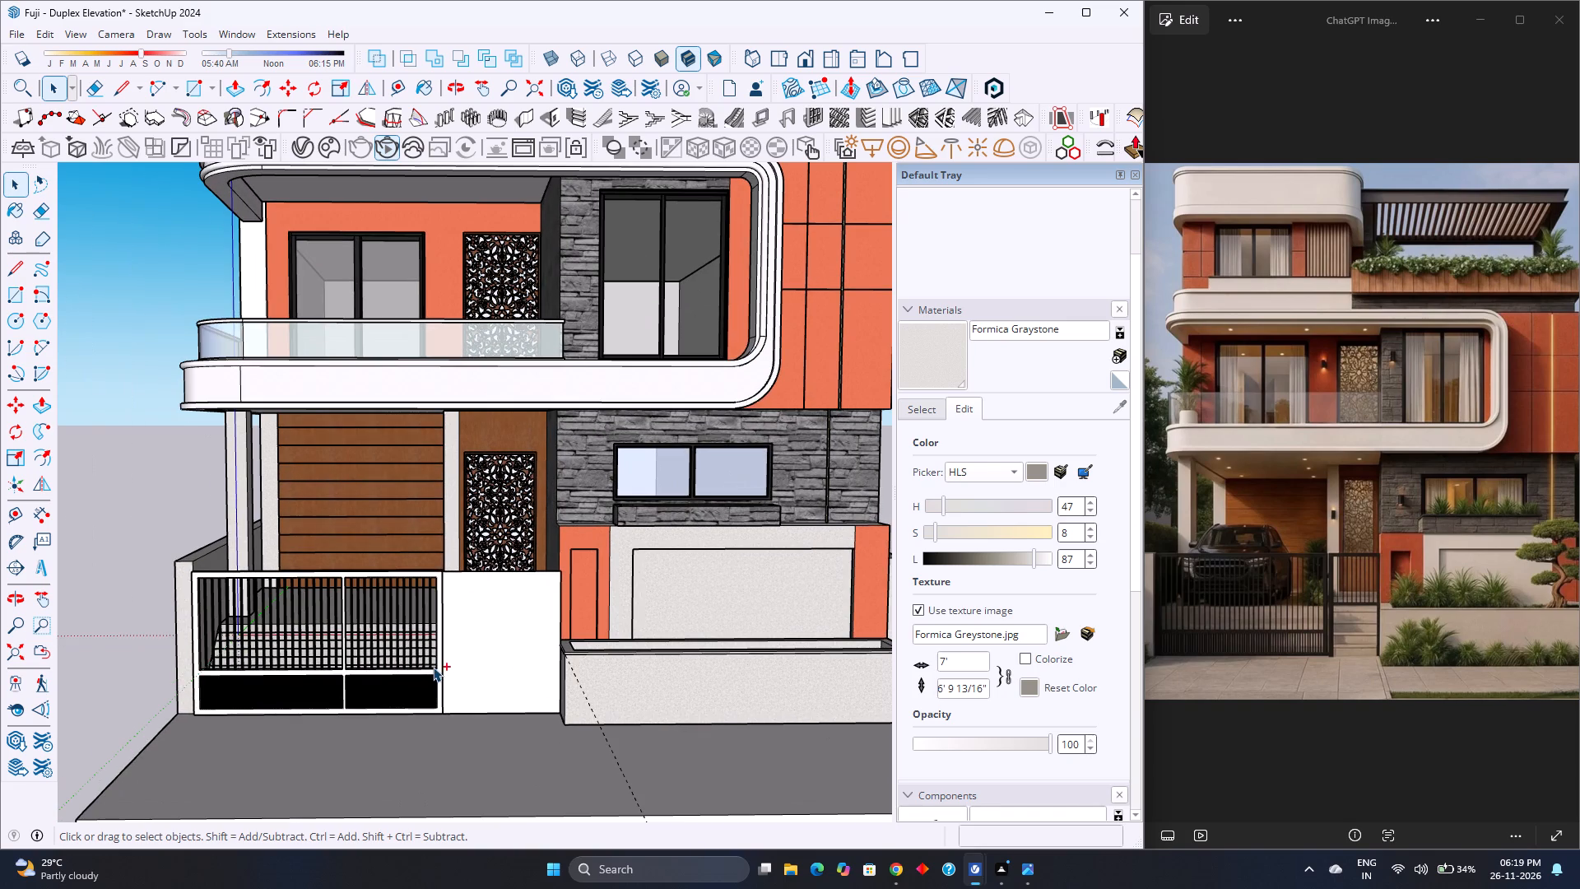
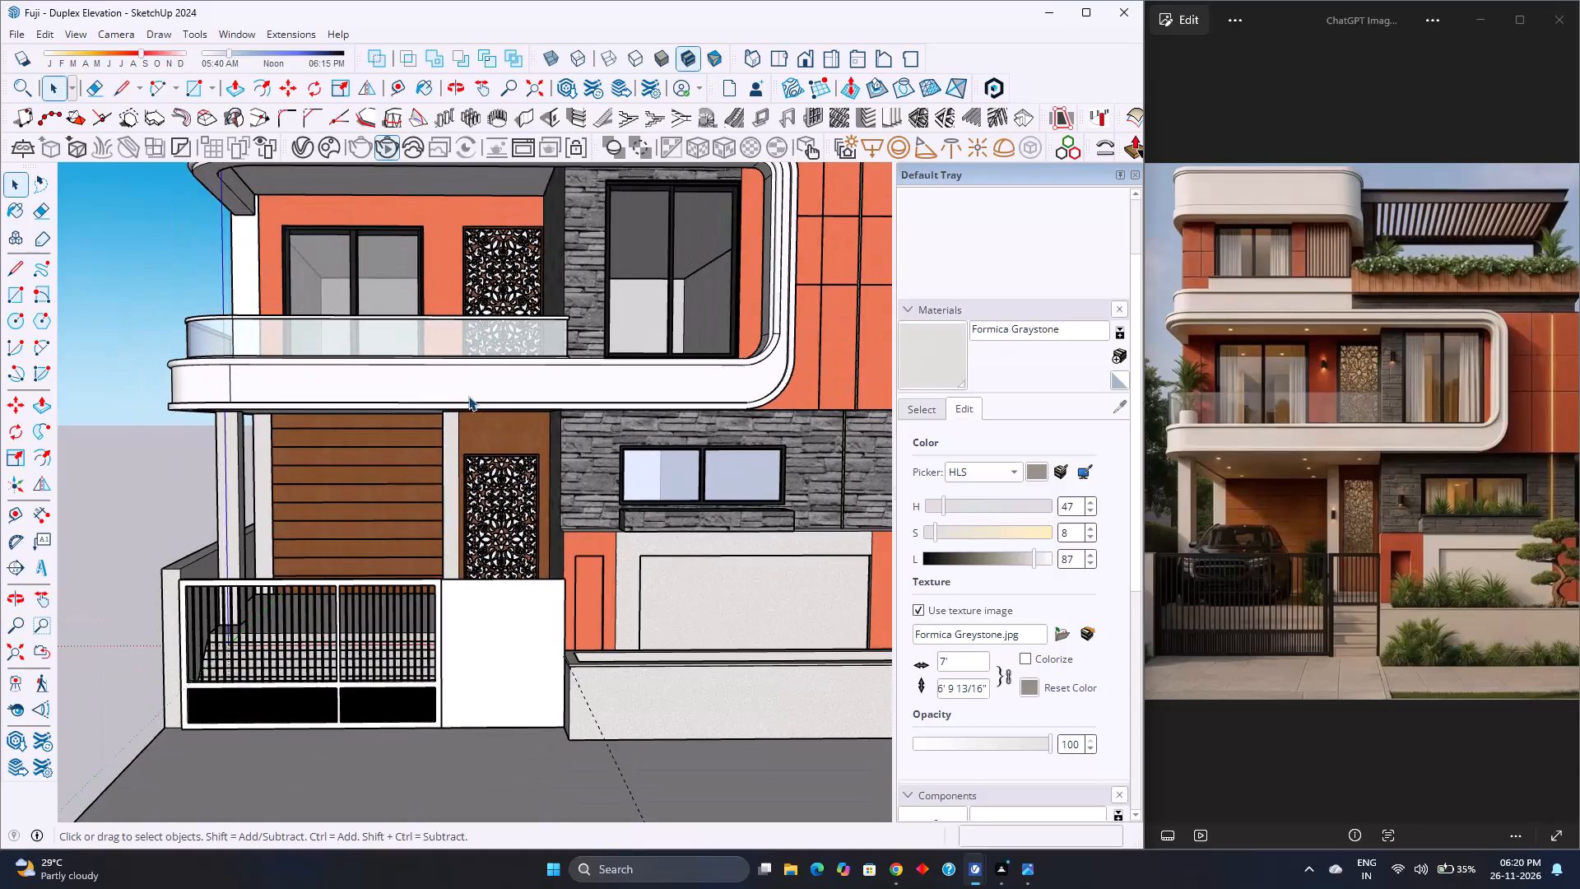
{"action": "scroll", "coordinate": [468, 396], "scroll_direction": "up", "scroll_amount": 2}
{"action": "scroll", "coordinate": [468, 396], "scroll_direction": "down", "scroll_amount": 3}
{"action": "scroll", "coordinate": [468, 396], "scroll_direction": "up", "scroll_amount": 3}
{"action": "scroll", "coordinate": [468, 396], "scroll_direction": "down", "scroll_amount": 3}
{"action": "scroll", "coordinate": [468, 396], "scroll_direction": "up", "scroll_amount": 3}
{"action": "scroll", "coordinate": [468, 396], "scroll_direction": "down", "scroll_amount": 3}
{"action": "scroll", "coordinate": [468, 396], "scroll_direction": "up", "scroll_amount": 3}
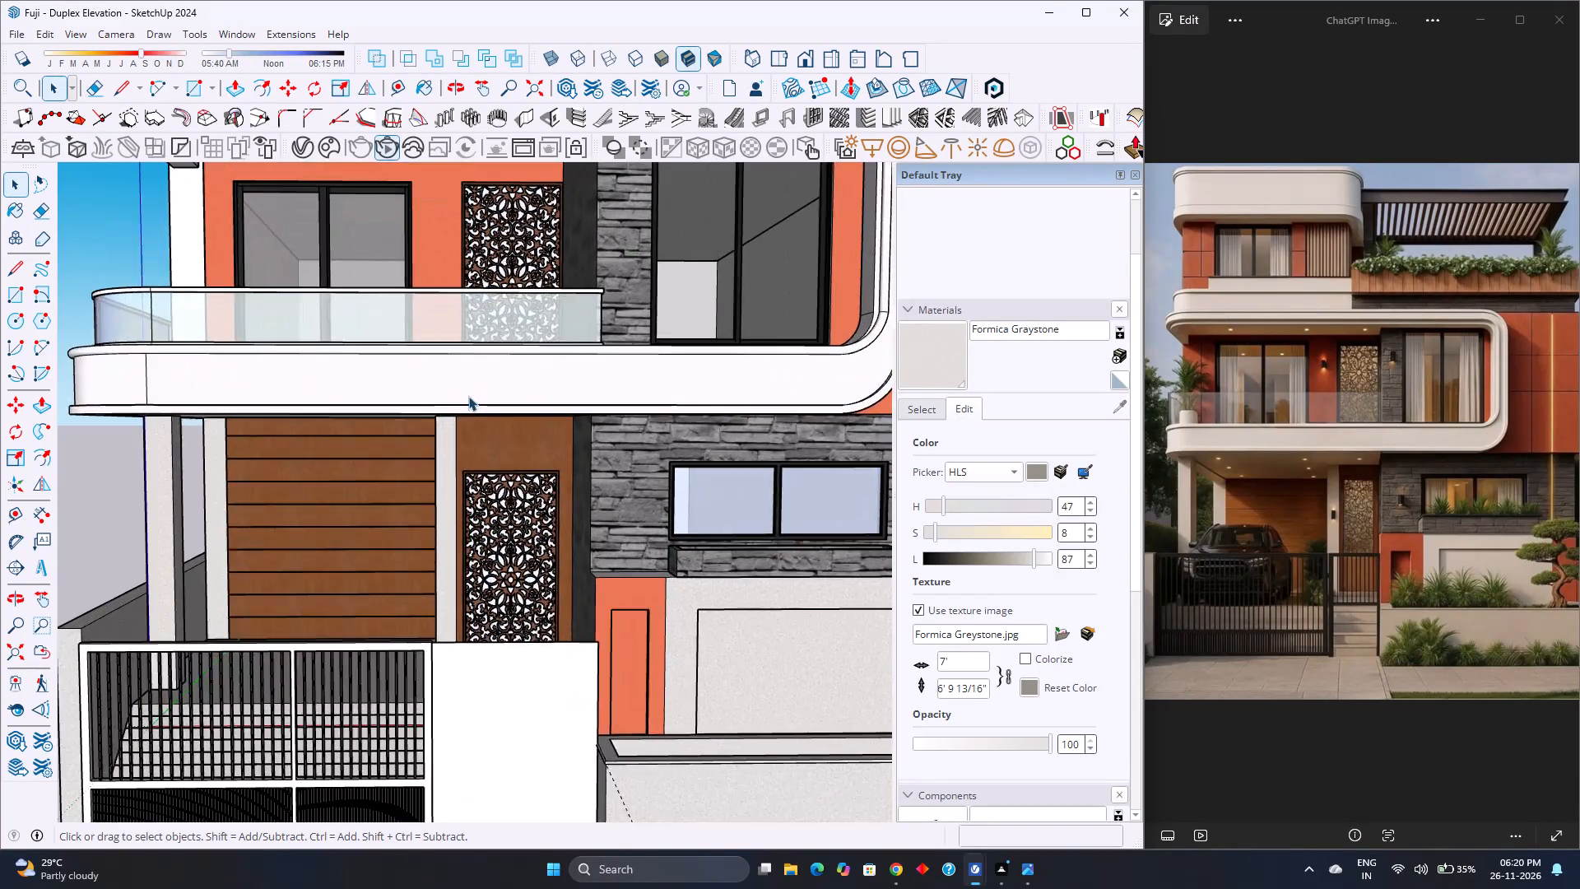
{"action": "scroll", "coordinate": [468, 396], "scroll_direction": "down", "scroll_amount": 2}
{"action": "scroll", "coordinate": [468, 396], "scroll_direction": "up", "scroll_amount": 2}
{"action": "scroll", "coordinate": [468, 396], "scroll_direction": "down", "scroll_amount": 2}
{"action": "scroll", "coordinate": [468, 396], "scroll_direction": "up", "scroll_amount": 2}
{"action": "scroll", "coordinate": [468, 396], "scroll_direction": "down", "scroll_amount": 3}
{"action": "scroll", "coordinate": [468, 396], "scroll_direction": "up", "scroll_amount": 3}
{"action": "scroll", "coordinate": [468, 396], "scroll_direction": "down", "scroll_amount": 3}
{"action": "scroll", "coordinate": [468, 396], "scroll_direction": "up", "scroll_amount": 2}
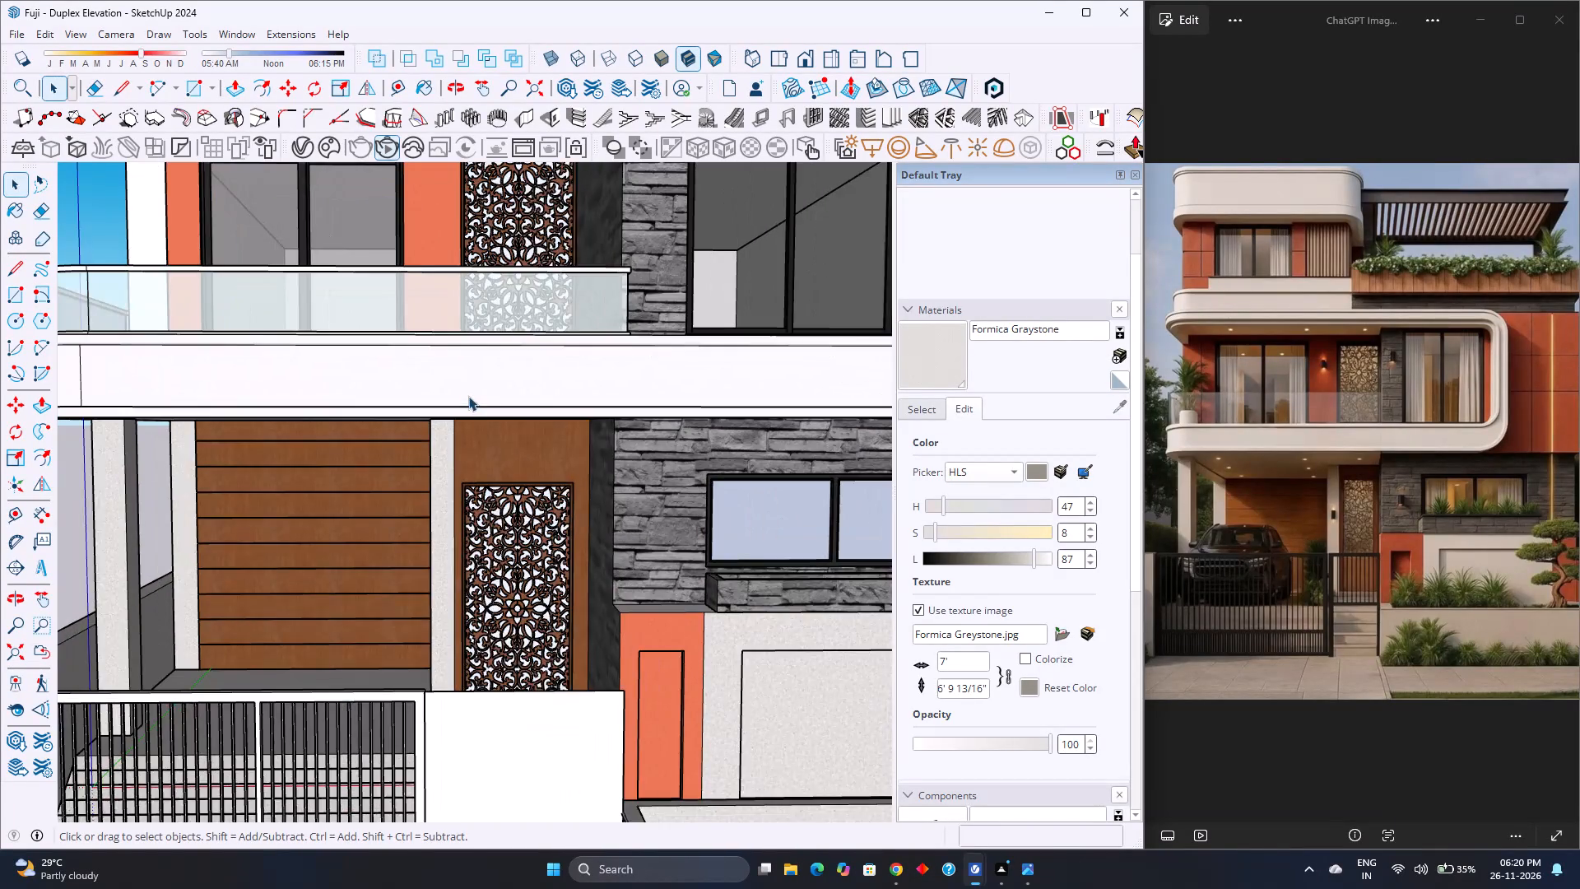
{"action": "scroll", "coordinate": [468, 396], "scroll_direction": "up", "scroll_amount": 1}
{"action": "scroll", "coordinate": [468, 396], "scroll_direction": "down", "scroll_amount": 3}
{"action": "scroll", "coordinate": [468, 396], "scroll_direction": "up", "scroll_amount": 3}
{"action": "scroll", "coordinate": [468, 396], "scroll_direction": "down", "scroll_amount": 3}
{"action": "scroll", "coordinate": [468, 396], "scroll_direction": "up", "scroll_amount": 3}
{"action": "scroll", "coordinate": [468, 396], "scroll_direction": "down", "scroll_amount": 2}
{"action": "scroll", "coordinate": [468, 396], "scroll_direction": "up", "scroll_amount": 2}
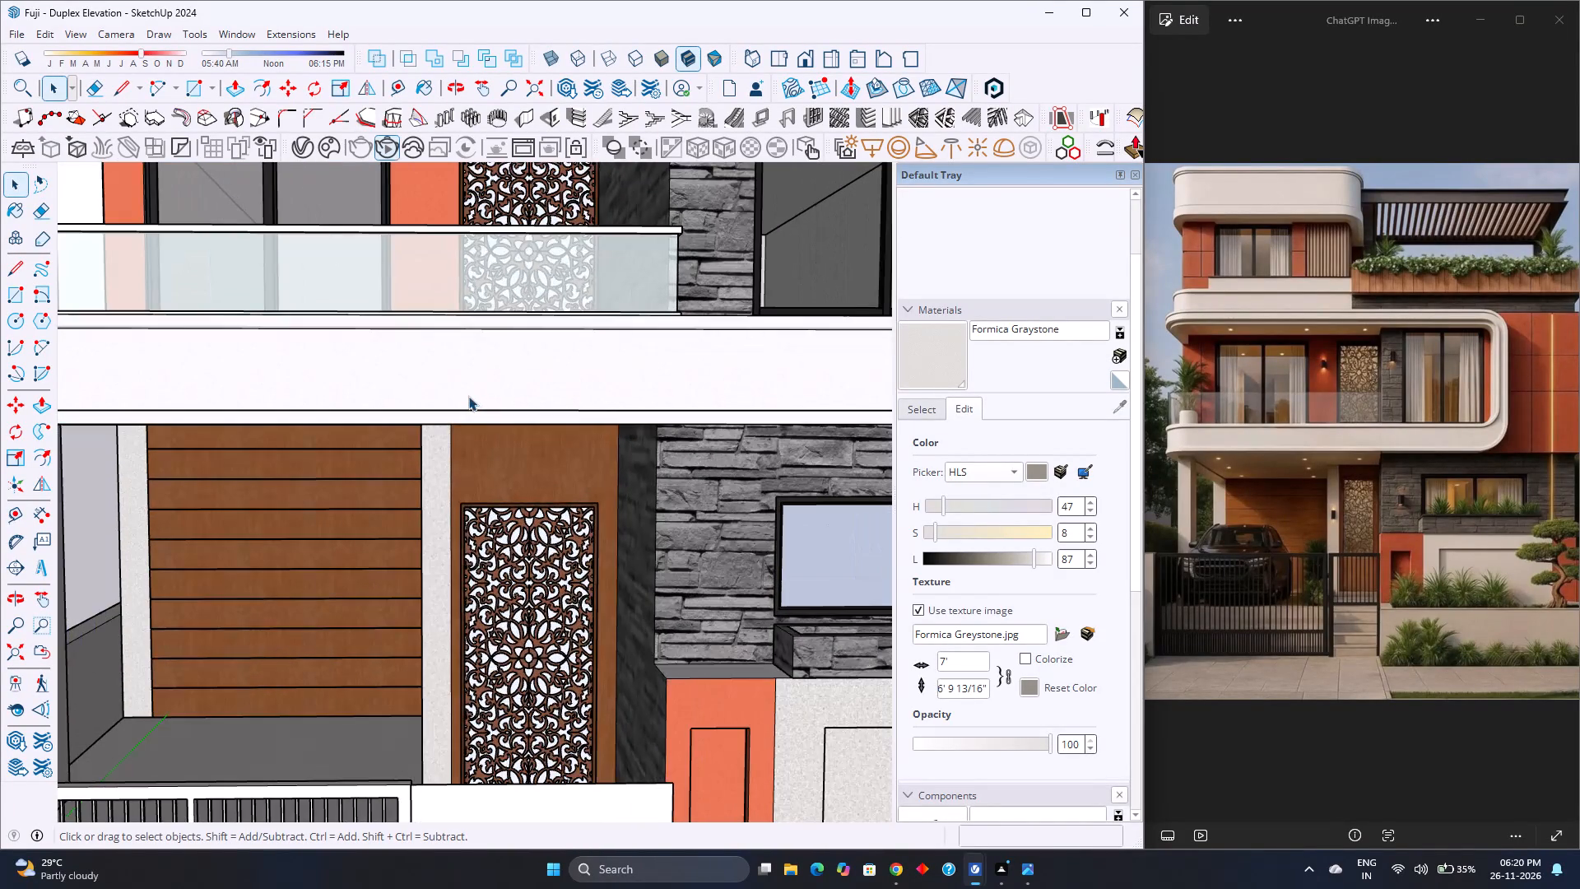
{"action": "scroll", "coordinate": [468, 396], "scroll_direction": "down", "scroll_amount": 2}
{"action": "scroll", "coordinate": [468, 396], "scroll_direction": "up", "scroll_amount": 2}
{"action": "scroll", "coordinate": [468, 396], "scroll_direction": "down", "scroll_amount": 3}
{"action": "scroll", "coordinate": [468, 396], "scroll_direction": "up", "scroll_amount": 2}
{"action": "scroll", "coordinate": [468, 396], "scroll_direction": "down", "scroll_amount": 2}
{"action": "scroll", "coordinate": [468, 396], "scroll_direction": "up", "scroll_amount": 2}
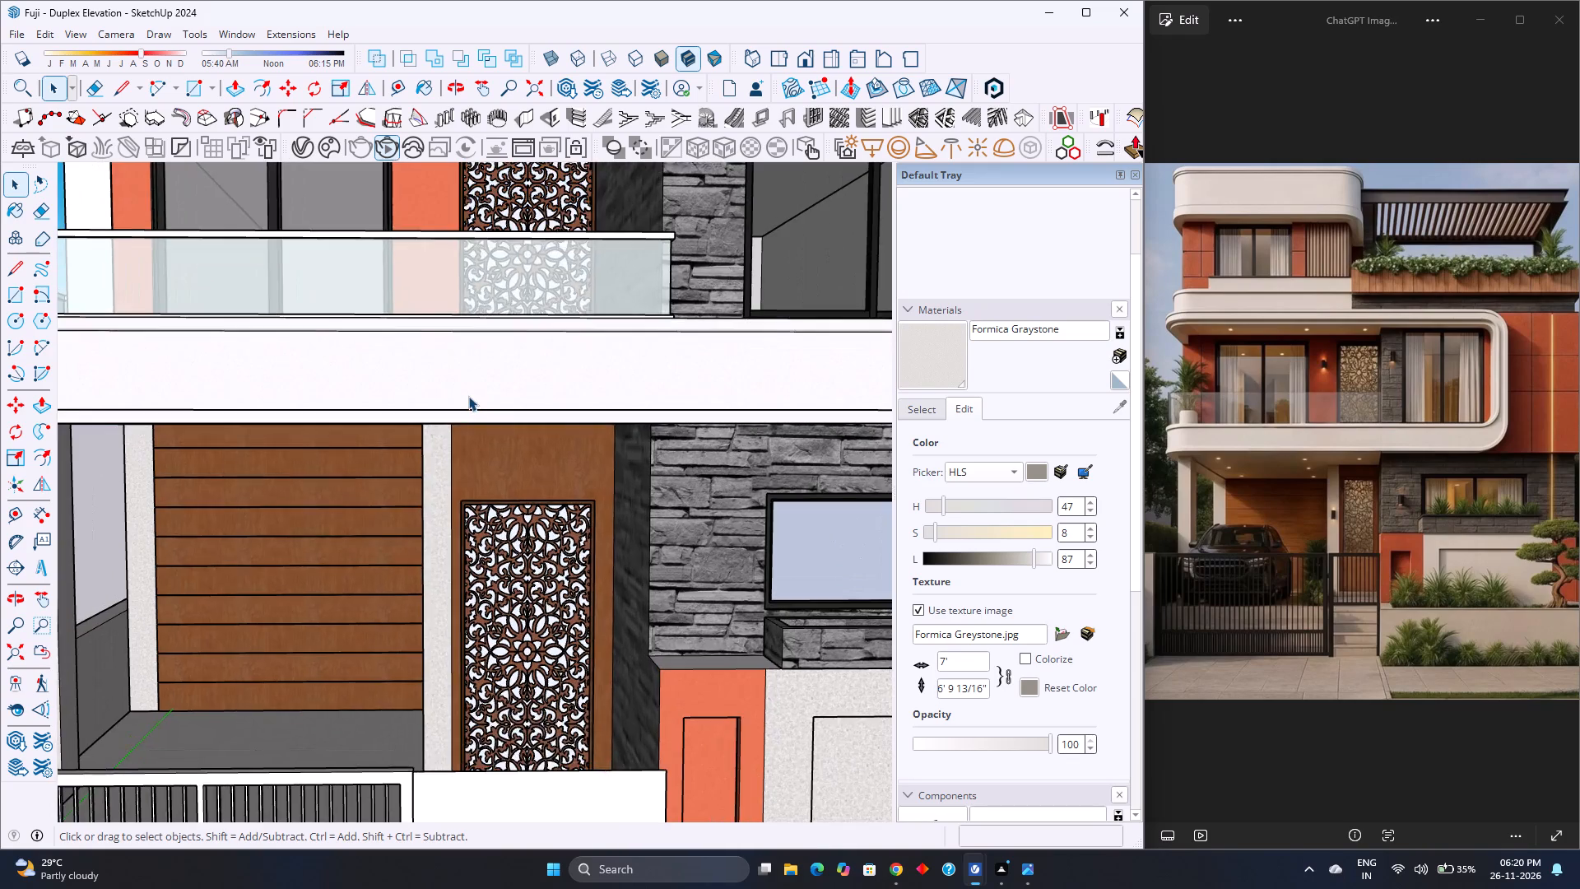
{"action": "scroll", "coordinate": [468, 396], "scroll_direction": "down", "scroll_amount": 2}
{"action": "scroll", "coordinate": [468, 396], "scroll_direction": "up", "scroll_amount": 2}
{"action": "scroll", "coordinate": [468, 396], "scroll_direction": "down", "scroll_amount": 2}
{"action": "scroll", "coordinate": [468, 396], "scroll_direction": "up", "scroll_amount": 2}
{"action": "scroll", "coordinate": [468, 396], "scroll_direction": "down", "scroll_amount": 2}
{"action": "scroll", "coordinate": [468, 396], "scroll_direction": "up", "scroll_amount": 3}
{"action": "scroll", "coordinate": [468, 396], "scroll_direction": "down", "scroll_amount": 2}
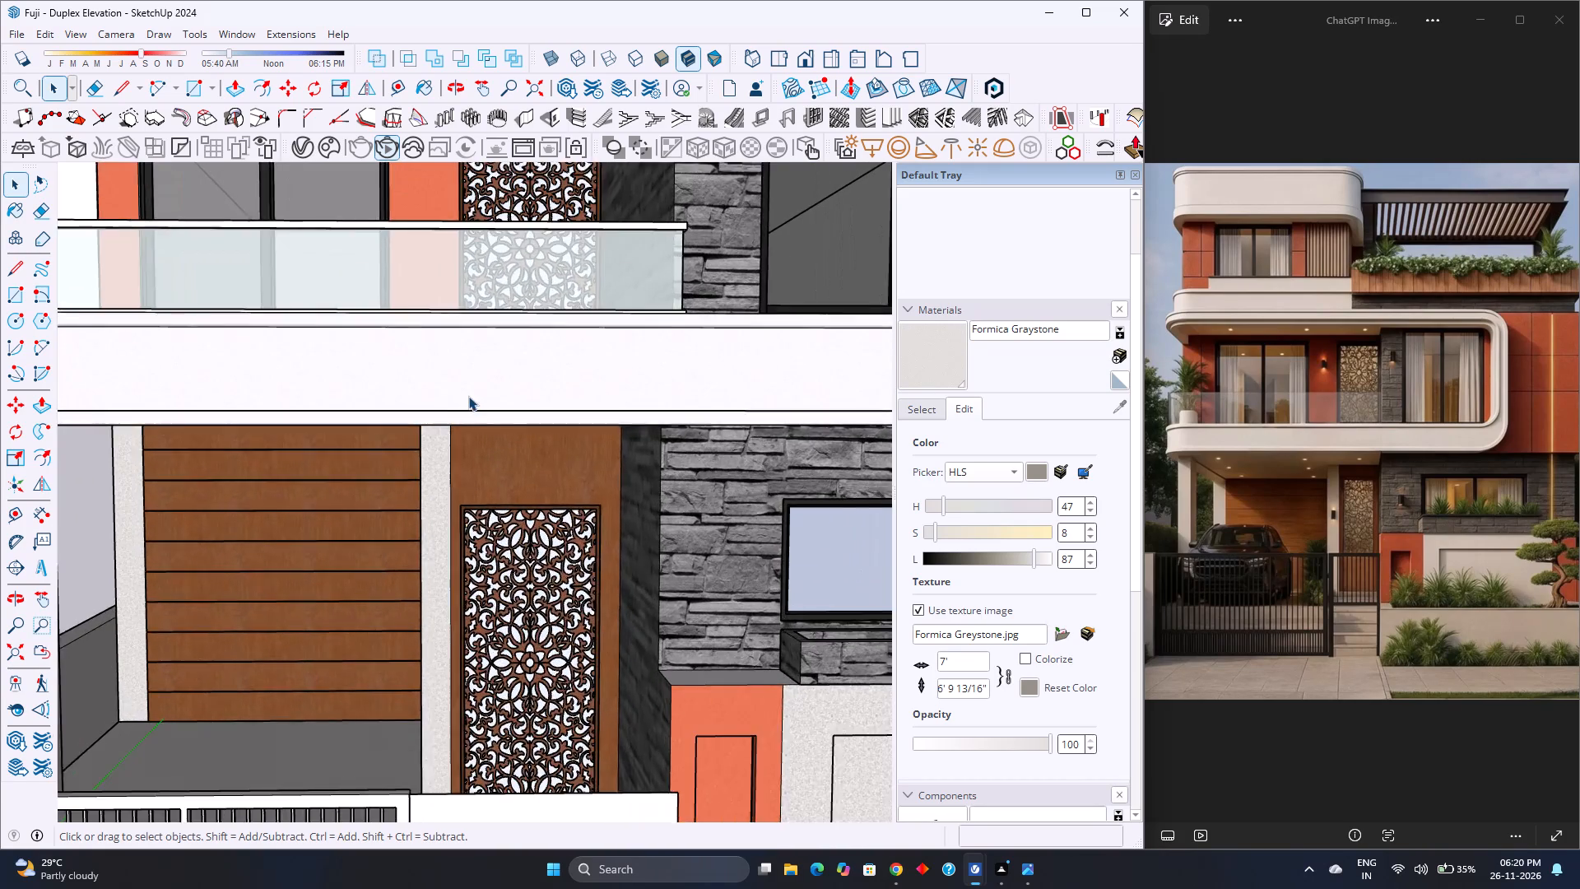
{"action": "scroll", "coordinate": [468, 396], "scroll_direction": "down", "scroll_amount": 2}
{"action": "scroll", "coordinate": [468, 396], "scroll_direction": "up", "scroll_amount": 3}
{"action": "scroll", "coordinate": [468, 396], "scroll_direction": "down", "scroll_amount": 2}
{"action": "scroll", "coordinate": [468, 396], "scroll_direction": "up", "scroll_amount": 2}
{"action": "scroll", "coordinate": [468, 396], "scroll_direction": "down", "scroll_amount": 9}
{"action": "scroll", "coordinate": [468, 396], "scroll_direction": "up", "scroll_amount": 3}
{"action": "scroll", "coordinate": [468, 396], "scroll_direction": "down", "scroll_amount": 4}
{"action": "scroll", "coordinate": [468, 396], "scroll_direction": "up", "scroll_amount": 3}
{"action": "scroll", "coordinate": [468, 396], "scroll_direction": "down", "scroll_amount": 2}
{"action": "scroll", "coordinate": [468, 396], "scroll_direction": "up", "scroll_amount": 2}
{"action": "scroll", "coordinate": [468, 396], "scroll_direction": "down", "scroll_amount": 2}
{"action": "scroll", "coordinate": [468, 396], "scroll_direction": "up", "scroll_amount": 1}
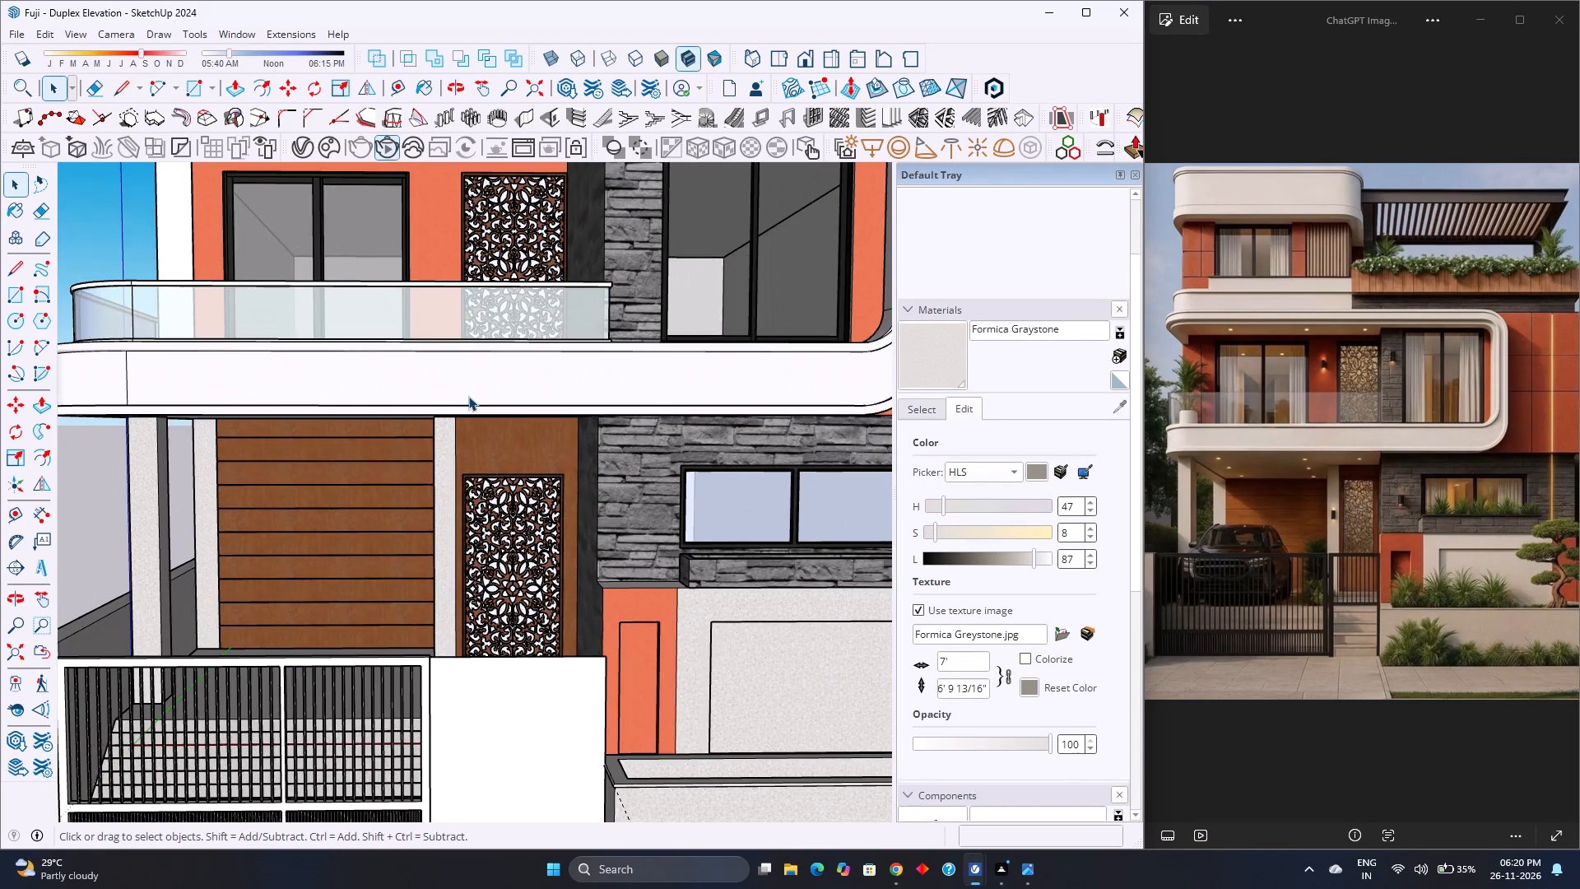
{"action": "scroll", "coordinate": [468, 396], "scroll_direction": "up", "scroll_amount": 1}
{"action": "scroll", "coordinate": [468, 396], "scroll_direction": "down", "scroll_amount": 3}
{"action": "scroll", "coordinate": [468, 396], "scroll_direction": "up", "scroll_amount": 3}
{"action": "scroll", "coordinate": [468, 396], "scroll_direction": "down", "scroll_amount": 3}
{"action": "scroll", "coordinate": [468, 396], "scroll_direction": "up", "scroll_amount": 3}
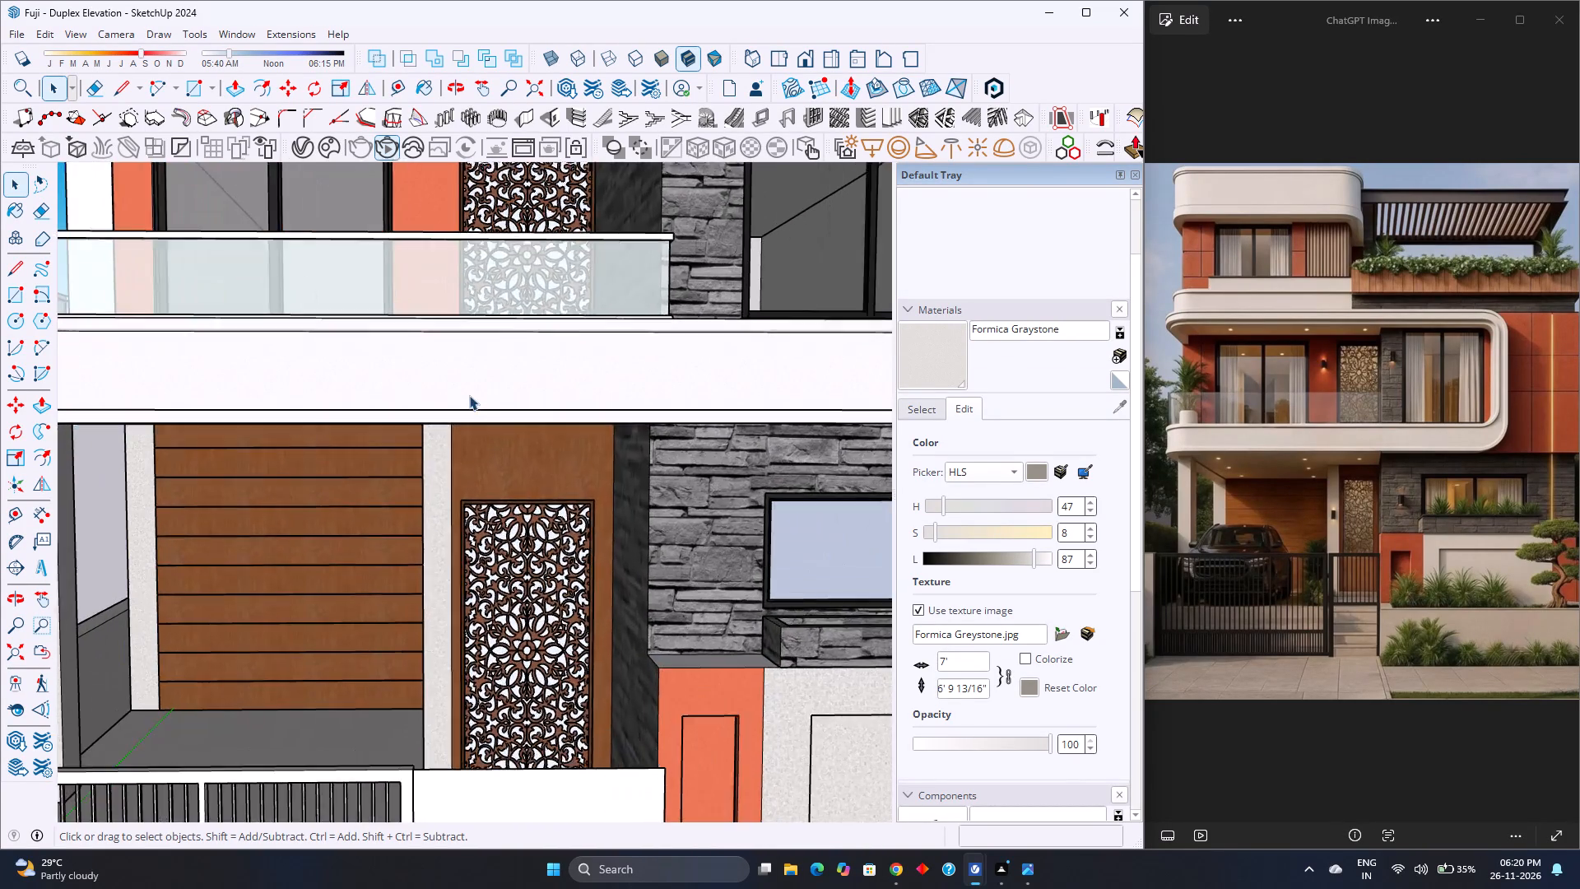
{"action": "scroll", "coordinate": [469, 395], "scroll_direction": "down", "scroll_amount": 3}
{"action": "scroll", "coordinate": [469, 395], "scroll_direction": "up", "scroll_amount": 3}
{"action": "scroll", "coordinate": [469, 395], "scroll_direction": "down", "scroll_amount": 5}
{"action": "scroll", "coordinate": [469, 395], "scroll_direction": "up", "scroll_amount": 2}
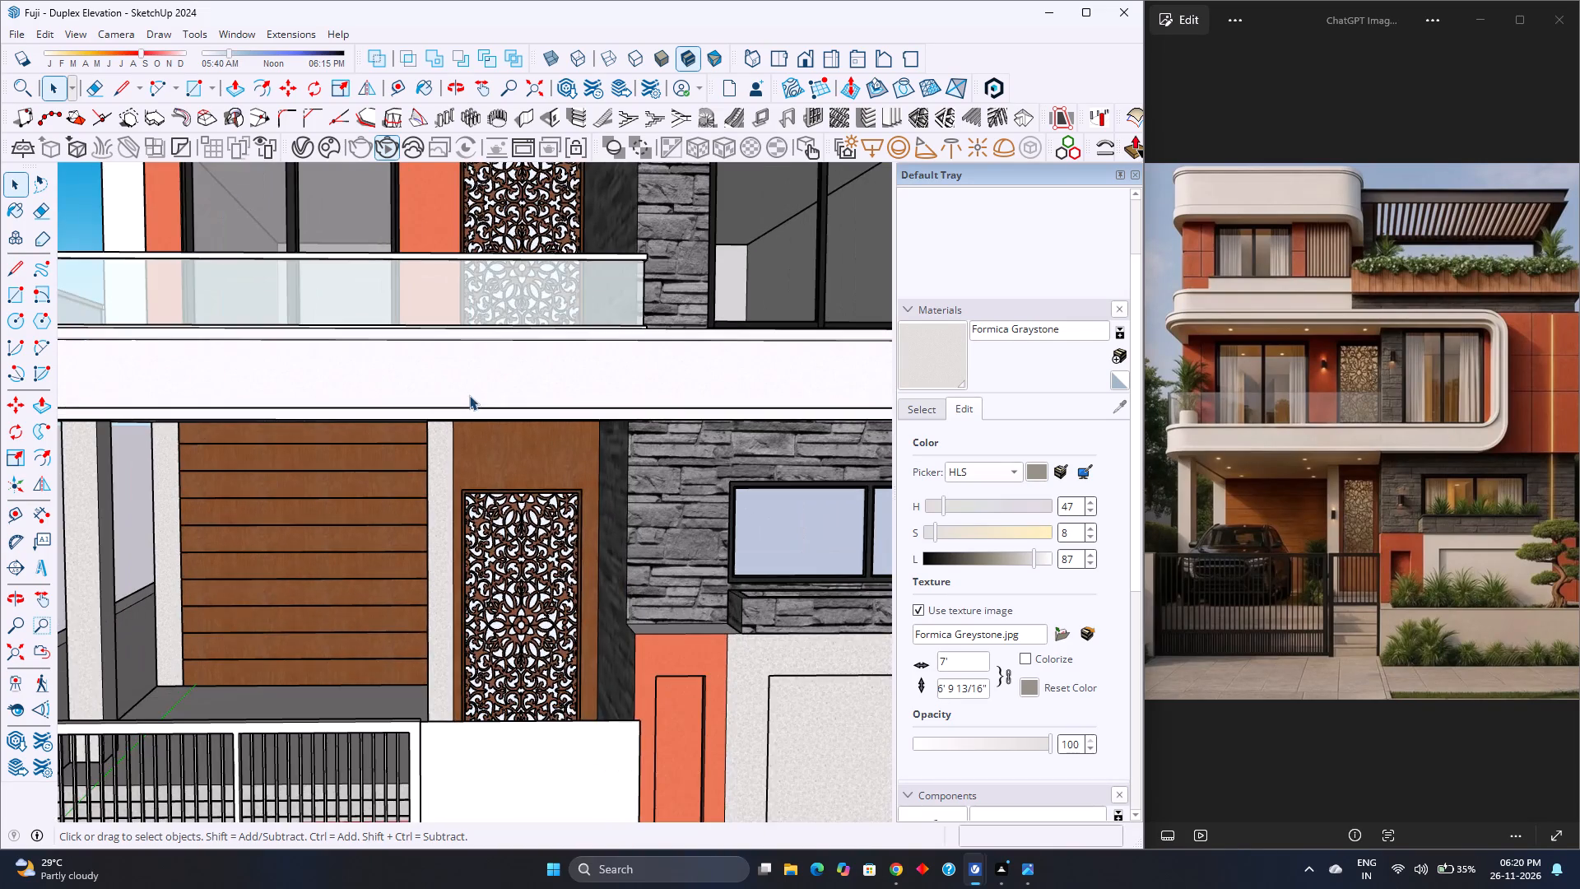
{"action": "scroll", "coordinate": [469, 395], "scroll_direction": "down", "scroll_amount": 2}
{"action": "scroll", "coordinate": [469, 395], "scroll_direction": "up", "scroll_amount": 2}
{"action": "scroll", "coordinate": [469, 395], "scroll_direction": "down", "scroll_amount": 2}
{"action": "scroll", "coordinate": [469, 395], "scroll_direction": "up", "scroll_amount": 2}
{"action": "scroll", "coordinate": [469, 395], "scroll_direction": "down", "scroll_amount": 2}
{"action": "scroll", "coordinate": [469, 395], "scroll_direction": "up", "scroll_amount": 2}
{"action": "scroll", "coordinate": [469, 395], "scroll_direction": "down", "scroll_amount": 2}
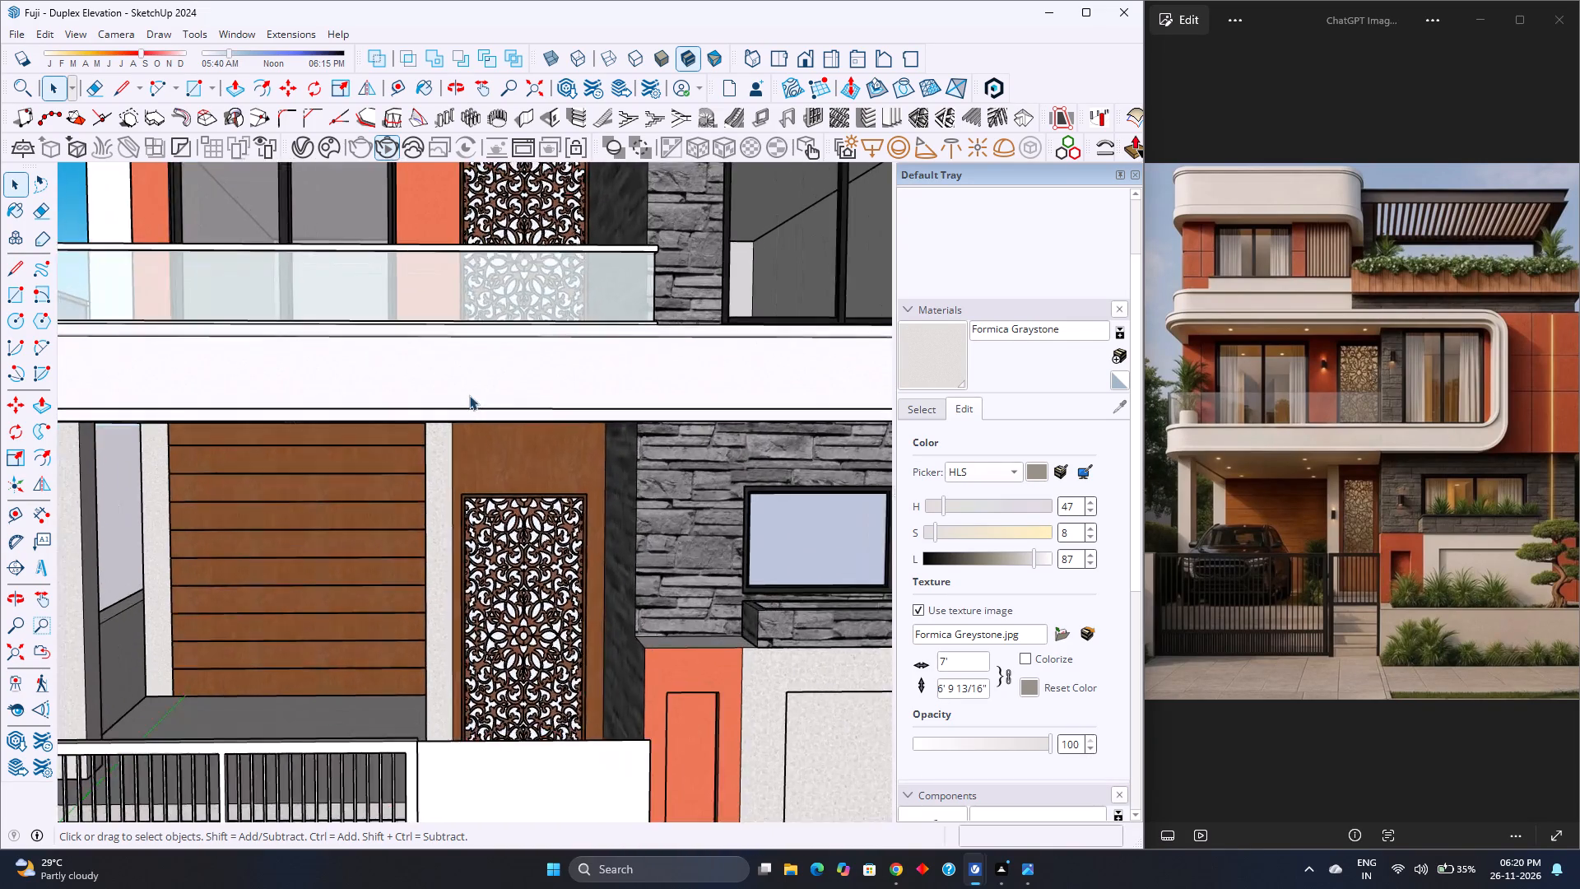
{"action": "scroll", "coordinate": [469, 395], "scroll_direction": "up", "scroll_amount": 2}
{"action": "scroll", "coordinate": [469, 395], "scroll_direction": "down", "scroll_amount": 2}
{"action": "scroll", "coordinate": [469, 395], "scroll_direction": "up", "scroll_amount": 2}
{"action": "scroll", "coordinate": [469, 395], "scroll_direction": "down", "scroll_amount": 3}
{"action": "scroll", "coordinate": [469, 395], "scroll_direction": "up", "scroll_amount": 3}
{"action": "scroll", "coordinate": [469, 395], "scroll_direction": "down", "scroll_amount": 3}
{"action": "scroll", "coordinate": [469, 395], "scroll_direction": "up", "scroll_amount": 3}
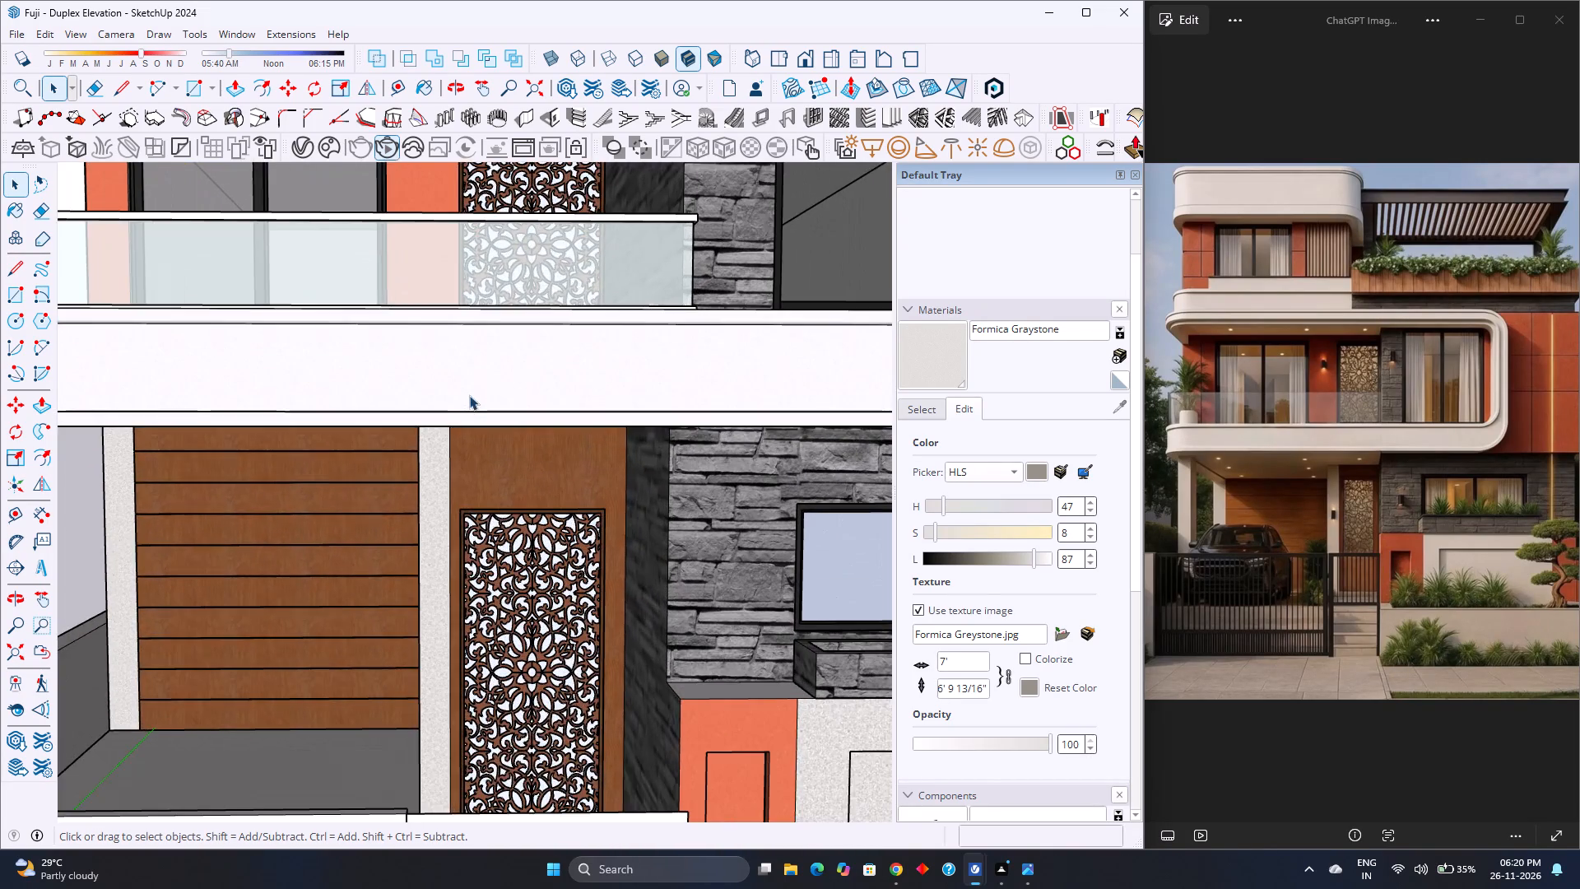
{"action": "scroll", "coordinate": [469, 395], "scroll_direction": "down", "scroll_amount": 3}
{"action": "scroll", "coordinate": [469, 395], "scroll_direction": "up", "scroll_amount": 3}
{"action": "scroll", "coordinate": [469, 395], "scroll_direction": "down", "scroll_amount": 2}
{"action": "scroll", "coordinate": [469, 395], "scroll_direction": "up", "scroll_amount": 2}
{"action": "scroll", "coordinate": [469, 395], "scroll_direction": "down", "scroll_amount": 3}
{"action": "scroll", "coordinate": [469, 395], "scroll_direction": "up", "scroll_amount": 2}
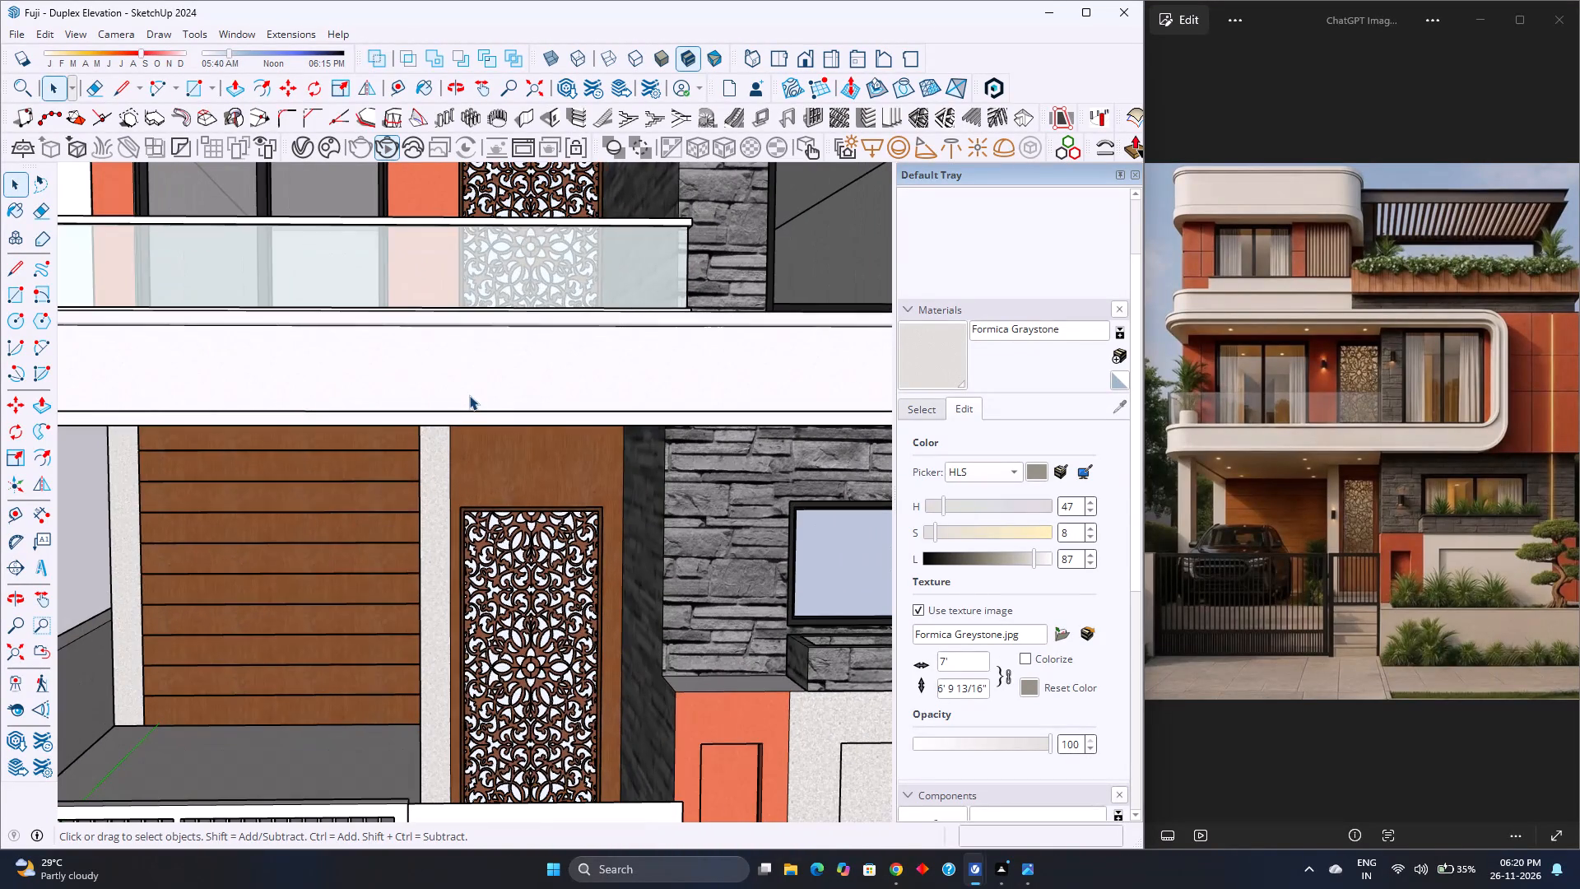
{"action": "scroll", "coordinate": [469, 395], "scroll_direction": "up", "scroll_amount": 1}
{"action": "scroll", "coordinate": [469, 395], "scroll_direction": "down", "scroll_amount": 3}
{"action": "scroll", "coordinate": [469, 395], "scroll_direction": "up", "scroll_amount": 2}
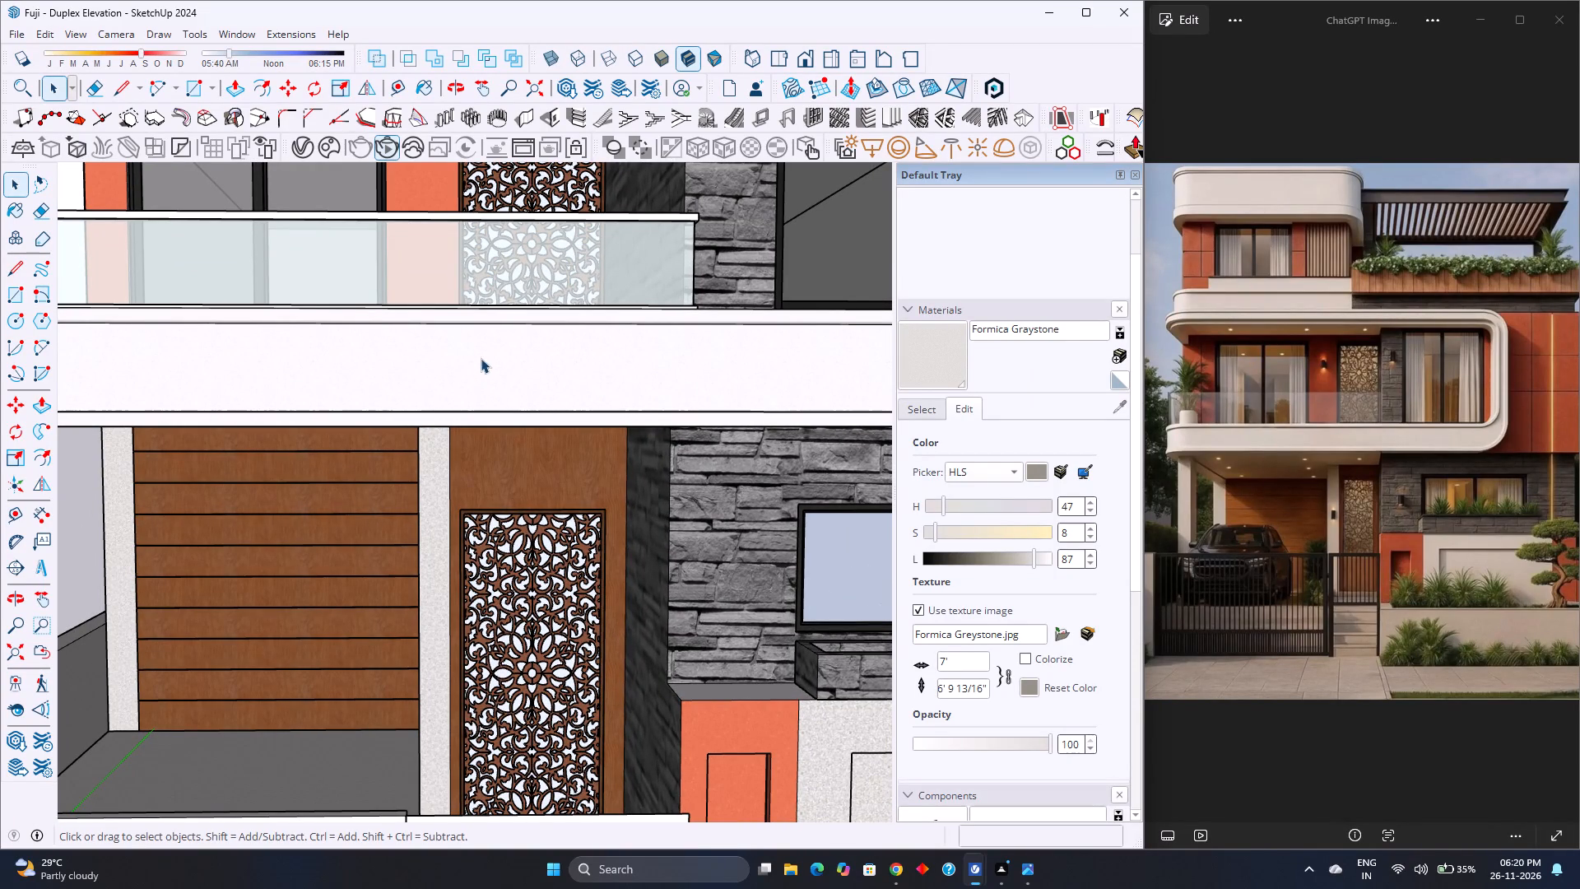
Paint the whole curved roof band group above the top-floor room with Formica Graystone and clear the selection.
{"action": "scroll", "coordinate": [354, 585], "scroll_direction": "down", "scroll_amount": 10}
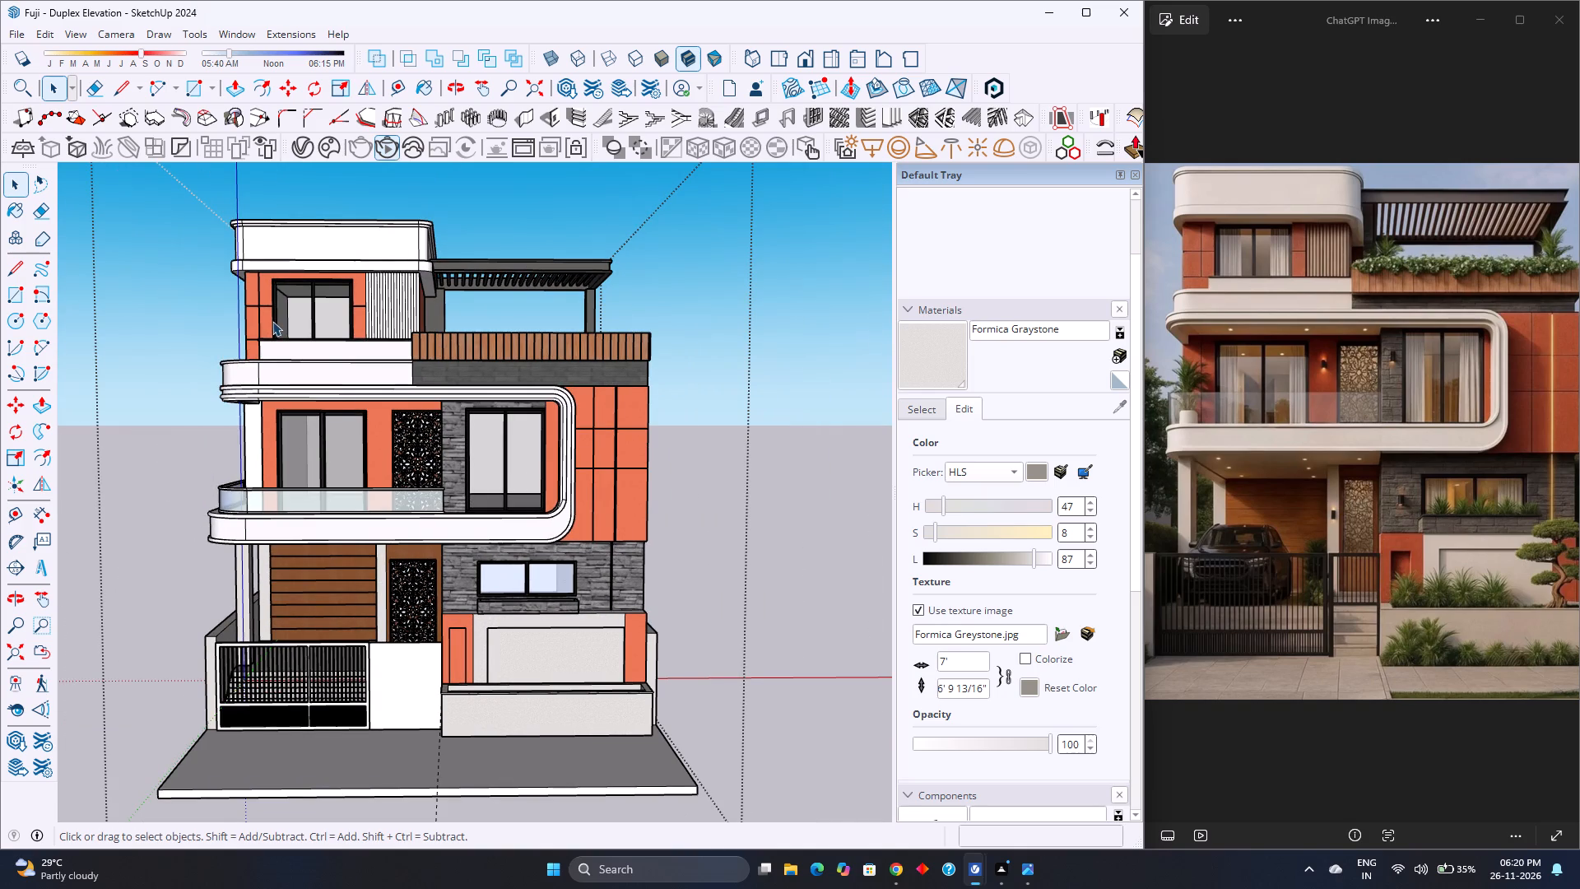
{"action": "scroll", "coordinate": [352, 384], "scroll_direction": "up", "scroll_amount": 8}
{"action": "middle_click_drag", "start_coordinate": [352, 384], "coordinate": [435, 538]}
{"action": "scroll", "coordinate": [293, 307], "scroll_direction": "up", "scroll_amount": 5}
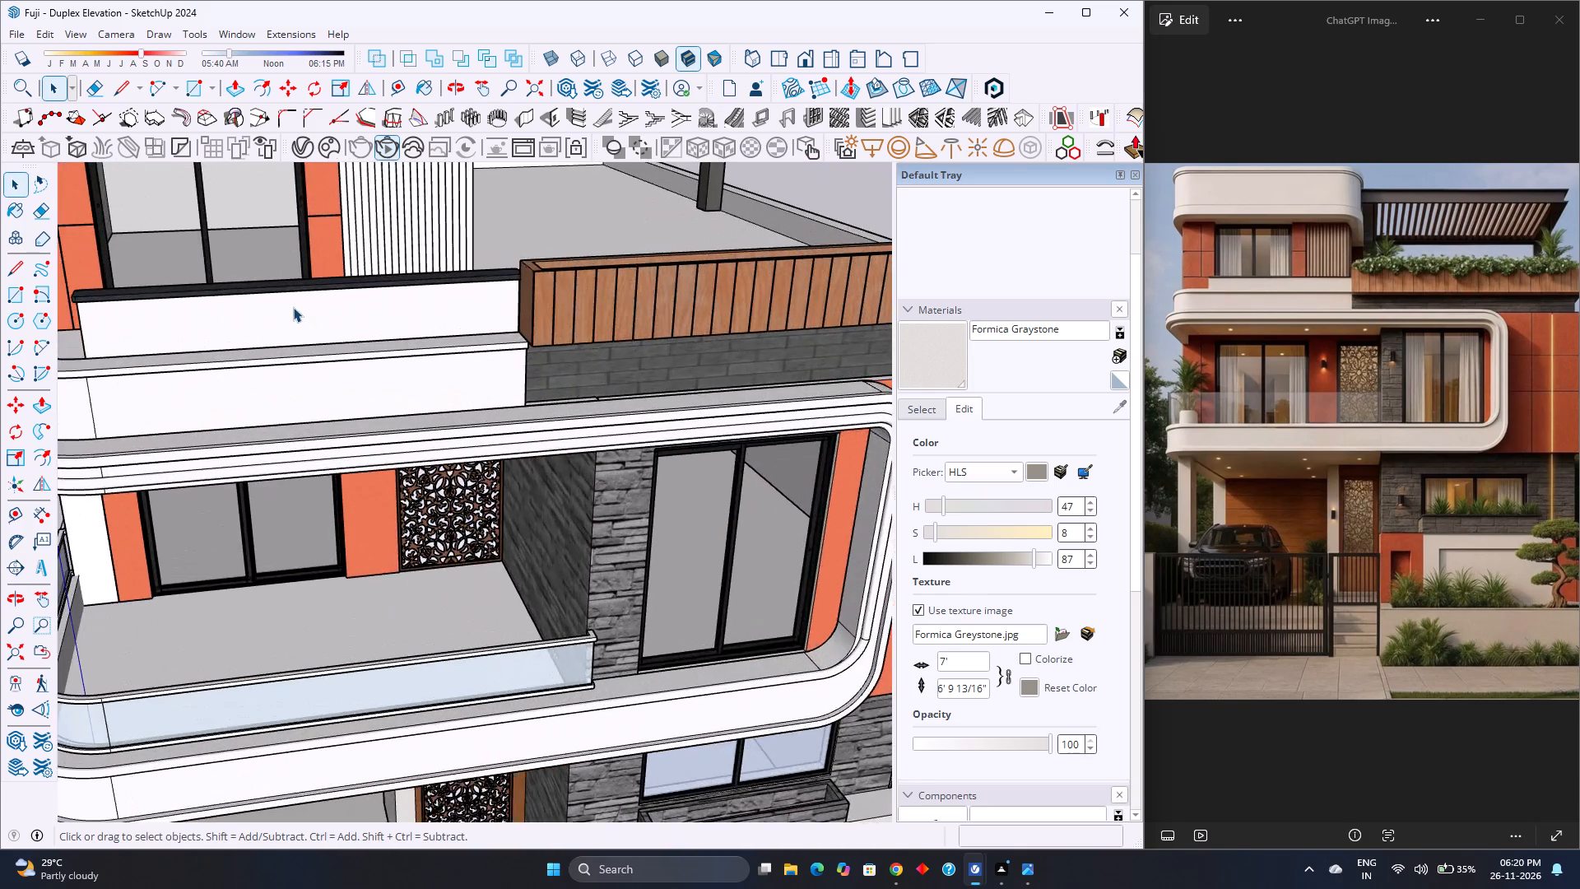
{"action": "scroll", "coordinate": [293, 307], "scroll_direction": "up", "scroll_amount": 7}
{"action": "middle_click_drag", "start_coordinate": [289, 332], "coordinate": [580, 407]}
{"action": "scroll", "coordinate": [581, 407], "scroll_direction": "down", "scroll_amount": 9}
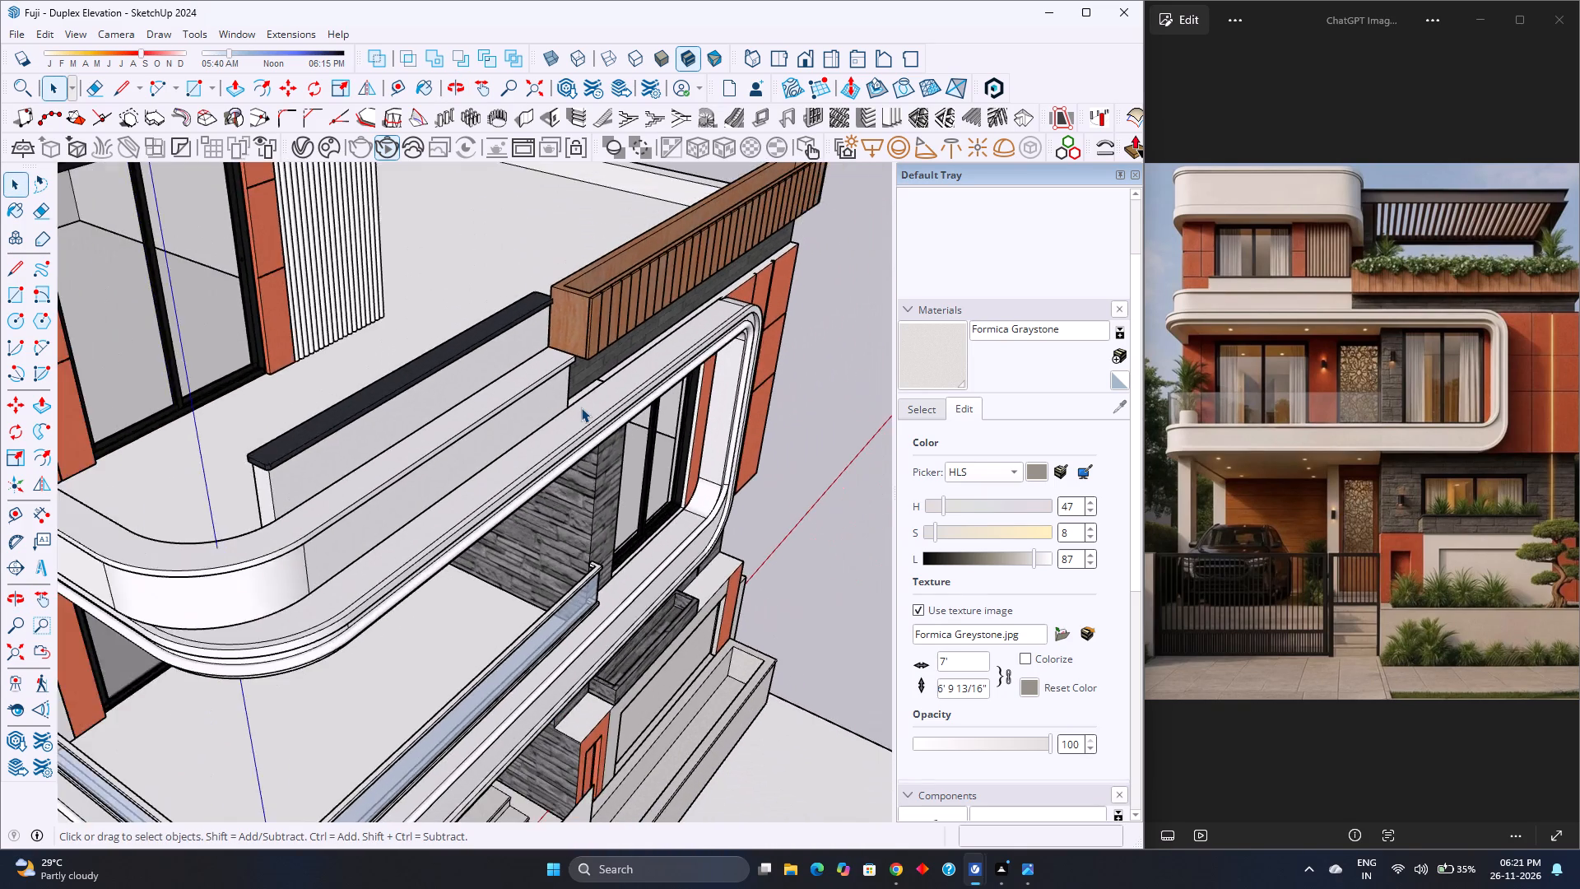
{"action": "scroll", "coordinate": [581, 407], "scroll_direction": "down", "scroll_amount": 6}
{"action": "scroll", "coordinate": [286, 310], "scroll_direction": "down", "scroll_amount": 3}
{"action": "double_click", "coordinate": [270, 268]}
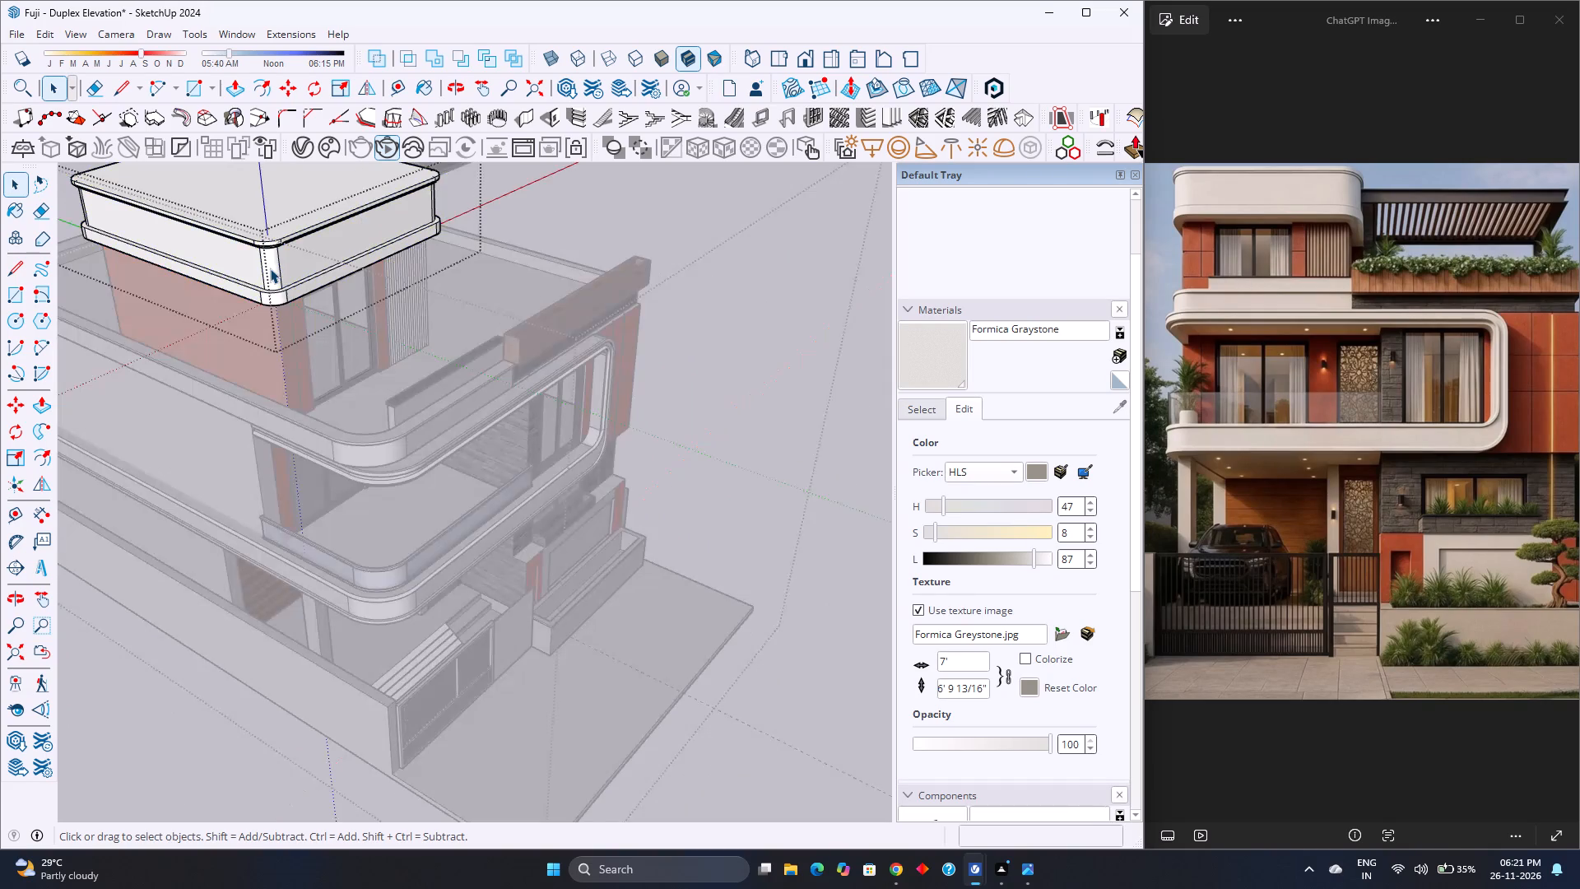
{"action": "key", "text": "grave"}
{"action": "key", "text": "Escape"}
{"action": "left_click", "coordinate": [272, 268]}
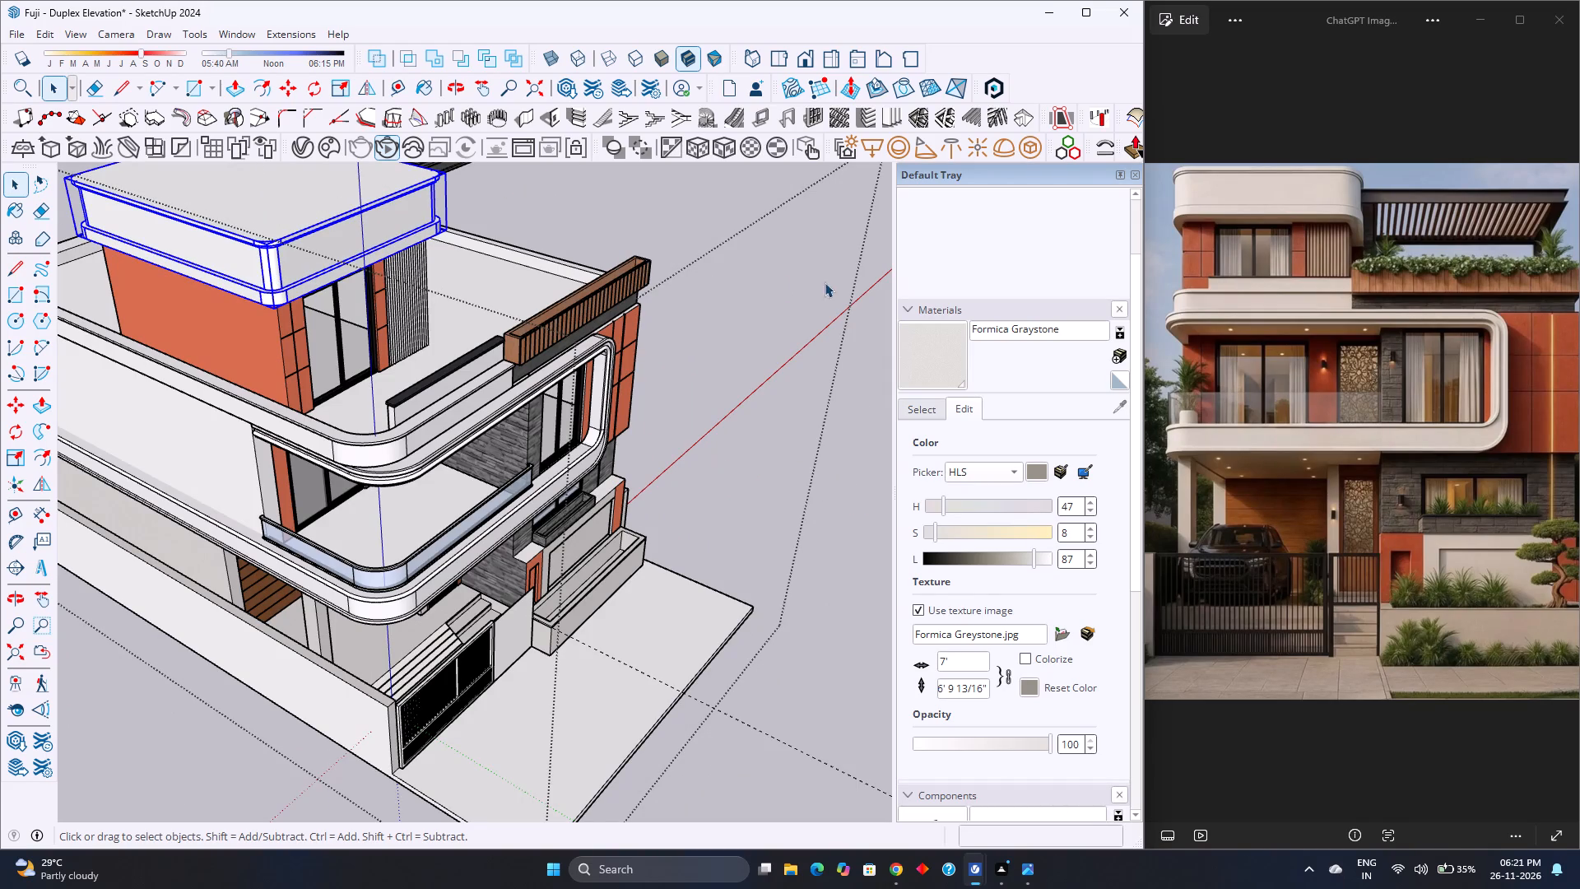
{"action": "left_click", "coordinate": [928, 350]}
{"action": "left_click", "coordinate": [257, 251]}
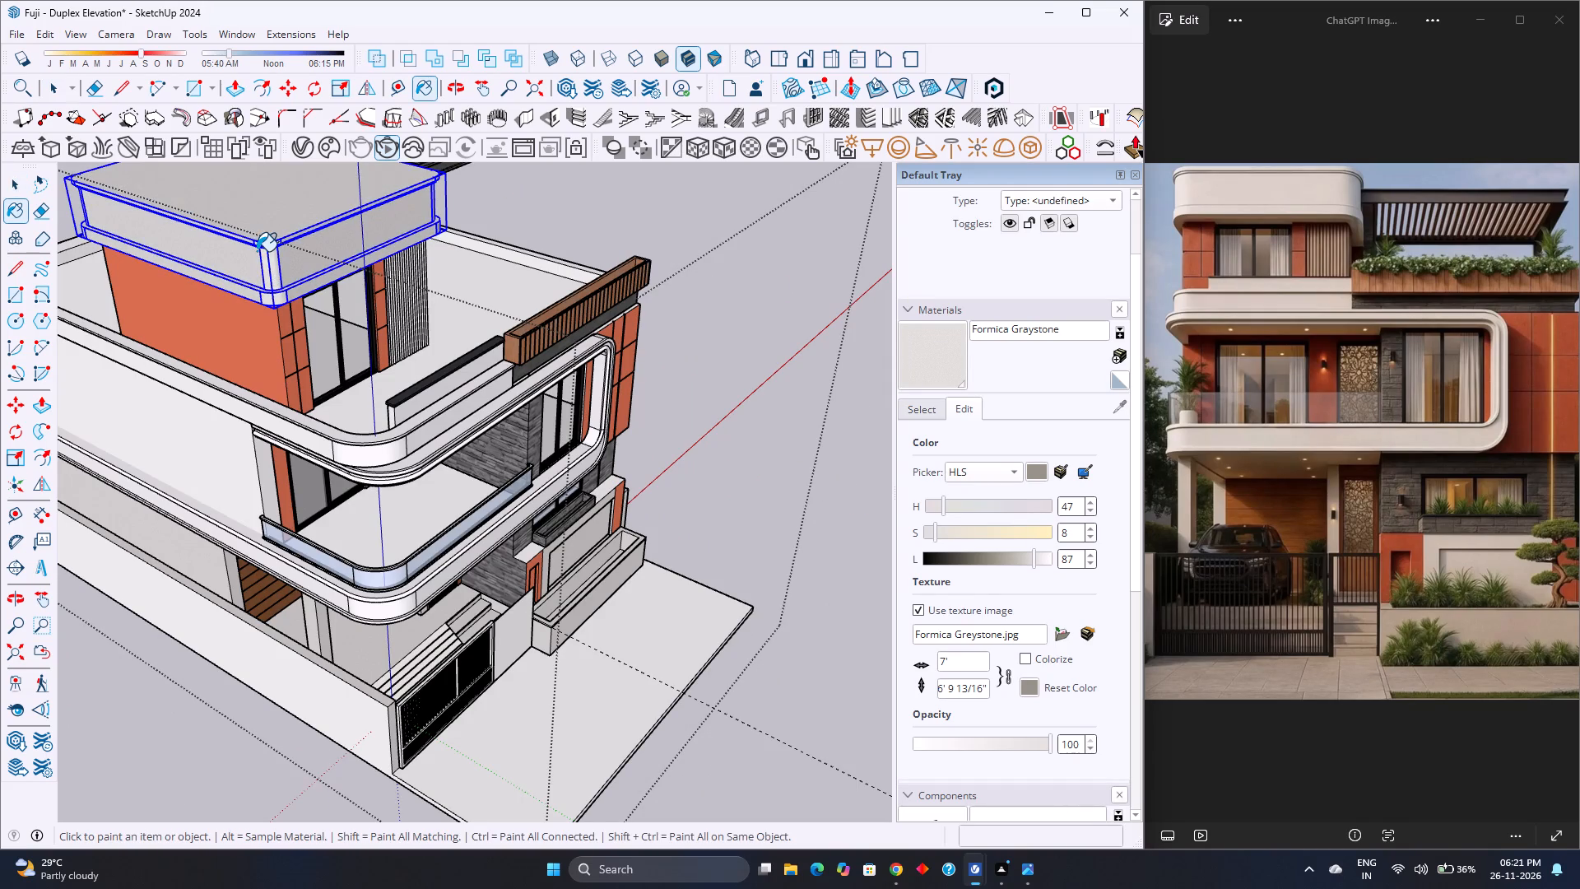
{"action": "key", "text": "space"}
{"action": "key", "text": "Escape"}
Examine the front elevation, from the roof band down to the balcony, gate and boundary wall, for surfaces still unpainted.
{"action": "scroll", "coordinate": [271, 256], "scroll_direction": "down", "scroll_amount": 4}
{"action": "scroll", "coordinate": [488, 426], "scroll_direction": "down", "scroll_amount": 3}
{"action": "middle_click_drag", "start_coordinate": [484, 427], "coordinate": [183, 300]}
{"action": "middle_click", "coordinate": [183, 300]}
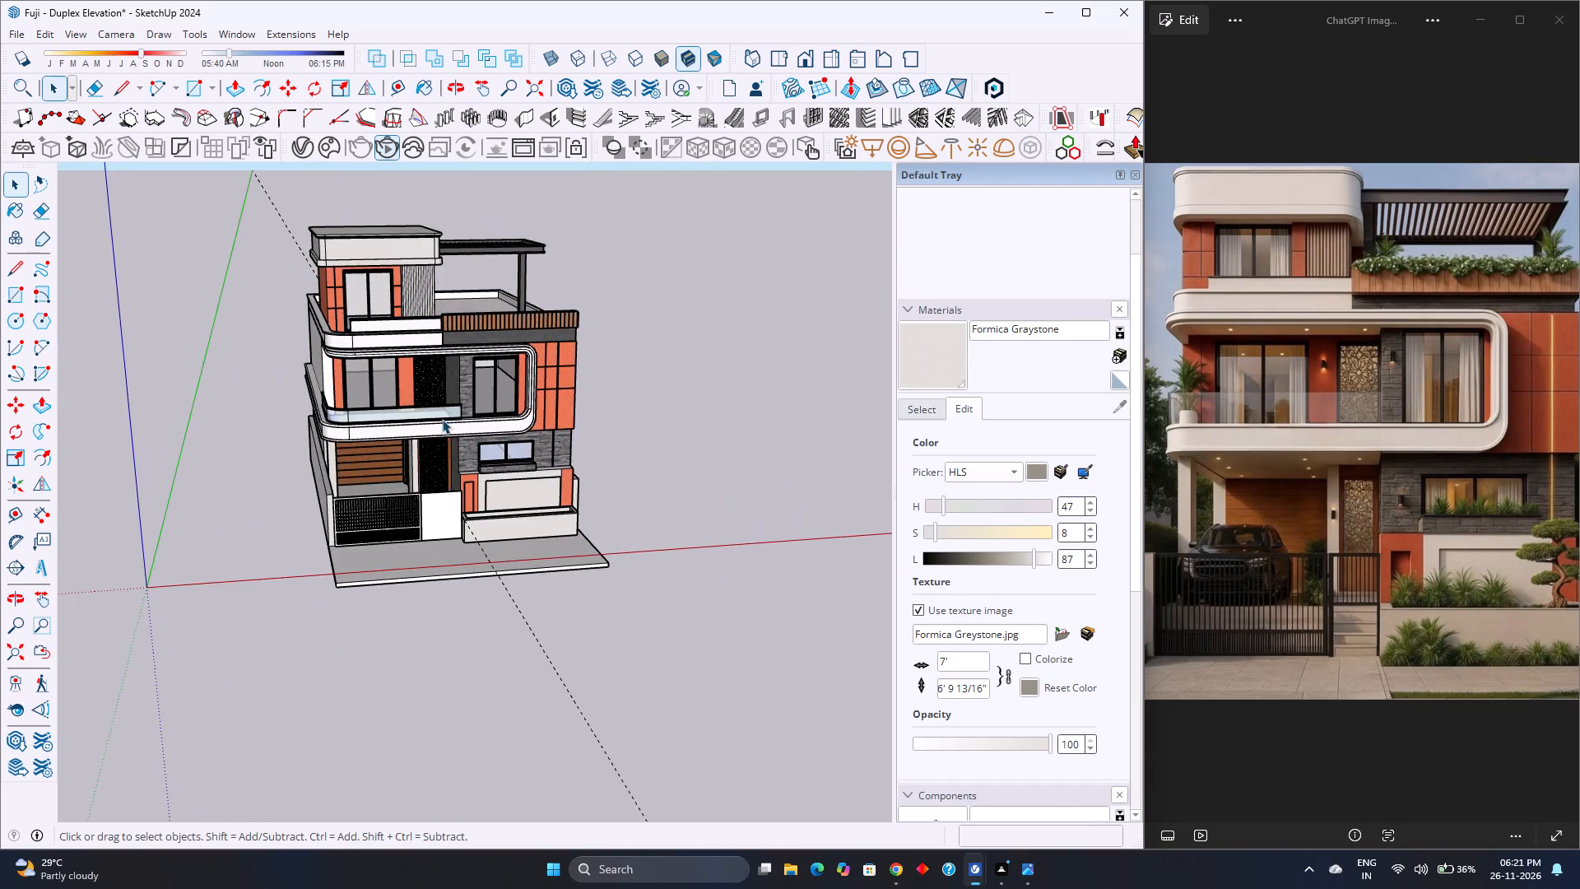
{"action": "scroll", "coordinate": [442, 420], "scroll_direction": "up", "scroll_amount": 5}
{"action": "middle_click_drag", "start_coordinate": [448, 429], "coordinate": [376, 369]}
{"action": "middle_click", "coordinate": [376, 369]}
{"action": "scroll", "coordinate": [380, 369], "scroll_direction": "down", "scroll_amount": 6}
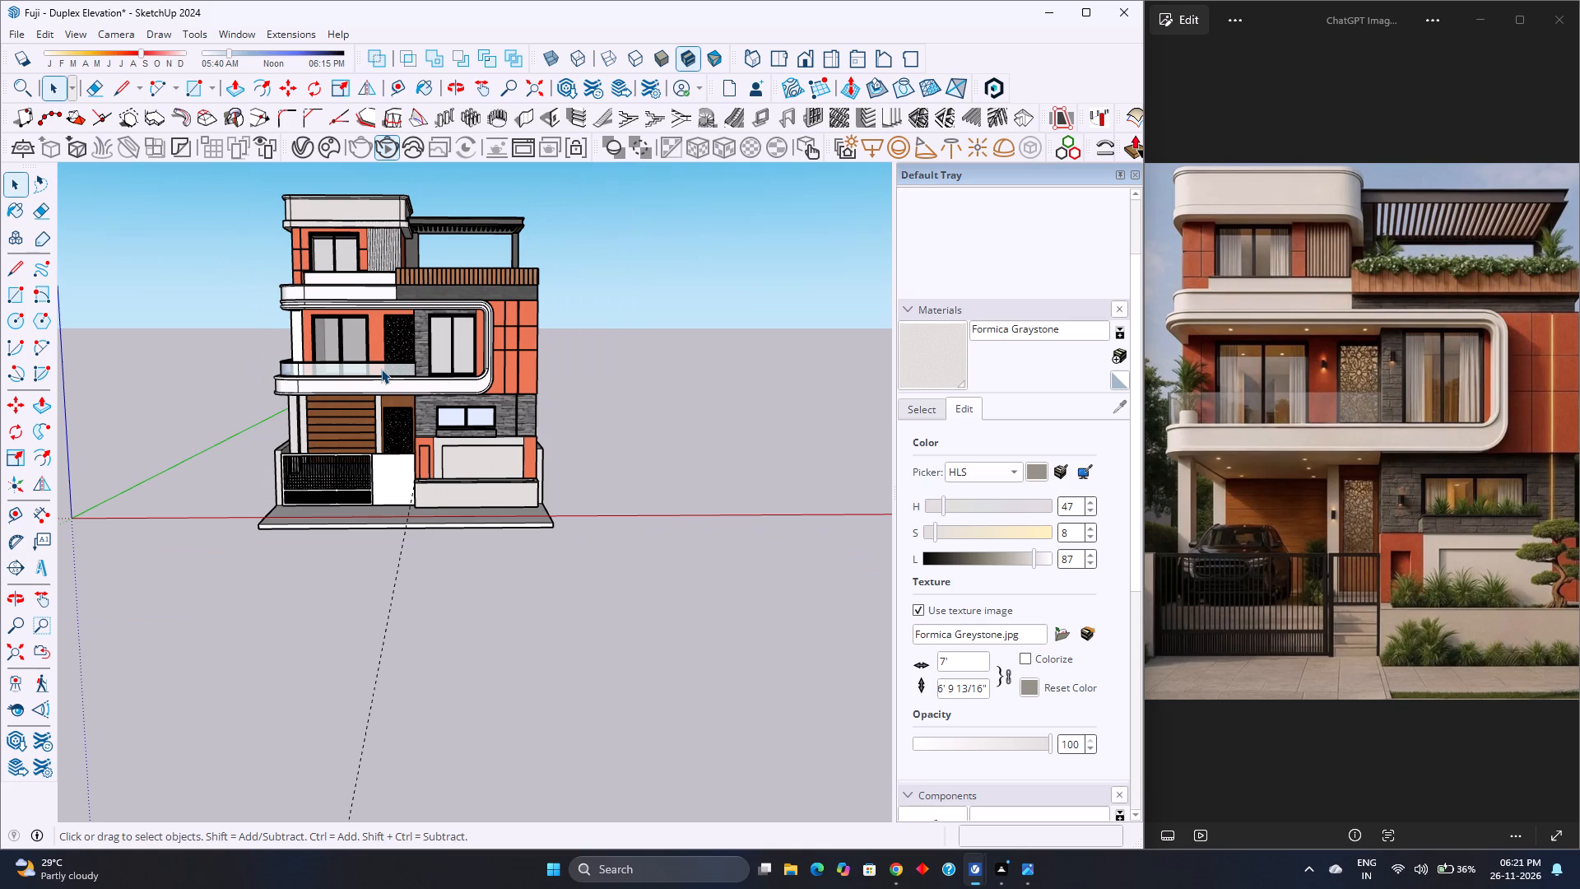
{"action": "scroll", "coordinate": [382, 369], "scroll_direction": "up", "scroll_amount": 6}
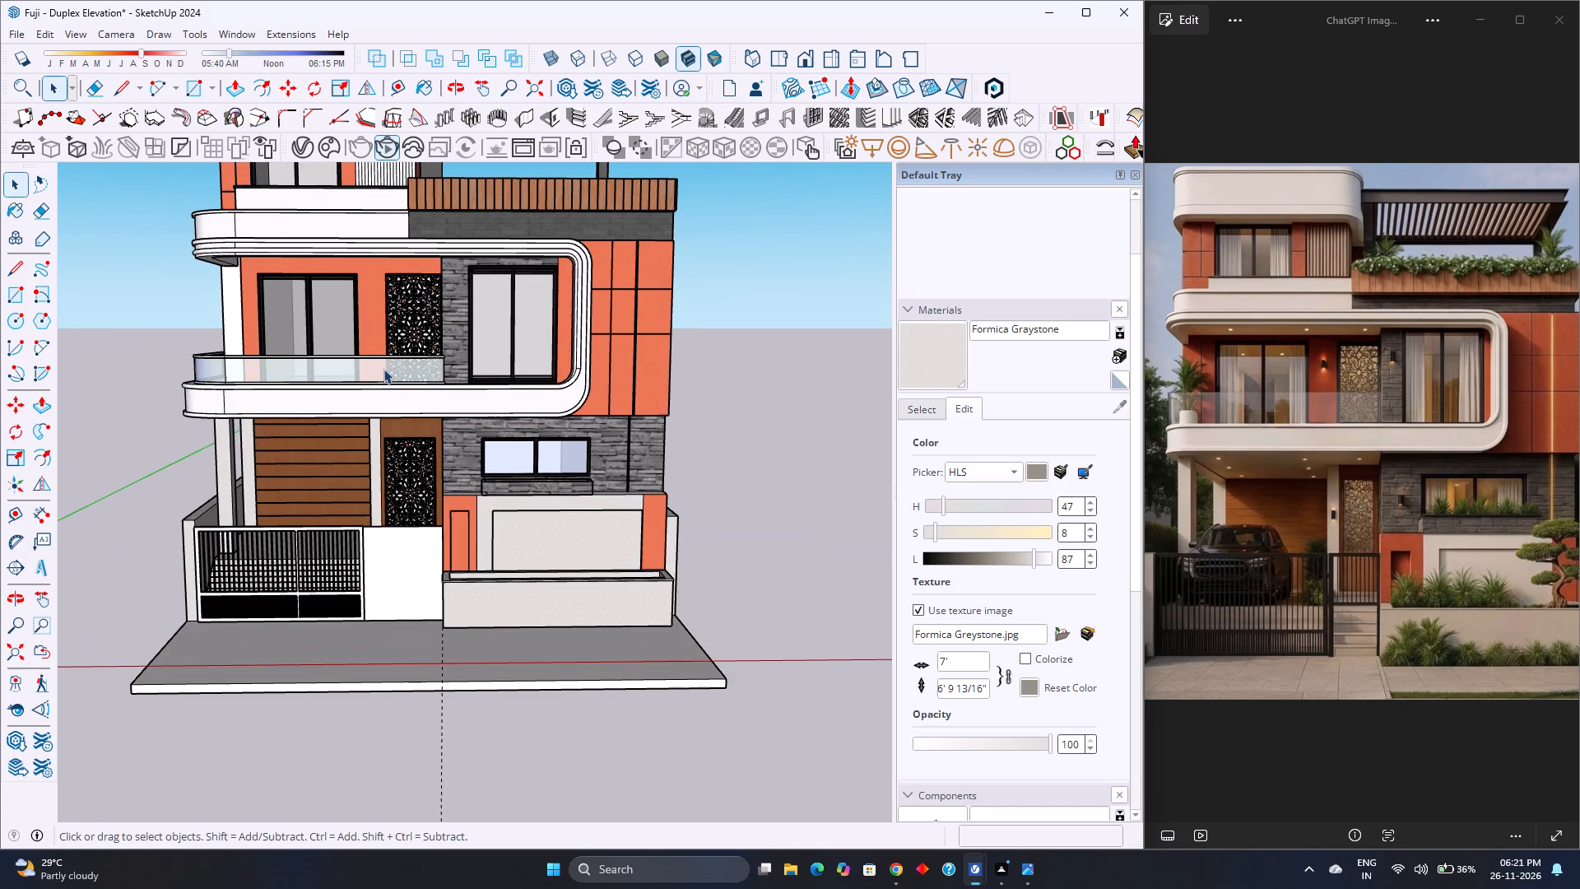
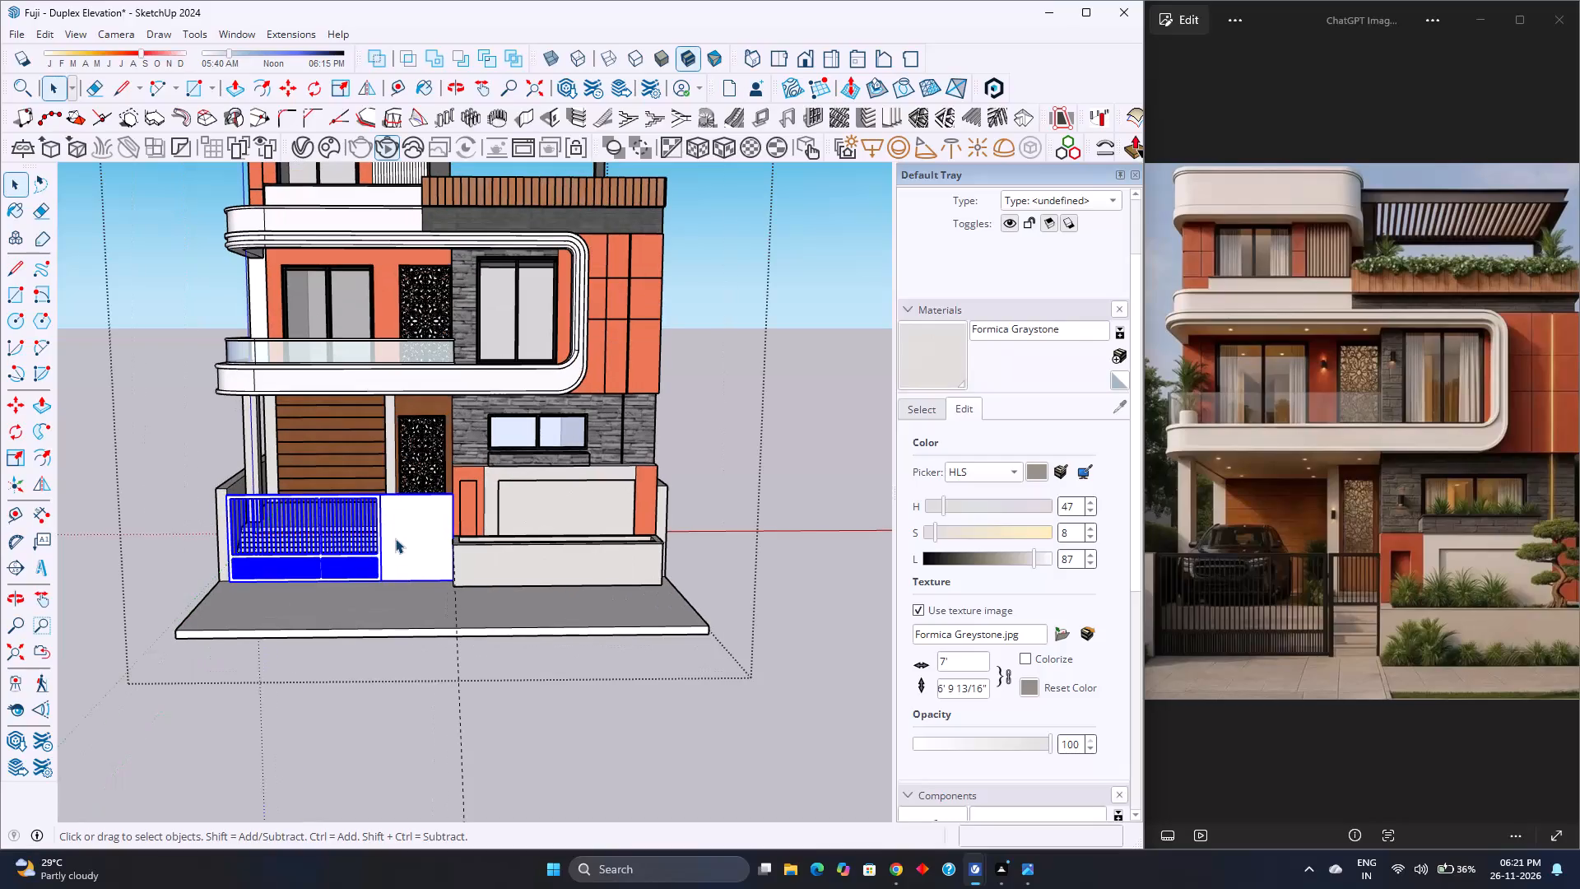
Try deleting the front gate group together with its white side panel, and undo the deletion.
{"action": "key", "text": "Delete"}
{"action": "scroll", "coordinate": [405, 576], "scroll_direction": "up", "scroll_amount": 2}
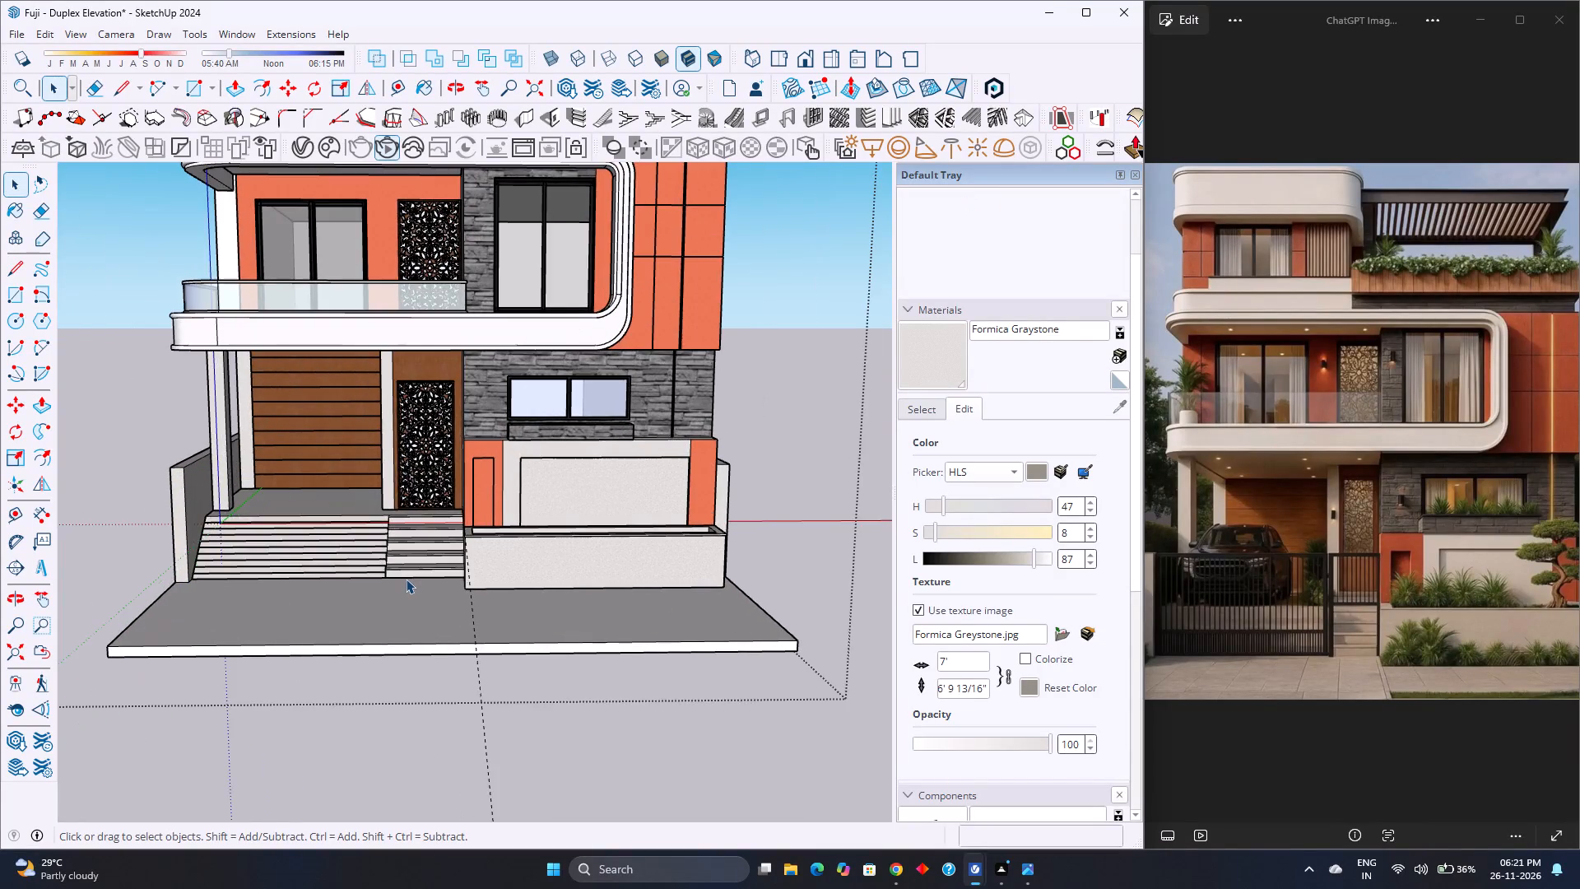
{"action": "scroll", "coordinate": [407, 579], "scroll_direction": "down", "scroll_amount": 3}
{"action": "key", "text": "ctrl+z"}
Save the duplex elevation model with the existing gate in place.
{"action": "key", "text": "ctrl+s"}
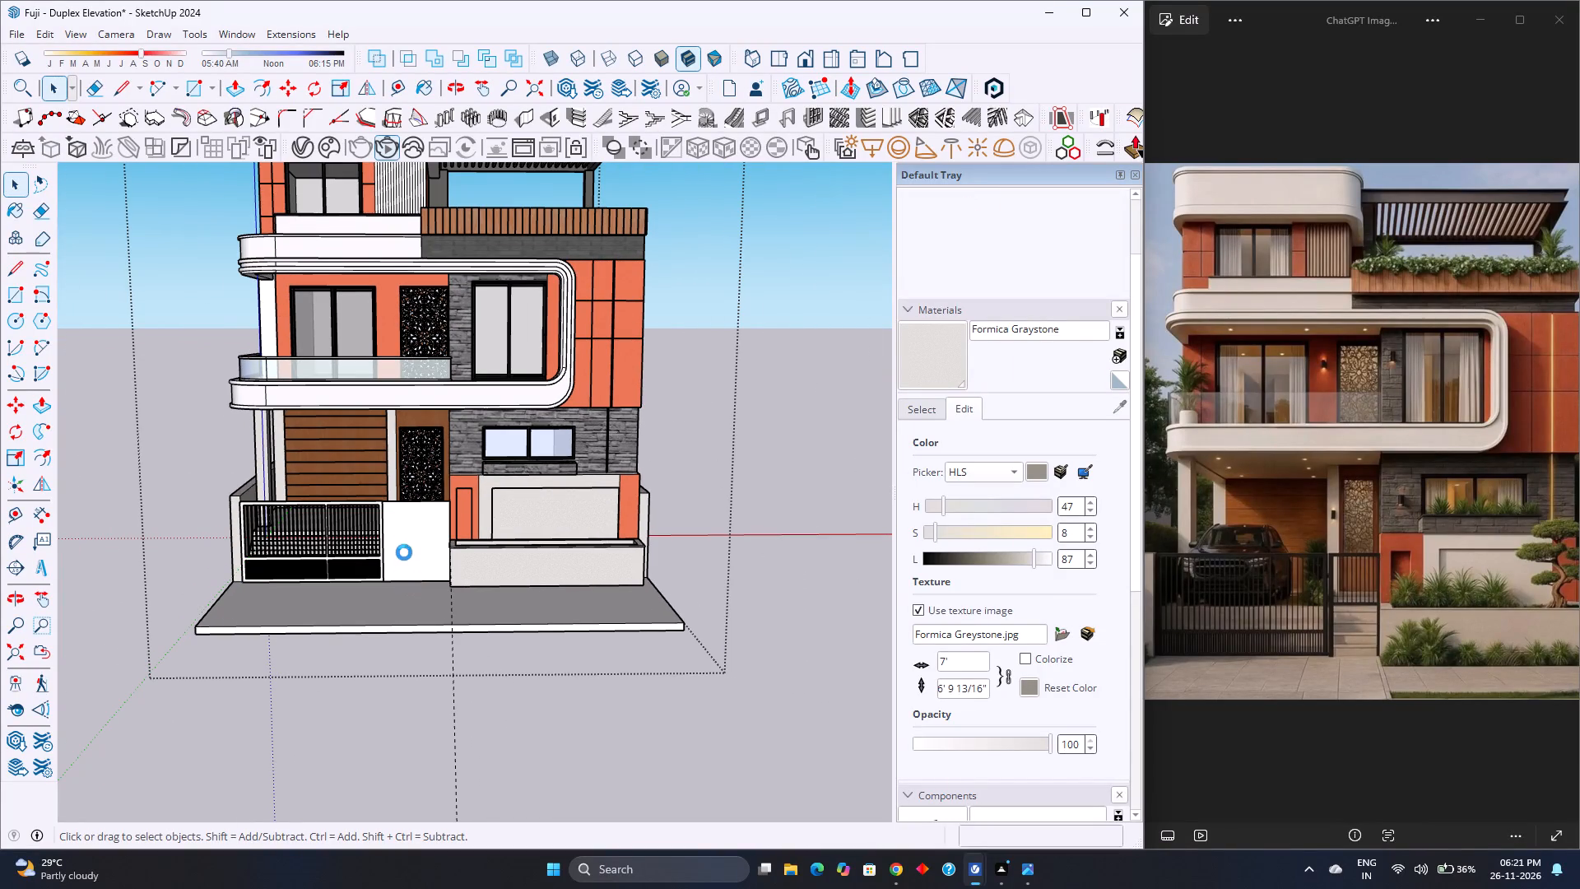
Delete the front gate group with its white side panel from in front of the entrance steps.
{"action": "left_click", "coordinate": [410, 529]}
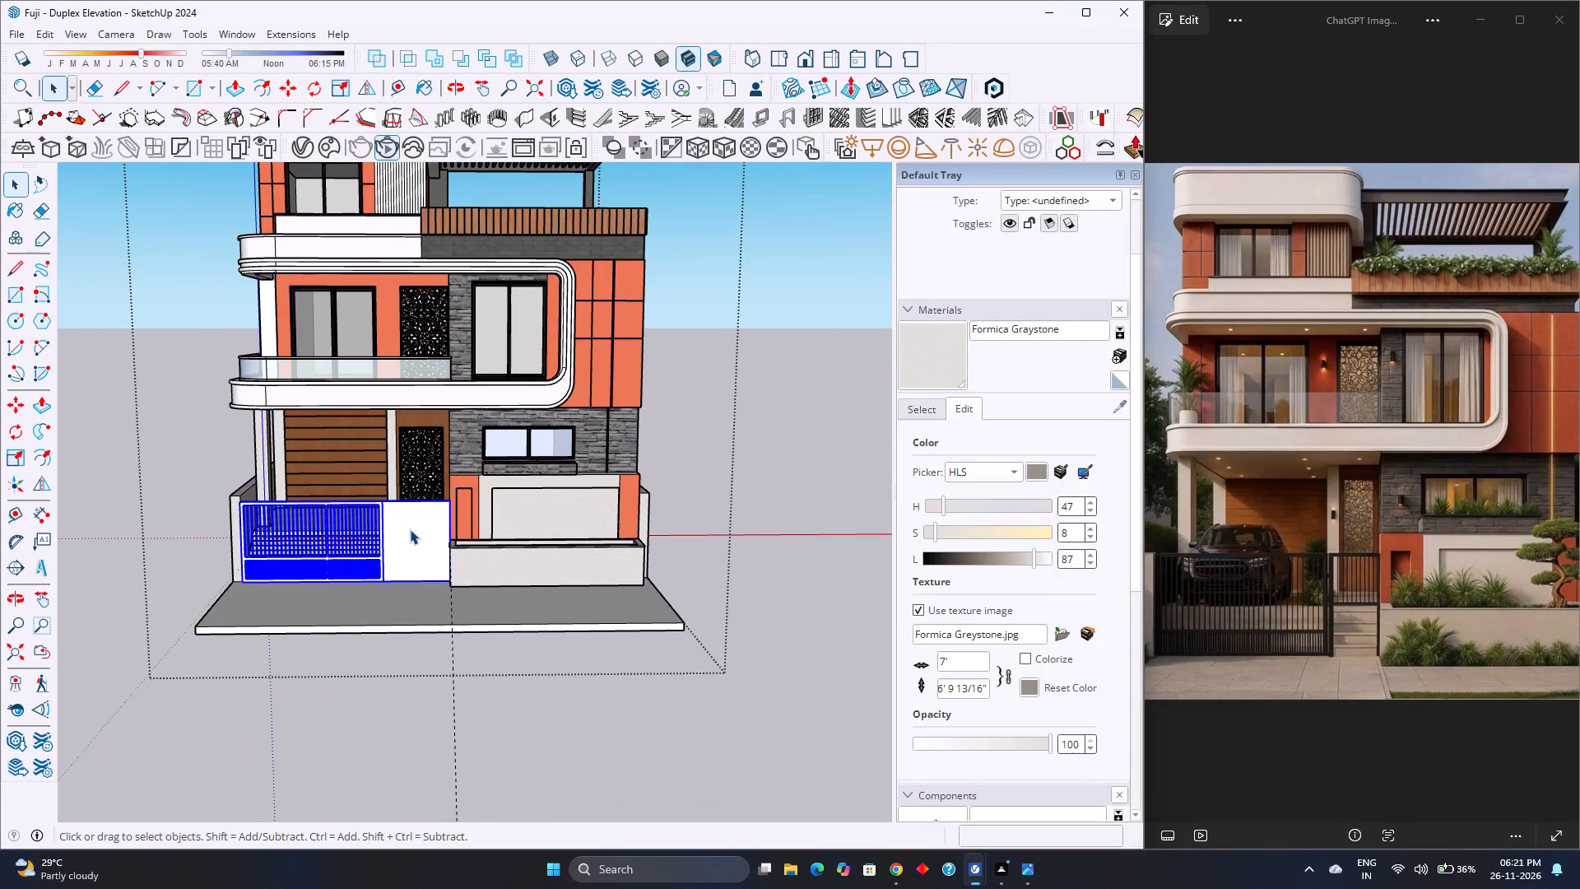
{"action": "key", "text": "Delete"}
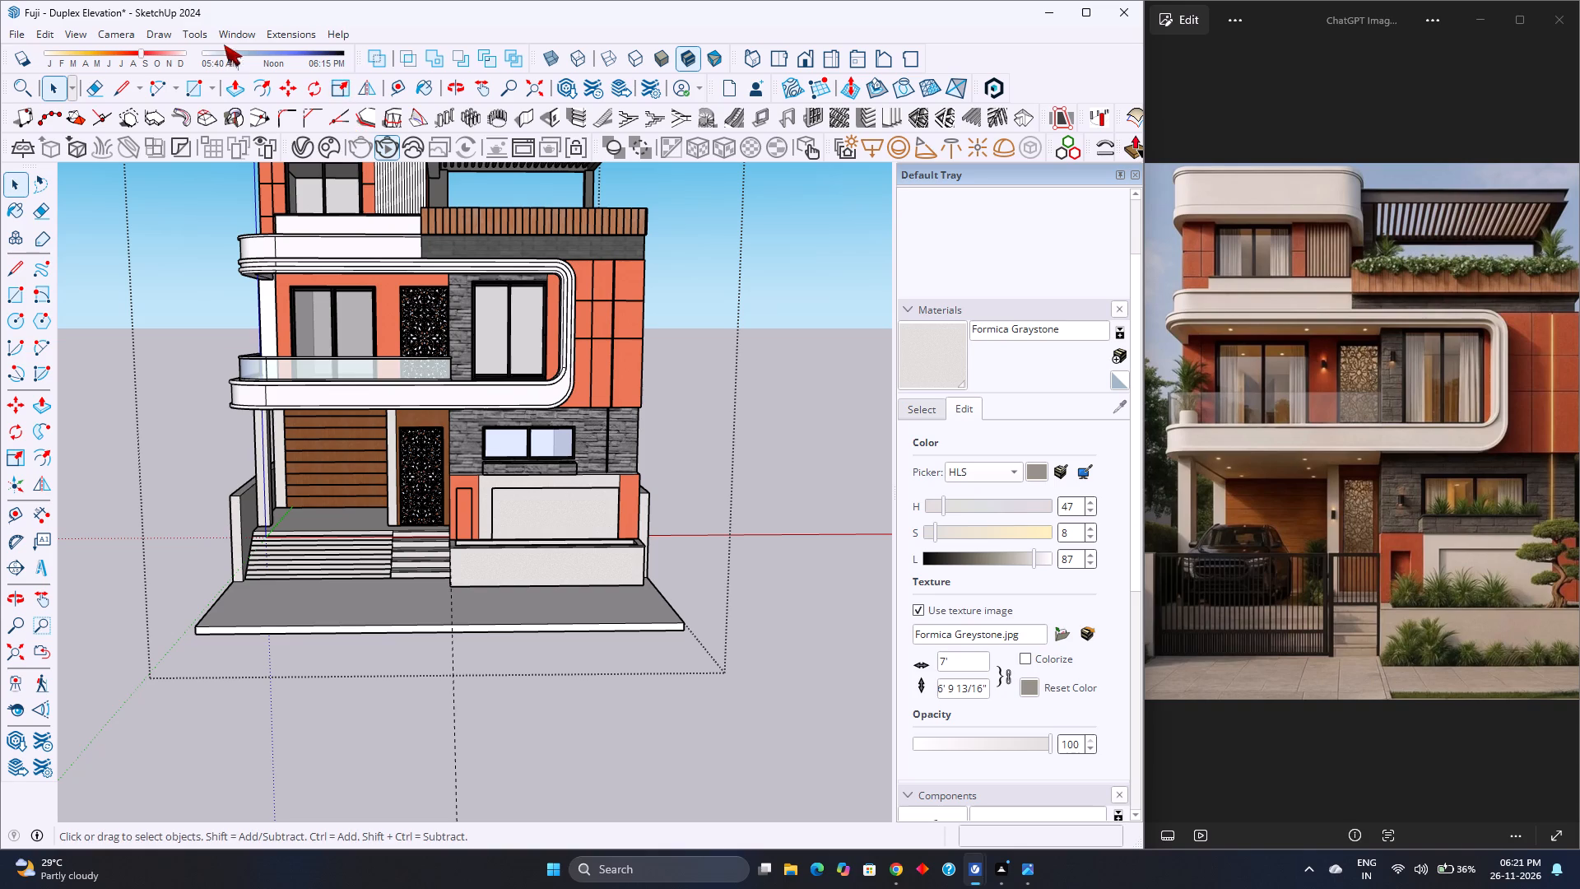
Open 3D Warehouse, dismiss the promotional pop-up and search the models for "Gate".
{"action": "left_click", "coordinate": [236, 29]}
{"action": "left_click", "coordinate": [309, 159]}
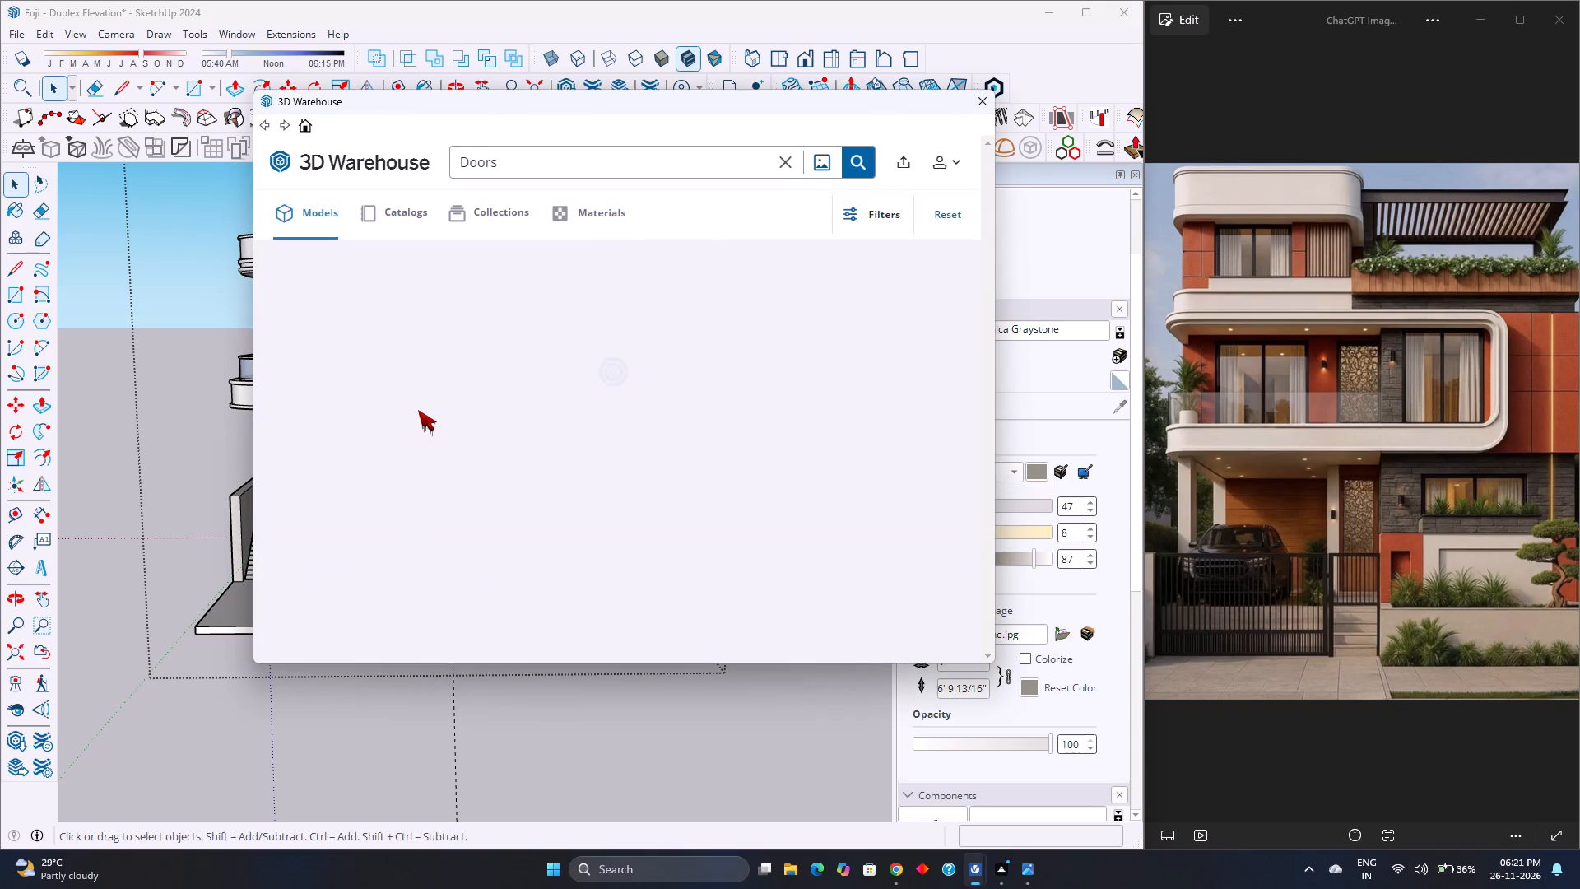
{"action": "left_click", "coordinate": [779, 165]}
{"action": "left_click", "coordinate": [764, 162]}
{"action": "type", "text": "GAte"}
{"action": "right_click_drag", "start_coordinate": [753, 192], "coordinate": [752, 207]}
{"action": "double_click", "coordinate": [751, 209]}
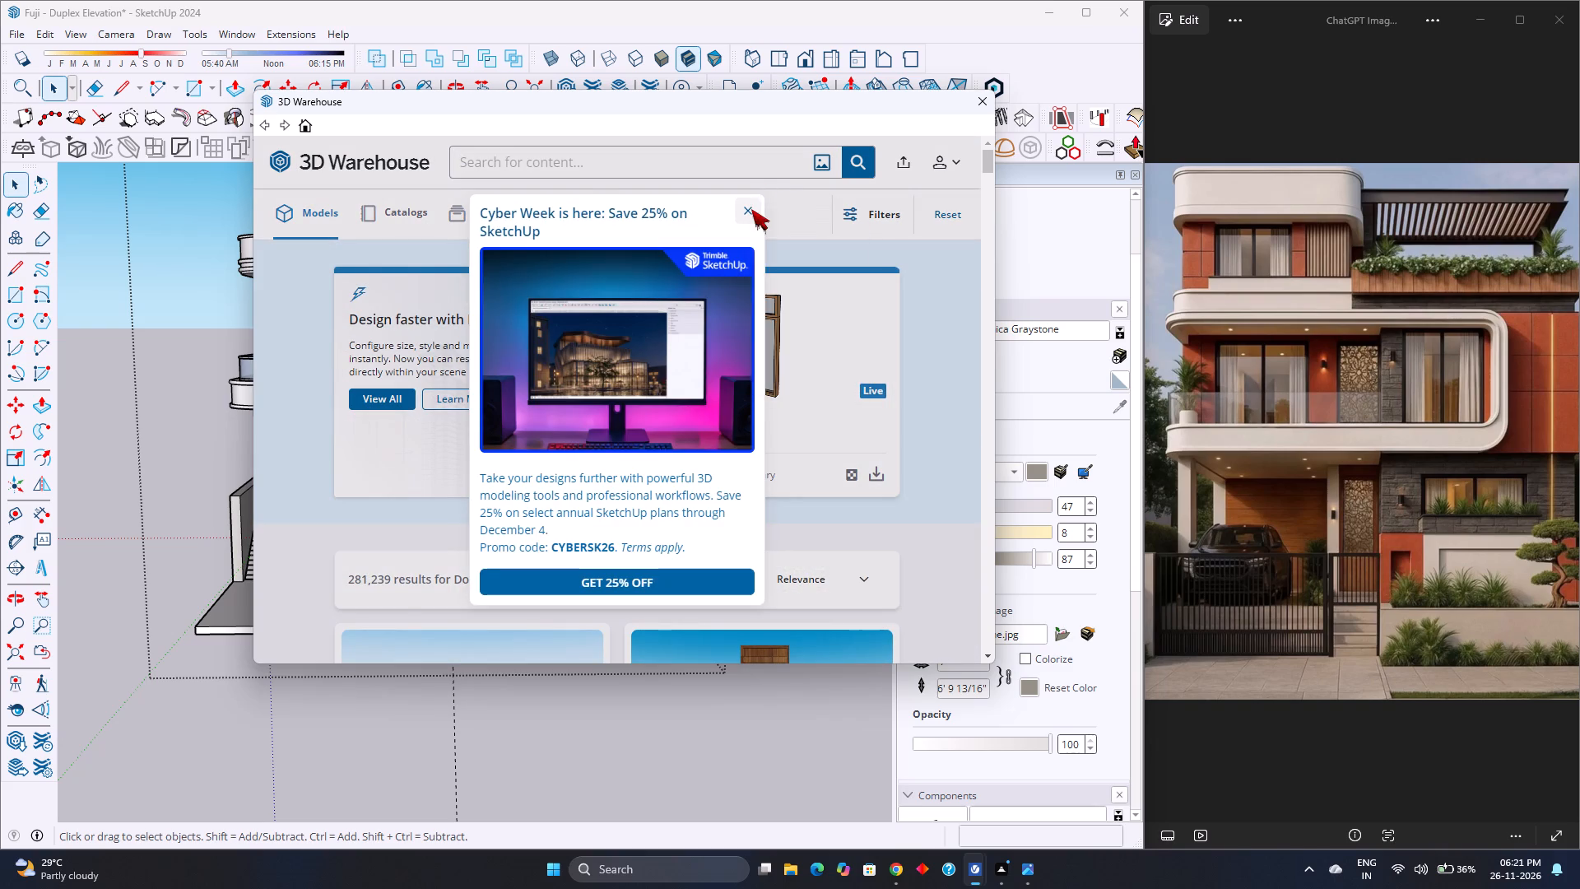
{"action": "left_click", "coordinate": [729, 161]}
{"action": "type", "text": "Gate"}
{"action": "key", "text": "Return"}
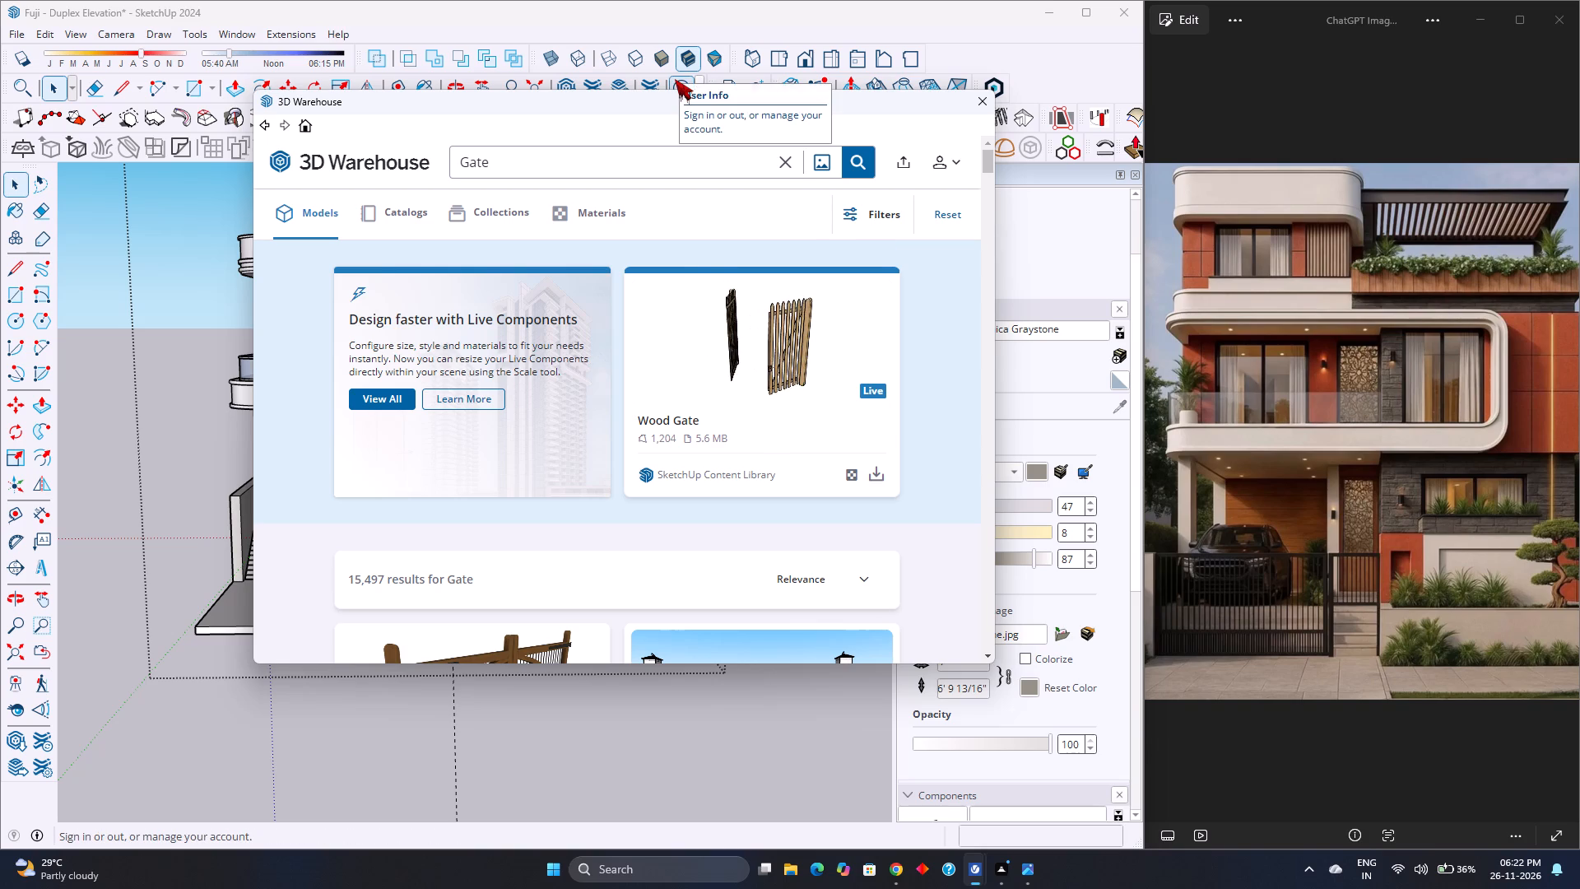
Examine the gate models in the search results for a slatted metal gate resembling the one in the reference image.
{"action": "scroll", "coordinate": [629, 434], "scroll_direction": "down", "scroll_amount": 3}
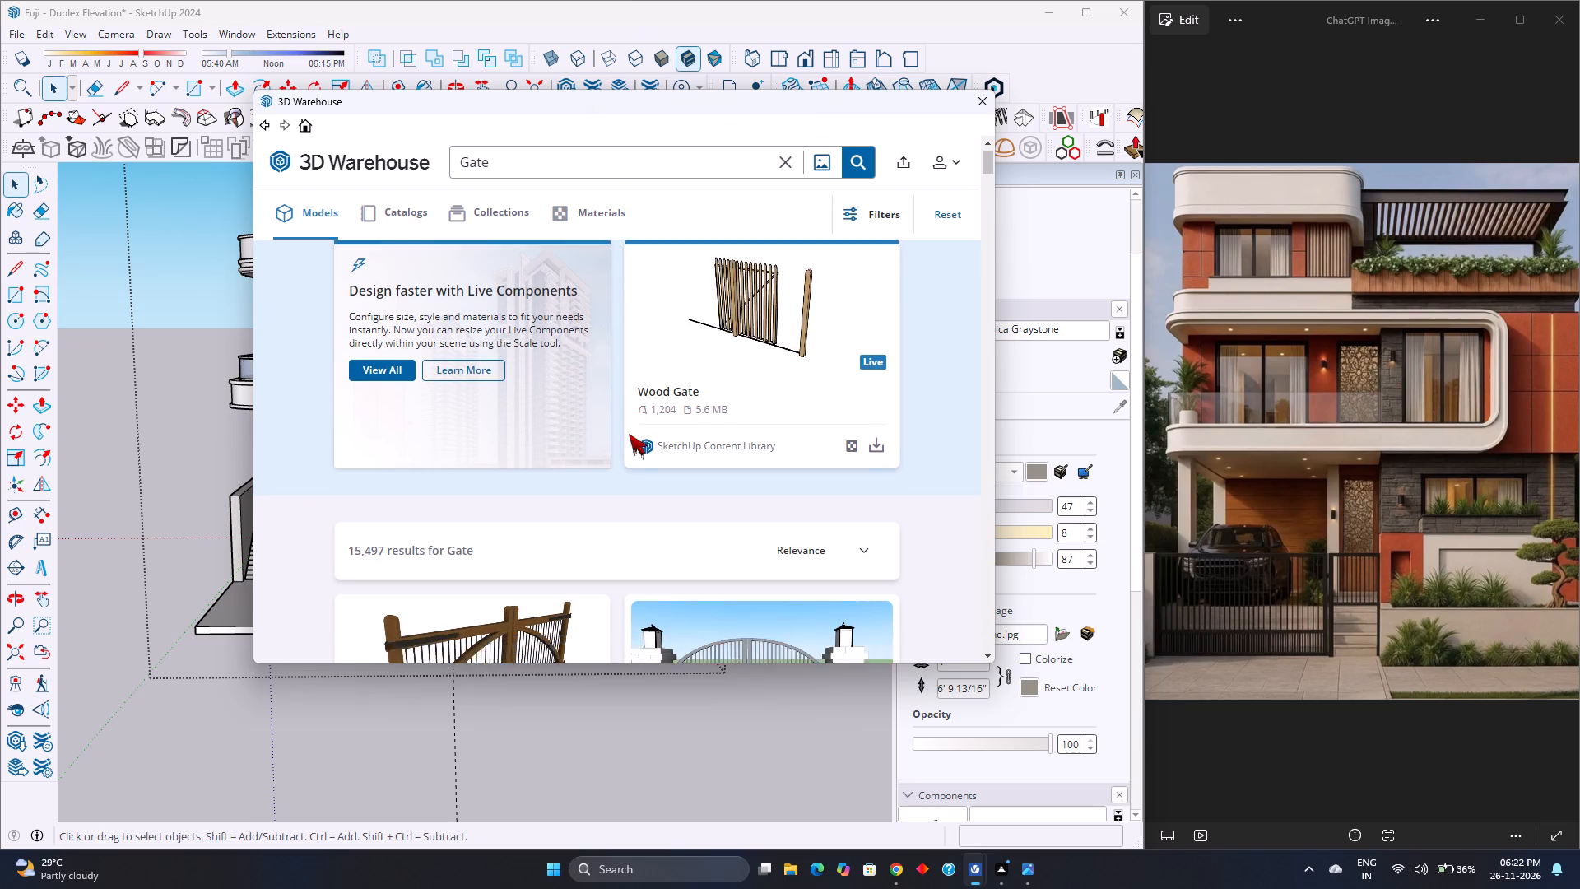
{"action": "scroll", "coordinate": [629, 434], "scroll_direction": "up", "scroll_amount": 2}
{"action": "scroll", "coordinate": [625, 552], "scroll_direction": "down", "scroll_amount": 7}
{"action": "scroll", "coordinate": [627, 549], "scroll_direction": "up", "scroll_amount": 2}
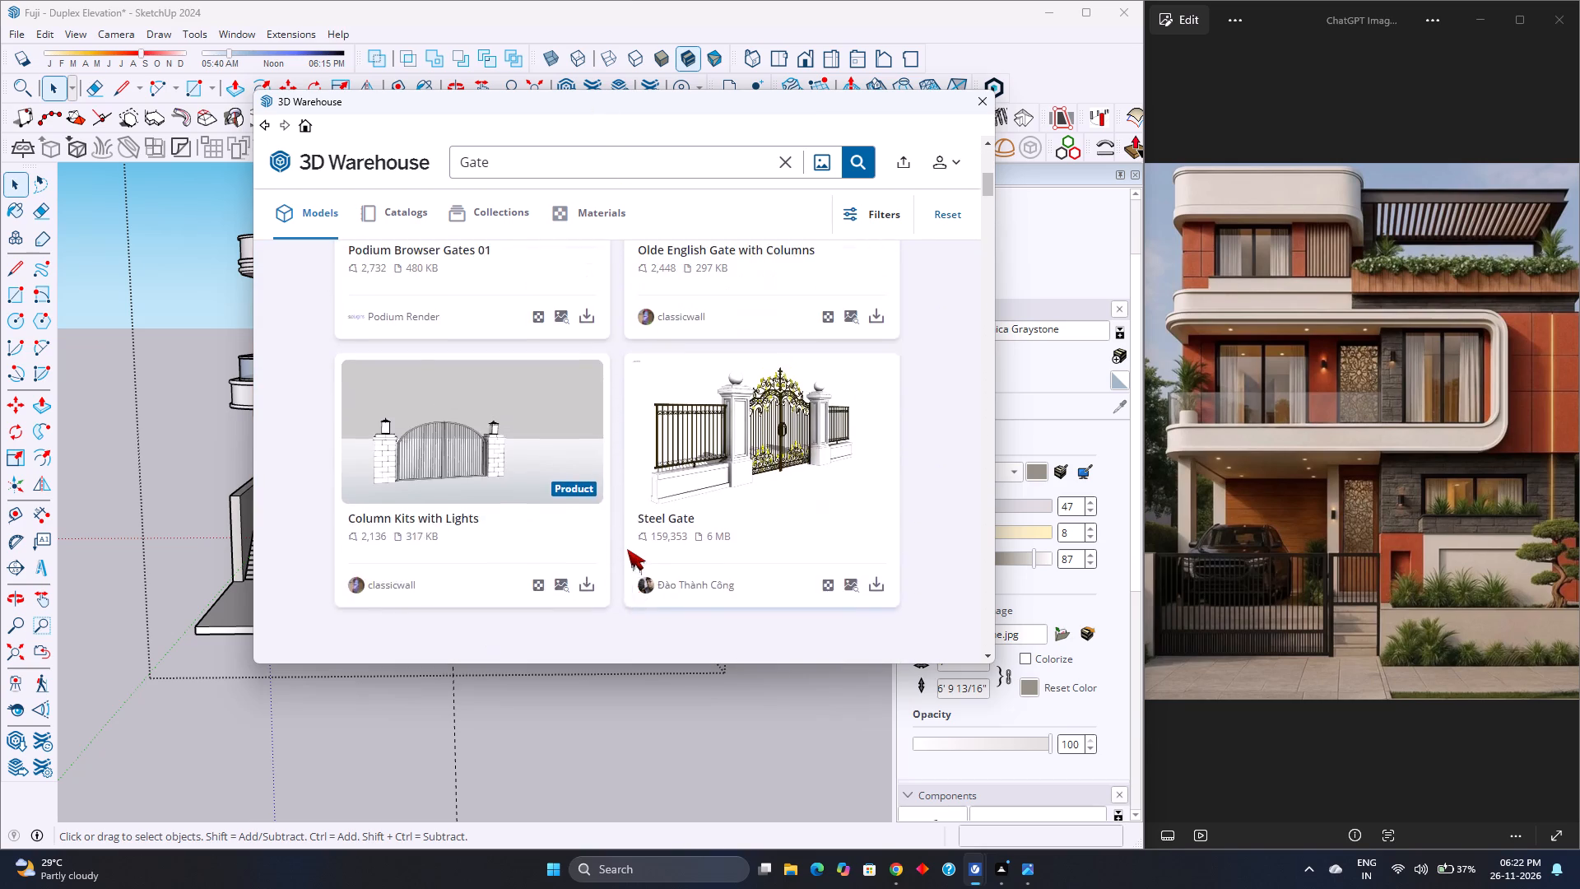
{"action": "scroll", "coordinate": [627, 549], "scroll_direction": "down", "scroll_amount": 3}
{"action": "scroll", "coordinate": [627, 549], "scroll_direction": "up", "scroll_amount": 3}
{"action": "scroll", "coordinate": [627, 549], "scroll_direction": "down", "scroll_amount": 3}
{"action": "scroll", "coordinate": [627, 549], "scroll_direction": "up", "scroll_amount": 2}
{"action": "scroll", "coordinate": [627, 549], "scroll_direction": "down", "scroll_amount": 2}
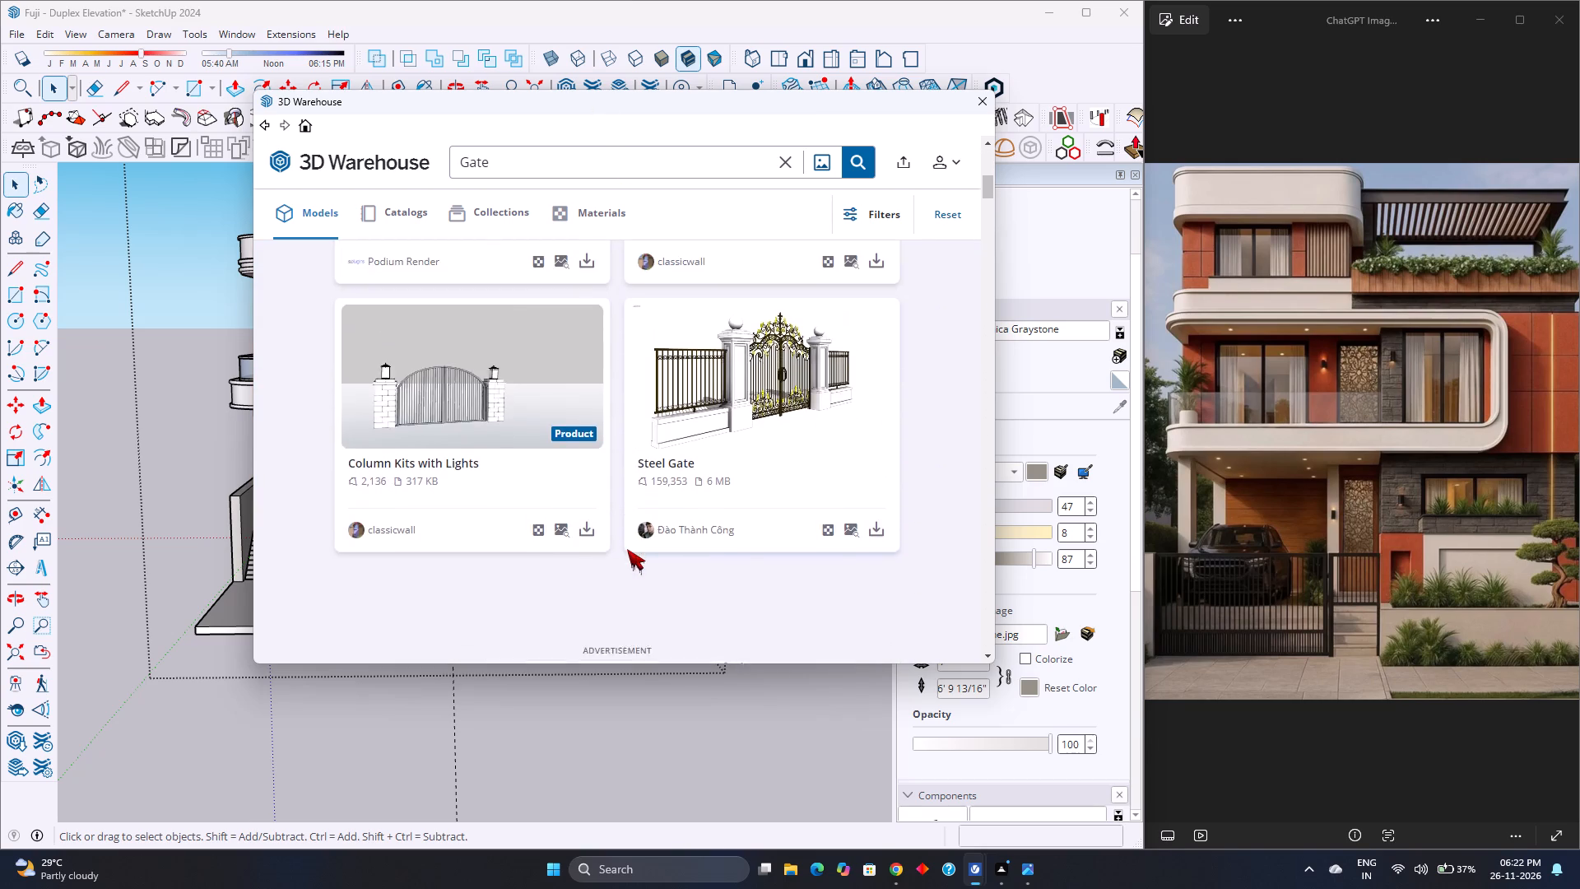
{"action": "scroll", "coordinate": [627, 549], "scroll_direction": "down", "scroll_amount": 1}
{"action": "scroll", "coordinate": [627, 549], "scroll_direction": "up", "scroll_amount": 4}
{"action": "scroll", "coordinate": [627, 549], "scroll_direction": "down", "scroll_amount": 2}
{"action": "scroll", "coordinate": [627, 549], "scroll_direction": "up", "scroll_amount": 2}
{"action": "scroll", "coordinate": [627, 549], "scroll_direction": "down", "scroll_amount": 2}
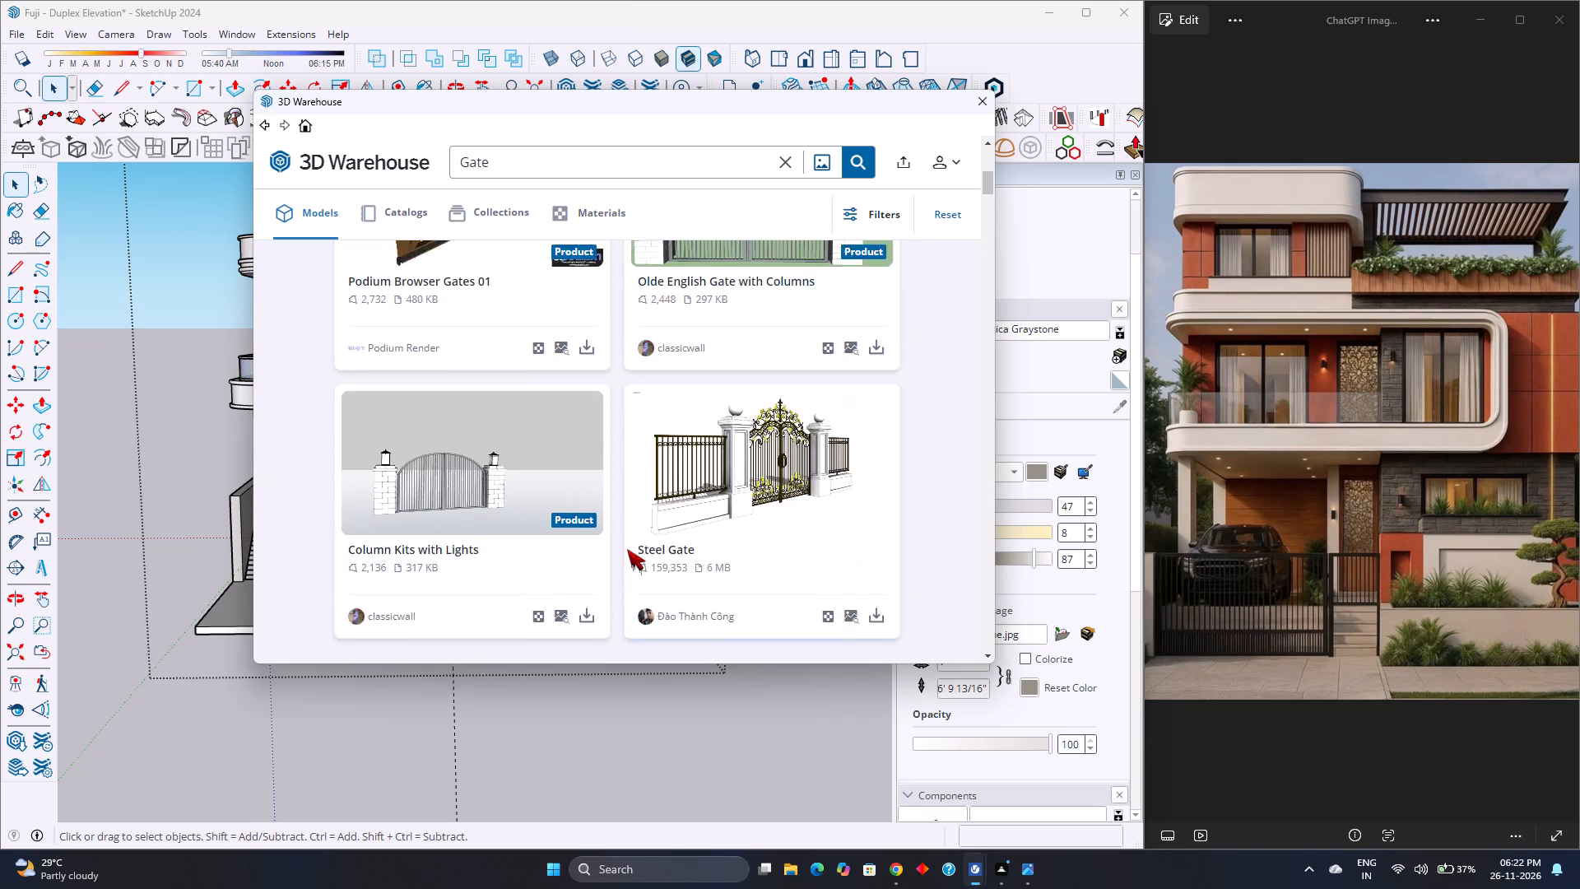
{"action": "scroll", "coordinate": [627, 549], "scroll_direction": "down", "scroll_amount": 1}
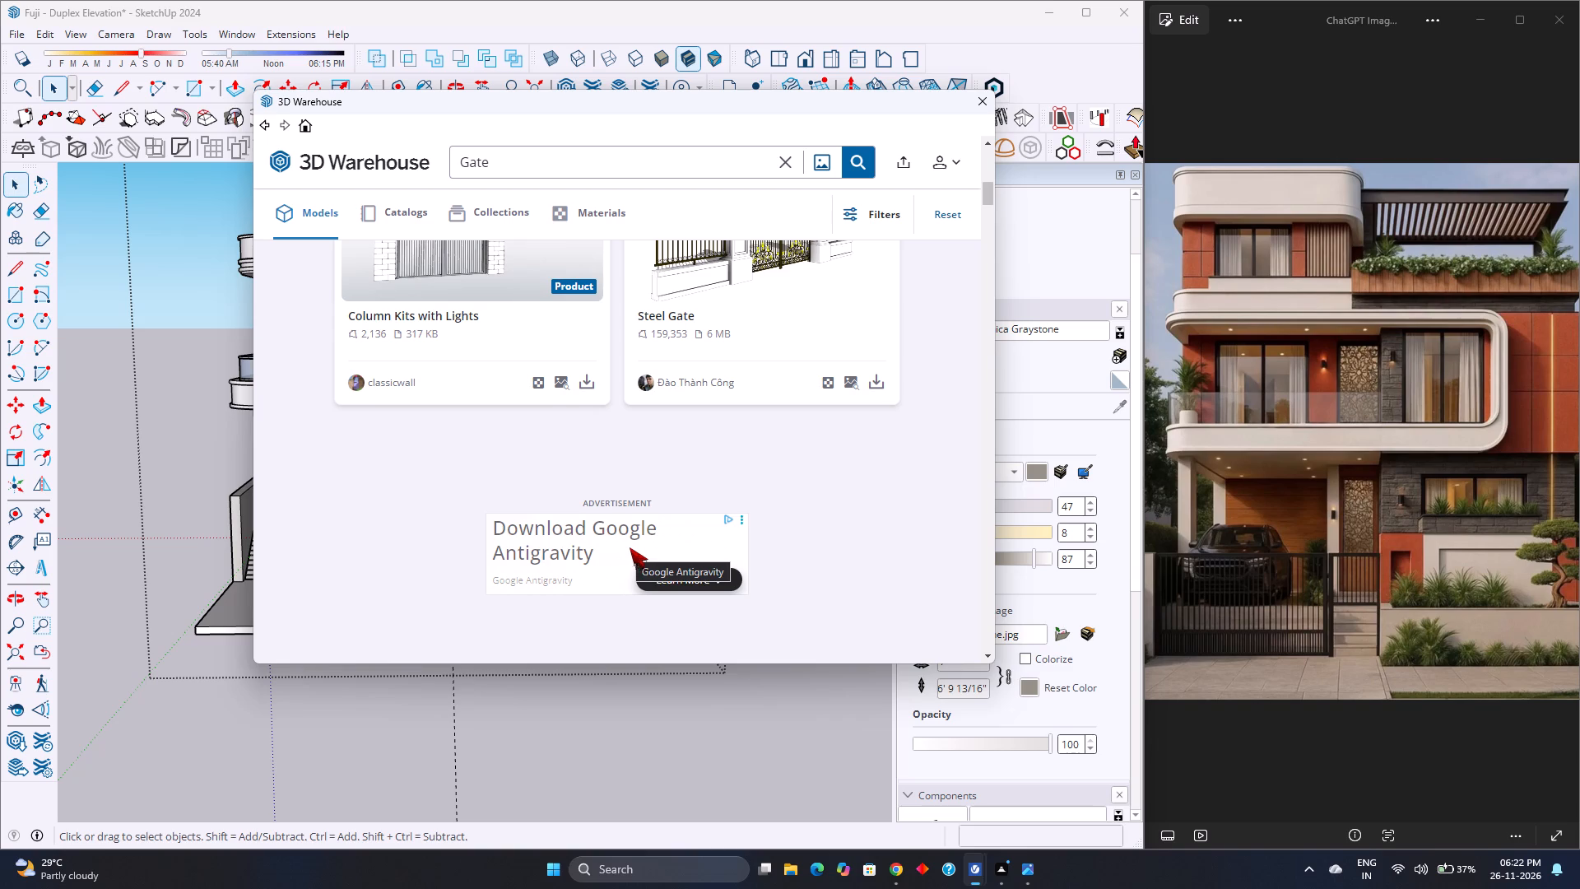
{"action": "scroll", "coordinate": [630, 547], "scroll_direction": "down", "scroll_amount": 5}
{"action": "scroll", "coordinate": [630, 547], "scroll_direction": "up", "scroll_amount": 7}
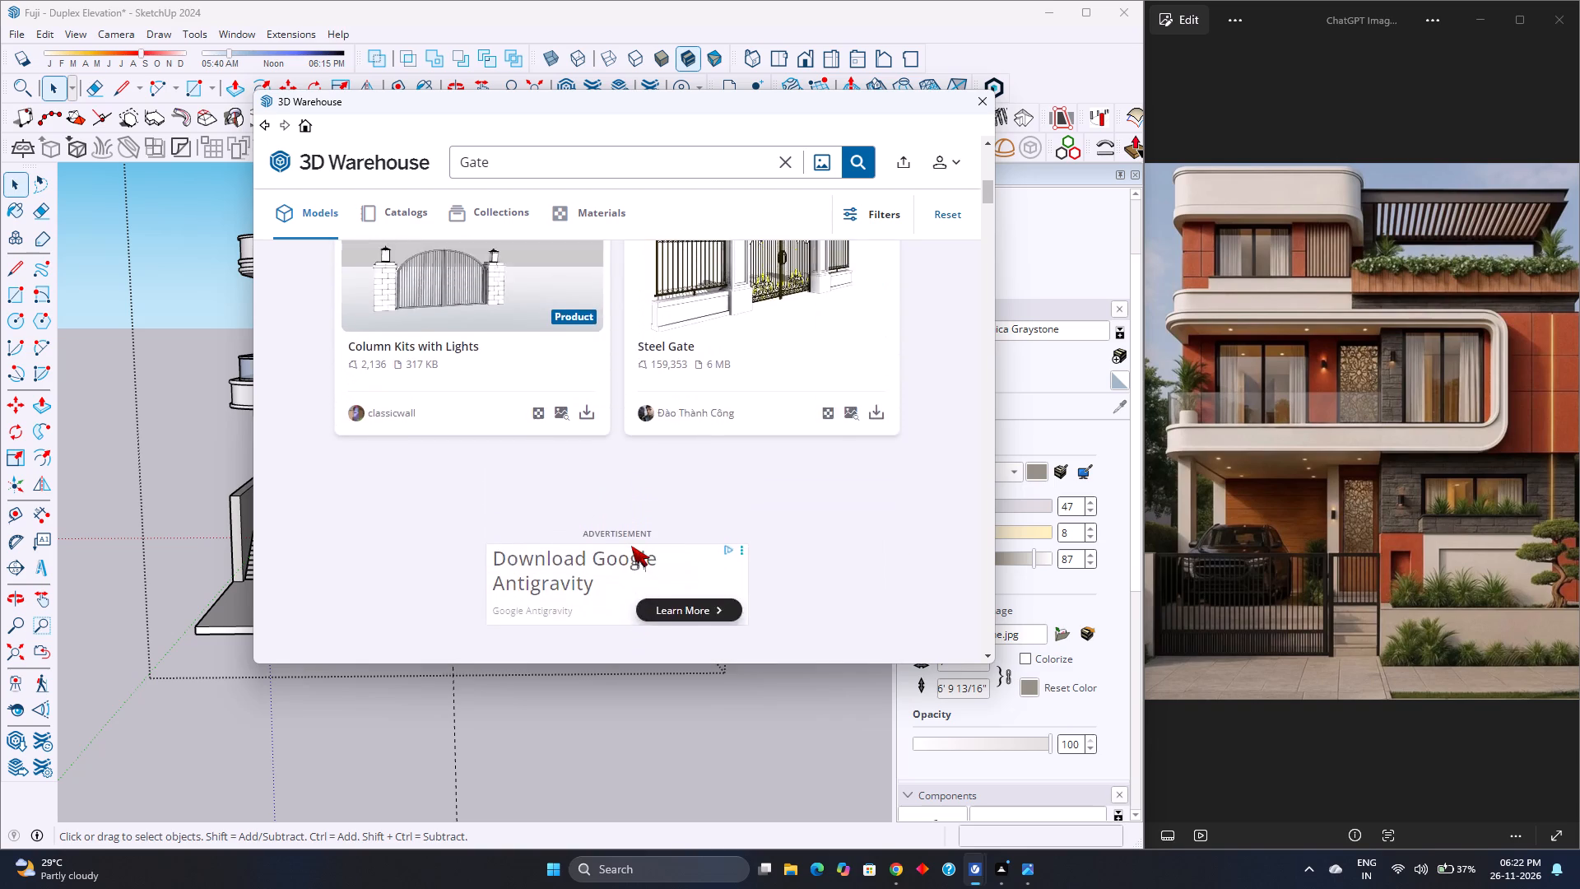
{"action": "scroll", "coordinate": [631, 546], "scroll_direction": "up", "scroll_amount": 2}
{"action": "scroll", "coordinate": [631, 546], "scroll_direction": "down", "scroll_amount": 10}
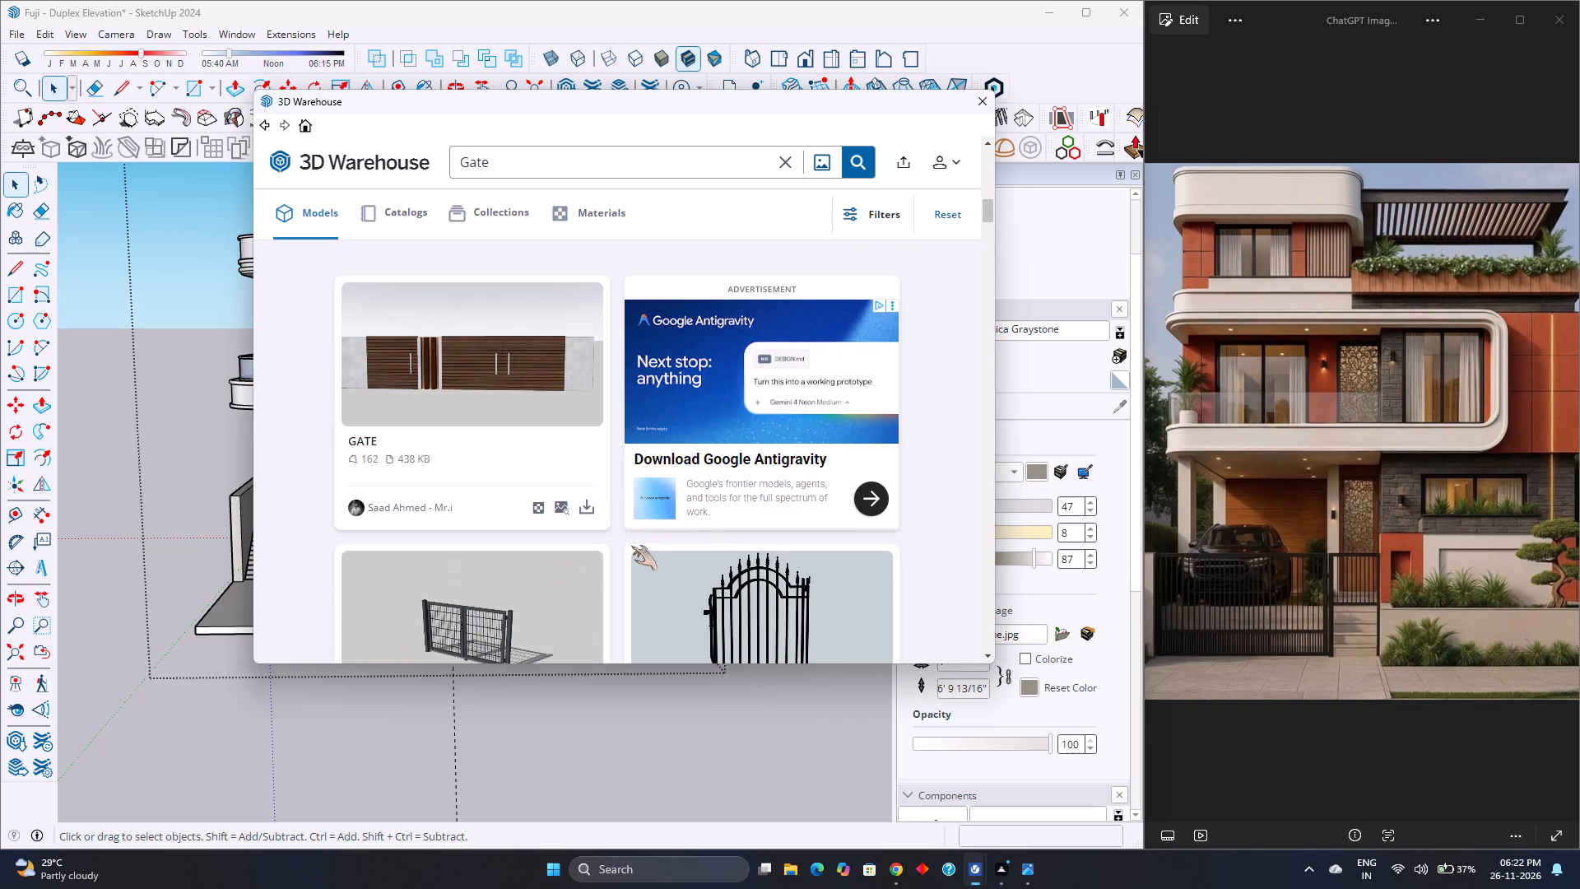
{"action": "scroll", "coordinate": [631, 546], "scroll_direction": "down", "scroll_amount": 1}
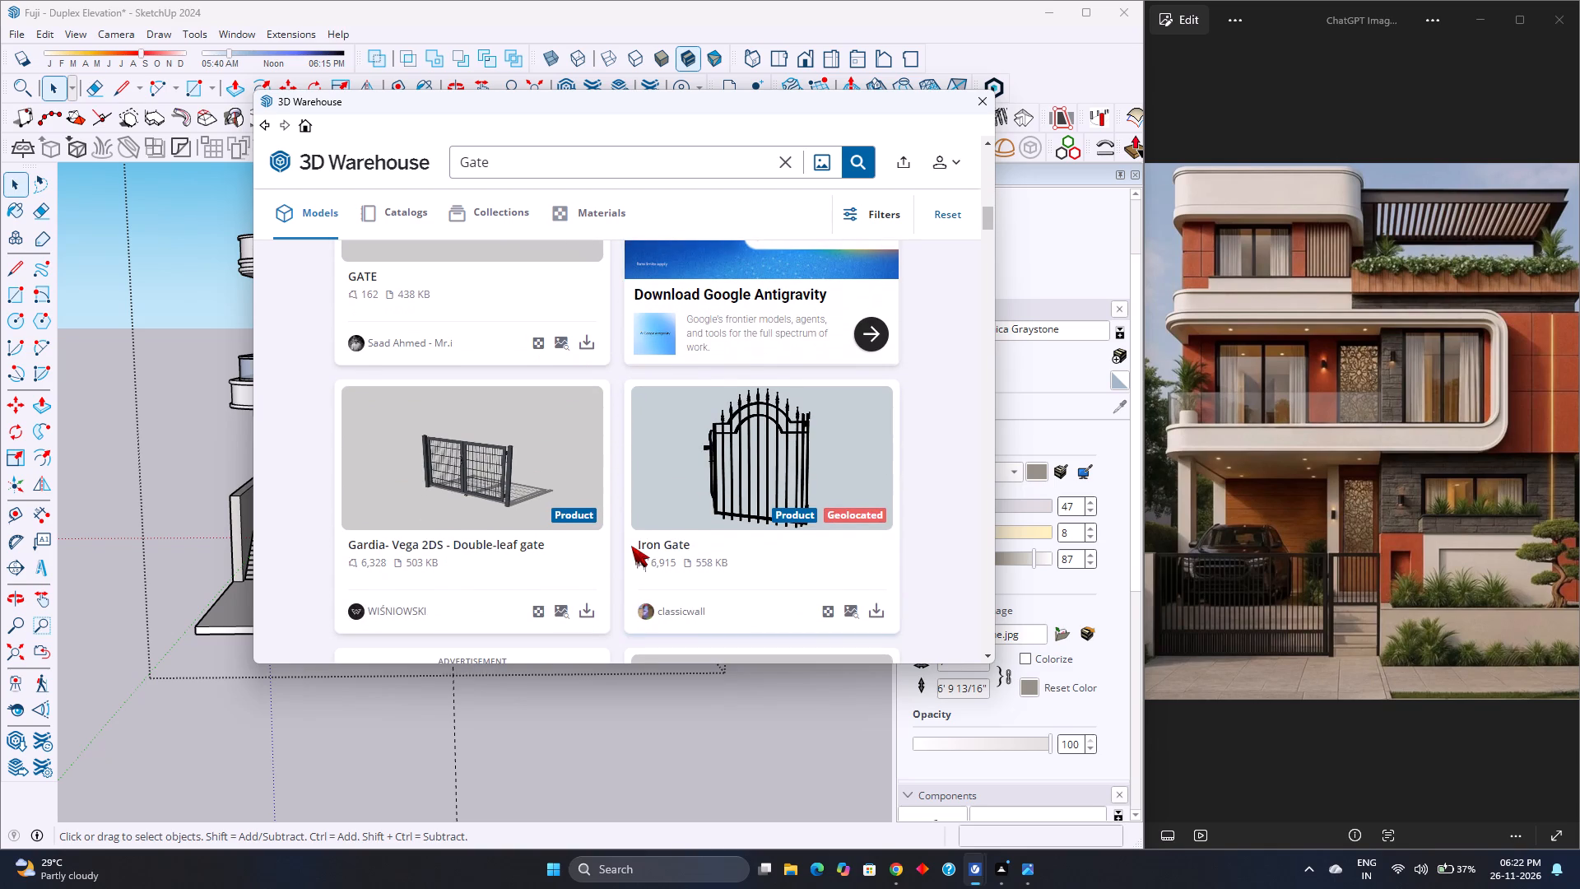
{"action": "scroll", "coordinate": [631, 536], "scroll_direction": "down", "scroll_amount": 6}
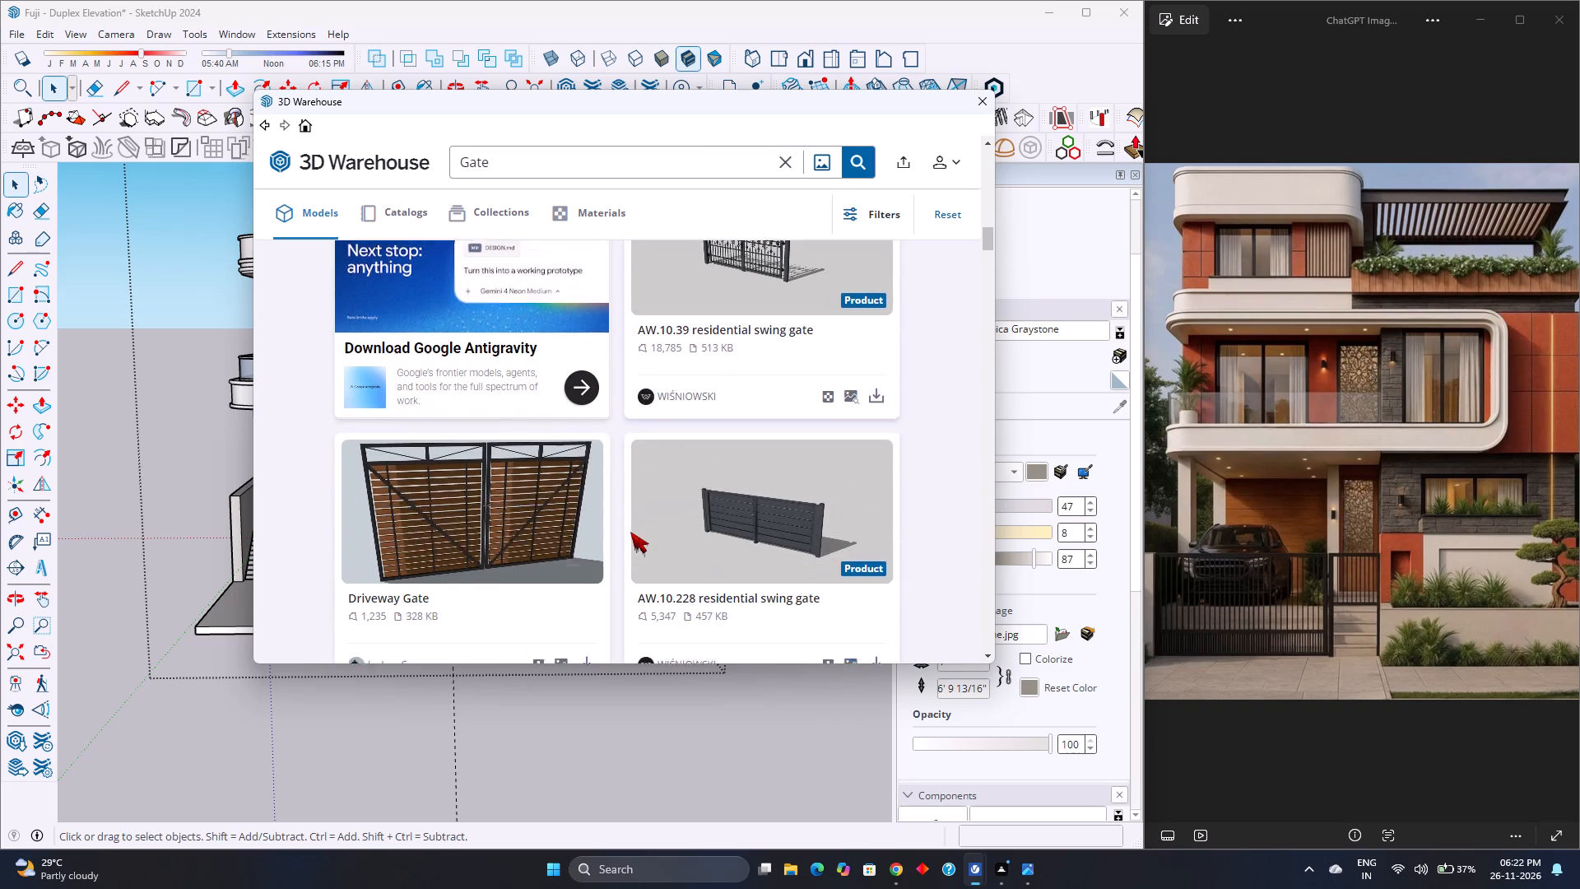
{"action": "scroll", "coordinate": [630, 532], "scroll_direction": "down", "scroll_amount": 7}
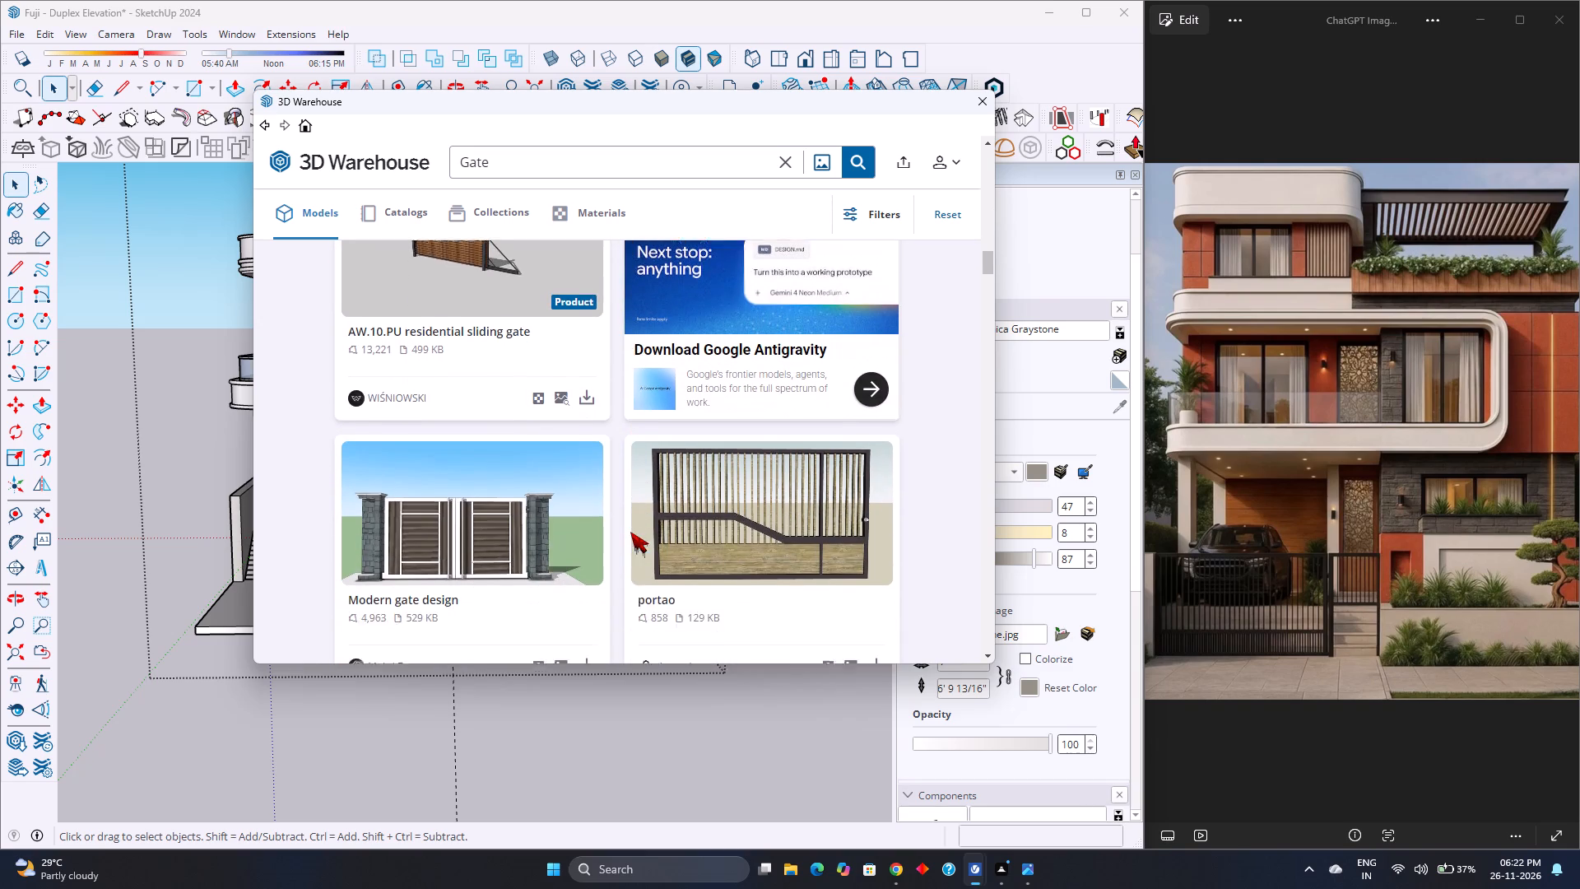
{"action": "scroll", "coordinate": [630, 532], "scroll_direction": "up", "scroll_amount": 1}
{"action": "scroll", "coordinate": [630, 532], "scroll_direction": "down", "scroll_amount": 8}
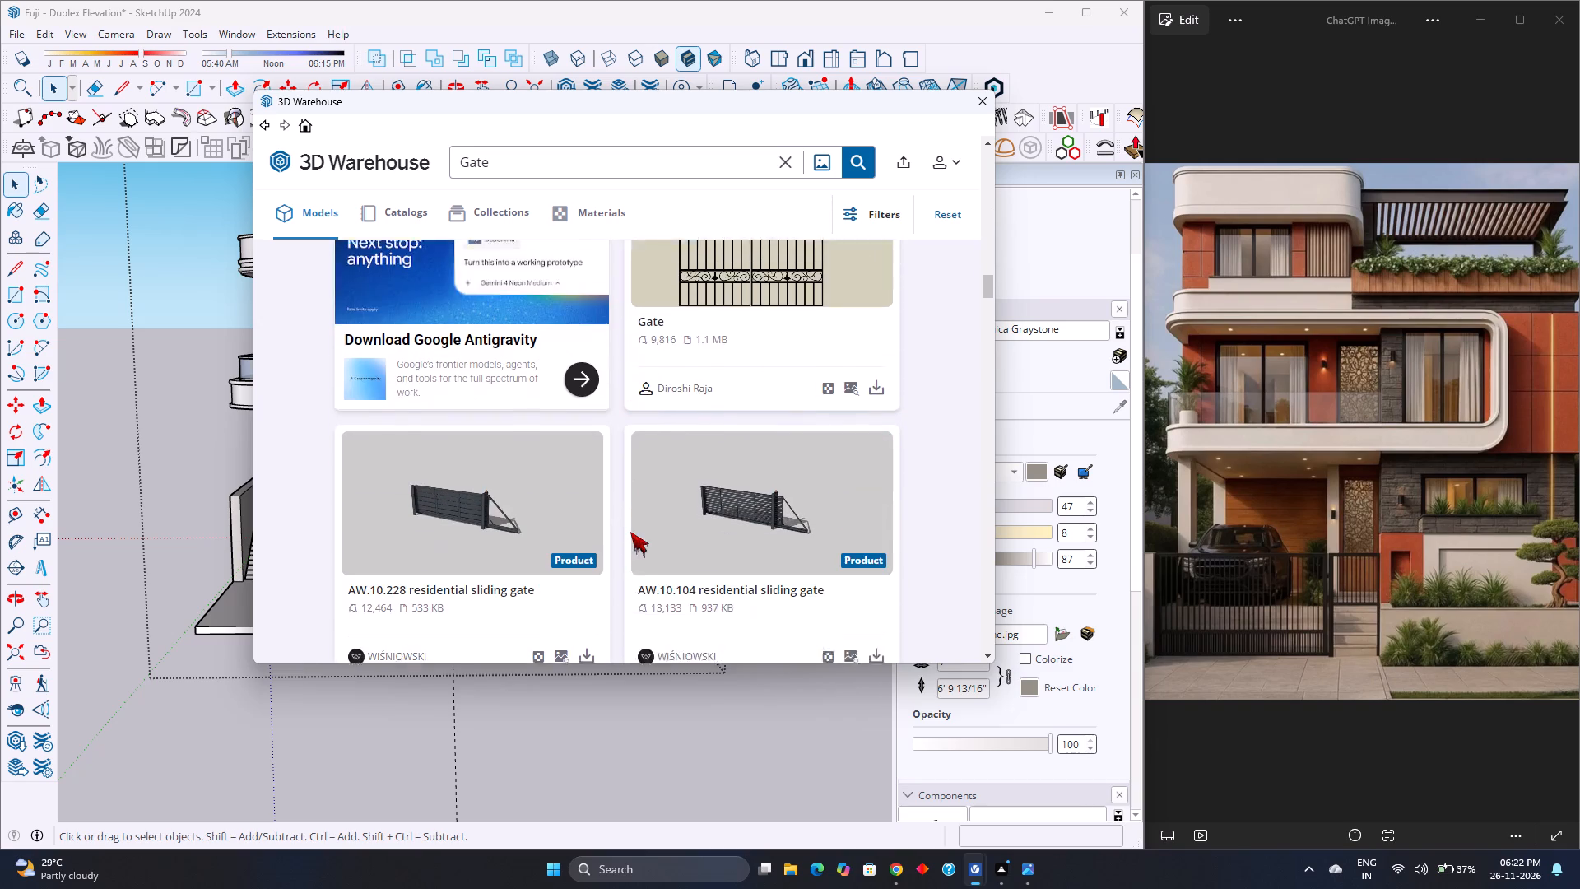
{"action": "scroll", "coordinate": [630, 532], "scroll_direction": "down", "scroll_amount": 4}
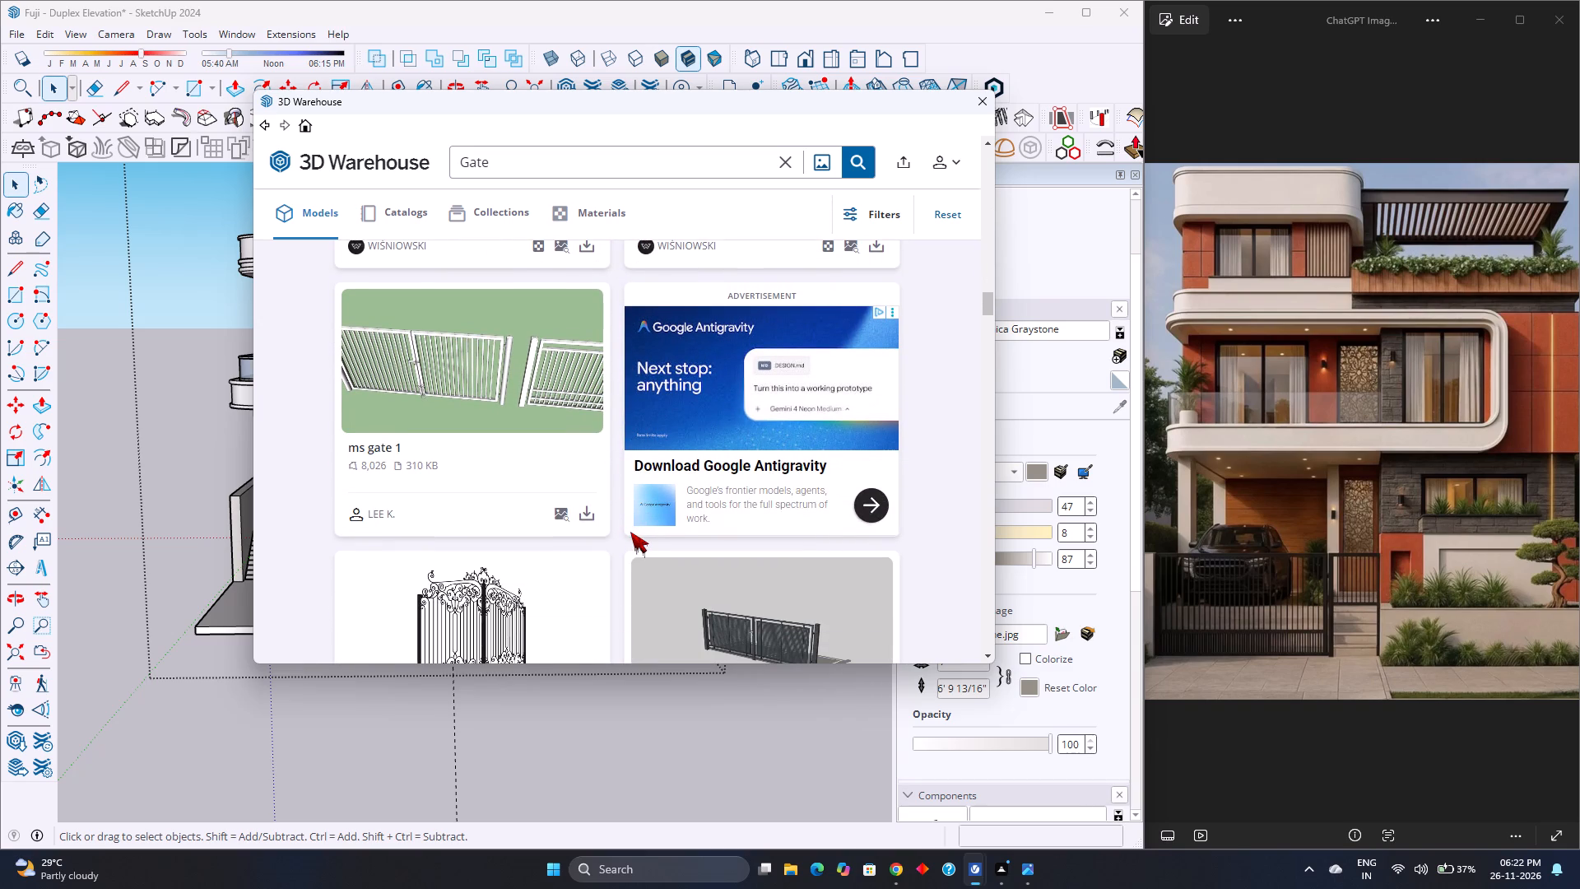
Download the "ms gate 1" model from 3D Warehouse for use as the front gate.
{"action": "left_click", "coordinate": [588, 514]}
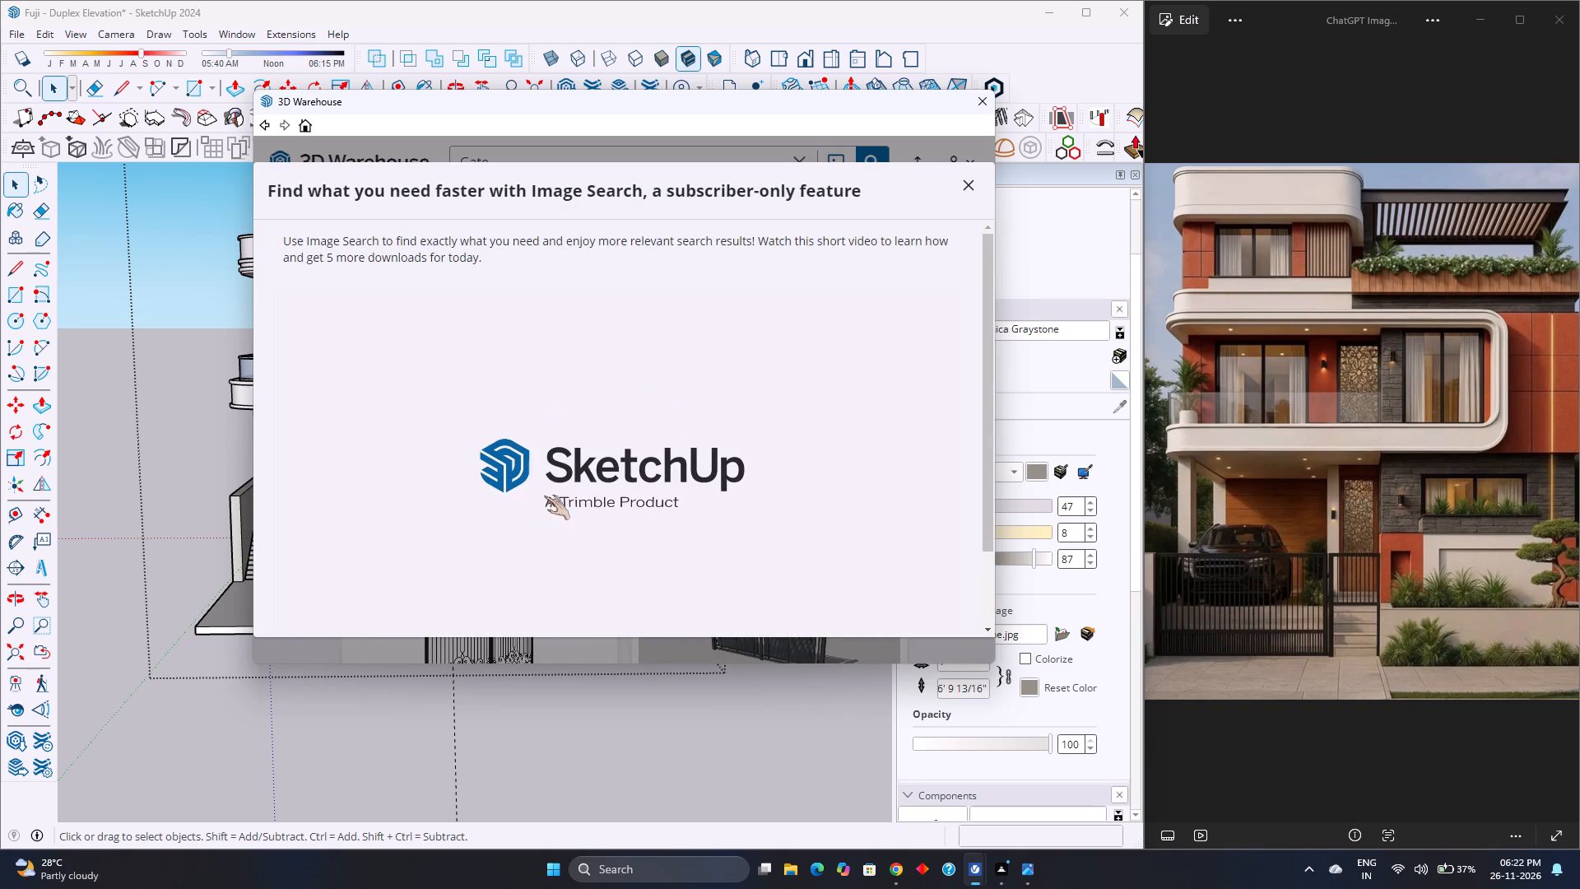
{"action": "scroll", "coordinate": [543, 494], "scroll_direction": "down", "scroll_amount": 3}
{"action": "scroll", "coordinate": [543, 494], "scroll_direction": "up", "scroll_amount": 1}
{"action": "scroll", "coordinate": [543, 494], "scroll_direction": "down", "scroll_amount": 1}
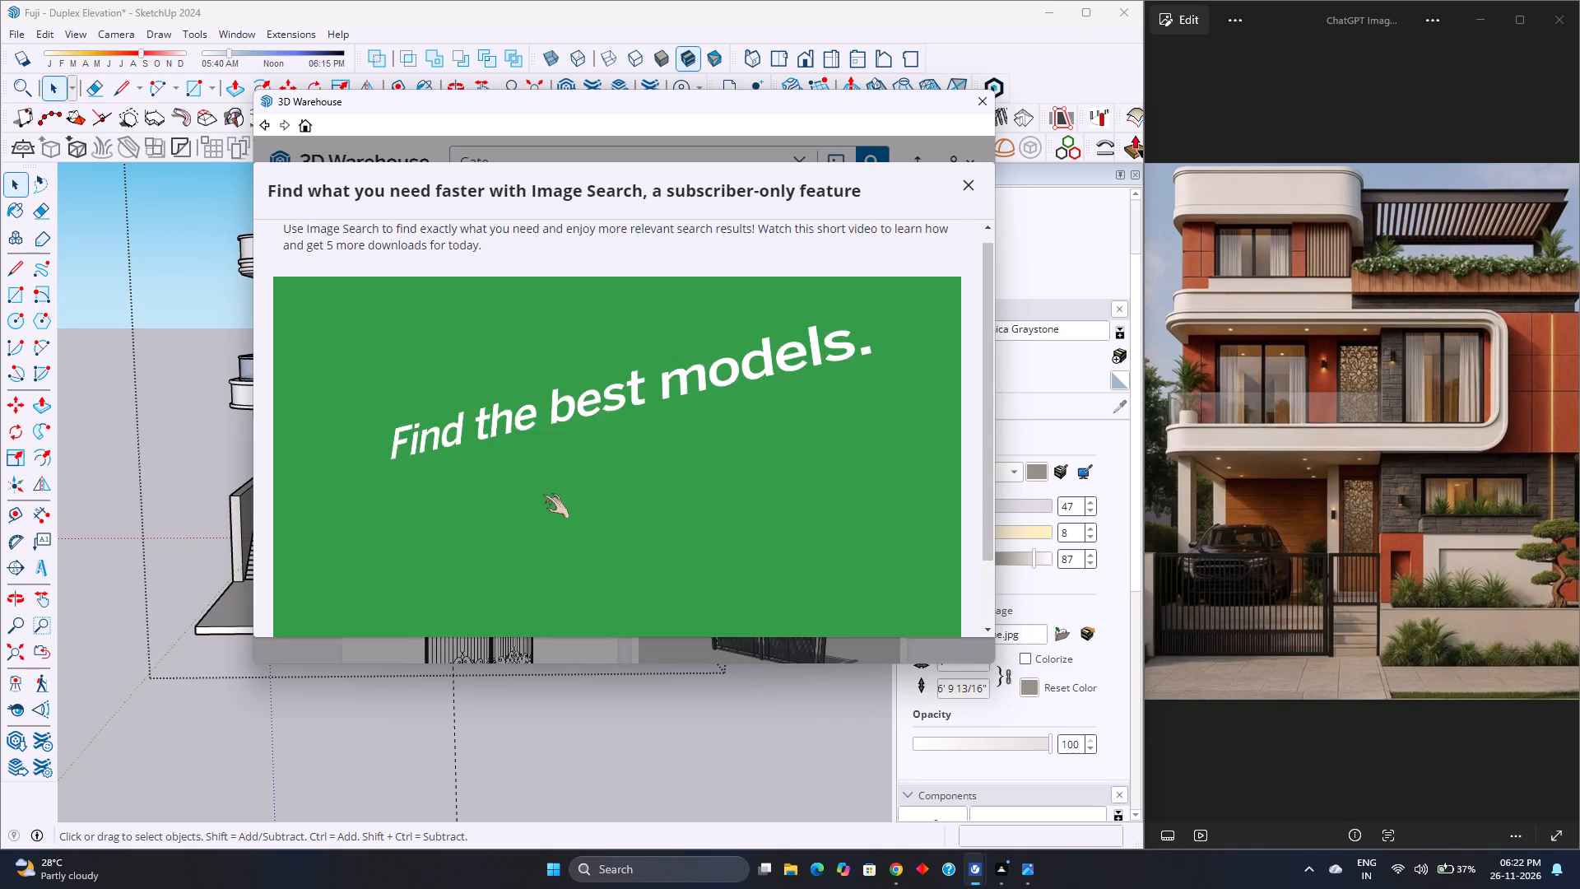
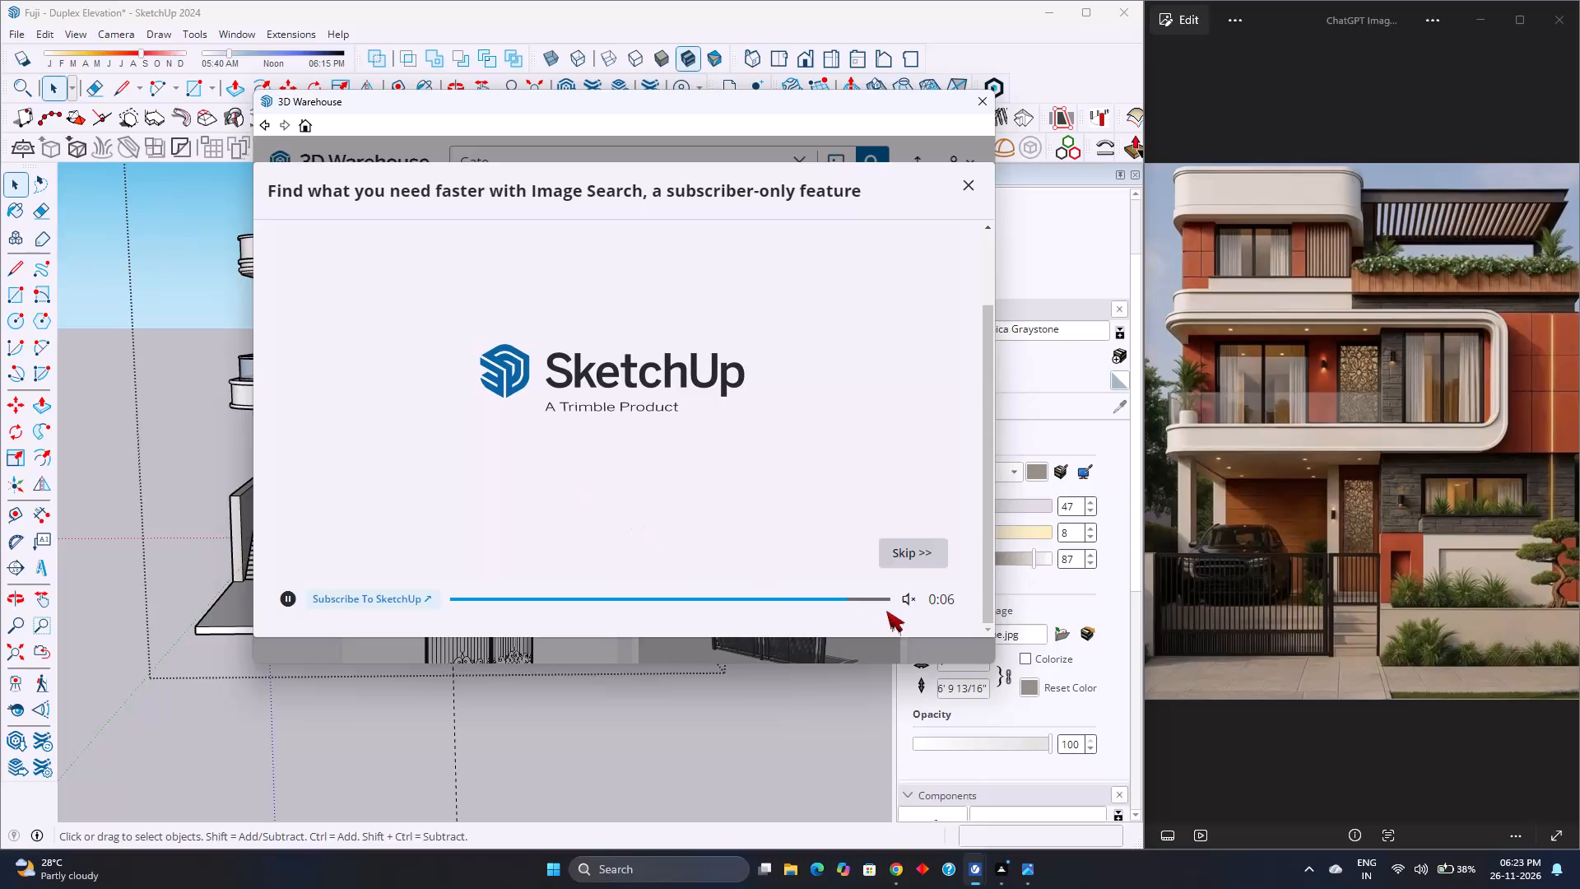
Skip the promotional video and decline the subscription offer to return to the Gate search results.
{"action": "left_click", "coordinate": [913, 553]}
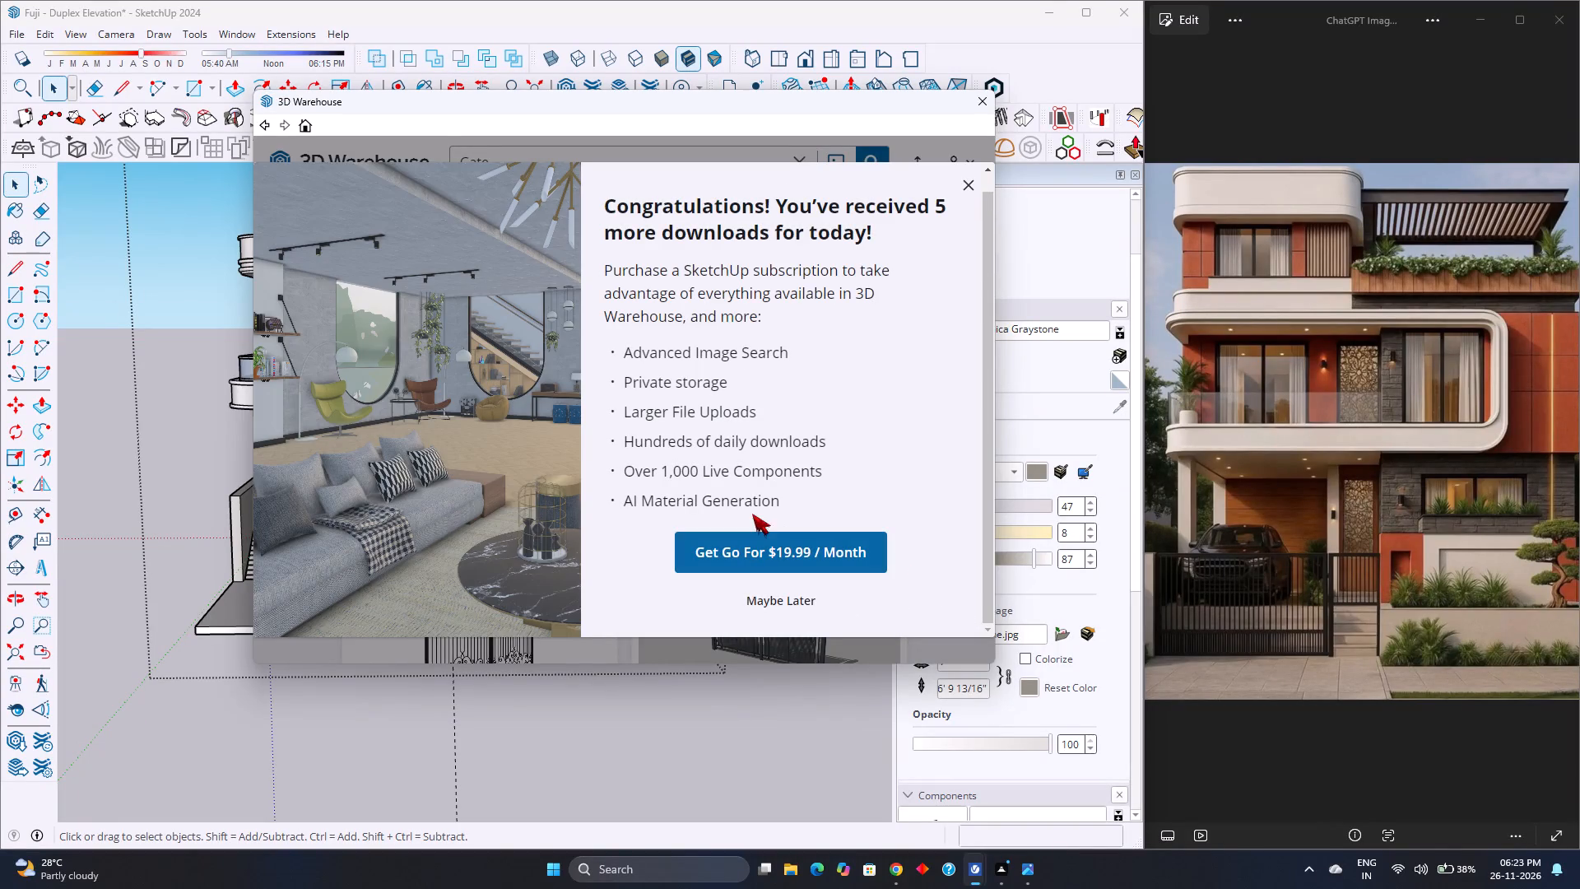
{"action": "left_click", "coordinate": [763, 599]}
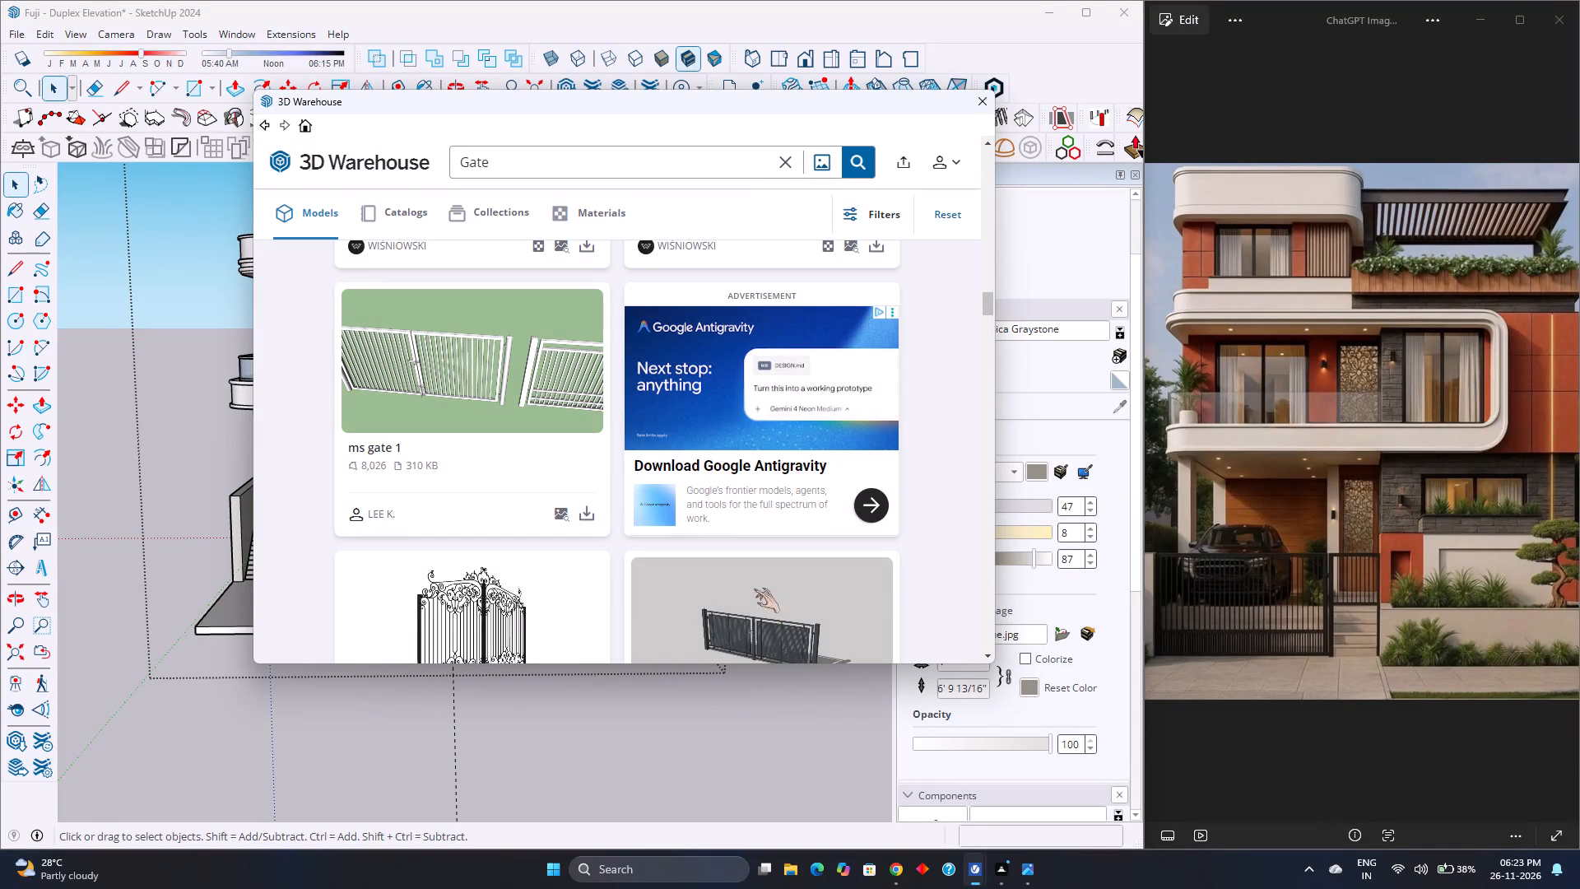
Examine further gate models in the Gate search results for a dark vertical-bar metal gate resembling the one in the reference image.
{"action": "scroll", "coordinate": [743, 566], "scroll_direction": "down", "scroll_amount": 4}
{"action": "scroll", "coordinate": [743, 566], "scroll_direction": "up", "scroll_amount": 5}
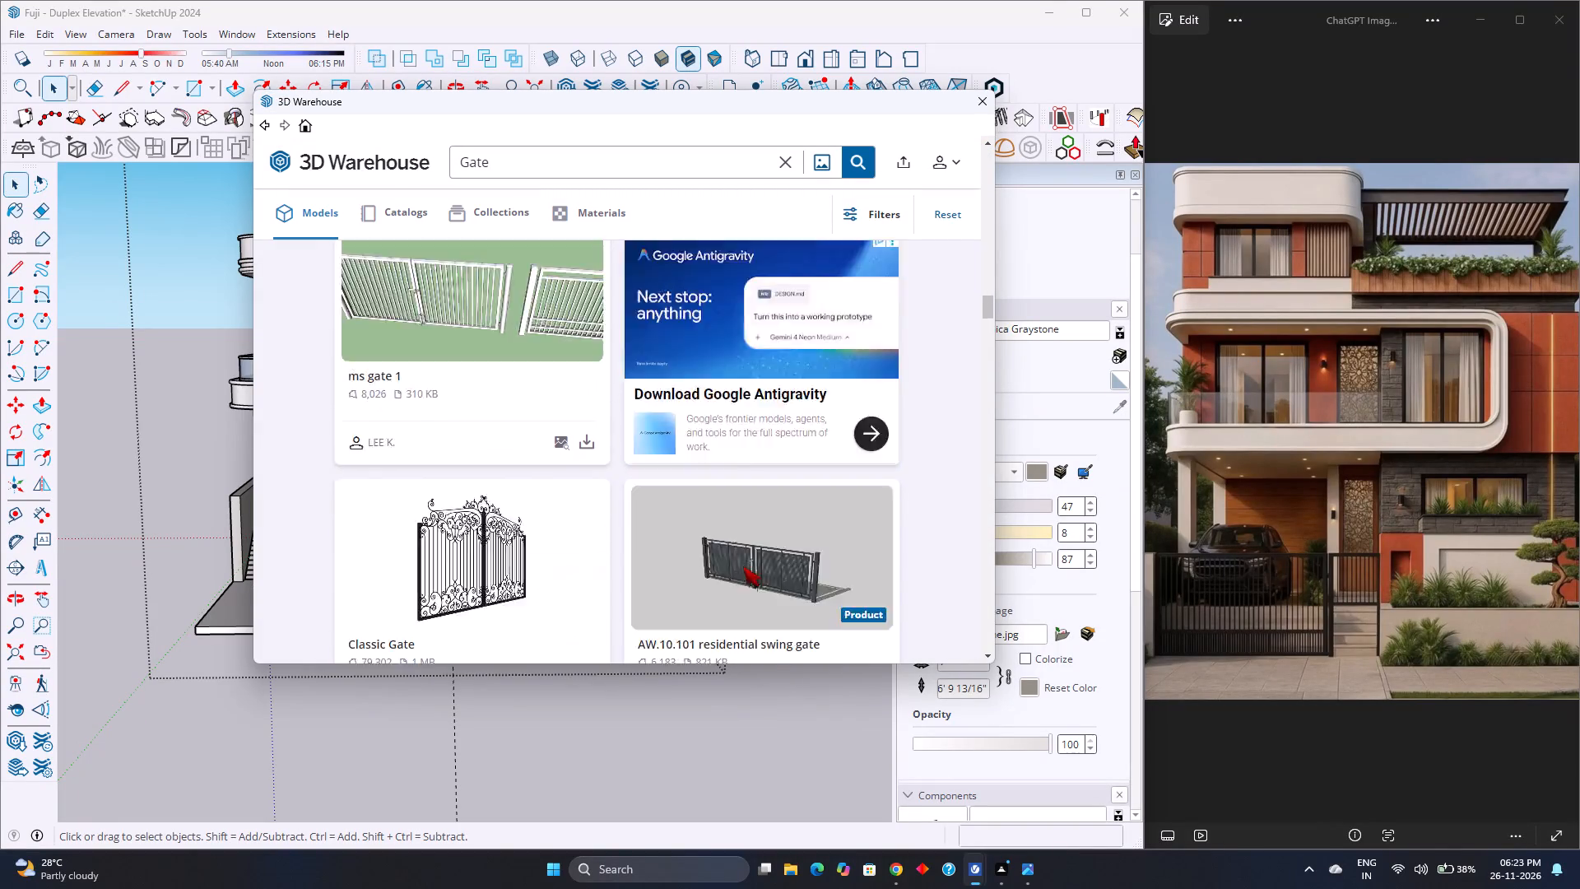
{"action": "scroll", "coordinate": [743, 566], "scroll_direction": "down", "scroll_amount": 18}
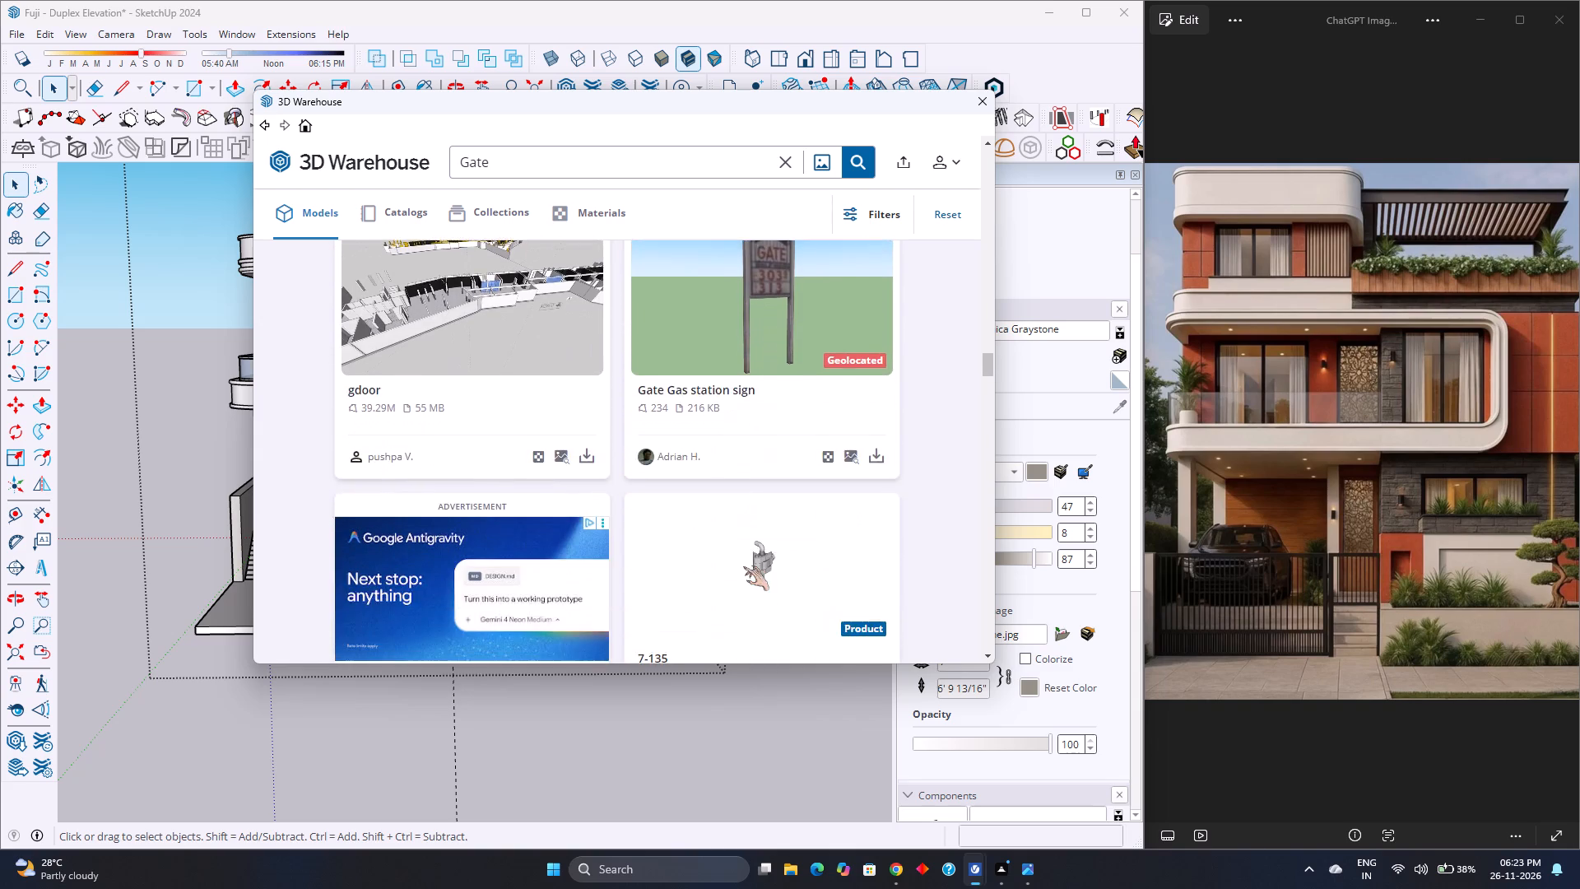
{"action": "scroll", "coordinate": [743, 566], "scroll_direction": "down", "scroll_amount": 7}
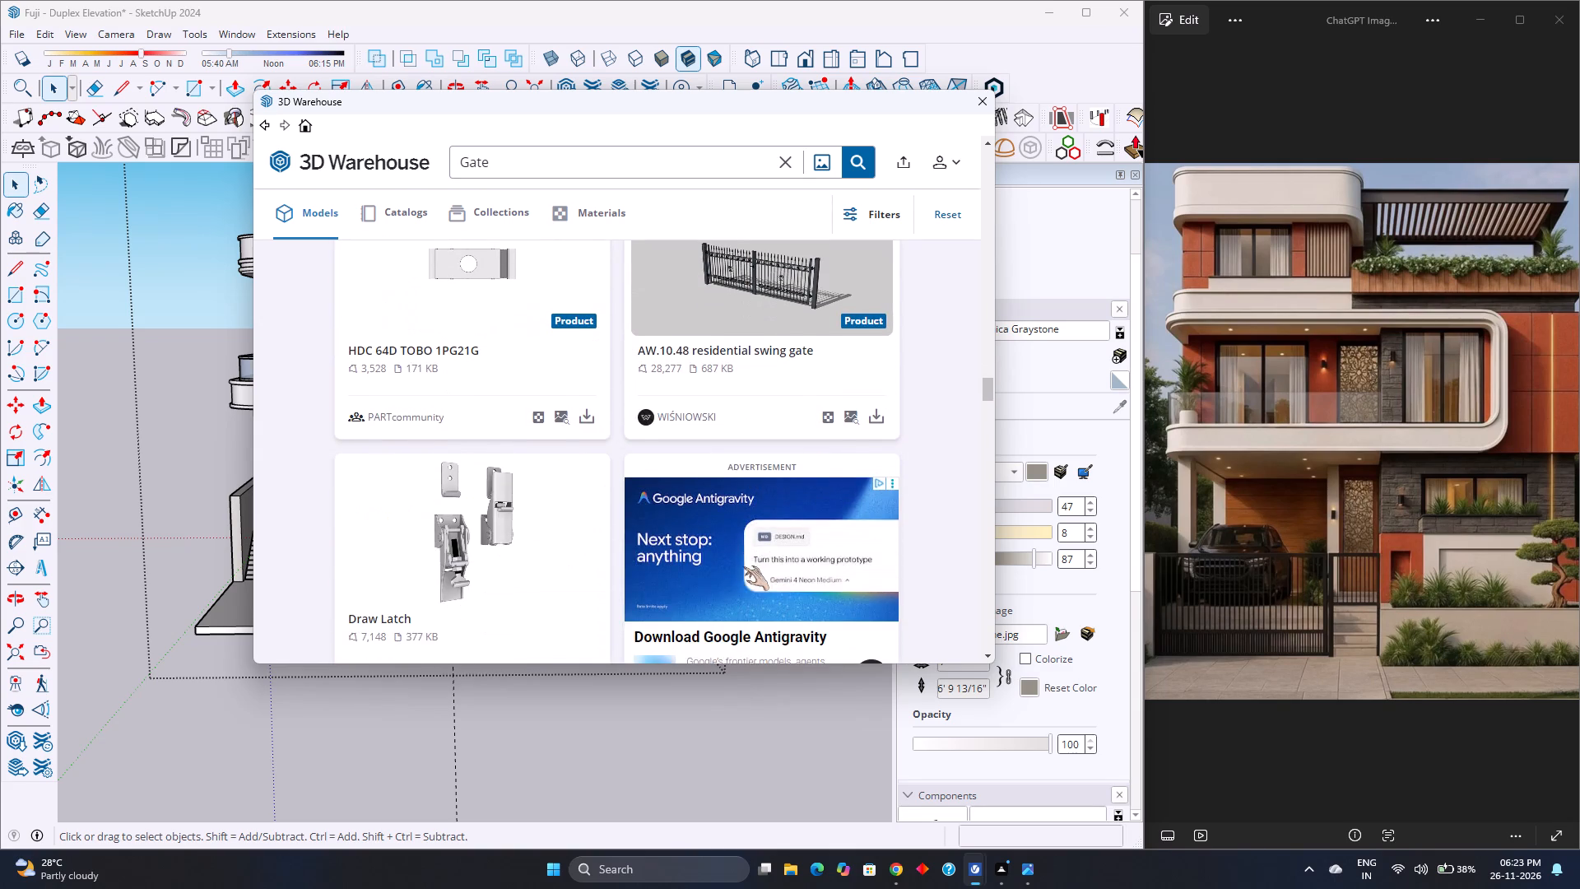
{"action": "scroll", "coordinate": [743, 566], "scroll_direction": "up", "scroll_amount": 2}
{"action": "scroll", "coordinate": [743, 566], "scroll_direction": "down", "scroll_amount": 12}
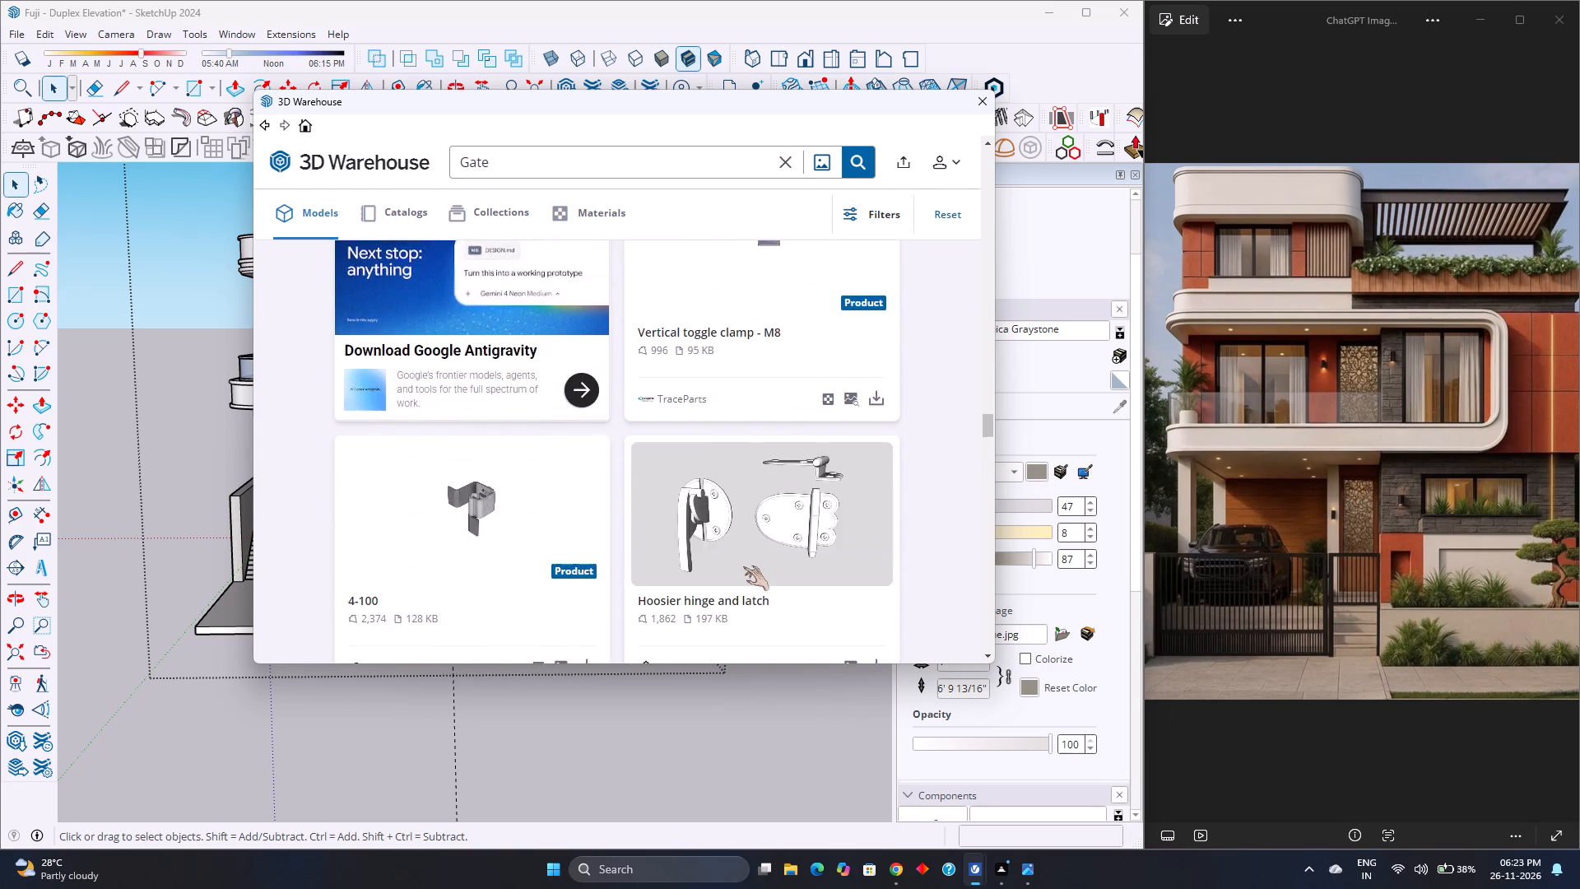
{"action": "scroll", "coordinate": [743, 566], "scroll_direction": "down", "scroll_amount": 10}
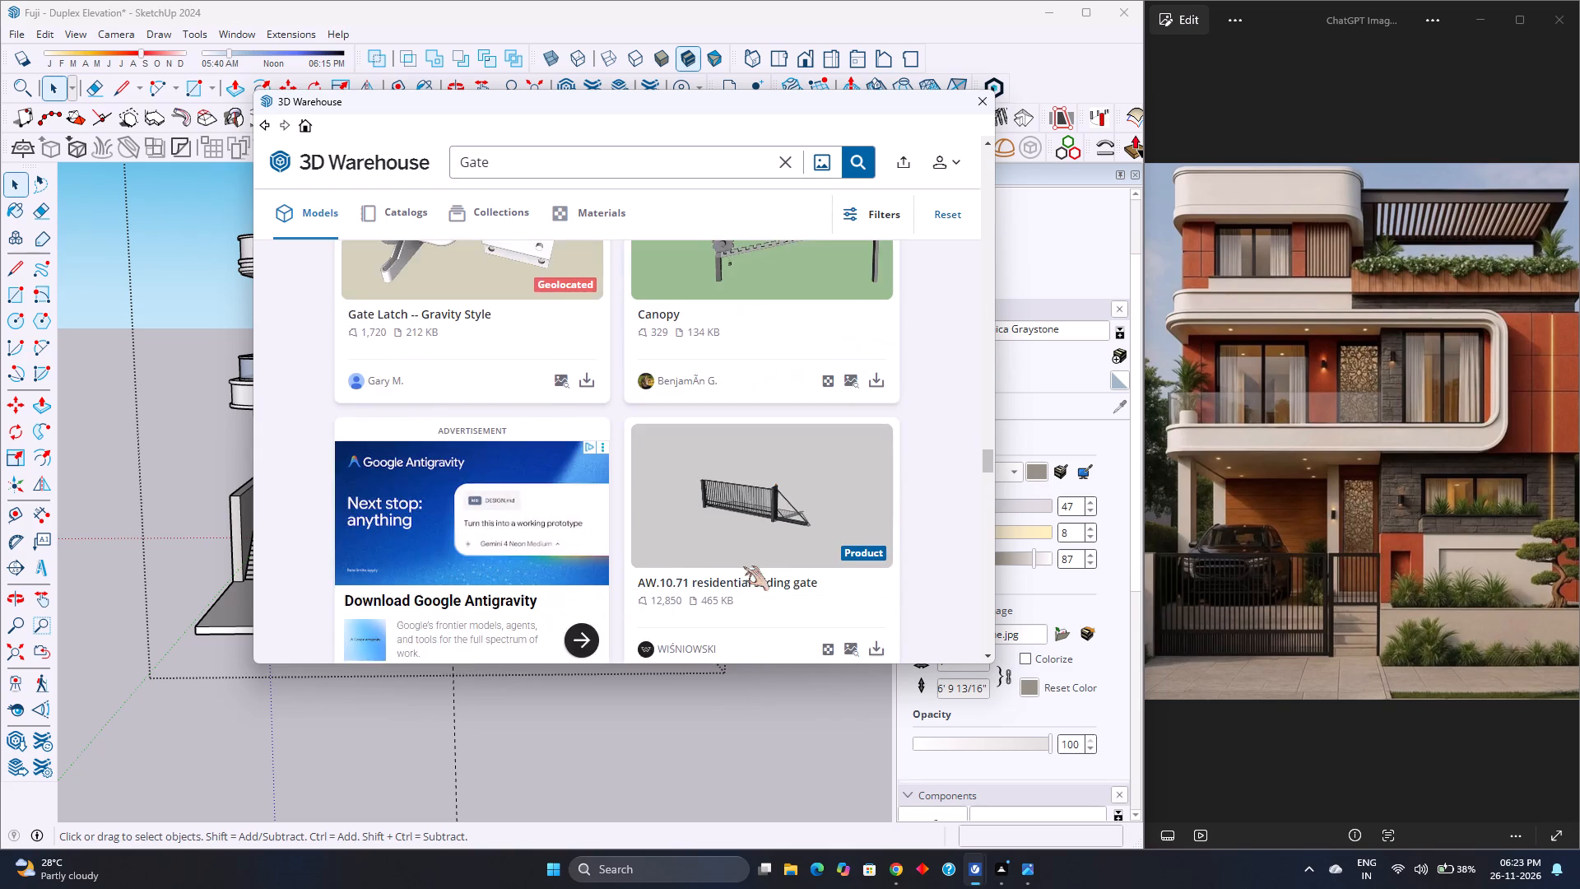
{"action": "scroll", "coordinate": [743, 566], "scroll_direction": "down", "scroll_amount": 5}
{"action": "scroll", "coordinate": [743, 566], "scroll_direction": "up", "scroll_amount": 7}
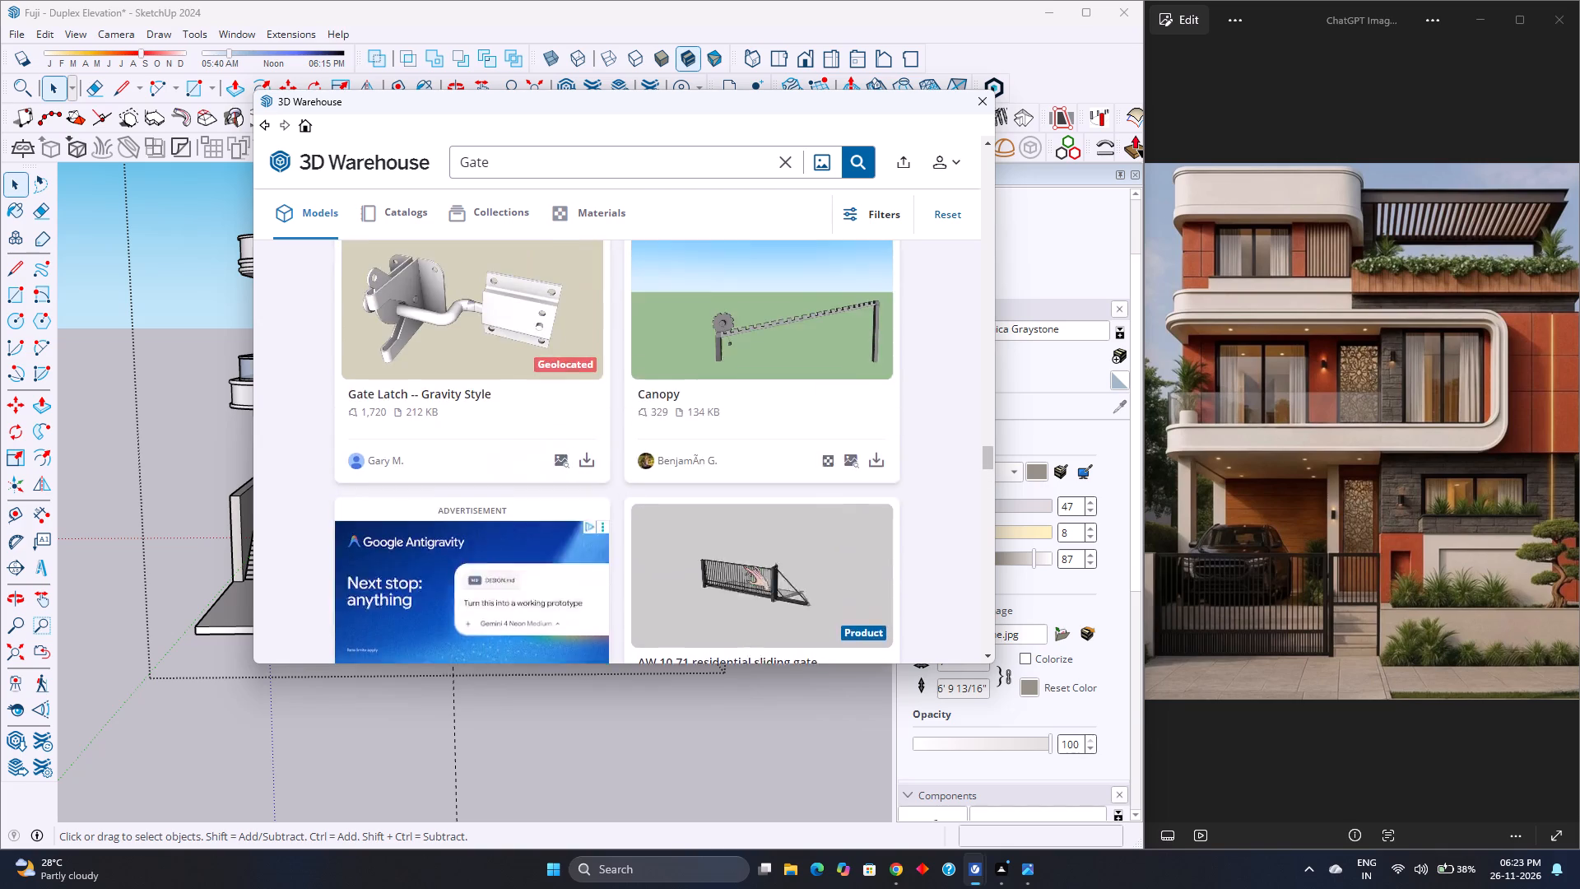
{"action": "scroll", "coordinate": [743, 566], "scroll_direction": "down", "scroll_amount": 8}
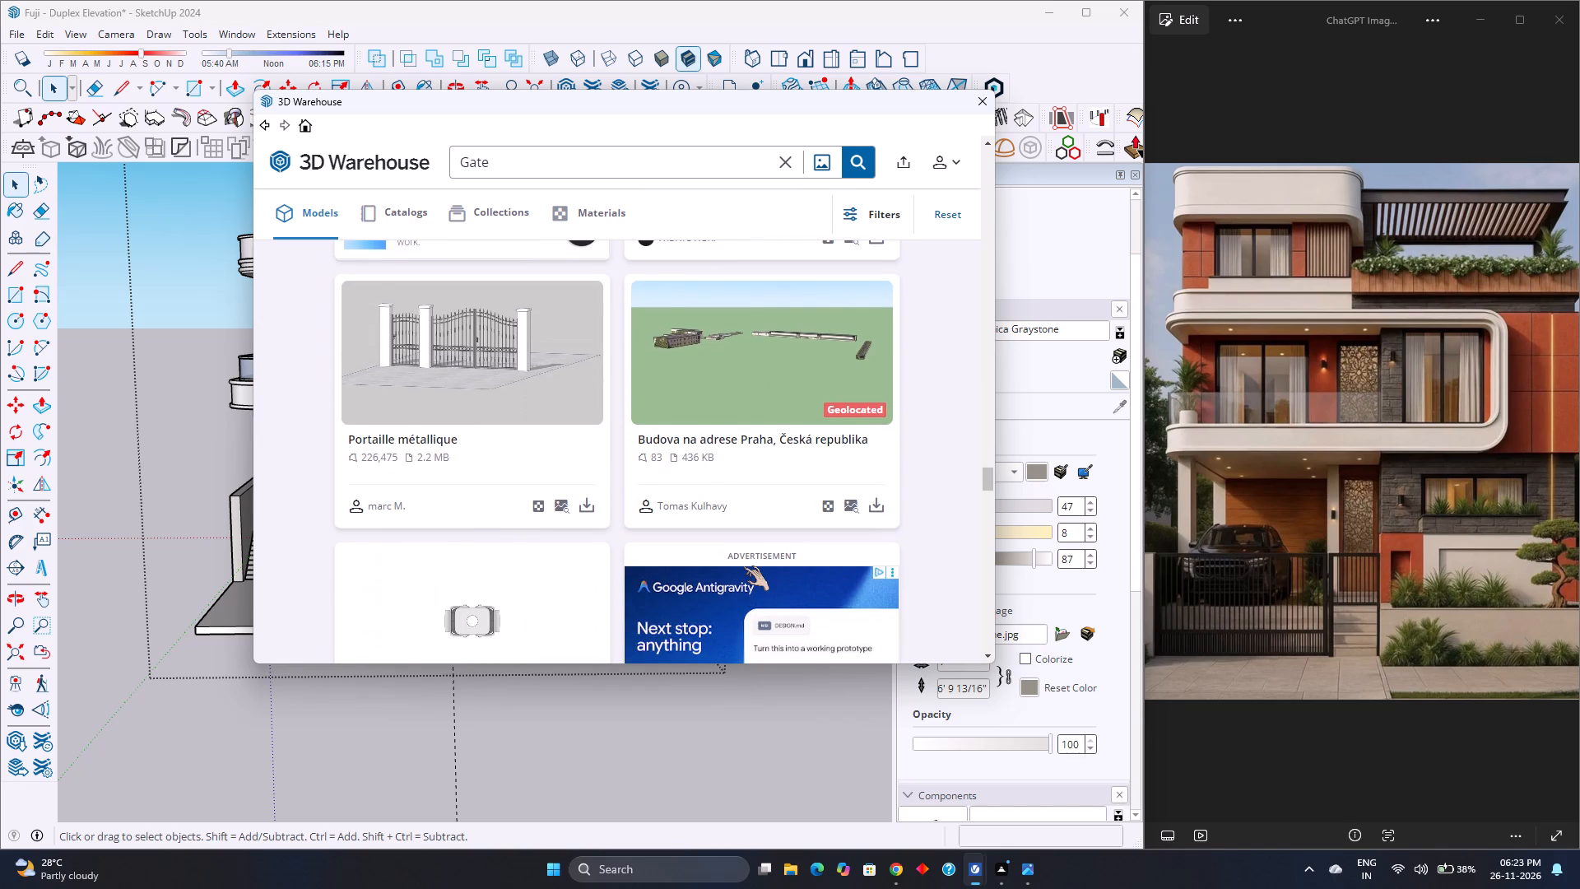
{"action": "scroll", "coordinate": [743, 566], "scroll_direction": "down", "scroll_amount": 5}
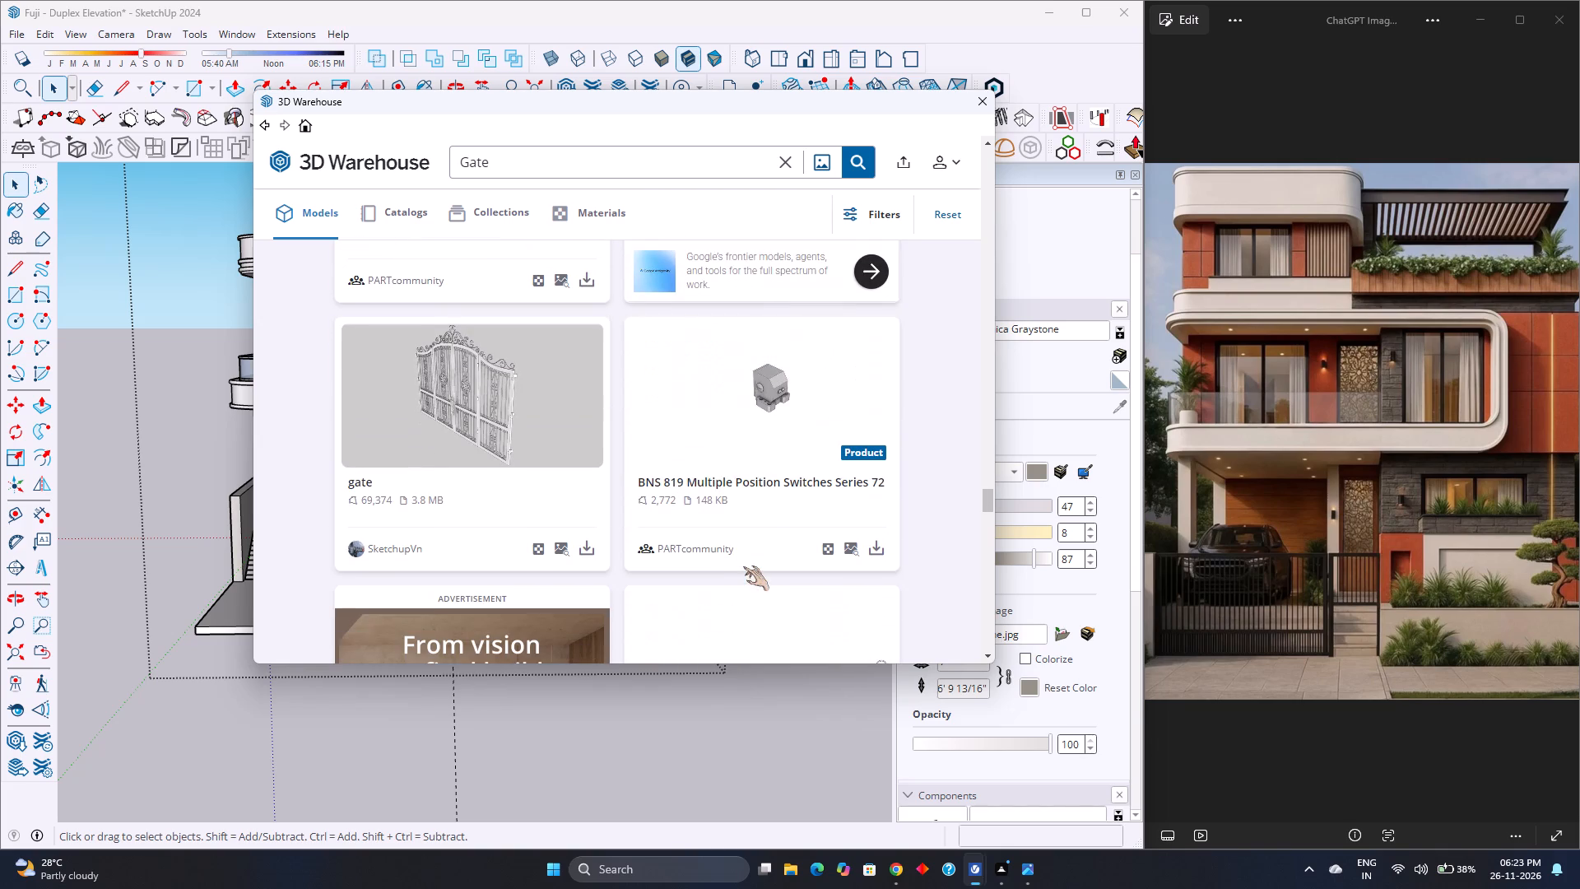
{"action": "scroll", "coordinate": [743, 566], "scroll_direction": "down", "scroll_amount": 7}
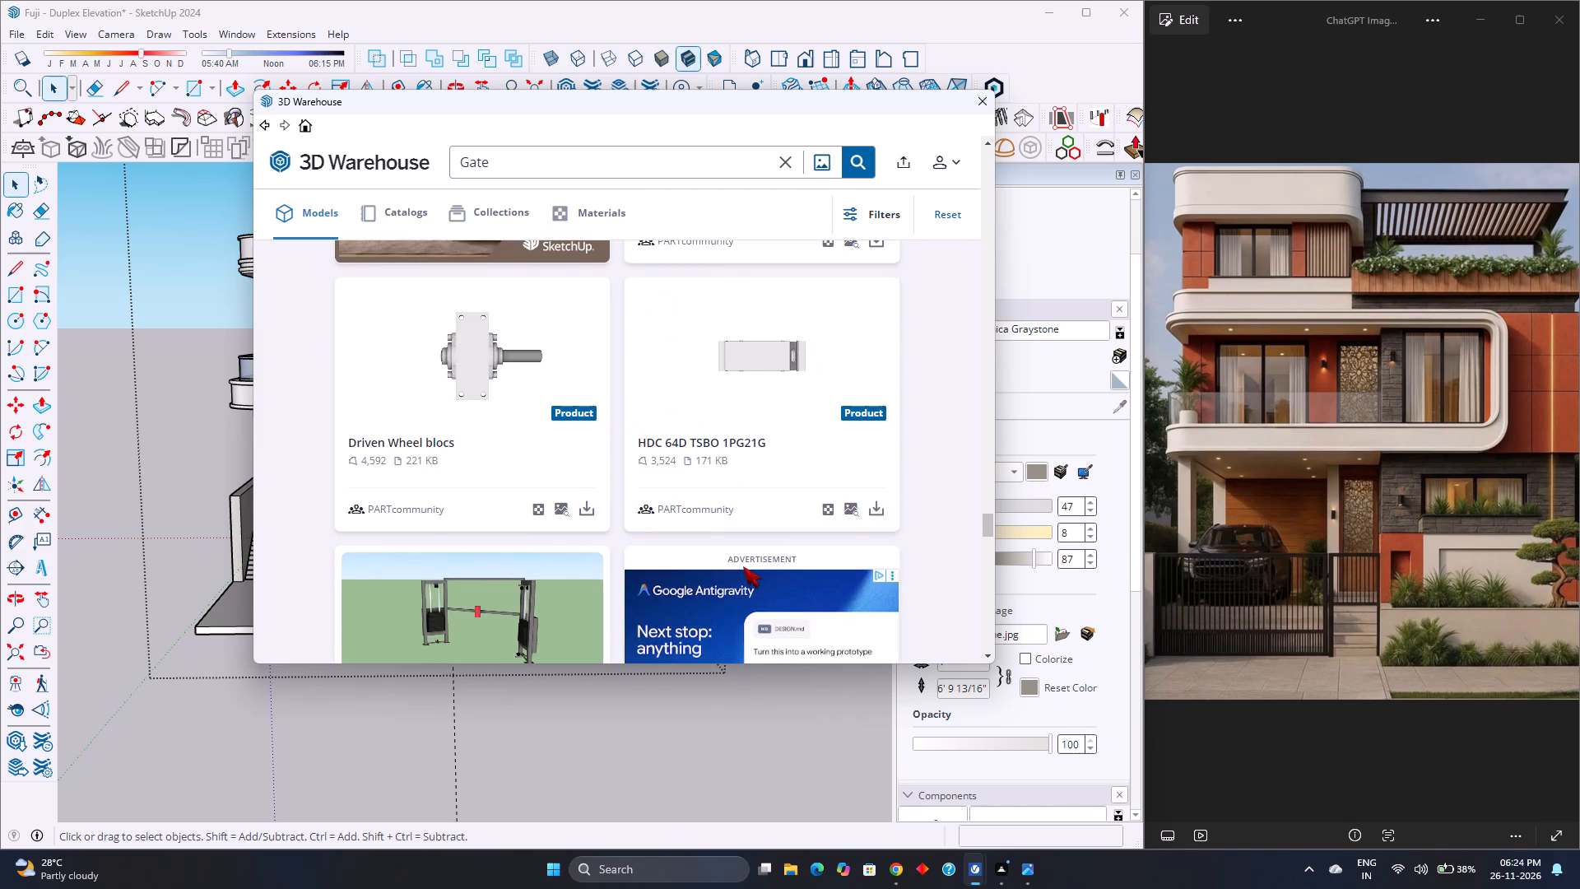
{"action": "scroll", "coordinate": [743, 566], "scroll_direction": "down", "scroll_amount": 6}
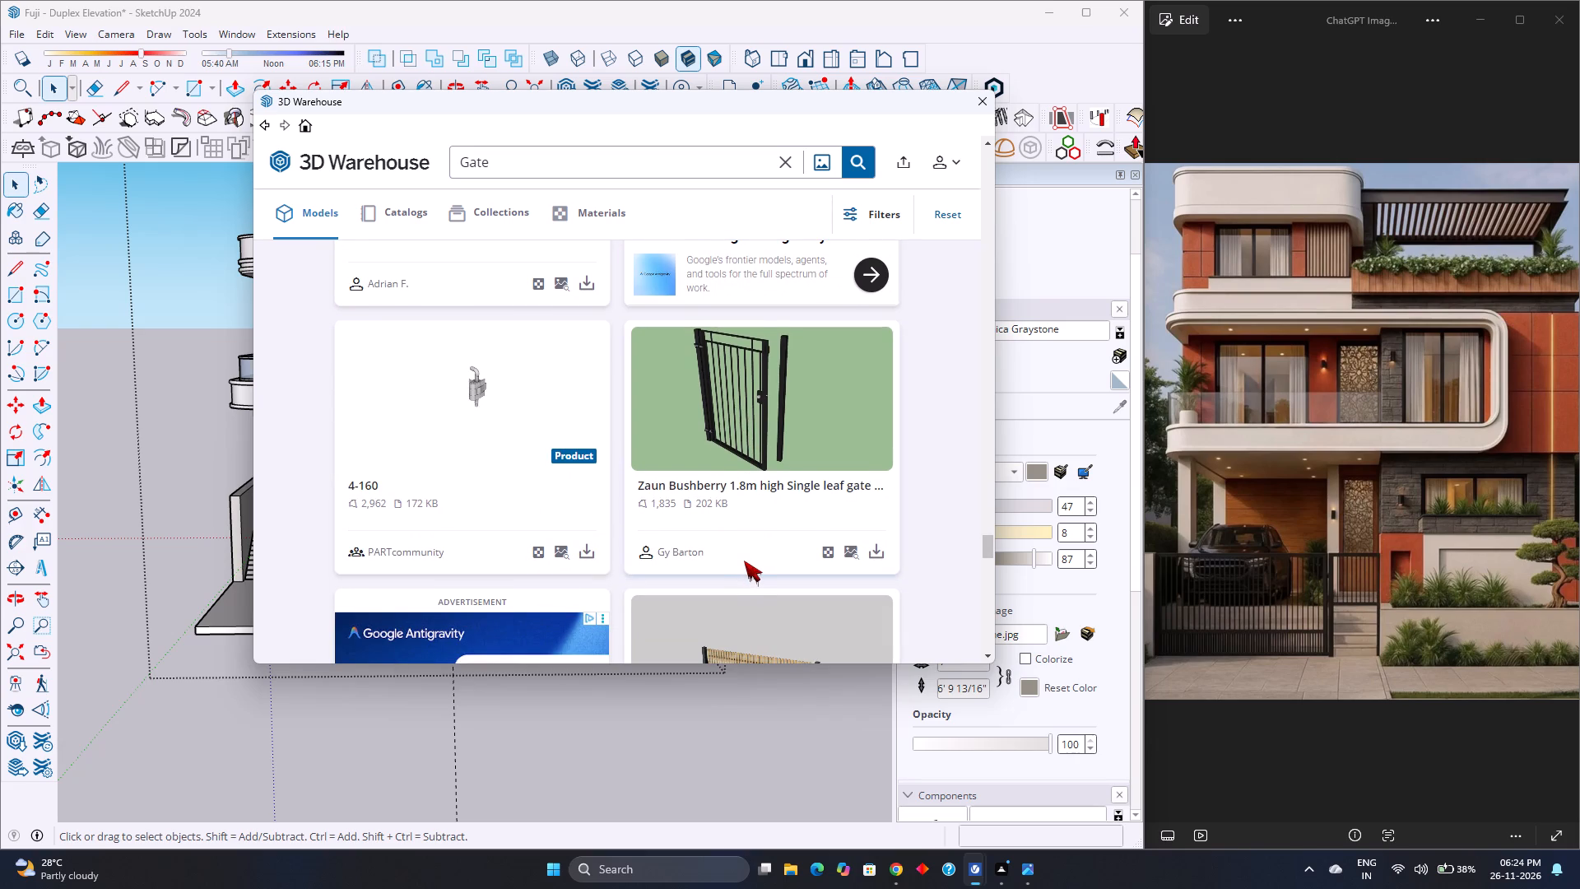
{"action": "scroll", "coordinate": [744, 561], "scroll_direction": "down", "scroll_amount": 4}
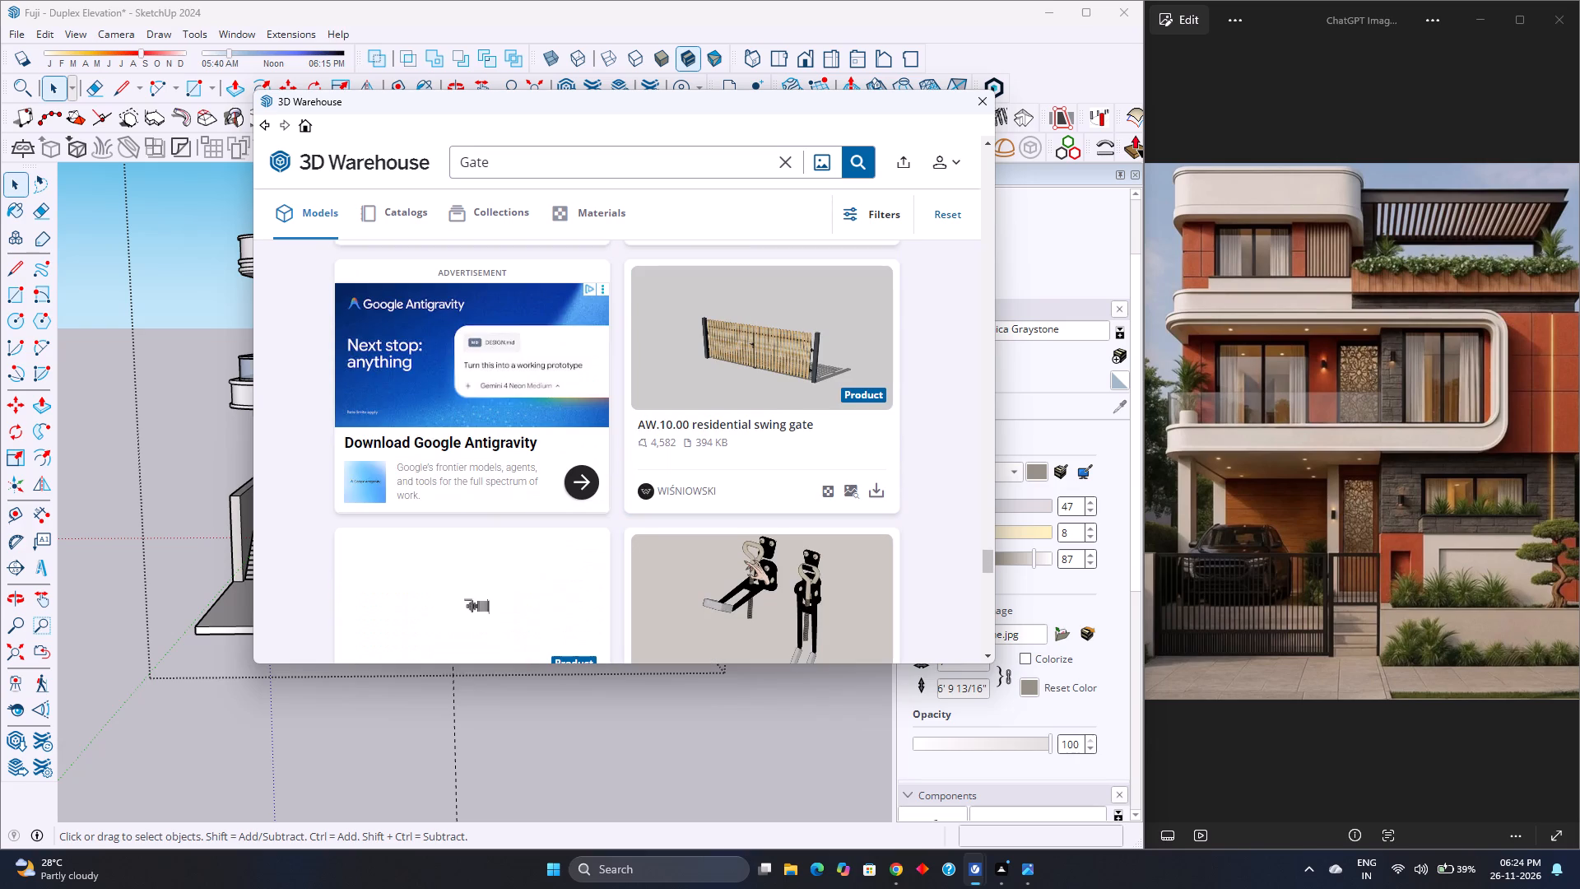
{"action": "scroll", "coordinate": [744, 561], "scroll_direction": "down", "scroll_amount": 4}
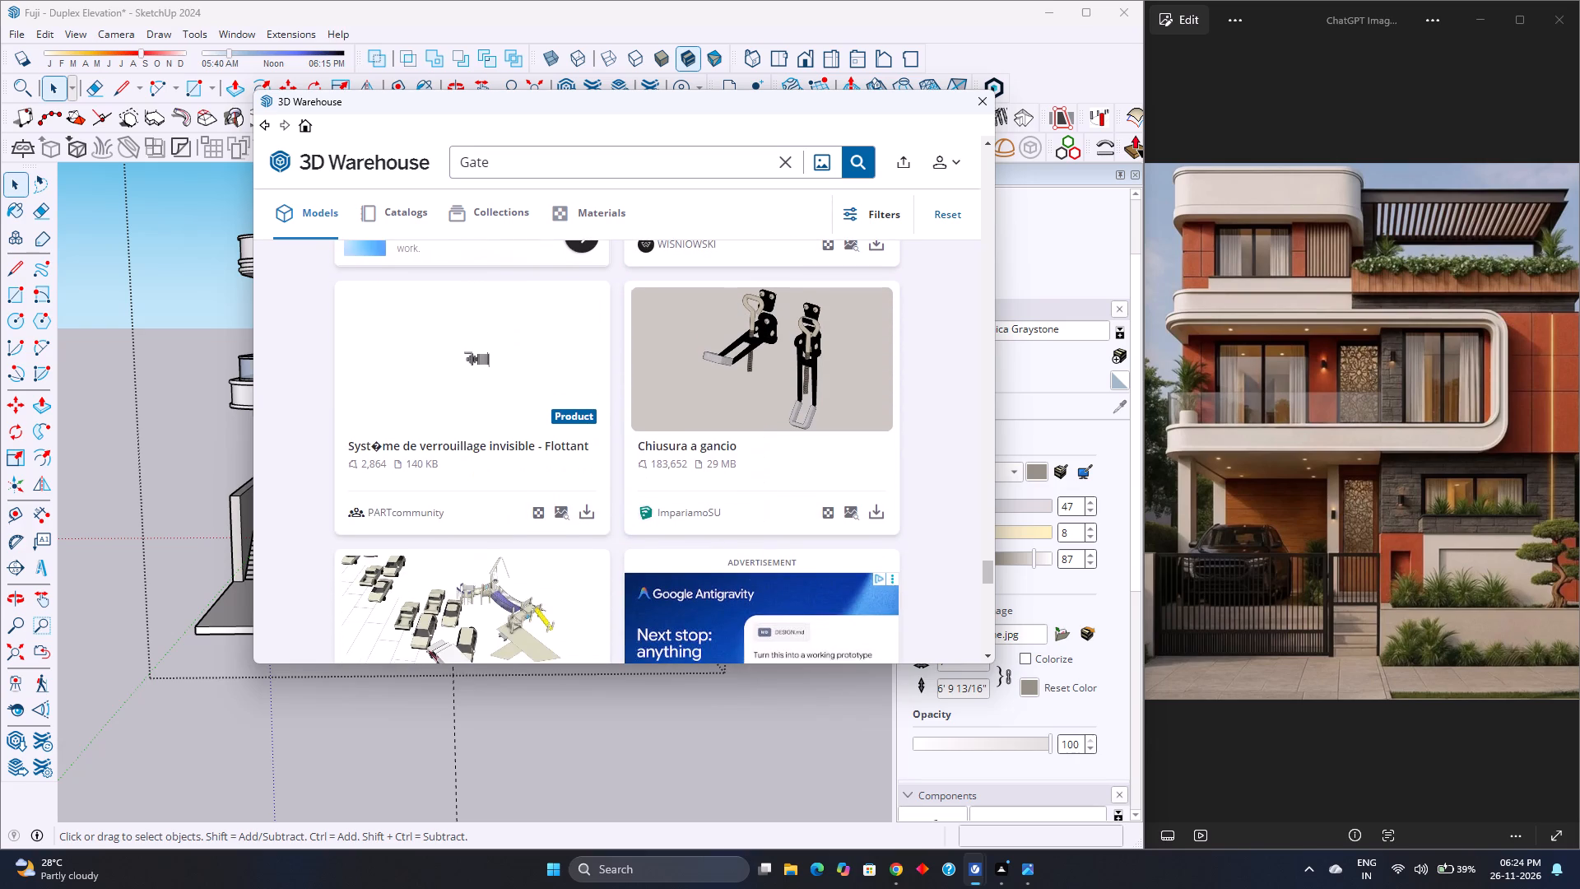
{"action": "scroll", "coordinate": [744, 561], "scroll_direction": "down", "scroll_amount": 11}
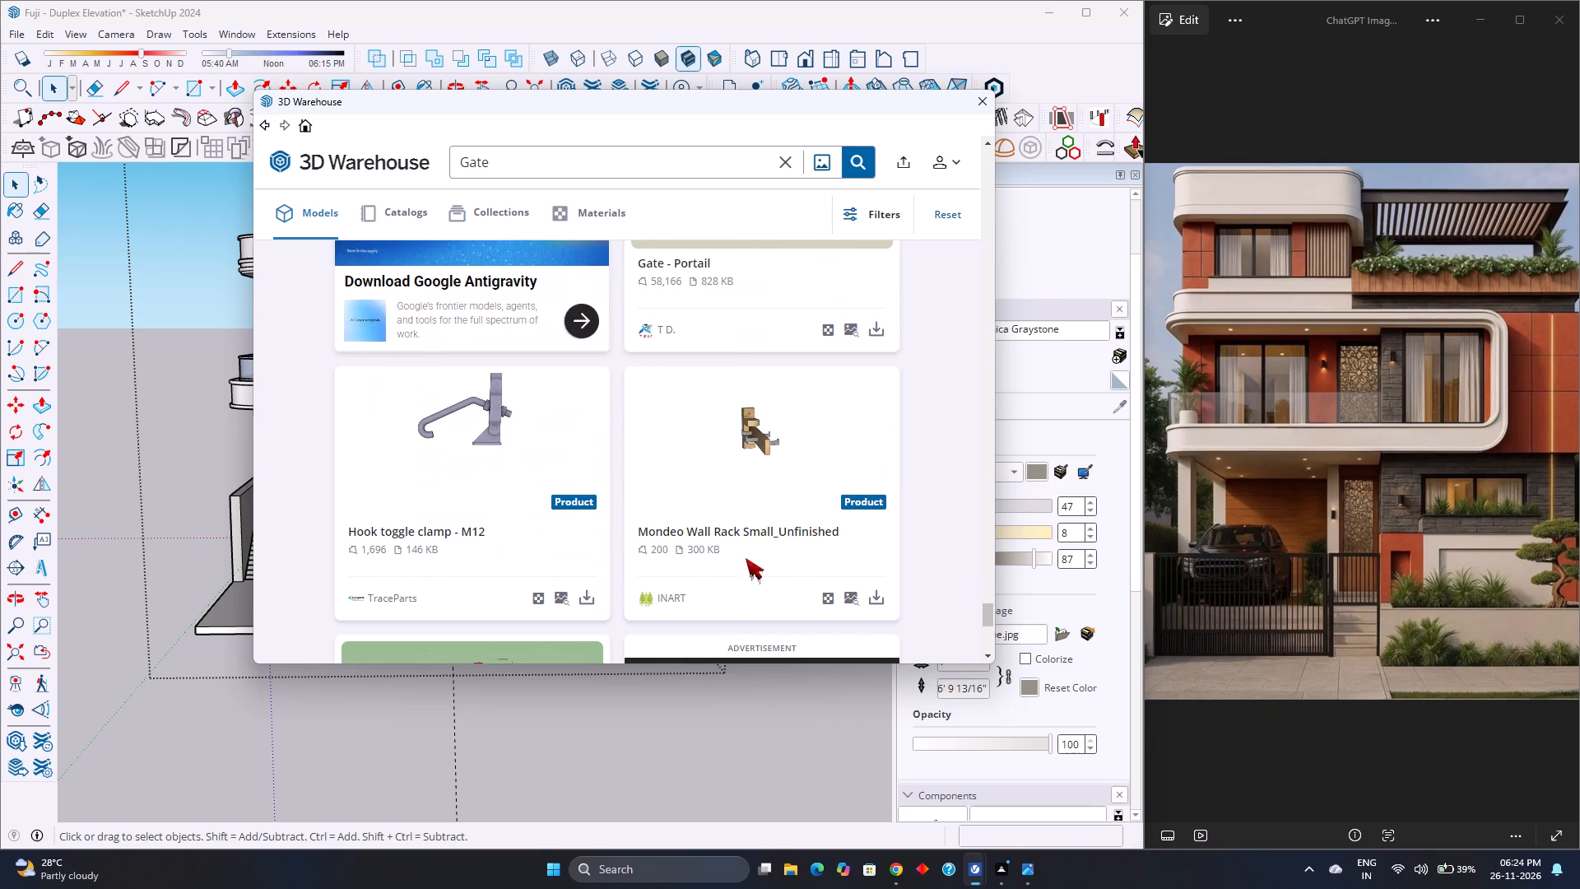
{"action": "scroll", "coordinate": [746, 558], "scroll_direction": "down", "scroll_amount": 7}
{"action": "scroll", "coordinate": [746, 558], "scroll_direction": "up", "scroll_amount": 1}
{"action": "scroll", "coordinate": [746, 558], "scroll_direction": "down", "scroll_amount": 3}
{"action": "scroll", "coordinate": [746, 558], "scroll_direction": "up", "scroll_amount": 3}
{"action": "scroll", "coordinate": [746, 558], "scroll_direction": "down", "scroll_amount": 6}
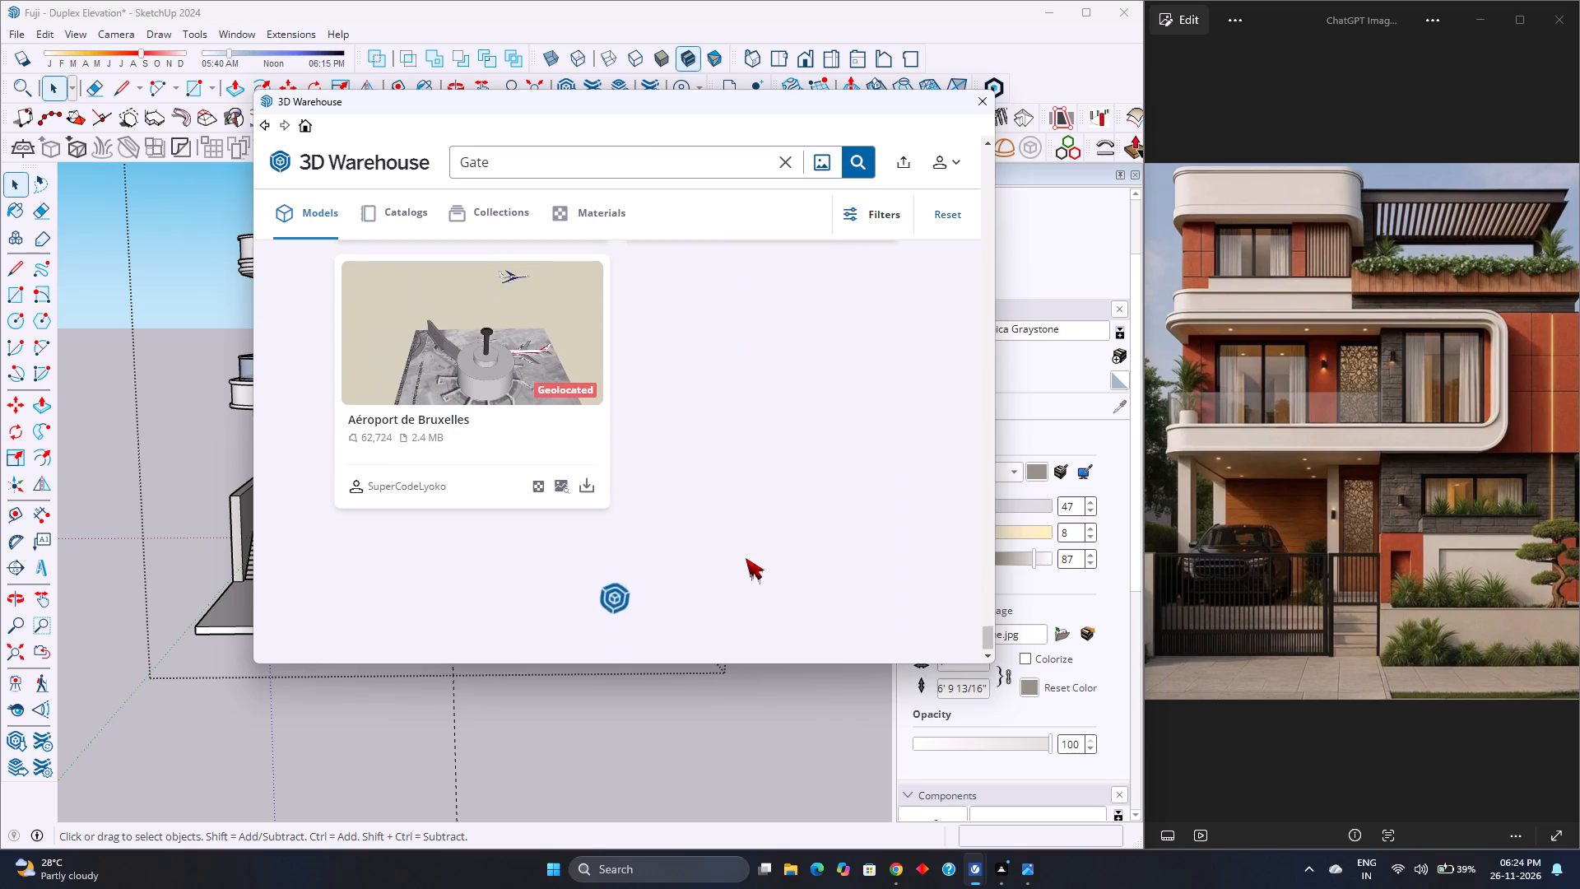
{"action": "scroll", "coordinate": [746, 558], "scroll_direction": "down", "scroll_amount": 5}
{"action": "scroll", "coordinate": [746, 556], "scroll_direction": "up", "scroll_amount": 2}
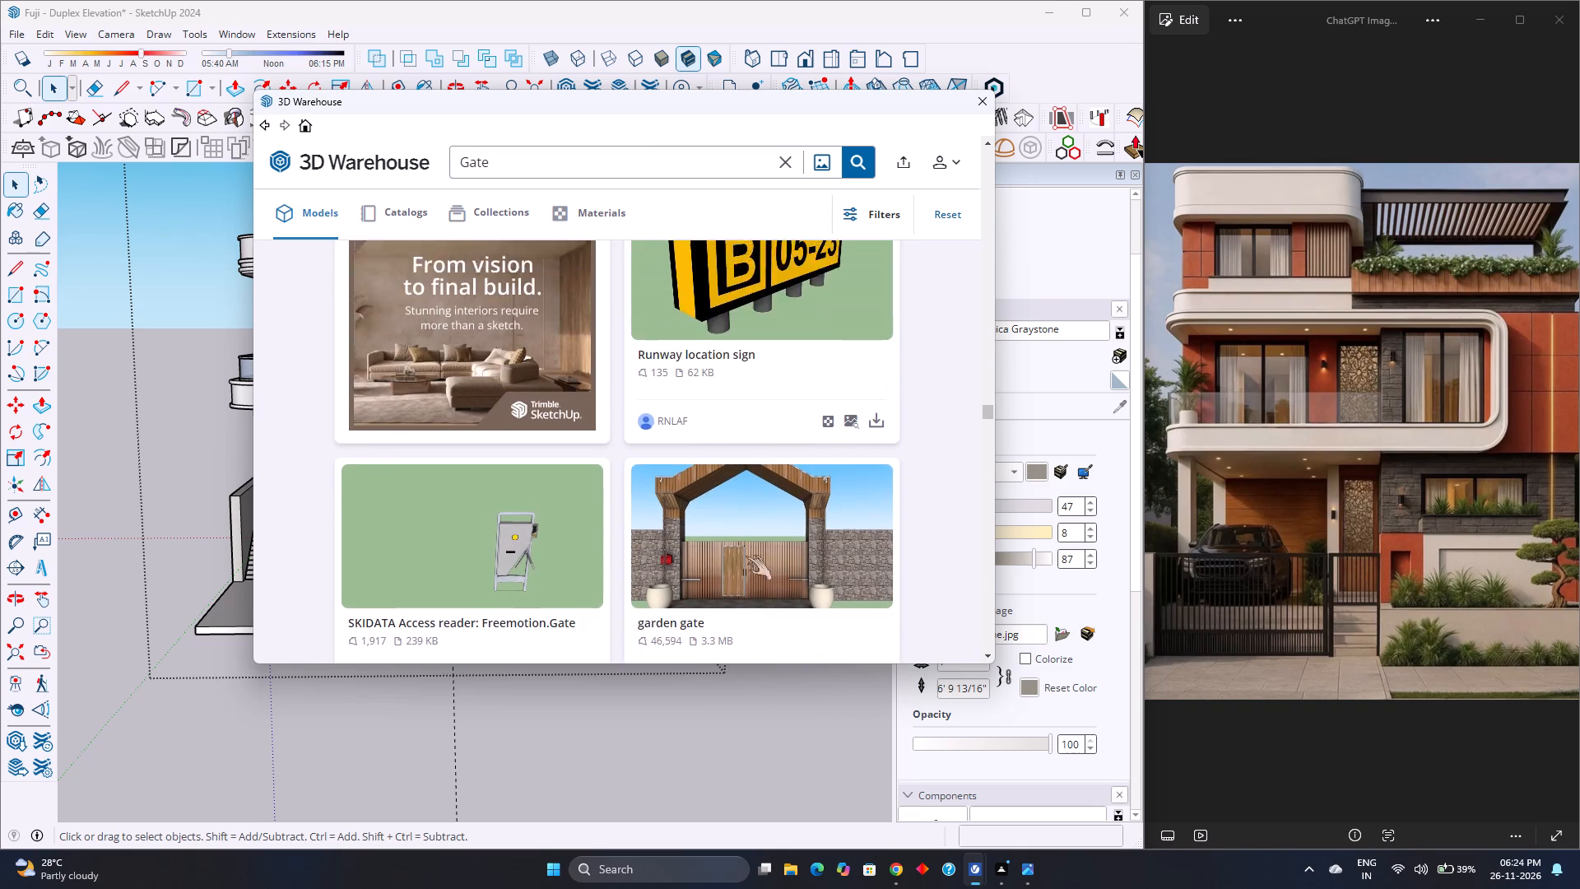
{"action": "scroll", "coordinate": [746, 556], "scroll_direction": "down", "scroll_amount": 13}
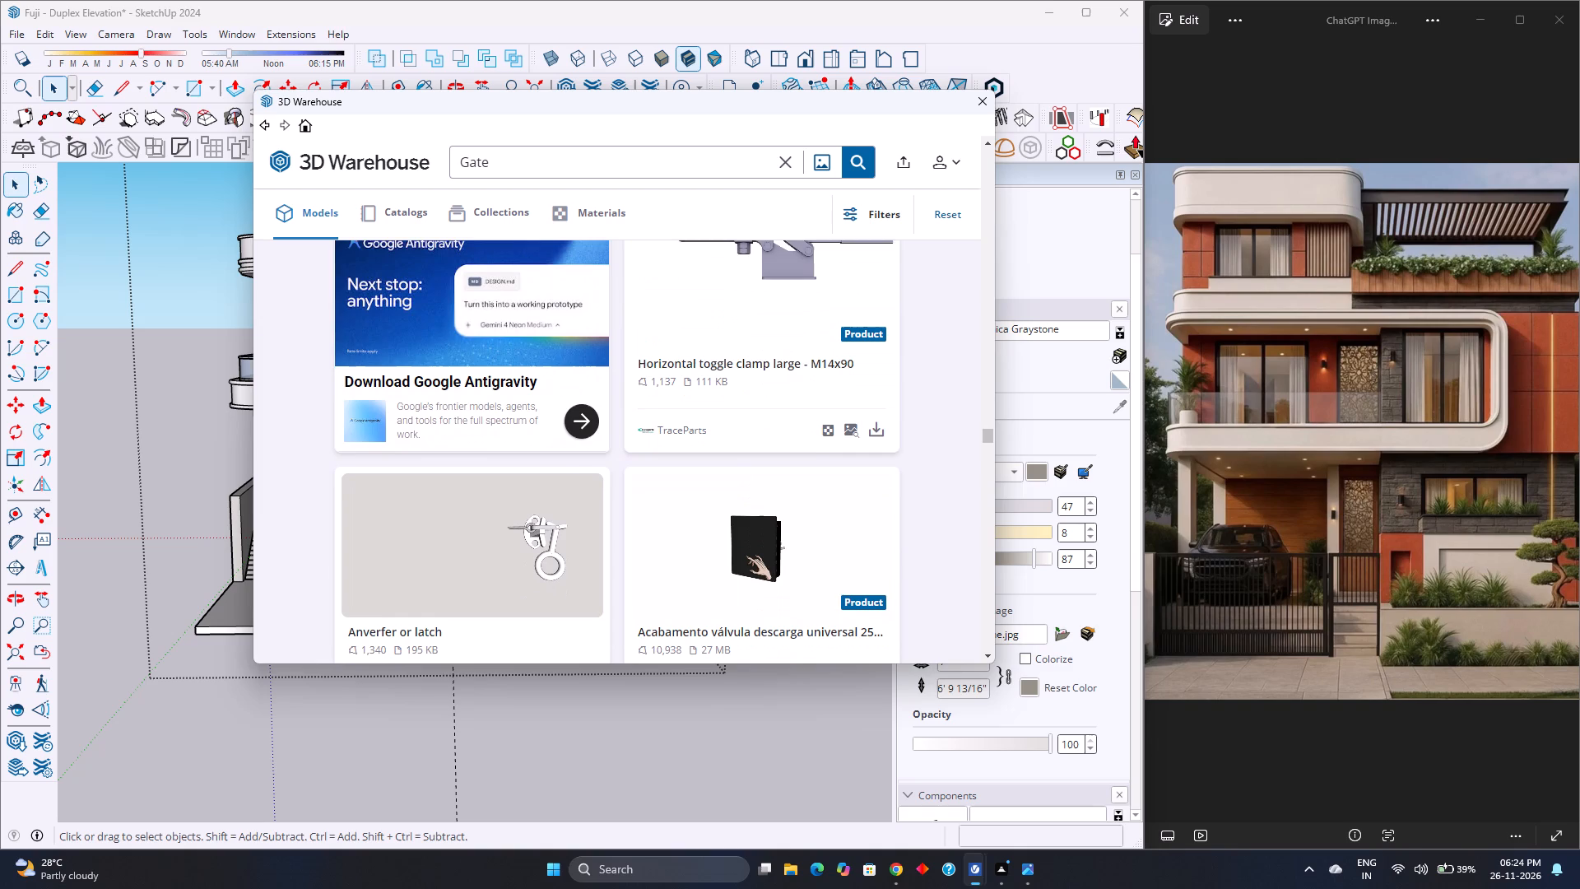
{"action": "scroll", "coordinate": [746, 556], "scroll_direction": "down", "scroll_amount": 13}
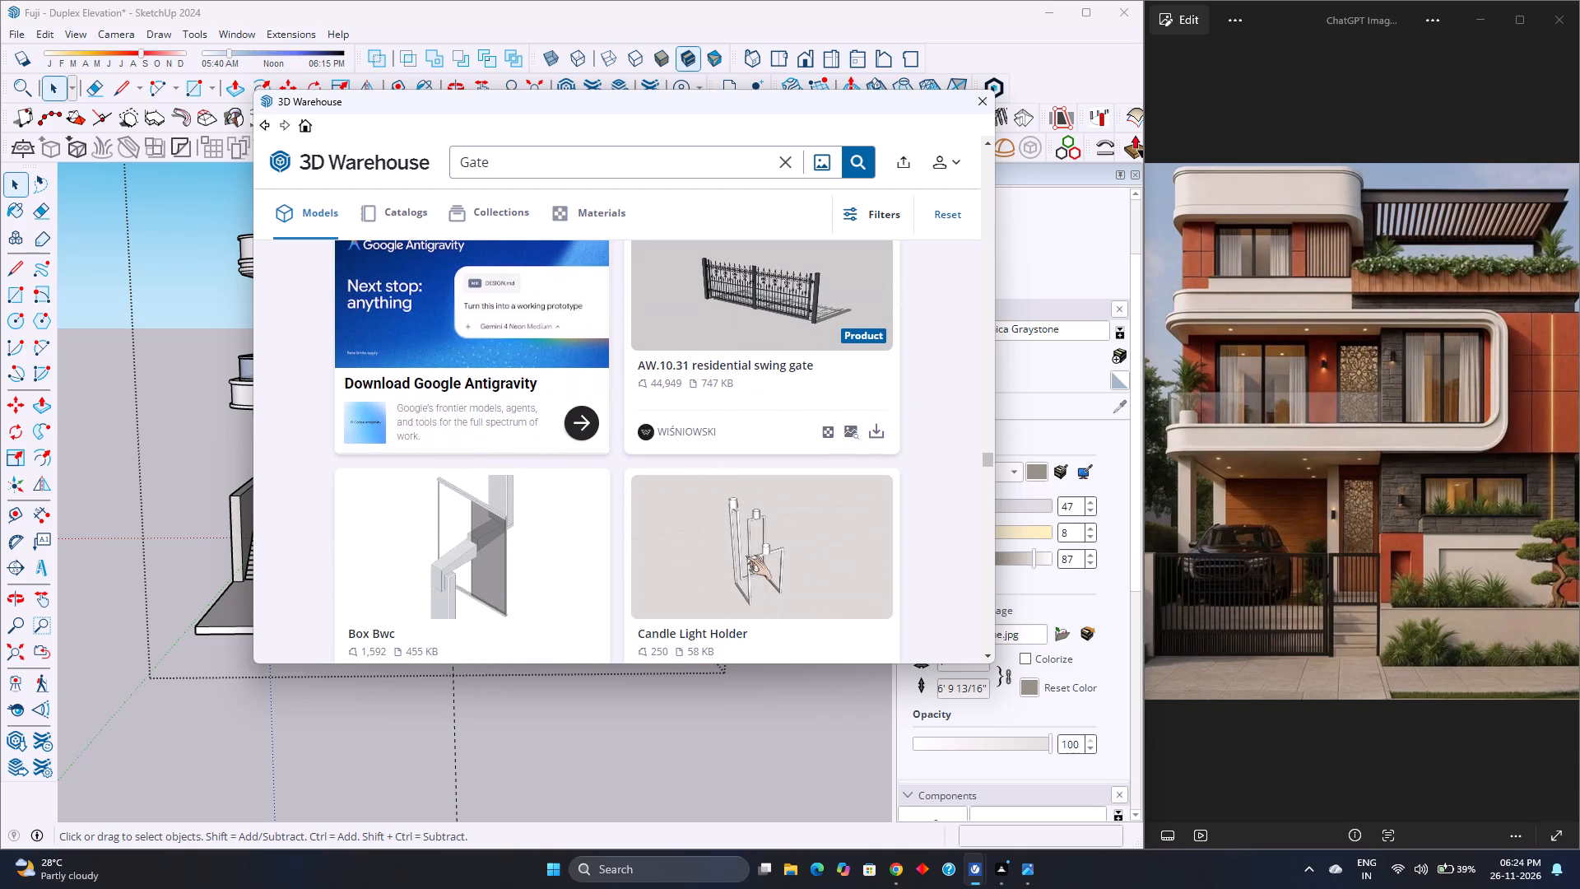
{"action": "scroll", "coordinate": [746, 556], "scroll_direction": "down", "scroll_amount": 4}
{"action": "scroll", "coordinate": [746, 556], "scroll_direction": "up", "scroll_amount": 3}
{"action": "scroll", "coordinate": [746, 556], "scroll_direction": "down", "scroll_amount": 2}
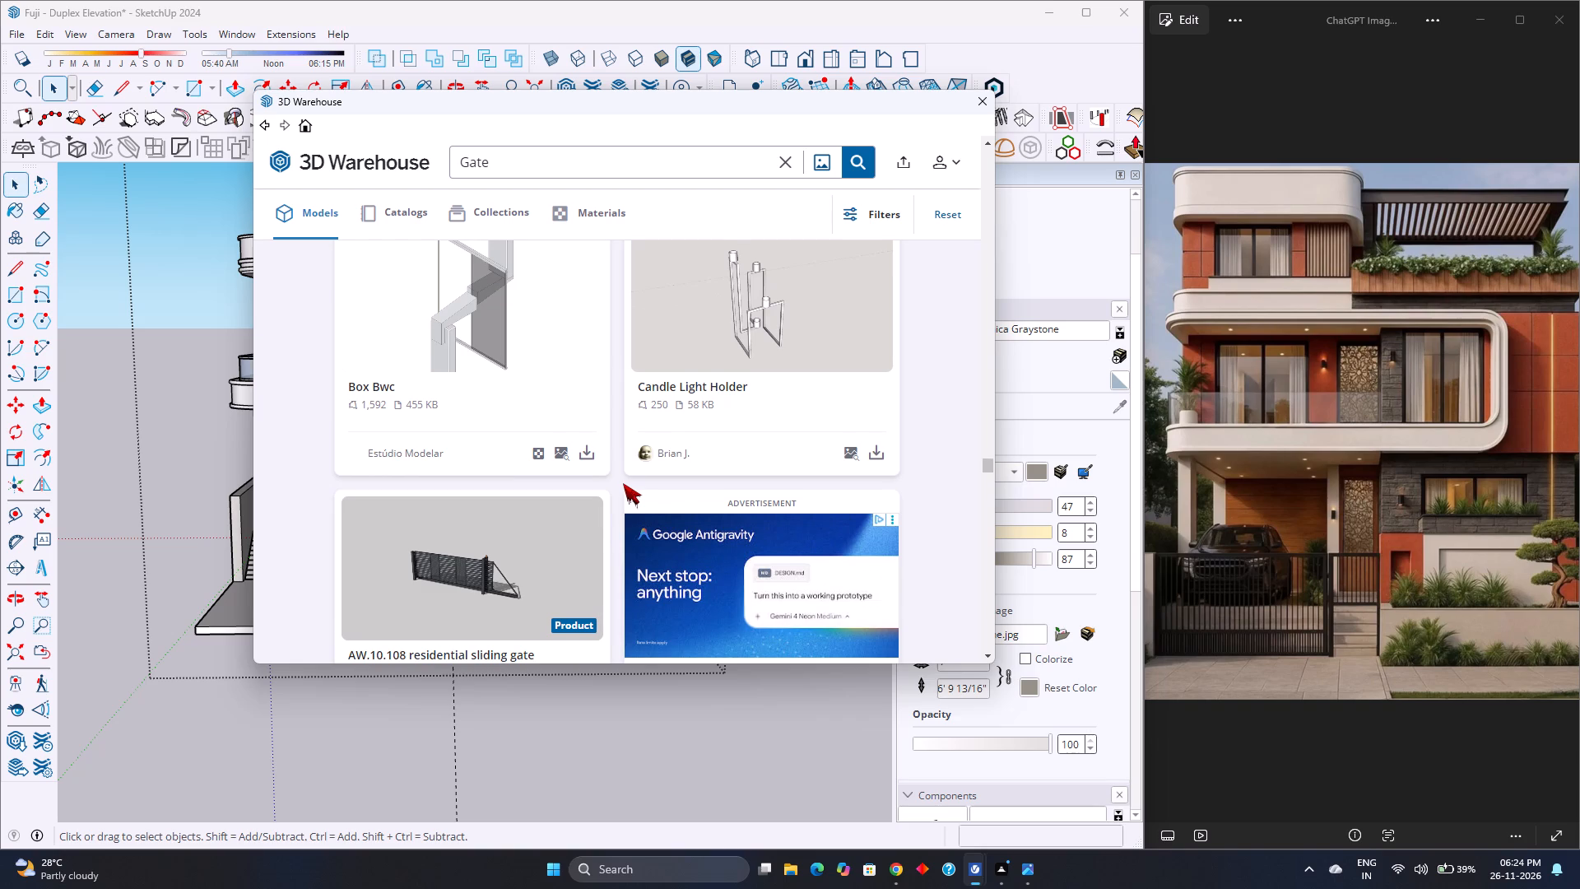
{"action": "scroll", "coordinate": [623, 483], "scroll_direction": "down", "scroll_amount": 5}
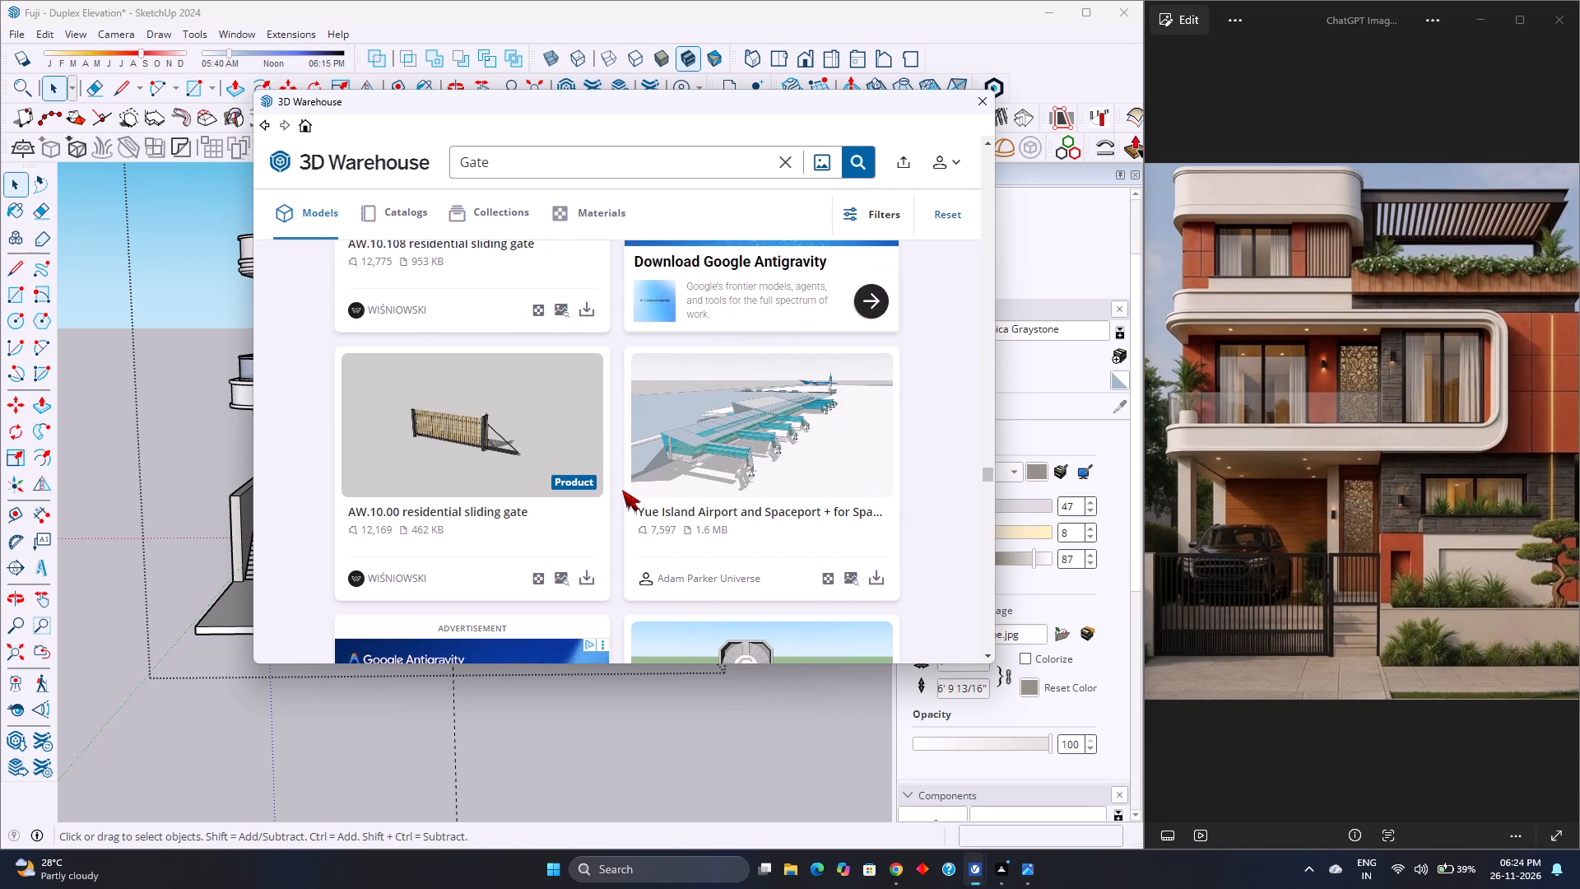
{"action": "scroll", "coordinate": [622, 490], "scroll_direction": "down", "scroll_amount": 1}
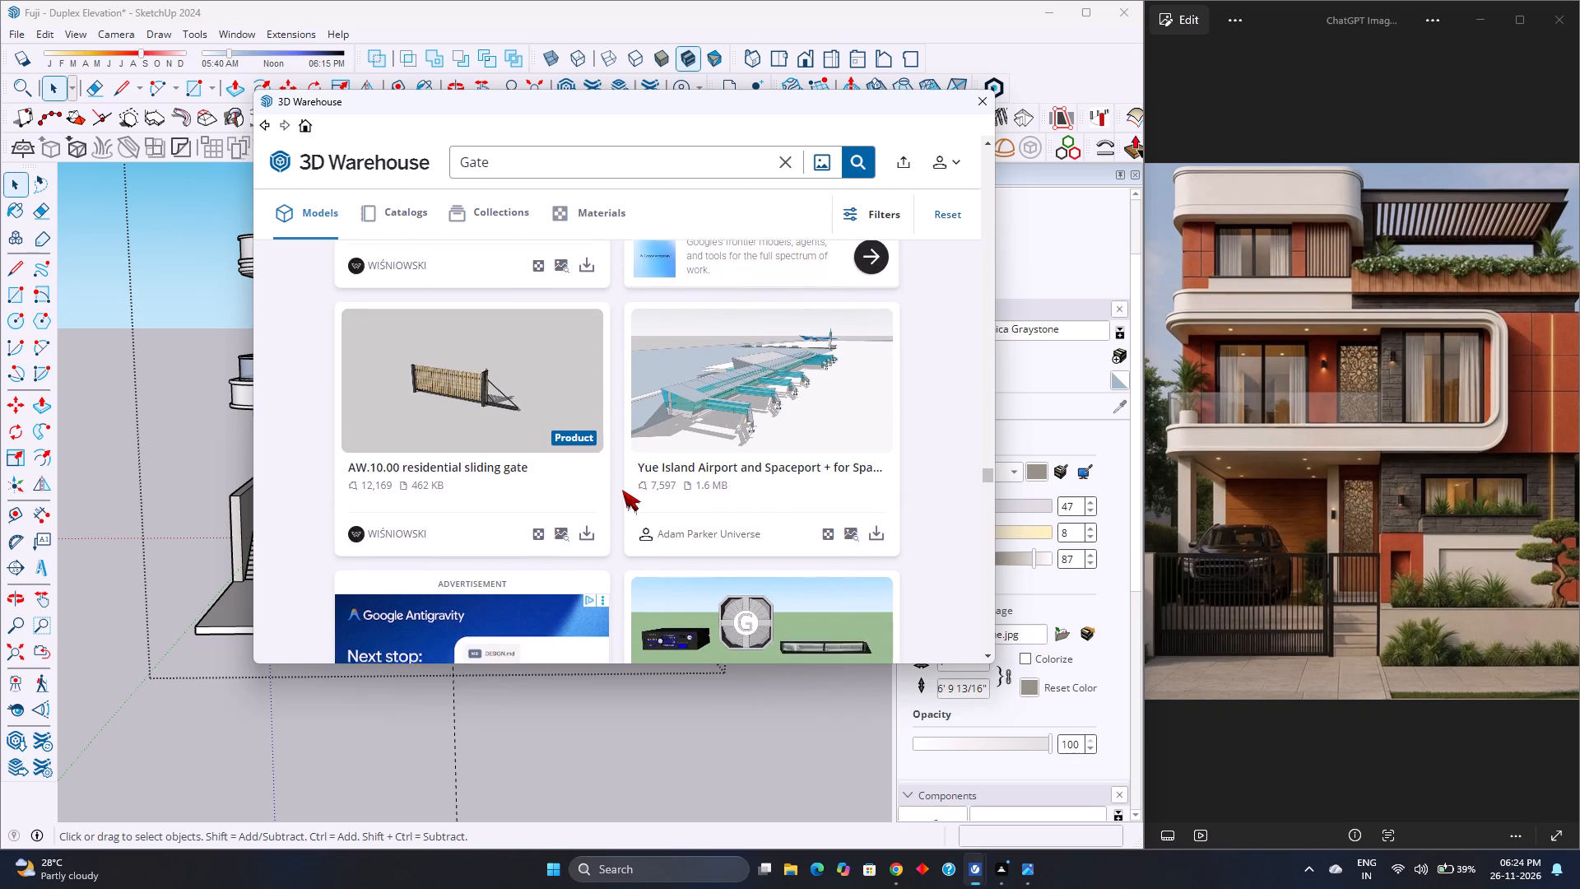
{"action": "scroll", "coordinate": [622, 490], "scroll_direction": "down", "scroll_amount": 1}
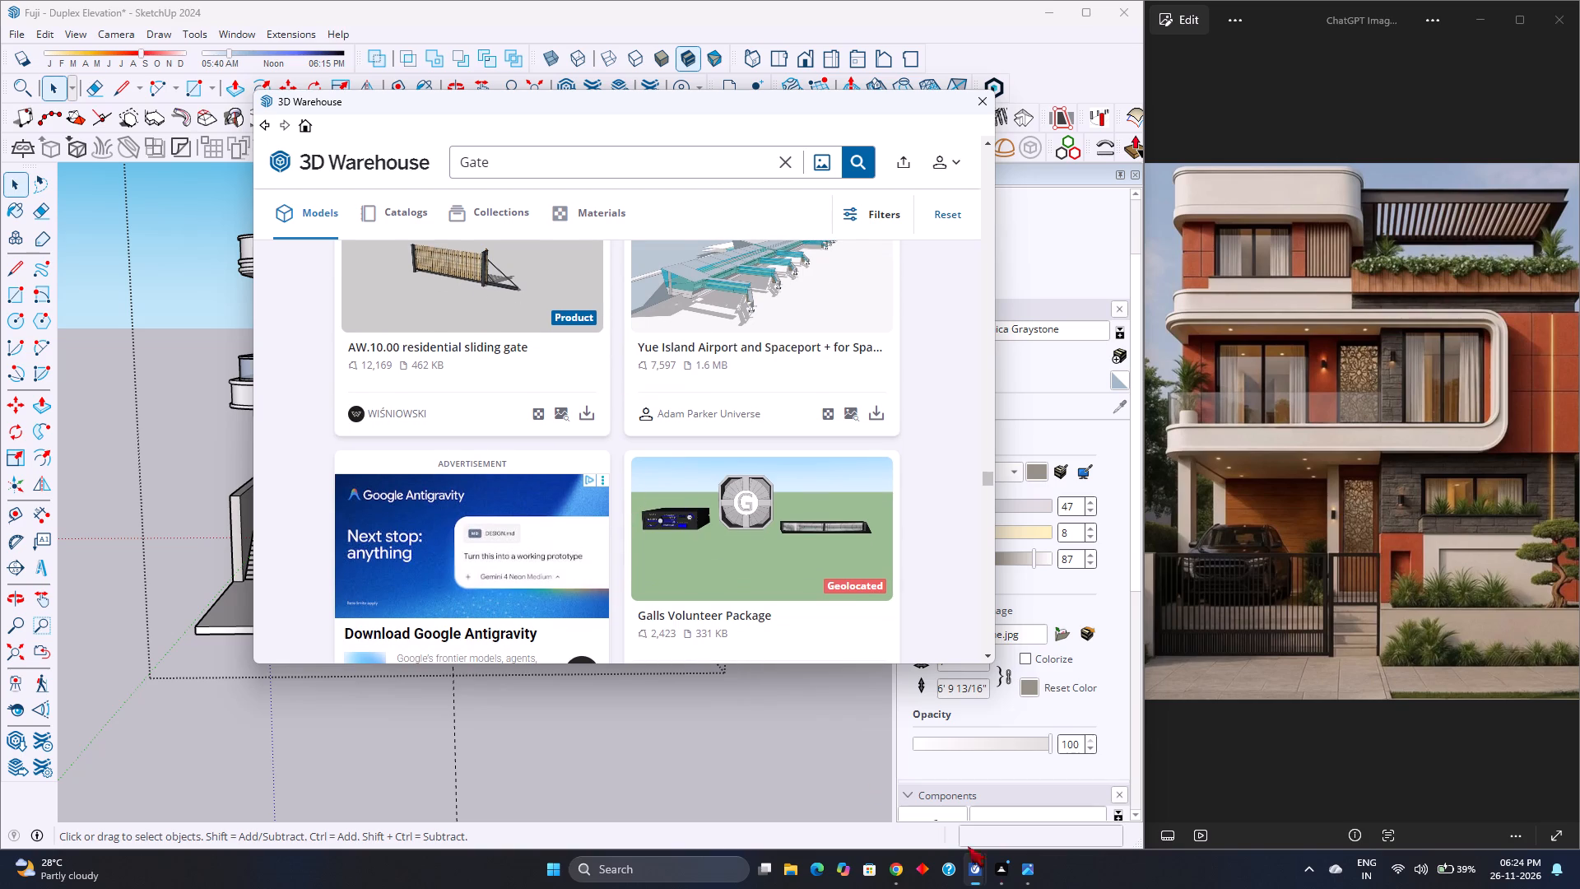
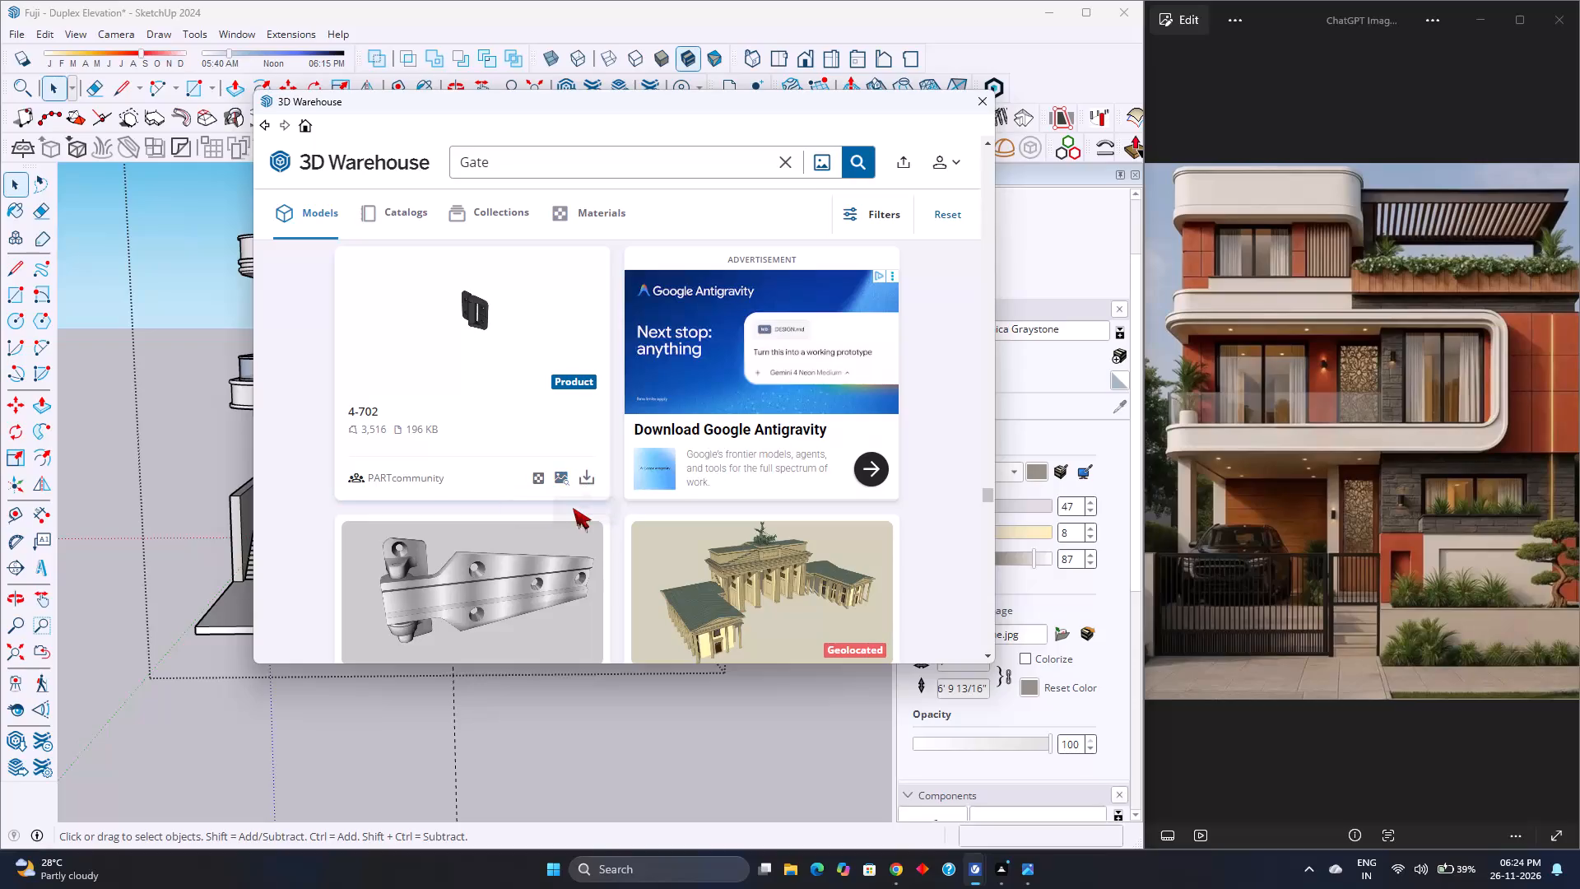
Examine further models in the Gate search results for a dark metal gate resembling the one in the reference image.
{"action": "scroll", "coordinate": [574, 506], "scroll_direction": "down", "scroll_amount": 4}
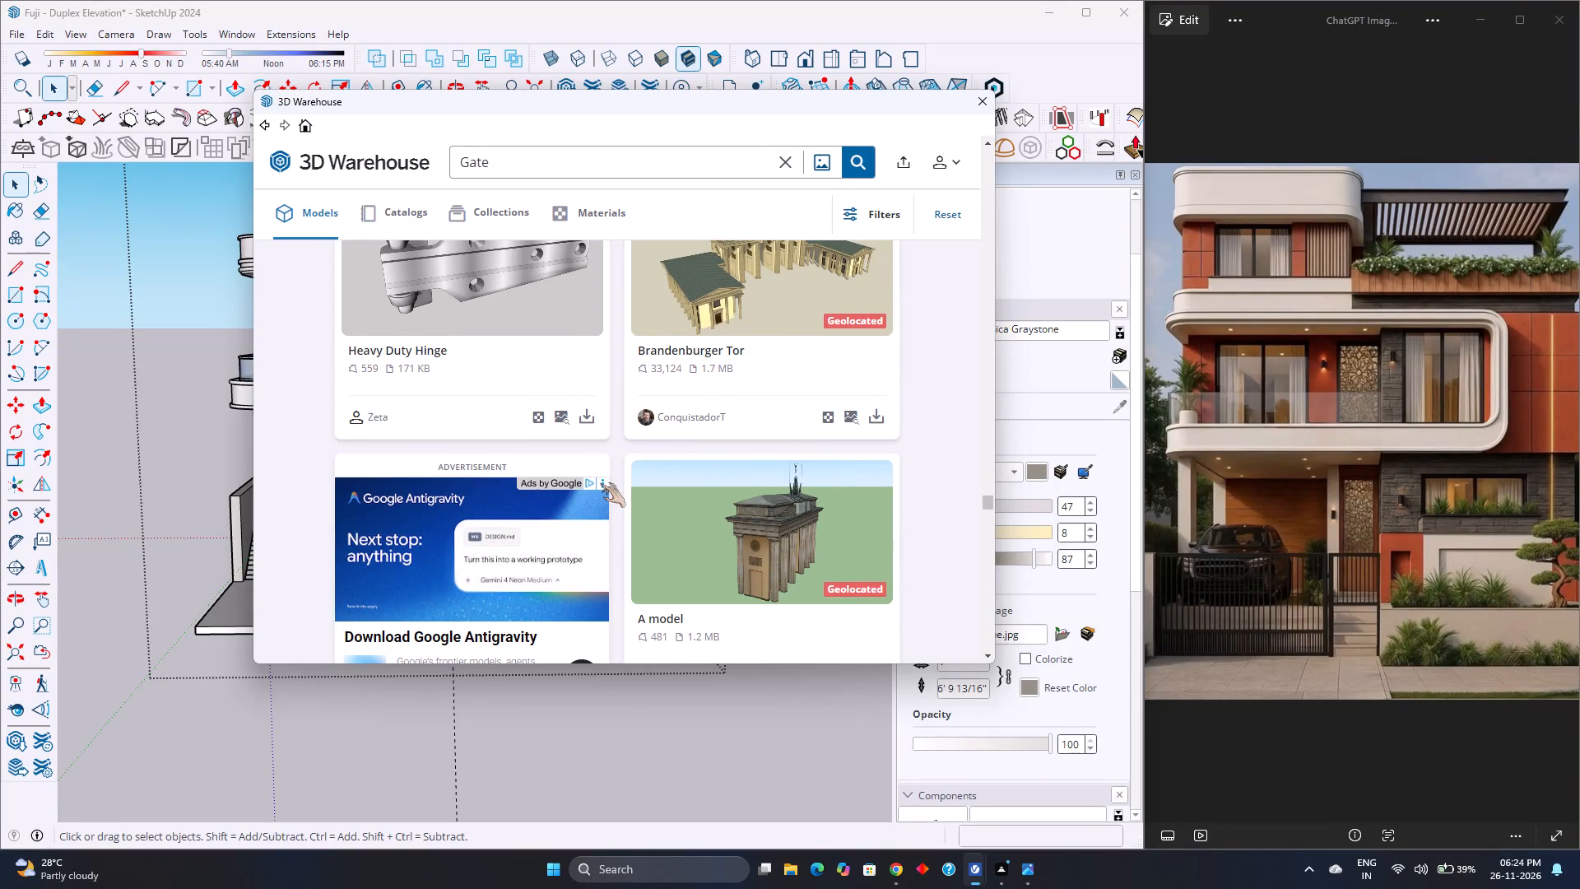
{"action": "scroll", "coordinate": [600, 483], "scroll_direction": "down", "scroll_amount": 5}
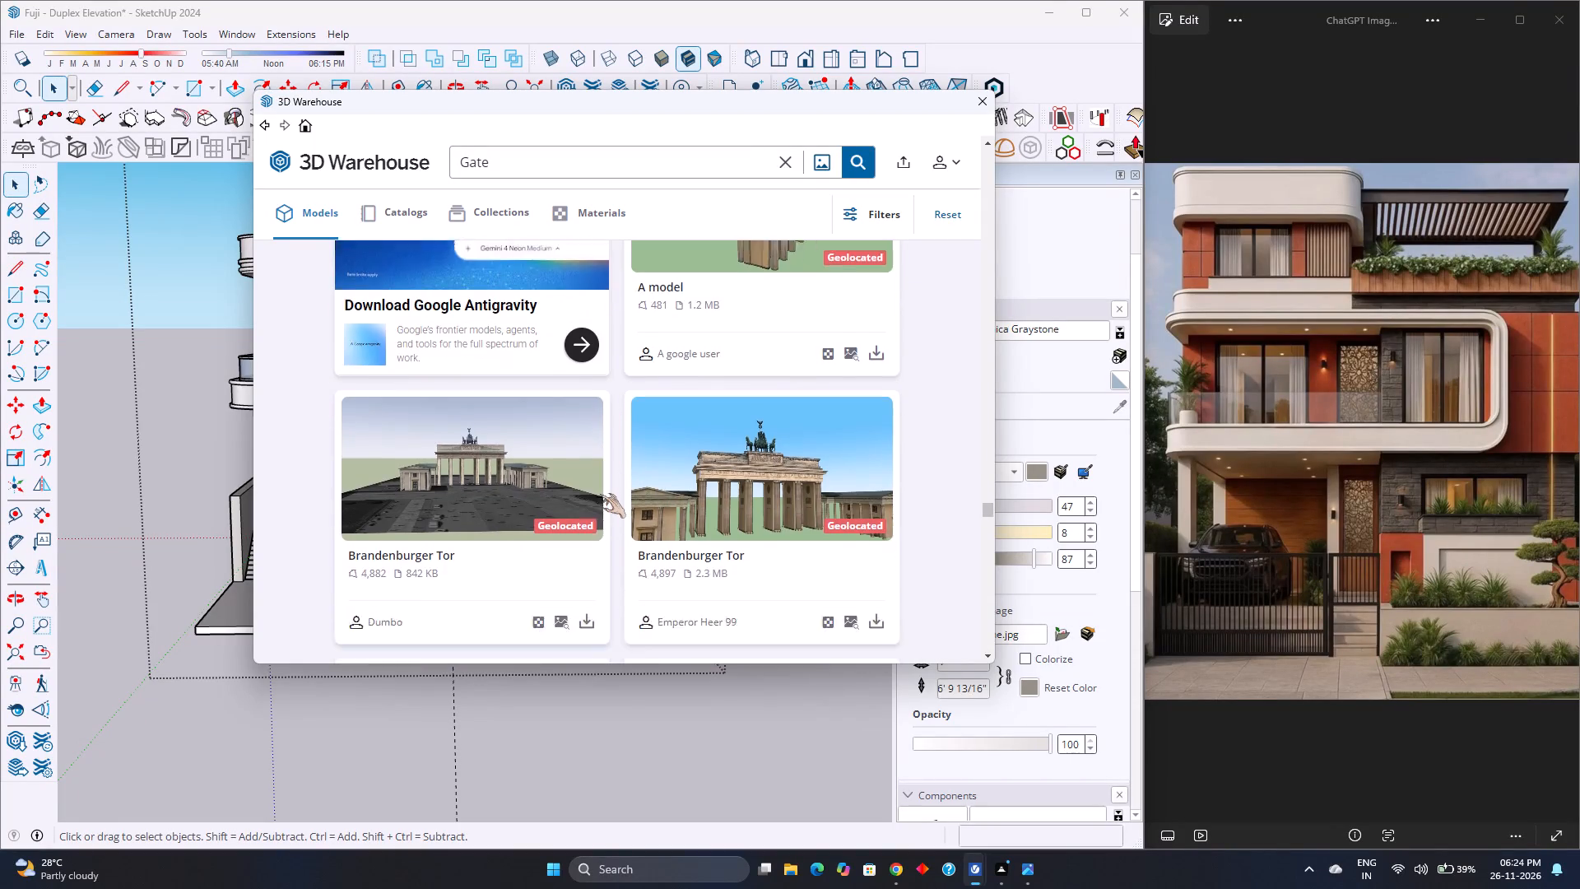
{"action": "scroll", "coordinate": [600, 496], "scroll_direction": "down", "scroll_amount": 14}
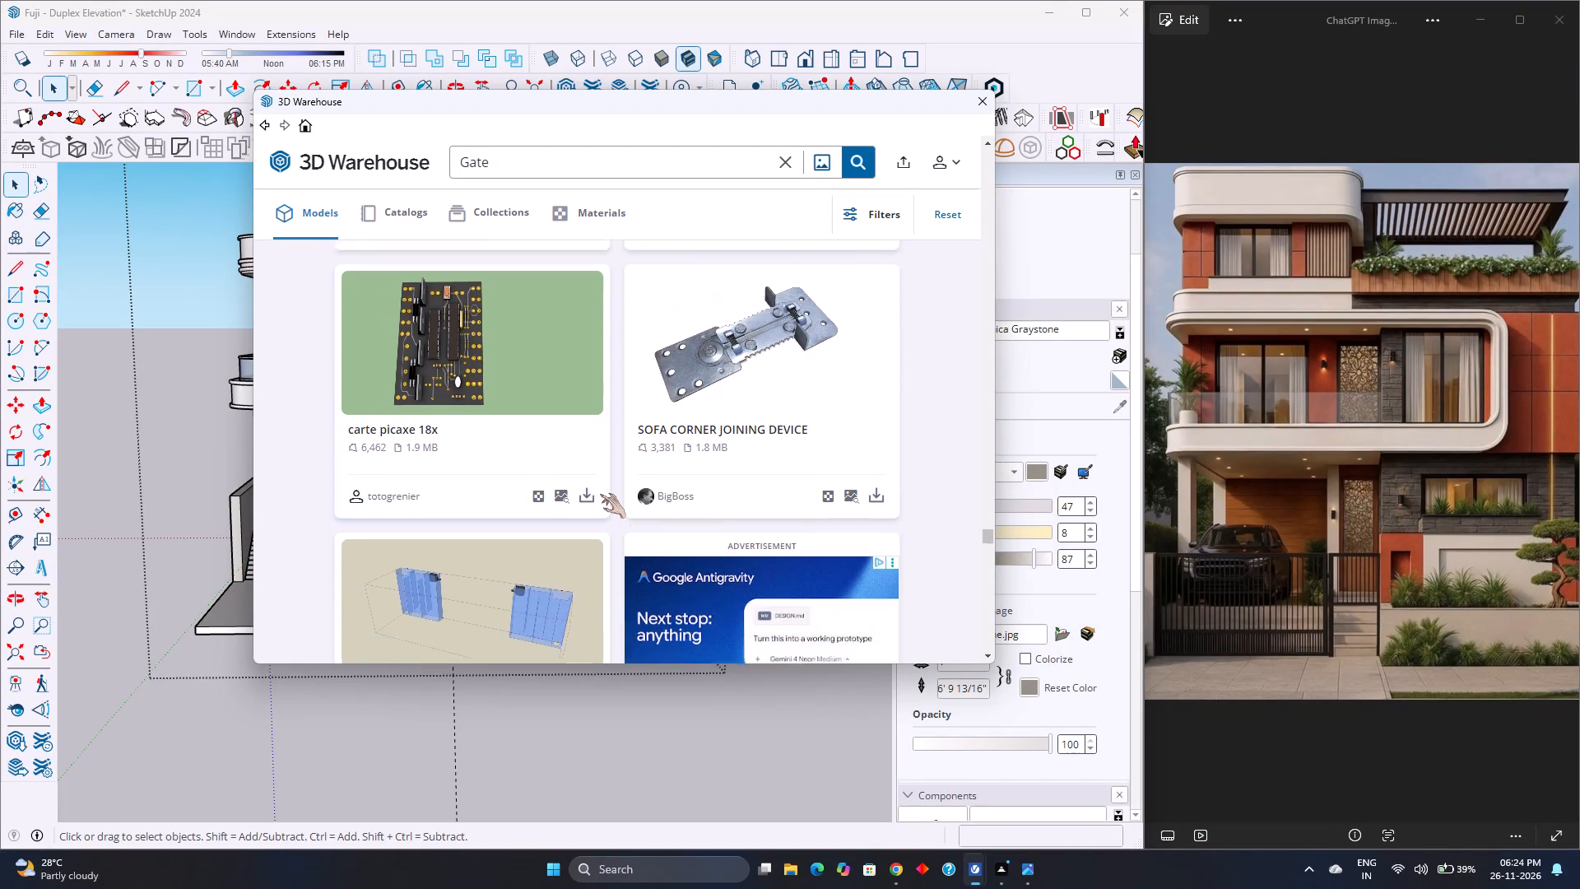
{"action": "scroll", "coordinate": [600, 494], "scroll_direction": "down", "scroll_amount": 9}
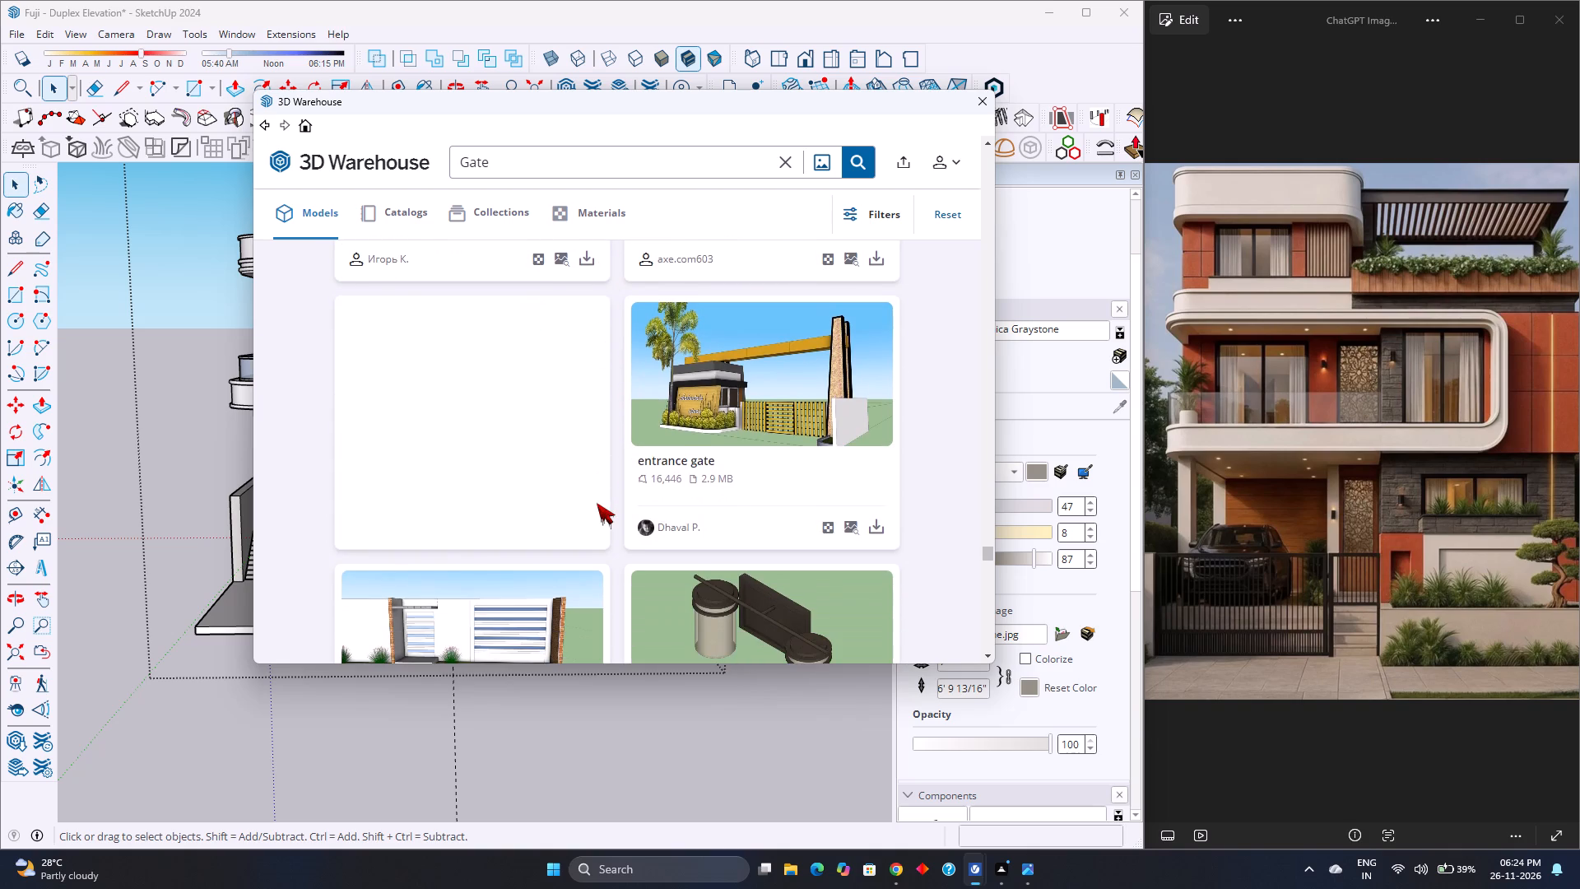
{"action": "scroll", "coordinate": [599, 504], "scroll_direction": "down", "scroll_amount": 4}
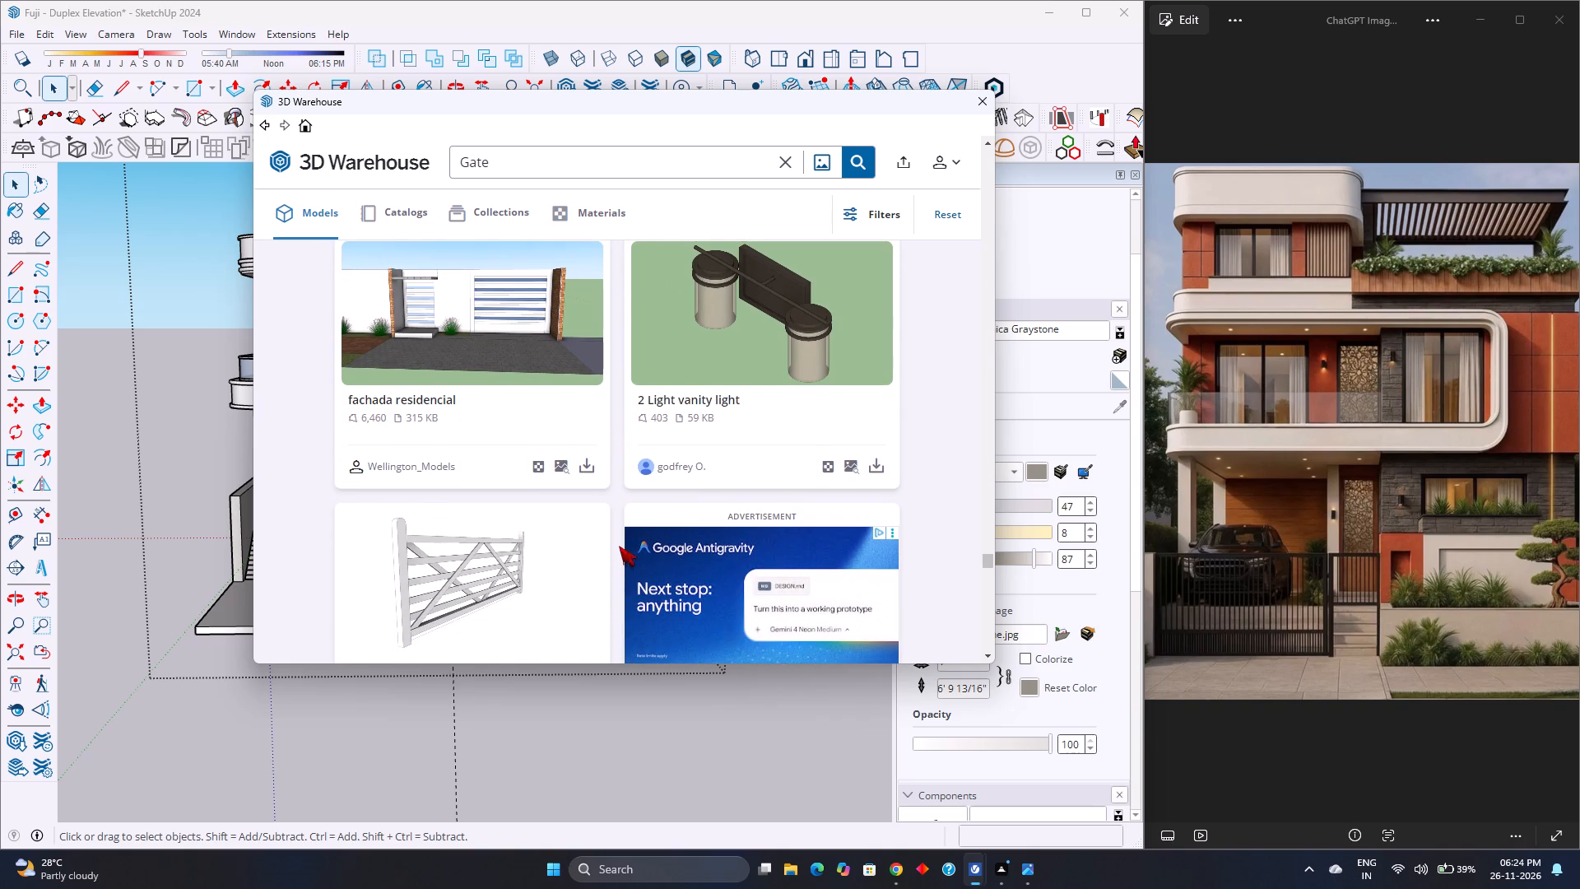
{"action": "scroll", "coordinate": [619, 553], "scroll_direction": "down", "scroll_amount": 8}
{"action": "scroll", "coordinate": [619, 555], "scroll_direction": "up", "scroll_amount": 2}
{"action": "scroll", "coordinate": [619, 555], "scroll_direction": "down", "scroll_amount": 6}
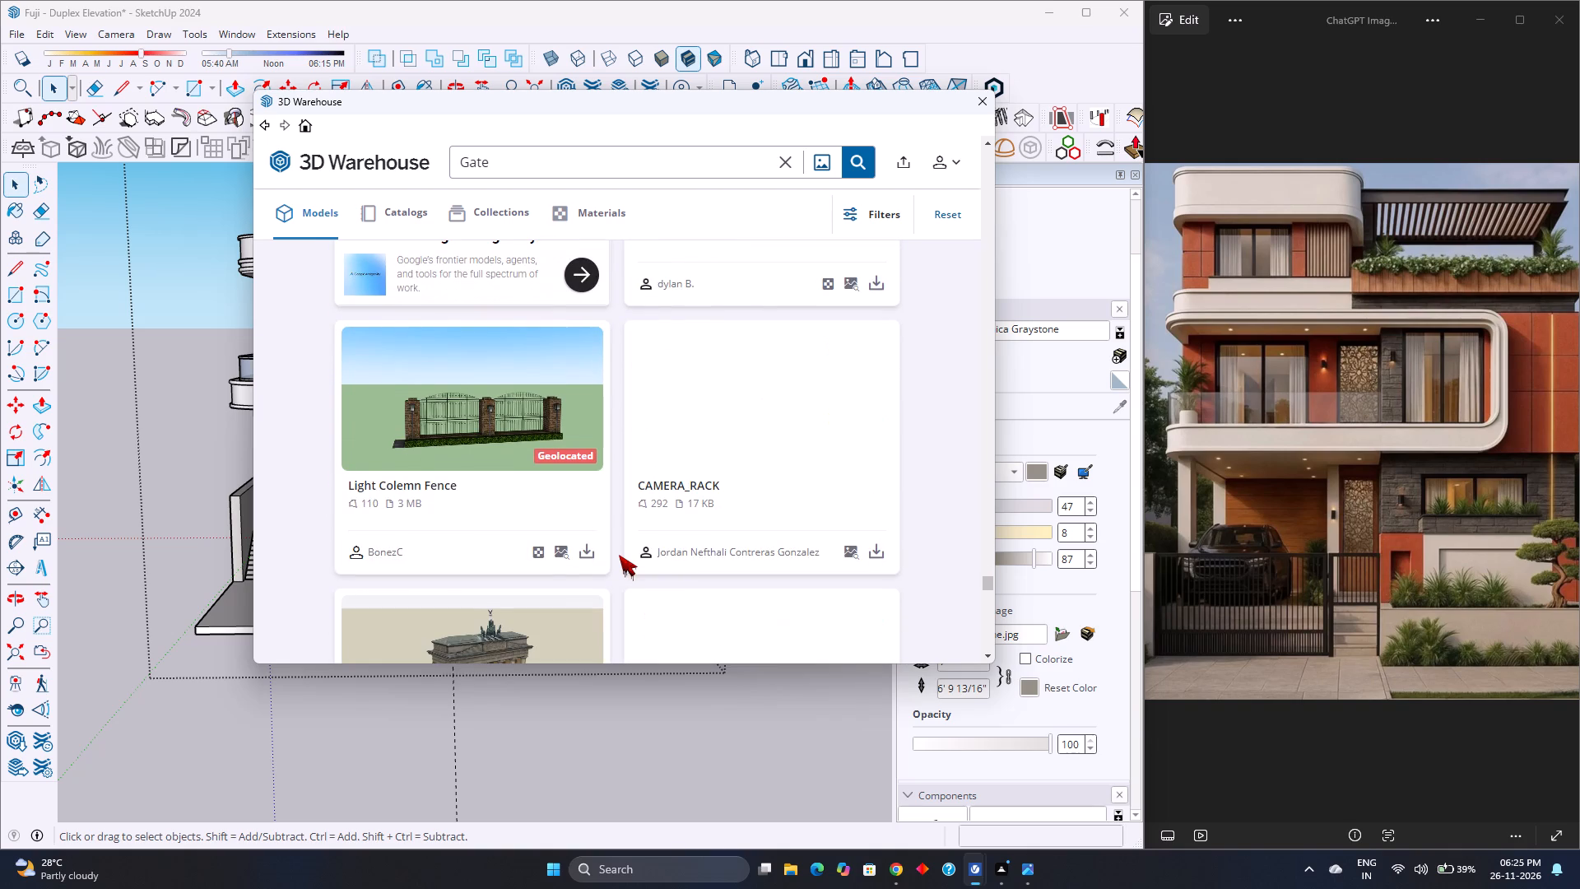
{"action": "scroll", "coordinate": [619, 555], "scroll_direction": "down", "scroll_amount": 5}
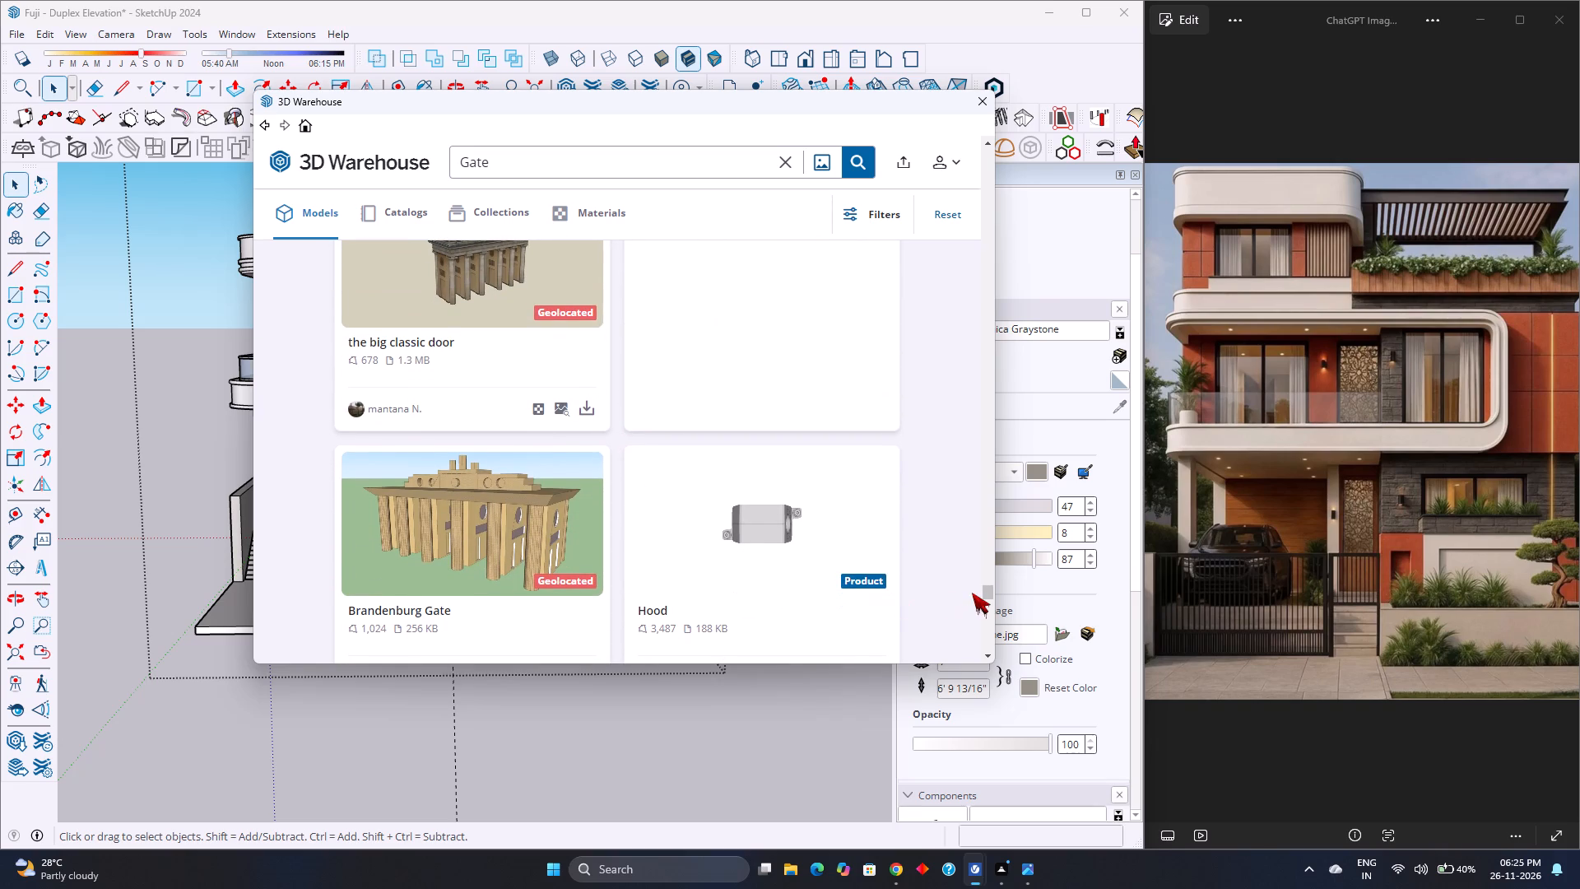
Return to the first Gate results and load the Gardia- Vega 2DS - Double-leaf gate directly into the model.
{"action": "left_click_drag", "start_coordinate": [983, 592], "coordinate": [998, 318]}
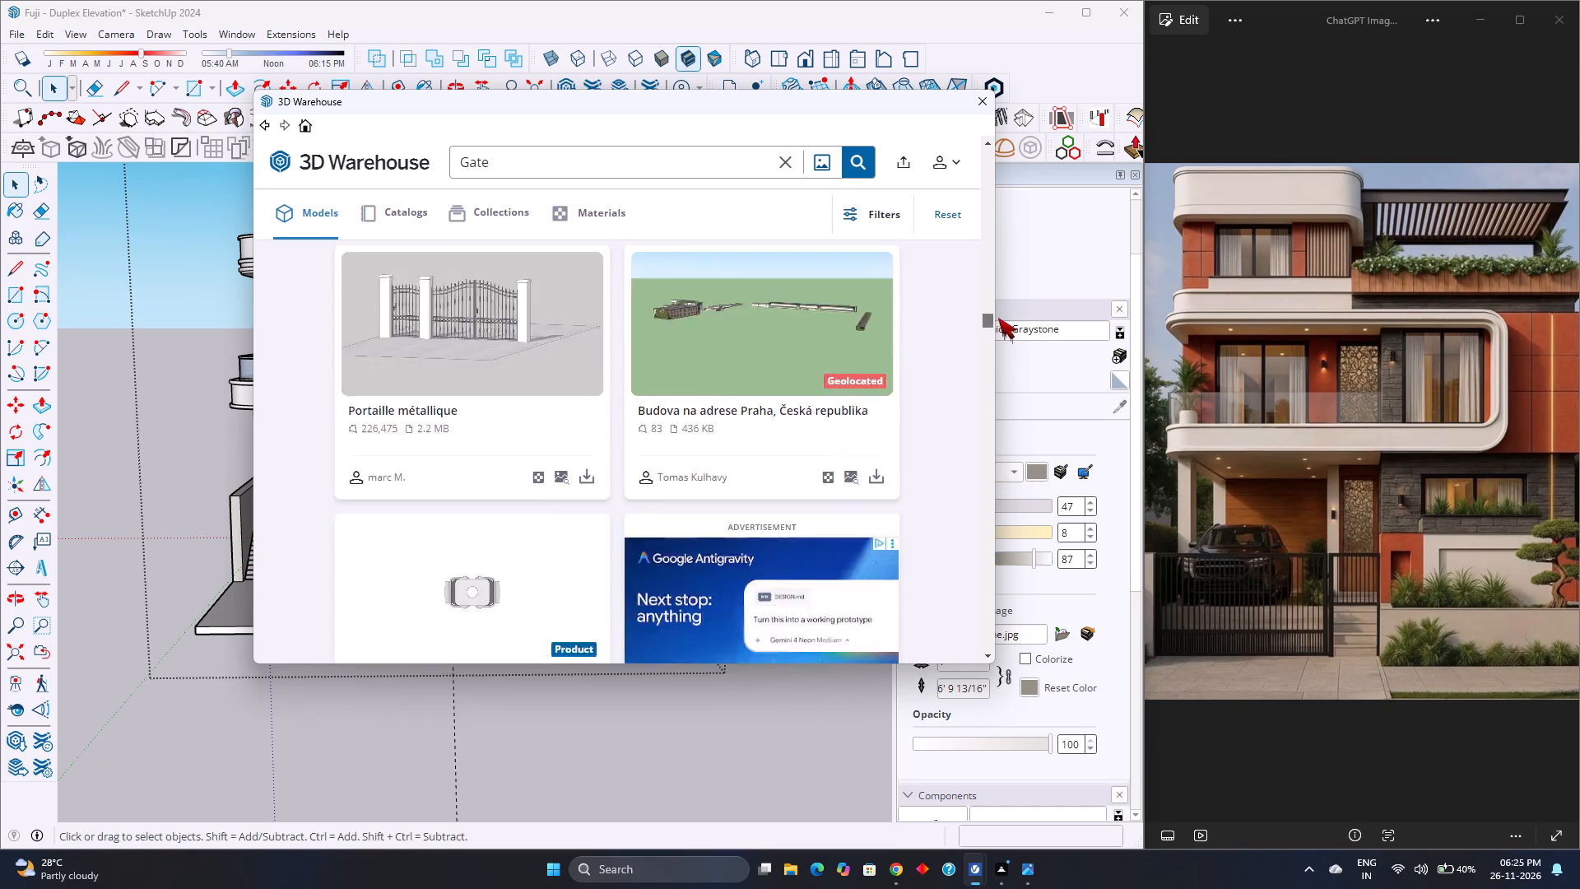
{"action": "left_click_drag", "start_coordinate": [998, 318], "coordinate": [970, 271]}
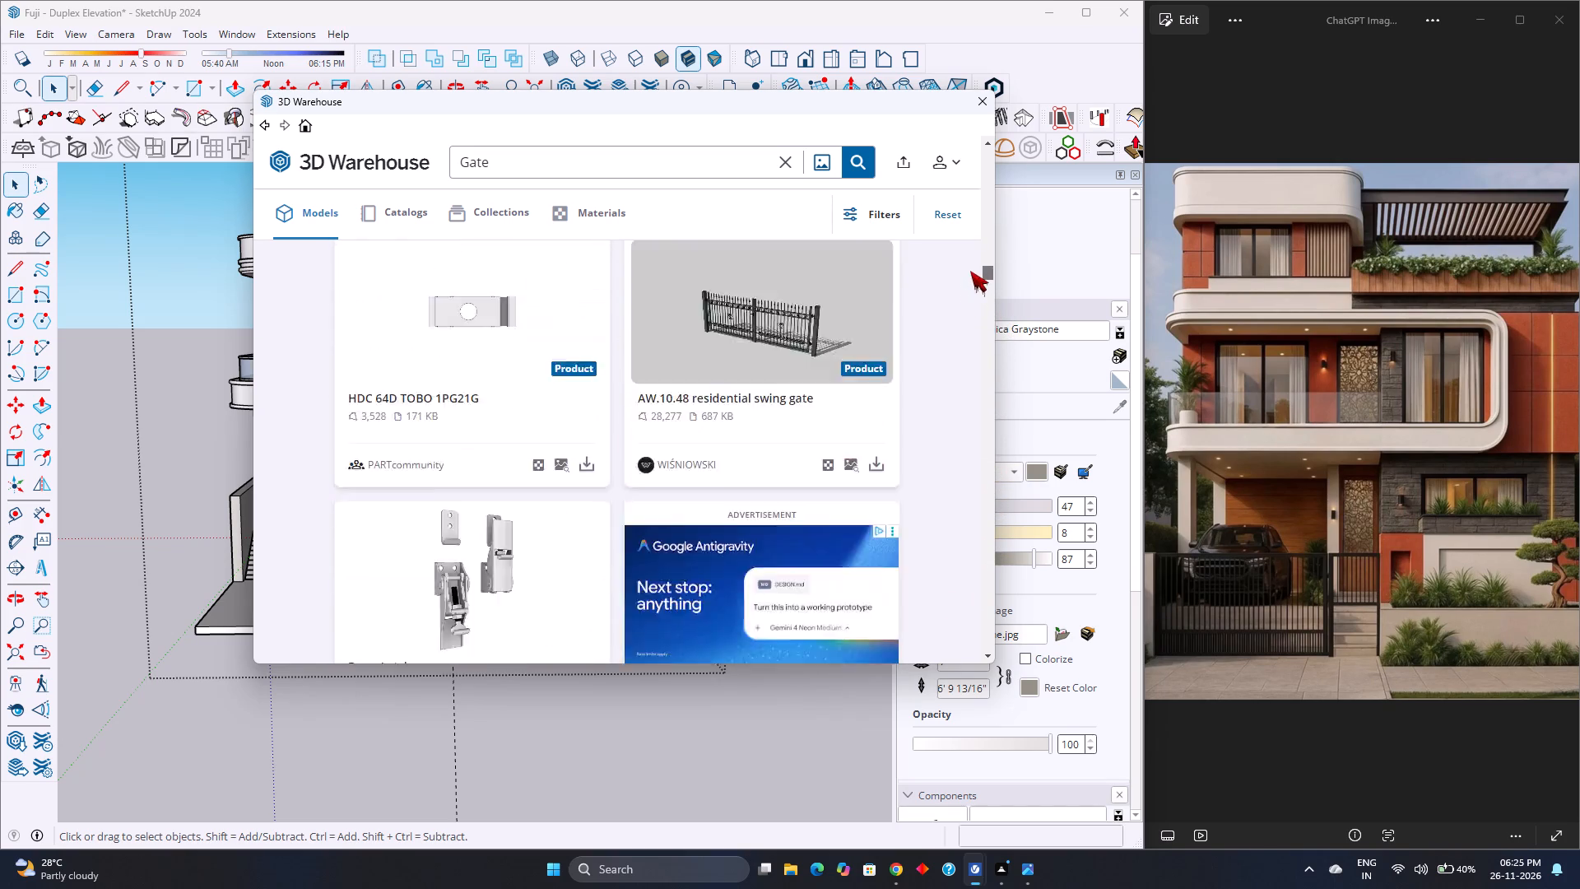
{"action": "left_click_drag", "start_coordinate": [970, 271], "coordinate": [987, 165]}
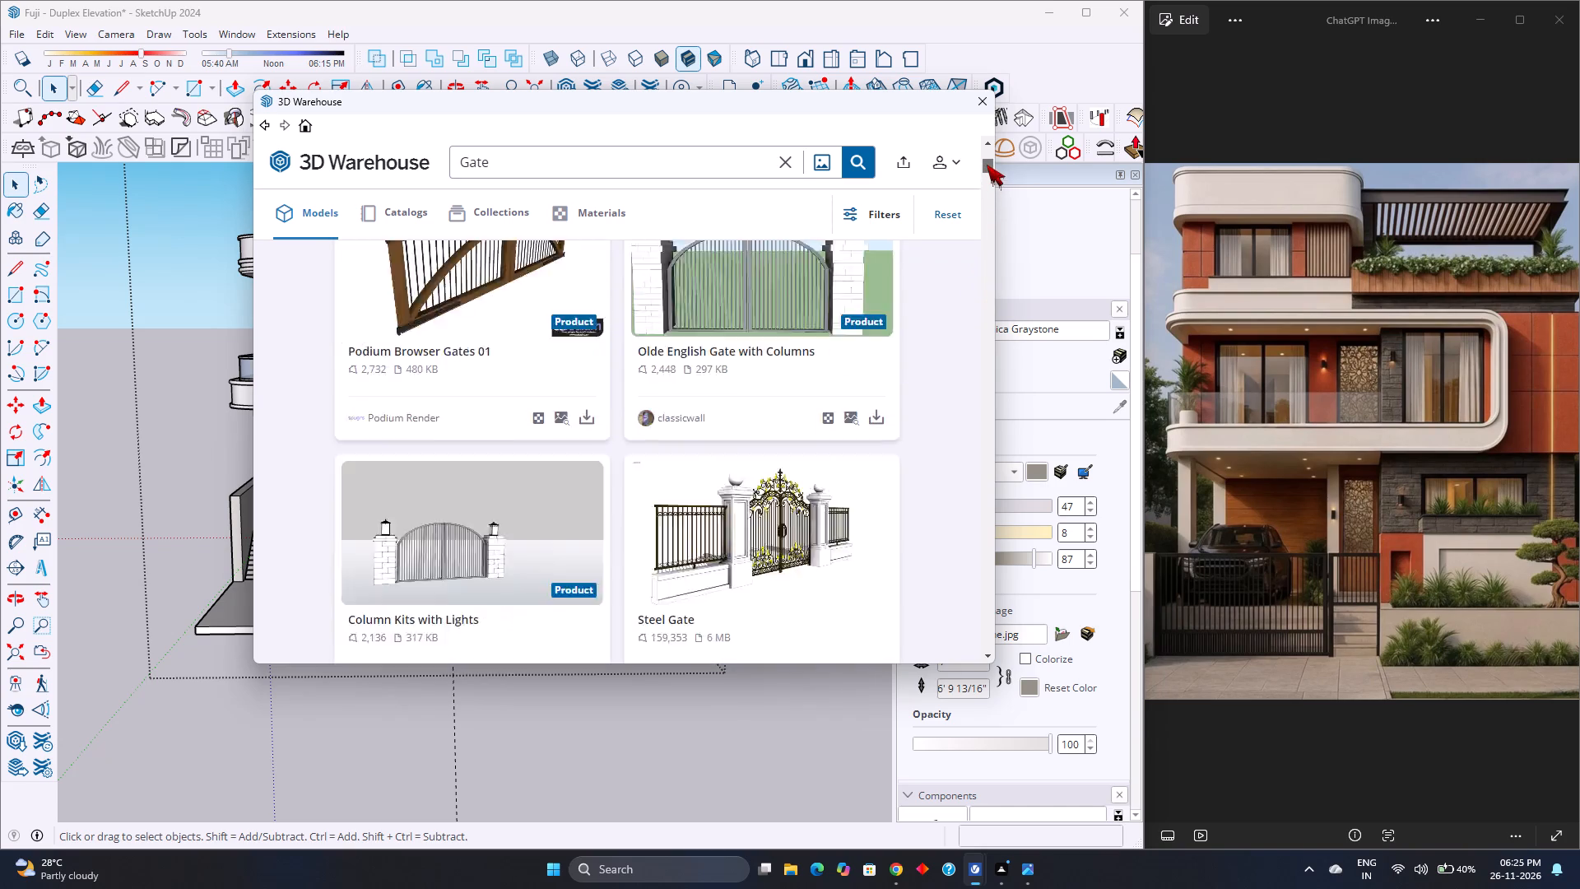
{"action": "left_click_drag", "start_coordinate": [987, 165], "coordinate": [988, 127]}
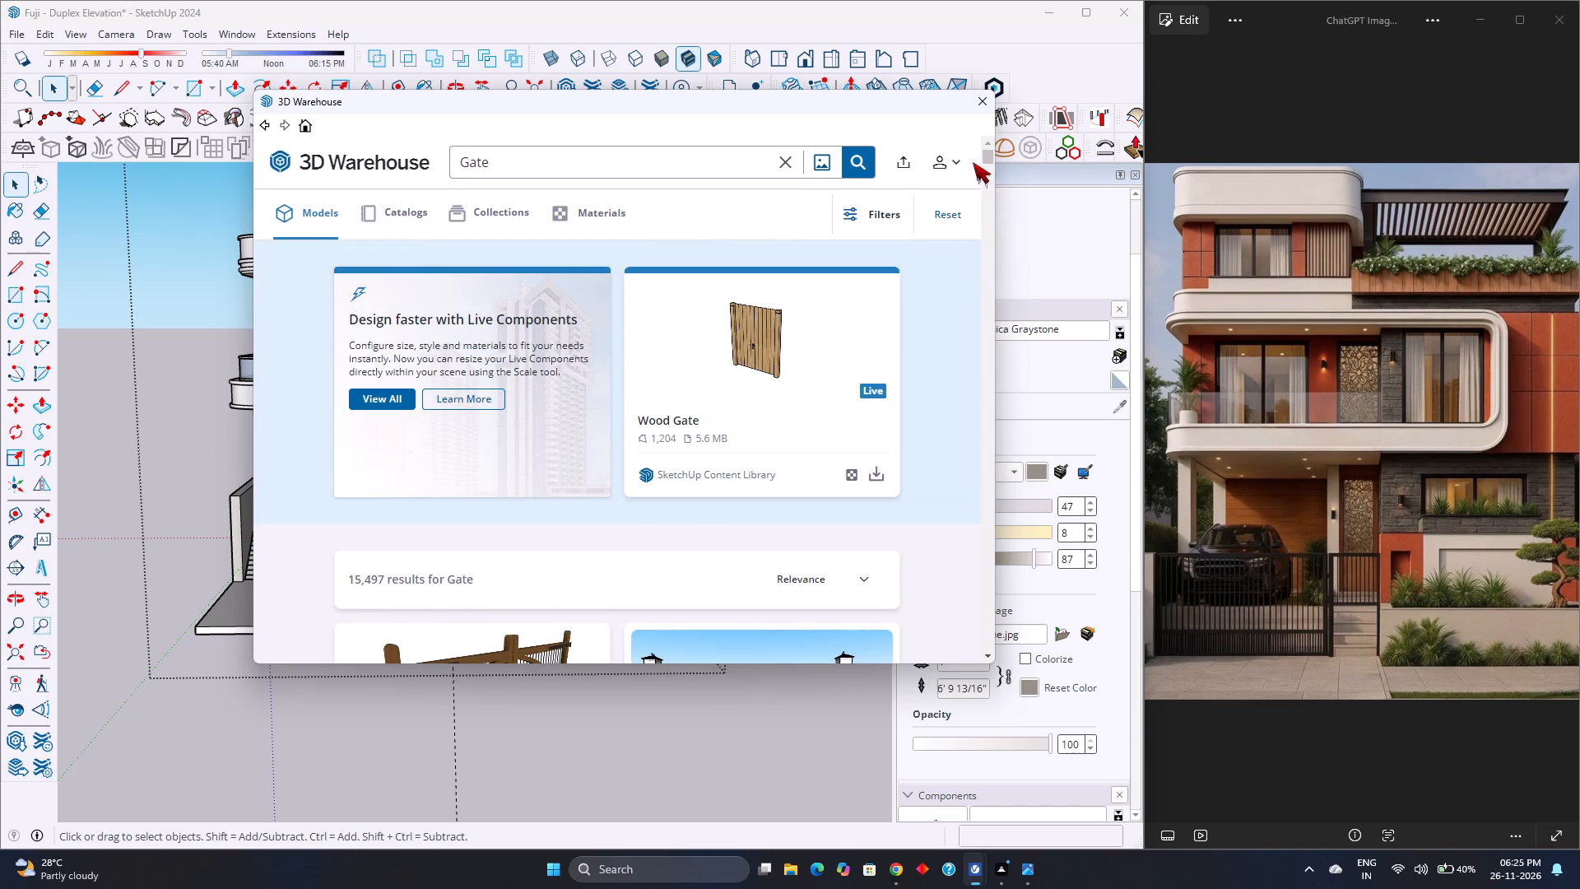
{"action": "scroll", "coordinate": [653, 523], "scroll_direction": "down", "scroll_amount": 1}
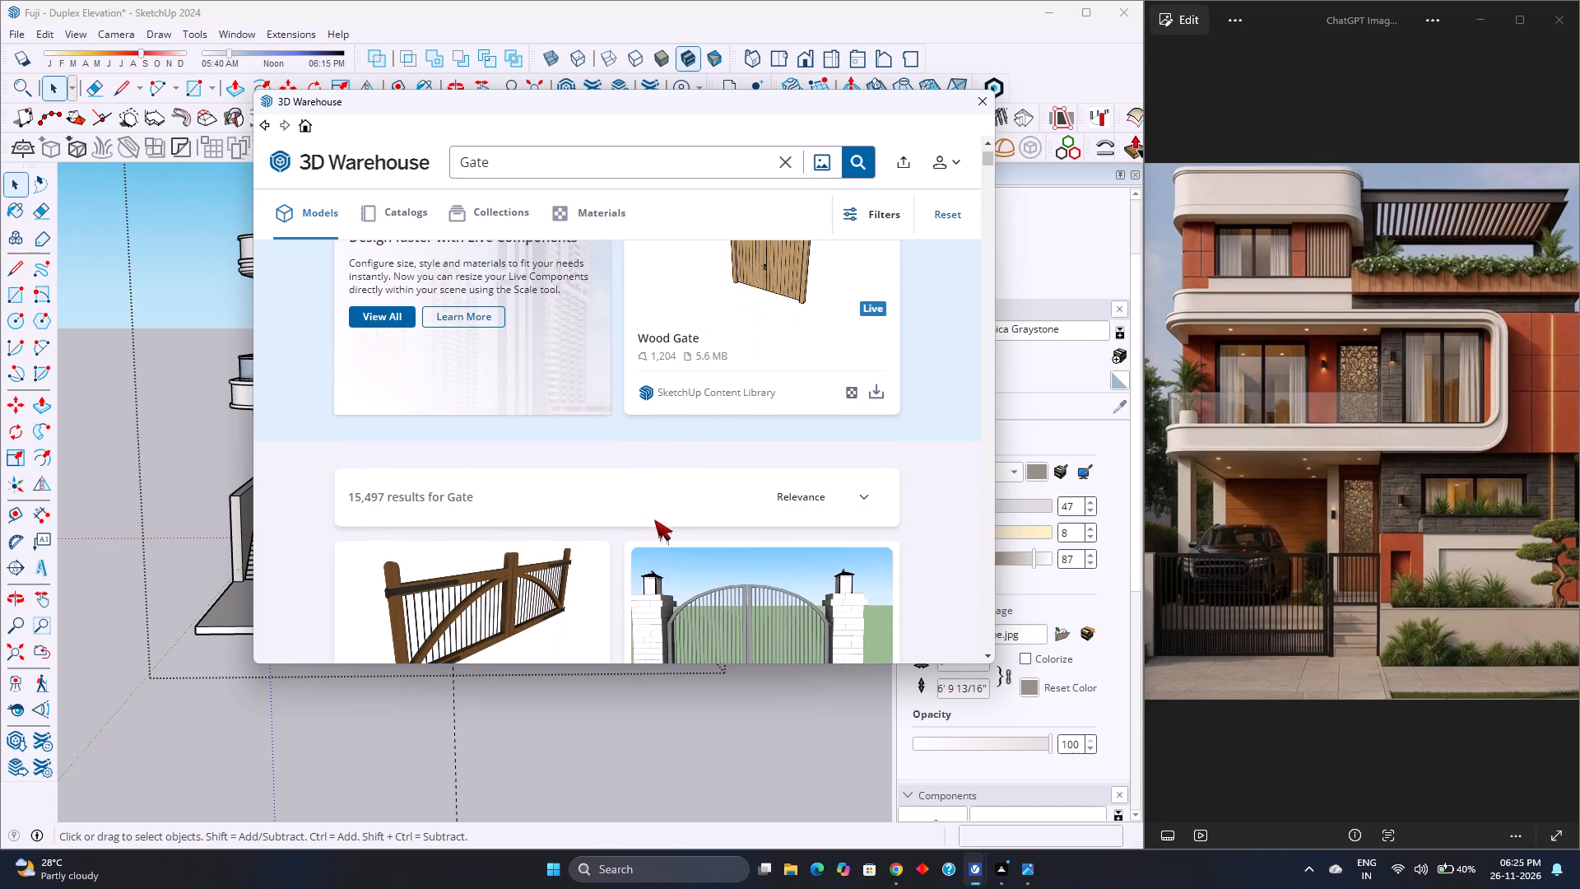
{"action": "scroll", "coordinate": [661, 506], "scroll_direction": "down", "scroll_amount": 2}
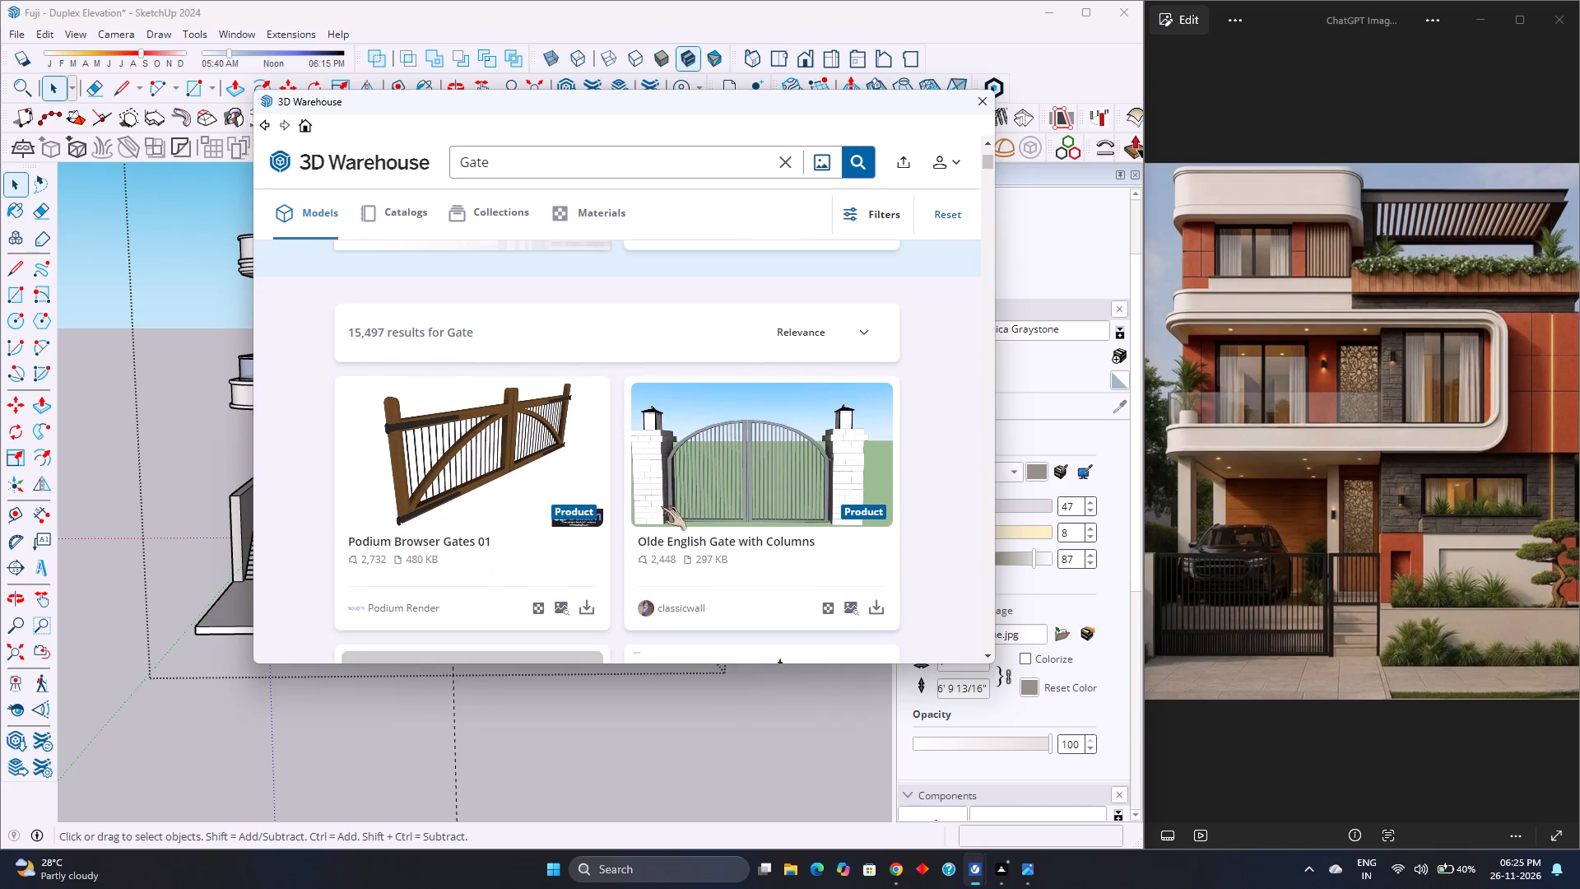
{"action": "scroll", "coordinate": [661, 506], "scroll_direction": "down", "scroll_amount": 2}
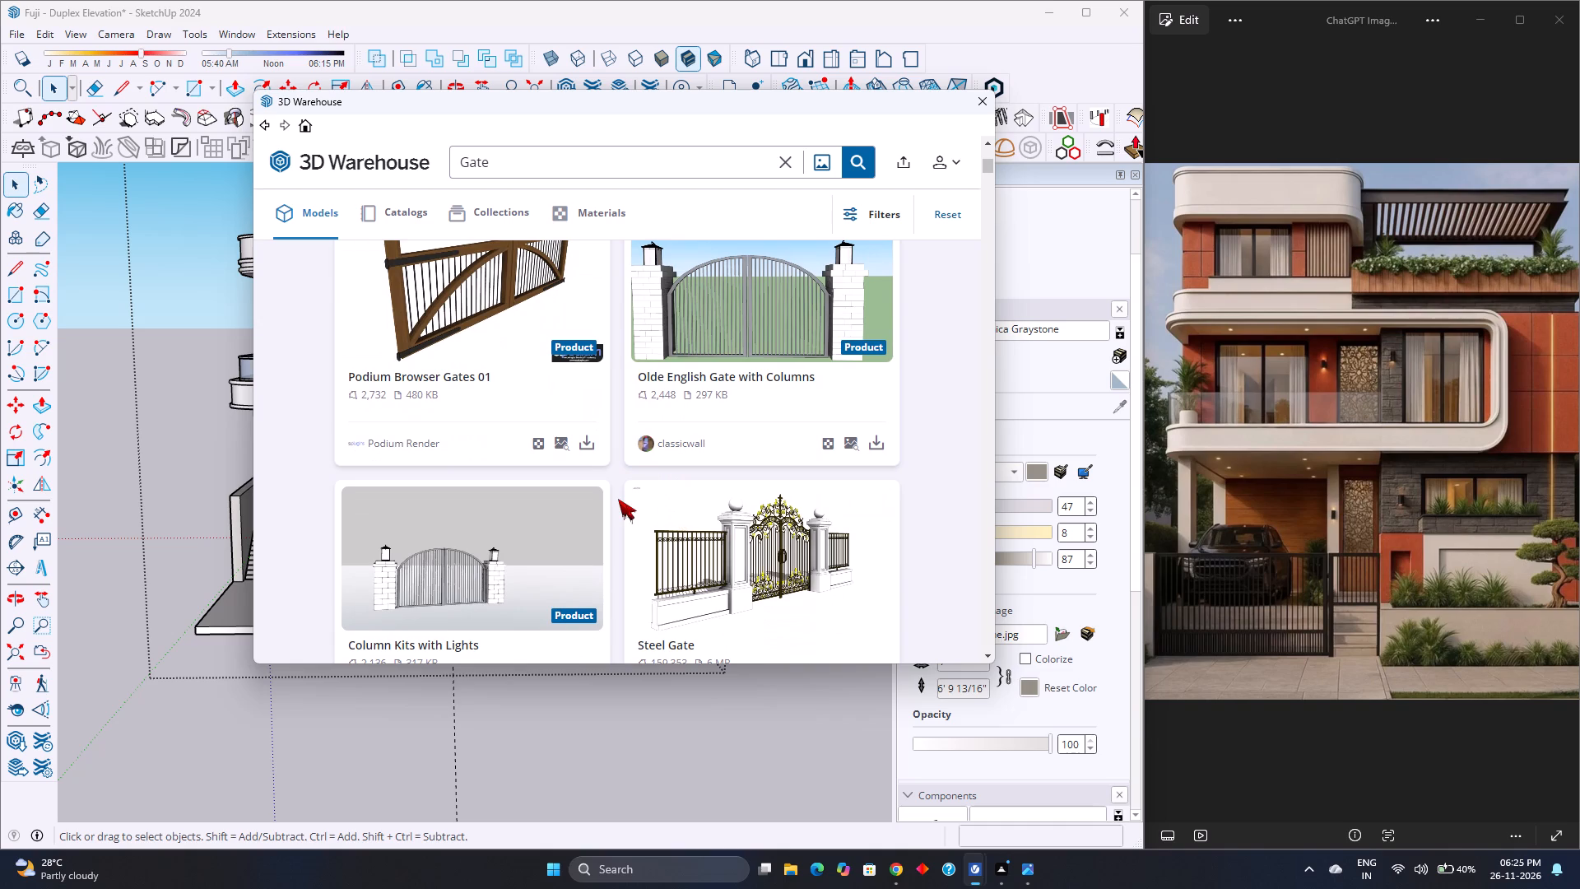
{"action": "scroll", "coordinate": [618, 499], "scroll_direction": "down", "scroll_amount": 10}
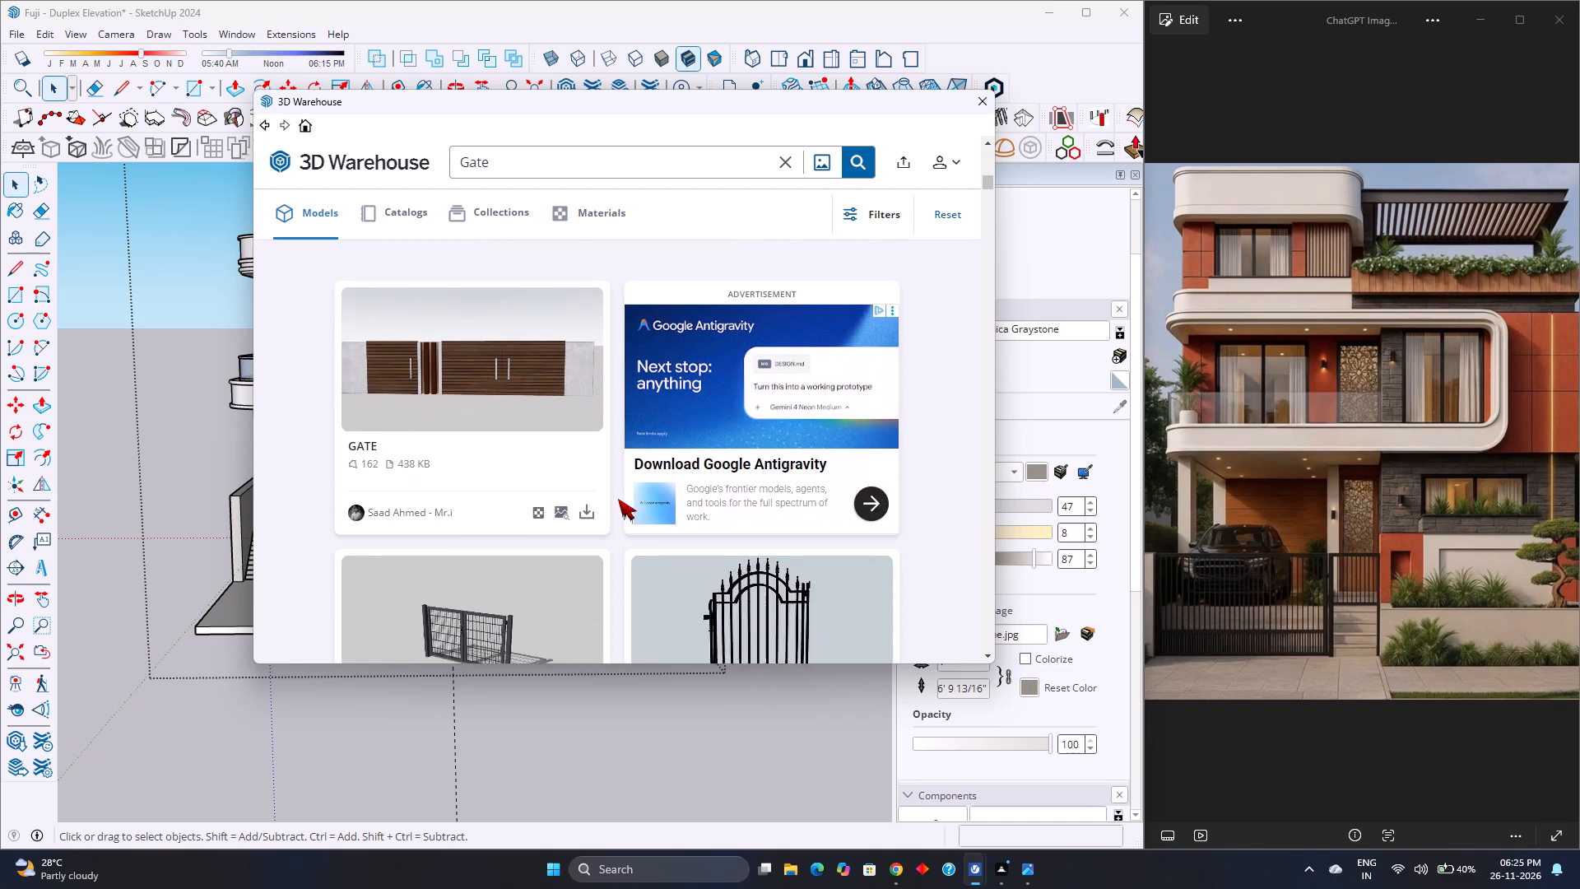
{"action": "scroll", "coordinate": [618, 499], "scroll_direction": "down", "scroll_amount": 3}
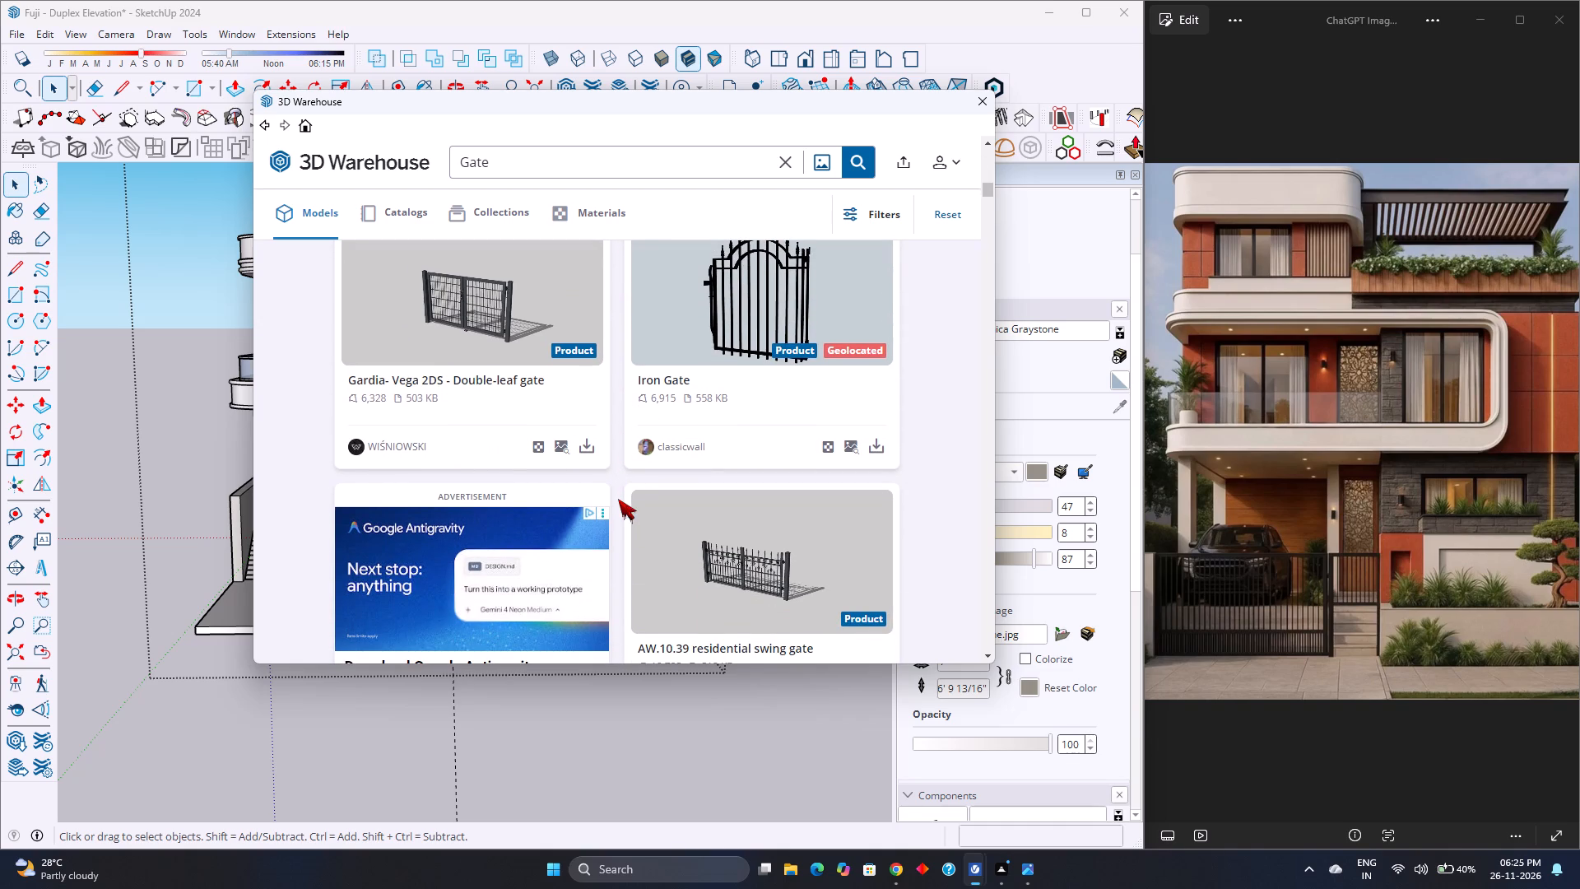
{"action": "left_click", "coordinate": [585, 449]}
{"action": "left_click", "coordinate": [570, 403]}
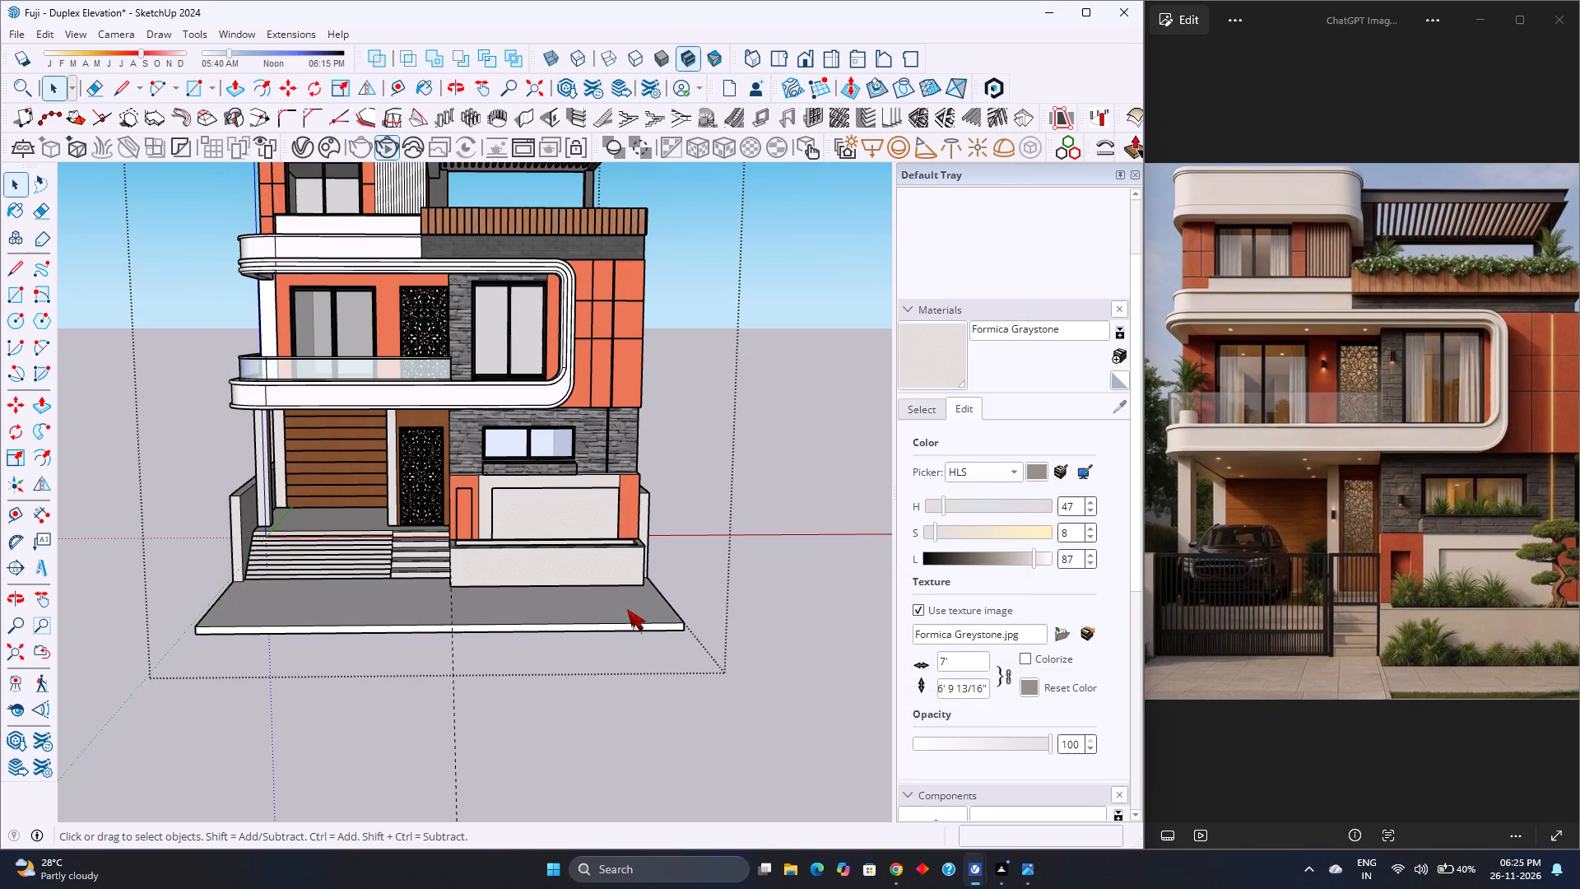
Place the double-leaf gate in front of the car porch ramp, with its end post against the side boundary wall's base.
{"action": "scroll", "coordinate": [266, 620], "scroll_direction": "up", "scroll_amount": 9}
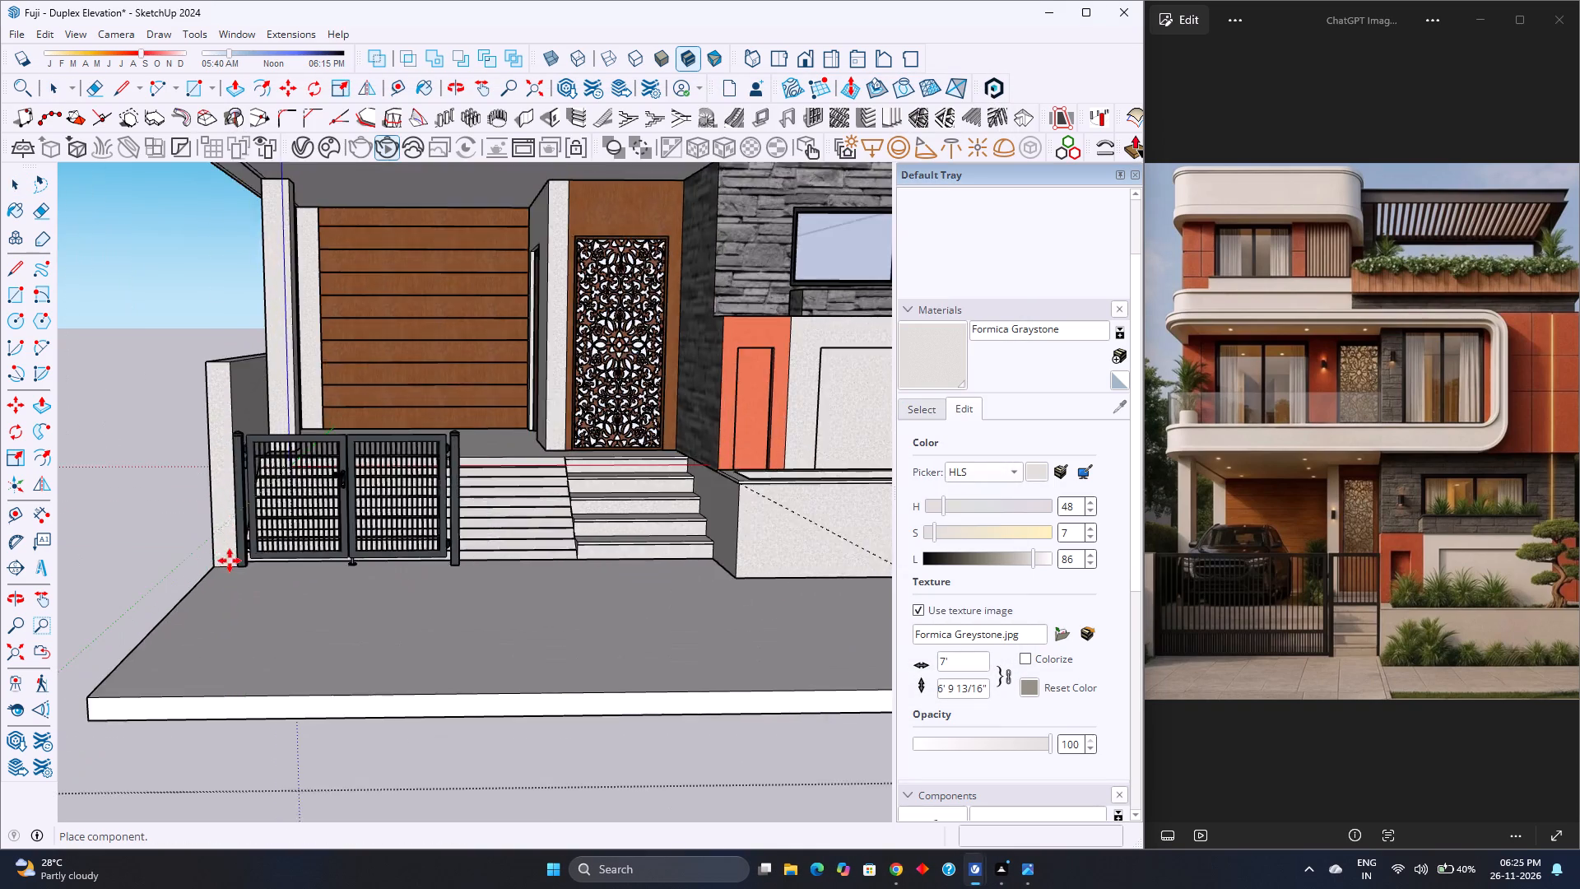
{"action": "scroll", "coordinate": [230, 561], "scroll_direction": "up", "scroll_amount": 7}
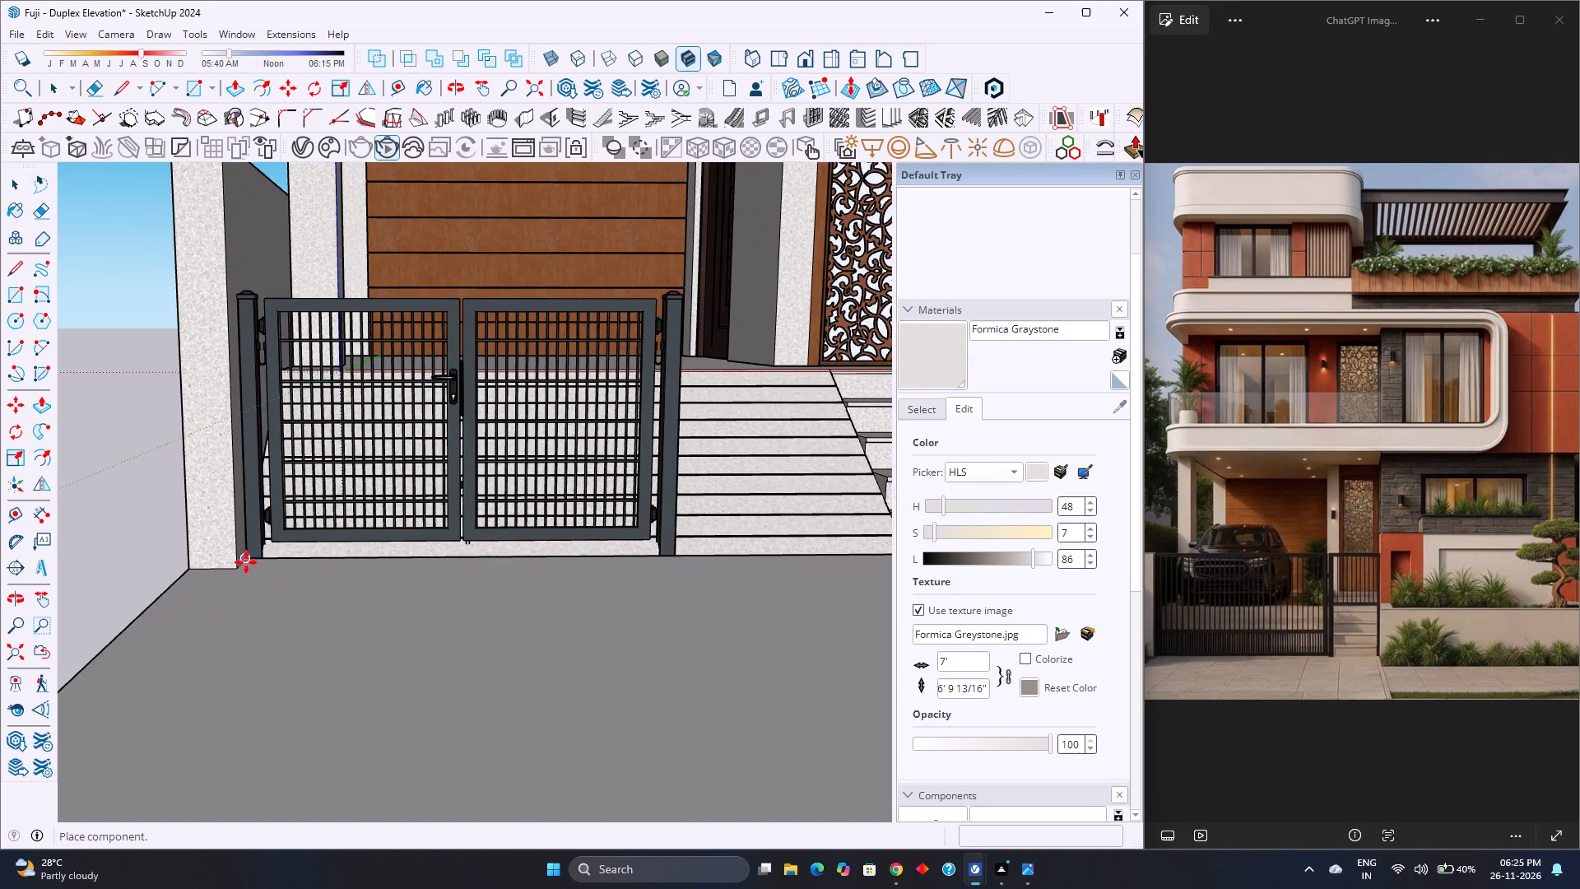
{"action": "left_click", "coordinate": [242, 565]}
Examine the placed gate from several angles, checking its fit against the boundary wall, ramp and entrance steps.
{"action": "scroll", "coordinate": [285, 570], "scroll_direction": "up", "scroll_amount": 2}
{"action": "middle_click_drag", "start_coordinate": [285, 570], "coordinate": [27, 789]}
{"action": "middle_click", "coordinate": [26, 790]}
{"action": "middle_click", "coordinate": [22, 792]}
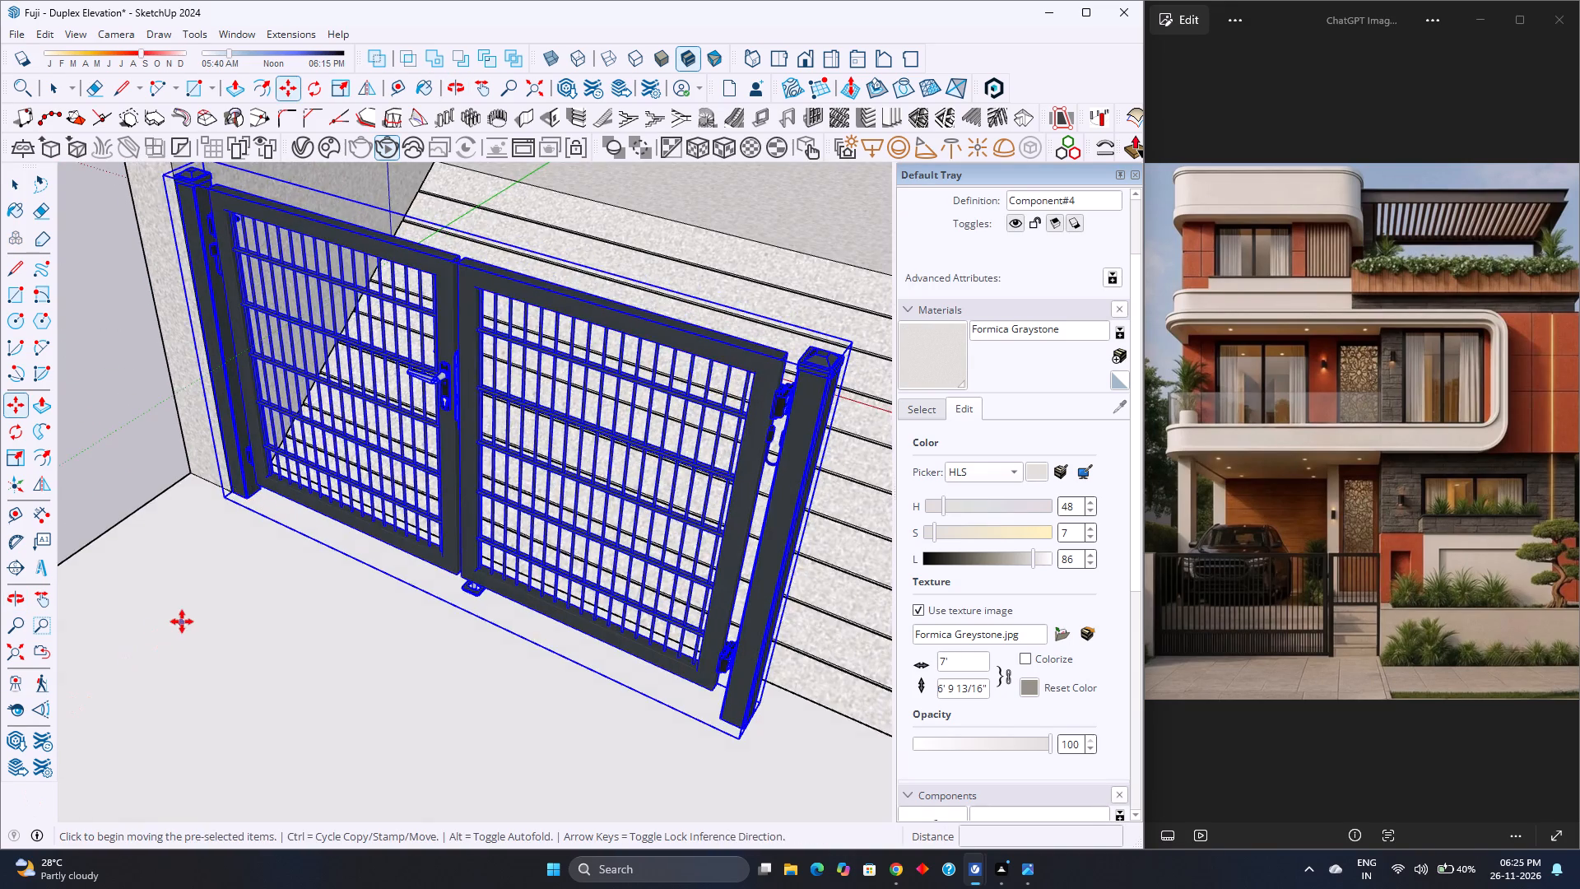
{"action": "scroll", "coordinate": [182, 621], "scroll_direction": "down", "scroll_amount": 4}
{"action": "middle_click_drag", "start_coordinate": [208, 619], "coordinate": [0, 632]}
{"action": "middle_click", "coordinate": [0, 632]}
{"action": "scroll", "coordinate": [500, 600], "scroll_direction": "down", "scroll_amount": 1}
{"action": "middle_click_drag", "start_coordinate": [472, 615], "coordinate": [440, 618]}
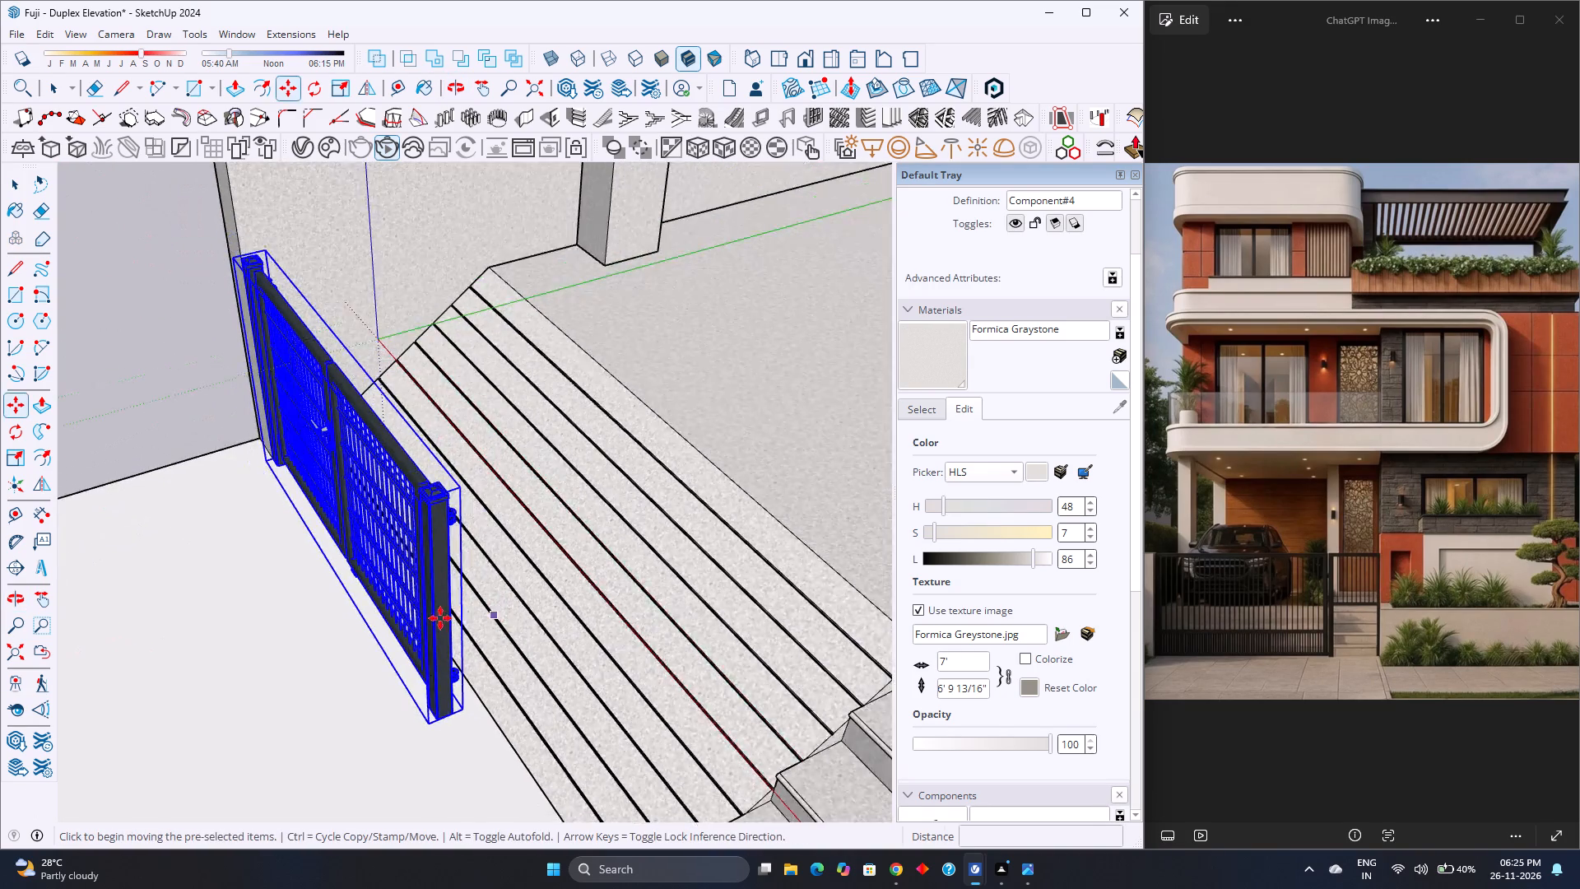
{"action": "middle_click_drag", "start_coordinate": [440, 618], "coordinate": [647, 588]}
{"action": "middle_click", "coordinate": [647, 588]}
{"action": "scroll", "coordinate": [636, 588], "scroll_direction": "down", "scroll_amount": 5}
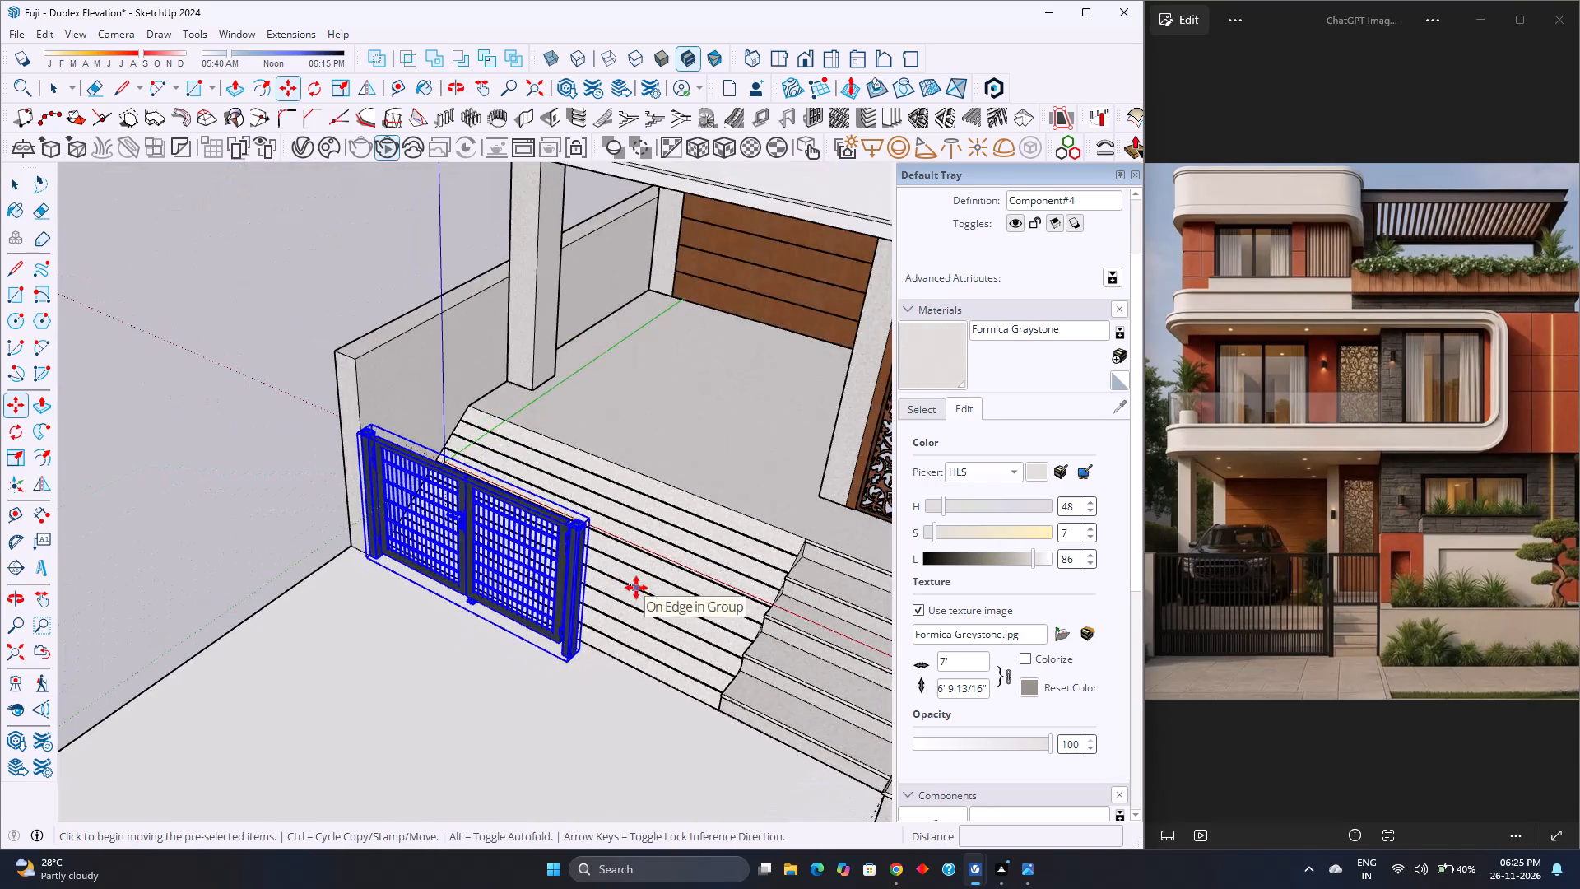
{"action": "scroll", "coordinate": [636, 588], "scroll_direction": "down", "scroll_amount": 1}
{"action": "middle_click_drag", "start_coordinate": [514, 657], "coordinate": [806, 642]}
{"action": "middle_click", "coordinate": [806, 642]}
{"action": "scroll", "coordinate": [513, 630], "scroll_direction": "up", "scroll_amount": 6}
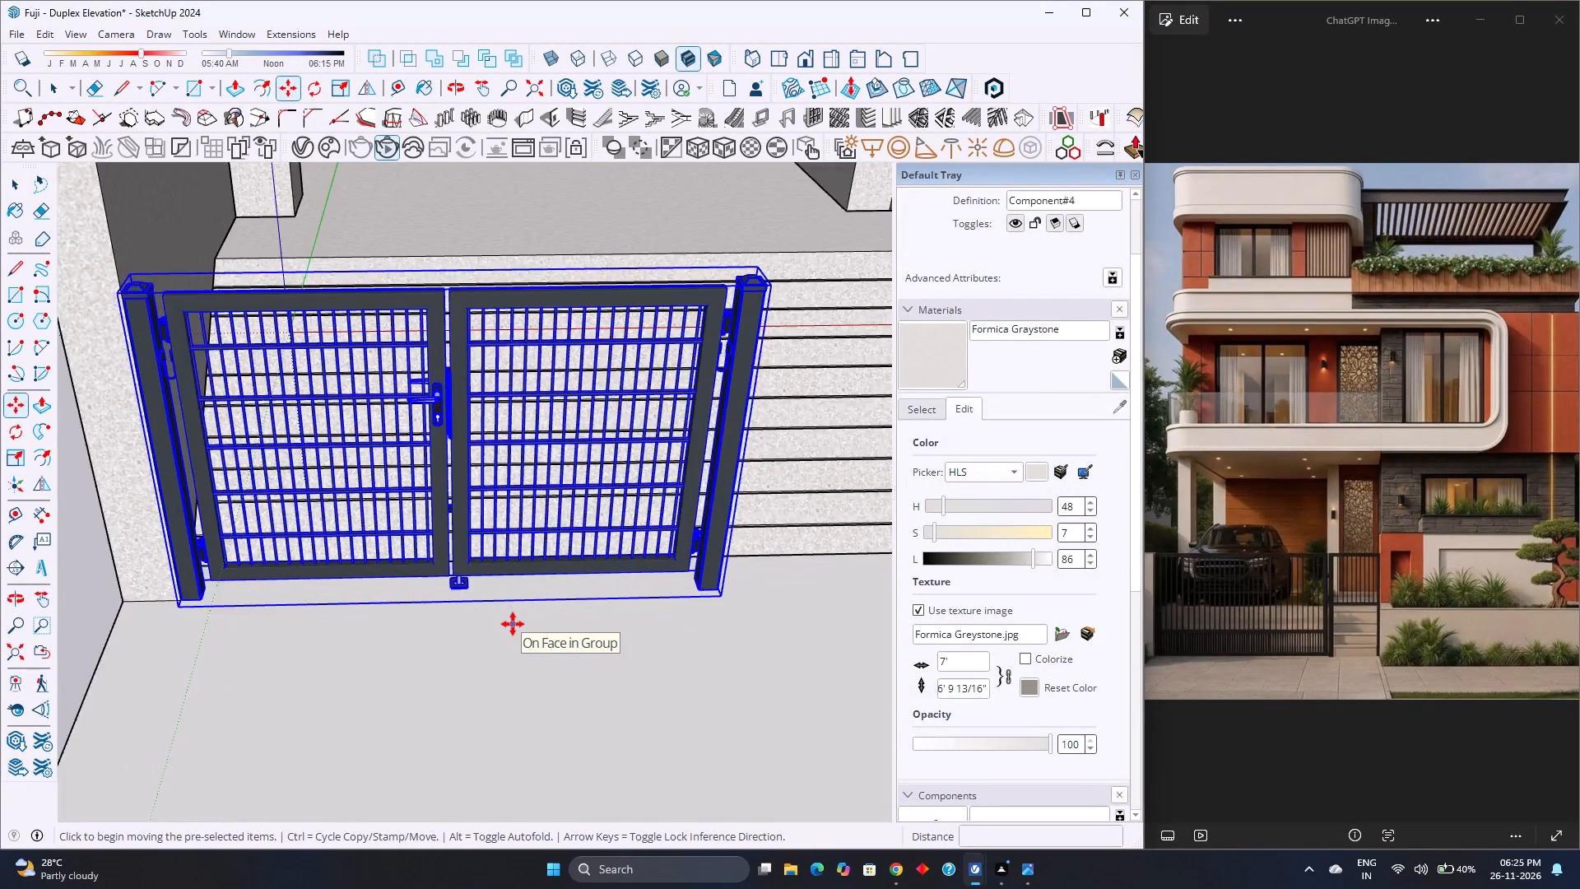
{"action": "scroll", "coordinate": [513, 624], "scroll_direction": "up", "scroll_amount": 2}
{"action": "scroll", "coordinate": [513, 624], "scroll_direction": "down", "scroll_amount": 4}
{"action": "scroll", "coordinate": [513, 624], "scroll_direction": "up", "scroll_amount": 3}
{"action": "scroll", "coordinate": [513, 624], "scroll_direction": "down", "scroll_amount": 3}
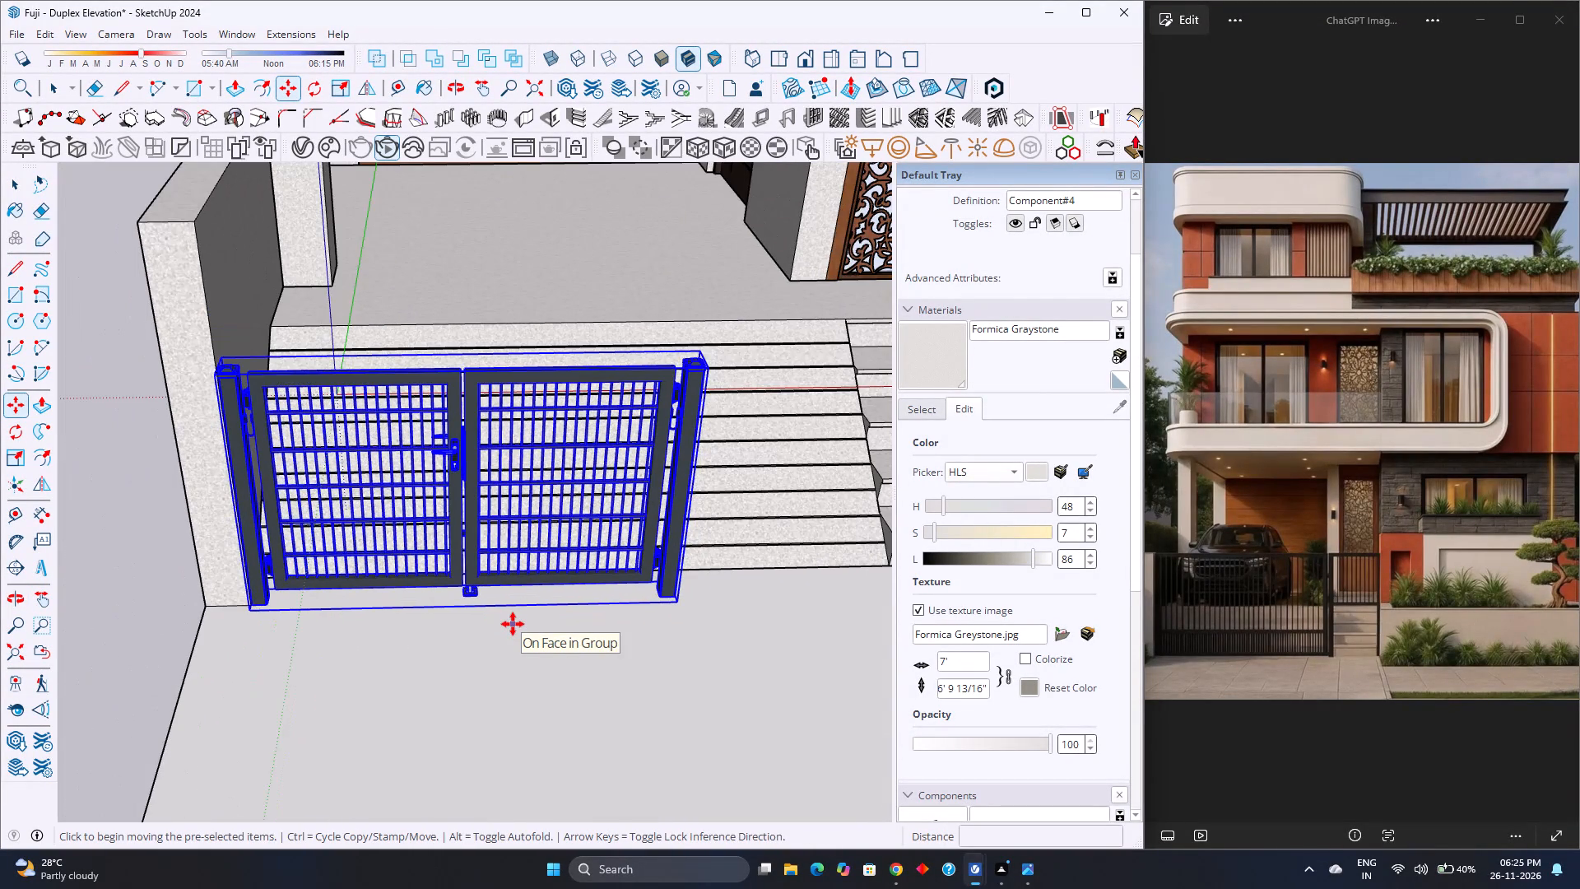
{"action": "scroll", "coordinate": [513, 625], "scroll_direction": "down", "scroll_amount": 3}
{"action": "middle_click_drag", "start_coordinate": [549, 622], "coordinate": [486, 542]}
{"action": "middle_click", "coordinate": [486, 542]}
{"action": "scroll", "coordinate": [510, 546], "scroll_direction": "down", "scroll_amount": 7}
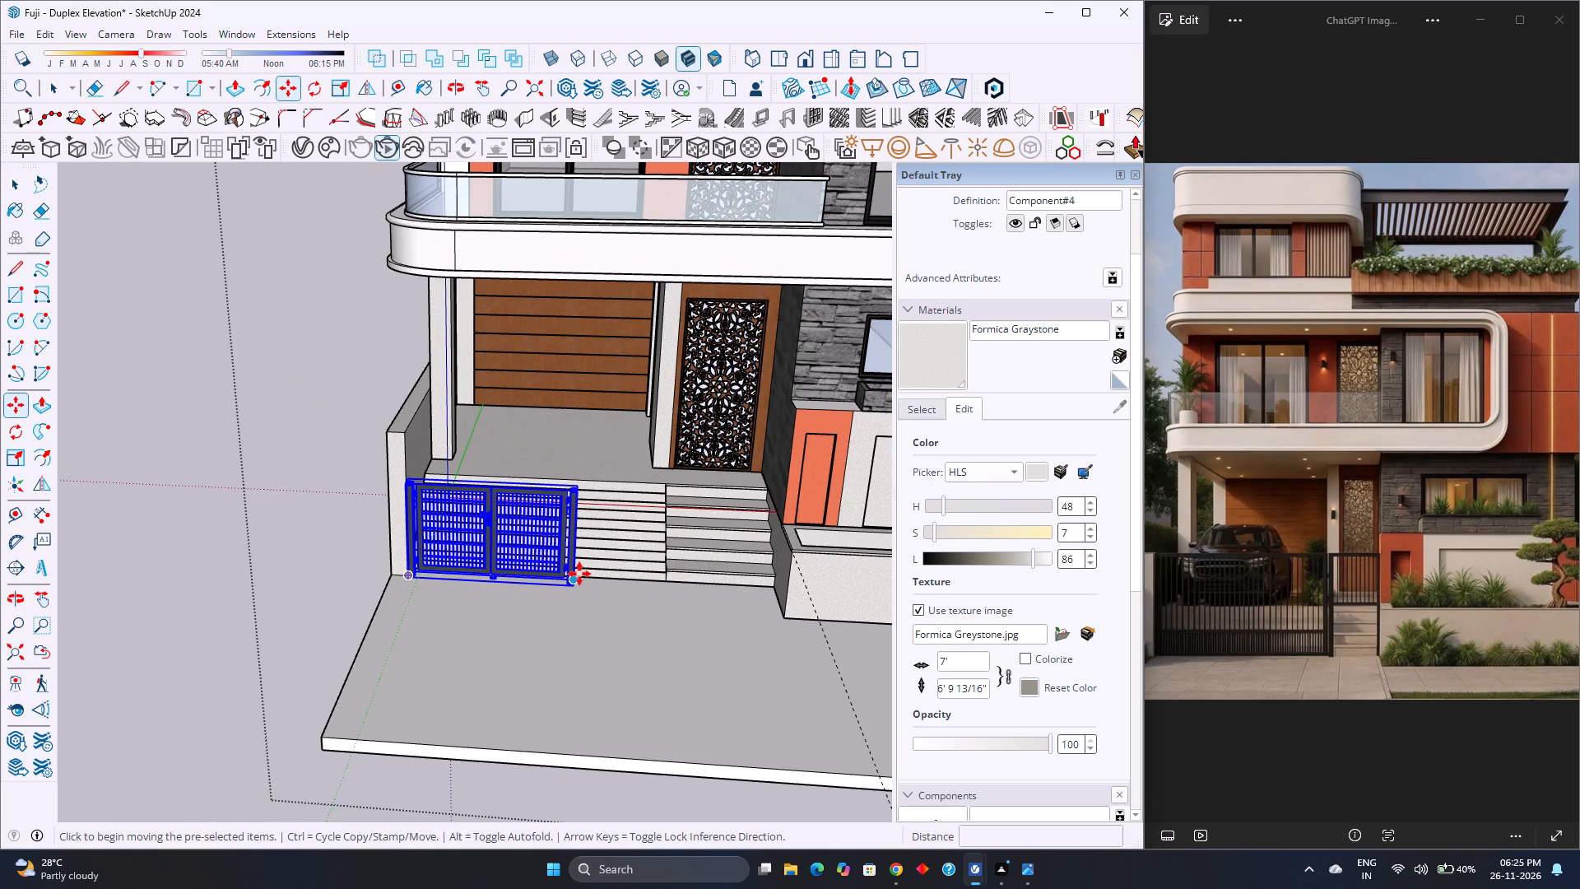
Scale the gate's width along the red axis by a factor of 1.50 toward the entrance steps.
{"action": "scroll", "coordinate": [572, 574], "scroll_direction": "up", "scroll_amount": 6}
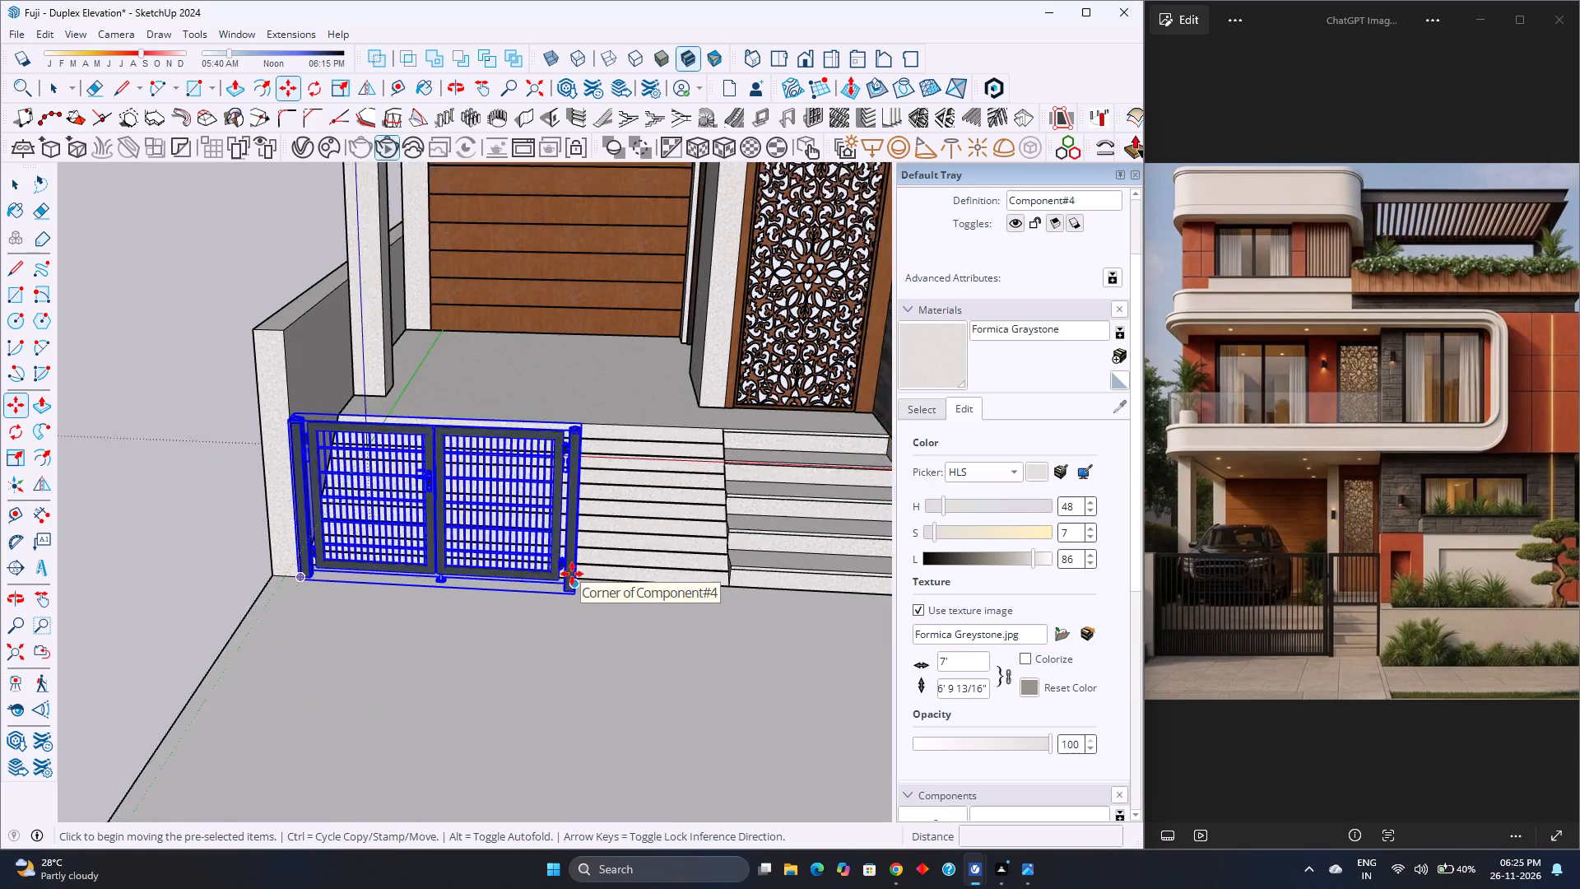
{"action": "key", "text": "s"}
{"action": "scroll", "coordinate": [577, 542], "scroll_direction": "up", "scroll_amount": 4}
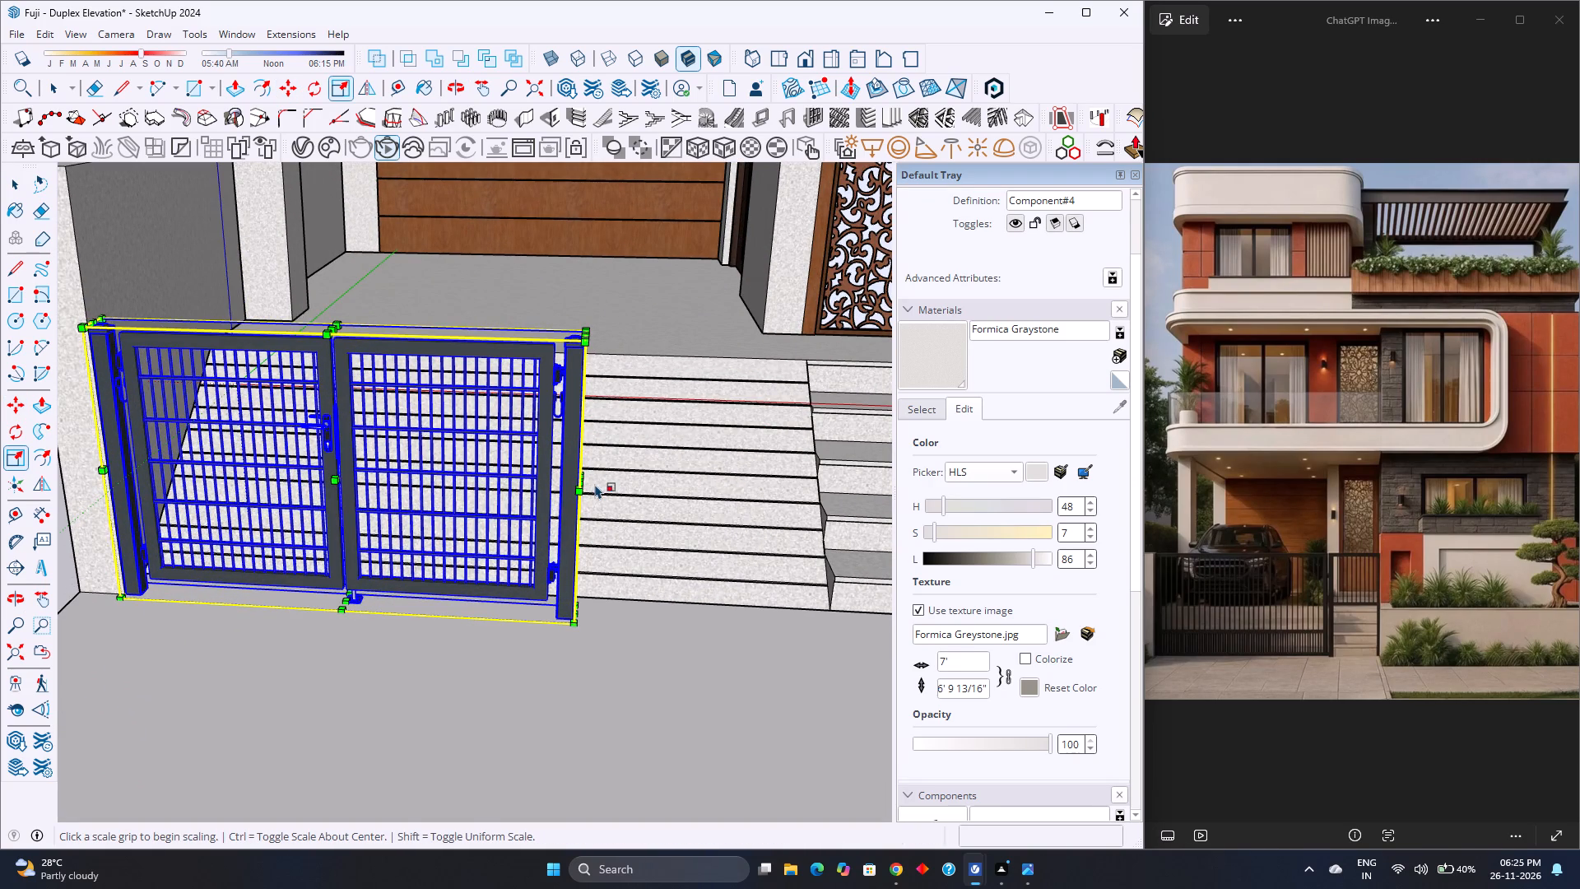
{"action": "left_click", "coordinate": [586, 482]}
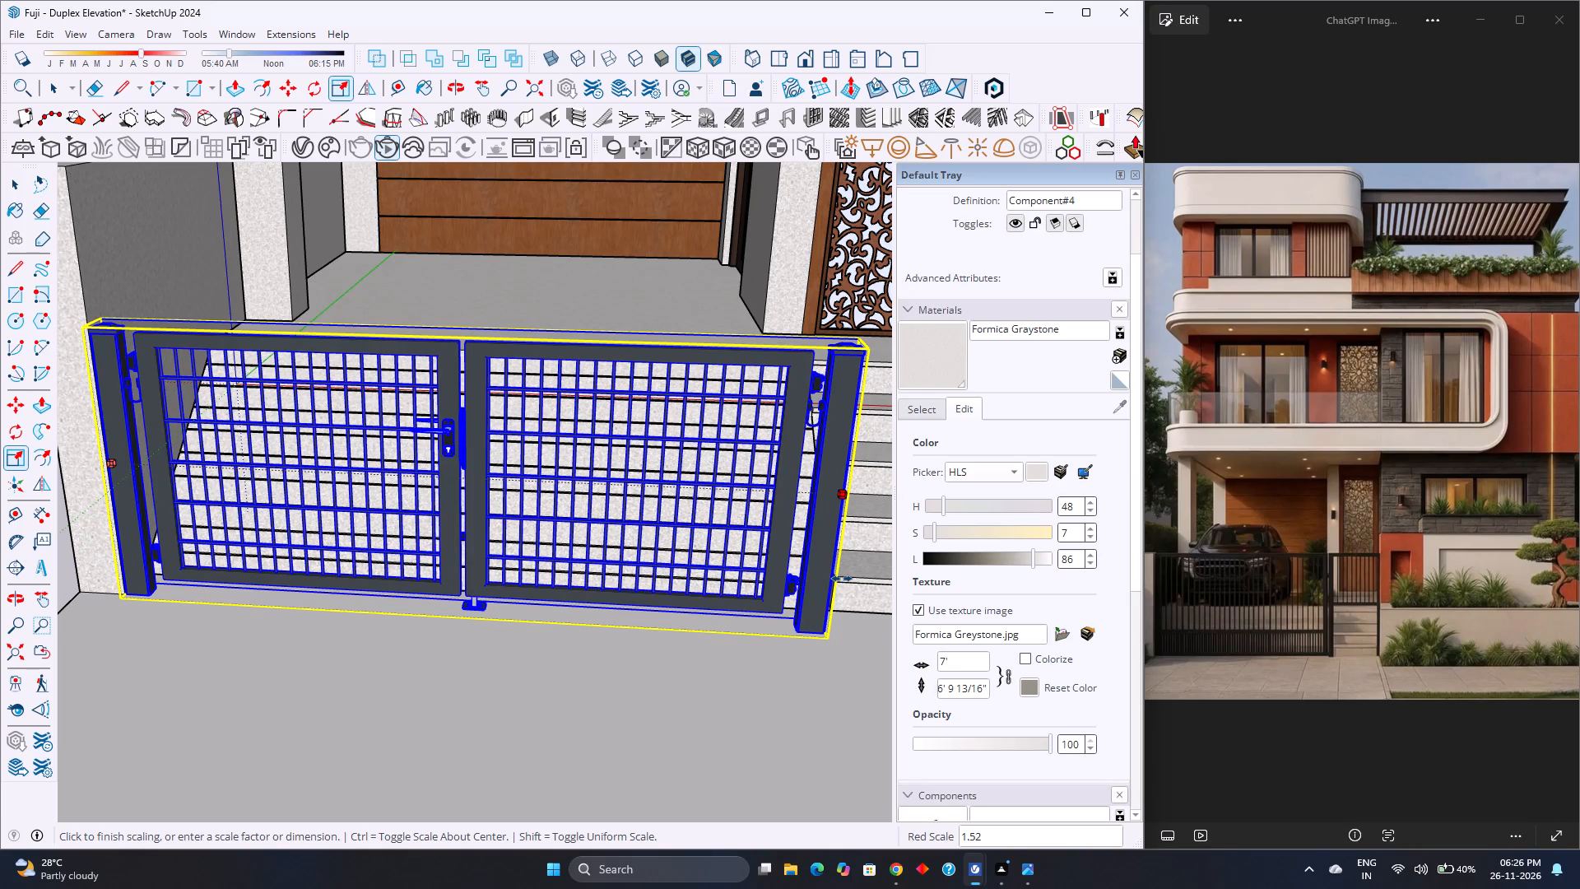
{"action": "type", "text": "1.45"}
{"action": "key", "text": "Return"}
{"action": "type", "text": "1.50"}
{"action": "key", "text": "Return"}
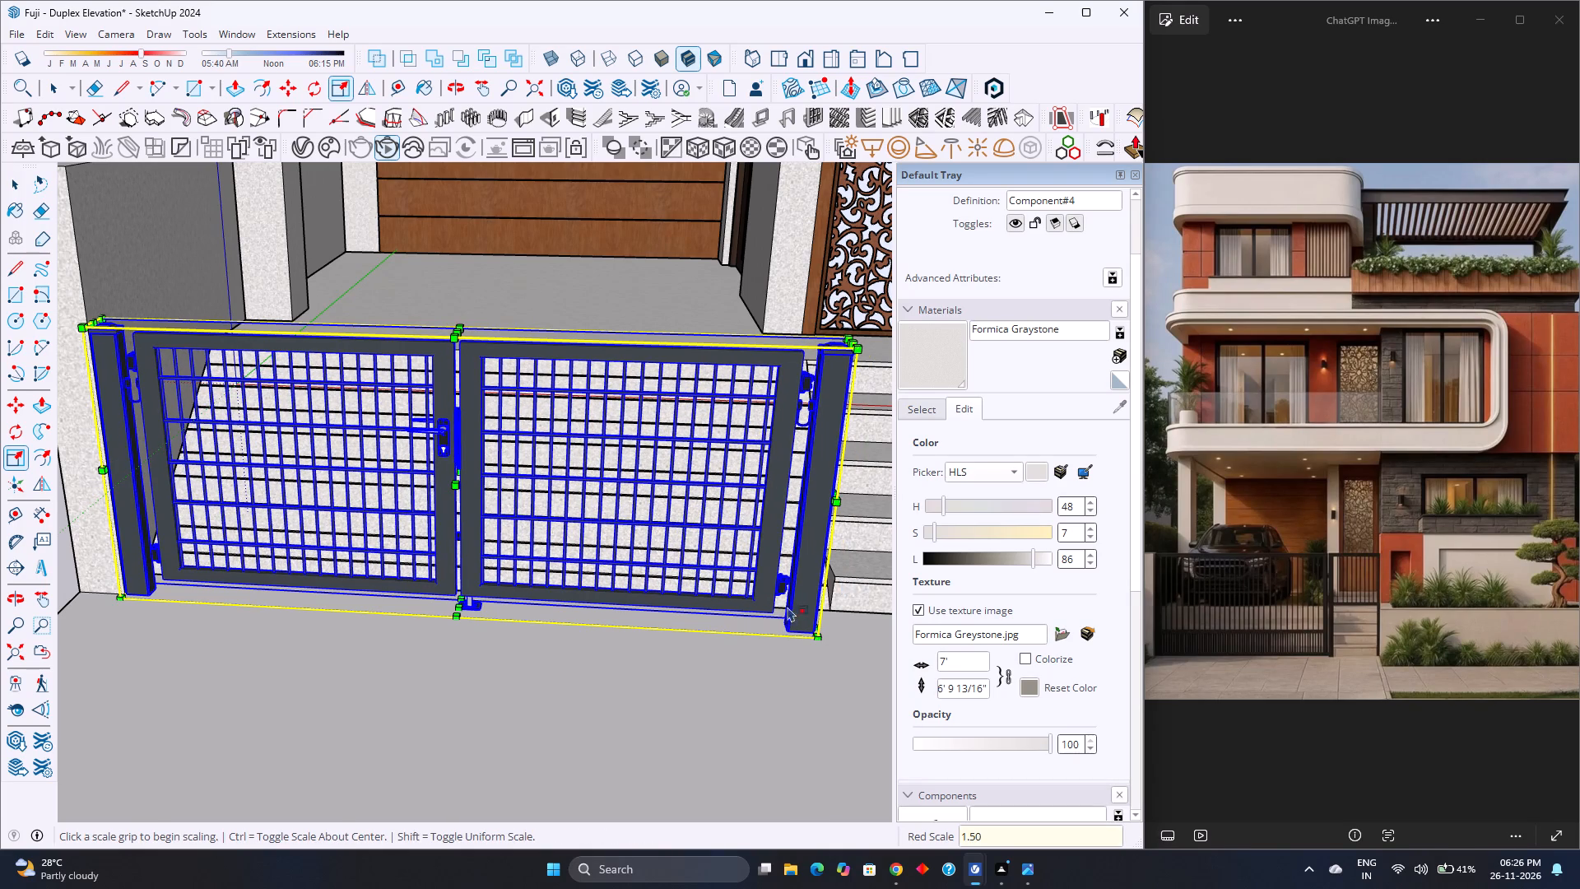
Scale the gate's height along the blue axis by a factor of 1.30, keeping its base on the ground.
{"action": "scroll", "coordinate": [782, 607], "scroll_direction": "down", "scroll_amount": 6}
{"action": "scroll", "coordinate": [623, 447], "scroll_direction": "up", "scroll_amount": 8}
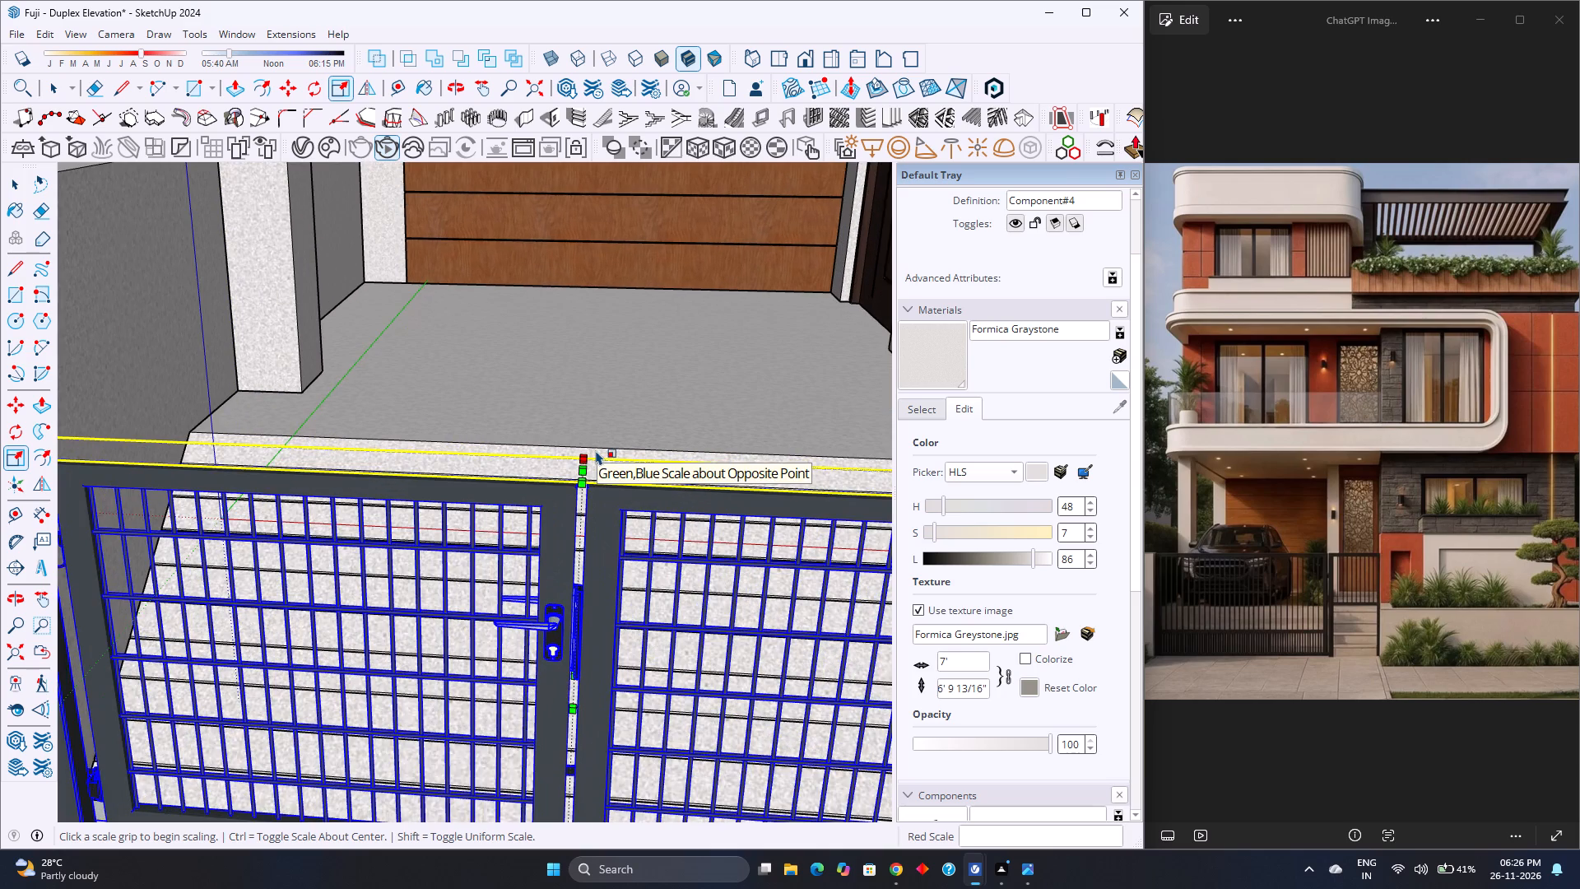
{"action": "left_click", "coordinate": [590, 469]}
{"action": "scroll", "coordinate": [590, 455], "scroll_direction": "down", "scroll_amount": 8}
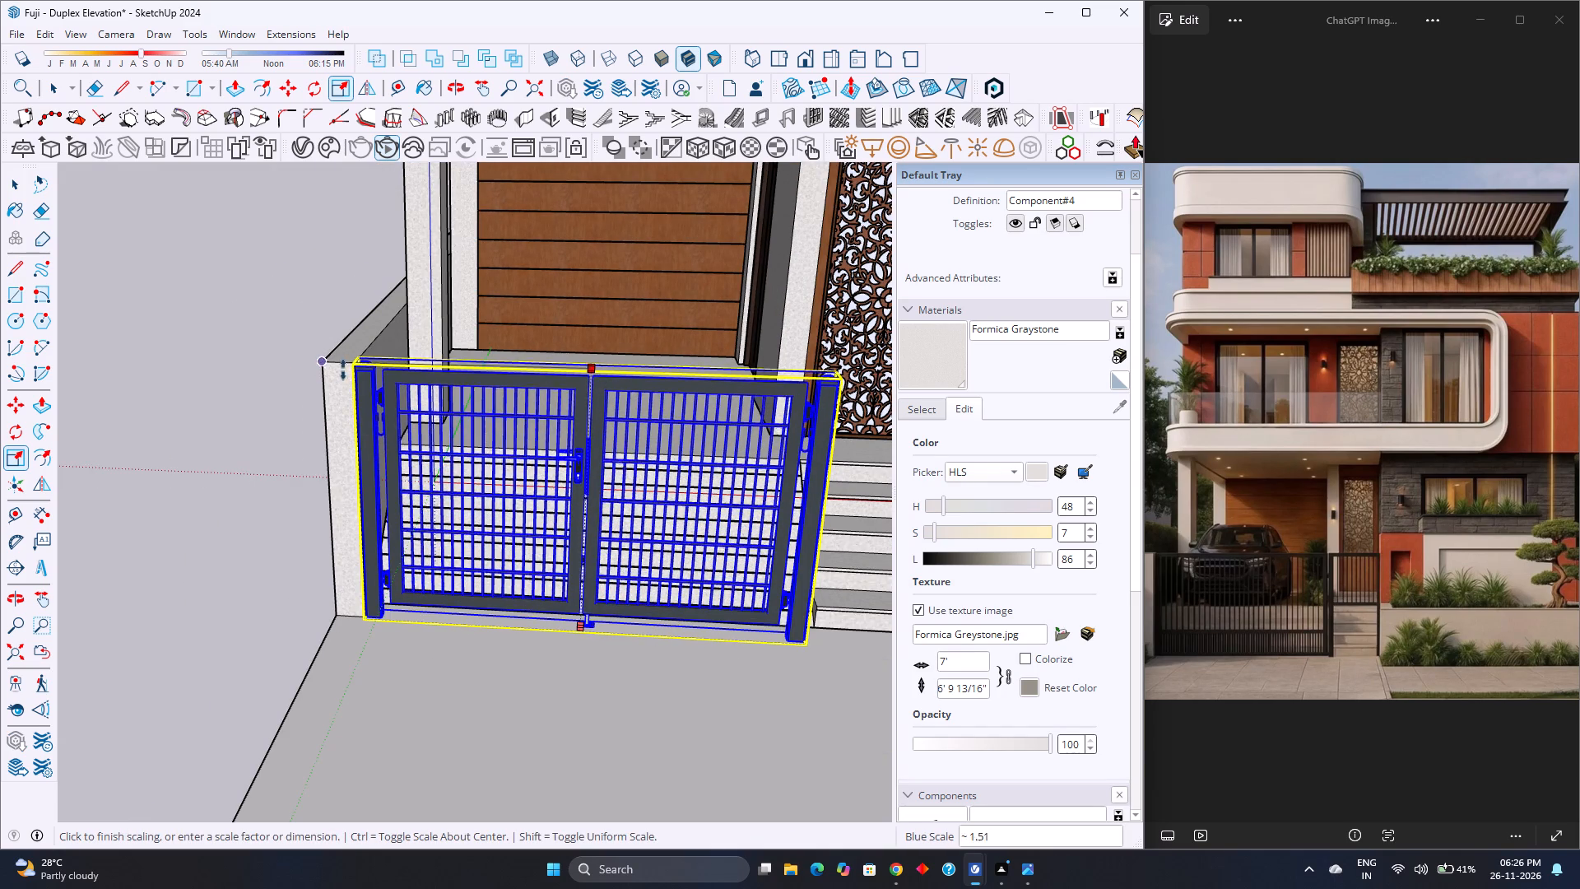
{"action": "type", "text": "1.30"}
{"action": "key", "text": "Return"}
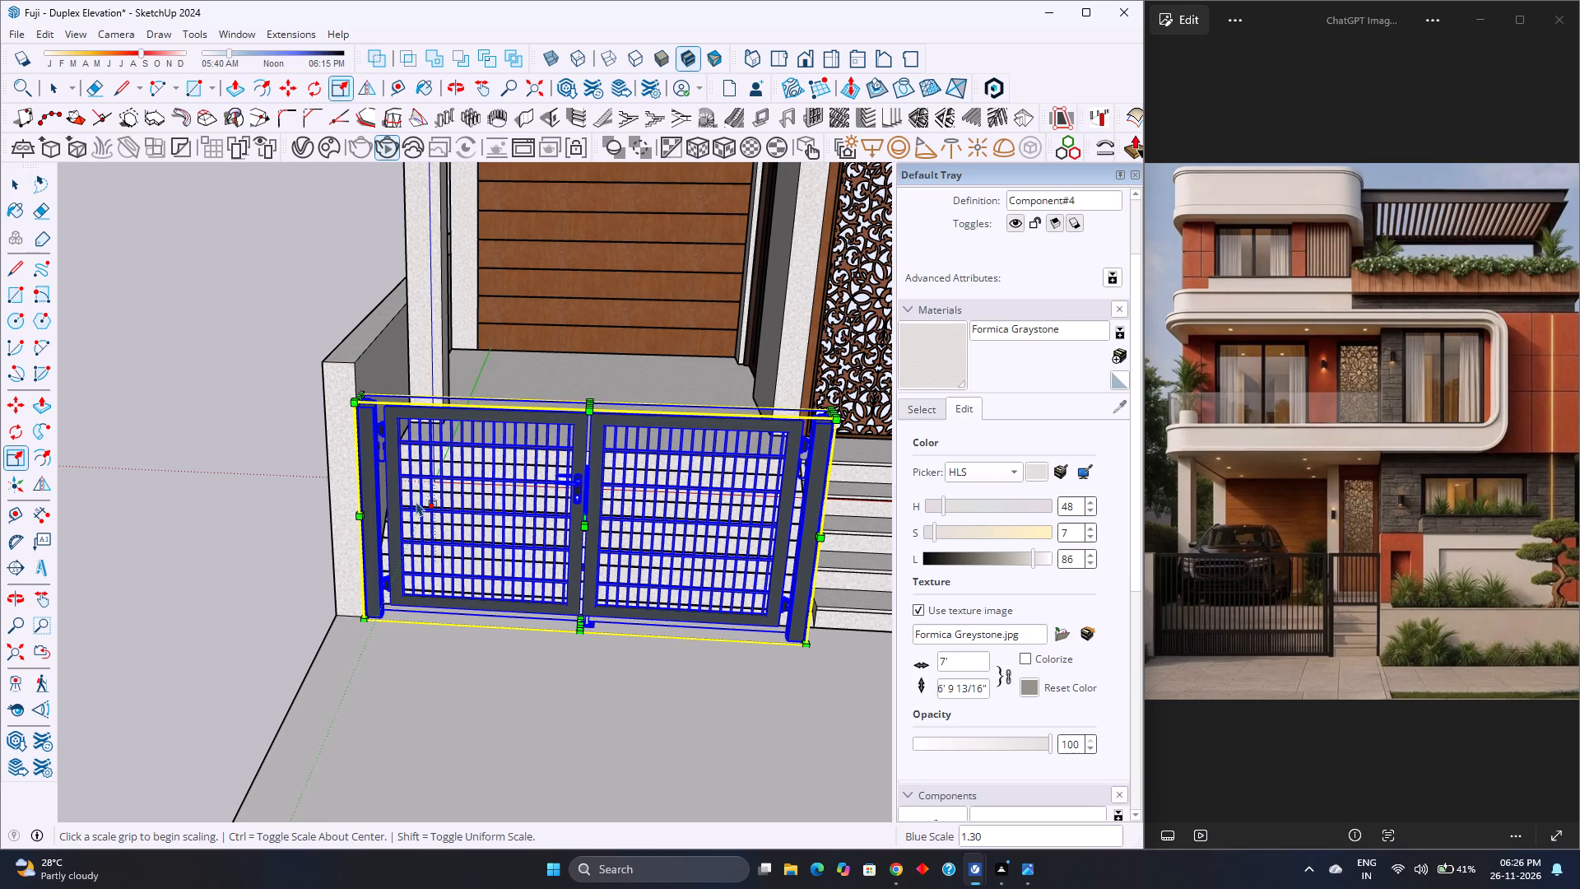
{"action": "scroll", "coordinate": [416, 501], "scroll_direction": "down", "scroll_amount": 3}
{"action": "scroll", "coordinate": [416, 501], "scroll_direction": "up", "scroll_amount": 3}
{"action": "scroll", "coordinate": [416, 501], "scroll_direction": "down", "scroll_amount": 3}
{"action": "scroll", "coordinate": [416, 501], "scroll_direction": "up", "scroll_amount": 4}
{"action": "scroll", "coordinate": [416, 501], "scroll_direction": "down", "scroll_amount": 4}
{"action": "key", "text": "space"}
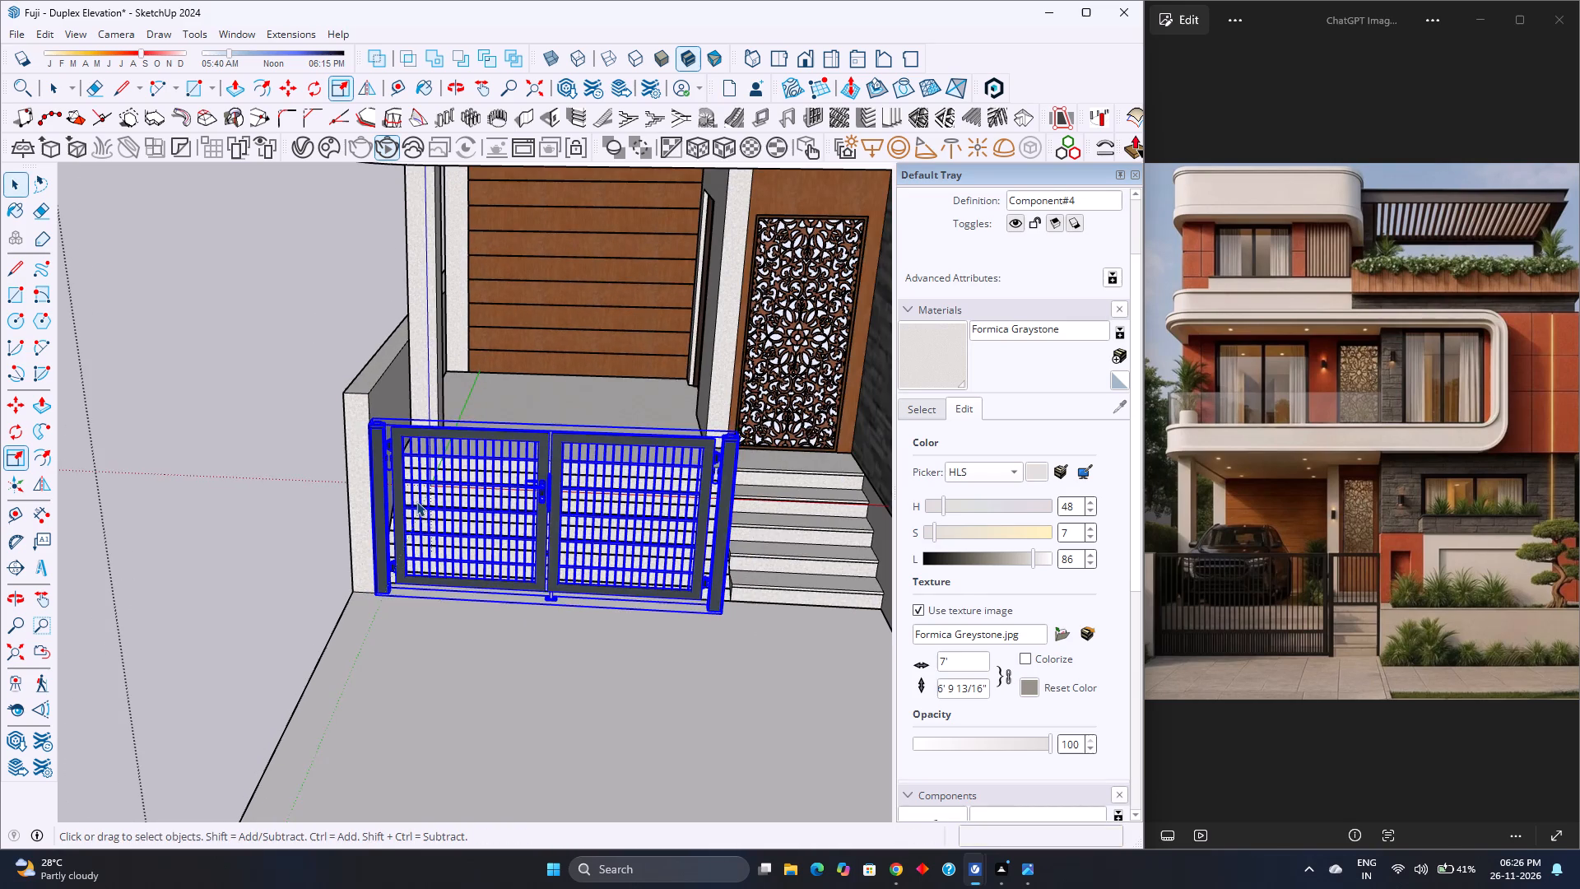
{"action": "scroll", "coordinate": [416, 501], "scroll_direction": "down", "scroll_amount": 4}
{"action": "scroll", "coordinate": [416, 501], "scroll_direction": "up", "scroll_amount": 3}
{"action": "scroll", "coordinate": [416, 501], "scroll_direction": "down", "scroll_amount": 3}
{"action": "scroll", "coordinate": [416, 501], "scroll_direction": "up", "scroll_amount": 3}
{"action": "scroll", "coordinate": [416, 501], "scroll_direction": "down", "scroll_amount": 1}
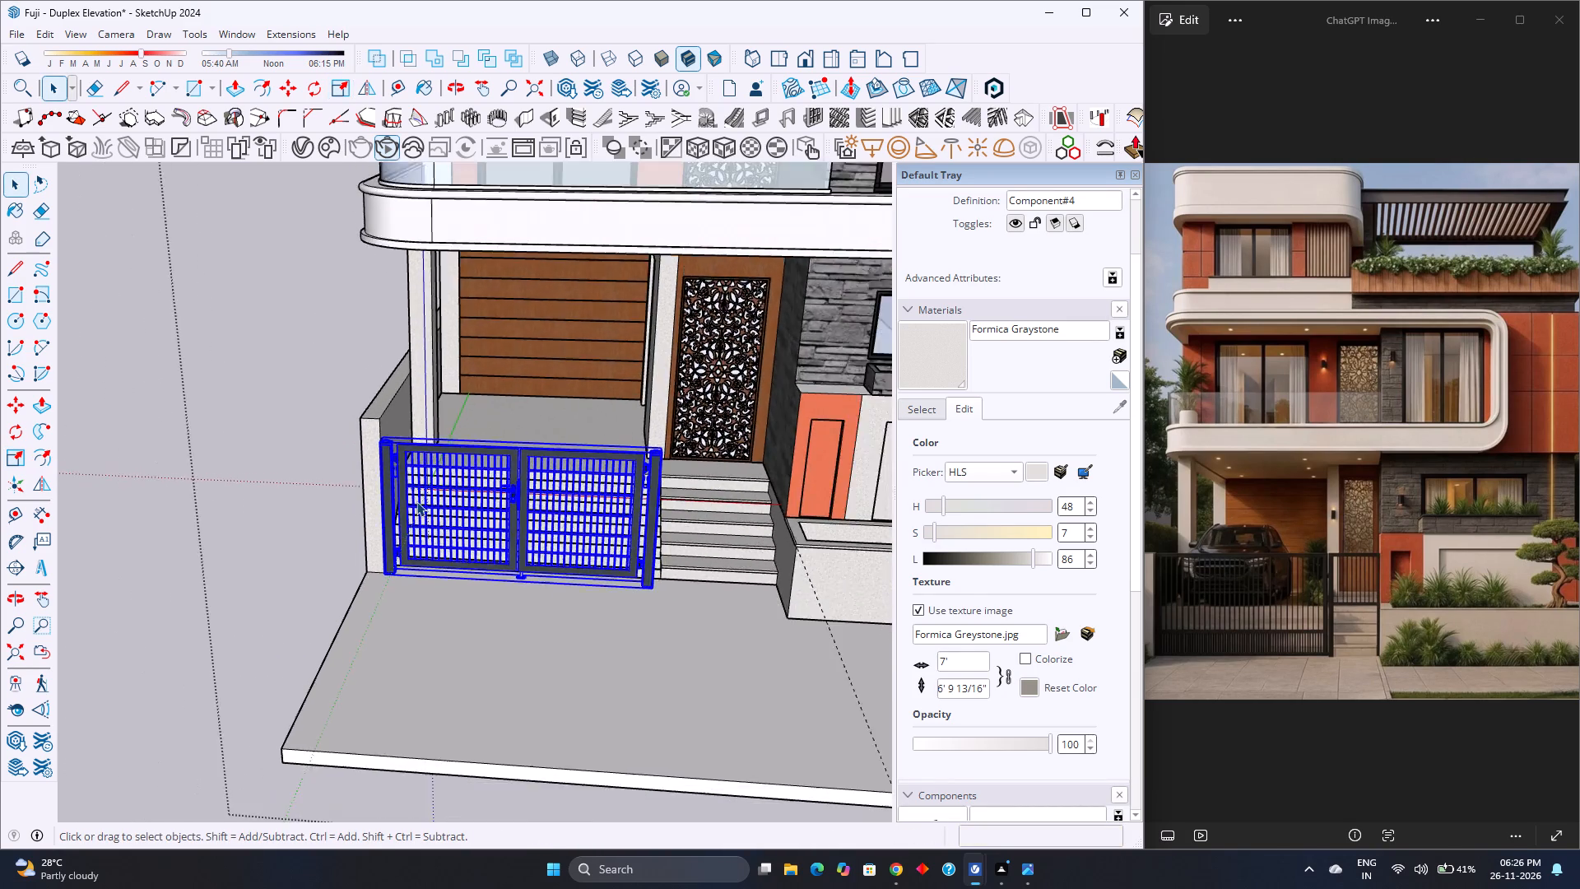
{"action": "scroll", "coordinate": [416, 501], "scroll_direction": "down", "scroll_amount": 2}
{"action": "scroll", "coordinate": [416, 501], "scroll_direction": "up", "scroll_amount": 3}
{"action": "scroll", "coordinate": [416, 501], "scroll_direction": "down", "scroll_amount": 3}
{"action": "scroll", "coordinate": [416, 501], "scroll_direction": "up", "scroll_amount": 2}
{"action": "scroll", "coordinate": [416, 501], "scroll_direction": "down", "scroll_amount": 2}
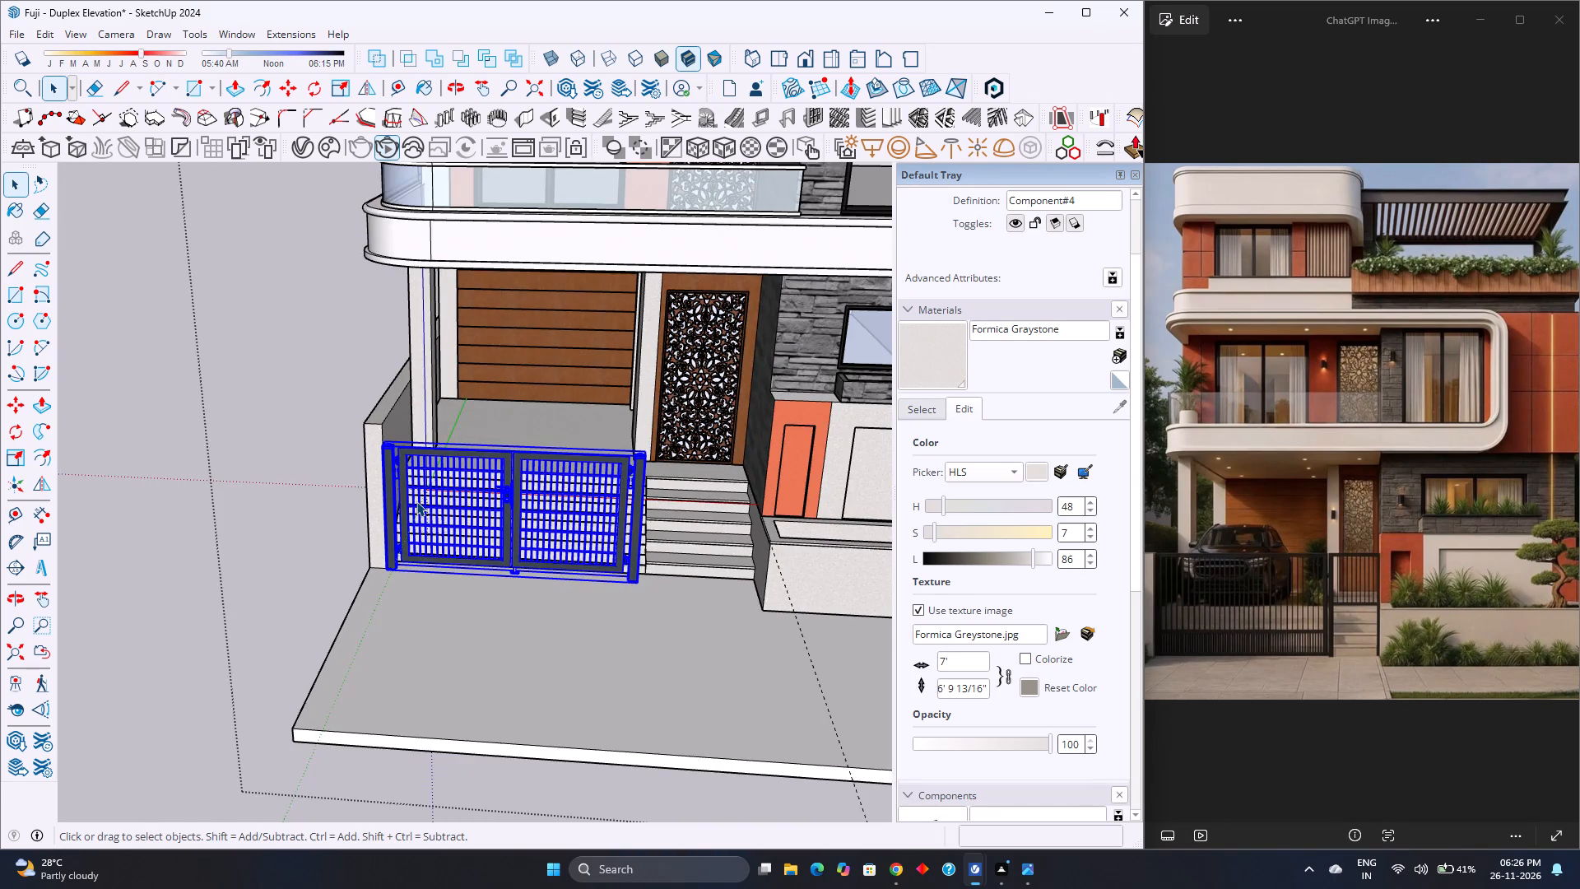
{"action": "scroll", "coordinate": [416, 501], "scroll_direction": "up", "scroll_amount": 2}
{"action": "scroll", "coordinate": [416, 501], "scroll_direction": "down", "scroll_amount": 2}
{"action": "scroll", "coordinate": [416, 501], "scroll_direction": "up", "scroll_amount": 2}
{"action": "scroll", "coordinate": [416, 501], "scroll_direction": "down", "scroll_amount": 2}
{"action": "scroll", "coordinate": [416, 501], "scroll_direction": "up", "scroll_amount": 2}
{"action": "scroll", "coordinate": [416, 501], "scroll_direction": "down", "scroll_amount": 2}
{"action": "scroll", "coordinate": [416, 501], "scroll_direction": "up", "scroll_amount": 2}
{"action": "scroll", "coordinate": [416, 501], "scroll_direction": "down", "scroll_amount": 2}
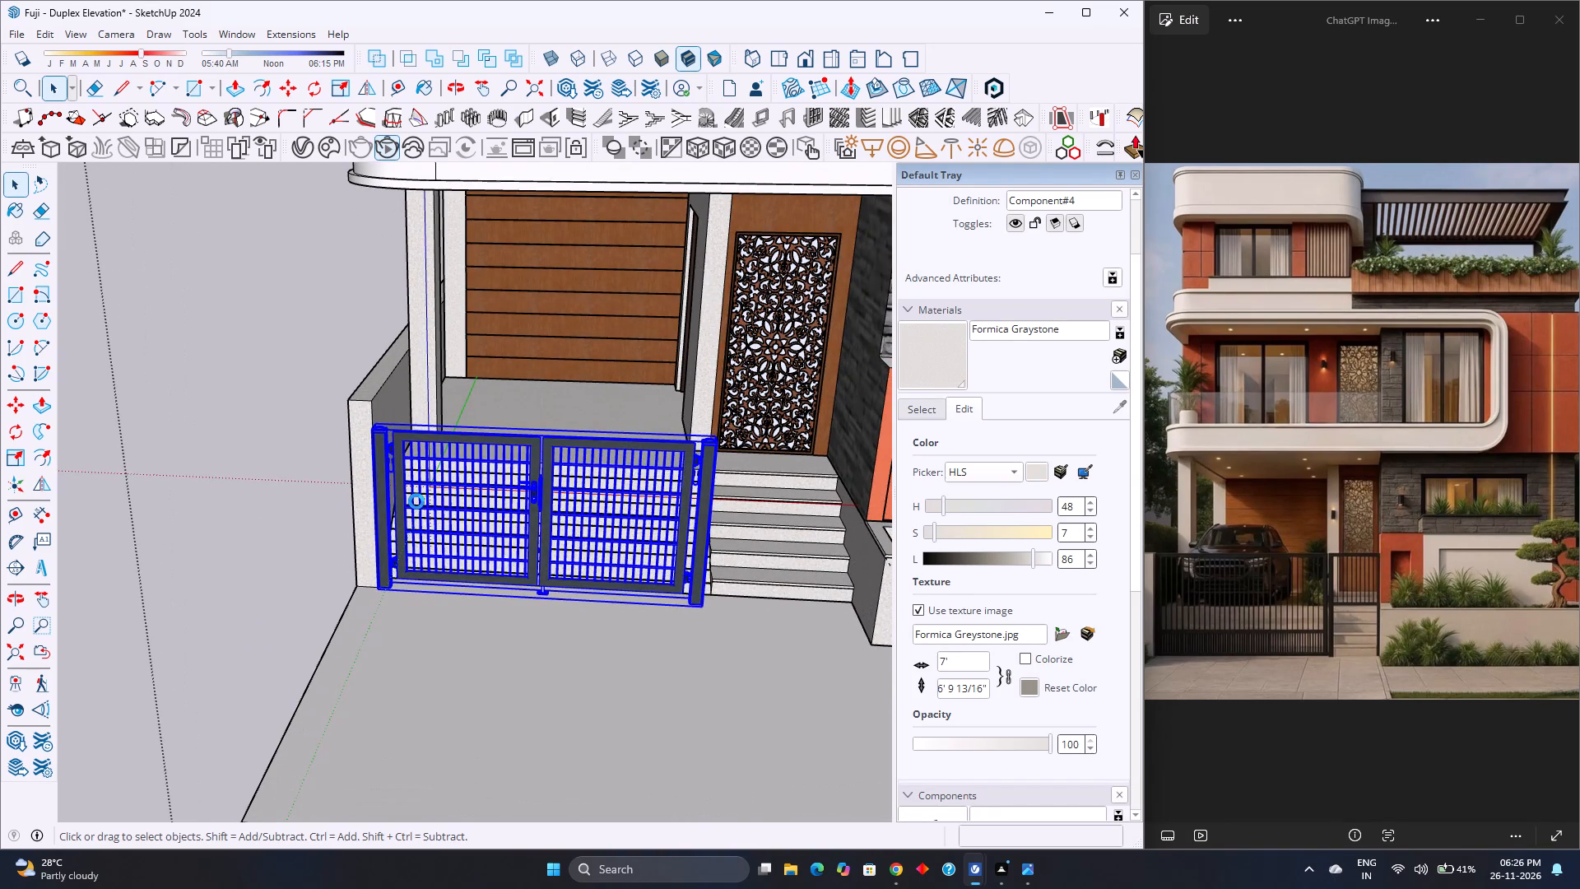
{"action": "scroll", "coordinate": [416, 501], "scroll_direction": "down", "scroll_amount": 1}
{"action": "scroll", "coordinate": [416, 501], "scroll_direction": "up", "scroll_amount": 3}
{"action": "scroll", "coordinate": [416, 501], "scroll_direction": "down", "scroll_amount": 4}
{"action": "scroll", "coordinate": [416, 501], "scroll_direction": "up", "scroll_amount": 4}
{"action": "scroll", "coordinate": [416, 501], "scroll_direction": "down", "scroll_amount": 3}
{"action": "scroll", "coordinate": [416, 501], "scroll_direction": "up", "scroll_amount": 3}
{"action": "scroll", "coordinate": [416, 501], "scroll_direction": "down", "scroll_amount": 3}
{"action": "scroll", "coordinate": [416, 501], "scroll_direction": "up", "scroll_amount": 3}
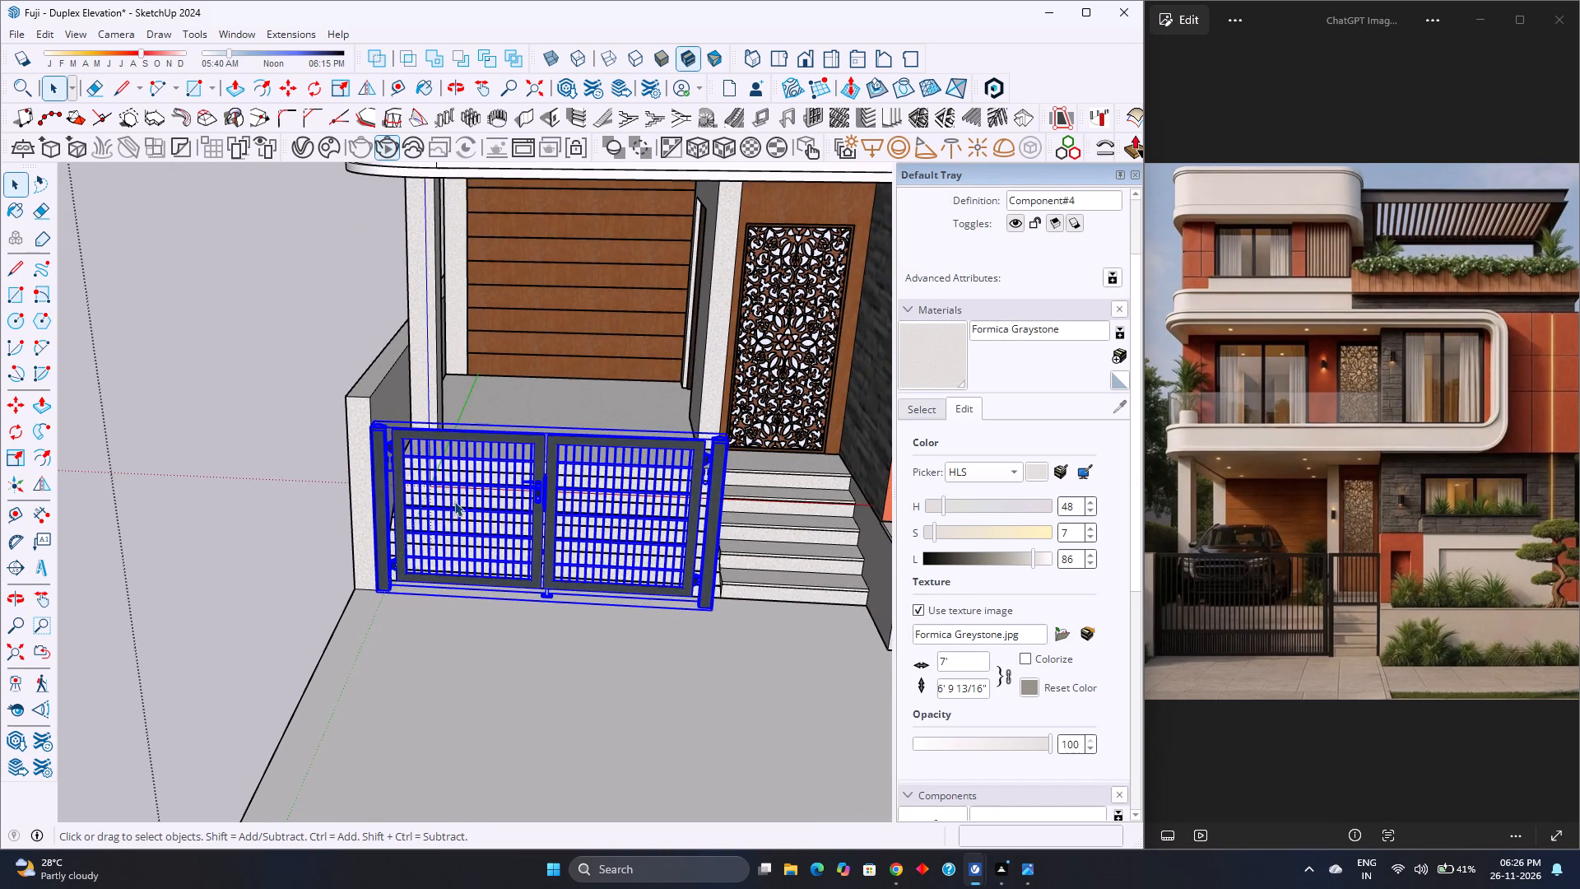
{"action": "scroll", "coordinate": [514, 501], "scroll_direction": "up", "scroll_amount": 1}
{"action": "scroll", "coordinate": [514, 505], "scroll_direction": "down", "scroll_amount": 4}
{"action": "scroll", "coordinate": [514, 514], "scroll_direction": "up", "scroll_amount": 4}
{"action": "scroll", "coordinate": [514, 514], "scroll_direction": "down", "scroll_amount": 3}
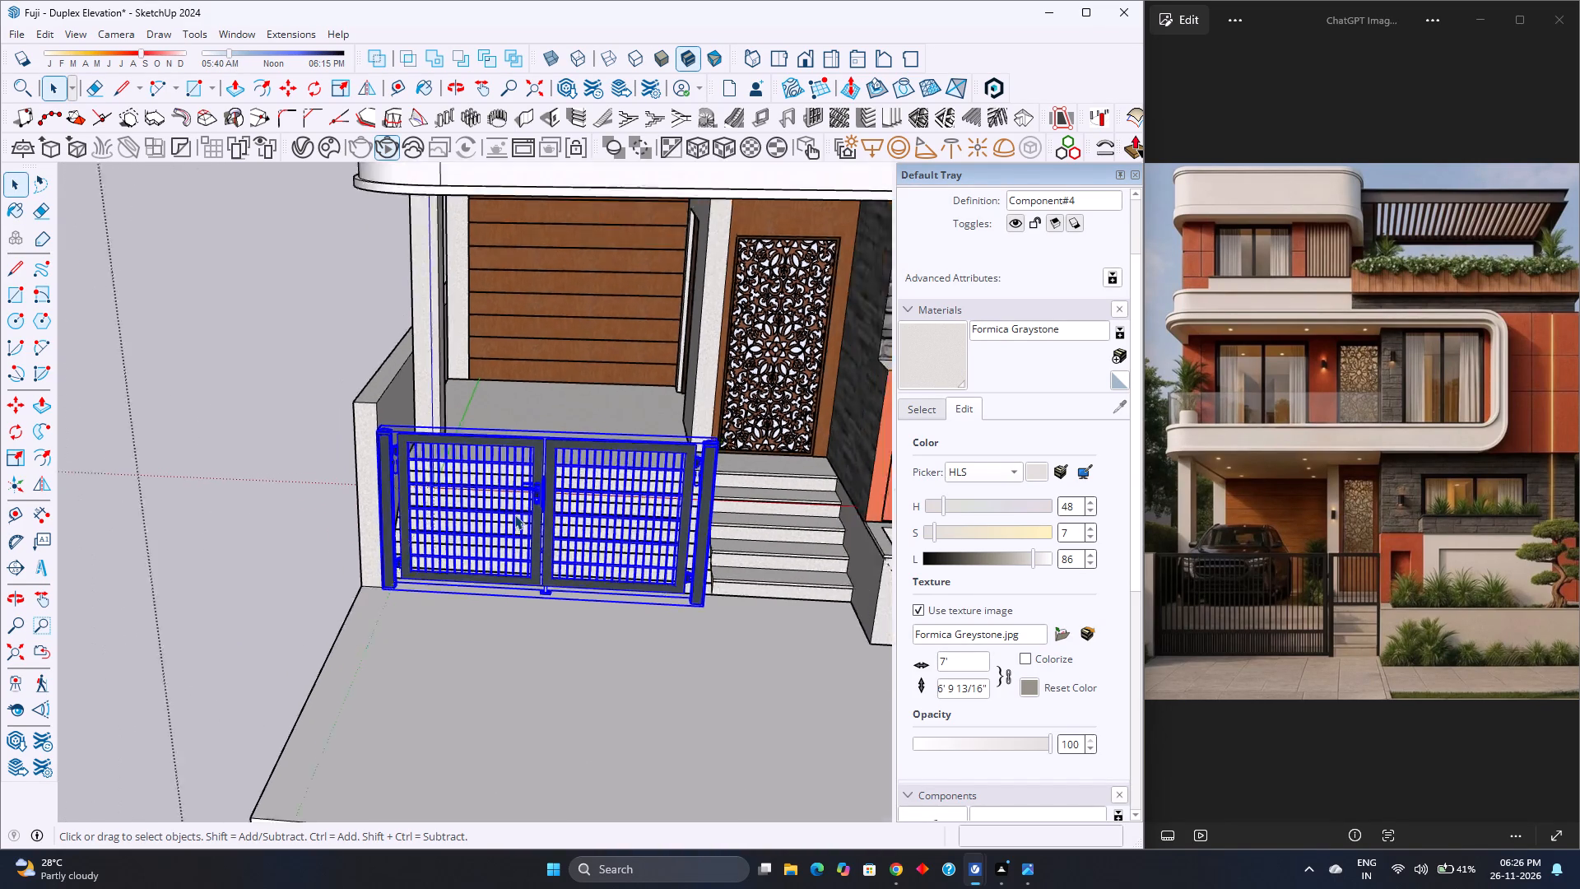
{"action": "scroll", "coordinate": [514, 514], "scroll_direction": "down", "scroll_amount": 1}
Open the double-leaf gate and its nested groups down to the parts of the leaf beside the boundary wall.
{"action": "double_click", "coordinate": [514, 514]}
{"action": "scroll", "coordinate": [514, 514], "scroll_direction": "up", "scroll_amount": 4}
{"action": "left_click", "coordinate": [514, 514]}
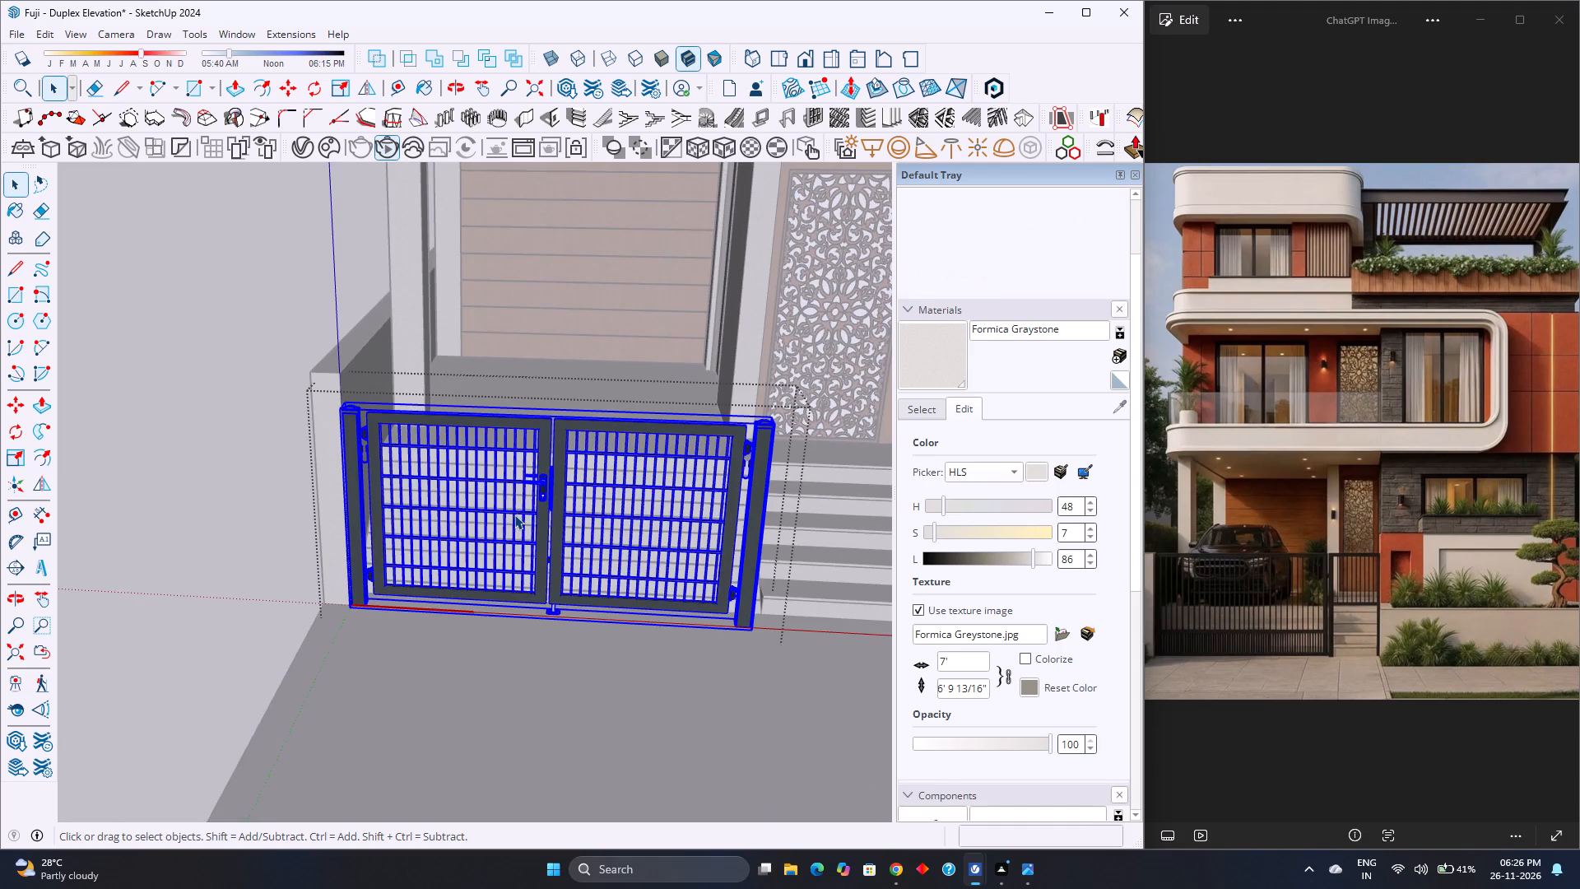
{"action": "double_click", "coordinate": [514, 514]}
{"action": "left_click", "coordinate": [511, 514]}
{"action": "scroll", "coordinate": [437, 515], "scroll_direction": "up", "scroll_amount": 4}
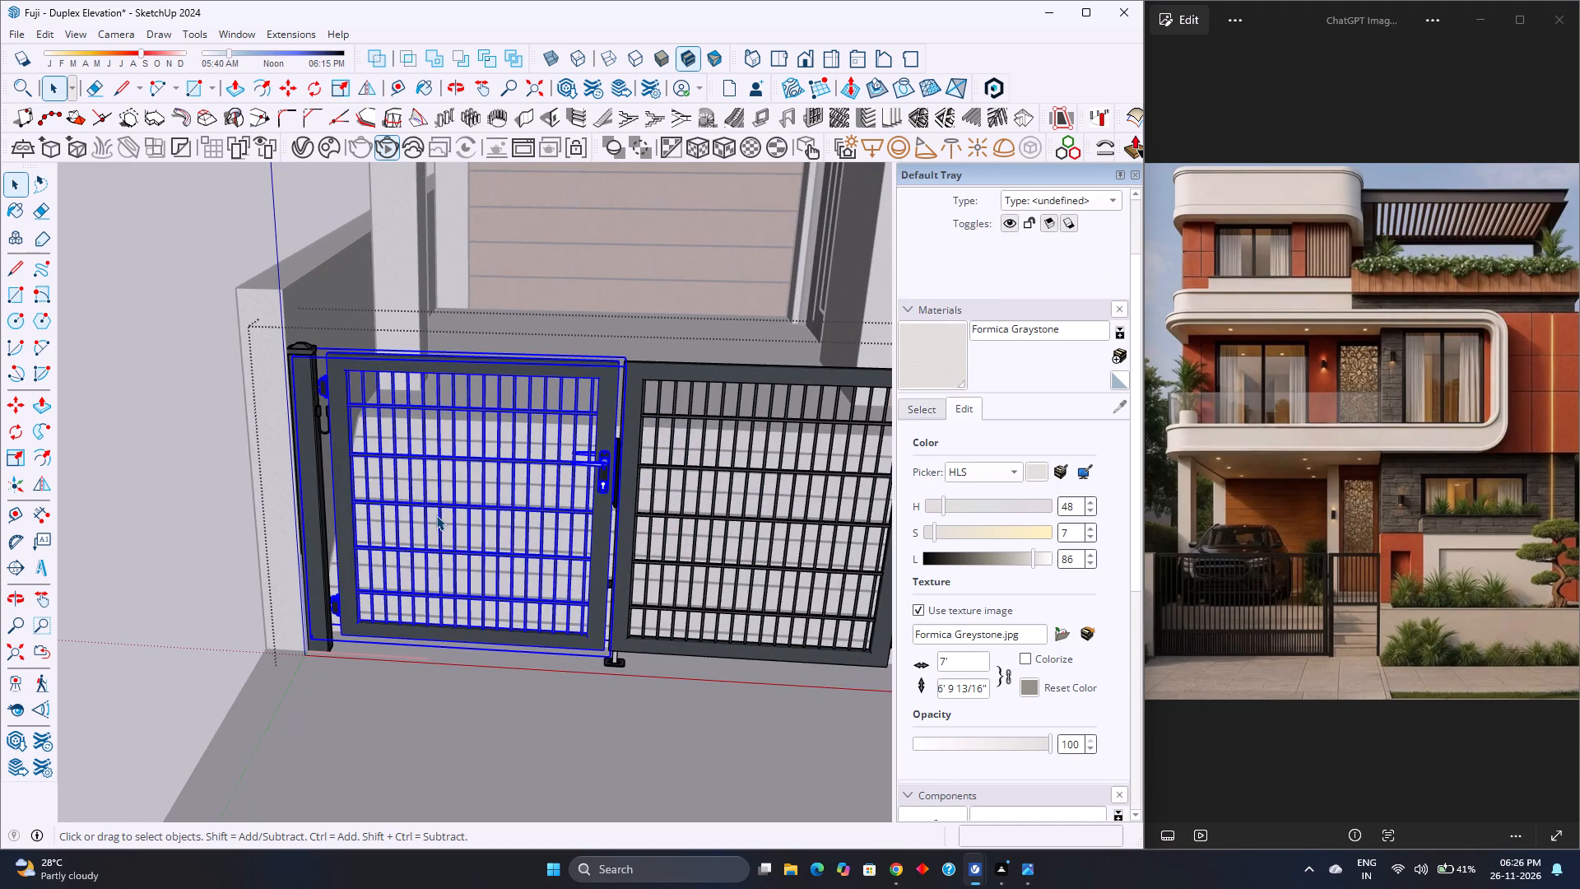
{"action": "double_click", "coordinate": [436, 515]}
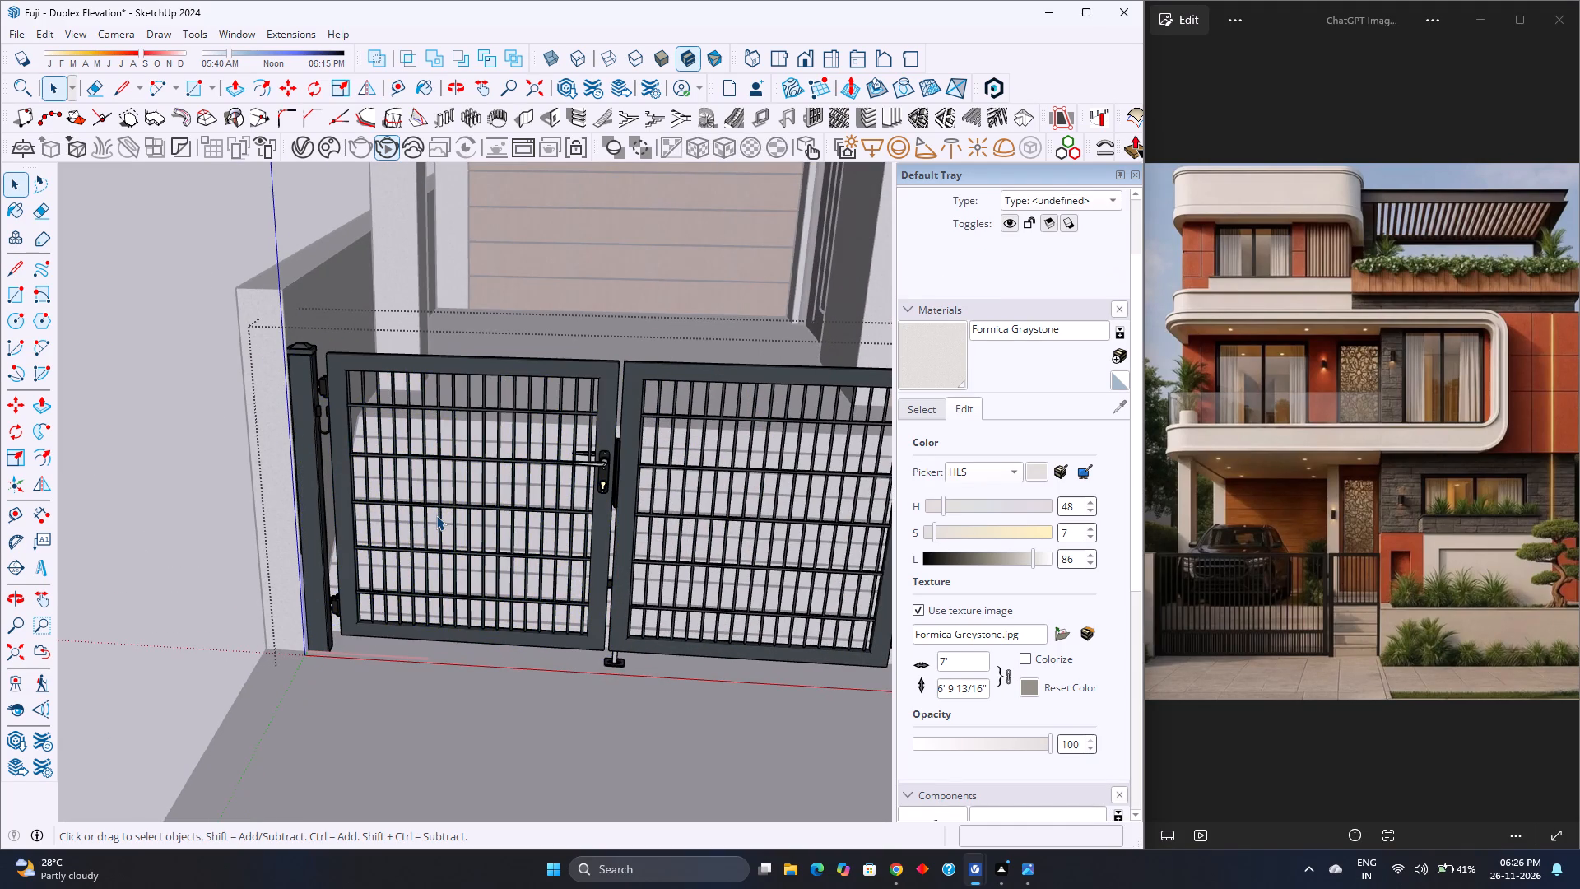
{"action": "left_click", "coordinate": [436, 515]}
{"action": "left_click", "coordinate": [351, 434]}
{"action": "scroll", "coordinate": [347, 434], "scroll_direction": "up", "scroll_amount": 3}
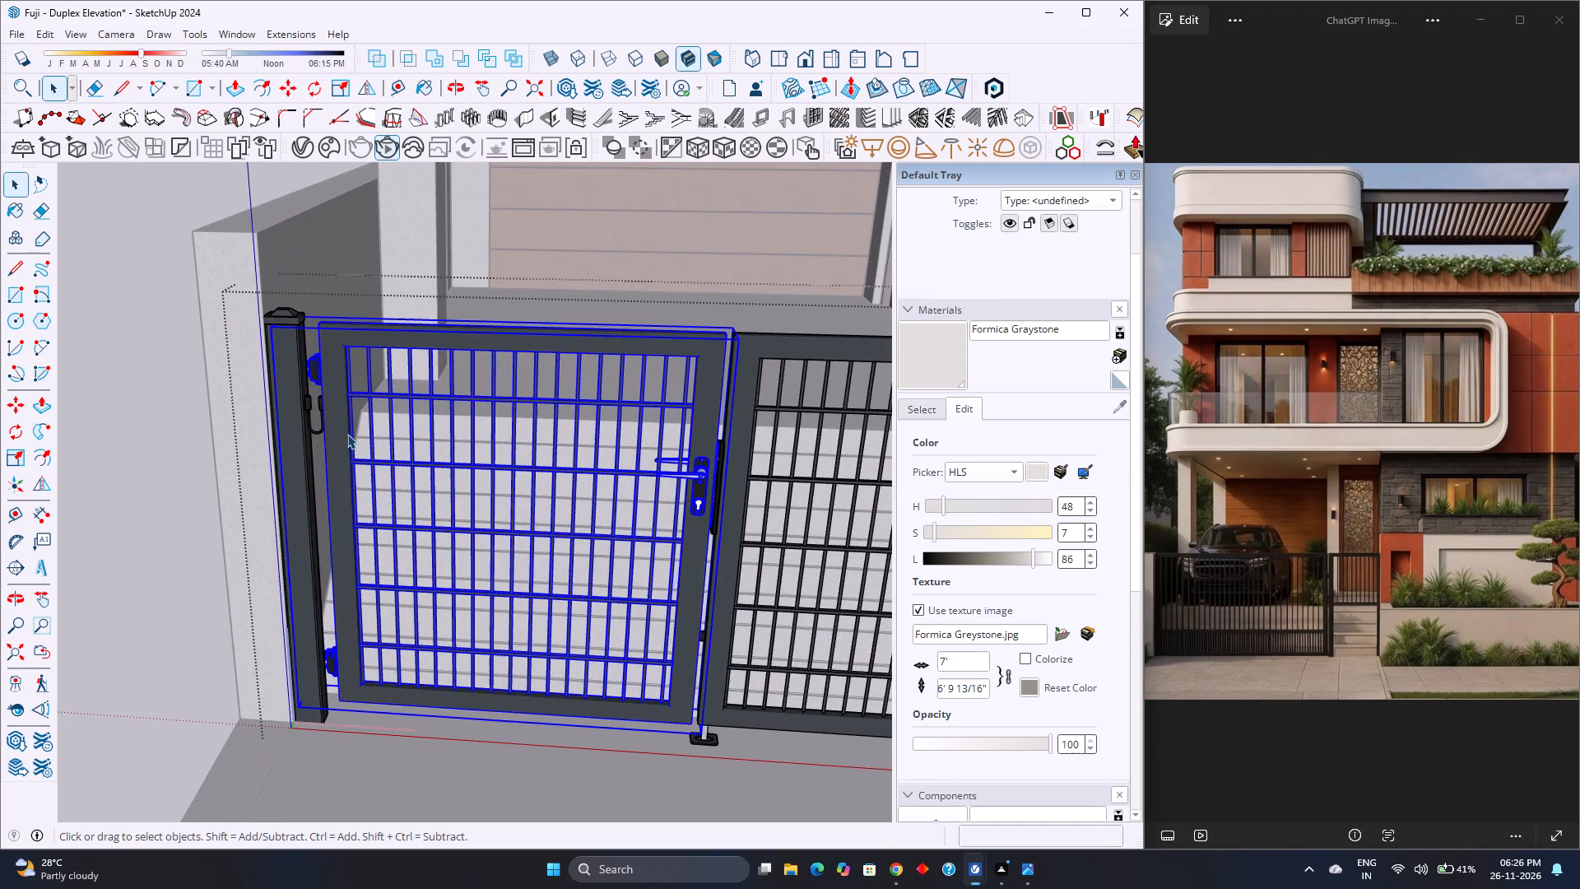
{"action": "double_click", "coordinate": [347, 434]}
Group the frame, bar grille and both hinges of the gate leaf beside the boundary wall, leaving out the lock handle.
{"action": "left_click", "coordinate": [342, 432]}
{"action": "scroll", "coordinate": [304, 404], "scroll_direction": "up", "scroll_amount": 8}
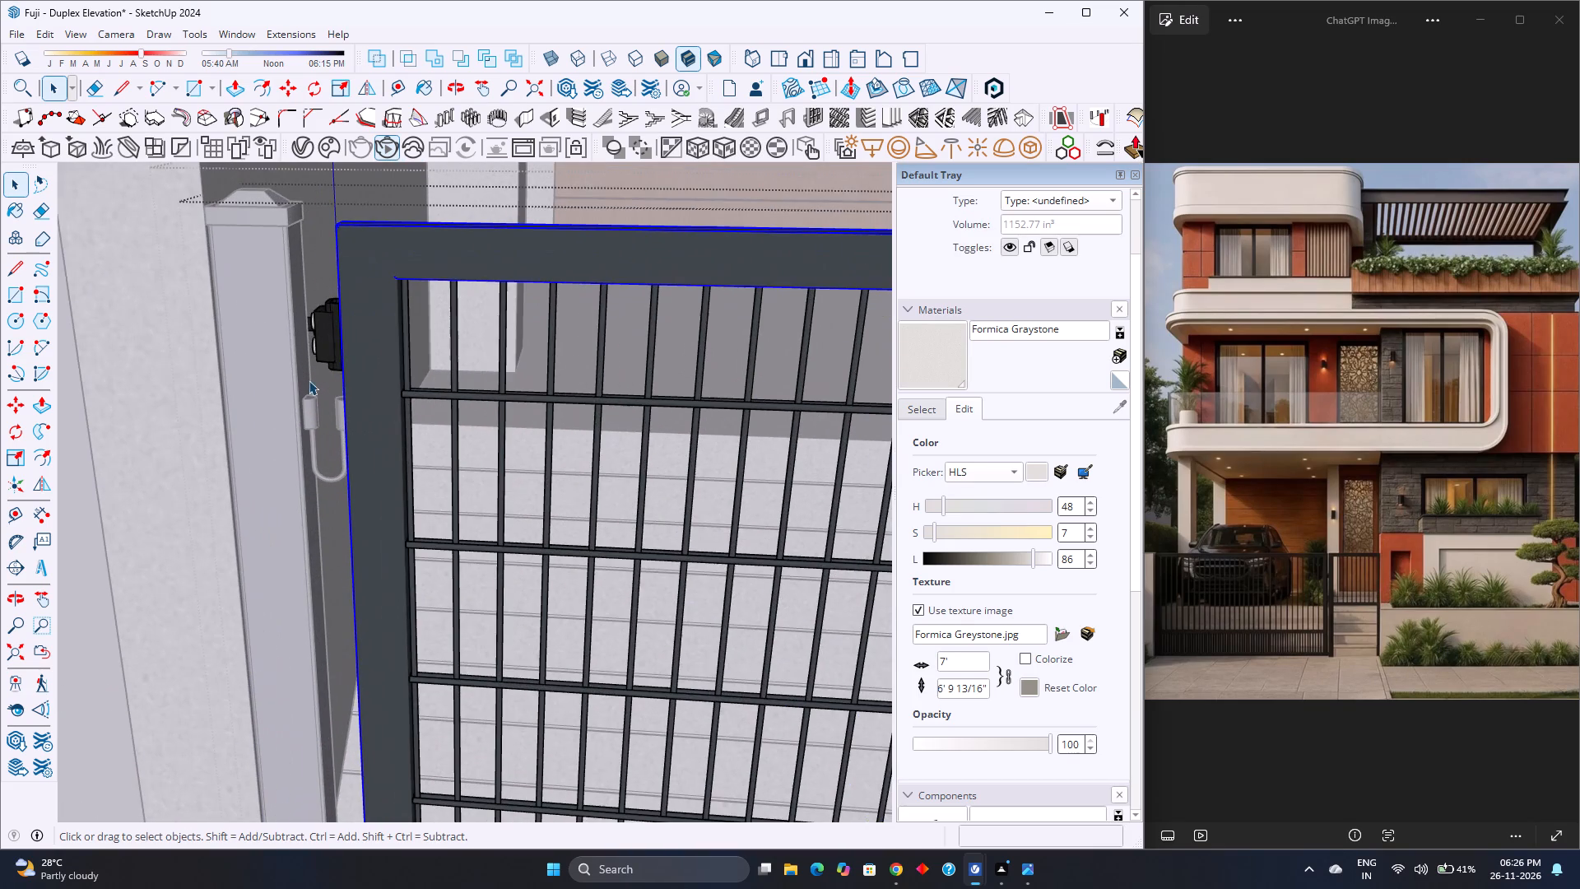
{"action": "left_click", "coordinate": [329, 343], "text": "ctrl"}
{"action": "scroll", "coordinate": [325, 372], "scroll_direction": "up", "scroll_amount": 1}
{"action": "middle_click_drag", "start_coordinate": [328, 376], "coordinate": [434, 448]}
{"action": "scroll", "coordinate": [413, 401], "scroll_direction": "up", "scroll_amount": 6}
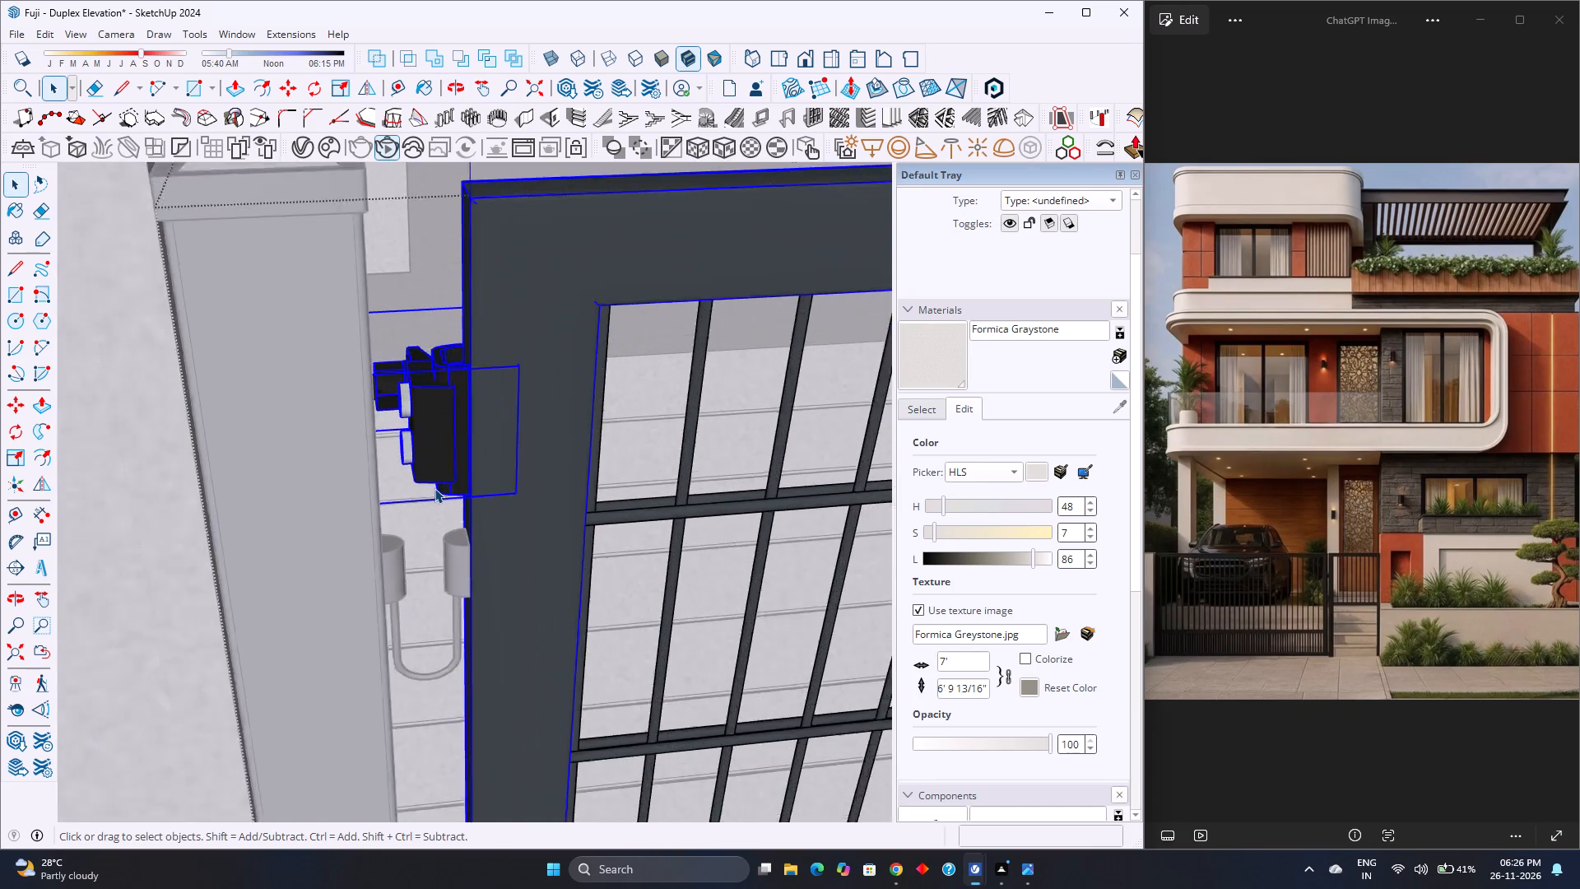
{"action": "scroll", "coordinate": [434, 488], "scroll_direction": "up", "scroll_amount": 2}
{"action": "scroll", "coordinate": [434, 488], "scroll_direction": "down", "scroll_amount": 8}
{"action": "middle_click_drag", "start_coordinate": [460, 532], "coordinate": [402, 421], "text": "shift"}
{"action": "middle_click", "coordinate": [402, 421], "text": "shift"}
{"action": "scroll", "coordinate": [400, 405], "scroll_direction": "down", "scroll_amount": 5, "text": "shift"}
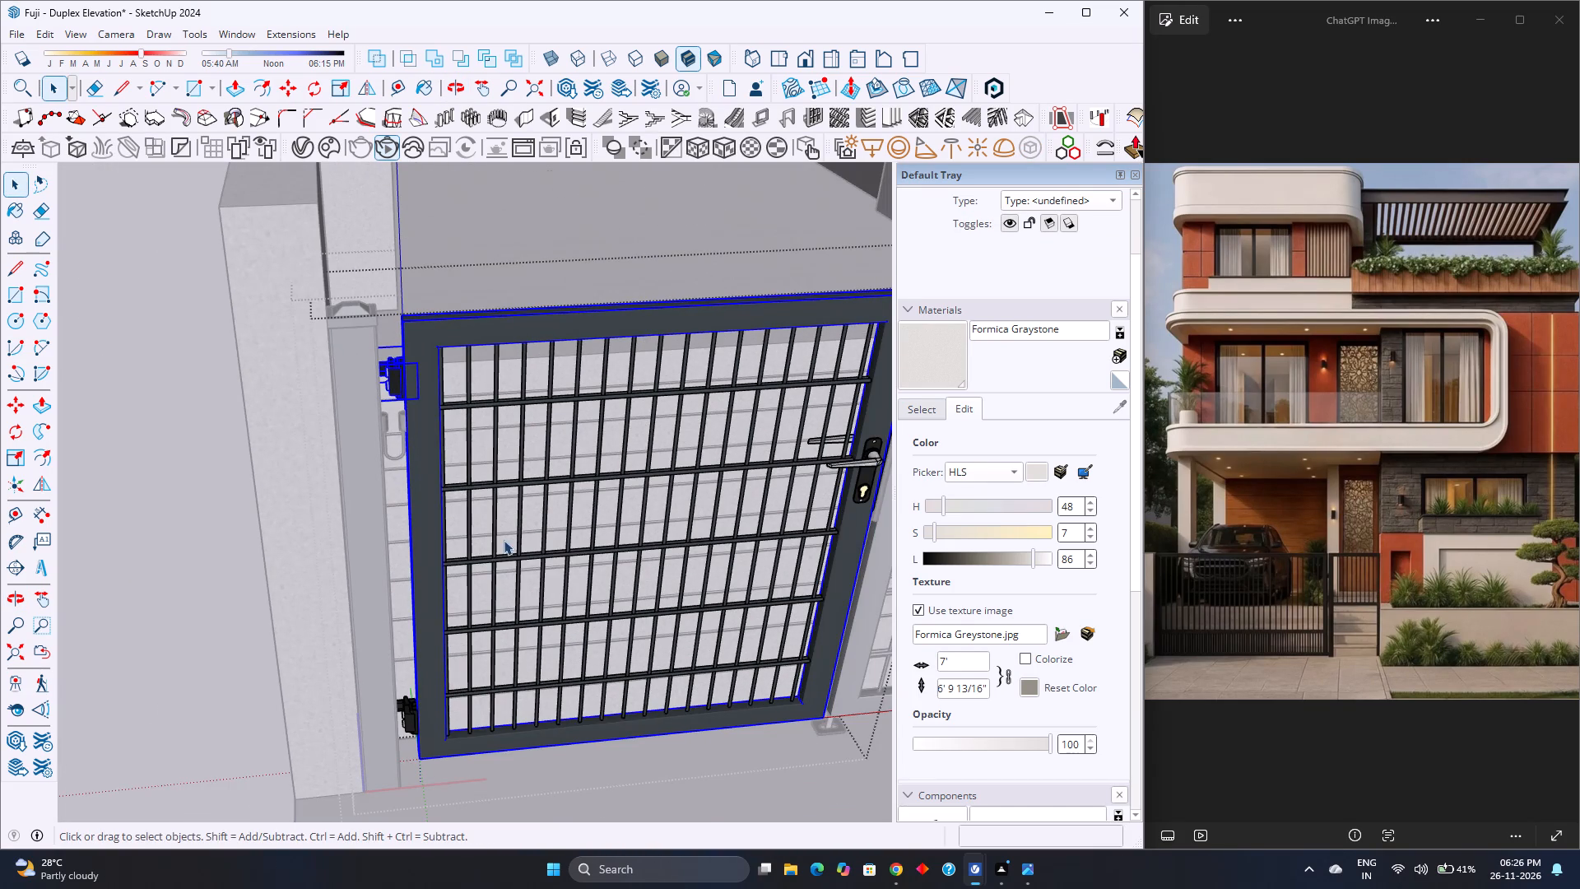
{"action": "left_click", "coordinate": [494, 558], "text": "ctrl"}
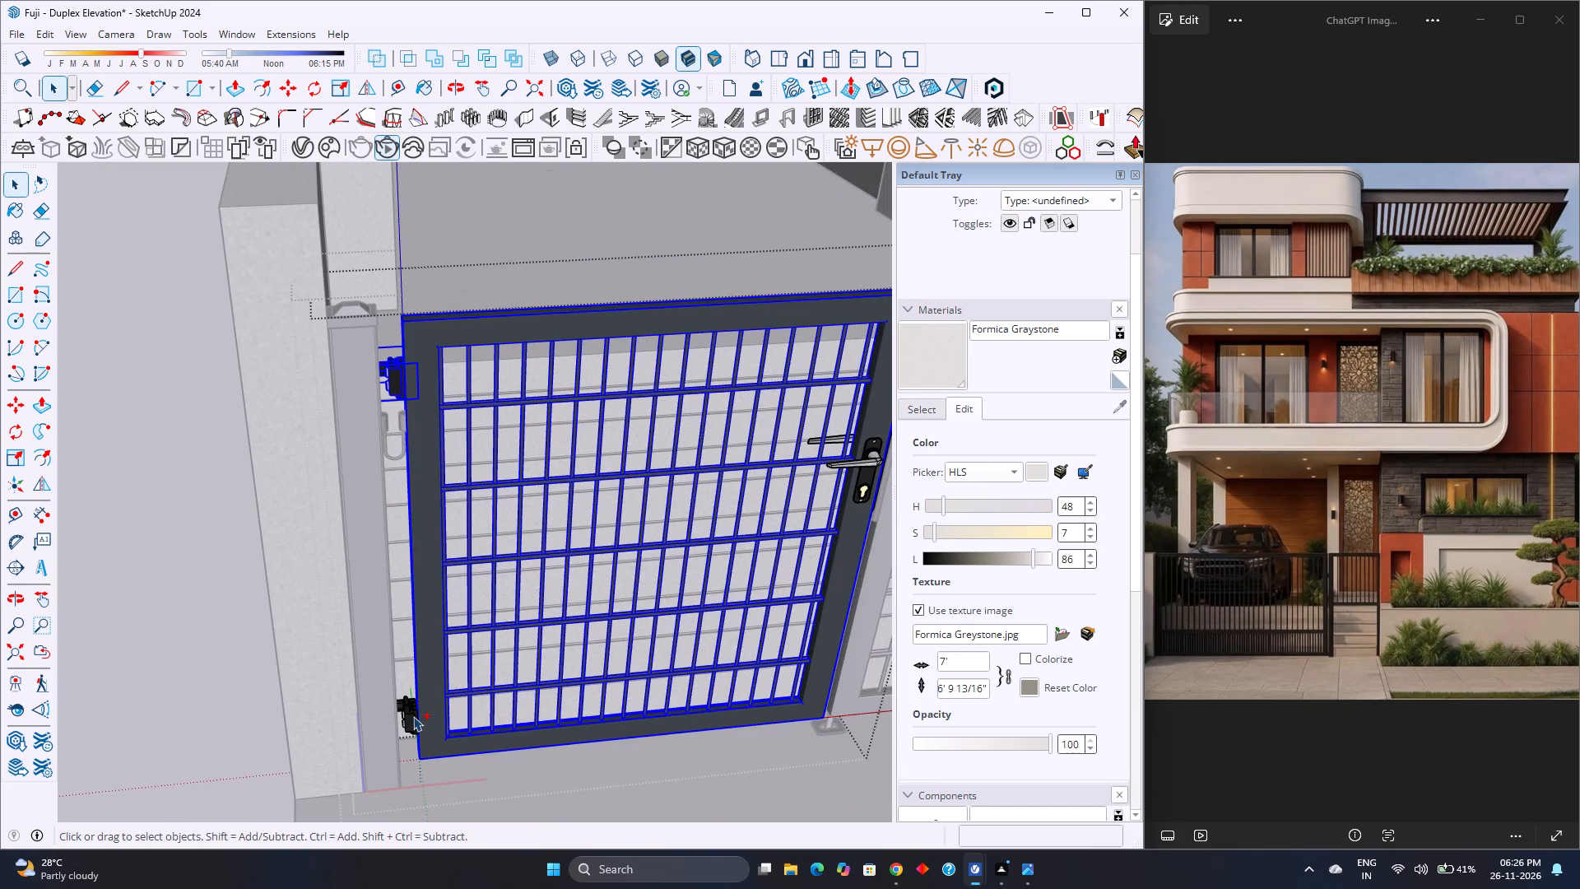
{"action": "left_click", "coordinate": [413, 716], "text": "ctrl"}
{"action": "scroll", "coordinate": [413, 719], "scroll_direction": "up", "scroll_amount": 4}
{"action": "right_click", "coordinate": [428, 712]}
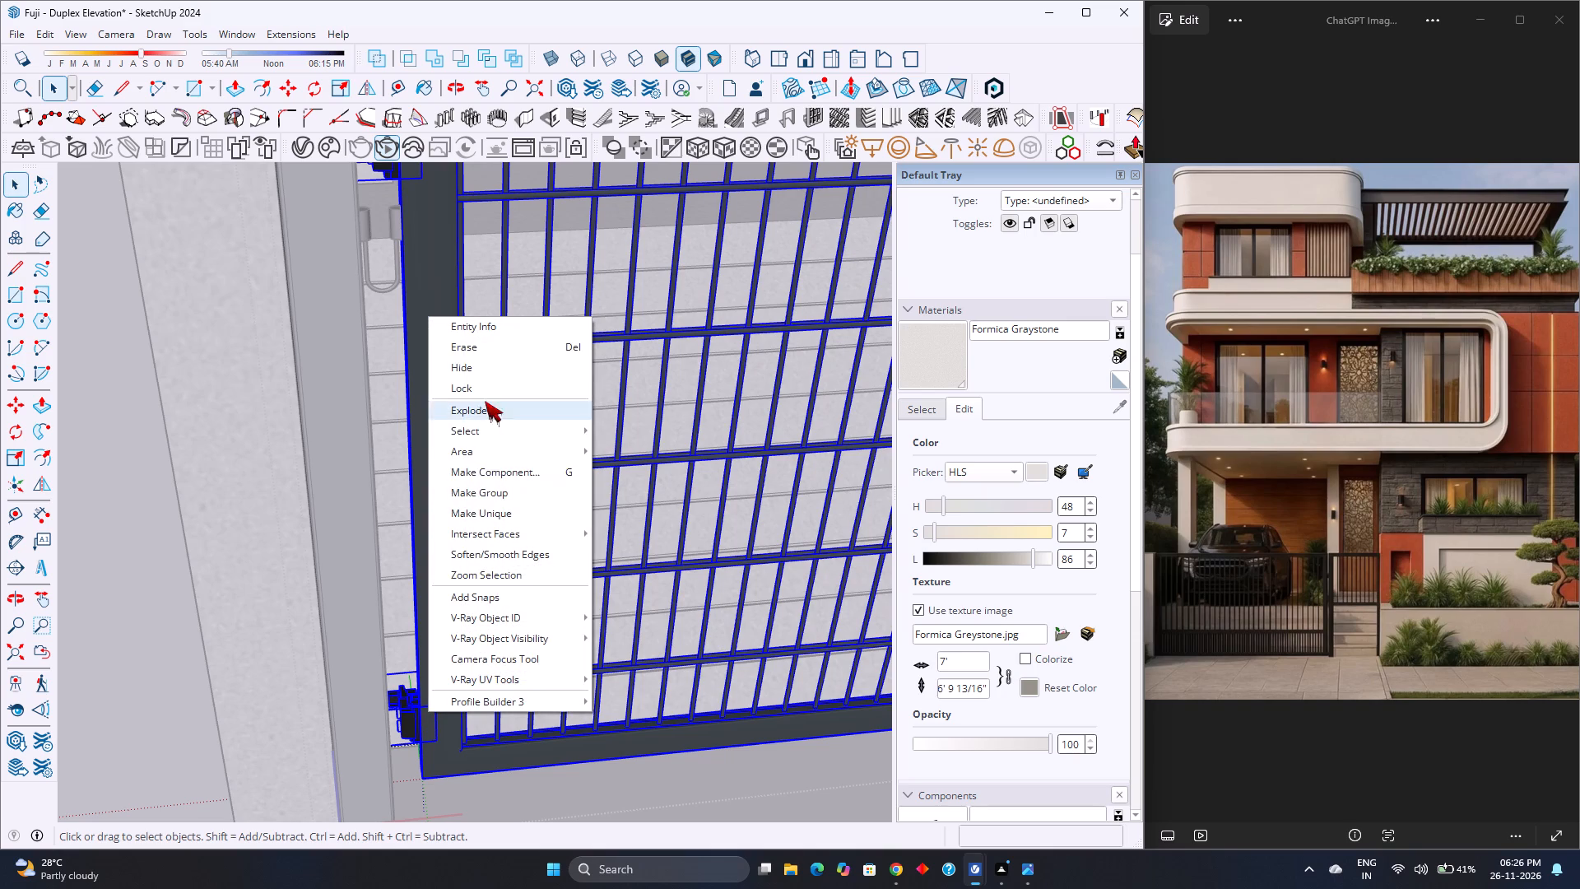
{"action": "left_click", "coordinate": [507, 491]}
Copy the grouped leaf about 10' 2 3/4" along the red axis to hang beyond the gate's far post, across the entrance steps.
{"action": "key", "text": "ctrl+c"}
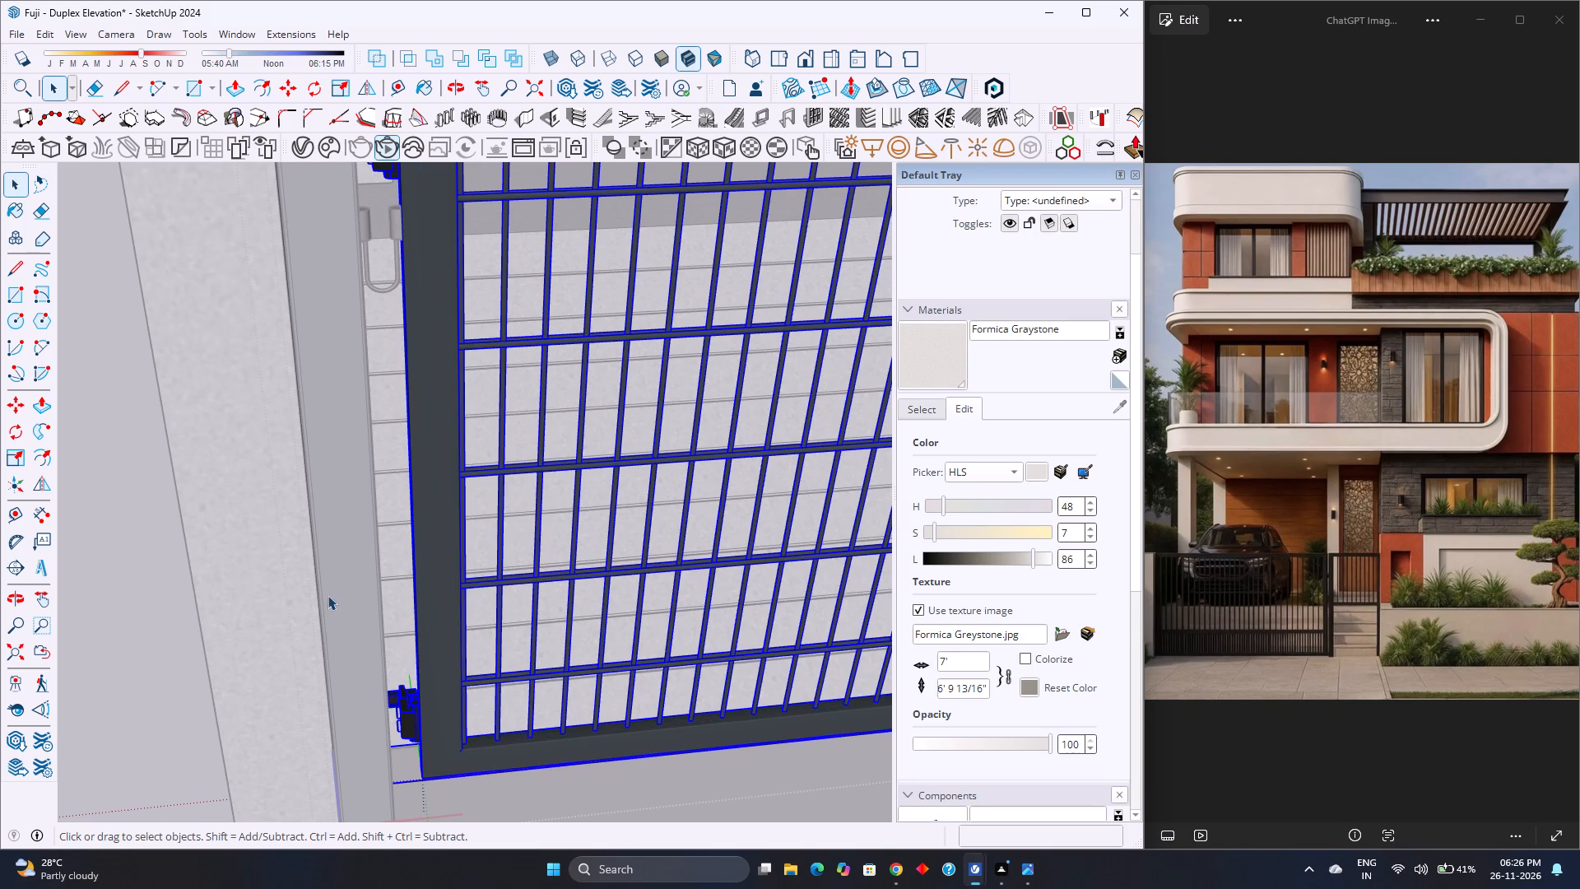
{"action": "scroll", "coordinate": [326, 592], "scroll_direction": "down", "scroll_amount": 16}
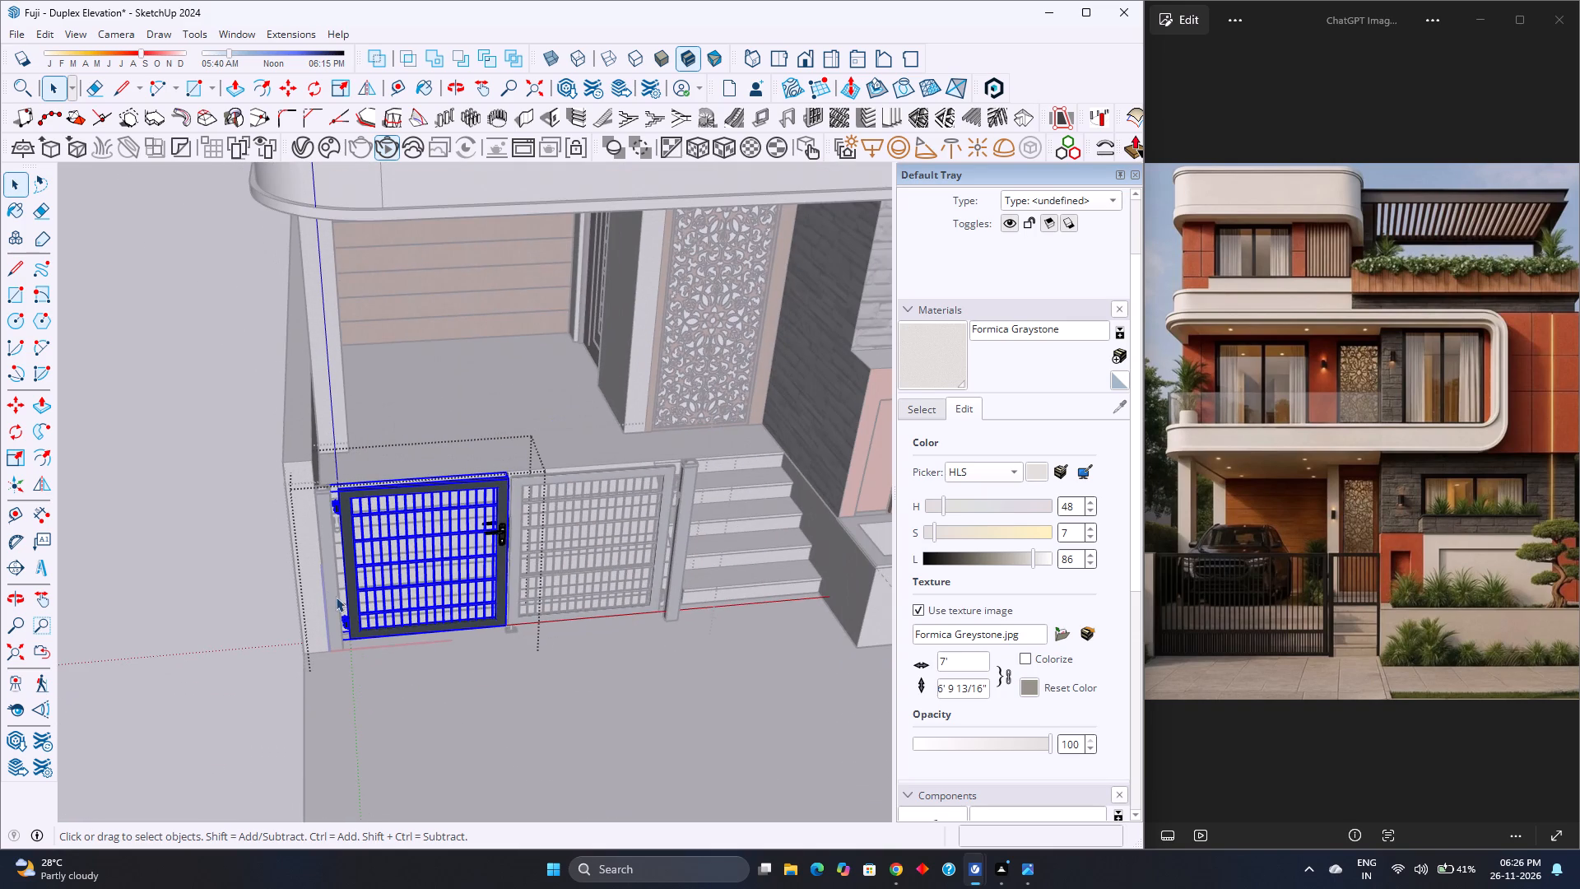
{"action": "scroll", "coordinate": [360, 642], "scroll_direction": "up", "scroll_amount": 7}
{"action": "key", "text": "m"}
{"action": "scroll", "coordinate": [354, 645], "scroll_direction": "up", "scroll_amount": 7}
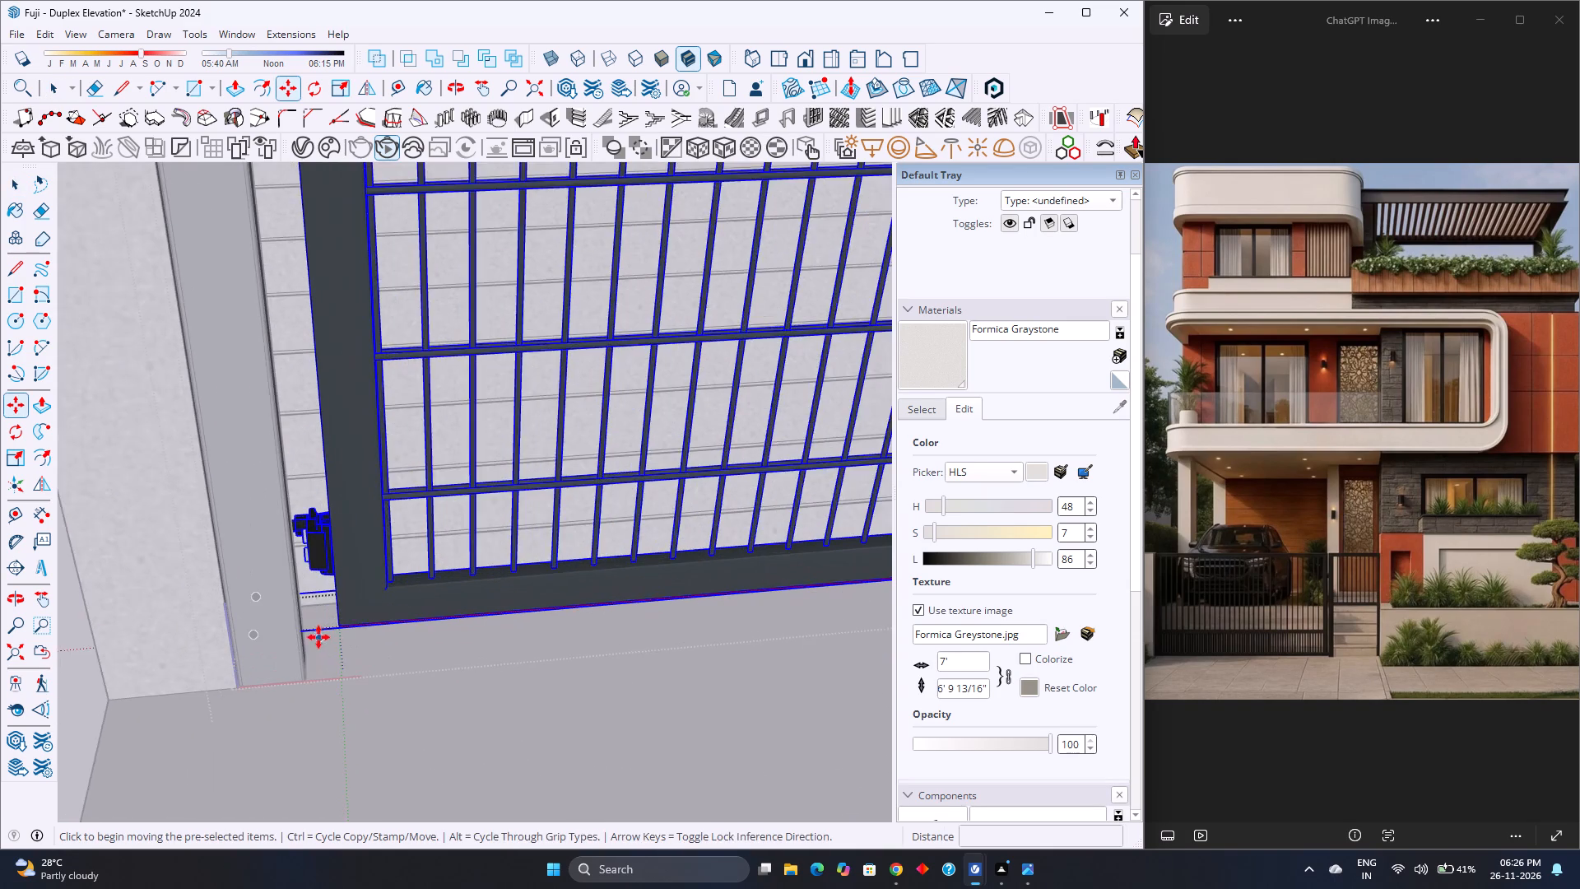
{"action": "scroll", "coordinate": [318, 637], "scroll_direction": "up", "scroll_amount": 4}
{"action": "left_click", "coordinate": [306, 700]}
{"action": "scroll", "coordinate": [306, 700], "scroll_direction": "down", "scroll_amount": 4}
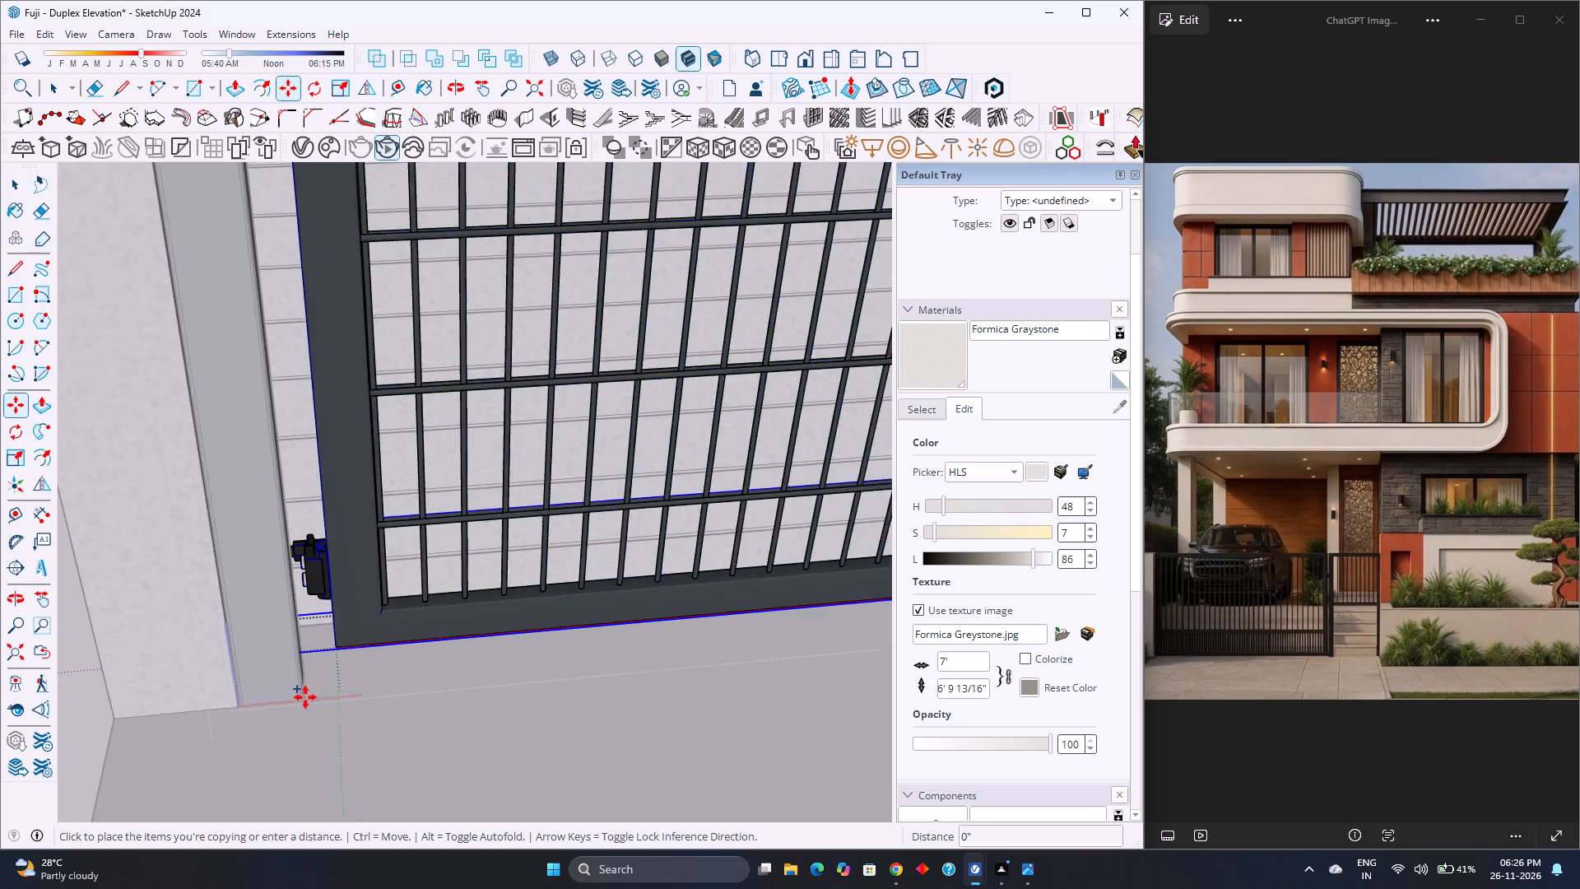
{"action": "scroll", "coordinate": [305, 697], "scroll_direction": "down", "scroll_amount": 18}
{"action": "scroll", "coordinate": [710, 686], "scroll_direction": "up", "scroll_amount": 6}
{"action": "middle_click_drag", "start_coordinate": [682, 671], "coordinate": [506, 620]}
{"action": "middle_click", "coordinate": [506, 620]}
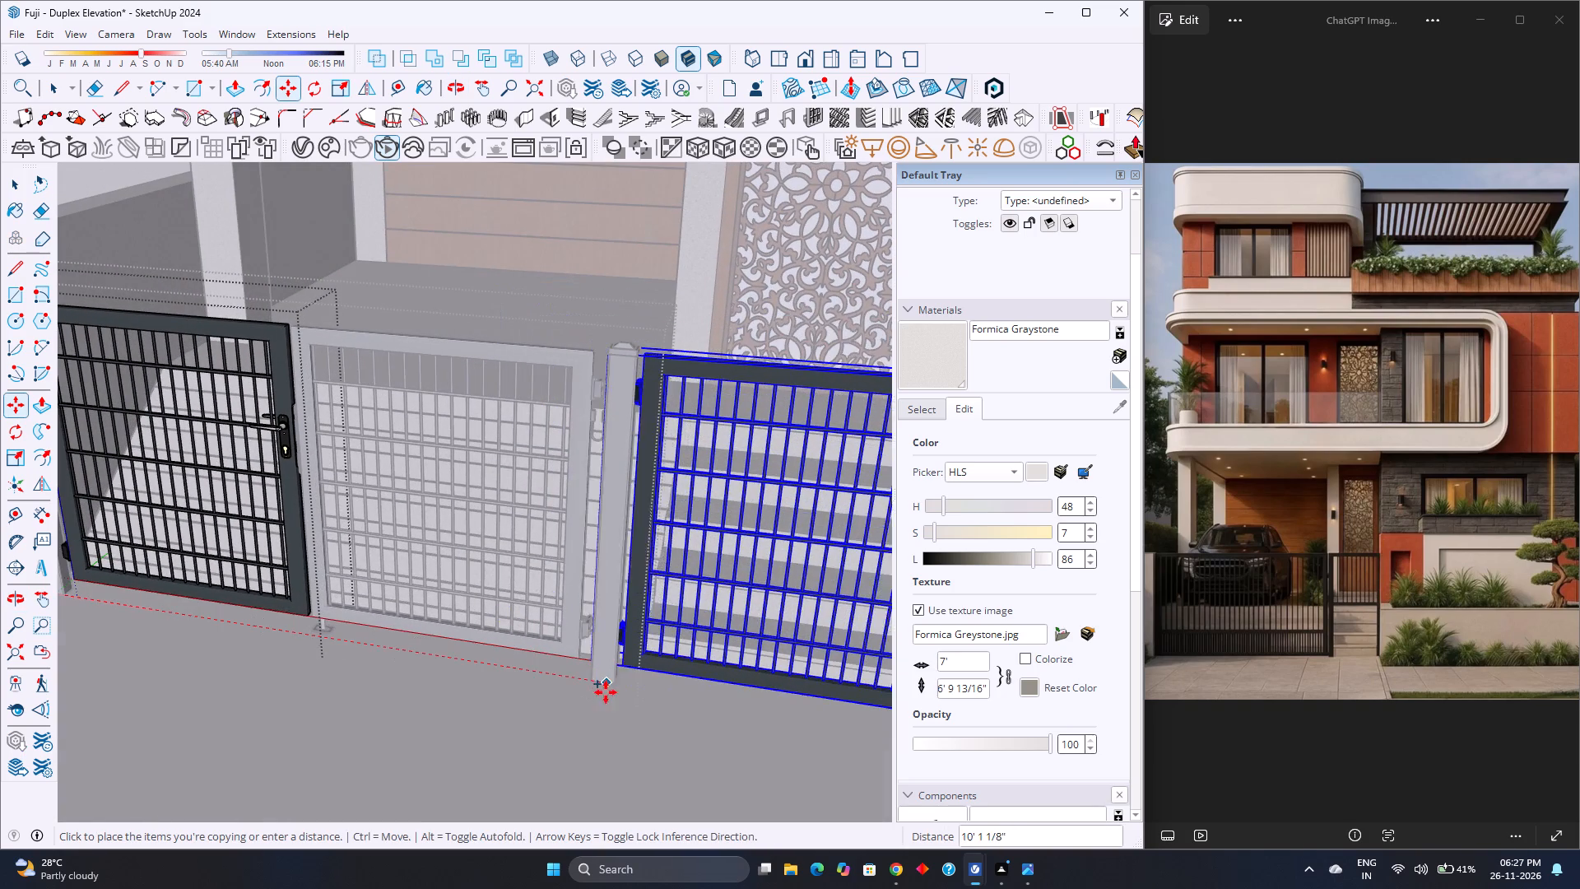
{"action": "scroll", "coordinate": [617, 687], "scroll_direction": "up", "scroll_amount": 8}
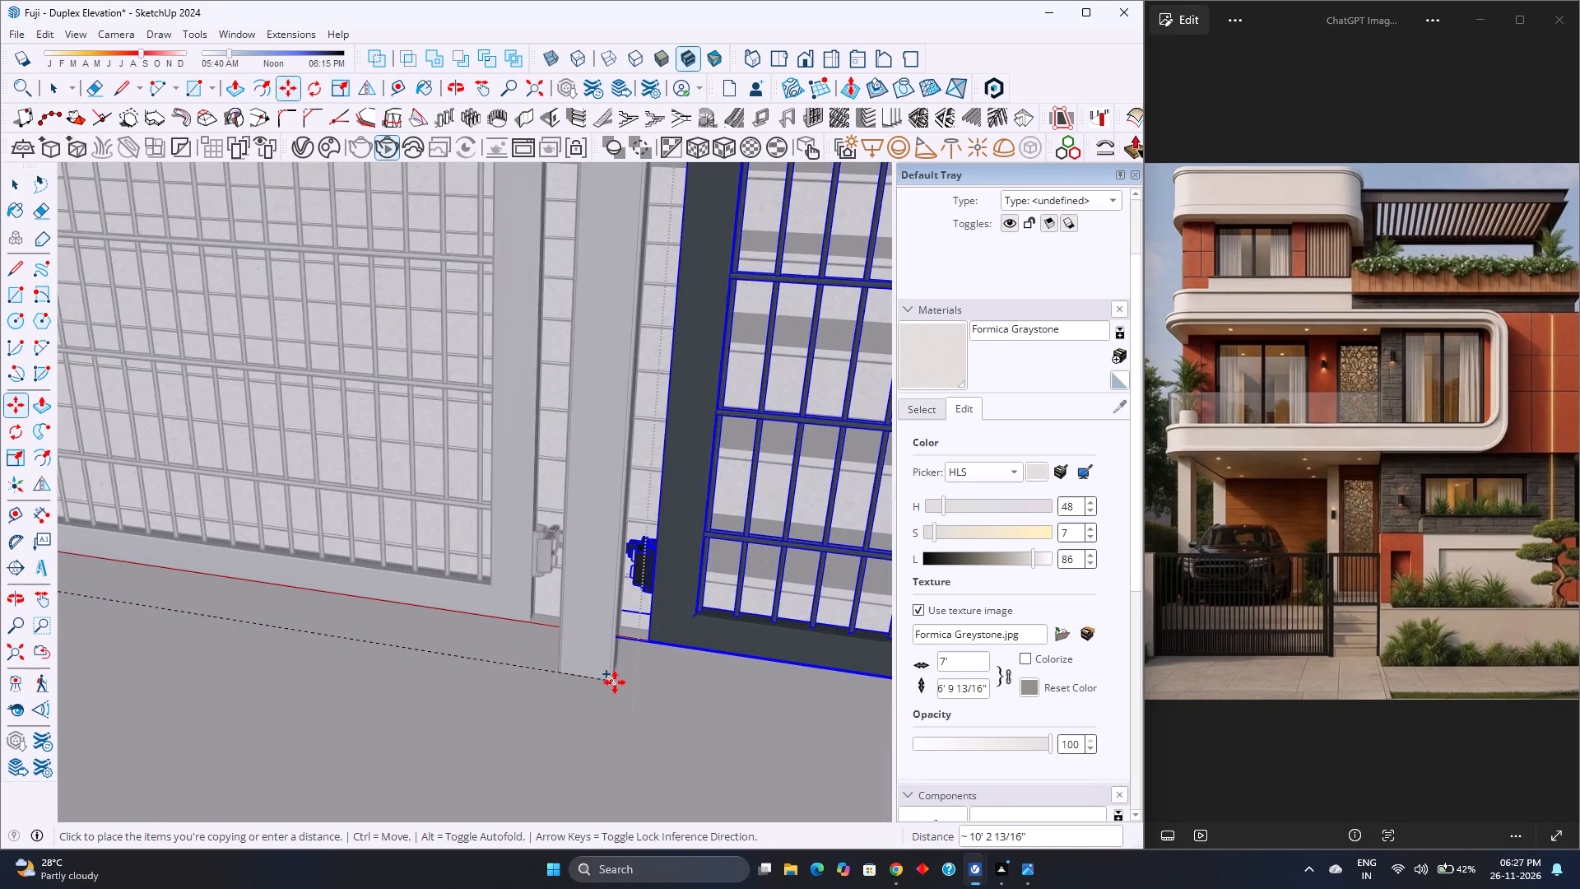
{"action": "scroll", "coordinate": [615, 682], "scroll_direction": "up", "scroll_amount": 4}
{"action": "key", "text": "Right"}
{"action": "scroll", "coordinate": [615, 682], "scroll_direction": "up", "scroll_amount": 8}
{"action": "scroll", "coordinate": [614, 682], "scroll_direction": "down", "scroll_amount": 1}
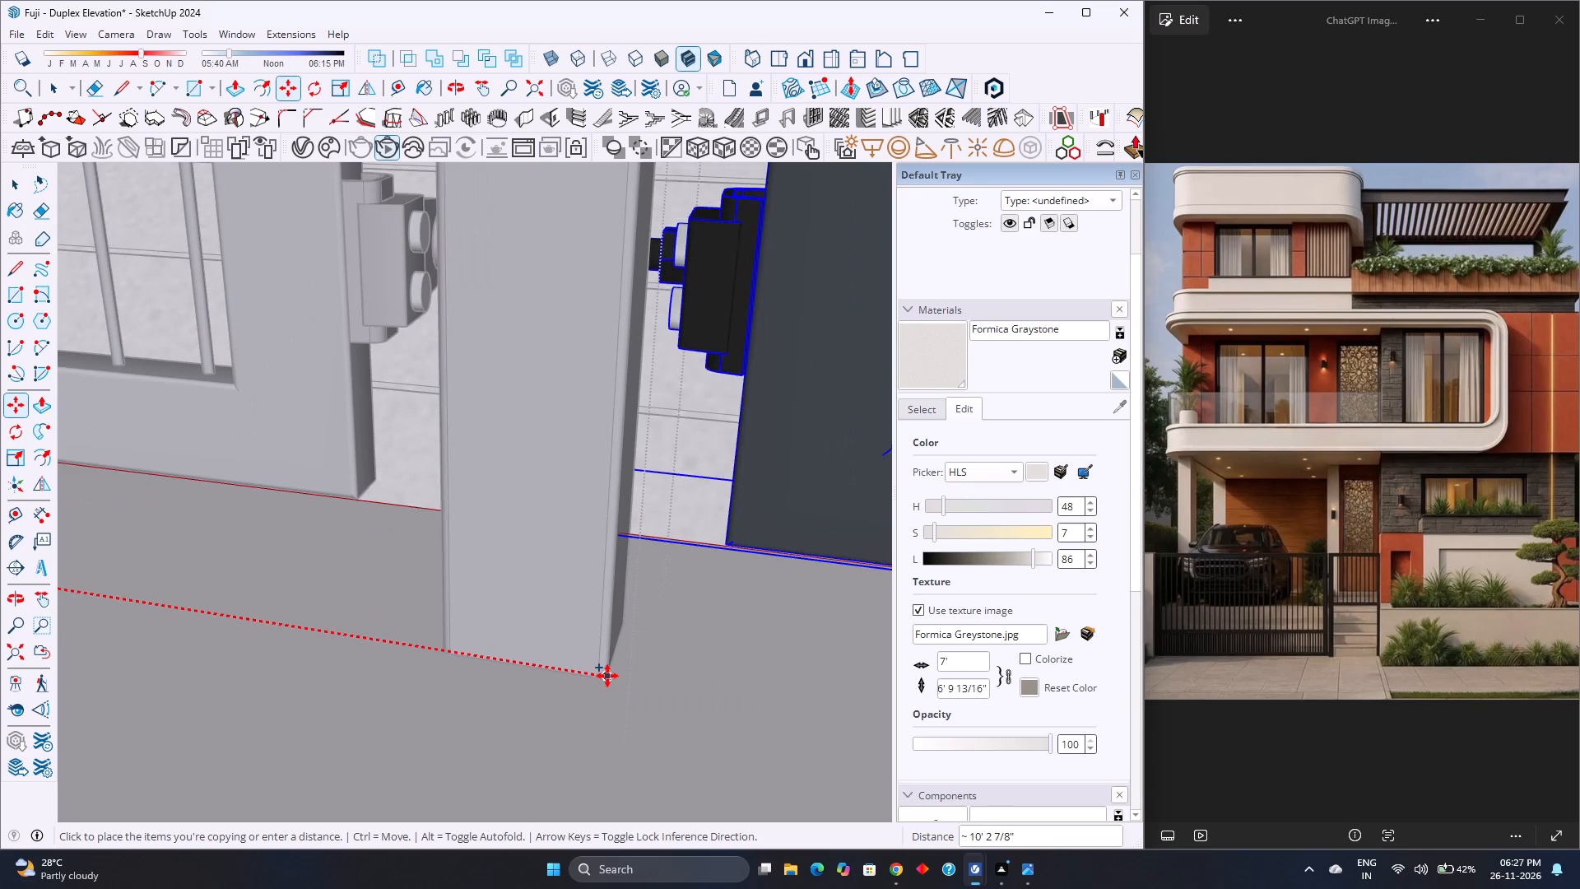
{"action": "scroll", "coordinate": [607, 676], "scroll_direction": "up", "scroll_amount": 3}
{"action": "scroll", "coordinate": [594, 681], "scroll_direction": "down", "scroll_amount": 4}
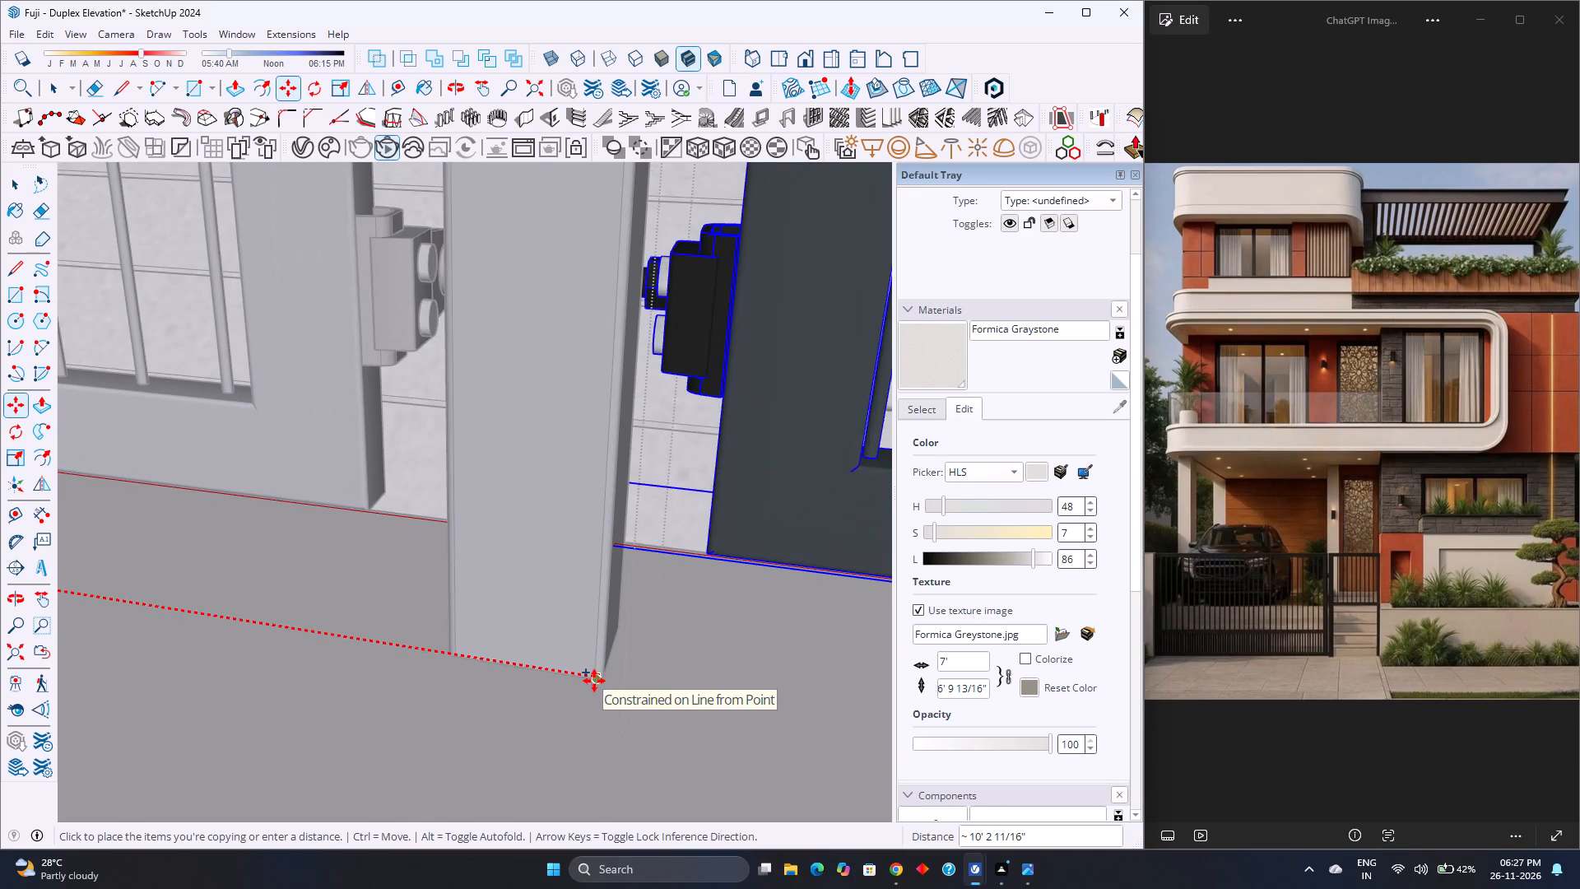
{"action": "scroll", "coordinate": [578, 678], "scroll_direction": "up", "scroll_amount": 3}
{"action": "scroll", "coordinate": [582, 678], "scroll_direction": "down", "scroll_amount": 3}
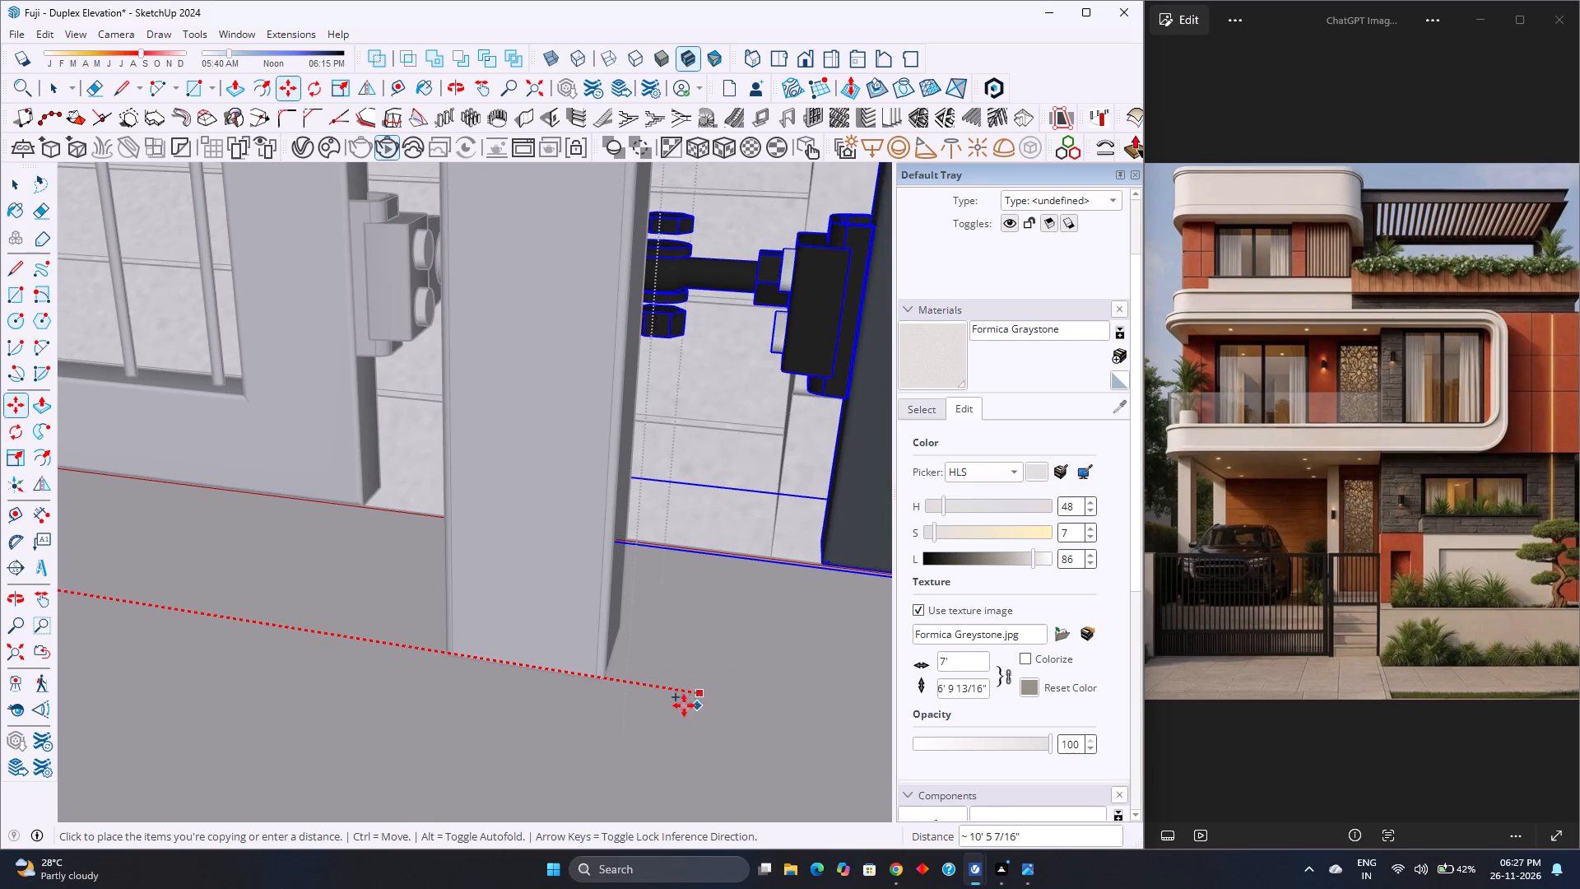
{"action": "left_click", "coordinate": [602, 683]}
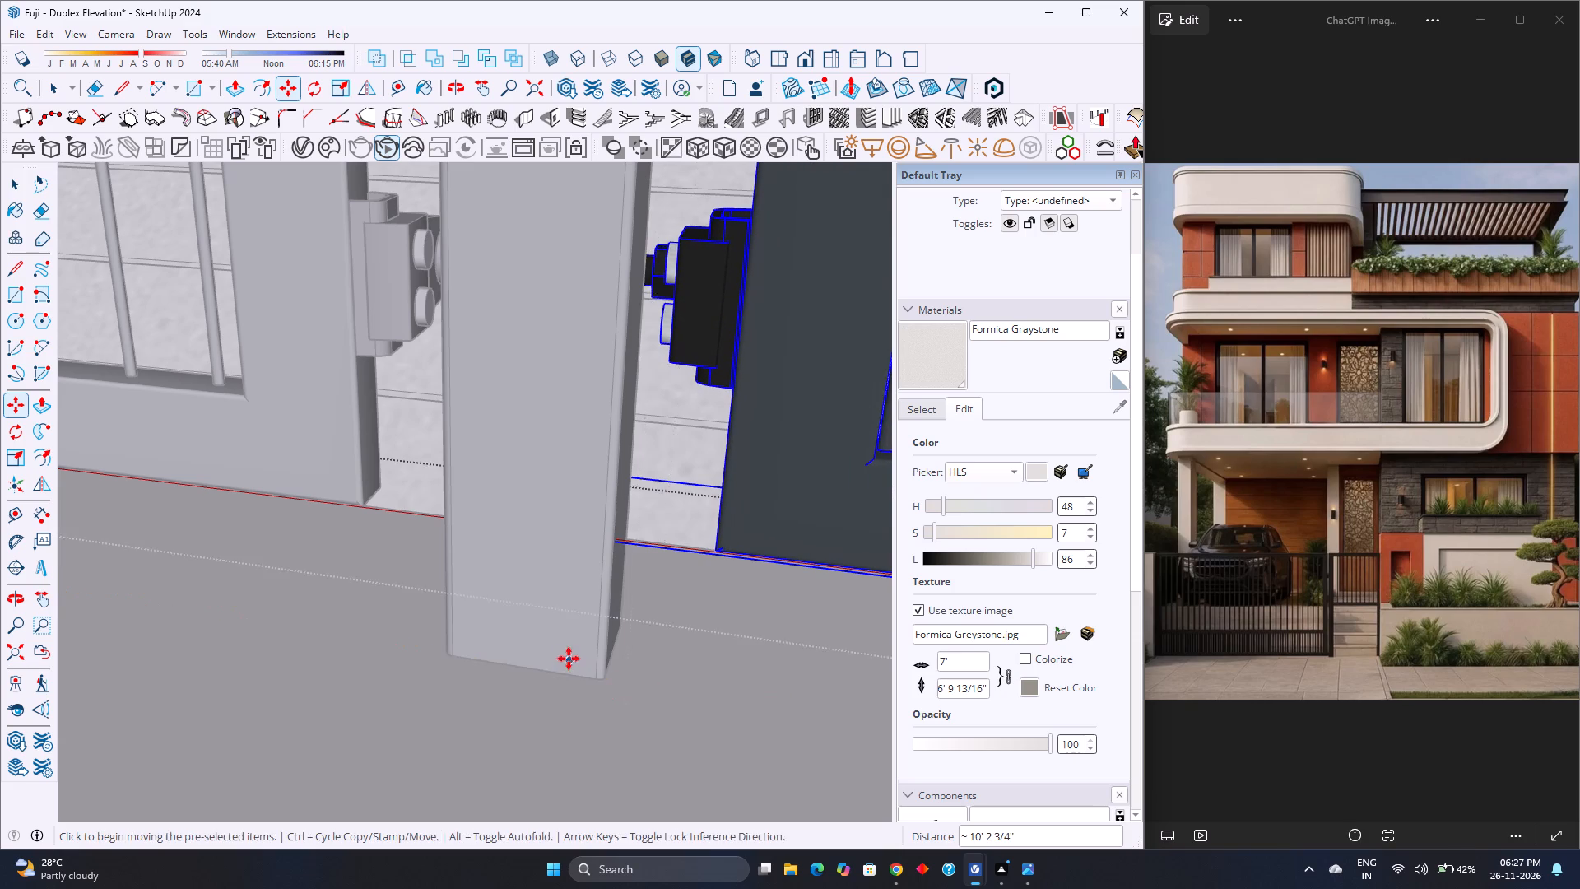
Examine the copied leaf from several angles, checking how its hinges and base meet the gate post.
{"action": "scroll", "coordinate": [569, 658], "scroll_direction": "down", "scroll_amount": 5}
{"action": "middle_click_drag", "start_coordinate": [596, 645], "coordinate": [552, 758]}
{"action": "middle_click", "coordinate": [553, 758]}
{"action": "scroll", "coordinate": [471, 649], "scroll_direction": "down", "scroll_amount": 10}
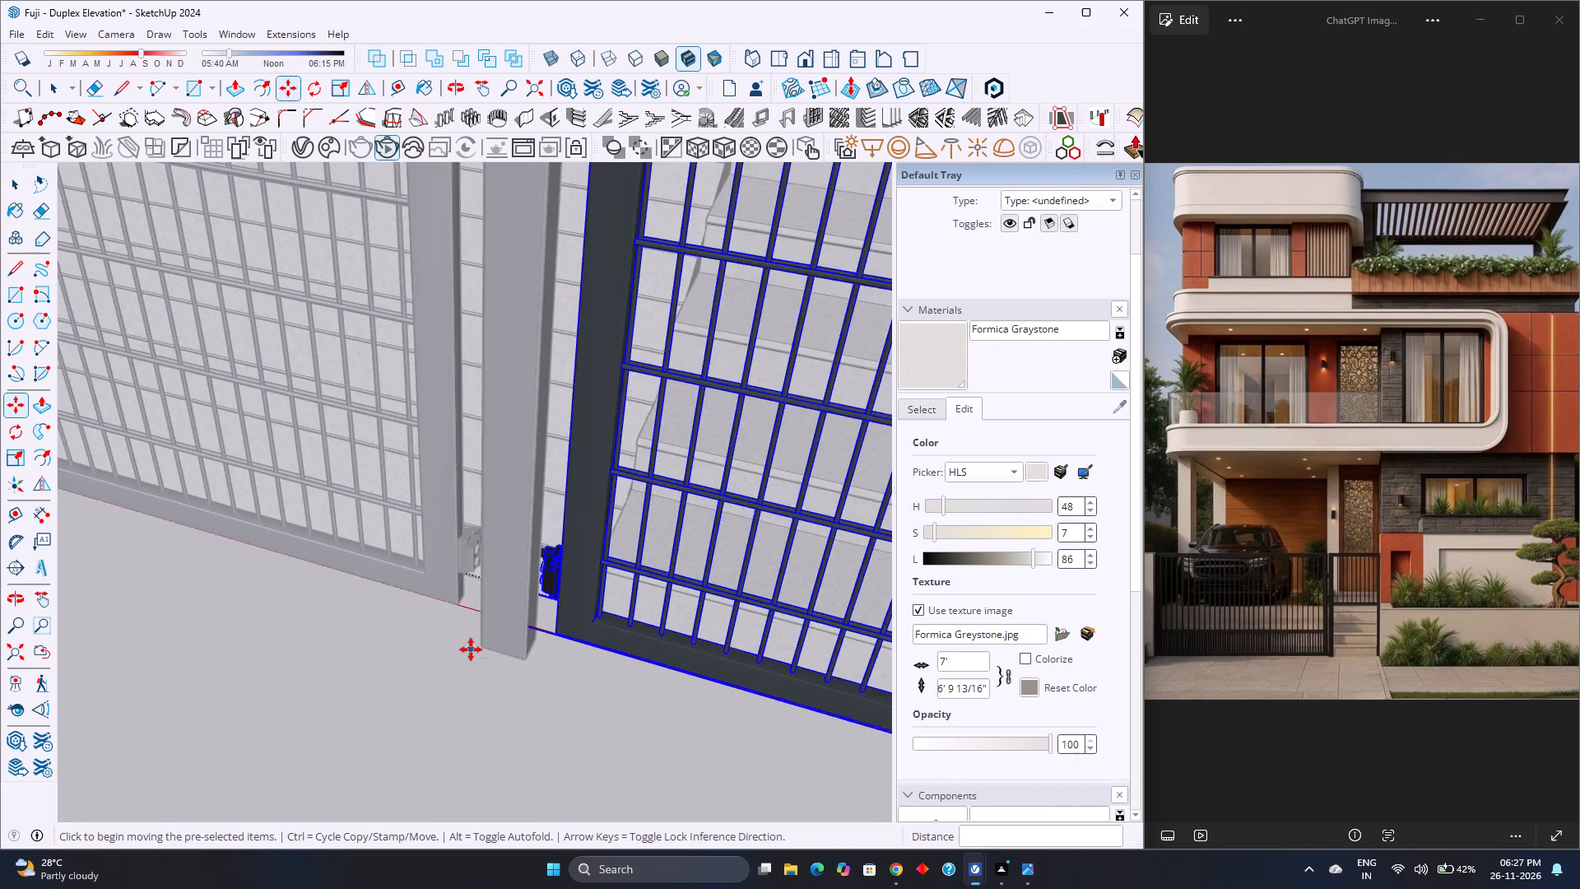
{"action": "scroll", "coordinate": [471, 649], "scroll_direction": "down", "scroll_amount": 9}
{"action": "middle_click_drag", "start_coordinate": [484, 641], "coordinate": [699, 524]}
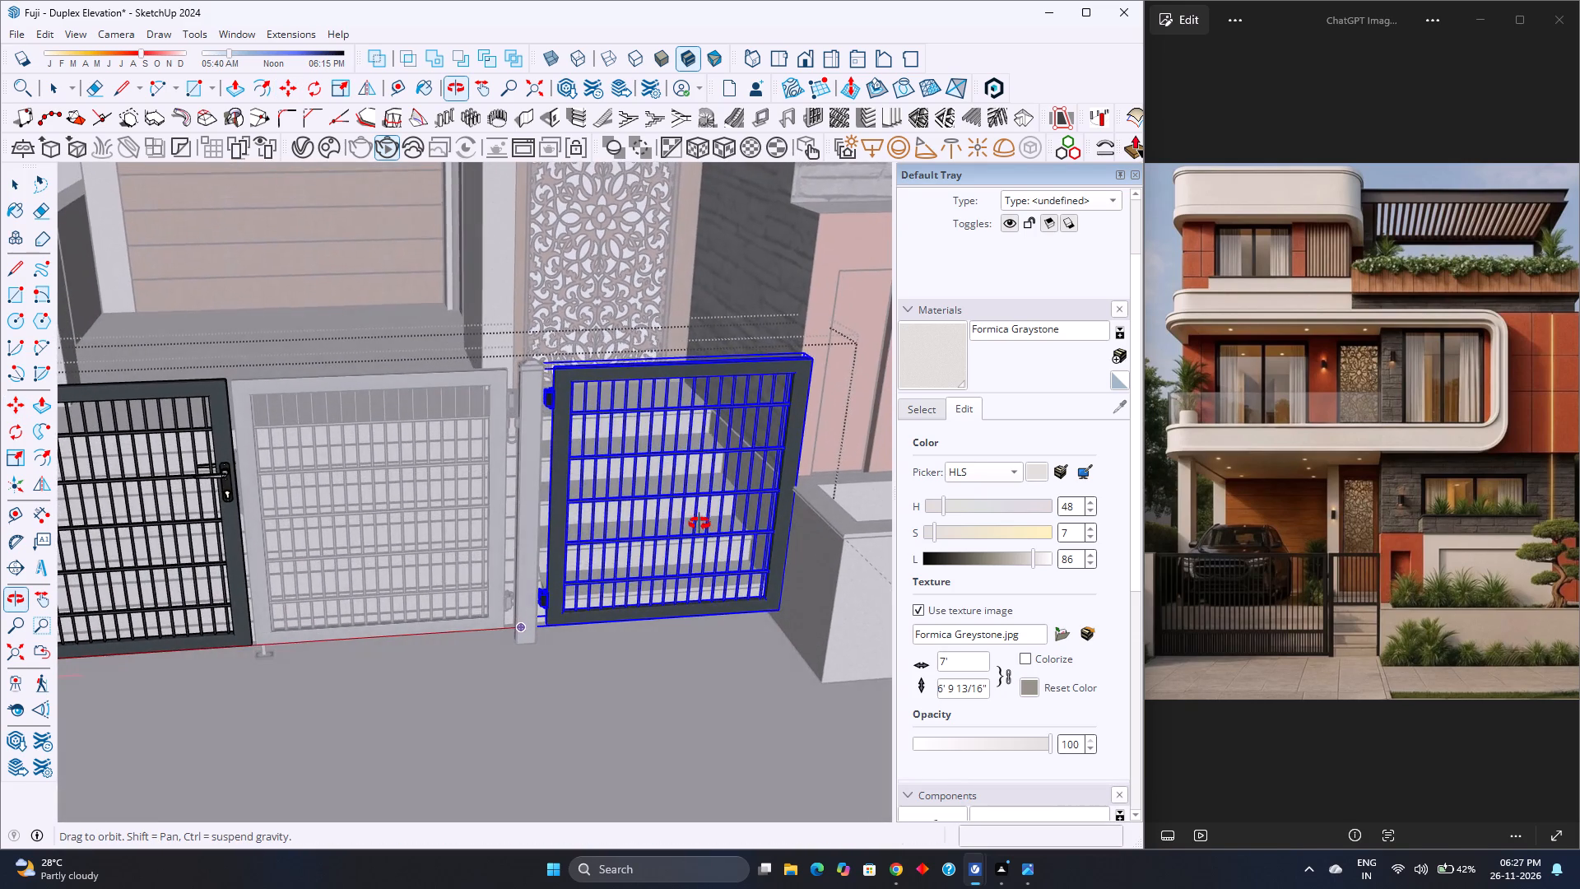
{"action": "middle_click_drag", "start_coordinate": [699, 524], "coordinate": [695, 522]}
{"action": "middle_click", "coordinate": [675, 514]}
{"action": "middle_click_drag", "start_coordinate": [647, 514], "coordinate": [629, 514]}
{"action": "scroll", "coordinate": [650, 570], "scroll_direction": "up", "scroll_amount": 15}
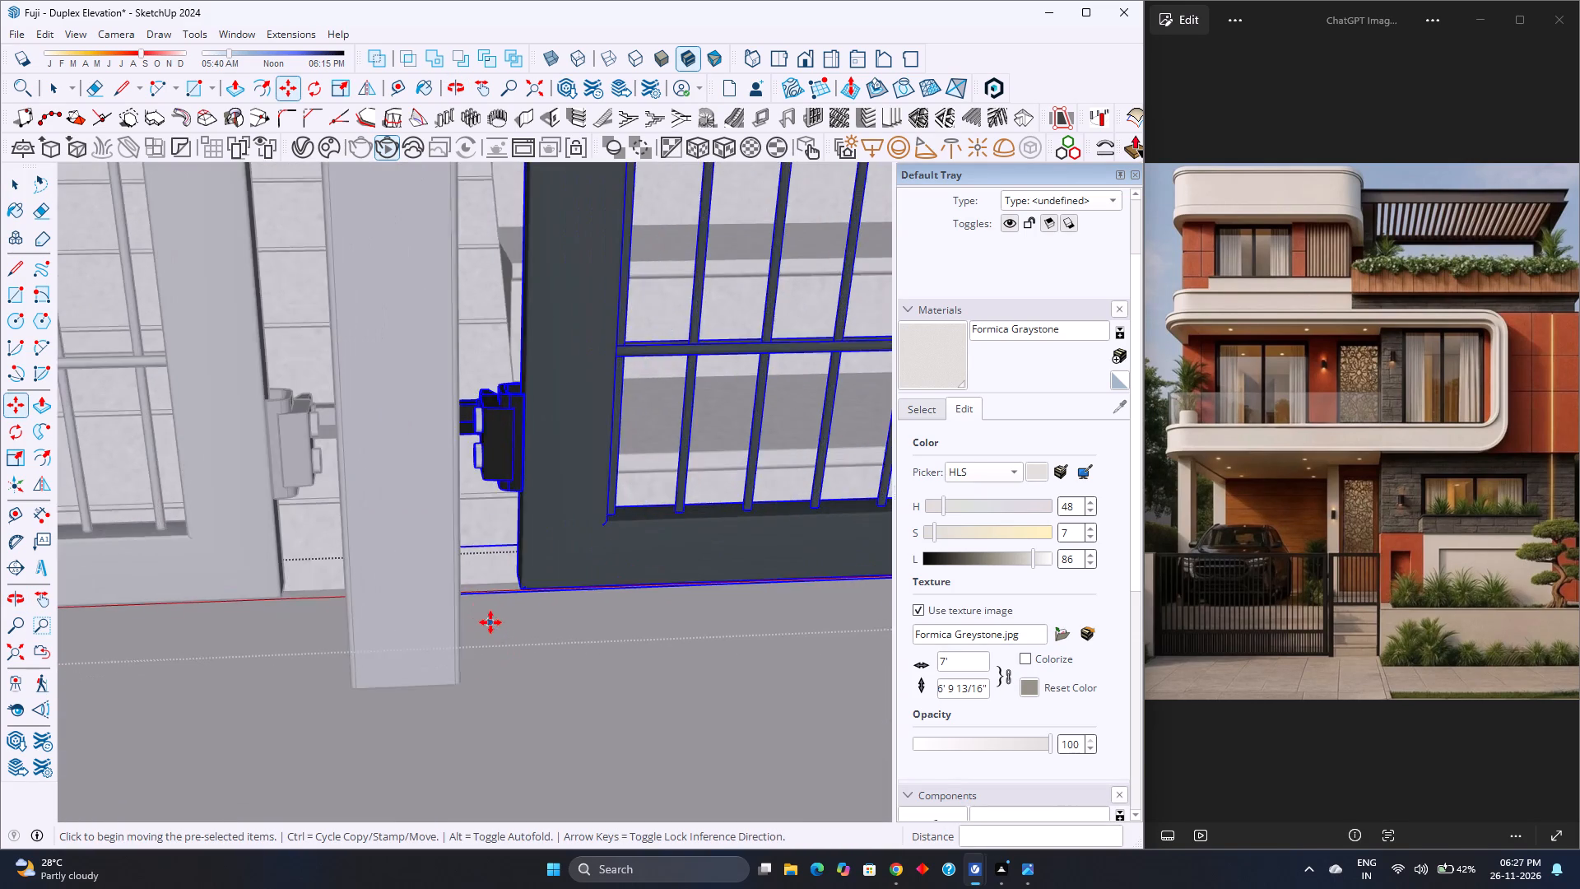
{"action": "scroll", "coordinate": [490, 622], "scroll_direction": "up", "scroll_amount": 3}
{"action": "middle_click_drag", "start_coordinate": [489, 616], "coordinate": [430, 633]}
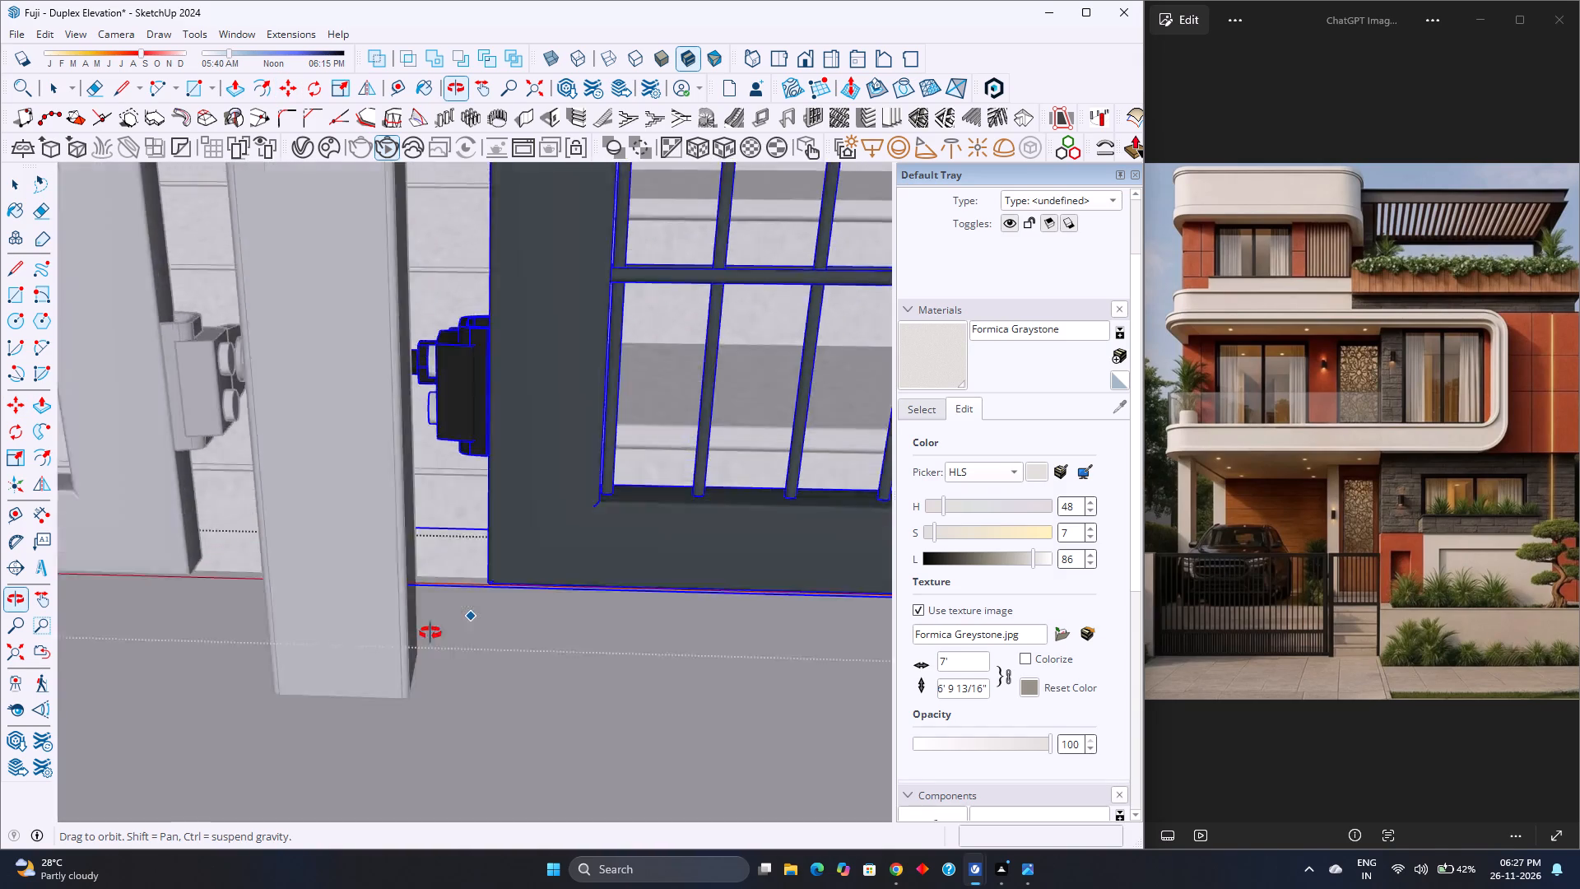
{"action": "middle_click_drag", "start_coordinate": [430, 633], "coordinate": [347, 826]}
{"action": "scroll", "coordinate": [460, 587], "scroll_direction": "down", "scroll_amount": 8}
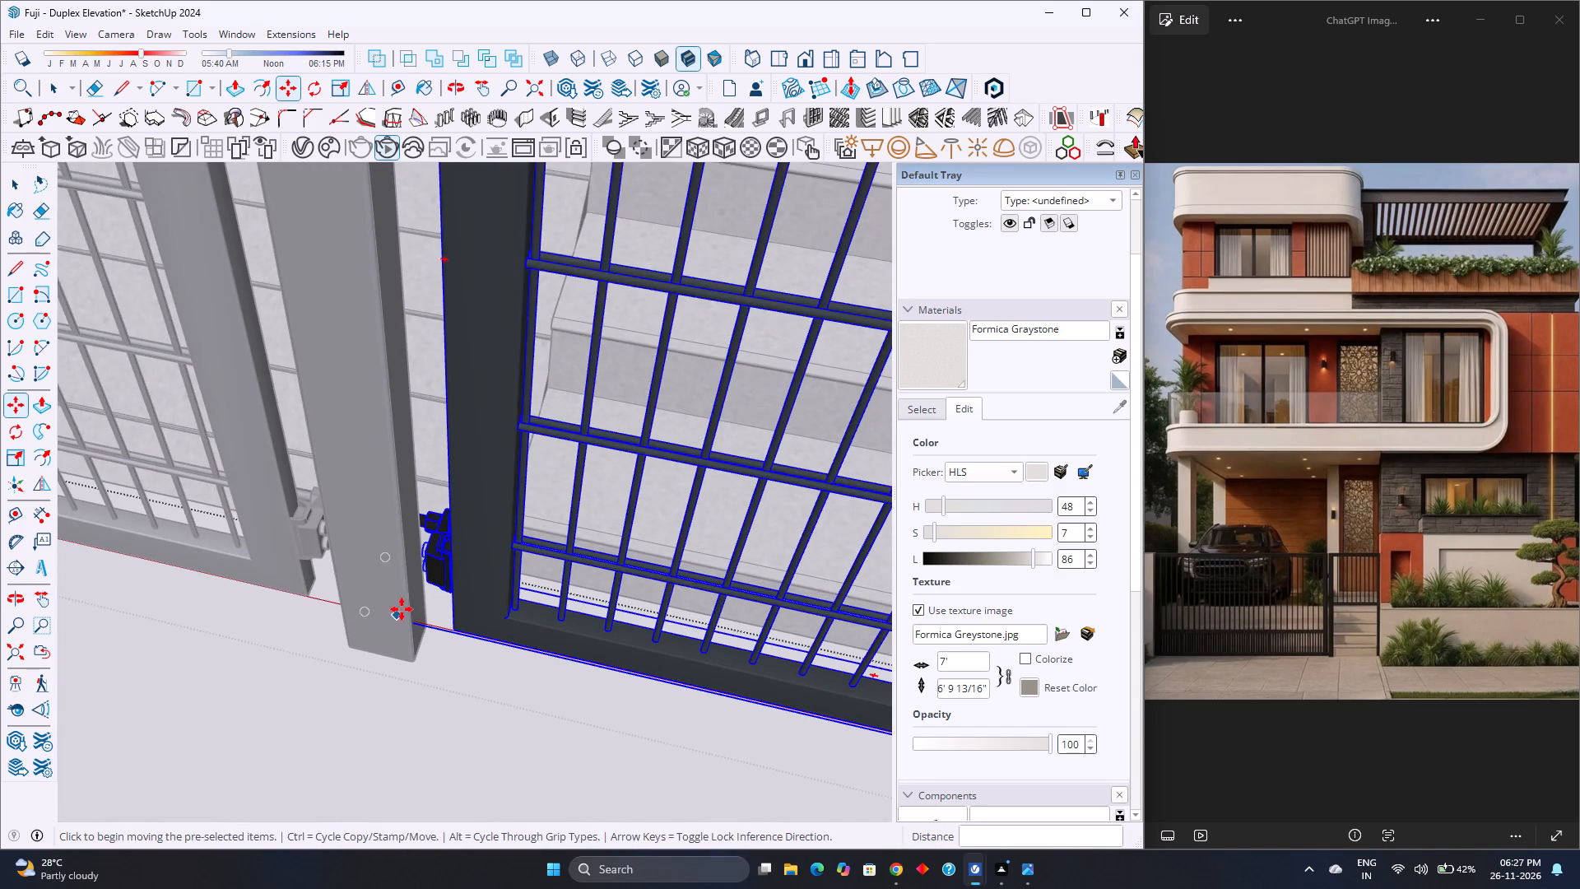
{"action": "scroll", "coordinate": [408, 603], "scroll_direction": "up", "scroll_amount": 5}
{"action": "middle_click_drag", "start_coordinate": [416, 603], "coordinate": [579, 403]}
{"action": "middle_click", "coordinate": [579, 403]}
{"action": "scroll", "coordinate": [370, 526], "scroll_direction": "down", "scroll_amount": 6}
{"action": "key", "text": "space"}
{"action": "scroll", "coordinate": [323, 613], "scroll_direction": "down", "scroll_amount": 4}
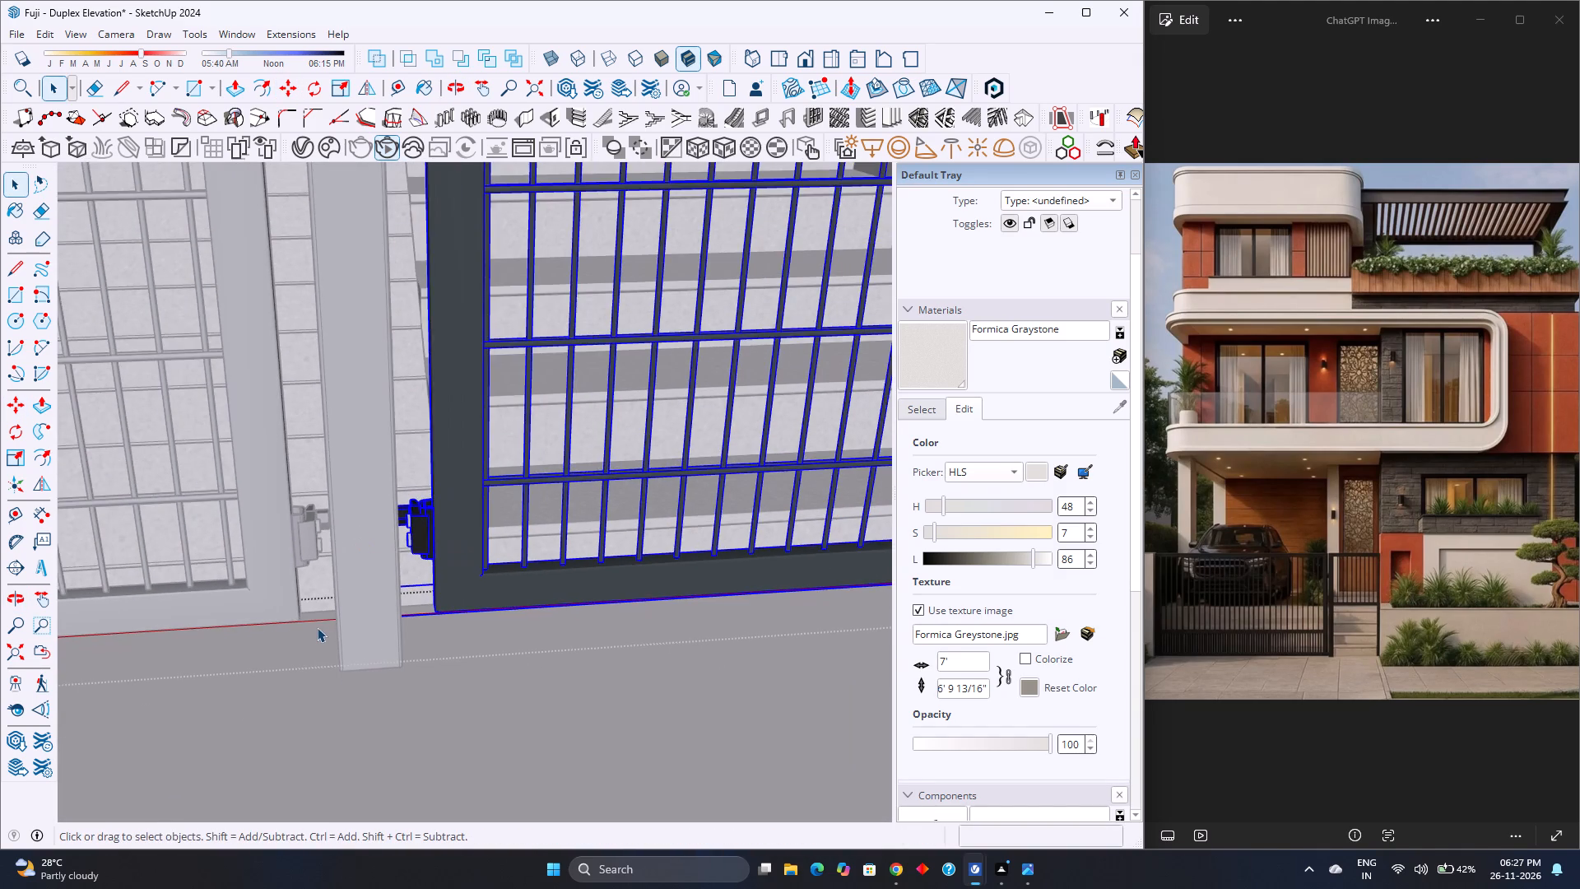
Scale the copied leaf's width along the red axis by about 0.98, adjusting its free edge at the planter wall.
{"action": "scroll", "coordinate": [317, 627], "scroll_direction": "down", "scroll_amount": 5}
{"action": "key", "text": "s"}
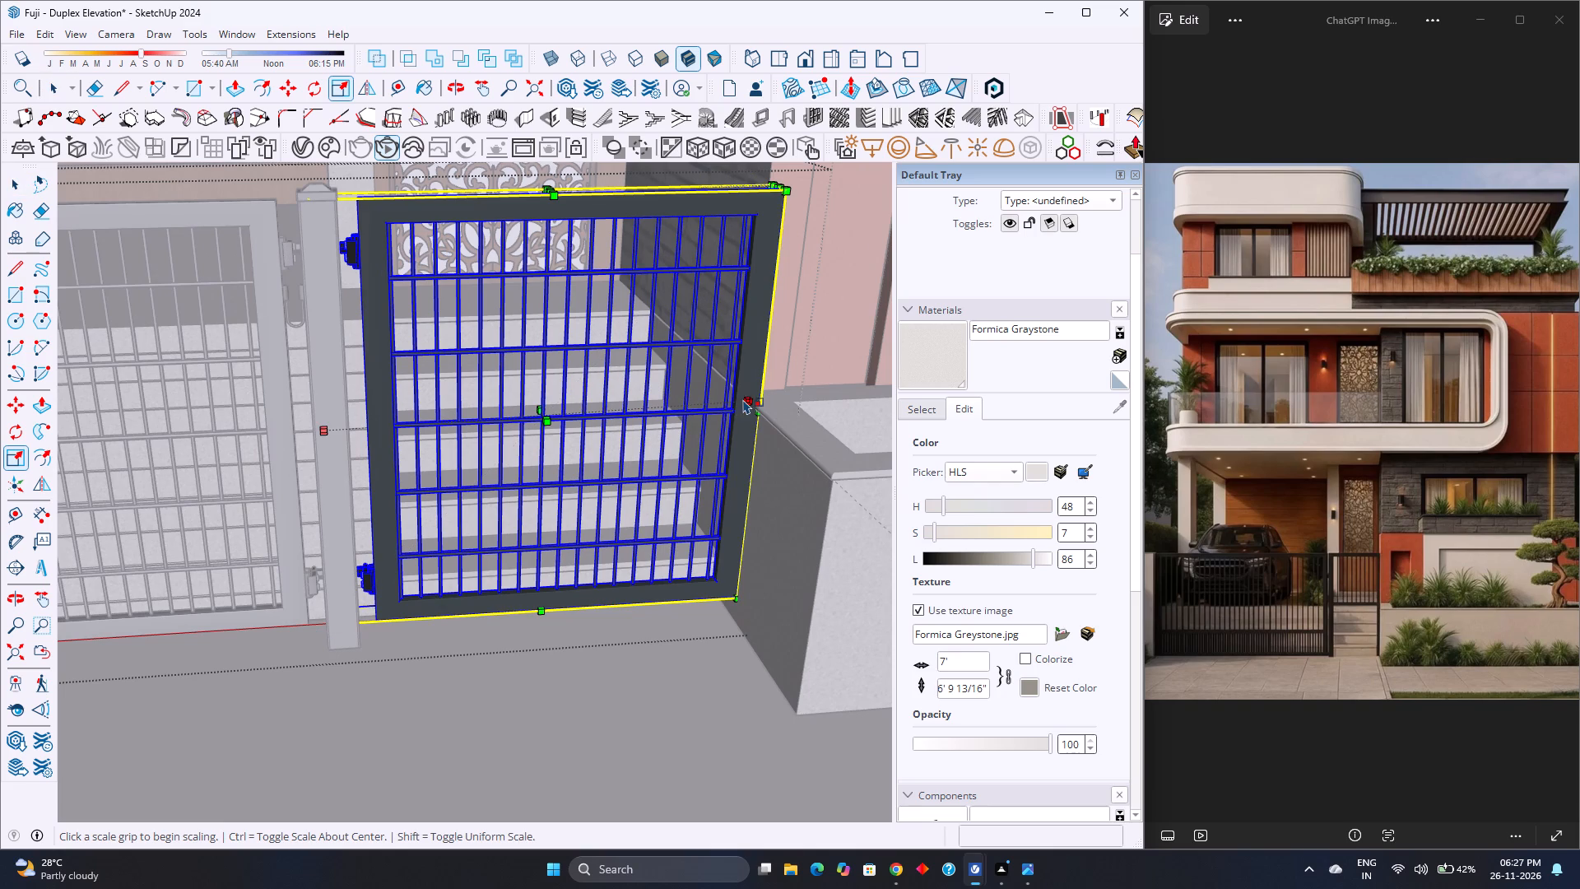
{"action": "left_click", "coordinate": [750, 399]}
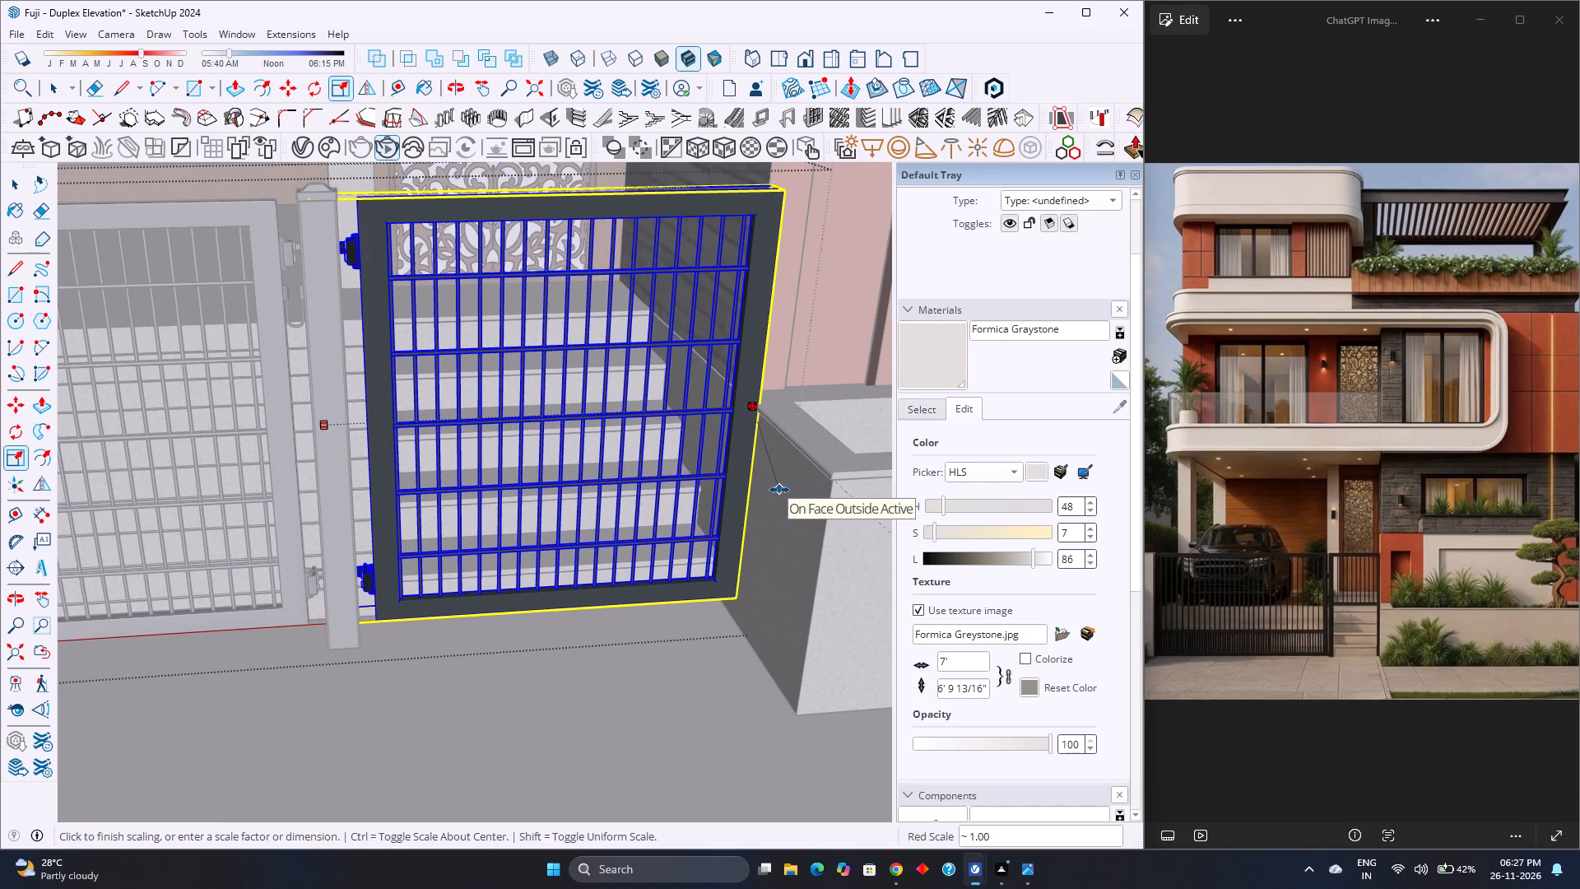
{"action": "left_click", "coordinate": [828, 479]}
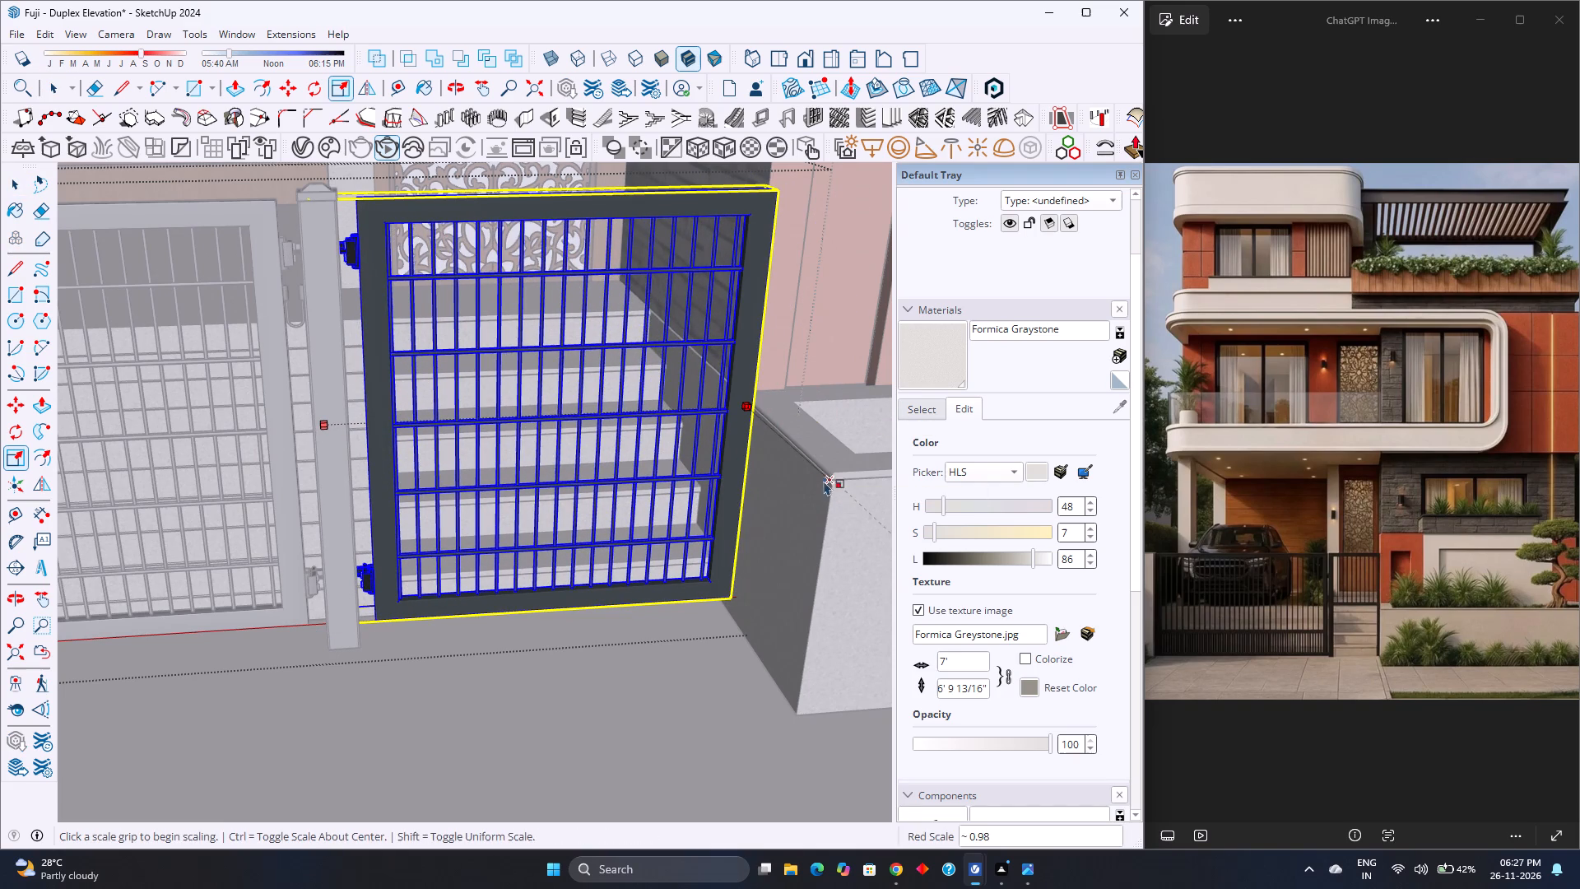
{"action": "scroll", "coordinate": [658, 522], "scroll_direction": "down", "scroll_amount": 4}
{"action": "key", "text": "space"}
Close the gate's nested groups, returning to the whole model with nothing selected.
{"action": "scroll", "coordinate": [658, 522], "scroll_direction": "down", "scroll_amount": 6}
{"action": "key", "text": "Escape"}
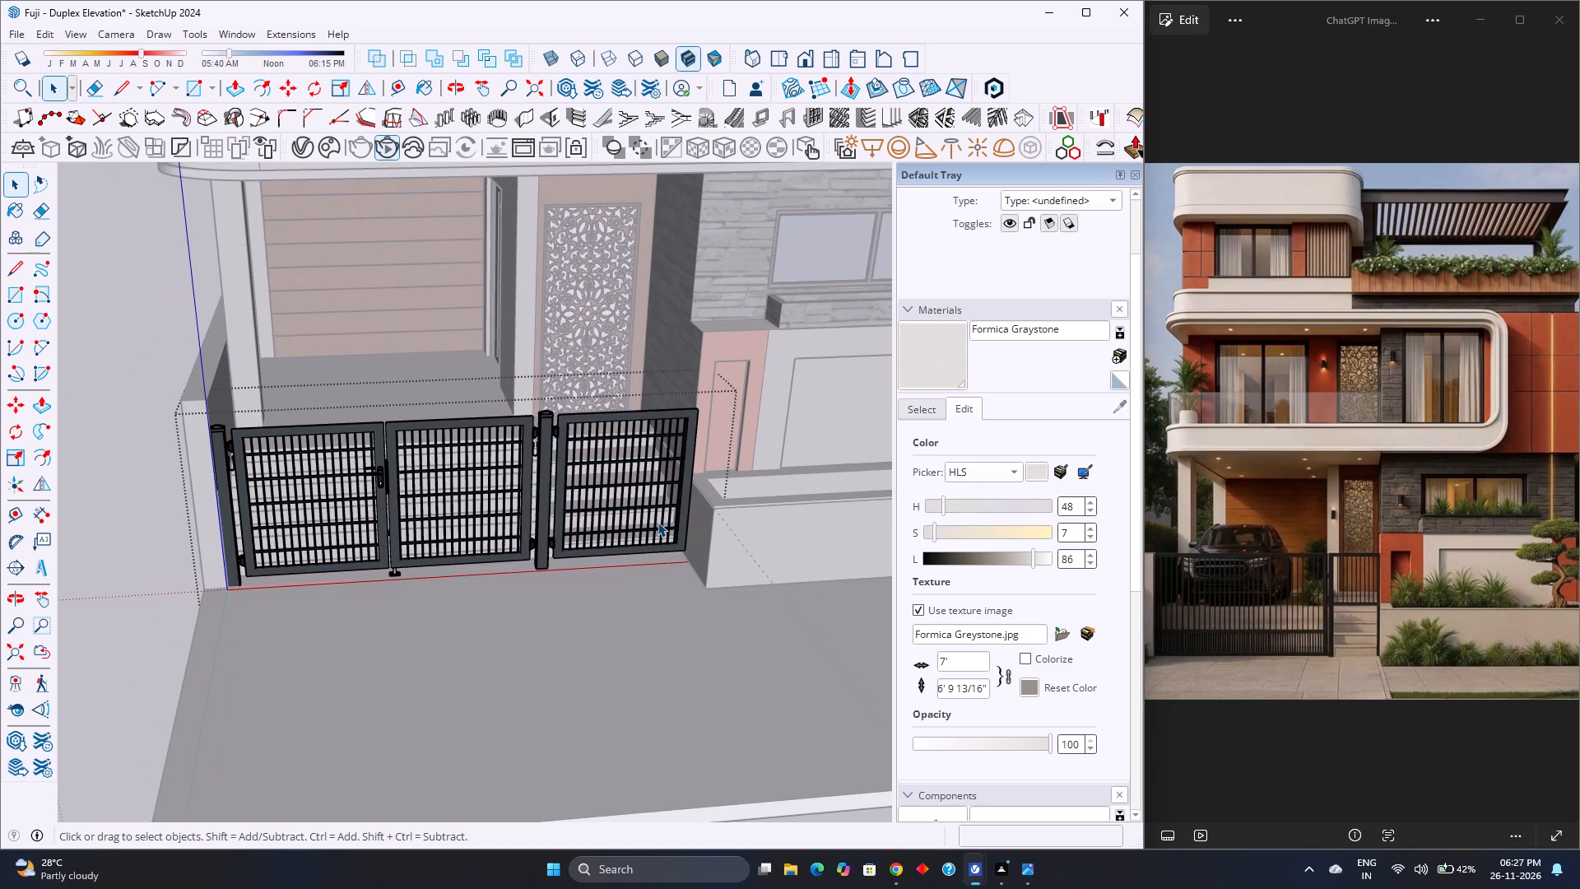
{"action": "scroll", "coordinate": [658, 522], "scroll_direction": "down", "scroll_amount": 4}
{"action": "left_click", "coordinate": [249, 621]}
{"action": "scroll", "coordinate": [386, 617], "scroll_direction": "down", "scroll_amount": 3}
{"action": "key", "text": "Escape"}
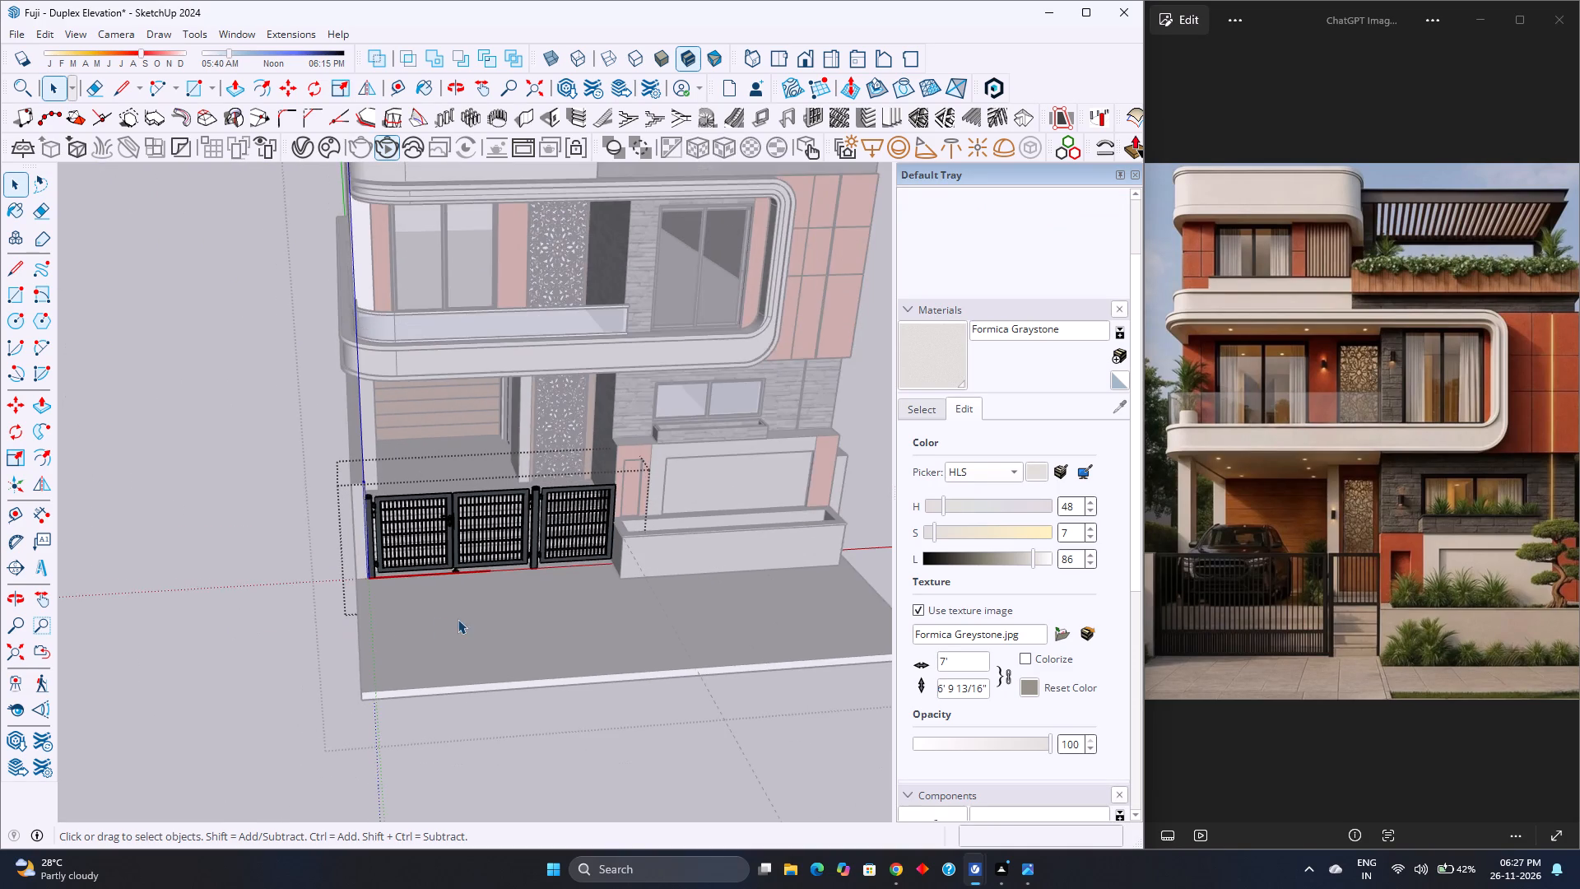
{"action": "left_click", "coordinate": [685, 641]}
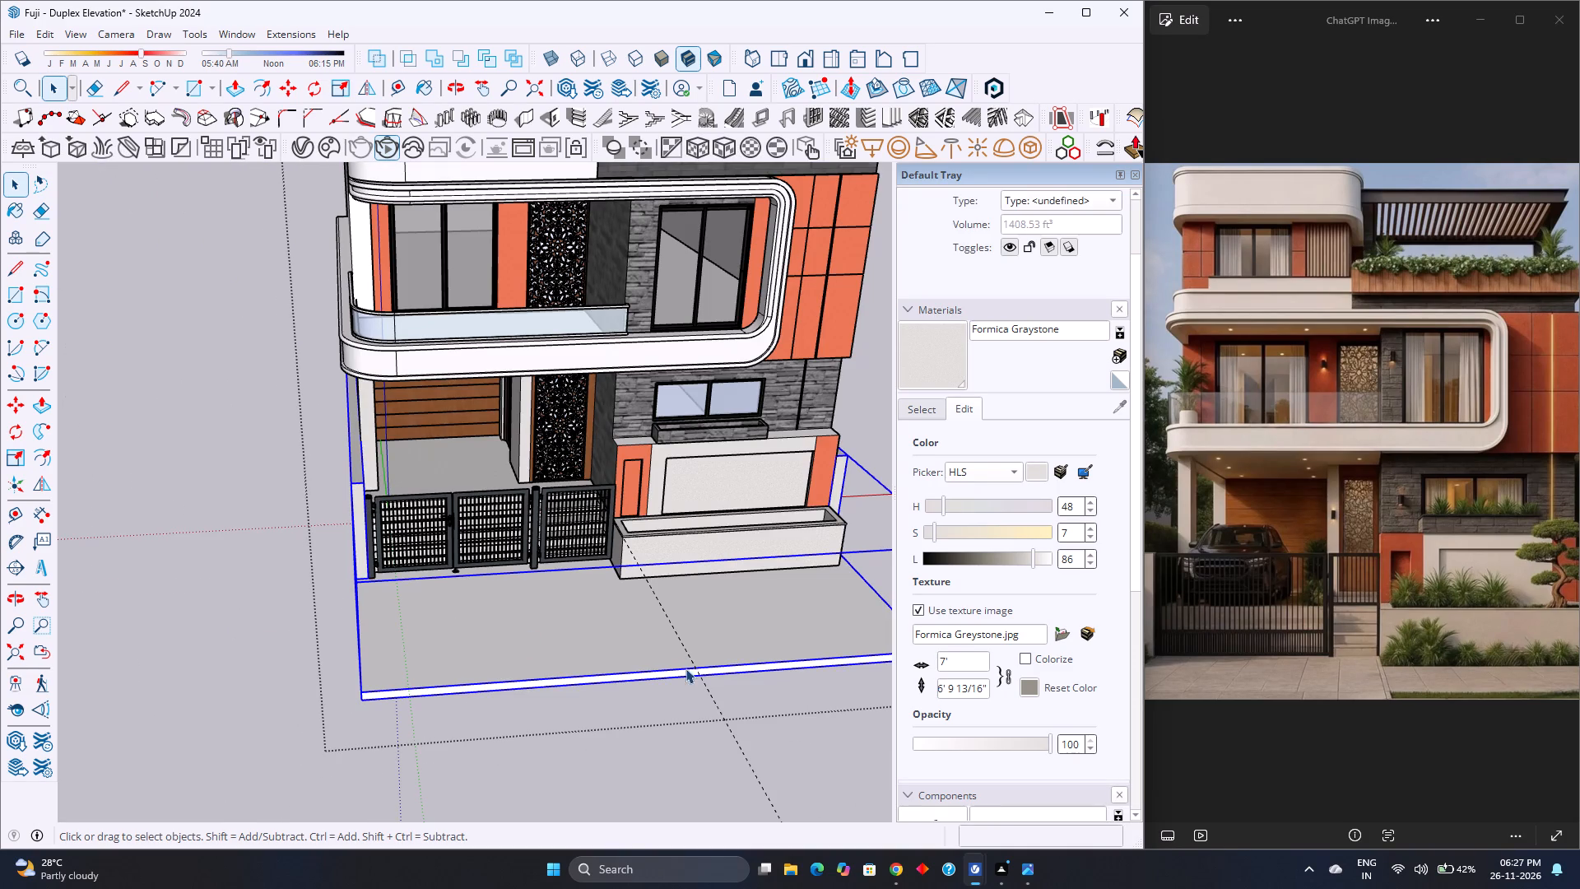
{"action": "left_click", "coordinate": [715, 709]}
{"action": "left_click", "coordinate": [723, 712]}
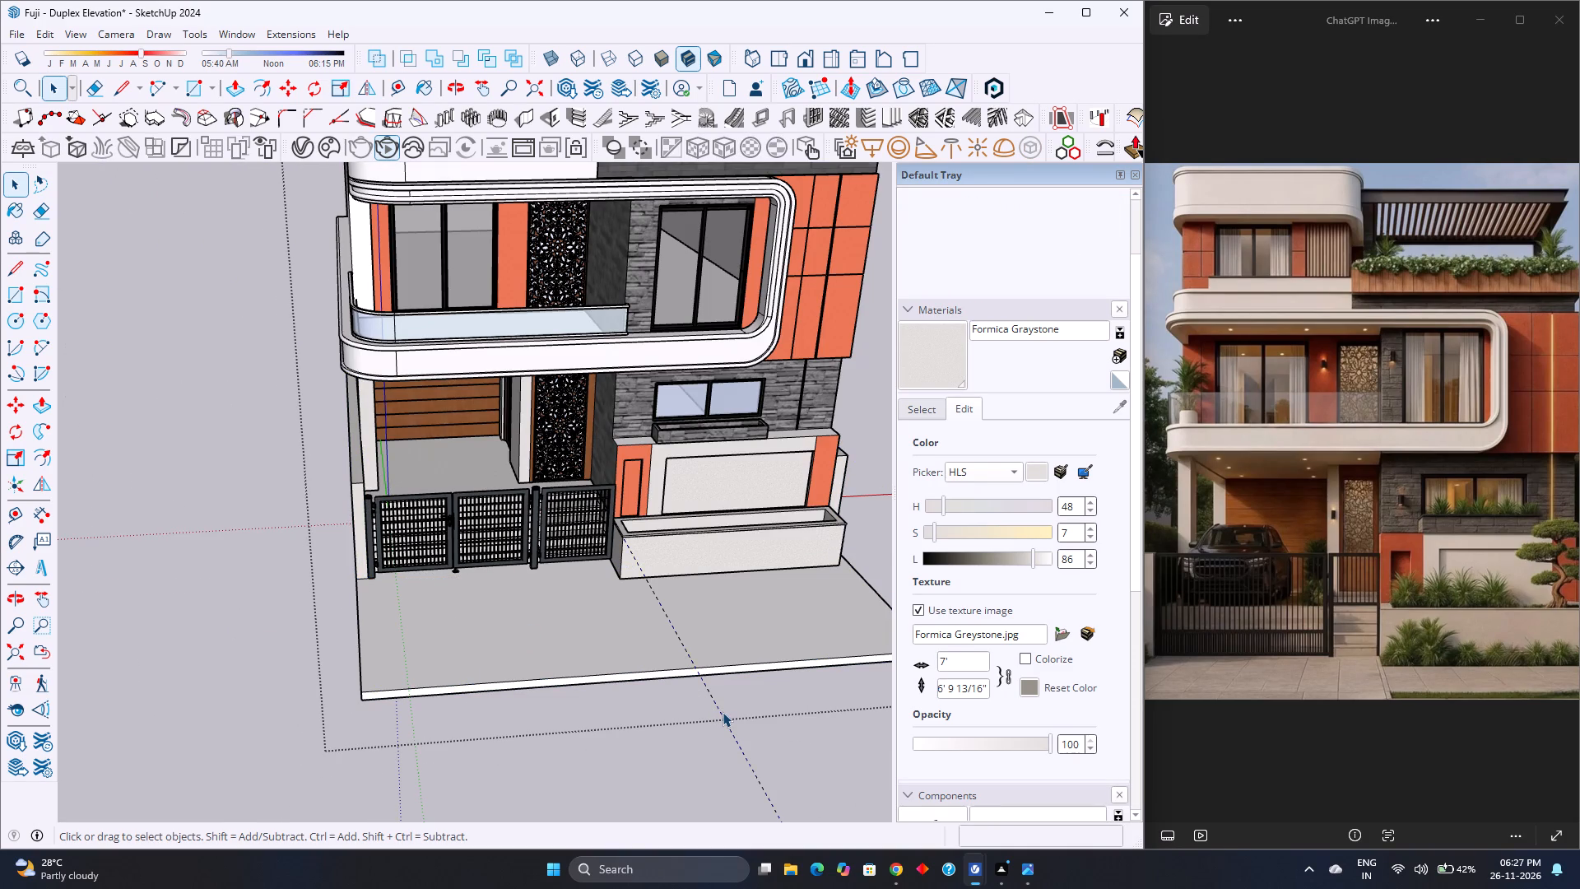
Delete the dashed guide line extending forward from the planter wall beside the entrance gate, and save the model.
{"action": "key", "text": "Delete"}
{"action": "scroll", "coordinate": [625, 648], "scroll_direction": "down", "scroll_amount": 3}
{"action": "middle_click_drag", "start_coordinate": [623, 647], "coordinate": [618, 641]}
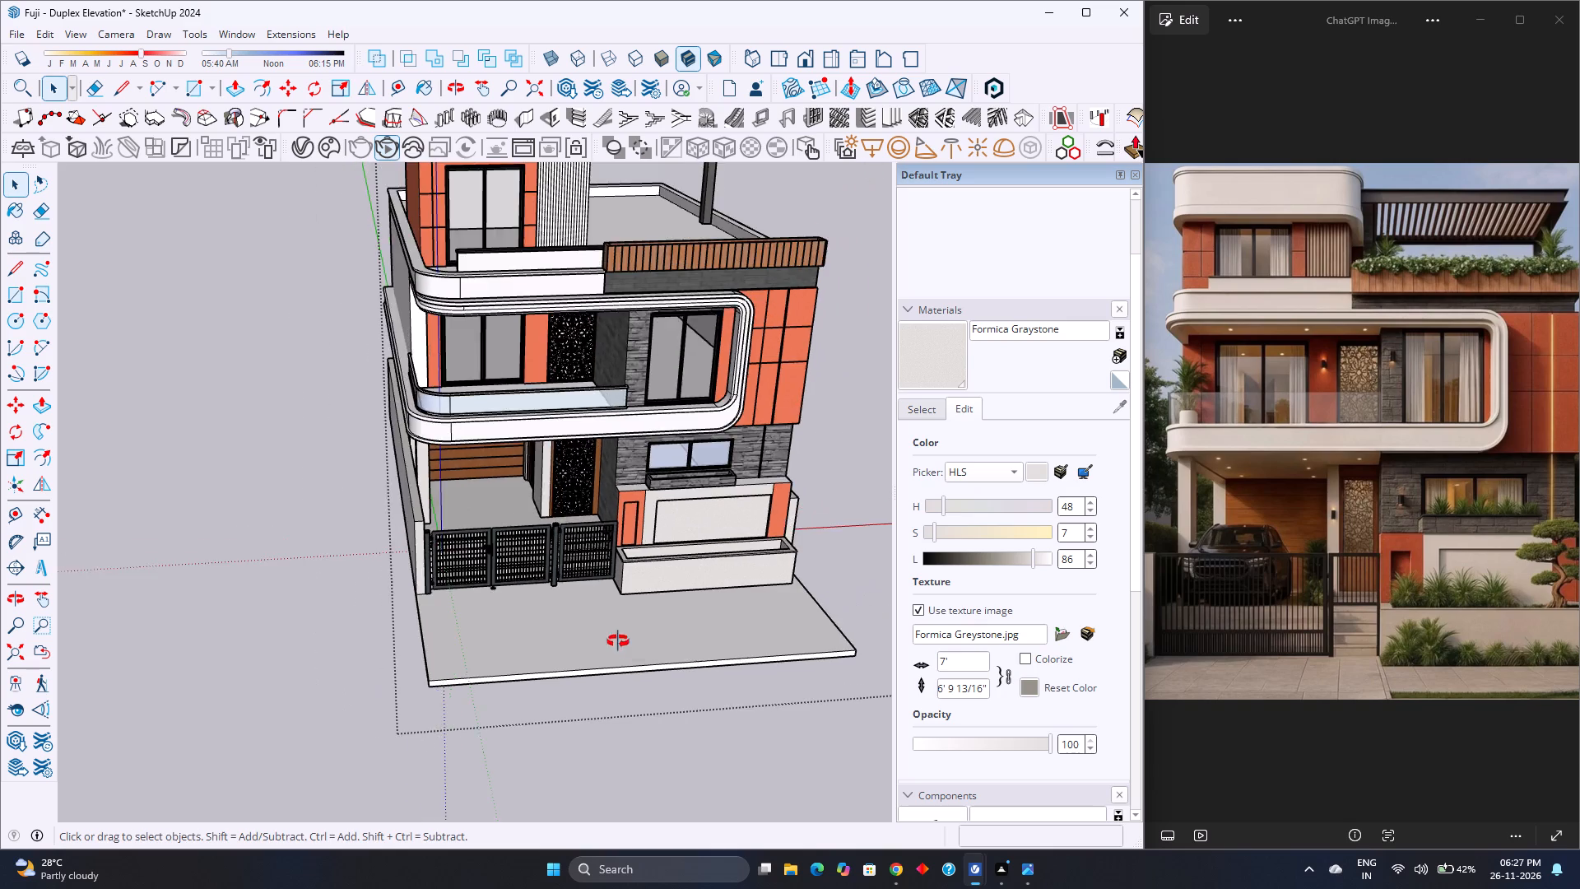
{"action": "middle_click_drag", "start_coordinate": [618, 641], "coordinate": [556, 465]}
{"action": "middle_click_drag", "start_coordinate": [569, 471], "coordinate": [577, 475]}
{"action": "scroll", "coordinate": [579, 482], "scroll_direction": "down", "scroll_amount": 7}
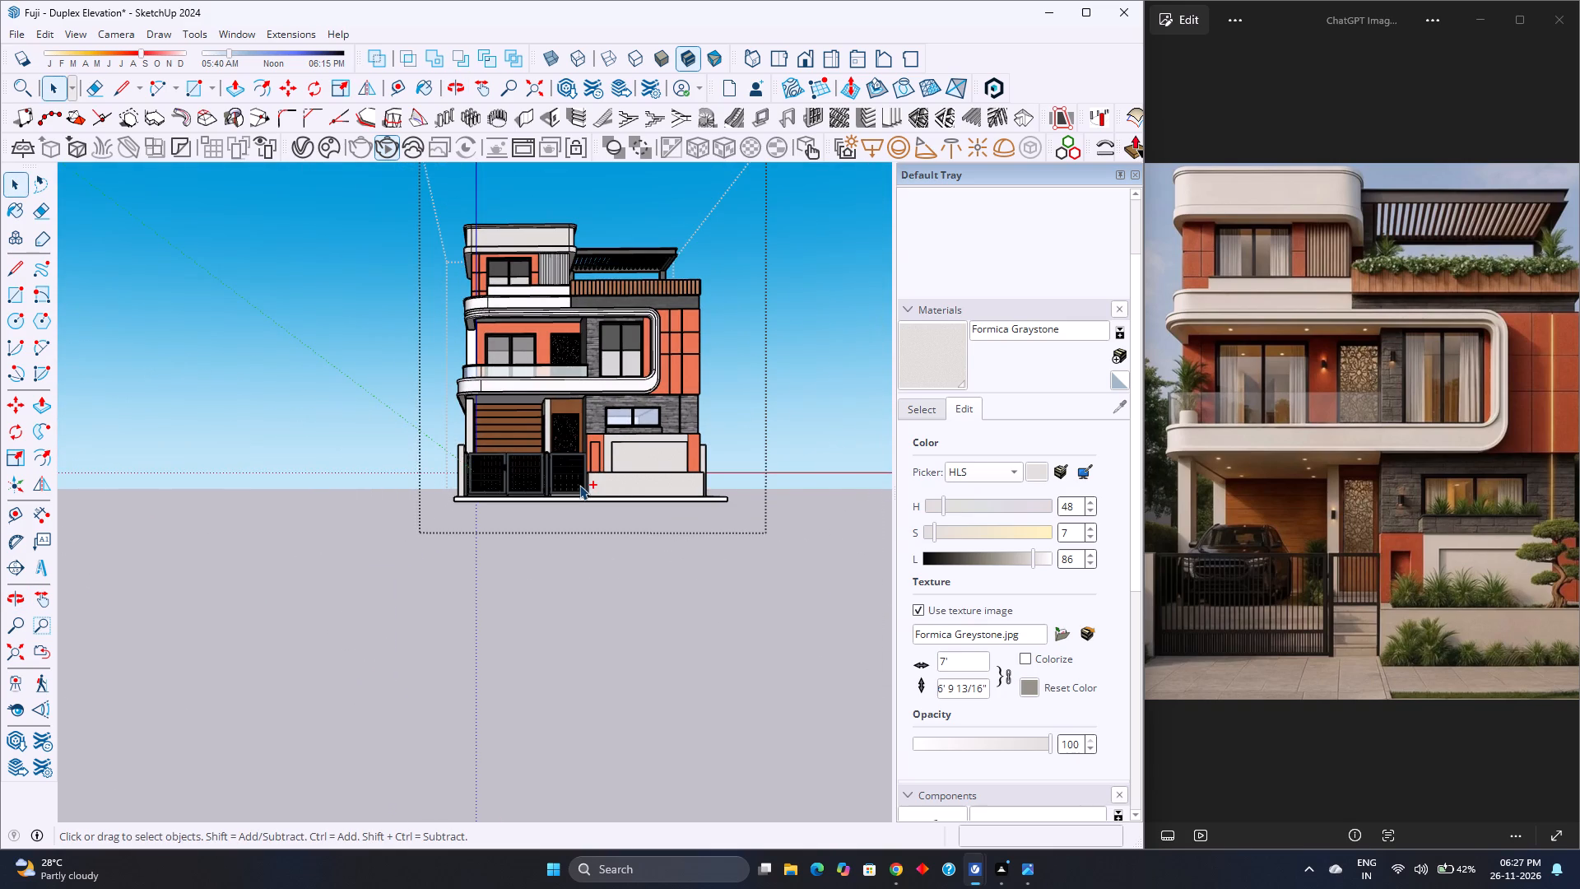
{"action": "key", "text": "ctrl+s"}
Examine the gates across the car porch and entrance steps, close up and against the whole front elevation.
{"action": "scroll", "coordinate": [573, 385], "scroll_direction": "up", "scroll_amount": 17}
{"action": "scroll", "coordinate": [574, 524], "scroll_direction": "up", "scroll_amount": 5}
{"action": "middle_click_drag", "start_coordinate": [574, 524], "coordinate": [560, 594]}
{"action": "middle_click", "coordinate": [560, 594]}
{"action": "scroll", "coordinate": [560, 594], "scroll_direction": "down", "scroll_amount": 6}
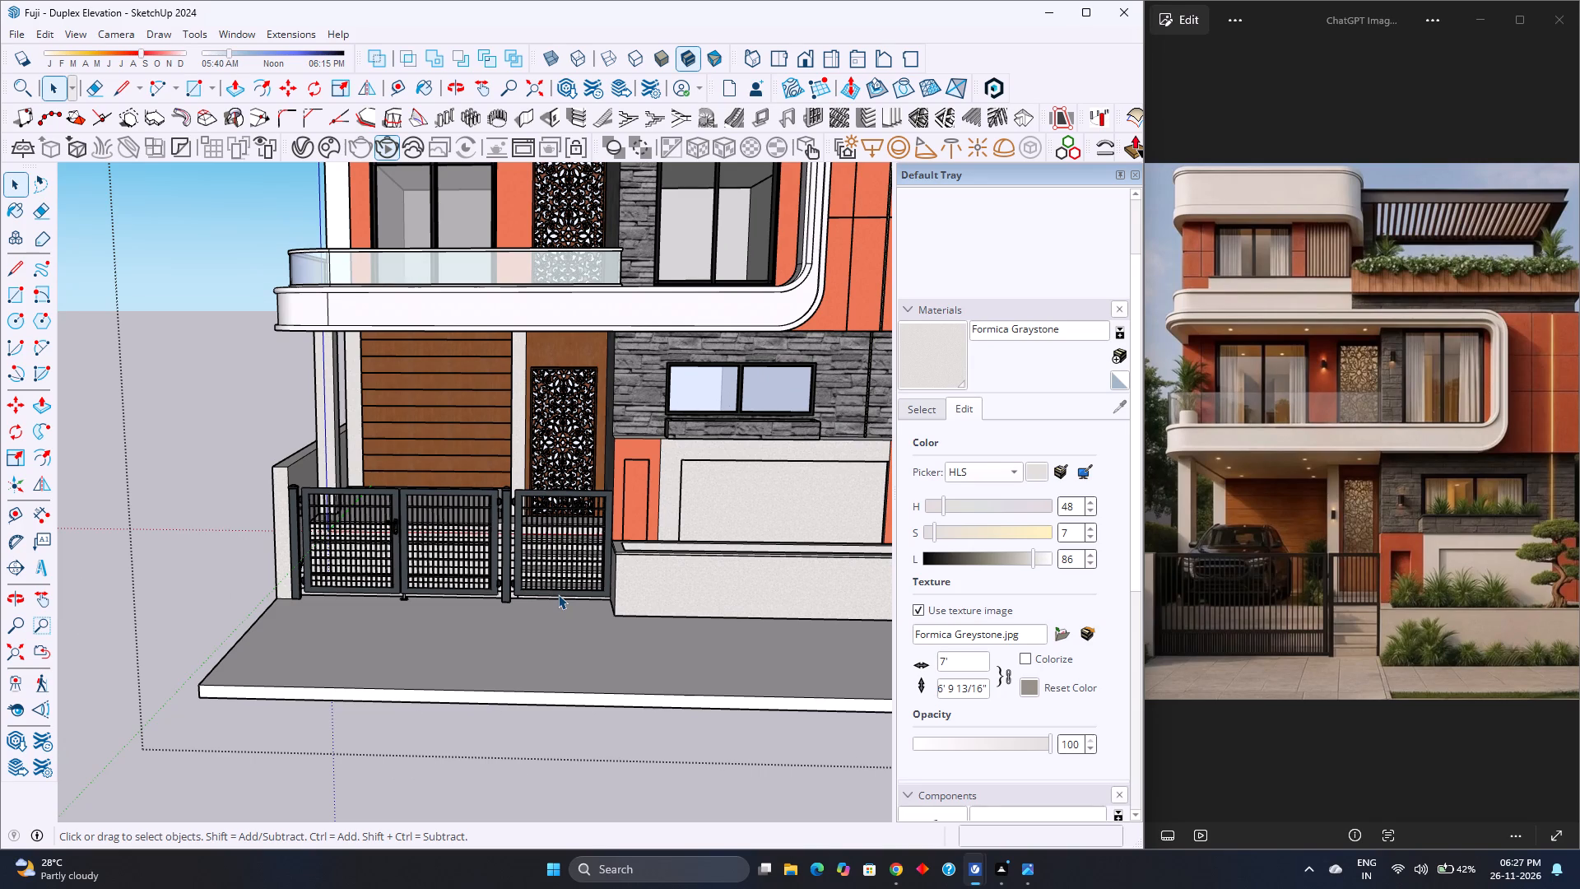
{"action": "scroll", "coordinate": [533, 558], "scroll_direction": "down", "scroll_amount": 5}
{"action": "scroll", "coordinate": [531, 539], "scroll_direction": "up", "scroll_amount": 10}
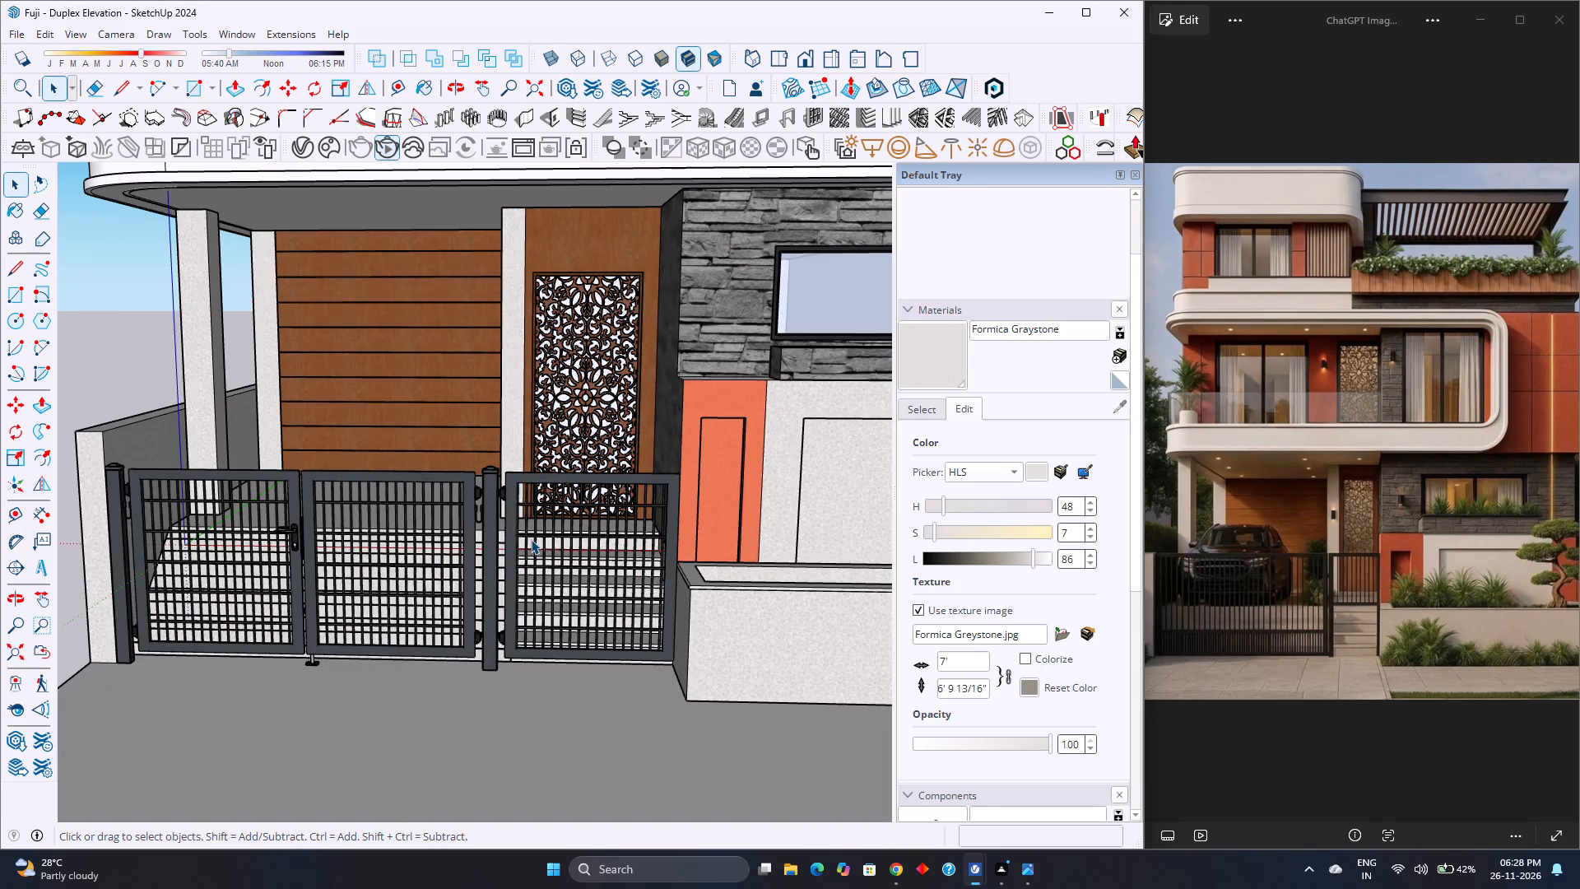
{"action": "scroll", "coordinate": [531, 539], "scroll_direction": "up", "scroll_amount": 4}
{"action": "scroll", "coordinate": [531, 539], "scroll_direction": "down", "scroll_amount": 19}
{"action": "scroll", "coordinate": [531, 539], "scroll_direction": "down", "scroll_amount": 3}
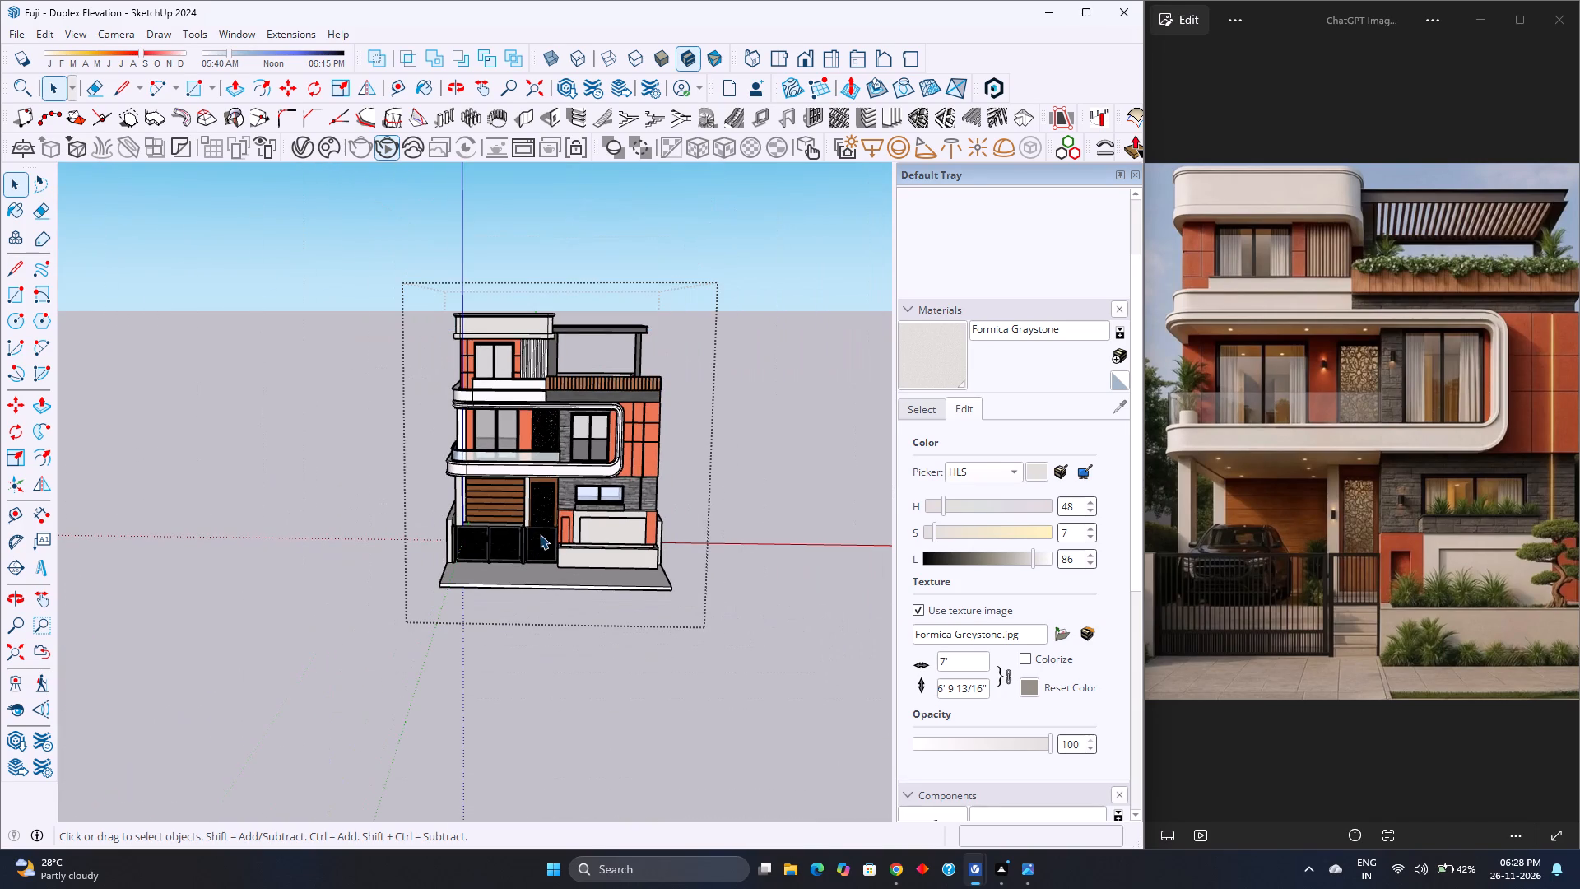
Set the standard Front view with the whole building fitted to the window, and save the model.
{"action": "left_click", "coordinate": [804, 55]}
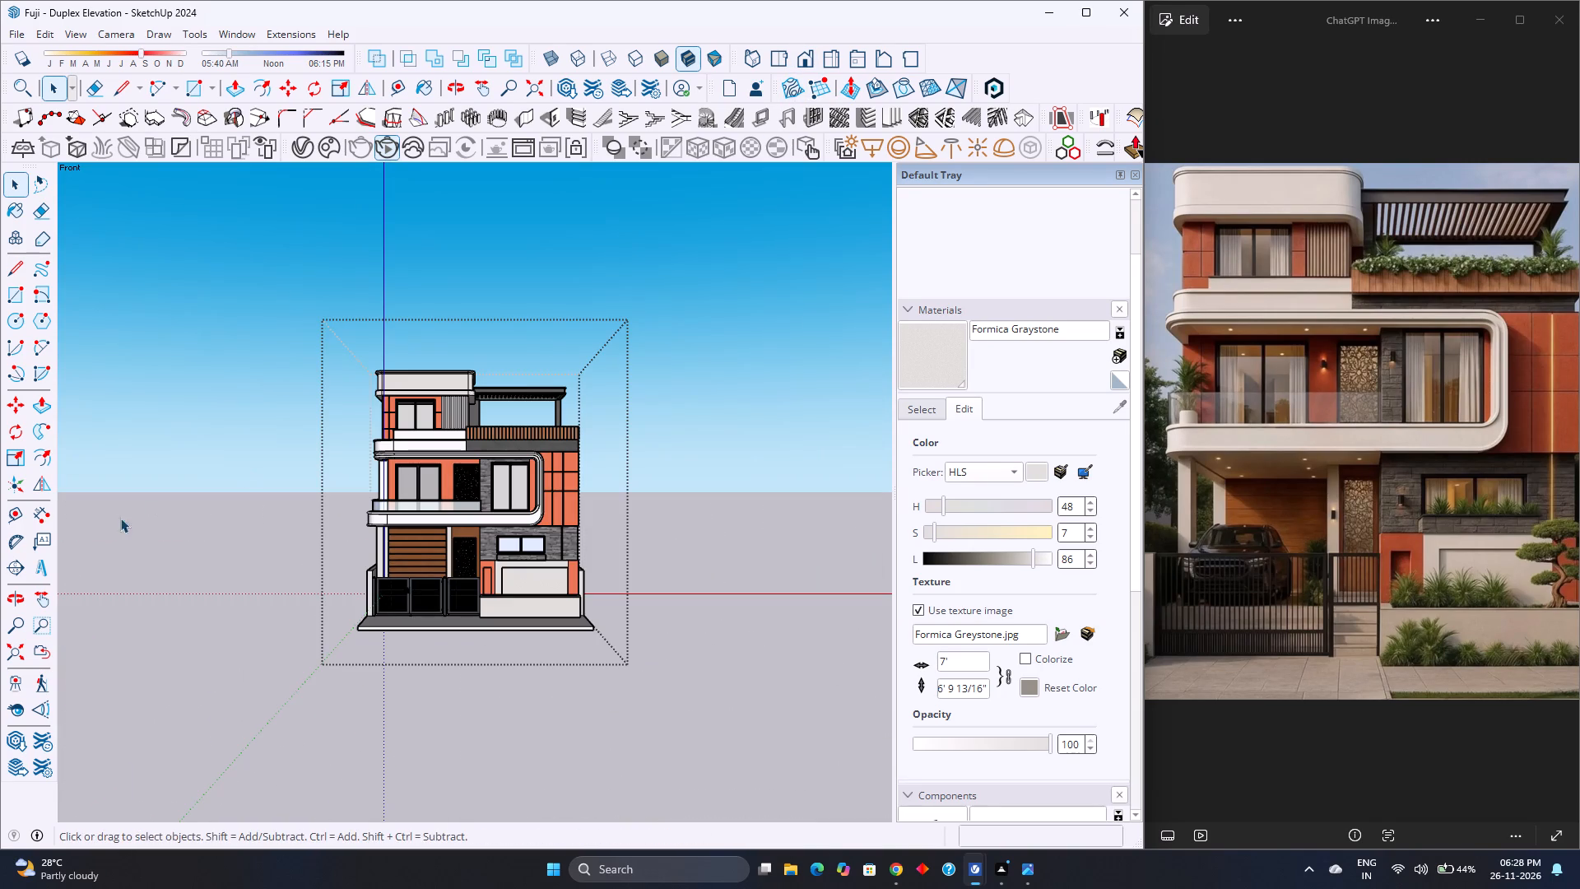
{"action": "left_click", "coordinate": [9, 658]}
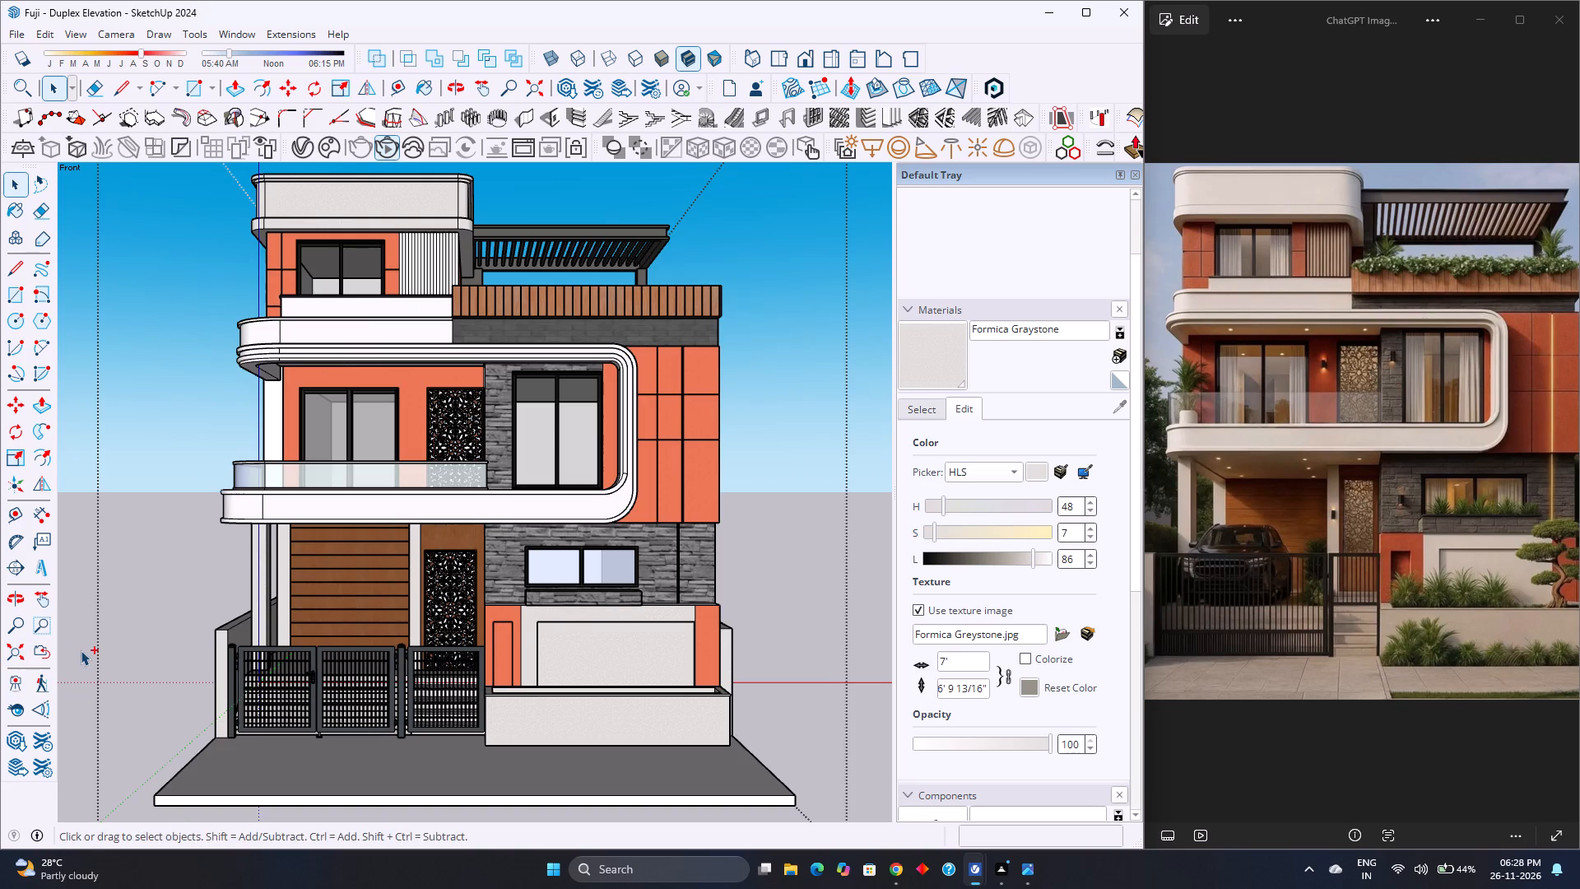
{"action": "key", "text": "ctrl+s"}
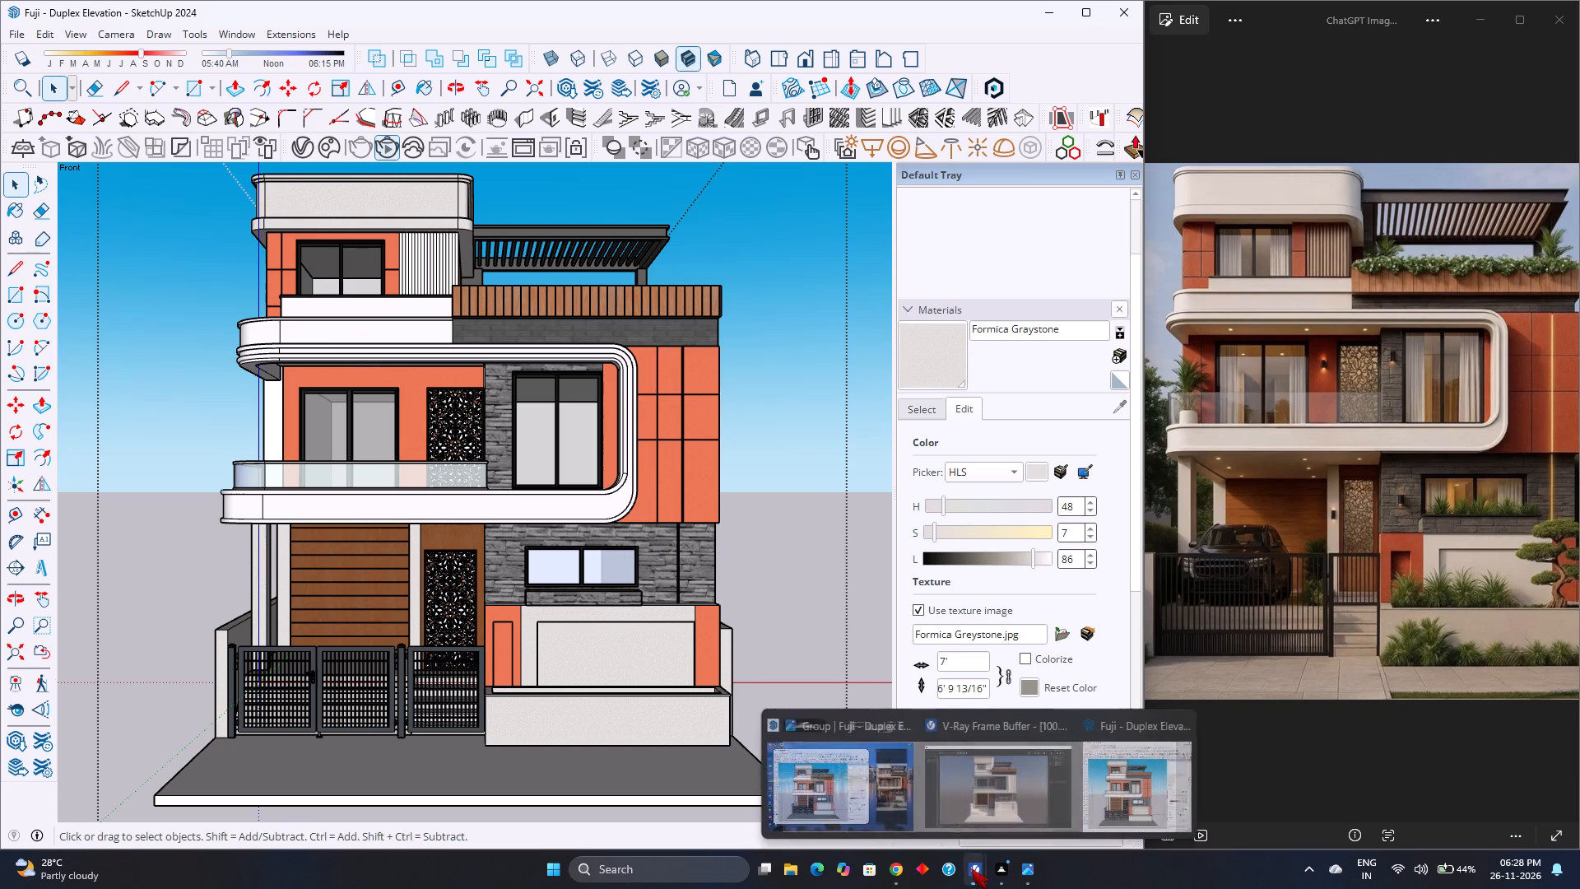
Check the building's render in the V-Ray Frame Buffer, and return to the model.
{"action": "left_click", "coordinate": [995, 795]}
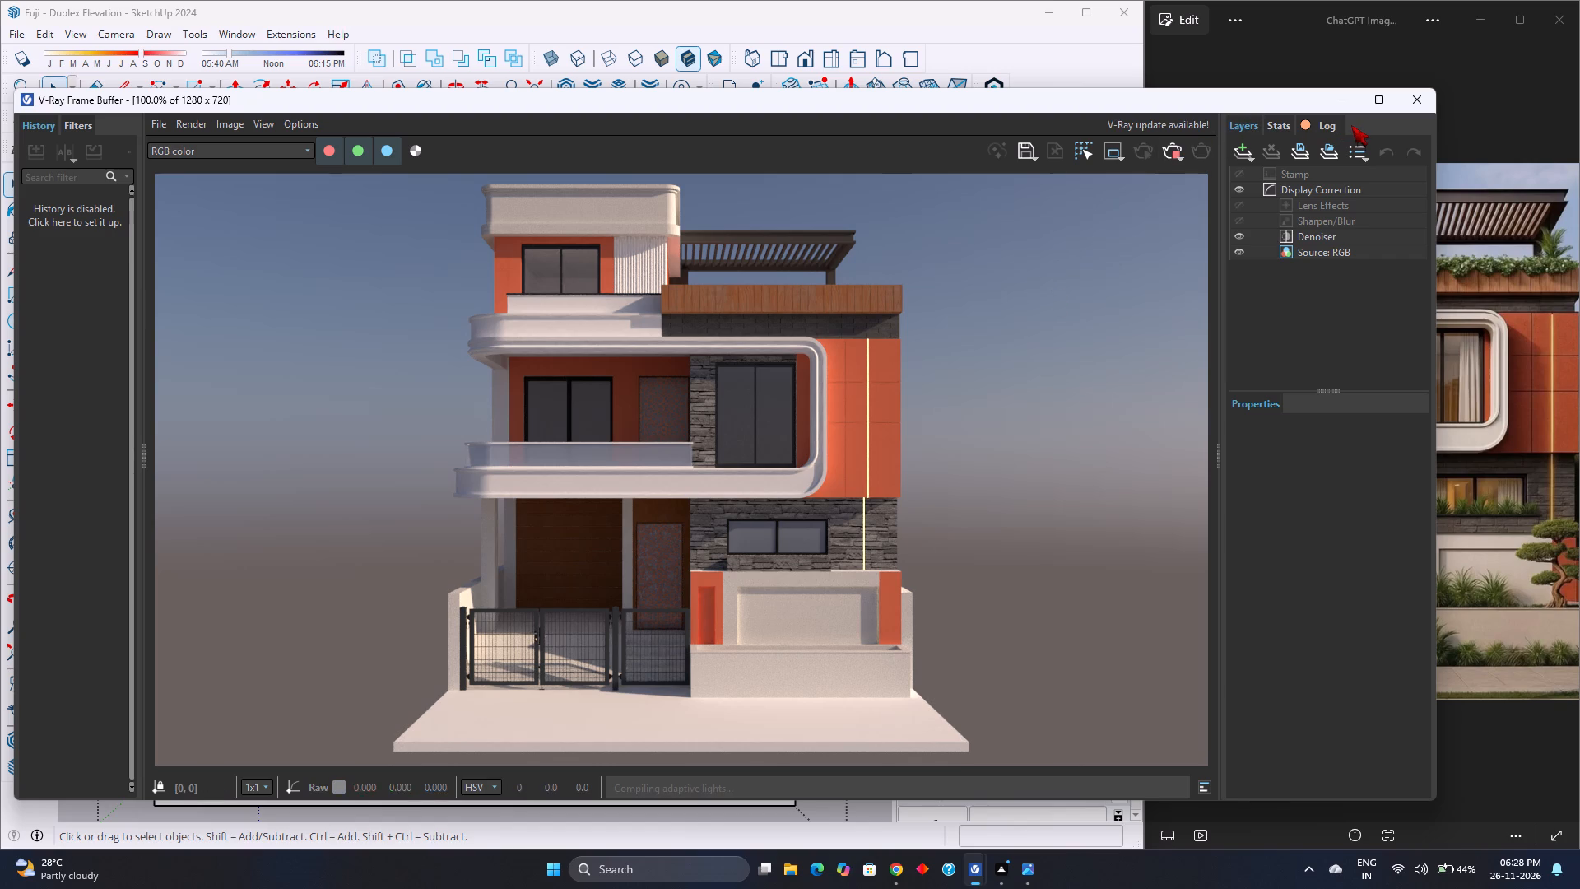
{"action": "left_click", "coordinate": [1350, 96]}
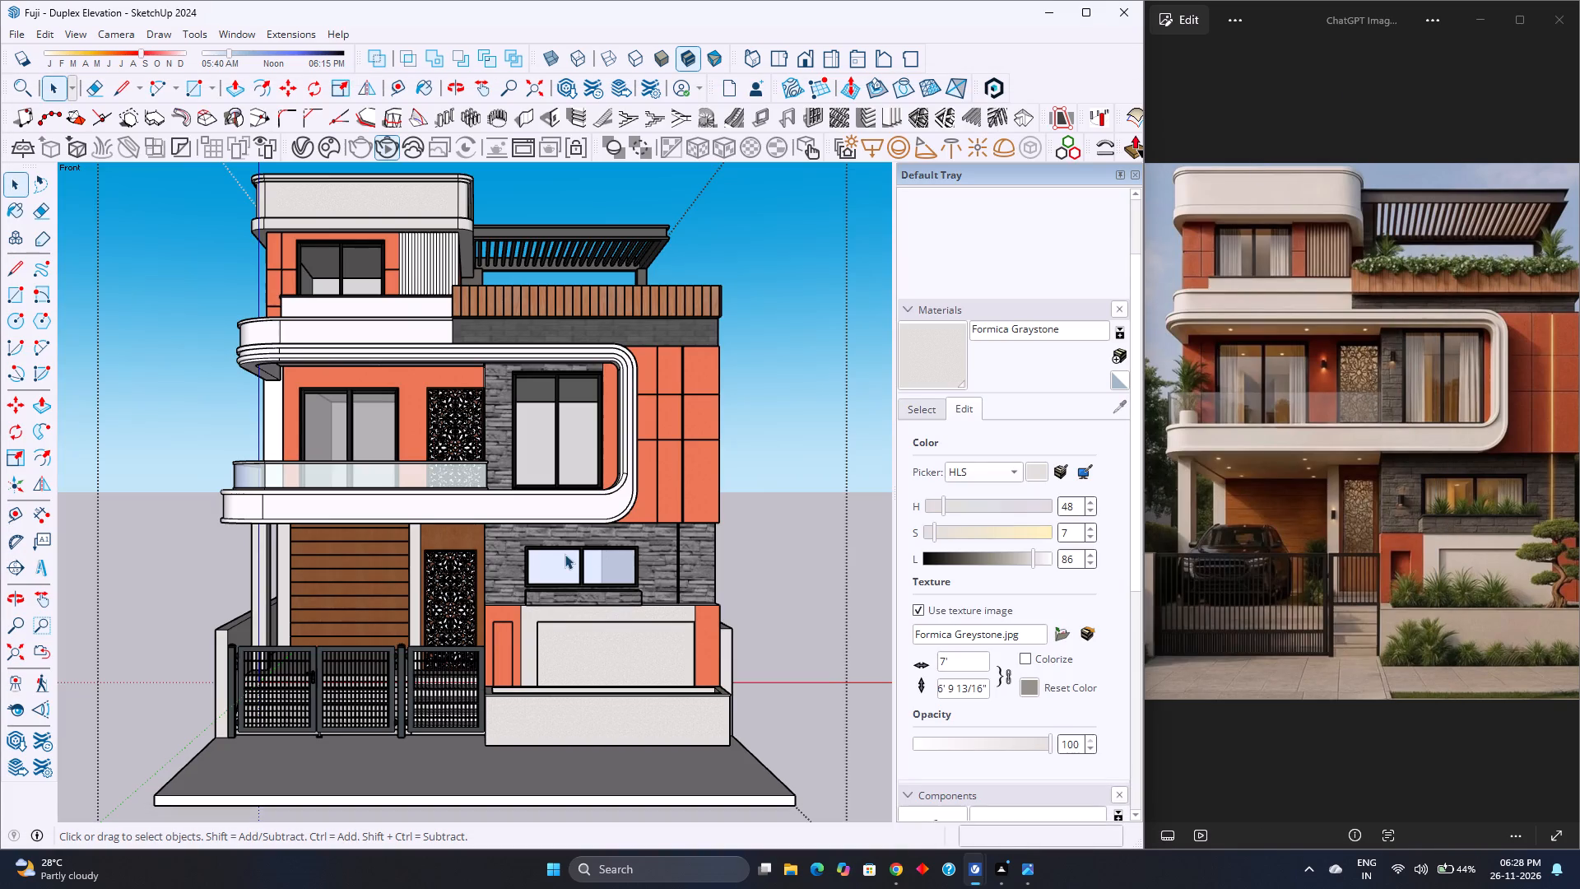
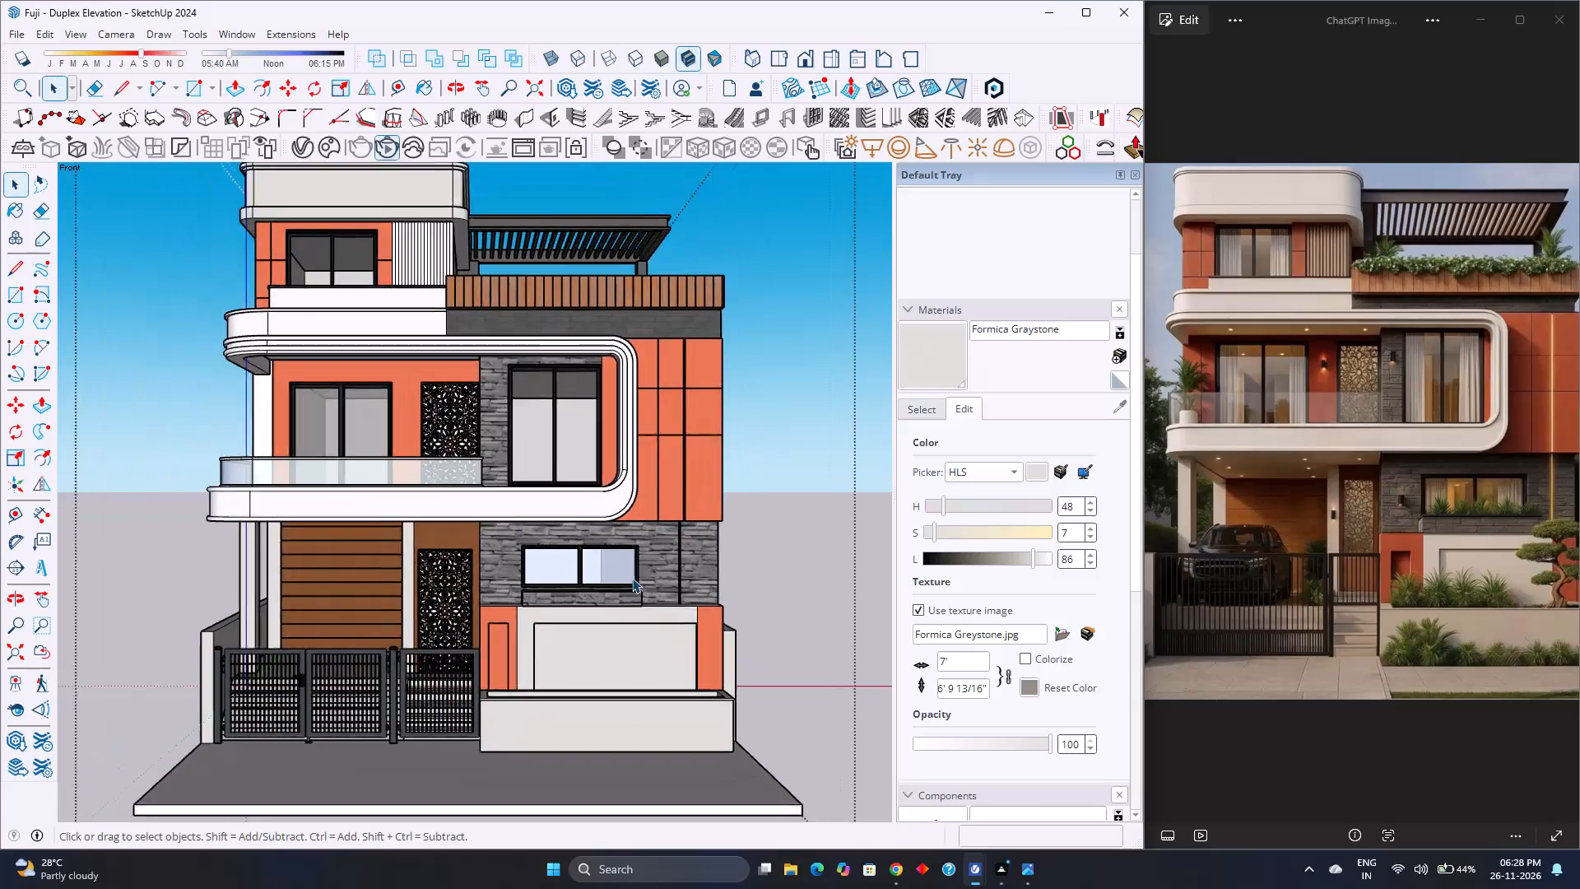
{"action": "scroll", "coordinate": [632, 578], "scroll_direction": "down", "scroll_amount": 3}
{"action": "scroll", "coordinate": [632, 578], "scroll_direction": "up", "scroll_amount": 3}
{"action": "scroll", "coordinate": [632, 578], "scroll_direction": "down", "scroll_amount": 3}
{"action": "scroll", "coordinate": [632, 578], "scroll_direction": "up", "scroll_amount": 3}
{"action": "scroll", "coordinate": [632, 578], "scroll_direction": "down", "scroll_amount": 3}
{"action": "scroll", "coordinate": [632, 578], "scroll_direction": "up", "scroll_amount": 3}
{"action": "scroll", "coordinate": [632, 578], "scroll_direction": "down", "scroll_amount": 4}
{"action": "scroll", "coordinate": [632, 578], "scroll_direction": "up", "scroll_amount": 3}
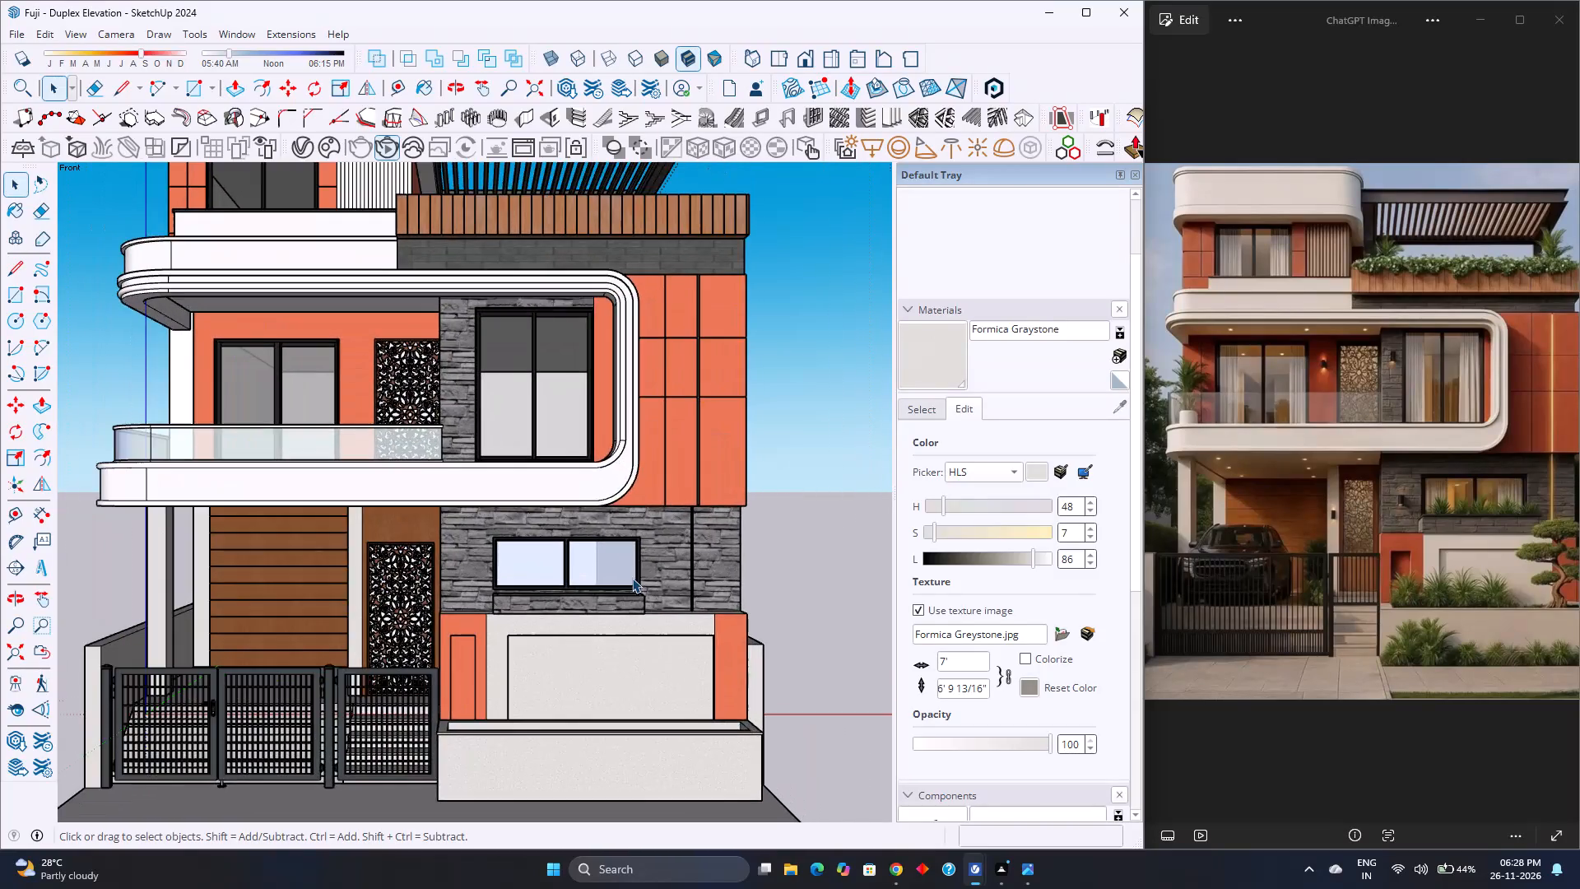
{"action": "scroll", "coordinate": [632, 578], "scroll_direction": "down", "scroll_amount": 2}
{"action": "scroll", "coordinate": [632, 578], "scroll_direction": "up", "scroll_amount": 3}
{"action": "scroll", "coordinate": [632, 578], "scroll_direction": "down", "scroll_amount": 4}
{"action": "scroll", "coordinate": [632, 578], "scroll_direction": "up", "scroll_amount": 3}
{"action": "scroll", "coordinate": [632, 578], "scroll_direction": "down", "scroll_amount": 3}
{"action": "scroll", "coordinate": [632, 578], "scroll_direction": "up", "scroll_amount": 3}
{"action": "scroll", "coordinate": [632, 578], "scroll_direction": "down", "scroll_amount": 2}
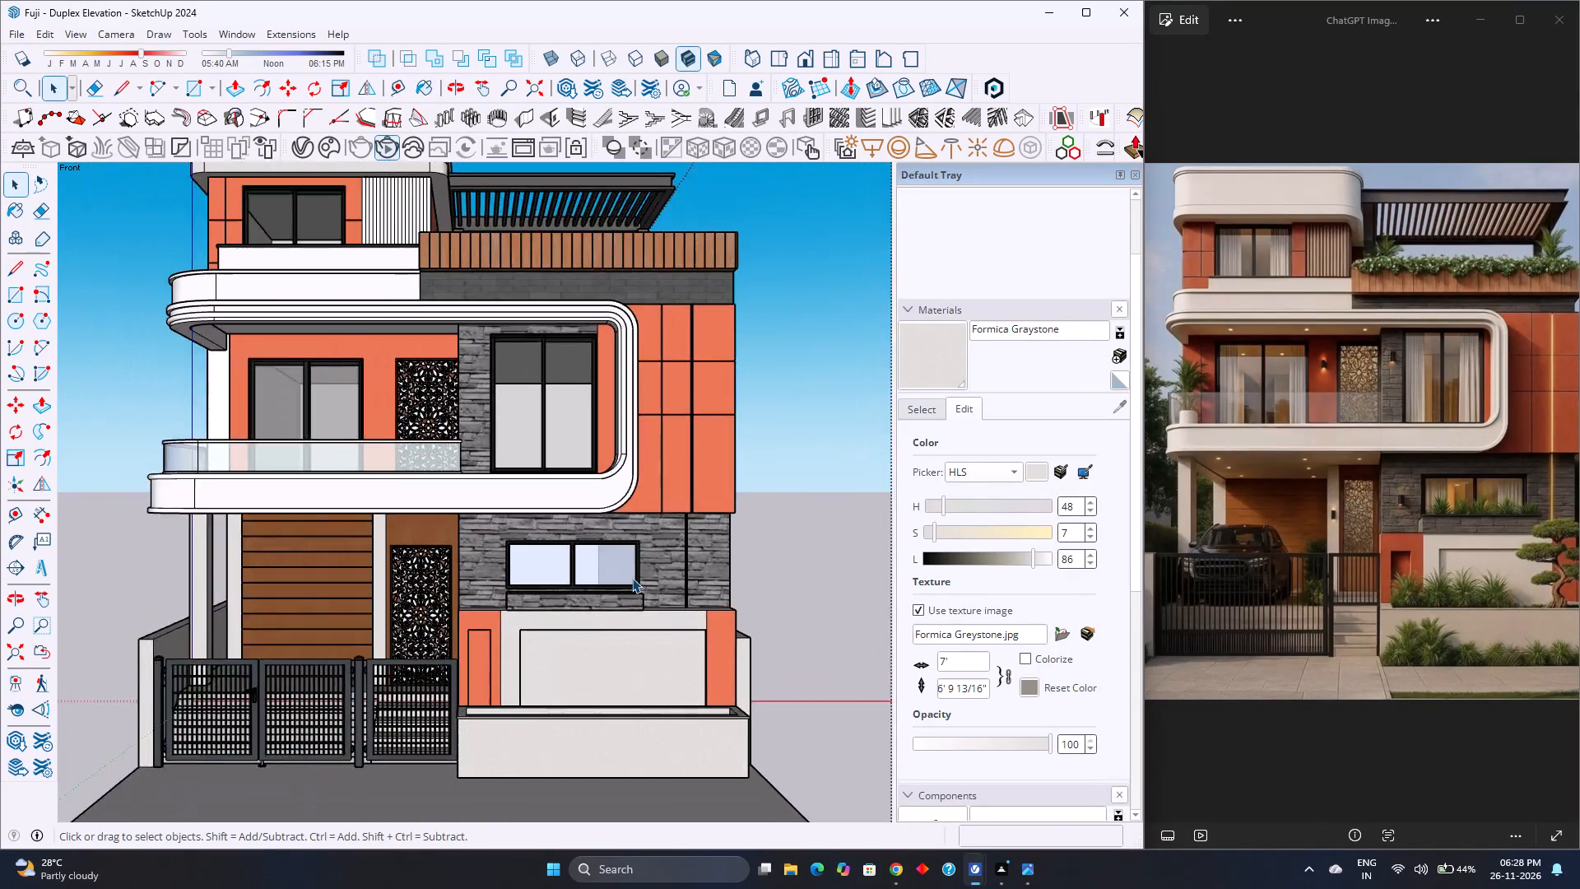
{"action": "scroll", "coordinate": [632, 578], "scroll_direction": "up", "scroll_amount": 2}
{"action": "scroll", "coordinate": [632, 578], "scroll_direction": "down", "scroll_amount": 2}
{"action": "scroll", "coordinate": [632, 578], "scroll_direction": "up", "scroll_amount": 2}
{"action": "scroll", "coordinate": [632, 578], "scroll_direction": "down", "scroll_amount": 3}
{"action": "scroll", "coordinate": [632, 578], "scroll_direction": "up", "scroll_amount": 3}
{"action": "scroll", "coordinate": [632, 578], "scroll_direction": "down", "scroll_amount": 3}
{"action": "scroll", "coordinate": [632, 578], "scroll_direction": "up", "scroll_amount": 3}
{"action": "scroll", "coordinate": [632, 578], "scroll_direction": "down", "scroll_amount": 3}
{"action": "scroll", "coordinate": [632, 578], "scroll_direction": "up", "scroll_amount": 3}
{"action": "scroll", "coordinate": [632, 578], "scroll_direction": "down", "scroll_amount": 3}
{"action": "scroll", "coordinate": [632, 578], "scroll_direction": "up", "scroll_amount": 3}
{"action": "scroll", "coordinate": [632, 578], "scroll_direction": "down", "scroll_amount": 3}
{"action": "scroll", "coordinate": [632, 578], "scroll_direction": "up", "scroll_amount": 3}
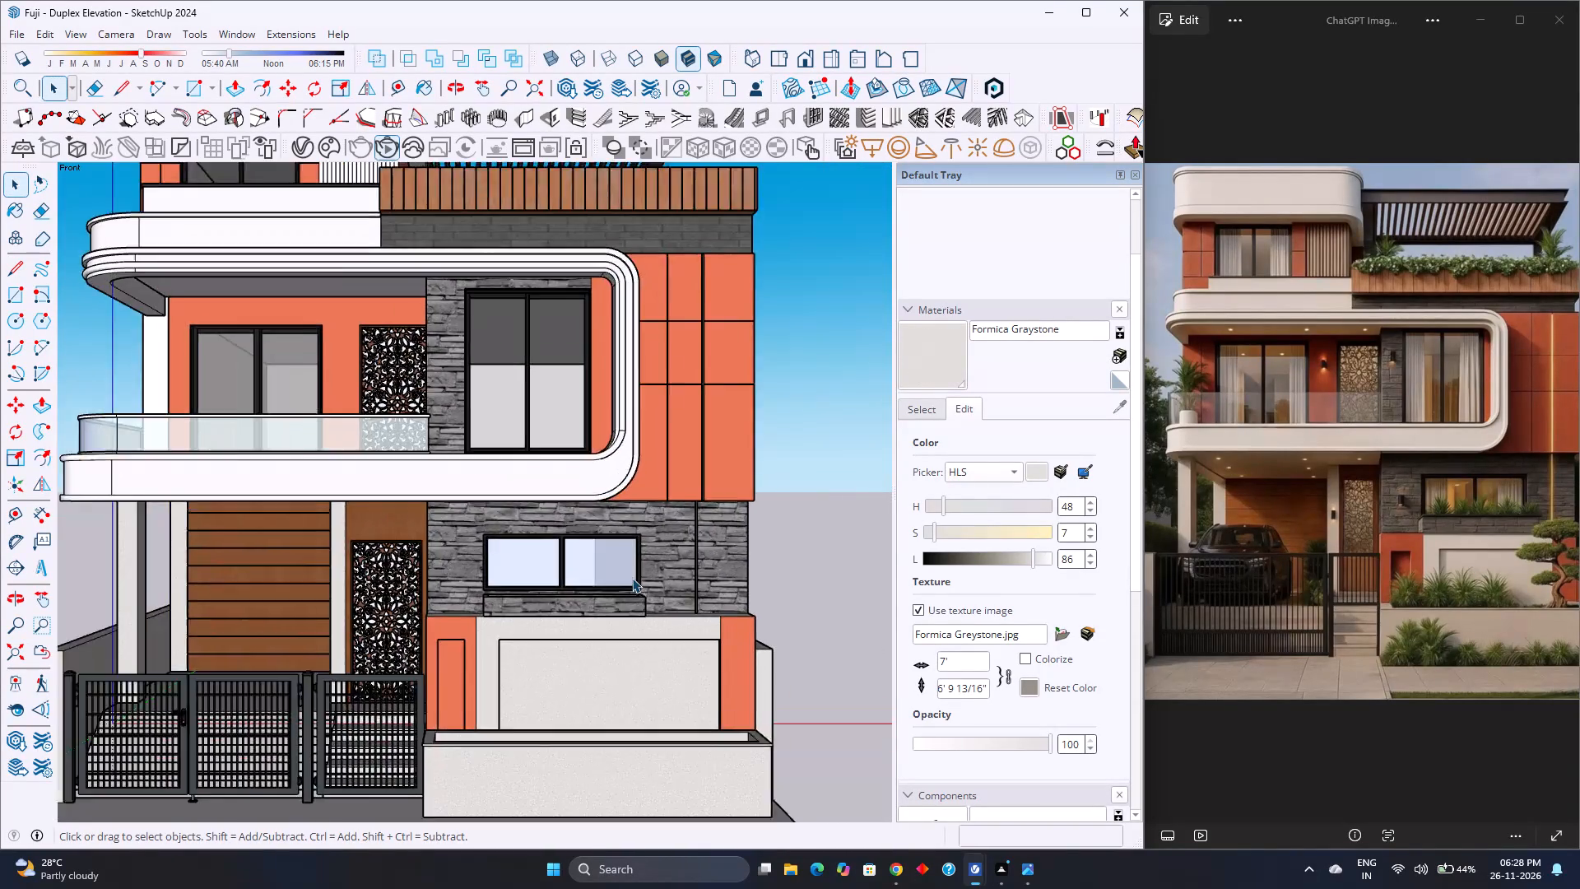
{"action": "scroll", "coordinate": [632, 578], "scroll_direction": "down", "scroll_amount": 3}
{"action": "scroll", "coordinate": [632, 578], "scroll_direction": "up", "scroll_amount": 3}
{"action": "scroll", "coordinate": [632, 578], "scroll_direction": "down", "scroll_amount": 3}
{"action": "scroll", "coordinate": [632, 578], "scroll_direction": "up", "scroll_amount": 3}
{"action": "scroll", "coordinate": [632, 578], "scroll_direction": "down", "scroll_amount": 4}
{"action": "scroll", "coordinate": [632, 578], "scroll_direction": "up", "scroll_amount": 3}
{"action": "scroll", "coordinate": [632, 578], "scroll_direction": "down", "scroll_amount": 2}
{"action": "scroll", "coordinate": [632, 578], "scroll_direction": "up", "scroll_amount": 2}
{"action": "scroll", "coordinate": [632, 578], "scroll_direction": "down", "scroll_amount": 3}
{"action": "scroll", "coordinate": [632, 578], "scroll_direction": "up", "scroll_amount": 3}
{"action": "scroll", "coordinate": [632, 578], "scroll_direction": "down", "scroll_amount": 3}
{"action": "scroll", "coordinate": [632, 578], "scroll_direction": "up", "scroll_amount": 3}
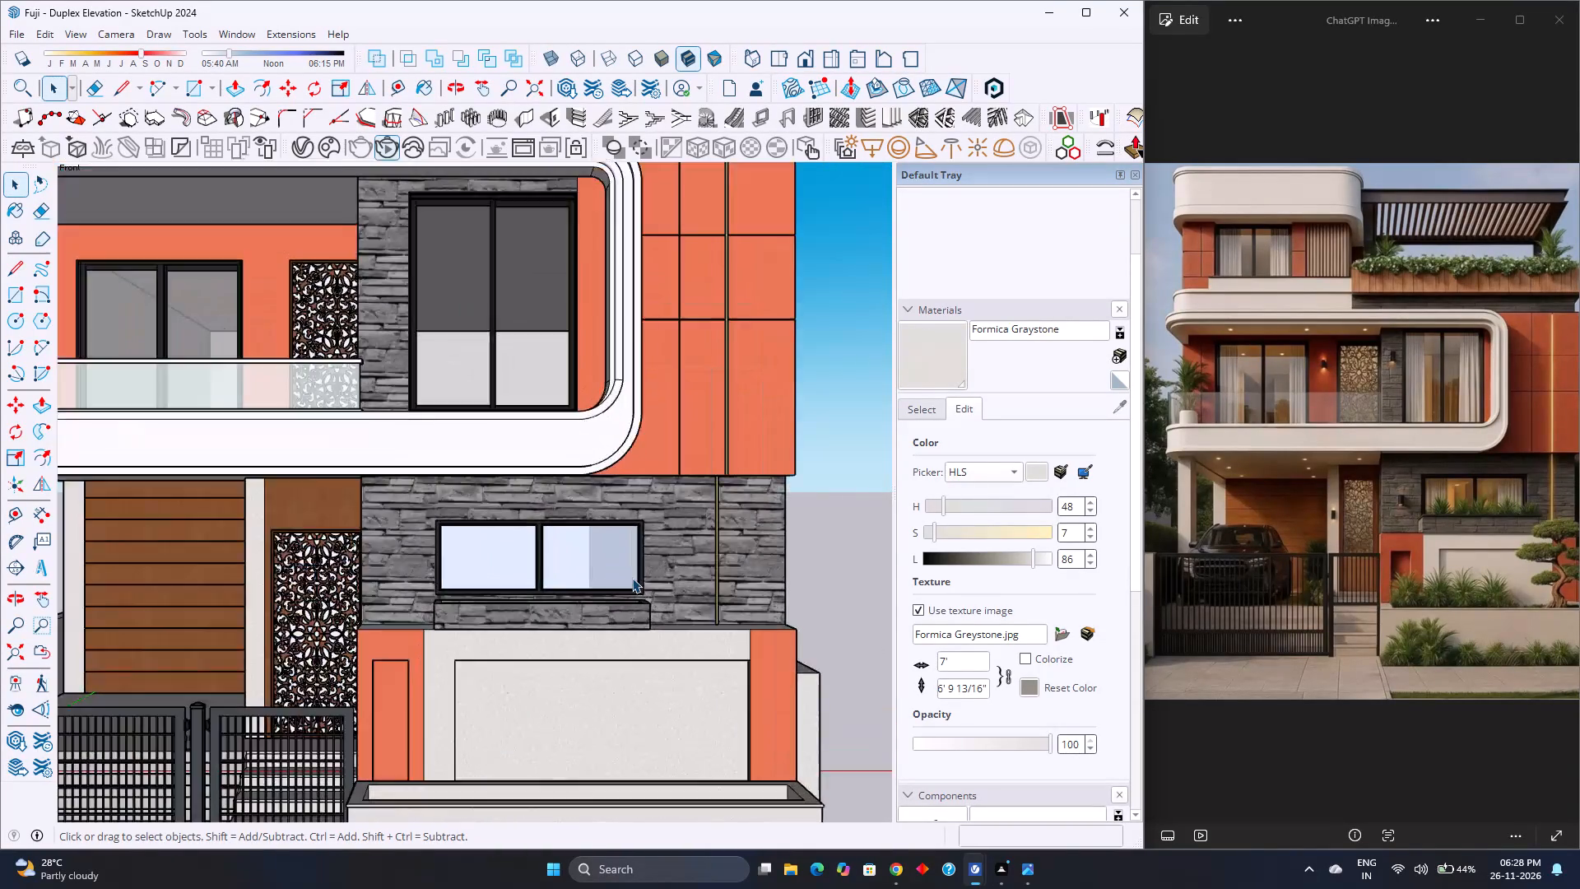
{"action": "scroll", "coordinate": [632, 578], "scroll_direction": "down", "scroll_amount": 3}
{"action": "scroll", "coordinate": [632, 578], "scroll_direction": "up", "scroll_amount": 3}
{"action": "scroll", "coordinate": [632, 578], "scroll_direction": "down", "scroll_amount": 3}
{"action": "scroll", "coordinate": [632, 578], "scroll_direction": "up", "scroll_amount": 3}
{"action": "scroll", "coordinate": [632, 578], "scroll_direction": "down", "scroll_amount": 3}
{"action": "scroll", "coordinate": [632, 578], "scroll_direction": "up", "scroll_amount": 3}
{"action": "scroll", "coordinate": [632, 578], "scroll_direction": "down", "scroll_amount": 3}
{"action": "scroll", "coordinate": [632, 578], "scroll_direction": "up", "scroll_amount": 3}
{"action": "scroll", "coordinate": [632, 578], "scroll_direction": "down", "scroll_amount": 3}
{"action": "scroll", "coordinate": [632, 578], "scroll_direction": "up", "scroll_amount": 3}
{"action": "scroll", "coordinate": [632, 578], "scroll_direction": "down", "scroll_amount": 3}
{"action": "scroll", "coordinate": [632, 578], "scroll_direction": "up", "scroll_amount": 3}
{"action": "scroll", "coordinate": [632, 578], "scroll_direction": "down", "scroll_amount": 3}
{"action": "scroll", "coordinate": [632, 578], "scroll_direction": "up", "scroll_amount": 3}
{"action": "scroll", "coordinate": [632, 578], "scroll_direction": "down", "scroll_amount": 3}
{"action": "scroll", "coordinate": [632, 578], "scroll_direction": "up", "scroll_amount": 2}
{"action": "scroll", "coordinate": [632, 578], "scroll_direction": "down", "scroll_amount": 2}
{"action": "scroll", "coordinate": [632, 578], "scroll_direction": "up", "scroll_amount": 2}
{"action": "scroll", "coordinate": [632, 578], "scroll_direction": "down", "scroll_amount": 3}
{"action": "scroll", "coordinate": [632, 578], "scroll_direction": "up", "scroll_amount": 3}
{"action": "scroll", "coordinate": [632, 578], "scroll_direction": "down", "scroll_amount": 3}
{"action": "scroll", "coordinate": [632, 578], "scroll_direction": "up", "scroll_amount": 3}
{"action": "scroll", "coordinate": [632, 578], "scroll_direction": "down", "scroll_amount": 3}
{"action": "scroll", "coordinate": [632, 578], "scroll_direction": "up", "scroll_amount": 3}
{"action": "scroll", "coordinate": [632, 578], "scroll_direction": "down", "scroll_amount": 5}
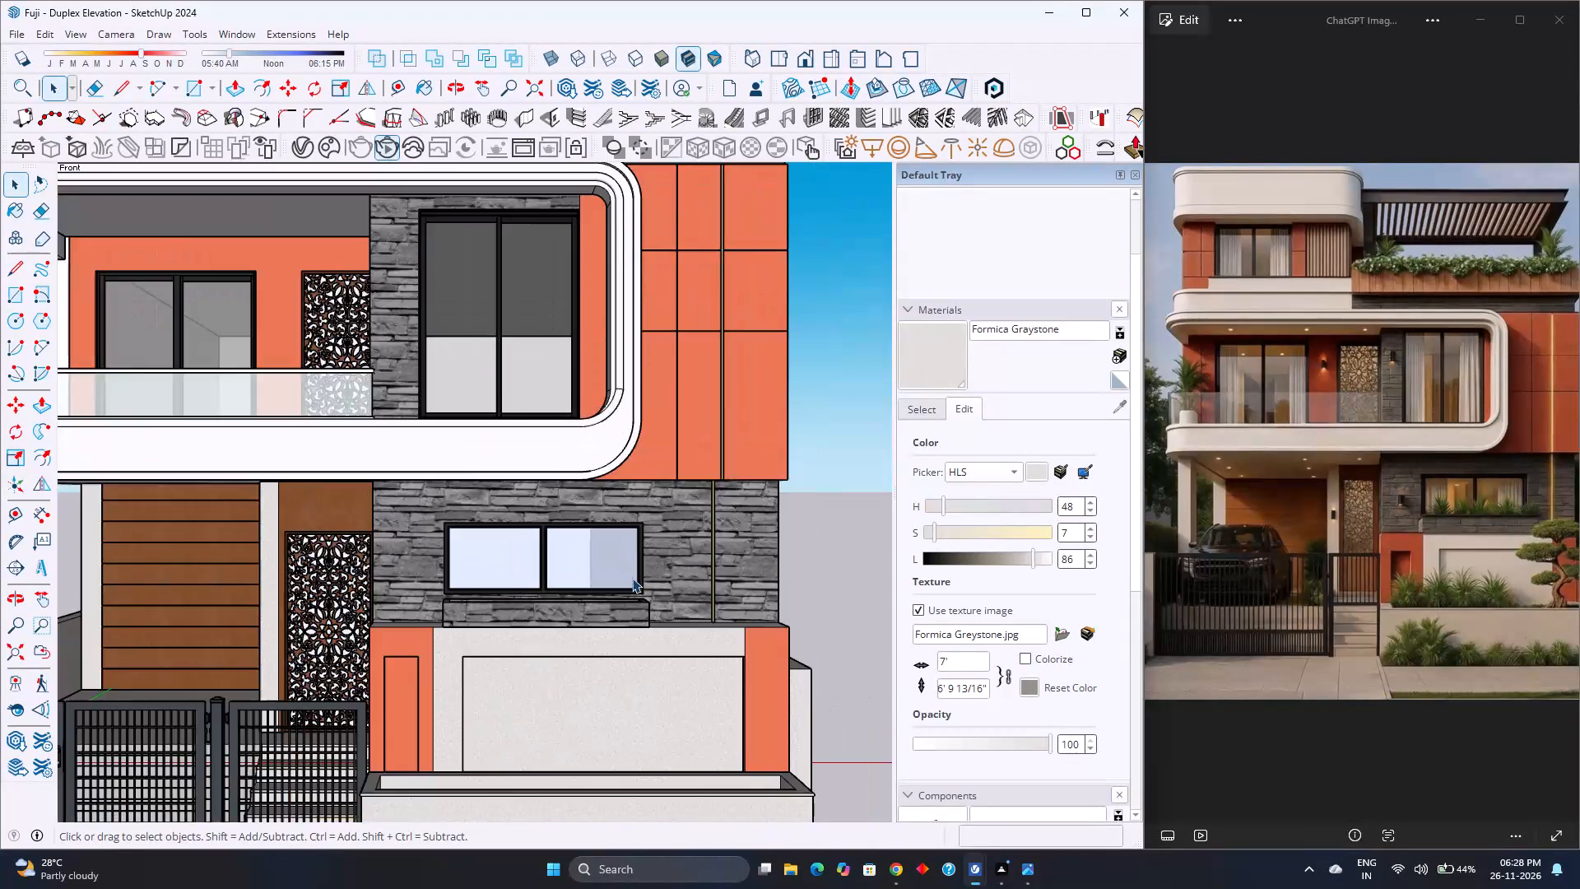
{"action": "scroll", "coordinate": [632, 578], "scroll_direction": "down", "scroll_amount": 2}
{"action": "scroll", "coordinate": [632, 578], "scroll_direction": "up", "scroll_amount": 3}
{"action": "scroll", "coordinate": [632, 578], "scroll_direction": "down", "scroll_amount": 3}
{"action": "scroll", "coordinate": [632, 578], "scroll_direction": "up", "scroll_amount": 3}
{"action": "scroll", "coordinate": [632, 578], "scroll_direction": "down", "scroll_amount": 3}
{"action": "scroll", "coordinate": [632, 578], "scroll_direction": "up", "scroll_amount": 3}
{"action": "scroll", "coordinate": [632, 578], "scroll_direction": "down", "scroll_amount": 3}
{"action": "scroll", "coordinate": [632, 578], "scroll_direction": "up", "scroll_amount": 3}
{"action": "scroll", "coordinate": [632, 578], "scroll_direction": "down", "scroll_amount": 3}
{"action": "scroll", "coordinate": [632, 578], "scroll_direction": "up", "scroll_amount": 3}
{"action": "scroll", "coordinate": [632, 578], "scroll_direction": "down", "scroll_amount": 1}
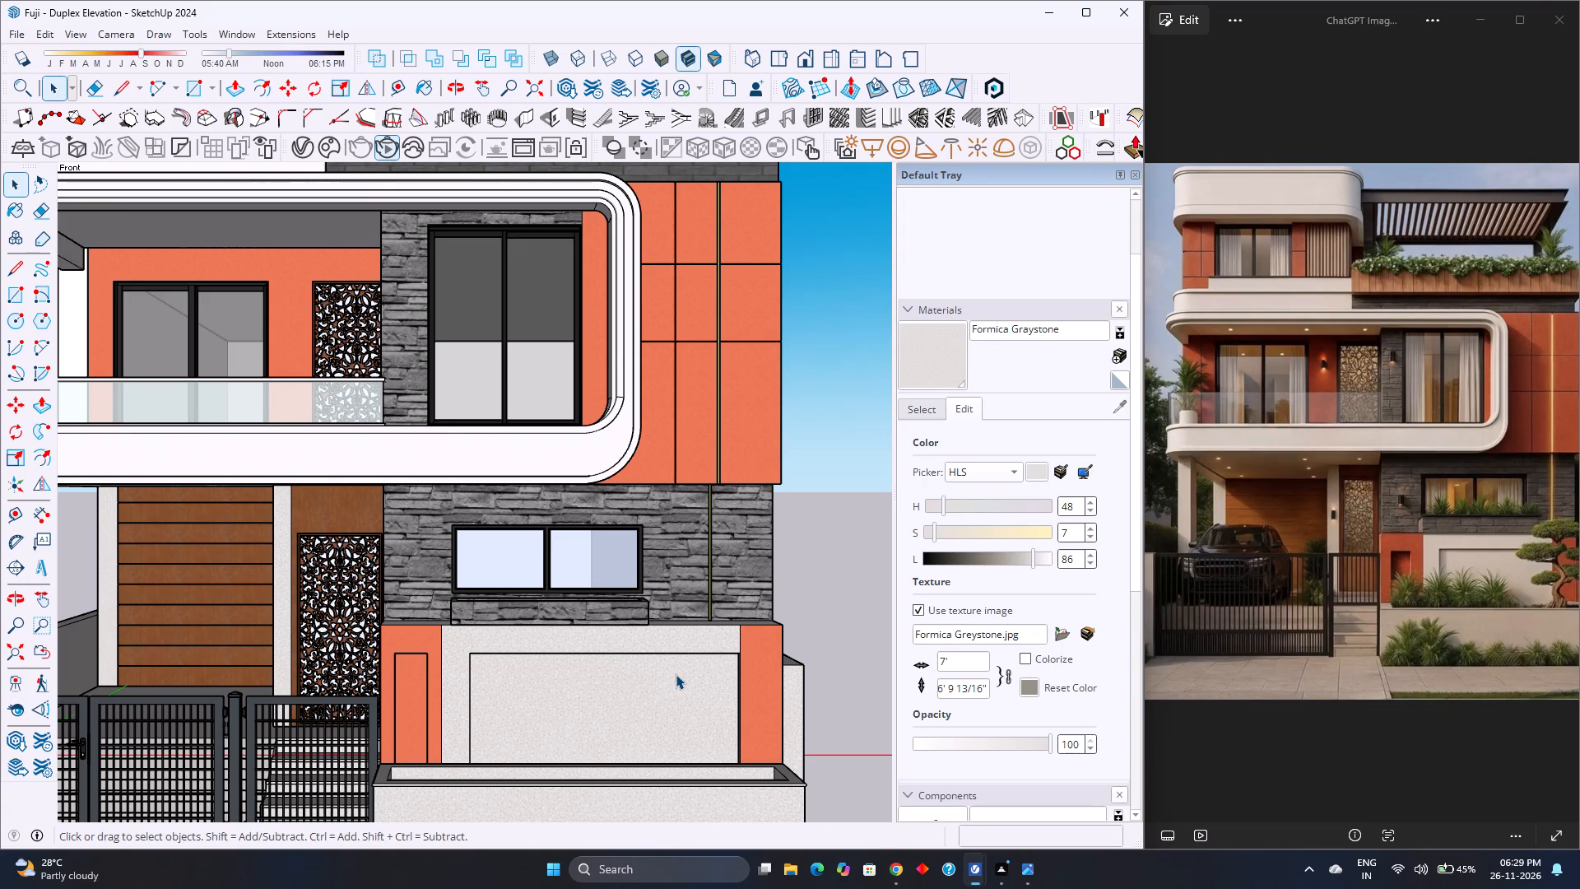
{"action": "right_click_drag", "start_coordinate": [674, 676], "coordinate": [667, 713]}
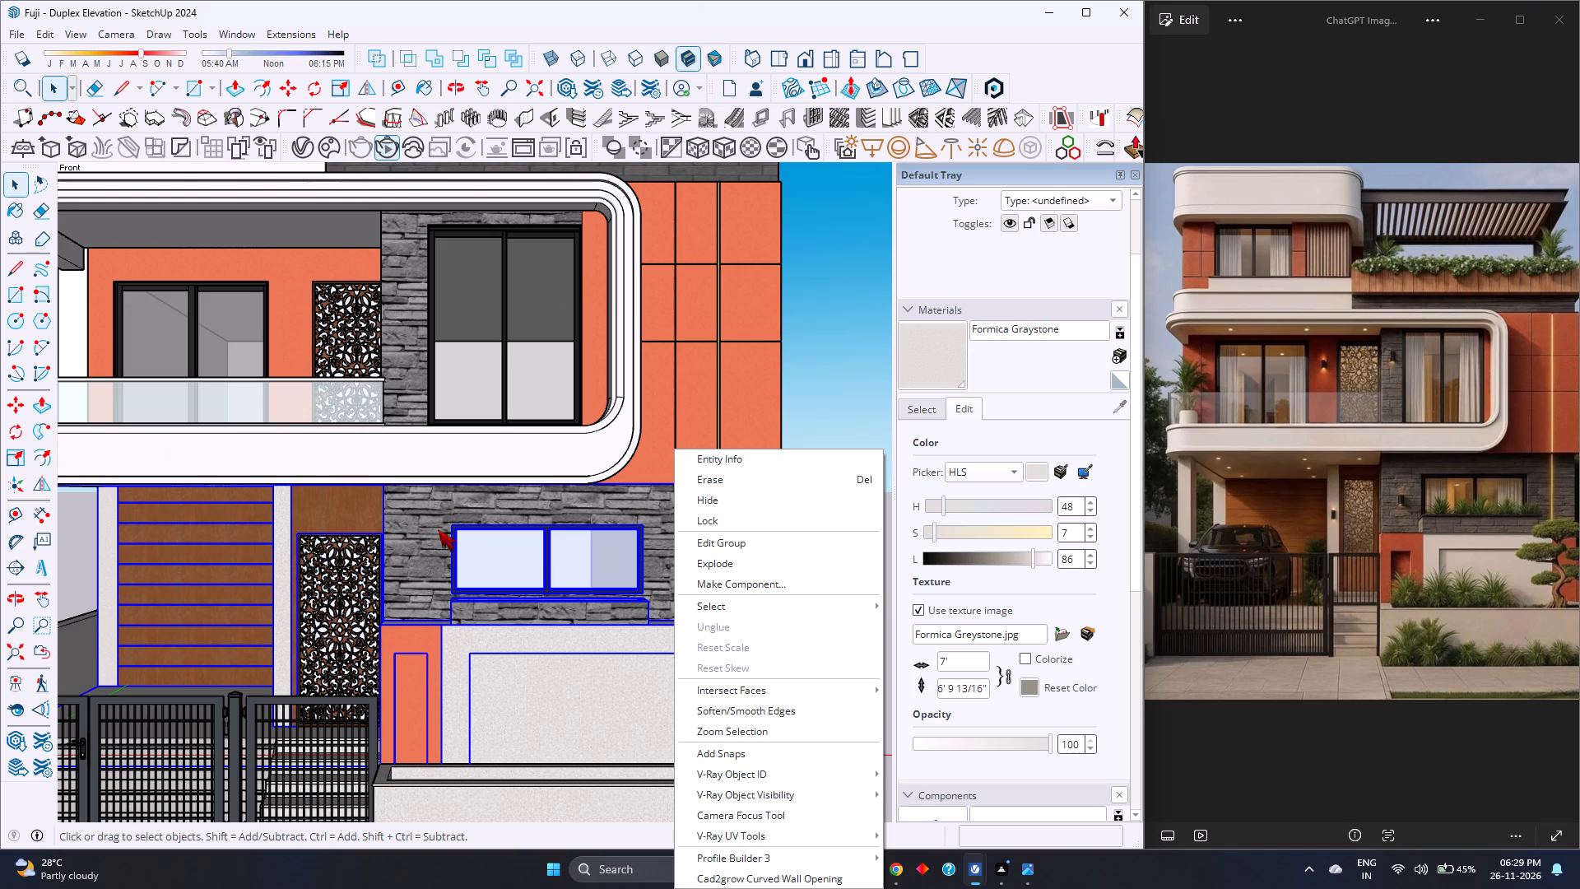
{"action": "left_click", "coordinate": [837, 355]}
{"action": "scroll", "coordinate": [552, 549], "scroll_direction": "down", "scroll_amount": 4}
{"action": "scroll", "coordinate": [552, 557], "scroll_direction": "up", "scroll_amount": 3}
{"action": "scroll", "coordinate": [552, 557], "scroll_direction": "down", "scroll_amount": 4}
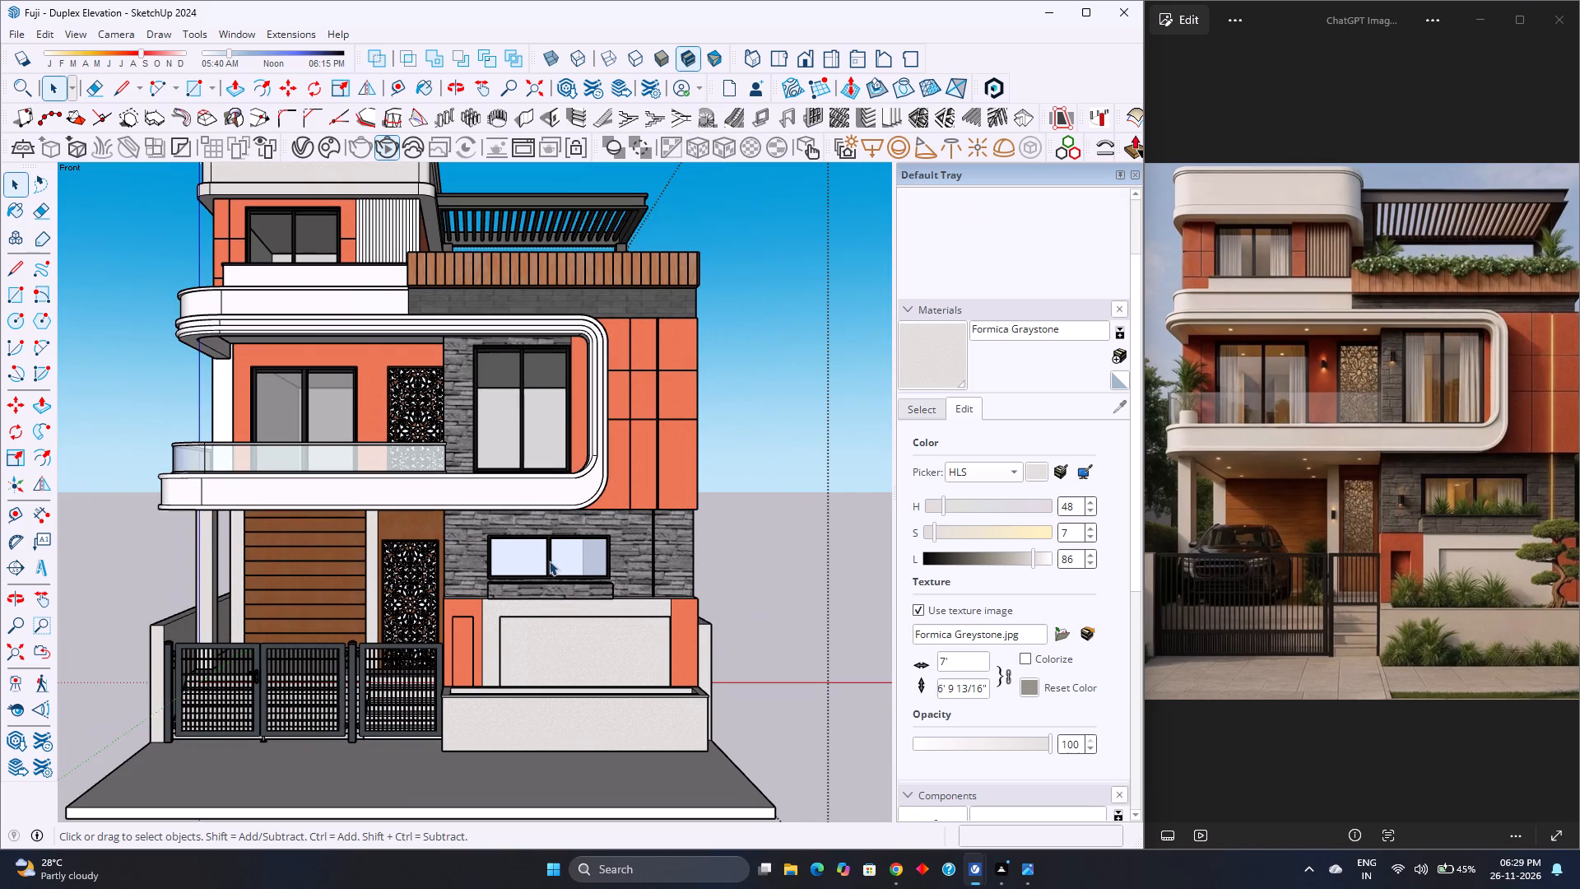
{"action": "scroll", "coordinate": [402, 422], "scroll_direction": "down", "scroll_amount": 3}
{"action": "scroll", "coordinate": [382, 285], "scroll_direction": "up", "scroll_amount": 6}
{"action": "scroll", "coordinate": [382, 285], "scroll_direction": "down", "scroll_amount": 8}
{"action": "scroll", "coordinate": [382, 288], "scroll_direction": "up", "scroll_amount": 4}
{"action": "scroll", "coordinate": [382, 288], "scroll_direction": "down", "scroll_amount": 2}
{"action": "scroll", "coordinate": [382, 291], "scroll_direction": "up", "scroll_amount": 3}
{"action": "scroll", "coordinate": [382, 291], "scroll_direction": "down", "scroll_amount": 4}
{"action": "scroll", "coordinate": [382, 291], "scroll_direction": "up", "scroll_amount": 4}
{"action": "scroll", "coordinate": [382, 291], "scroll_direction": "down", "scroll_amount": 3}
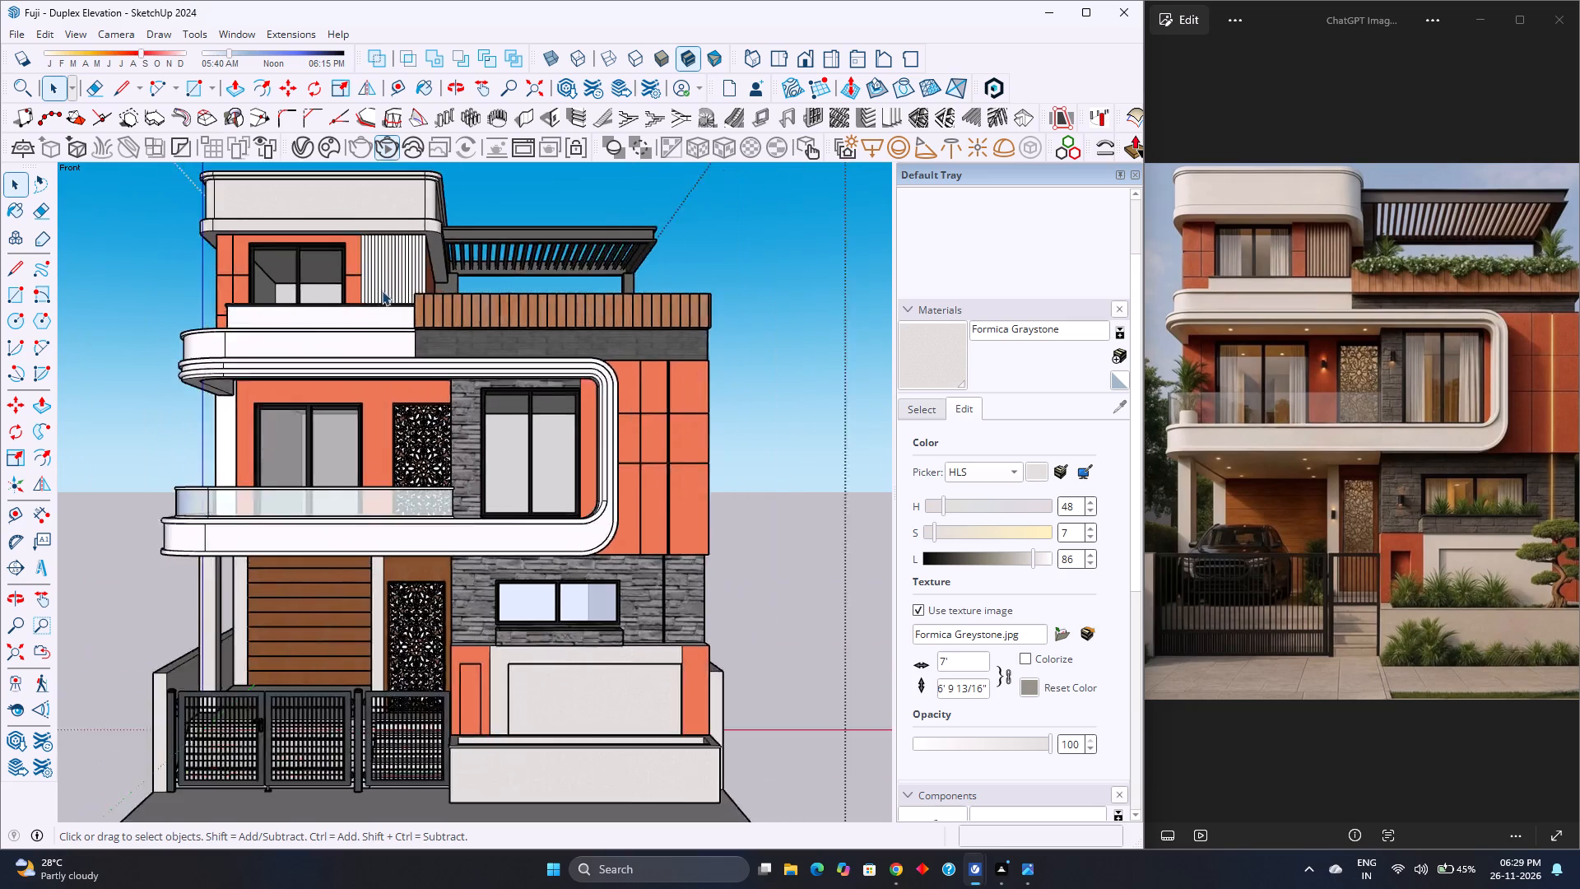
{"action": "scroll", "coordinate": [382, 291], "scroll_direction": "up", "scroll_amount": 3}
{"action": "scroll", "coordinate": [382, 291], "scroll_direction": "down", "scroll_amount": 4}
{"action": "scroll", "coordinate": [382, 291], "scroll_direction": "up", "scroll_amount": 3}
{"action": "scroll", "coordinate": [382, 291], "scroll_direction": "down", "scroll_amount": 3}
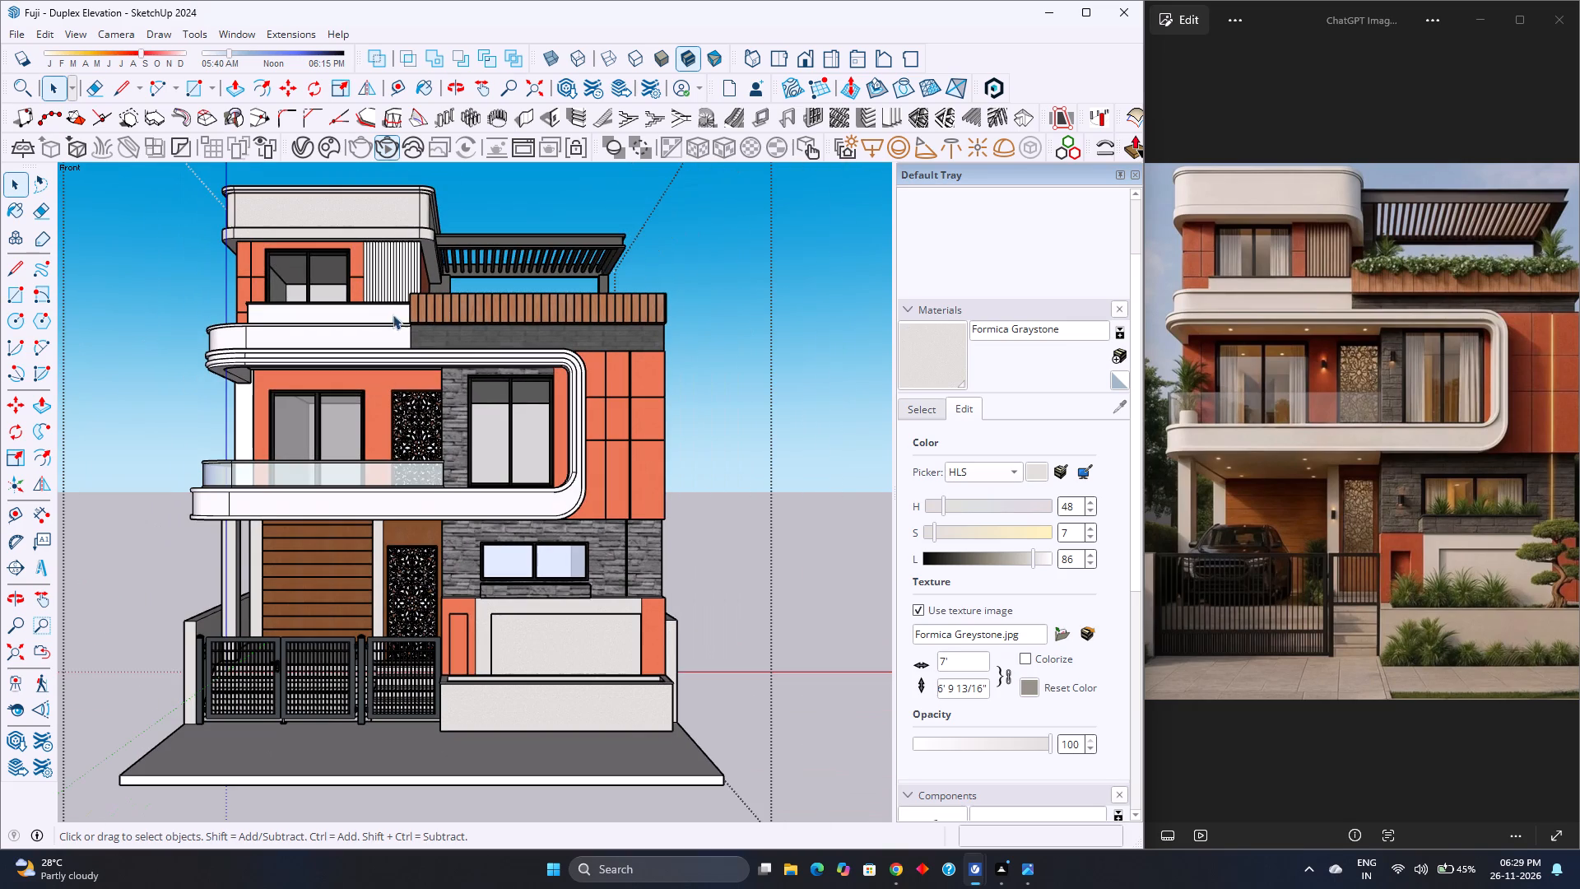
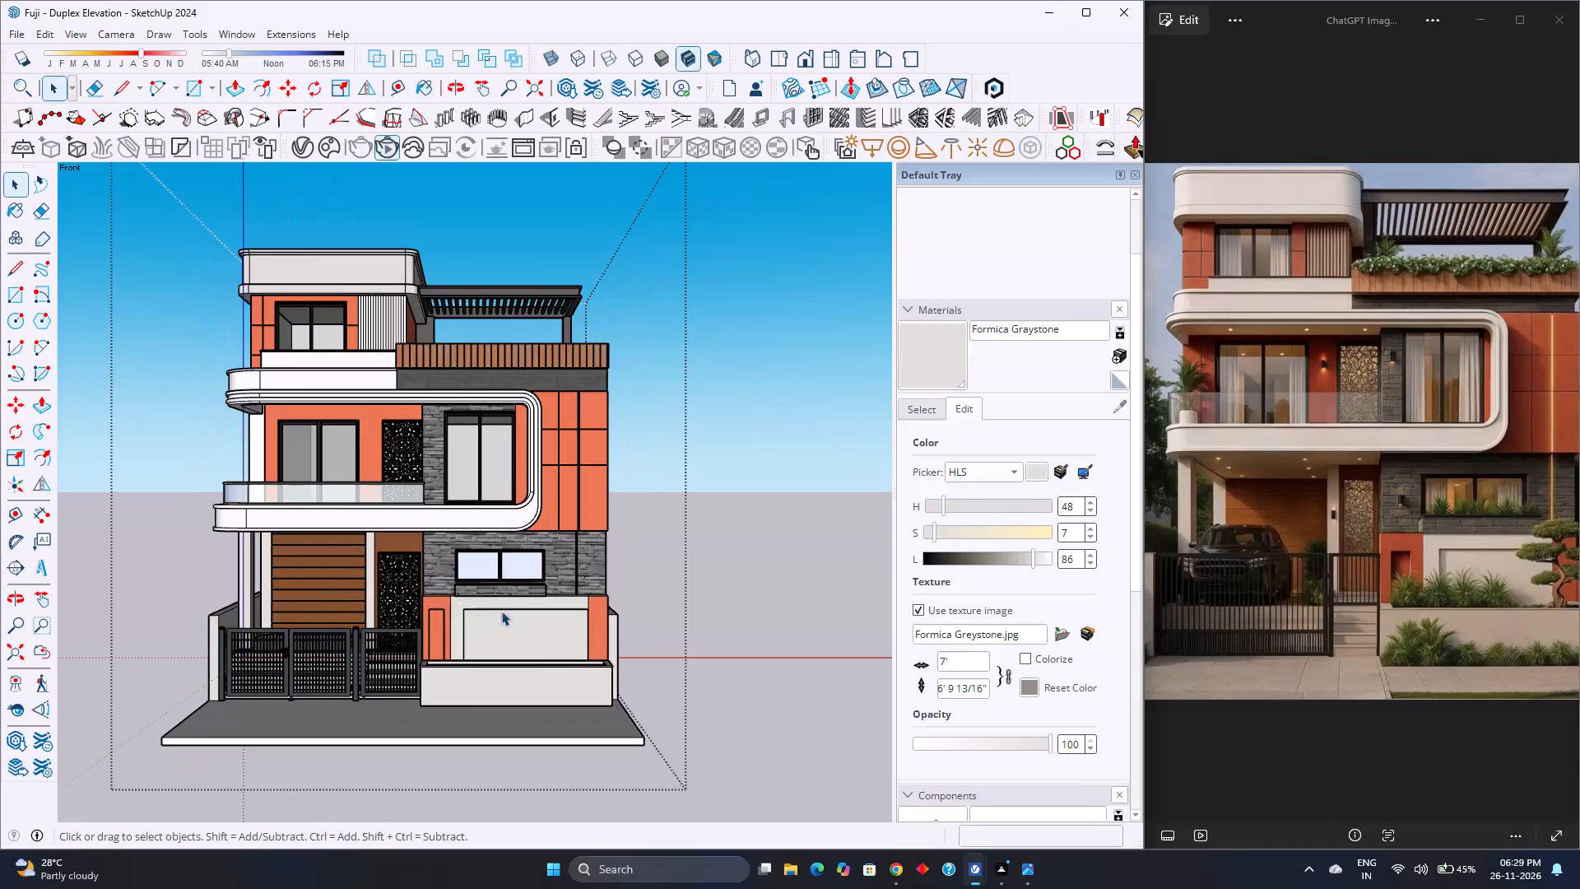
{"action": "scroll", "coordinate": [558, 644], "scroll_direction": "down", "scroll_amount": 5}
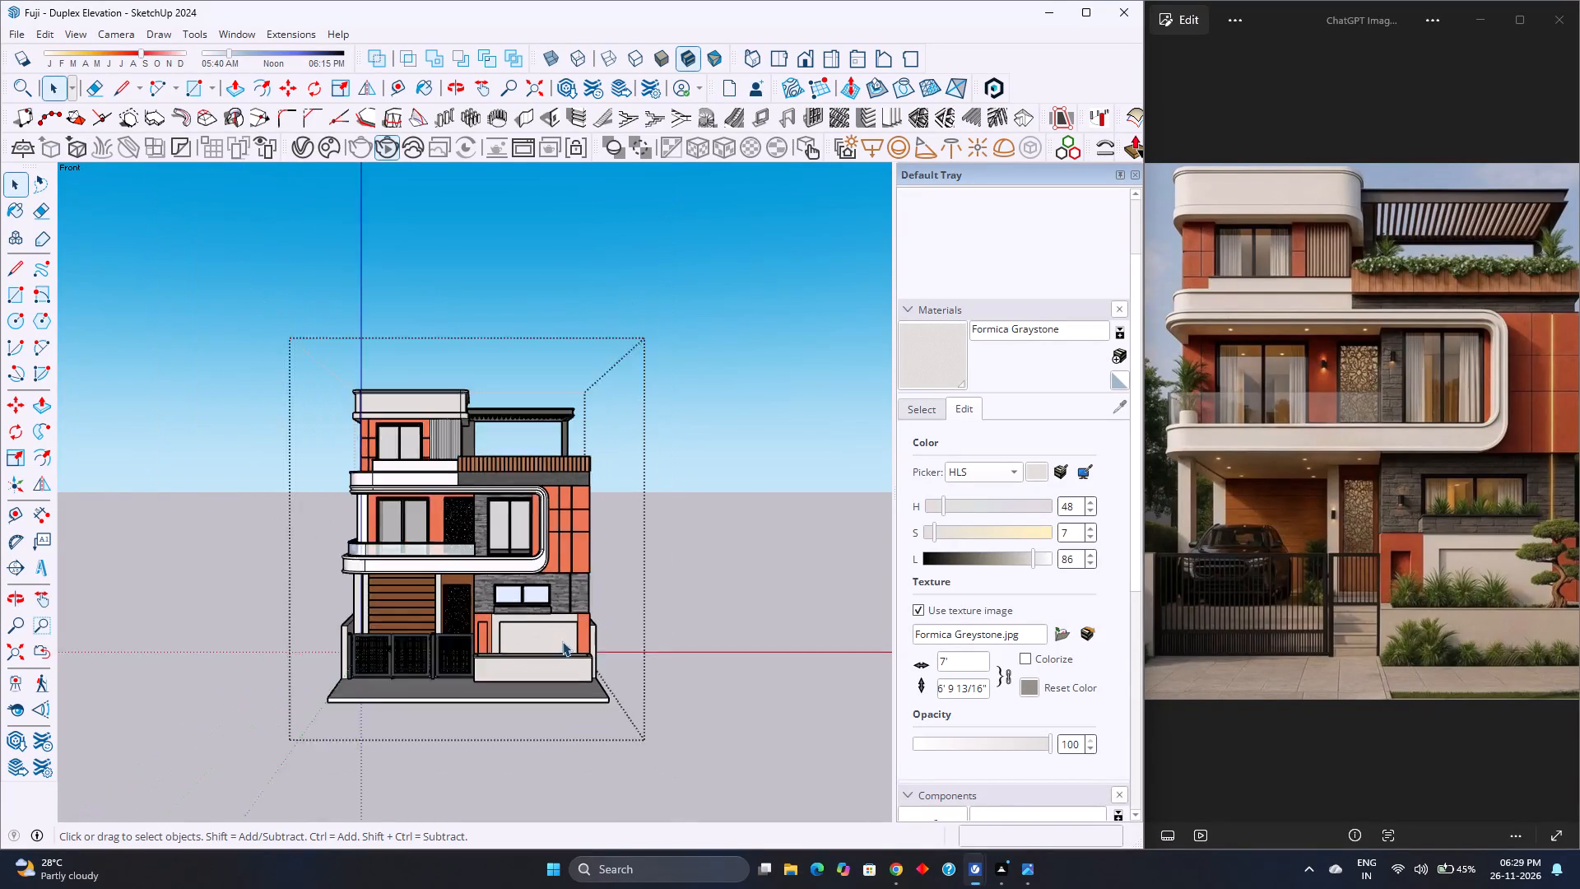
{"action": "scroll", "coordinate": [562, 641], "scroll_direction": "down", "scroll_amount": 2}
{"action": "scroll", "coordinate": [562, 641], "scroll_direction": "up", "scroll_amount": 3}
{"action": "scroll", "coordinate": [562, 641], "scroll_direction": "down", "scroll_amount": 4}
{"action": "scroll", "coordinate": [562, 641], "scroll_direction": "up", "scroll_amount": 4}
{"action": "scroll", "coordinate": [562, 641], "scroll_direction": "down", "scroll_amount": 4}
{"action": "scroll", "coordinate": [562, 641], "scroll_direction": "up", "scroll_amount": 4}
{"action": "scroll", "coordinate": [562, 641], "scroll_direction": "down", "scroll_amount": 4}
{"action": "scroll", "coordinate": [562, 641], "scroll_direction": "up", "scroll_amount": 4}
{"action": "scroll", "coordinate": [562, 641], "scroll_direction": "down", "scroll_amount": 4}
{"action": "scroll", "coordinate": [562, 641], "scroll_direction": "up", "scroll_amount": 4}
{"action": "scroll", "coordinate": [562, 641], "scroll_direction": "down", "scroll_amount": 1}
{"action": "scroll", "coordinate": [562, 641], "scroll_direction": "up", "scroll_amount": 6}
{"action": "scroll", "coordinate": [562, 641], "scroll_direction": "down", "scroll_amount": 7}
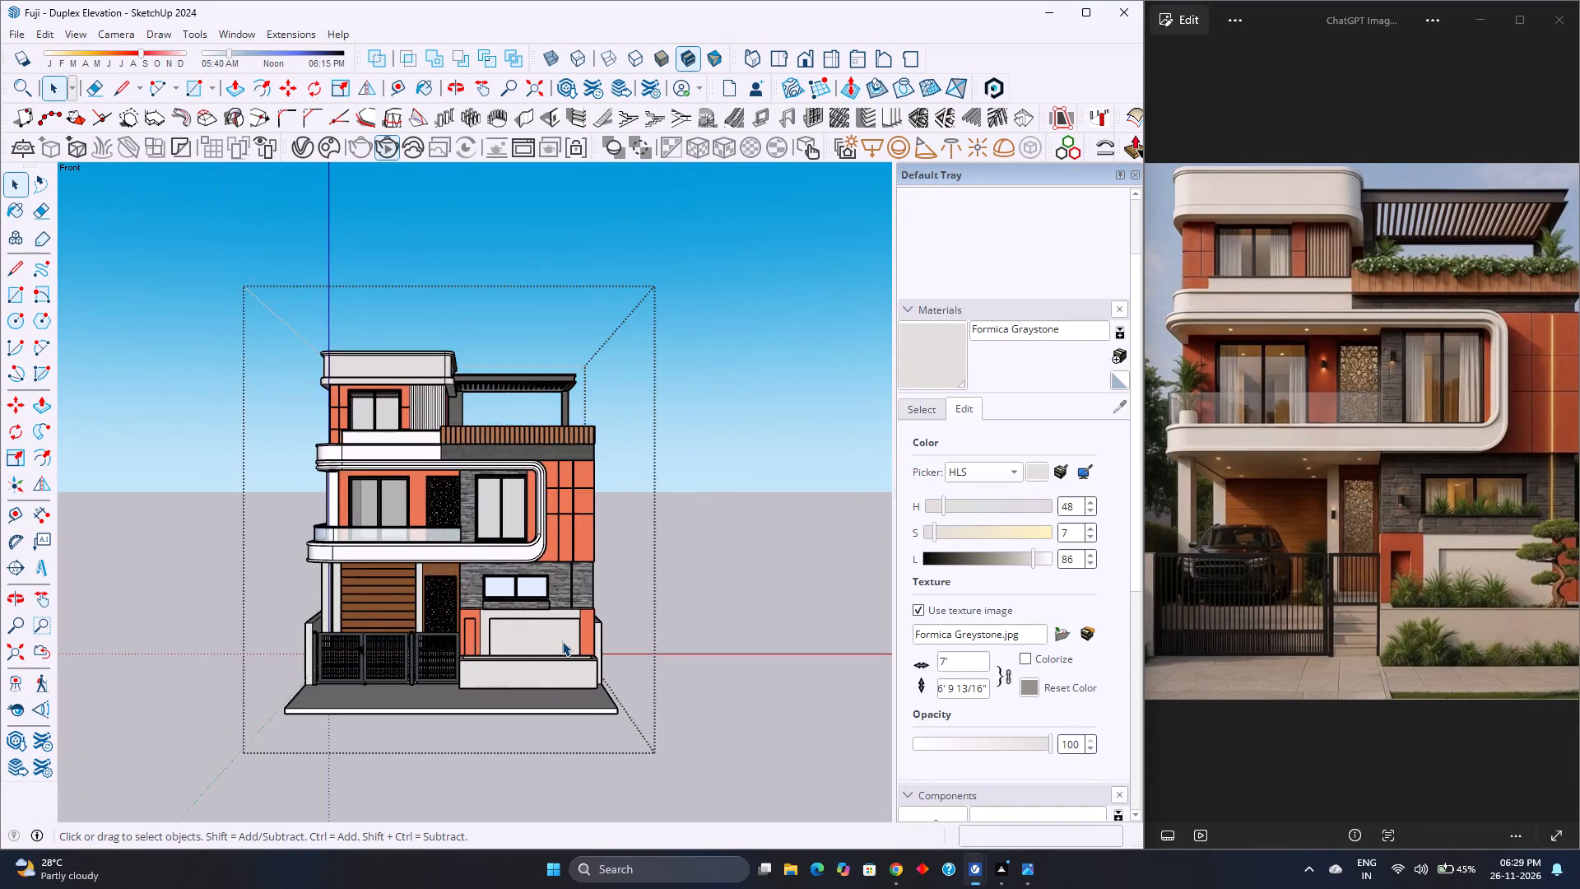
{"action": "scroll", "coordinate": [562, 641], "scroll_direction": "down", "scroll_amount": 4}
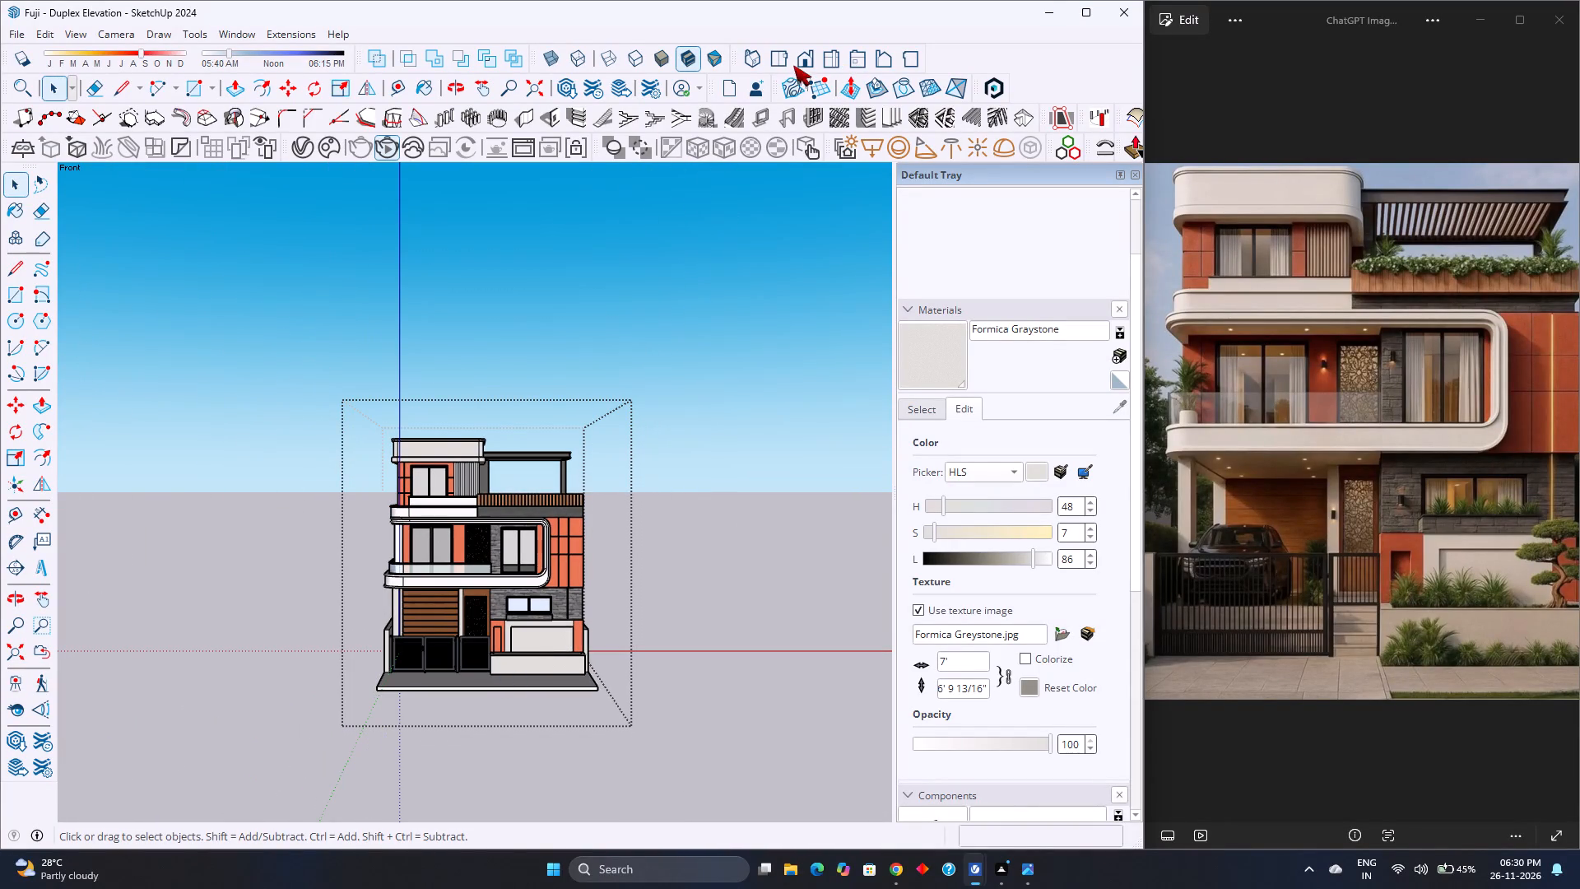
Set the standard front view and fit the entire duplex model in view.
{"action": "left_click", "coordinate": [802, 63]}
{"action": "double_click", "coordinate": [802, 61]}
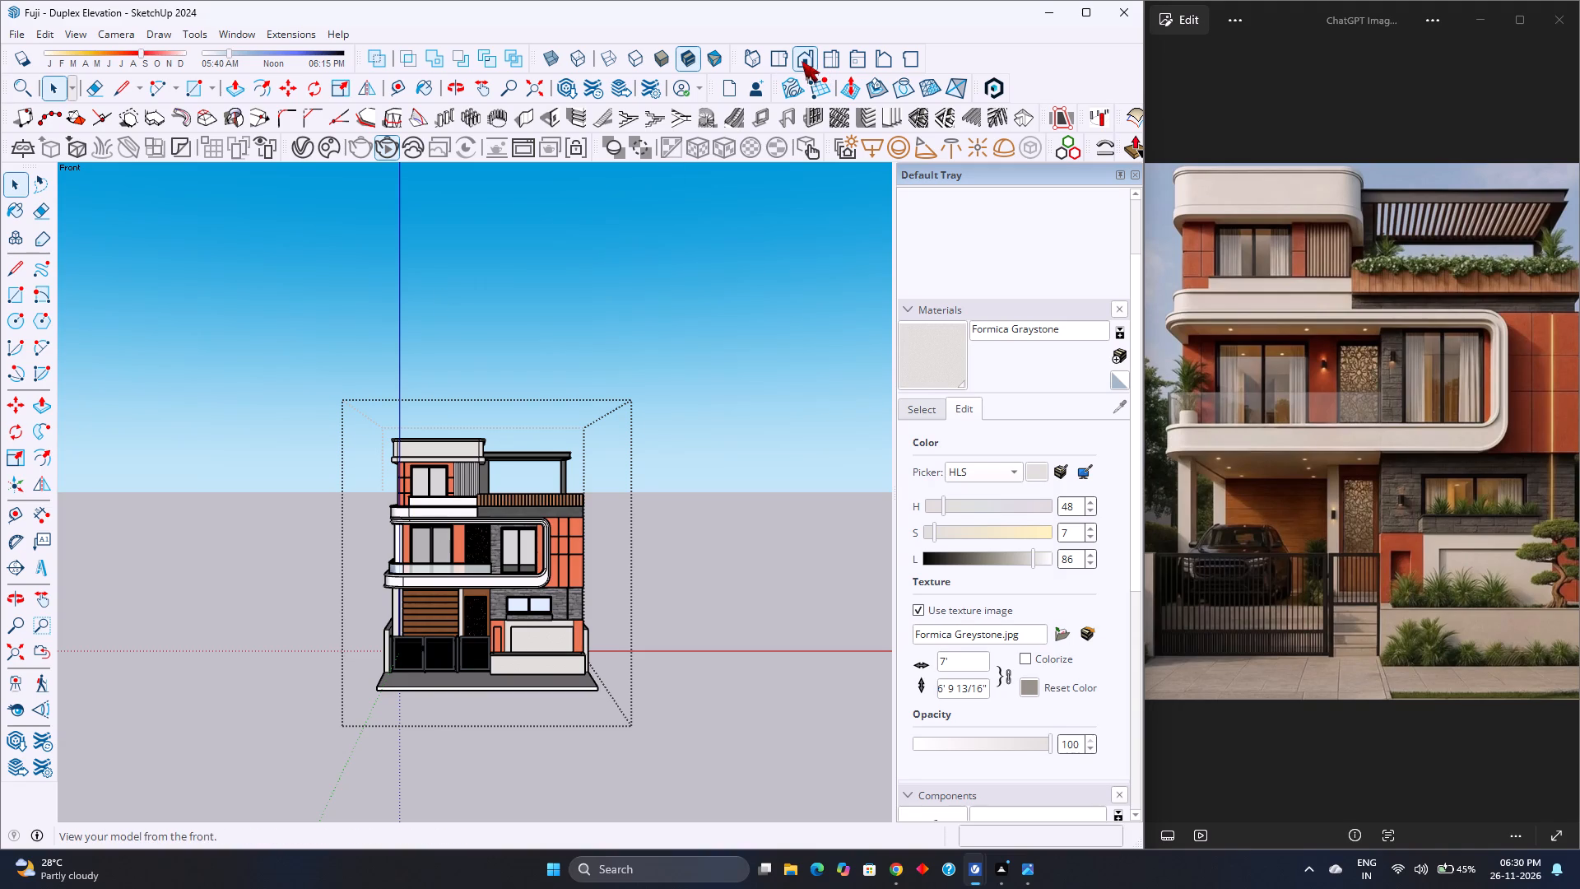
{"action": "left_click", "coordinate": [16, 659]}
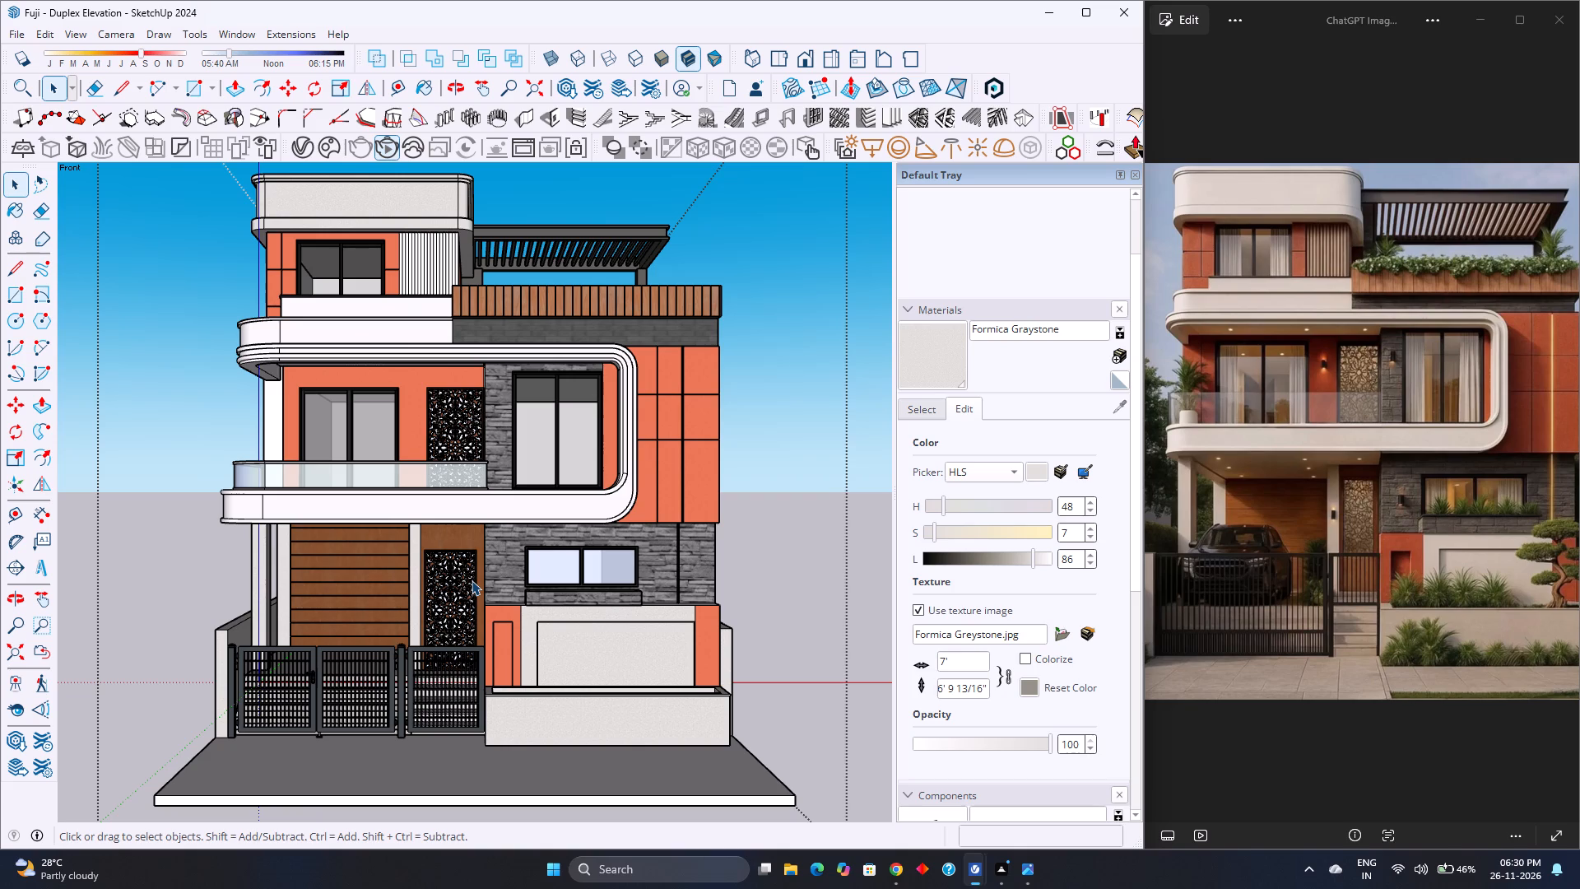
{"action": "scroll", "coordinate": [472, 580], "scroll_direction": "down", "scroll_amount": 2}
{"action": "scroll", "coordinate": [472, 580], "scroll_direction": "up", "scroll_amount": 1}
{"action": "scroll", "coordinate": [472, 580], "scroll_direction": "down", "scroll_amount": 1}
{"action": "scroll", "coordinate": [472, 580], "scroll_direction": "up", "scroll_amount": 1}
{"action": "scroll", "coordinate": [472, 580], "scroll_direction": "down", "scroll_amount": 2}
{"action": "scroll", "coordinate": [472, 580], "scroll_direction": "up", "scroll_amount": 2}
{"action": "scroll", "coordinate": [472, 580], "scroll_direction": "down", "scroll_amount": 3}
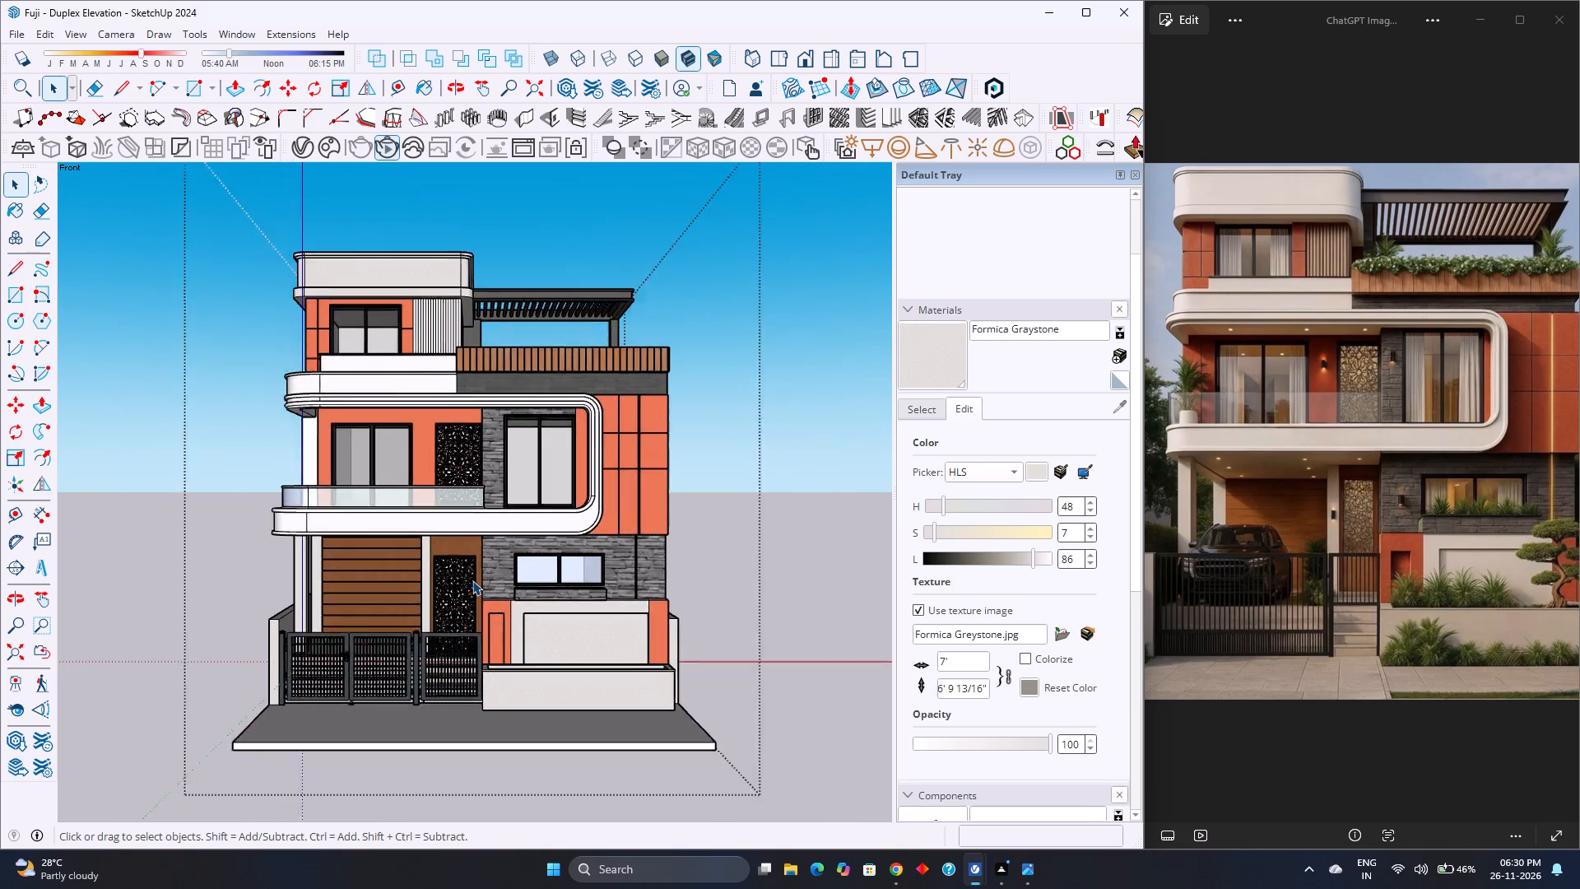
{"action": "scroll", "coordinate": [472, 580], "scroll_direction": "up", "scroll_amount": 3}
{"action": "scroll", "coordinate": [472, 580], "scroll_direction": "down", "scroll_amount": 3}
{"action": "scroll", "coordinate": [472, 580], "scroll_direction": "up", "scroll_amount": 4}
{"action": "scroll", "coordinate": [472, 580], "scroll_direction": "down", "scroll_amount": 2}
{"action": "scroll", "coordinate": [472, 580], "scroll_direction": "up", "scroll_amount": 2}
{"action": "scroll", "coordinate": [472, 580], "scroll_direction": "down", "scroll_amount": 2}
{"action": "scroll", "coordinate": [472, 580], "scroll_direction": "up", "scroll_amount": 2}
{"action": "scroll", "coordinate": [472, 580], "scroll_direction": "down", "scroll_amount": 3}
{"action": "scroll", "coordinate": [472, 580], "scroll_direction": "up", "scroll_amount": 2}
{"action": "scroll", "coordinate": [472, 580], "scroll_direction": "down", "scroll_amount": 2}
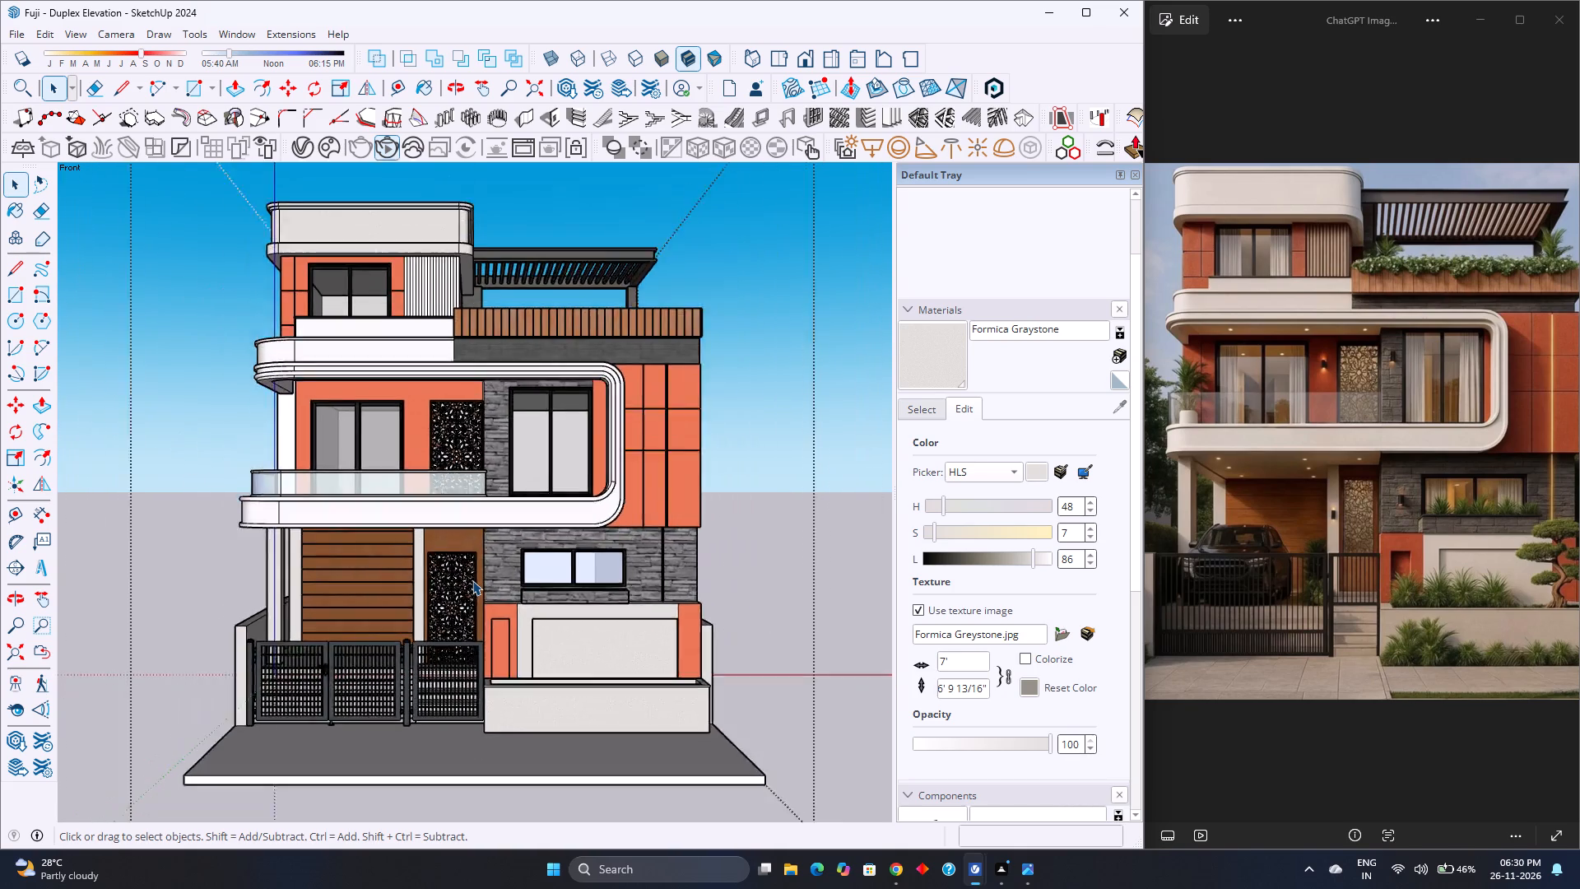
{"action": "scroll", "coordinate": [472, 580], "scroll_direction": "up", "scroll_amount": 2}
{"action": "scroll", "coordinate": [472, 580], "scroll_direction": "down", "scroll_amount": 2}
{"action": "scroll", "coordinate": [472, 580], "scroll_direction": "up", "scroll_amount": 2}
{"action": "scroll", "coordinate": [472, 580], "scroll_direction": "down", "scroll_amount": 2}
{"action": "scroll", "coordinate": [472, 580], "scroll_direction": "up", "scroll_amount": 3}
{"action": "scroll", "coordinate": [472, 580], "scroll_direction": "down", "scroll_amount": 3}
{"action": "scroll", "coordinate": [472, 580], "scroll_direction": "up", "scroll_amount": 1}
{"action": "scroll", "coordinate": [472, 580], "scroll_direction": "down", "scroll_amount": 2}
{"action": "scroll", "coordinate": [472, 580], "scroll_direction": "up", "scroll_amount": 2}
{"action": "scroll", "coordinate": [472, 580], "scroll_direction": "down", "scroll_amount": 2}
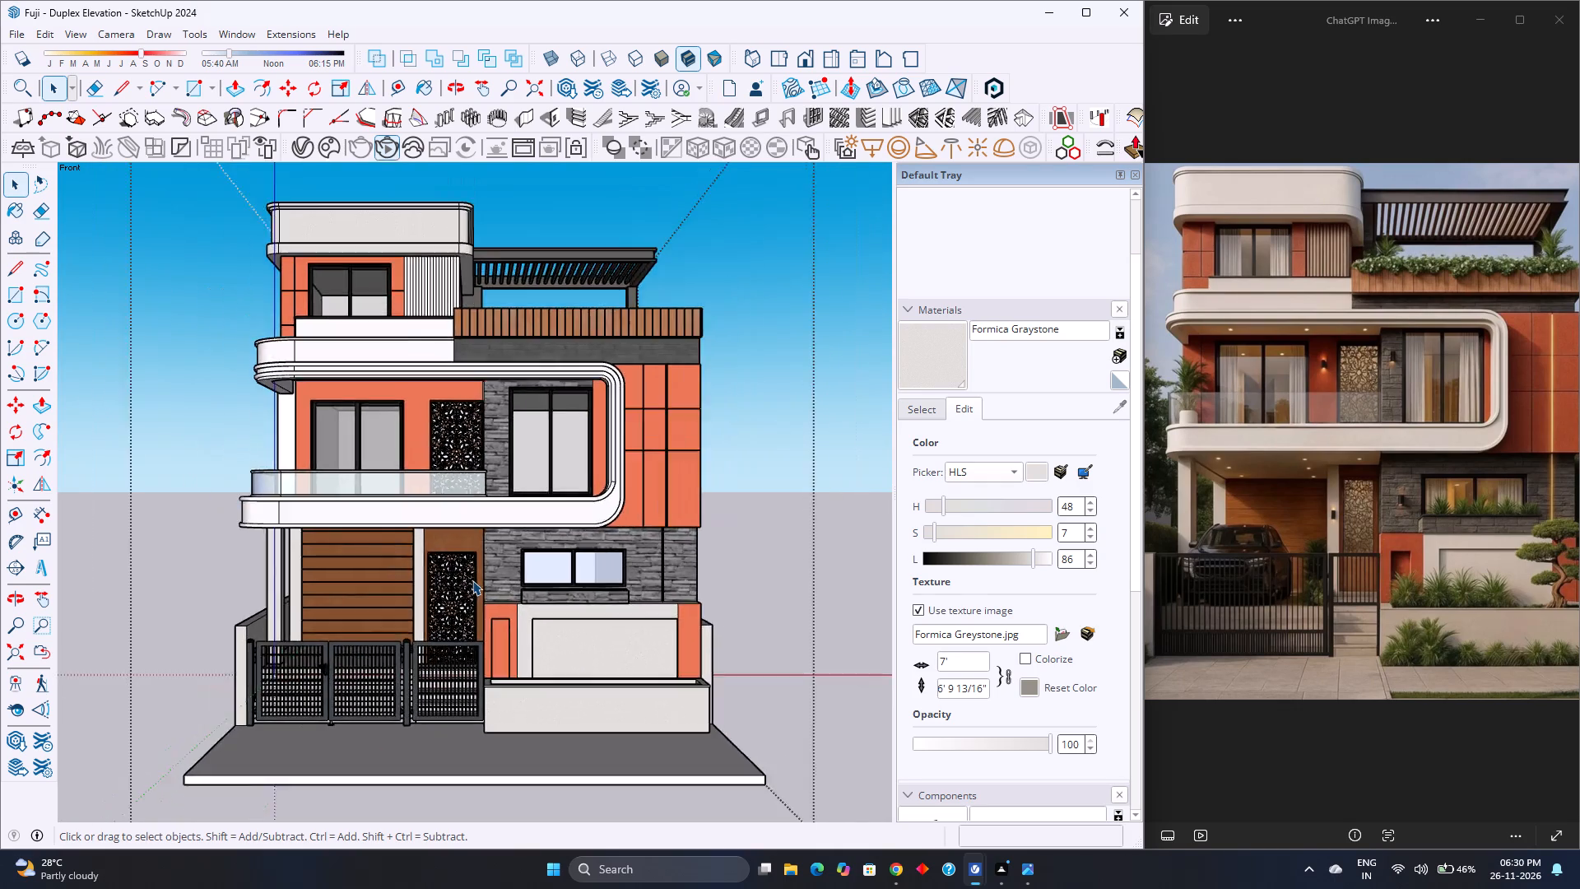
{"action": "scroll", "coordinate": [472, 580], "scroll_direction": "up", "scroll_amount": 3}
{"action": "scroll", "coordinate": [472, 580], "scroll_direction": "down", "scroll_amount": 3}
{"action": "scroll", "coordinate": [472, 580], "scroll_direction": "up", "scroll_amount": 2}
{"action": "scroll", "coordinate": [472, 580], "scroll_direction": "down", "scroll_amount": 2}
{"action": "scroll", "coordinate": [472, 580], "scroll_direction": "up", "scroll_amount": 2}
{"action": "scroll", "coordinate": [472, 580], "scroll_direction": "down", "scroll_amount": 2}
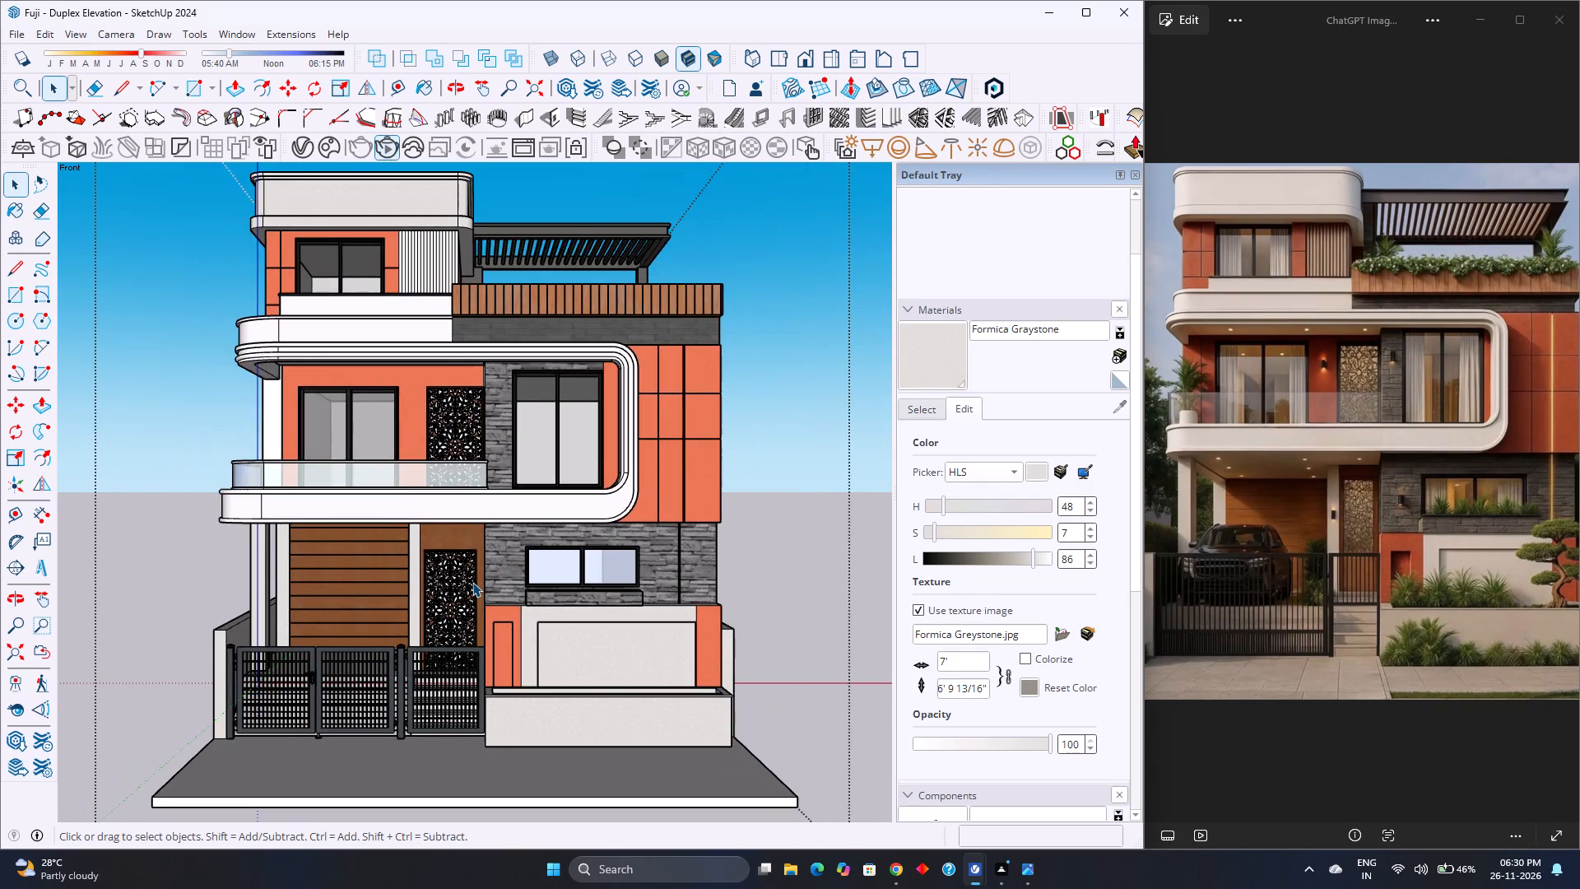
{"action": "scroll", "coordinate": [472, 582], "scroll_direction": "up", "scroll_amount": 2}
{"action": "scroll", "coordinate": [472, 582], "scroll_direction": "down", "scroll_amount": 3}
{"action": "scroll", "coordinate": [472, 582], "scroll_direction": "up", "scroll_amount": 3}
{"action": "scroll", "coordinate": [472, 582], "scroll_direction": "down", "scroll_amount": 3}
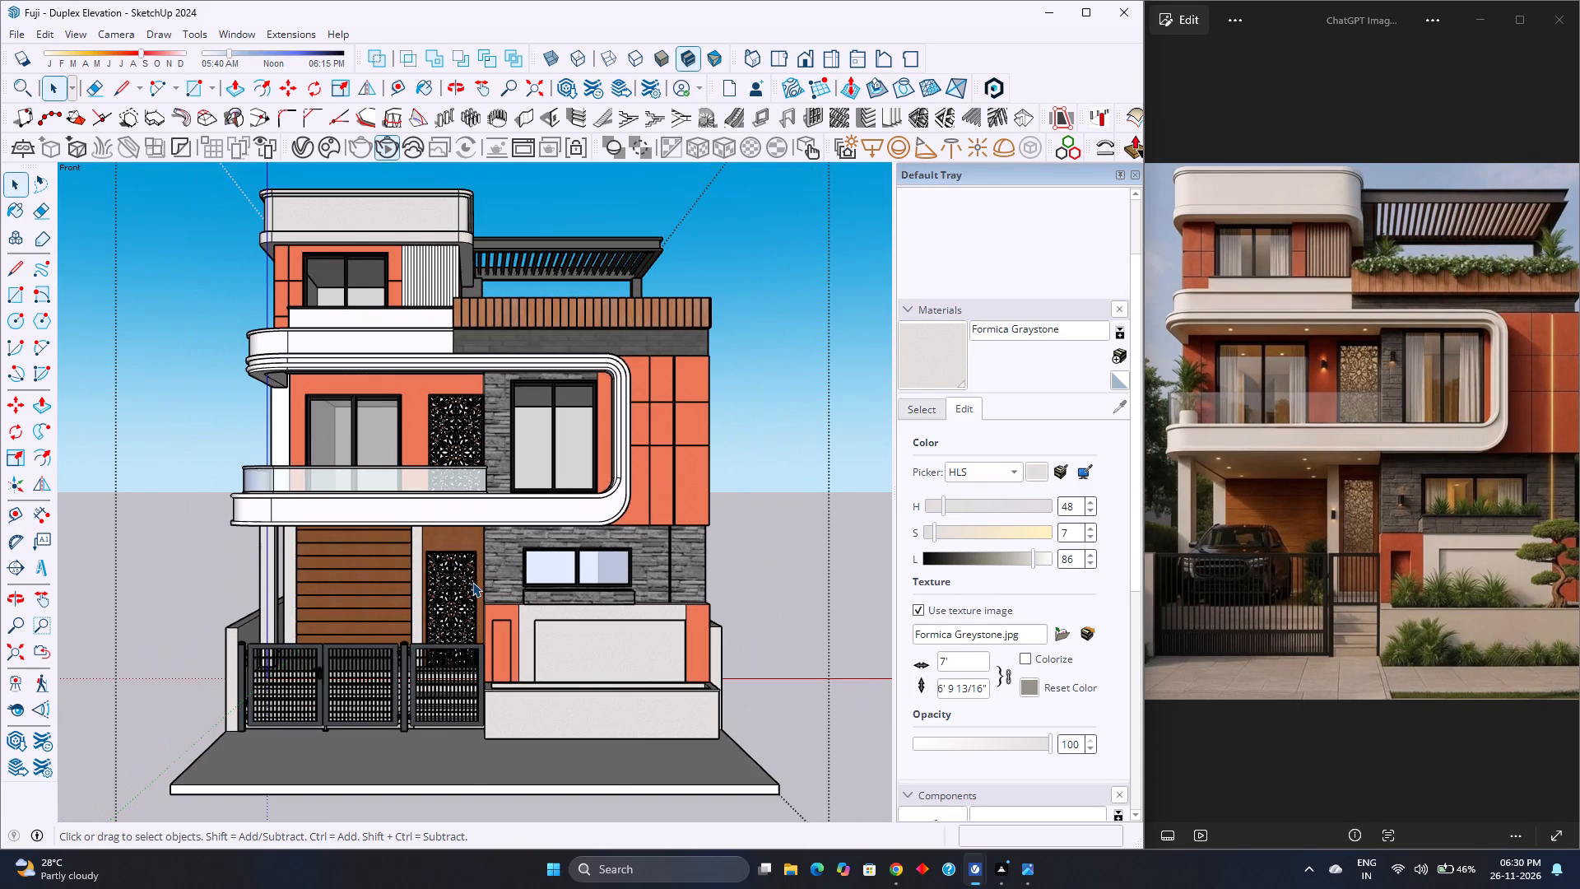
Examine the duplex from angled front and side viewpoints, checking the facade, balcony band, pergola and entrance gates against the reference image.
{"action": "middle_click_drag", "start_coordinate": [472, 583], "coordinate": [371, 594]}
{"action": "middle_click", "coordinate": [371, 594]}
{"action": "scroll", "coordinate": [371, 594], "scroll_direction": "up", "scroll_amount": 2}
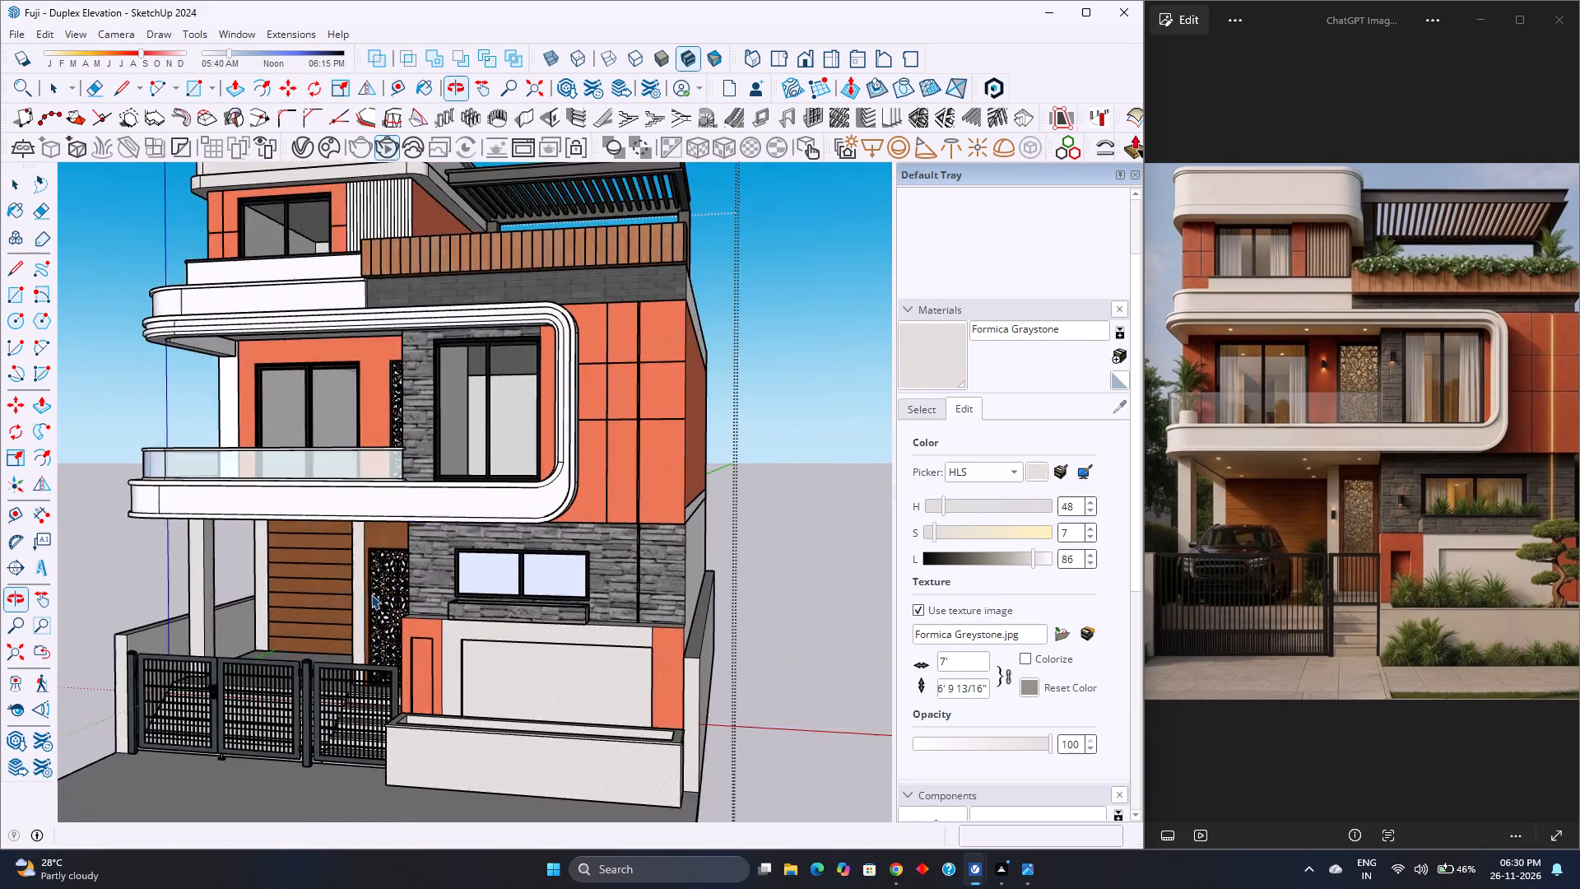
{"action": "scroll", "coordinate": [371, 594], "scroll_direction": "down", "scroll_amount": 3}
{"action": "scroll", "coordinate": [371, 594], "scroll_direction": "up", "scroll_amount": 2}
{"action": "scroll", "coordinate": [371, 594], "scroll_direction": "down", "scroll_amount": 2}
{"action": "scroll", "coordinate": [371, 594], "scroll_direction": "up", "scroll_amount": 3}
{"action": "scroll", "coordinate": [371, 594], "scroll_direction": "down", "scroll_amount": 4}
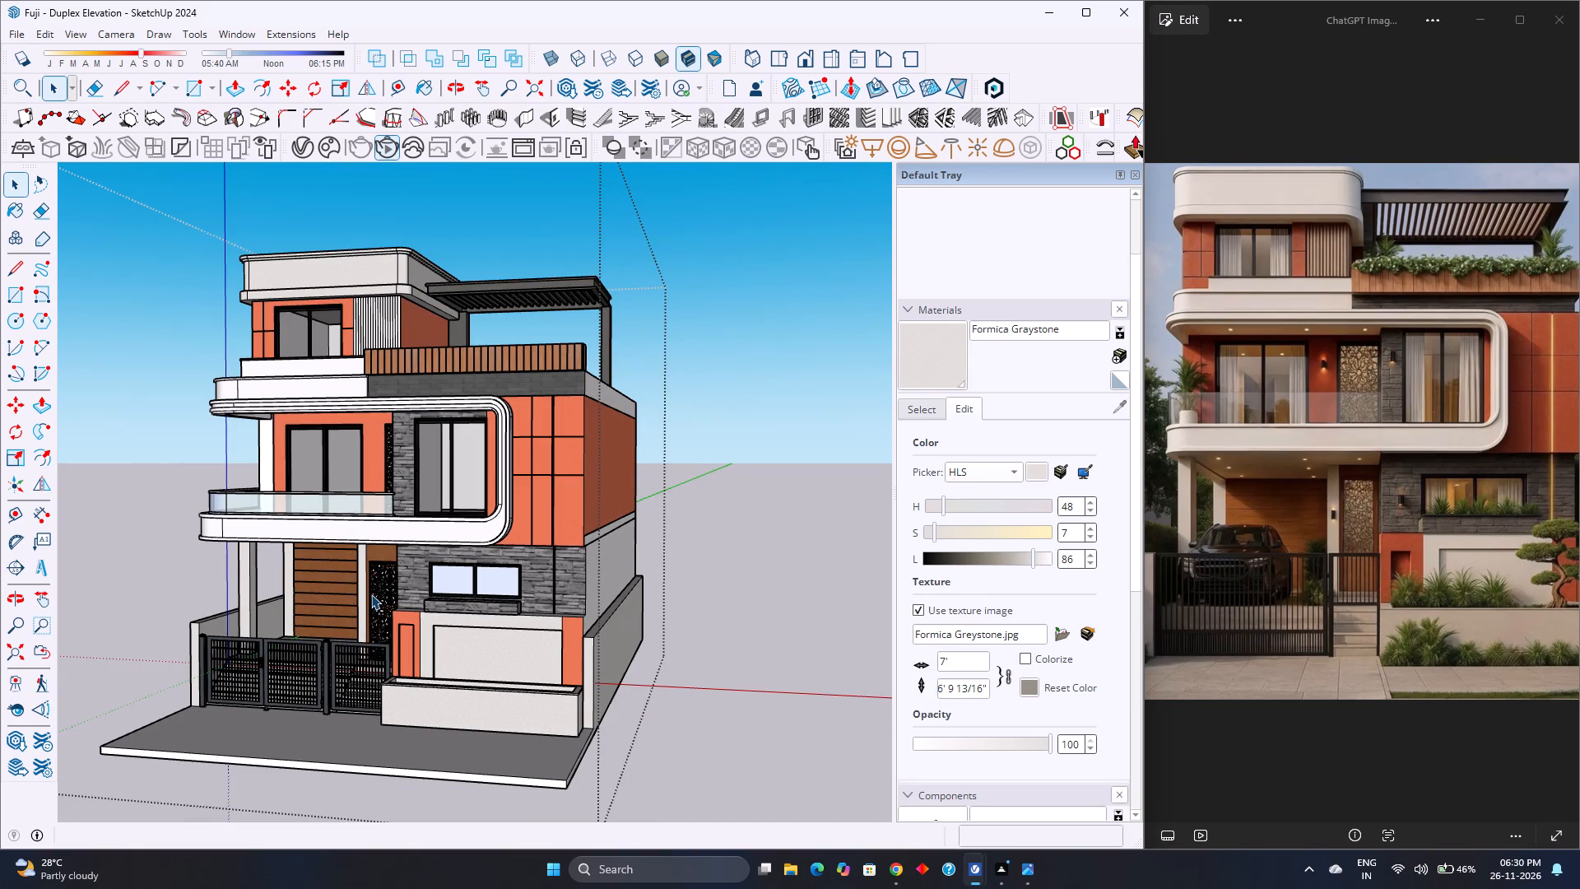
{"action": "scroll", "coordinate": [371, 594], "scroll_direction": "up", "scroll_amount": 3}
{"action": "scroll", "coordinate": [371, 594], "scroll_direction": "down", "scroll_amount": 4}
{"action": "left_click", "coordinate": [12, 659]}
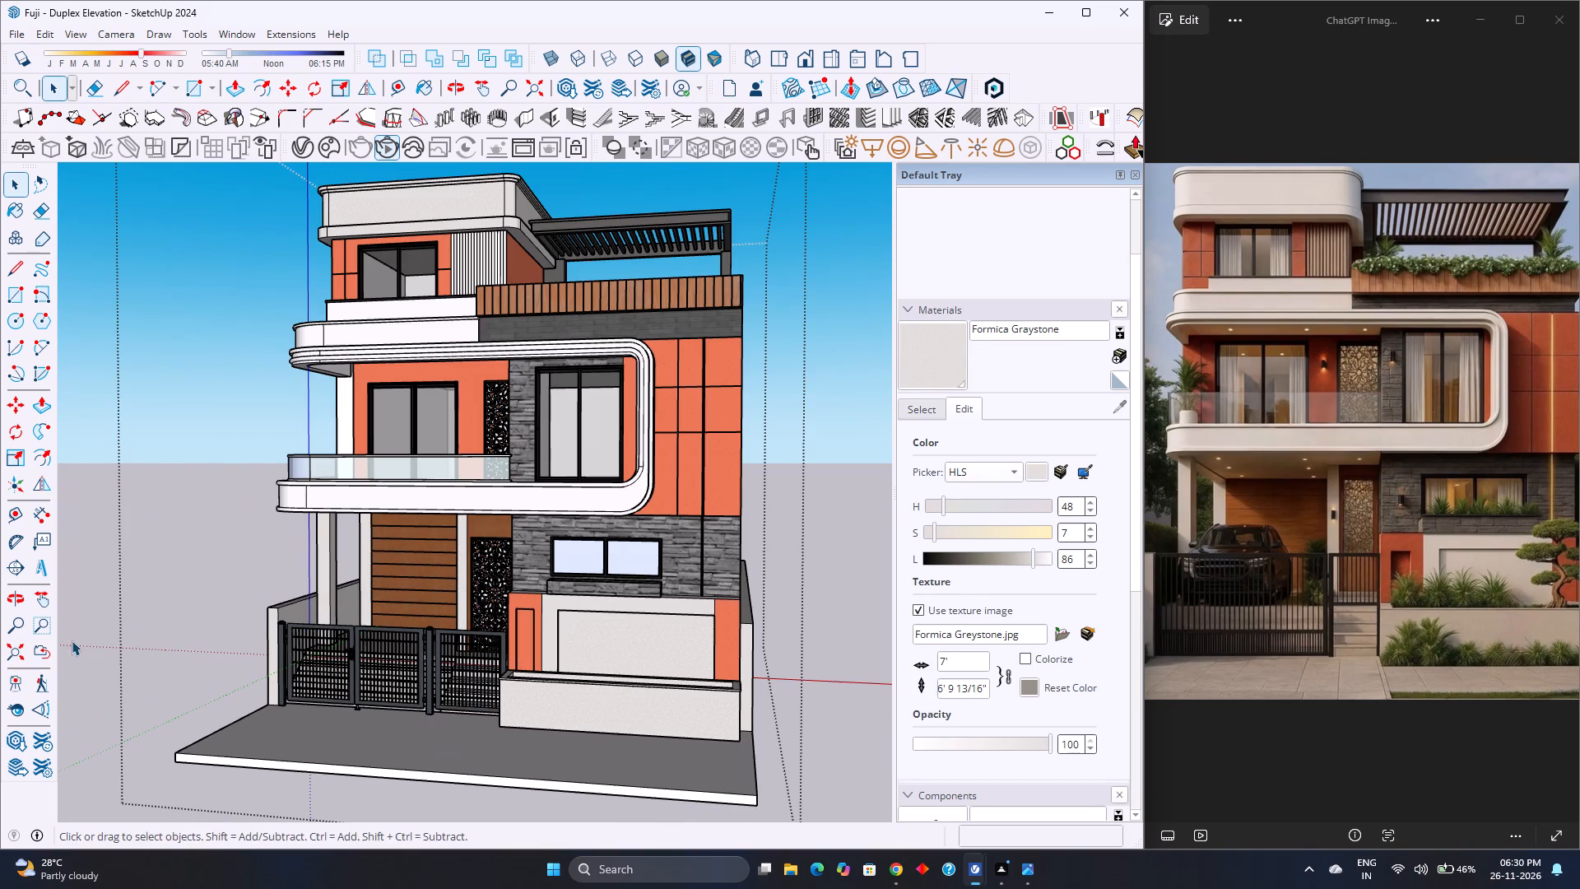
{"action": "scroll", "coordinate": [461, 587], "scroll_direction": "up", "scroll_amount": 2}
{"action": "scroll", "coordinate": [461, 587], "scroll_direction": "down", "scroll_amount": 2}
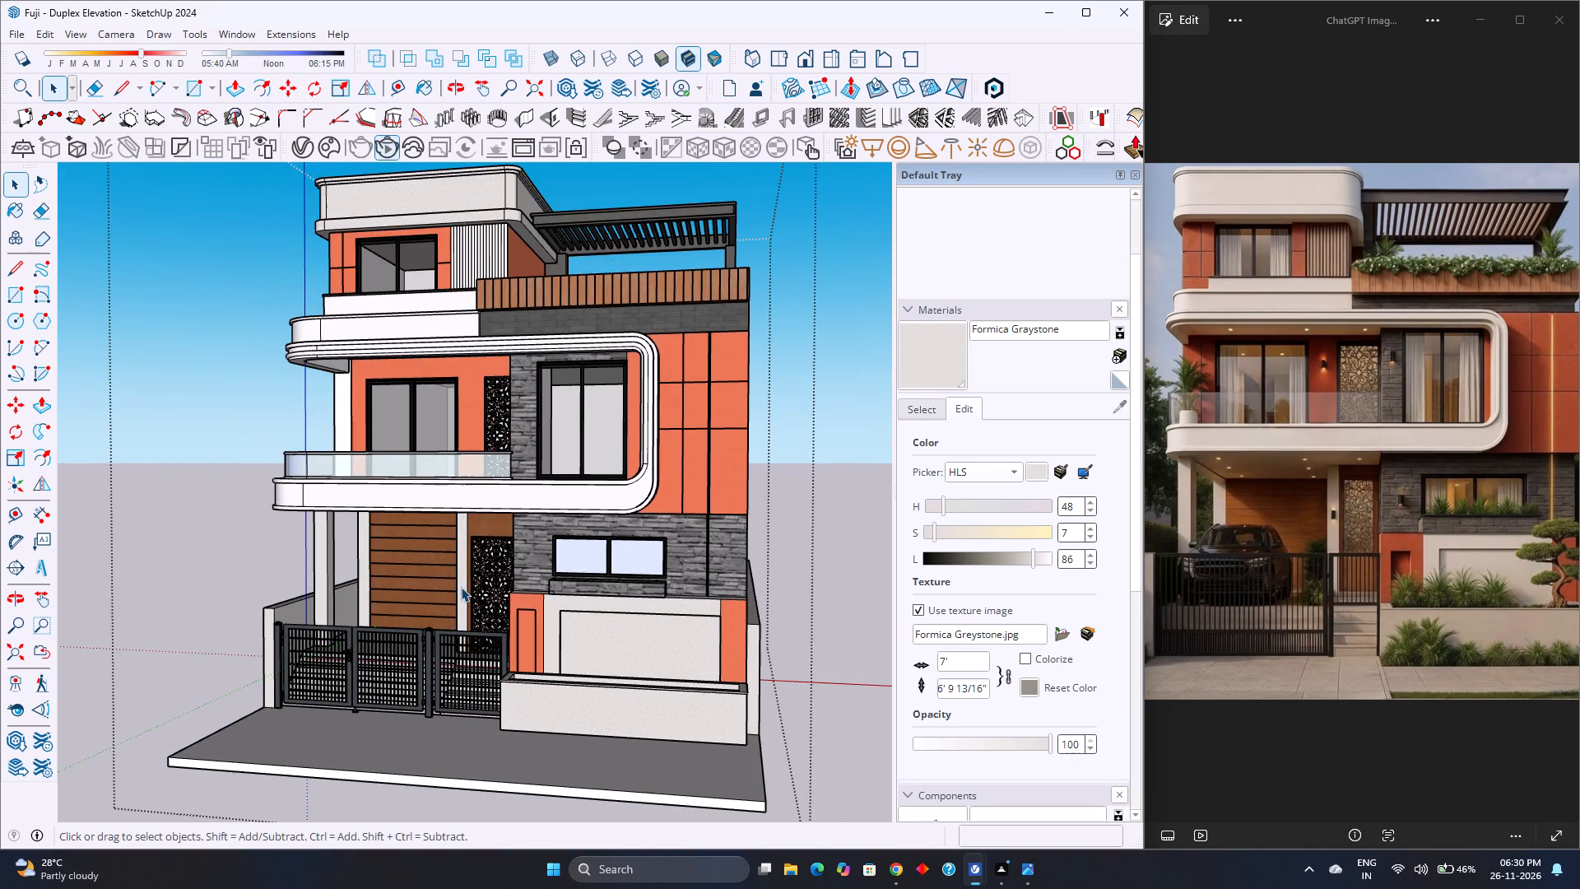
{"action": "scroll", "coordinate": [461, 587], "scroll_direction": "up", "scroll_amount": 2}
{"action": "scroll", "coordinate": [461, 587], "scroll_direction": "down", "scroll_amount": 4}
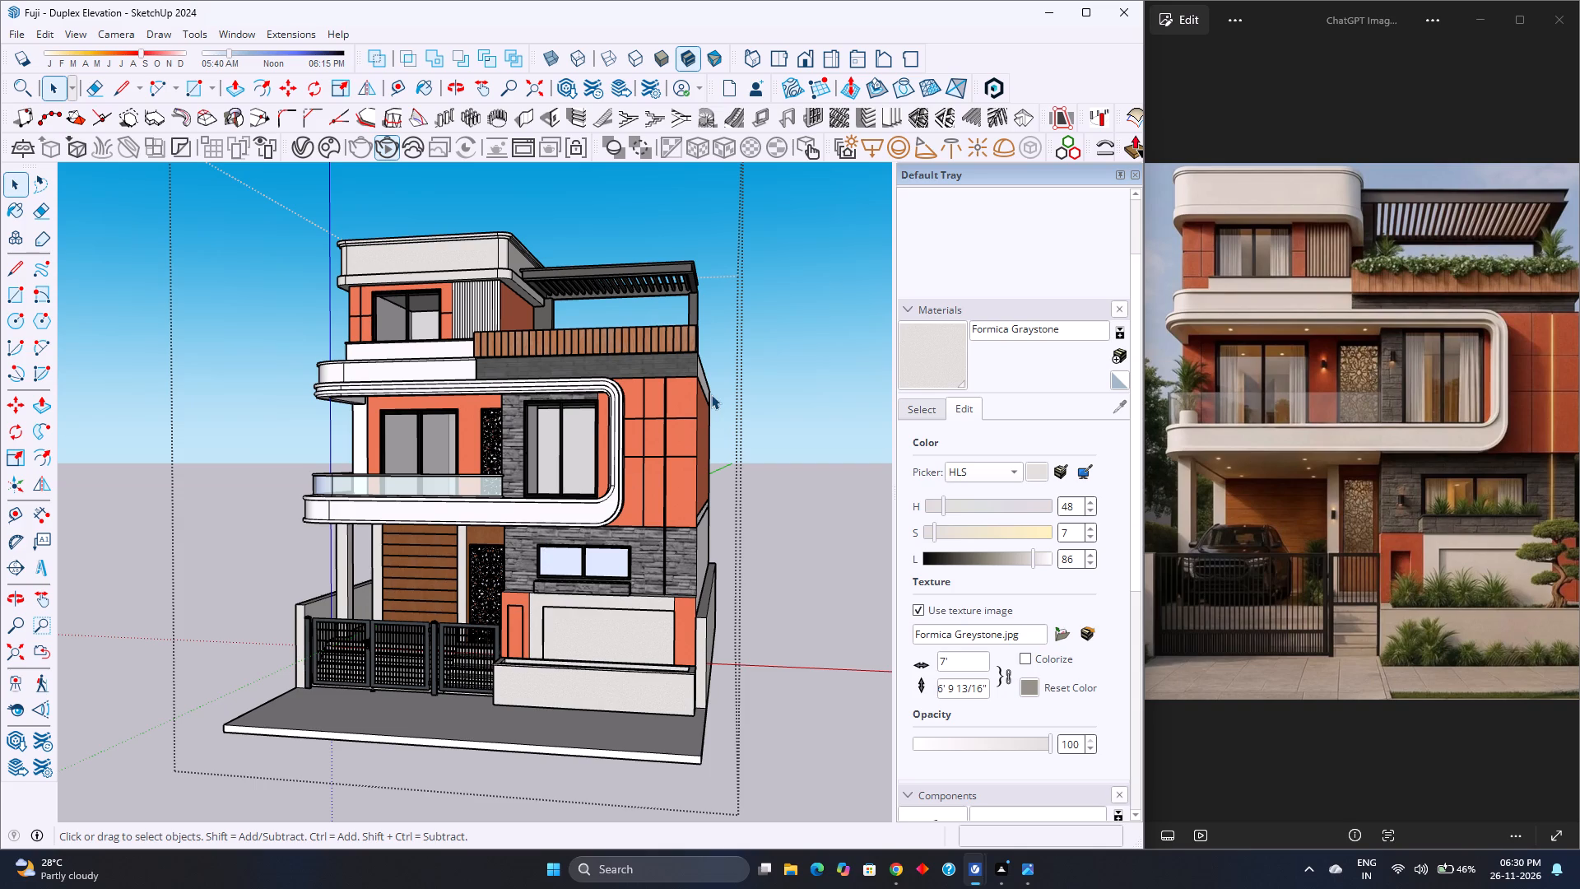
{"action": "scroll", "coordinate": [715, 390], "scroll_direction": "up", "scroll_amount": 1}
{"action": "middle_click_drag", "start_coordinate": [619, 467], "coordinate": [619, 439]}
{"action": "scroll", "coordinate": [554, 449], "scroll_direction": "down", "scroll_amount": 2}
{"action": "scroll", "coordinate": [554, 449], "scroll_direction": "up", "scroll_amount": 2}
{"action": "scroll", "coordinate": [554, 449], "scroll_direction": "down", "scroll_amount": 2}
{"action": "scroll", "coordinate": [554, 449], "scroll_direction": "up", "scroll_amount": 2}
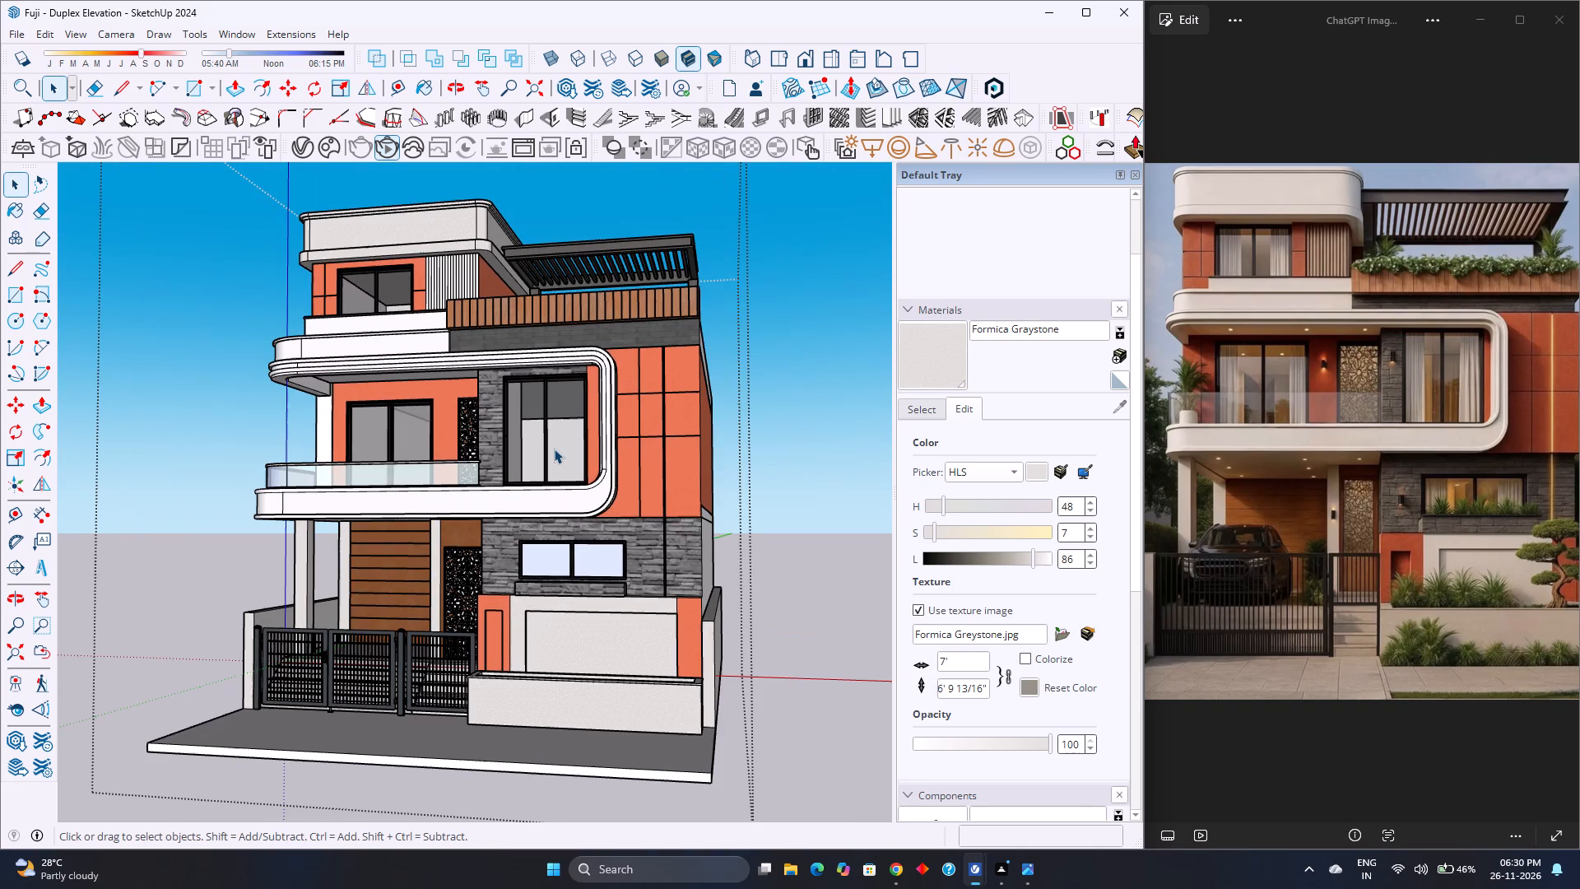
{"action": "middle_click_drag", "start_coordinate": [554, 449], "coordinate": [676, 465]}
{"action": "middle_click_drag", "start_coordinate": [676, 465], "coordinate": [634, 465]}
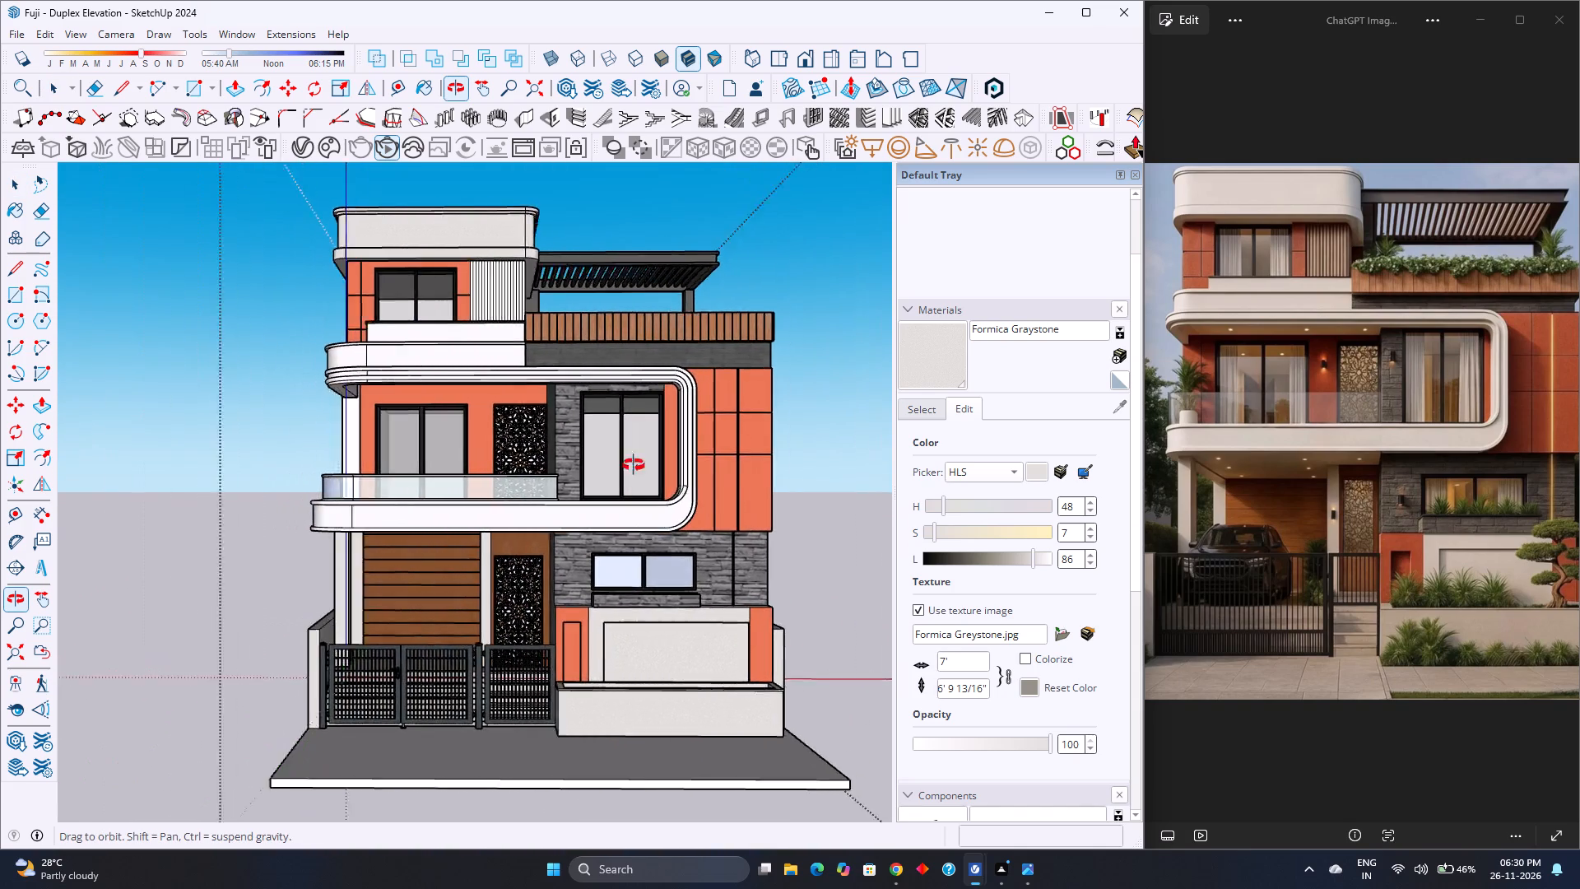
{"action": "middle_click_drag", "start_coordinate": [634, 465], "coordinate": [614, 464]}
{"action": "middle_click", "coordinate": [614, 464]}
{"action": "middle_click_drag", "start_coordinate": [614, 464], "coordinate": [488, 458]}
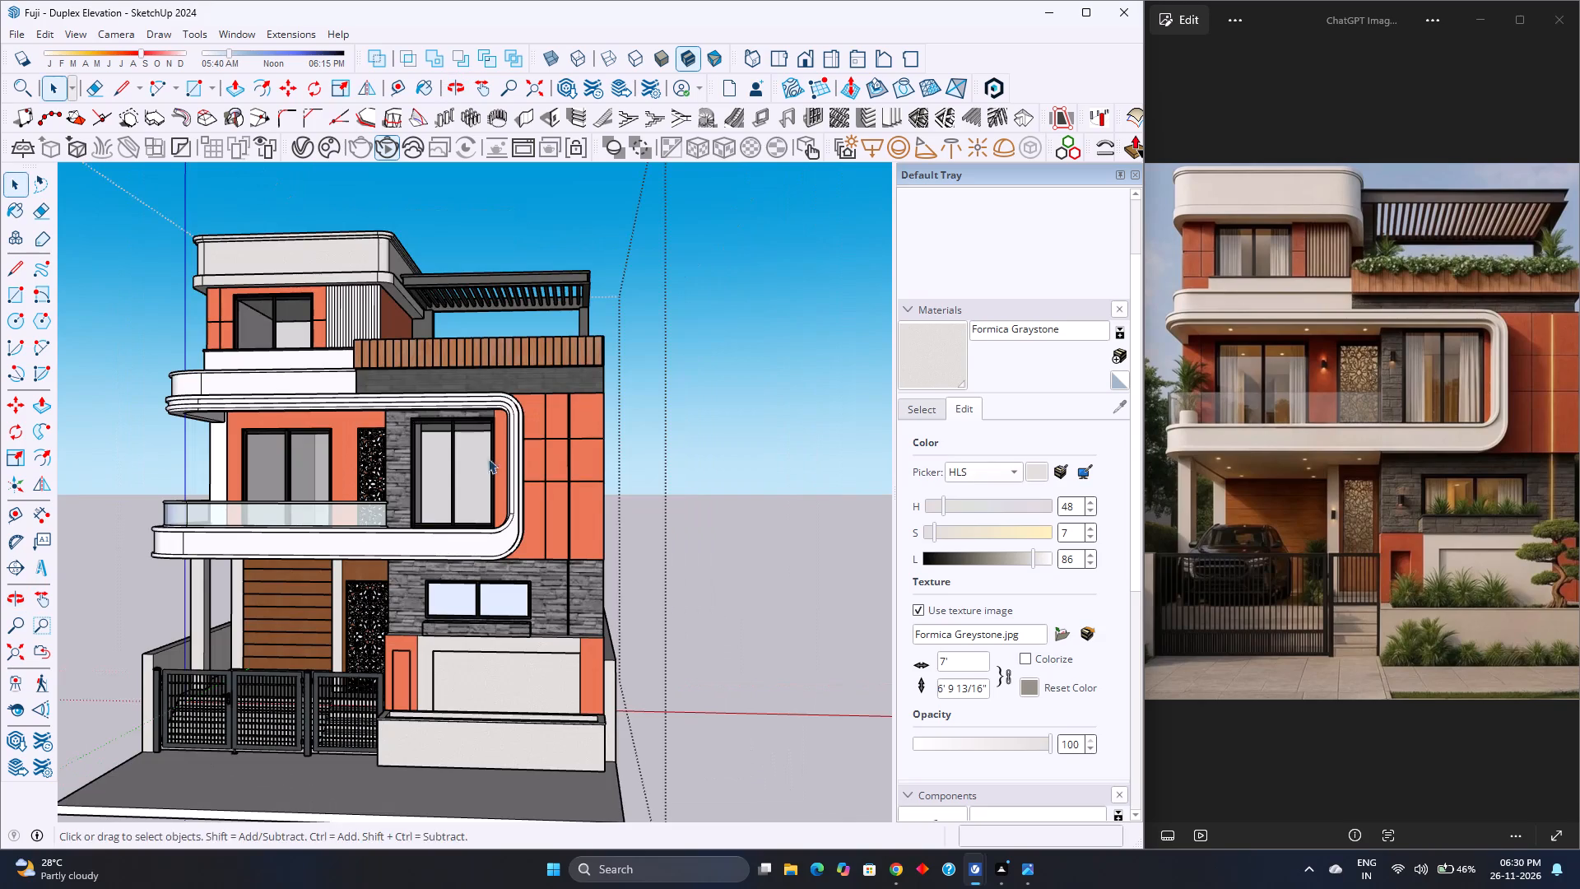
{"action": "middle_click_drag", "start_coordinate": [488, 458], "coordinate": [485, 458]}
{"action": "middle_click", "coordinate": [485, 458]}
{"action": "scroll", "coordinate": [485, 458], "scroll_direction": "down", "scroll_amount": 2}
{"action": "left_click", "coordinate": [17, 642]}
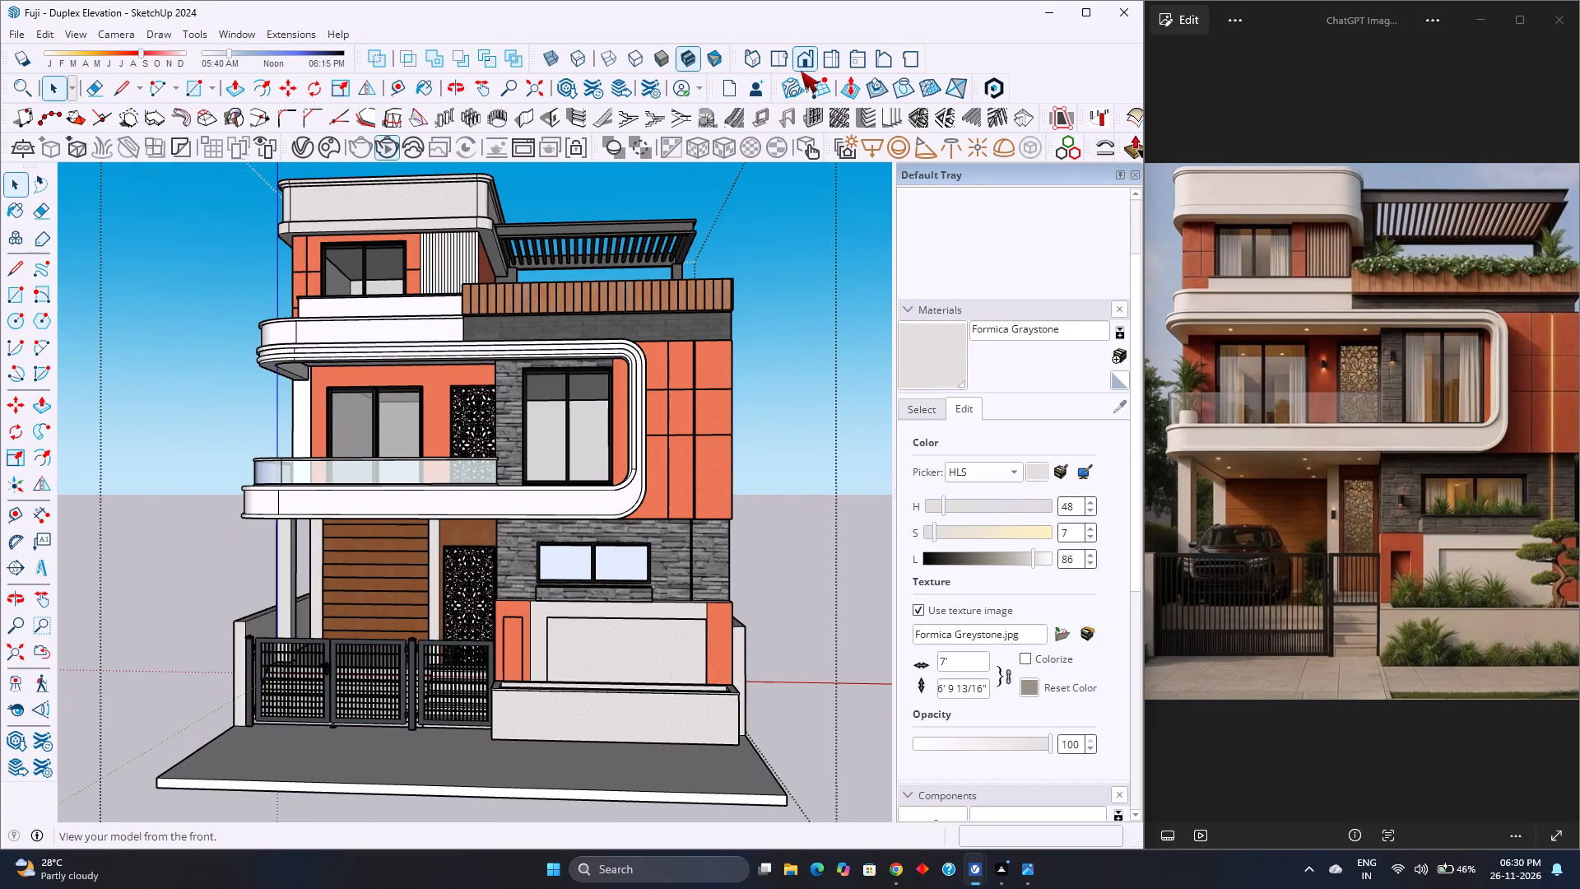
Return to the standard front view and fit the entire duplex model in view.
{"action": "left_click", "coordinate": [802, 67]}
{"action": "left_click", "coordinate": [26, 649]}
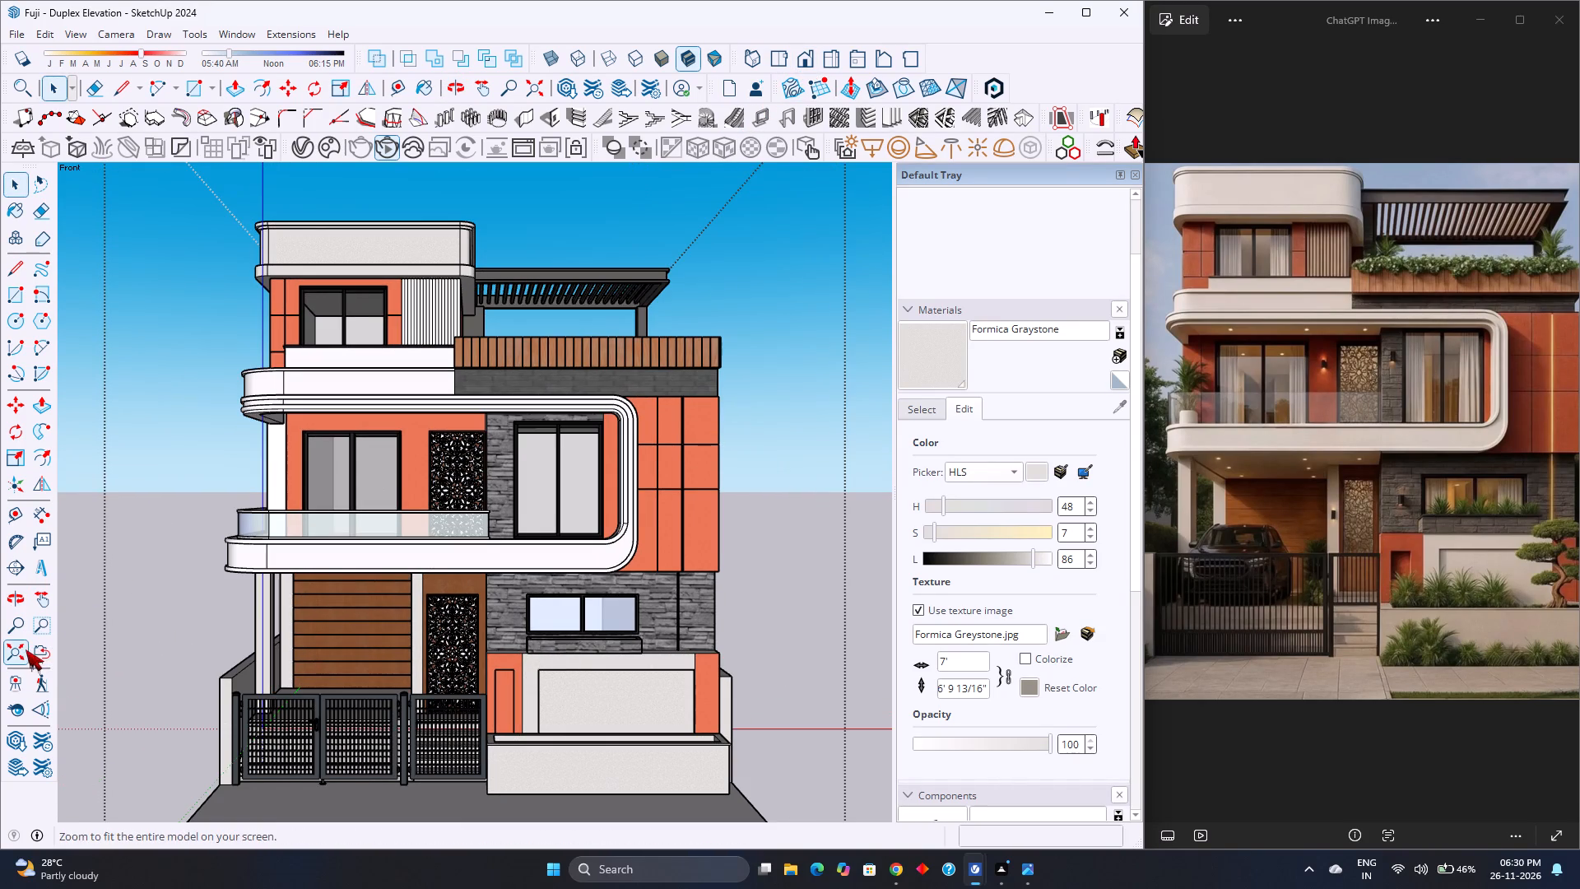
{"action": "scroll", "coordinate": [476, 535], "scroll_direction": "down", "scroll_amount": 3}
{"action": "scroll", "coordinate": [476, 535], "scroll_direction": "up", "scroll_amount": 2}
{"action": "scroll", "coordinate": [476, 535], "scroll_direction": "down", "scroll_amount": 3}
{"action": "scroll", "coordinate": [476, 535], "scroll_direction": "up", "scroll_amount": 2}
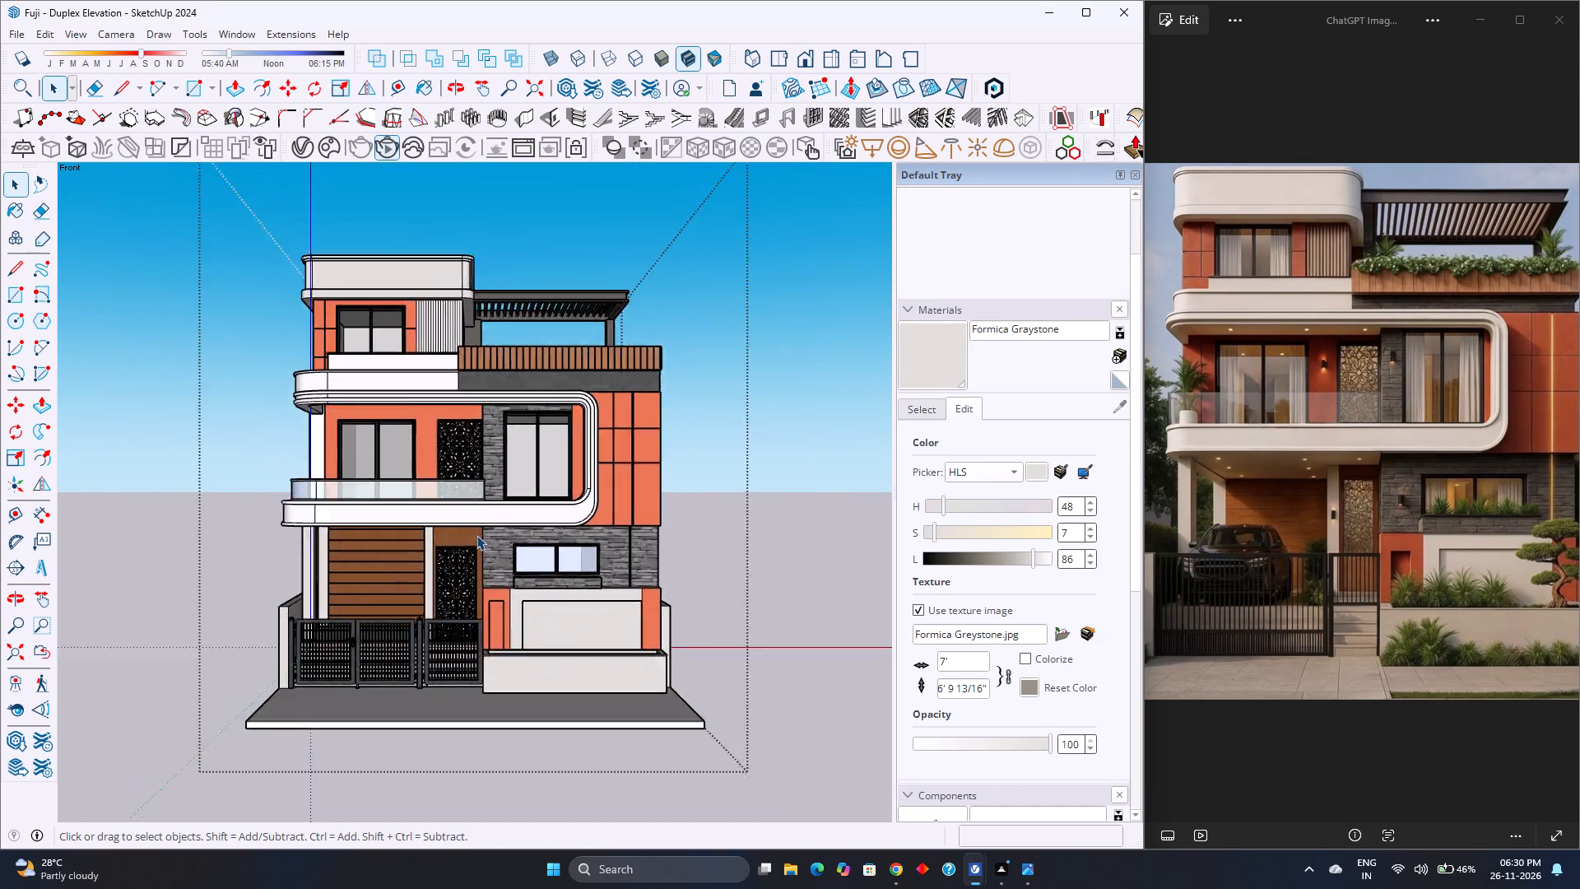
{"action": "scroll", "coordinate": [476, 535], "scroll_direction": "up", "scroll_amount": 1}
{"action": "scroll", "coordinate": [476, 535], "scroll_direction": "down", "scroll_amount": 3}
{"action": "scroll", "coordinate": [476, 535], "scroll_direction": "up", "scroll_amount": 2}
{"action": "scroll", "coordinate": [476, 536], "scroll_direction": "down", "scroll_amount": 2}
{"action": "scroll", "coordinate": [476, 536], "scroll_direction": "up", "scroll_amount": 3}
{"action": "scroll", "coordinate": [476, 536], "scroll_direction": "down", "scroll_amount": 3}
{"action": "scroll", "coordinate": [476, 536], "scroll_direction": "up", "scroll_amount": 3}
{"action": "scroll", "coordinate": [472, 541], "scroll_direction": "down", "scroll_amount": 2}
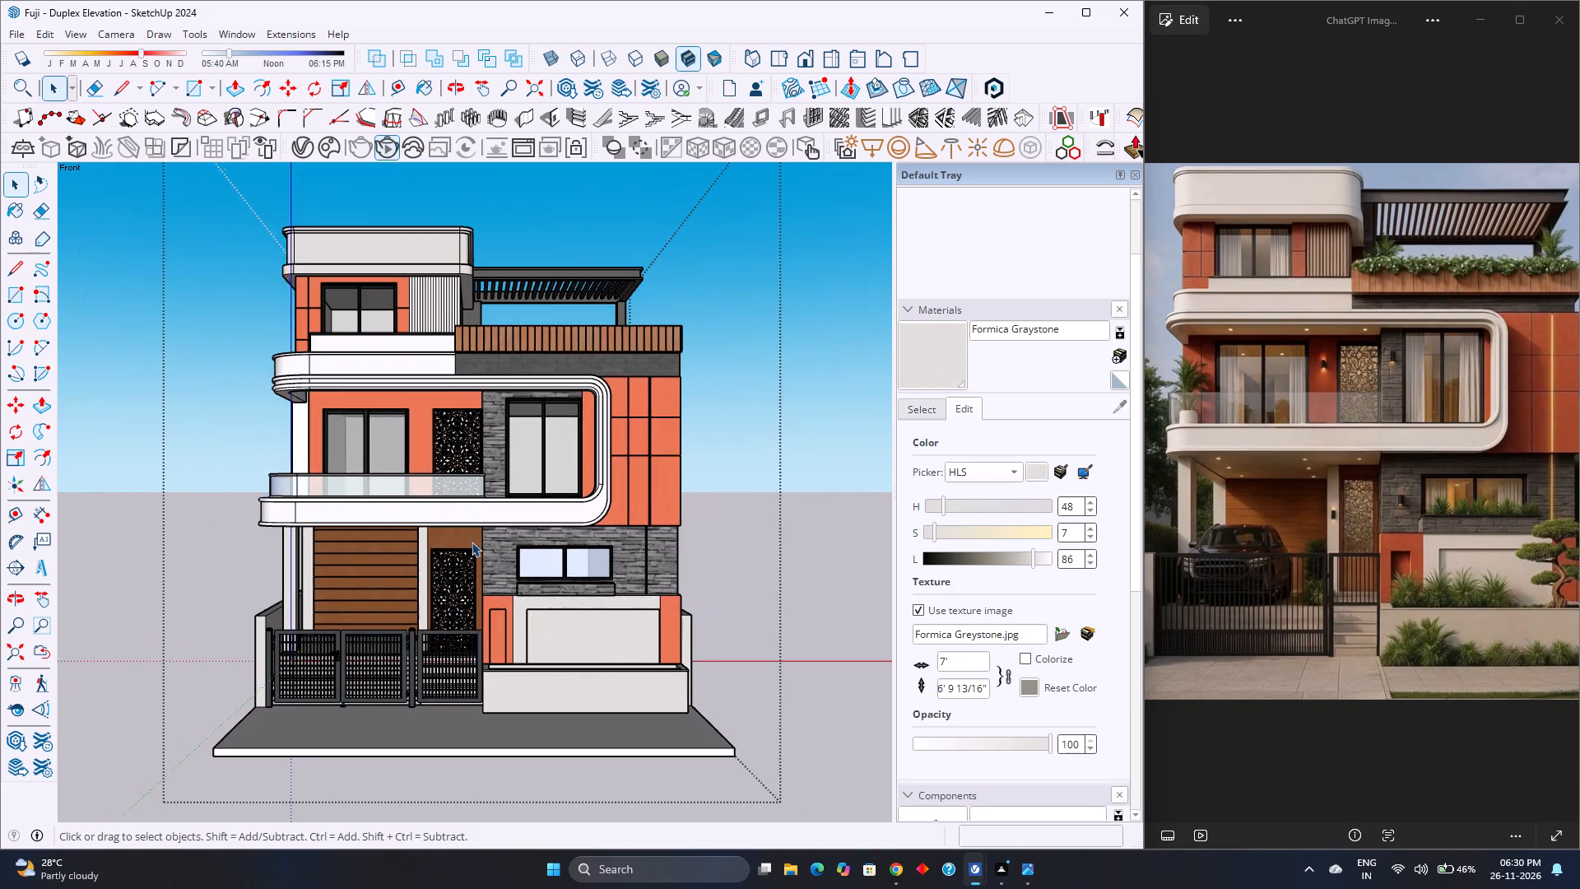
Examine the front facade and side wall of the duplex from a low angled viewpoint and from the front.
{"action": "middle_click_drag", "start_coordinate": [472, 551], "coordinate": [364, 519]}
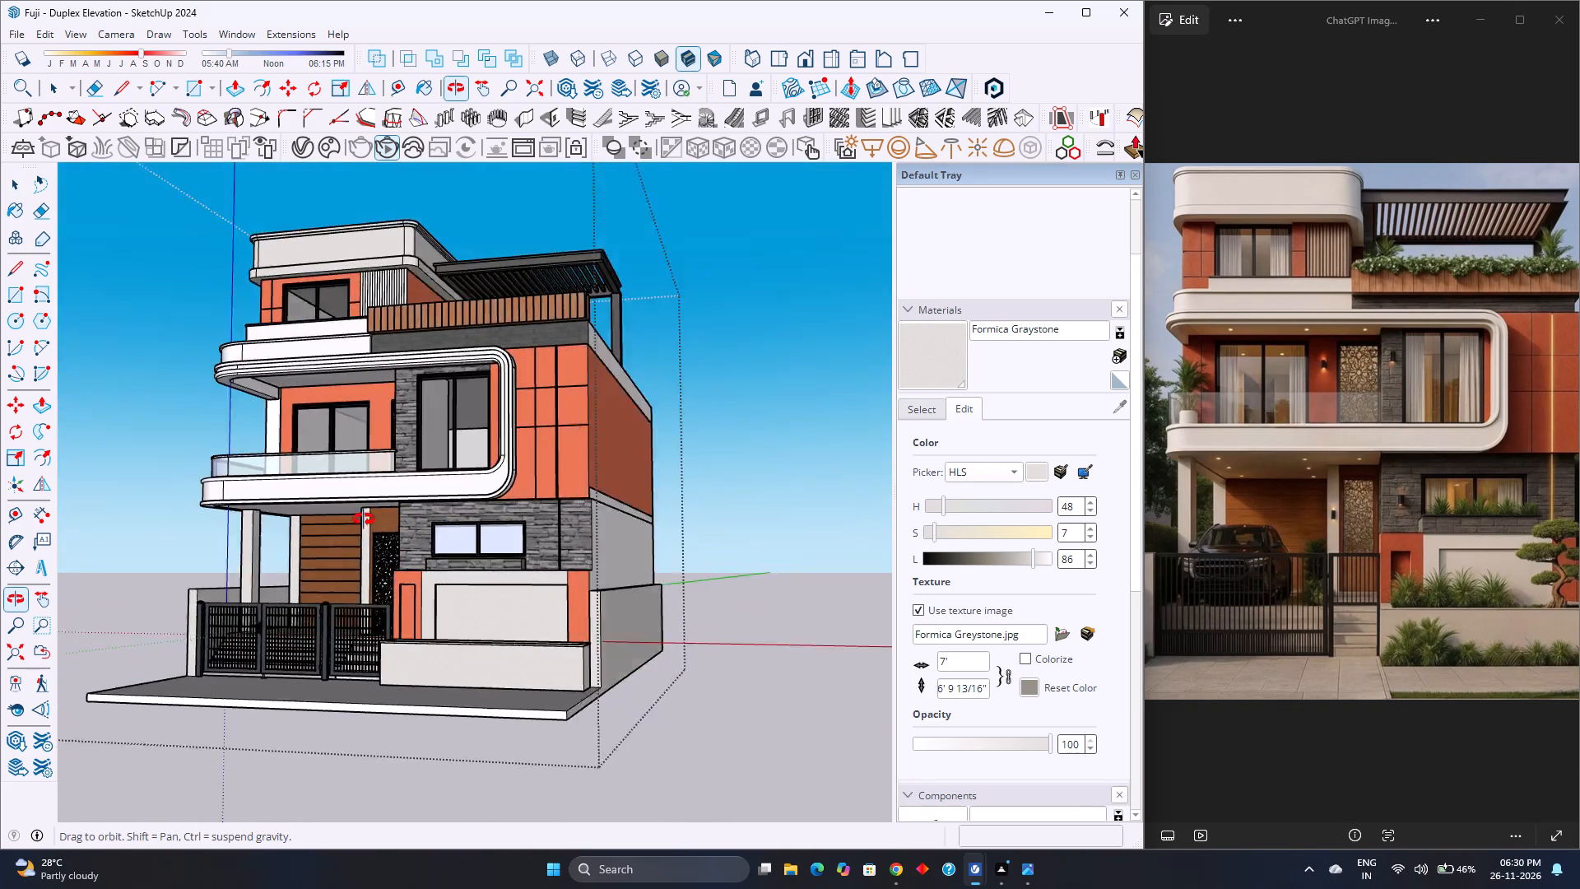
{"action": "middle_click_drag", "start_coordinate": [364, 519], "coordinate": [515, 578]}
{"action": "middle_click_drag", "start_coordinate": [511, 591], "coordinate": [501, 603]}
{"action": "middle_click_drag", "start_coordinate": [496, 608], "coordinate": [467, 563]}
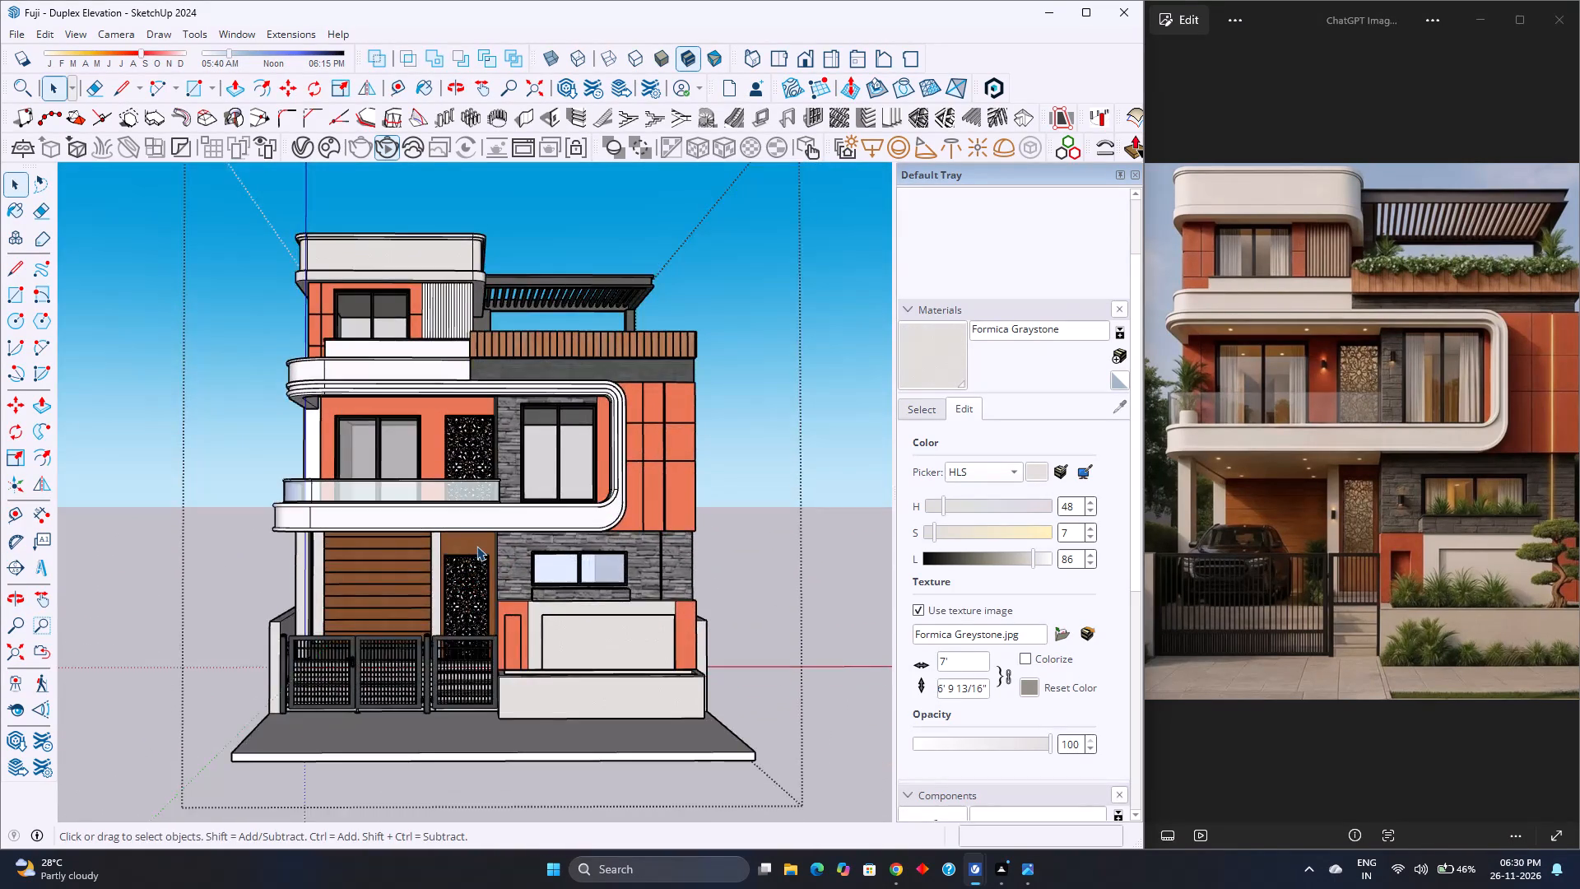
{"action": "scroll", "coordinate": [476, 546], "scroll_direction": "down", "scroll_amount": 3}
{"action": "scroll", "coordinate": [476, 546], "scroll_direction": "up", "scroll_amount": 3}
{"action": "scroll", "coordinate": [476, 550], "scroll_direction": "down", "scroll_amount": 3}
{"action": "scroll", "coordinate": [477, 551], "scroll_direction": "up", "scroll_amount": 3}
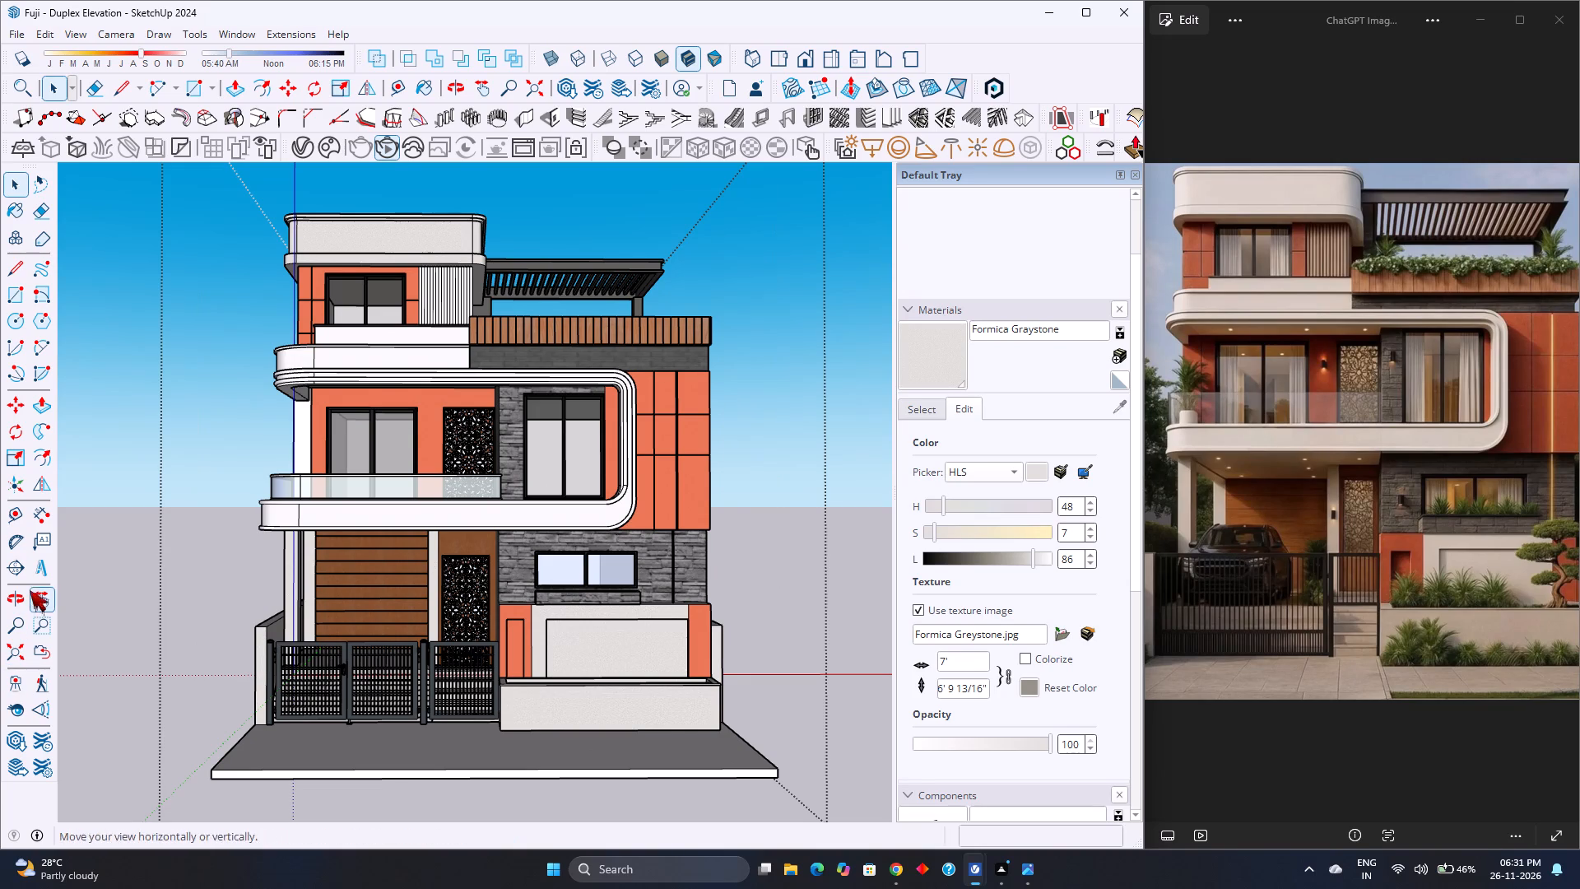
Restore the standard front view of the duplex with the entire model fitted in view.
{"action": "left_click", "coordinate": [20, 652]}
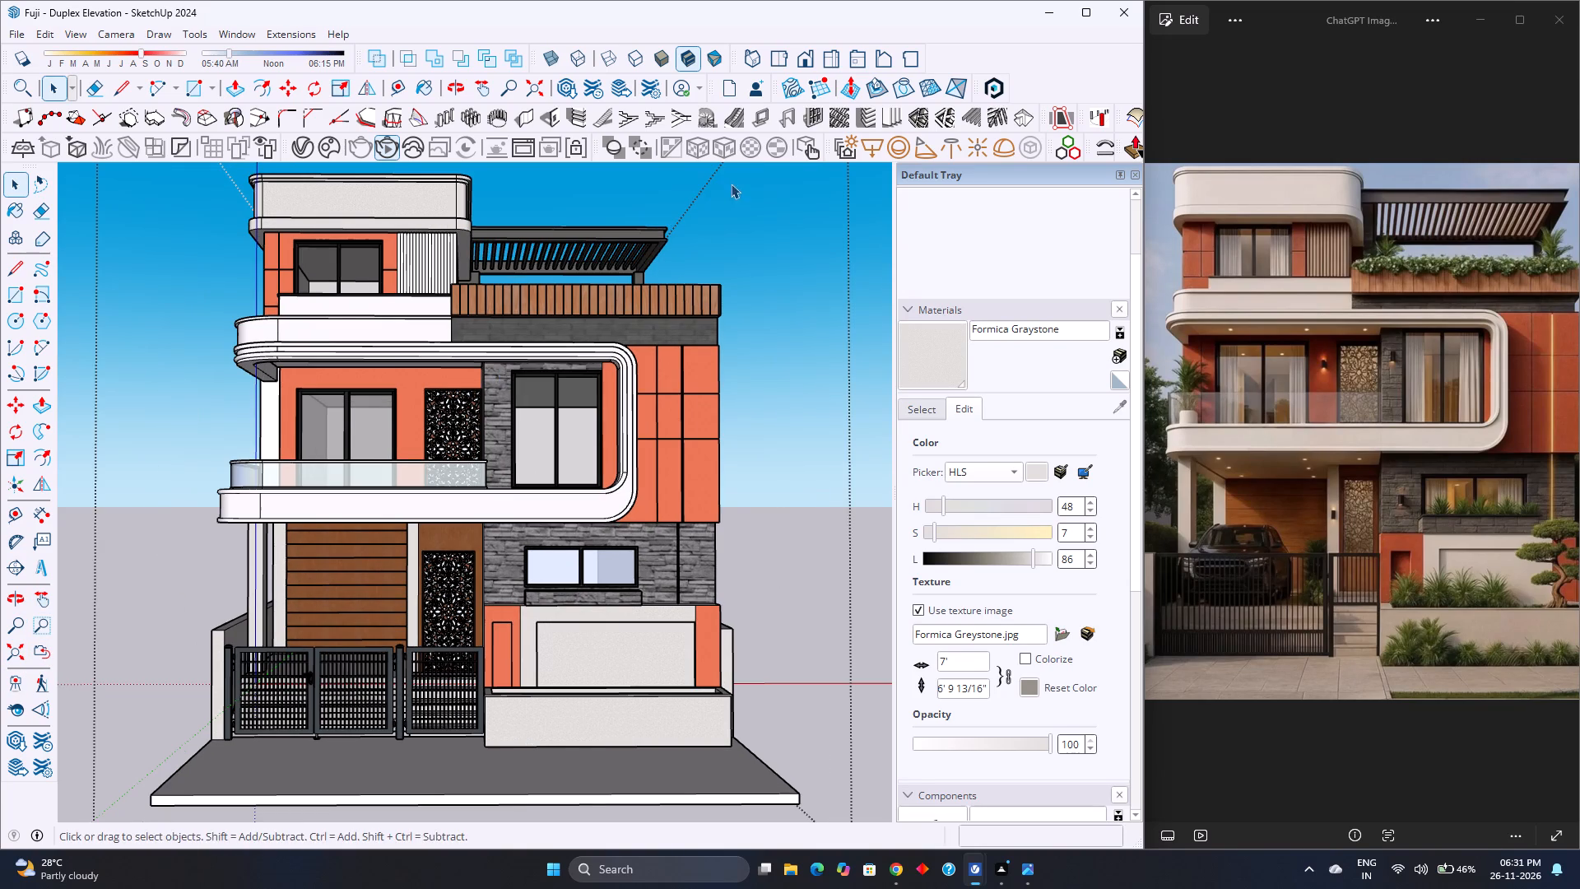
{"action": "left_click", "coordinate": [806, 66]}
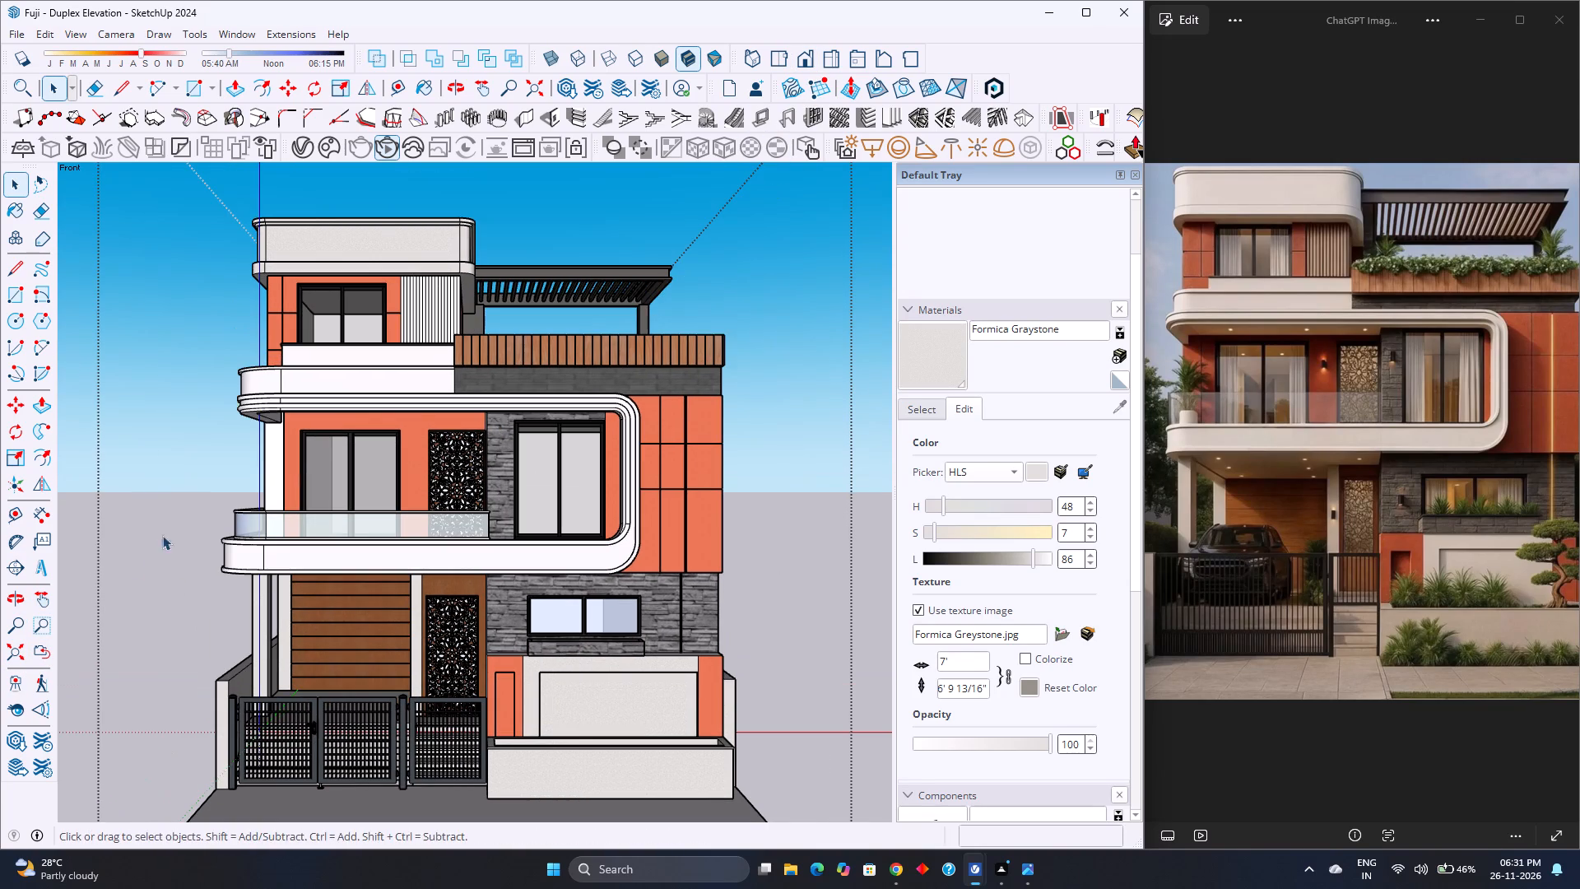
{"action": "left_click", "coordinate": [16, 654]}
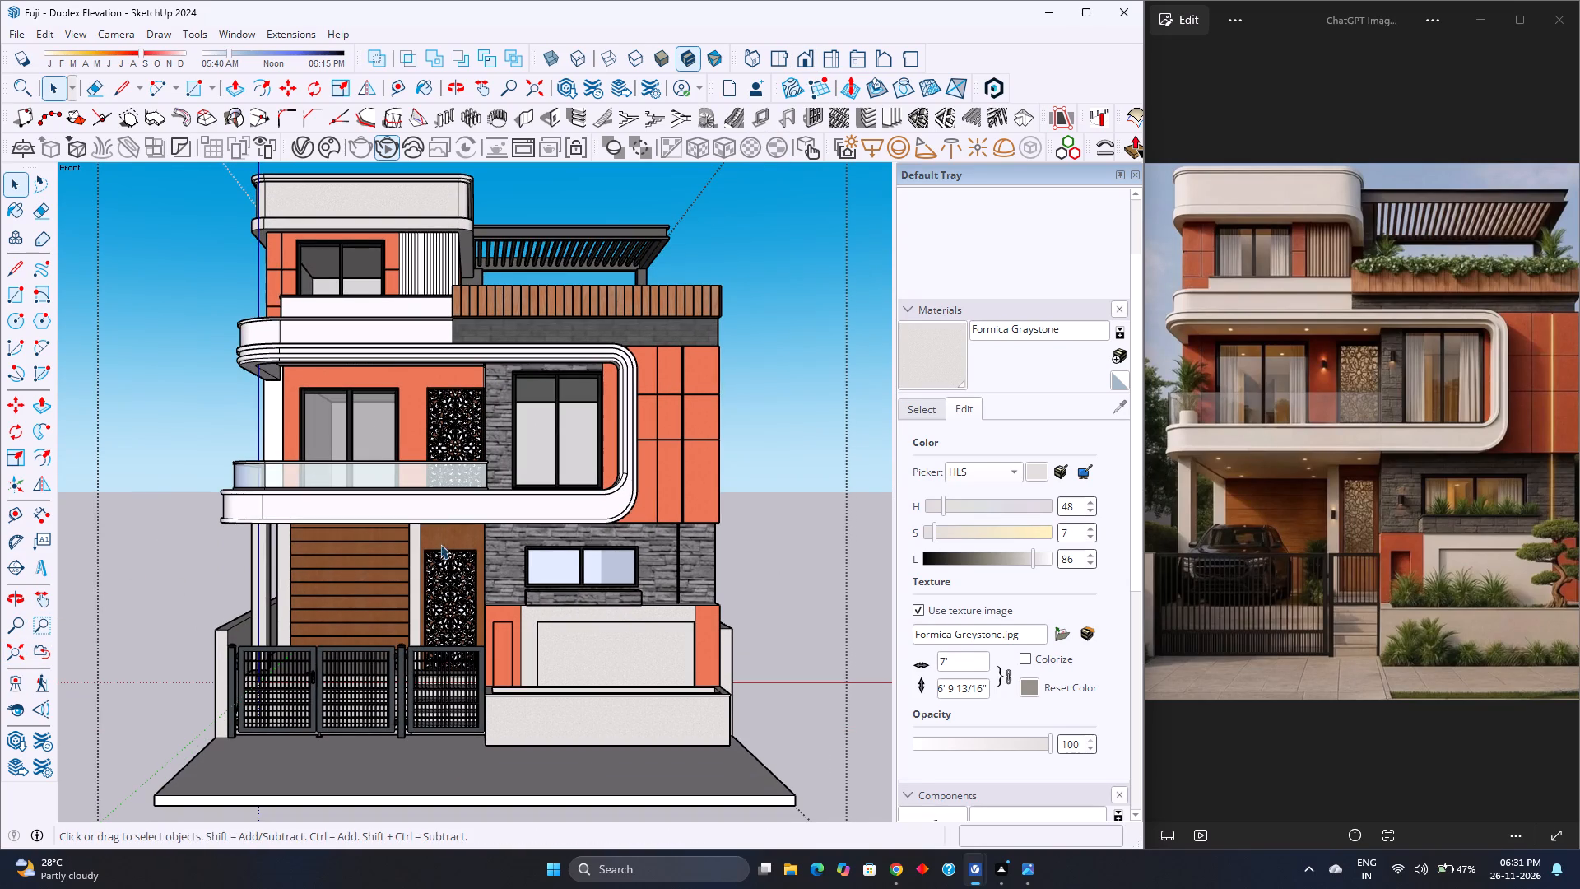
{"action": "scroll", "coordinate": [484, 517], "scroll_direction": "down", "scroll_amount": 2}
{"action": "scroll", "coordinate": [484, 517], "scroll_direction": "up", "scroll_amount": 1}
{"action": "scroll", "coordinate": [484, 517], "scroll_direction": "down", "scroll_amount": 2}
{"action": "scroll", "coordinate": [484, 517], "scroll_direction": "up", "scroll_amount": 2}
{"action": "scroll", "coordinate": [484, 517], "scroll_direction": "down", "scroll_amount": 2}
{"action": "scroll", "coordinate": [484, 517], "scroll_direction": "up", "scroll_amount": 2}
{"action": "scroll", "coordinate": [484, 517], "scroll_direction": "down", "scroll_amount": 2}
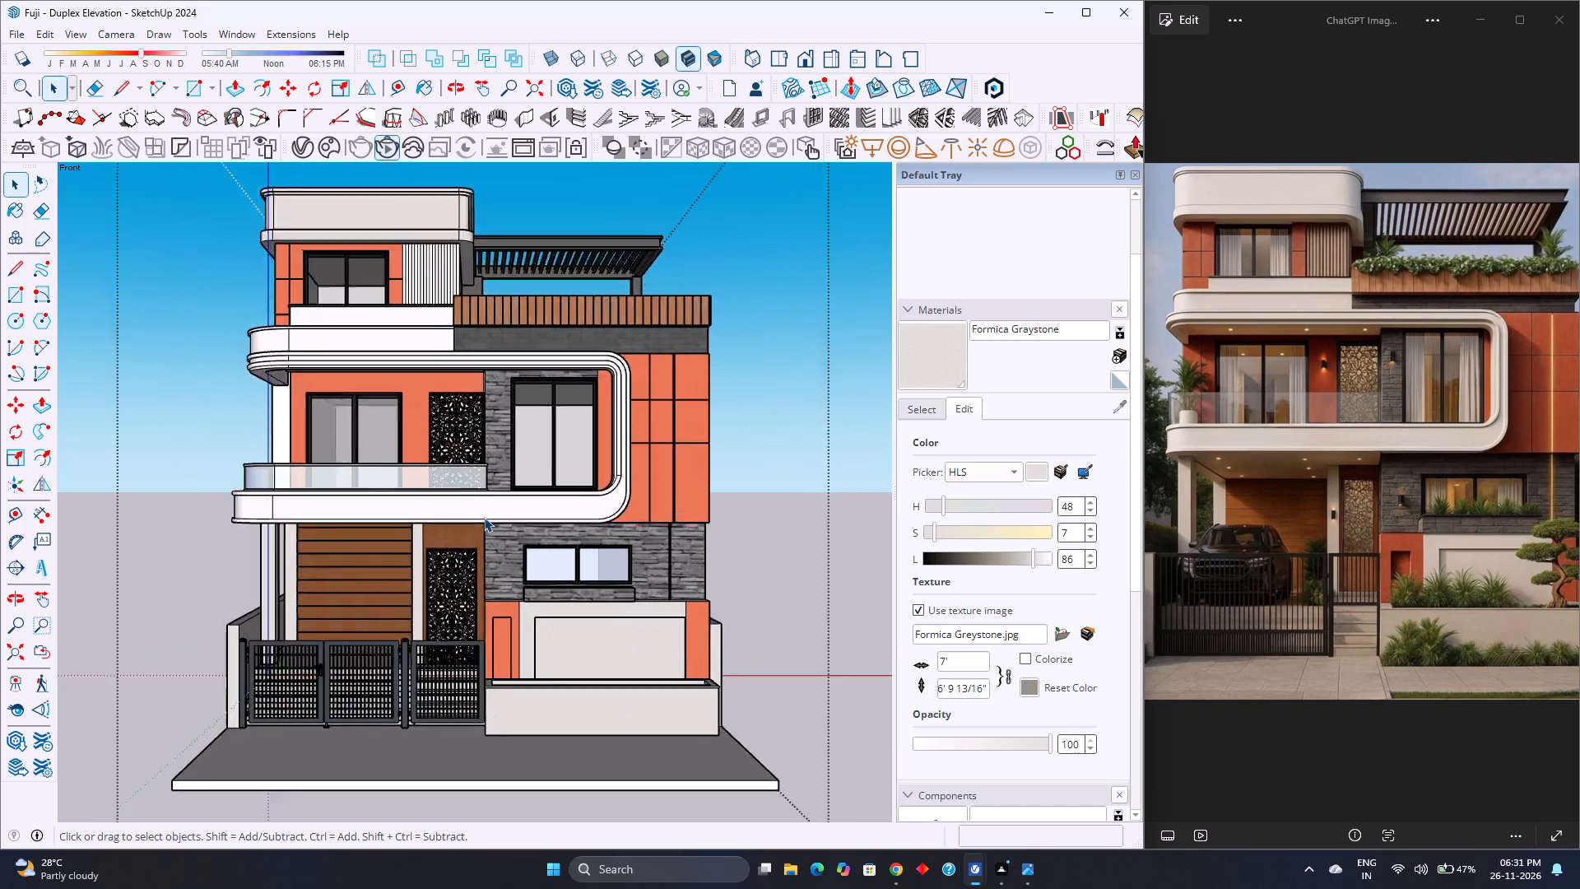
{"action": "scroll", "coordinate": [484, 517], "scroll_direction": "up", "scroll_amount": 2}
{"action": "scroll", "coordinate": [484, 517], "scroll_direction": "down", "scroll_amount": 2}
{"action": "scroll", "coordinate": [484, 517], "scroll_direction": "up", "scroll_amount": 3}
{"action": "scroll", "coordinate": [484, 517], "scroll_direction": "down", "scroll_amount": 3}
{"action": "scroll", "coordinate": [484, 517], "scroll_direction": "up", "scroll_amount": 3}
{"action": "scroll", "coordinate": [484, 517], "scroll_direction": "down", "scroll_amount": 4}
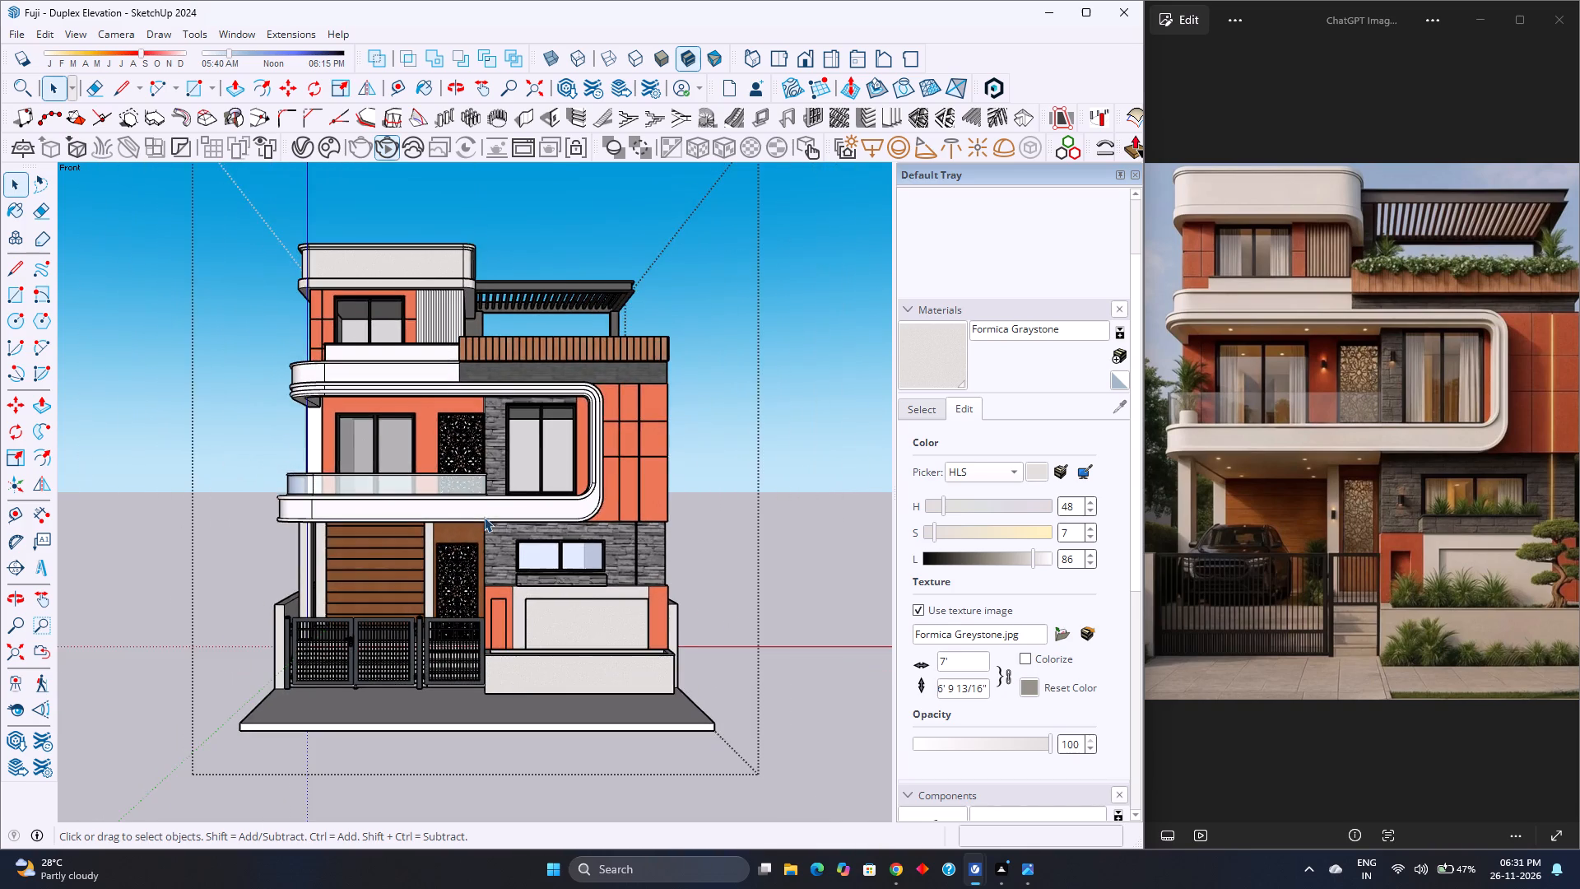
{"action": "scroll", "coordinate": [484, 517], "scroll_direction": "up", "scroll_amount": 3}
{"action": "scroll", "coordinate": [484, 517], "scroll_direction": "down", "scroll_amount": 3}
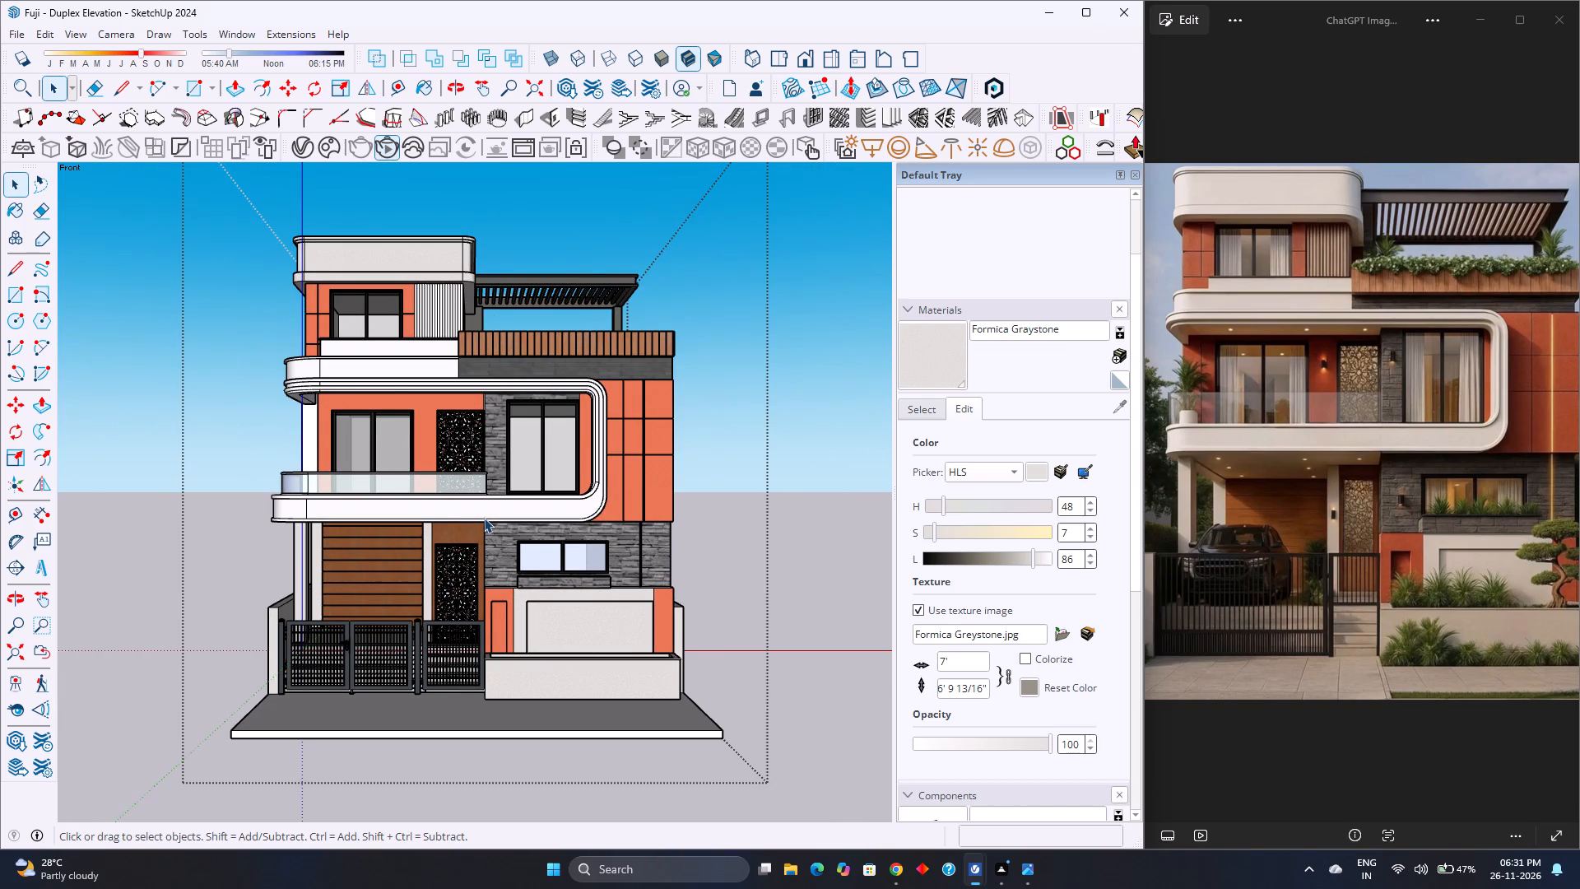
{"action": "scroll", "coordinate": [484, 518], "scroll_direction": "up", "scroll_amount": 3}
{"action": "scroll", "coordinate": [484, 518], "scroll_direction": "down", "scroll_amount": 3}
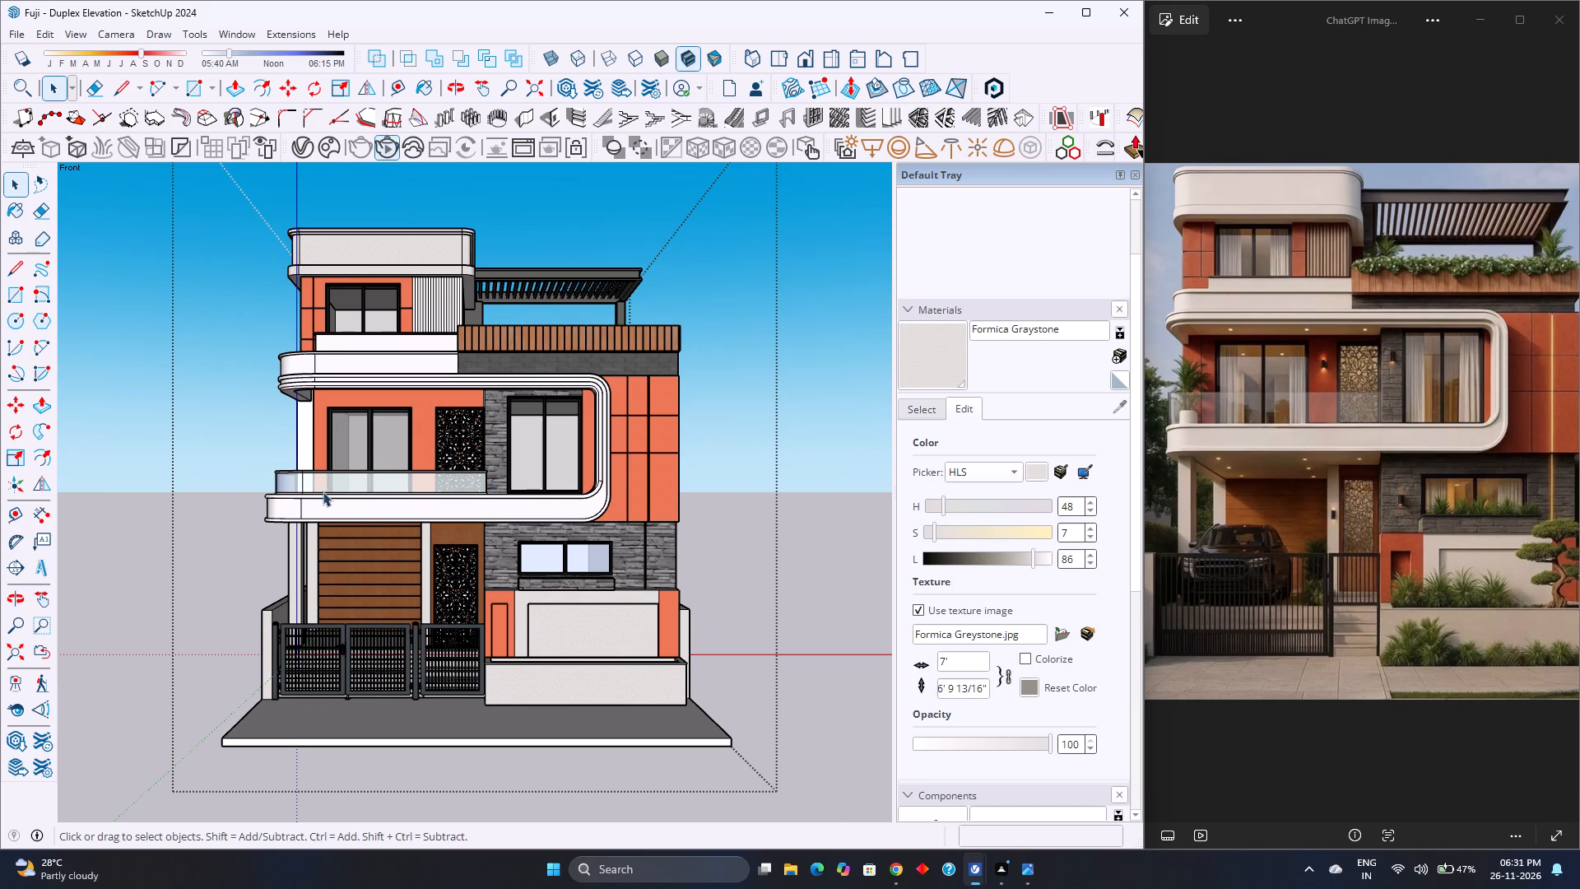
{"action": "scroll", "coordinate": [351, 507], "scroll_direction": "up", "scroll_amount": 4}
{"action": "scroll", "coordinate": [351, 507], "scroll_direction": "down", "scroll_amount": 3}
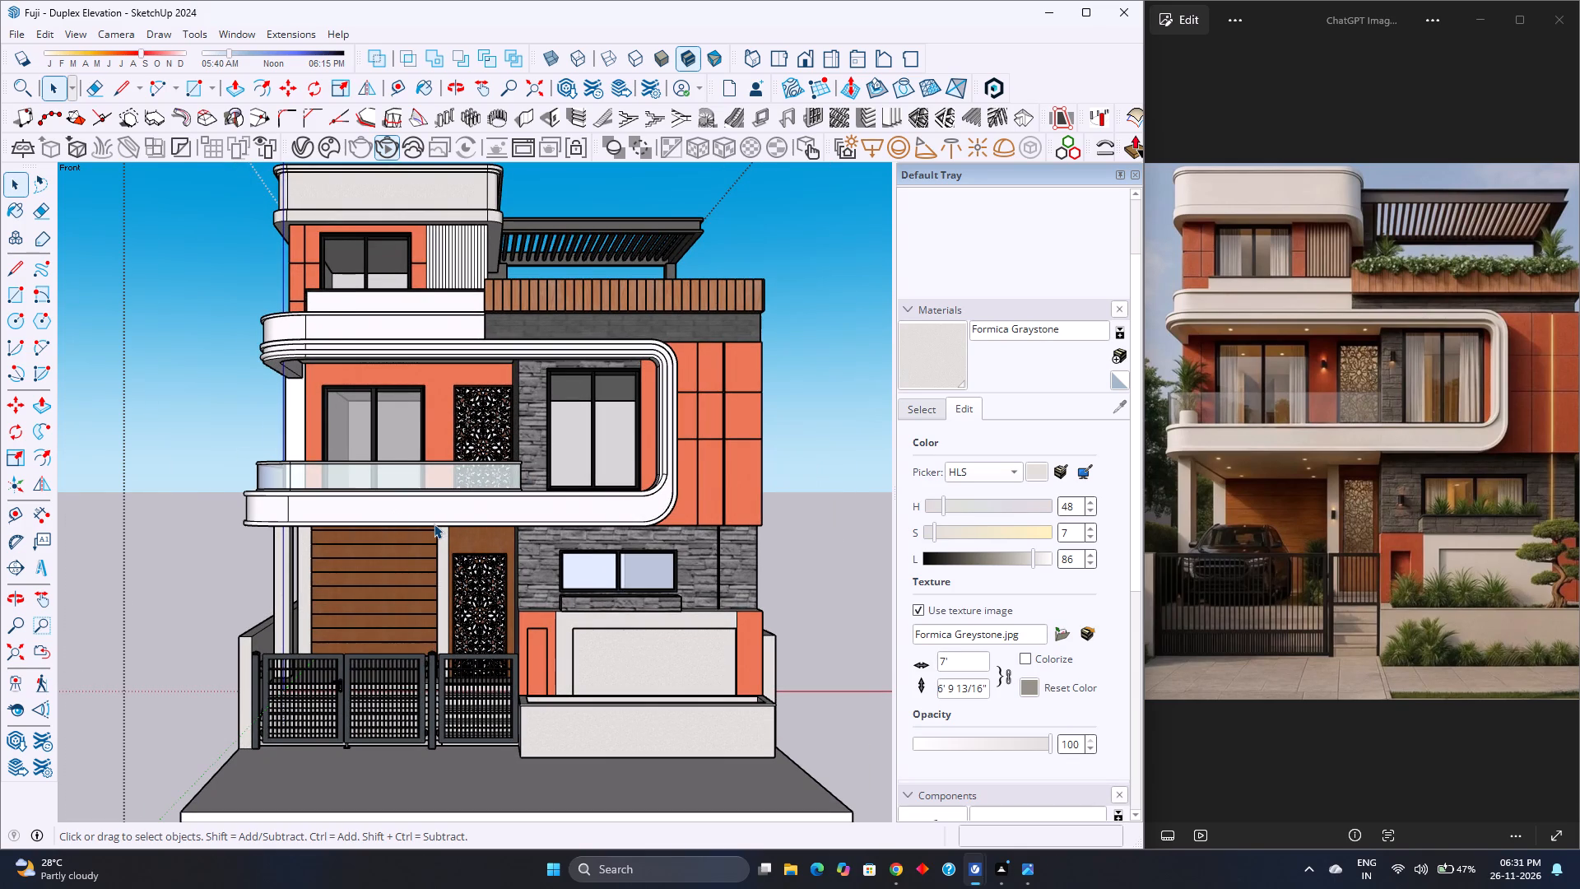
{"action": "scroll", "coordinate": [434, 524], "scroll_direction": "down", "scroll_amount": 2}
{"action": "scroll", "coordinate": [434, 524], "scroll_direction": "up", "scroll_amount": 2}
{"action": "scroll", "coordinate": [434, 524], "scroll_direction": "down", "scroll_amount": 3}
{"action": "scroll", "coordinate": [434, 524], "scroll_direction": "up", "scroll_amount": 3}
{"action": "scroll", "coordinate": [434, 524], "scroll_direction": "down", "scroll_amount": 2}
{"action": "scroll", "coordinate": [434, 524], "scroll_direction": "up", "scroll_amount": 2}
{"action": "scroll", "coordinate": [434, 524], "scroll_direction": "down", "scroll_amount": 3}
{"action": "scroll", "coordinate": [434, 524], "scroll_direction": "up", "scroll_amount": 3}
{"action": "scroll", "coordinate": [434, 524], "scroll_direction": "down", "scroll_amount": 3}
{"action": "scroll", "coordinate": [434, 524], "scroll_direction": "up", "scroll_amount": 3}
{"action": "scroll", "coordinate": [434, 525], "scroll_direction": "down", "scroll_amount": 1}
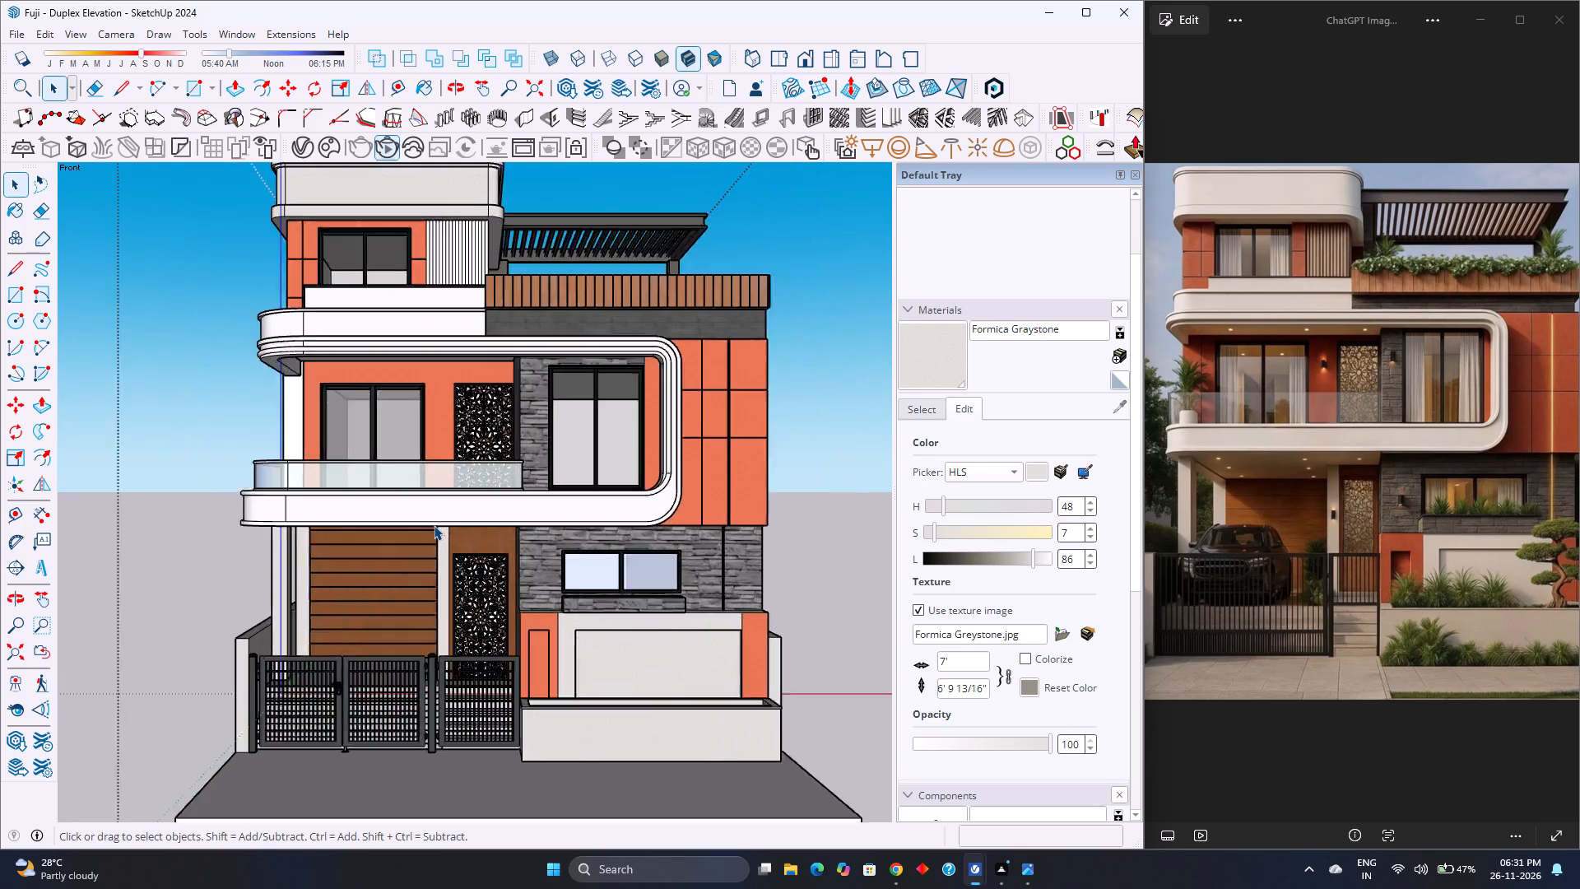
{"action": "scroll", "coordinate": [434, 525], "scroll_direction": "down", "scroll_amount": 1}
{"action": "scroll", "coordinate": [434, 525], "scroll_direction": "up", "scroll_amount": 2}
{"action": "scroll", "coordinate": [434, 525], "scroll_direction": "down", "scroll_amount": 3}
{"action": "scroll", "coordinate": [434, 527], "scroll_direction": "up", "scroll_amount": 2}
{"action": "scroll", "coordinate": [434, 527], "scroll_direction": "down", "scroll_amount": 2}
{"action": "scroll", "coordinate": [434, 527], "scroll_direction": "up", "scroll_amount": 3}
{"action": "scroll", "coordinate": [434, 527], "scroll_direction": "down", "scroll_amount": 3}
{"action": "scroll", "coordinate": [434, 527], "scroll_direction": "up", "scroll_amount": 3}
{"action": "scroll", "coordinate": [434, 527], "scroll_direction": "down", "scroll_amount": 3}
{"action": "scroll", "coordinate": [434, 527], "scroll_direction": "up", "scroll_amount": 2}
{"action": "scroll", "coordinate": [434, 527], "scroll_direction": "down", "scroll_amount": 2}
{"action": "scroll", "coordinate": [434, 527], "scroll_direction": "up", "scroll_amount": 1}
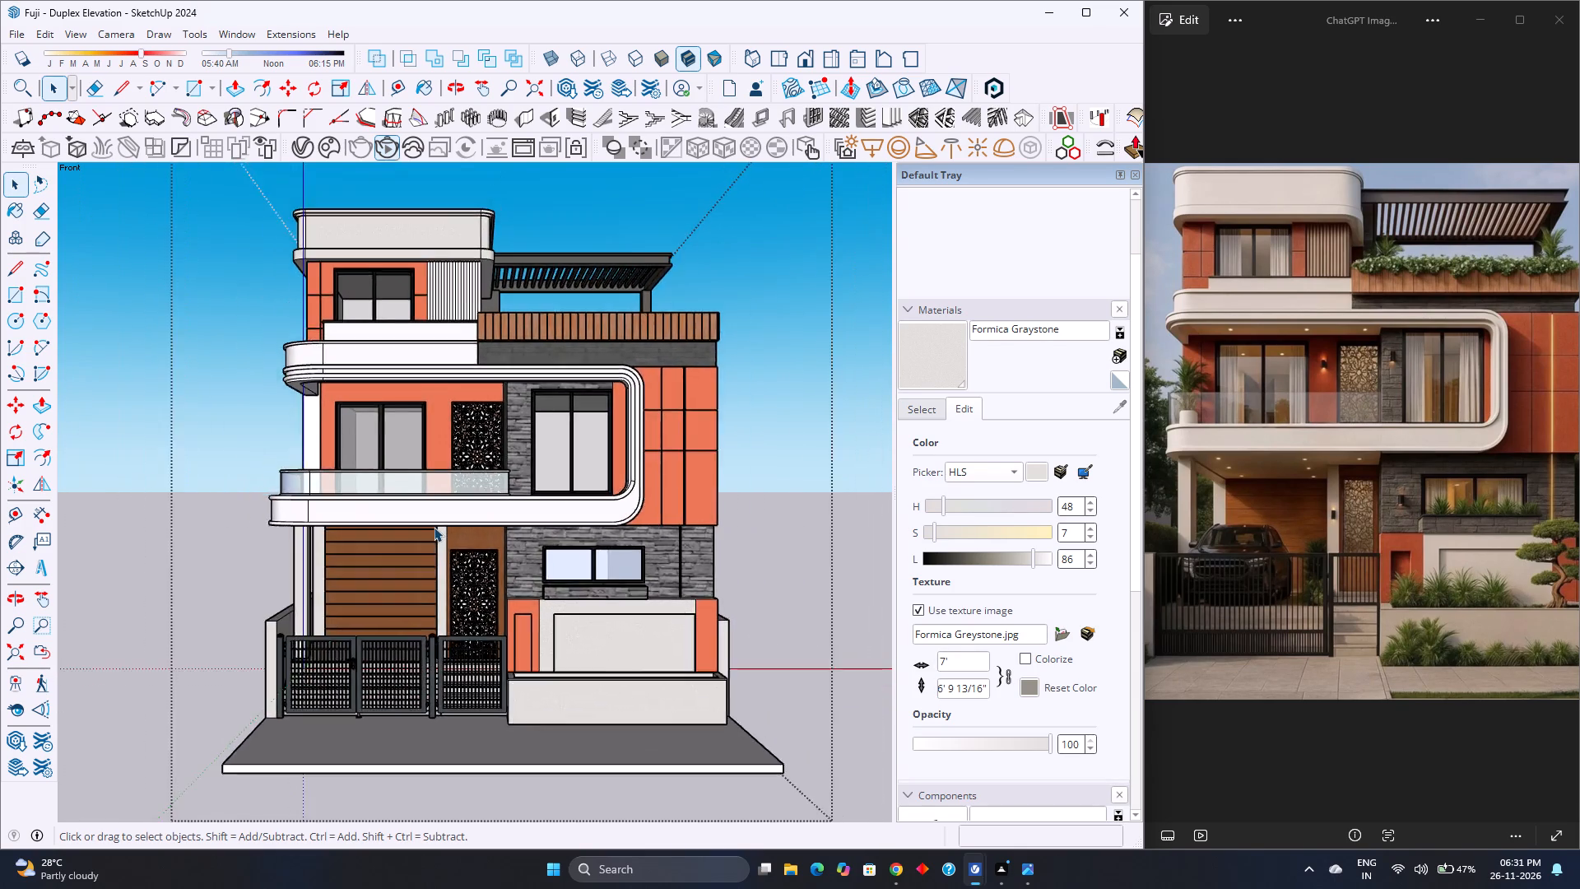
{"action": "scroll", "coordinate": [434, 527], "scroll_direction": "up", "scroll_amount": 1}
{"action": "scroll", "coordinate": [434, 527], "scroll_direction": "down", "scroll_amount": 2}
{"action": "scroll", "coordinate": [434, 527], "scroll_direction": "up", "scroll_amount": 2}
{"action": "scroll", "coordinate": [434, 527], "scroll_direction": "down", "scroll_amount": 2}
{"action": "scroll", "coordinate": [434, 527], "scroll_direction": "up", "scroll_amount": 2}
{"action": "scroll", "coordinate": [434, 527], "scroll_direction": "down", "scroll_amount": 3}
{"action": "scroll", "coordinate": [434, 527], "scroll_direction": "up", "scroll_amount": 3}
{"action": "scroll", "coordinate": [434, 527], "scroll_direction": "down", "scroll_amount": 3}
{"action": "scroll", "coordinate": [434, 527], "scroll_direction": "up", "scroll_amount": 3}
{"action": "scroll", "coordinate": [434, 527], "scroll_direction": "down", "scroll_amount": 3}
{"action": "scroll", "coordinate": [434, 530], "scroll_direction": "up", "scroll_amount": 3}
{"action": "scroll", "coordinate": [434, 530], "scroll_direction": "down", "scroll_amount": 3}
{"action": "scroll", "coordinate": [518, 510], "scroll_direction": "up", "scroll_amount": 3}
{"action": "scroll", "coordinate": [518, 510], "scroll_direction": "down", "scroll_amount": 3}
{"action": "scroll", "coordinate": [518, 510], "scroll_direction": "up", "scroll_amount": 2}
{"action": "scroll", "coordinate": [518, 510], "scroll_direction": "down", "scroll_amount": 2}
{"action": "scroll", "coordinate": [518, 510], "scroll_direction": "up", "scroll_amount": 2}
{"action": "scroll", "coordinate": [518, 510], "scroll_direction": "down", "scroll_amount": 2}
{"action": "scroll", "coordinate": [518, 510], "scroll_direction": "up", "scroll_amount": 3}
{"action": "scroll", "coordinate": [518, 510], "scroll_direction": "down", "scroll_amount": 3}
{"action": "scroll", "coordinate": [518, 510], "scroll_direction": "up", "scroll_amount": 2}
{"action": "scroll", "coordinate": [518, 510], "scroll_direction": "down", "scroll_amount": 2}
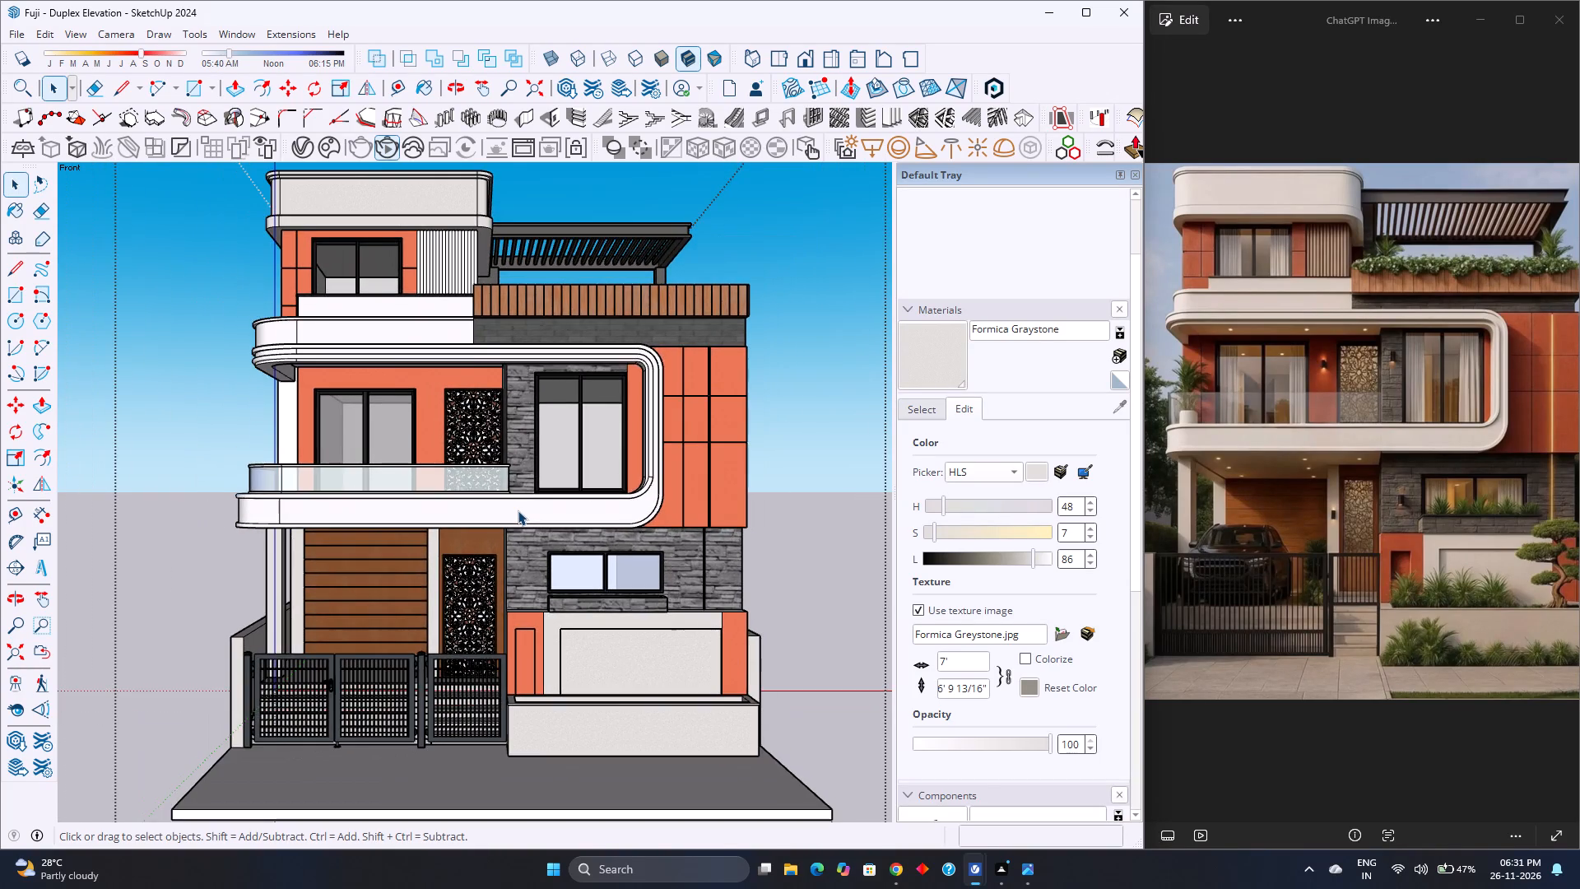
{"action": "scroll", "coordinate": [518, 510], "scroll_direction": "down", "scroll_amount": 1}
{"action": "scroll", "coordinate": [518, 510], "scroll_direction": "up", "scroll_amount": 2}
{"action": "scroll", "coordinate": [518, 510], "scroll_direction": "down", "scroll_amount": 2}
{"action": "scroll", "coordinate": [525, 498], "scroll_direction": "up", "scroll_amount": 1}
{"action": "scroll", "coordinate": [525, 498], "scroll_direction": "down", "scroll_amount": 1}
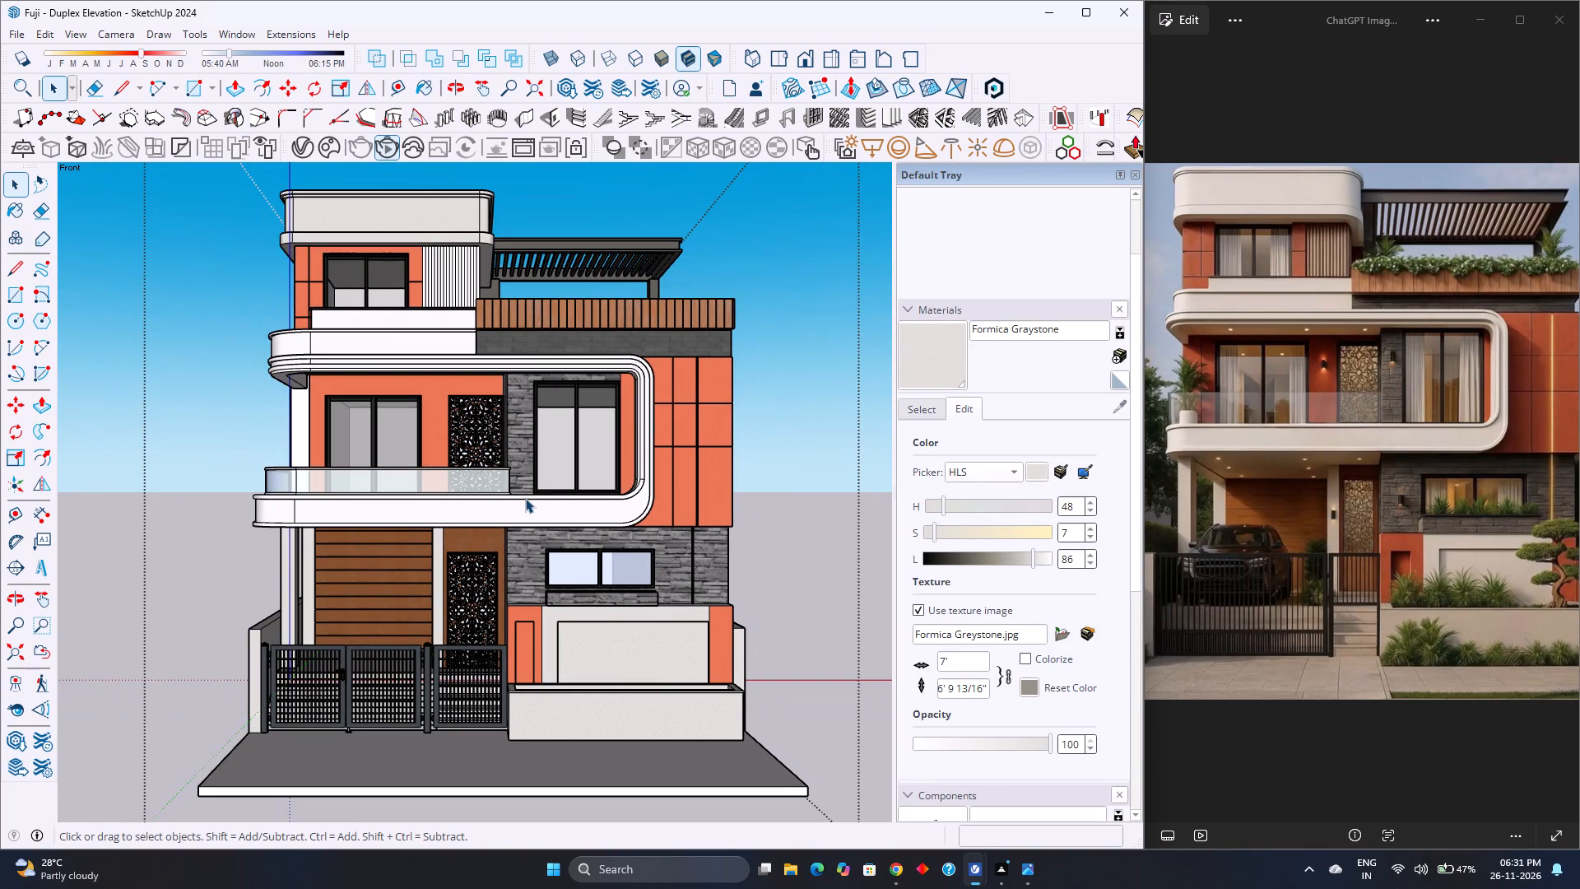
Fit the entire duplex model in the front view.
{"action": "left_click", "coordinate": [17, 657]}
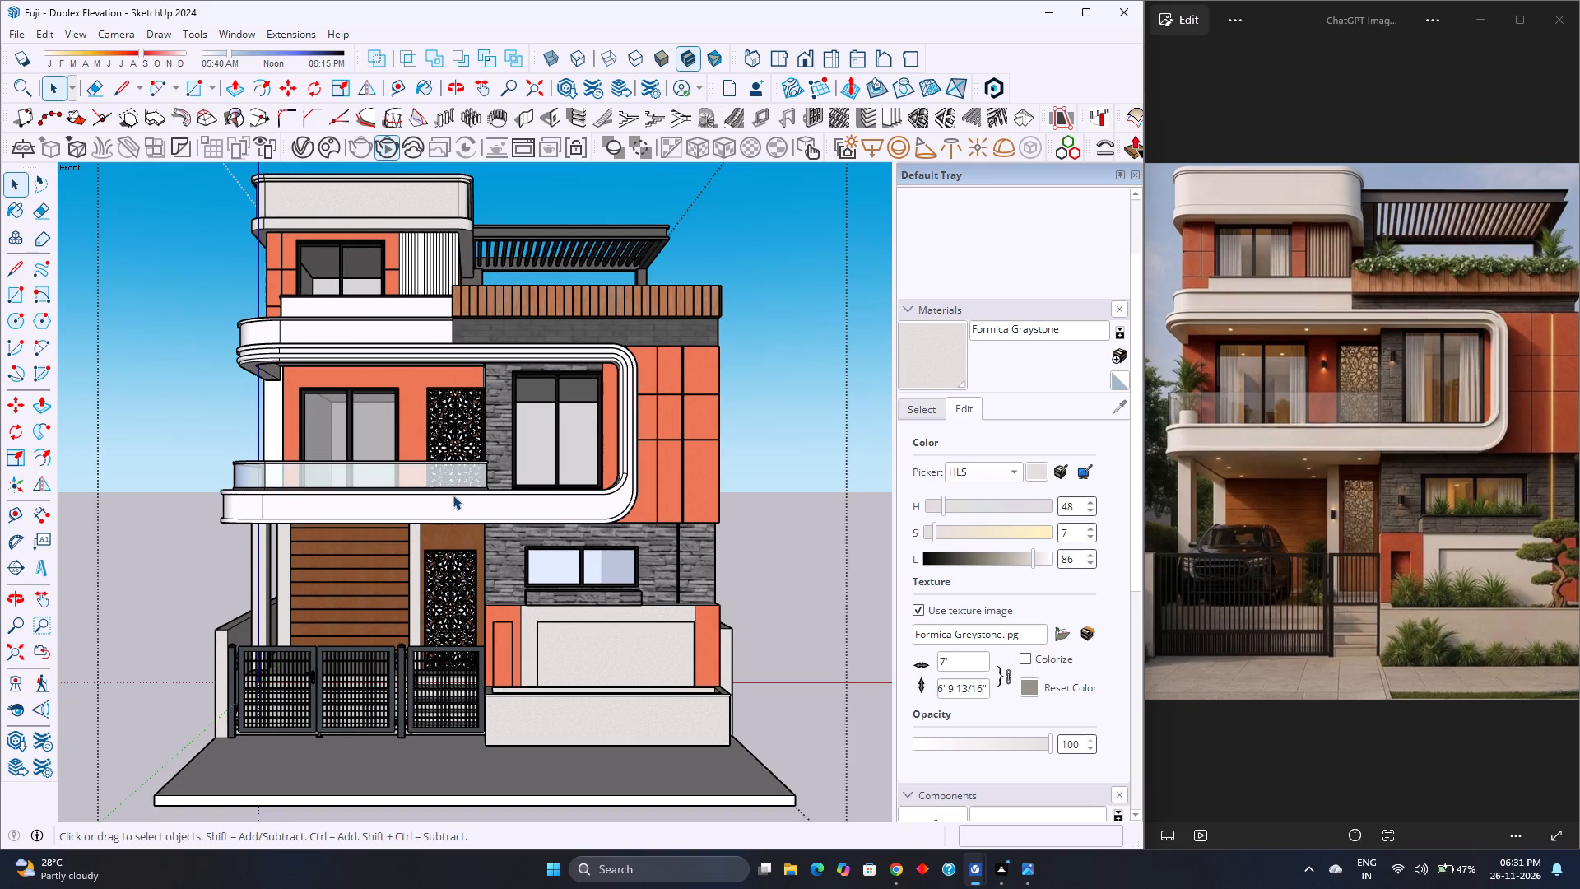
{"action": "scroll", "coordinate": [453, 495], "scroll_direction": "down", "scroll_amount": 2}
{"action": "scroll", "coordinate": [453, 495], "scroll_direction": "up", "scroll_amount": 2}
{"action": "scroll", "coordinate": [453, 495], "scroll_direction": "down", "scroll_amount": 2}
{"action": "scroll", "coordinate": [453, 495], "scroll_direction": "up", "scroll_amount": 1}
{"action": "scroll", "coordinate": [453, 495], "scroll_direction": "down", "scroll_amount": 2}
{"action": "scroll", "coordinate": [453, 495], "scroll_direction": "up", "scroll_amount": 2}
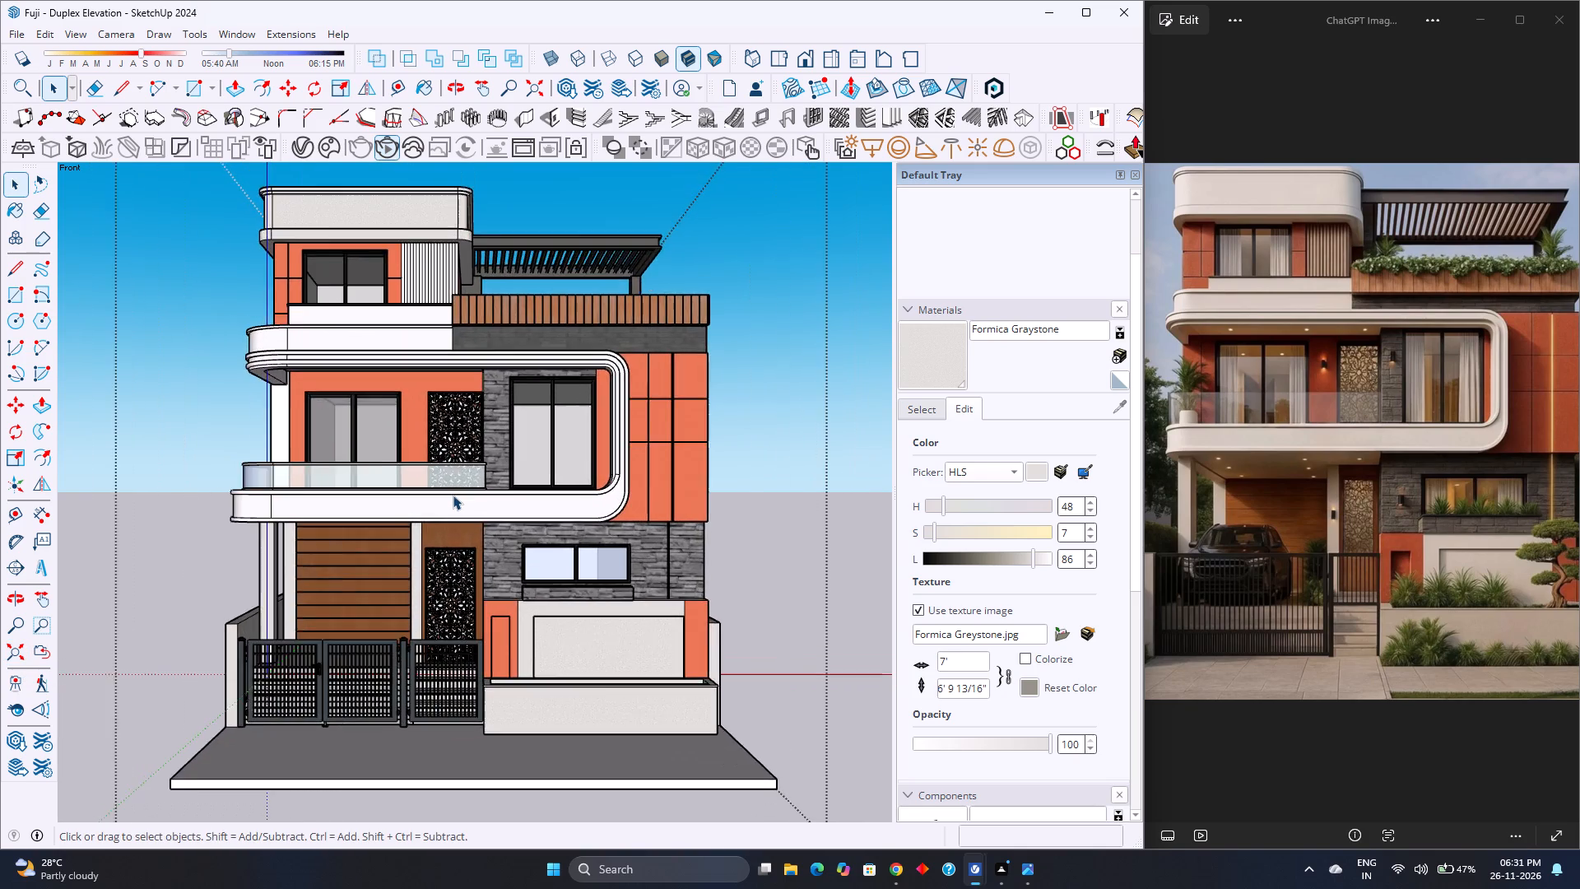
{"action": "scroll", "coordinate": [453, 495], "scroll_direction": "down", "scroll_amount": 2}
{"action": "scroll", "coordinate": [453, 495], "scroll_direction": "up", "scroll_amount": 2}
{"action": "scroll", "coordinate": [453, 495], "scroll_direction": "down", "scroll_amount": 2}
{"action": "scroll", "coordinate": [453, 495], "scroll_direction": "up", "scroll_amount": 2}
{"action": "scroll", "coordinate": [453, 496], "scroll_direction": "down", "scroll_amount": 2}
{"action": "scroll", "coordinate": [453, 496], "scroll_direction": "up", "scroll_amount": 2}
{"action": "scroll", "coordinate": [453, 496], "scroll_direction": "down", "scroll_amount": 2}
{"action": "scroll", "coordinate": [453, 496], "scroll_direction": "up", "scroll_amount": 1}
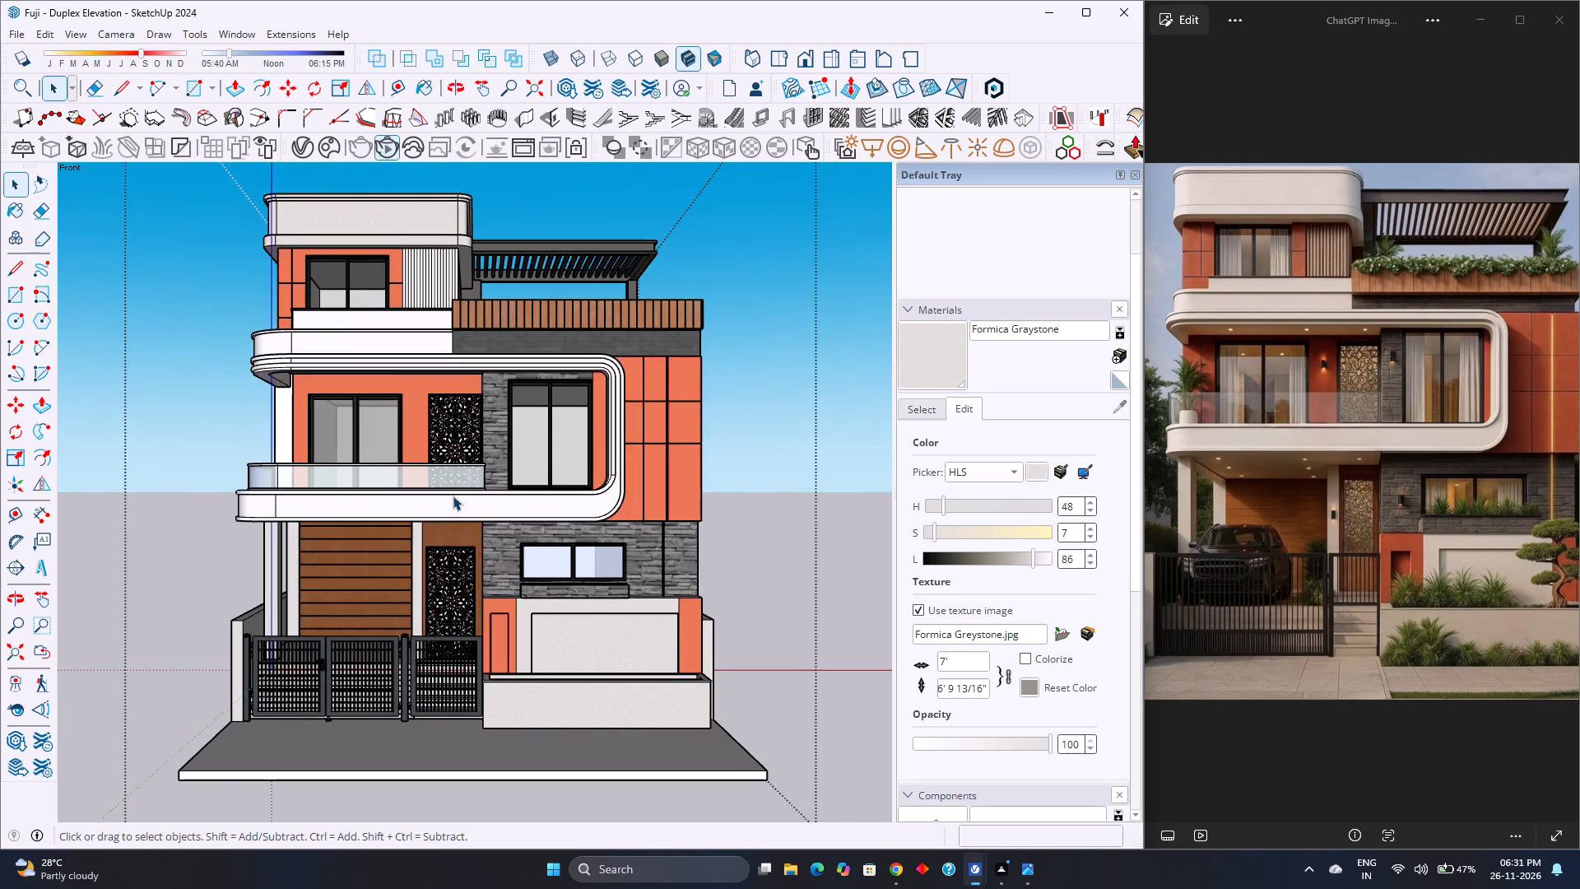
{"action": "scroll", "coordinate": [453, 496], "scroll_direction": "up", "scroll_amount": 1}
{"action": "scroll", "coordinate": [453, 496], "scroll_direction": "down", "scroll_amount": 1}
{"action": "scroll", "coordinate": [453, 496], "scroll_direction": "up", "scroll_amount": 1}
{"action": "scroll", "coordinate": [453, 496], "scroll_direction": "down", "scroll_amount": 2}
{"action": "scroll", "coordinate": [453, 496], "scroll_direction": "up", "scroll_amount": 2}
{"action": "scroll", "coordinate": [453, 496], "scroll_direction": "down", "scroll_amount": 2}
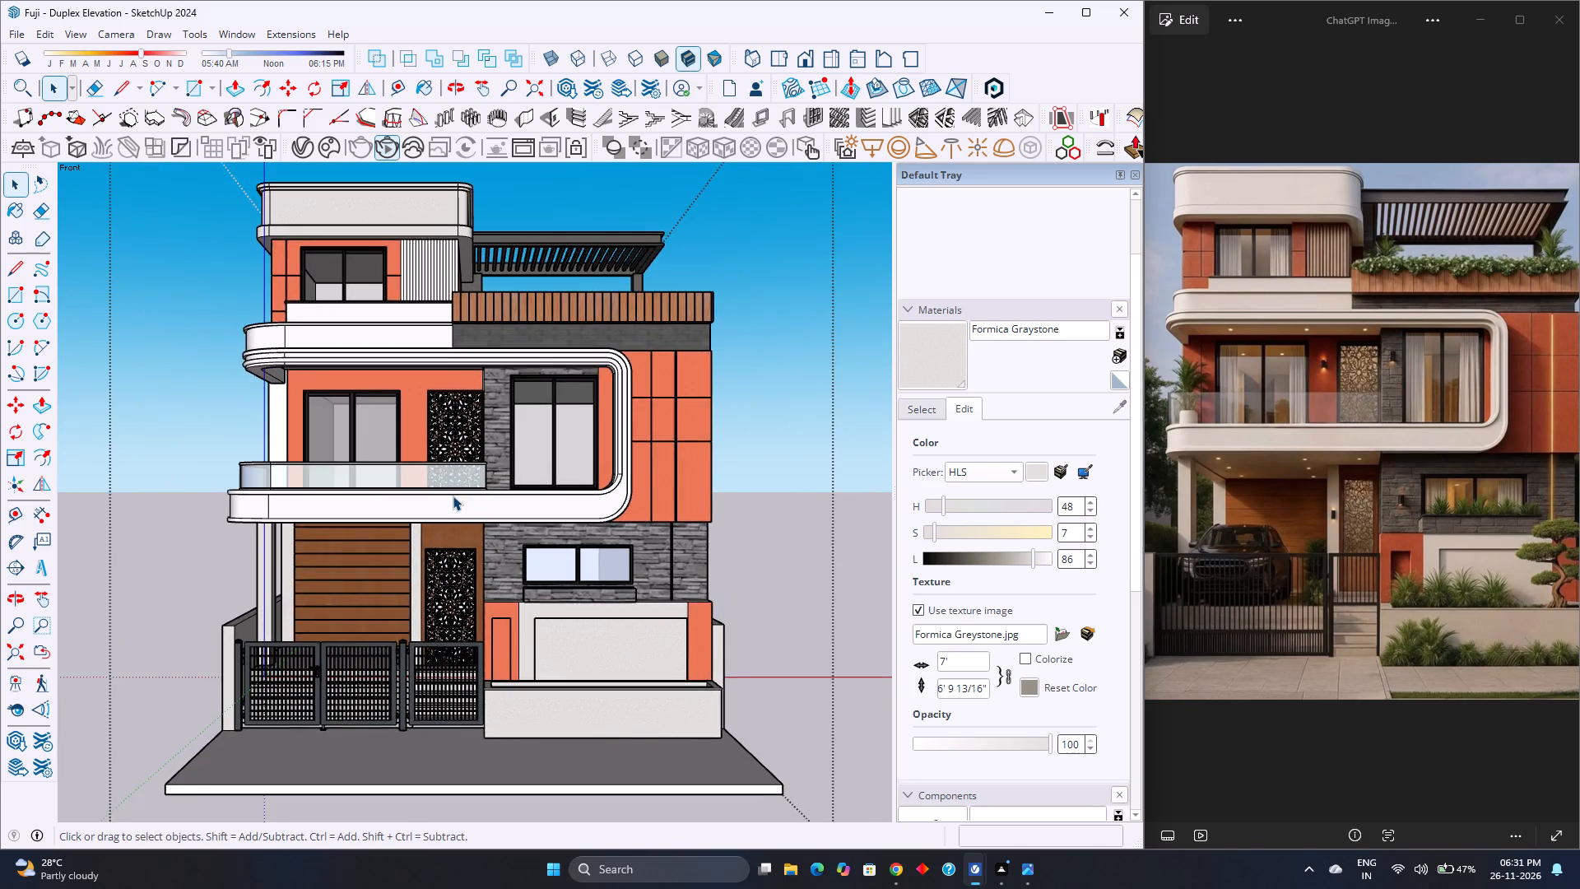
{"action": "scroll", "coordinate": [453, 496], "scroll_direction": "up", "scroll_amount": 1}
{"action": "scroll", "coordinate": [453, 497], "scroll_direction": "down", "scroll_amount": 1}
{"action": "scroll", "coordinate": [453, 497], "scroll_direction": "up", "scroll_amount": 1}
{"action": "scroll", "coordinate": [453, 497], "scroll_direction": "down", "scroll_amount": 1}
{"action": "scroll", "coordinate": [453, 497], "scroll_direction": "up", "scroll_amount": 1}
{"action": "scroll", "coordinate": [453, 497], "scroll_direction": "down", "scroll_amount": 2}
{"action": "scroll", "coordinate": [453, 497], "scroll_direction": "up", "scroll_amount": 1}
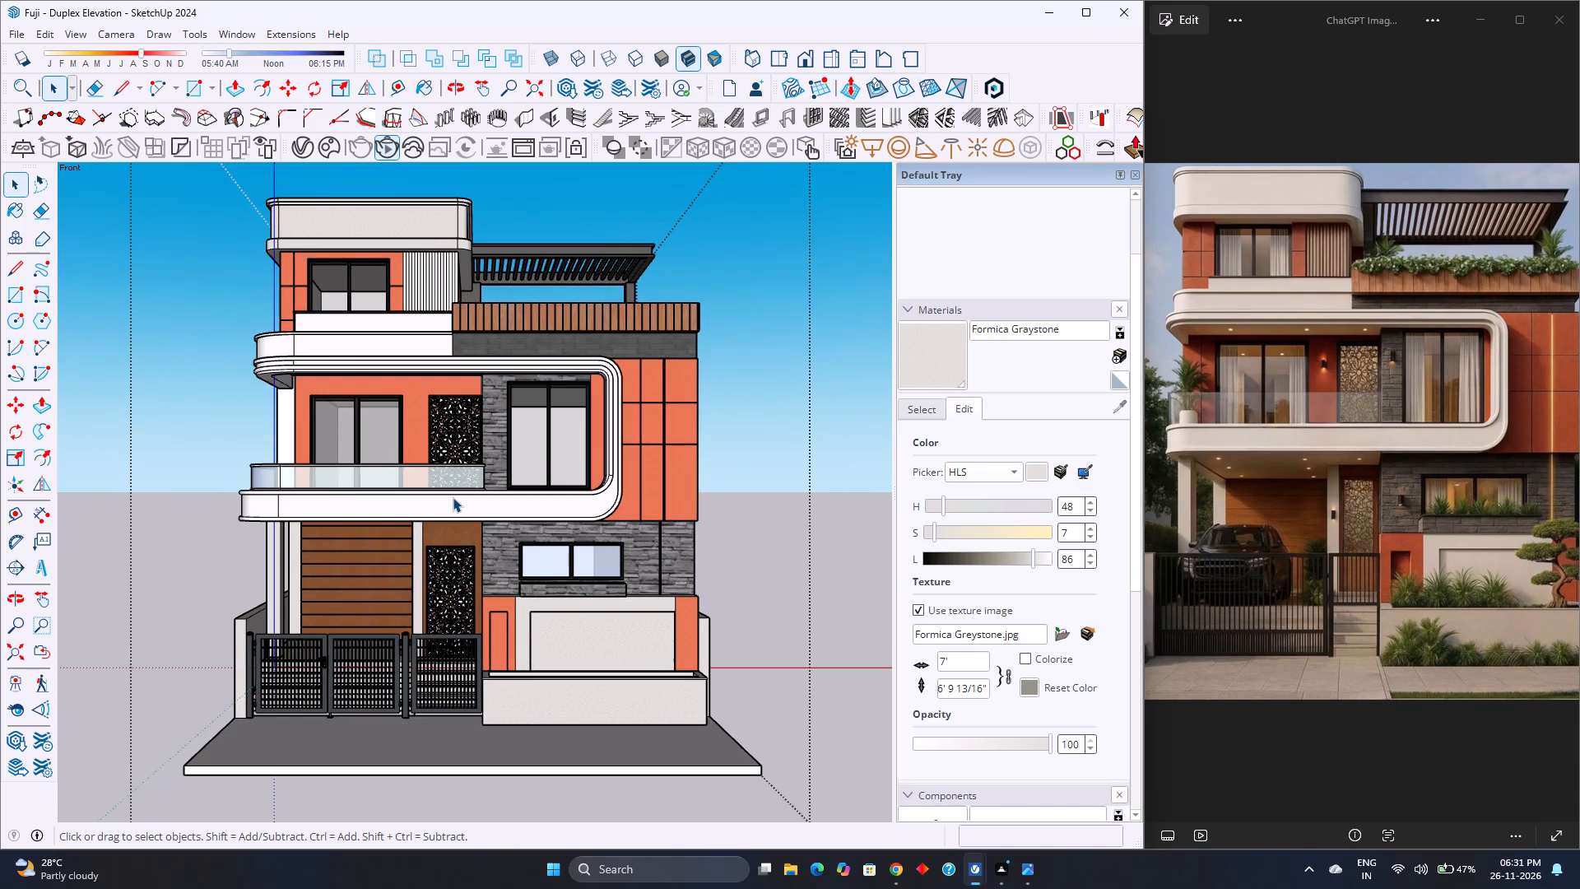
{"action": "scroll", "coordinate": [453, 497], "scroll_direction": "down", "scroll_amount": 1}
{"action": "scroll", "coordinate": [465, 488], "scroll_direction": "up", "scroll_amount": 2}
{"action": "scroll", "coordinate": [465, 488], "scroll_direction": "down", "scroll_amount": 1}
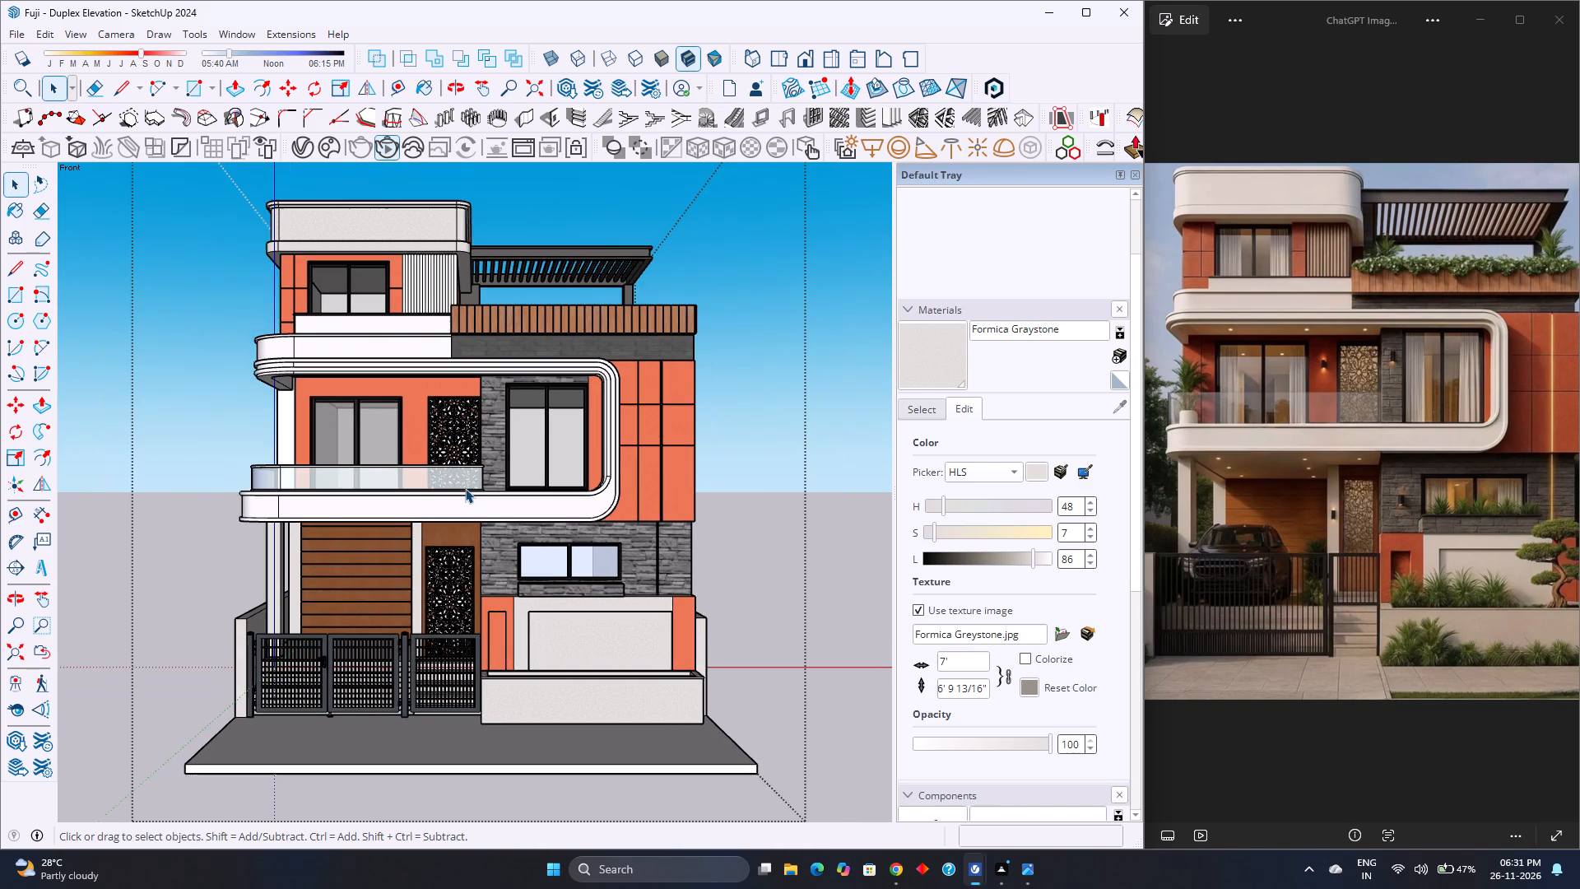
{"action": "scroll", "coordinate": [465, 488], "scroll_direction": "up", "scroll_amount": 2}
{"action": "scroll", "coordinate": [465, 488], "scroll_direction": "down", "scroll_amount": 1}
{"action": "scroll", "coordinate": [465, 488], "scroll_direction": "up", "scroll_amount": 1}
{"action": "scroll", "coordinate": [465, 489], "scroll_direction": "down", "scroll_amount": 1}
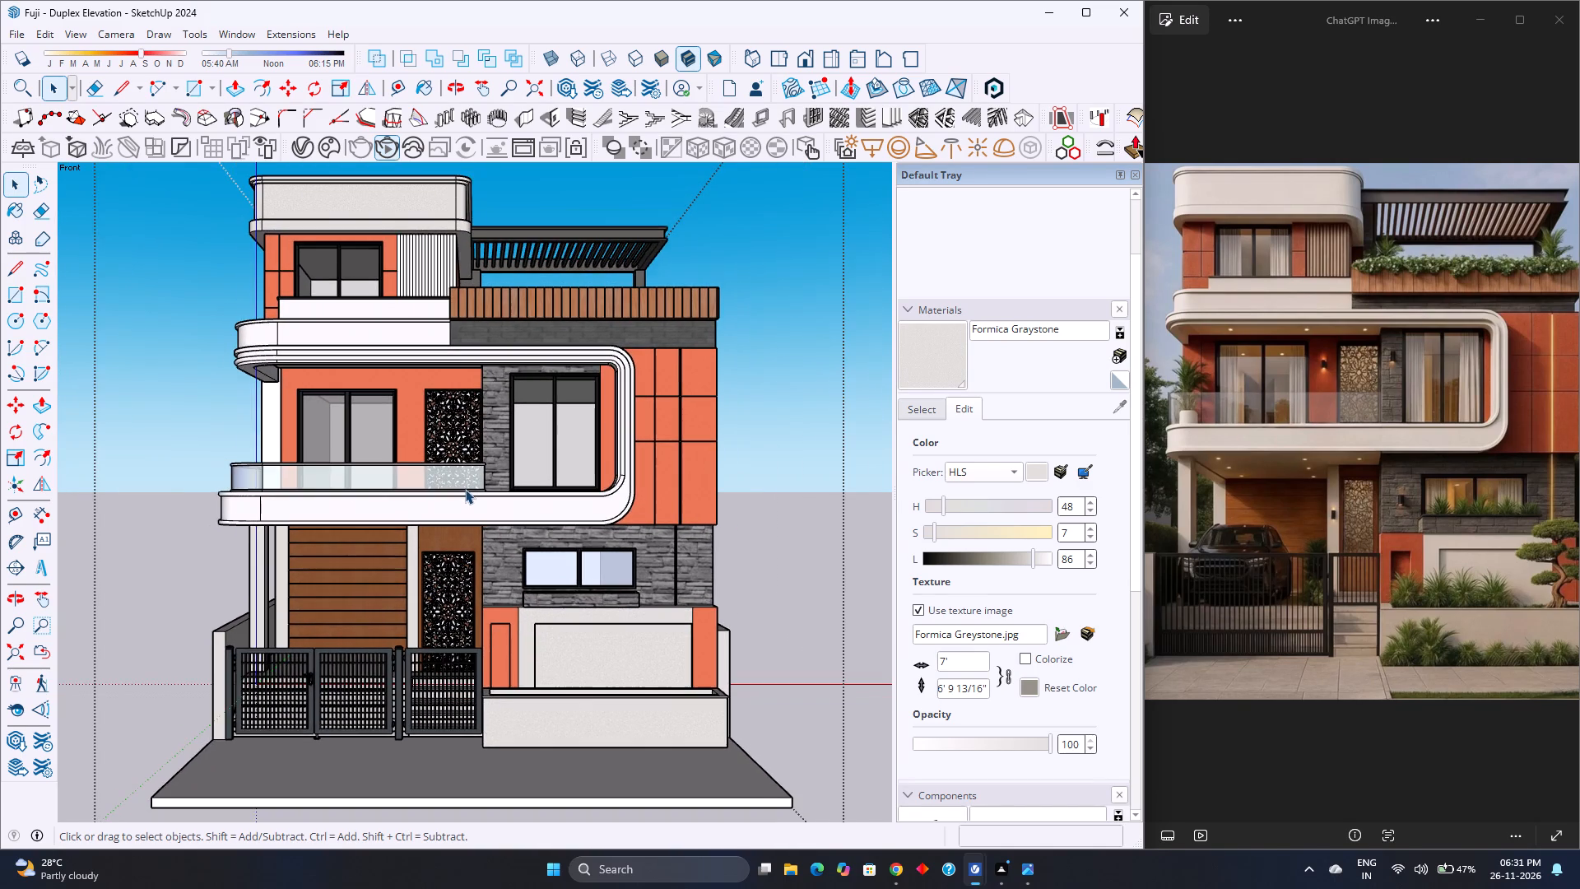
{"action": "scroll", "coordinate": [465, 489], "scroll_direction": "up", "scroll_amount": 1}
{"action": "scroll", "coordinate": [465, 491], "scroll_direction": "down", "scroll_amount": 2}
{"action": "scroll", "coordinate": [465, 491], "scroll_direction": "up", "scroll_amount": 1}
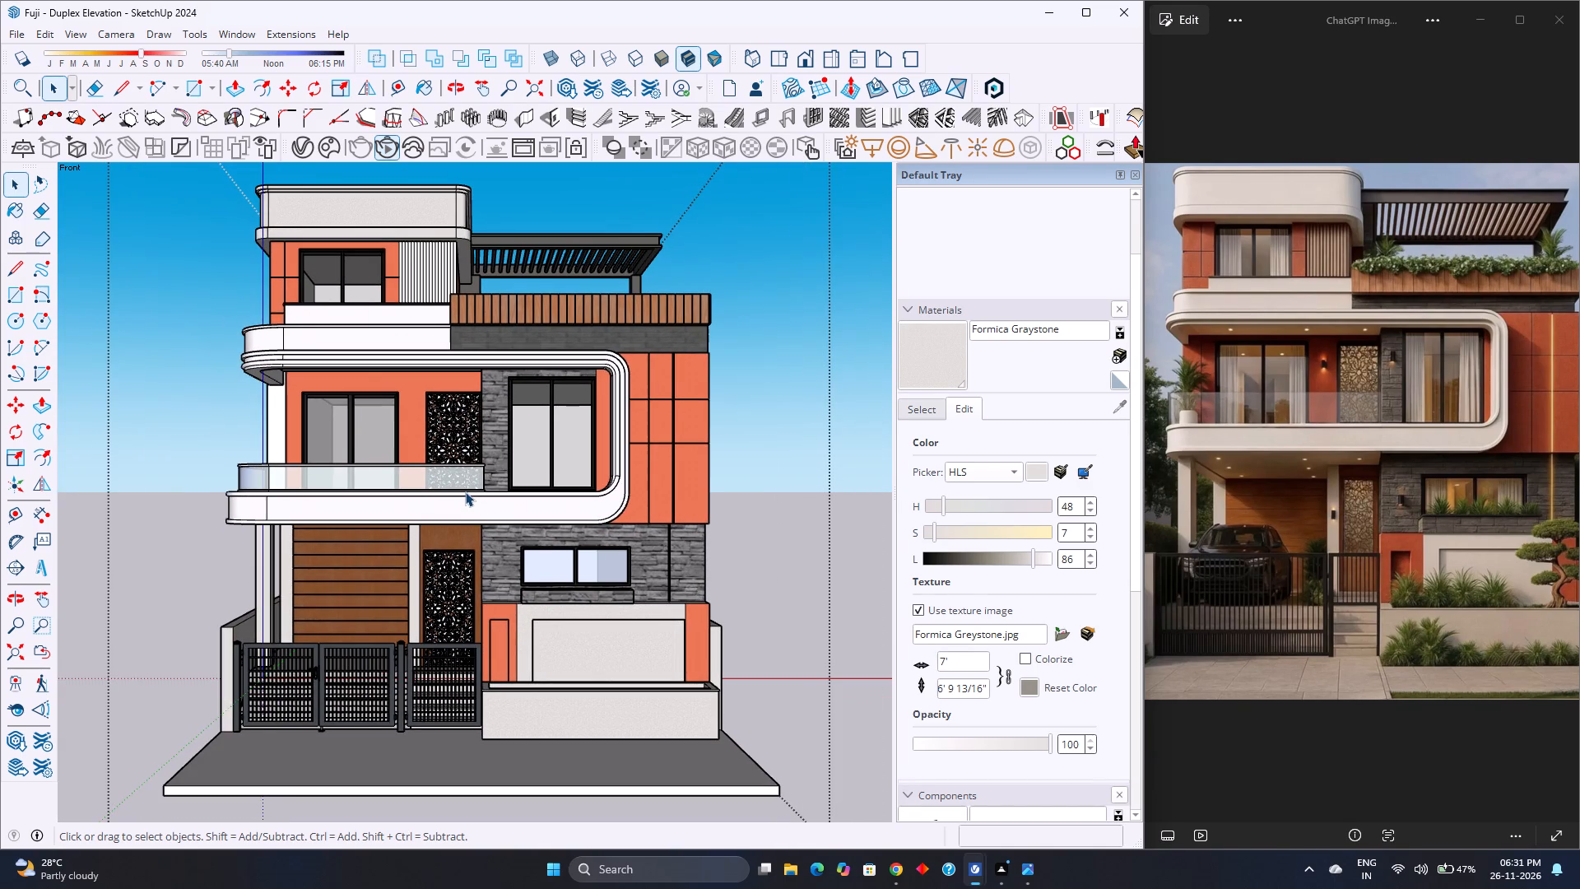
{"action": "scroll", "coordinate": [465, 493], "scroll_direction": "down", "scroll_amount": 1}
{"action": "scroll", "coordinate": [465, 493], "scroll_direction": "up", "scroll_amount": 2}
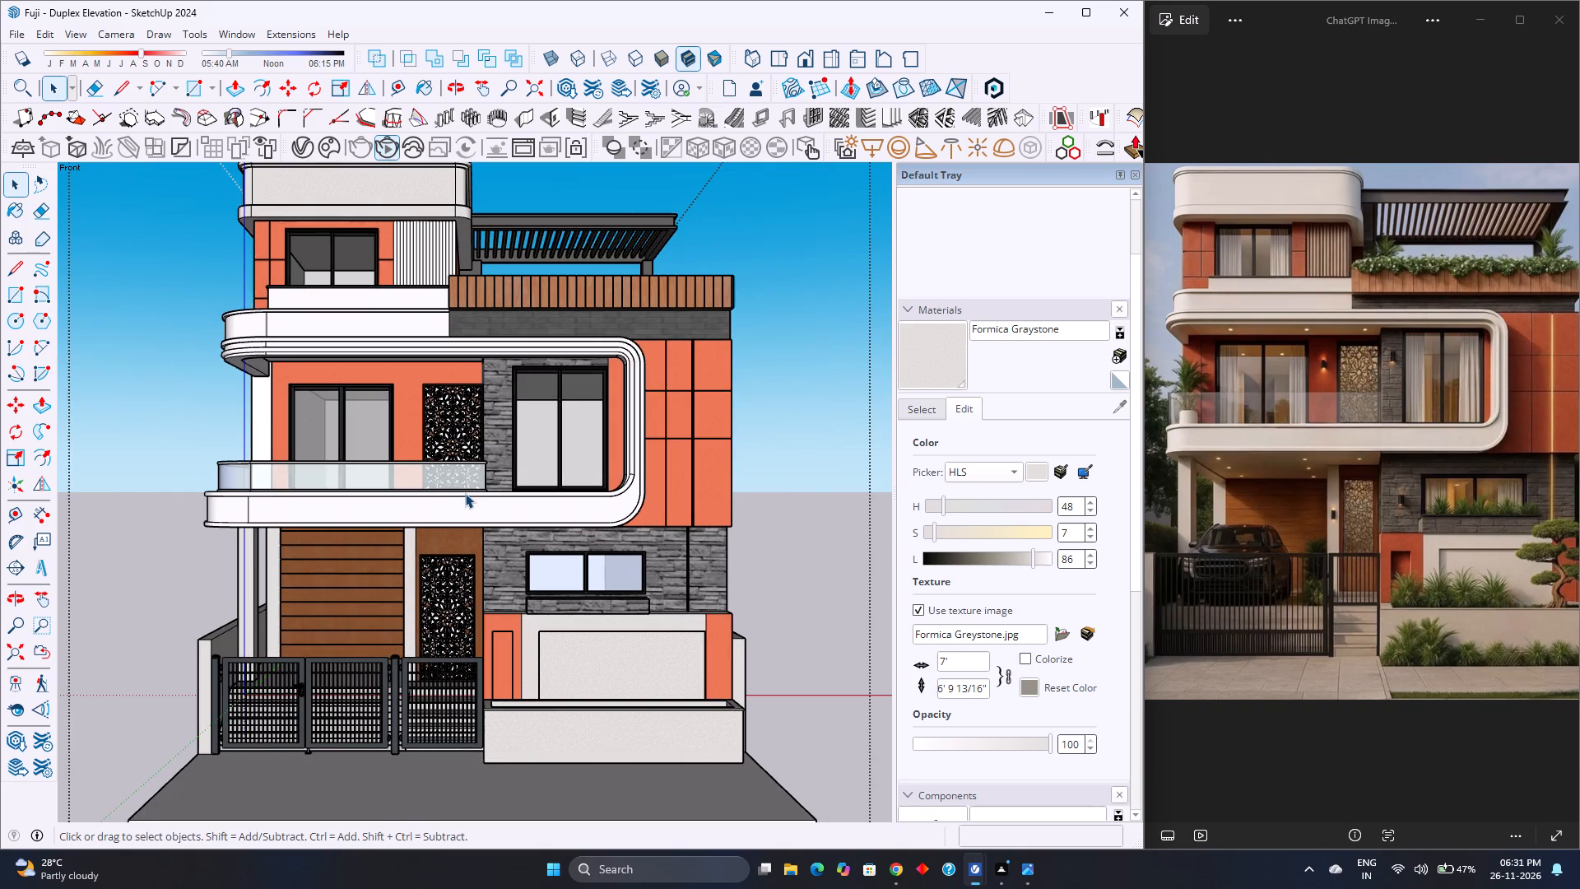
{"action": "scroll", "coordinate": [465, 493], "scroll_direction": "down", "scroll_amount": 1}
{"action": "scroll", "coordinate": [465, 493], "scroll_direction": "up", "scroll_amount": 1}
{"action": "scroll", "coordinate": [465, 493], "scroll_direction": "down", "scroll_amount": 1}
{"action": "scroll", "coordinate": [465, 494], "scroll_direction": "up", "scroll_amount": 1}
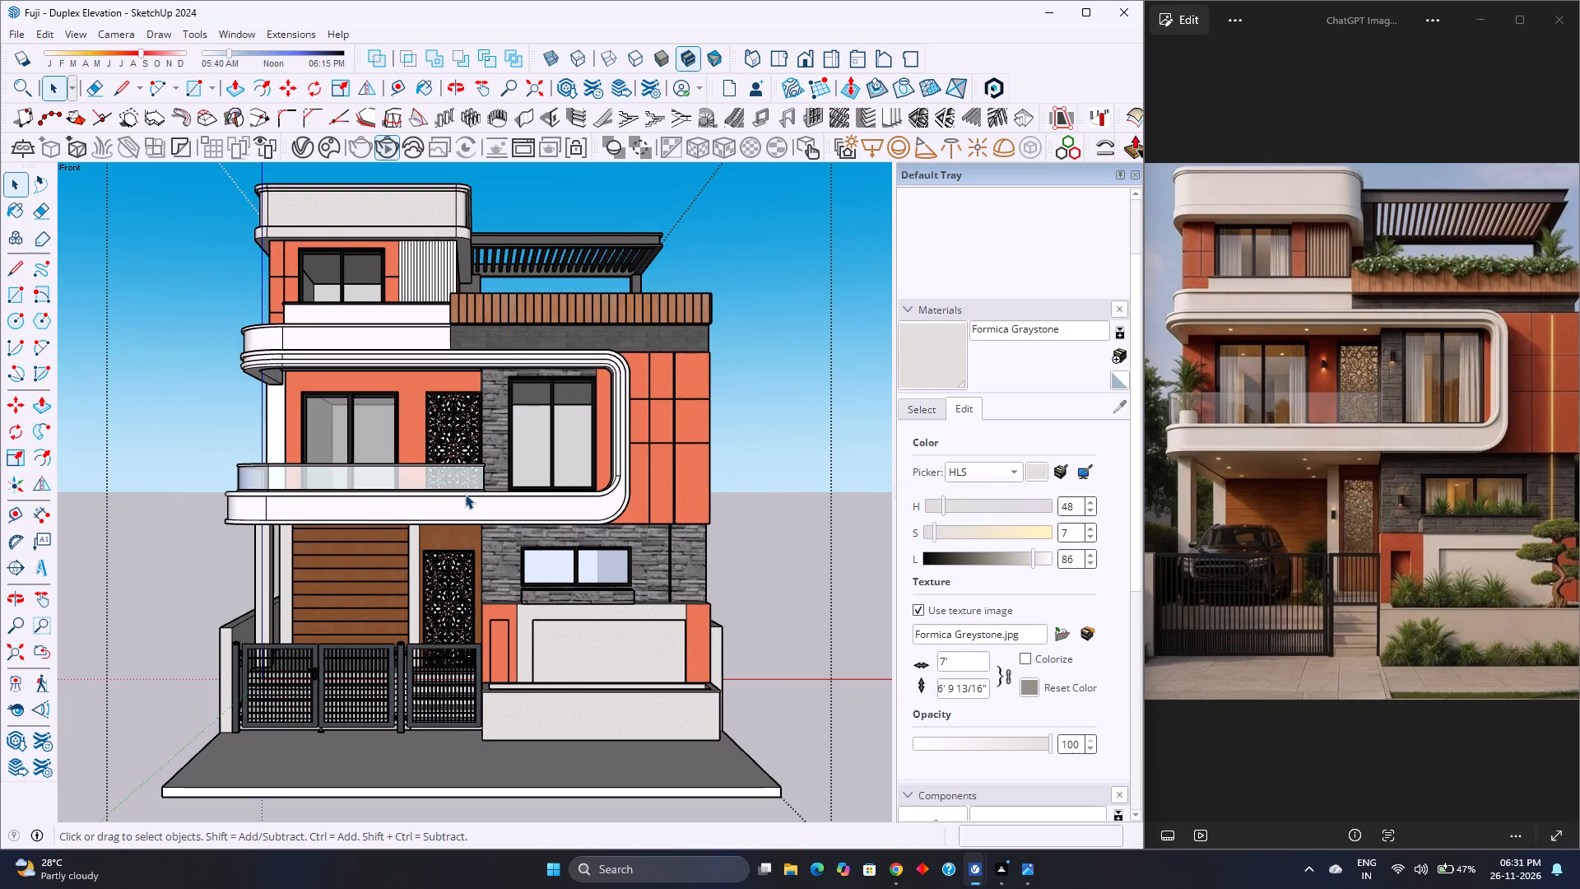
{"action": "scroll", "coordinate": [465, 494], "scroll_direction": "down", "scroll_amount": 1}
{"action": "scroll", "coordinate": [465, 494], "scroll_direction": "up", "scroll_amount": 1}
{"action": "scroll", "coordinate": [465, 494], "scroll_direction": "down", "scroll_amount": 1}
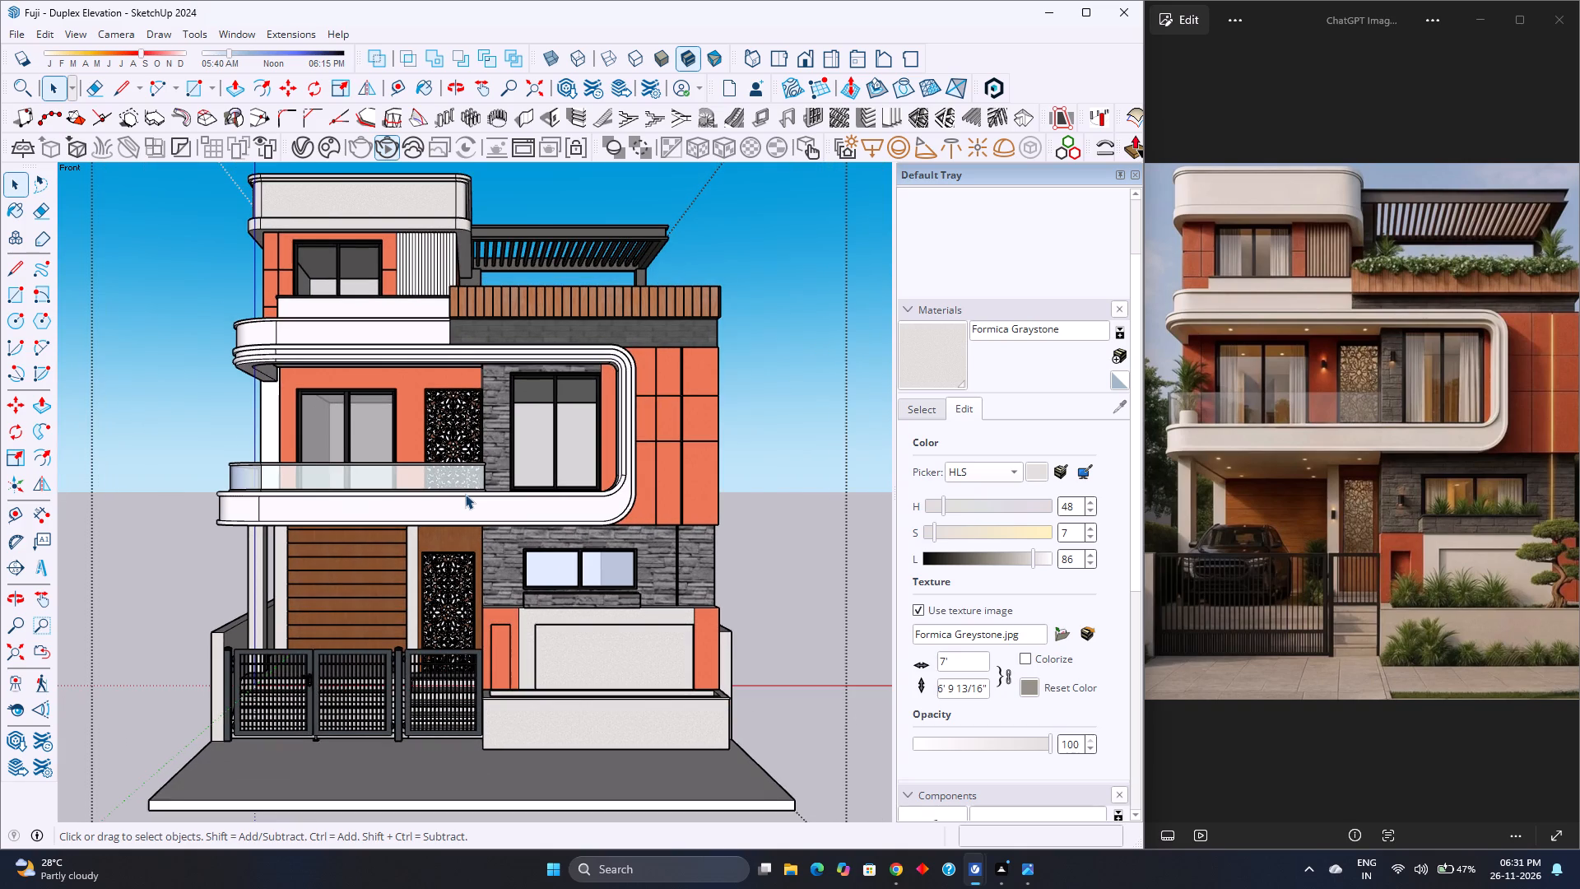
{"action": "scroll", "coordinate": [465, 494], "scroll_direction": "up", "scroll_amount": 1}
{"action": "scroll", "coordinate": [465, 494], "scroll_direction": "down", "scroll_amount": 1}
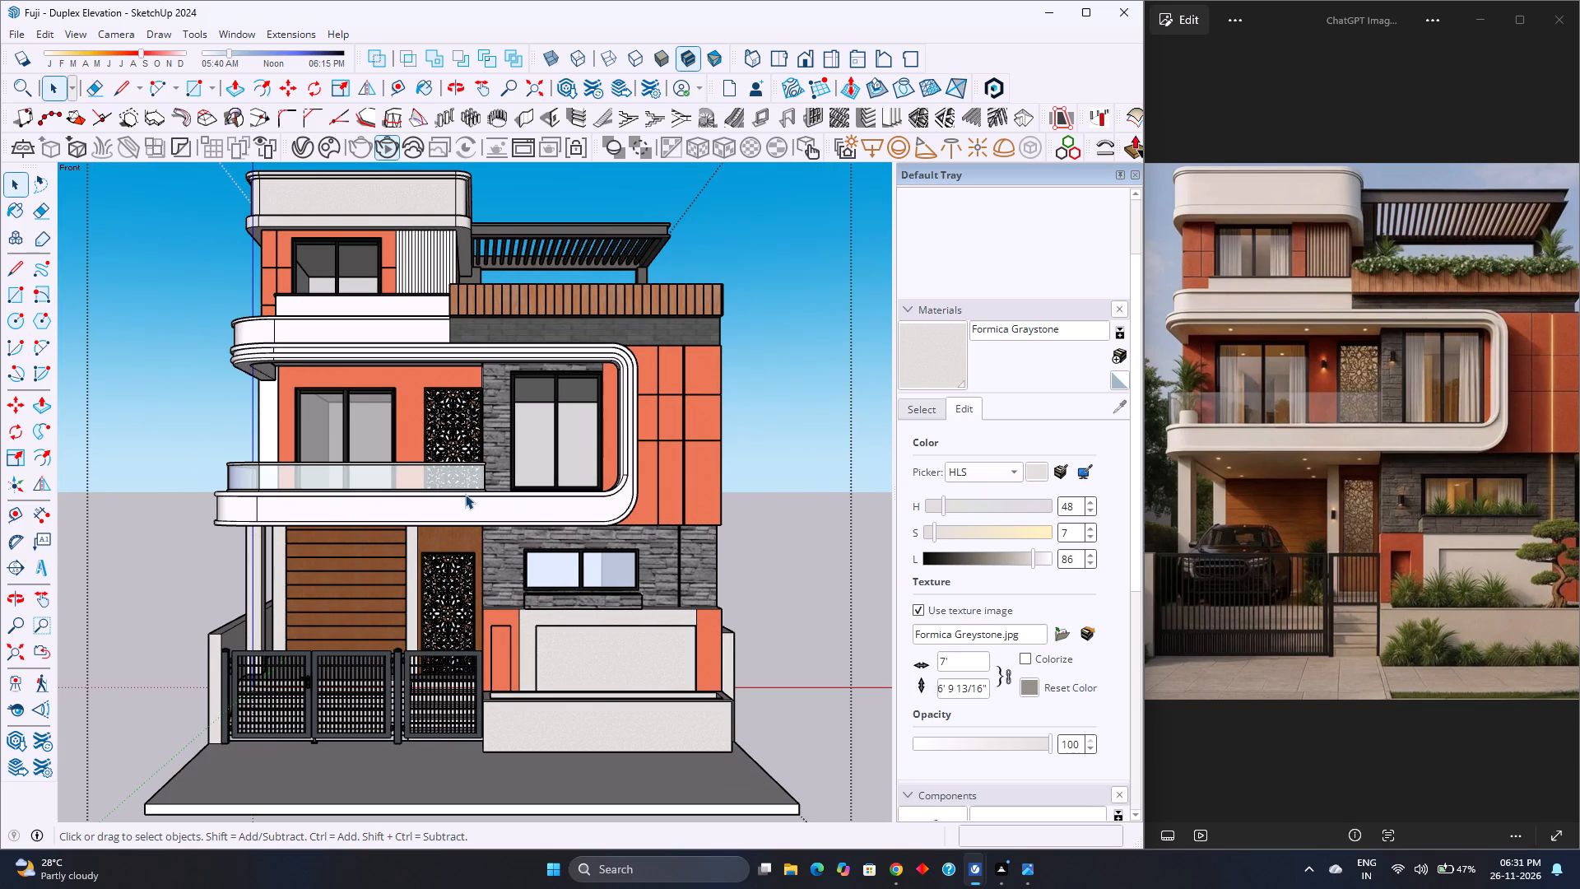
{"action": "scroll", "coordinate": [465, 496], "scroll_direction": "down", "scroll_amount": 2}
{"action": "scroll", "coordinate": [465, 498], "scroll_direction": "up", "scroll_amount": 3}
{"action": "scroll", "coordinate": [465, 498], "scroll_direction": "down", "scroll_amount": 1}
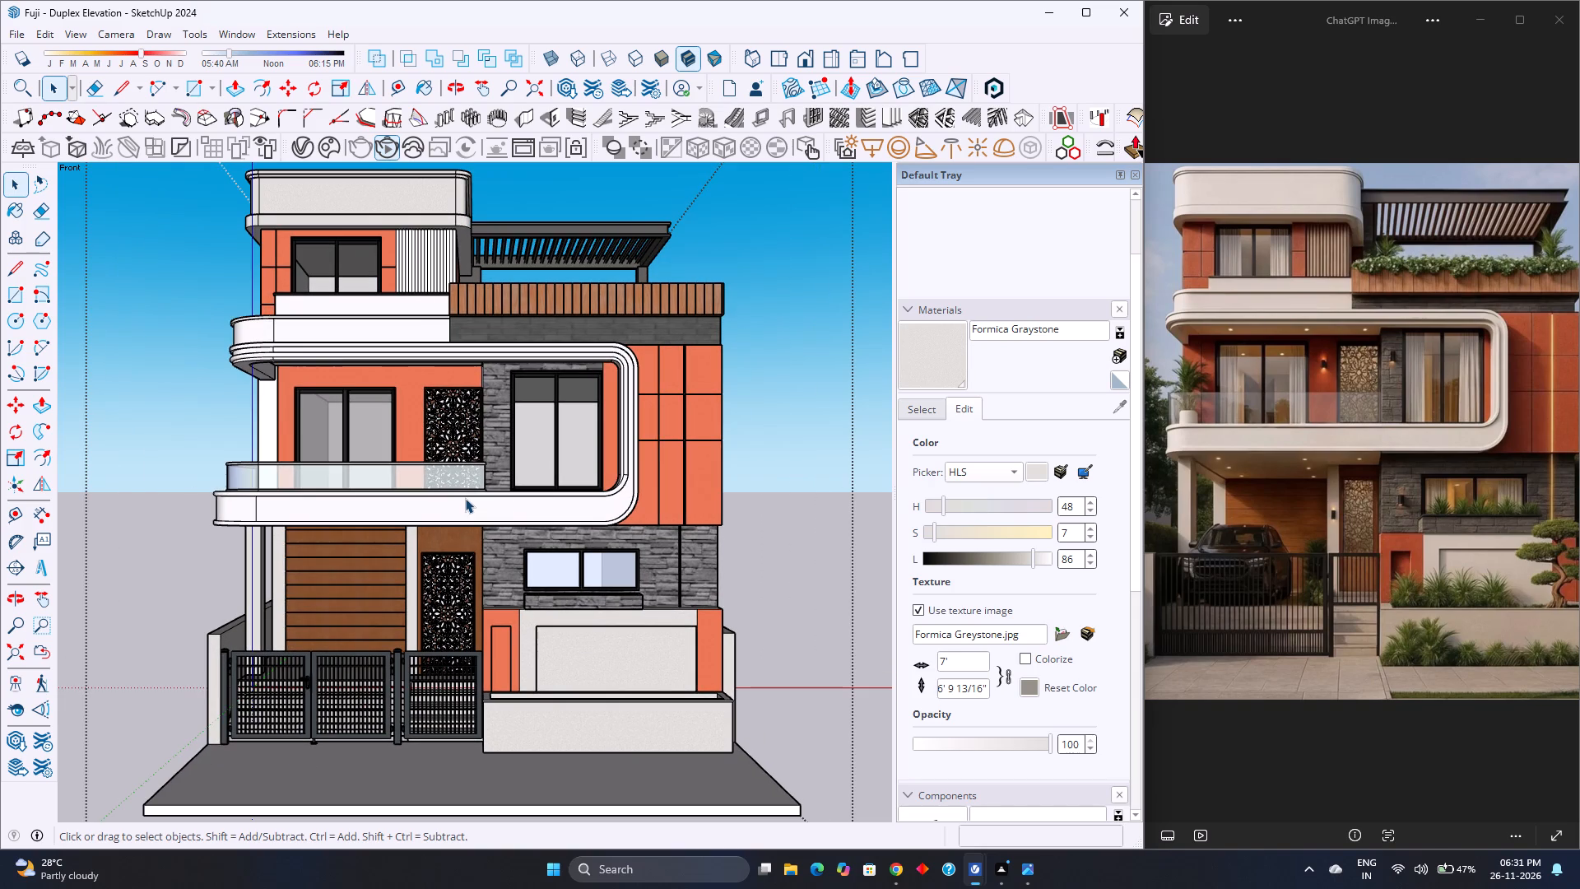
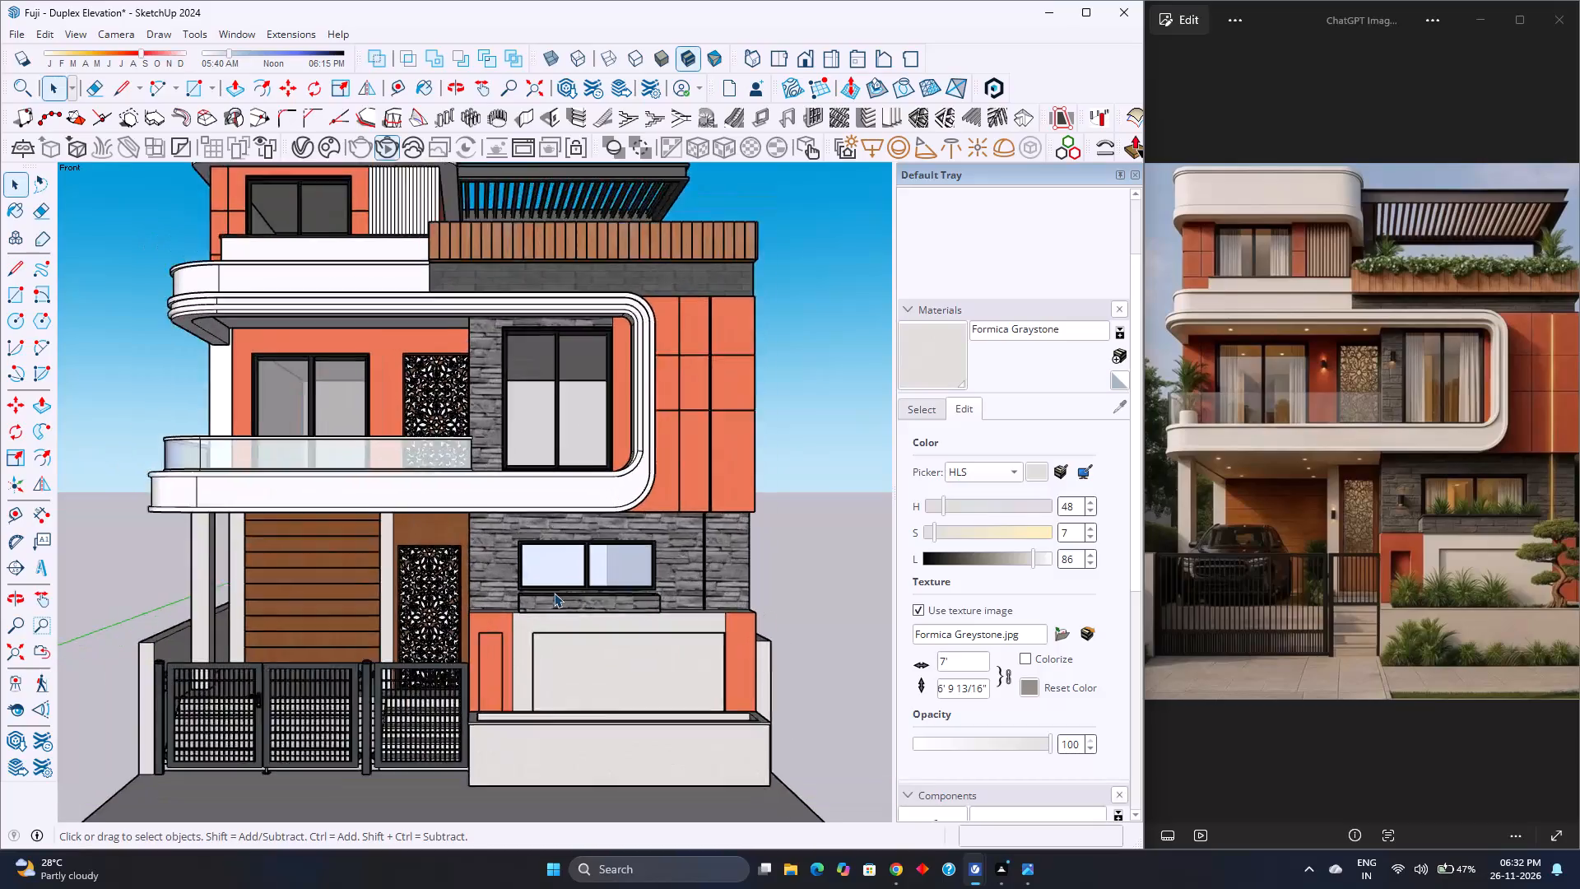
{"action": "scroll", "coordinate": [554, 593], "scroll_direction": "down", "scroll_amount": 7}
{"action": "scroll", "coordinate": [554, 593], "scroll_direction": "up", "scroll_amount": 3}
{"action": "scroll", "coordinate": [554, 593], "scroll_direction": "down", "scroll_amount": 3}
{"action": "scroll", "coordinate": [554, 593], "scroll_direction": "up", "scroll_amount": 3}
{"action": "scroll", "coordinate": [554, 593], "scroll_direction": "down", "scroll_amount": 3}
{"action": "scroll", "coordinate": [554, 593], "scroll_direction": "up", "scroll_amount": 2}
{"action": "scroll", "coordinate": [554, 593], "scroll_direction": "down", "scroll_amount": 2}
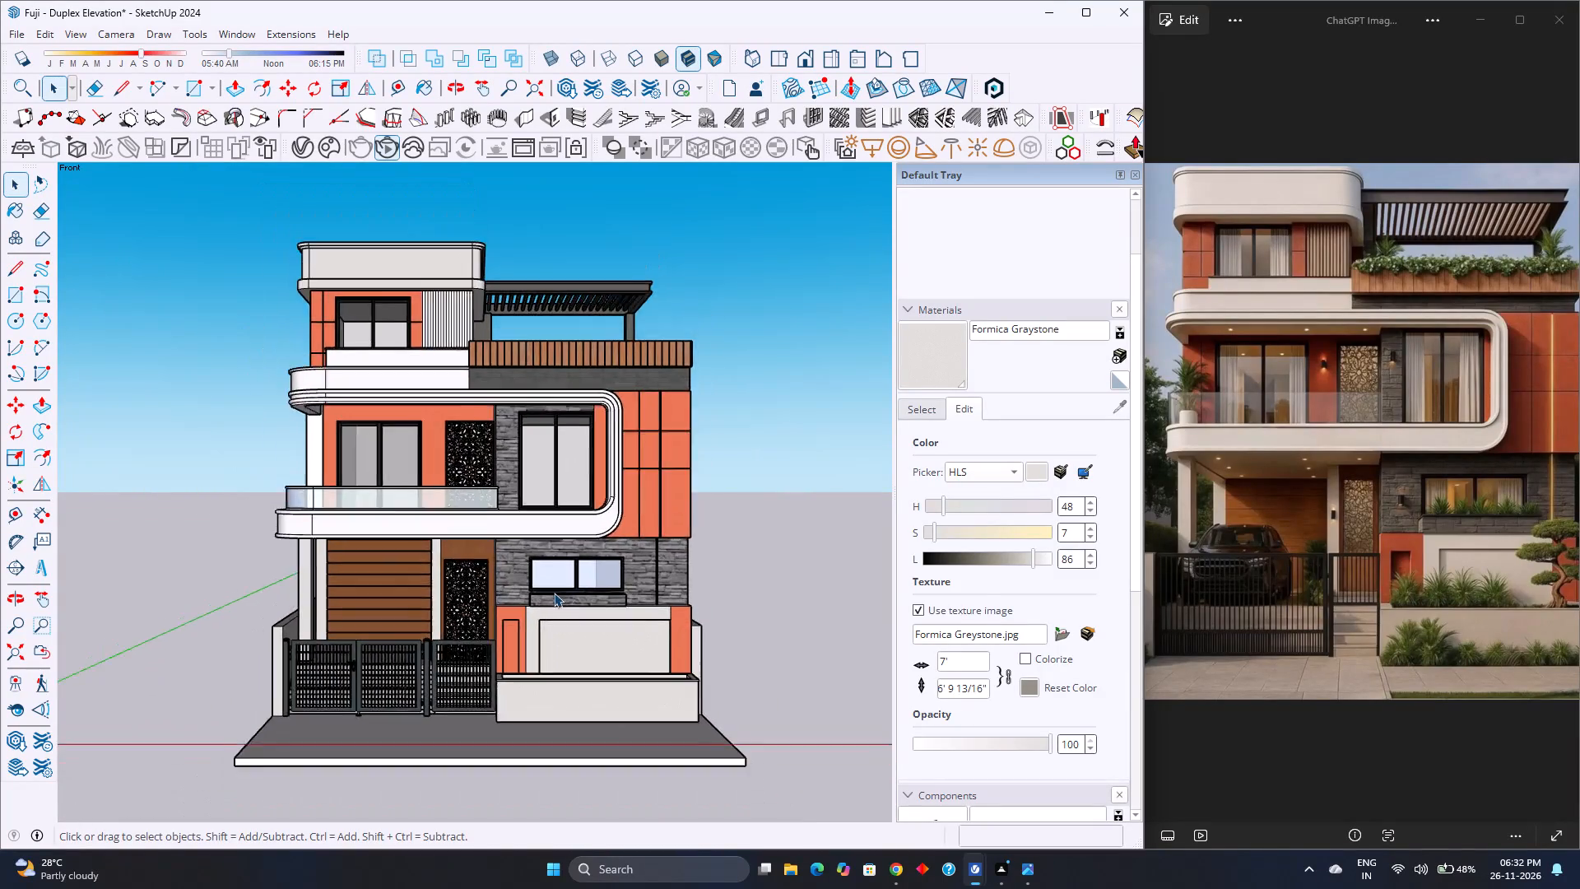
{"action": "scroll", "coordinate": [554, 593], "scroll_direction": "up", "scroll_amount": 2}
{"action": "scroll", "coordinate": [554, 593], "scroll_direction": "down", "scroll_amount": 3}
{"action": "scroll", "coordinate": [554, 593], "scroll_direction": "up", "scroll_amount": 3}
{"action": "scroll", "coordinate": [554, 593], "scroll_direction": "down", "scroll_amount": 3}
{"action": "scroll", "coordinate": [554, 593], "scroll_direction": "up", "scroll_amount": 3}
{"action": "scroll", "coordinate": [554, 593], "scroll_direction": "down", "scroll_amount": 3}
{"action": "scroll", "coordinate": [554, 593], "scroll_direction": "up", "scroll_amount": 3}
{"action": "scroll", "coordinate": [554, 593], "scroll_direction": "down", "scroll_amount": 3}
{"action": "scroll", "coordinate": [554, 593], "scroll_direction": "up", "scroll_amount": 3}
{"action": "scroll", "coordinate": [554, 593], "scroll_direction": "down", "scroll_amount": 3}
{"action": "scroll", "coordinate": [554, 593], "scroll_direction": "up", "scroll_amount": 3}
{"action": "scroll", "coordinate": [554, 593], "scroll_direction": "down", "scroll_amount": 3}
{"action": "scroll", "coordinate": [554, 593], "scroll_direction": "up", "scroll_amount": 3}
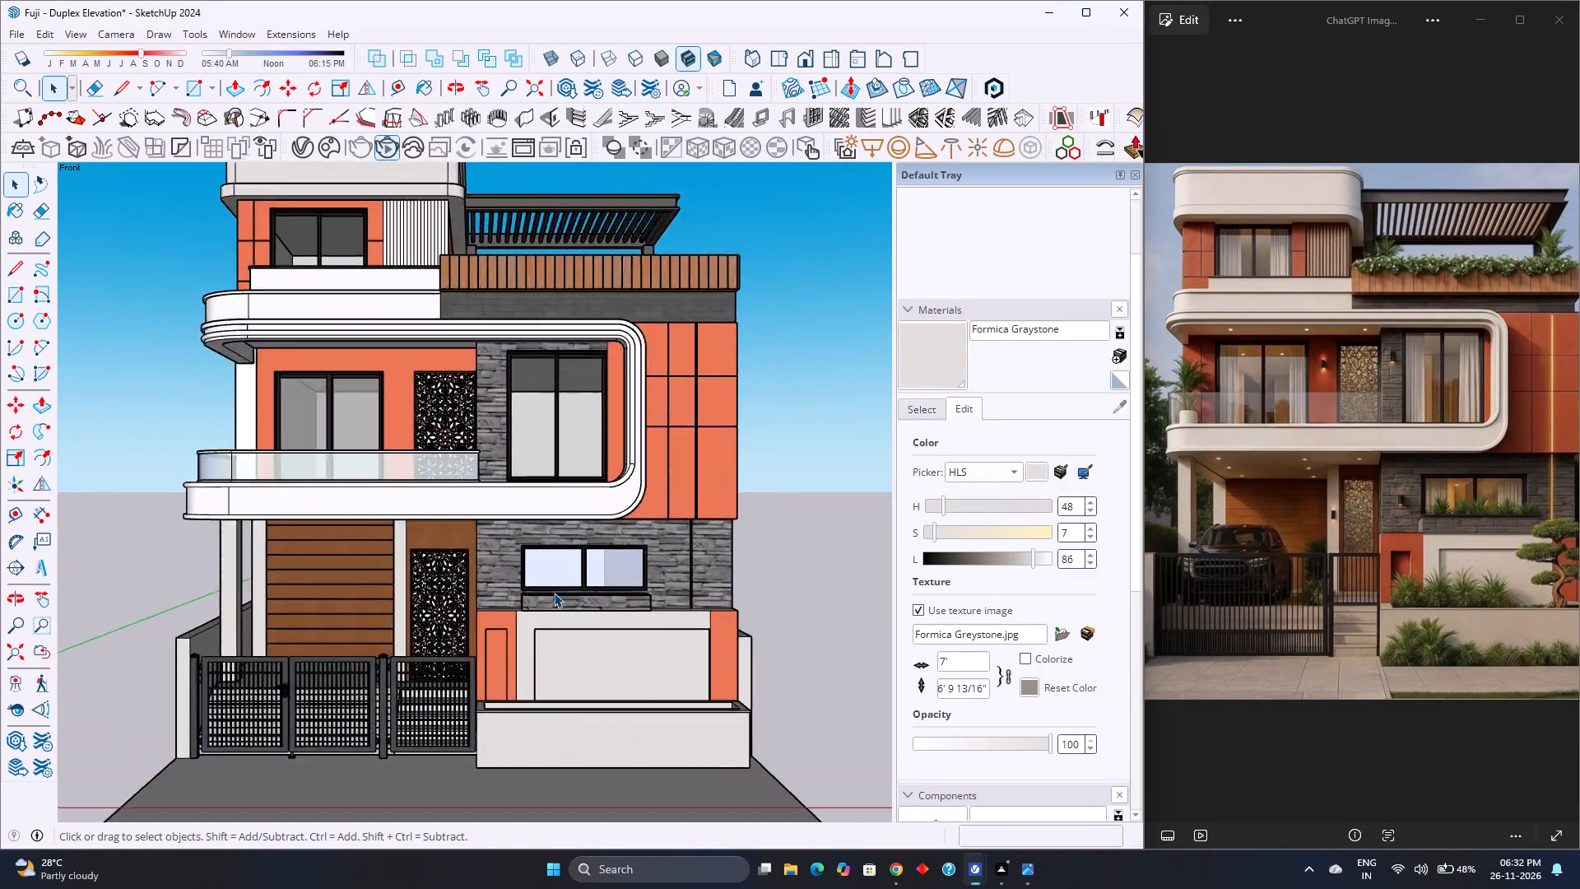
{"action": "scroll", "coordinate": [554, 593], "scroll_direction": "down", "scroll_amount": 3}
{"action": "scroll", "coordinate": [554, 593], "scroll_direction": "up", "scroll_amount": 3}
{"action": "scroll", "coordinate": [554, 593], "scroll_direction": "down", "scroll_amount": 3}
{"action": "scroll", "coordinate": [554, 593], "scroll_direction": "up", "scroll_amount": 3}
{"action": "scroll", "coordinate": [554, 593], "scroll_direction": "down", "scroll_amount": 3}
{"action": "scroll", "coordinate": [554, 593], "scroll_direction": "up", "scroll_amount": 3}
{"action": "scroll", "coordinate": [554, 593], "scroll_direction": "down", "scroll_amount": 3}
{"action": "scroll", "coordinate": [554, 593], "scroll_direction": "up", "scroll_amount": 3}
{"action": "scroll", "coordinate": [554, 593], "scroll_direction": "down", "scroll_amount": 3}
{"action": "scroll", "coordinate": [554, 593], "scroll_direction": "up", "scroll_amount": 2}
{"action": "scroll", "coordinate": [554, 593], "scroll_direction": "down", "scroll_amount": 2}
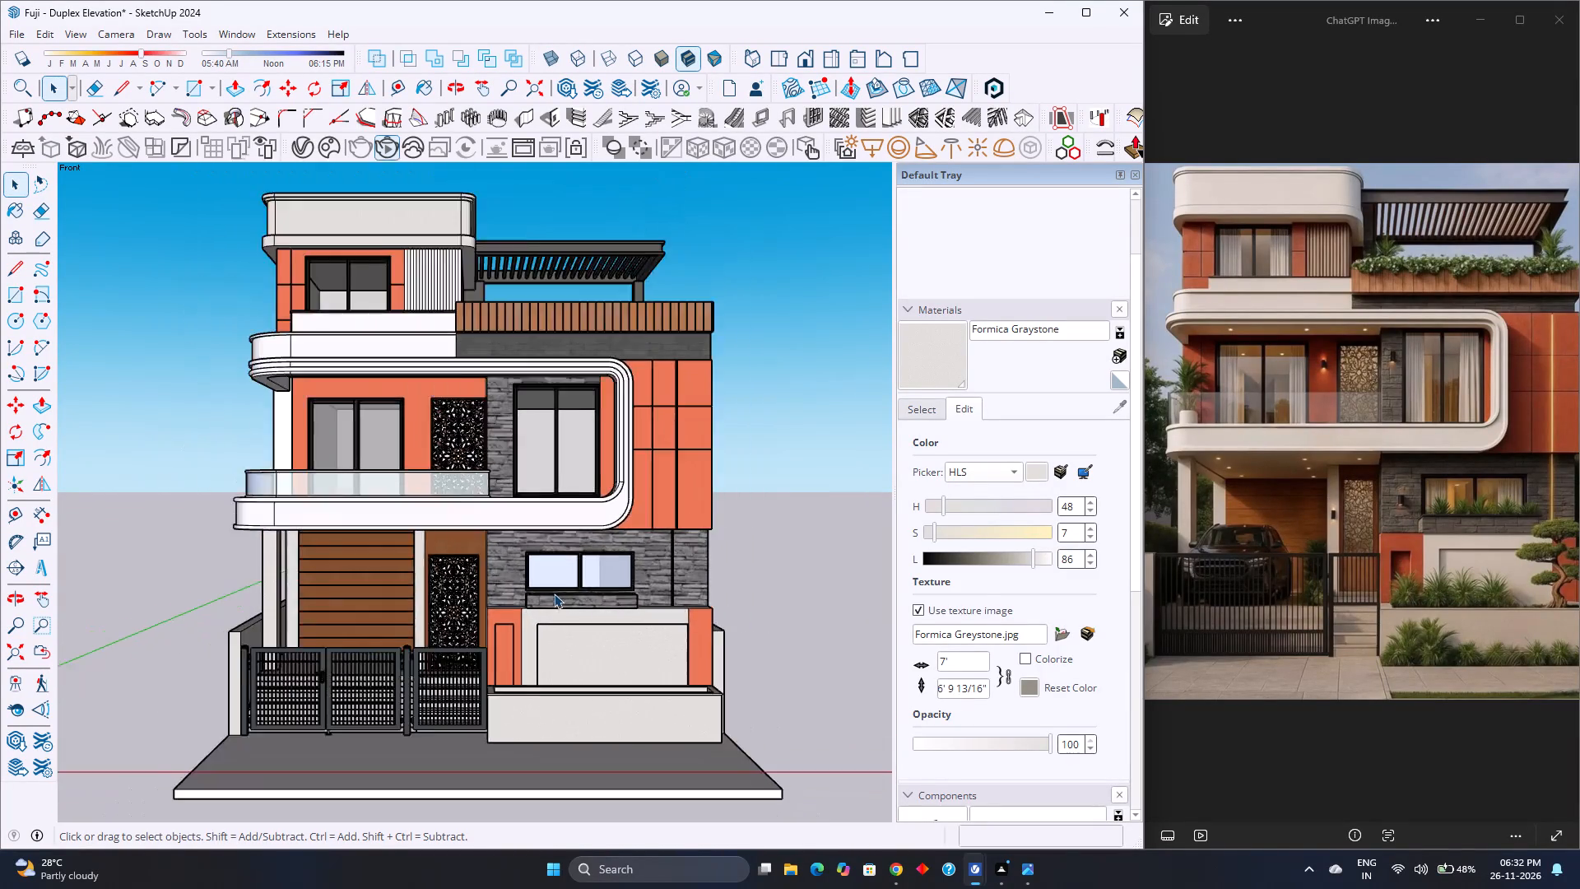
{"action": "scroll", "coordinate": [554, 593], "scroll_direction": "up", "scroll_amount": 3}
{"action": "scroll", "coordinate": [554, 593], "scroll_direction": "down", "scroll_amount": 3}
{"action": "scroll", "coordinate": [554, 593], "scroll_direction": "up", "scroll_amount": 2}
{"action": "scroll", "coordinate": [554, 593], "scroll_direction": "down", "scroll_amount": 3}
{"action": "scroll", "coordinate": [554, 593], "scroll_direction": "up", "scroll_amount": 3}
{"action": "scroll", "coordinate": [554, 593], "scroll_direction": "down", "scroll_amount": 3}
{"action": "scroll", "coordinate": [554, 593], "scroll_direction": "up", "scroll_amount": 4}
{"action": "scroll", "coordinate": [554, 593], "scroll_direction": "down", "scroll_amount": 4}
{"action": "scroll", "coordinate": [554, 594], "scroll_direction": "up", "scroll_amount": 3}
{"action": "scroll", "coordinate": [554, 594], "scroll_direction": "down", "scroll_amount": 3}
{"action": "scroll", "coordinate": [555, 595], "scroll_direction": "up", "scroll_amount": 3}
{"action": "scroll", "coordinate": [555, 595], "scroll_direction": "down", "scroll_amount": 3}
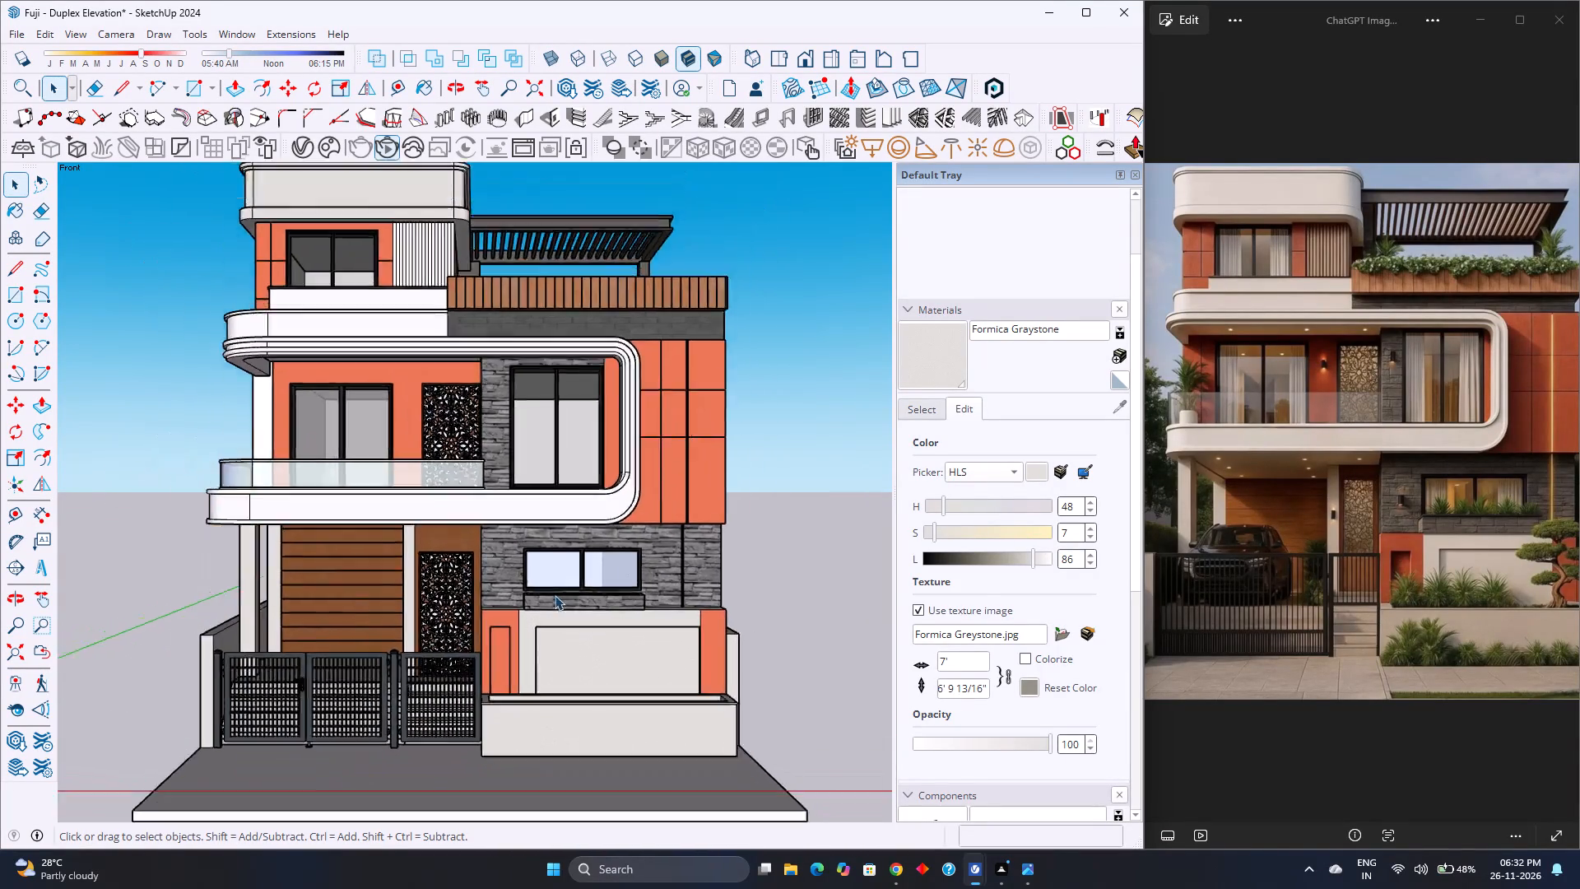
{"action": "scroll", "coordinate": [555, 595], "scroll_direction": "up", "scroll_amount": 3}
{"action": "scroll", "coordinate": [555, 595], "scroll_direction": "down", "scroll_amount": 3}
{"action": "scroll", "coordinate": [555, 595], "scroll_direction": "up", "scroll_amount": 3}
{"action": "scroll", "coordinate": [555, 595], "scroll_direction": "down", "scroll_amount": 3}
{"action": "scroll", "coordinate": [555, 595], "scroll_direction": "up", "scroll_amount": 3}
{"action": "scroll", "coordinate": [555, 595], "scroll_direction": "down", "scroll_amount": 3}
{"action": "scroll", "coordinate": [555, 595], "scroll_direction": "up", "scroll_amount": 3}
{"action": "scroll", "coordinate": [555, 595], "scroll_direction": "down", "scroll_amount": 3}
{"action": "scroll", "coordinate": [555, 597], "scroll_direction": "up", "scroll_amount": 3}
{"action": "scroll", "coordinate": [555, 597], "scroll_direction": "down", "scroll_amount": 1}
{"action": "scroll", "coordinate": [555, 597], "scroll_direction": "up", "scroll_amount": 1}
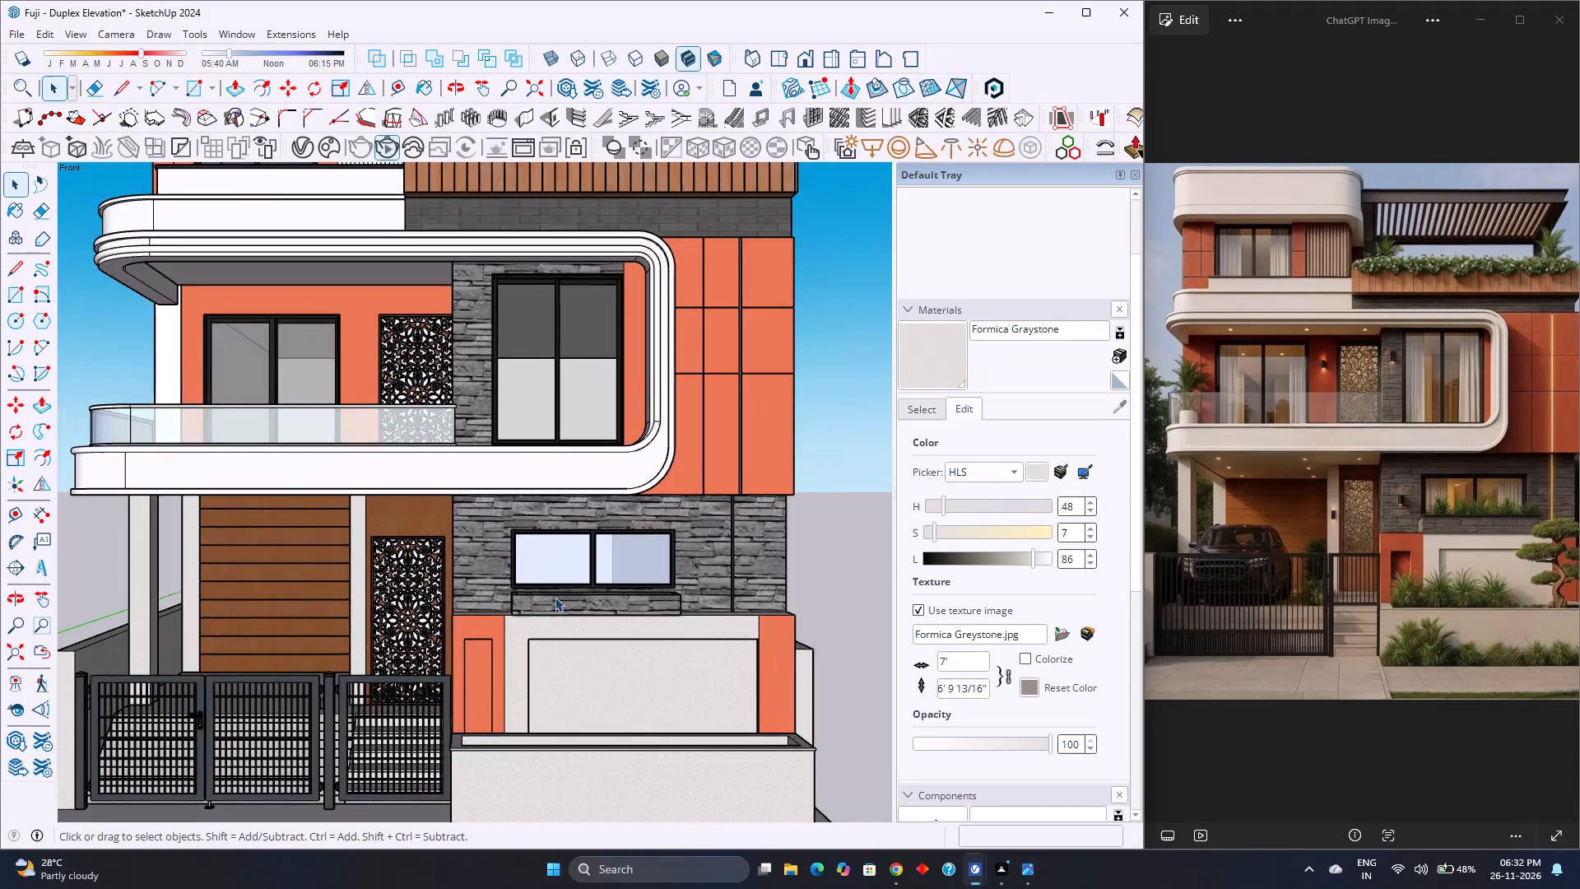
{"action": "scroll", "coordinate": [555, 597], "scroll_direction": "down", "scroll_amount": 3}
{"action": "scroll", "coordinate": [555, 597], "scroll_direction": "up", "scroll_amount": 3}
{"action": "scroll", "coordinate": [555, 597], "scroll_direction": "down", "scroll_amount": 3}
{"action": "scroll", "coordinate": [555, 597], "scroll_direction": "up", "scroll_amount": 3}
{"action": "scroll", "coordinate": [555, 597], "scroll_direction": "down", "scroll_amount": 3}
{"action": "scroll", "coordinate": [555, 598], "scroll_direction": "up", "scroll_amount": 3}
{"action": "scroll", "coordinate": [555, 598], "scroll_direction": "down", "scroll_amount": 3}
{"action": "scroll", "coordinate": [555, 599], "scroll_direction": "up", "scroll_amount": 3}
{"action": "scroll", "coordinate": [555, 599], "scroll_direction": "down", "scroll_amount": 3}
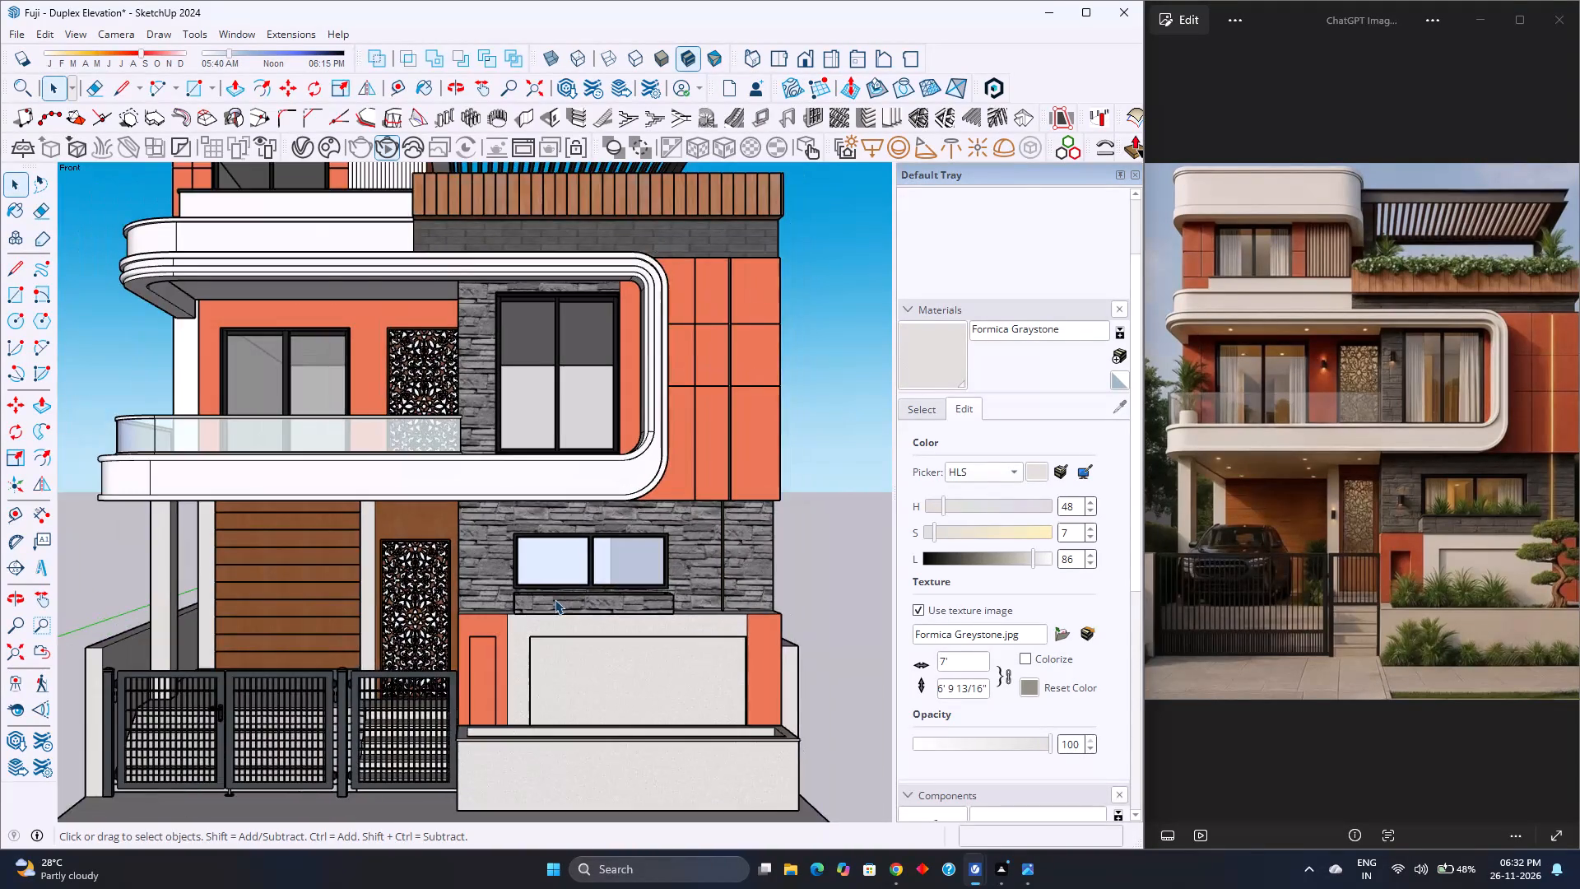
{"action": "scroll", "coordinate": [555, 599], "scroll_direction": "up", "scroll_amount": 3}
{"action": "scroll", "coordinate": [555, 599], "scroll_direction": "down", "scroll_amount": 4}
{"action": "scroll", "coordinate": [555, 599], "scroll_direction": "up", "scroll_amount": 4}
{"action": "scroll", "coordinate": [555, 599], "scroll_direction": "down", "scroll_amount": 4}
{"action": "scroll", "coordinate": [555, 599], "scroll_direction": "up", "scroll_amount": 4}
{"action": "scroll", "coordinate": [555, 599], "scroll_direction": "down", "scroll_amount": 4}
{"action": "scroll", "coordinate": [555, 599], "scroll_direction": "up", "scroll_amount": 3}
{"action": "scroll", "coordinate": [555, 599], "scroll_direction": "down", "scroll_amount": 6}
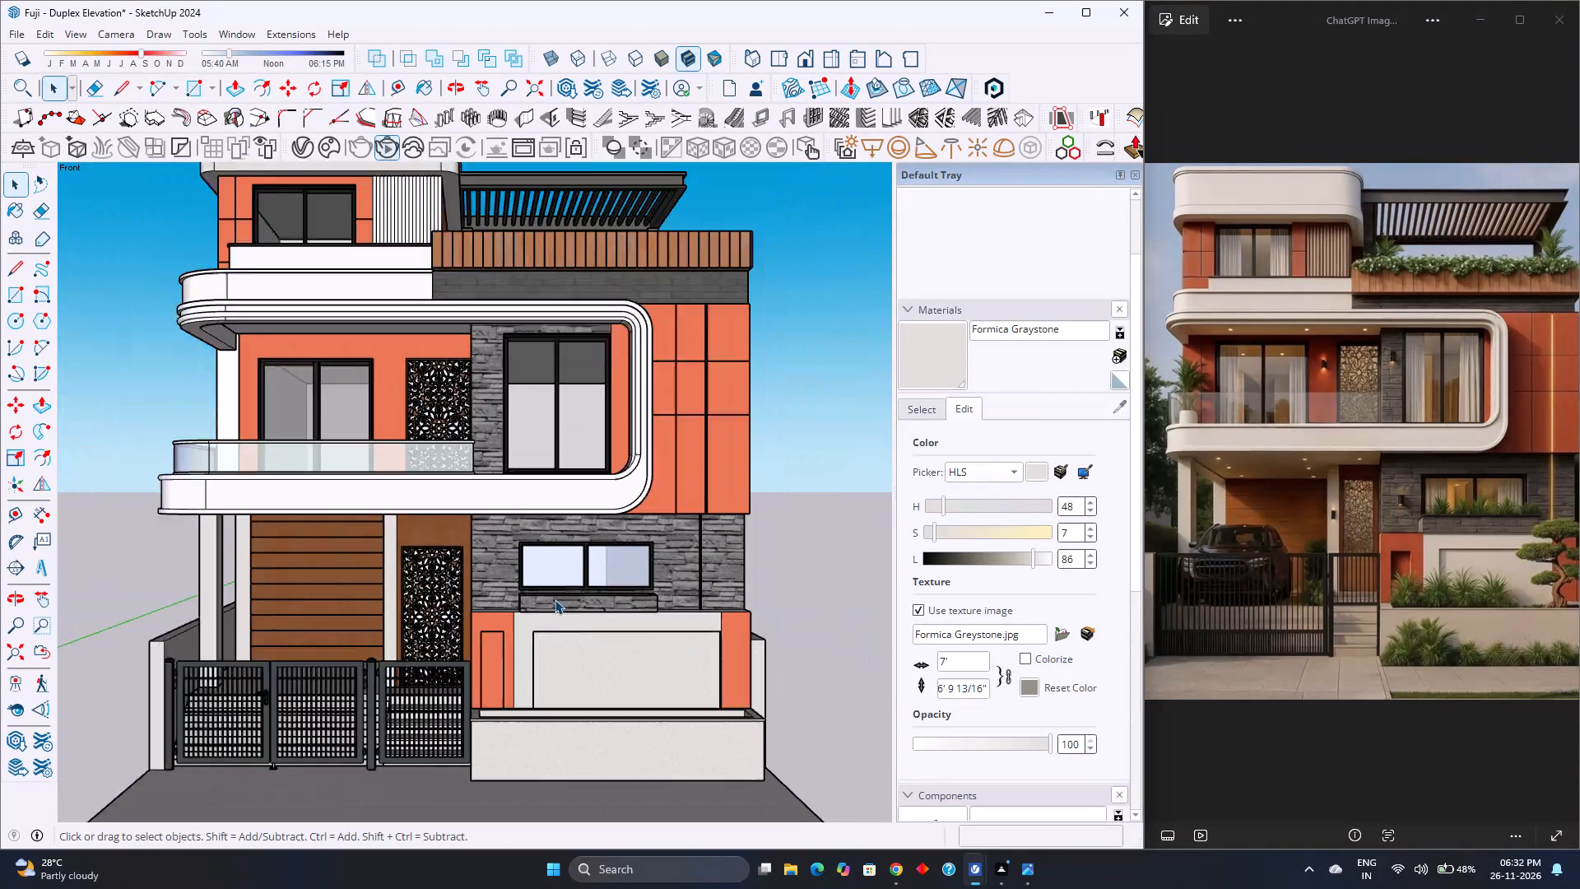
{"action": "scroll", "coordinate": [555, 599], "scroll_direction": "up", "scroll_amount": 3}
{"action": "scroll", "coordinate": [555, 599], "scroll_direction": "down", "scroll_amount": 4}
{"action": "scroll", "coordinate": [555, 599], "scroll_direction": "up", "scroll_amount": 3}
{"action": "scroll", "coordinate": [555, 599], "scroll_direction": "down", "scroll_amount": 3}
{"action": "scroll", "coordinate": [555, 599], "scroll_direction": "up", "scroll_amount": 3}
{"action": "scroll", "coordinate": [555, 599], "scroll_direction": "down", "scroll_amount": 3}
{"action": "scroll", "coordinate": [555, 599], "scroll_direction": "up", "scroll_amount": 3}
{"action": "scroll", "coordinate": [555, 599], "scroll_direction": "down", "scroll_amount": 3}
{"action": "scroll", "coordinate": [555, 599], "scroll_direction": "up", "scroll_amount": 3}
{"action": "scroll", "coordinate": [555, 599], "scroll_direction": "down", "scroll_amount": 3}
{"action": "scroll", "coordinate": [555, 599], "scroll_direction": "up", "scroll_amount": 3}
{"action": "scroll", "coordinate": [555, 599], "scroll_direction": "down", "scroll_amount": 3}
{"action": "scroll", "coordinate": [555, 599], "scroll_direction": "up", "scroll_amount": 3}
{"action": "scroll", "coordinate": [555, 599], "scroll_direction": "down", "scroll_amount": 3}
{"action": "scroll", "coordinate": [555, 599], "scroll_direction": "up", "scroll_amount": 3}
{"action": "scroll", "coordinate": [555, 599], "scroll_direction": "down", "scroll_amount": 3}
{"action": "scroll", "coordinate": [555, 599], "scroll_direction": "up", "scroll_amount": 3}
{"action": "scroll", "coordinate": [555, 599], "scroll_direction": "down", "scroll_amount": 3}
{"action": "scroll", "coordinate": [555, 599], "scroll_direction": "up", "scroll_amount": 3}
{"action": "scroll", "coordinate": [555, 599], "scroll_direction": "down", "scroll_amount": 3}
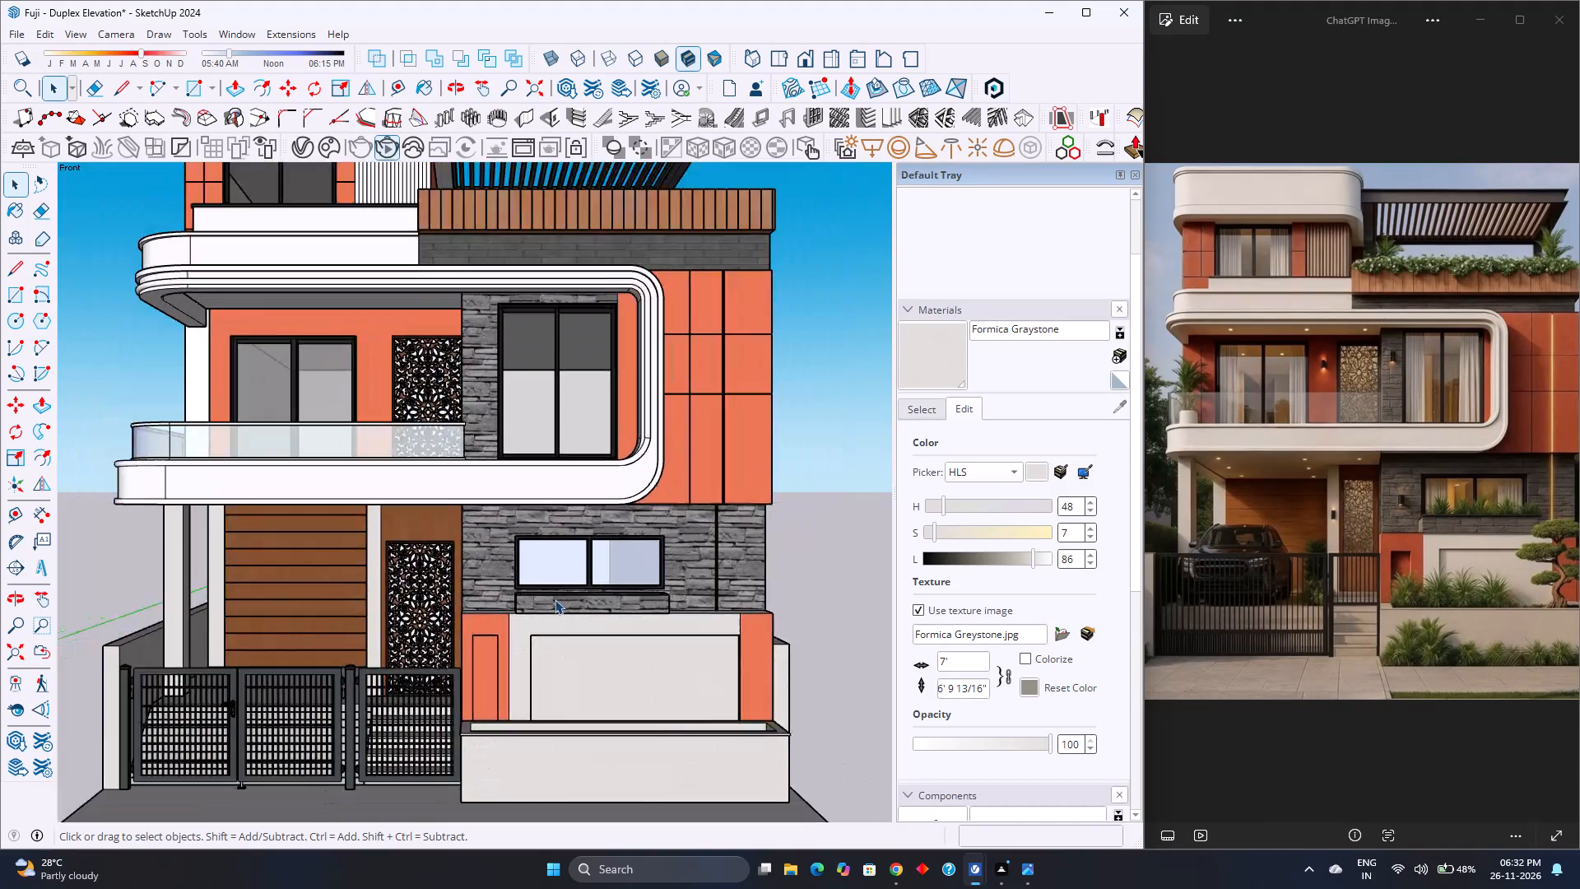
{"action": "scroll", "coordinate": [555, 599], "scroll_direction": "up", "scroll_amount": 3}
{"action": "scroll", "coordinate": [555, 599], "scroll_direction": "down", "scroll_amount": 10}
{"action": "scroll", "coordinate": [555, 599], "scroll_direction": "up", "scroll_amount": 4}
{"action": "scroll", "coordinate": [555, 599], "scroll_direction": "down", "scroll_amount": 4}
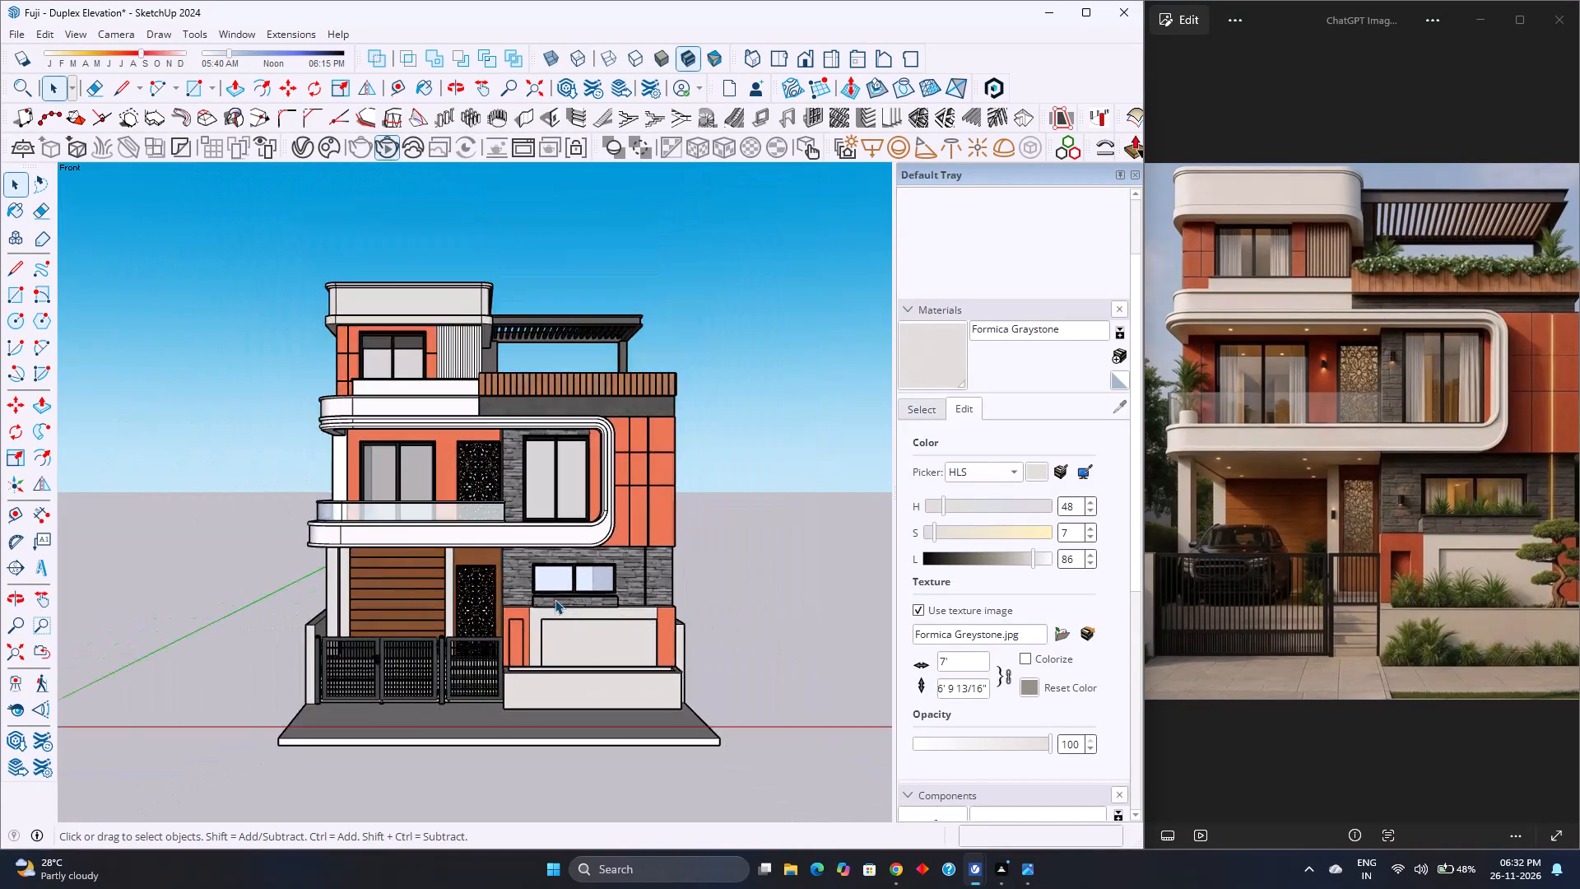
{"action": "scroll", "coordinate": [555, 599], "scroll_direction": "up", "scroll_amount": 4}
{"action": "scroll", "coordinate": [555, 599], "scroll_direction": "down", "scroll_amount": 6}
Examine the duplex's front facade, orange side wall, roof terrace and pergola from angled, side and elevated viewpoints.
{"action": "middle_click_drag", "start_coordinate": [553, 606], "coordinate": [581, 604]}
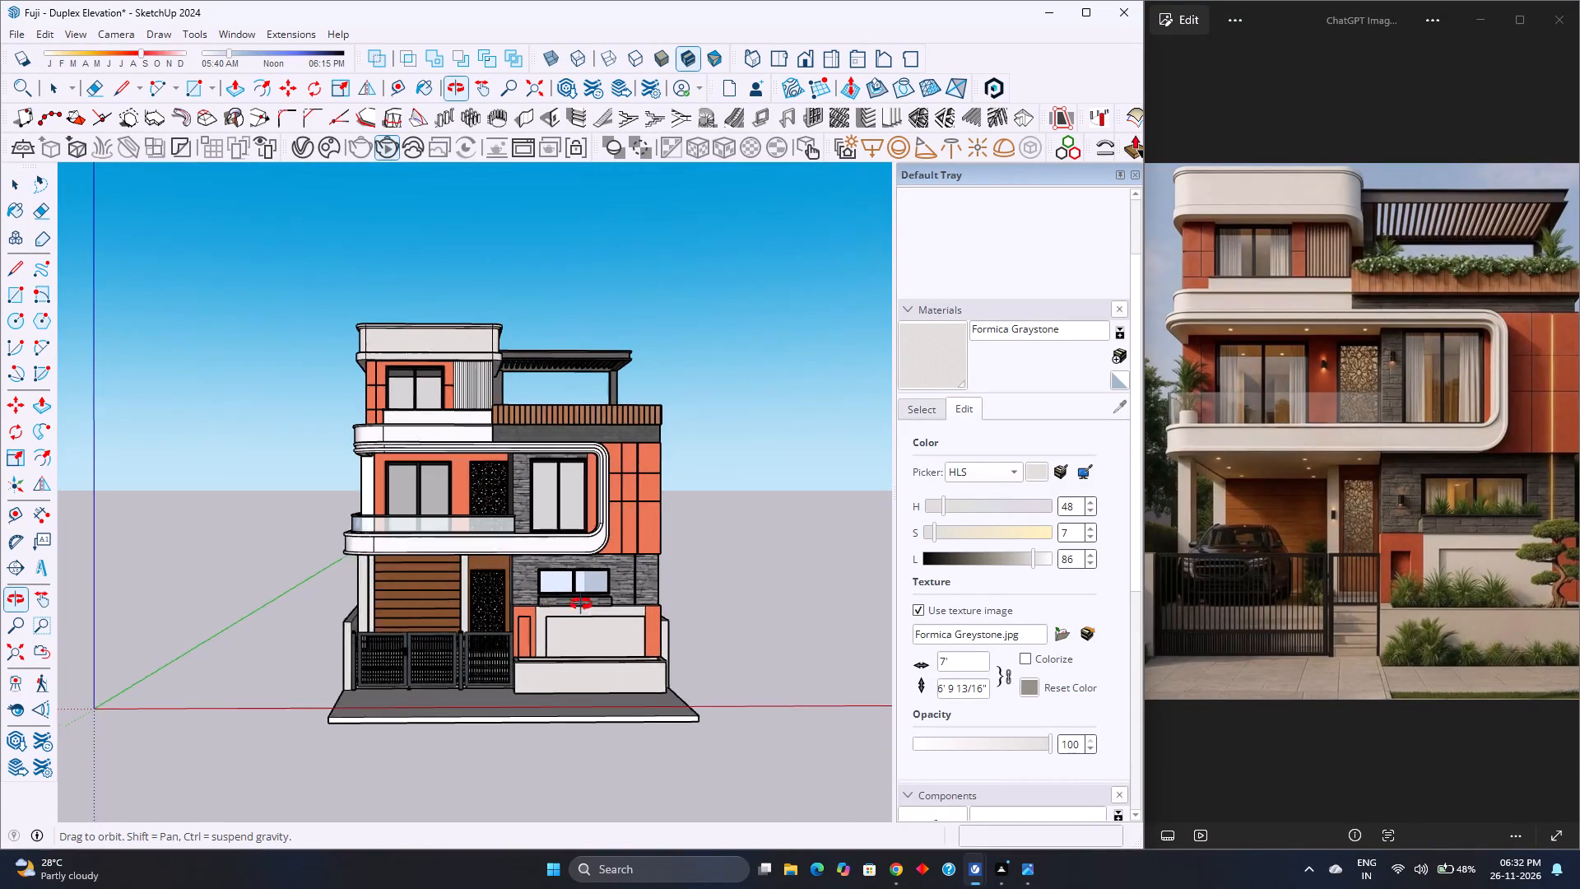
{"action": "middle_click_drag", "start_coordinate": [581, 604], "coordinate": [412, 579]}
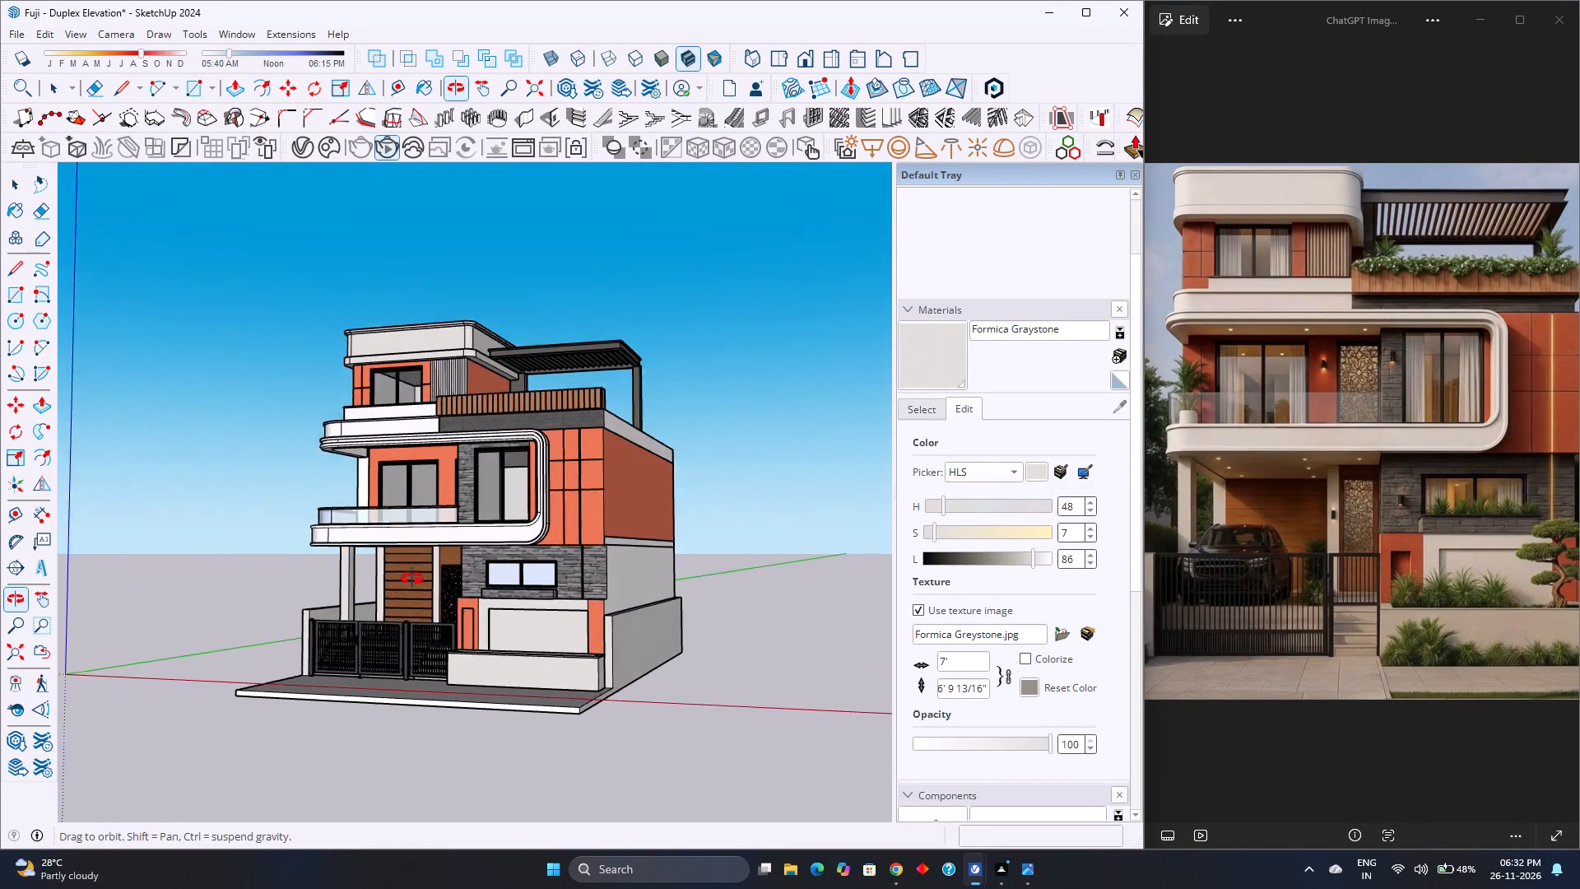
{"action": "middle_click_drag", "start_coordinate": [412, 579], "coordinate": [412, 578]}
{"action": "scroll", "coordinate": [412, 578], "scroll_direction": "down", "scroll_amount": 1}
{"action": "scroll", "coordinate": [412, 578], "scroll_direction": "up", "scroll_amount": 6}
{"action": "scroll", "coordinate": [412, 578], "scroll_direction": "down", "scroll_amount": 2}
{"action": "scroll", "coordinate": [412, 578], "scroll_direction": "up", "scroll_amount": 2}
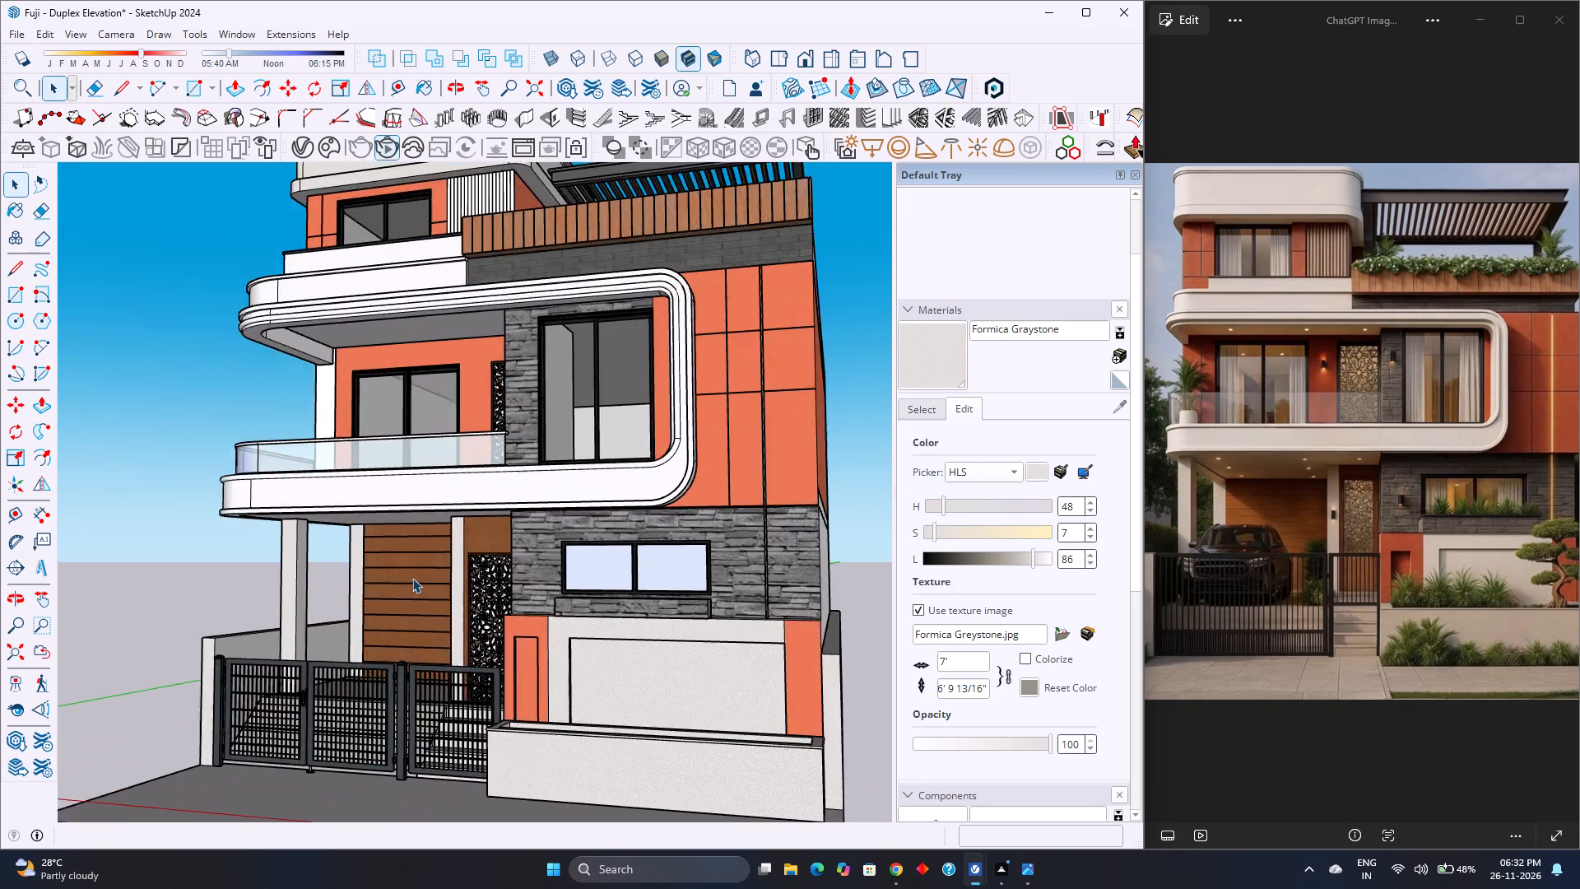
{"action": "scroll", "coordinate": [412, 578], "scroll_direction": "down", "scroll_amount": 3}
{"action": "scroll", "coordinate": [416, 578], "scroll_direction": "up", "scroll_amount": 3}
{"action": "scroll", "coordinate": [416, 578], "scroll_direction": "down", "scroll_amount": 4}
{"action": "scroll", "coordinate": [416, 578], "scroll_direction": "up", "scroll_amount": 4}
{"action": "scroll", "coordinate": [532, 571], "scroll_direction": "down", "scroll_amount": 7}
{"action": "middle_click_drag", "start_coordinate": [618, 553], "coordinate": [376, 635]}
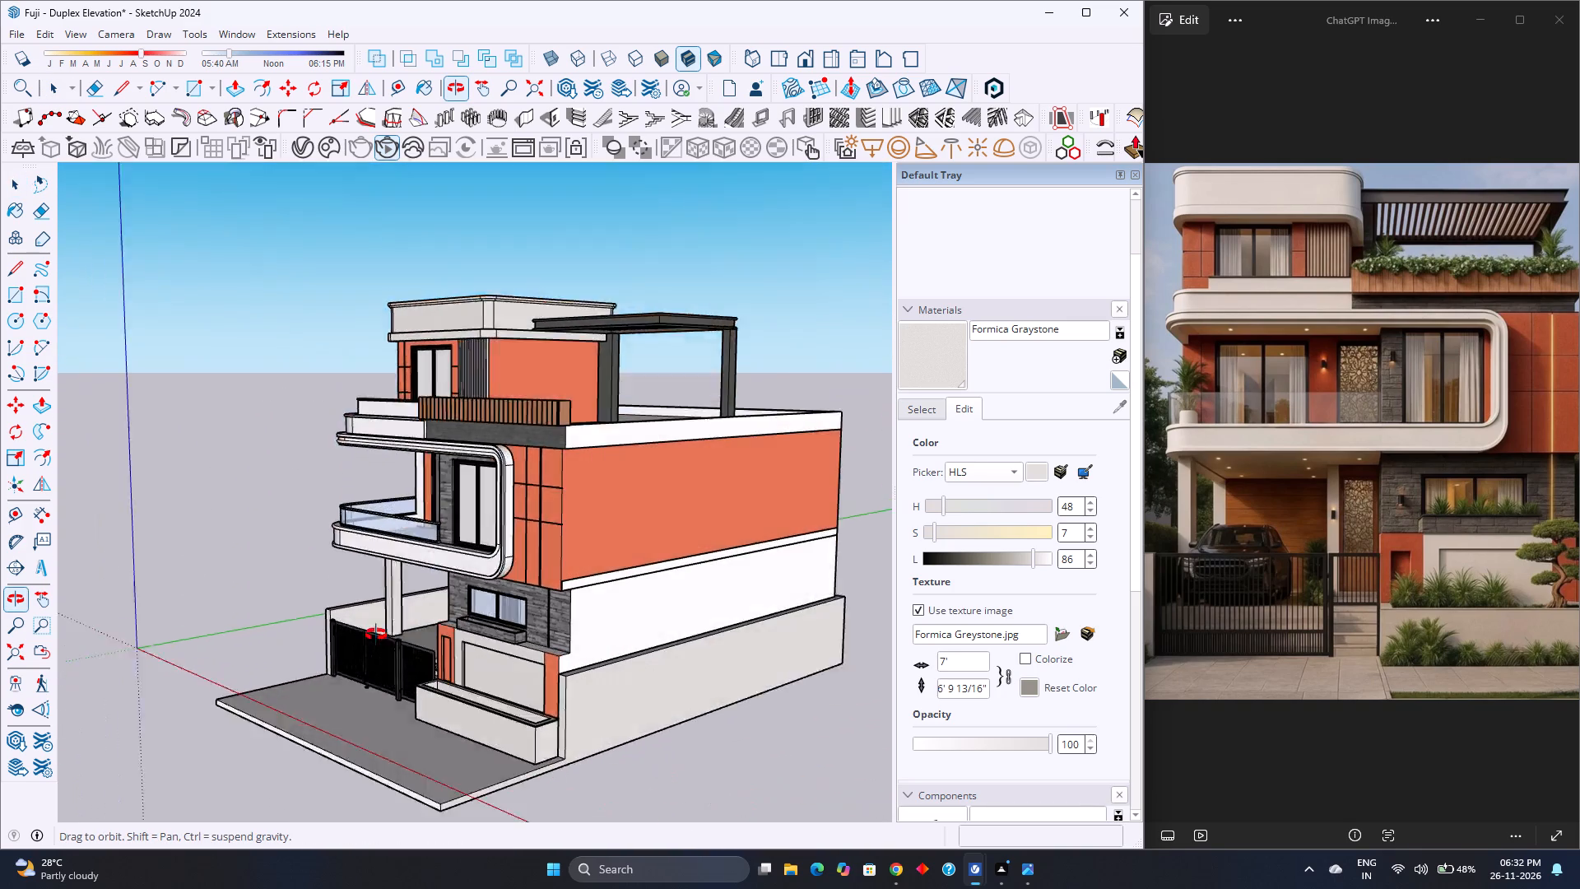
{"action": "middle_click_drag", "start_coordinate": [376, 635], "coordinate": [88, 636]}
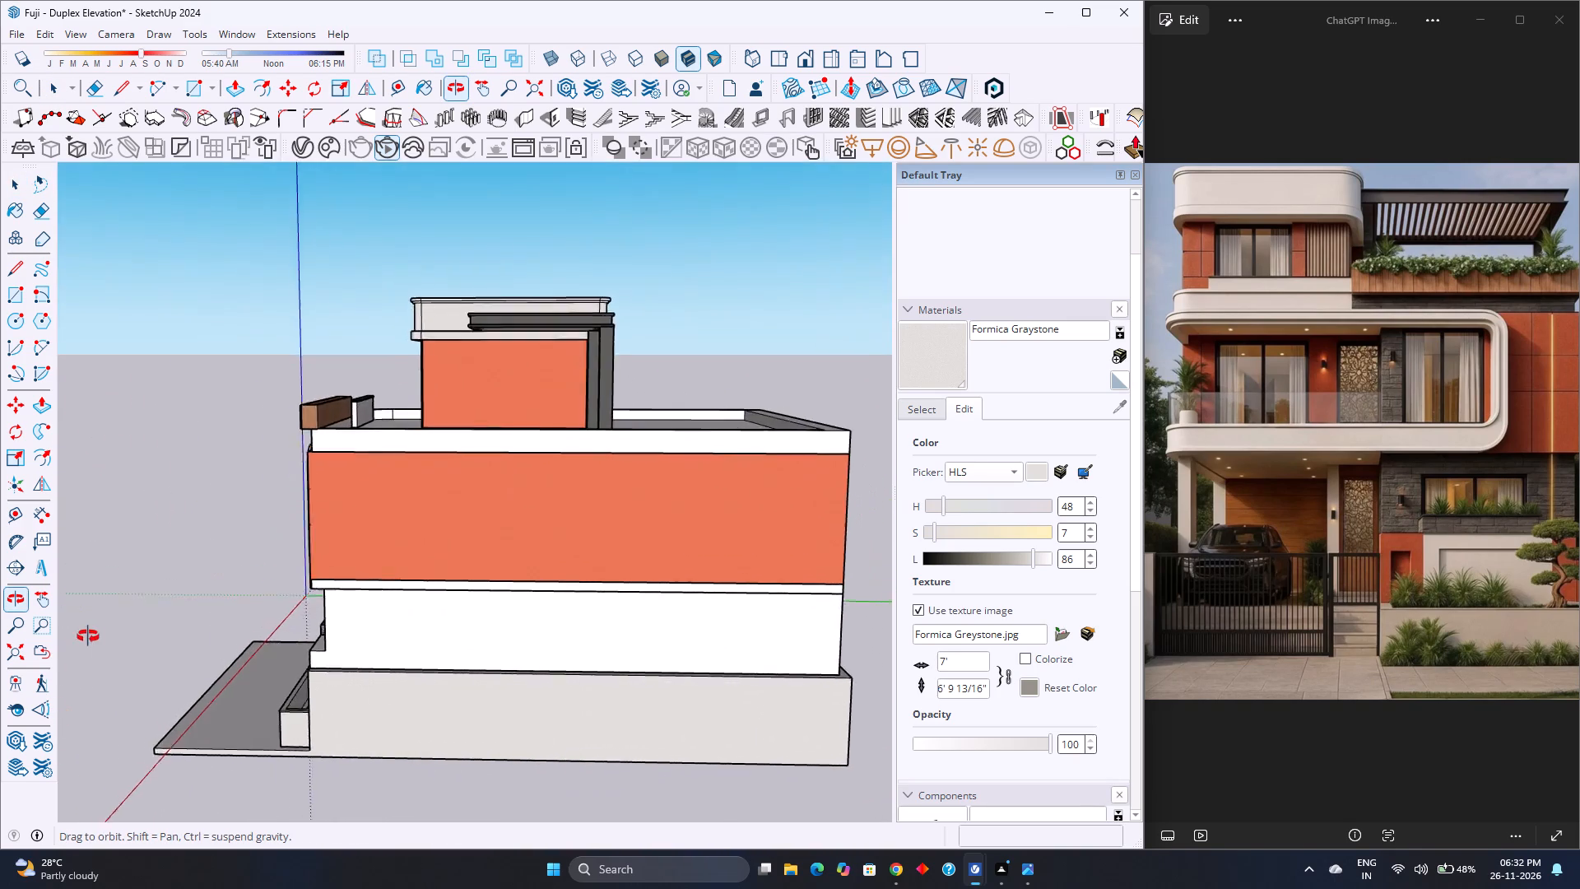
{"action": "middle_click_drag", "start_coordinate": [88, 636], "coordinate": [500, 791]}
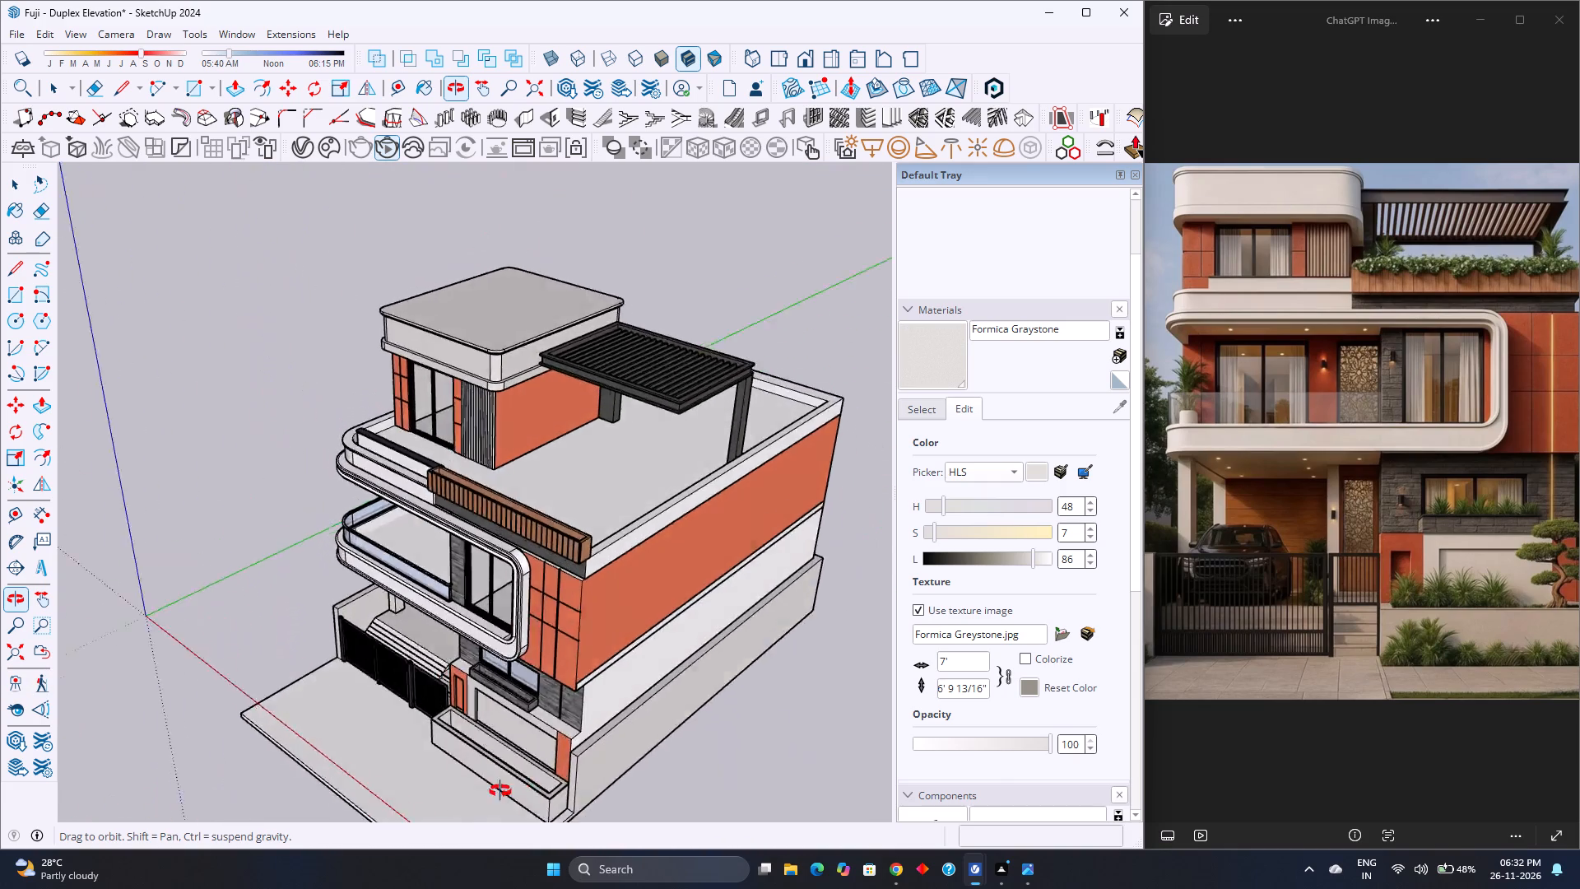
{"action": "middle_click_drag", "start_coordinate": [500, 791], "coordinate": [420, 682]}
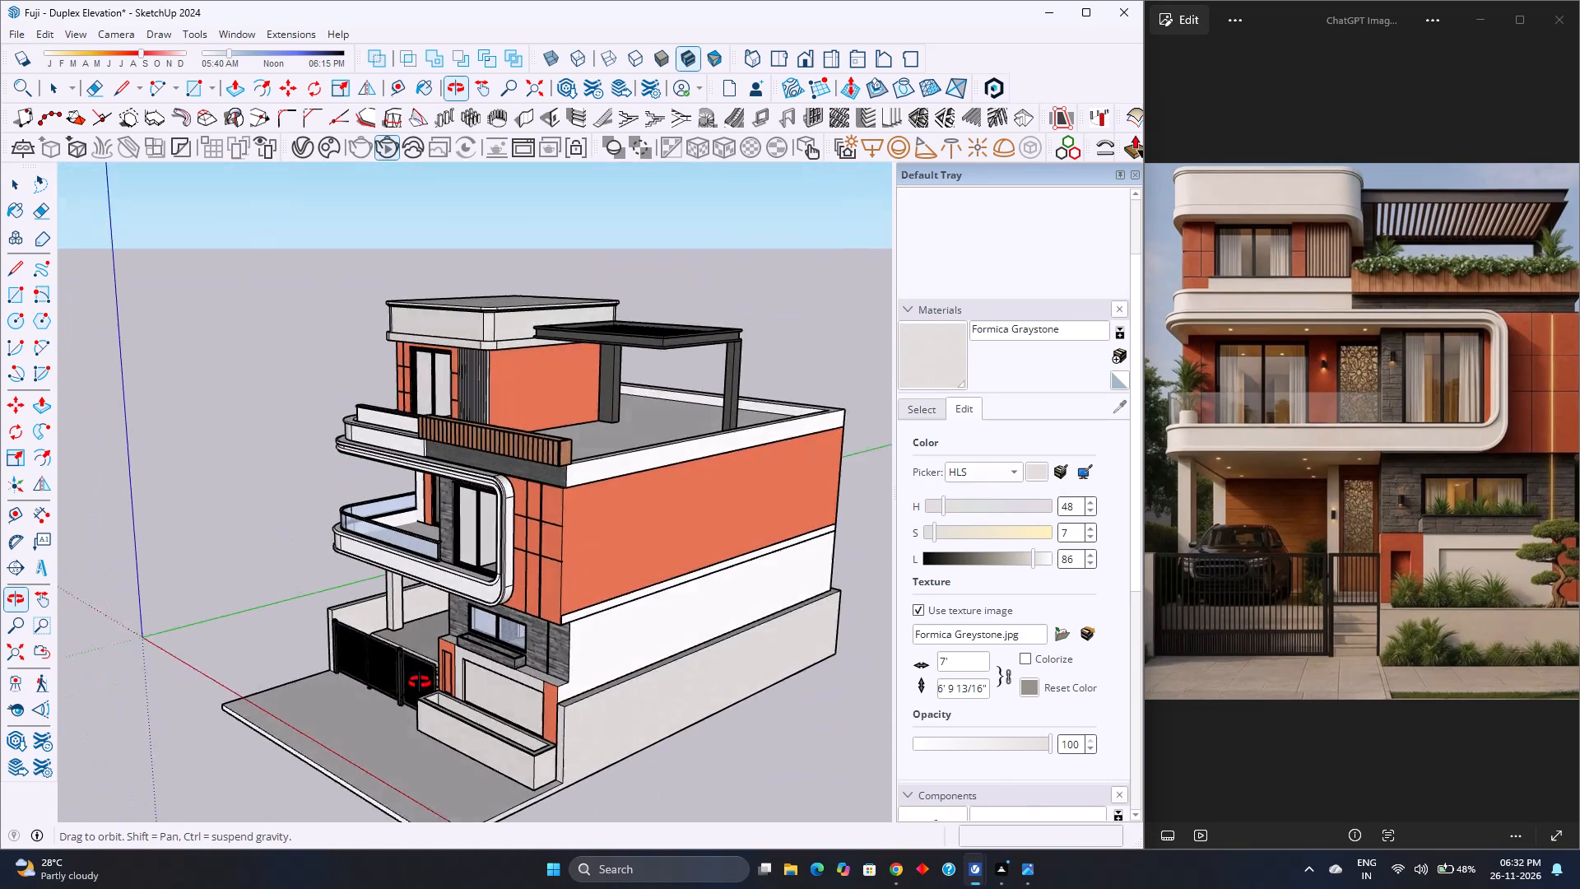
{"action": "middle_click_drag", "start_coordinate": [420, 682], "coordinate": [723, 683]}
{"action": "middle_click", "coordinate": [723, 683]}
{"action": "scroll", "coordinate": [559, 694], "scroll_direction": "up", "scroll_amount": 3}
{"action": "scroll", "coordinate": [559, 694], "scroll_direction": "down", "scroll_amount": 3}
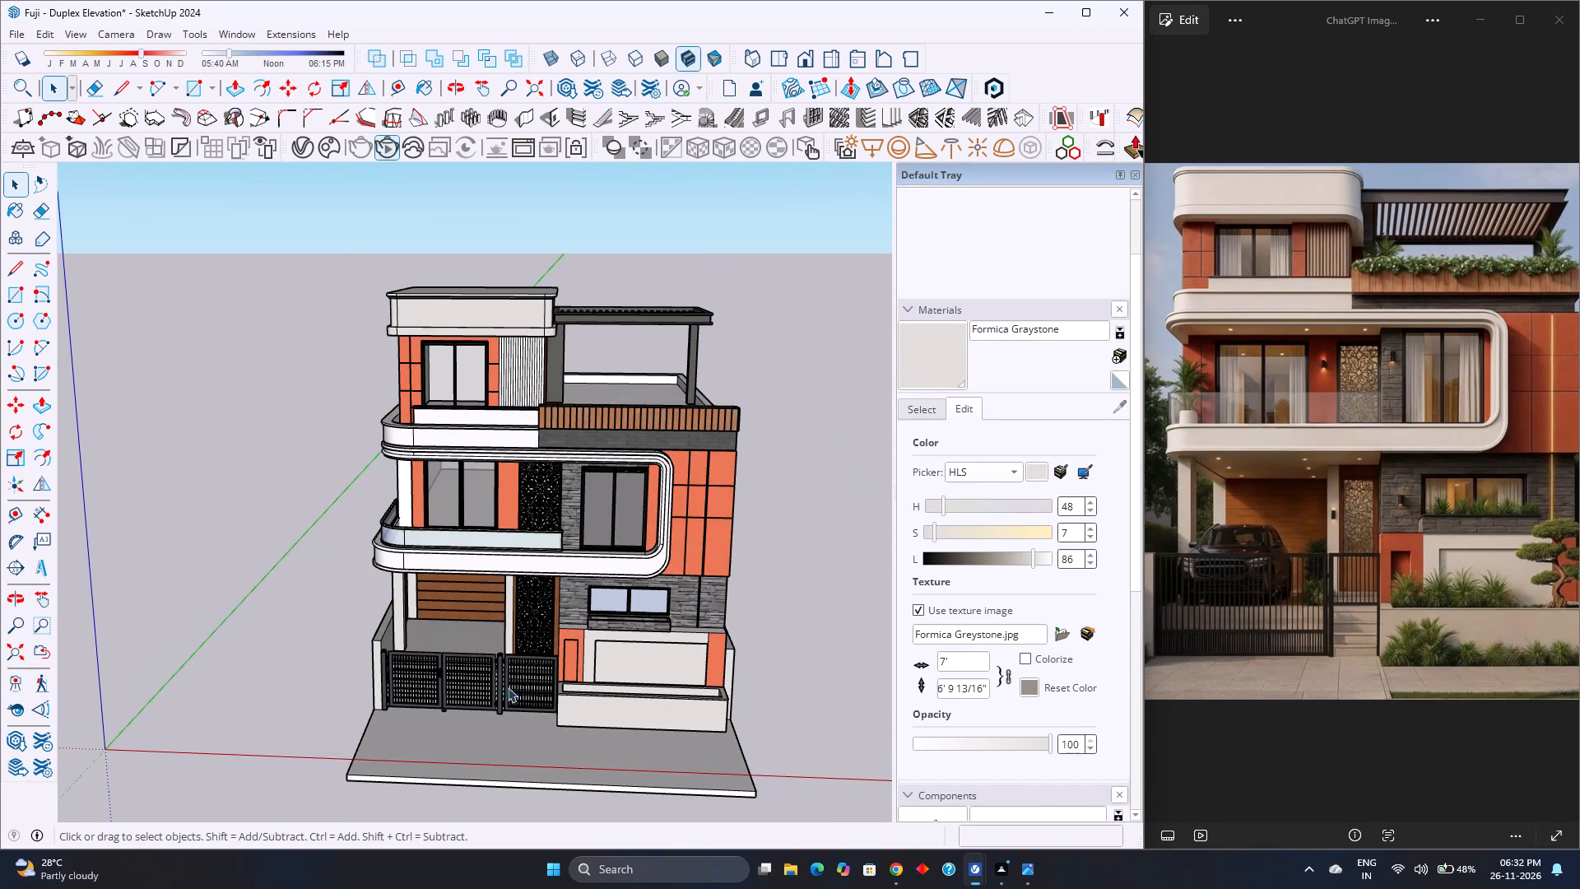
Return to the standard front view and fit the entire duplex model in view.
{"action": "left_click", "coordinate": [802, 59]}
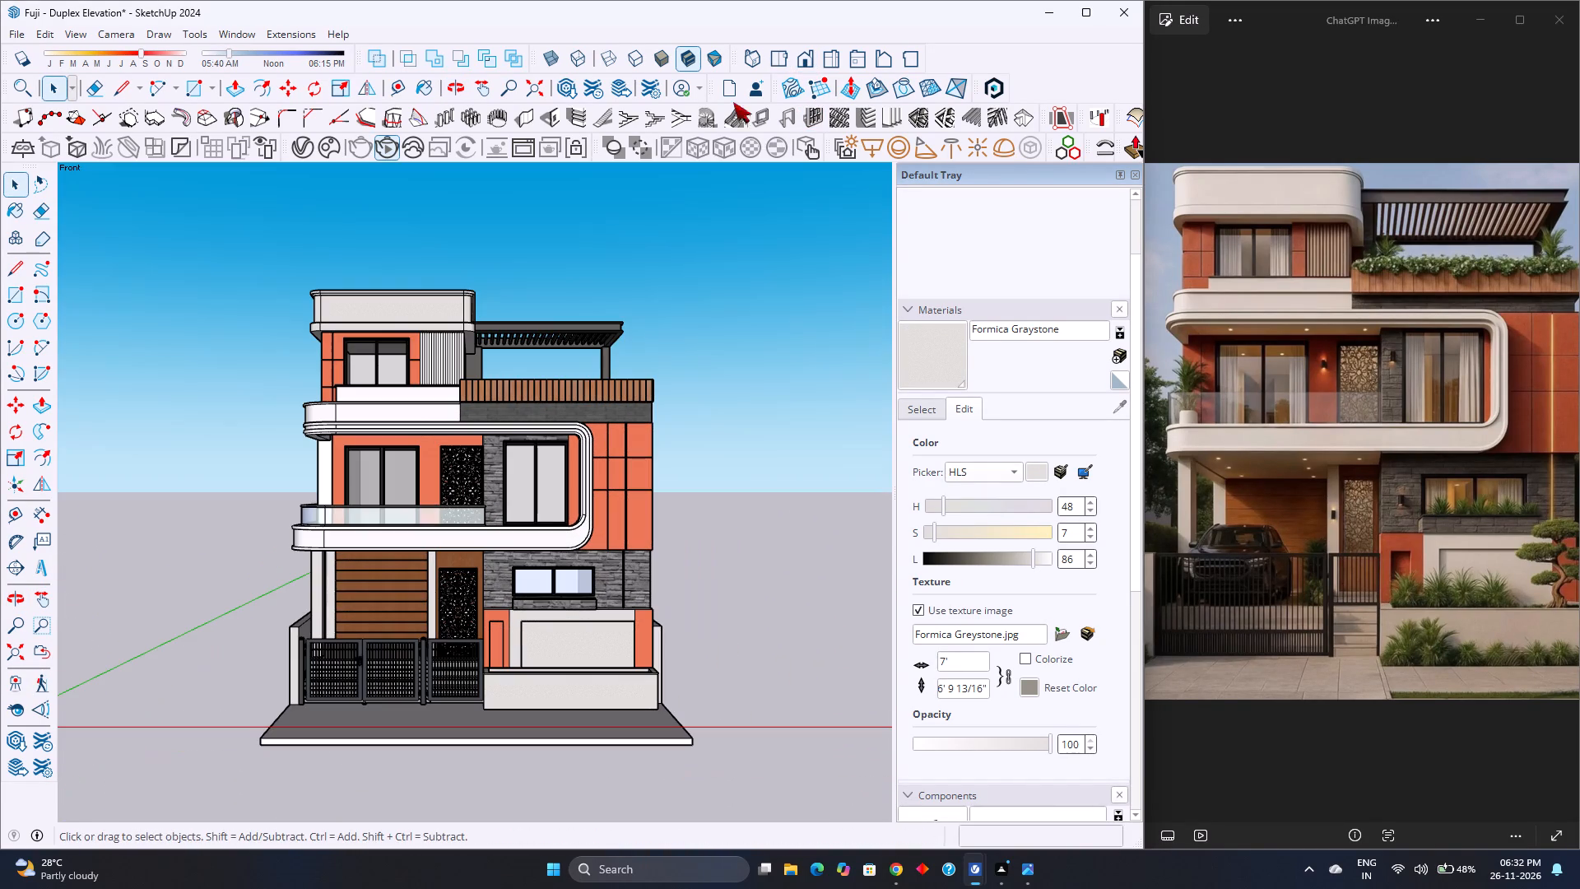
{"action": "left_click", "coordinate": [15, 646]}
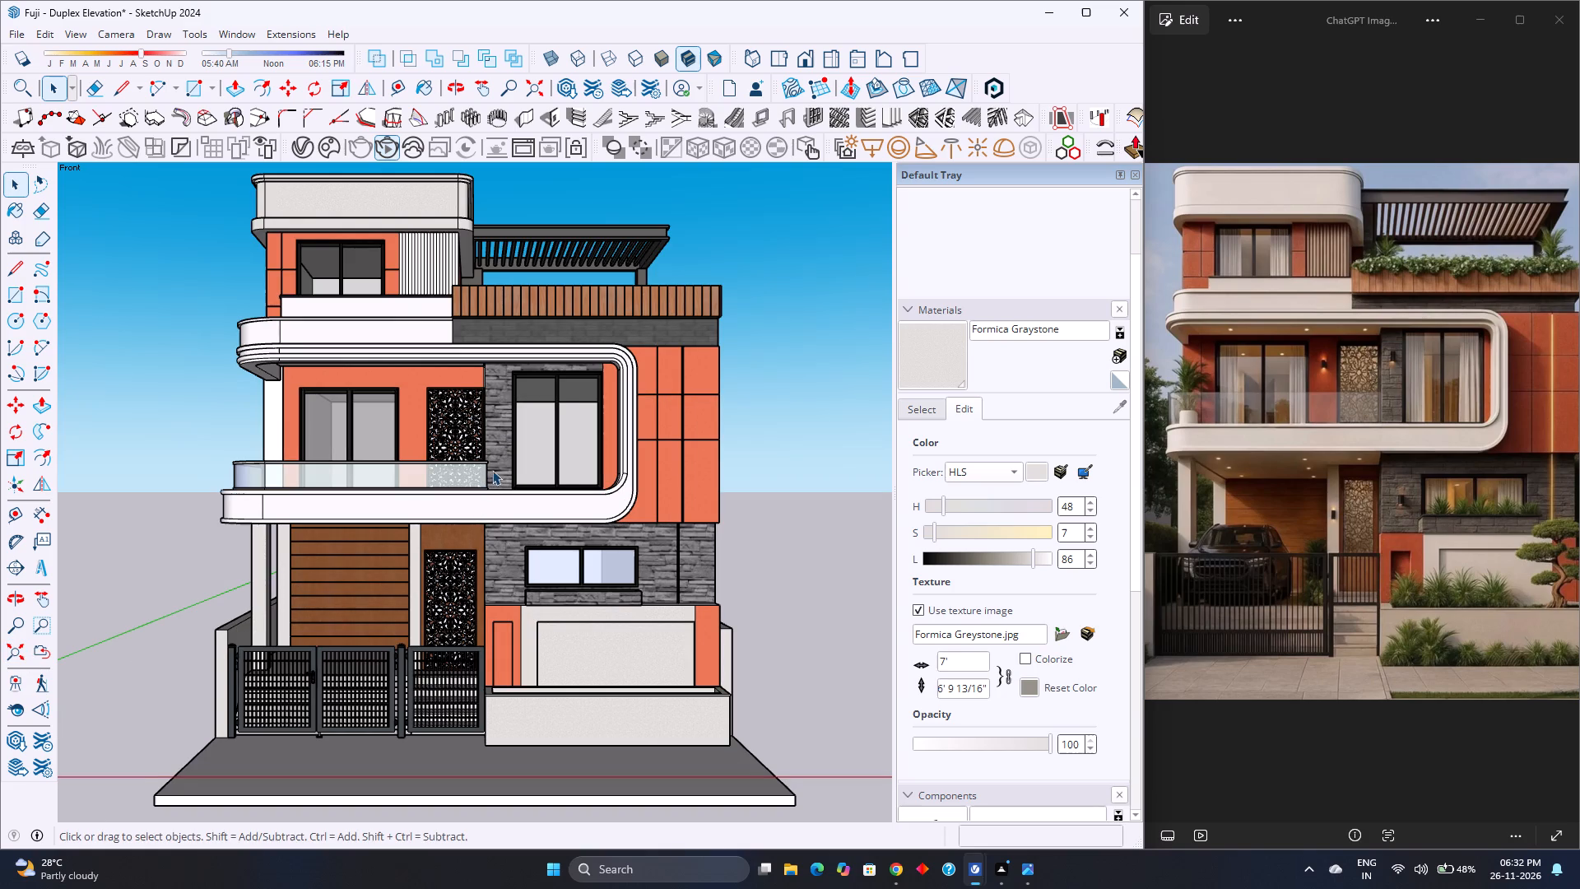
Examine the balcony, curved white frame, wood-slat parapet and grey brick band of the duplex from angled and close viewpoints.
{"action": "scroll", "coordinate": [494, 470], "scroll_direction": "up", "scroll_amount": 1}
{"action": "scroll", "coordinate": [495, 470], "scroll_direction": "down", "scroll_amount": 2}
{"action": "scroll", "coordinate": [495, 470], "scroll_direction": "up", "scroll_amount": 2}
{"action": "scroll", "coordinate": [496, 470], "scroll_direction": "down", "scroll_amount": 1}
{"action": "scroll", "coordinate": [496, 470], "scroll_direction": "up", "scroll_amount": 1}
{"action": "scroll", "coordinate": [496, 470], "scroll_direction": "down", "scroll_amount": 1}
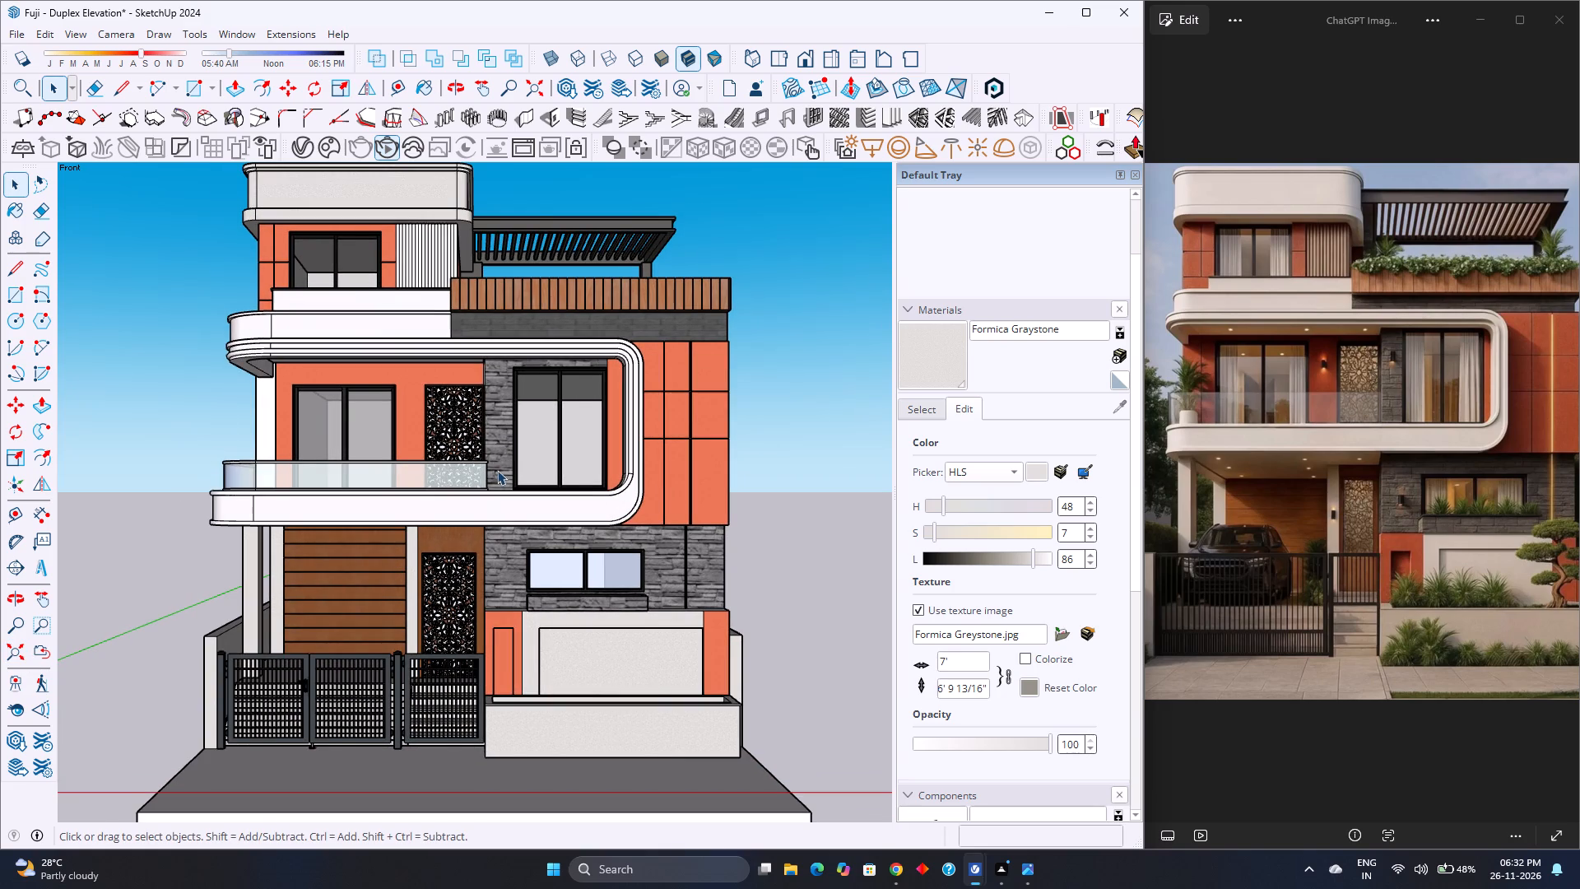
{"action": "scroll", "coordinate": [495, 479], "scroll_direction": "up", "scroll_amount": 1}
{"action": "middle_click_drag", "start_coordinate": [495, 482], "coordinate": [574, 503]}
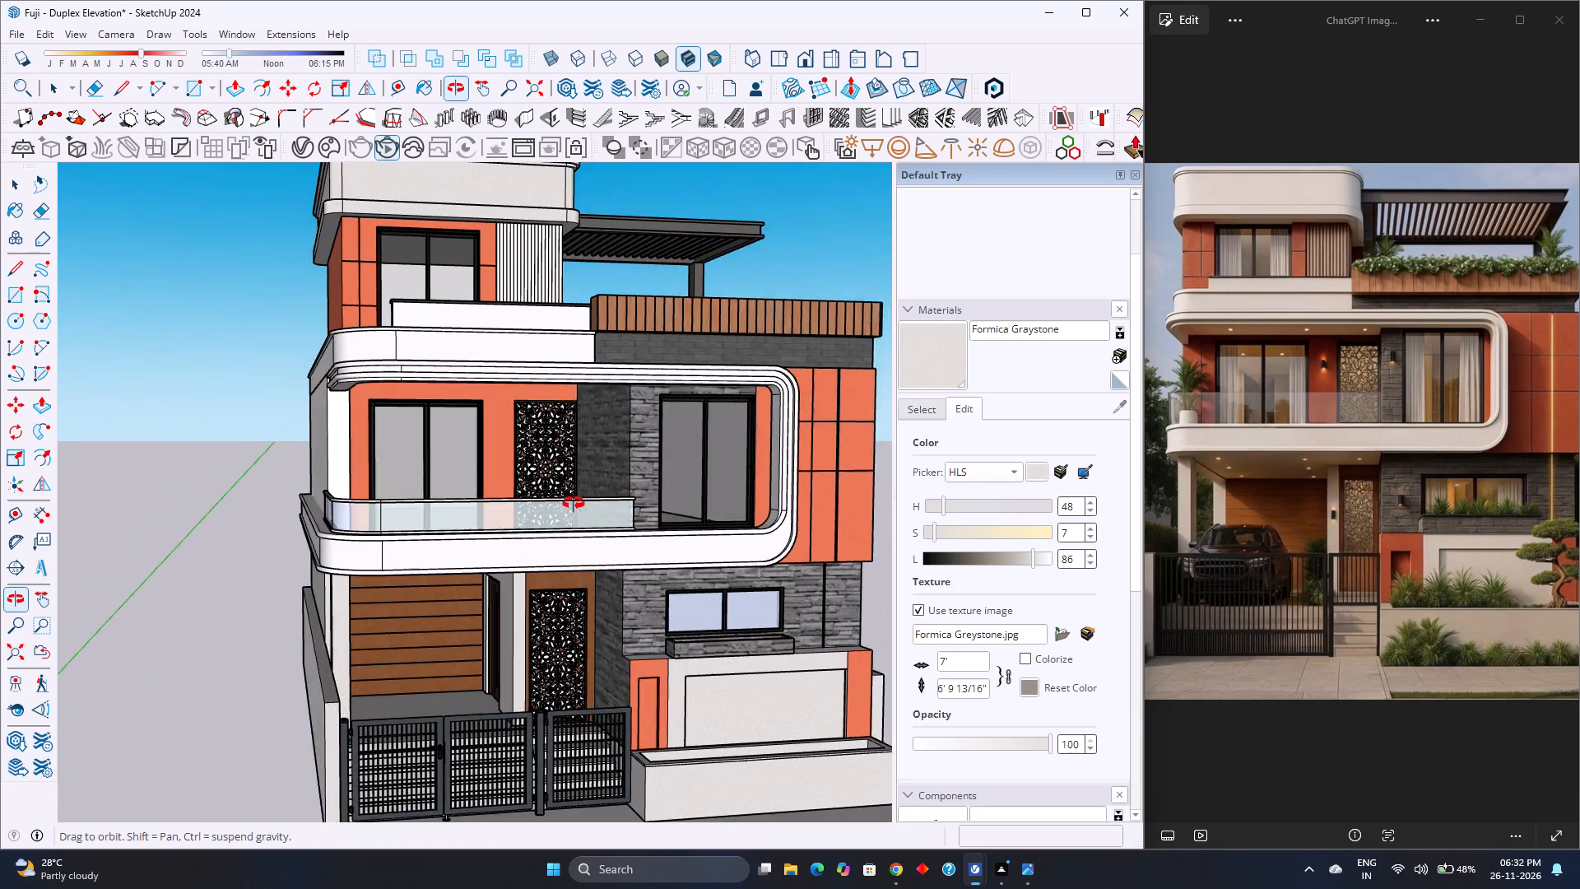
{"action": "middle_click_drag", "start_coordinate": [574, 503], "coordinate": [374, 514]}
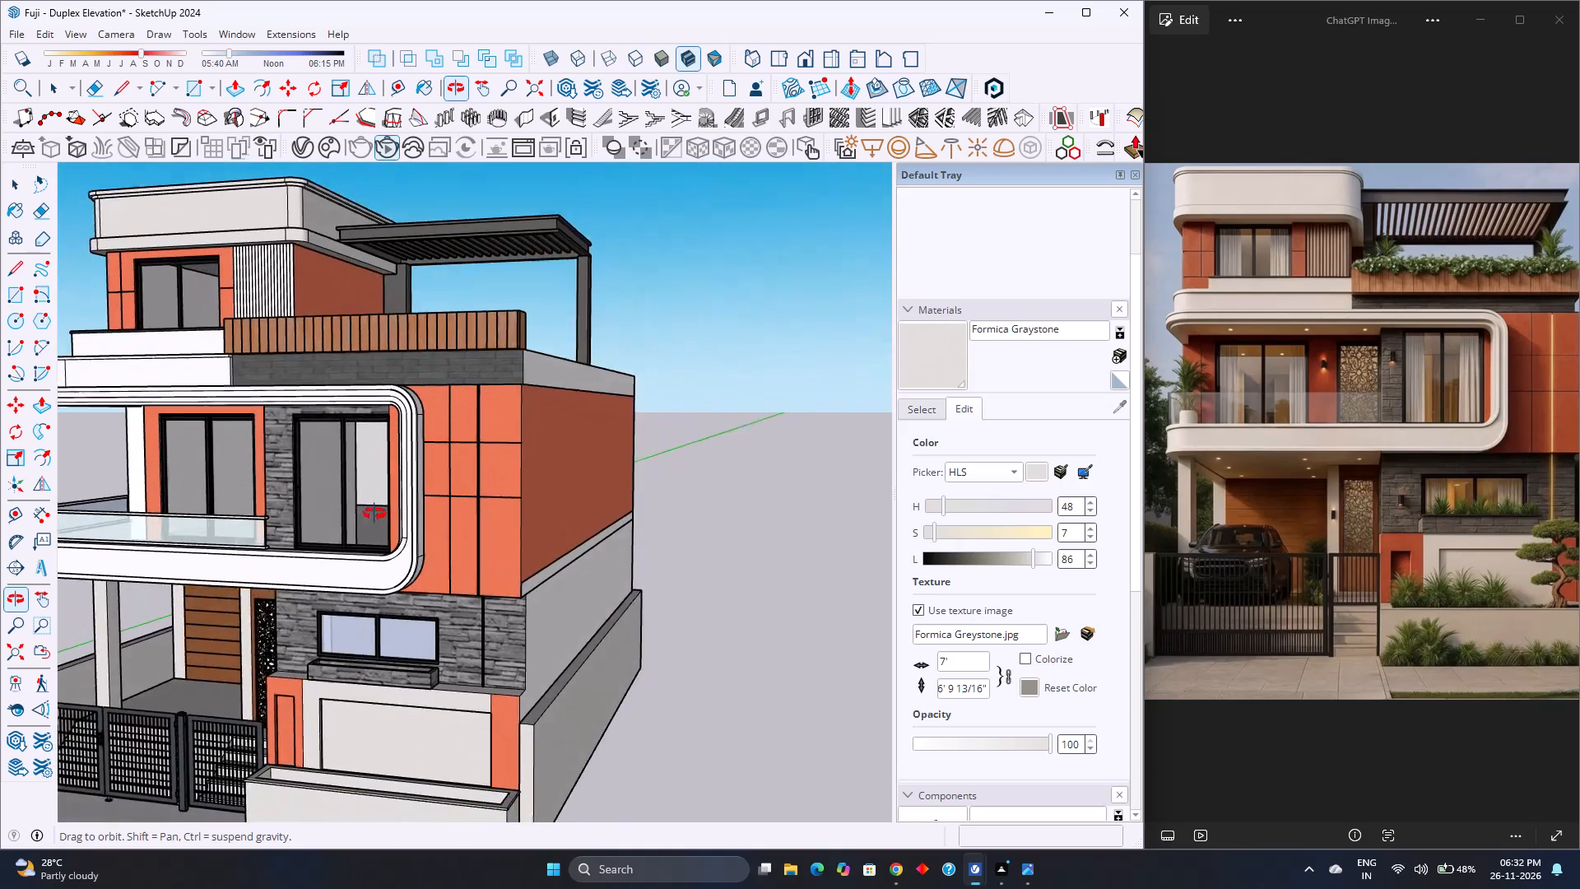
{"action": "middle_click_drag", "start_coordinate": [374, 514], "coordinate": [570, 541]}
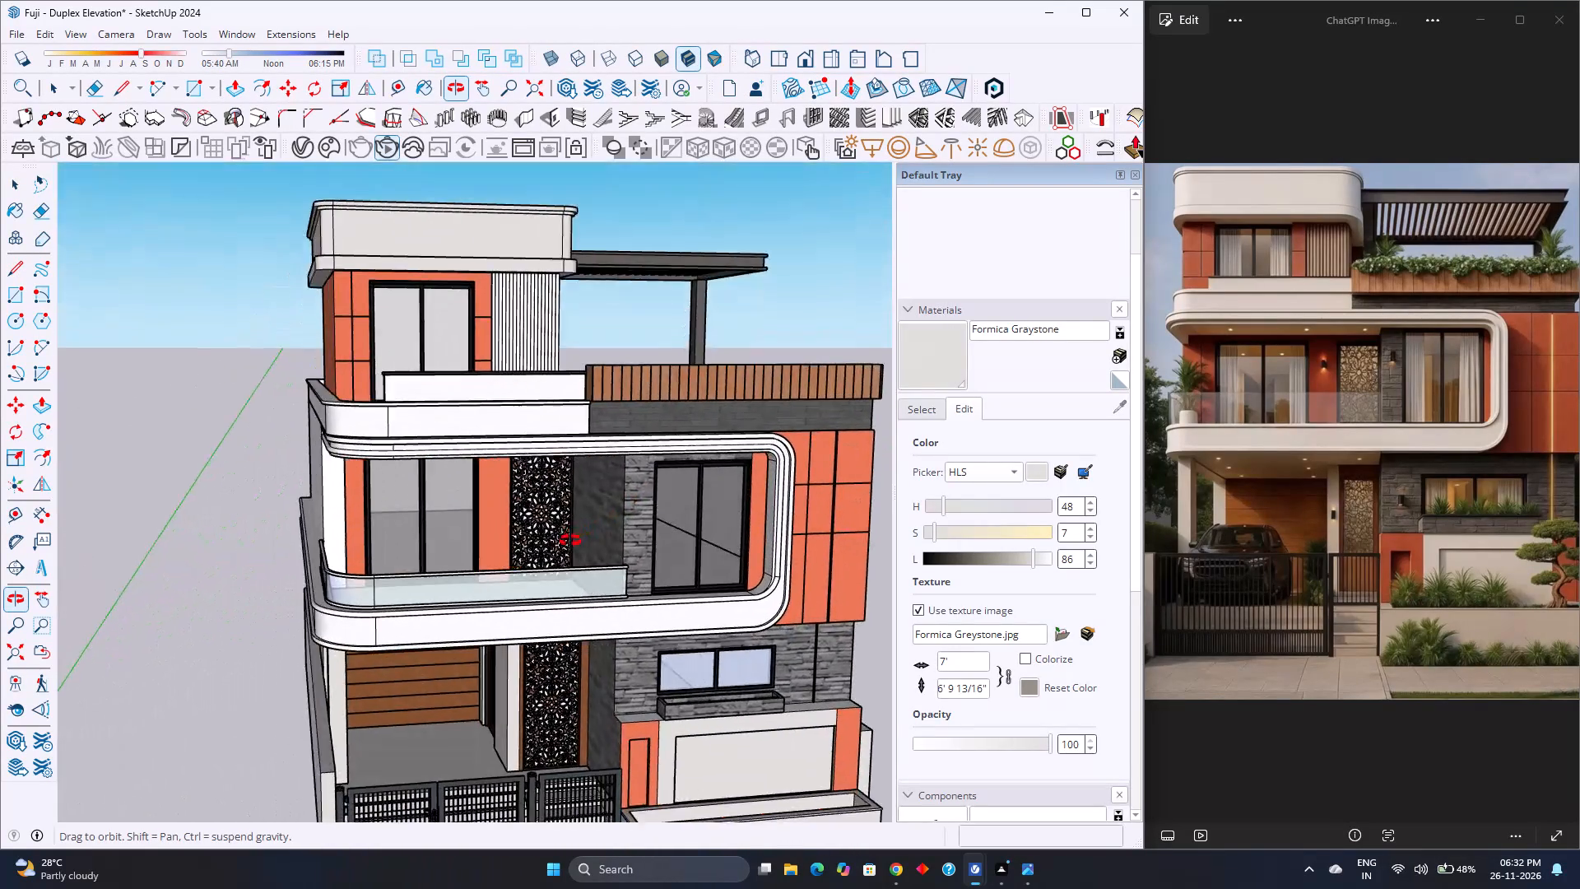
{"action": "middle_click_drag", "start_coordinate": [570, 541], "coordinate": [507, 505]}
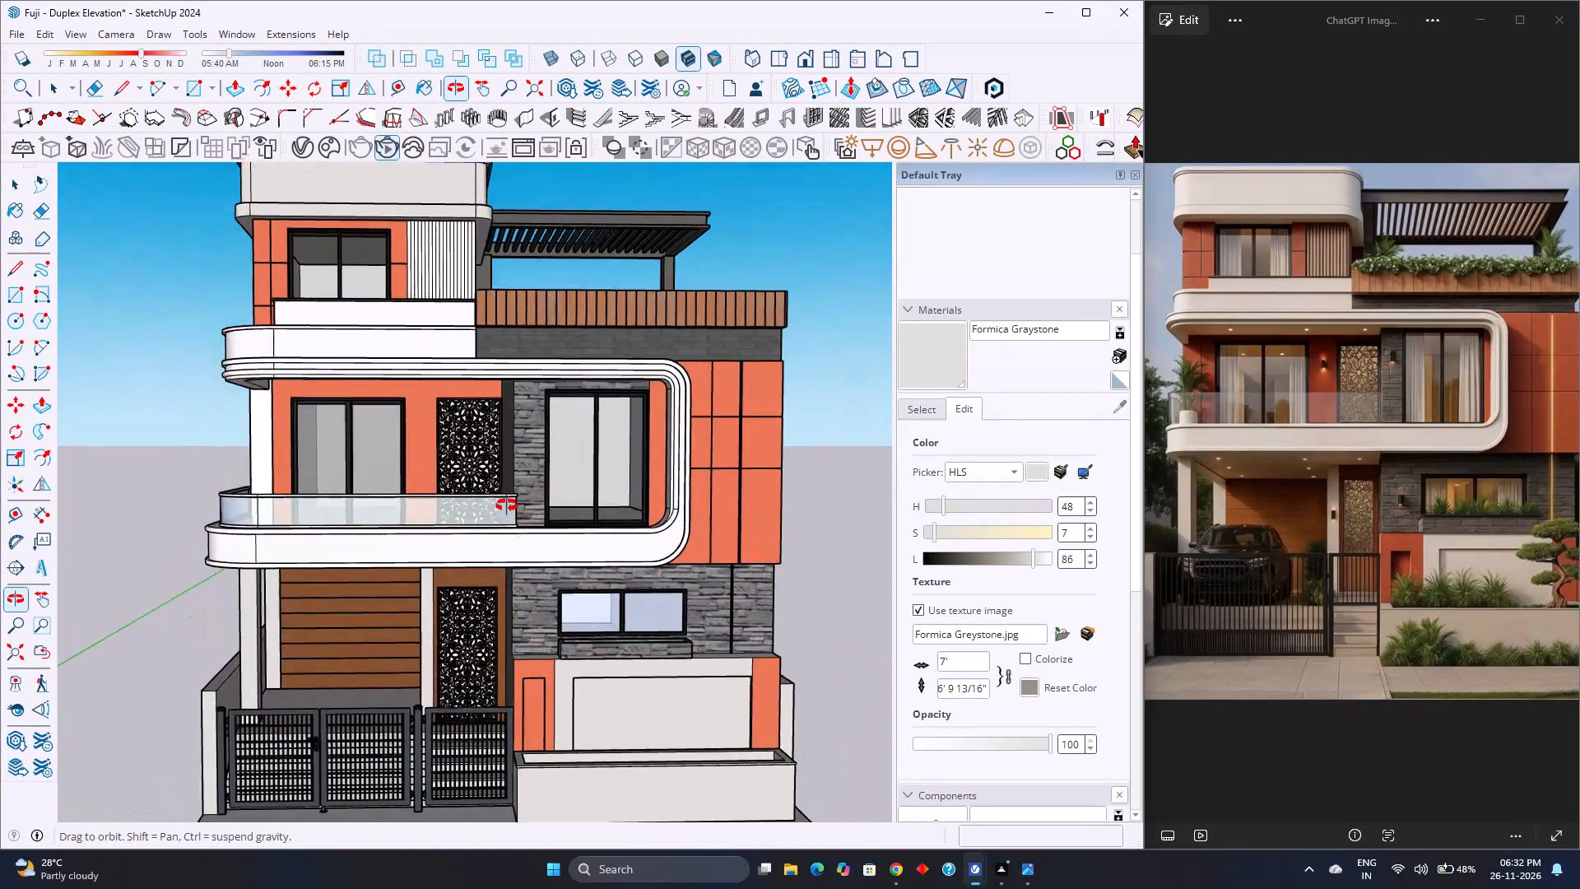
{"action": "middle_click_drag", "start_coordinate": [507, 505], "coordinate": [439, 549]}
{"action": "middle_click", "coordinate": [439, 549]}
{"action": "scroll", "coordinate": [504, 442], "scroll_direction": "up", "scroll_amount": 10}
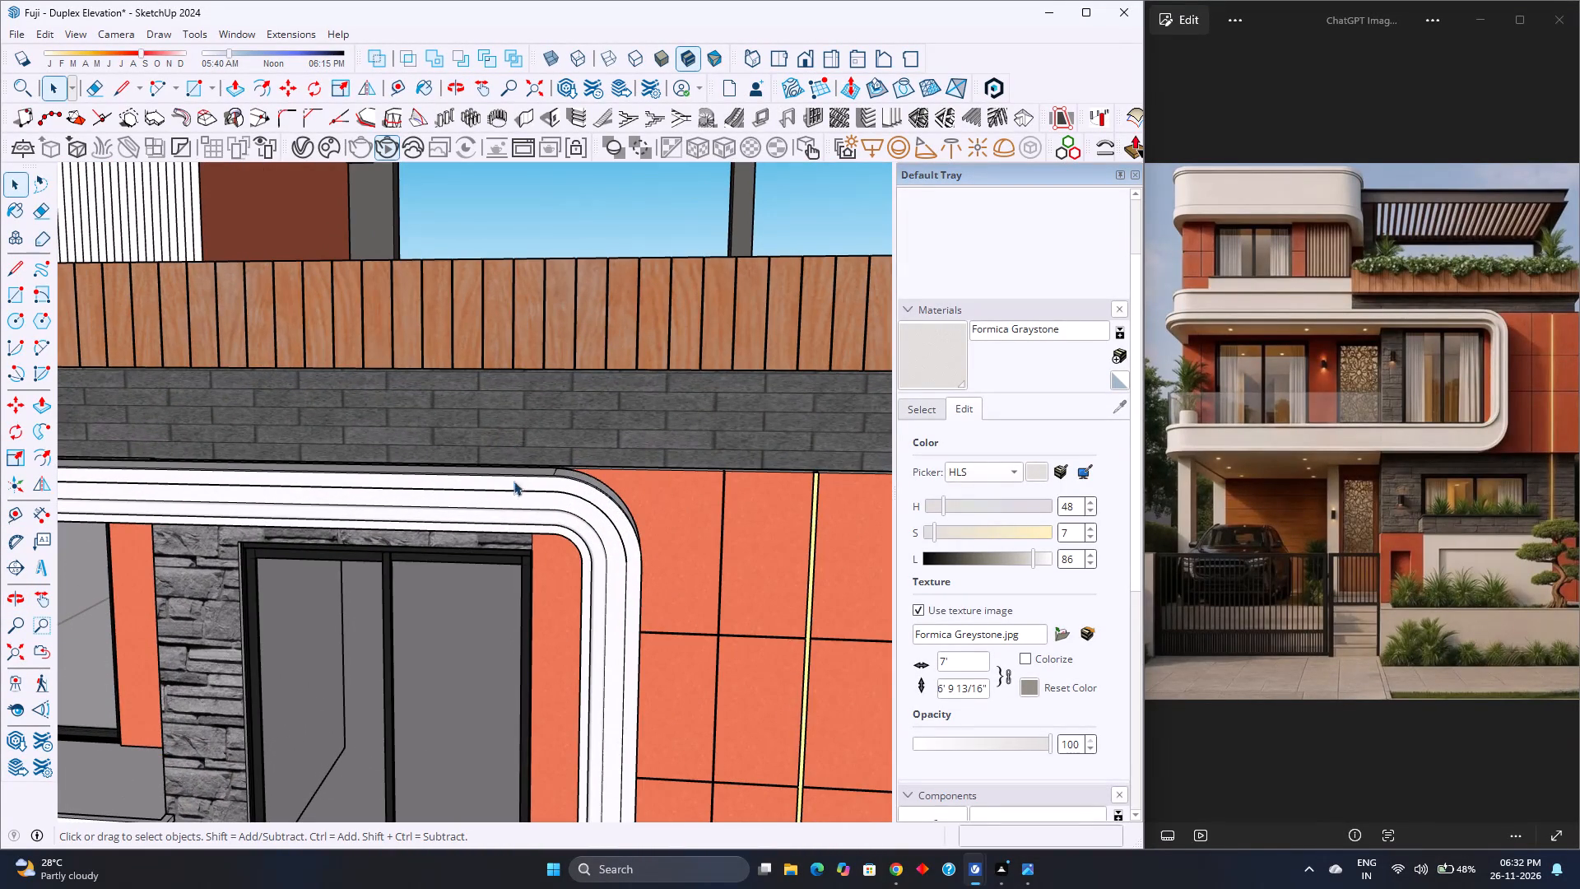
{"action": "scroll", "coordinate": [470, 533], "scroll_direction": "down", "scroll_amount": 7}
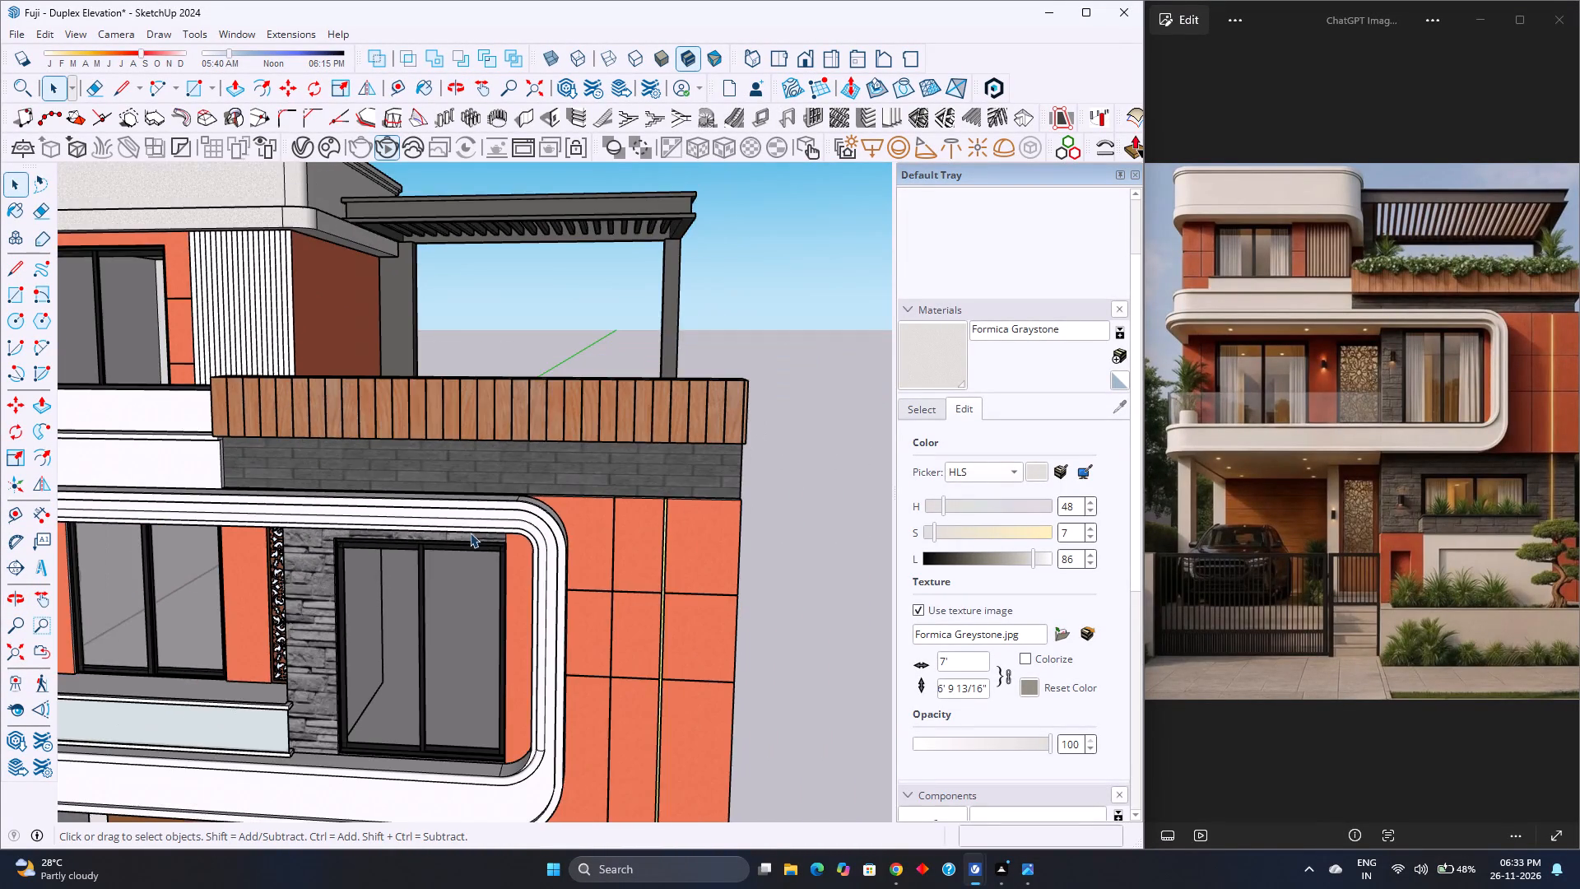
{"action": "scroll", "coordinate": [470, 533], "scroll_direction": "down", "scroll_amount": 5}
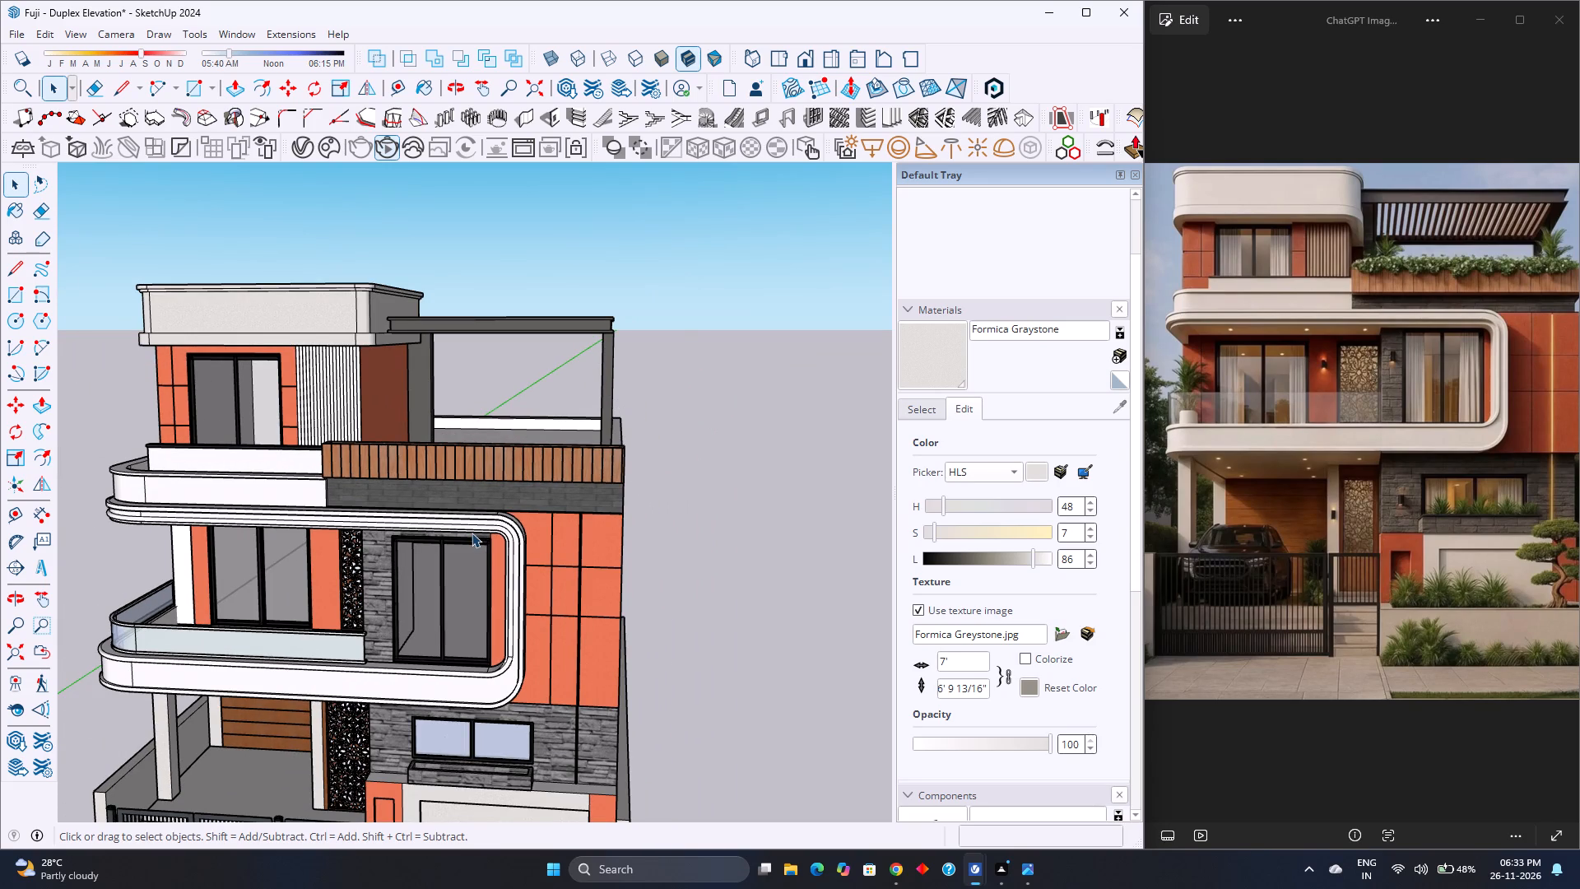
{"action": "scroll", "coordinate": [235, 539], "scroll_direction": "down", "scroll_amount": 4}
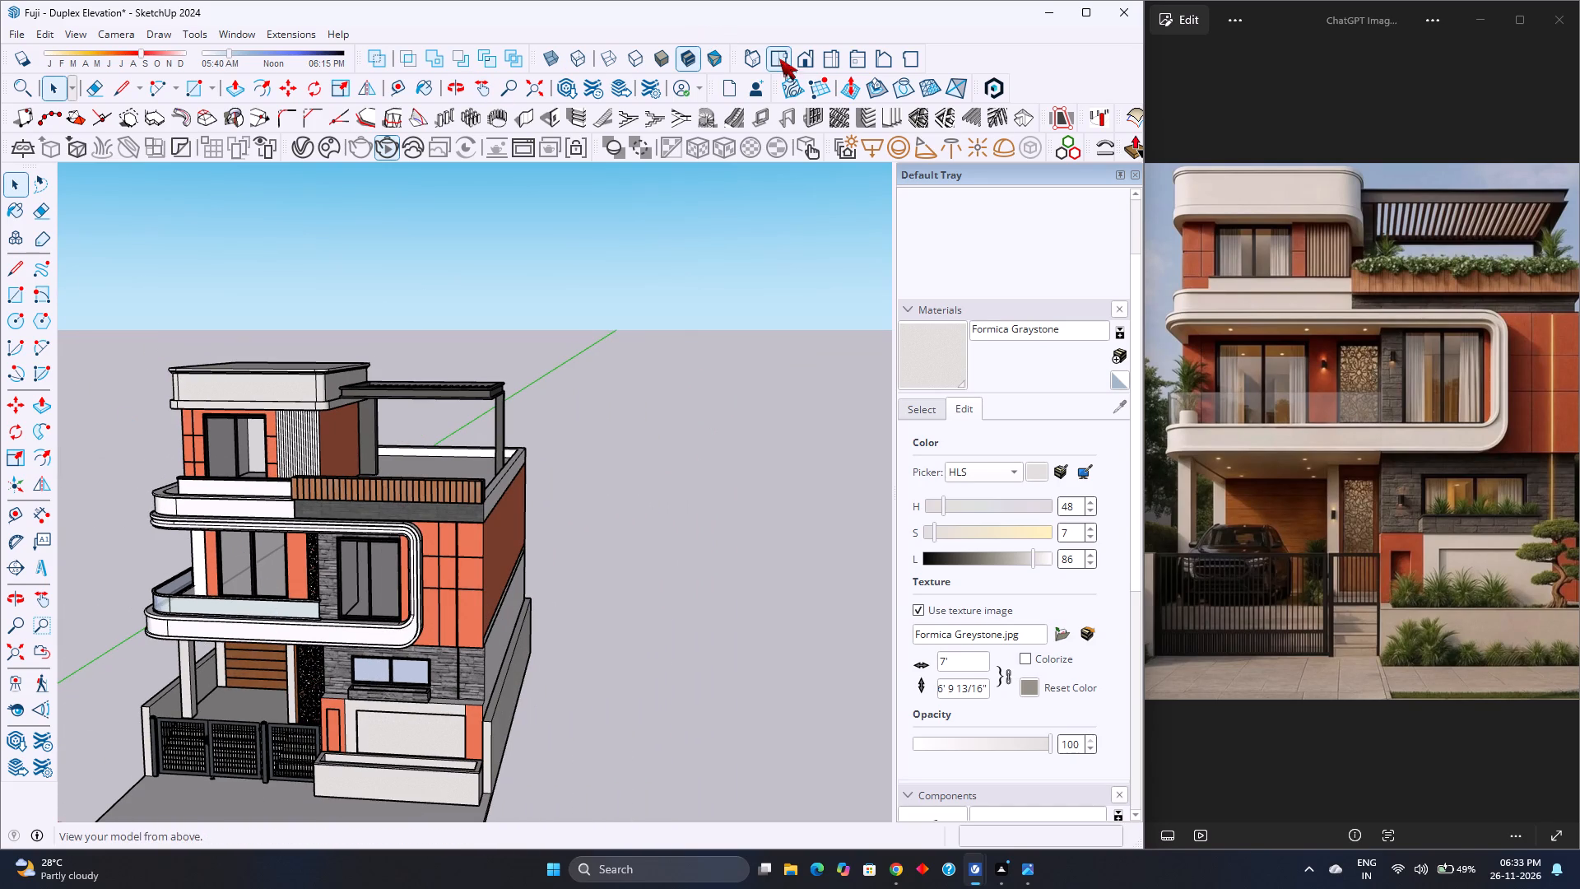
Restore the standard front view of the duplex with the entire model fitted in view.
{"action": "left_click", "coordinate": [798, 63]}
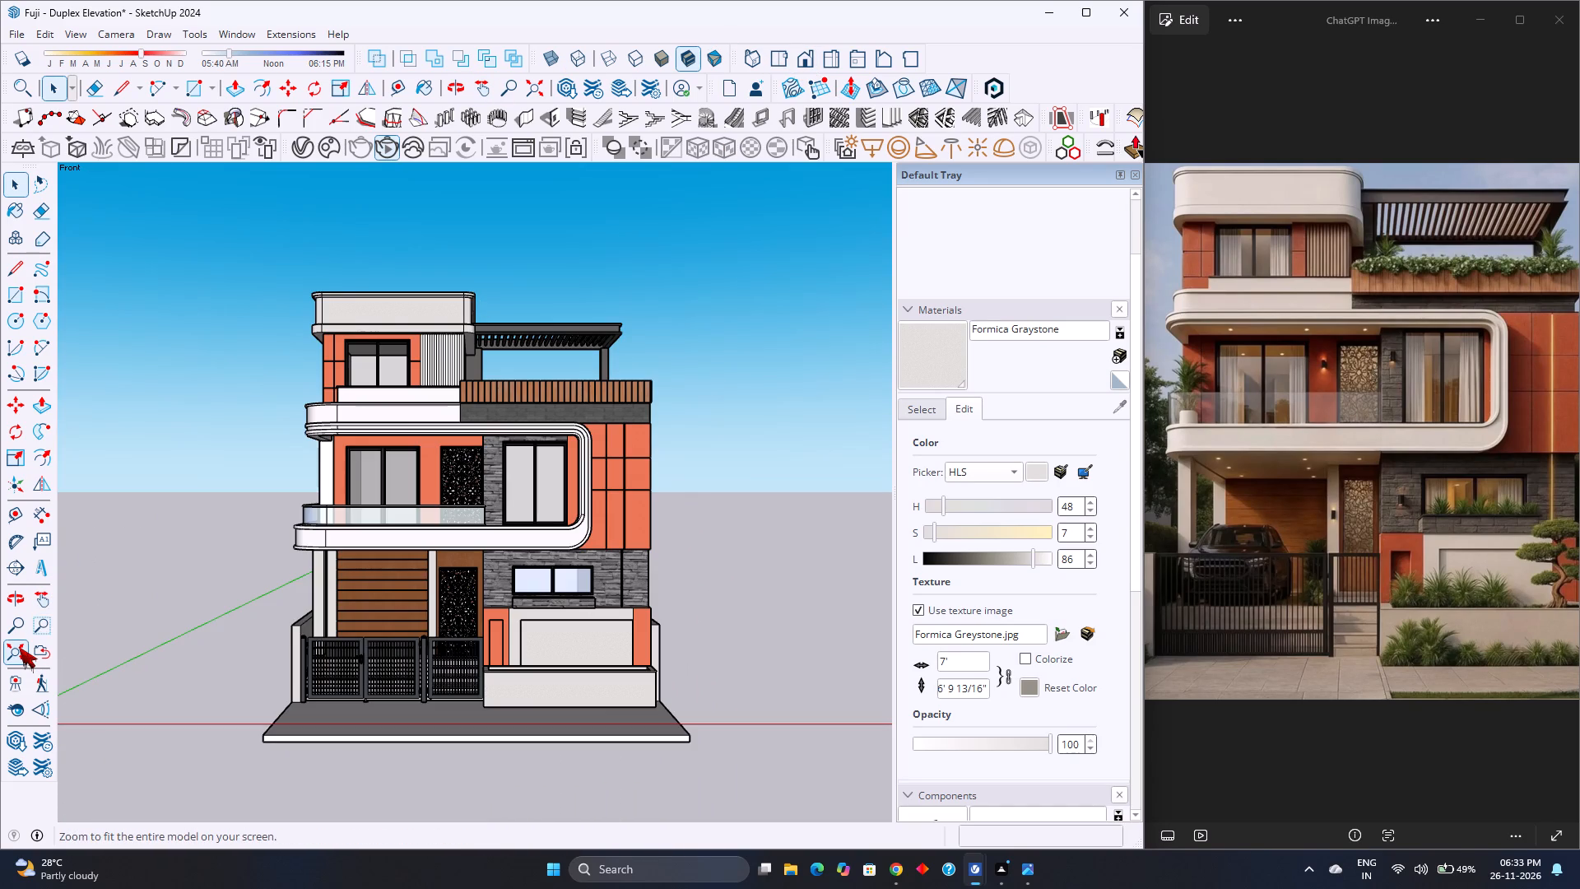
{"action": "left_click", "coordinate": [19, 647]}
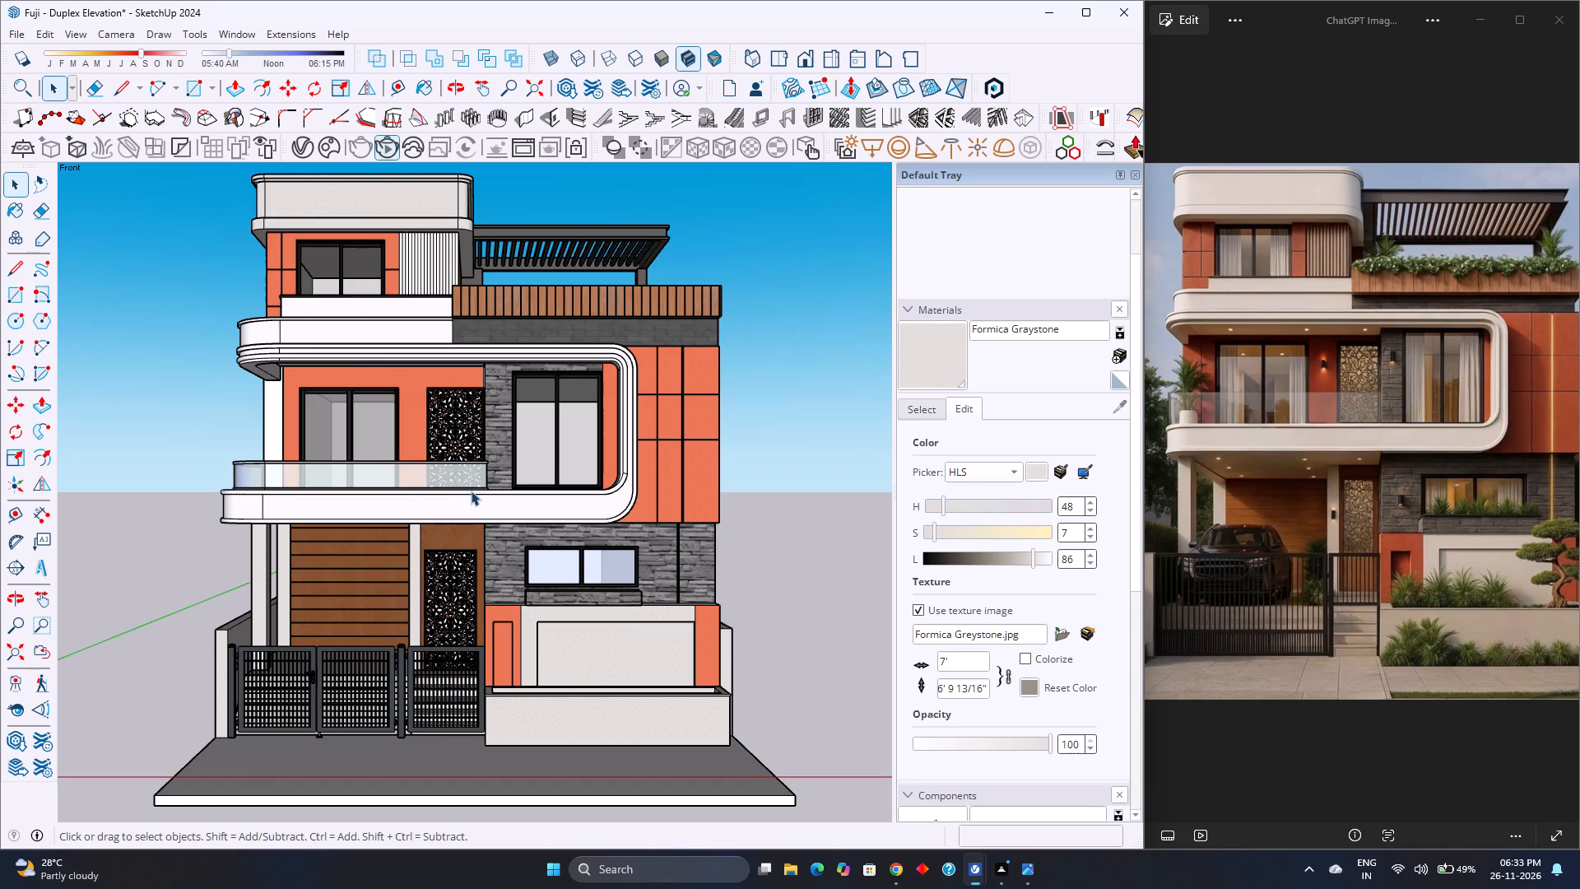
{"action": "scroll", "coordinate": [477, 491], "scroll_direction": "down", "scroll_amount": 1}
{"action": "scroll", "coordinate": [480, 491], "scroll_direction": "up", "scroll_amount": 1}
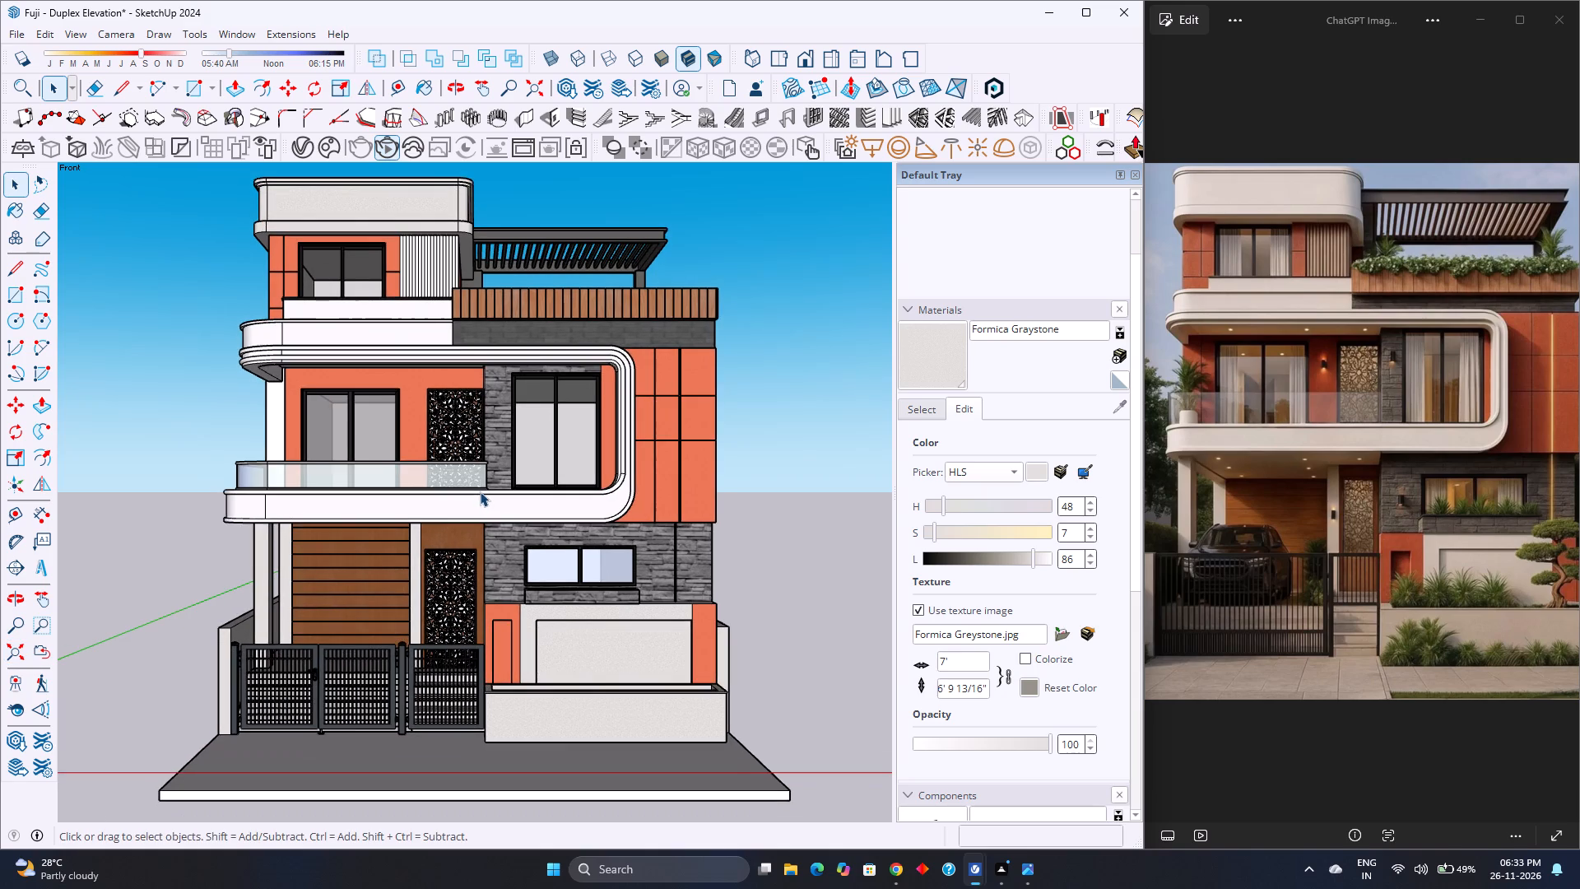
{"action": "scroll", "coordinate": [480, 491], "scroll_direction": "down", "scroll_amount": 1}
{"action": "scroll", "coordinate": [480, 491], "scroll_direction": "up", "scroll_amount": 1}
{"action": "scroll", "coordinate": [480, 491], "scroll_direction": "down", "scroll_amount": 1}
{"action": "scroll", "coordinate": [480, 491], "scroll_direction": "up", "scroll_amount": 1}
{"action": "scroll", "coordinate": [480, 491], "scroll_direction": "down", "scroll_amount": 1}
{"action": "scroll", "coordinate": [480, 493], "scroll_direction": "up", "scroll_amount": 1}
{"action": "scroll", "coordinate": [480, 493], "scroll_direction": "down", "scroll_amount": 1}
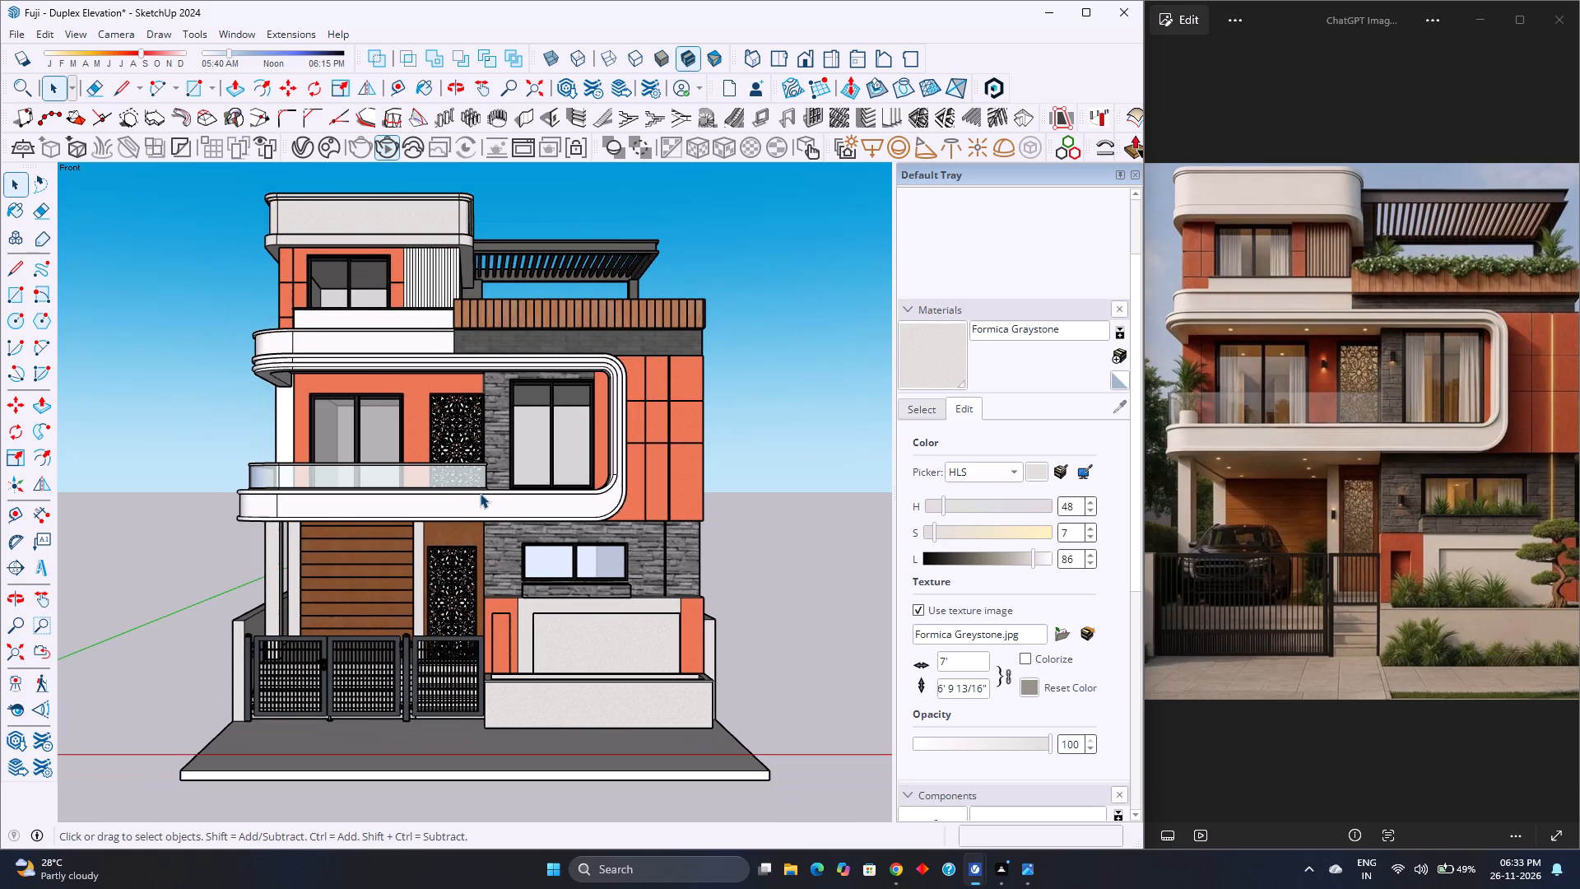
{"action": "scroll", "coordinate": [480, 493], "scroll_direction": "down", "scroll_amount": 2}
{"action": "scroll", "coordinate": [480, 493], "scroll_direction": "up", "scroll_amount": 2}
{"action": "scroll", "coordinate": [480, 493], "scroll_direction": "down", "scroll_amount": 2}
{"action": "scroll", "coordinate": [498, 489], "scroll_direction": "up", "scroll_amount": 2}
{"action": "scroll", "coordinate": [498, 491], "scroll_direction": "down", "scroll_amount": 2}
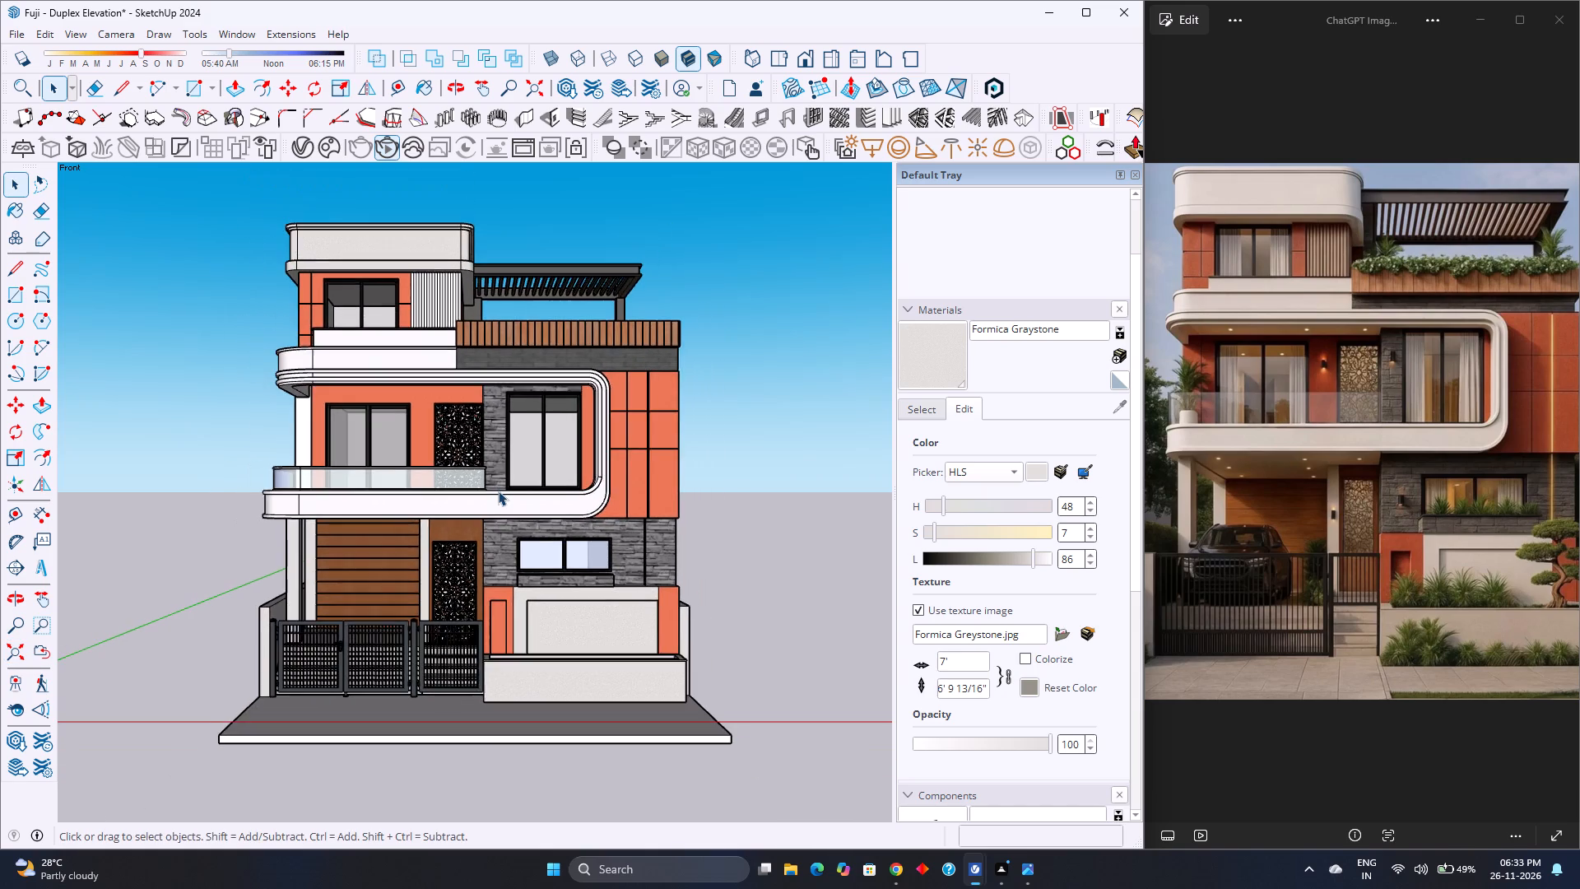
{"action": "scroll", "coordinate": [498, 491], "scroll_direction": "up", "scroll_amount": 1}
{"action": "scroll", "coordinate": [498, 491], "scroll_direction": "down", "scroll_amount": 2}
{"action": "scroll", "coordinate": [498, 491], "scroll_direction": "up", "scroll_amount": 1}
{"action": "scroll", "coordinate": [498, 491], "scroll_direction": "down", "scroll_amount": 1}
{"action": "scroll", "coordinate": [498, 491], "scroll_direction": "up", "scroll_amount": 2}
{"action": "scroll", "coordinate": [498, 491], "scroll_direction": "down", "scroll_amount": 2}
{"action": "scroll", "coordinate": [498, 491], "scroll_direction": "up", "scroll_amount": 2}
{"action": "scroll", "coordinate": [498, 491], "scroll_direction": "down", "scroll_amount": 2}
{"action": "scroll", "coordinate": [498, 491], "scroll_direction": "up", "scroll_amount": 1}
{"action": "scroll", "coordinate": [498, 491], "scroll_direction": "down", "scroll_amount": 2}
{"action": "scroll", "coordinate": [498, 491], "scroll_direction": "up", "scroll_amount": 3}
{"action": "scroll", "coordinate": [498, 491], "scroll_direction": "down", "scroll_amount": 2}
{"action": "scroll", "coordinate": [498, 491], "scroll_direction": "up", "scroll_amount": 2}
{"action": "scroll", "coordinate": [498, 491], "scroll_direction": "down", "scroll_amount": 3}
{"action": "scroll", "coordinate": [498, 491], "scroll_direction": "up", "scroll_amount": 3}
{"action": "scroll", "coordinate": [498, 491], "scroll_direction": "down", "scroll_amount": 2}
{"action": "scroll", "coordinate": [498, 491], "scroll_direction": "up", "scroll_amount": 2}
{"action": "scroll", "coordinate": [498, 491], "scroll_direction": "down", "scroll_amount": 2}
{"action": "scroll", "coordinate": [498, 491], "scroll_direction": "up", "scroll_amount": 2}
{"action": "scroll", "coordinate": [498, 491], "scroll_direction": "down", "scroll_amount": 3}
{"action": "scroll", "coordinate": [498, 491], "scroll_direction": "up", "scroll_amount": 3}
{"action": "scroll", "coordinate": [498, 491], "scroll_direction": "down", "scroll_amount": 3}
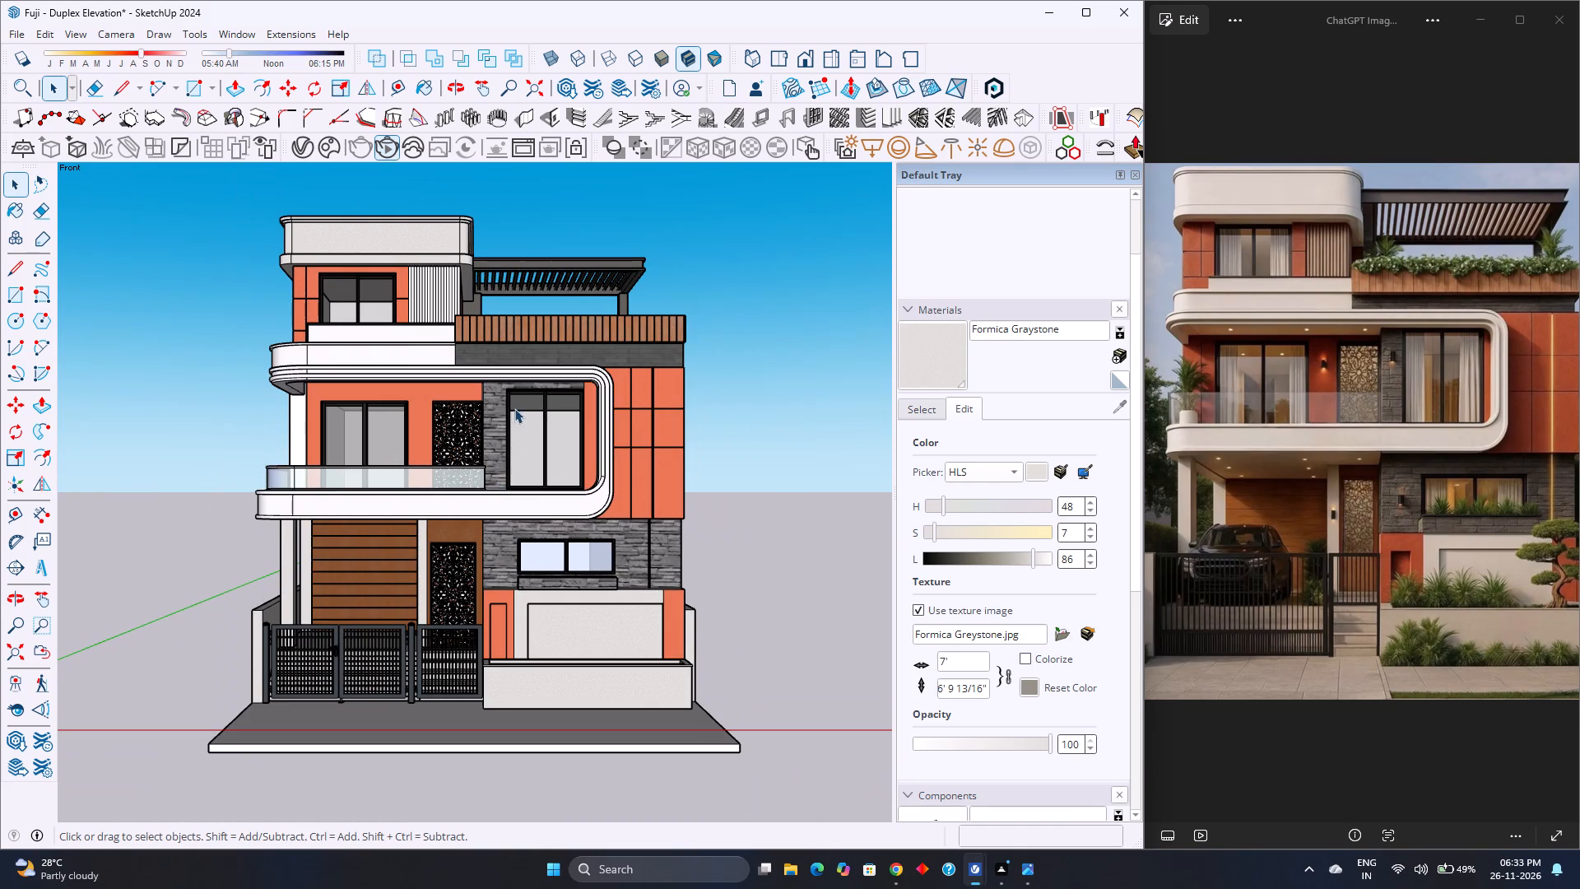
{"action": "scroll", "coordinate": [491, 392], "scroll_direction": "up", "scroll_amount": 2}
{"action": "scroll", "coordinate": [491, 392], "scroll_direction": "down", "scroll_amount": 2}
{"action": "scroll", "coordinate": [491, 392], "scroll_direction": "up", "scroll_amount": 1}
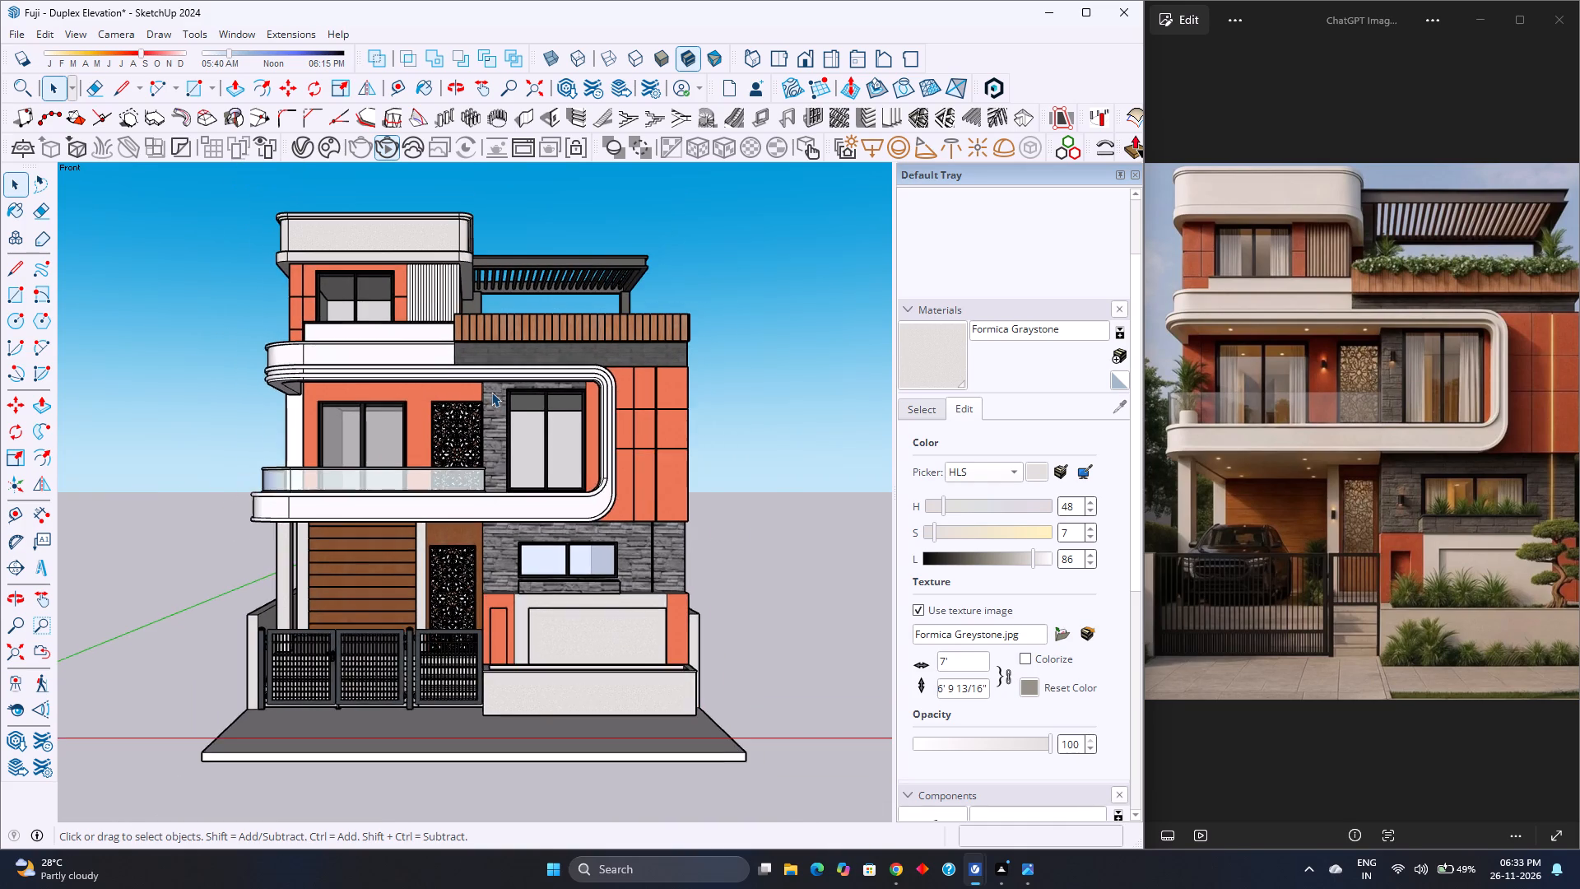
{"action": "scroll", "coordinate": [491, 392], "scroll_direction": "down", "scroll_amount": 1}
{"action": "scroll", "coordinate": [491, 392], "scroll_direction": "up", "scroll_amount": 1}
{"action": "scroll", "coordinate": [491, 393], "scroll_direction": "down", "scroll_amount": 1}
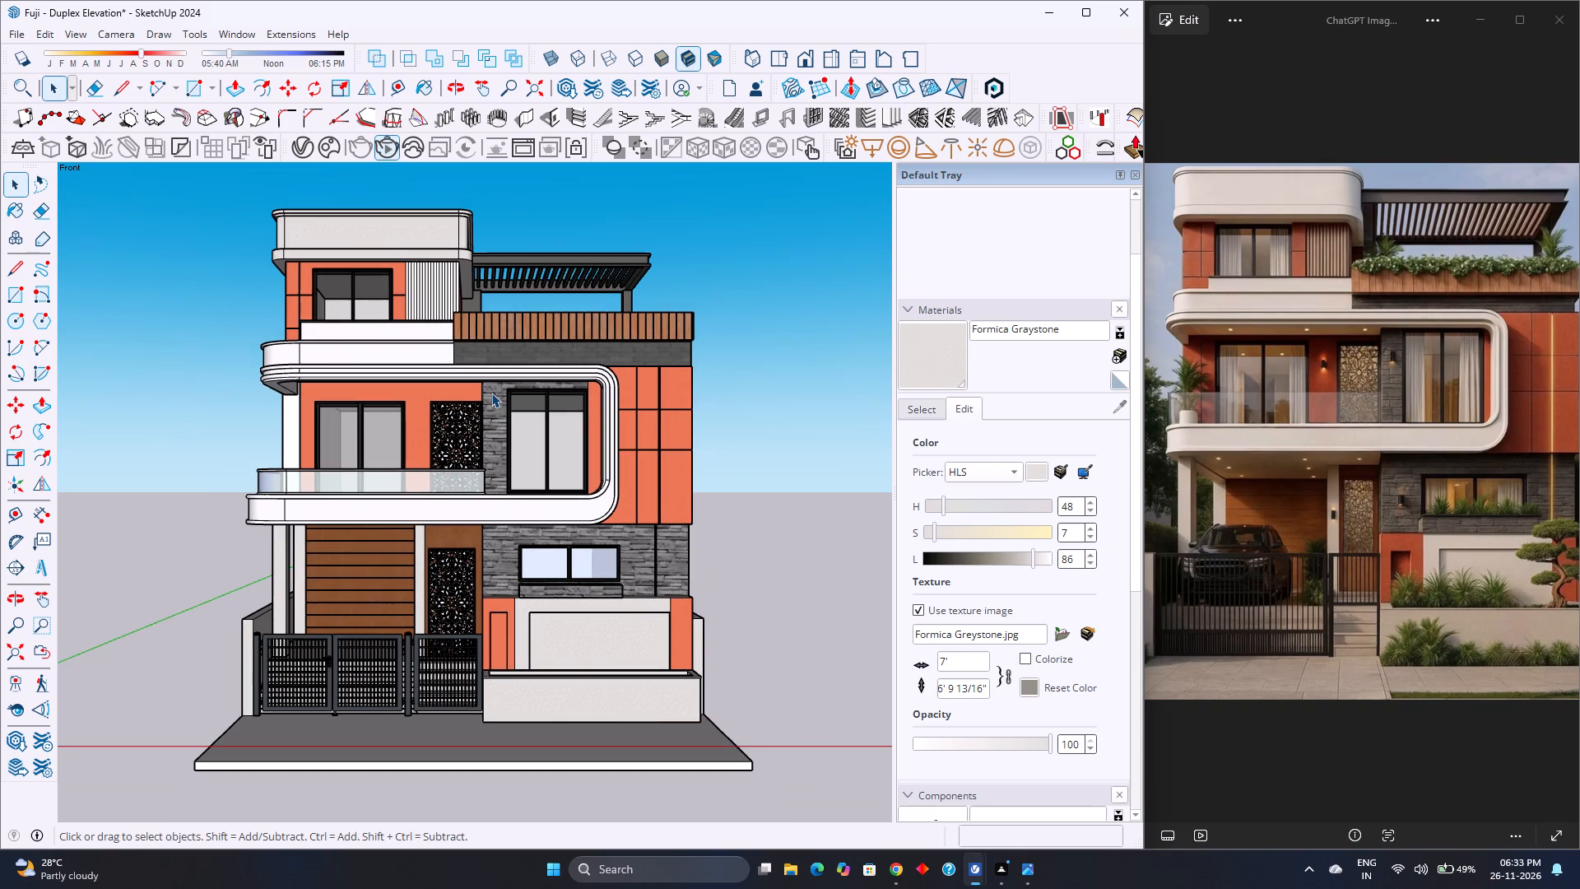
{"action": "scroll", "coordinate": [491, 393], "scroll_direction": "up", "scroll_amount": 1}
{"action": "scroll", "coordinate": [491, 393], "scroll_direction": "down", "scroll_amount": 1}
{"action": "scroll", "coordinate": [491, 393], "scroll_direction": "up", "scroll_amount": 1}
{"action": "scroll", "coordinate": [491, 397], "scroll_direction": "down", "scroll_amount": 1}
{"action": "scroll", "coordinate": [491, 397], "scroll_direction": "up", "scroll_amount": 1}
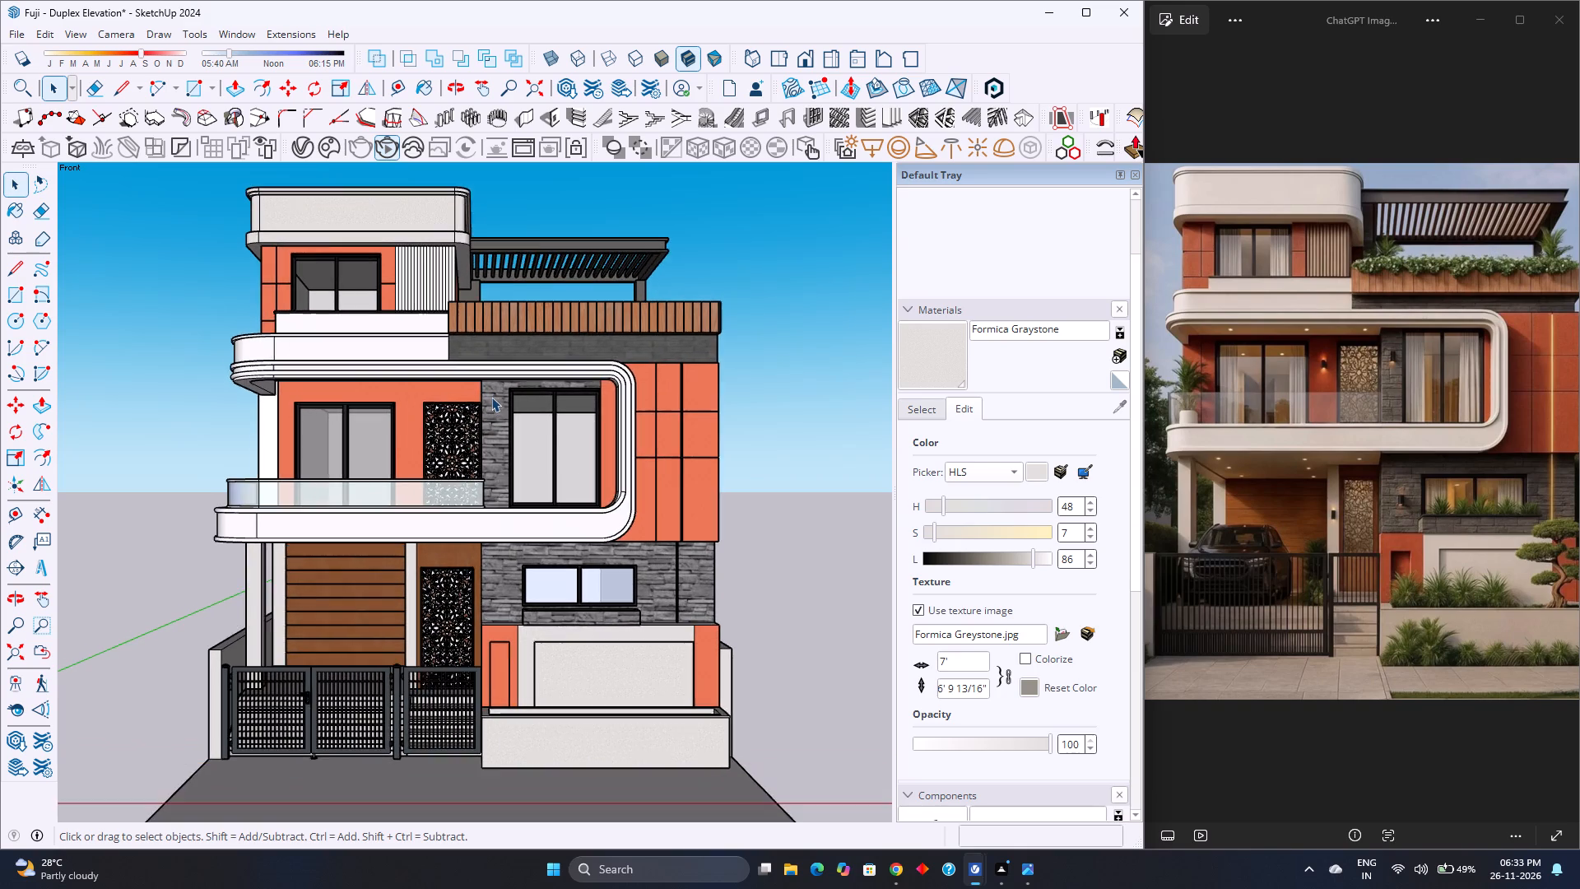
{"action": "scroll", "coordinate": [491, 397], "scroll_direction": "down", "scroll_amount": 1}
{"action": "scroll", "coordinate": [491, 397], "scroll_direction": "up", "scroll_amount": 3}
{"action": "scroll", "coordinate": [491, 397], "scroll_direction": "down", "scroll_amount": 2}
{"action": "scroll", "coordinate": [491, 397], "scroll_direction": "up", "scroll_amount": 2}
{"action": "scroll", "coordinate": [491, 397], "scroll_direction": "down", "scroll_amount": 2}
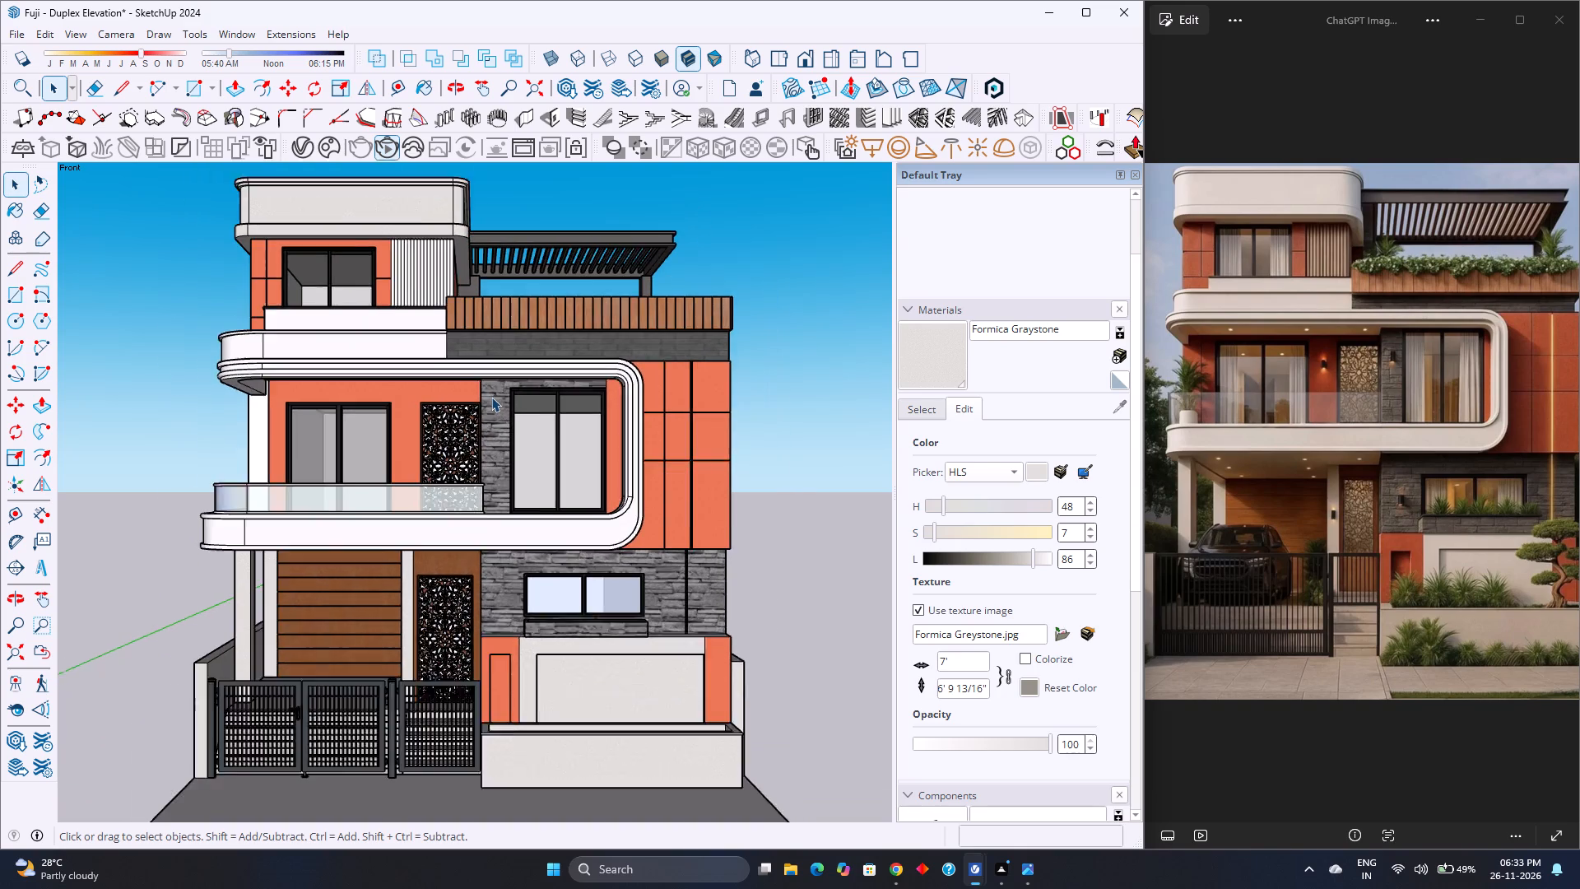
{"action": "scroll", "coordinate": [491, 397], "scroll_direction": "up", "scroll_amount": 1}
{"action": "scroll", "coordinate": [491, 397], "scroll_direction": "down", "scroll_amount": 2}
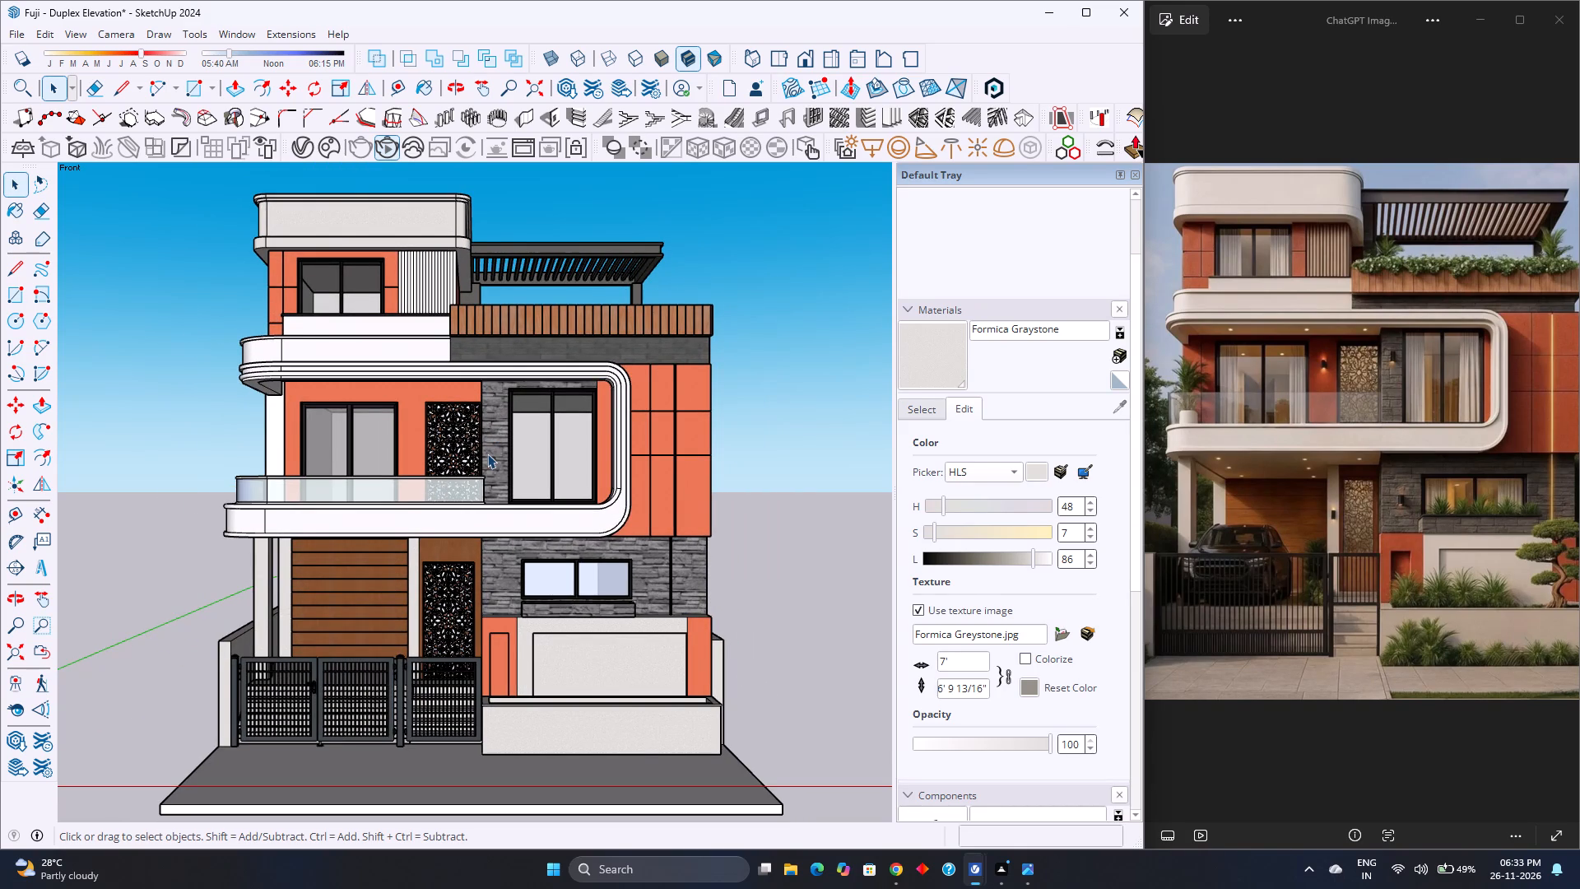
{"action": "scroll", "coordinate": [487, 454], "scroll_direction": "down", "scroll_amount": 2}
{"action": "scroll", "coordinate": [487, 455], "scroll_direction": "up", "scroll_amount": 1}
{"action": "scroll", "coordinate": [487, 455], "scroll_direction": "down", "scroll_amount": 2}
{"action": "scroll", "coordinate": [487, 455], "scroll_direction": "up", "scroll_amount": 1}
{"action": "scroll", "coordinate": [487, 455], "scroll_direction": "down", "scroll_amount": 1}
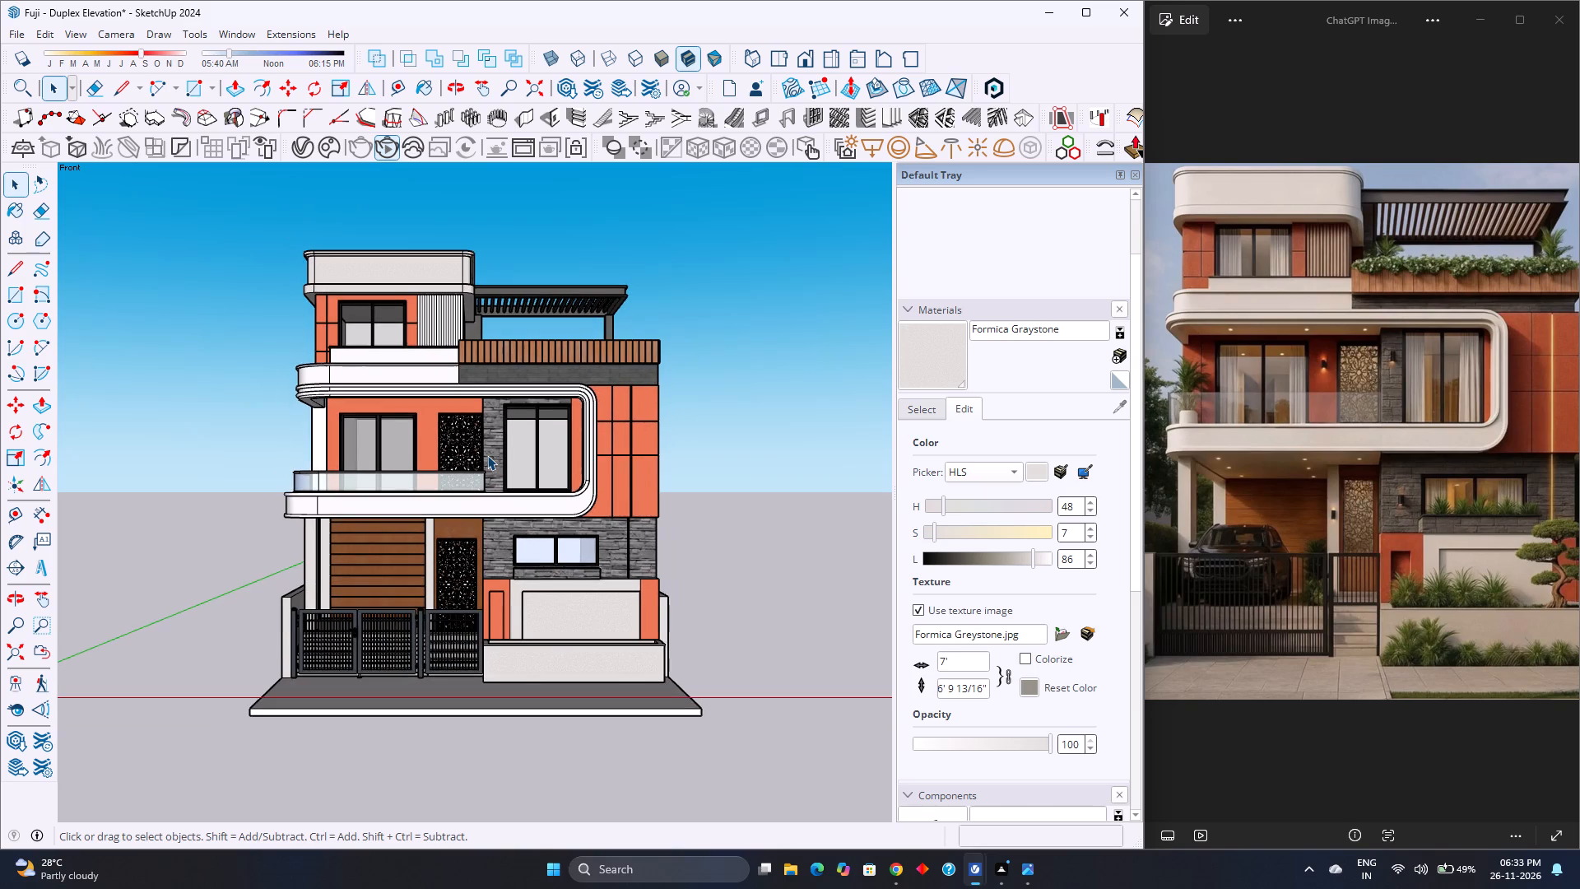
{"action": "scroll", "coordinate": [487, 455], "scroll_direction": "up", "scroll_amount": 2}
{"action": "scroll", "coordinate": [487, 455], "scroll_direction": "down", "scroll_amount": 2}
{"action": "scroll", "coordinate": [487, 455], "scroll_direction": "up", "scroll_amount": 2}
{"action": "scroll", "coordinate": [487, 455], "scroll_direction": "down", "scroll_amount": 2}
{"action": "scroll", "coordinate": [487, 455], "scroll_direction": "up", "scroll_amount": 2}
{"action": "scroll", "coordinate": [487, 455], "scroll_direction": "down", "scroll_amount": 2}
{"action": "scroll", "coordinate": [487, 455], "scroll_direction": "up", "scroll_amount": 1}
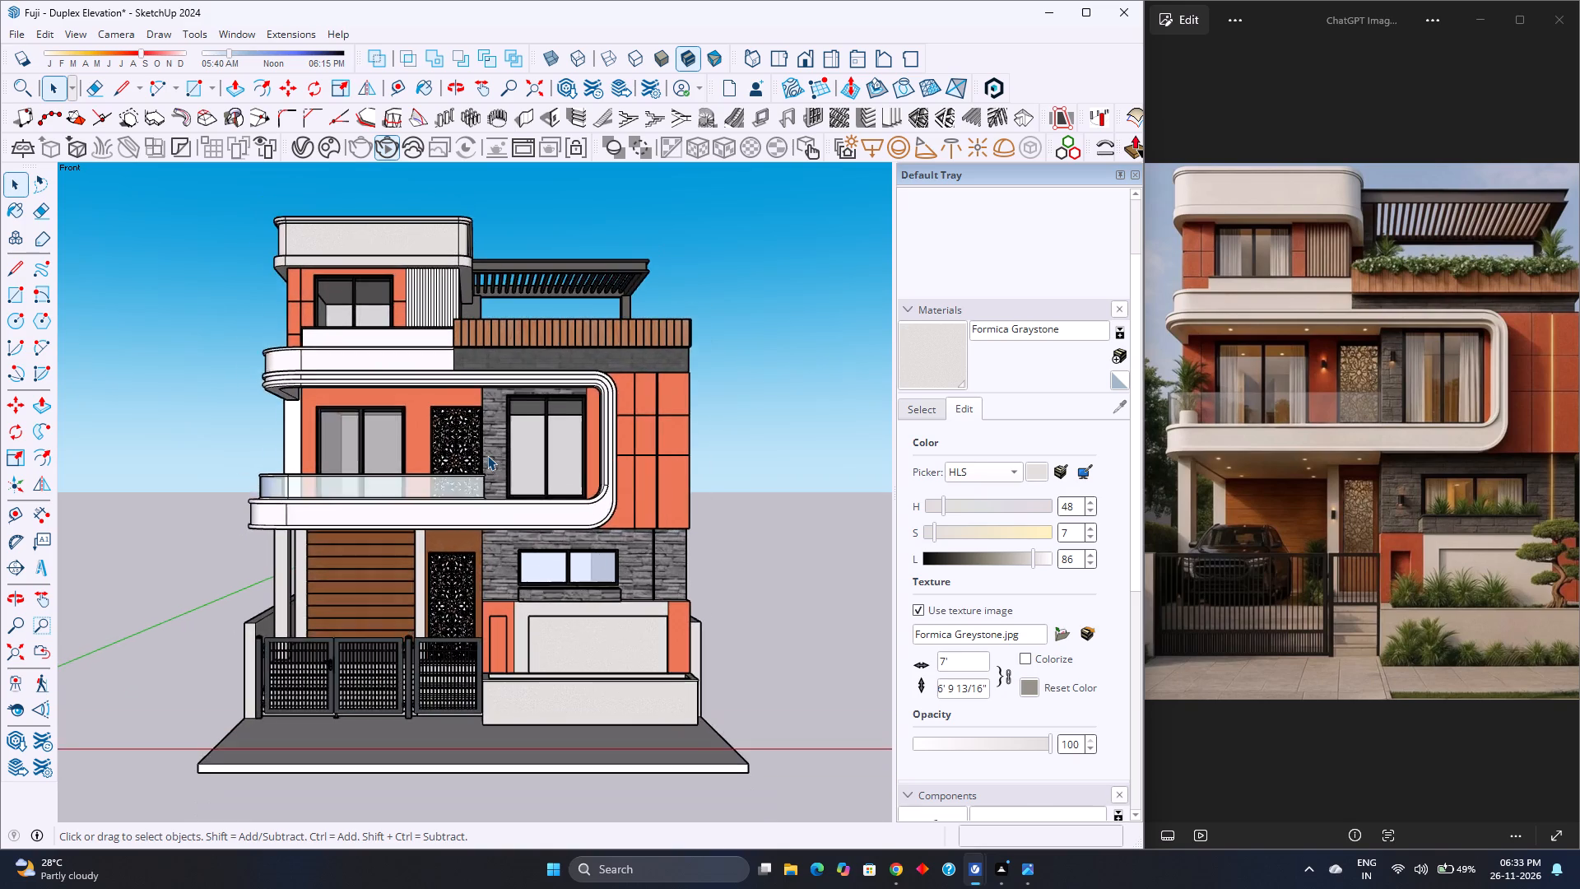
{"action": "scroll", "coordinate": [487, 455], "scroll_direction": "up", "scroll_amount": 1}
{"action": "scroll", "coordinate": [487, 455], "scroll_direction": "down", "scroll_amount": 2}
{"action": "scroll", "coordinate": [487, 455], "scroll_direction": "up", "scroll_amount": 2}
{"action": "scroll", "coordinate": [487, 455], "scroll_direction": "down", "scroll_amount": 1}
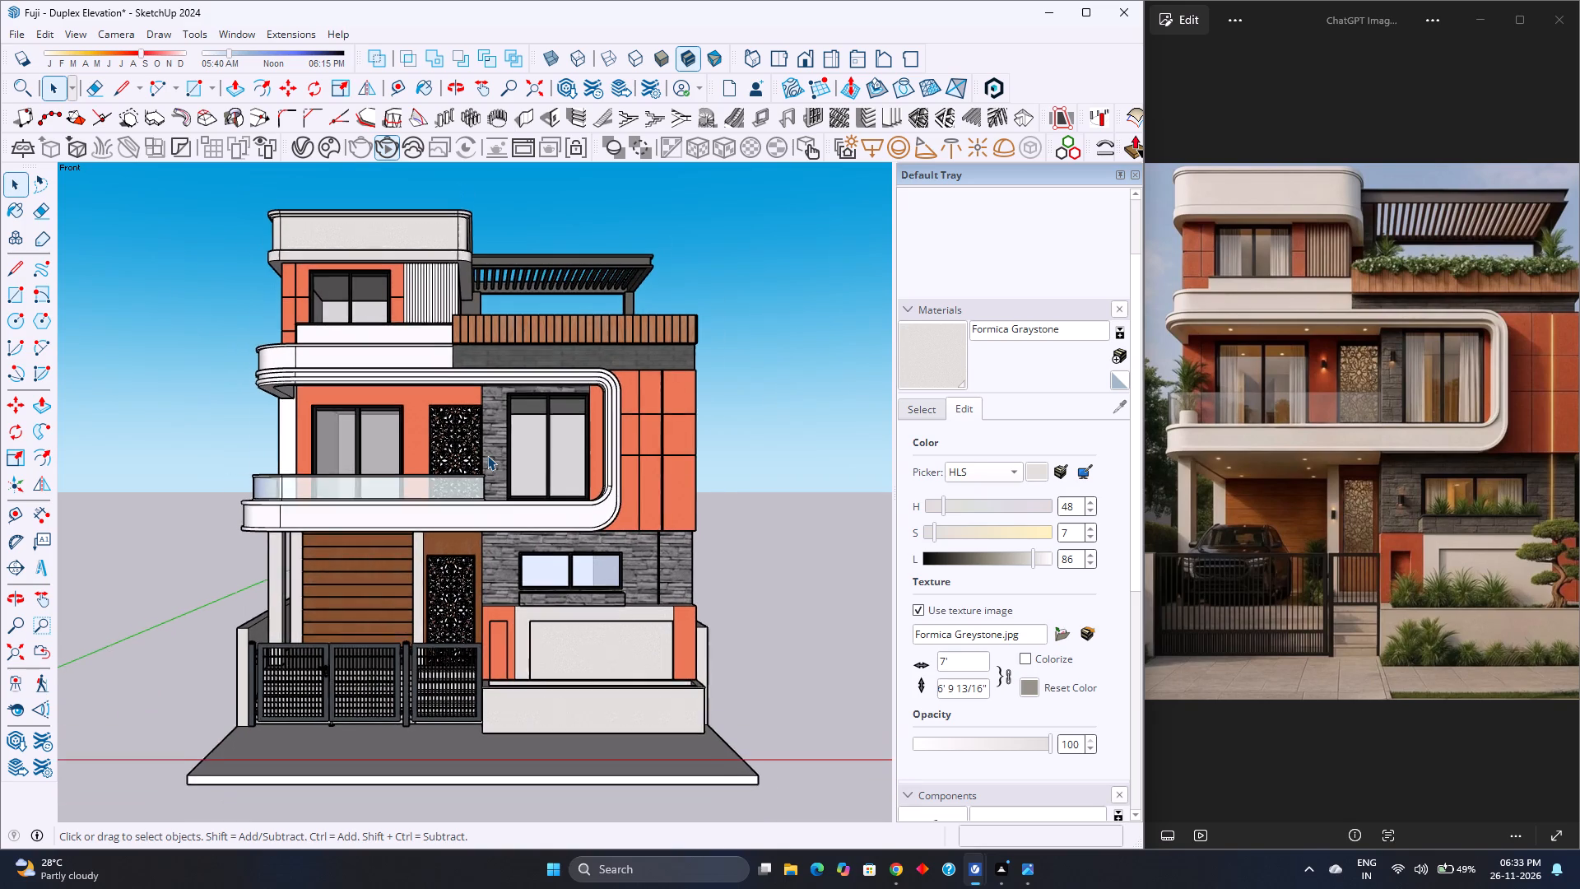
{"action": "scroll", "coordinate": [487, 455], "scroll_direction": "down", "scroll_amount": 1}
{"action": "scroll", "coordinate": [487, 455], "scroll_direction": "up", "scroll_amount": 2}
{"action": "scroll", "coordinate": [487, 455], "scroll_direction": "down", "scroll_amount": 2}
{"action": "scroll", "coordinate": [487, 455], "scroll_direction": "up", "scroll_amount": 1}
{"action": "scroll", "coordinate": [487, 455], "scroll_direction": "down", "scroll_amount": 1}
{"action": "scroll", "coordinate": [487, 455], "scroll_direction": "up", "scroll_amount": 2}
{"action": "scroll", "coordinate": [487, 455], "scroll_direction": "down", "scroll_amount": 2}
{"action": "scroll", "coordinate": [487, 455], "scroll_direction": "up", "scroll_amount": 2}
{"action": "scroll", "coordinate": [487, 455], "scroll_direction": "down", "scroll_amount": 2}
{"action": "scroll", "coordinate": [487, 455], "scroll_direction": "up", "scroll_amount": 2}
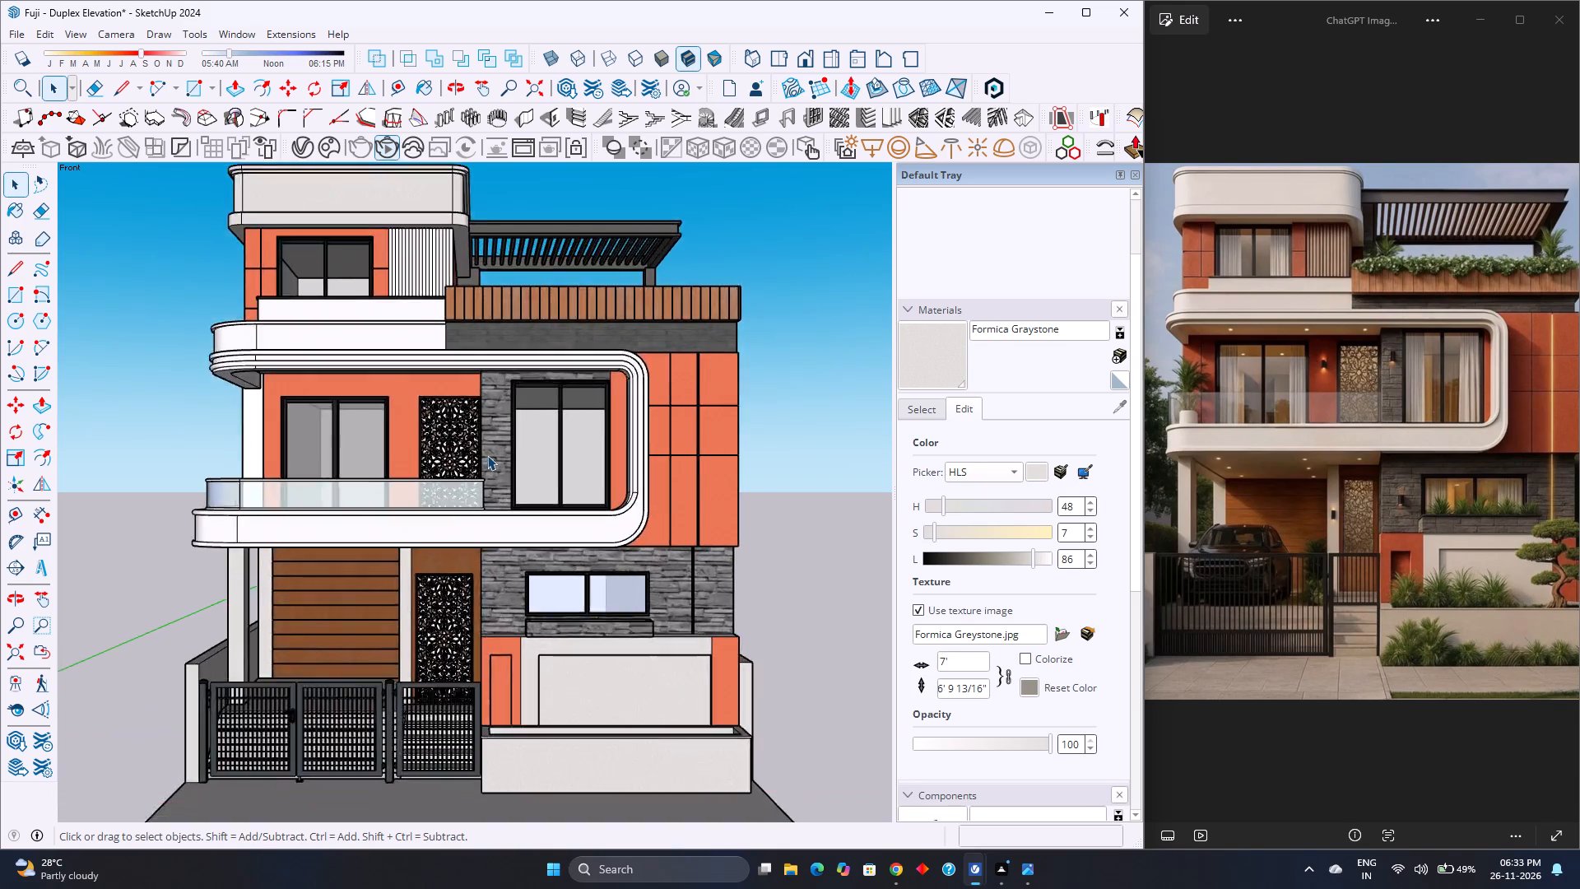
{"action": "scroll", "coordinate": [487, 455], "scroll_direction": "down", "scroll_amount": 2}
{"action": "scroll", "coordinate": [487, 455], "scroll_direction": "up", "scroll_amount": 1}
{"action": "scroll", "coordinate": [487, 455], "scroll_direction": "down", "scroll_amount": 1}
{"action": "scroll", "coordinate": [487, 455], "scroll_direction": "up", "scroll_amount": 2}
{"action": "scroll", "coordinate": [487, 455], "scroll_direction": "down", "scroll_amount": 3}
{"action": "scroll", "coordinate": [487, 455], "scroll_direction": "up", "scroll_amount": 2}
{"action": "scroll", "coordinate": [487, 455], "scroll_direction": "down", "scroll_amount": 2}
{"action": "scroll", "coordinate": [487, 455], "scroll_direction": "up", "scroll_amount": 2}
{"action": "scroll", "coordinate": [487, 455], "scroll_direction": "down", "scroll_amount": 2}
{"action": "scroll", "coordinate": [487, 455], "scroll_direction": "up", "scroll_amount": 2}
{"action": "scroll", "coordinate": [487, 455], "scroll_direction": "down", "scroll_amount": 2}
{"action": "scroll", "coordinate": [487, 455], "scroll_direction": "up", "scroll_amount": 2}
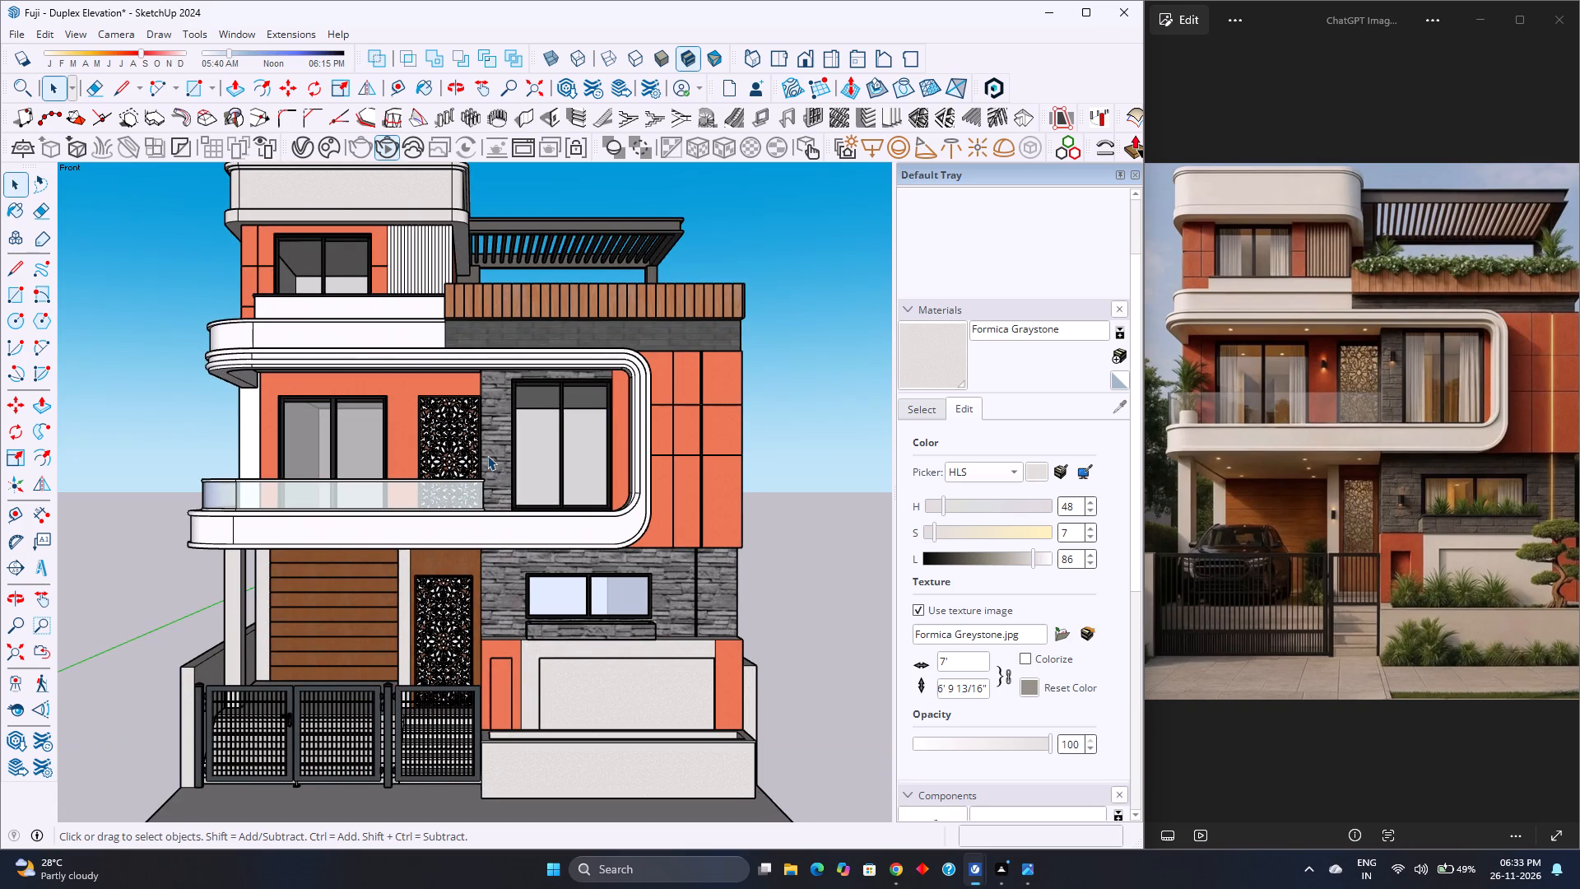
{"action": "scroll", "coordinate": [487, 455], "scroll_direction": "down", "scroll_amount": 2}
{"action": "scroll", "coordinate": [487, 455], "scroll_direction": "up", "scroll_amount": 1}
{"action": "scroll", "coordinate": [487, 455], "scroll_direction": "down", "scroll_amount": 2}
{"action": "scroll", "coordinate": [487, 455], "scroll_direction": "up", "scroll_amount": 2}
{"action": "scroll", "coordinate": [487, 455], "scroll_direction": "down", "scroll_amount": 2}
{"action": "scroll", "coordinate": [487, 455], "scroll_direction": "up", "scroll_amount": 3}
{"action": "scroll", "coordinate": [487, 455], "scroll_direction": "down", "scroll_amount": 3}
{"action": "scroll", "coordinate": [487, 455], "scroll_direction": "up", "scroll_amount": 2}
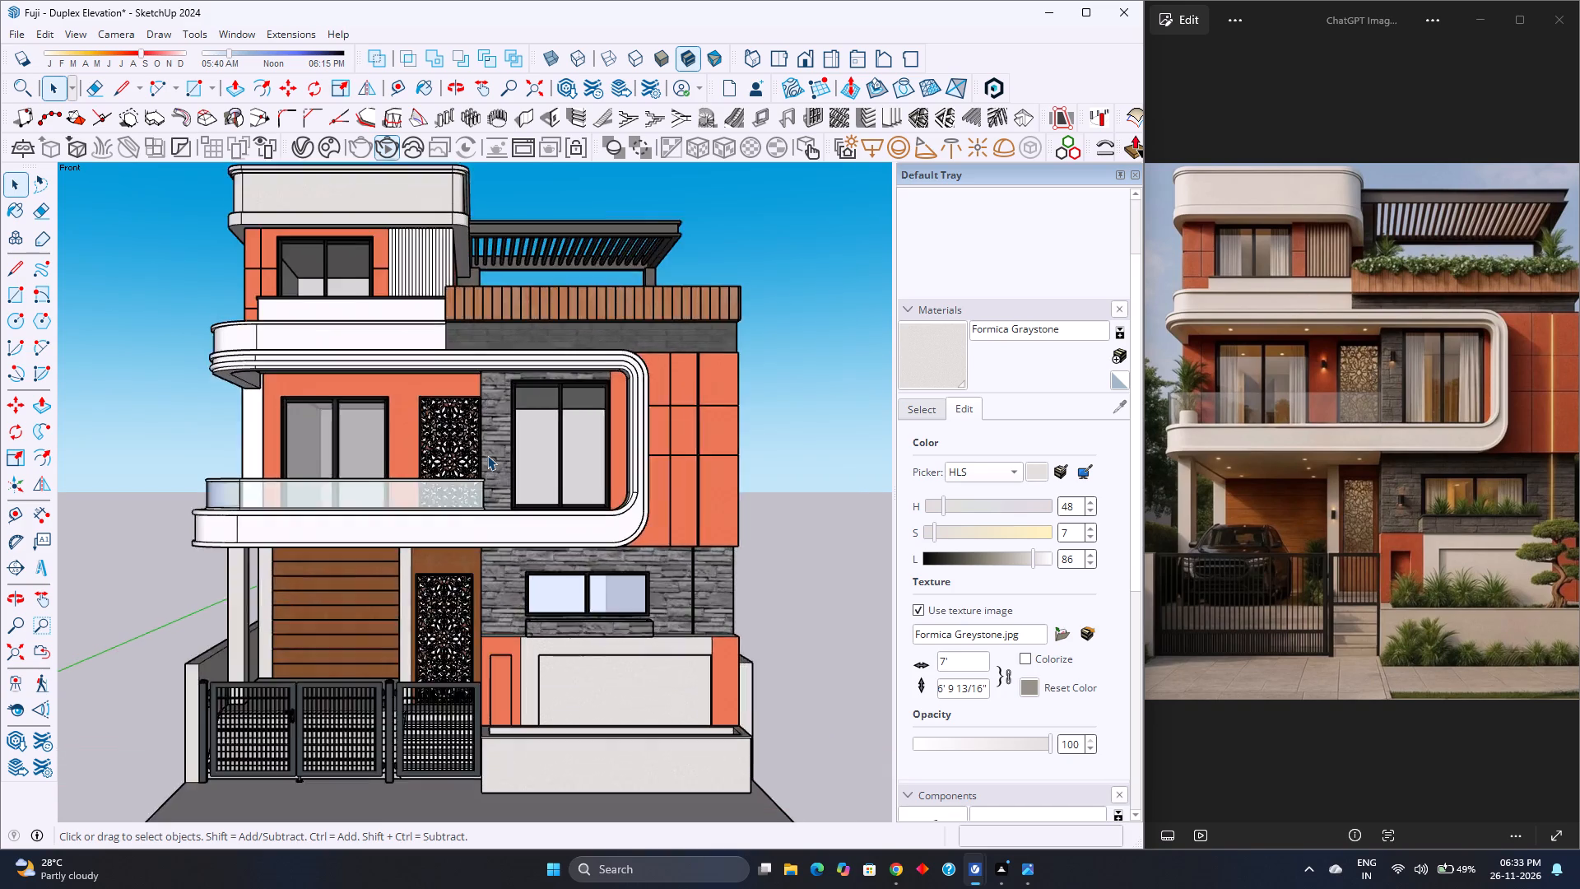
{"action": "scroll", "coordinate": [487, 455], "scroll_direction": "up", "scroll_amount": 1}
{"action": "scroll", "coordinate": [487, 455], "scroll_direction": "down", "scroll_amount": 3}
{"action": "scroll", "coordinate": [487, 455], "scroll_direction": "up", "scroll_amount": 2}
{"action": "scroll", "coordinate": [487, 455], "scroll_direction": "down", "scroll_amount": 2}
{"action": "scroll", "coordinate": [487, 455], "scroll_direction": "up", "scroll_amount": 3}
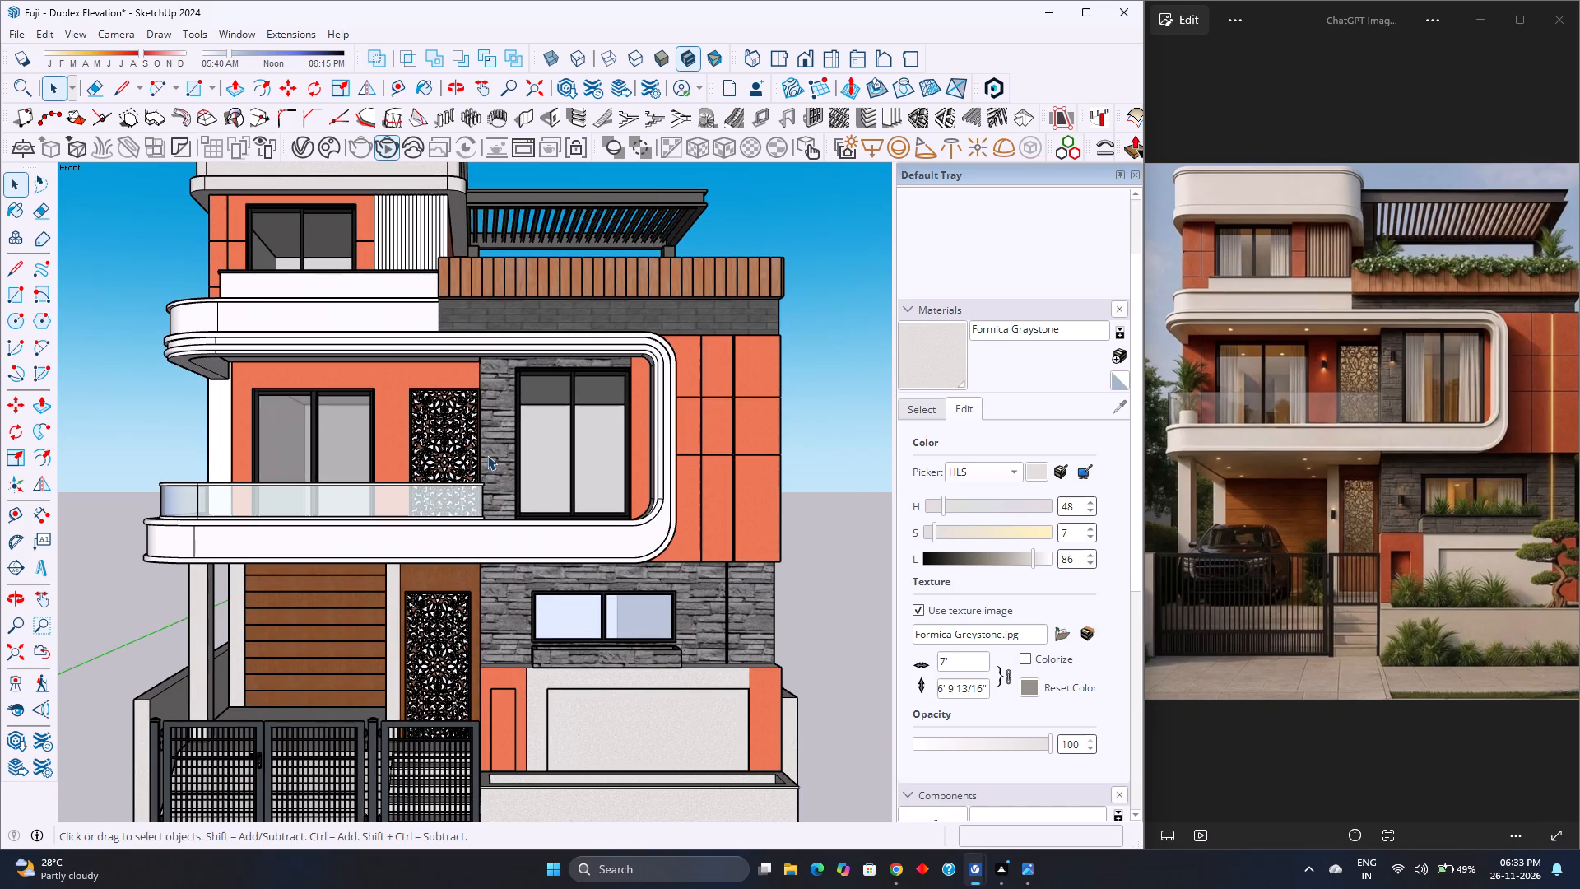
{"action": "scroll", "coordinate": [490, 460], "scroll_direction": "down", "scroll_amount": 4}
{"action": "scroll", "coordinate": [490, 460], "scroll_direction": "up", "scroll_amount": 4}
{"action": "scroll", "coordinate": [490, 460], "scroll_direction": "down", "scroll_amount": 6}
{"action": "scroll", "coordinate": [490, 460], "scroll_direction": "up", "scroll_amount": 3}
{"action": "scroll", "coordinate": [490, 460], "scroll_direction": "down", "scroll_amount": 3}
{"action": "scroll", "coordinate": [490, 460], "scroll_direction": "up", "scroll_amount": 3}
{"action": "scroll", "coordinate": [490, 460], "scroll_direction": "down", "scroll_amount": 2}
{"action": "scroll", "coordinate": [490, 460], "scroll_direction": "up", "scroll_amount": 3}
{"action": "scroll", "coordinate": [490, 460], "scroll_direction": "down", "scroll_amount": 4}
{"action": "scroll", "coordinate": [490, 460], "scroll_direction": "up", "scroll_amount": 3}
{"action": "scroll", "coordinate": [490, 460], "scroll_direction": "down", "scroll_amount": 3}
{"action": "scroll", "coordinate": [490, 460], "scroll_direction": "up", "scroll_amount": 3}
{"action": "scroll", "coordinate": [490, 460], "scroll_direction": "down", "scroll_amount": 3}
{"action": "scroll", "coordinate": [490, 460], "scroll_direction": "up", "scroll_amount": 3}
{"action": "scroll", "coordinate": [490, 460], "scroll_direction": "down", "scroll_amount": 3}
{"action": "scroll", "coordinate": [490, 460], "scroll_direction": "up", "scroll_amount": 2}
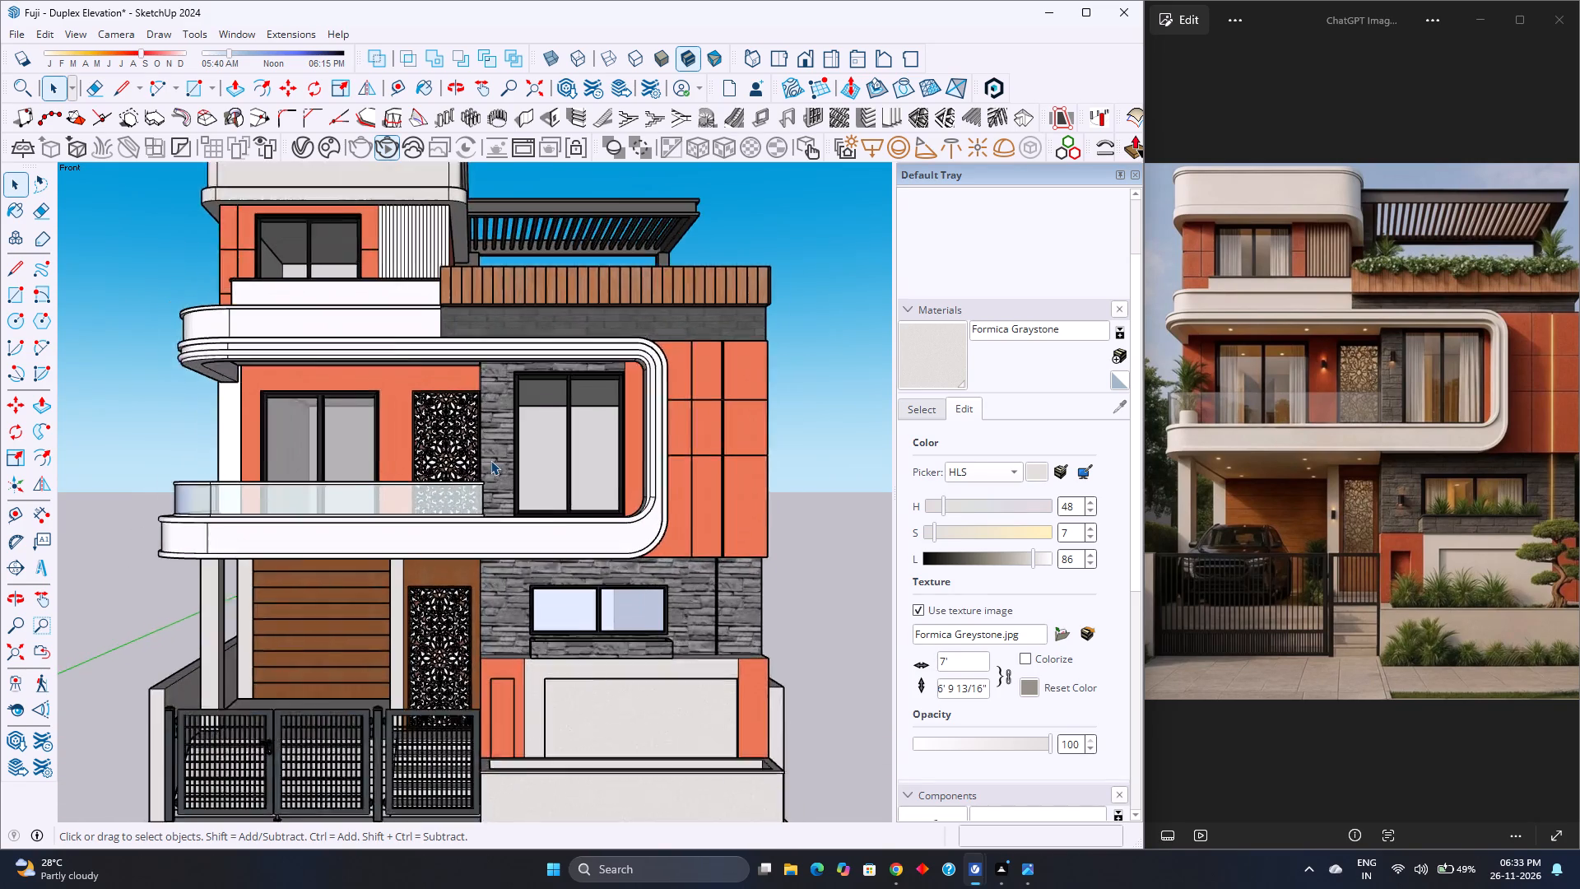
Examine the first-floor stone cladding, patterned lattice panel, sliding window, glass balcony railing and curved white frame up close from the front.
{"action": "scroll", "coordinate": [490, 460], "scroll_direction": "up", "scroll_amount": 1}
{"action": "scroll", "coordinate": [490, 460], "scroll_direction": "down", "scroll_amount": 3}
{"action": "scroll", "coordinate": [490, 460], "scroll_direction": "up", "scroll_amount": 3}
{"action": "scroll", "coordinate": [490, 460], "scroll_direction": "down", "scroll_amount": 3}
{"action": "scroll", "coordinate": [490, 460], "scroll_direction": "up", "scroll_amount": 3}
{"action": "scroll", "coordinate": [490, 460], "scroll_direction": "down", "scroll_amount": 4}
{"action": "scroll", "coordinate": [490, 460], "scroll_direction": "up", "scroll_amount": 4}
{"action": "scroll", "coordinate": [490, 460], "scroll_direction": "down", "scroll_amount": 4}
{"action": "scroll", "coordinate": [490, 460], "scroll_direction": "up", "scroll_amount": 4}
{"action": "scroll", "coordinate": [490, 460], "scroll_direction": "down", "scroll_amount": 4}
{"action": "scroll", "coordinate": [490, 460], "scroll_direction": "up", "scroll_amount": 3}
{"action": "scroll", "coordinate": [490, 460], "scroll_direction": "down", "scroll_amount": 4}
{"action": "scroll", "coordinate": [490, 460], "scroll_direction": "up", "scroll_amount": 4}
{"action": "scroll", "coordinate": [490, 460], "scroll_direction": "down", "scroll_amount": 3}
{"action": "scroll", "coordinate": [490, 460], "scroll_direction": "up", "scroll_amount": 3}
{"action": "scroll", "coordinate": [490, 460], "scroll_direction": "down", "scroll_amount": 4}
{"action": "scroll", "coordinate": [490, 460], "scroll_direction": "up", "scroll_amount": 4}
{"action": "scroll", "coordinate": [490, 460], "scroll_direction": "down", "scroll_amount": 4}
{"action": "scroll", "coordinate": [490, 460], "scroll_direction": "up", "scroll_amount": 3}
{"action": "scroll", "coordinate": [490, 460], "scroll_direction": "down", "scroll_amount": 4}
{"action": "scroll", "coordinate": [490, 460], "scroll_direction": "up", "scroll_amount": 4}
{"action": "scroll", "coordinate": [490, 460], "scroll_direction": "down", "scroll_amount": 4}
{"action": "scroll", "coordinate": [490, 460], "scroll_direction": "up", "scroll_amount": 4}
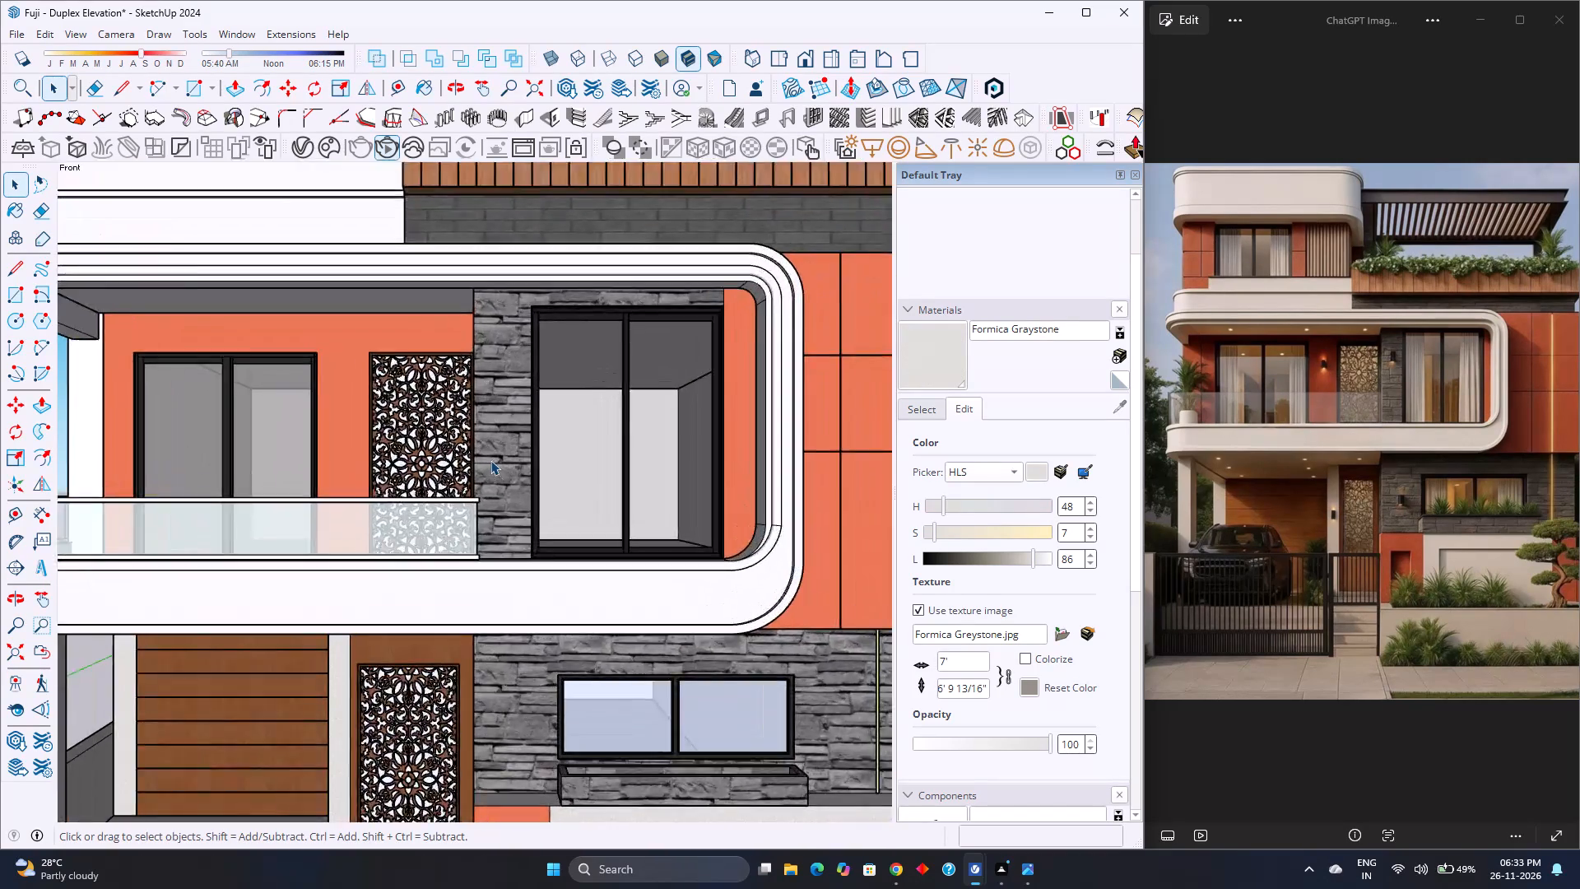
{"action": "scroll", "coordinate": [490, 460], "scroll_direction": "down", "scroll_amount": 4}
{"action": "scroll", "coordinate": [490, 460], "scroll_direction": "up", "scroll_amount": 3}
{"action": "scroll", "coordinate": [490, 460], "scroll_direction": "down", "scroll_amount": 3}
{"action": "scroll", "coordinate": [490, 460], "scroll_direction": "up", "scroll_amount": 4}
{"action": "scroll", "coordinate": [490, 460], "scroll_direction": "down", "scroll_amount": 4}
{"action": "scroll", "coordinate": [490, 460], "scroll_direction": "up", "scroll_amount": 3}
{"action": "scroll", "coordinate": [490, 460], "scroll_direction": "down", "scroll_amount": 3}
{"action": "scroll", "coordinate": [490, 460], "scroll_direction": "up", "scroll_amount": 3}
{"action": "scroll", "coordinate": [490, 460], "scroll_direction": "down", "scroll_amount": 3}
{"action": "scroll", "coordinate": [490, 460], "scroll_direction": "up", "scroll_amount": 3}
{"action": "scroll", "coordinate": [490, 460], "scroll_direction": "down", "scroll_amount": 3}
{"action": "scroll", "coordinate": [490, 460], "scroll_direction": "up", "scroll_amount": 3}
{"action": "scroll", "coordinate": [490, 460], "scroll_direction": "down", "scroll_amount": 4}
{"action": "scroll", "coordinate": [490, 460], "scroll_direction": "up", "scroll_amount": 3}
{"action": "scroll", "coordinate": [490, 460], "scroll_direction": "down", "scroll_amount": 3}
{"action": "scroll", "coordinate": [490, 460], "scroll_direction": "up", "scroll_amount": 4}
{"action": "scroll", "coordinate": [490, 460], "scroll_direction": "down", "scroll_amount": 7}
{"action": "scroll", "coordinate": [490, 460], "scroll_direction": "up", "scroll_amount": 3}
{"action": "scroll", "coordinate": [490, 460], "scroll_direction": "down", "scroll_amount": 3}
{"action": "scroll", "coordinate": [490, 460], "scroll_direction": "up", "scroll_amount": 3}
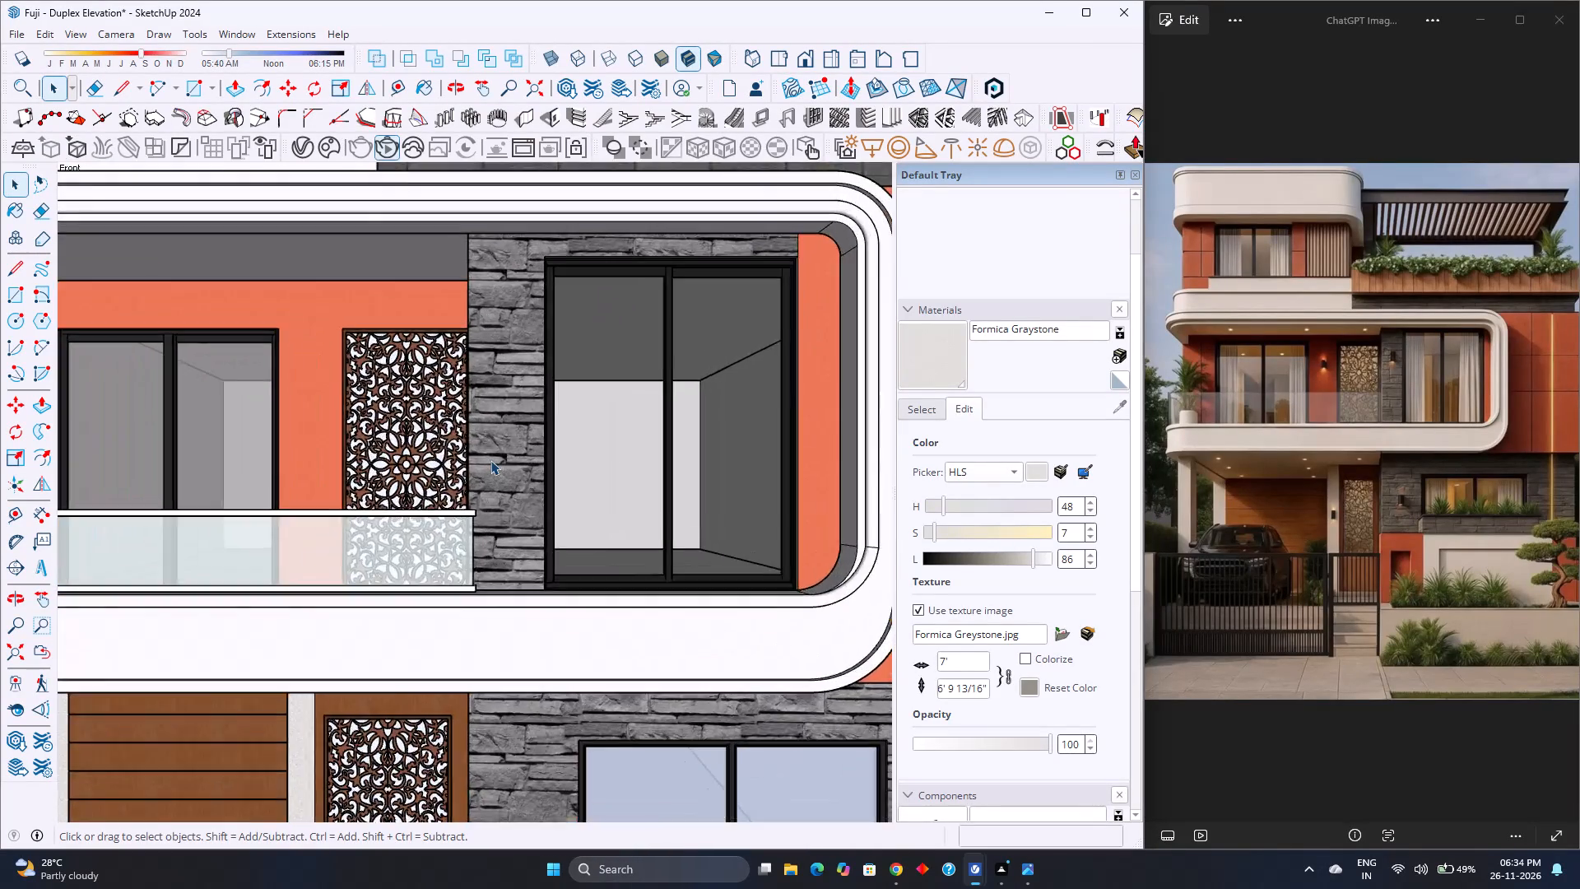
Examine the duplex's front elevation from the first-floor stone cladding and window out to the full building with its gate and boundary wall.
{"action": "scroll", "coordinate": [490, 460], "scroll_direction": "down", "scroll_amount": 4}
{"action": "scroll", "coordinate": [490, 460], "scroll_direction": "up", "scroll_amount": 4}
{"action": "scroll", "coordinate": [490, 460], "scroll_direction": "down", "scroll_amount": 4}
{"action": "scroll", "coordinate": [490, 460], "scroll_direction": "up", "scroll_amount": 4}
{"action": "scroll", "coordinate": [490, 460], "scroll_direction": "down", "scroll_amount": 4}
{"action": "scroll", "coordinate": [490, 460], "scroll_direction": "up", "scroll_amount": 3}
{"action": "scroll", "coordinate": [490, 460], "scroll_direction": "down", "scroll_amount": 3}
{"action": "scroll", "coordinate": [490, 460], "scroll_direction": "up", "scroll_amount": 3}
{"action": "scroll", "coordinate": [490, 460], "scroll_direction": "down", "scroll_amount": 3}
{"action": "scroll", "coordinate": [490, 460], "scroll_direction": "up", "scroll_amount": 4}
{"action": "scroll", "coordinate": [490, 460], "scroll_direction": "down", "scroll_amount": 4}
{"action": "scroll", "coordinate": [490, 460], "scroll_direction": "up", "scroll_amount": 2}
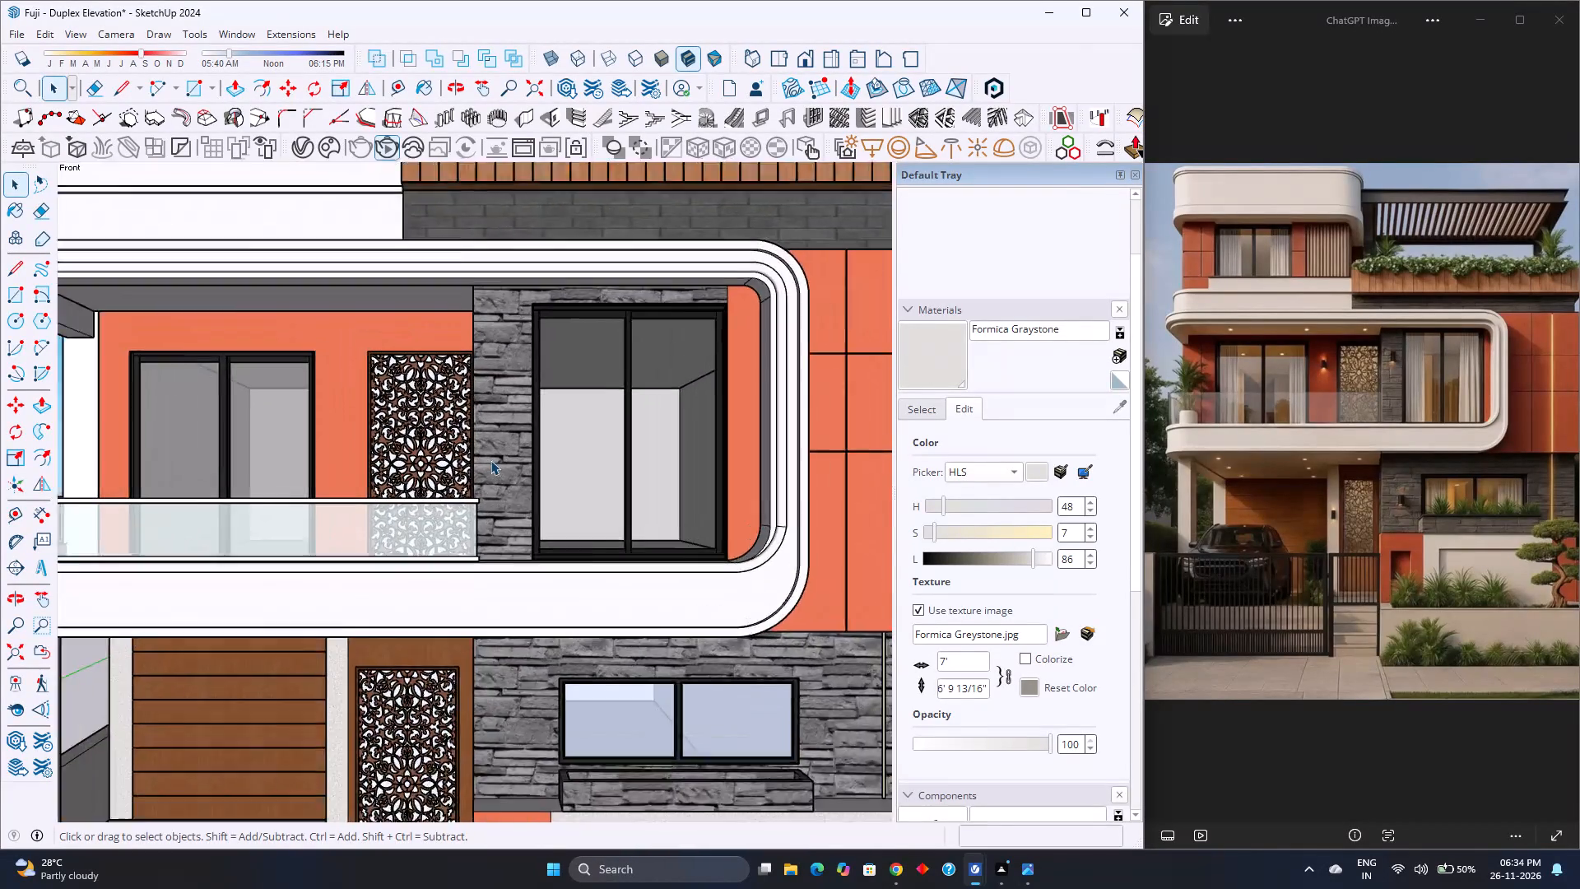
{"action": "scroll", "coordinate": [490, 460], "scroll_direction": "up", "scroll_amount": 1}
{"action": "scroll", "coordinate": [490, 460], "scroll_direction": "down", "scroll_amount": 4}
{"action": "scroll", "coordinate": [490, 461], "scroll_direction": "up", "scroll_amount": 4}
{"action": "scroll", "coordinate": [490, 461], "scroll_direction": "down", "scroll_amount": 4}
{"action": "scroll", "coordinate": [490, 461], "scroll_direction": "up", "scroll_amount": 5}
{"action": "scroll", "coordinate": [490, 461], "scroll_direction": "down", "scroll_amount": 8}
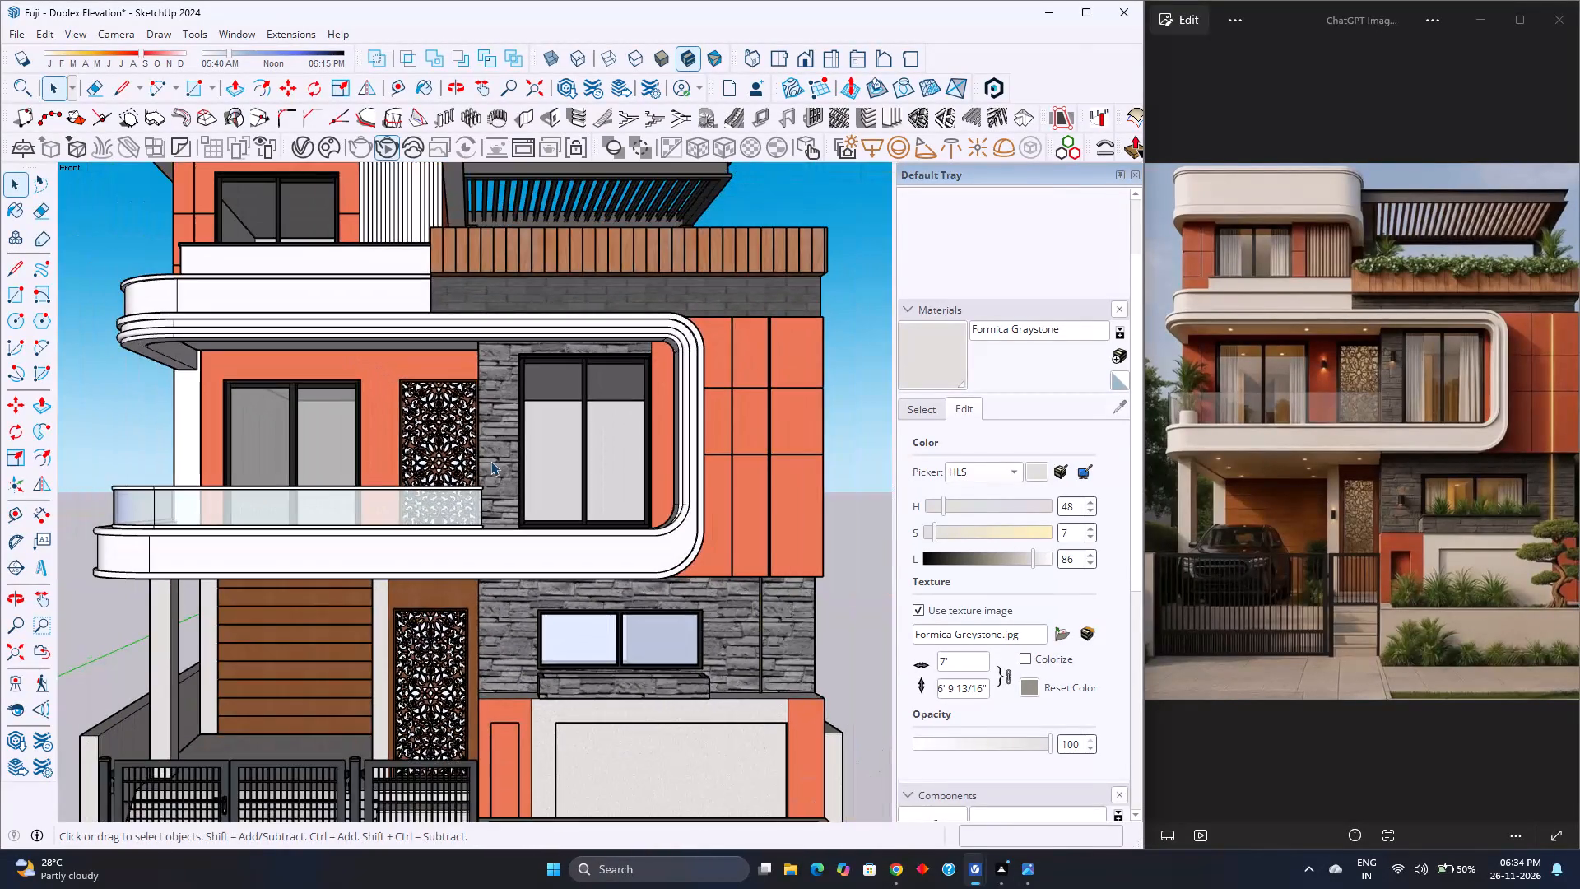
{"action": "scroll", "coordinate": [490, 461], "scroll_direction": "down", "scroll_amount": 3}
{"action": "scroll", "coordinate": [490, 461], "scroll_direction": "up", "scroll_amount": 3}
{"action": "scroll", "coordinate": [490, 461], "scroll_direction": "down", "scroll_amount": 2}
{"action": "scroll", "coordinate": [490, 461], "scroll_direction": "up", "scroll_amount": 1}
{"action": "scroll", "coordinate": [490, 461], "scroll_direction": "down", "scroll_amount": 3}
{"action": "scroll", "coordinate": [490, 461], "scroll_direction": "up", "scroll_amount": 3}
{"action": "scroll", "coordinate": [490, 461], "scroll_direction": "down", "scroll_amount": 6}
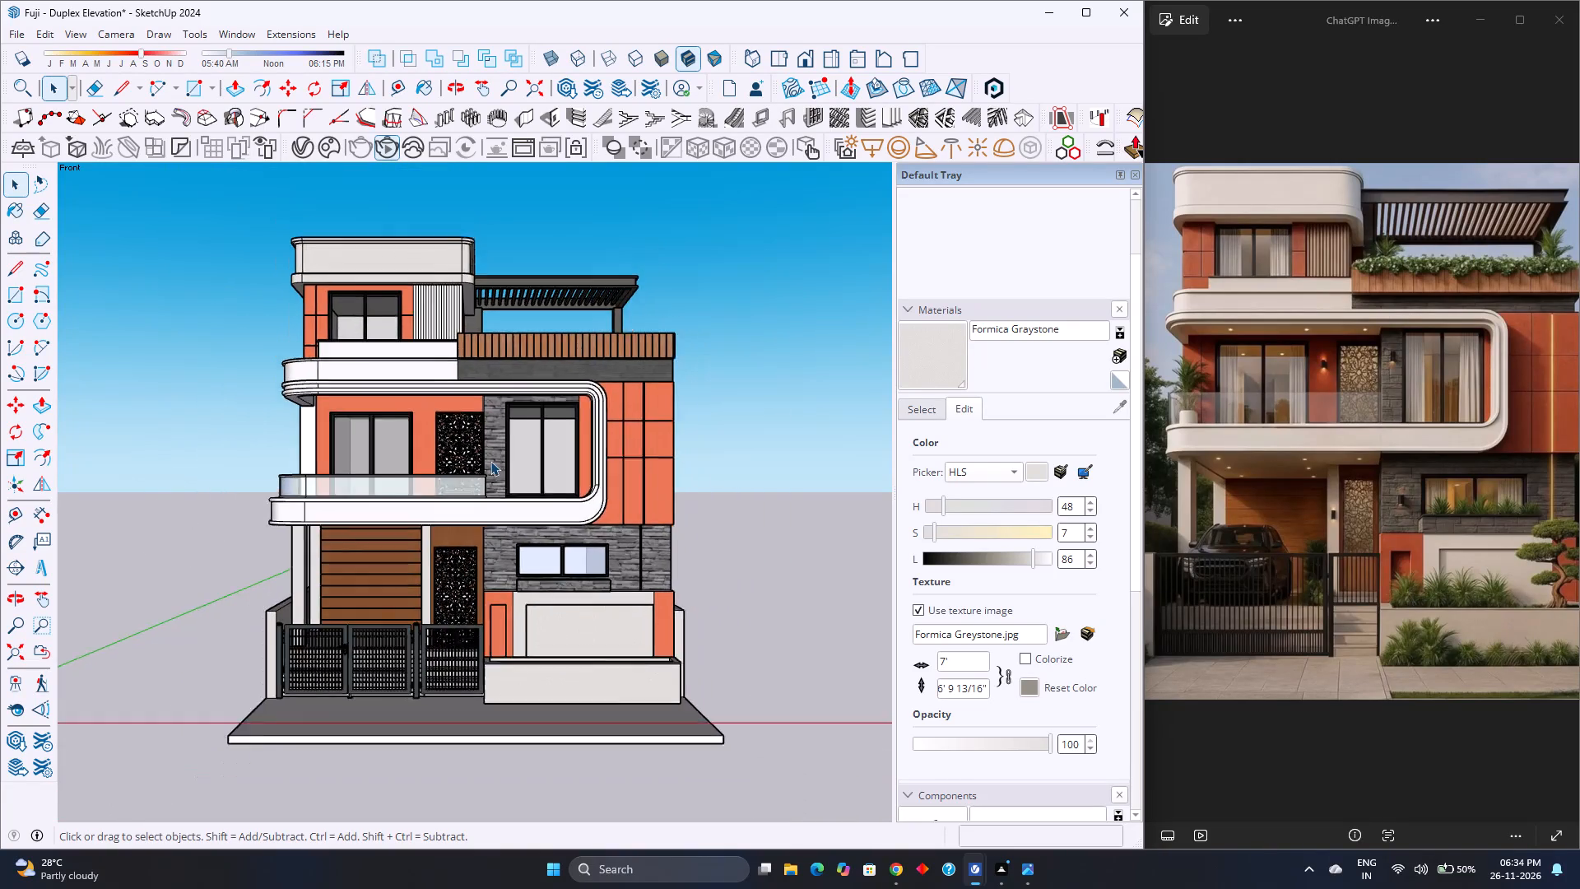
{"action": "scroll", "coordinate": [490, 461], "scroll_direction": "down", "scroll_amount": 4}
{"action": "scroll", "coordinate": [490, 461], "scroll_direction": "up", "scroll_amount": 4}
{"action": "scroll", "coordinate": [490, 461], "scroll_direction": "down", "scroll_amount": 4}
{"action": "scroll", "coordinate": [490, 461], "scroll_direction": "up", "scroll_amount": 4}
{"action": "scroll", "coordinate": [490, 461], "scroll_direction": "down", "scroll_amount": 3}
{"action": "scroll", "coordinate": [490, 461], "scroll_direction": "up", "scroll_amount": 2}
{"action": "scroll", "coordinate": [490, 461], "scroll_direction": "down", "scroll_amount": 3}
{"action": "scroll", "coordinate": [490, 461], "scroll_direction": "up", "scroll_amount": 3}
{"action": "scroll", "coordinate": [490, 461], "scroll_direction": "down", "scroll_amount": 3}
{"action": "scroll", "coordinate": [490, 461], "scroll_direction": "up", "scroll_amount": 3}
{"action": "scroll", "coordinate": [490, 461], "scroll_direction": "down", "scroll_amount": 3}
{"action": "scroll", "coordinate": [490, 461], "scroll_direction": "up", "scroll_amount": 3}
{"action": "scroll", "coordinate": [490, 461], "scroll_direction": "down", "scroll_amount": 3}
{"action": "scroll", "coordinate": [490, 461], "scroll_direction": "up", "scroll_amount": 3}
{"action": "scroll", "coordinate": [490, 461], "scroll_direction": "down", "scroll_amount": 3}
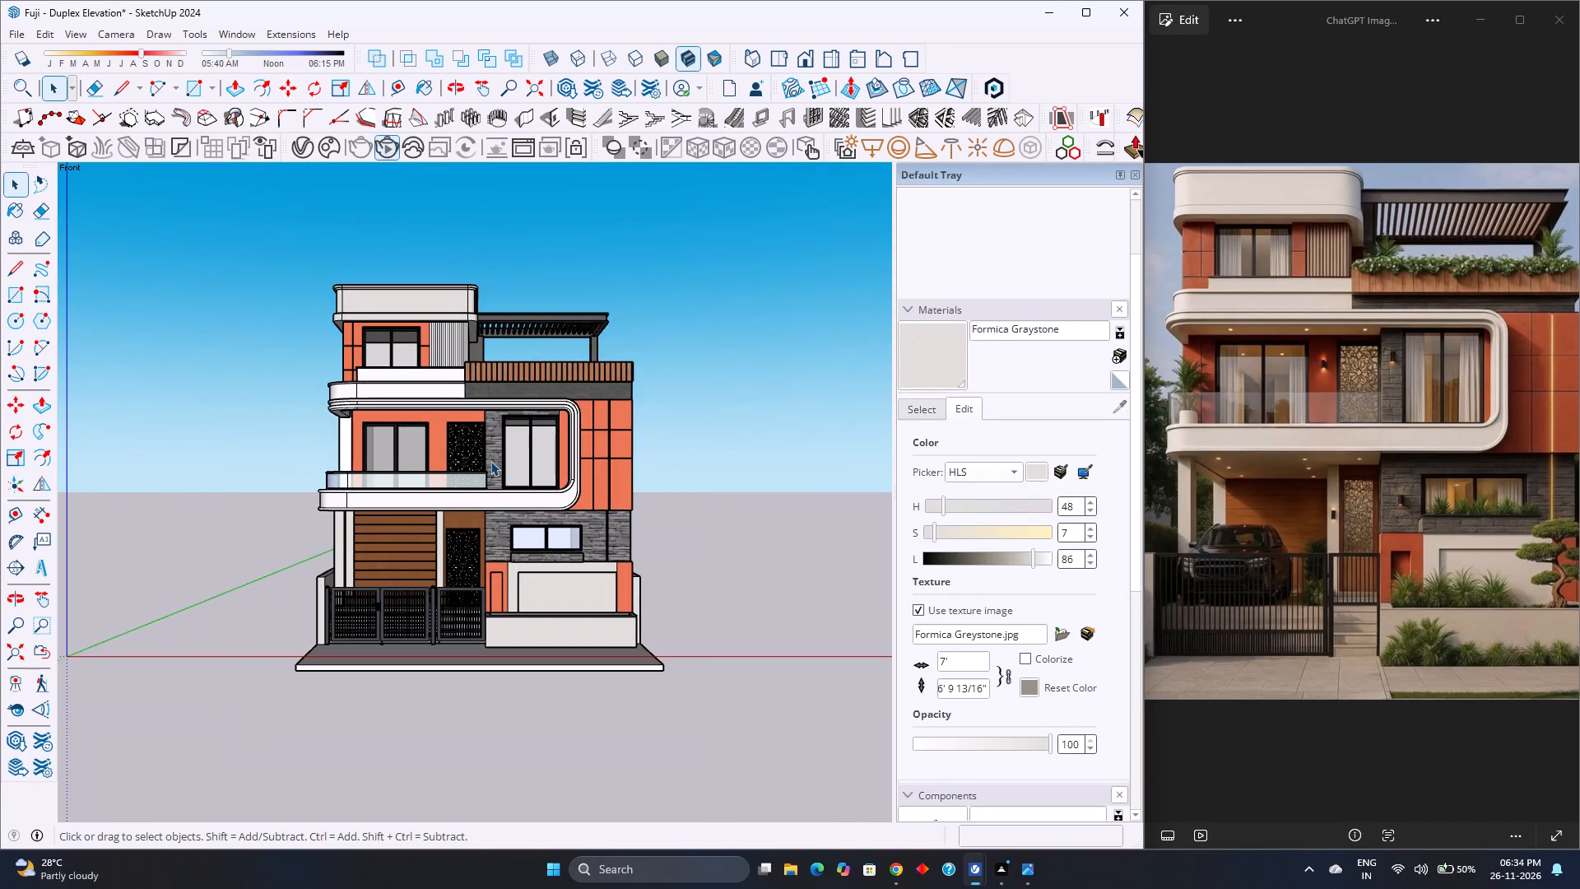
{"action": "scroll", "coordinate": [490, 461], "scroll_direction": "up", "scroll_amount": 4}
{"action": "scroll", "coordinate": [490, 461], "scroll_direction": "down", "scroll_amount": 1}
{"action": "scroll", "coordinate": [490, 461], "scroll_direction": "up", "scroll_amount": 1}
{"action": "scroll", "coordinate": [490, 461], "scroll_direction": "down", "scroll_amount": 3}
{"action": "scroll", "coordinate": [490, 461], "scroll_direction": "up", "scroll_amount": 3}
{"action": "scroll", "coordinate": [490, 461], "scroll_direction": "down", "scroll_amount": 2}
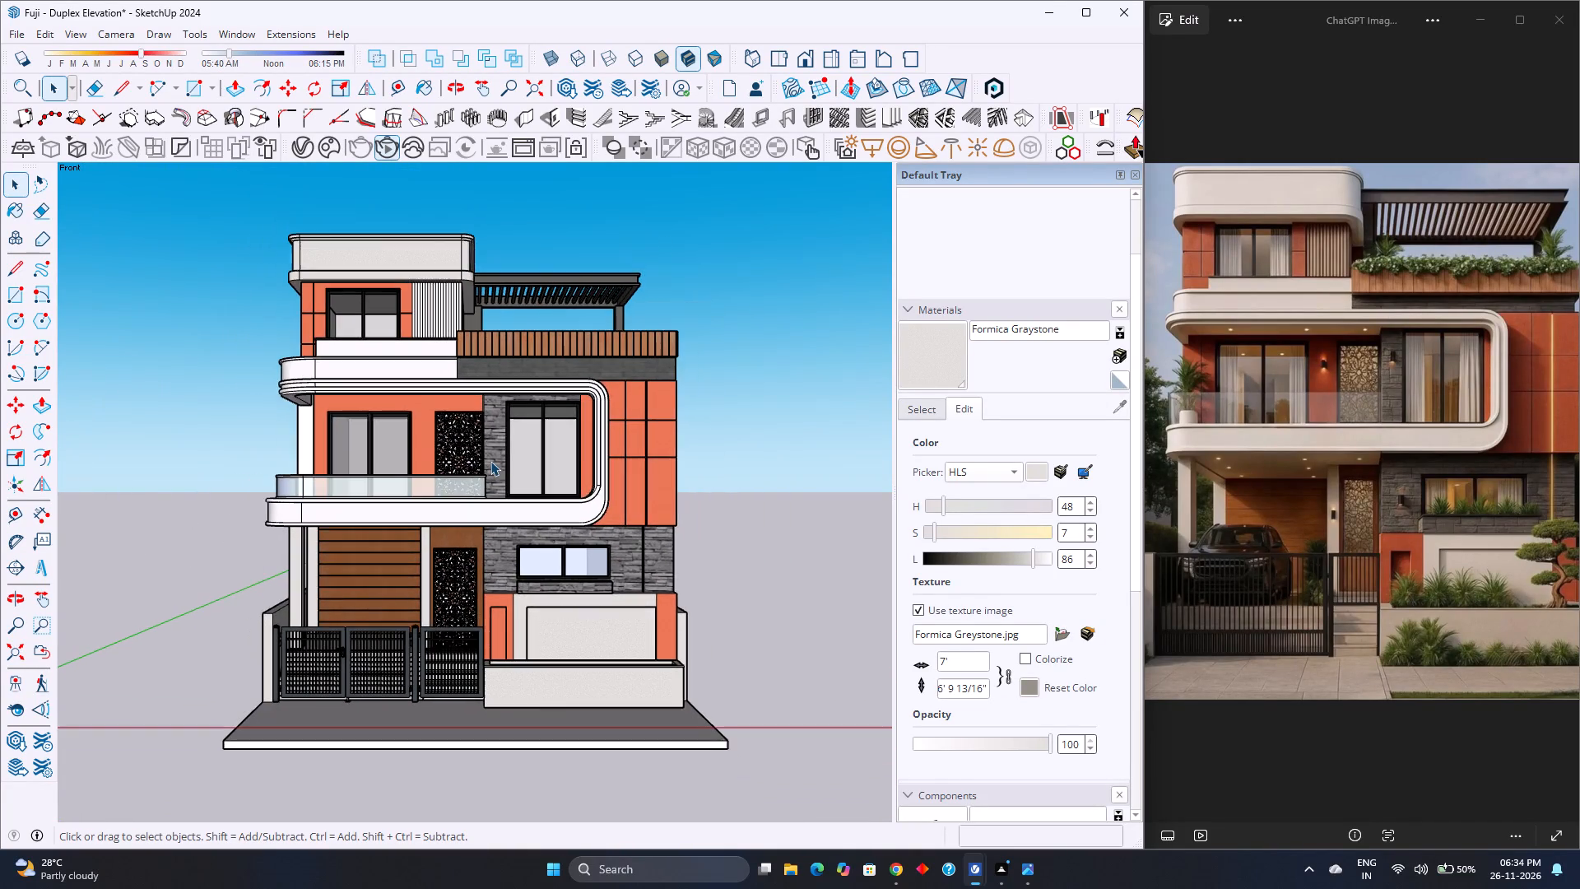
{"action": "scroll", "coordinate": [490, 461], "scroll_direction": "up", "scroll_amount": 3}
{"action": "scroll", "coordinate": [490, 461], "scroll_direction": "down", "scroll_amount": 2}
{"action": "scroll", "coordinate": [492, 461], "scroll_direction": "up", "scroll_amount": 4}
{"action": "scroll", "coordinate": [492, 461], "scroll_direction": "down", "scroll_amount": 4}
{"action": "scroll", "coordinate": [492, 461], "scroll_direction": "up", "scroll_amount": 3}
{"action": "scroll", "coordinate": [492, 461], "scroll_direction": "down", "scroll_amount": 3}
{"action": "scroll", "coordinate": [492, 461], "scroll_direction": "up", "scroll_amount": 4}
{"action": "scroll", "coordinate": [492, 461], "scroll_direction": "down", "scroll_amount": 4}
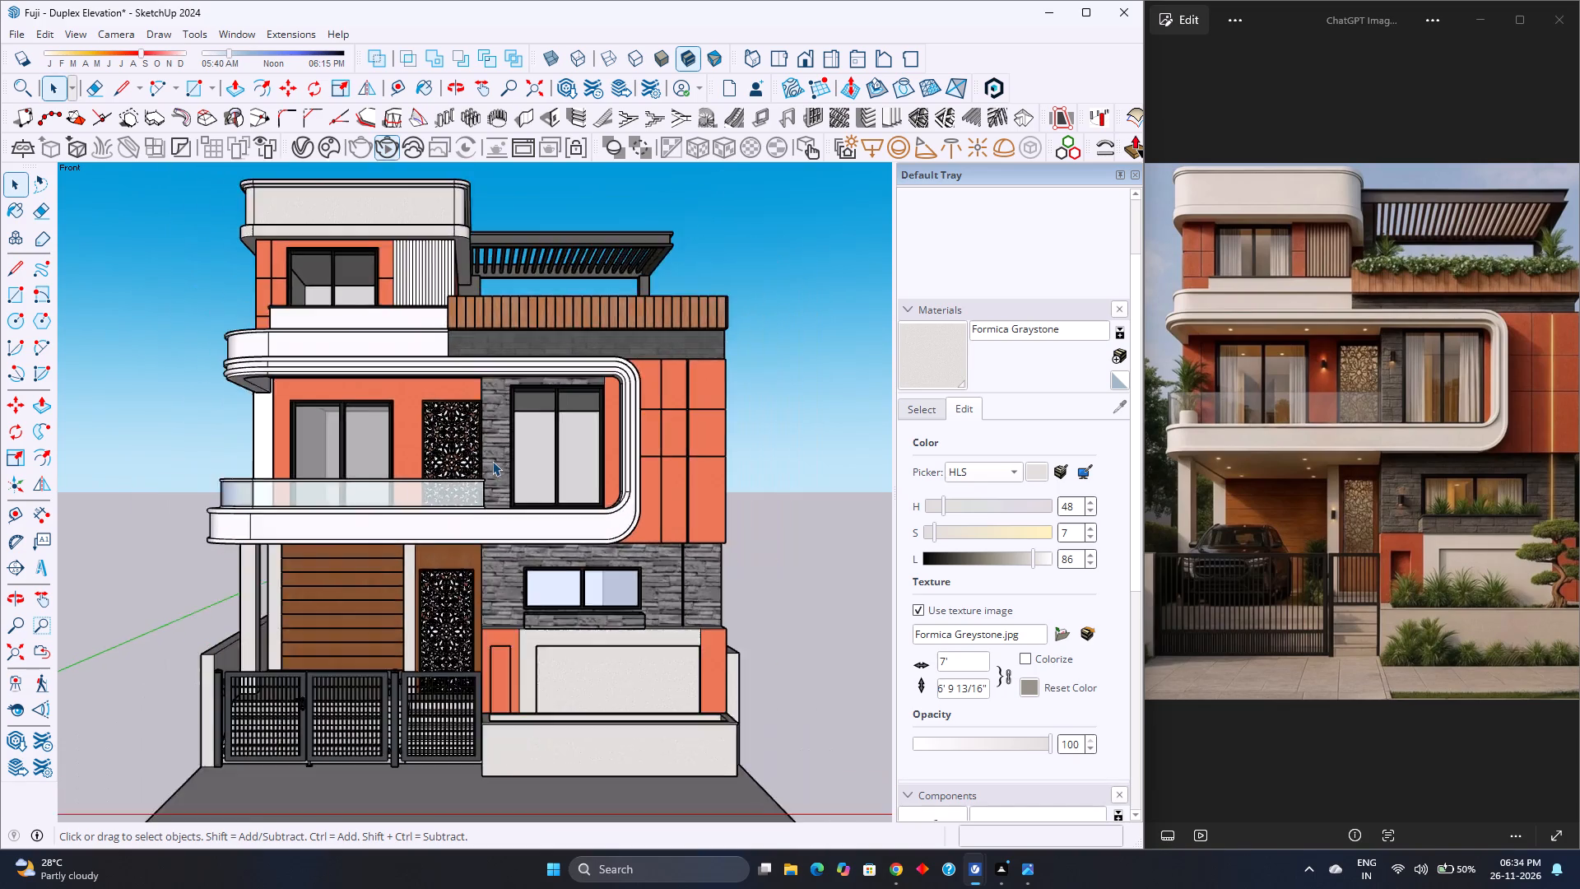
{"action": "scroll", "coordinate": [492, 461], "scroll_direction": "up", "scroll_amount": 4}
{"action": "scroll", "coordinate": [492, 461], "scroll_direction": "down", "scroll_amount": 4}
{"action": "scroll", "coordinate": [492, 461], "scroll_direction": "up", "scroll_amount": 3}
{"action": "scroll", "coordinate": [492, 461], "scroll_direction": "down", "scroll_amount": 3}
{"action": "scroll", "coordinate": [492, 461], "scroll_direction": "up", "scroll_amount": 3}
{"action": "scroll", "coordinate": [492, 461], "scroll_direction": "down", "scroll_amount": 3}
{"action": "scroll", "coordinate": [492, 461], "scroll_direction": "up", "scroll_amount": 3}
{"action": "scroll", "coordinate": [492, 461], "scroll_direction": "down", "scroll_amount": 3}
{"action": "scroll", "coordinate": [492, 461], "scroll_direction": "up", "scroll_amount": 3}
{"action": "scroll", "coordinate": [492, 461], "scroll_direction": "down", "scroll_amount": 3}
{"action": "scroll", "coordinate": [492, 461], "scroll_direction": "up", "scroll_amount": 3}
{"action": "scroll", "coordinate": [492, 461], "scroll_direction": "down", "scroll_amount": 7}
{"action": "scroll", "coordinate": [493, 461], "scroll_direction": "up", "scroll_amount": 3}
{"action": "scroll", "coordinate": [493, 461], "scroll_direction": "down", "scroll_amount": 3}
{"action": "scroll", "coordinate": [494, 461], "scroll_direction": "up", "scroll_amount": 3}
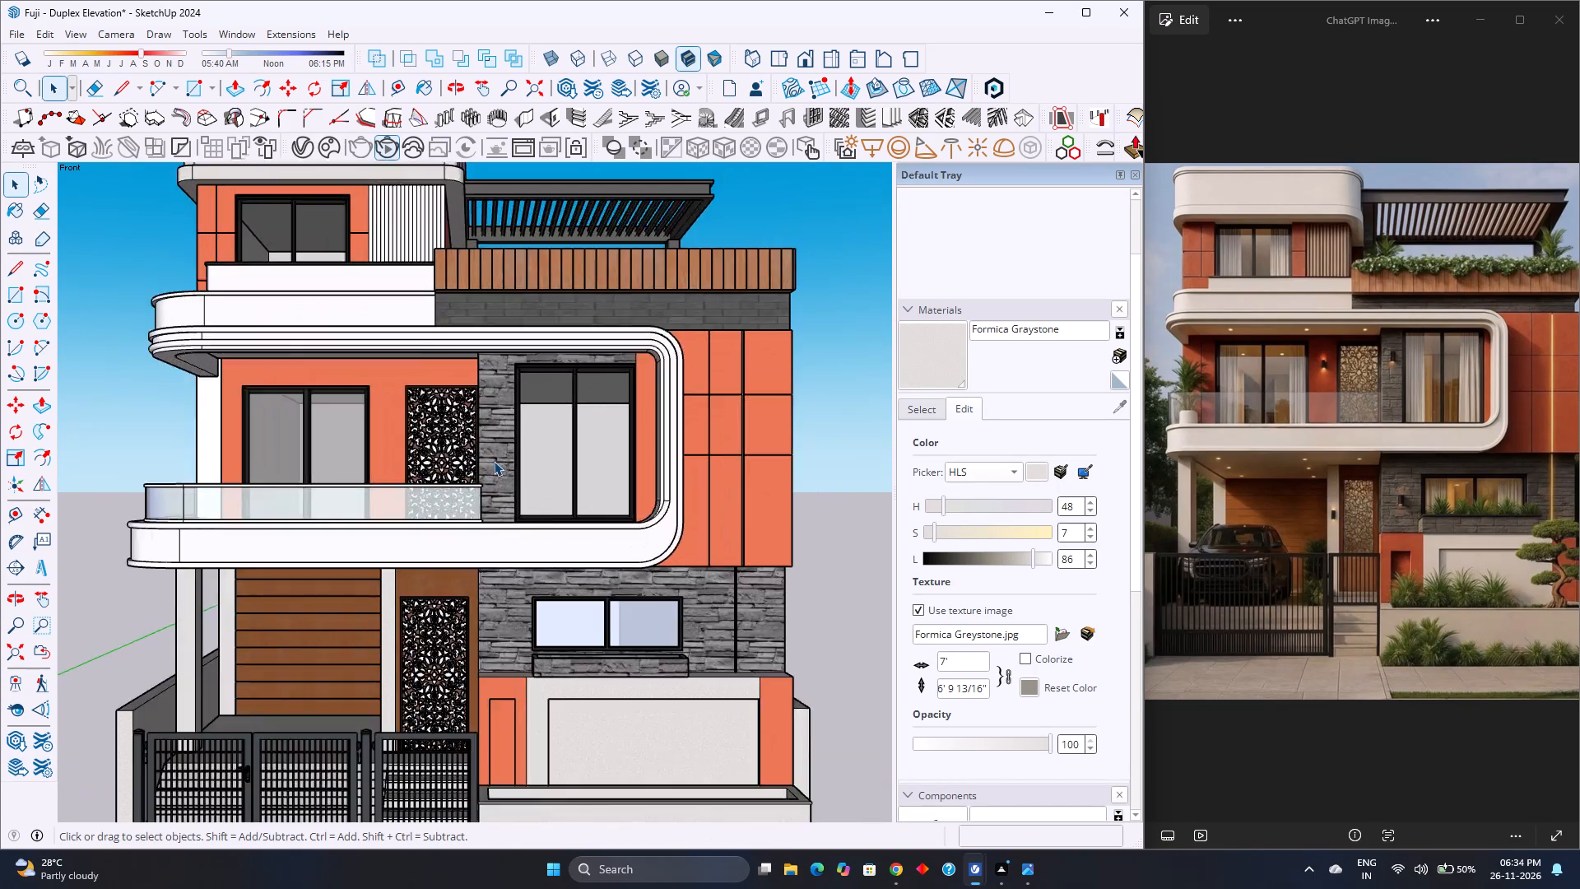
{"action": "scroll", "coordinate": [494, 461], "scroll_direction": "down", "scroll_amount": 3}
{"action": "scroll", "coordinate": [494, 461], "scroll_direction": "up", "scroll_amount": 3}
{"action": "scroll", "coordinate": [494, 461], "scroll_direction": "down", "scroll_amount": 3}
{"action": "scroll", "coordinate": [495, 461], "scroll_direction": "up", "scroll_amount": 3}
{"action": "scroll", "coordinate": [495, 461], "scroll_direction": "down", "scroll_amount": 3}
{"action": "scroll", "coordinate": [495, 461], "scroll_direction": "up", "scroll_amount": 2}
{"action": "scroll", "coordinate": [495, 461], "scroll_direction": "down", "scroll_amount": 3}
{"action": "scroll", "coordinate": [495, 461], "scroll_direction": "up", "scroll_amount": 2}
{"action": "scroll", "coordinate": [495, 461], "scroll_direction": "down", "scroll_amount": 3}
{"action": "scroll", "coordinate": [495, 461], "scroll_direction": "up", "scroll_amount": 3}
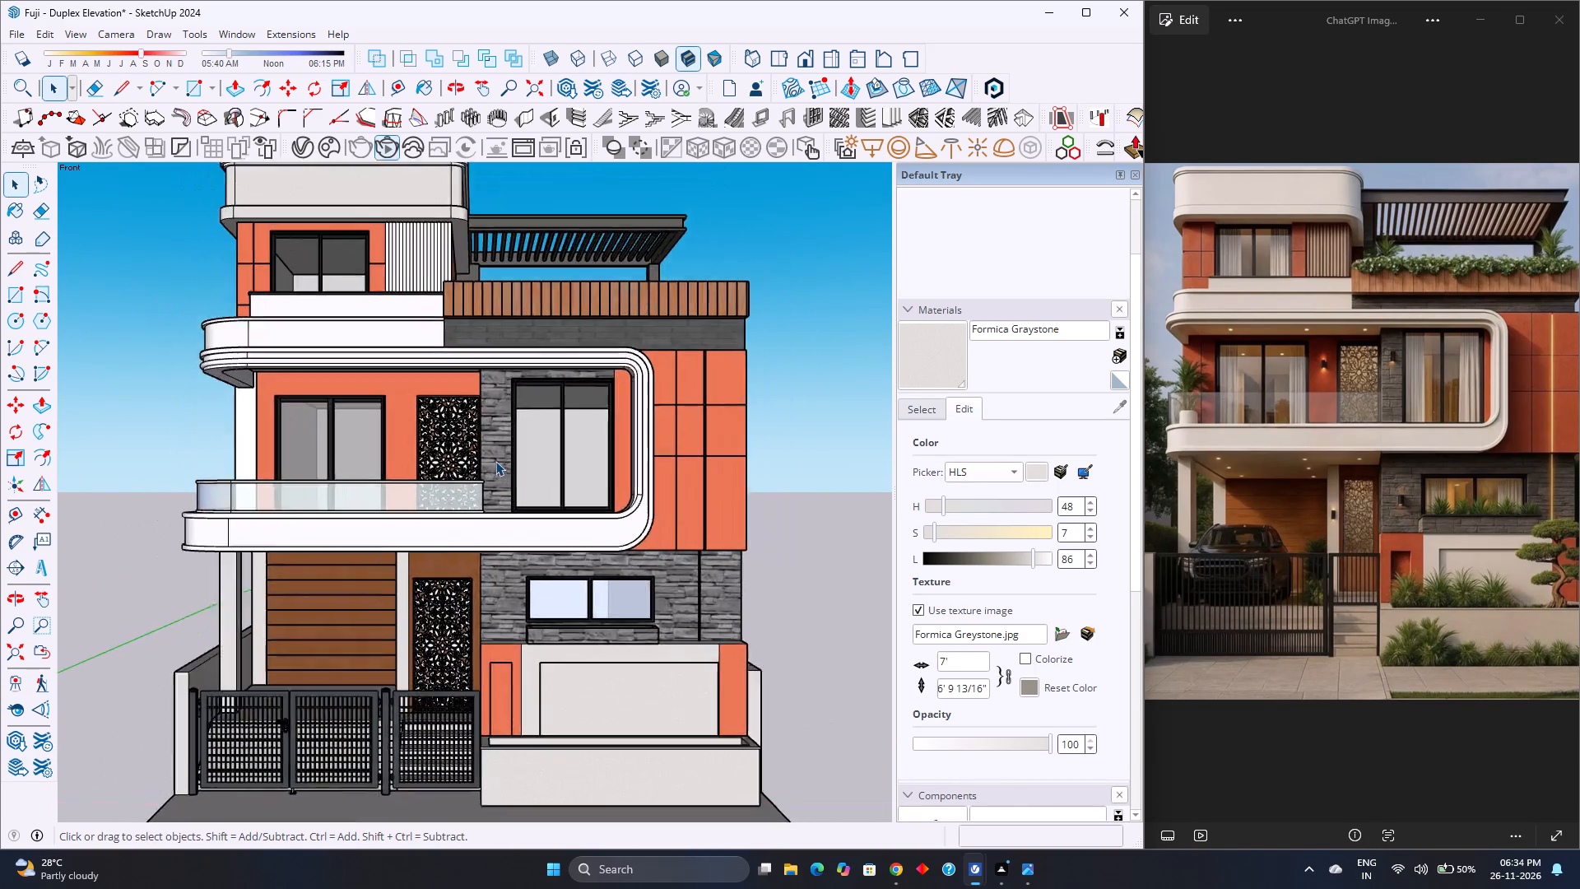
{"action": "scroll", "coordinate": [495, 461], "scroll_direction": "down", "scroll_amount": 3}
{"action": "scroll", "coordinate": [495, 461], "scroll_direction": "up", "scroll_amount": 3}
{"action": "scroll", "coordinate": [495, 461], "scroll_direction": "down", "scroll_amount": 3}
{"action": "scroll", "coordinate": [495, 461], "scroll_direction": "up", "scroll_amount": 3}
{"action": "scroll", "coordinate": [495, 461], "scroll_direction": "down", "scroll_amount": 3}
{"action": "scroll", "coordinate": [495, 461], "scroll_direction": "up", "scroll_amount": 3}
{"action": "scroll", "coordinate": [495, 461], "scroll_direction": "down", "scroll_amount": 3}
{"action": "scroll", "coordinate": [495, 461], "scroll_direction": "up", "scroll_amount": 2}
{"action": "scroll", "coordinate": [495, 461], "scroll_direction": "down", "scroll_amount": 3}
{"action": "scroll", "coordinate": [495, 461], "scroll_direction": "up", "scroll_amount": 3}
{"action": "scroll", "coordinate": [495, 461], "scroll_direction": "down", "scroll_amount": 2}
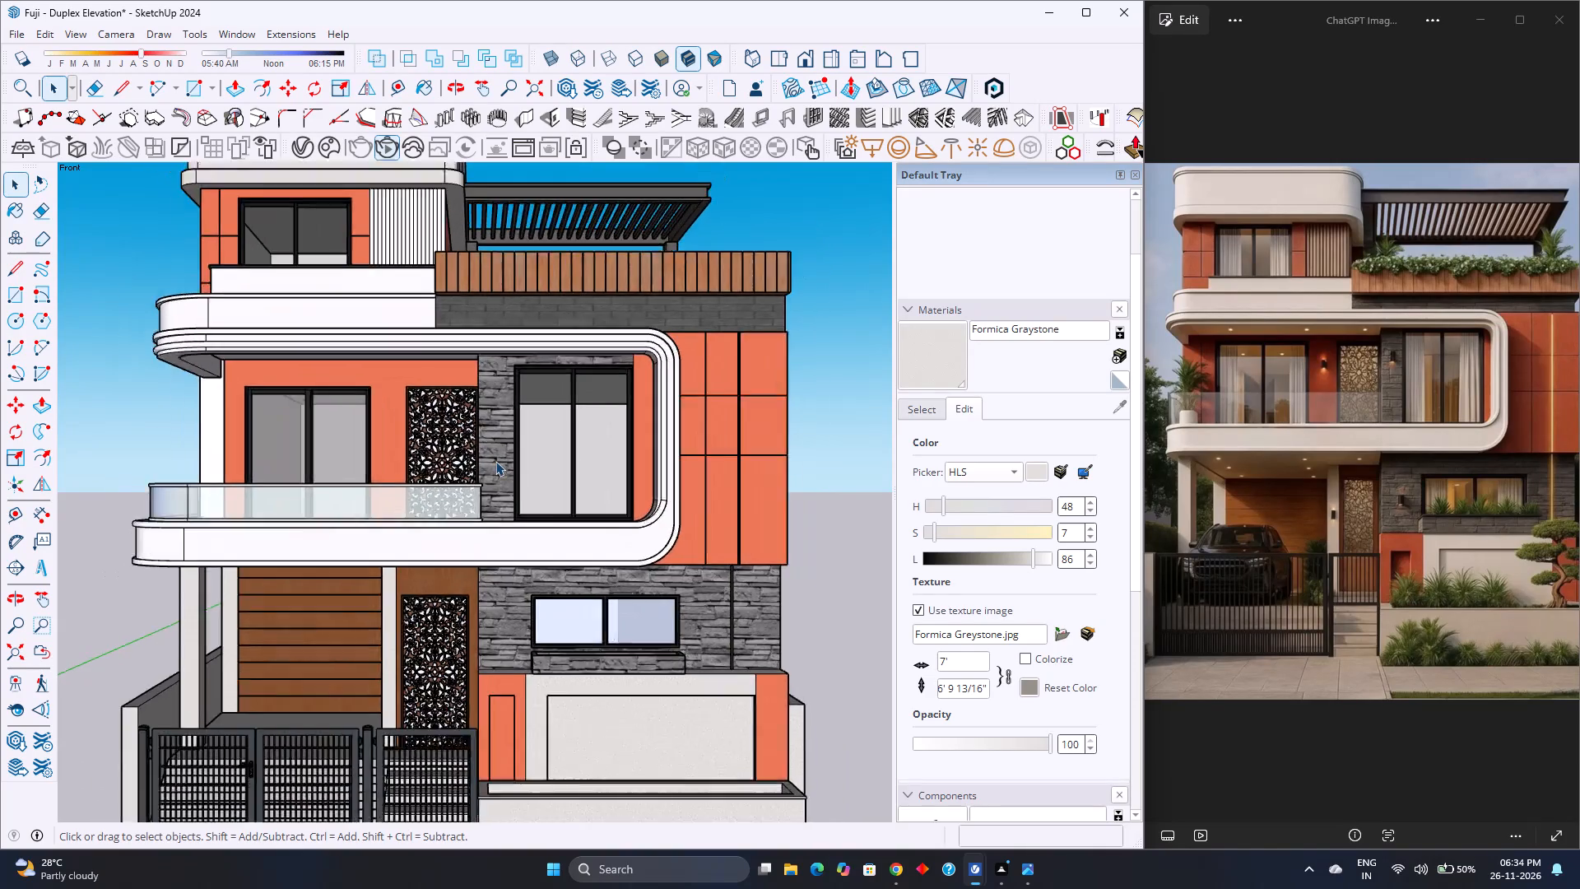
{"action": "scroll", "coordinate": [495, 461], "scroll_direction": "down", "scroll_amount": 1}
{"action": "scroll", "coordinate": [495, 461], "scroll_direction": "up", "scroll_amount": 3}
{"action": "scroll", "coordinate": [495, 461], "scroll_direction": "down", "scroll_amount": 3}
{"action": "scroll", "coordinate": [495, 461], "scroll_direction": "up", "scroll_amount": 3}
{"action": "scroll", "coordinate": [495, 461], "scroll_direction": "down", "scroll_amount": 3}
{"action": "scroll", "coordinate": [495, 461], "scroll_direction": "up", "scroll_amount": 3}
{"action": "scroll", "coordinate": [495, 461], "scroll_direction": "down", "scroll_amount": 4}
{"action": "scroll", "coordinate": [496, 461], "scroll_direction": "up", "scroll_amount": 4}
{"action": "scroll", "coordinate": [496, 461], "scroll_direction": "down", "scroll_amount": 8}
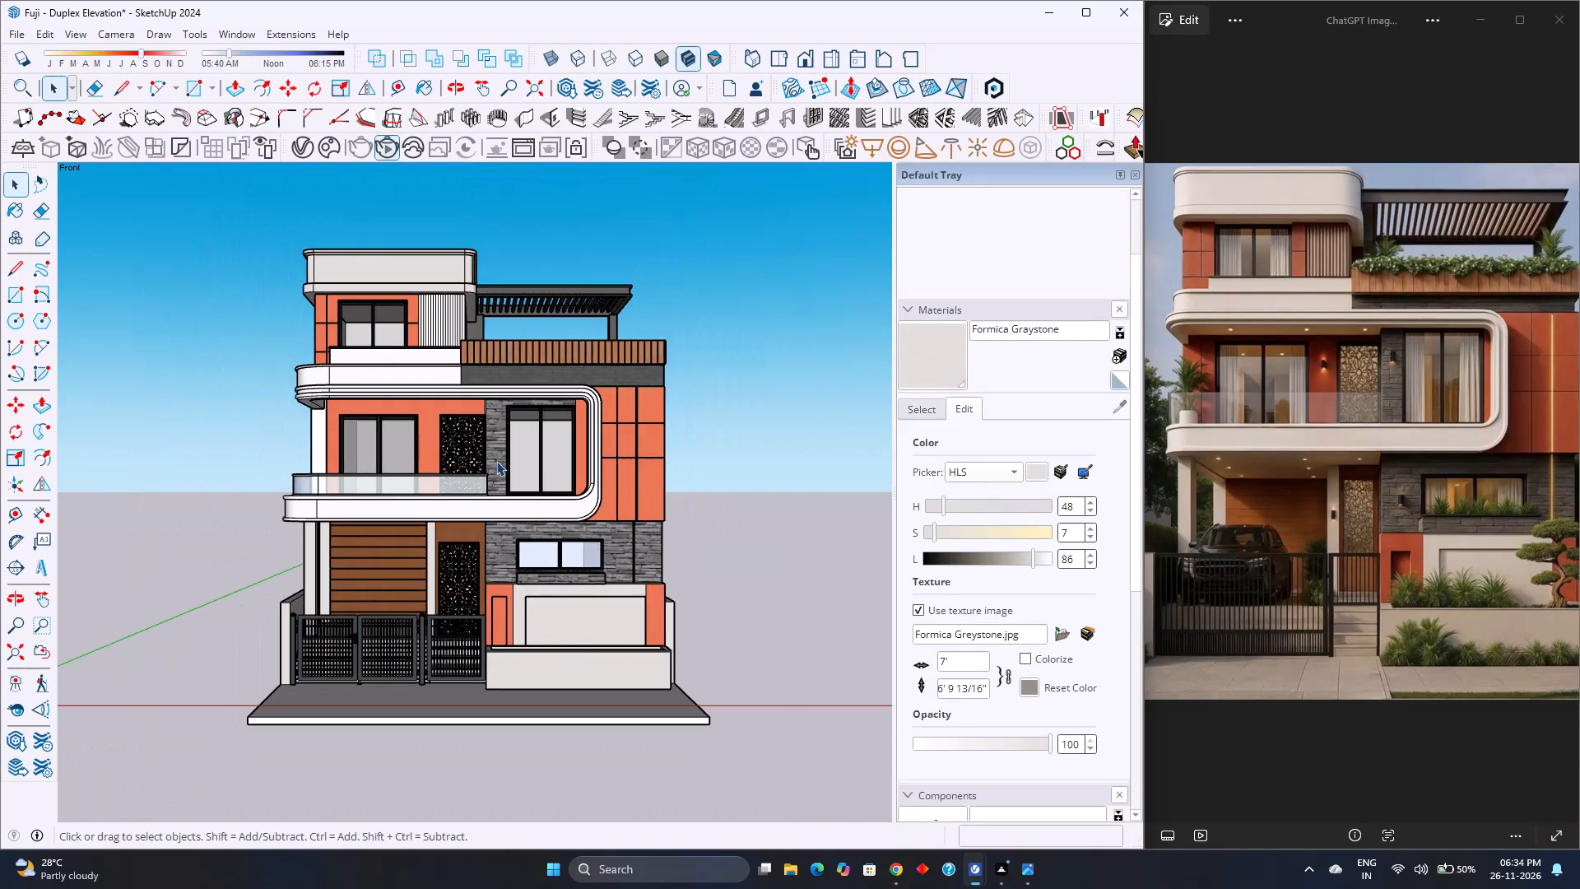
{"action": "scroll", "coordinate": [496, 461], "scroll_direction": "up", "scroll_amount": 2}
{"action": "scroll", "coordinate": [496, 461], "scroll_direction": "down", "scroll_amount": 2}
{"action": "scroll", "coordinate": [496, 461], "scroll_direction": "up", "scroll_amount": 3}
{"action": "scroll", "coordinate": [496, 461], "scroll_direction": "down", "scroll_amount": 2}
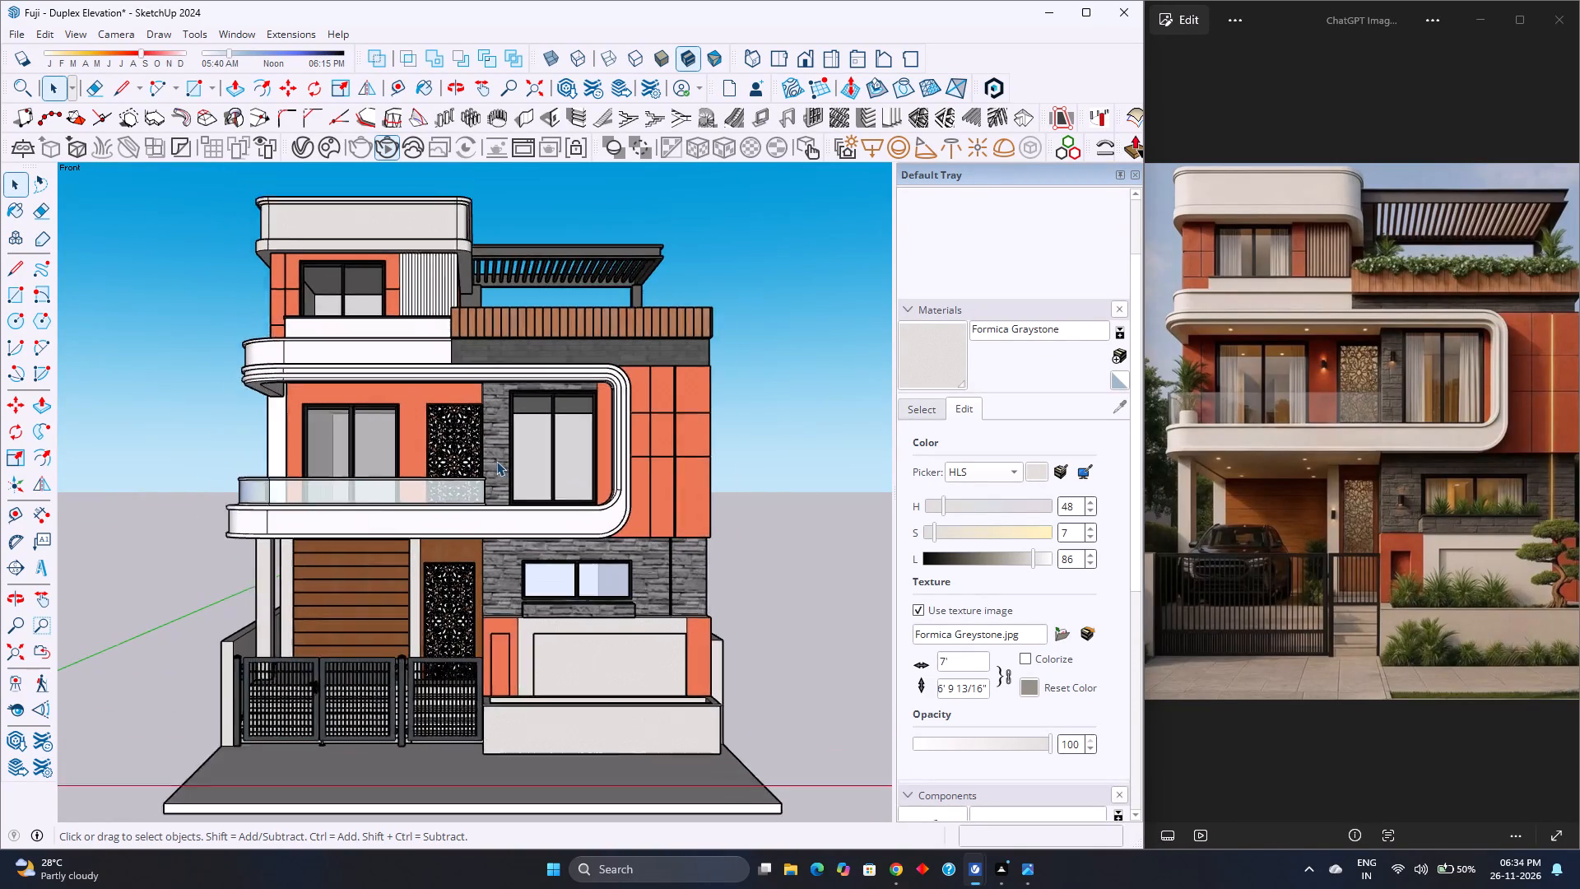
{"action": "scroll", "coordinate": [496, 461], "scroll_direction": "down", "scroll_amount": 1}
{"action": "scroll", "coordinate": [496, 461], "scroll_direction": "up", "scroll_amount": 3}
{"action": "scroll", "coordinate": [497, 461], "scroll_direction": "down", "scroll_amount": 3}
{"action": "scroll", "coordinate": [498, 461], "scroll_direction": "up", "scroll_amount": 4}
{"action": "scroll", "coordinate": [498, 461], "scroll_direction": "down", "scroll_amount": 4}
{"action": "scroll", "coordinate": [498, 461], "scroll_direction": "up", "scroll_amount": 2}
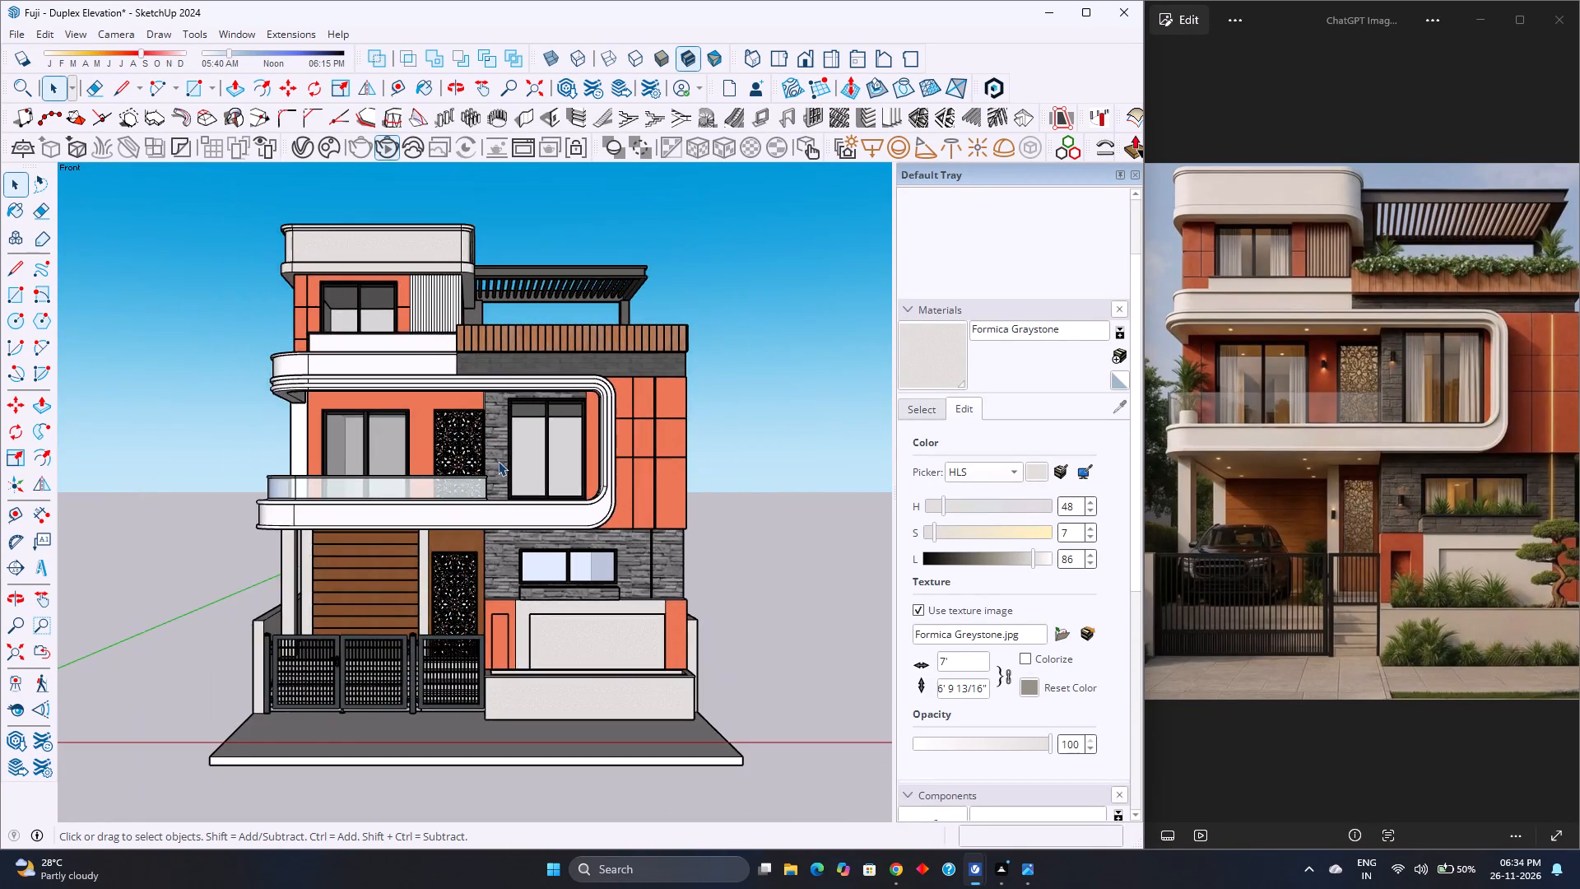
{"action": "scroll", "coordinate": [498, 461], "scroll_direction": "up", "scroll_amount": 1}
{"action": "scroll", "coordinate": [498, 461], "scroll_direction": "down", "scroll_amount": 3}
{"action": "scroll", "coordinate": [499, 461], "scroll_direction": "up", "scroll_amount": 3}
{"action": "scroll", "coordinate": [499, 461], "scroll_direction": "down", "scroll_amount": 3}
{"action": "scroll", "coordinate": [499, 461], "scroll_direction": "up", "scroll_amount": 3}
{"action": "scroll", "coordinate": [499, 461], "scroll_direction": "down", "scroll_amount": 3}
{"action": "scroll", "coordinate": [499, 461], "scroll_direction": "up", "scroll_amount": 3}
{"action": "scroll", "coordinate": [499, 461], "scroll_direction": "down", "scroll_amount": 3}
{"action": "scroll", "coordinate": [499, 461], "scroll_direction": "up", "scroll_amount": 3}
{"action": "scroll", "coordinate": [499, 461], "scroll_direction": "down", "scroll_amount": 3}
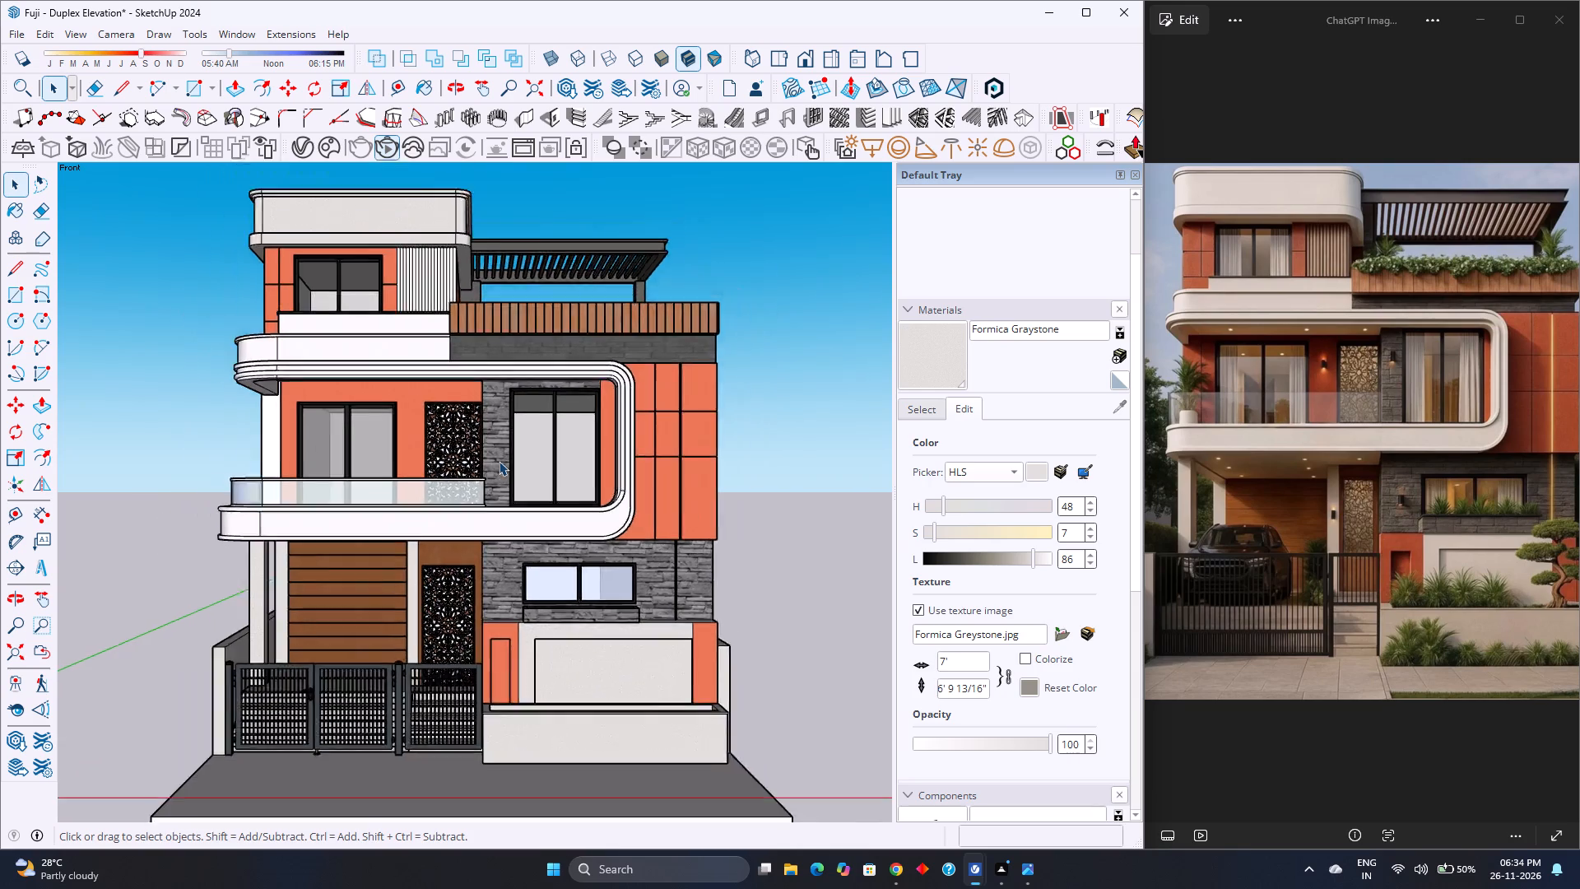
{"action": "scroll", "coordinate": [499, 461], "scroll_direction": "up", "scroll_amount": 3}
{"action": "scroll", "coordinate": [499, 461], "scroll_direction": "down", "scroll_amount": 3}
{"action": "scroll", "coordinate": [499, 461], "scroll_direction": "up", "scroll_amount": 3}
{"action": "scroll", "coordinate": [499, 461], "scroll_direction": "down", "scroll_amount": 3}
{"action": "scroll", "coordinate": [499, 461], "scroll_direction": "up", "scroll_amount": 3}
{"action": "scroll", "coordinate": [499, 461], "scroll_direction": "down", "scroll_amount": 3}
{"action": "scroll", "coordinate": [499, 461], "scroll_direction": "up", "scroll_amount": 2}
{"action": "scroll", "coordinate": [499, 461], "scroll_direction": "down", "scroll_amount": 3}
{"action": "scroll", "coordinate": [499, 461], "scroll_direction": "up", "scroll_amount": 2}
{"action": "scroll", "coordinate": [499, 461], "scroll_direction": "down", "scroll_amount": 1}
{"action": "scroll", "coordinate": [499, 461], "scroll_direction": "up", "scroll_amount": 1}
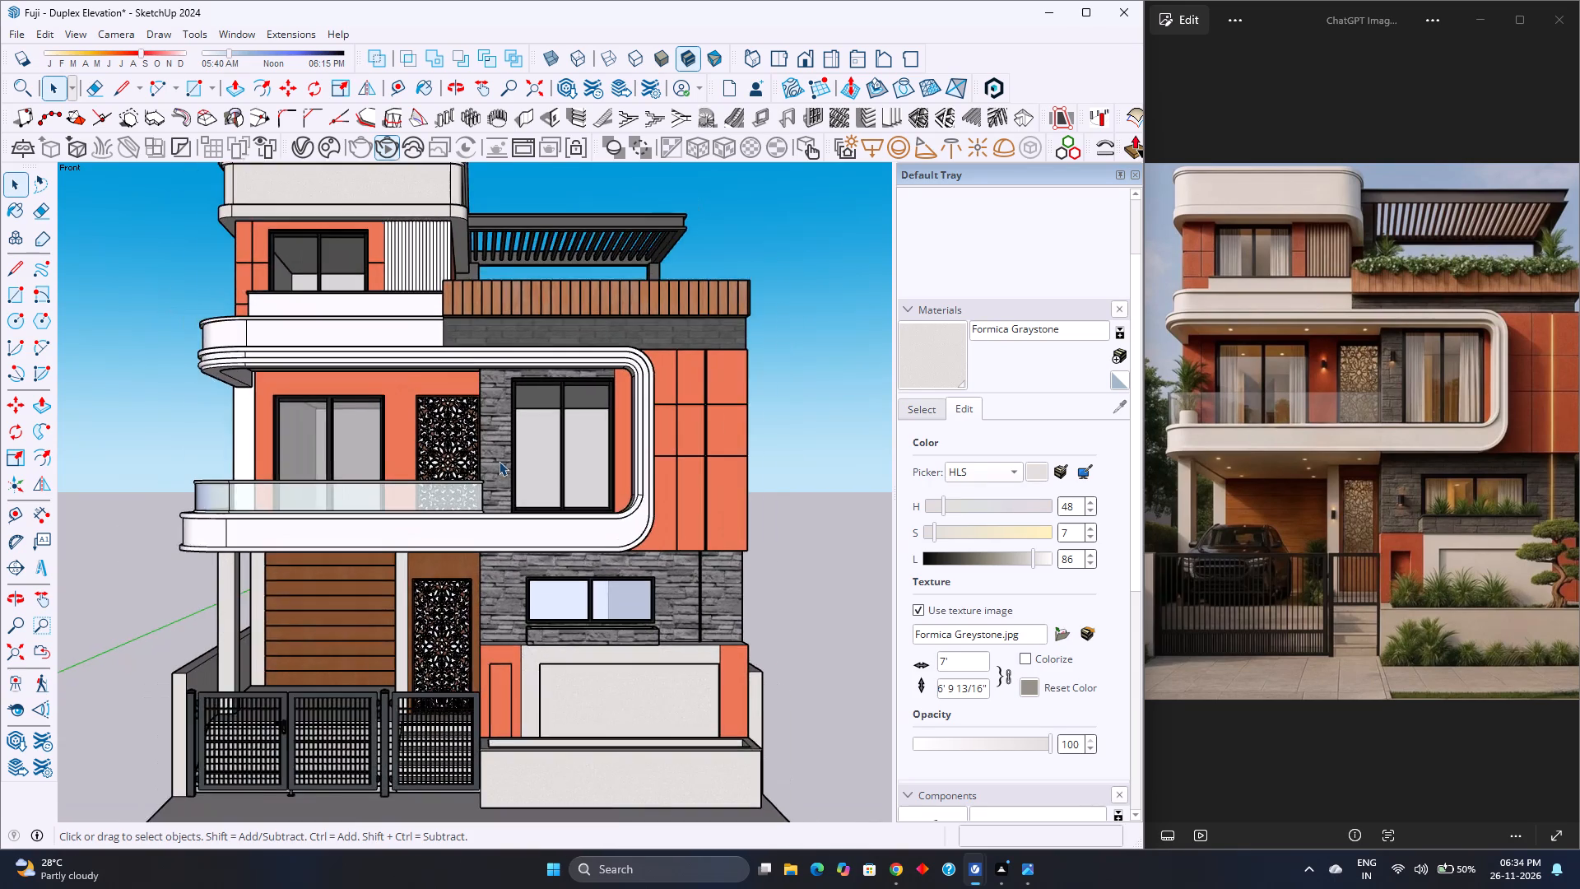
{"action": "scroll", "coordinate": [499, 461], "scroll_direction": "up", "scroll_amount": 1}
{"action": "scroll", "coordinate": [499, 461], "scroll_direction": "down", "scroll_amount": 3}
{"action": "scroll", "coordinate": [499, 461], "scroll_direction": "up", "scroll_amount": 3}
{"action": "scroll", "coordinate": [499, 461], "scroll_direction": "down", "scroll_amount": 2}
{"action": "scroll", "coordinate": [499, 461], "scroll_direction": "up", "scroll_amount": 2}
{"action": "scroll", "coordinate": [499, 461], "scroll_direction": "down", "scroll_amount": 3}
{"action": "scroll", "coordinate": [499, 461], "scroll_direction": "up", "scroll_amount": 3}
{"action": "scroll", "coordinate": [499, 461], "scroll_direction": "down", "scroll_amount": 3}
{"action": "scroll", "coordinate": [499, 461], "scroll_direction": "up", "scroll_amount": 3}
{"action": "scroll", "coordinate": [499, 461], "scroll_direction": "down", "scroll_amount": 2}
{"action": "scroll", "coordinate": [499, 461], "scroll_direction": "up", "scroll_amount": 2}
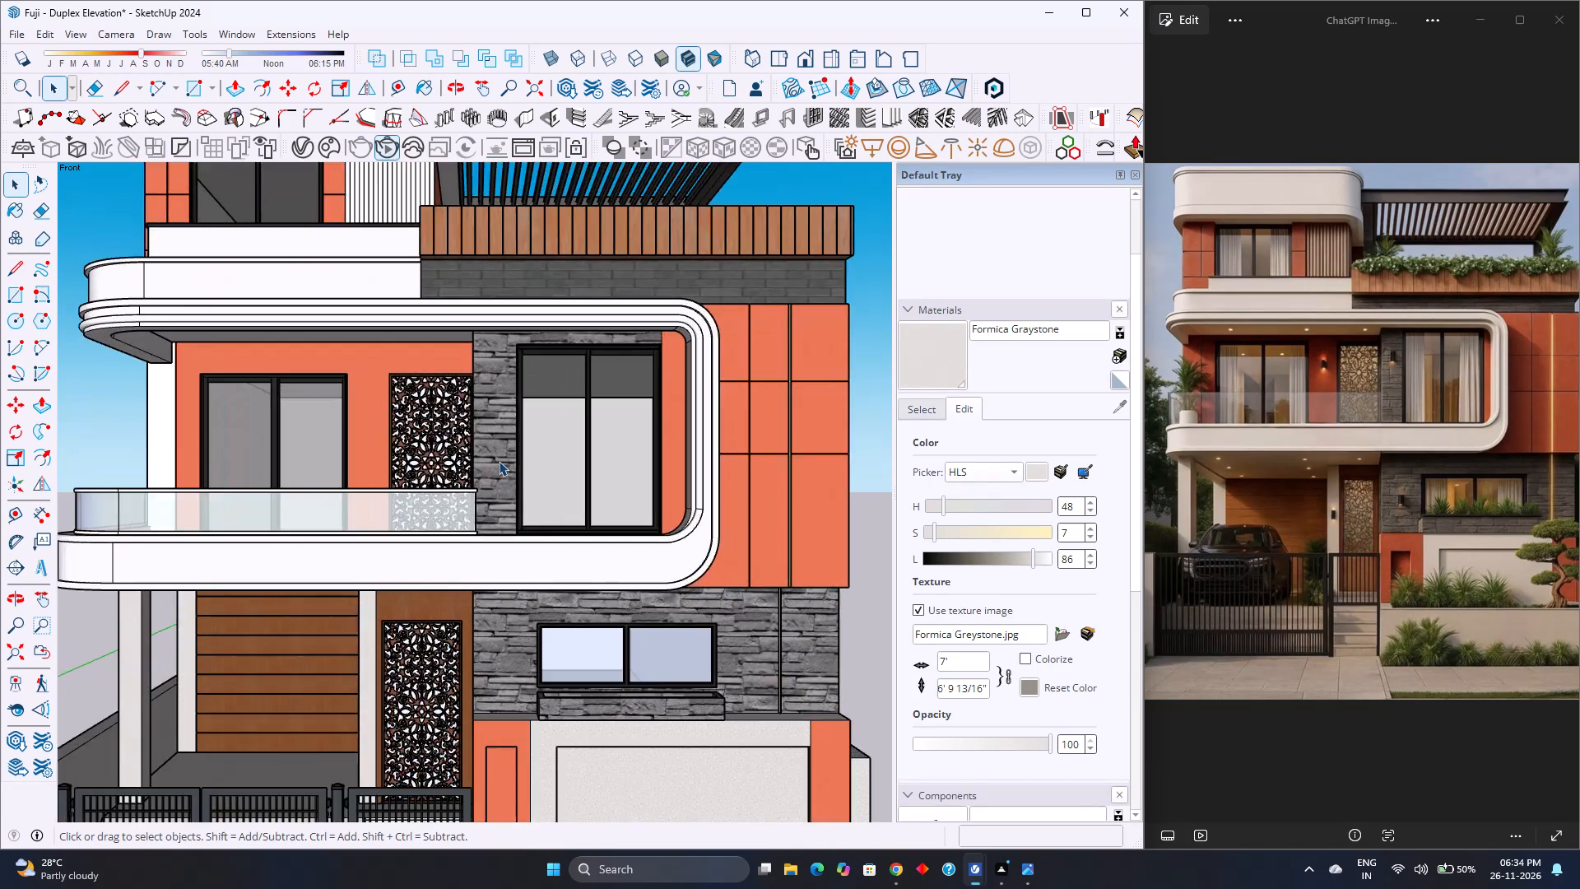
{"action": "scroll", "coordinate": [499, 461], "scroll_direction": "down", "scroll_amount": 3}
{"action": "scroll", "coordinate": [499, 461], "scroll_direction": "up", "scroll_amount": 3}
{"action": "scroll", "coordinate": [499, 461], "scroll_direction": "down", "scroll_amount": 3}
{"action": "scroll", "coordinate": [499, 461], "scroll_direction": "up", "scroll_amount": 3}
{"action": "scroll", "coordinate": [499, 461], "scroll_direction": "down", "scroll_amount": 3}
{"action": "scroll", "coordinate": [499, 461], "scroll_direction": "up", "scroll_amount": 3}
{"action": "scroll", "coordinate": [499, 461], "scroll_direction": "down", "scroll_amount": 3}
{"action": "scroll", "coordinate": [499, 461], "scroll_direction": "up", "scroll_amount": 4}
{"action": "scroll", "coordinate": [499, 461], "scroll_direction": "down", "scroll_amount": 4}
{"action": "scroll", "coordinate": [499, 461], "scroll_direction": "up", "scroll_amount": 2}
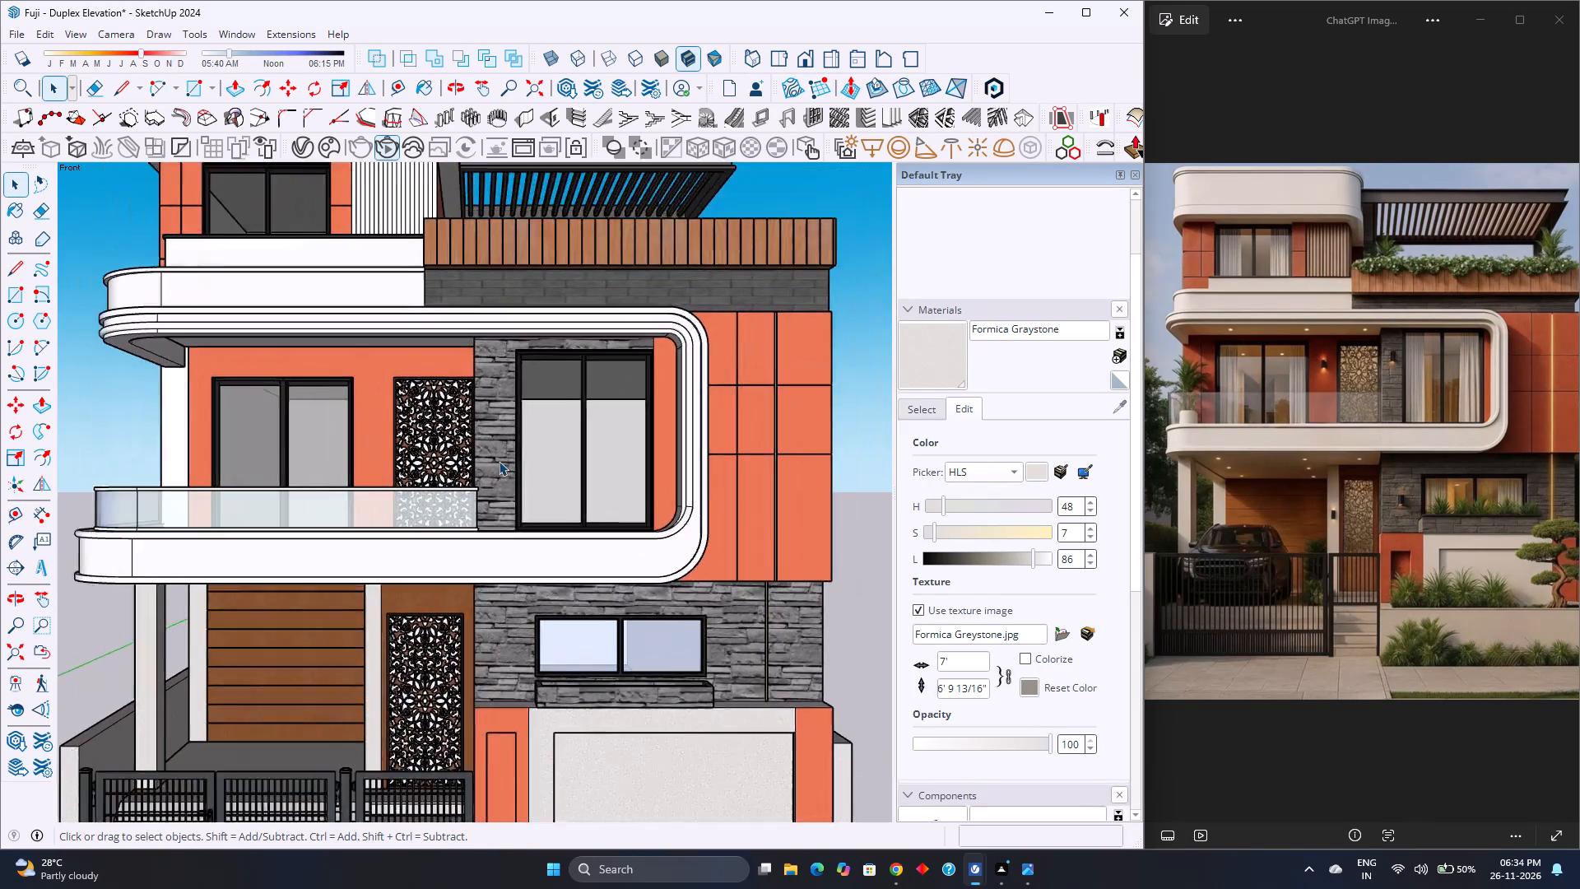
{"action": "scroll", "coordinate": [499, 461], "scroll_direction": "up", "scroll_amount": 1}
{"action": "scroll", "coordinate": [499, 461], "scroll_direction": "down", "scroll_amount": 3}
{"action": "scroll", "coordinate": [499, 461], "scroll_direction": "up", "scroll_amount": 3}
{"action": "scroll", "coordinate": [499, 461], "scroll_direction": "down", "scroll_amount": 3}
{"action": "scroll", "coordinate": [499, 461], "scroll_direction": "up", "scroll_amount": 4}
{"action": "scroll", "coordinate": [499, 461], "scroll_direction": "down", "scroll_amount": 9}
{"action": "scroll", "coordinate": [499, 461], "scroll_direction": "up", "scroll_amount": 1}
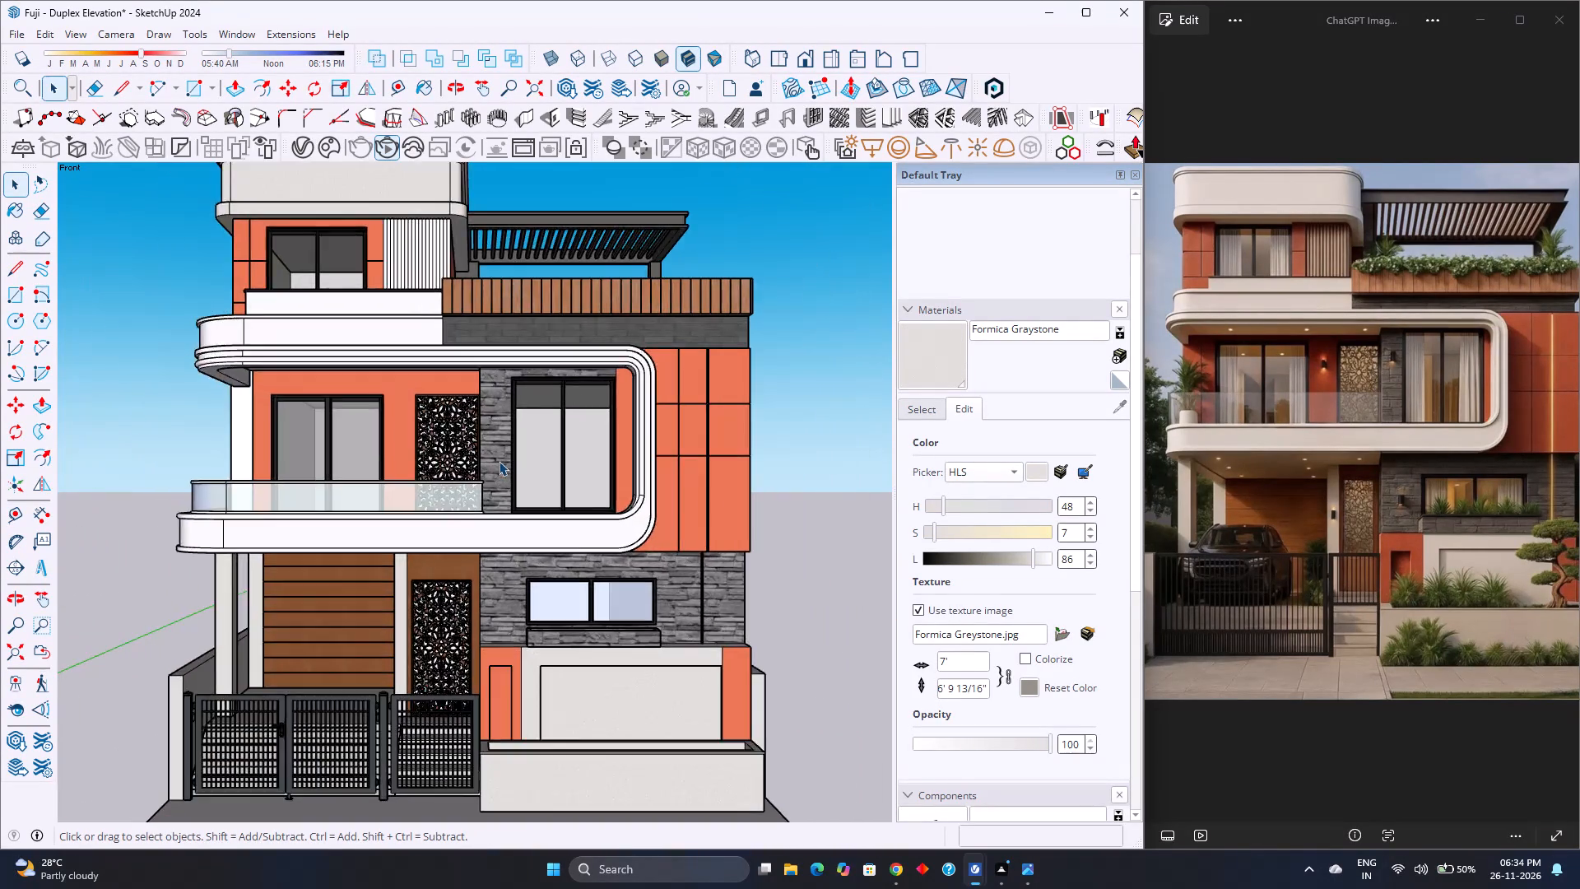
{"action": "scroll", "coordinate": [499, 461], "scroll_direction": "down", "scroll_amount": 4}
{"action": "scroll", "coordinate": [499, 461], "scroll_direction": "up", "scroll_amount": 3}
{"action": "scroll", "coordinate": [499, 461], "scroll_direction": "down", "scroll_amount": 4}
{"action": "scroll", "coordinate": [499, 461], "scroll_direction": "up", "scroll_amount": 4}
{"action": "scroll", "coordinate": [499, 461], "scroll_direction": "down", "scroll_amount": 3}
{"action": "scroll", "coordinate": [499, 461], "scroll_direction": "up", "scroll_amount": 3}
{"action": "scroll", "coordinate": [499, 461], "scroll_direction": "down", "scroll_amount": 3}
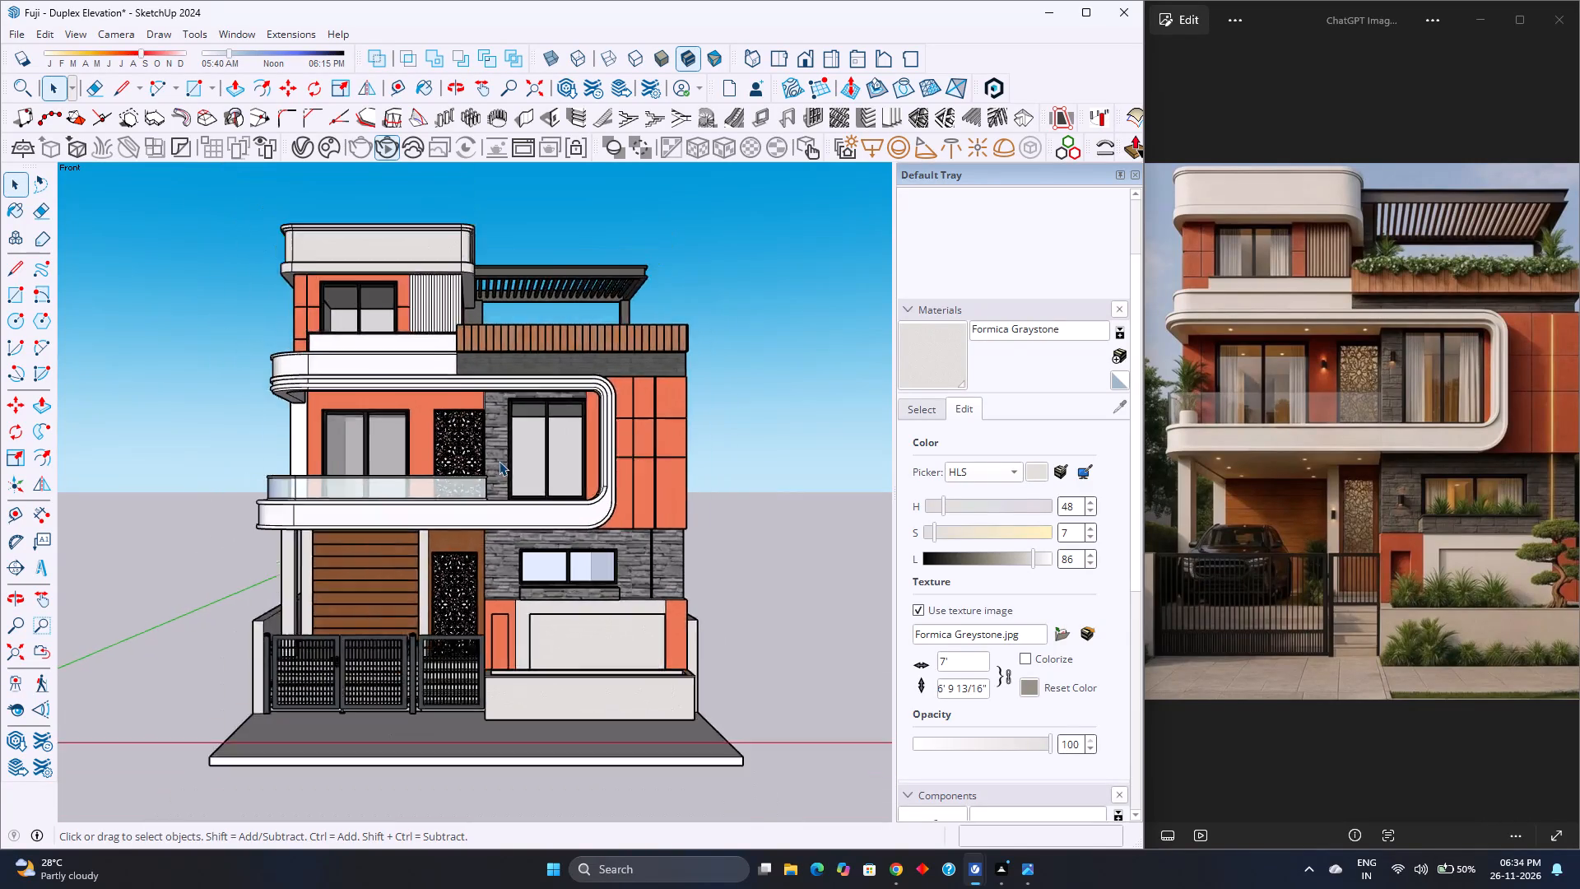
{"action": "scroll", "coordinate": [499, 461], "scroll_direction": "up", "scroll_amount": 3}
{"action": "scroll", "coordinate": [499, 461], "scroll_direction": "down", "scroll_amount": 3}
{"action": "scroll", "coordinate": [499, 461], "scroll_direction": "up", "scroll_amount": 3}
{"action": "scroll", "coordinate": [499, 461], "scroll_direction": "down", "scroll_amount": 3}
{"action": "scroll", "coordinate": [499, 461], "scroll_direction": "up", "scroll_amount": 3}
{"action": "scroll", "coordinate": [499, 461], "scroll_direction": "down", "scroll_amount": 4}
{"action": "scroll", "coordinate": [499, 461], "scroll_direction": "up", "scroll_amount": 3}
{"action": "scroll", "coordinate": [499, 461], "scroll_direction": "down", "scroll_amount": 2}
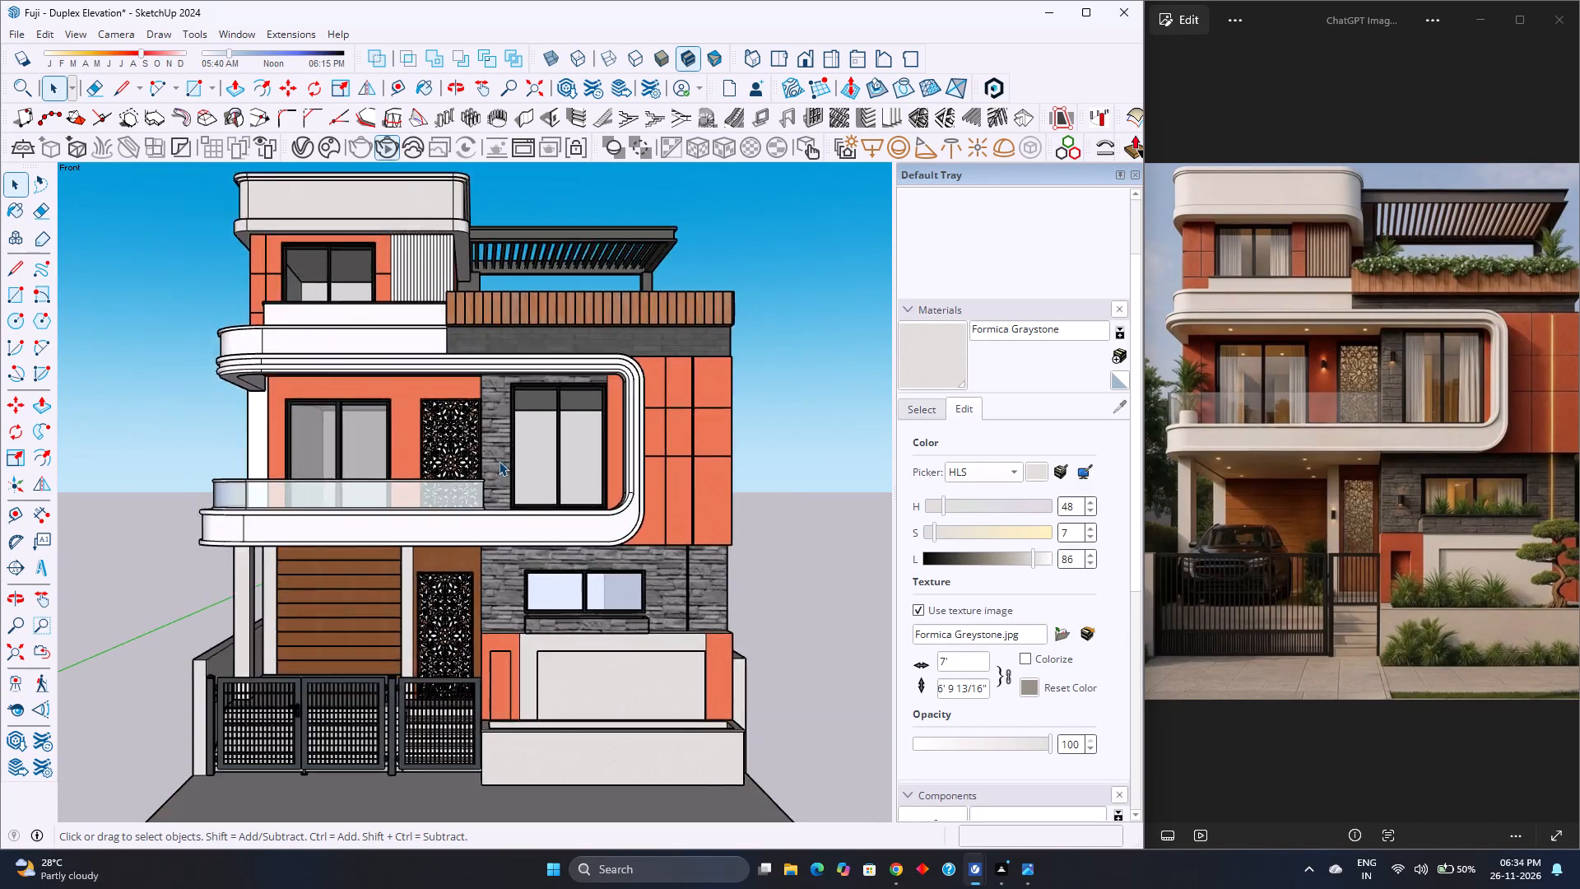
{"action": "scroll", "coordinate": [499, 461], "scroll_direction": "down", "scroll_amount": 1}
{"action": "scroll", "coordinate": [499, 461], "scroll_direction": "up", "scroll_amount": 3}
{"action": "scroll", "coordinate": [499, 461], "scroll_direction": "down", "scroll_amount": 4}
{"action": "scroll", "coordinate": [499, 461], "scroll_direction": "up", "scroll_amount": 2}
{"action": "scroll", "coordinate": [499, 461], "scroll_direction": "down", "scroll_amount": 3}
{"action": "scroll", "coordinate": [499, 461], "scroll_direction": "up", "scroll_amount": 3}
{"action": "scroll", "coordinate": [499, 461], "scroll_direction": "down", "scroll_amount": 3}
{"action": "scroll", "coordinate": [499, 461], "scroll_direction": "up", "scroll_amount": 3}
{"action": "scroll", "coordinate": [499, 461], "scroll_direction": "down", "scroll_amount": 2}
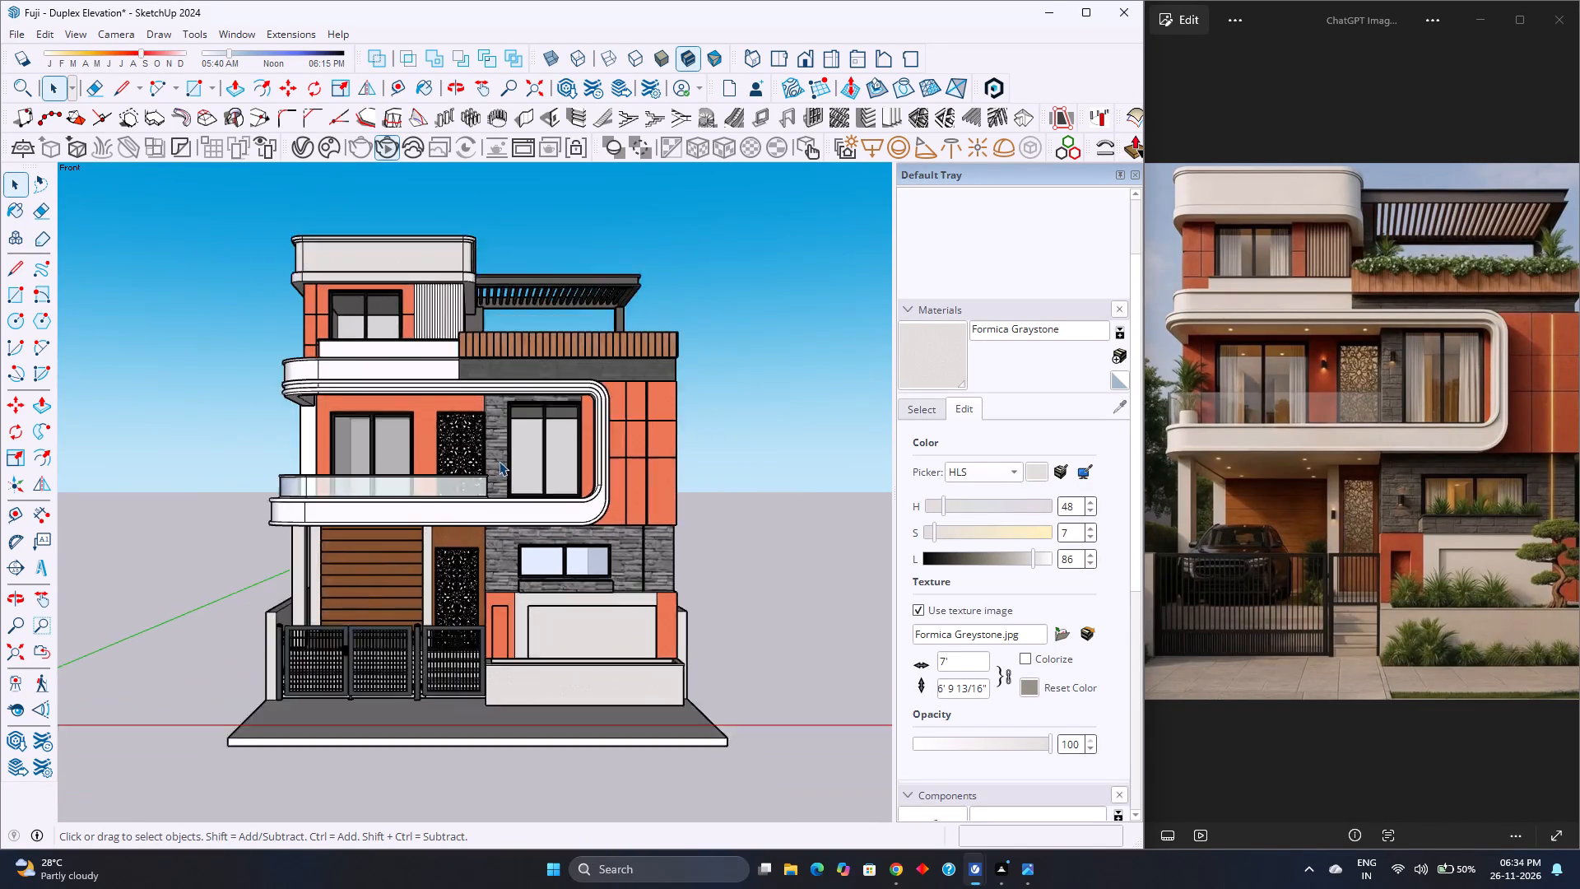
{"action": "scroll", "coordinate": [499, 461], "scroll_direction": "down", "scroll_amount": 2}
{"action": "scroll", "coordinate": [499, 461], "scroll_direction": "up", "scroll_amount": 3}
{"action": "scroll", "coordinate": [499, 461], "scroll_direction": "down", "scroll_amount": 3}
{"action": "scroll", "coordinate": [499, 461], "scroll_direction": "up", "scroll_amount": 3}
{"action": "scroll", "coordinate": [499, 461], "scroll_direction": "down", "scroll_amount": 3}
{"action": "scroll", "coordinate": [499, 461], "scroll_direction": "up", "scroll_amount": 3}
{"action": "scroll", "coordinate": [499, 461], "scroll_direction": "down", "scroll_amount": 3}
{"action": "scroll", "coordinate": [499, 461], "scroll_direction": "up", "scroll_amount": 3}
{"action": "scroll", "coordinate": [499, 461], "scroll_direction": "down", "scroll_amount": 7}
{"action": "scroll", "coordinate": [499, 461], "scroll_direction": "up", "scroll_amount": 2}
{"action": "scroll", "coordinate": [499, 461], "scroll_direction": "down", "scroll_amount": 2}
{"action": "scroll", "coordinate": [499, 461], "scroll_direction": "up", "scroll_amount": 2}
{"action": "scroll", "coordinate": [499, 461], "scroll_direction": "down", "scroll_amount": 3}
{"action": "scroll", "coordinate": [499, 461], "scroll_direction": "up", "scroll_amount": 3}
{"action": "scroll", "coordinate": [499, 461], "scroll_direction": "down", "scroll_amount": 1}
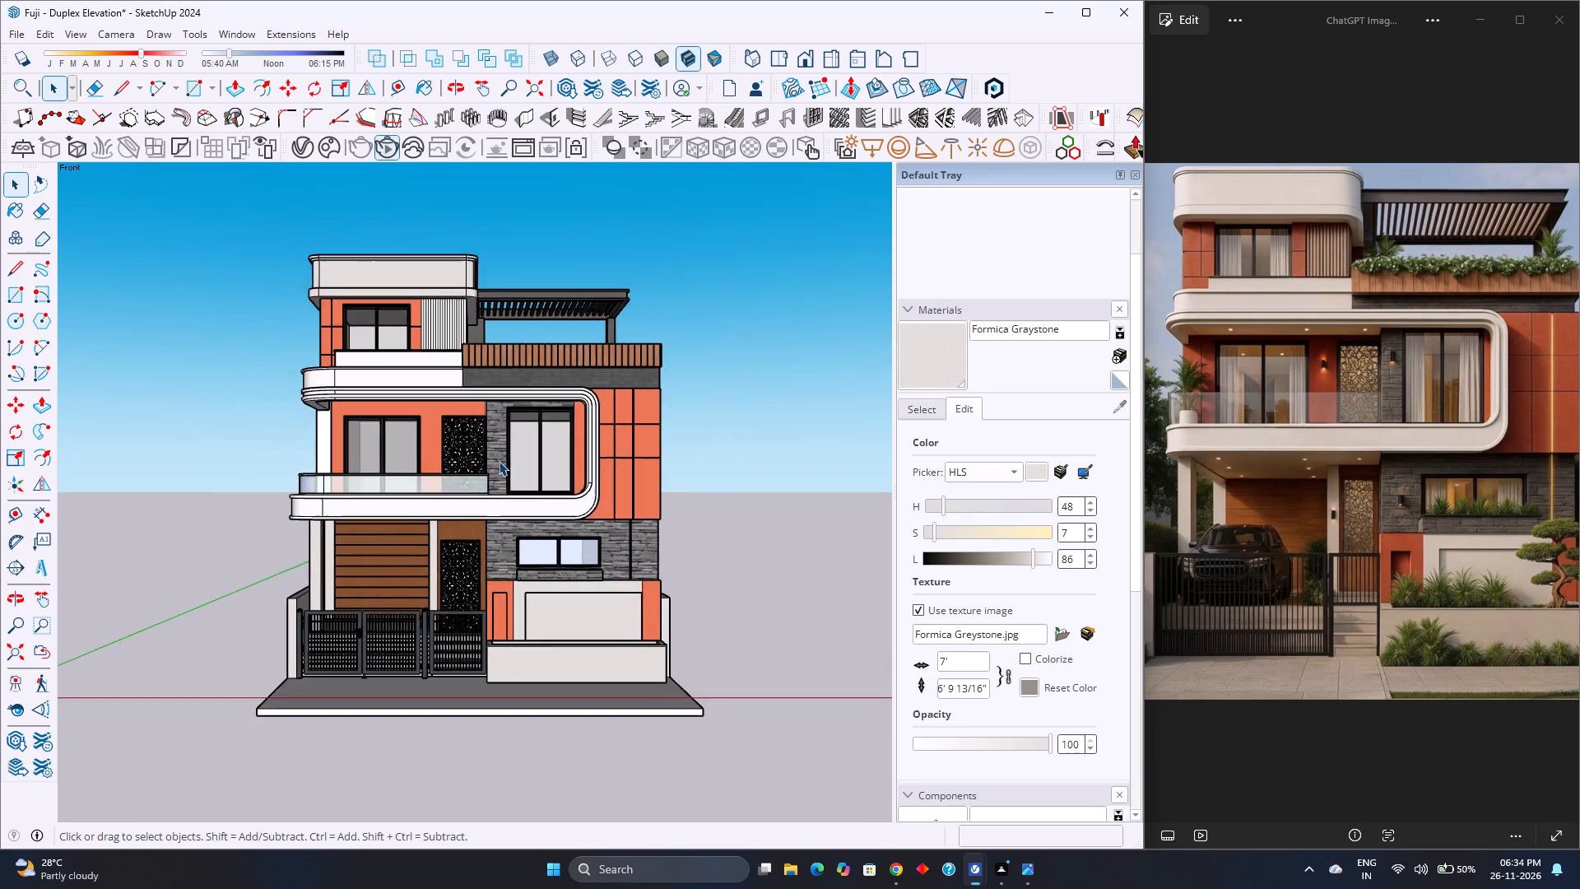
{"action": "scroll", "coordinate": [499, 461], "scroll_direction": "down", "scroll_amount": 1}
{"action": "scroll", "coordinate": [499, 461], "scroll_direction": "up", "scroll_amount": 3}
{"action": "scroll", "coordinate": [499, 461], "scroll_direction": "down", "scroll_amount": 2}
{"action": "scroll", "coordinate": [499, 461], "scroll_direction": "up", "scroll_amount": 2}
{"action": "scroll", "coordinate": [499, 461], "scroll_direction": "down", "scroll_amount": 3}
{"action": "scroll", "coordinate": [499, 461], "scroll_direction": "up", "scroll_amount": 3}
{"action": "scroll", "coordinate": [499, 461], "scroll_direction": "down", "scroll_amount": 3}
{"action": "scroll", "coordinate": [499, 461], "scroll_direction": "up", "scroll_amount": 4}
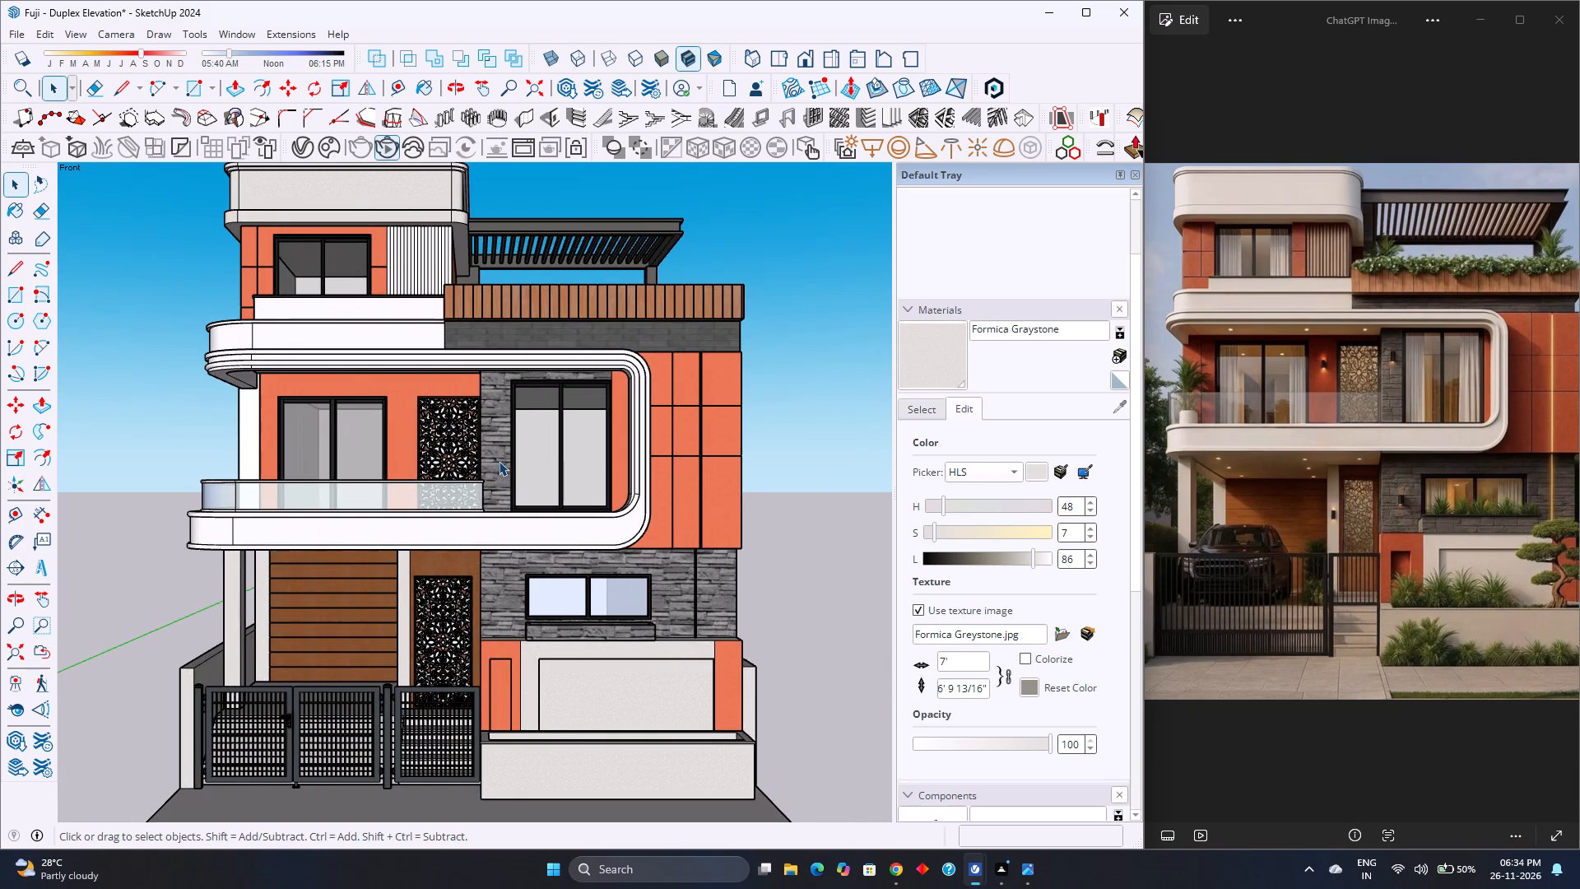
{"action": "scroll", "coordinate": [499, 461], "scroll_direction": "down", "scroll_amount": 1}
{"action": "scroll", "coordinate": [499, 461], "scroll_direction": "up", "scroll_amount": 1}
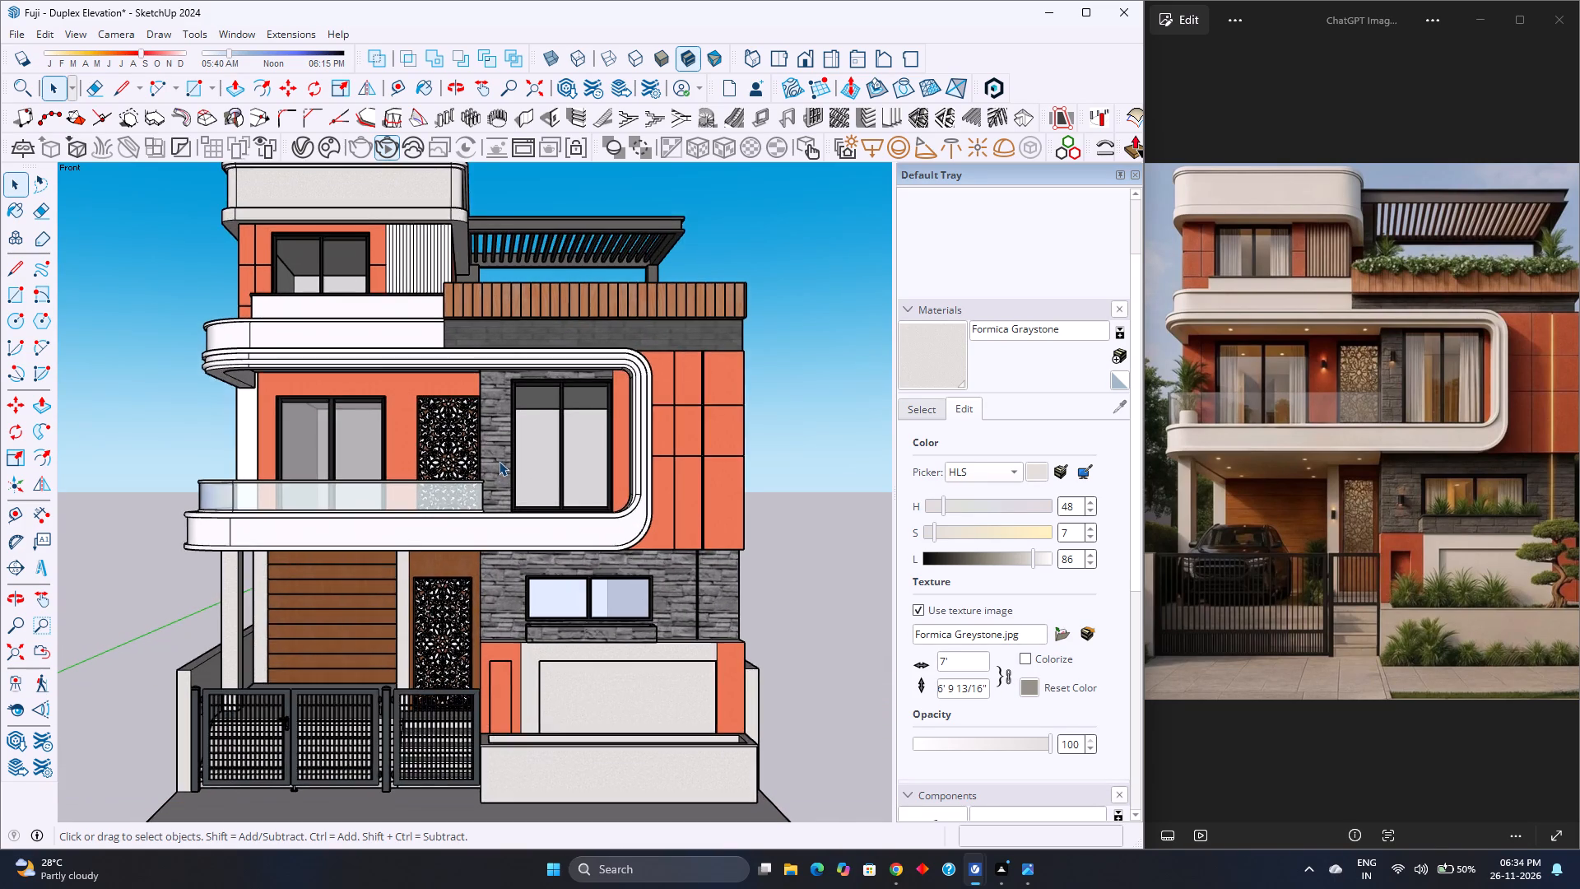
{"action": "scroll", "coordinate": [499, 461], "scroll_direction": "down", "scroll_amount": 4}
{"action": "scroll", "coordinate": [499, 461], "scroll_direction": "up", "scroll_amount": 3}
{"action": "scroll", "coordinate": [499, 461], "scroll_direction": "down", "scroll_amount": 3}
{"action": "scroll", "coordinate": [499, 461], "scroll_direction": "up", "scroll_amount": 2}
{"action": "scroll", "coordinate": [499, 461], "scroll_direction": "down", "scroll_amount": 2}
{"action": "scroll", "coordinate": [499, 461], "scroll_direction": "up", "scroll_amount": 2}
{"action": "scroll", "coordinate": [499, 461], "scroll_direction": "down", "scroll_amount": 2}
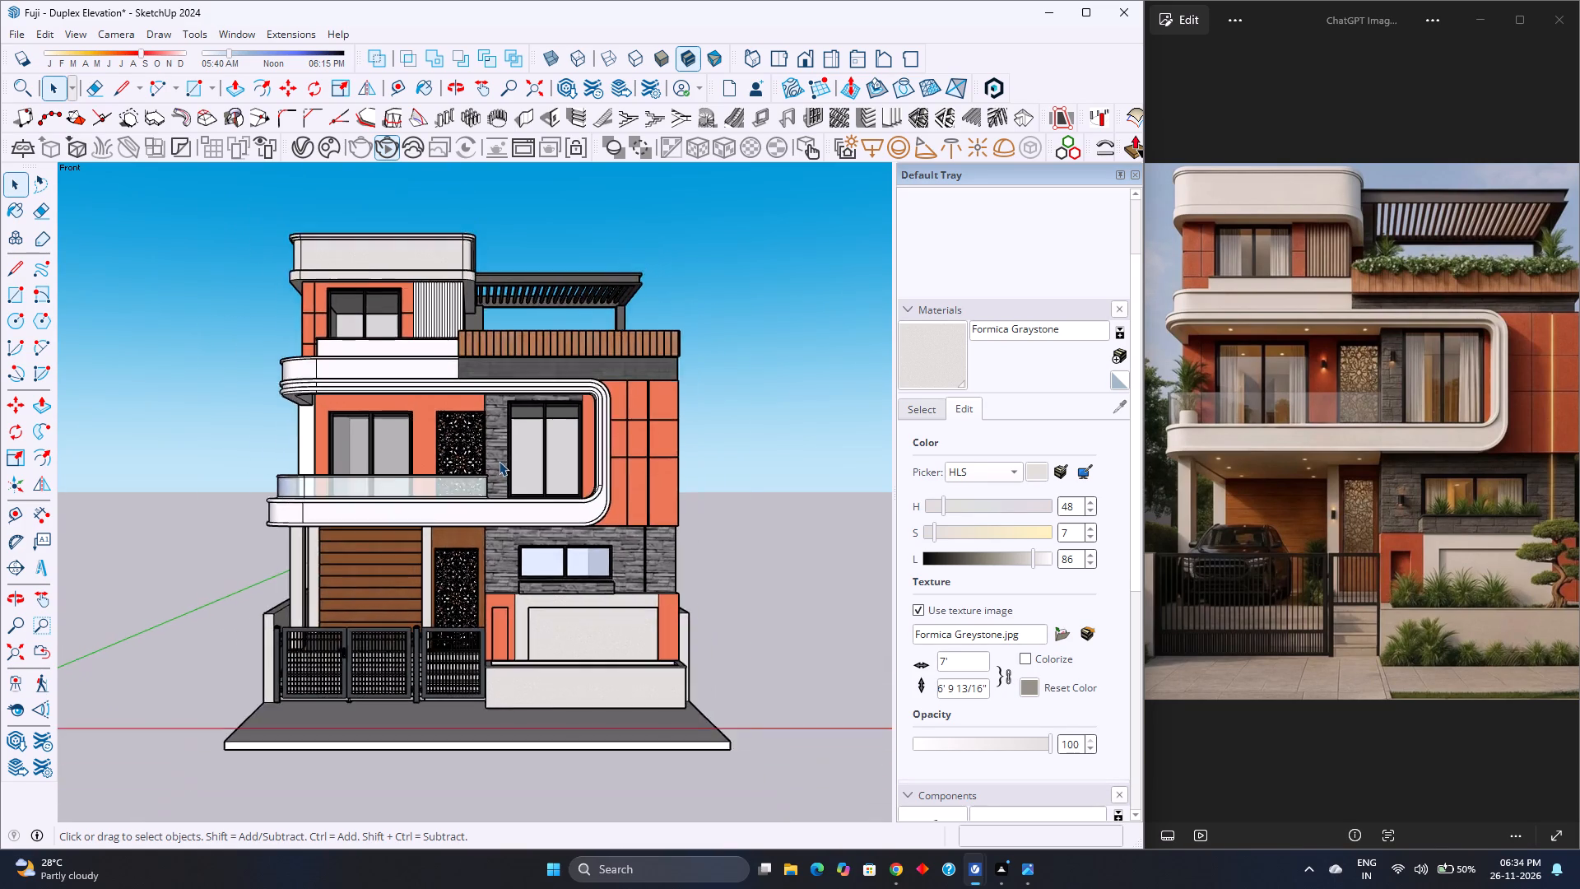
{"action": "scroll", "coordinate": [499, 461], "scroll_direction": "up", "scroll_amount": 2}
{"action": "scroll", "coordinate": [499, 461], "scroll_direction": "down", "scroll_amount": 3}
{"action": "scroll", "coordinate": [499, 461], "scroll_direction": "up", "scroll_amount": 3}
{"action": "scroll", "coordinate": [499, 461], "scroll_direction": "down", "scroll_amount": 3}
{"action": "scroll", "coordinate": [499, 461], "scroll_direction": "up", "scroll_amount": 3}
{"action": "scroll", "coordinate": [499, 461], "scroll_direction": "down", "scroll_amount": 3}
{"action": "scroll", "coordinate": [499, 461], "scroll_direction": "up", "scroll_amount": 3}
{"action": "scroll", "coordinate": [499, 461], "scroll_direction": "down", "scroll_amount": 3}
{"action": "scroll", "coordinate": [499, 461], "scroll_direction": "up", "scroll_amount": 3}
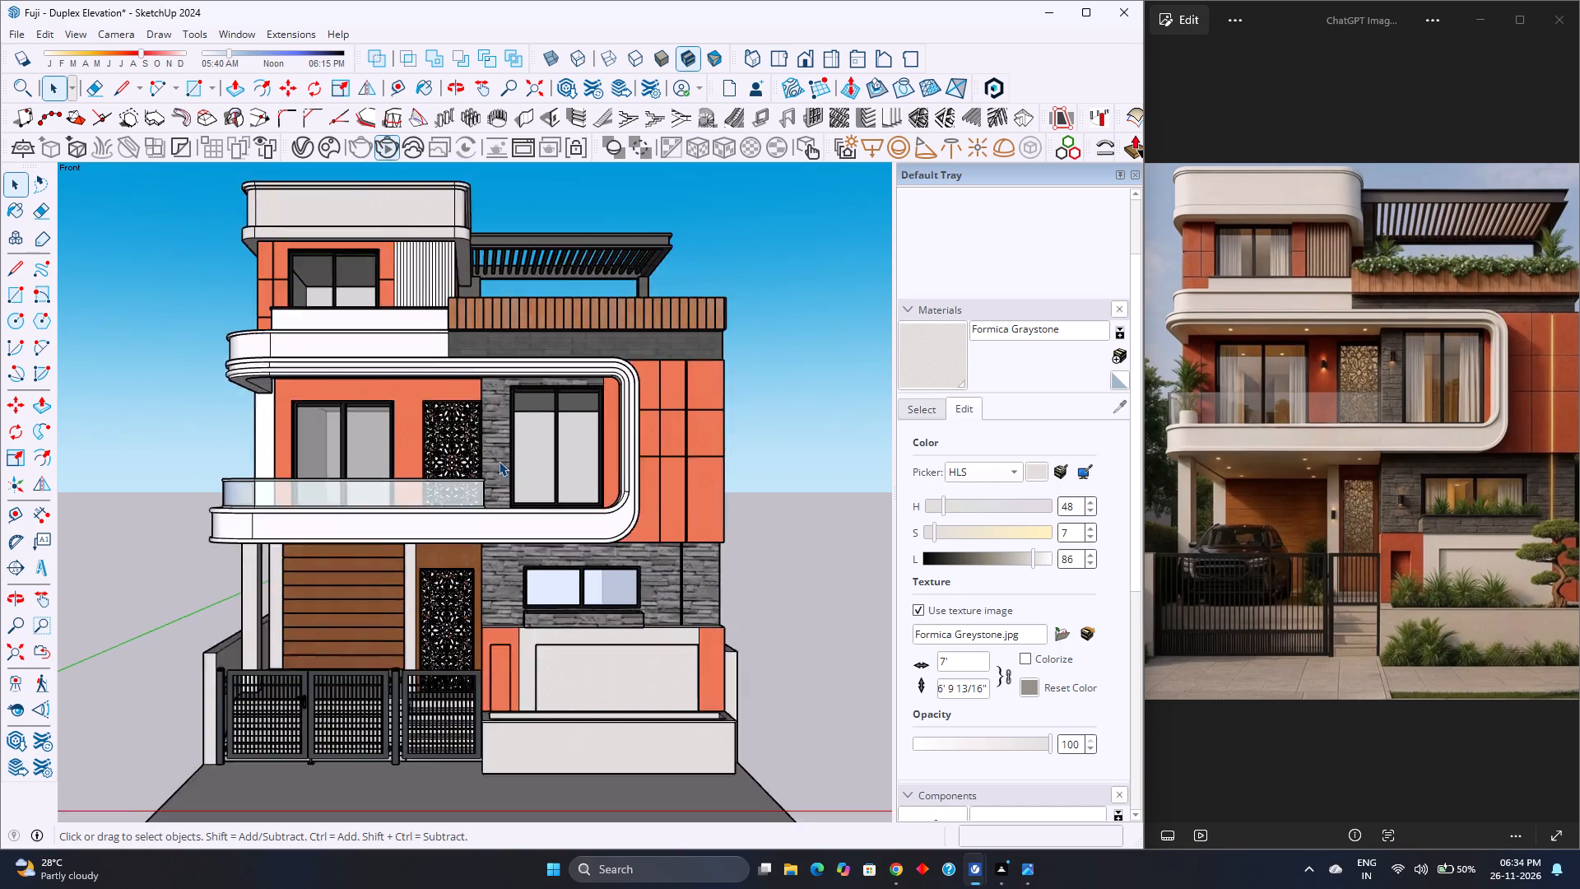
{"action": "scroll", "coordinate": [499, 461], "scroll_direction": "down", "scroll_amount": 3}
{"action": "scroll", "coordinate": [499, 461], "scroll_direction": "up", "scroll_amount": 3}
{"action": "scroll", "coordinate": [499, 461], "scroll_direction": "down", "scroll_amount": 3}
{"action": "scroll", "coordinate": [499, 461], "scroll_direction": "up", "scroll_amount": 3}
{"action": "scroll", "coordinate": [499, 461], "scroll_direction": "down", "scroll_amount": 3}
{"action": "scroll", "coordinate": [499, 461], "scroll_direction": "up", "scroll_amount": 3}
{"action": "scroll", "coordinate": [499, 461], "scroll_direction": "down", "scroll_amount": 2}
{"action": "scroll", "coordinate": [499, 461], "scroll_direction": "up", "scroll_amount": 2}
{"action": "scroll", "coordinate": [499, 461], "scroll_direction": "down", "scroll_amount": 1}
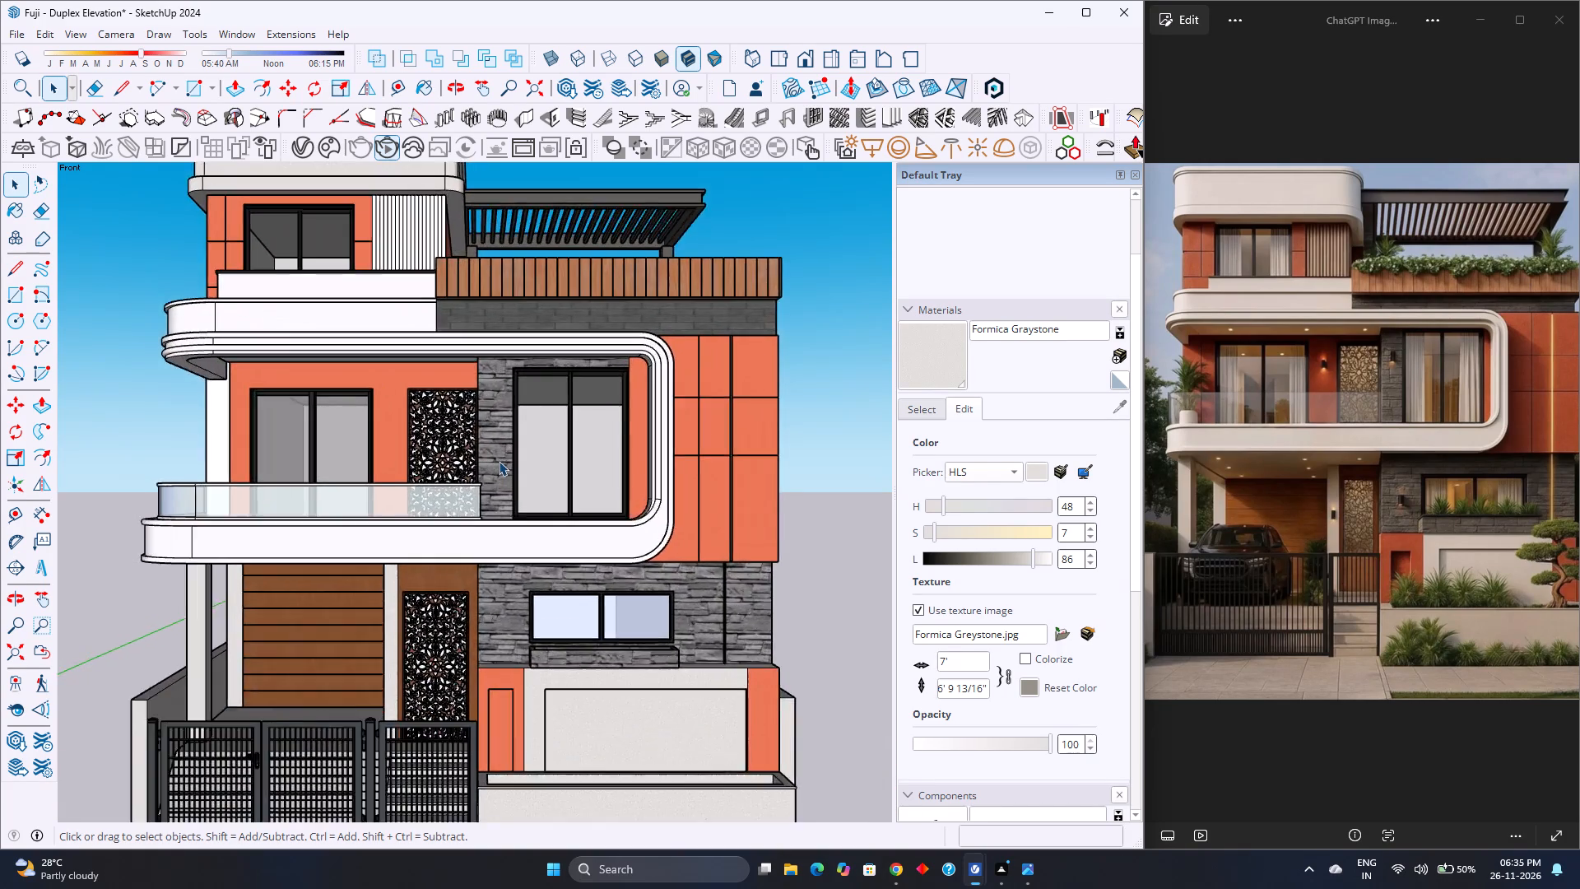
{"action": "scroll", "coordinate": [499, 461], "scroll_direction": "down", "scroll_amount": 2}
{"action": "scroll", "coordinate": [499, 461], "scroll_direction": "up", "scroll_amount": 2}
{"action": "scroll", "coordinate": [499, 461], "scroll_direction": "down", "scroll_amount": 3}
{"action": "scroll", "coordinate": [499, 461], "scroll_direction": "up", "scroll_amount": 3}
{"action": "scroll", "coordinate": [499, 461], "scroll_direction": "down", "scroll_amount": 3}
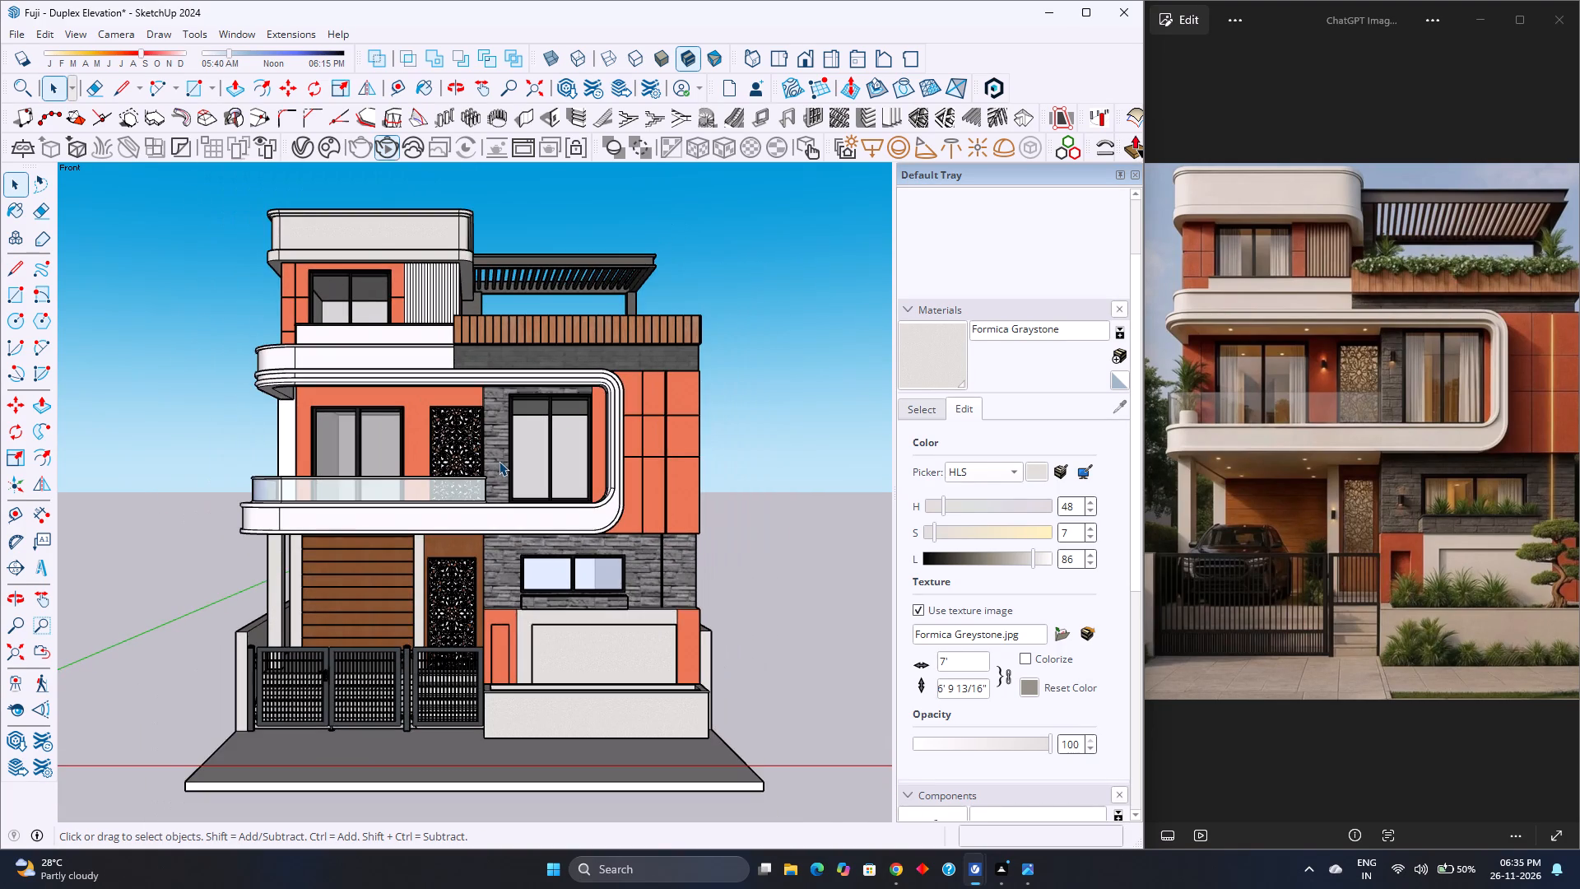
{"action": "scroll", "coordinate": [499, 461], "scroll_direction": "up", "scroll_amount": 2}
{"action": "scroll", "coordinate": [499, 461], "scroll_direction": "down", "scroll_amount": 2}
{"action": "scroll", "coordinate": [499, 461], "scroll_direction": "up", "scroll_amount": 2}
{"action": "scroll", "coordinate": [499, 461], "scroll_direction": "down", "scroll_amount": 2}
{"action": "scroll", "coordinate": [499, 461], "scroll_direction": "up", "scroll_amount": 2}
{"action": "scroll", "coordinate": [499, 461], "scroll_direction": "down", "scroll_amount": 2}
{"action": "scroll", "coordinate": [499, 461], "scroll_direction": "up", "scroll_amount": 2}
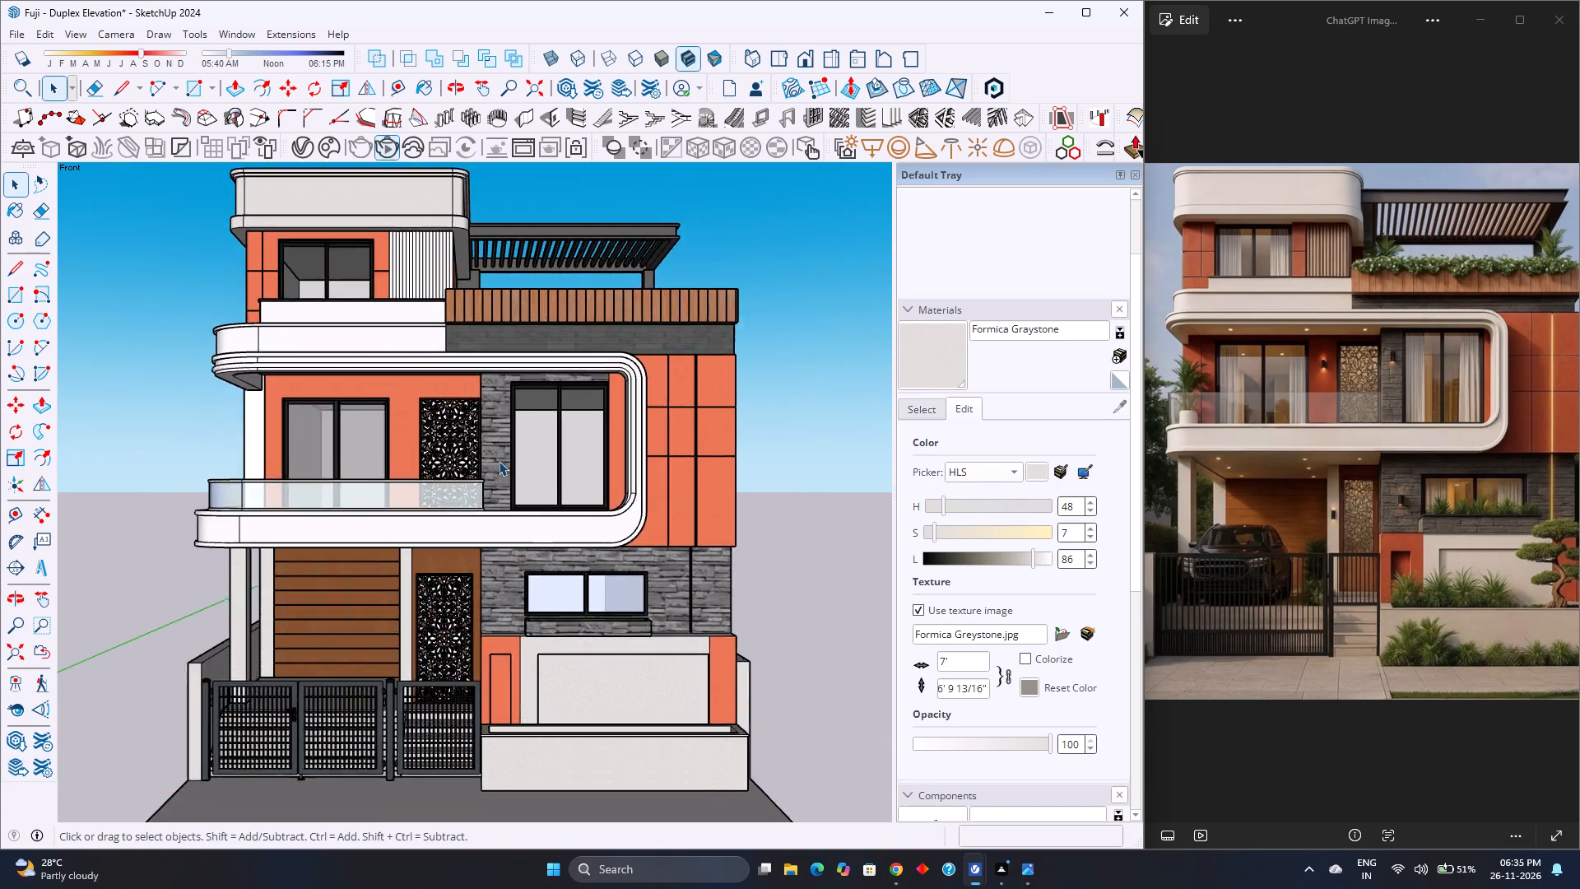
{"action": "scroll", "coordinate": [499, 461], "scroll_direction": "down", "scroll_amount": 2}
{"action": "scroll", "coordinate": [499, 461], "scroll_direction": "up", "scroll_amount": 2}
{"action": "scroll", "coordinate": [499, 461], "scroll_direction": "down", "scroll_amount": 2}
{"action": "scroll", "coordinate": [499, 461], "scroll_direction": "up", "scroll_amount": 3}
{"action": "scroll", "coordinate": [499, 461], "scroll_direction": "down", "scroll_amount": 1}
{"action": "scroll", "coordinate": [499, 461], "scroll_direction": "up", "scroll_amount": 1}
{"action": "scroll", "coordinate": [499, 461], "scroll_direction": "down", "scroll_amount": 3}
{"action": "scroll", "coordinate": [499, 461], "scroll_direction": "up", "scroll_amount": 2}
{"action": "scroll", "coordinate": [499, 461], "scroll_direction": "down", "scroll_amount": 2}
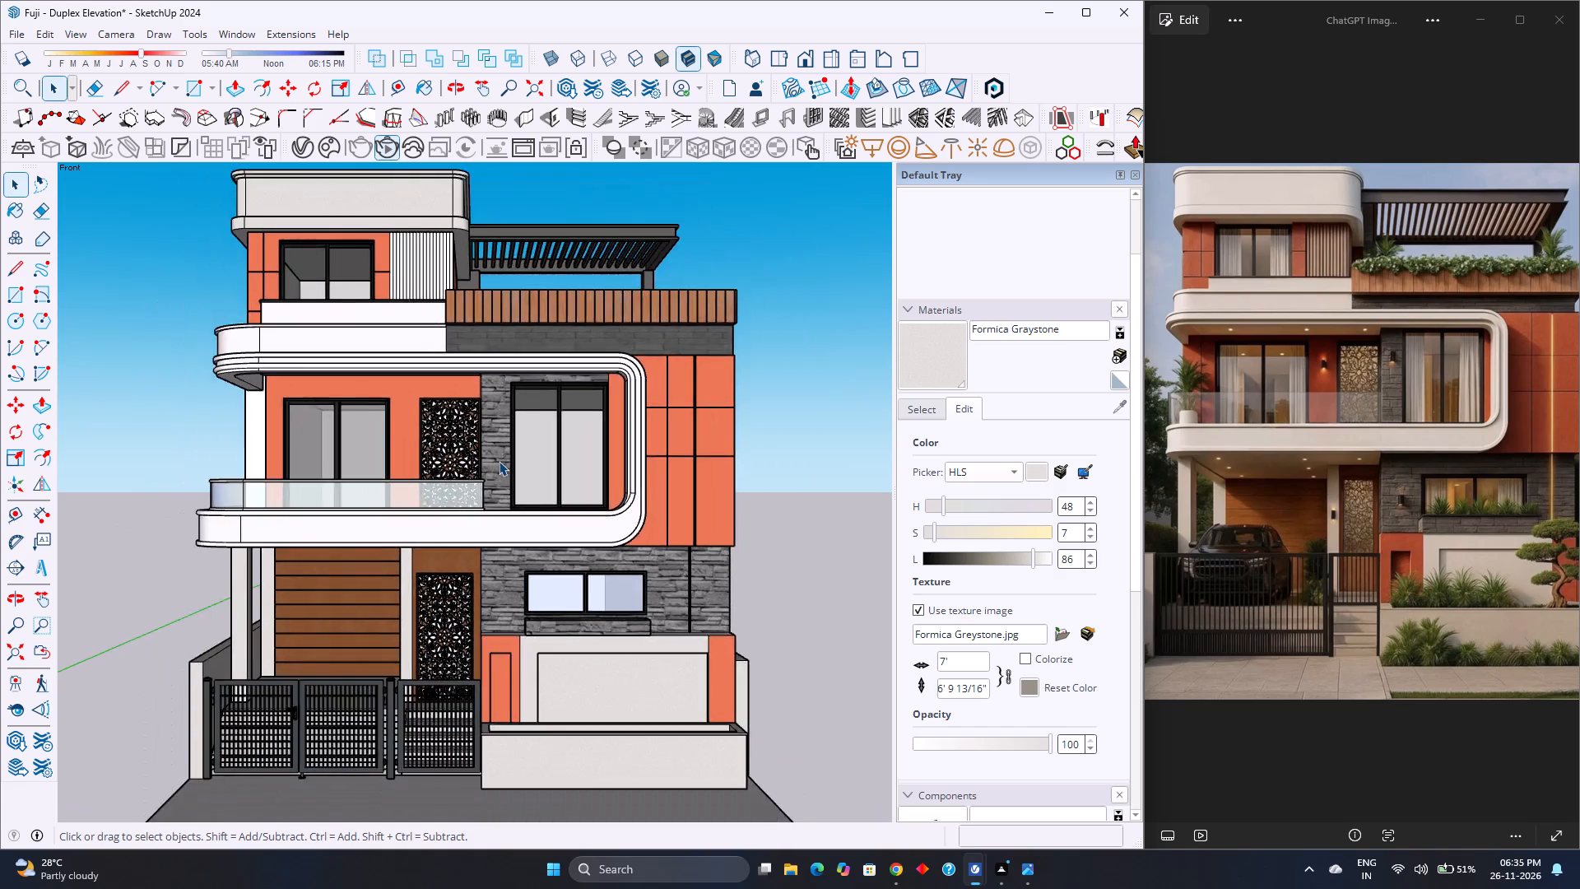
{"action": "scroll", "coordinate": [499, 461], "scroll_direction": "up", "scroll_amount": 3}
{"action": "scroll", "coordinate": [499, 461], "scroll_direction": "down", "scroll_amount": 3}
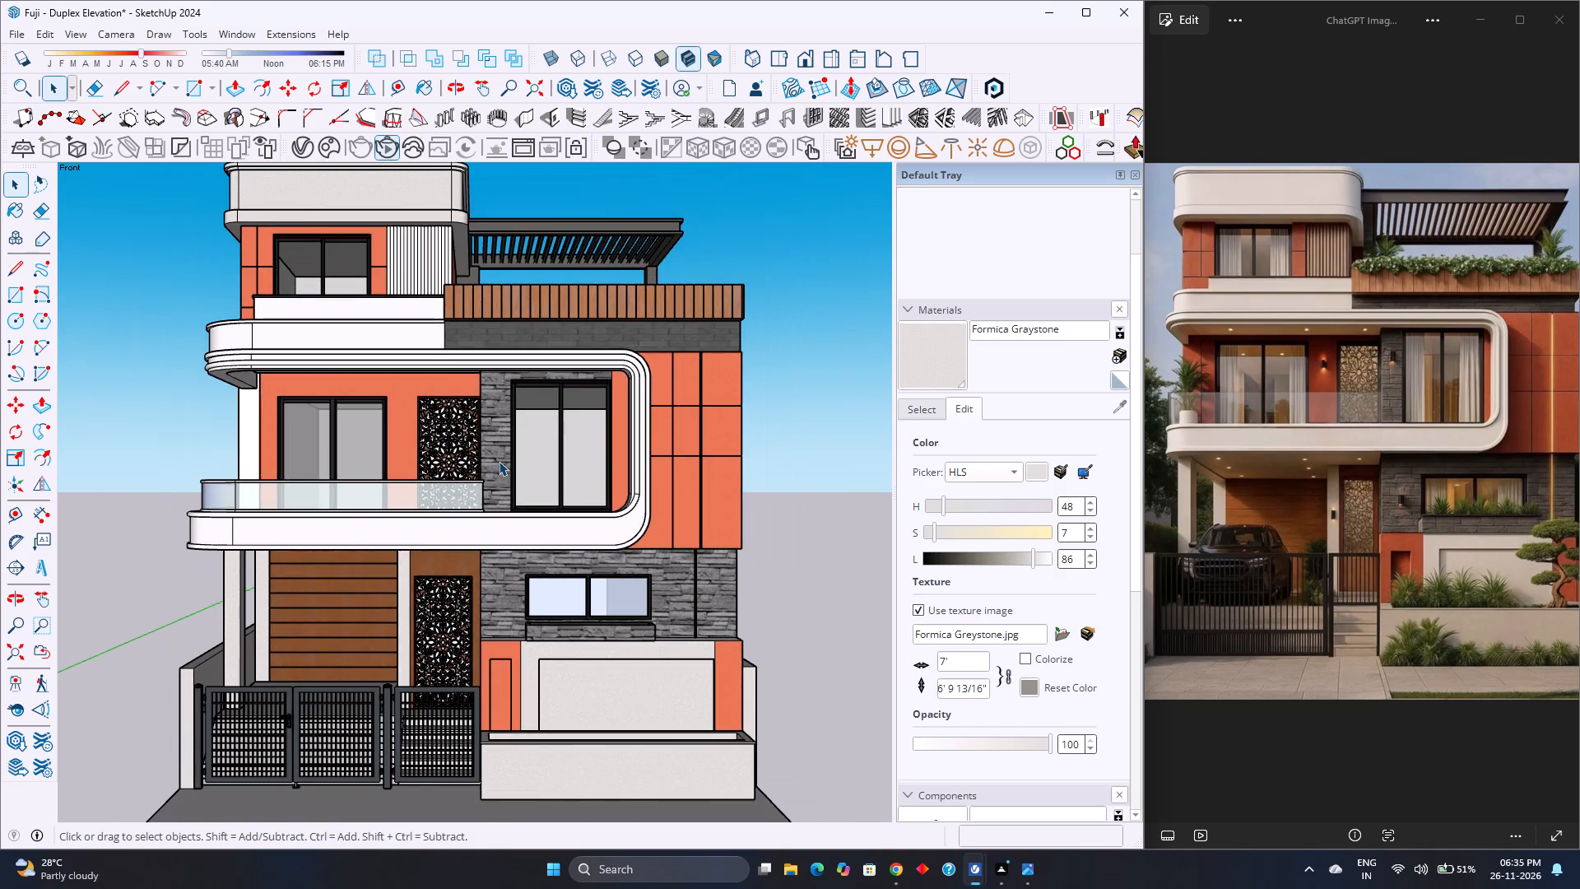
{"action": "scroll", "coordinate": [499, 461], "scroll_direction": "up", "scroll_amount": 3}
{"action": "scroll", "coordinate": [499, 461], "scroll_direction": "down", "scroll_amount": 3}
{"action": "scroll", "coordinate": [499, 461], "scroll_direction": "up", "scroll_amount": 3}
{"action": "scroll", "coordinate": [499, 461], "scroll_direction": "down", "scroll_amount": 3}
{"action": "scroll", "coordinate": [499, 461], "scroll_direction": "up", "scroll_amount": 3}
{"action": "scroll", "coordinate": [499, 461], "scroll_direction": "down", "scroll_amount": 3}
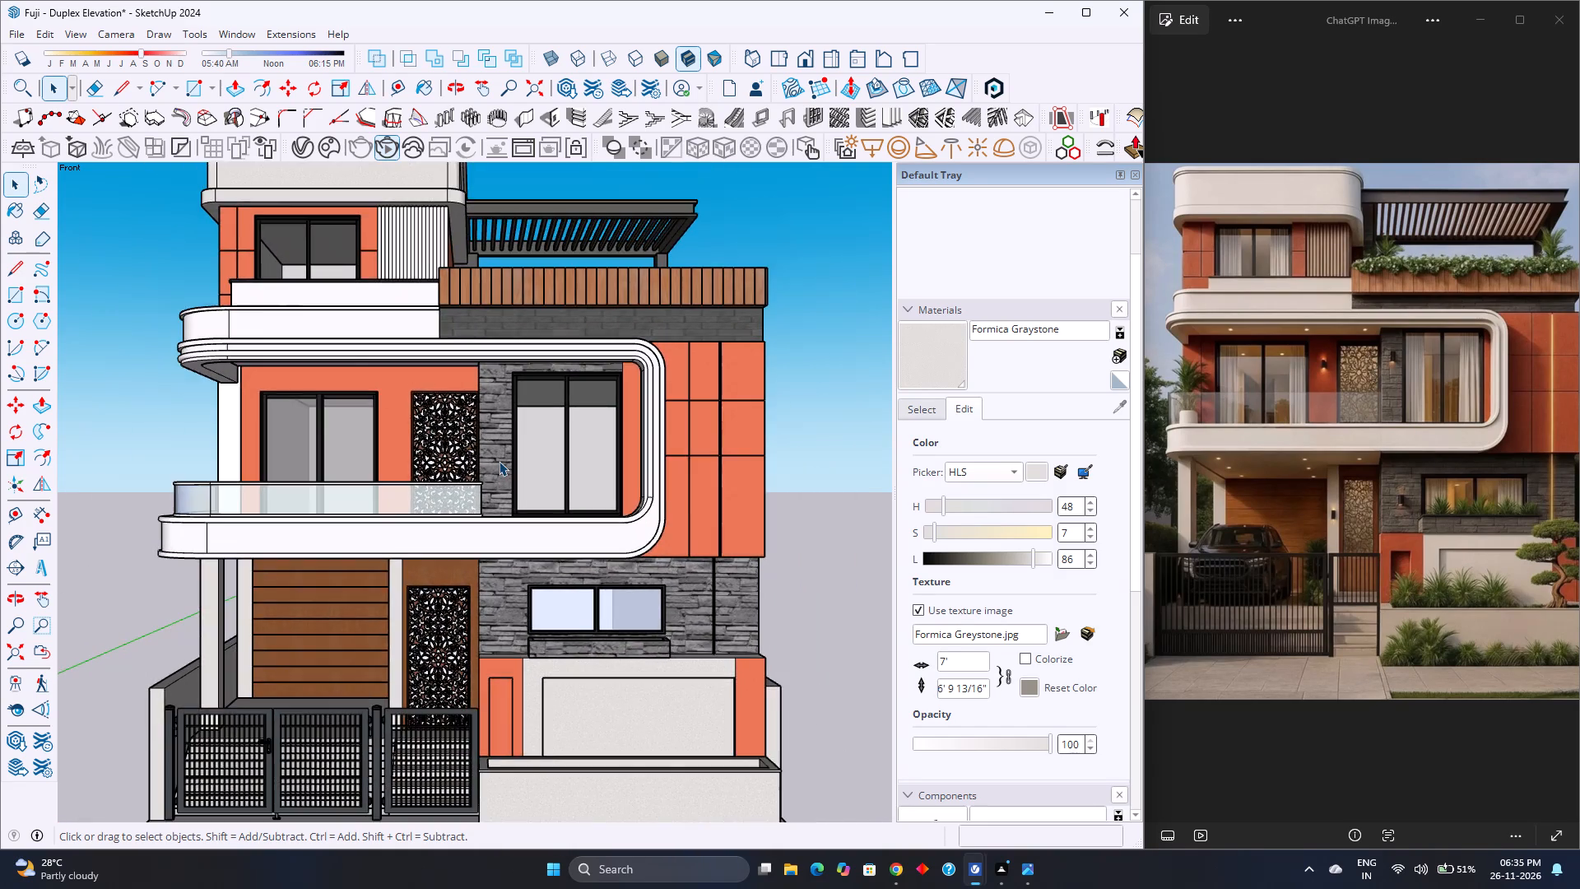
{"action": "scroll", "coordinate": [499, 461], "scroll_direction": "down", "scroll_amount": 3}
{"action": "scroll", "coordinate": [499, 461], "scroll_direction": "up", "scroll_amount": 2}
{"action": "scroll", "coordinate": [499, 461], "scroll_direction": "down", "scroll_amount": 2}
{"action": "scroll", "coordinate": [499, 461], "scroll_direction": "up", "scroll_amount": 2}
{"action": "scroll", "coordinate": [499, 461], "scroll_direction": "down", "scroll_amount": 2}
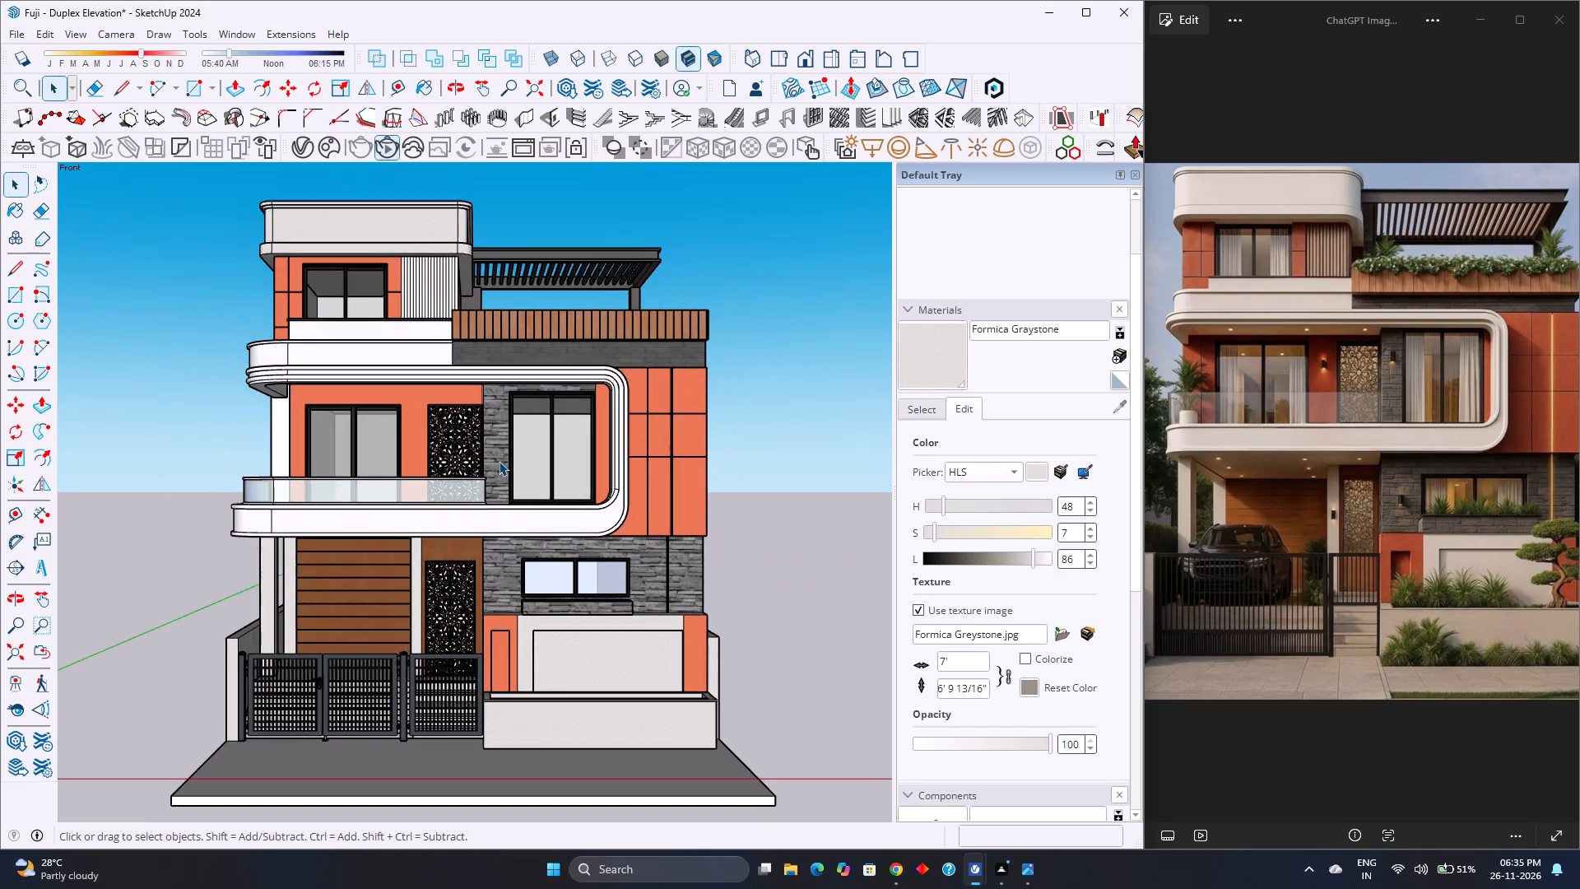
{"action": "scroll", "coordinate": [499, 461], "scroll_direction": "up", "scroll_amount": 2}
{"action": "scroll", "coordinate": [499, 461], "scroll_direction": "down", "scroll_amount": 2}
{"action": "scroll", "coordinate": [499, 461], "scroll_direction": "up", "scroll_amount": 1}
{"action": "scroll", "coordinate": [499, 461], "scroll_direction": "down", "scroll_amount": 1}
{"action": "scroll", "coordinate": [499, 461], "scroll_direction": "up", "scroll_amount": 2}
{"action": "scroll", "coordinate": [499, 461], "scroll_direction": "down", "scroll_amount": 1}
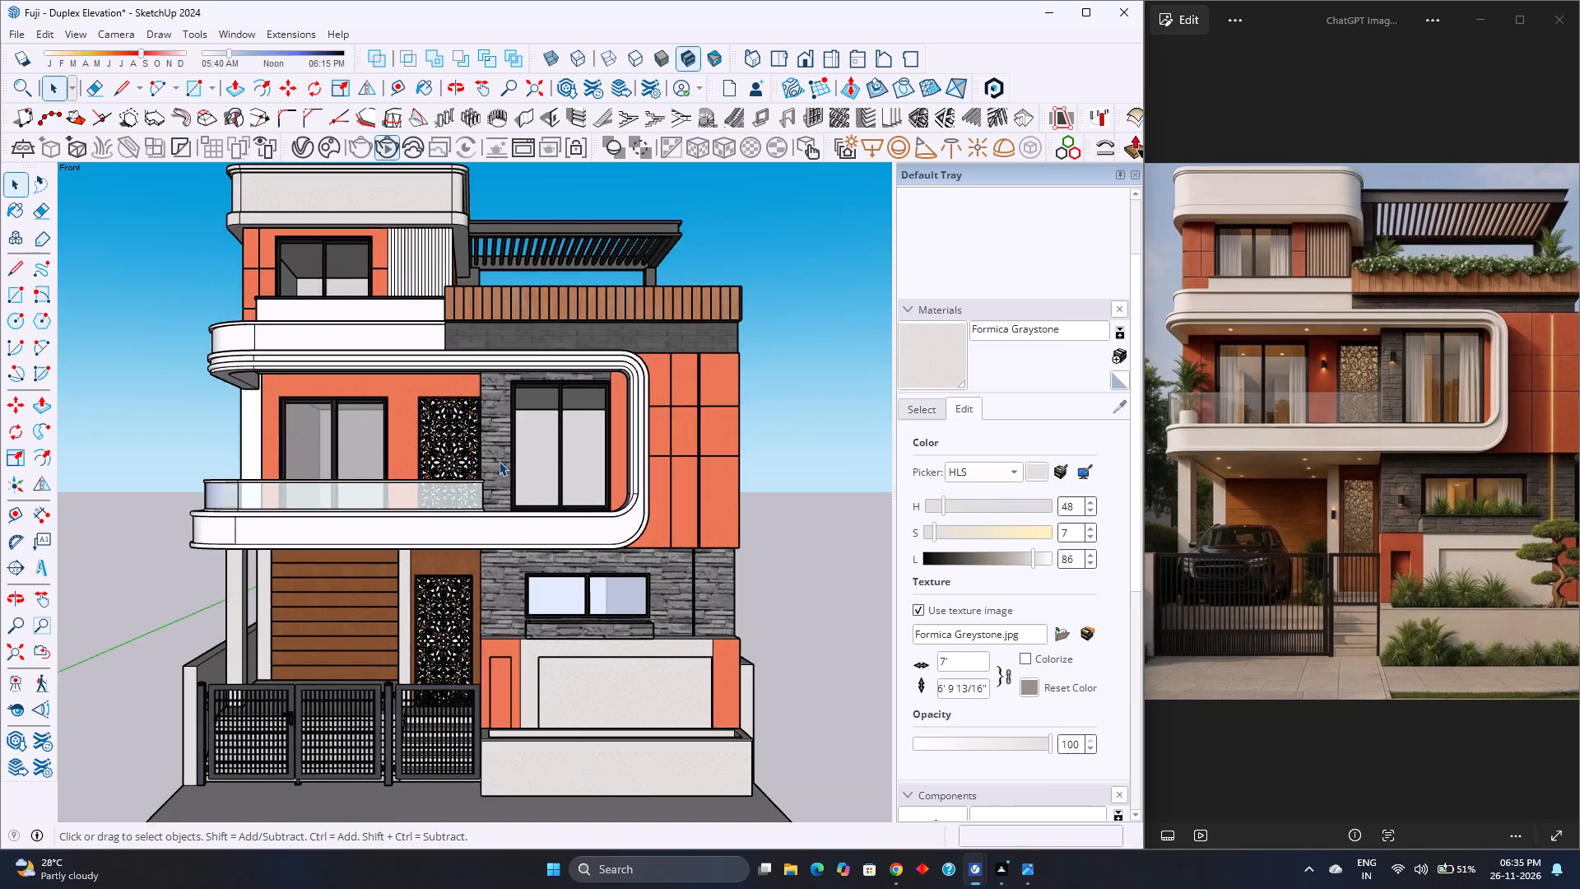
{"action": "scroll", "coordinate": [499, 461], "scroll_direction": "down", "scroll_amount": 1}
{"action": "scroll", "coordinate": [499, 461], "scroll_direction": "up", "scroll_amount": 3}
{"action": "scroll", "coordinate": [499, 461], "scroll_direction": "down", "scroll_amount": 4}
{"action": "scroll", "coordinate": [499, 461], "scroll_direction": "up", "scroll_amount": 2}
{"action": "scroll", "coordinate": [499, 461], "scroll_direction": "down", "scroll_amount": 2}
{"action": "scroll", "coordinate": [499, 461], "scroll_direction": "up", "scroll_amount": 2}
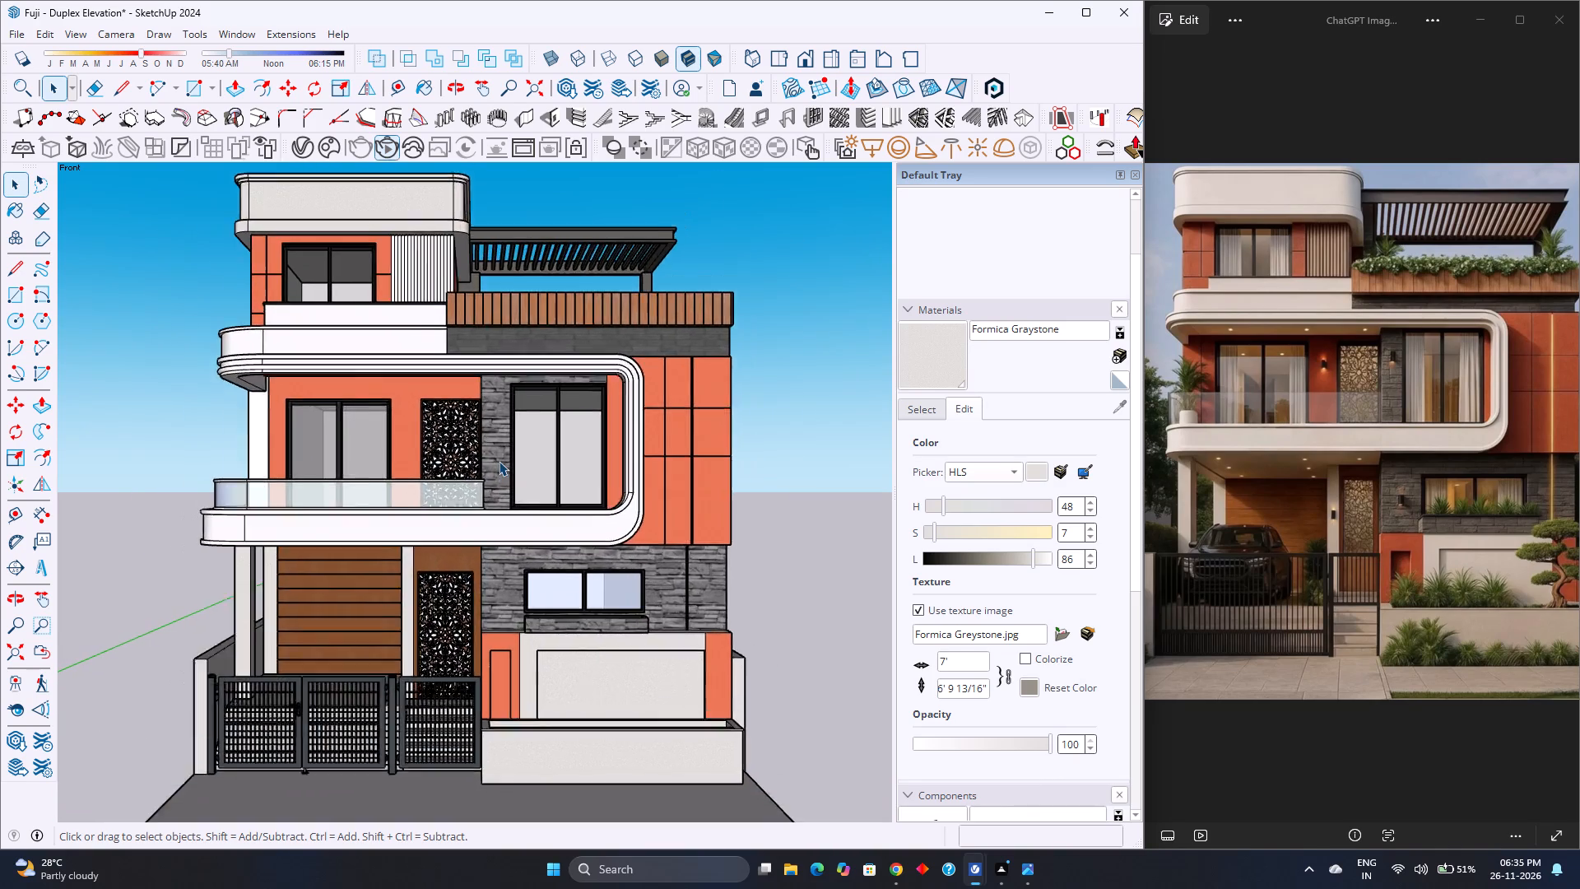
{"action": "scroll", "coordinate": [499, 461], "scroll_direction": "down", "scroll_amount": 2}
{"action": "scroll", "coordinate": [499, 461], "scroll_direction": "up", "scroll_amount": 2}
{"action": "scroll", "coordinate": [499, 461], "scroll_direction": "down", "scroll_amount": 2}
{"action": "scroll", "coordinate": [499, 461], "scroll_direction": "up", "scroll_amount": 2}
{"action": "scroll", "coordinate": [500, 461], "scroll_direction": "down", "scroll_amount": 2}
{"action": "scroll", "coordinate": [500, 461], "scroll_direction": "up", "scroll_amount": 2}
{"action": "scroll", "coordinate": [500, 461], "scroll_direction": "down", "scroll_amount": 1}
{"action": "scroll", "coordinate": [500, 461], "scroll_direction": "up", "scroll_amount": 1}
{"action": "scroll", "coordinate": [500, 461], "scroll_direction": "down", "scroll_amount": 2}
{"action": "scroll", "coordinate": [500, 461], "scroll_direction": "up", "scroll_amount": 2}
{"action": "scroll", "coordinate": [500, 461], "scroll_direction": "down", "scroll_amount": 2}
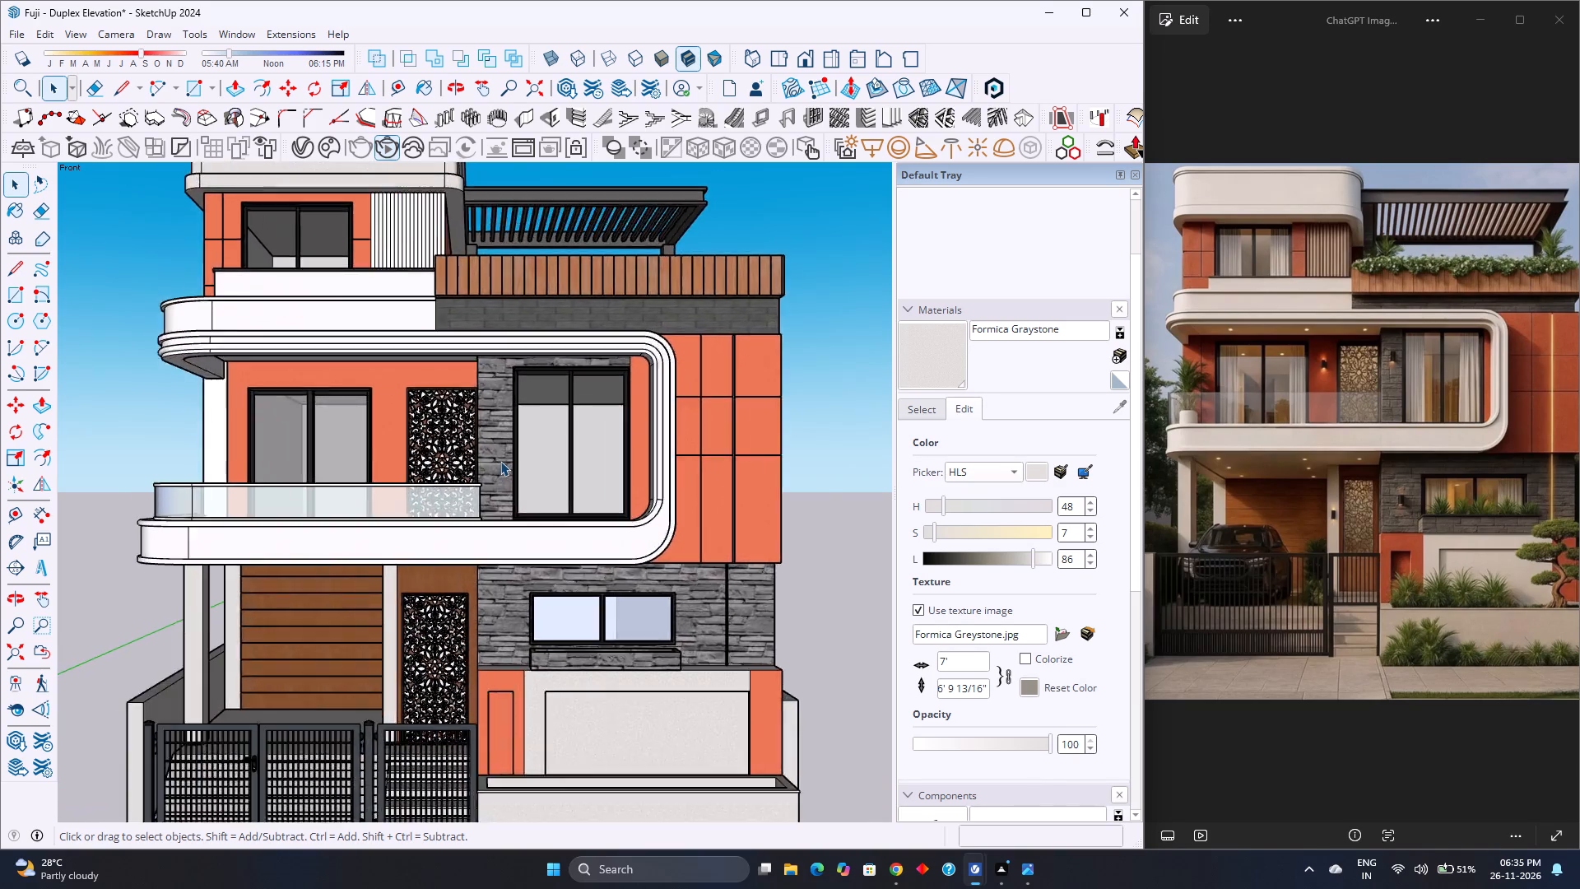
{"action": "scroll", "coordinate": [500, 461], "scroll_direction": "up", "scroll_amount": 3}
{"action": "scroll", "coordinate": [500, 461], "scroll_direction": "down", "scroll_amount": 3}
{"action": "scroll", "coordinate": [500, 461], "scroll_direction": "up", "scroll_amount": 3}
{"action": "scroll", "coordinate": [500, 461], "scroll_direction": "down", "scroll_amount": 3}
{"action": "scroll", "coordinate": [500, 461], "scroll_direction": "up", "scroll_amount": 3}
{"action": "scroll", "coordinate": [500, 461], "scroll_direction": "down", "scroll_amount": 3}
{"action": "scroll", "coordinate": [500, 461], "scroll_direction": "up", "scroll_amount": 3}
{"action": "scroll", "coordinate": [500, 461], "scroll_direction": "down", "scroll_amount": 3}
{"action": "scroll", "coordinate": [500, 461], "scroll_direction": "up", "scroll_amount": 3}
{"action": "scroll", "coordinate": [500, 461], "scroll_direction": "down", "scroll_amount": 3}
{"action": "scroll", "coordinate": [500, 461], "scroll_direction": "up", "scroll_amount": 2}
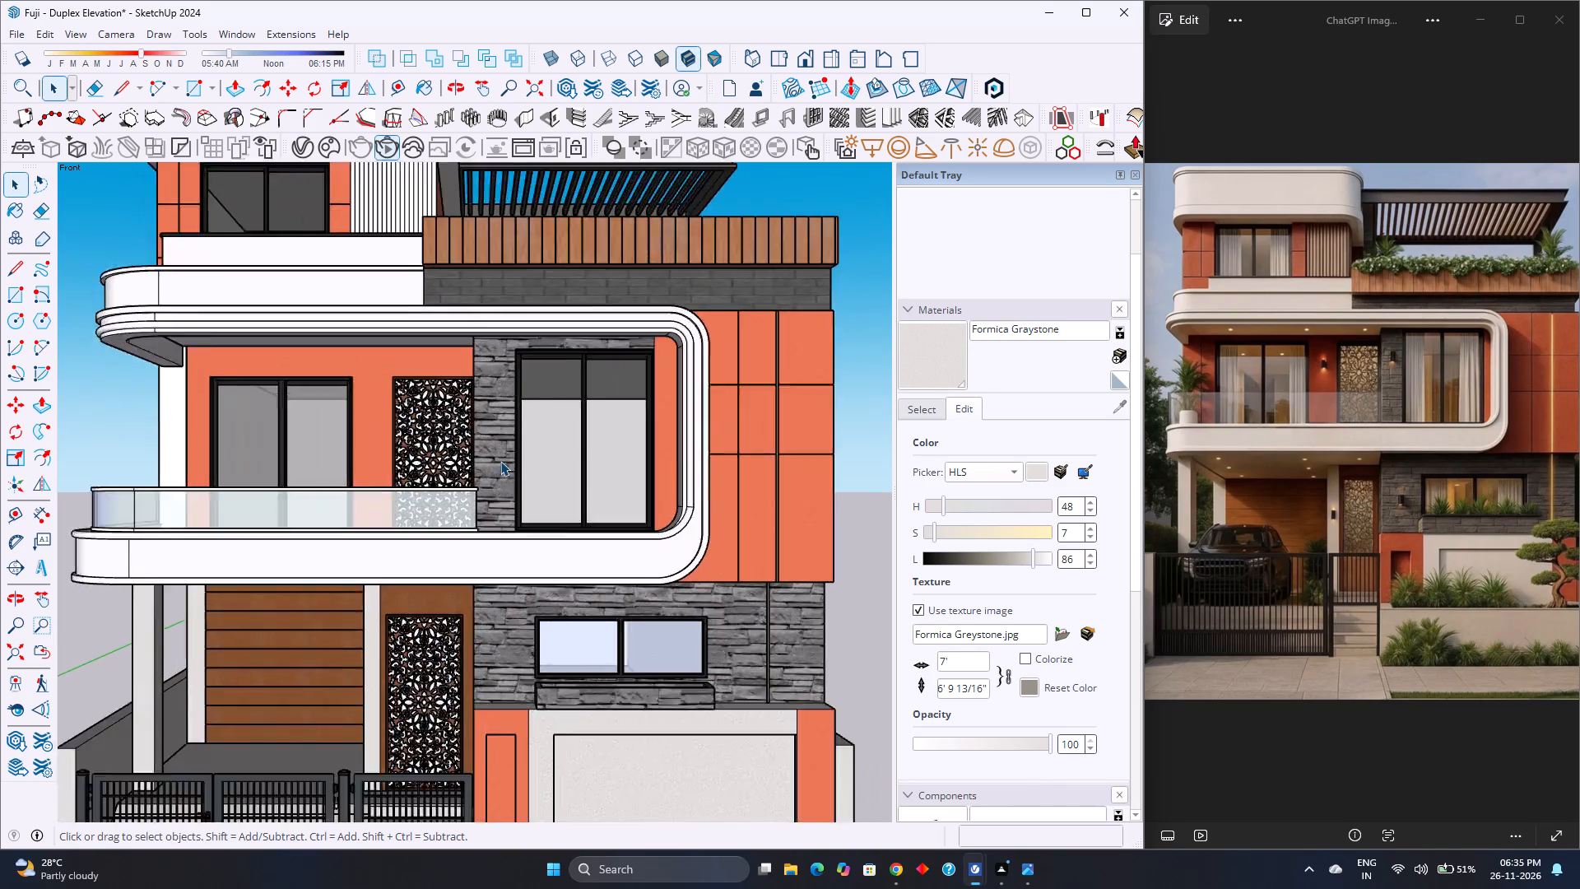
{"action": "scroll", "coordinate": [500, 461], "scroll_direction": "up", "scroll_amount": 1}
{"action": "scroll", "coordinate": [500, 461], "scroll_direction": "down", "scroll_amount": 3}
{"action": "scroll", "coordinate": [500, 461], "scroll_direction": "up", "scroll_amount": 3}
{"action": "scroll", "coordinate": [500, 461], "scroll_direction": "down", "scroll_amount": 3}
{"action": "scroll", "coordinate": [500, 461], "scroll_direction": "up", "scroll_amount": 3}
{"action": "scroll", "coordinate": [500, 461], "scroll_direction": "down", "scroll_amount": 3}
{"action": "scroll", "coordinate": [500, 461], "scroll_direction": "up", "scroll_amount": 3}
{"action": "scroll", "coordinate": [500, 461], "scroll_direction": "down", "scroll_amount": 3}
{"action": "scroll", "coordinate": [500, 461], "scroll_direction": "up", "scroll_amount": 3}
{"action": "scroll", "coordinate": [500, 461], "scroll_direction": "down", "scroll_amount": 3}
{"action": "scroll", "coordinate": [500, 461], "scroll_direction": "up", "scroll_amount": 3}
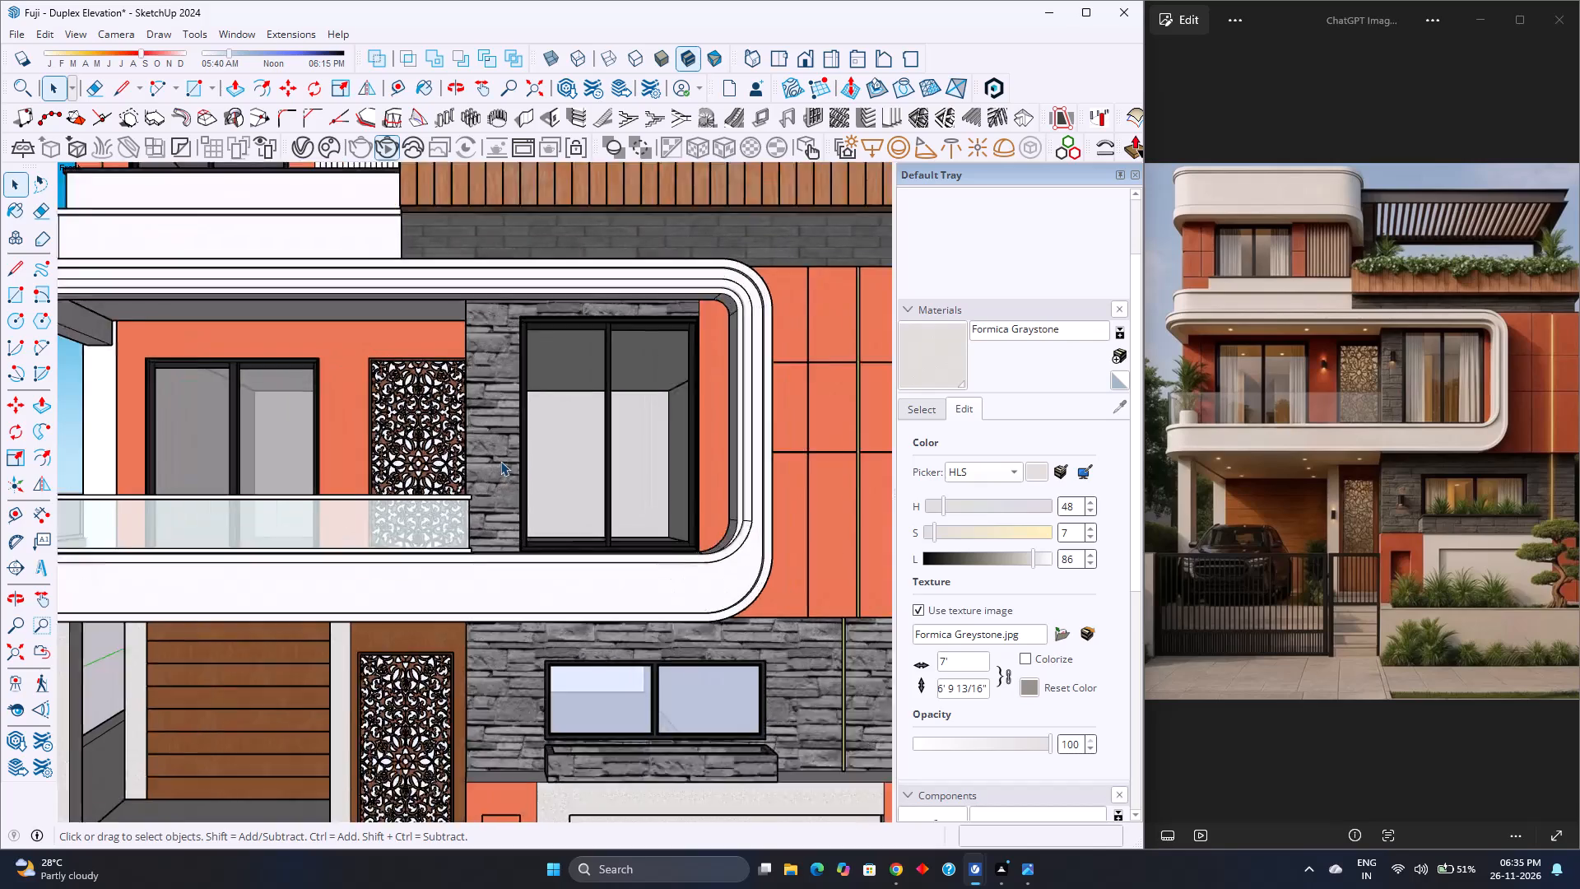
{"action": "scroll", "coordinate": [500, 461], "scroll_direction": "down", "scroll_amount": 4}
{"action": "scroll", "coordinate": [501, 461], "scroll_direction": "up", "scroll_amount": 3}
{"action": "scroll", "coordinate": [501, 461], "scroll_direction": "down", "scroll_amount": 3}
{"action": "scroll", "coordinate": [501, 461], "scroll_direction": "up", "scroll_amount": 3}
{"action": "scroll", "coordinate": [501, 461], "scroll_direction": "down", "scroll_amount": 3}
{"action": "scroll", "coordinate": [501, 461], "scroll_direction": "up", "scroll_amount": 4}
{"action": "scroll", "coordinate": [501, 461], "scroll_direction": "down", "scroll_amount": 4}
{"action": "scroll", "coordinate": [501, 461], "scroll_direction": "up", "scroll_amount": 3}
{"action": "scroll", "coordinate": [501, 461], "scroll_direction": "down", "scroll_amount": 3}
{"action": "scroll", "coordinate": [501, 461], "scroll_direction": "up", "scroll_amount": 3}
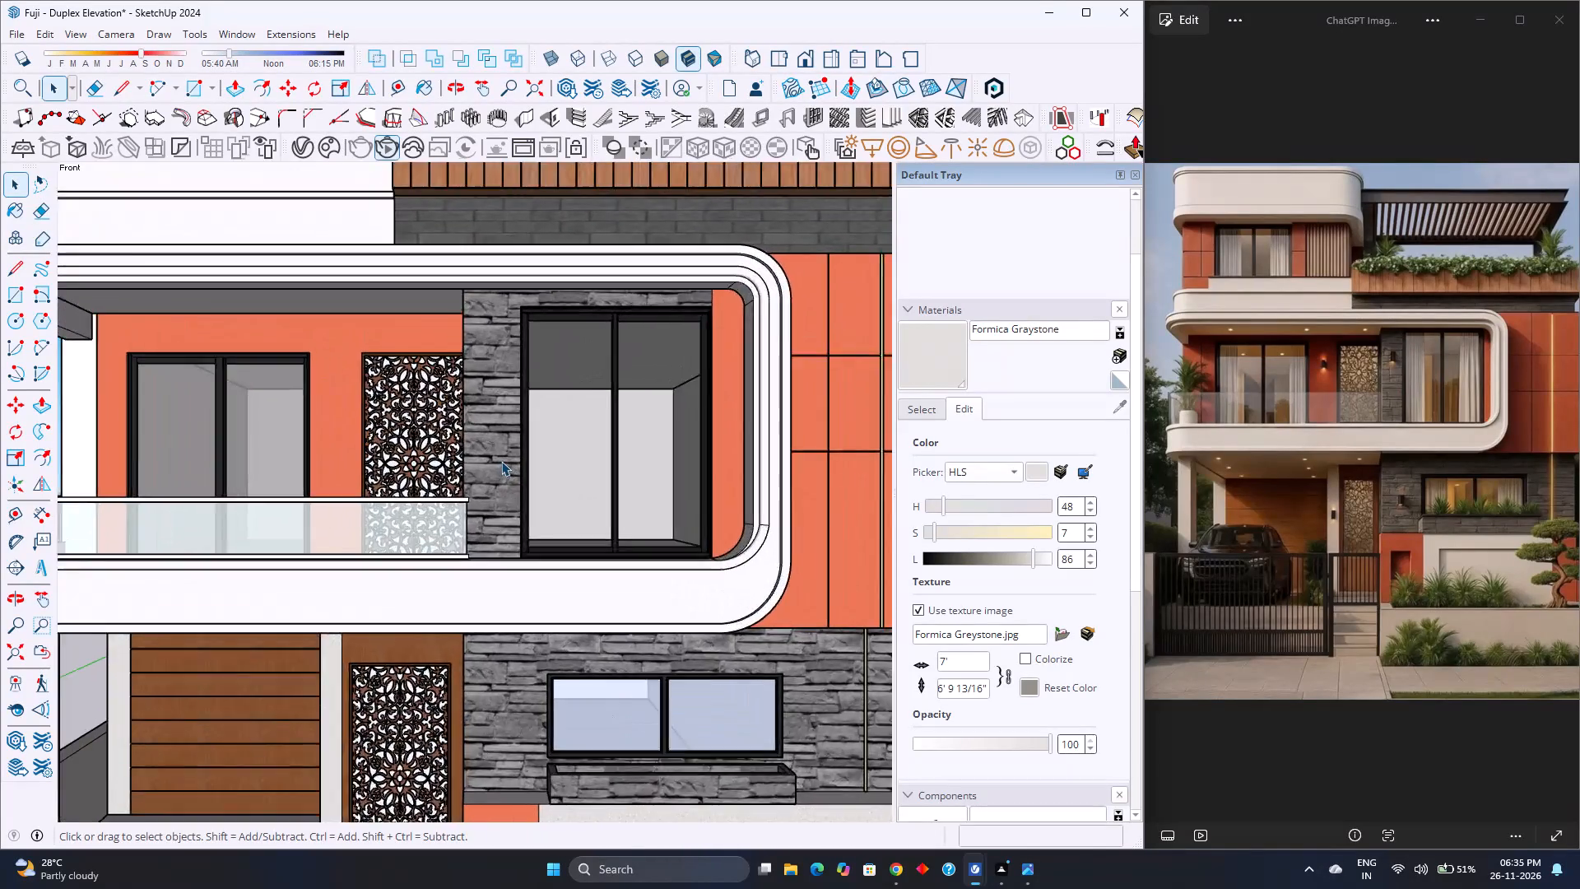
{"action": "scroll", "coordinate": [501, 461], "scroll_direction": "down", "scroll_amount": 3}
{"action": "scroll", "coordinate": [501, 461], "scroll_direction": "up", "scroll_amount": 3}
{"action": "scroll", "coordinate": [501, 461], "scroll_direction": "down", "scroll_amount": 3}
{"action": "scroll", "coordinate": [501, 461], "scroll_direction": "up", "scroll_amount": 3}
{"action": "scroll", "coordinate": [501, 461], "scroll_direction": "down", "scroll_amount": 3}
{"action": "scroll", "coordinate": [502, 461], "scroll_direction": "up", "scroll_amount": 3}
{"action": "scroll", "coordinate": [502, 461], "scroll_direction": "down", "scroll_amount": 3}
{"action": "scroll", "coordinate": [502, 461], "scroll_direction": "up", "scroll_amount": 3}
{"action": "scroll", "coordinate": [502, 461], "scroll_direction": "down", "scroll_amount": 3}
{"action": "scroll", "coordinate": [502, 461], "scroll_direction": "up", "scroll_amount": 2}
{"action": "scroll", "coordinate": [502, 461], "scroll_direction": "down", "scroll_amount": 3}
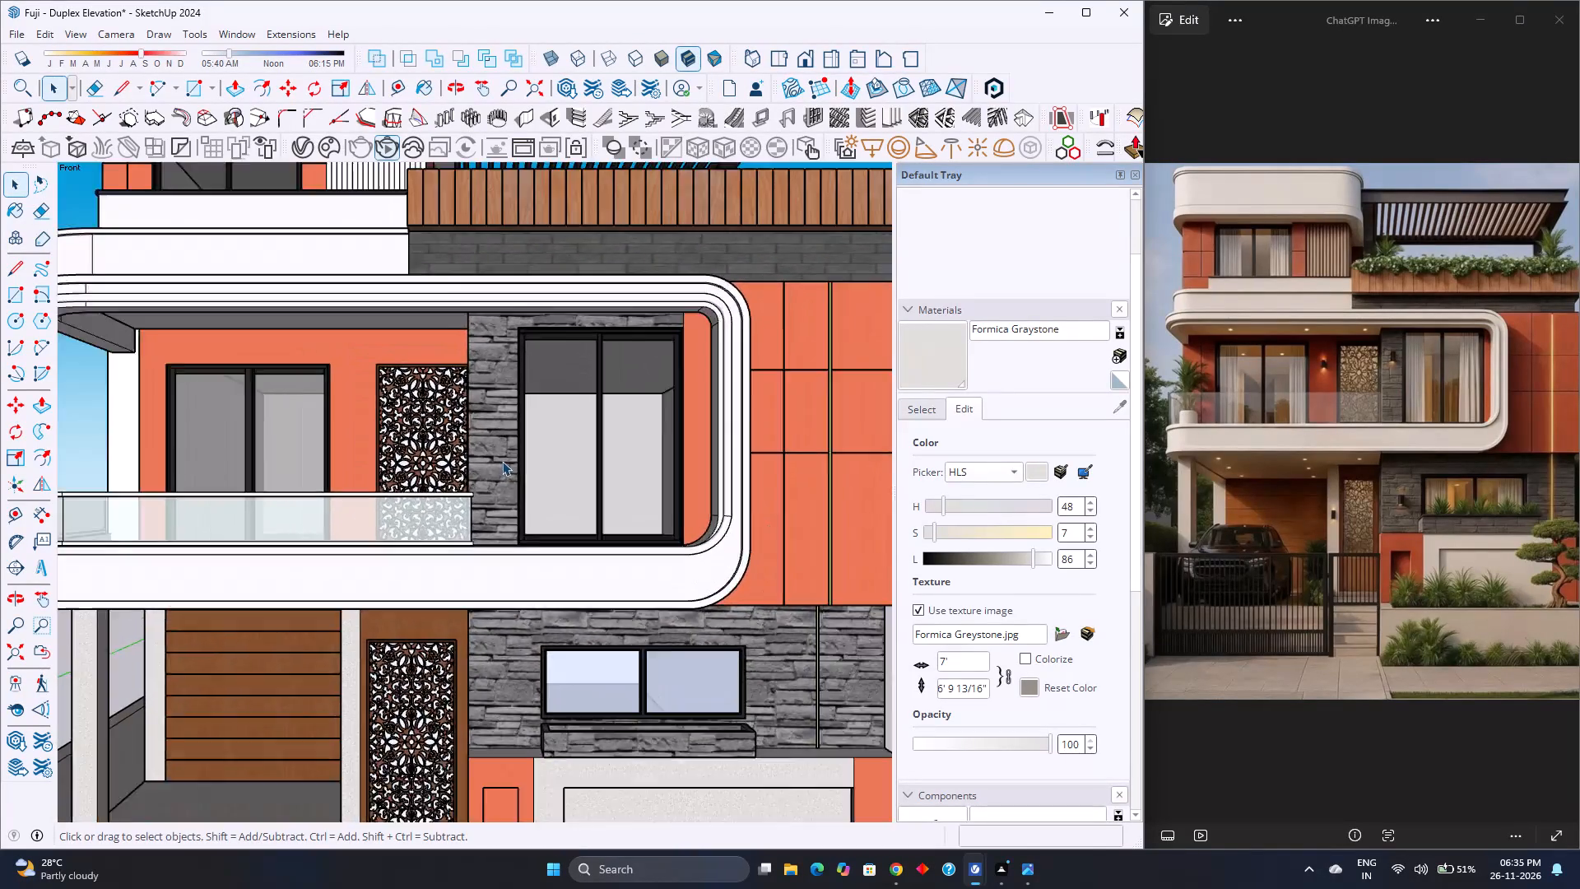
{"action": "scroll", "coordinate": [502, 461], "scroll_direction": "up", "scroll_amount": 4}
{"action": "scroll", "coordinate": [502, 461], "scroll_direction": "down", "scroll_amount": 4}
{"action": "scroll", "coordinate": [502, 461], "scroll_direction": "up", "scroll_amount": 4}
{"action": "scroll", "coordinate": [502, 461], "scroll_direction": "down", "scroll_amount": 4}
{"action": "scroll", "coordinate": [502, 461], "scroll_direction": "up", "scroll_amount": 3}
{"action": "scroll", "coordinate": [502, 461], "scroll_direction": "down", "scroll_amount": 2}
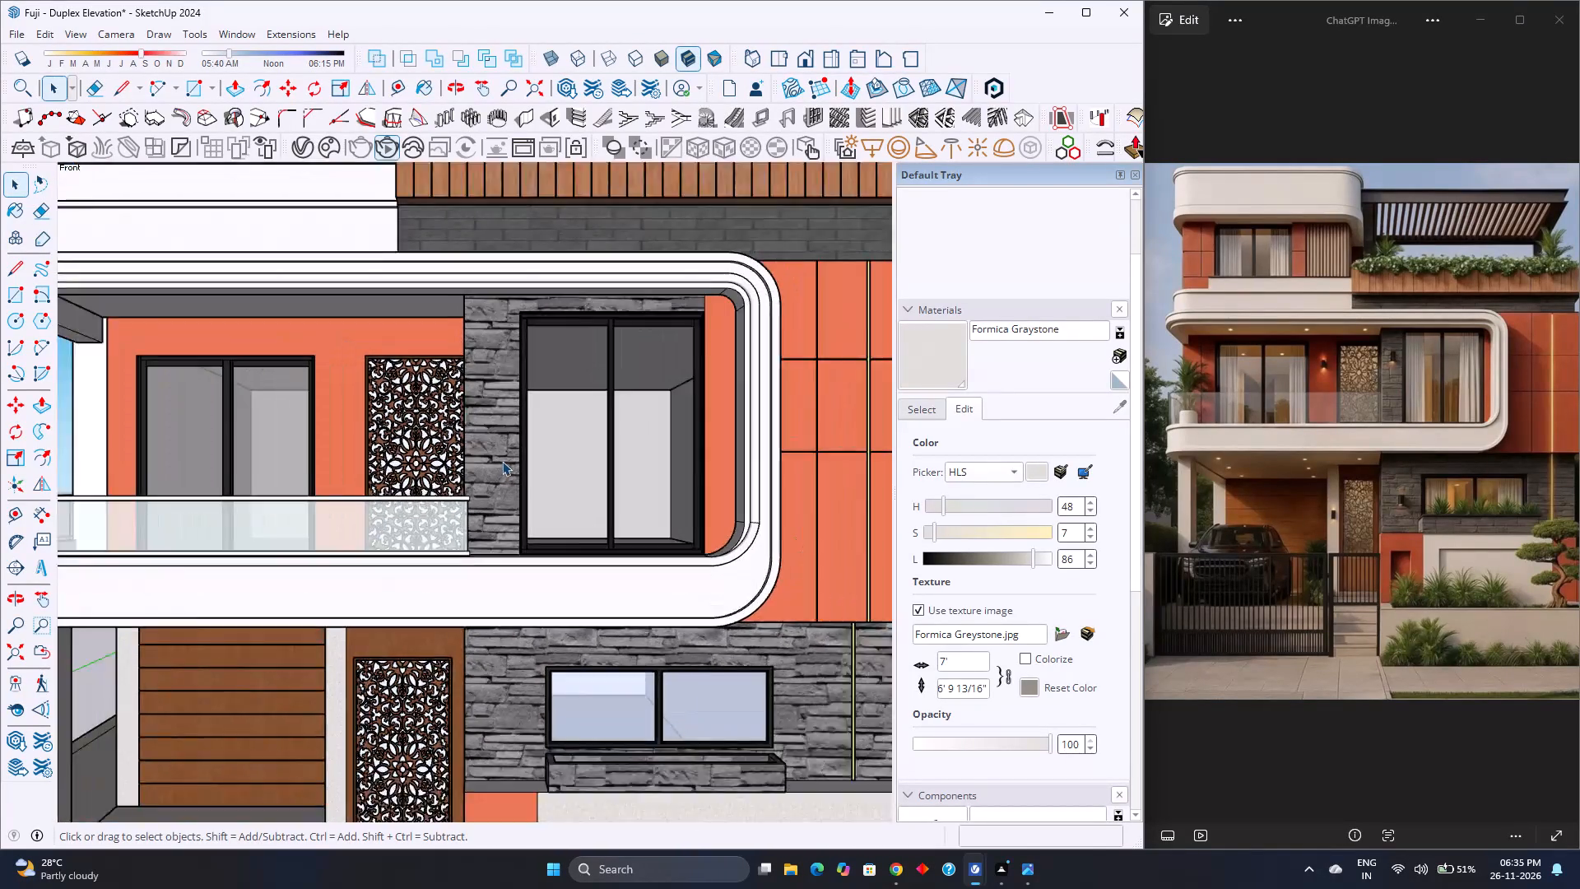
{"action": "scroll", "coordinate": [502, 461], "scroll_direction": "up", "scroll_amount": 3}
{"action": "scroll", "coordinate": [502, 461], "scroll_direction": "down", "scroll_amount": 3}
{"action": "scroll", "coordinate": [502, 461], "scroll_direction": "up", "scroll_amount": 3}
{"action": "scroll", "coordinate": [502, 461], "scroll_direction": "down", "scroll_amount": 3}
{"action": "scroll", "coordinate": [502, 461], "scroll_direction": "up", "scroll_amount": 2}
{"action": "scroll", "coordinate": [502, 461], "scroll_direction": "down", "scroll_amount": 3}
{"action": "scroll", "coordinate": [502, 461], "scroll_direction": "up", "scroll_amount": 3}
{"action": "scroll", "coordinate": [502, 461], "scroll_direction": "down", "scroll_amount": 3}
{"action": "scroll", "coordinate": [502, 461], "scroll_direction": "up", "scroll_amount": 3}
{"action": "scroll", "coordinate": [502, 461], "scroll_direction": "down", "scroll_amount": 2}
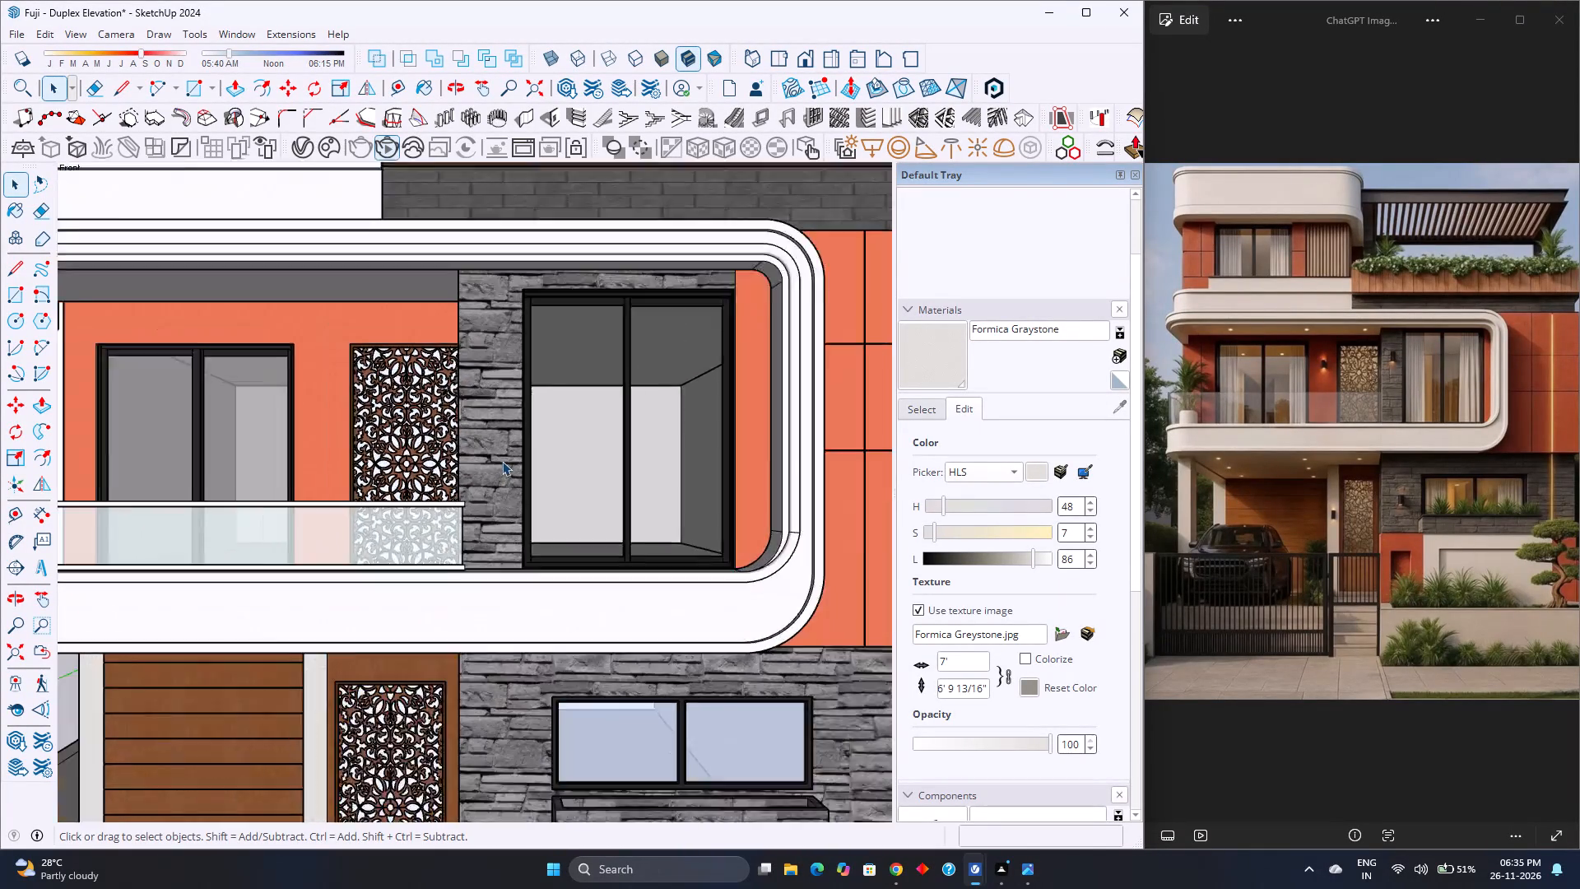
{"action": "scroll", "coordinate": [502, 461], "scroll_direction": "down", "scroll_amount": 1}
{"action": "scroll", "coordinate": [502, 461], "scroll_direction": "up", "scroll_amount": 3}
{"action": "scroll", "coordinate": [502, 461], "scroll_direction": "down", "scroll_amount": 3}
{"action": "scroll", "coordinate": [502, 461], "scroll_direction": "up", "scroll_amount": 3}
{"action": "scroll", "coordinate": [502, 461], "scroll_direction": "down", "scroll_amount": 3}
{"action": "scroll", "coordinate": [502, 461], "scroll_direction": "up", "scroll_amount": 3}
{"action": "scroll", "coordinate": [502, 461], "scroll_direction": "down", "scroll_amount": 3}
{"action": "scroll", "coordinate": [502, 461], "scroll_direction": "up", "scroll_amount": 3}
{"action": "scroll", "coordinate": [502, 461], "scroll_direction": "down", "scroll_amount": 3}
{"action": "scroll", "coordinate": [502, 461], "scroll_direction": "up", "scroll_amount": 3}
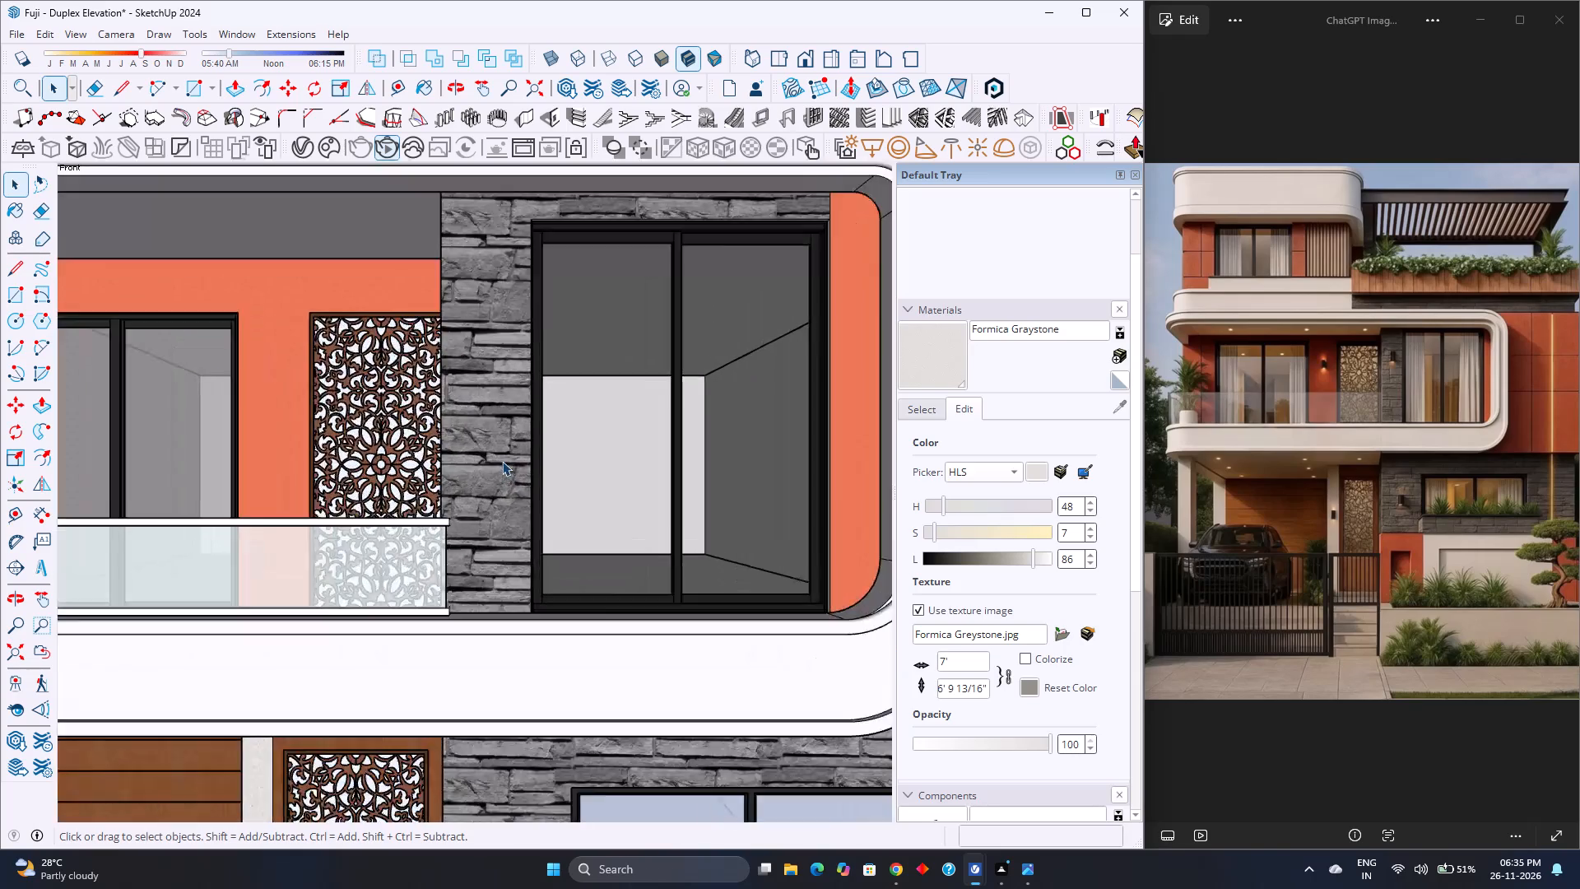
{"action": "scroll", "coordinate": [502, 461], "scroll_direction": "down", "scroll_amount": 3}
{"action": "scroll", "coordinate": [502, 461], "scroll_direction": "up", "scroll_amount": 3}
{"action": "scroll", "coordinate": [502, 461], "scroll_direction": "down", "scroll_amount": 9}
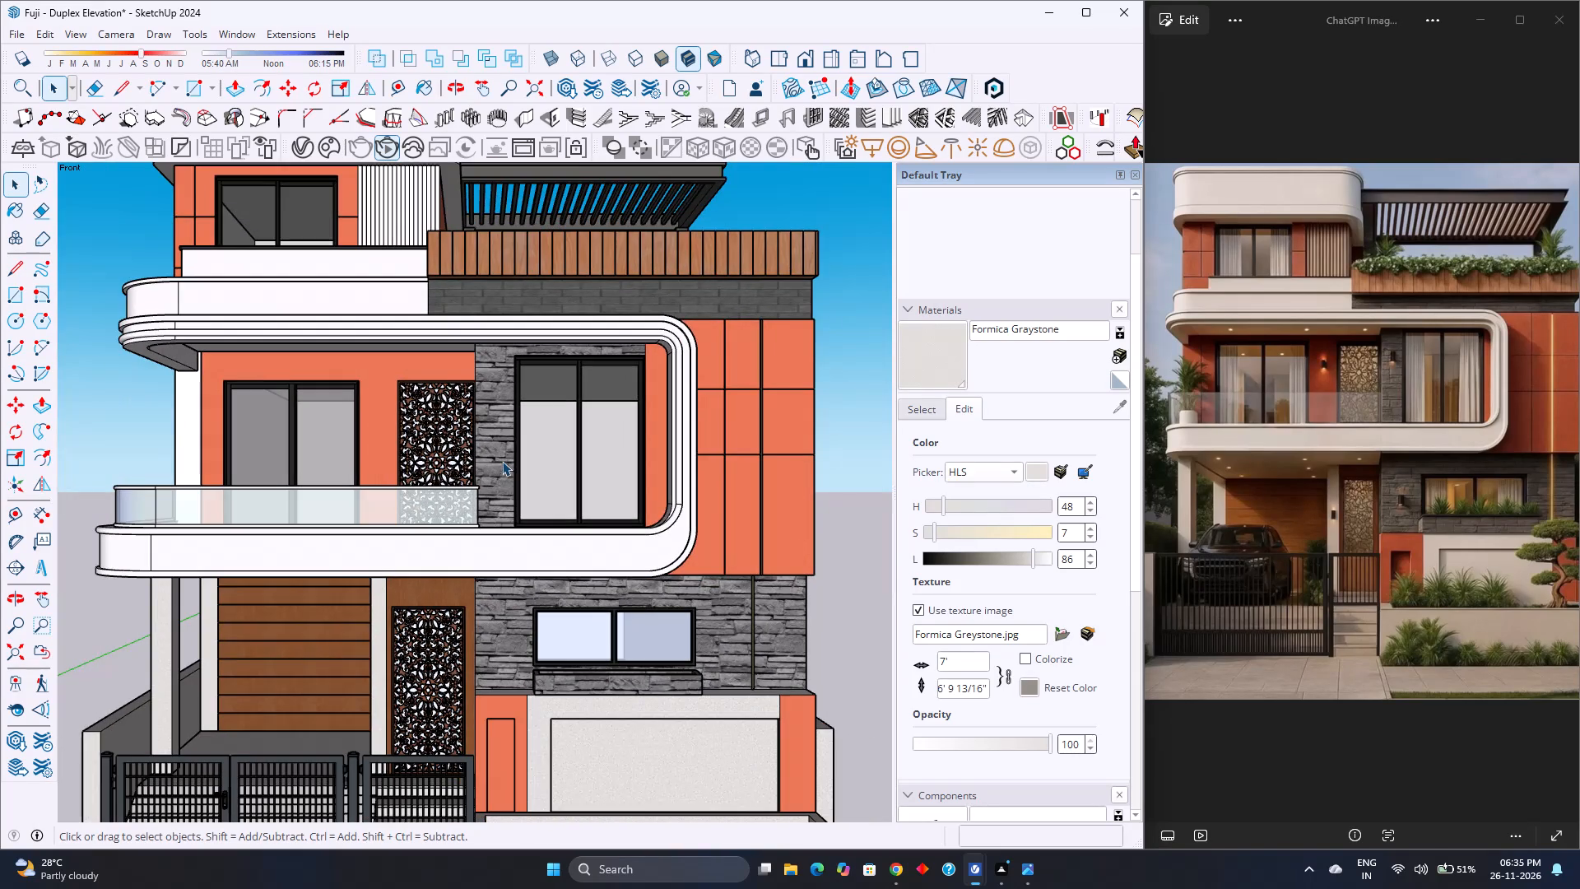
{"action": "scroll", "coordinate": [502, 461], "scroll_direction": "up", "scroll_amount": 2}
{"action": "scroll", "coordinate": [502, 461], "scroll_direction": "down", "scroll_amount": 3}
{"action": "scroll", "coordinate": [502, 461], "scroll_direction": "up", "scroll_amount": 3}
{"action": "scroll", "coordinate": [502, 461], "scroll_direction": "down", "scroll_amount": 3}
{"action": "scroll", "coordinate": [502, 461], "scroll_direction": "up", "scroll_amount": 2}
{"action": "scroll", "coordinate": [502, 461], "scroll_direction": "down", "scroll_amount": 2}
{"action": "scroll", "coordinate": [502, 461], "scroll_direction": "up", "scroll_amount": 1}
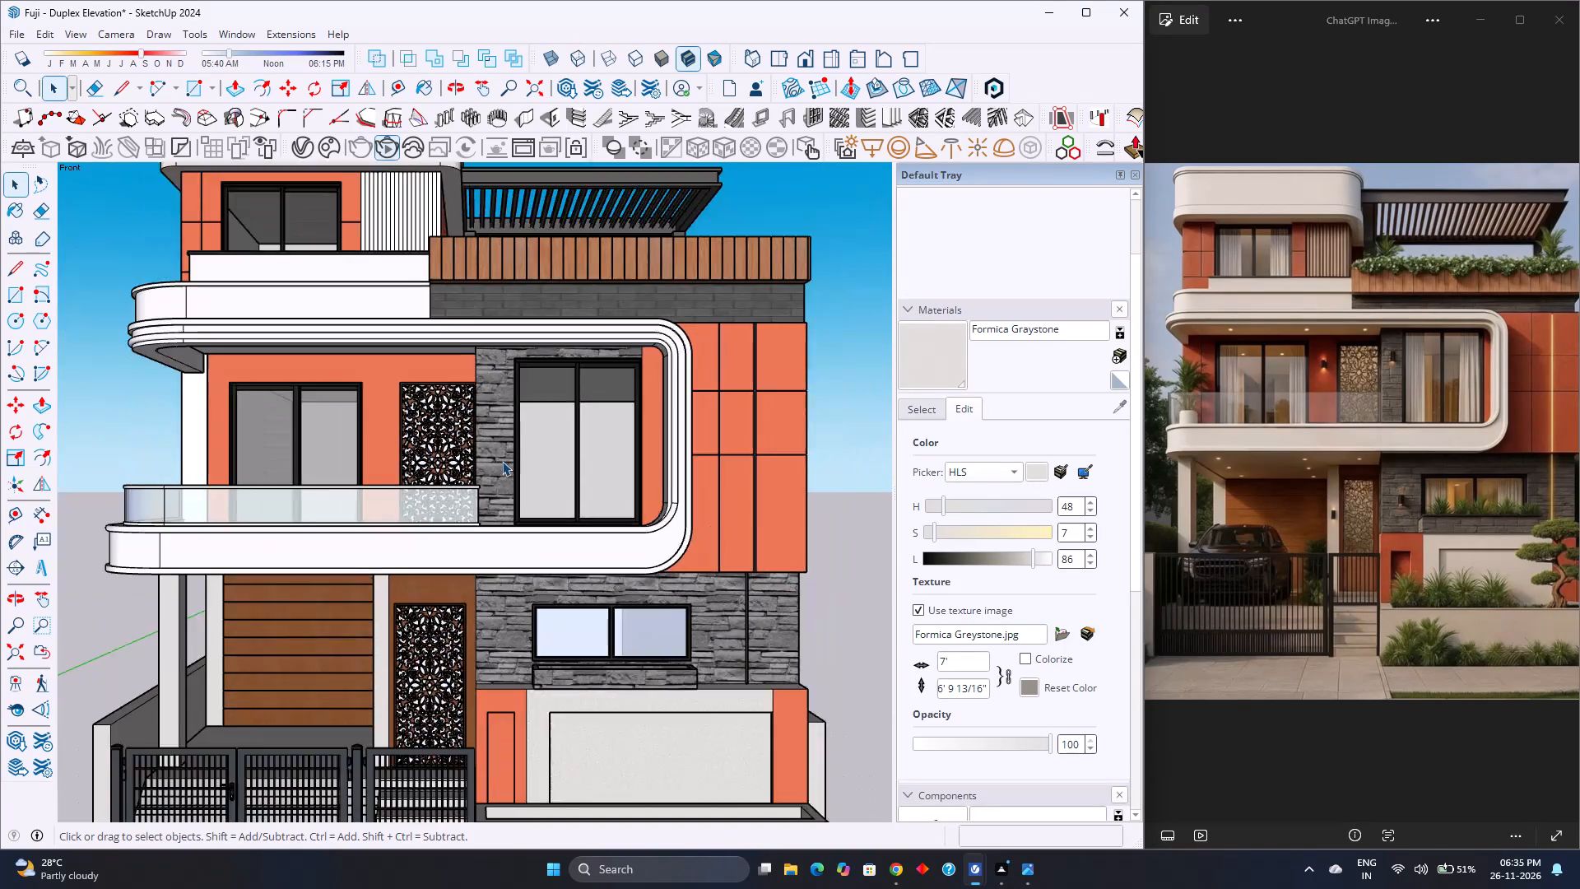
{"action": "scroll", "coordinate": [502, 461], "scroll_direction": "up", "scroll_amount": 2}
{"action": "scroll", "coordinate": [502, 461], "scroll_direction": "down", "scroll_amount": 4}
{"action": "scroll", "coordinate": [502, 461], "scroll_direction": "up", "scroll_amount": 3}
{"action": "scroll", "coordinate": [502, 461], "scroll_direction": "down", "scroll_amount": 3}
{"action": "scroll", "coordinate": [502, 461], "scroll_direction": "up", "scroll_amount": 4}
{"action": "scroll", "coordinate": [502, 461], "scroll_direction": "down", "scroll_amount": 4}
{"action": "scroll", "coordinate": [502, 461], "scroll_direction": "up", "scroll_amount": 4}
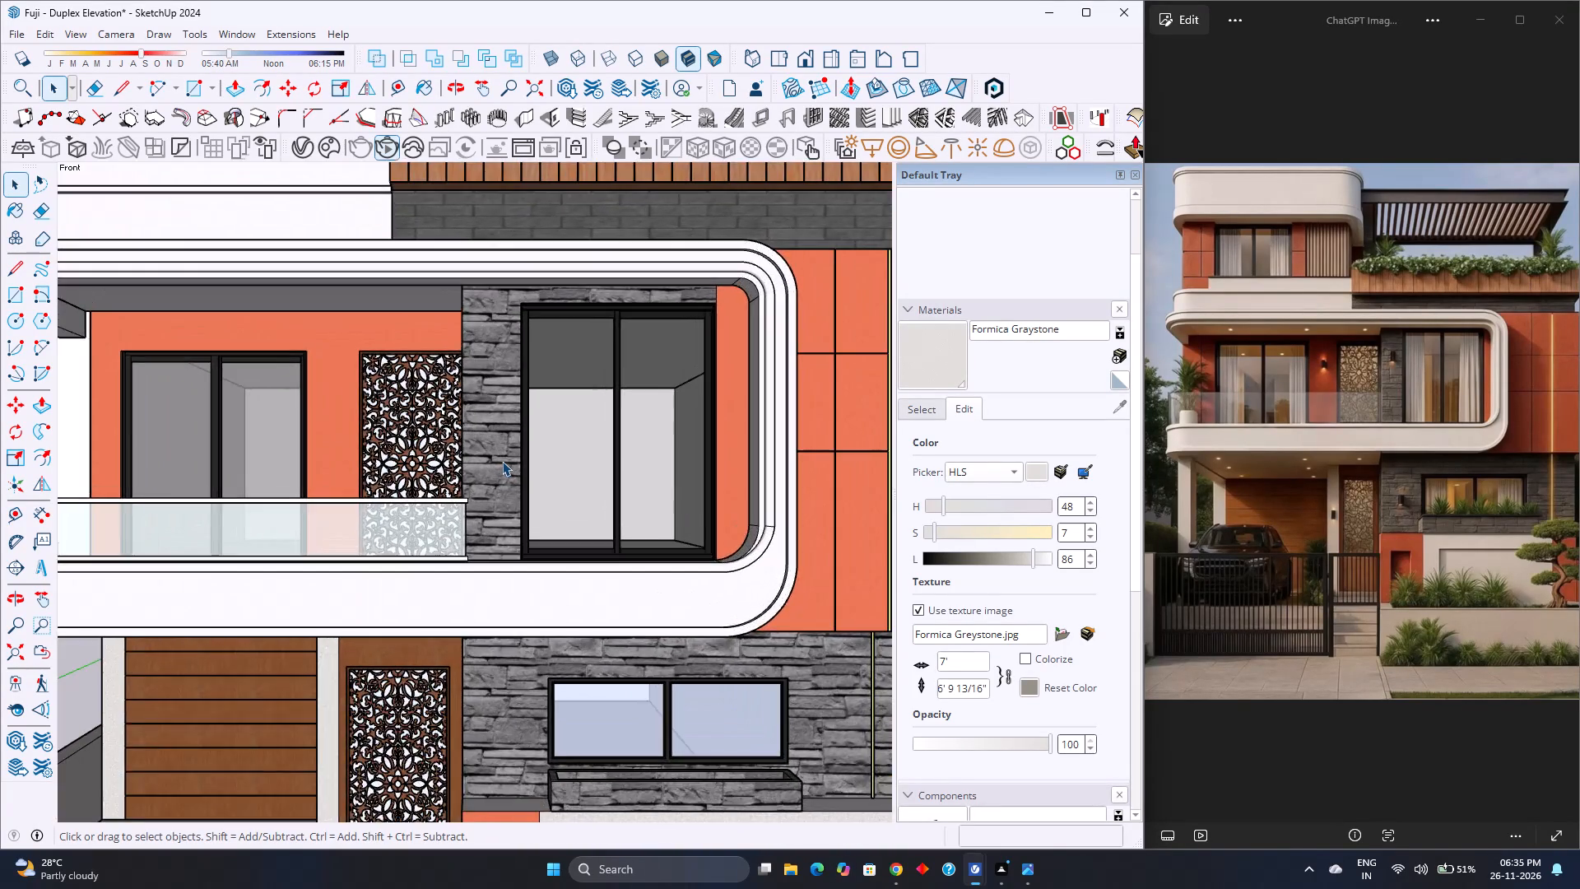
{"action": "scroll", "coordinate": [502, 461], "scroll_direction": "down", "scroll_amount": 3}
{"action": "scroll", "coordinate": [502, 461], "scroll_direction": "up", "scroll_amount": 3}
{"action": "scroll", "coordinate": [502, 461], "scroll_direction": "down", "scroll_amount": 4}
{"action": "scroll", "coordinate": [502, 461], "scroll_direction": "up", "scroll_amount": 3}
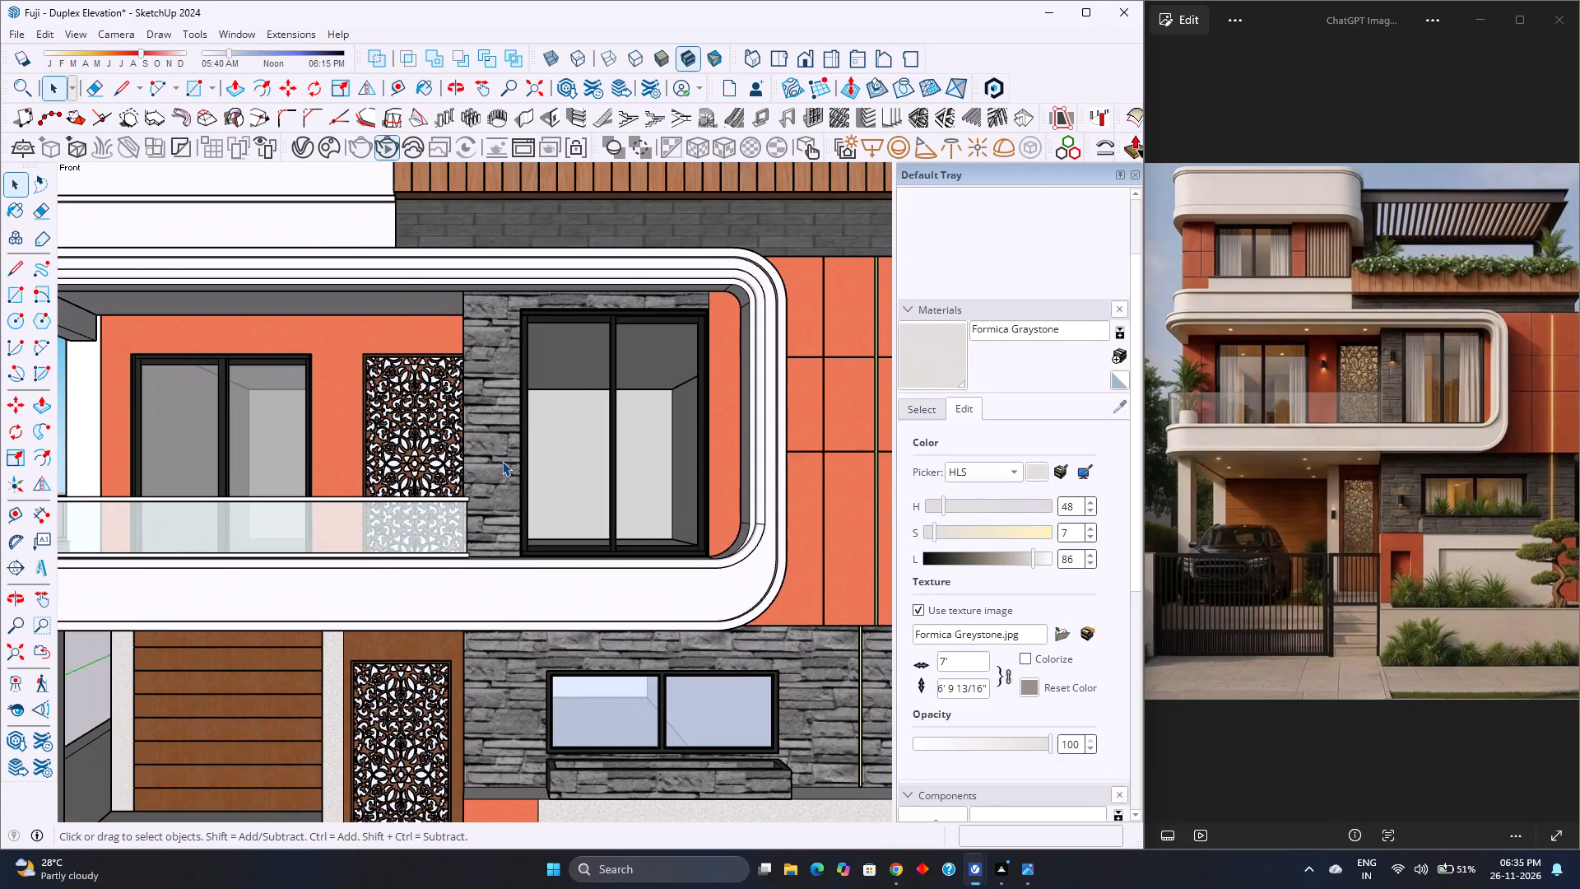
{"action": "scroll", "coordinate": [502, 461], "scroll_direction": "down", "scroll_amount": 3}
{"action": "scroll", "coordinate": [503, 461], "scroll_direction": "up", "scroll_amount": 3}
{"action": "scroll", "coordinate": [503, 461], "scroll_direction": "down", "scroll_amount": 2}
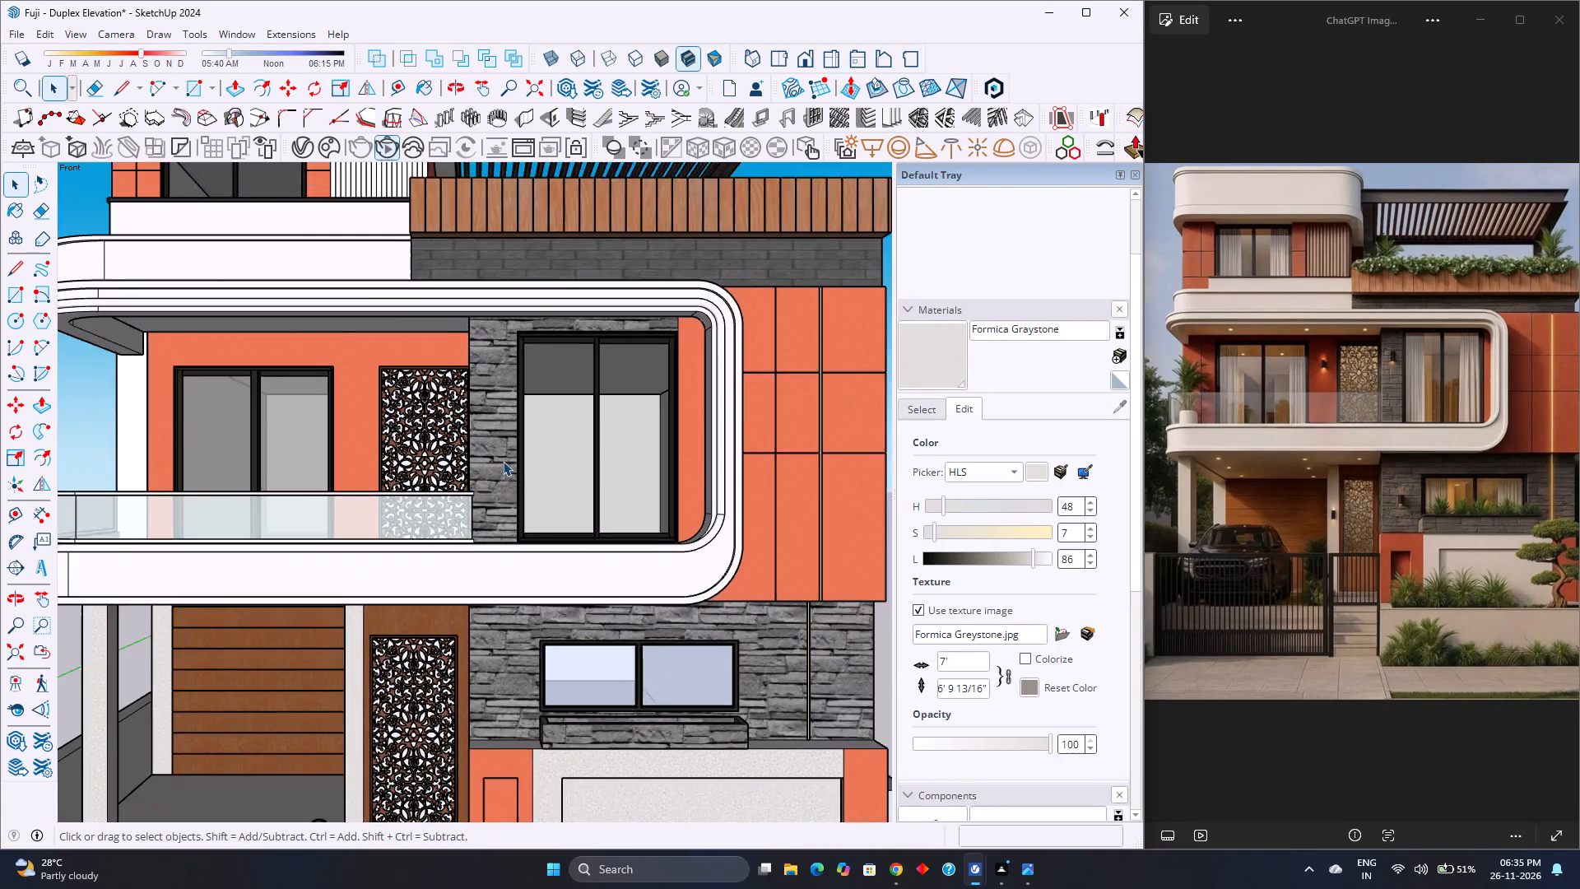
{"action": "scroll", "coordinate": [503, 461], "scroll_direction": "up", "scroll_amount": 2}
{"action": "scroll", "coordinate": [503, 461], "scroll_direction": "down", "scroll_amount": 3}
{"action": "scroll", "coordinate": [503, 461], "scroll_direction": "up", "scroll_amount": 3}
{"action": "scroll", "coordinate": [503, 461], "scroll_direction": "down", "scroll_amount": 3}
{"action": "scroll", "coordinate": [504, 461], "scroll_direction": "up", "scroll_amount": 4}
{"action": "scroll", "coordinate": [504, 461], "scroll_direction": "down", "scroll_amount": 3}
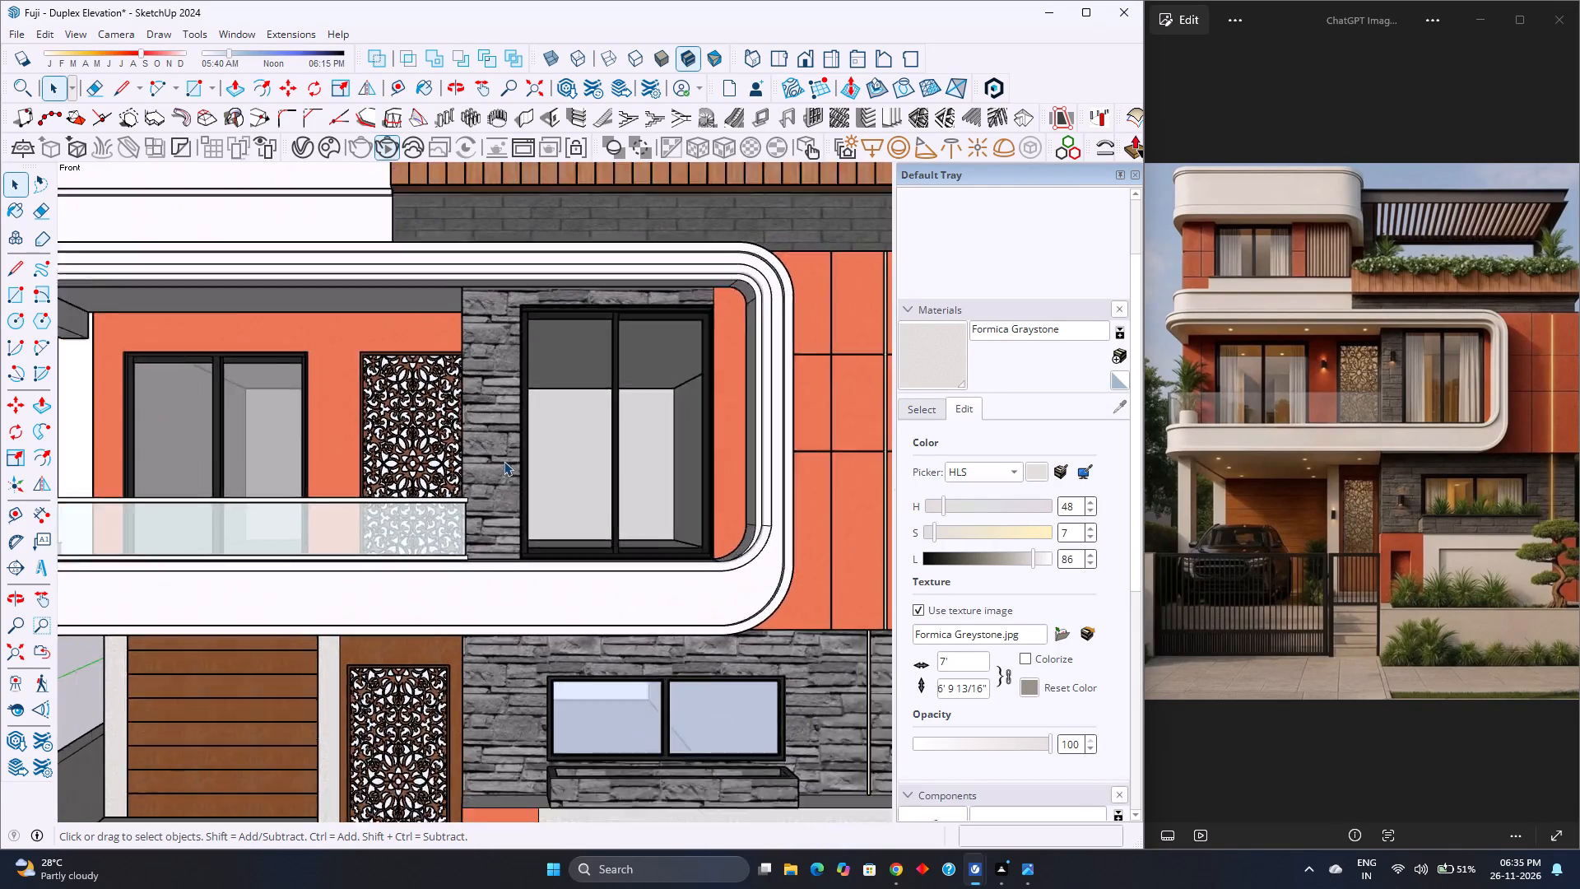
Examine the duplex's full front elevation from the roof parapet and pergola down to the gate and boundary wall.
{"action": "scroll", "coordinate": [504, 461], "scroll_direction": "down", "scroll_amount": 10}
{"action": "scroll", "coordinate": [504, 461], "scroll_direction": "up", "scroll_amount": 4}
{"action": "scroll", "coordinate": [504, 461], "scroll_direction": "down", "scroll_amount": 3}
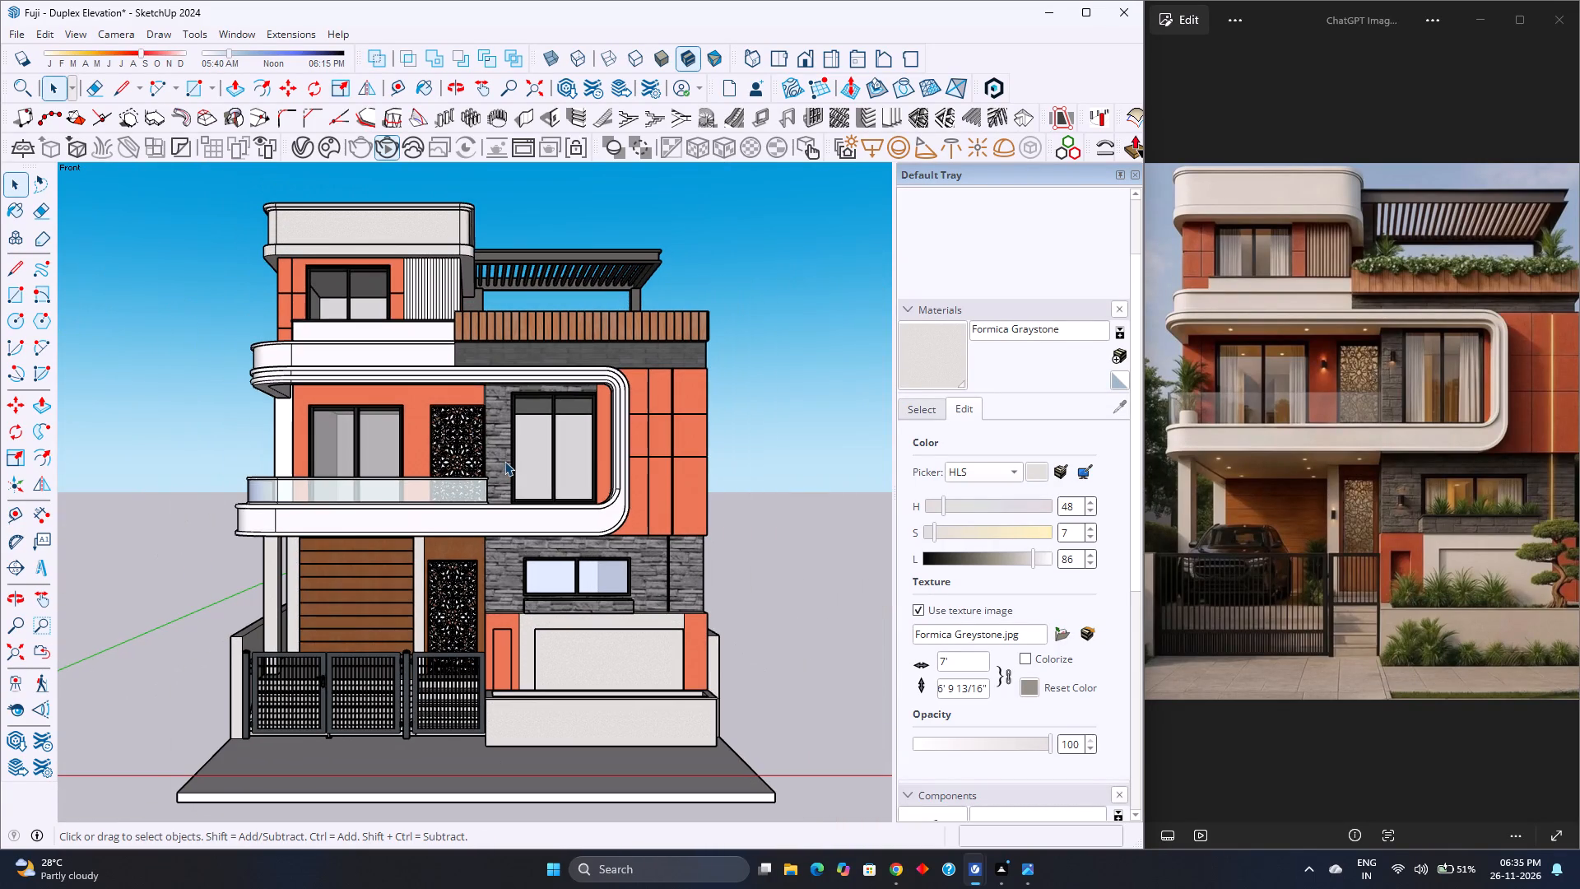
{"action": "scroll", "coordinate": [504, 461], "scroll_direction": "up", "scroll_amount": 2}
{"action": "scroll", "coordinate": [504, 461], "scroll_direction": "down", "scroll_amount": 4}
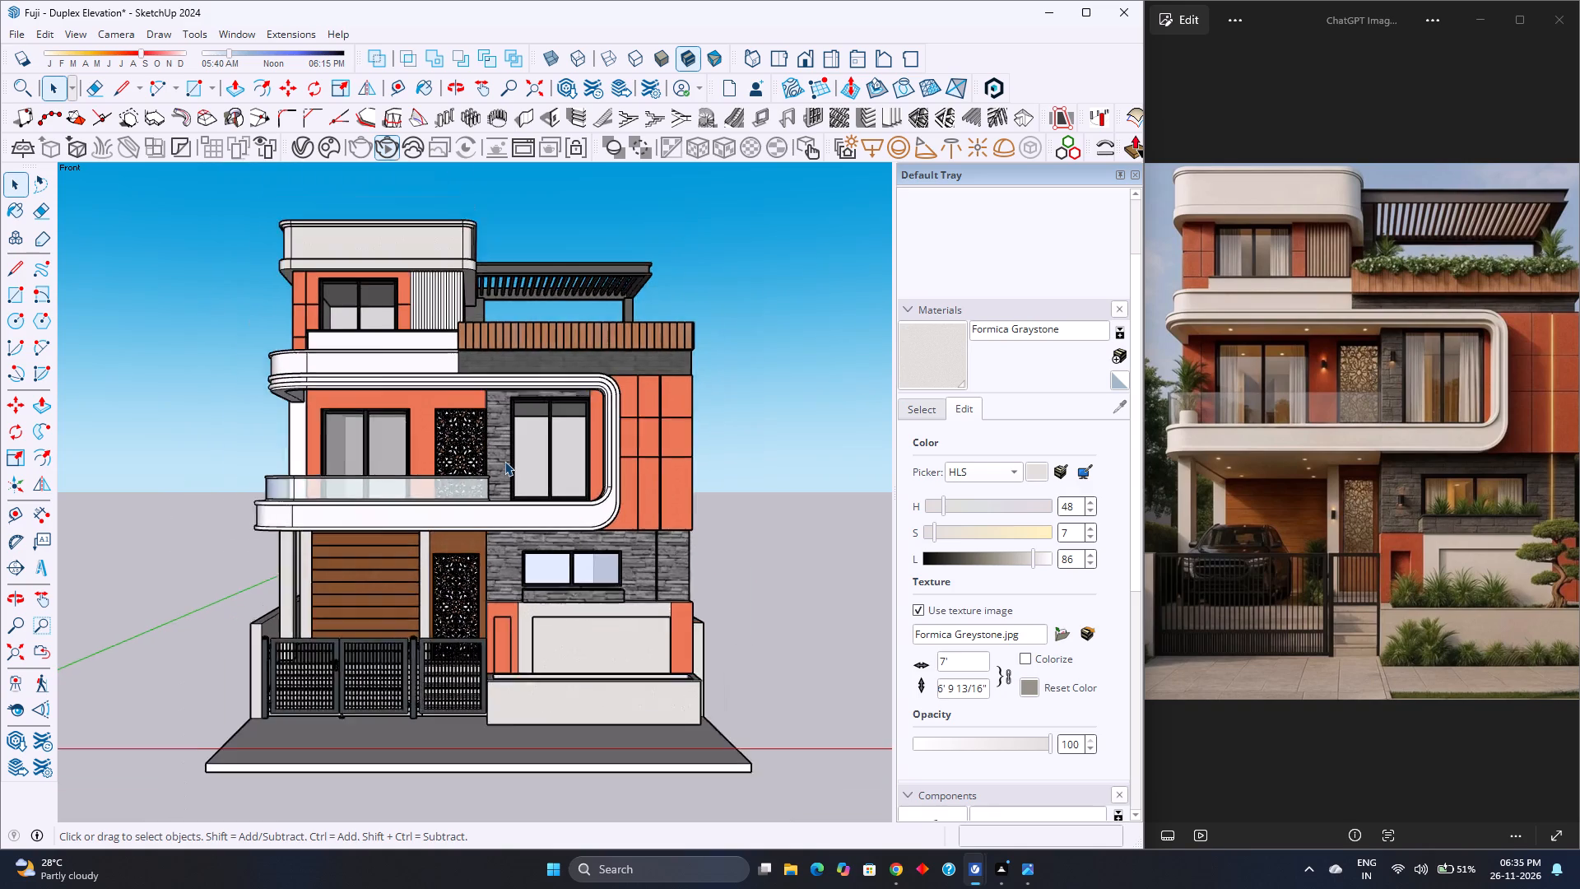
{"action": "scroll", "coordinate": [504, 461], "scroll_direction": "up", "scroll_amount": 4}
{"action": "scroll", "coordinate": [504, 461], "scroll_direction": "down", "scroll_amount": 3}
{"action": "scroll", "coordinate": [504, 461], "scroll_direction": "up", "scroll_amount": 3}
{"action": "scroll", "coordinate": [504, 461], "scroll_direction": "down", "scroll_amount": 4}
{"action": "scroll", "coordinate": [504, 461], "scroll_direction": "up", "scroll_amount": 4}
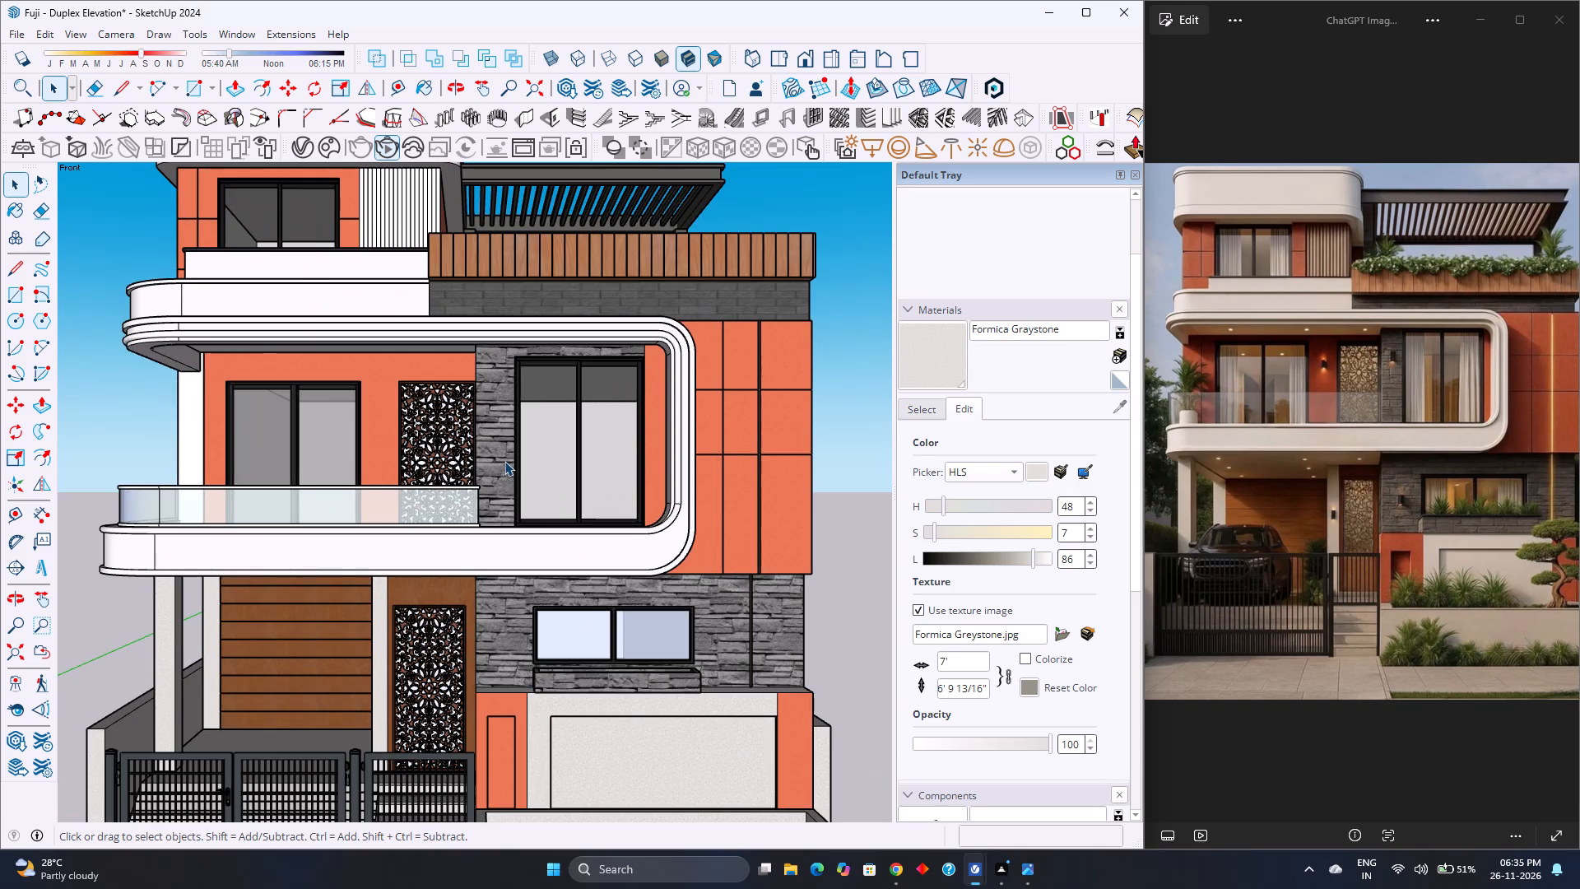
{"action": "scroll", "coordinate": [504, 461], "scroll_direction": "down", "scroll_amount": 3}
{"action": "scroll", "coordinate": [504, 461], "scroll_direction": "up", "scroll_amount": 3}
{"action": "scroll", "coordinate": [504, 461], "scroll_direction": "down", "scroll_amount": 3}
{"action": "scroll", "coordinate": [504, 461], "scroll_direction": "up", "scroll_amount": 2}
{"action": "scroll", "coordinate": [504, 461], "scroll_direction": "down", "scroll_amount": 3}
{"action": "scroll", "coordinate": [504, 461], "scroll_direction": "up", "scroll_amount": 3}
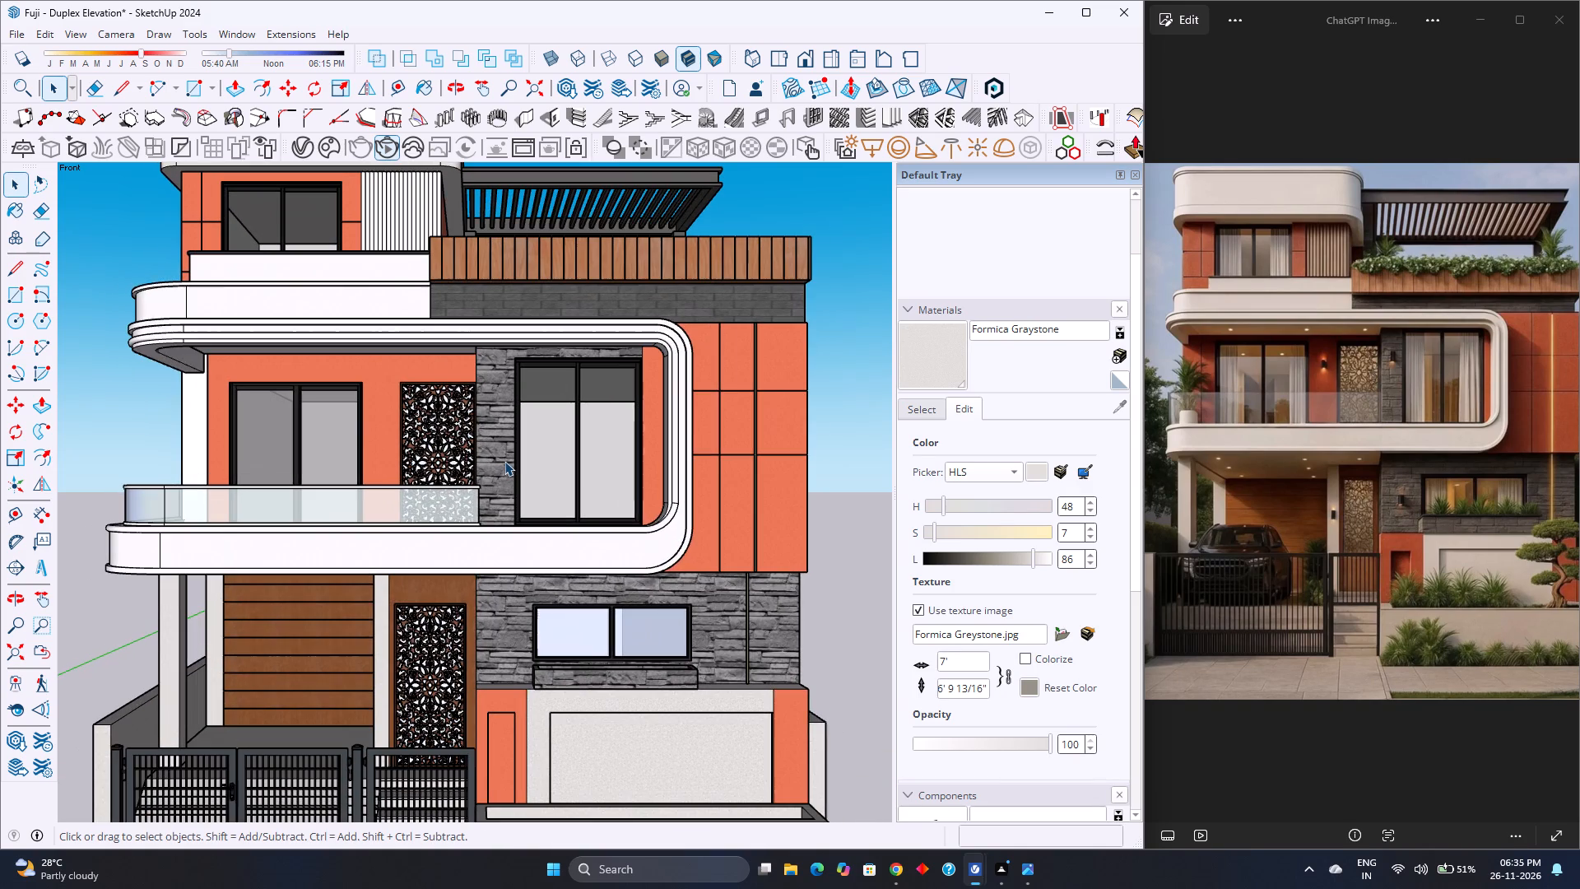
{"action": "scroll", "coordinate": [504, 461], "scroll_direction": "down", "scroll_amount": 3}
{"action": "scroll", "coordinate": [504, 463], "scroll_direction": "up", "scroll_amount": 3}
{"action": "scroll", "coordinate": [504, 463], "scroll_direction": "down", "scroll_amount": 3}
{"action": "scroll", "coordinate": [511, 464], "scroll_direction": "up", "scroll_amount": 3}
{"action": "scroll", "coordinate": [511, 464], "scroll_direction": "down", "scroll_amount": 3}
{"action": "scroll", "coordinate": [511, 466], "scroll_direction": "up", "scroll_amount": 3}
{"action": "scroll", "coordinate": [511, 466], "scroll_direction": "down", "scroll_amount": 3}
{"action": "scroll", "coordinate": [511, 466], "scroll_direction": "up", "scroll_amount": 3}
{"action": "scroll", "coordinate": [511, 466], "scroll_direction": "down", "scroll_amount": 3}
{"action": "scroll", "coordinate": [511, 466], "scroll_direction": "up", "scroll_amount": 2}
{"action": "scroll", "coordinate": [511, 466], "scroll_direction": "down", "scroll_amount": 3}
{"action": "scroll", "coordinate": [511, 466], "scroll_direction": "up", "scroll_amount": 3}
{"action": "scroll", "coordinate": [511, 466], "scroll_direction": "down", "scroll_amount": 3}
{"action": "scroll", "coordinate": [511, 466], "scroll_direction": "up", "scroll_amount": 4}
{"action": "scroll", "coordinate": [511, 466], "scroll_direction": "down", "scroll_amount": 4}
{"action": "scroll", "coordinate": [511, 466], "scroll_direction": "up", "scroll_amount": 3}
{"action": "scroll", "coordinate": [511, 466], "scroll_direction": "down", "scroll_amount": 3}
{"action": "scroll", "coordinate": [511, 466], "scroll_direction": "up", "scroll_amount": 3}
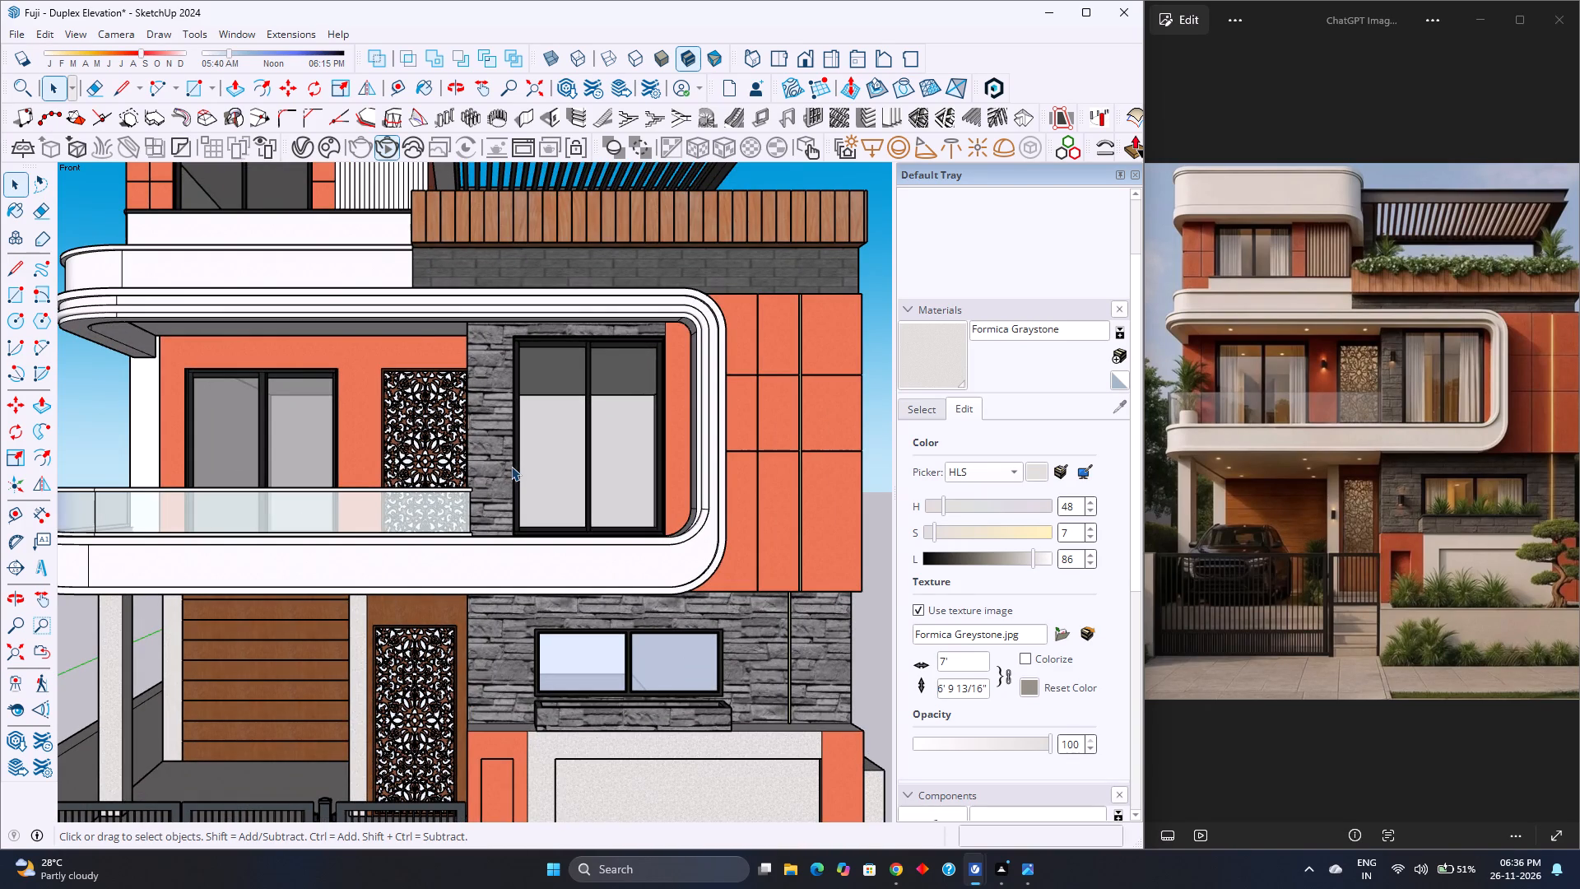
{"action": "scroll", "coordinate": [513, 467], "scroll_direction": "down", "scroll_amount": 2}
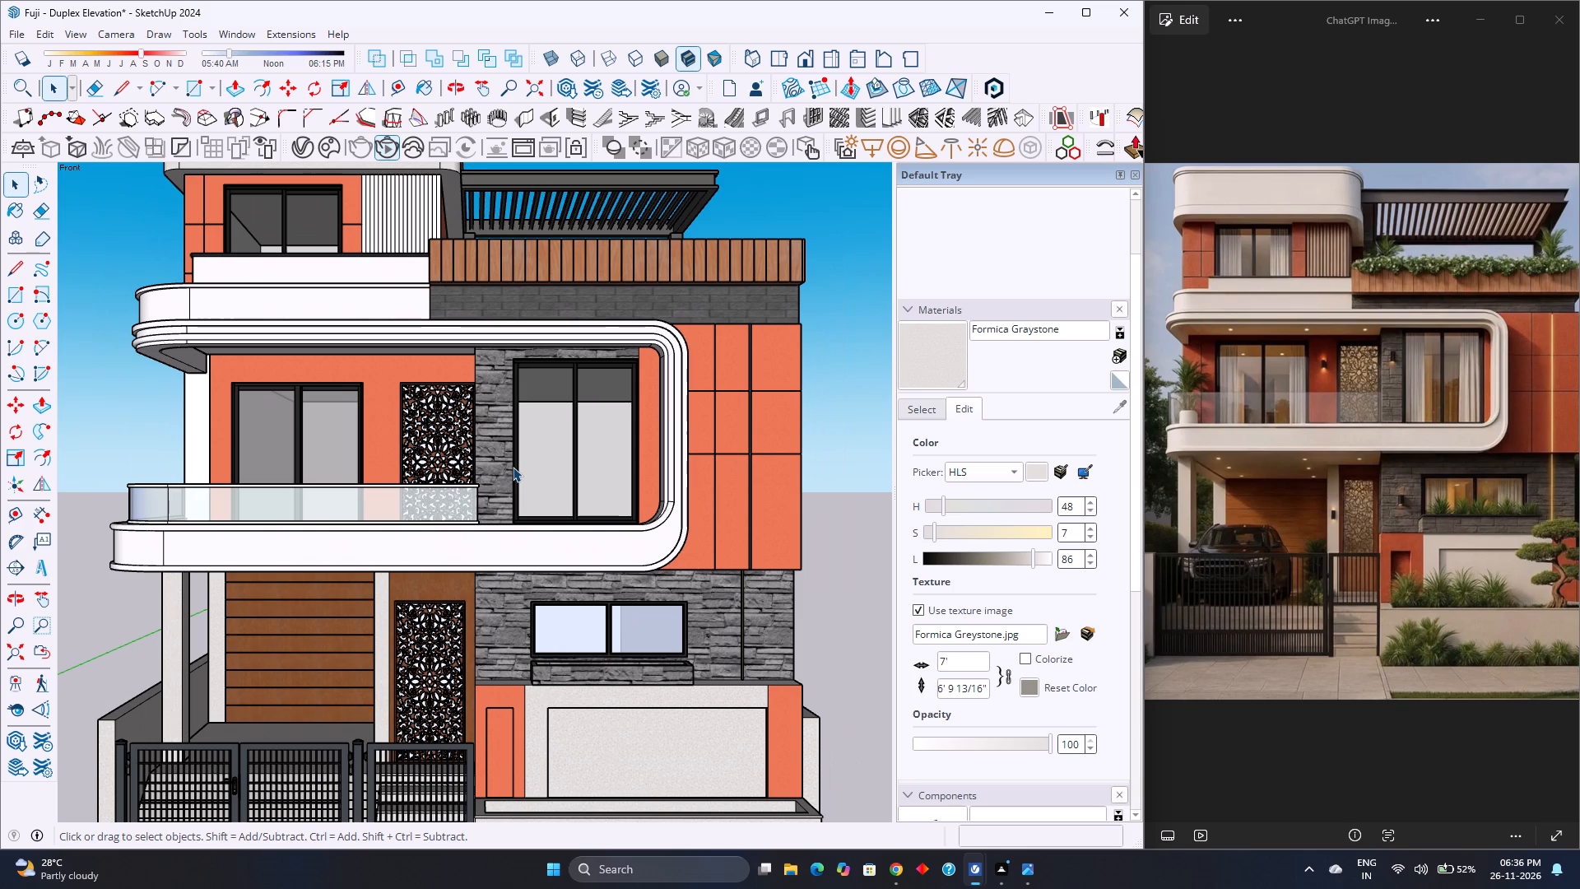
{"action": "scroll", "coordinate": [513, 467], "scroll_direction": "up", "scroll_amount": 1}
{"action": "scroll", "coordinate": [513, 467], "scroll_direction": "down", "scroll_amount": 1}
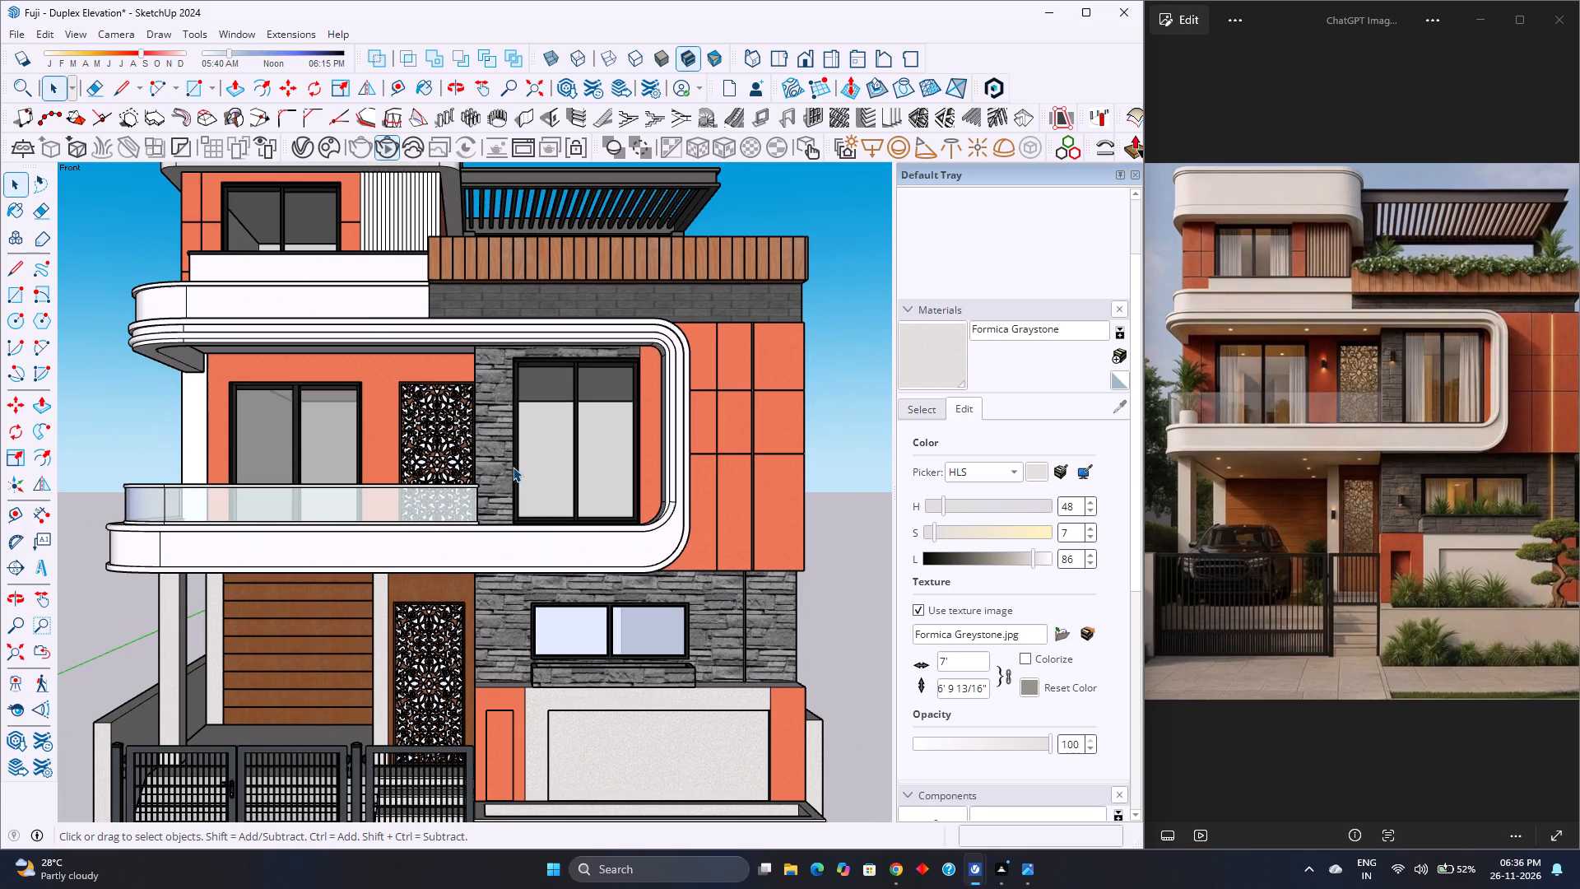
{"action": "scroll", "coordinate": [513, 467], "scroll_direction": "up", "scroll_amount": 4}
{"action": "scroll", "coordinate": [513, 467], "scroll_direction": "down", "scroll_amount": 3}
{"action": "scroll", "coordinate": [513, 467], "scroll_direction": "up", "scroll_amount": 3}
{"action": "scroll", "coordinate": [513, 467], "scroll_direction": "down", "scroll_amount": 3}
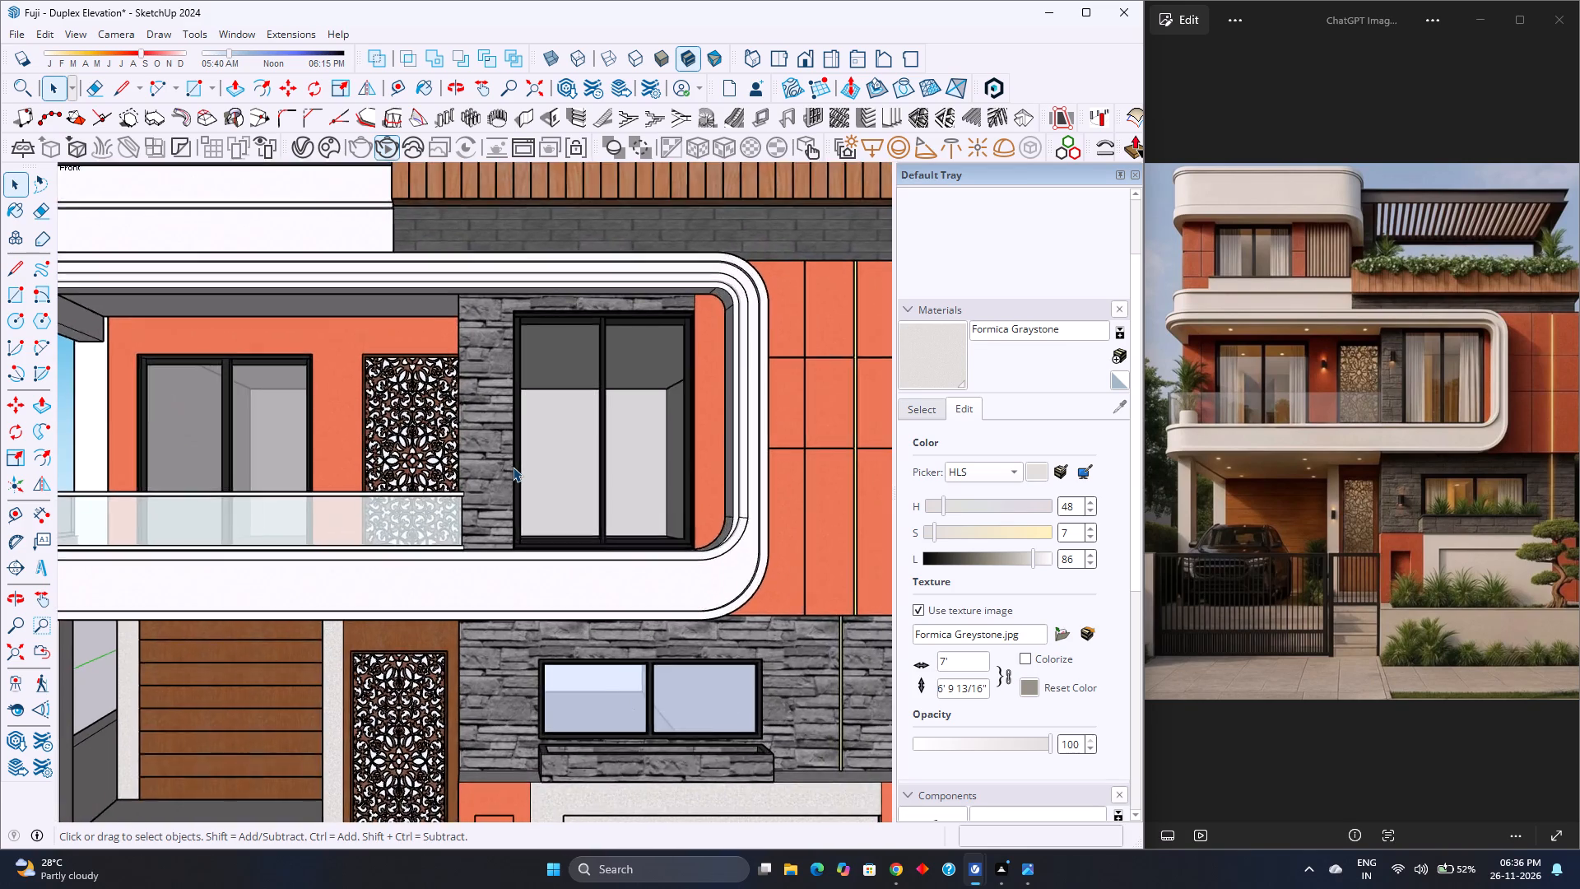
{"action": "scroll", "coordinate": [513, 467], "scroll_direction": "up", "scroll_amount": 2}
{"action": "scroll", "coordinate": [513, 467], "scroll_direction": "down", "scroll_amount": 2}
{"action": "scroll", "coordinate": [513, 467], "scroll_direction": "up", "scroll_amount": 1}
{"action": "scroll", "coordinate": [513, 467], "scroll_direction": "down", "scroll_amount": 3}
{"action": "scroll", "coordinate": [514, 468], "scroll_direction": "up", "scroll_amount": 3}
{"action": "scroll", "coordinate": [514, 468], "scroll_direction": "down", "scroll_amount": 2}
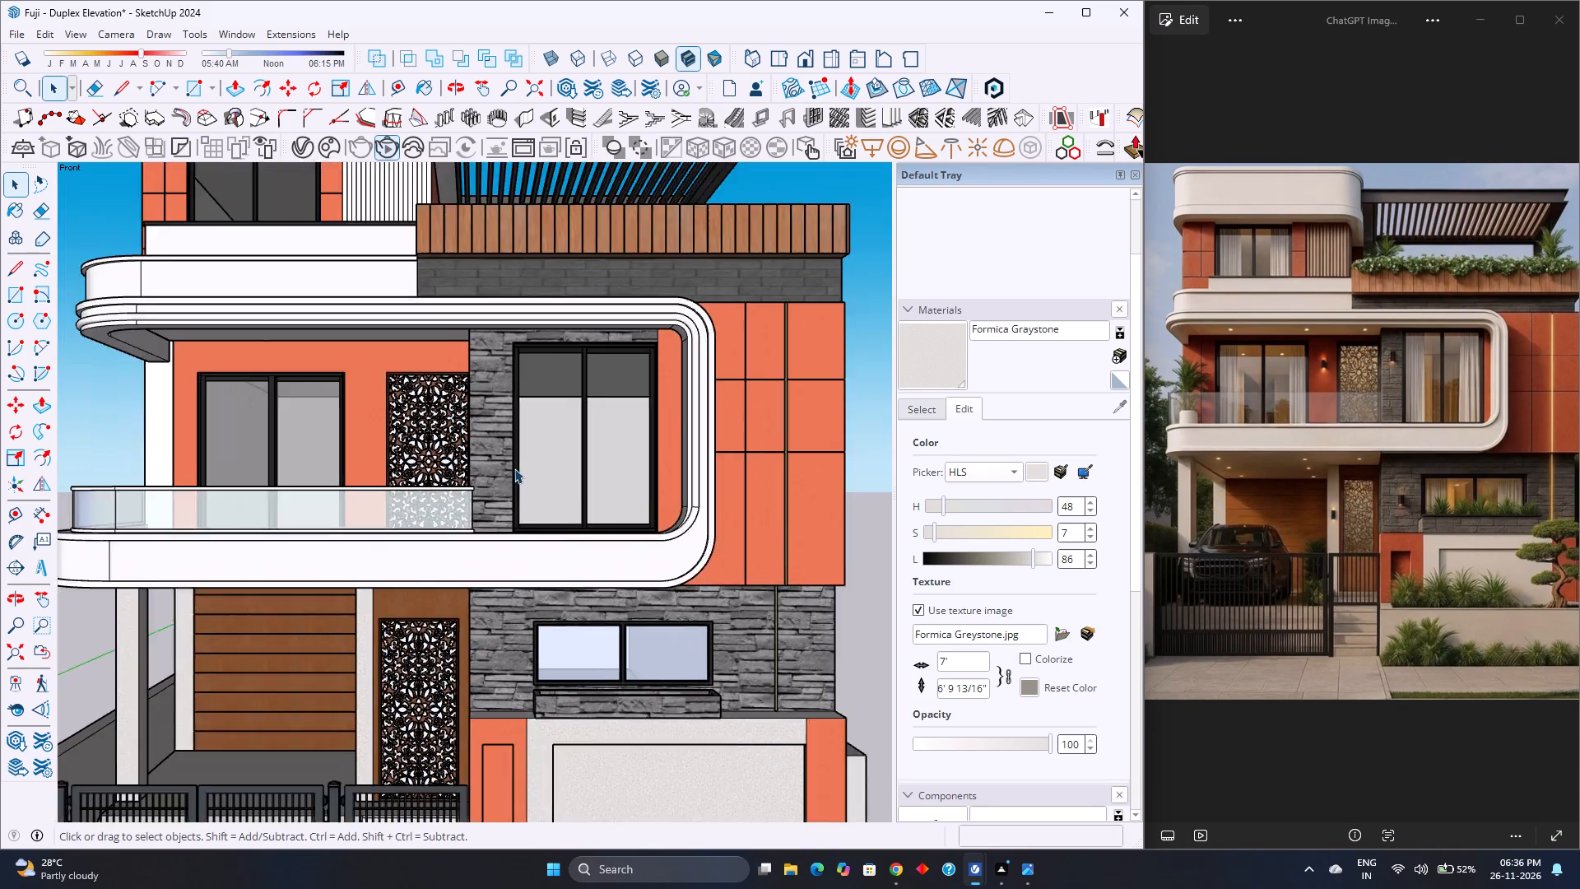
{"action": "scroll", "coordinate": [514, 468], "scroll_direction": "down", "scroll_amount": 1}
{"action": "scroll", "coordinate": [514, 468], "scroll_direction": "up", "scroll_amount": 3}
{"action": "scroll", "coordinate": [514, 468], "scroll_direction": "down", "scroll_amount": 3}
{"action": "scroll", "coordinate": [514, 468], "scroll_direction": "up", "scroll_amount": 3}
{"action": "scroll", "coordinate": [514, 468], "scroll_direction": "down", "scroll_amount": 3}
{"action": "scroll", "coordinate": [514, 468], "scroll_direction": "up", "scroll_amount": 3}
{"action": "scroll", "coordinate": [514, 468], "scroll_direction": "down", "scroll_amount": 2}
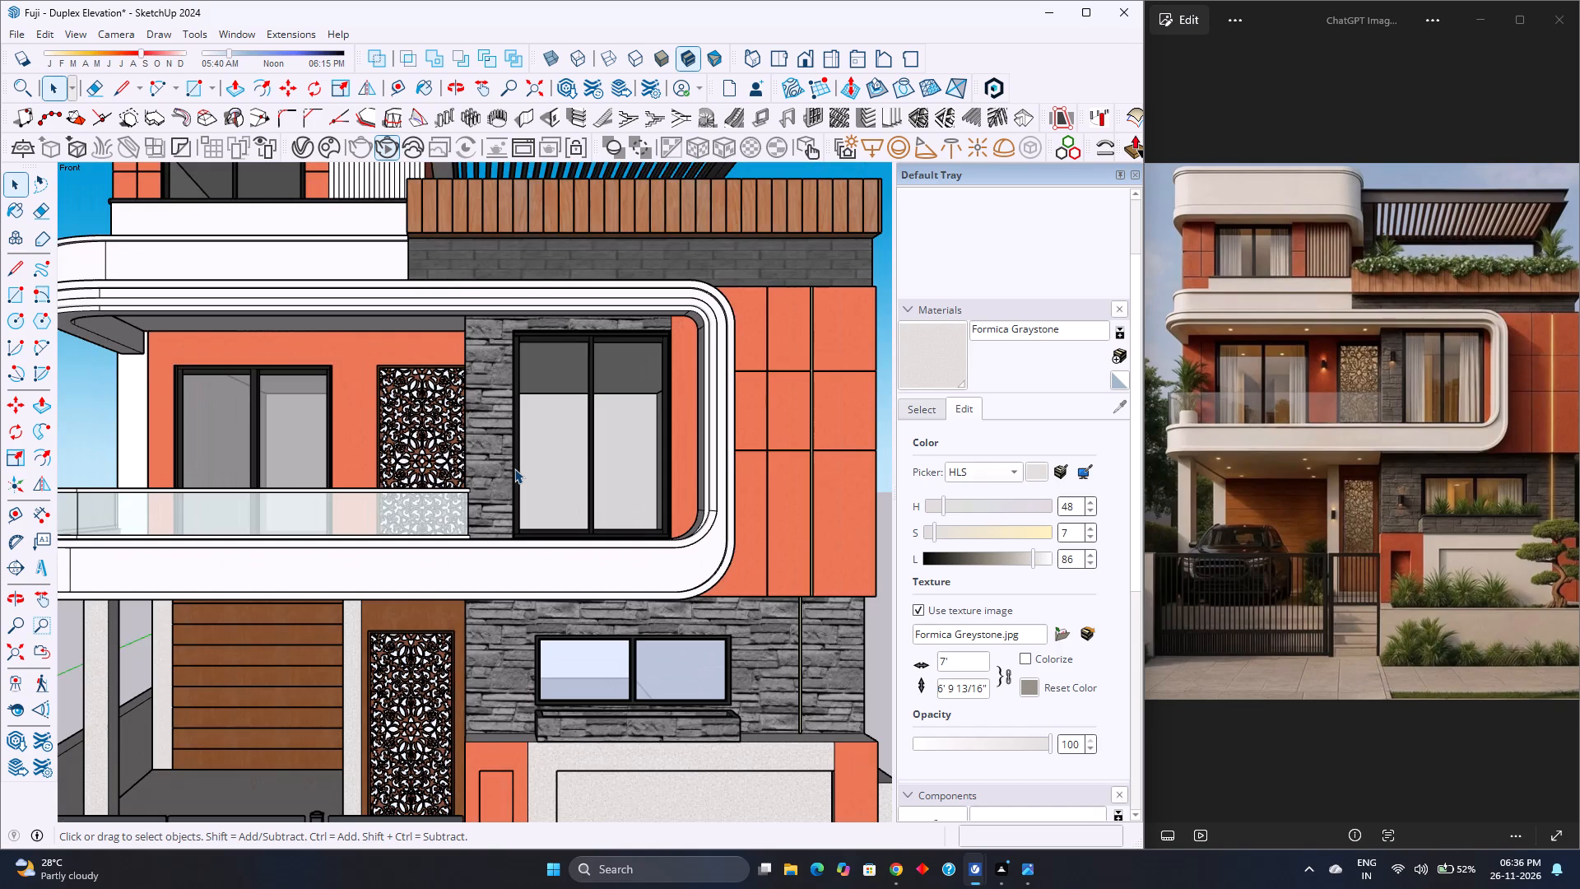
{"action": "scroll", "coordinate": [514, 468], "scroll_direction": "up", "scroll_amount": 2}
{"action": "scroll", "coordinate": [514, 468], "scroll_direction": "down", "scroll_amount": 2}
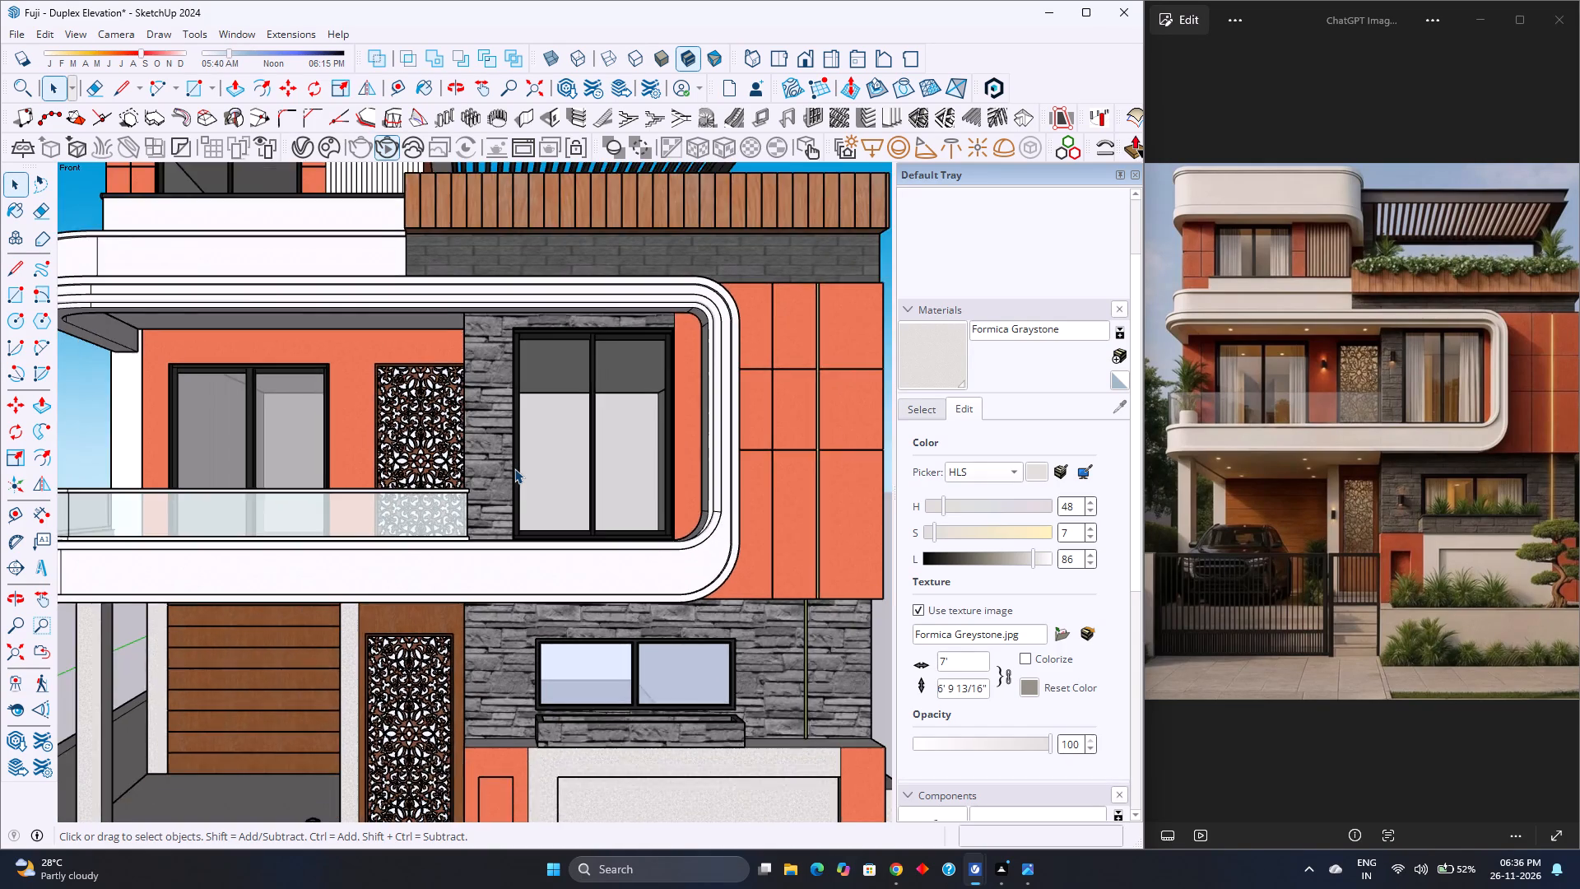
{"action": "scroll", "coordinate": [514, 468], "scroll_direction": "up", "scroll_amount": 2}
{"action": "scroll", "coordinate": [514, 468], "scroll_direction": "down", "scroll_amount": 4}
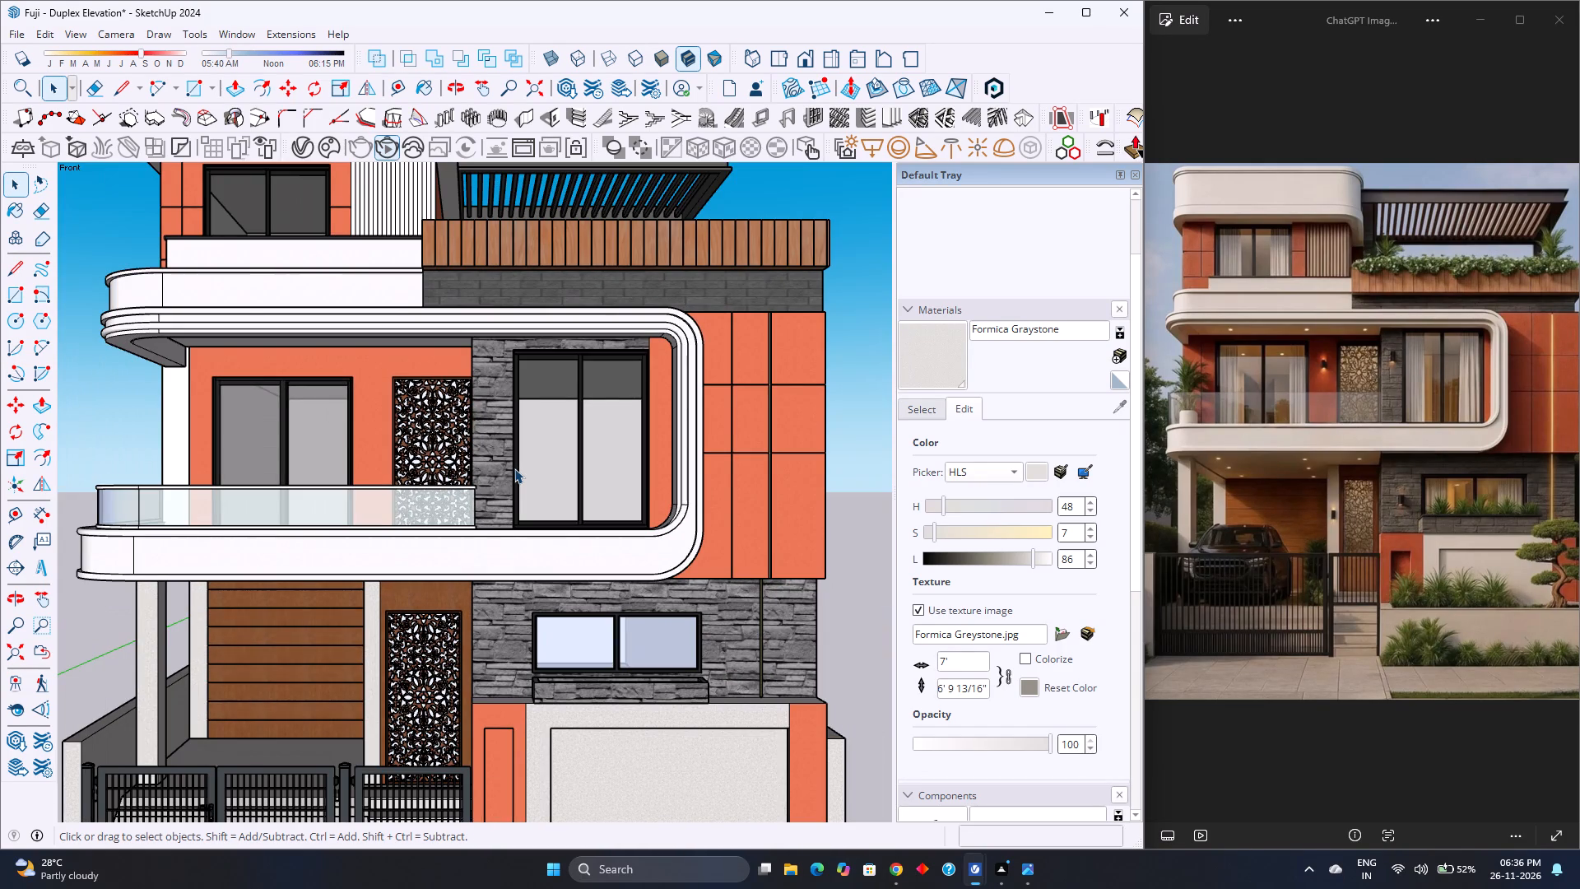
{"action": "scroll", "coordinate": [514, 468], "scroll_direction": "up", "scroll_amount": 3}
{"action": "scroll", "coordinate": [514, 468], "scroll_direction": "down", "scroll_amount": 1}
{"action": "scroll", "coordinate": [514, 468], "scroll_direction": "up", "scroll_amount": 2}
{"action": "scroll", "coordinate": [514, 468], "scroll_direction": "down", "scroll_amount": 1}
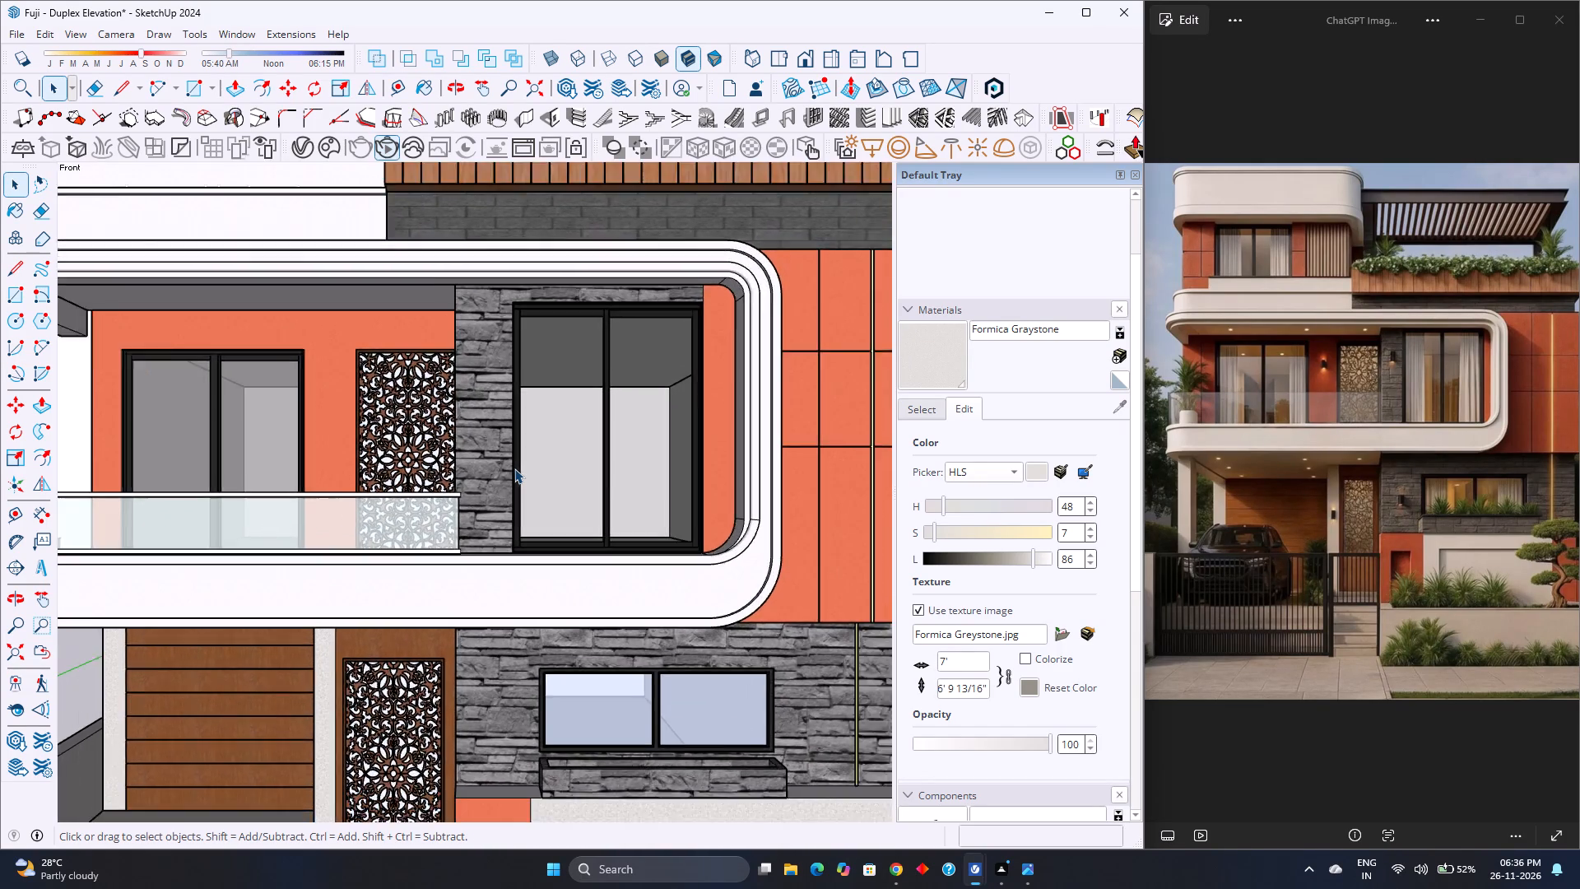
Examine the duplex's front facade around the first-floor stone cladding, sliding window and curved white frame at close and medium distances.
{"action": "scroll", "coordinate": [514, 468], "scroll_direction": "down", "scroll_amount": 1}
{"action": "scroll", "coordinate": [514, 468], "scroll_direction": "up", "scroll_amount": 3}
{"action": "scroll", "coordinate": [514, 468], "scroll_direction": "down", "scroll_amount": 6}
{"action": "scroll", "coordinate": [514, 468], "scroll_direction": "up", "scroll_amount": 3}
{"action": "scroll", "coordinate": [514, 468], "scroll_direction": "down", "scroll_amount": 4}
{"action": "scroll", "coordinate": [514, 468], "scroll_direction": "up", "scroll_amount": 3}
{"action": "scroll", "coordinate": [514, 468], "scroll_direction": "down", "scroll_amount": 1}
{"action": "scroll", "coordinate": [514, 468], "scroll_direction": "up", "scroll_amount": 1}
{"action": "scroll", "coordinate": [514, 468], "scroll_direction": "down", "scroll_amount": 2}
{"action": "scroll", "coordinate": [514, 468], "scroll_direction": "up", "scroll_amount": 2}
{"action": "scroll", "coordinate": [514, 468], "scroll_direction": "down", "scroll_amount": 2}
{"action": "scroll", "coordinate": [514, 468], "scroll_direction": "up", "scroll_amount": 1}
{"action": "scroll", "coordinate": [514, 468], "scroll_direction": "down", "scroll_amount": 2}
{"action": "scroll", "coordinate": [515, 470], "scroll_direction": "up", "scroll_amount": 3}
{"action": "scroll", "coordinate": [515, 470], "scroll_direction": "down", "scroll_amount": 4}
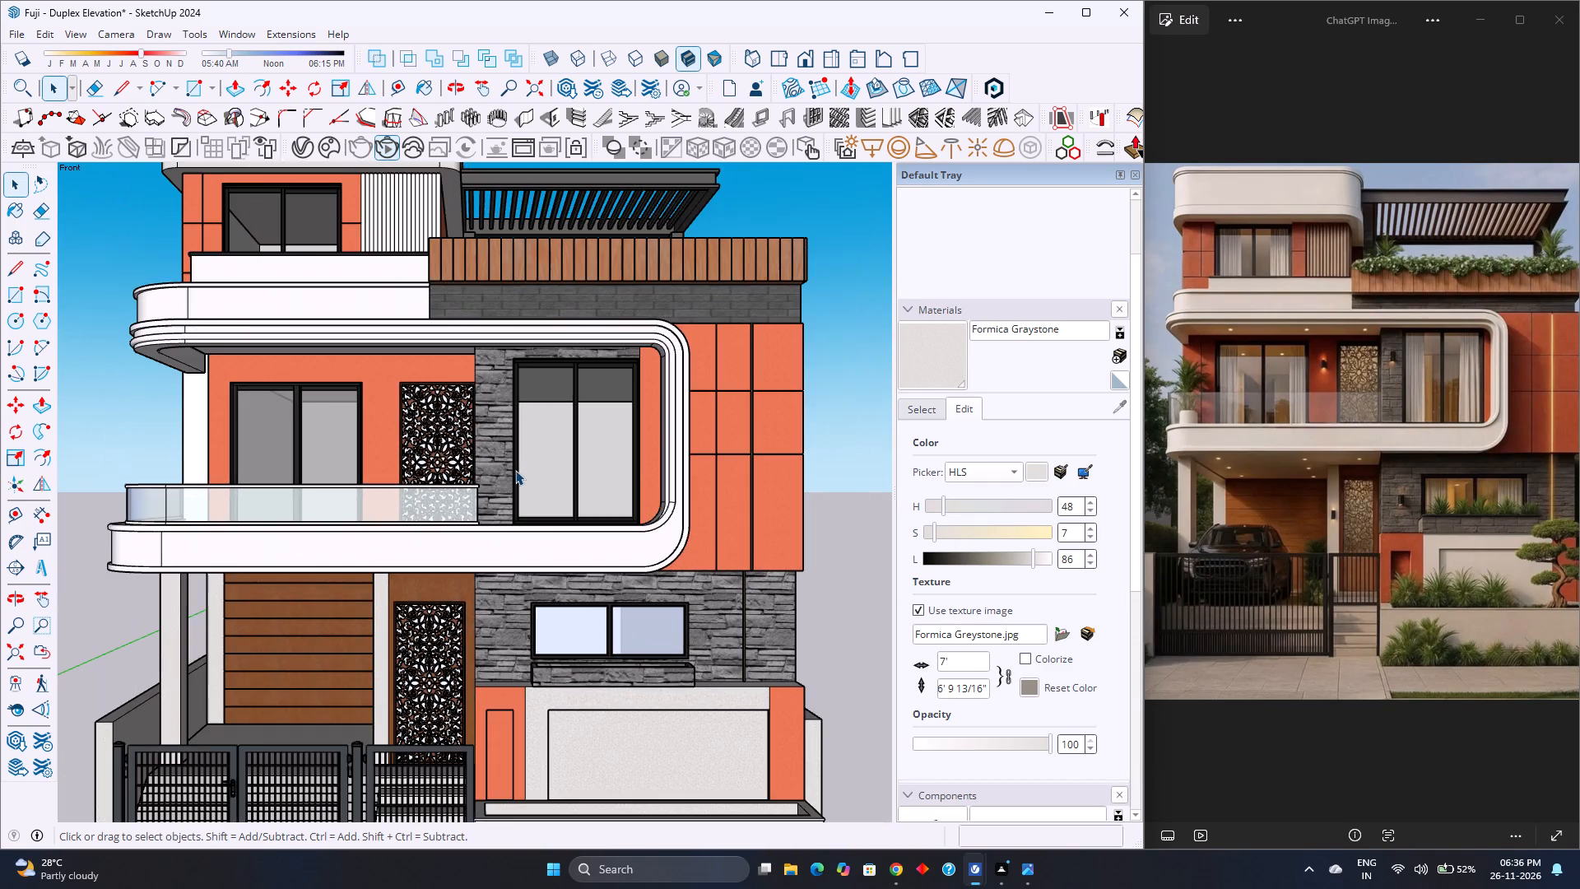
{"action": "scroll", "coordinate": [515, 470], "scroll_direction": "down", "scroll_amount": 3}
{"action": "scroll", "coordinate": [515, 470], "scroll_direction": "up", "scroll_amount": 3}
{"action": "scroll", "coordinate": [515, 470], "scroll_direction": "down", "scroll_amount": 1}
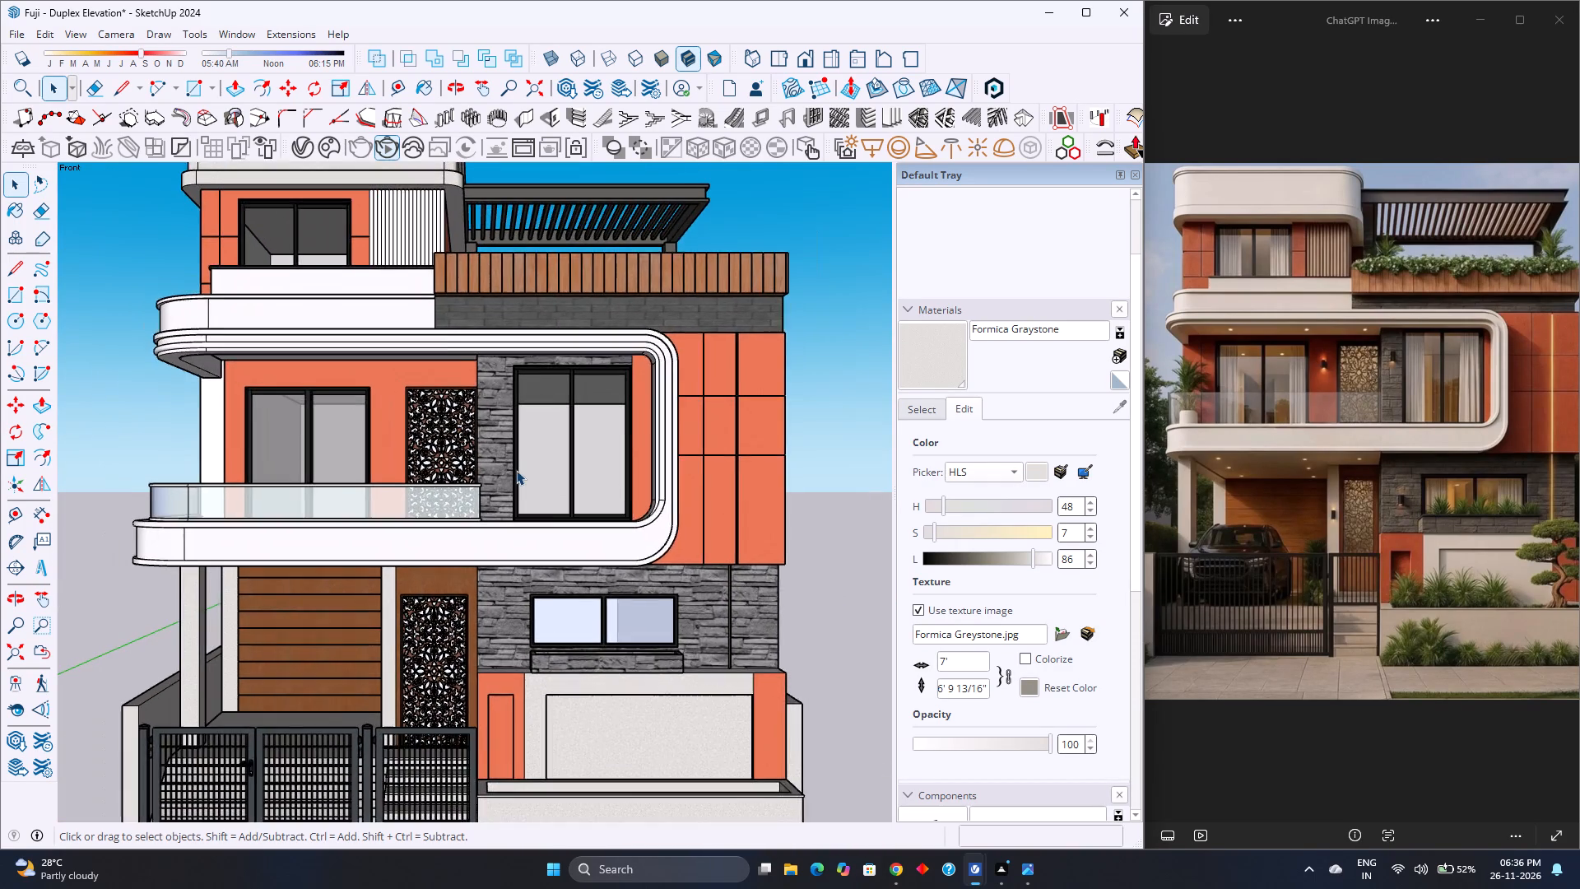
{"action": "scroll", "coordinate": [516, 470], "scroll_direction": "down", "scroll_amount": 1}
{"action": "scroll", "coordinate": [517, 470], "scroll_direction": "up", "scroll_amount": 2}
{"action": "scroll", "coordinate": [517, 470], "scroll_direction": "down", "scroll_amount": 3}
{"action": "scroll", "coordinate": [517, 470], "scroll_direction": "up", "scroll_amount": 4}
{"action": "scroll", "coordinate": [517, 470], "scroll_direction": "down", "scroll_amount": 3}
{"action": "scroll", "coordinate": [518, 472], "scroll_direction": "up", "scroll_amount": 3}
{"action": "scroll", "coordinate": [518, 472], "scroll_direction": "down", "scroll_amount": 4}
{"action": "scroll", "coordinate": [518, 472], "scroll_direction": "up", "scroll_amount": 3}
{"action": "scroll", "coordinate": [518, 472], "scroll_direction": "down", "scroll_amount": 1}
{"action": "scroll", "coordinate": [518, 472], "scroll_direction": "up", "scroll_amount": 2}
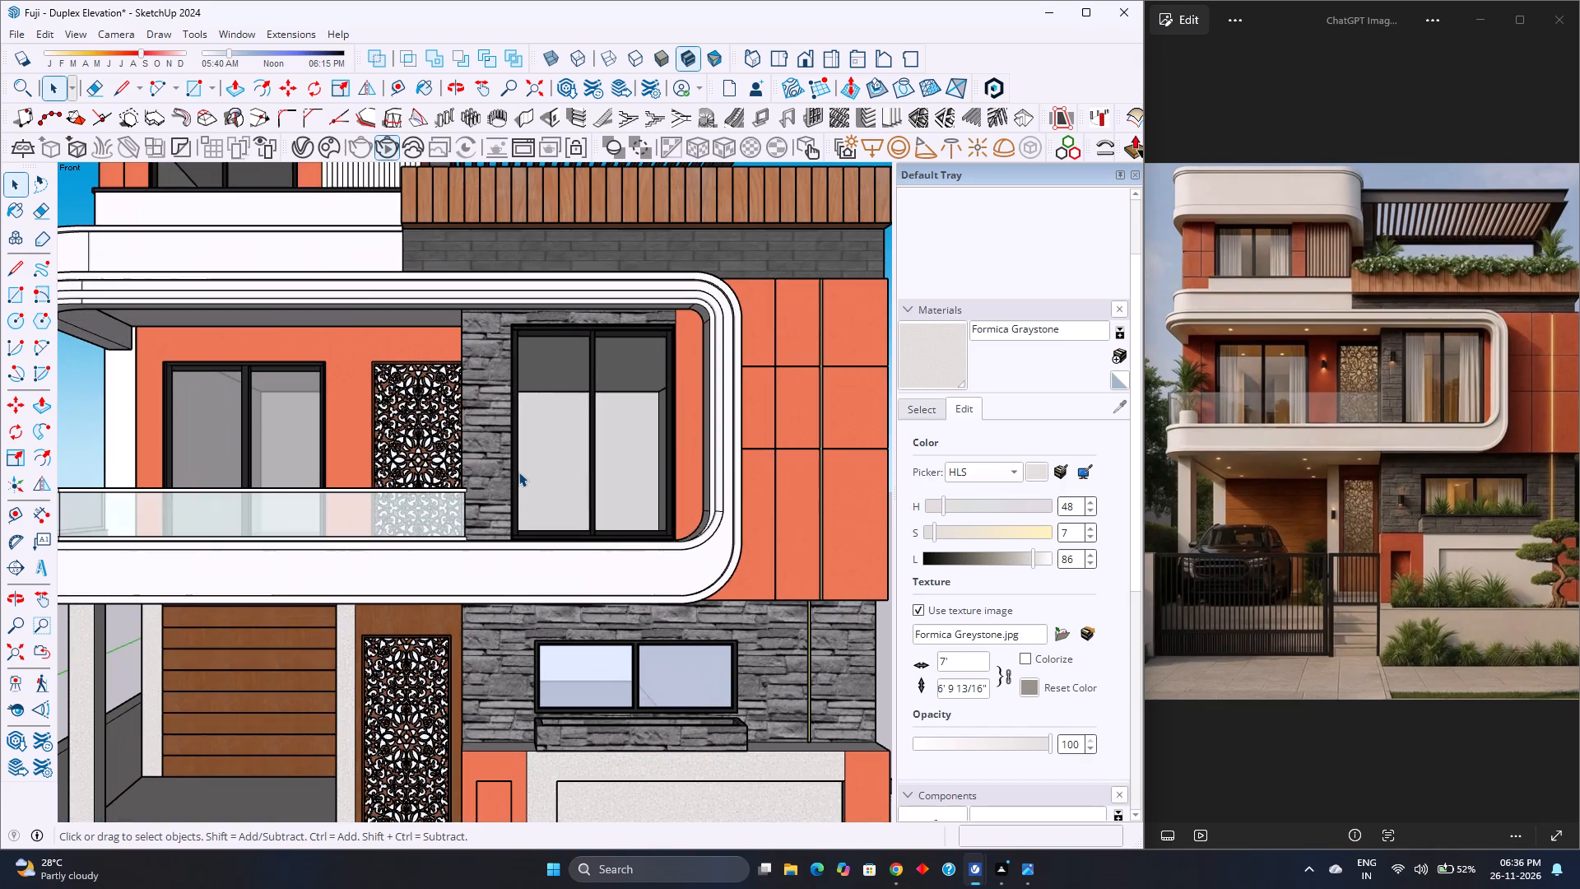
{"action": "scroll", "coordinate": [518, 472], "scroll_direction": "down", "scroll_amount": 3}
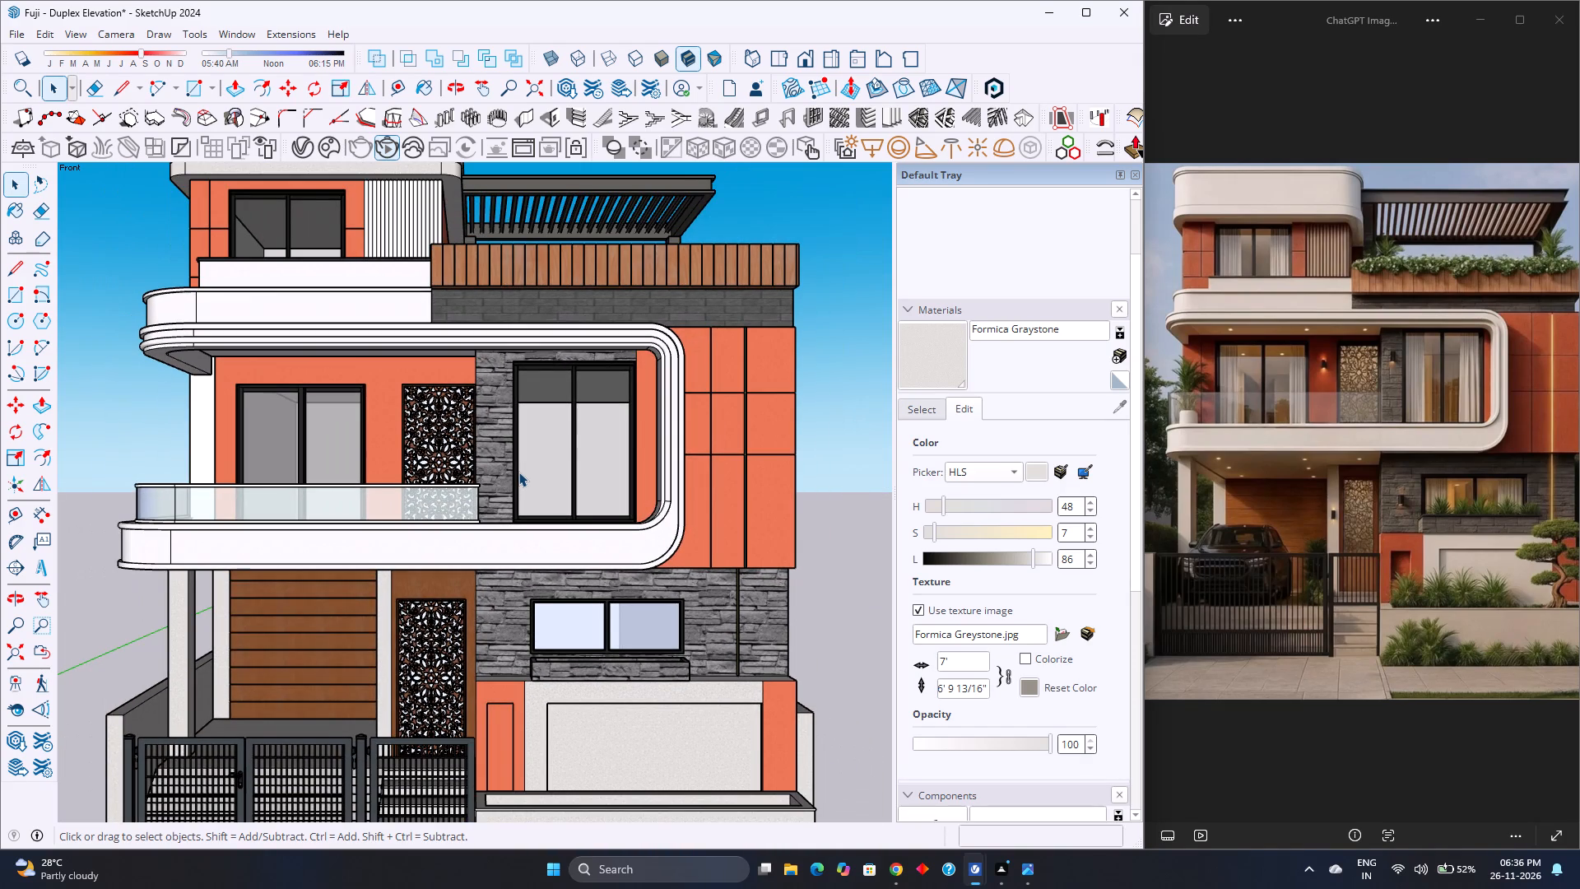
{"action": "scroll", "coordinate": [518, 472], "scroll_direction": "down", "scroll_amount": 1}
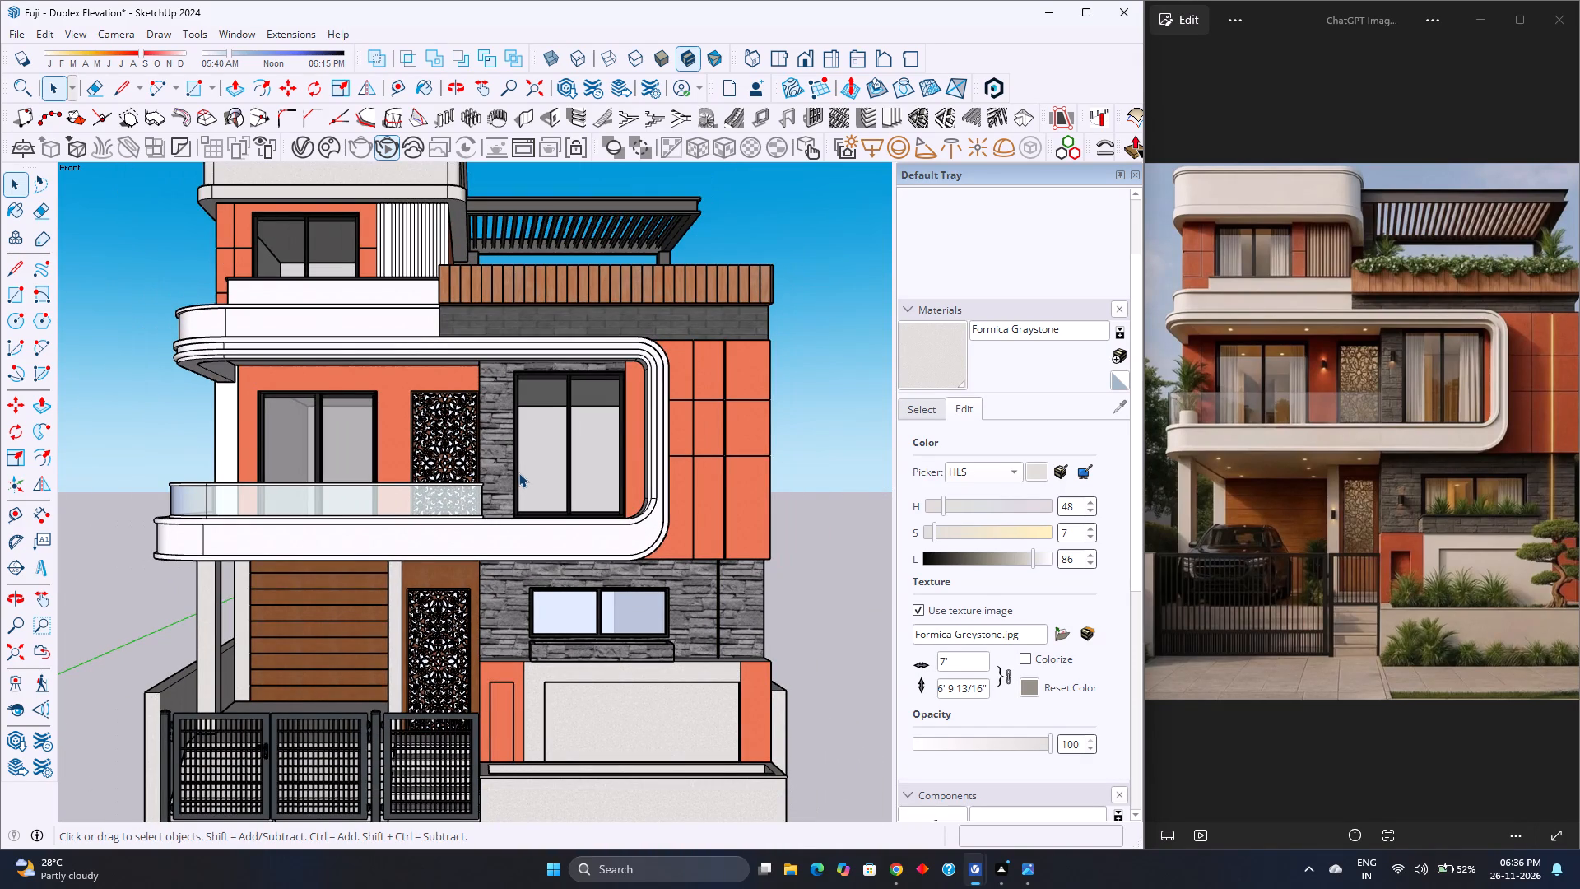
{"action": "scroll", "coordinate": [518, 472], "scroll_direction": "up", "scroll_amount": 2}
{"action": "scroll", "coordinate": [519, 473], "scroll_direction": "down", "scroll_amount": 2}
{"action": "scroll", "coordinate": [521, 473], "scroll_direction": "up", "scroll_amount": 2}
{"action": "scroll", "coordinate": [521, 473], "scroll_direction": "down", "scroll_amount": 2}
{"action": "scroll", "coordinate": [521, 473], "scroll_direction": "up", "scroll_amount": 3}
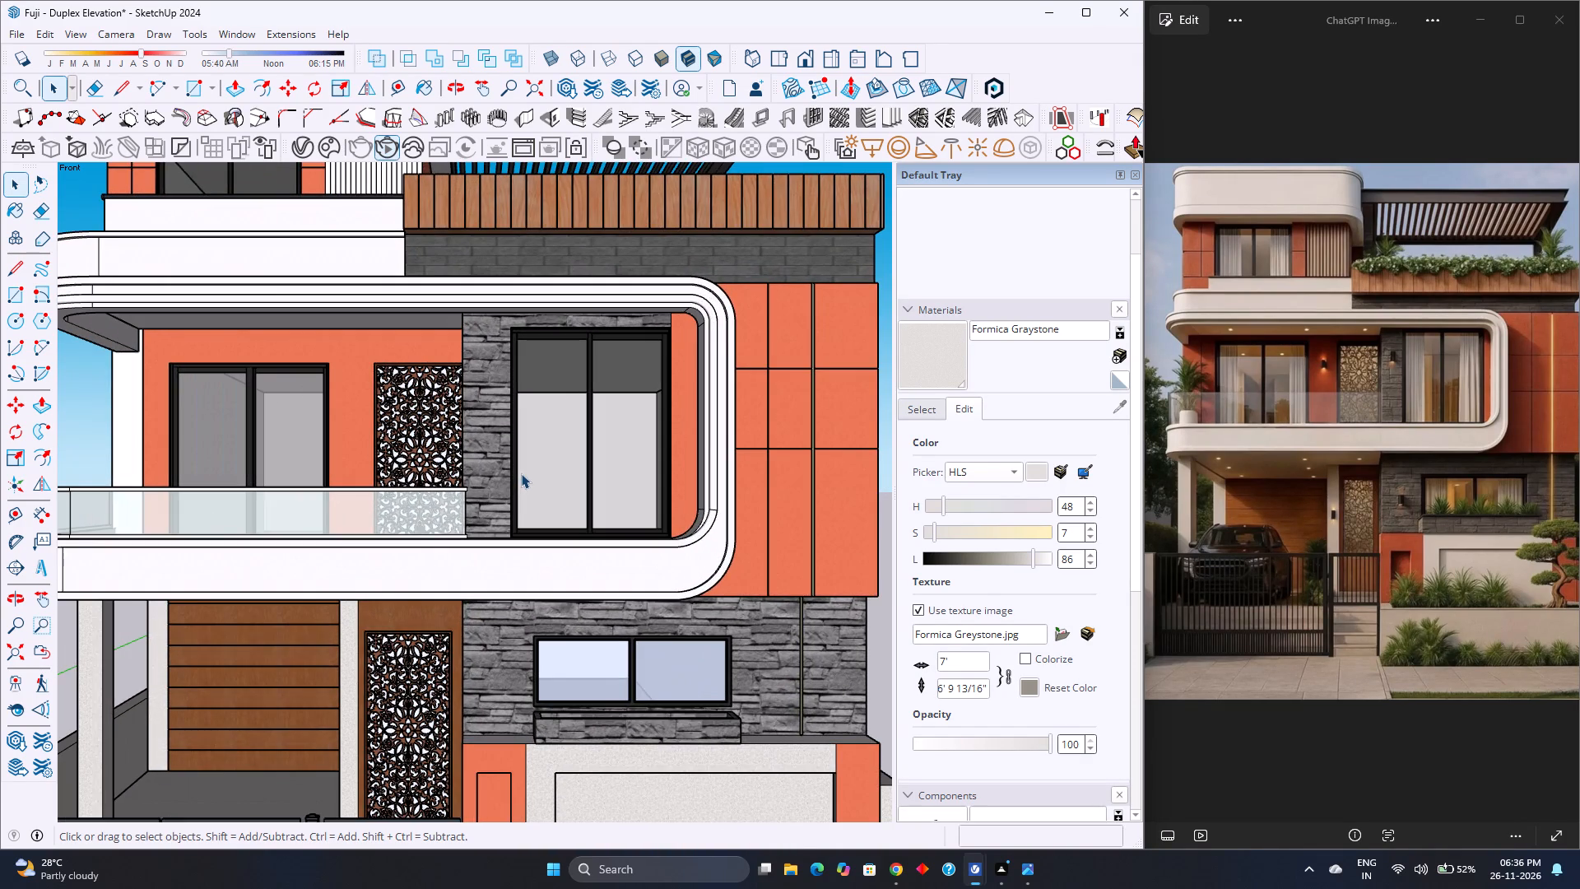
{"action": "scroll", "coordinate": [521, 473], "scroll_direction": "down", "scroll_amount": 2}
{"action": "scroll", "coordinate": [521, 473], "scroll_direction": "up", "scroll_amount": 2}
{"action": "scroll", "coordinate": [521, 473], "scroll_direction": "down", "scroll_amount": 2}
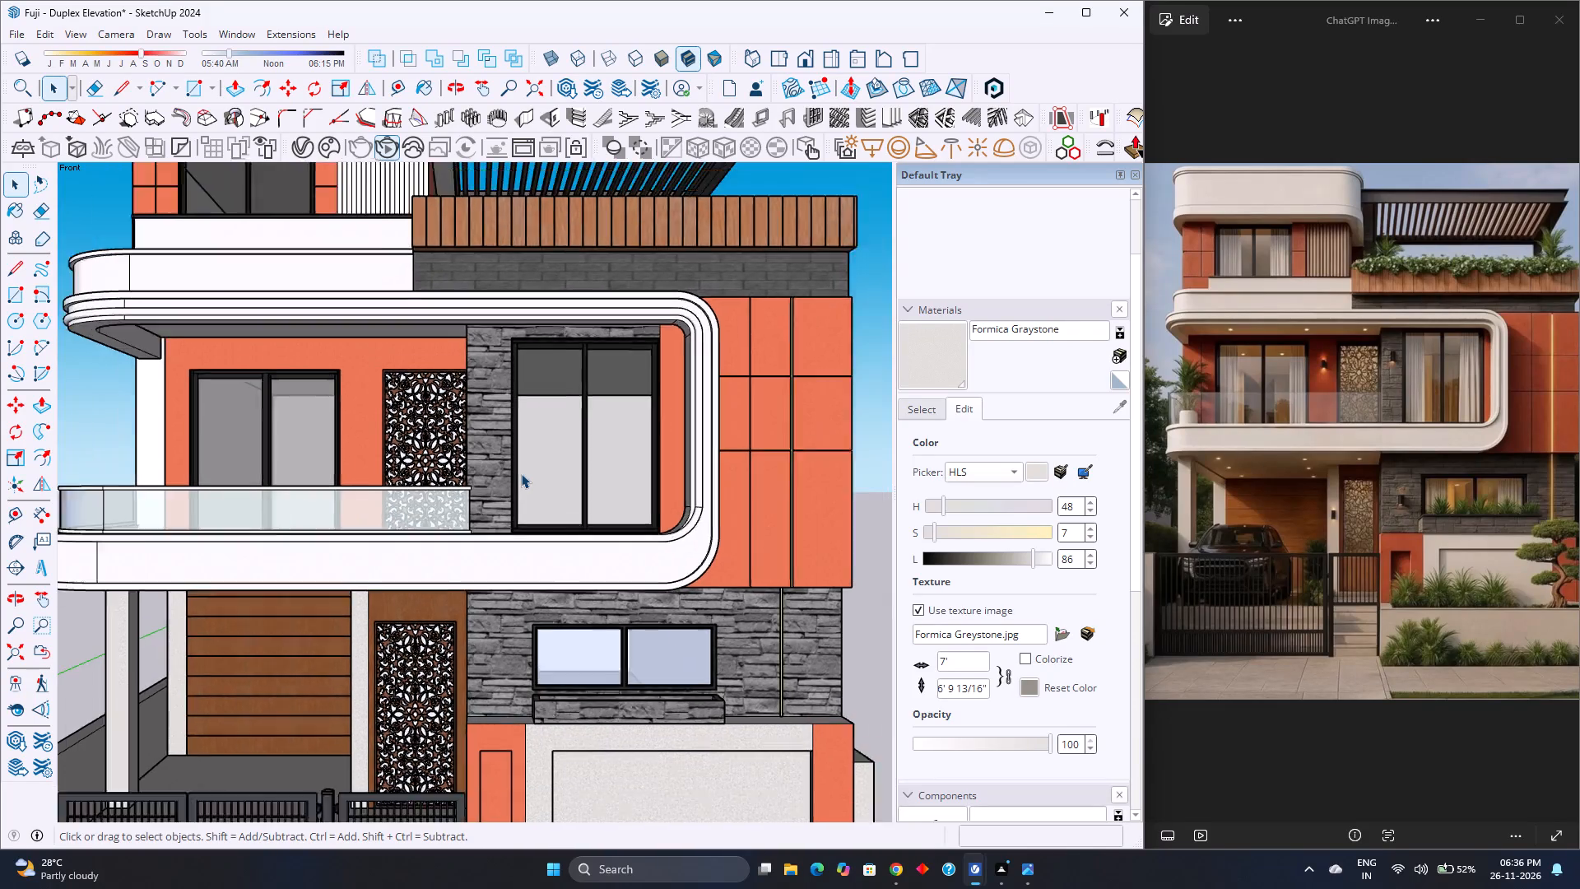
{"action": "scroll", "coordinate": [521, 473], "scroll_direction": "down", "scroll_amount": 1}
{"action": "scroll", "coordinate": [521, 473], "scroll_direction": "up", "scroll_amount": 3}
{"action": "scroll", "coordinate": [521, 473], "scroll_direction": "down", "scroll_amount": 3}
{"action": "scroll", "coordinate": [521, 473], "scroll_direction": "up", "scroll_amount": 4}
{"action": "scroll", "coordinate": [521, 473], "scroll_direction": "down", "scroll_amount": 4}
{"action": "scroll", "coordinate": [521, 473], "scroll_direction": "up", "scroll_amount": 3}
{"action": "scroll", "coordinate": [521, 473], "scroll_direction": "down", "scroll_amount": 3}
{"action": "scroll", "coordinate": [521, 473], "scroll_direction": "up", "scroll_amount": 3}
{"action": "scroll", "coordinate": [521, 473], "scroll_direction": "down", "scroll_amount": 3}
{"action": "scroll", "coordinate": [521, 473], "scroll_direction": "up", "scroll_amount": 2}
{"action": "scroll", "coordinate": [521, 473], "scroll_direction": "down", "scroll_amount": 2}
{"action": "scroll", "coordinate": [522, 474], "scroll_direction": "up", "scroll_amount": 2}
{"action": "scroll", "coordinate": [522, 474], "scroll_direction": "down", "scroll_amount": 3}
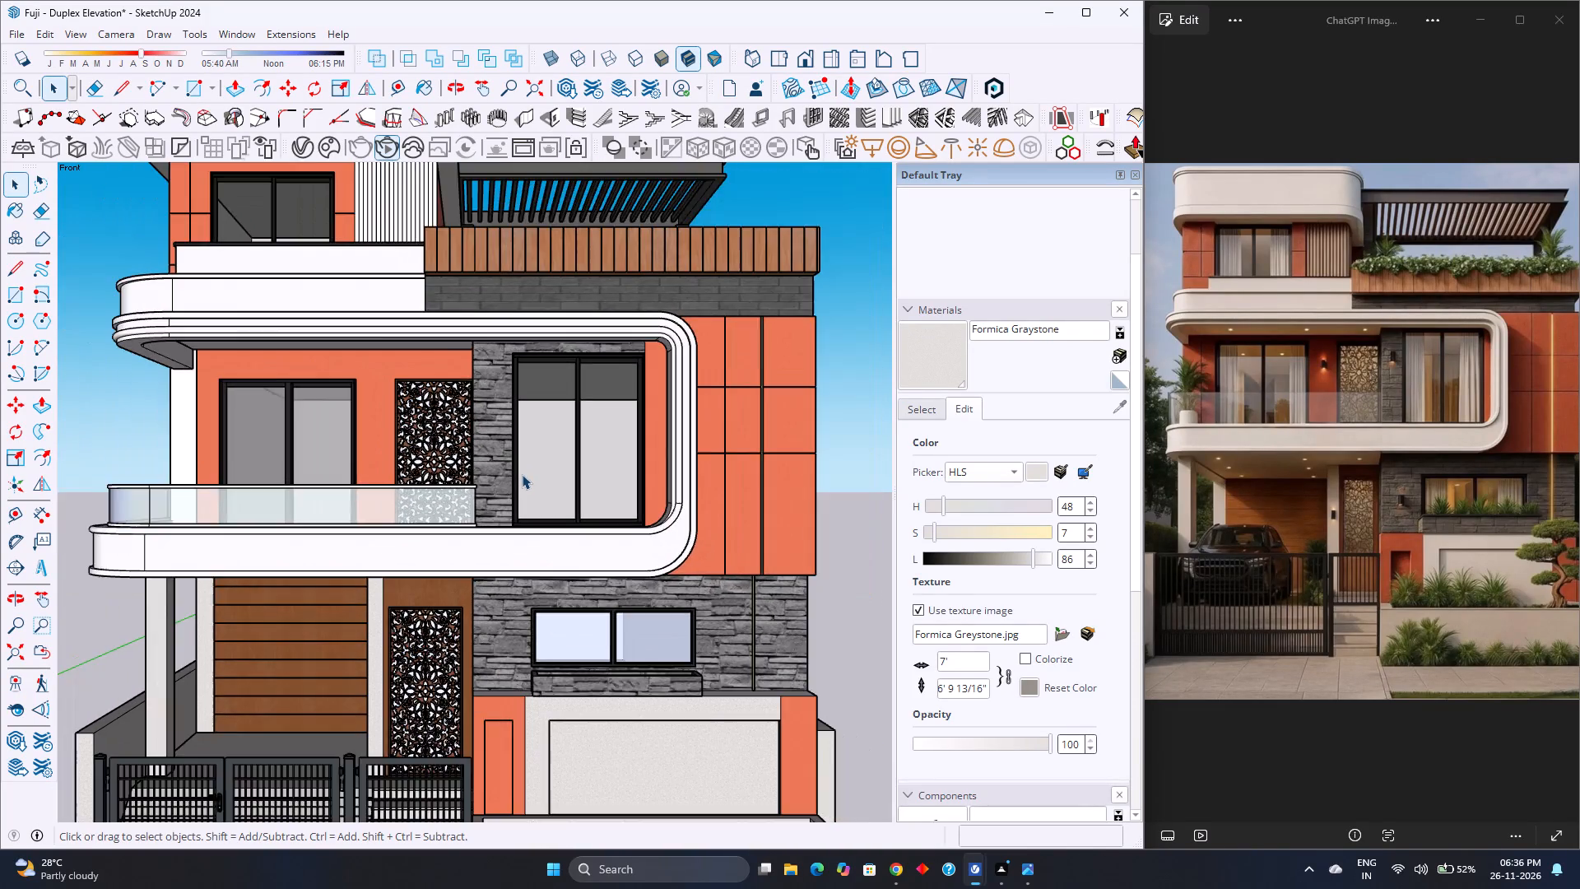
{"action": "scroll", "coordinate": [522, 474], "scroll_direction": "up", "scroll_amount": 2}
{"action": "scroll", "coordinate": [522, 474], "scroll_direction": "down", "scroll_amount": 2}
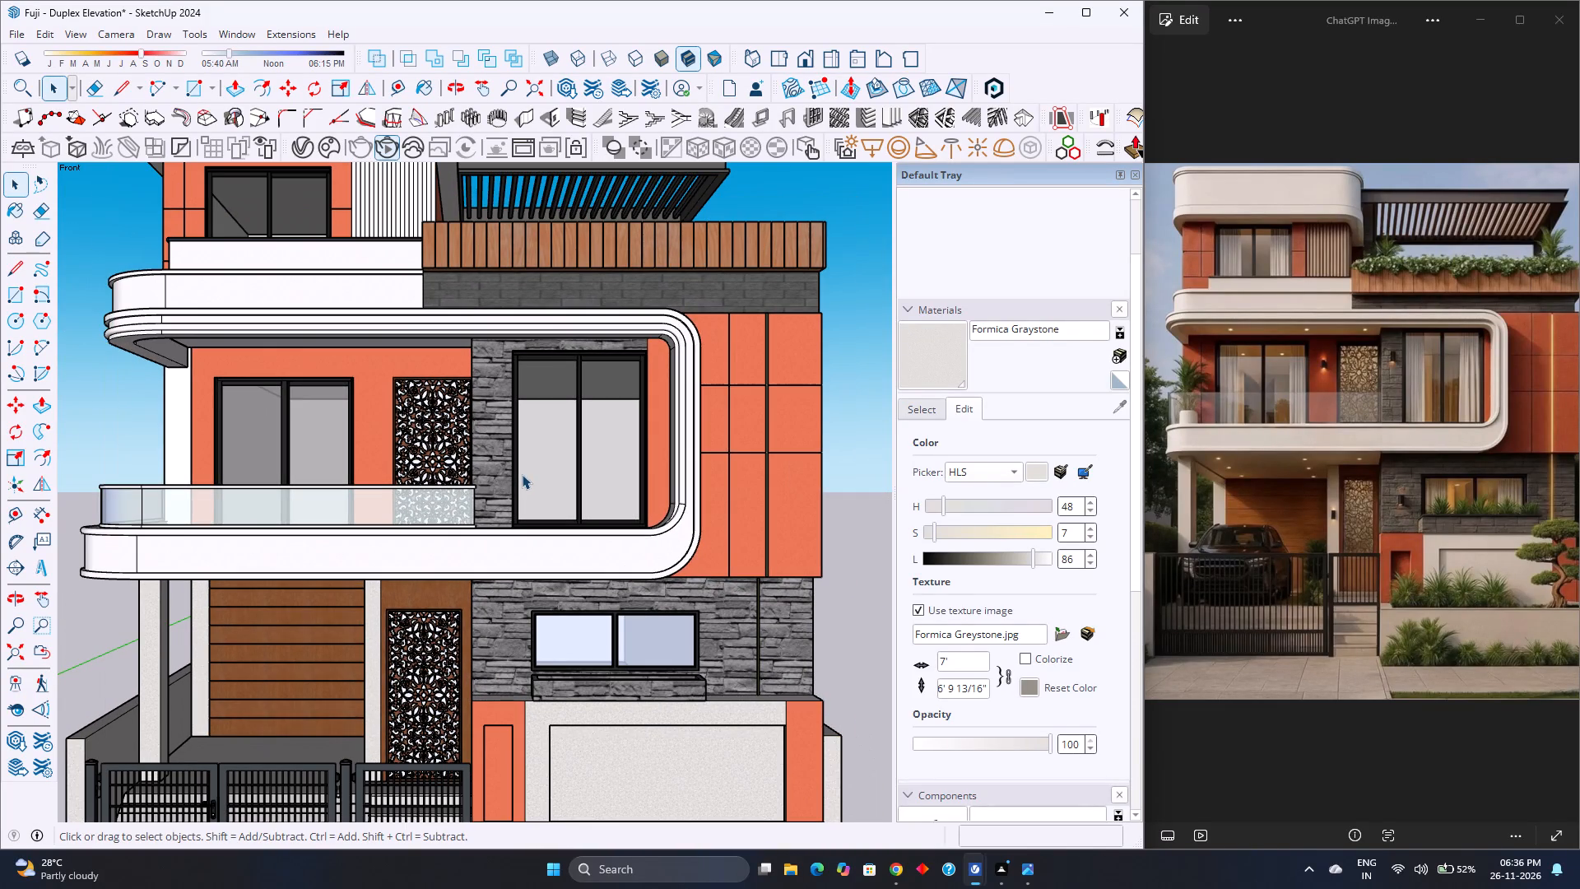
{"action": "scroll", "coordinate": [522, 474], "scroll_direction": "up", "scroll_amount": 4}
{"action": "scroll", "coordinate": [522, 474], "scroll_direction": "down", "scroll_amount": 2}
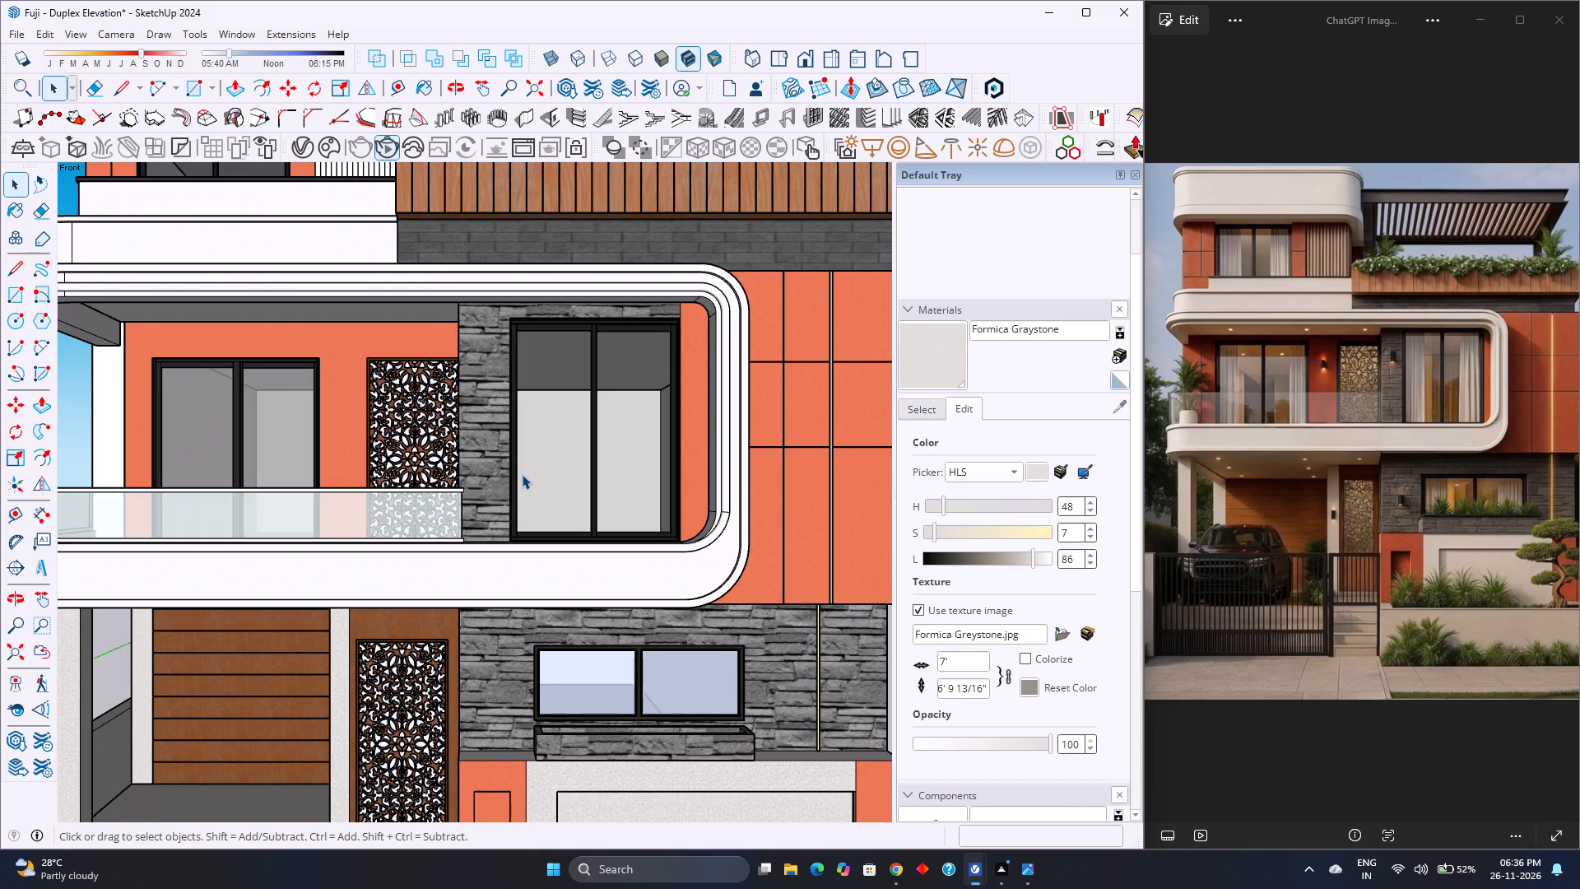
{"action": "scroll", "coordinate": [522, 474], "scroll_direction": "up", "scroll_amount": 1}
{"action": "scroll", "coordinate": [522, 474], "scroll_direction": "down", "scroll_amount": 2}
{"action": "scroll", "coordinate": [522, 474], "scroll_direction": "up", "scroll_amount": 3}
{"action": "scroll", "coordinate": [522, 474], "scroll_direction": "down", "scroll_amount": 3}
{"action": "scroll", "coordinate": [522, 474], "scroll_direction": "up", "scroll_amount": 2}
{"action": "scroll", "coordinate": [522, 474], "scroll_direction": "down", "scroll_amount": 2}
{"action": "scroll", "coordinate": [522, 474], "scroll_direction": "up", "scroll_amount": 2}
{"action": "scroll", "coordinate": [522, 474], "scroll_direction": "down", "scroll_amount": 3}
{"action": "scroll", "coordinate": [522, 474], "scroll_direction": "up", "scroll_amount": 3}
{"action": "scroll", "coordinate": [522, 474], "scroll_direction": "down", "scroll_amount": 3}
{"action": "scroll", "coordinate": [522, 474], "scroll_direction": "up", "scroll_amount": 2}
{"action": "scroll", "coordinate": [522, 474], "scroll_direction": "down", "scroll_amount": 1}
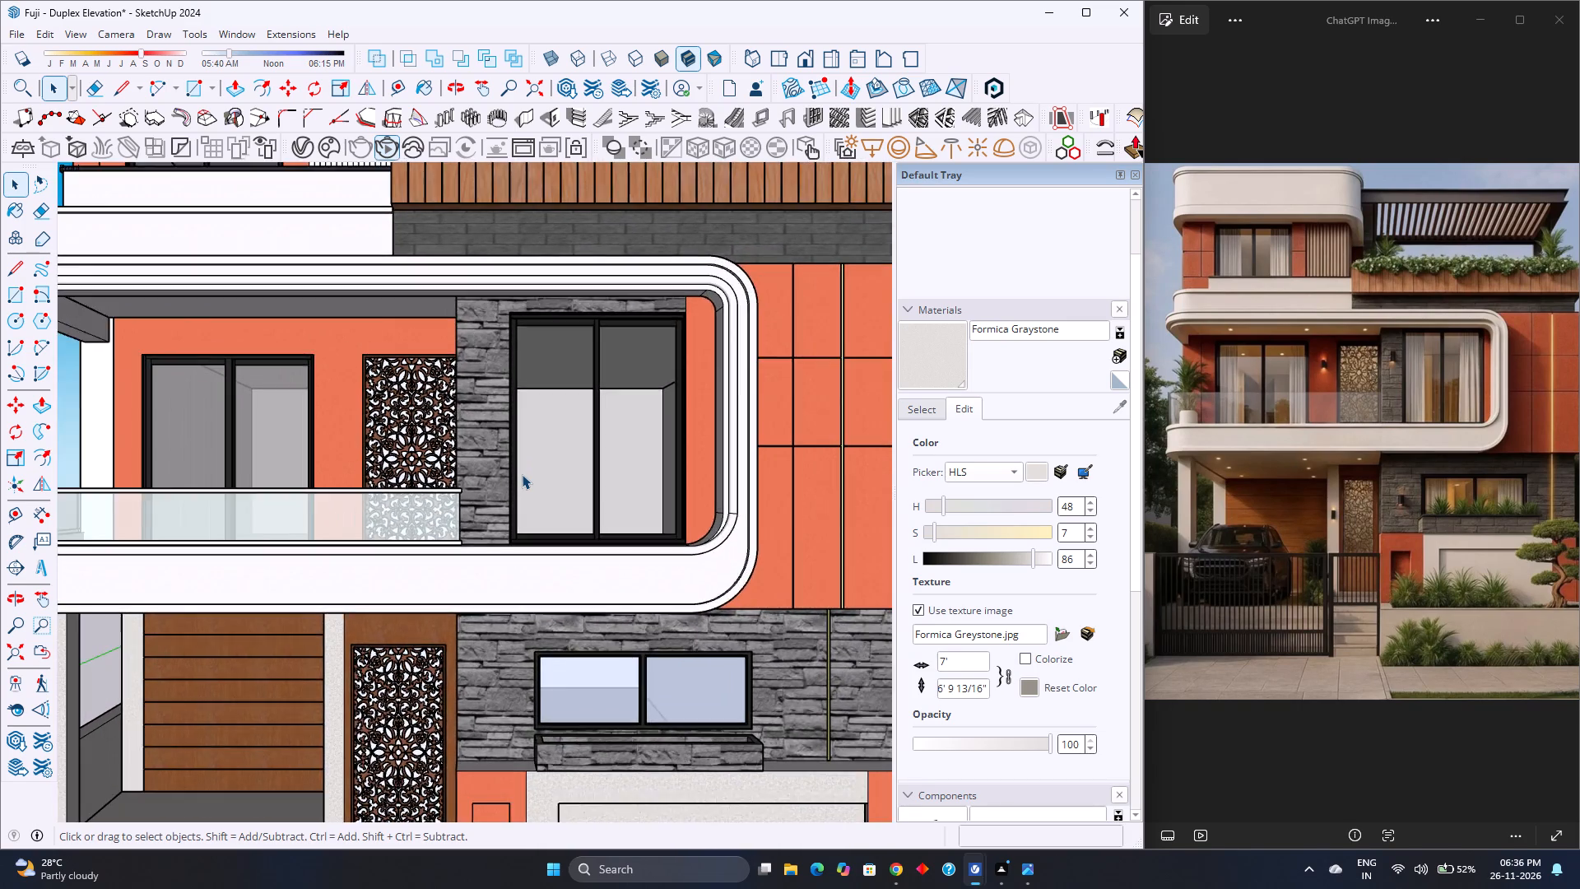
{"action": "scroll", "coordinate": [522, 474], "scroll_direction": "up", "scroll_amount": 2}
{"action": "scroll", "coordinate": [522, 474], "scroll_direction": "down", "scroll_amount": 3}
{"action": "scroll", "coordinate": [522, 474], "scroll_direction": "up", "scroll_amount": 3}
{"action": "scroll", "coordinate": [522, 474], "scroll_direction": "down", "scroll_amount": 3}
{"action": "scroll", "coordinate": [522, 474], "scroll_direction": "up", "scroll_amount": 3}
{"action": "scroll", "coordinate": [522, 474], "scroll_direction": "down", "scroll_amount": 4}
Examine the entire duplex from the front at a distance, from the roof parapet down to the base slab.
{"action": "scroll", "coordinate": [523, 474], "scroll_direction": "down", "scroll_amount": 5}
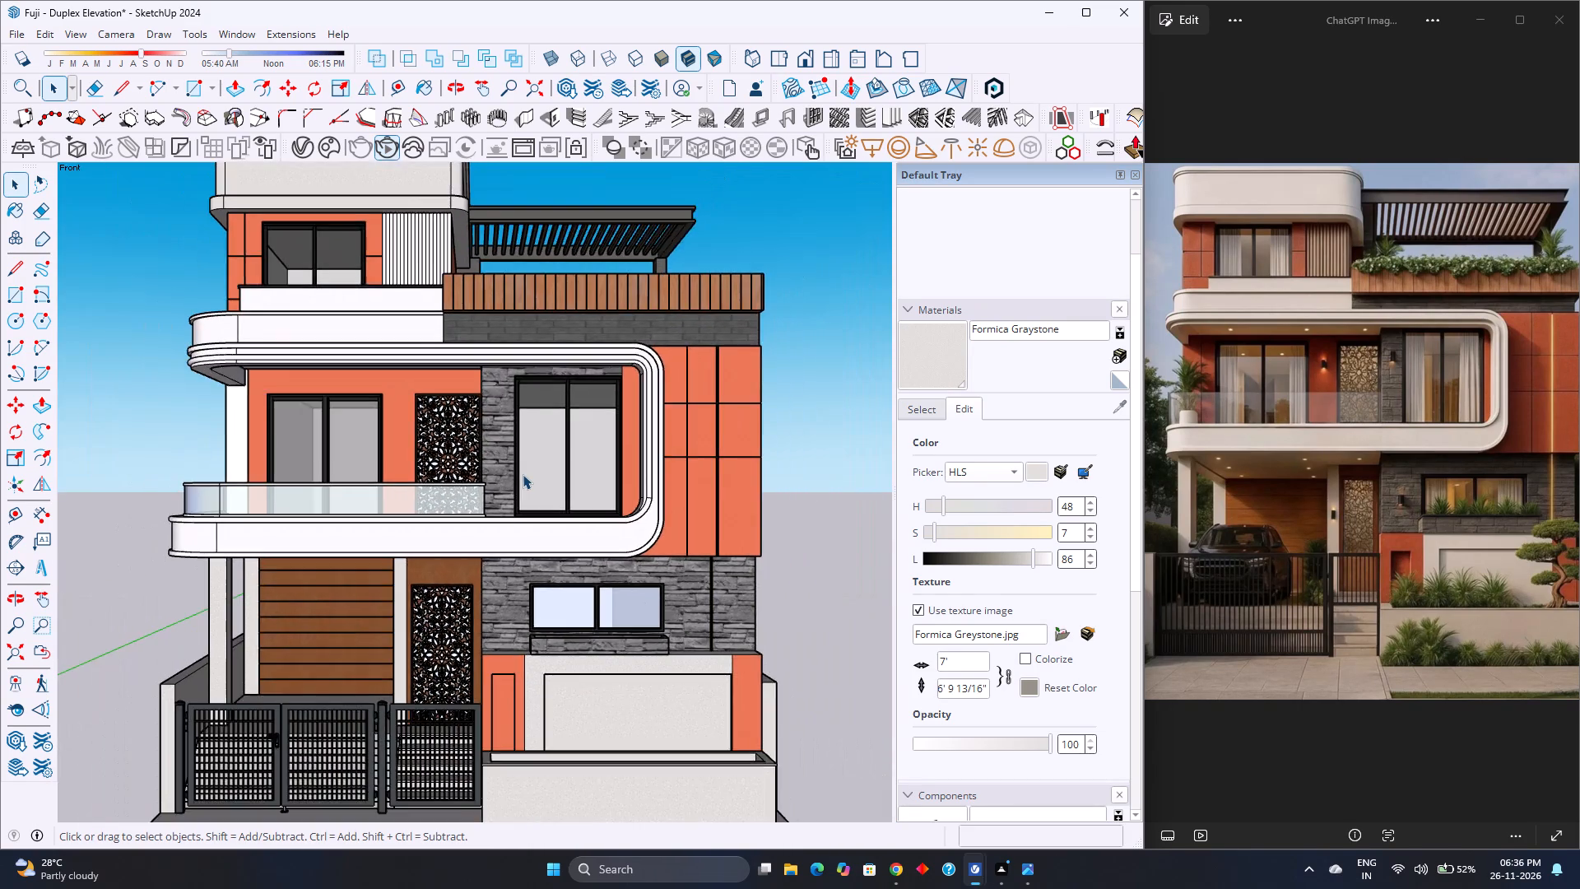
{"action": "scroll", "coordinate": [523, 474], "scroll_direction": "down", "scroll_amount": 7}
{"action": "scroll", "coordinate": [524, 475], "scroll_direction": "up", "scroll_amount": 3}
{"action": "scroll", "coordinate": [524, 475], "scroll_direction": "down", "scroll_amount": 4}
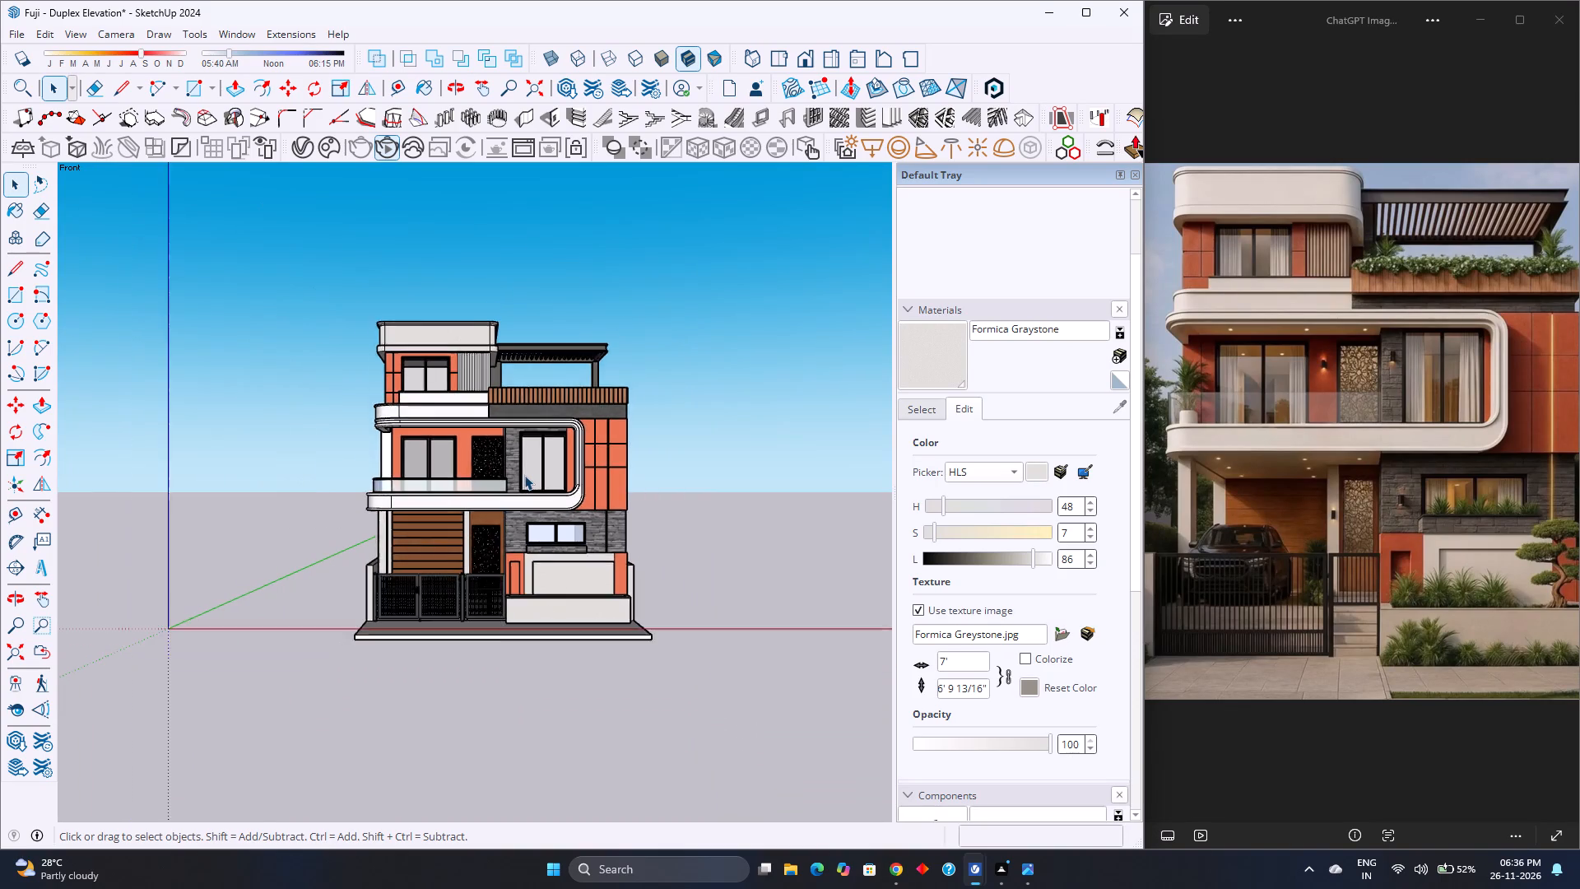
{"action": "scroll", "coordinate": [524, 475], "scroll_direction": "down", "scroll_amount": 9}
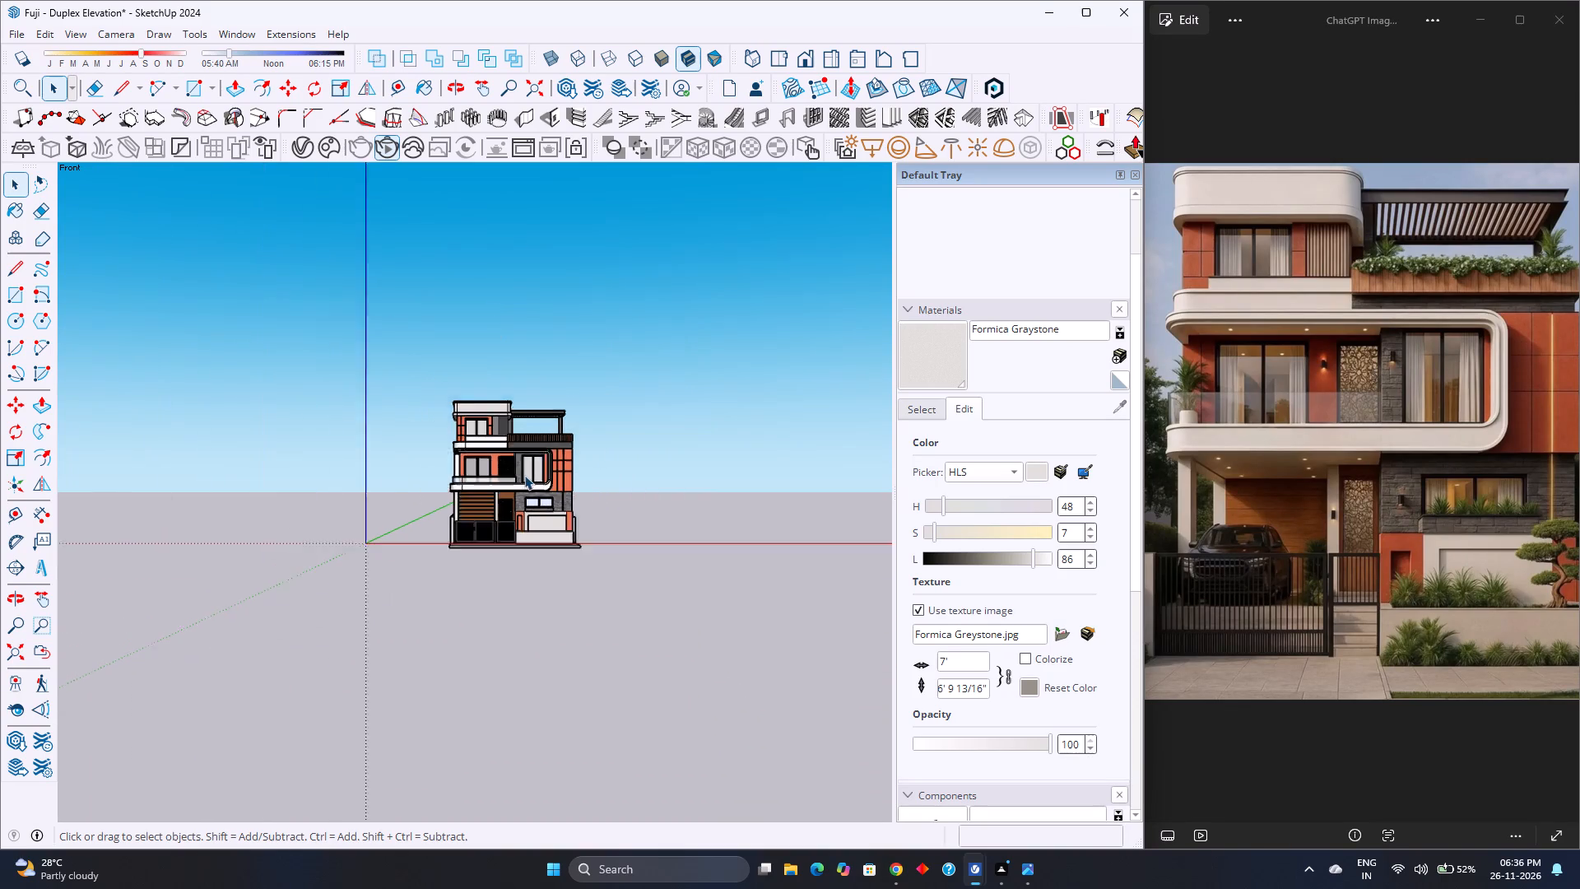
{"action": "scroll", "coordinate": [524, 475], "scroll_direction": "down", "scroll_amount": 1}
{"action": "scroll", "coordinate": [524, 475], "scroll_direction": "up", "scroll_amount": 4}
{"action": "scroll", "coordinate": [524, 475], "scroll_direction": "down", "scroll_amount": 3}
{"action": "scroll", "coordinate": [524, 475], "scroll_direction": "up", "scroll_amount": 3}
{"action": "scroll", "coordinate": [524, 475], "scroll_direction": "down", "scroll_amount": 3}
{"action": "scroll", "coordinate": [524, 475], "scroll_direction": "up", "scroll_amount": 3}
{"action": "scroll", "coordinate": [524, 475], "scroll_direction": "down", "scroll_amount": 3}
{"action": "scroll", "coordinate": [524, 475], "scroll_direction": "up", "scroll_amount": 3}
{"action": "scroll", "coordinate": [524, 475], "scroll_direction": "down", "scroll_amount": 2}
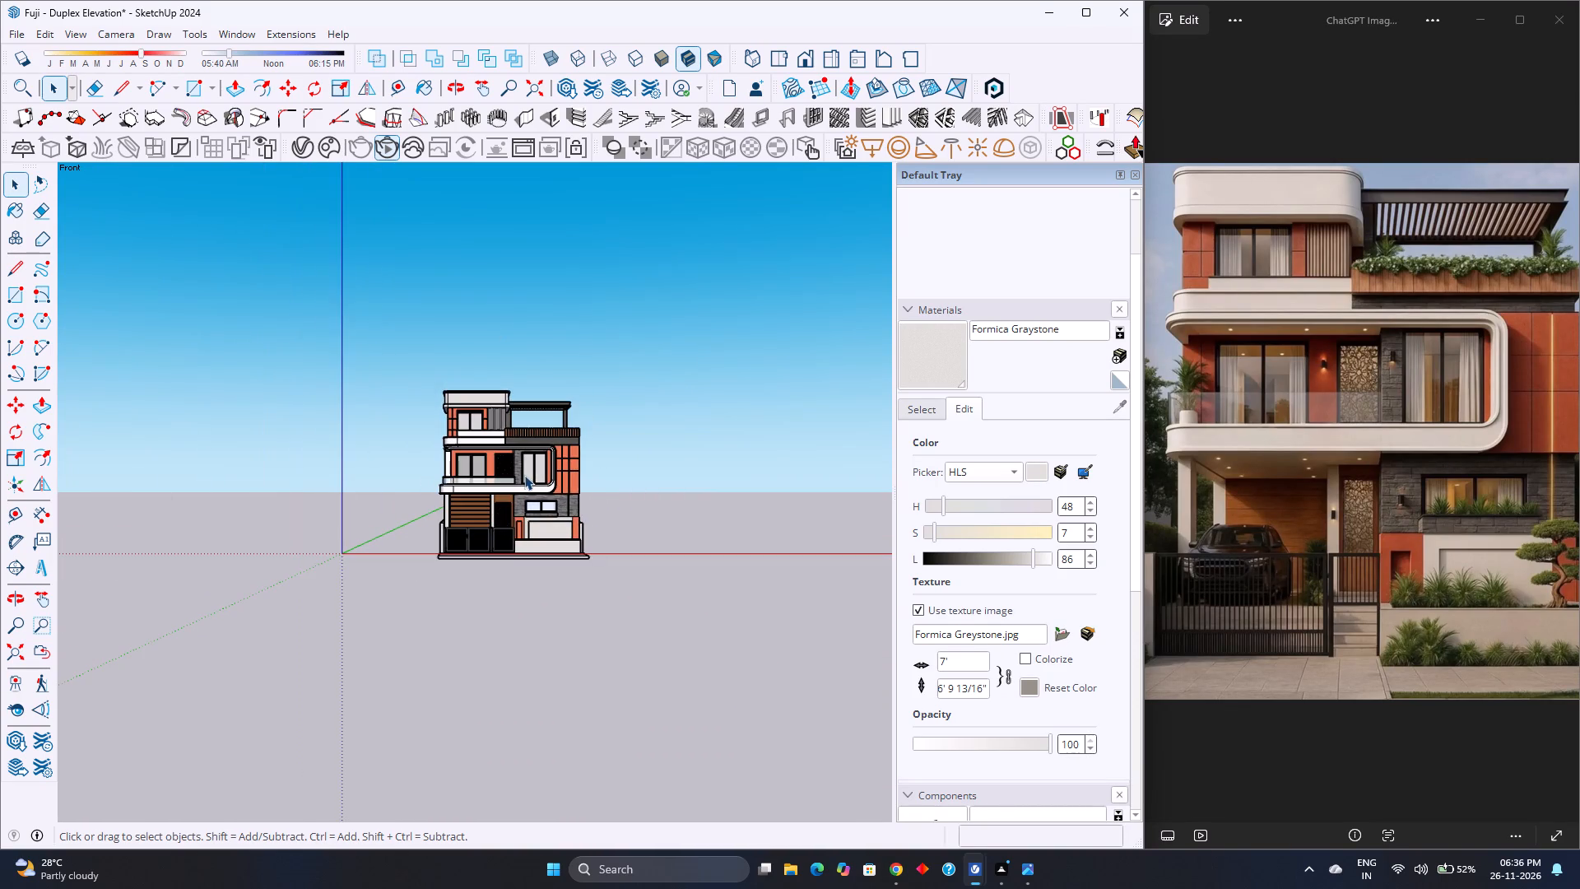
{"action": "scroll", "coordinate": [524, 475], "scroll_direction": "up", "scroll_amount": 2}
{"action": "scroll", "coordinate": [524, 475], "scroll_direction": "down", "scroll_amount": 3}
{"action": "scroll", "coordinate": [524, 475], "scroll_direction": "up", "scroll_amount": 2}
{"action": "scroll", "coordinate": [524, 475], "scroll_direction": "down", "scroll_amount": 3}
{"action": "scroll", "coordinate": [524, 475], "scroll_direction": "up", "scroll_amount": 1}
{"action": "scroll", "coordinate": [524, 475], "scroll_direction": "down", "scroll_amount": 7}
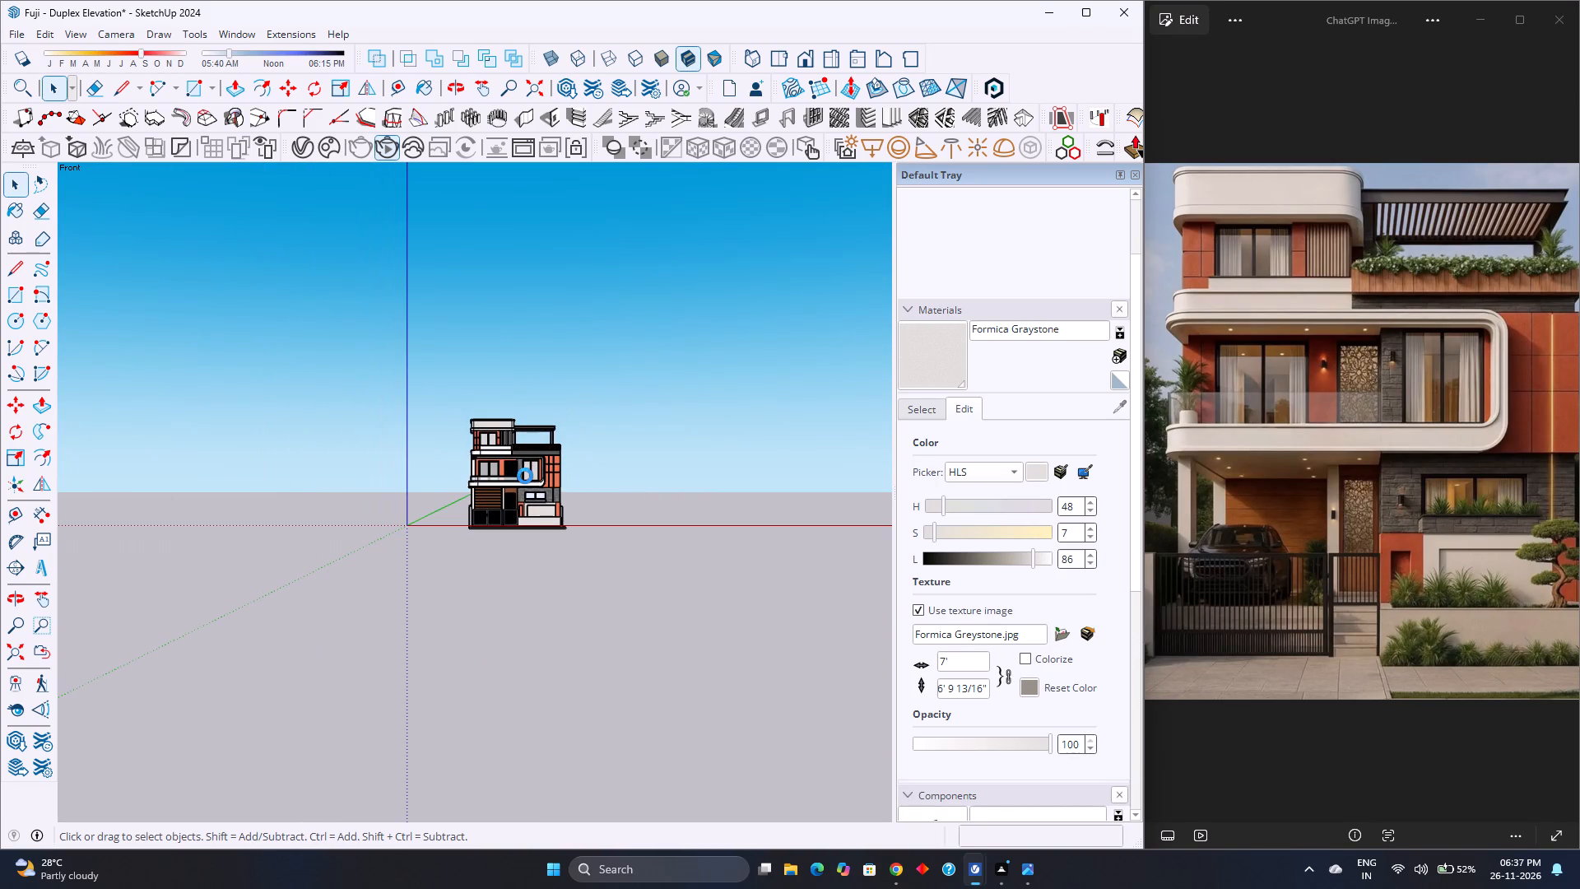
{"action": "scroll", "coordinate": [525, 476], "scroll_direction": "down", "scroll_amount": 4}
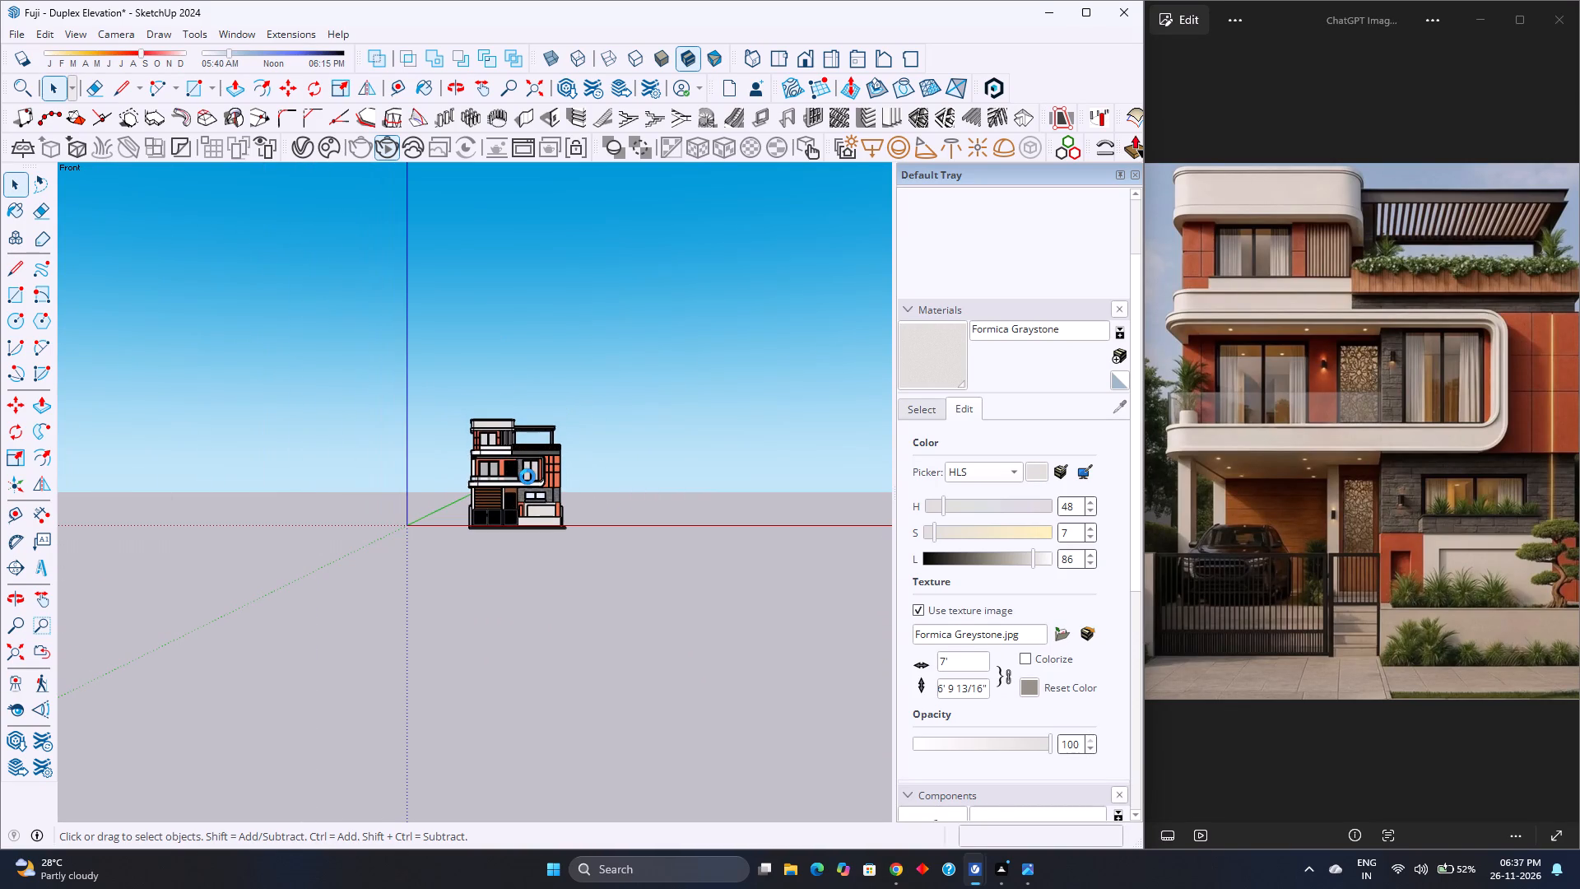
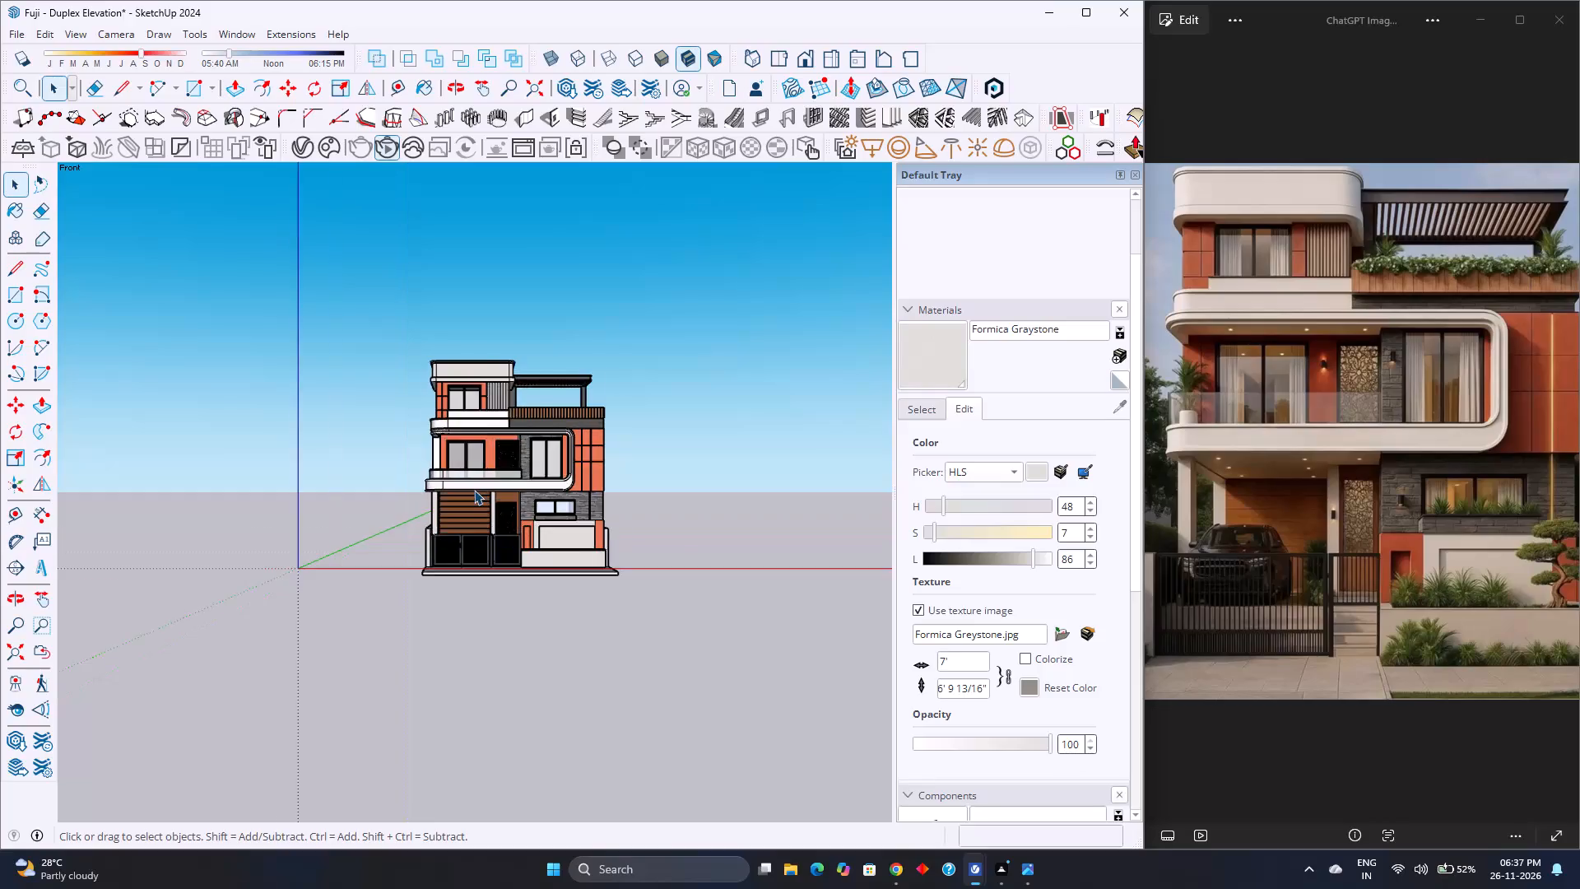
Examine the duplex's front facade from the pergola and curved white frame down to the gate and boundary wall.
{"action": "scroll", "coordinate": [474, 490], "scroll_direction": "up", "scroll_amount": 4}
{"action": "scroll", "coordinate": [474, 490], "scroll_direction": "down", "scroll_amount": 3}
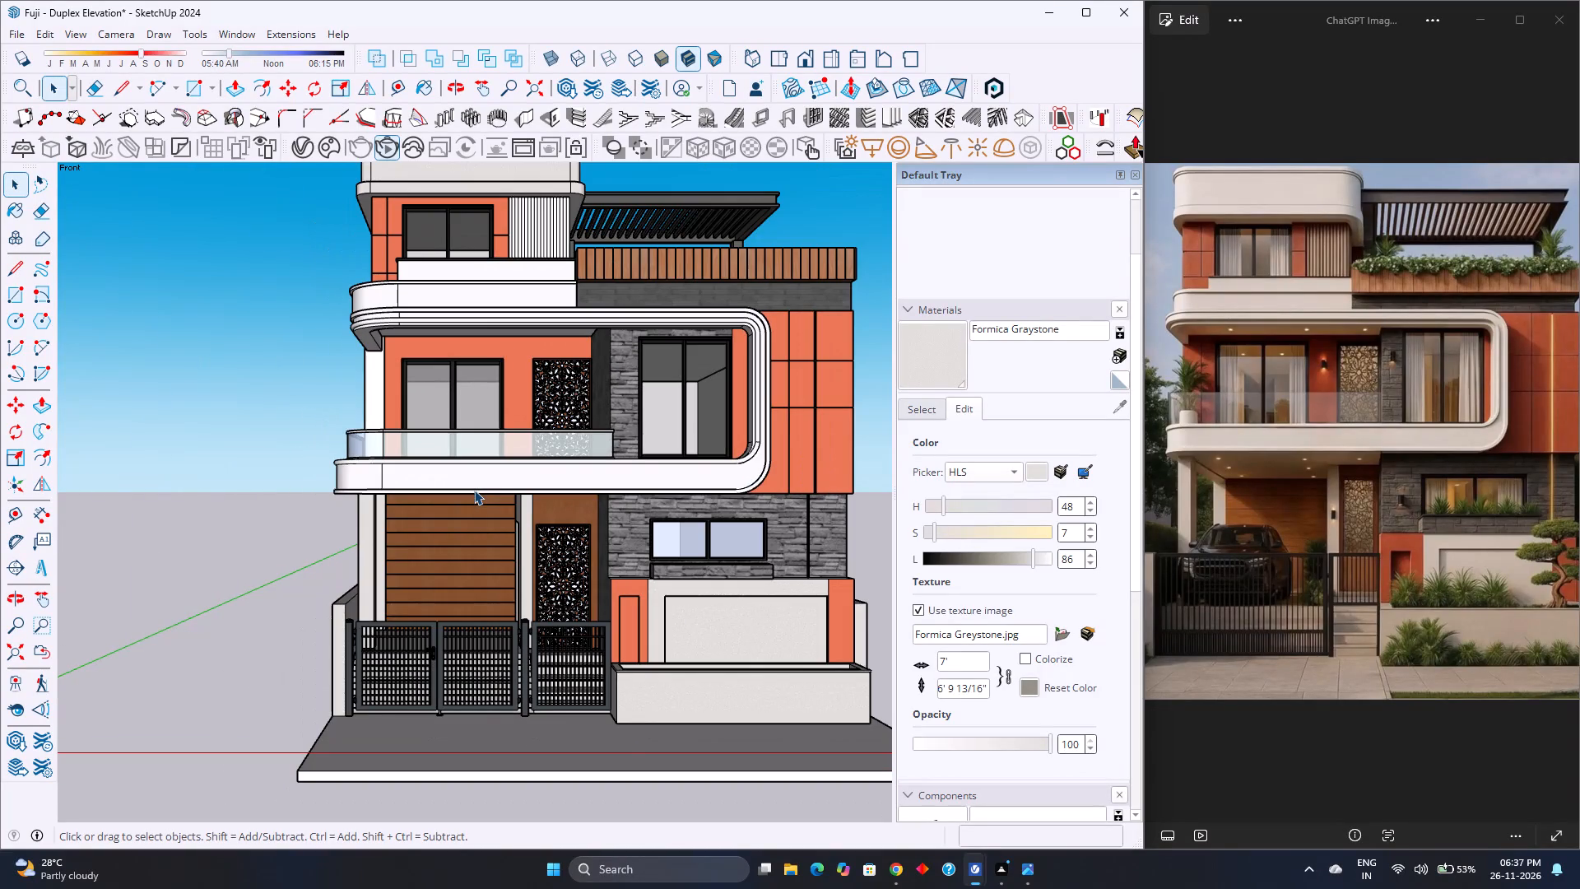
{"action": "scroll", "coordinate": [474, 490], "scroll_direction": "up", "scroll_amount": 3}
{"action": "scroll", "coordinate": [474, 490], "scroll_direction": "down", "scroll_amount": 4}
{"action": "scroll", "coordinate": [474, 490], "scroll_direction": "up", "scroll_amount": 3}
{"action": "scroll", "coordinate": [474, 490], "scroll_direction": "down", "scroll_amount": 2}
{"action": "scroll", "coordinate": [474, 490], "scroll_direction": "up", "scroll_amount": 2}
{"action": "scroll", "coordinate": [474, 490], "scroll_direction": "down", "scroll_amount": 3}
{"action": "scroll", "coordinate": [474, 490], "scroll_direction": "up", "scroll_amount": 3}
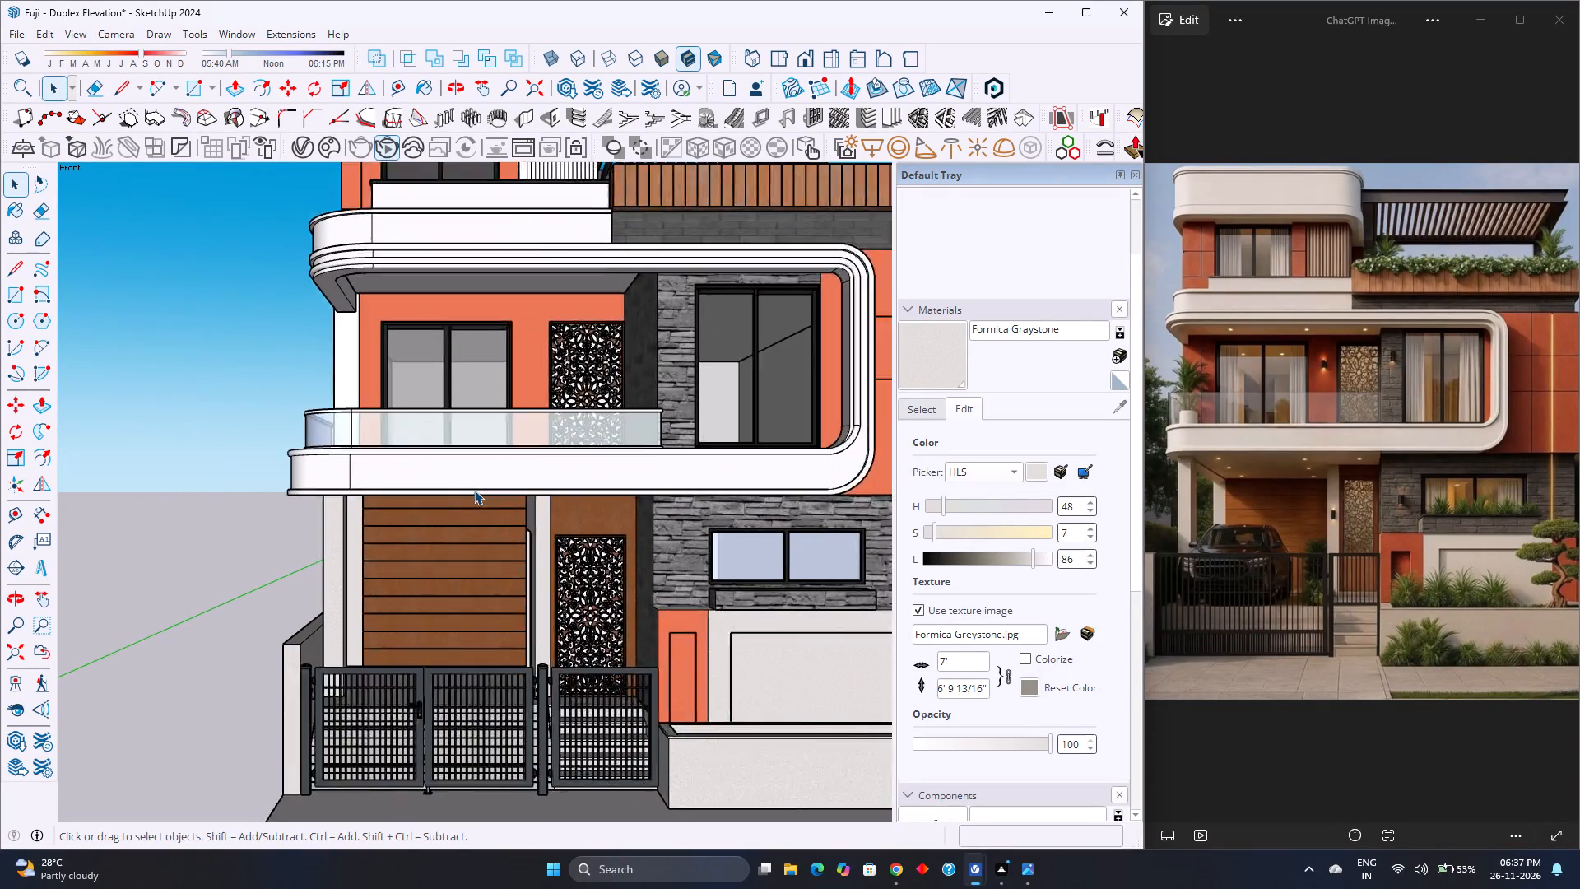
{"action": "scroll", "coordinate": [474, 490], "scroll_direction": "up", "scroll_amount": 1}
{"action": "scroll", "coordinate": [474, 490], "scroll_direction": "down", "scroll_amount": 3}
{"action": "scroll", "coordinate": [474, 490], "scroll_direction": "up", "scroll_amount": 2}
{"action": "scroll", "coordinate": [474, 490], "scroll_direction": "down", "scroll_amount": 2}
{"action": "scroll", "coordinate": [474, 490], "scroll_direction": "up", "scroll_amount": 2}
{"action": "scroll", "coordinate": [474, 490], "scroll_direction": "down", "scroll_amount": 3}
{"action": "scroll", "coordinate": [474, 490], "scroll_direction": "up", "scroll_amount": 2}
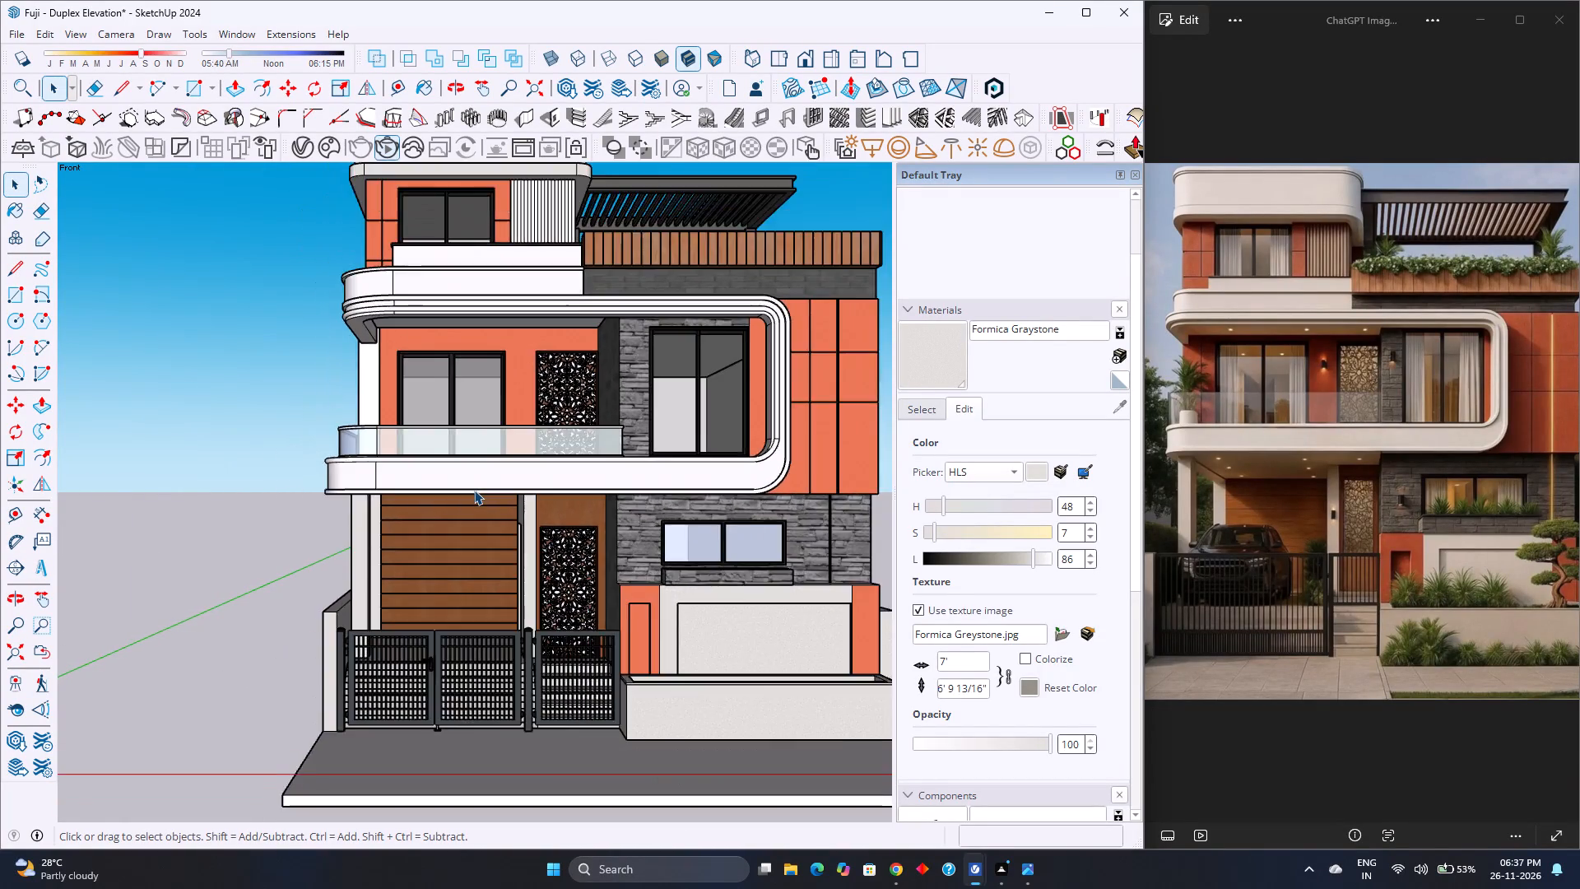
{"action": "scroll", "coordinate": [474, 490], "scroll_direction": "up", "scroll_amount": 1}
{"action": "scroll", "coordinate": [474, 490], "scroll_direction": "down", "scroll_amount": 3}
{"action": "scroll", "coordinate": [474, 490], "scroll_direction": "up", "scroll_amount": 2}
{"action": "scroll", "coordinate": [474, 490], "scroll_direction": "down", "scroll_amount": 2}
{"action": "scroll", "coordinate": [474, 490], "scroll_direction": "up", "scroll_amount": 3}
{"action": "scroll", "coordinate": [474, 490], "scroll_direction": "down", "scroll_amount": 4}
{"action": "scroll", "coordinate": [474, 490], "scroll_direction": "up", "scroll_amount": 4}
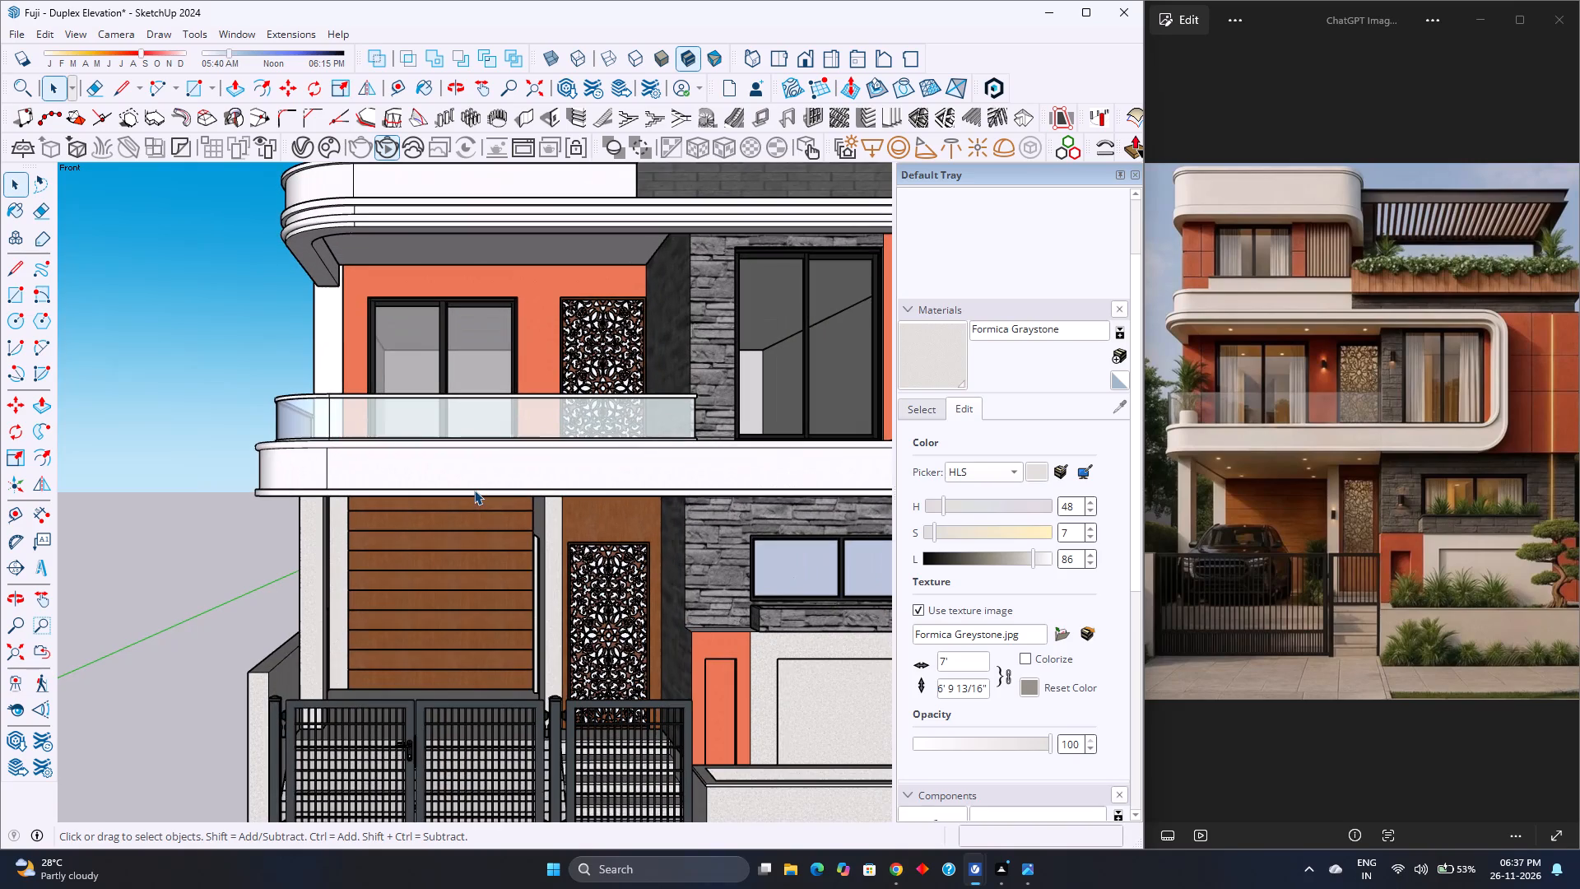
{"action": "scroll", "coordinate": [474, 490], "scroll_direction": "down", "scroll_amount": 2}
{"action": "scroll", "coordinate": [474, 490], "scroll_direction": "up", "scroll_amount": 2}
{"action": "scroll", "coordinate": [474, 490], "scroll_direction": "down", "scroll_amount": 2}
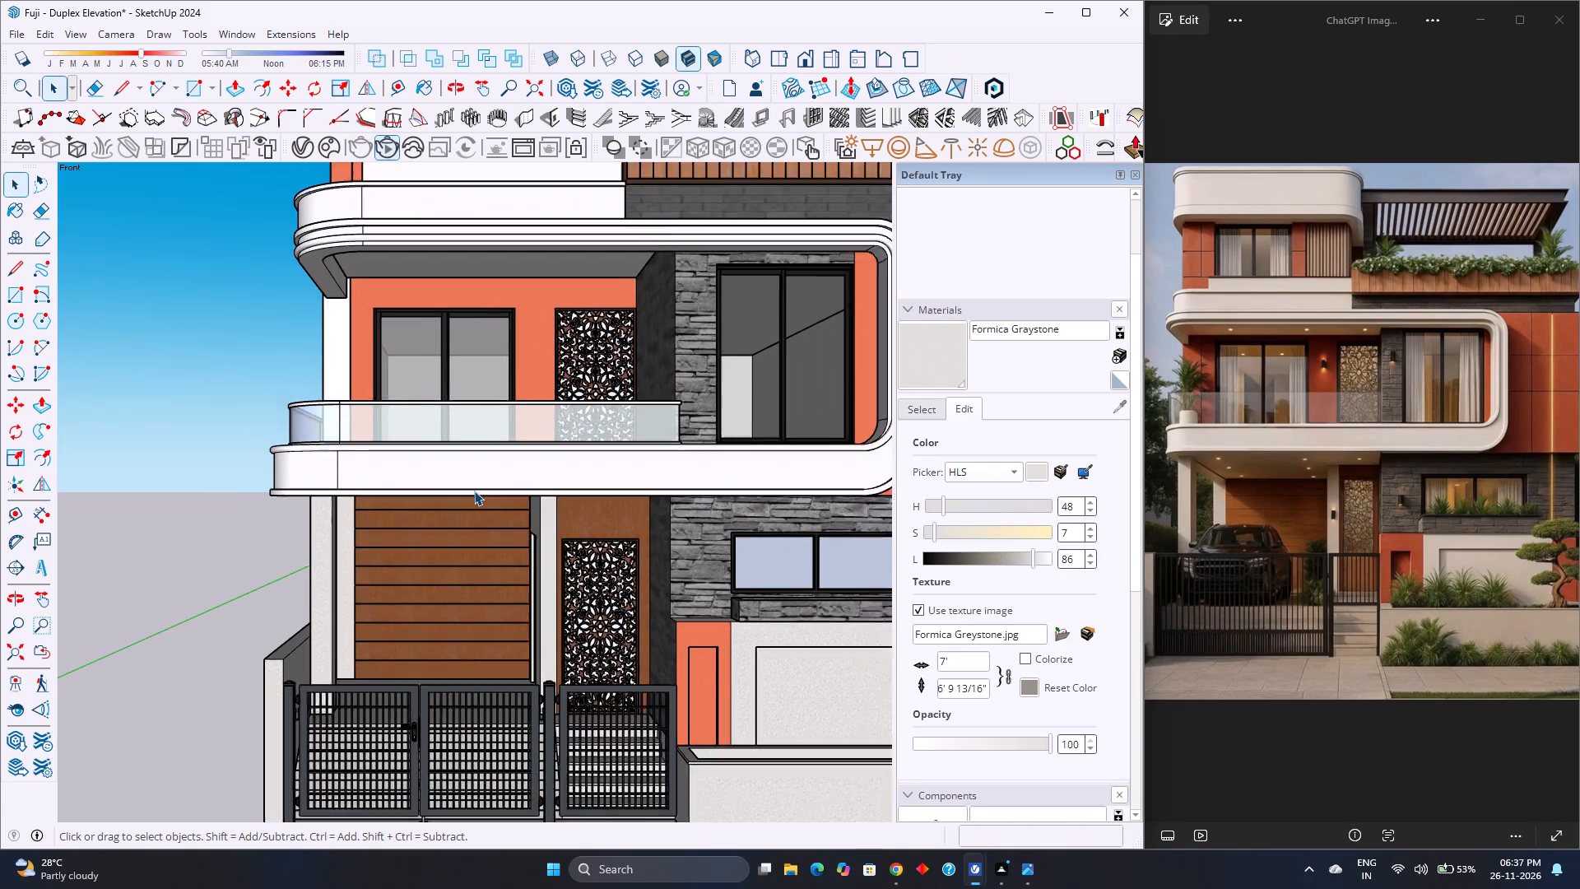
Examine the first-floor balcony, stone cladding and curved frame together with the ground-floor entrance and gate.
{"action": "scroll", "coordinate": [474, 491], "scroll_direction": "down", "scroll_amount": 1}
{"action": "scroll", "coordinate": [474, 491], "scroll_direction": "up", "scroll_amount": 3}
{"action": "scroll", "coordinate": [474, 491], "scroll_direction": "down", "scroll_amount": 3}
{"action": "scroll", "coordinate": [474, 491], "scroll_direction": "up", "scroll_amount": 4}
{"action": "scroll", "coordinate": [474, 491], "scroll_direction": "down", "scroll_amount": 2}
{"action": "scroll", "coordinate": [474, 491], "scroll_direction": "up", "scroll_amount": 2}
{"action": "scroll", "coordinate": [474, 491], "scroll_direction": "down", "scroll_amount": 3}
{"action": "scroll", "coordinate": [474, 491], "scroll_direction": "up", "scroll_amount": 2}
{"action": "scroll", "coordinate": [474, 491], "scroll_direction": "down", "scroll_amount": 3}
{"action": "scroll", "coordinate": [474, 491], "scroll_direction": "up", "scroll_amount": 3}
{"action": "scroll", "coordinate": [474, 491], "scroll_direction": "down", "scroll_amount": 3}
{"action": "scroll", "coordinate": [475, 491], "scroll_direction": "up", "scroll_amount": 3}
{"action": "scroll", "coordinate": [475, 491], "scroll_direction": "down", "scroll_amount": 4}
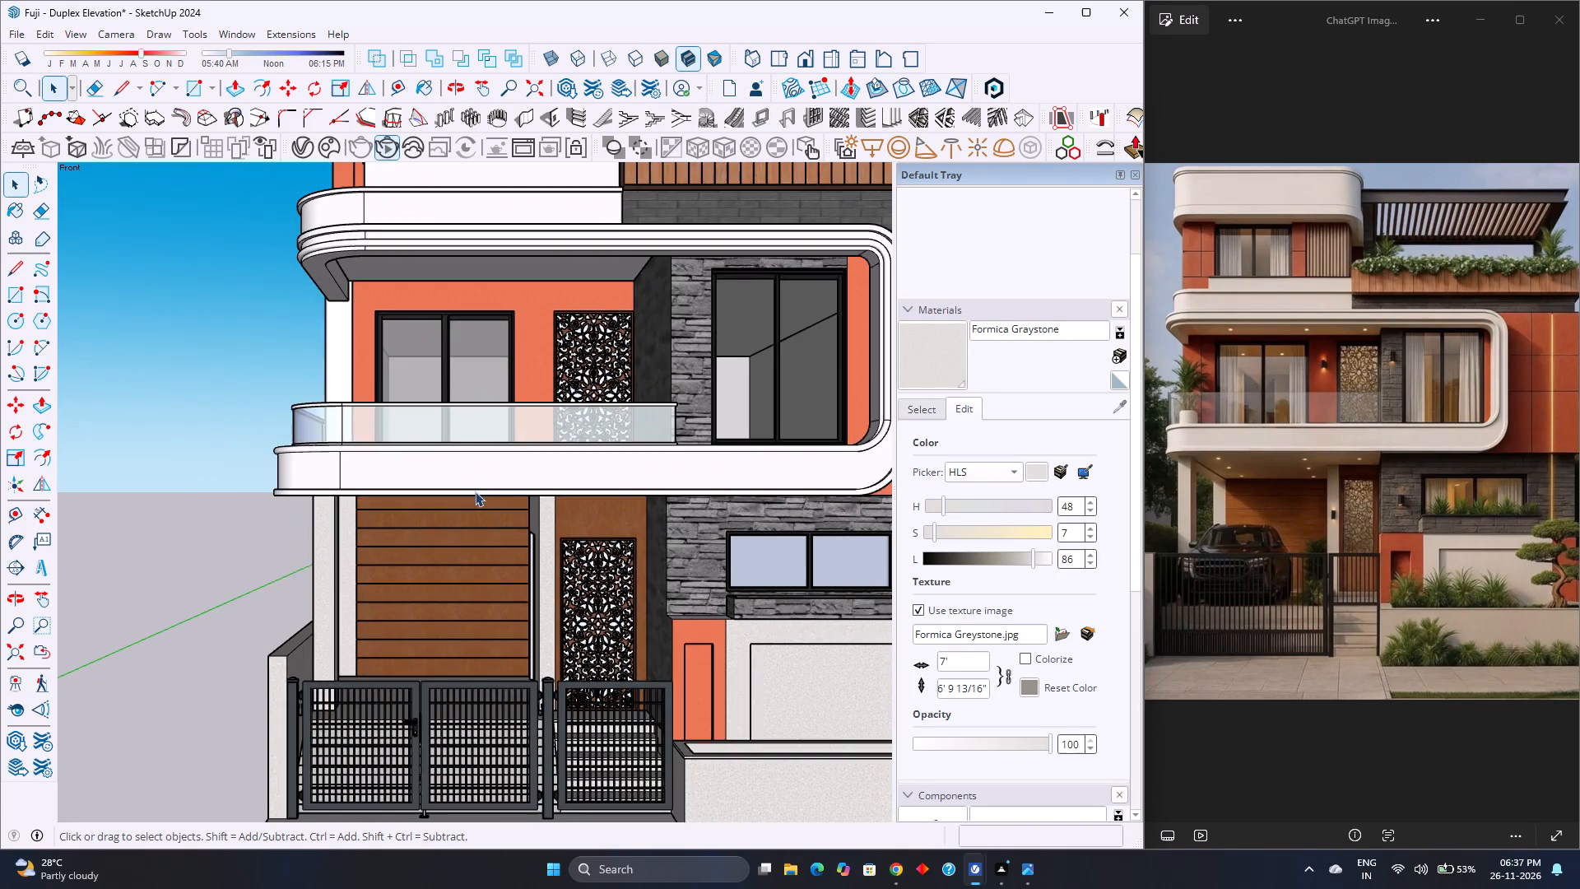
{"action": "scroll", "coordinate": [475, 491], "scroll_direction": "up", "scroll_amount": 4}
{"action": "scroll", "coordinate": [475, 491], "scroll_direction": "down", "scroll_amount": 3}
{"action": "scroll", "coordinate": [475, 491], "scroll_direction": "up", "scroll_amount": 3}
{"action": "scroll", "coordinate": [475, 491], "scroll_direction": "down", "scroll_amount": 4}
{"action": "scroll", "coordinate": [475, 491], "scroll_direction": "up", "scroll_amount": 4}
{"action": "scroll", "coordinate": [475, 491], "scroll_direction": "down", "scroll_amount": 3}
{"action": "scroll", "coordinate": [475, 491], "scroll_direction": "up", "scroll_amount": 3}
{"action": "scroll", "coordinate": [475, 491], "scroll_direction": "down", "scroll_amount": 1}
{"action": "scroll", "coordinate": [475, 491], "scroll_direction": "up", "scroll_amount": 1}
{"action": "scroll", "coordinate": [475, 491], "scroll_direction": "down", "scroll_amount": 1}
{"action": "scroll", "coordinate": [475, 491], "scroll_direction": "up", "scroll_amount": 1}
{"action": "scroll", "coordinate": [475, 491], "scroll_direction": "down", "scroll_amount": 3}
{"action": "scroll", "coordinate": [475, 491], "scroll_direction": "up", "scroll_amount": 3}
{"action": "scroll", "coordinate": [475, 491], "scroll_direction": "down", "scroll_amount": 2}
{"action": "scroll", "coordinate": [475, 491], "scroll_direction": "up", "scroll_amount": 2}
{"action": "scroll", "coordinate": [475, 491], "scroll_direction": "down", "scroll_amount": 1}
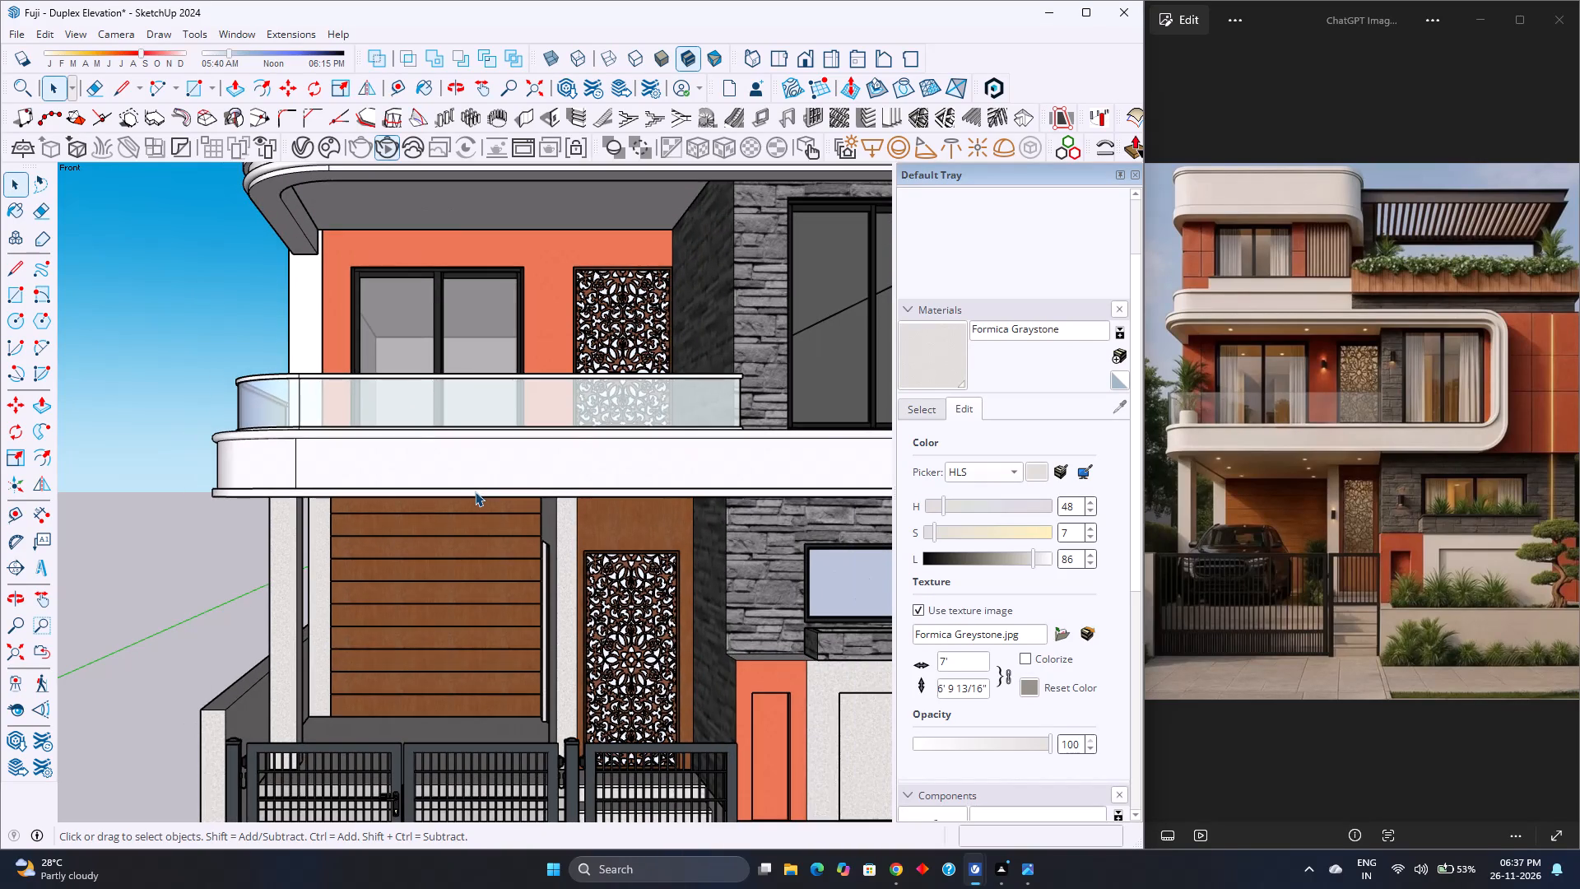
Examine the balcony's glass railing and white band, the patterned screens and the wood-clad wall at medium distance.
{"action": "scroll", "coordinate": [475, 491], "scroll_direction": "up", "scroll_amount": 1}
{"action": "scroll", "coordinate": [475, 491], "scroll_direction": "down", "scroll_amount": 4}
{"action": "scroll", "coordinate": [475, 491], "scroll_direction": "up", "scroll_amount": 4}
{"action": "scroll", "coordinate": [475, 491], "scroll_direction": "down", "scroll_amount": 2}
{"action": "scroll", "coordinate": [475, 491], "scroll_direction": "up", "scroll_amount": 2}
{"action": "scroll", "coordinate": [475, 491], "scroll_direction": "down", "scroll_amount": 4}
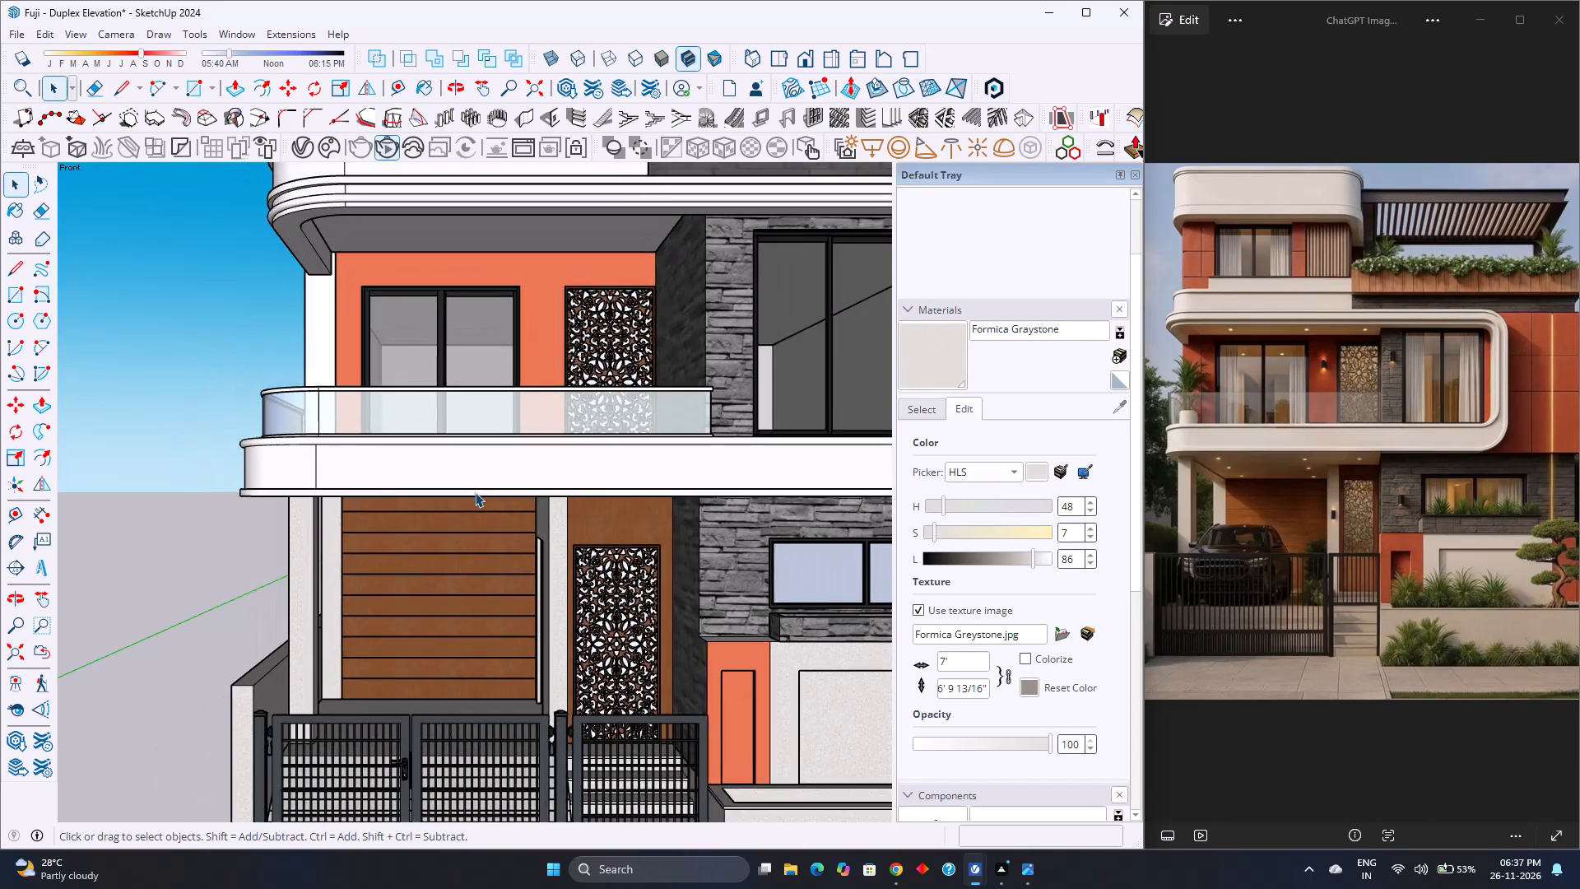
{"action": "scroll", "coordinate": [475, 492], "scroll_direction": "up", "scroll_amount": 3}
{"action": "scroll", "coordinate": [475, 492], "scroll_direction": "down", "scroll_amount": 3}
{"action": "scroll", "coordinate": [475, 492], "scroll_direction": "up", "scroll_amount": 3}
{"action": "scroll", "coordinate": [475, 492], "scroll_direction": "down", "scroll_amount": 3}
{"action": "scroll", "coordinate": [475, 492], "scroll_direction": "up", "scroll_amount": 3}
{"action": "scroll", "coordinate": [475, 492], "scroll_direction": "down", "scroll_amount": 2}
{"action": "scroll", "coordinate": [475, 492], "scroll_direction": "up", "scroll_amount": 2}
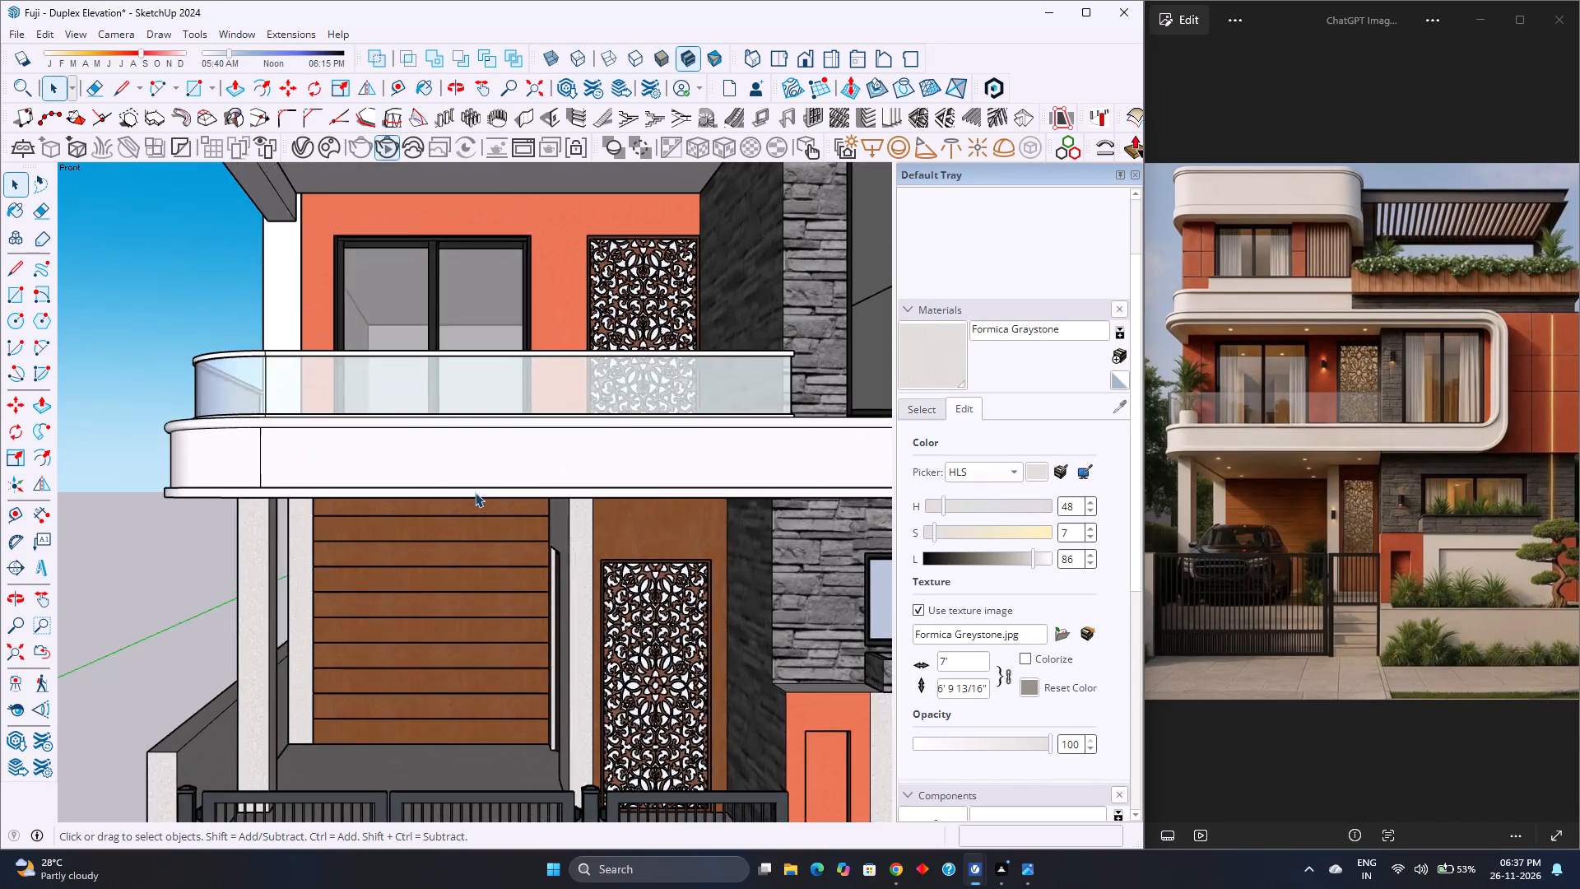
{"action": "scroll", "coordinate": [475, 492], "scroll_direction": "down", "scroll_amount": 4}
{"action": "scroll", "coordinate": [475, 492], "scroll_direction": "up", "scroll_amount": 4}
{"action": "scroll", "coordinate": [475, 492], "scroll_direction": "down", "scroll_amount": 3}
{"action": "scroll", "coordinate": [475, 492], "scroll_direction": "up", "scroll_amount": 3}
{"action": "scroll", "coordinate": [475, 492], "scroll_direction": "down", "scroll_amount": 4}
{"action": "scroll", "coordinate": [475, 492], "scroll_direction": "up", "scroll_amount": 3}
{"action": "scroll", "coordinate": [475, 492], "scroll_direction": "down", "scroll_amount": 3}
{"action": "scroll", "coordinate": [475, 492], "scroll_direction": "up", "scroll_amount": 3}
{"action": "scroll", "coordinate": [475, 492], "scroll_direction": "down", "scroll_amount": 3}
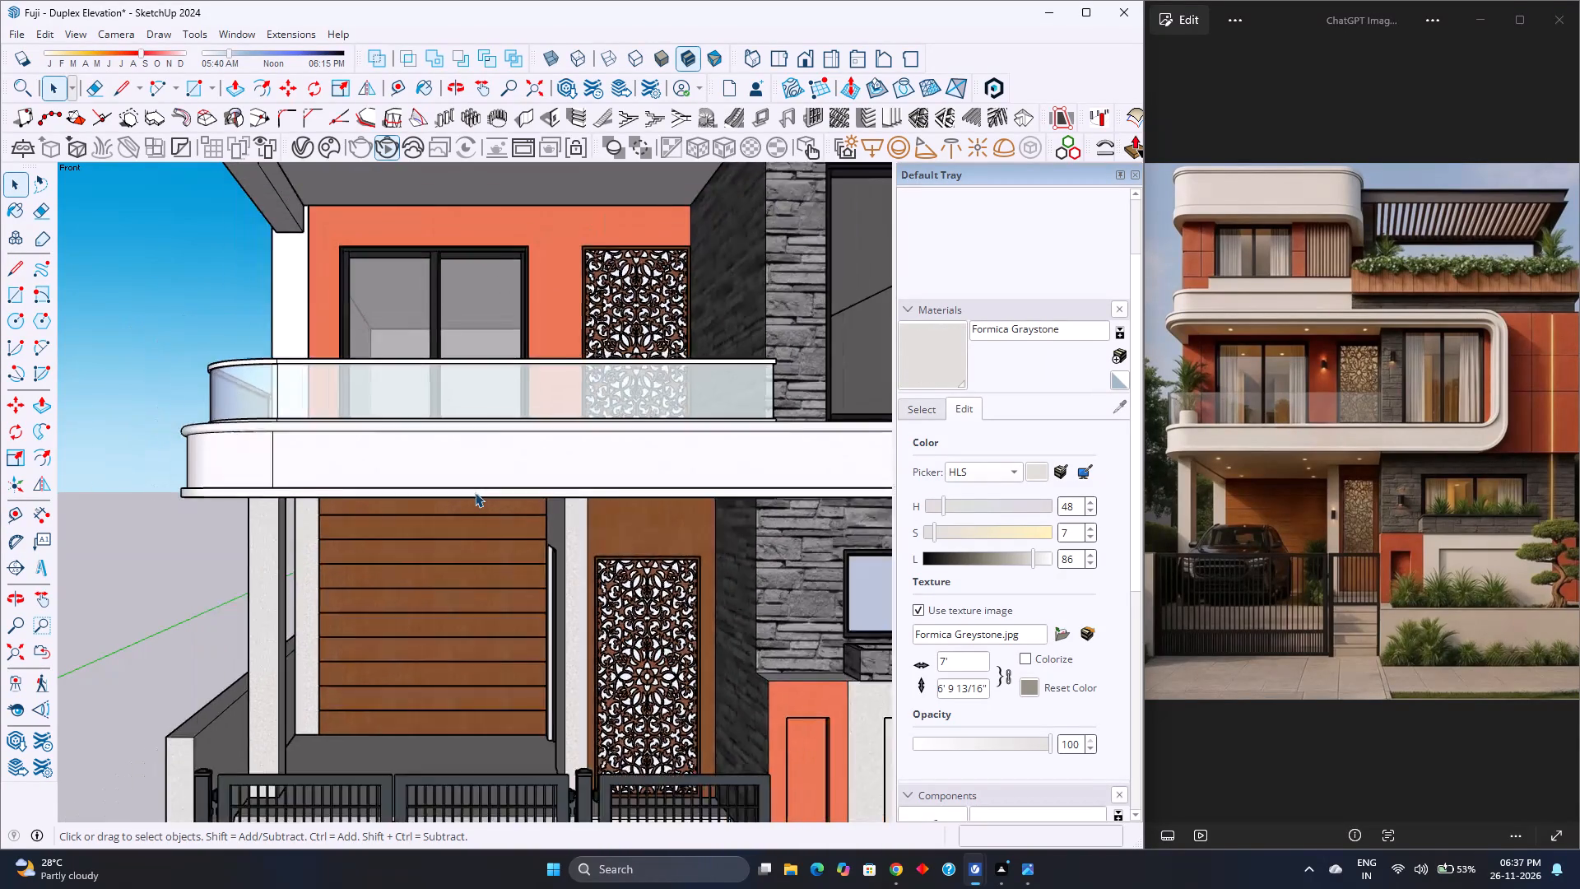
{"action": "scroll", "coordinate": [475, 492], "scroll_direction": "up", "scroll_amount": 3}
{"action": "scroll", "coordinate": [475, 492], "scroll_direction": "down", "scroll_amount": 3}
{"action": "scroll", "coordinate": [475, 492], "scroll_direction": "up", "scroll_amount": 3}
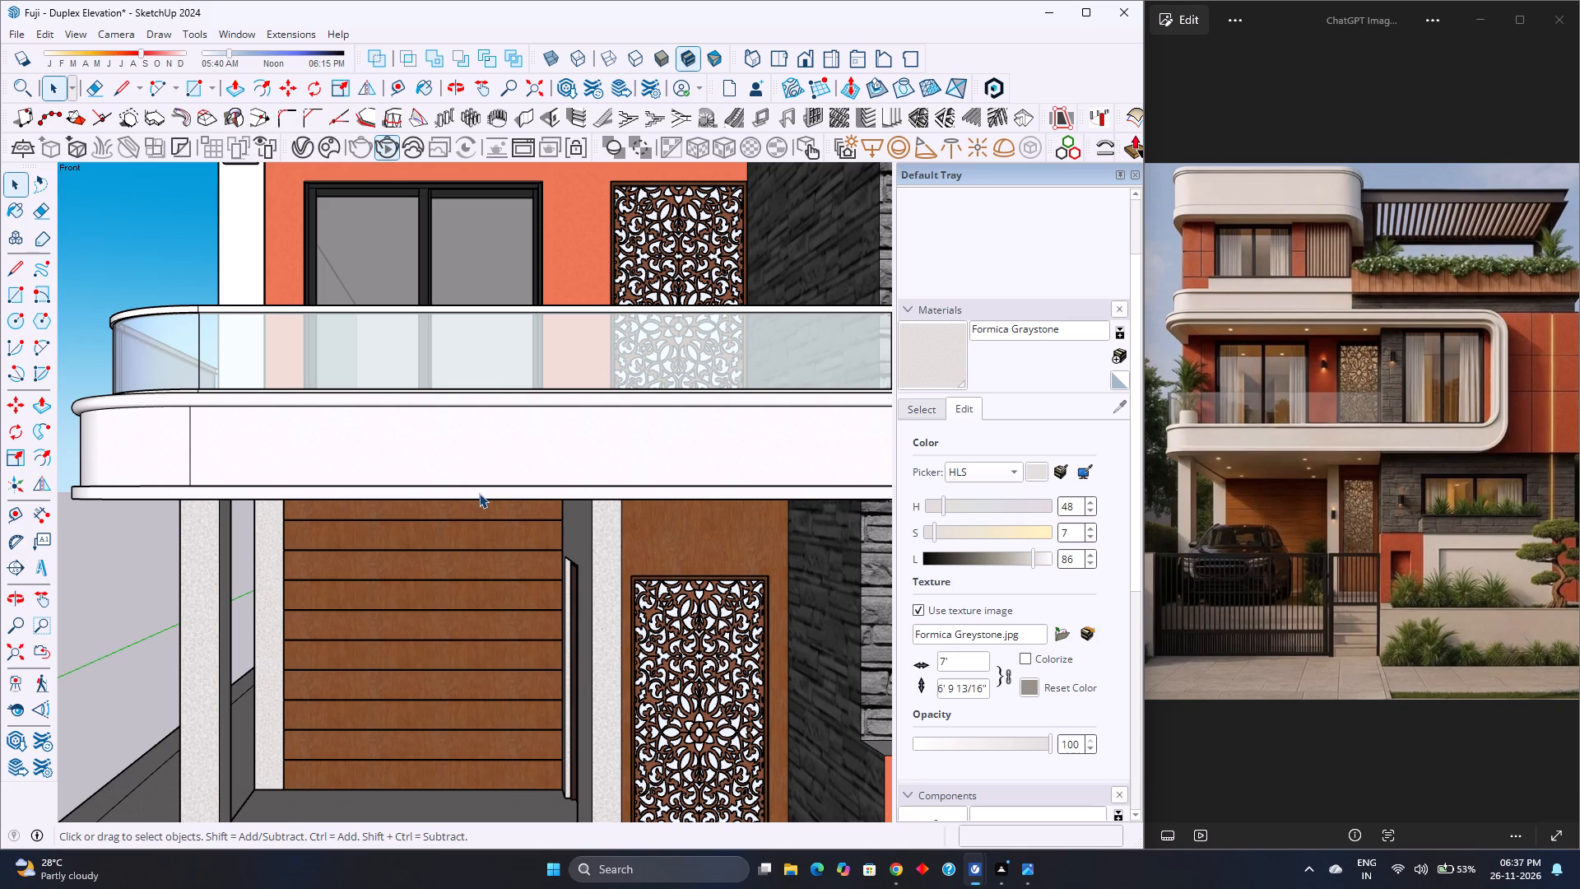
Examine the balcony's white slab edge and glass railing above the ground-floor horizontal wood cladding up close.
{"action": "scroll", "coordinate": [480, 502], "scroll_direction": "down", "scroll_amount": 2}
{"action": "scroll", "coordinate": [480, 503], "scroll_direction": "up", "scroll_amount": 4}
{"action": "scroll", "coordinate": [480, 503], "scroll_direction": "down", "scroll_amount": 5}
{"action": "scroll", "coordinate": [480, 503], "scroll_direction": "up", "scroll_amount": 5}
{"action": "scroll", "coordinate": [480, 503], "scroll_direction": "down", "scroll_amount": 4}
{"action": "scroll", "coordinate": [480, 503], "scroll_direction": "up", "scroll_amount": 3}
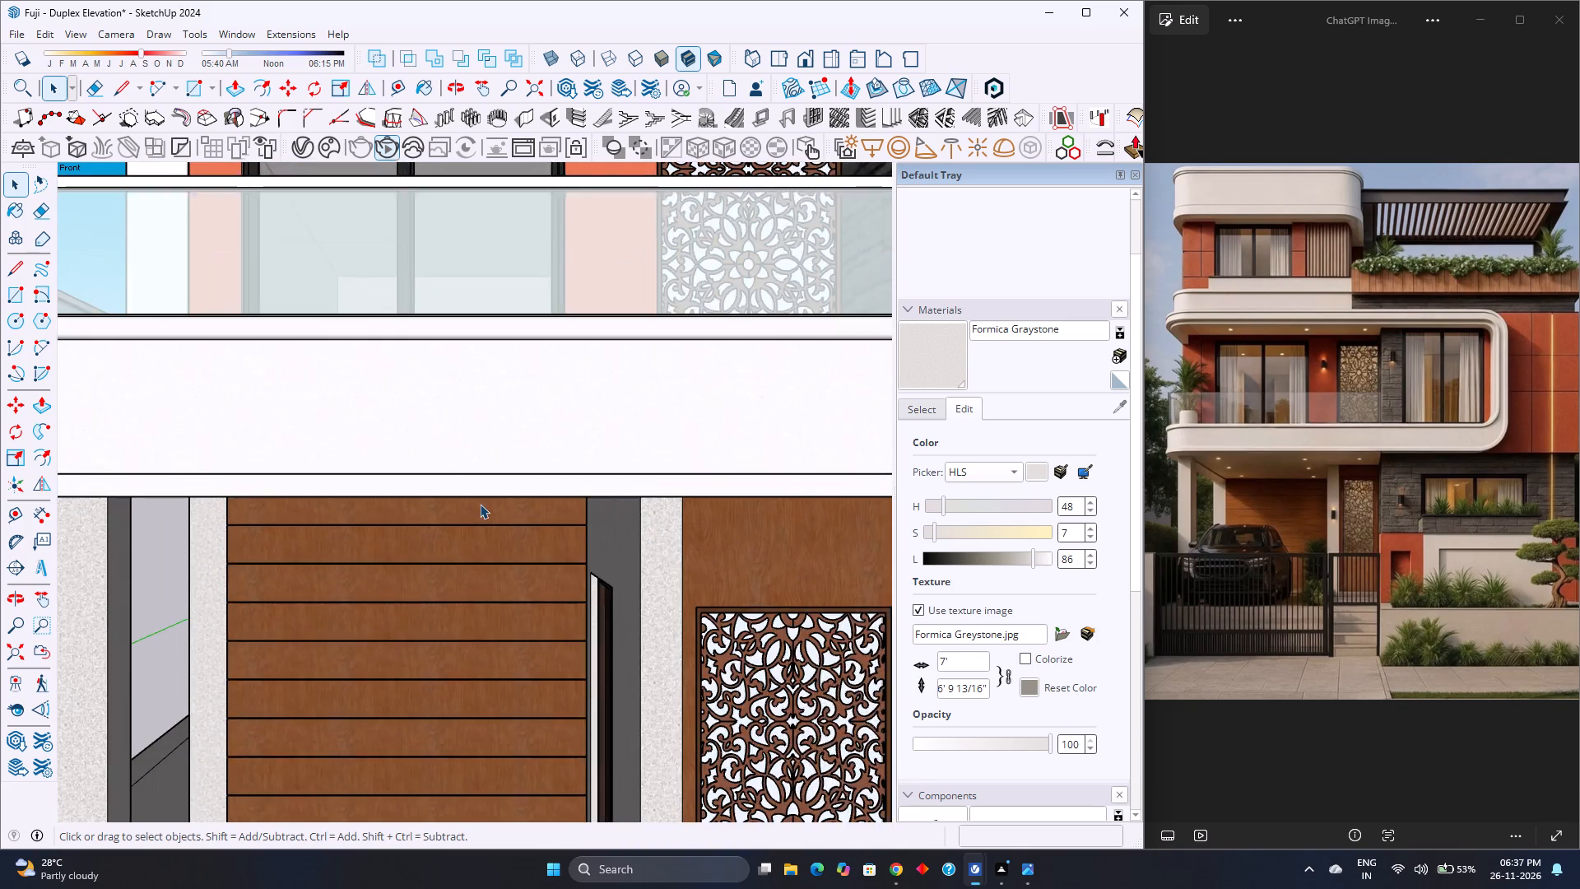
{"action": "scroll", "coordinate": [480, 504], "scroll_direction": "down", "scroll_amount": 4}
{"action": "scroll", "coordinate": [480, 504], "scroll_direction": "up", "scroll_amount": 4}
{"action": "scroll", "coordinate": [480, 504], "scroll_direction": "down", "scroll_amount": 3}
{"action": "scroll", "coordinate": [480, 504], "scroll_direction": "up", "scroll_amount": 3}
{"action": "scroll", "coordinate": [480, 504], "scroll_direction": "down", "scroll_amount": 3}
{"action": "scroll", "coordinate": [480, 504], "scroll_direction": "up", "scroll_amount": 3}
{"action": "scroll", "coordinate": [480, 504], "scroll_direction": "down", "scroll_amount": 4}
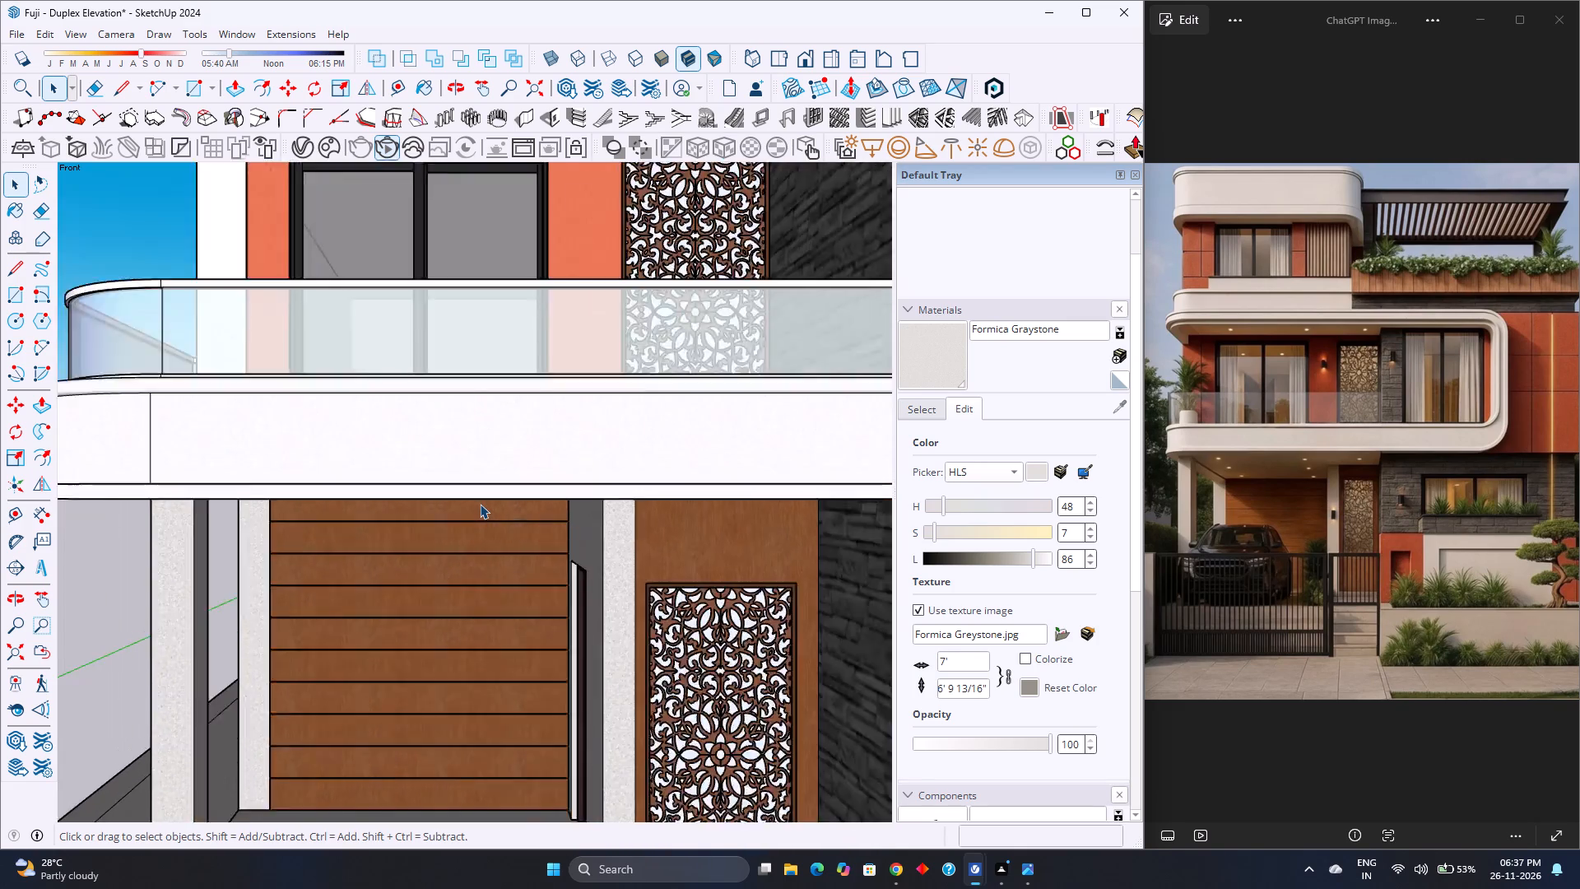
{"action": "scroll", "coordinate": [480, 504], "scroll_direction": "up", "scroll_amount": 4}
{"action": "scroll", "coordinate": [480, 504], "scroll_direction": "down", "scroll_amount": 4}
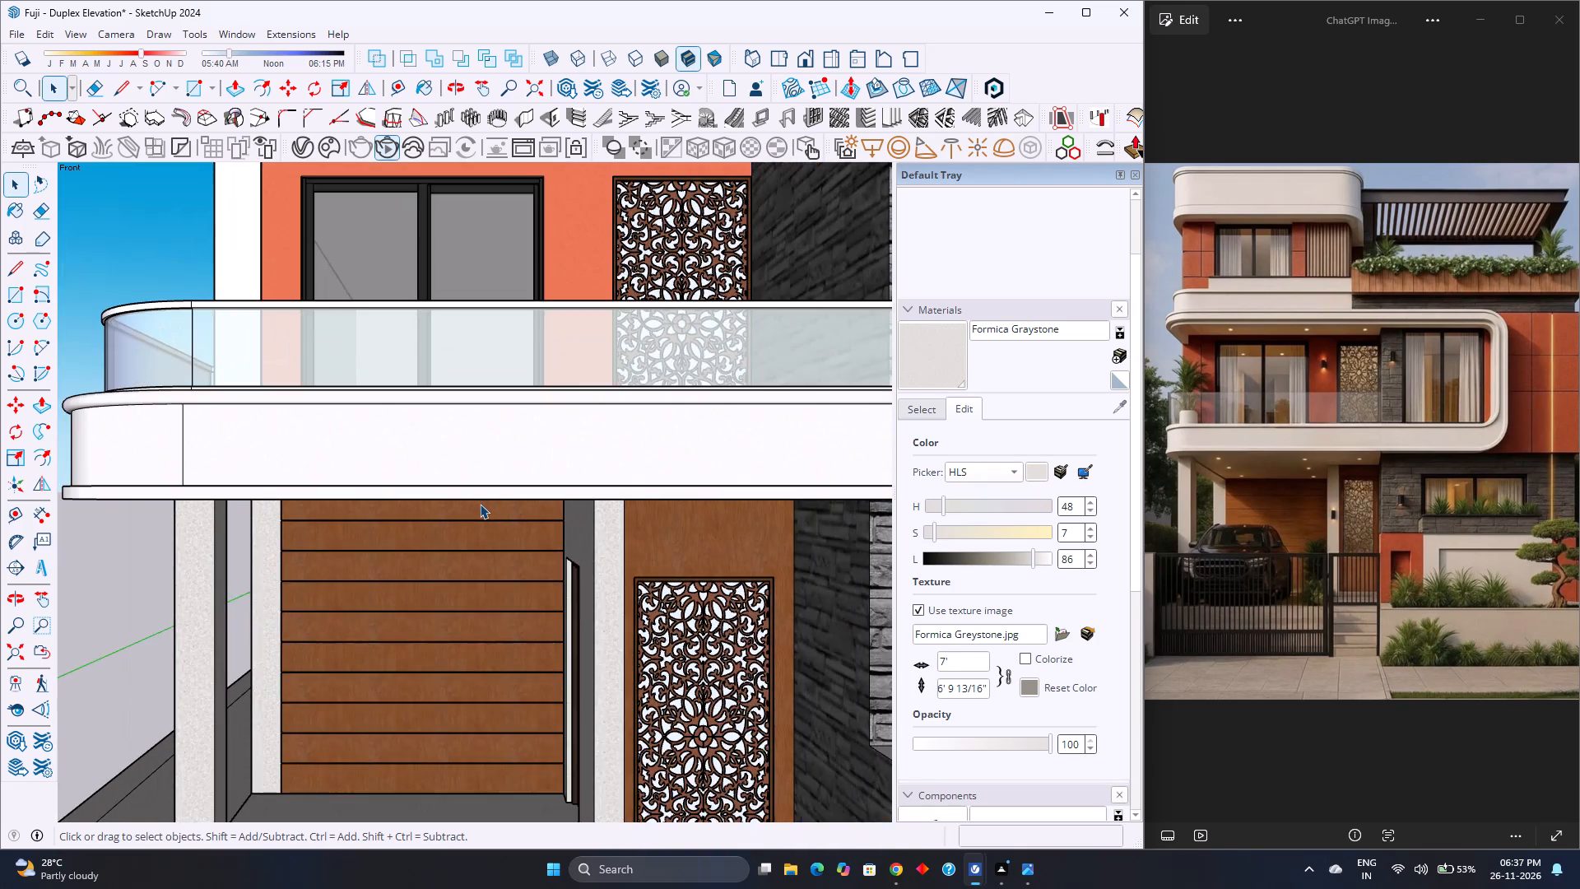
{"action": "scroll", "coordinate": [480, 504], "scroll_direction": "up", "scroll_amount": 3}
{"action": "scroll", "coordinate": [480, 504], "scroll_direction": "down", "scroll_amount": 3}
{"action": "scroll", "coordinate": [480, 504], "scroll_direction": "up", "scroll_amount": 3}
{"action": "scroll", "coordinate": [480, 504], "scroll_direction": "down", "scroll_amount": 3}
{"action": "scroll", "coordinate": [480, 504], "scroll_direction": "up", "scroll_amount": 3}
{"action": "scroll", "coordinate": [480, 504], "scroll_direction": "down", "scroll_amount": 3}
{"action": "scroll", "coordinate": [480, 504], "scroll_direction": "up", "scroll_amount": 3}
{"action": "scroll", "coordinate": [480, 504], "scroll_direction": "down", "scroll_amount": 3}
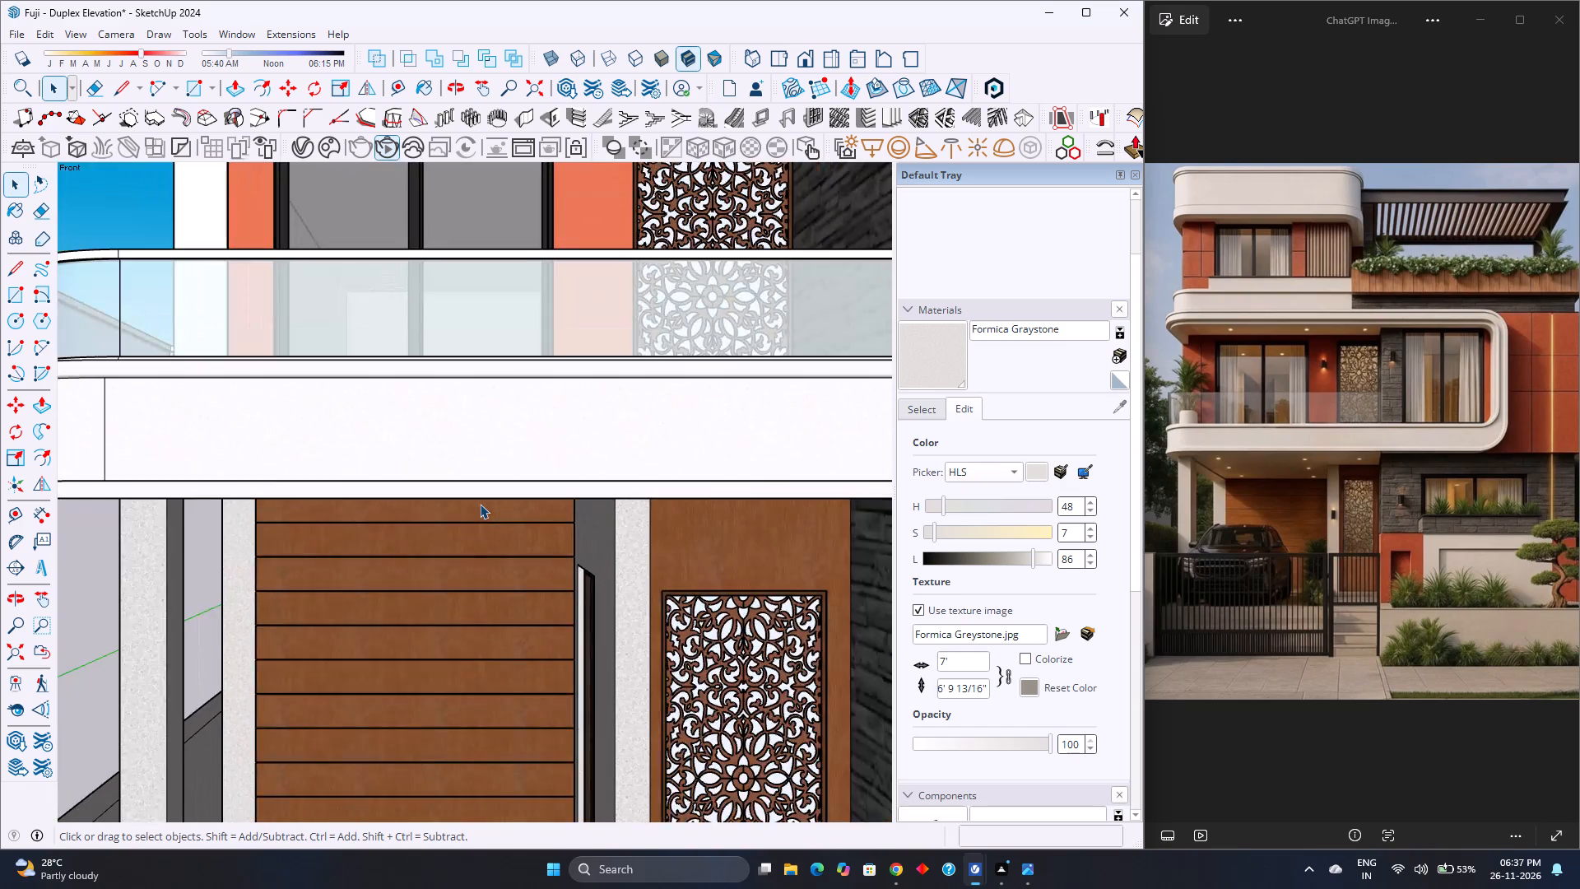
{"action": "scroll", "coordinate": [480, 504], "scroll_direction": "up", "scroll_amount": 2}
{"action": "scroll", "coordinate": [480, 504], "scroll_direction": "down", "scroll_amount": 6}
{"action": "scroll", "coordinate": [480, 504], "scroll_direction": "up", "scroll_amount": 2}
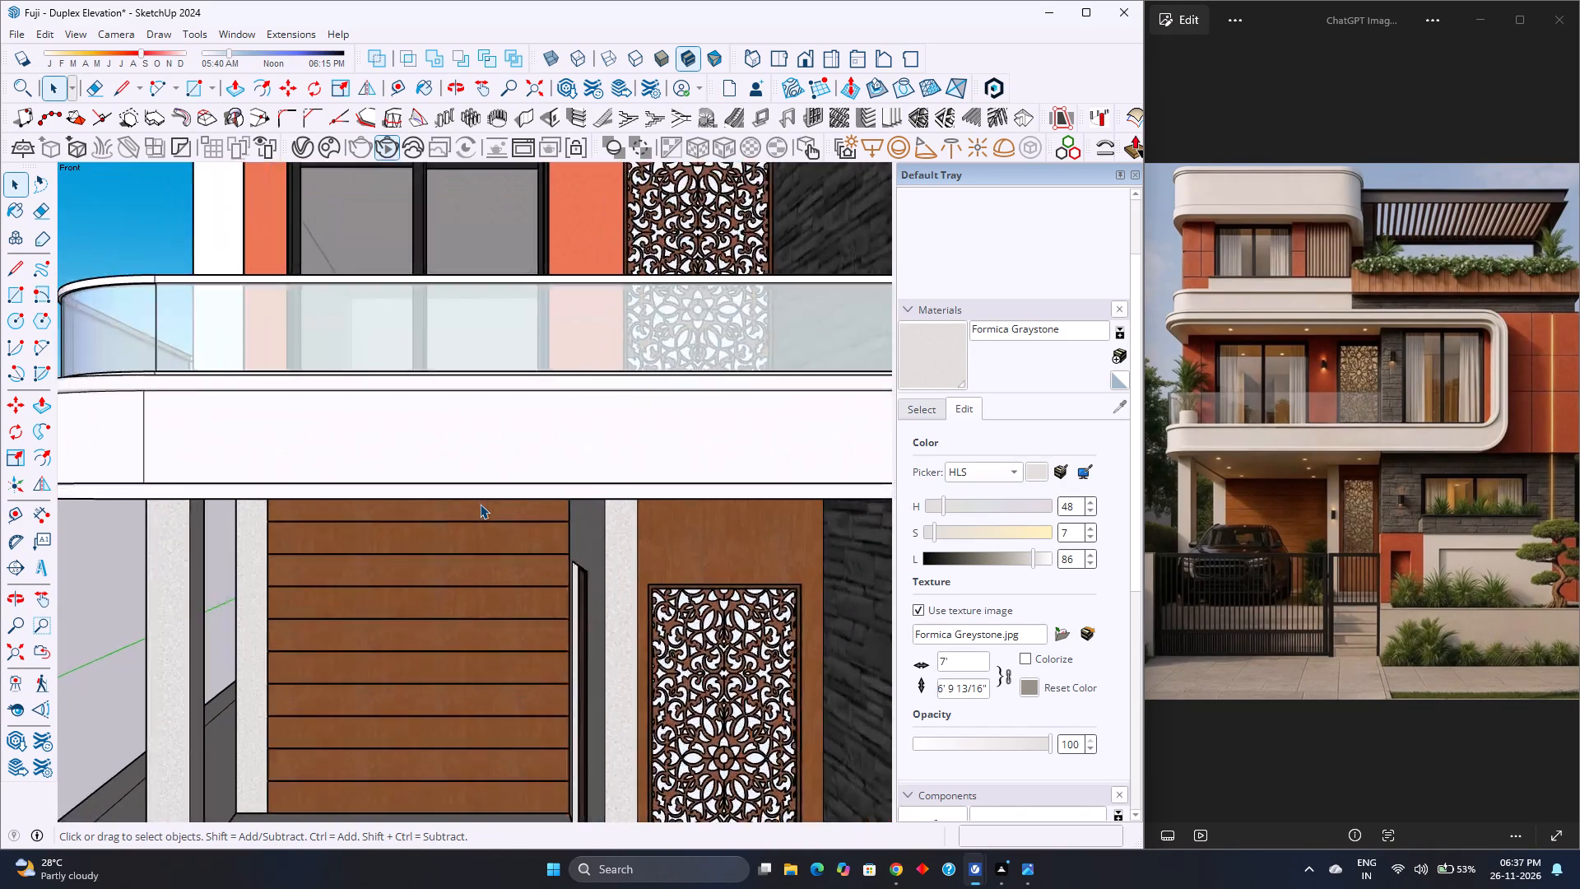
Examine the balcony front, the two patterned screens and the adjoining dark stone side wall at close range.
{"action": "scroll", "coordinate": [480, 504], "scroll_direction": "down", "scroll_amount": 3}
{"action": "scroll", "coordinate": [480, 504], "scroll_direction": "up", "scroll_amount": 4}
{"action": "scroll", "coordinate": [480, 504], "scroll_direction": "down", "scroll_amount": 3}
{"action": "scroll", "coordinate": [480, 504], "scroll_direction": "up", "scroll_amount": 2}
{"action": "scroll", "coordinate": [480, 504], "scroll_direction": "down", "scroll_amount": 2}
{"action": "scroll", "coordinate": [480, 504], "scroll_direction": "up", "scroll_amount": 3}
{"action": "scroll", "coordinate": [480, 504], "scroll_direction": "down", "scroll_amount": 4}
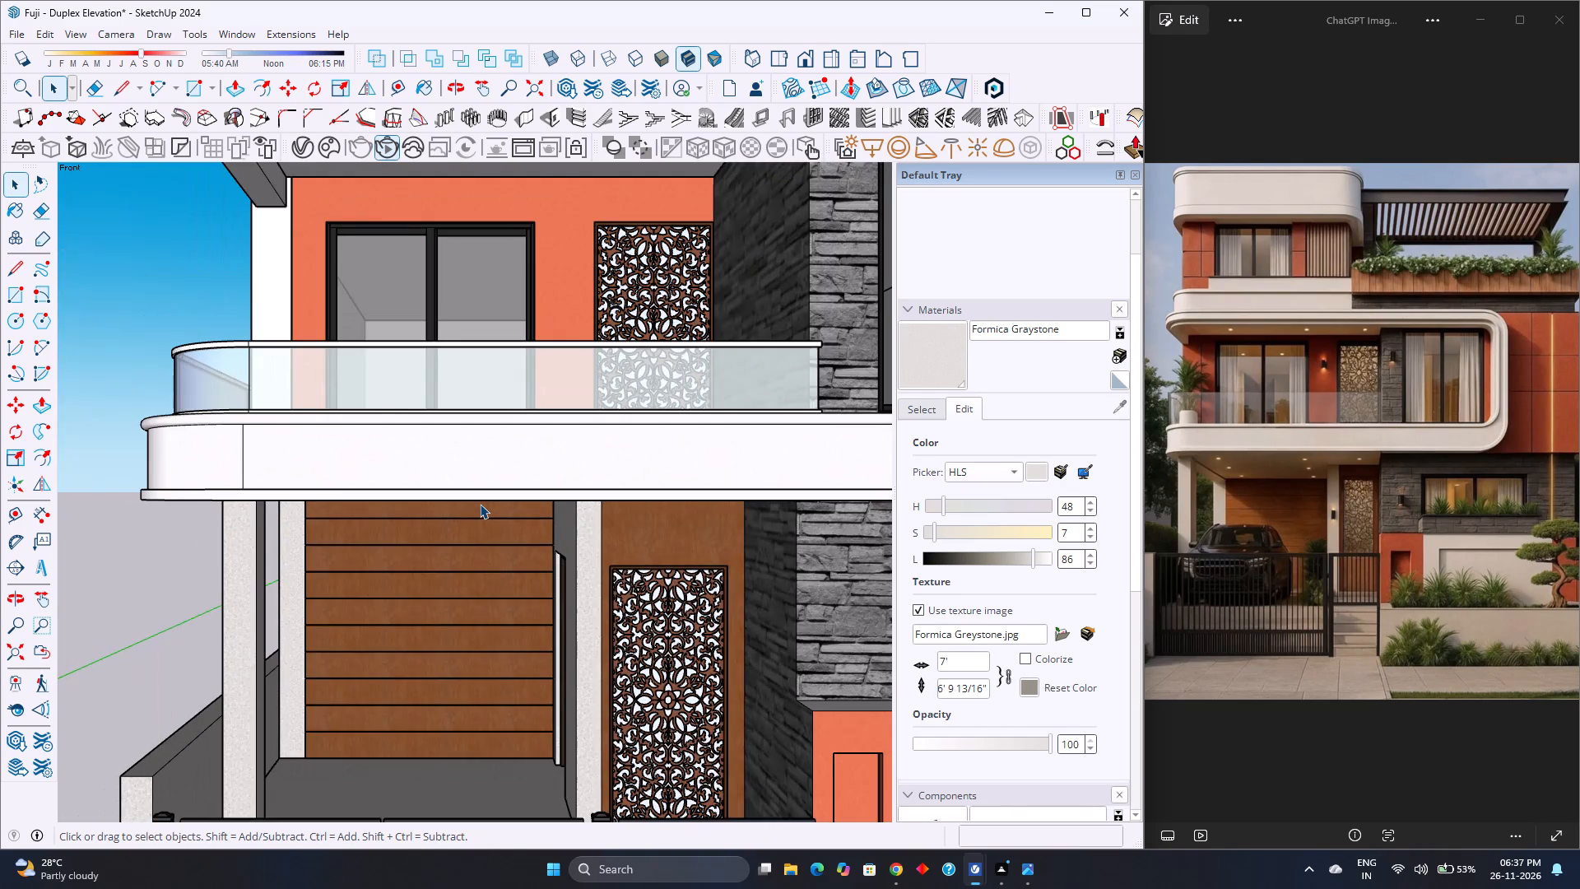
{"action": "scroll", "coordinate": [480, 504], "scroll_direction": "up", "scroll_amount": 2}
{"action": "scroll", "coordinate": [480, 504], "scroll_direction": "down", "scroll_amount": 2}
{"action": "scroll", "coordinate": [480, 504], "scroll_direction": "up", "scroll_amount": 3}
{"action": "scroll", "coordinate": [480, 504], "scroll_direction": "down", "scroll_amount": 3}
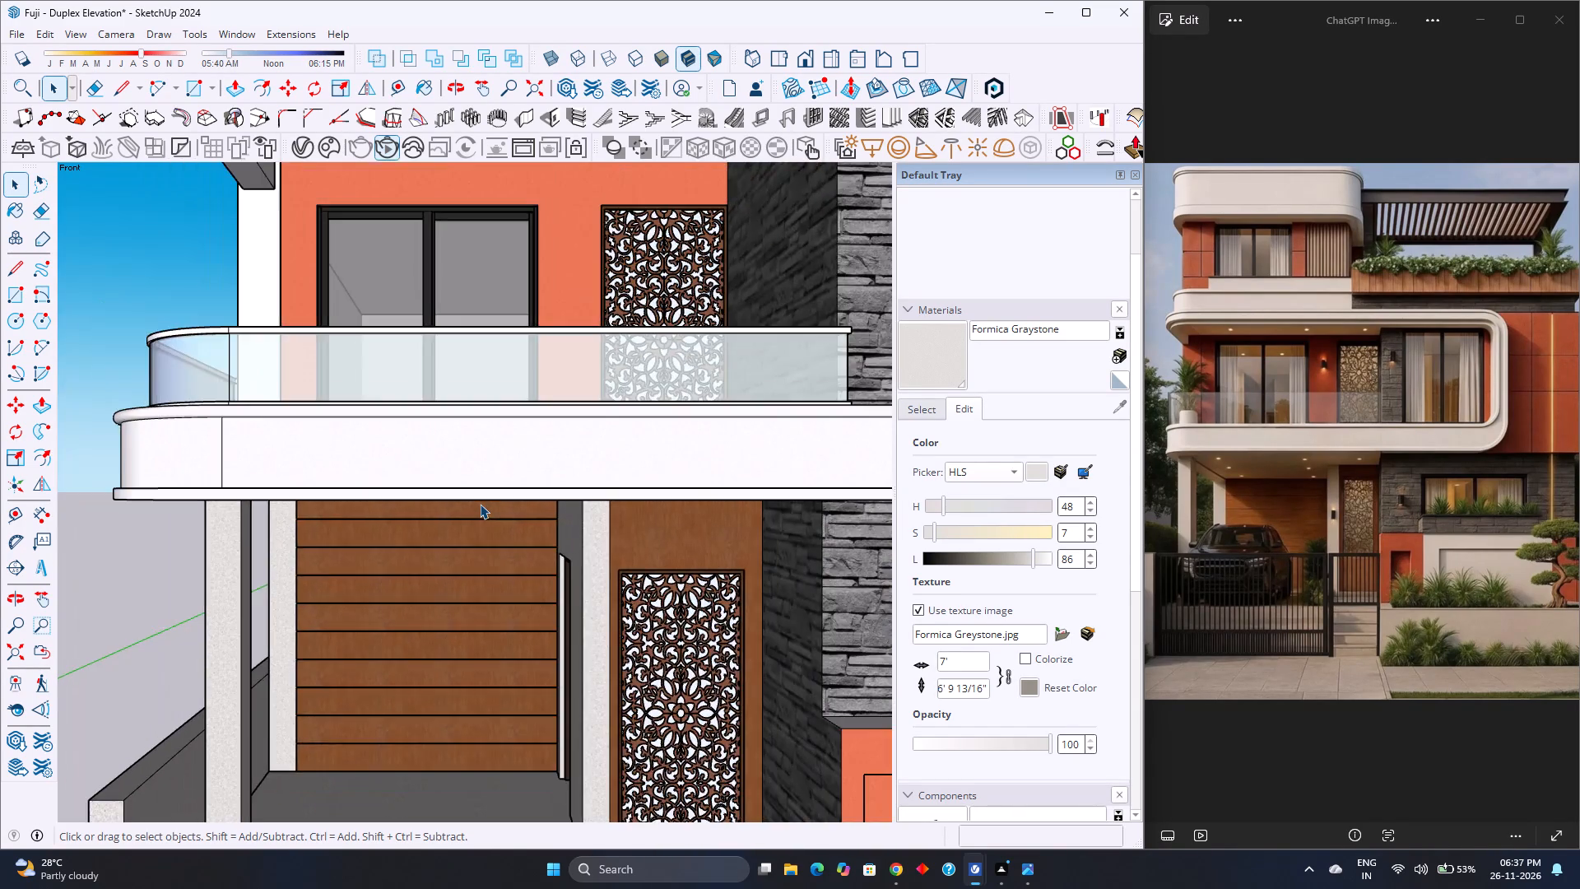
{"action": "scroll", "coordinate": [480, 504], "scroll_direction": "up", "scroll_amount": 3}
{"action": "scroll", "coordinate": [480, 504], "scroll_direction": "down", "scroll_amount": 3}
{"action": "scroll", "coordinate": [480, 504], "scroll_direction": "up", "scroll_amount": 3}
{"action": "scroll", "coordinate": [480, 504], "scroll_direction": "down", "scroll_amount": 3}
{"action": "scroll", "coordinate": [480, 504], "scroll_direction": "up", "scroll_amount": 3}
{"action": "scroll", "coordinate": [480, 504], "scroll_direction": "down", "scroll_amount": 3}
{"action": "scroll", "coordinate": [480, 504], "scroll_direction": "up", "scroll_amount": 3}
{"action": "scroll", "coordinate": [480, 504], "scroll_direction": "down", "scroll_amount": 3}
{"action": "scroll", "coordinate": [480, 504], "scroll_direction": "up", "scroll_amount": 3}
{"action": "scroll", "coordinate": [480, 505], "scroll_direction": "down", "scroll_amount": 1}
{"action": "scroll", "coordinate": [480, 505], "scroll_direction": "up", "scroll_amount": 1}
{"action": "scroll", "coordinate": [480, 505], "scroll_direction": "down", "scroll_amount": 1}
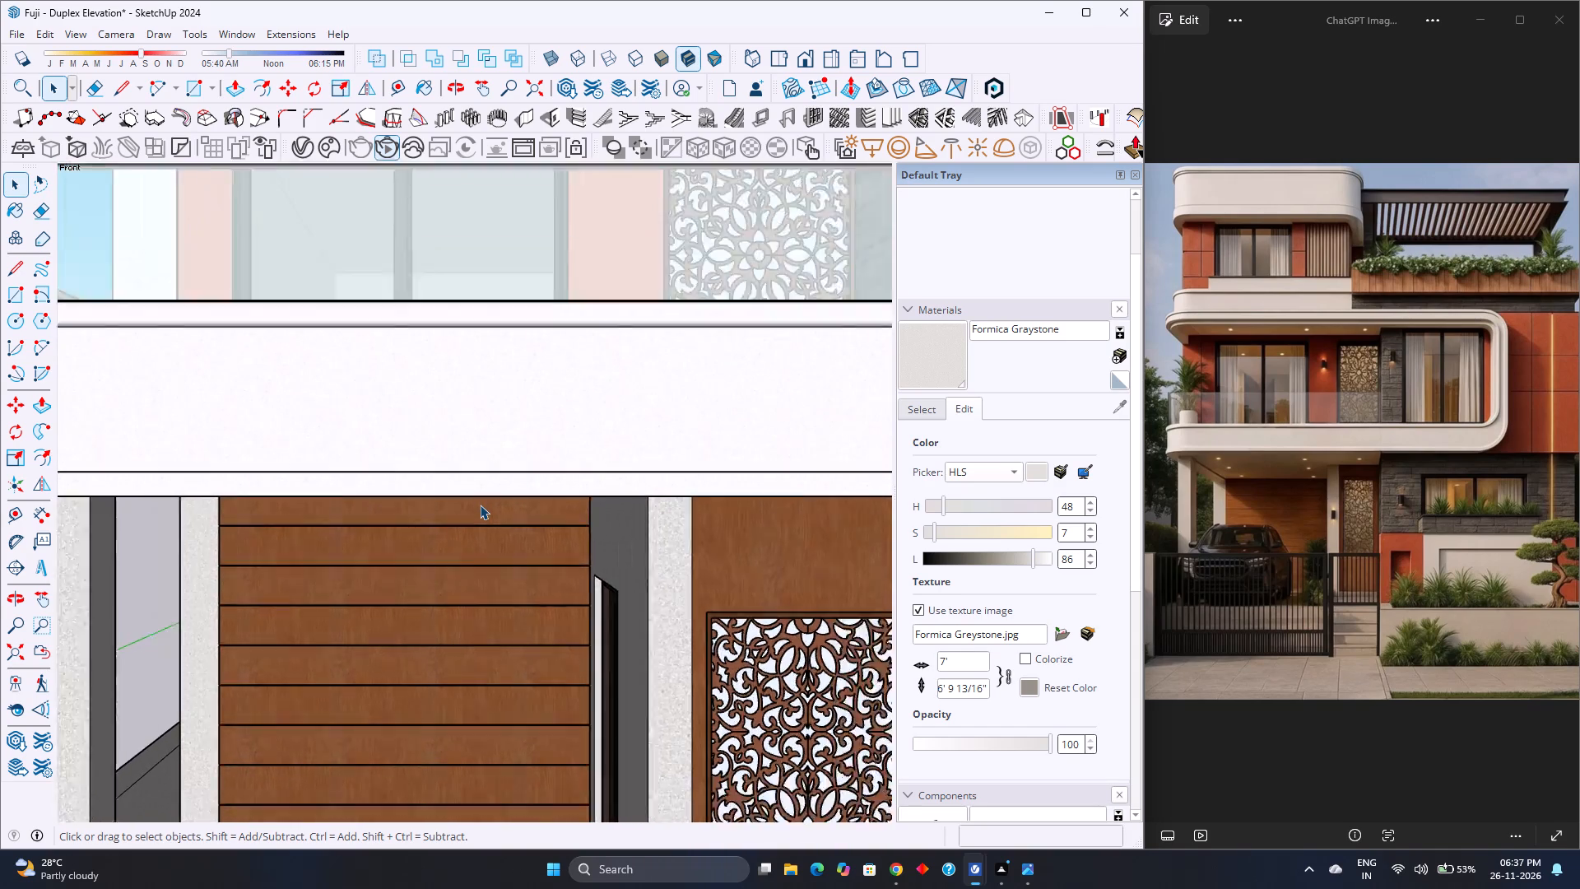
Examine the ground-floor wood cladding, the textured columns and the balcony slab's underside at very close range.
{"action": "scroll", "coordinate": [480, 505], "scroll_direction": "down", "scroll_amount": 2}
{"action": "scroll", "coordinate": [473, 528], "scroll_direction": "up", "scroll_amount": 3}
{"action": "scroll", "coordinate": [473, 528], "scroll_direction": "down", "scroll_amount": 3}
{"action": "scroll", "coordinate": [473, 528], "scroll_direction": "up", "scroll_amount": 3}
{"action": "scroll", "coordinate": [473, 528], "scroll_direction": "down", "scroll_amount": 3}
{"action": "scroll", "coordinate": [473, 528], "scroll_direction": "up", "scroll_amount": 3}
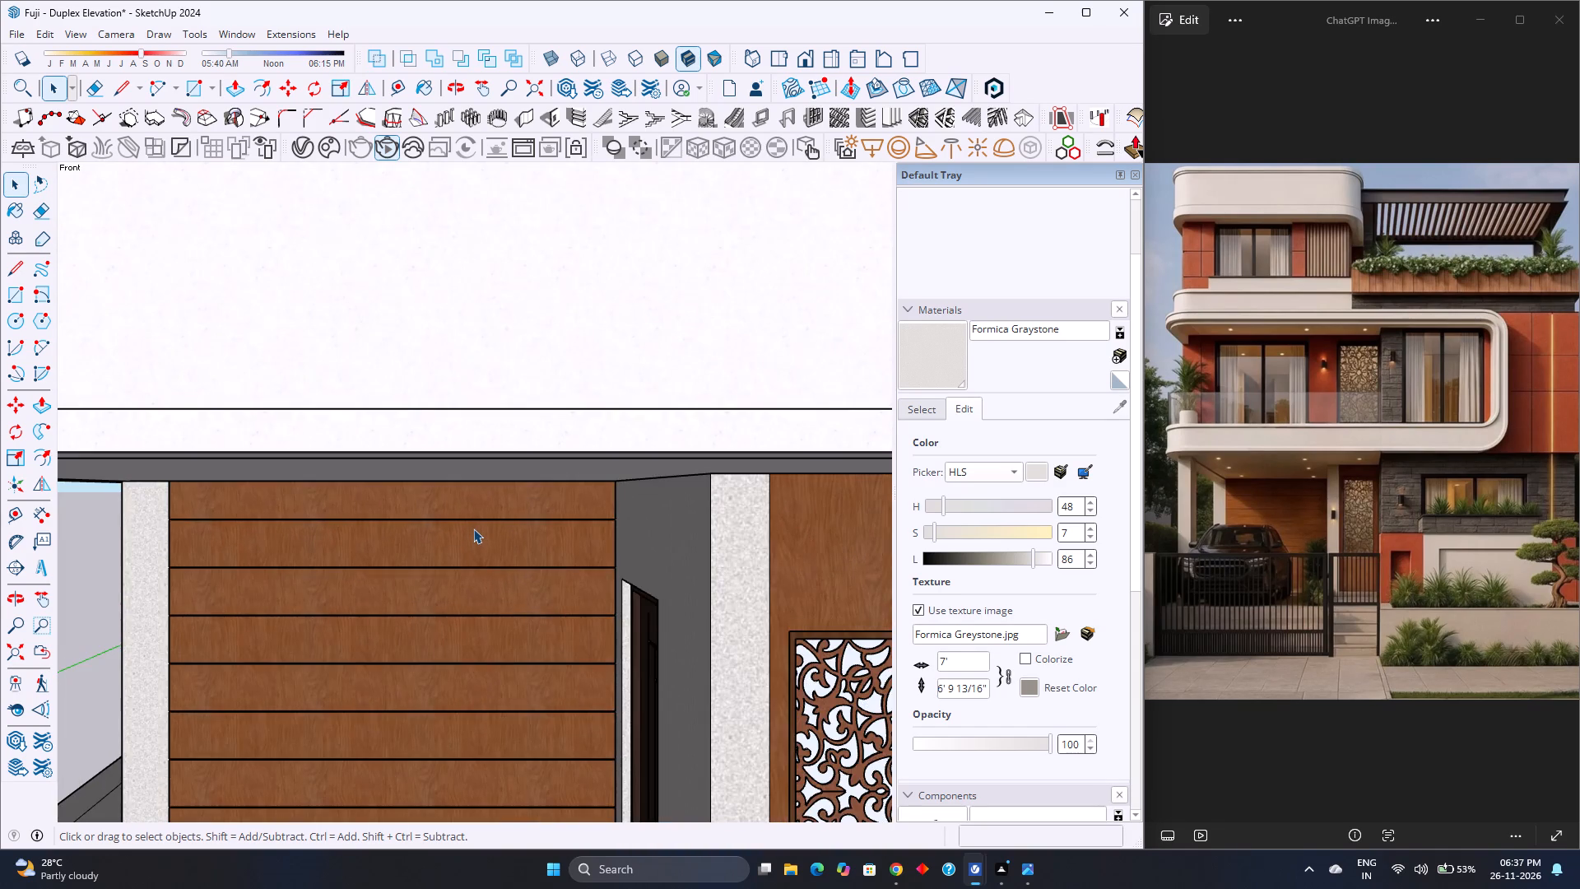
{"action": "scroll", "coordinate": [473, 528], "scroll_direction": "down", "scroll_amount": 3}
{"action": "scroll", "coordinate": [473, 528], "scroll_direction": "up", "scroll_amount": 3}
{"action": "scroll", "coordinate": [473, 528], "scroll_direction": "down", "scroll_amount": 3}
{"action": "scroll", "coordinate": [473, 528], "scroll_direction": "up", "scroll_amount": 3}
{"action": "scroll", "coordinate": [473, 528], "scroll_direction": "down", "scroll_amount": 3}
{"action": "scroll", "coordinate": [473, 528], "scroll_direction": "up", "scroll_amount": 4}
{"action": "scroll", "coordinate": [473, 528], "scroll_direction": "down", "scroll_amount": 4}
{"action": "scroll", "coordinate": [473, 528], "scroll_direction": "up", "scroll_amount": 3}
{"action": "scroll", "coordinate": [473, 528], "scroll_direction": "down", "scroll_amount": 3}
{"action": "scroll", "coordinate": [473, 528], "scroll_direction": "up", "scroll_amount": 3}
{"action": "scroll", "coordinate": [473, 528], "scroll_direction": "down", "scroll_amount": 1}
{"action": "scroll", "coordinate": [473, 528], "scroll_direction": "up", "scroll_amount": 1}
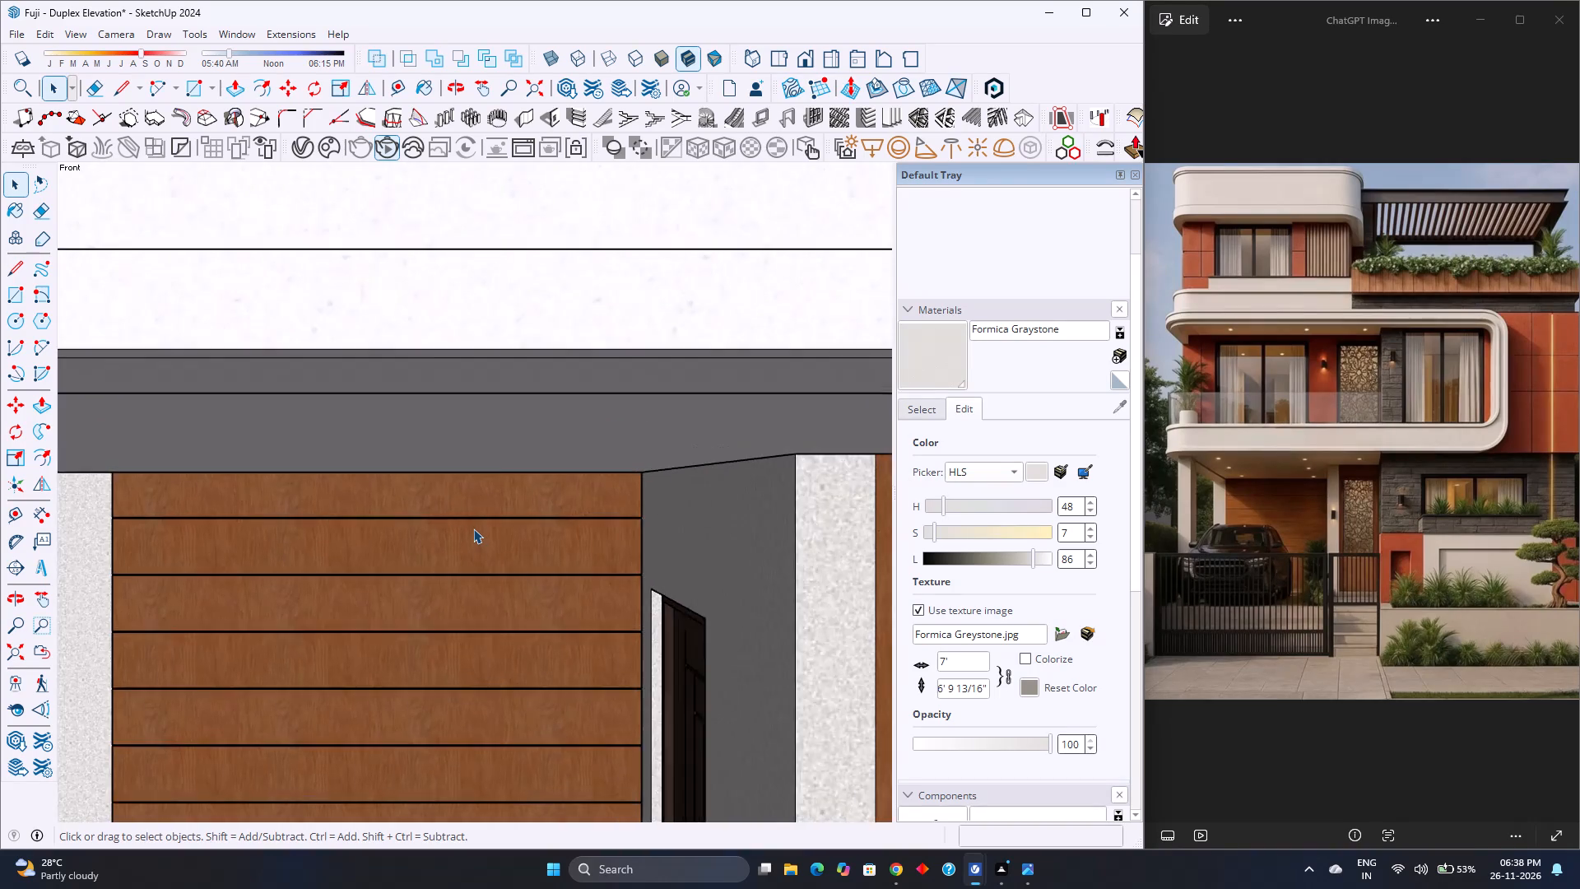
Examine the top of the ground-floor wood cladding, the textured columns and the balcony slab's underside up close.
{"action": "scroll", "coordinate": [473, 528], "scroll_direction": "down", "scroll_amount": 3}
{"action": "scroll", "coordinate": [473, 528], "scroll_direction": "up", "scroll_amount": 3}
{"action": "scroll", "coordinate": [473, 528], "scroll_direction": "down", "scroll_amount": 4}
{"action": "scroll", "coordinate": [473, 528], "scroll_direction": "up", "scroll_amount": 4}
{"action": "scroll", "coordinate": [473, 528], "scroll_direction": "down", "scroll_amount": 3}
{"action": "scroll", "coordinate": [473, 528], "scroll_direction": "up", "scroll_amount": 2}
{"action": "scroll", "coordinate": [473, 528], "scroll_direction": "down", "scroll_amount": 2}
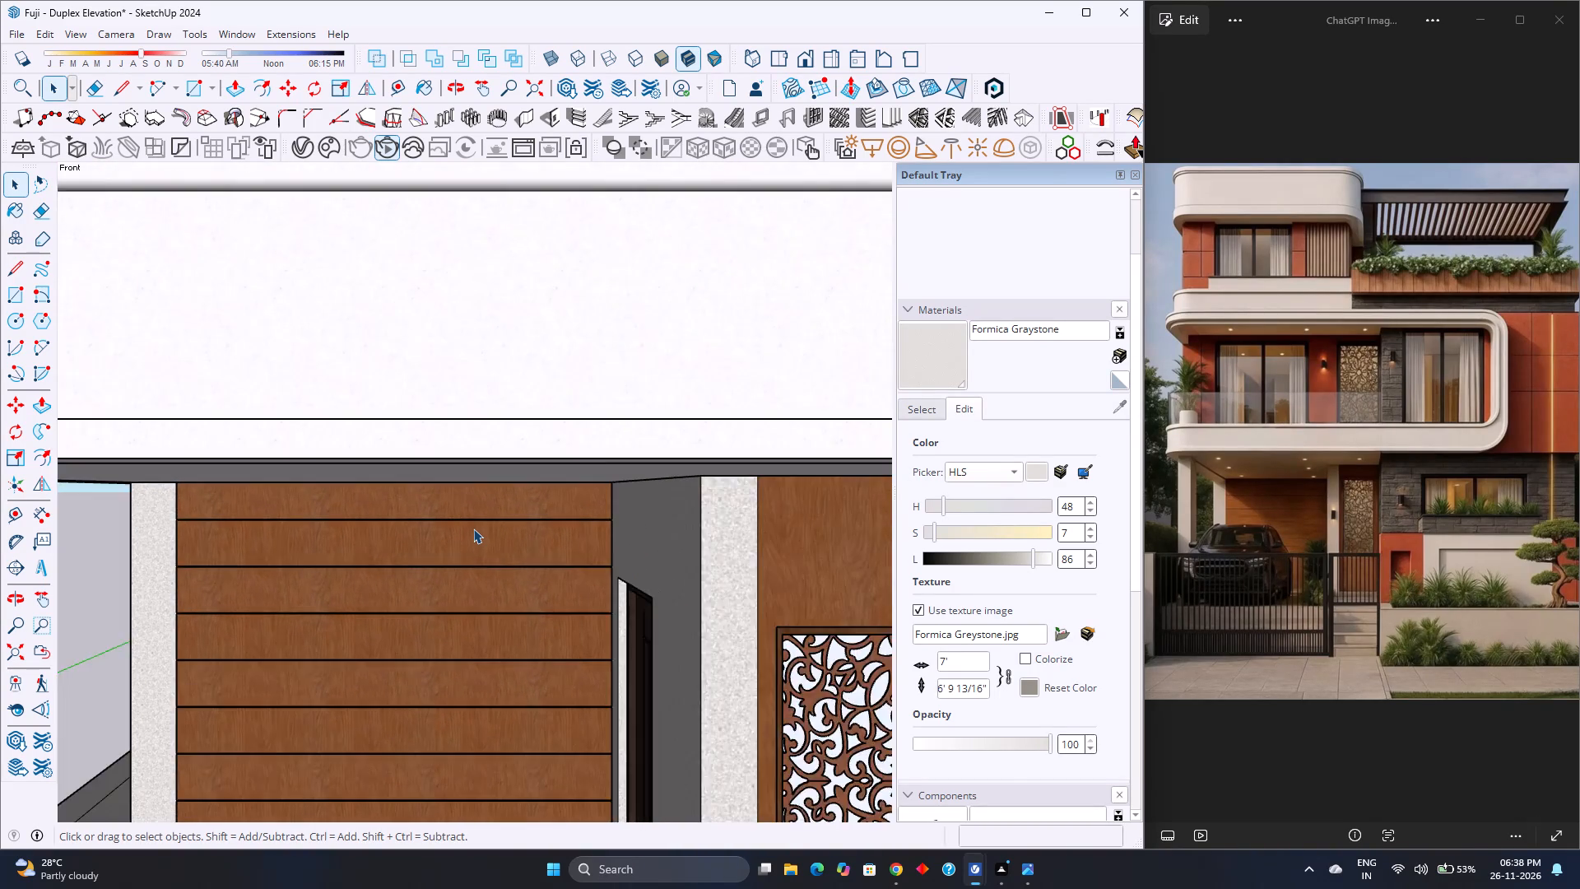
{"action": "scroll", "coordinate": [473, 528], "scroll_direction": "up", "scroll_amount": 2}
{"action": "scroll", "coordinate": [473, 528], "scroll_direction": "down", "scroll_amount": 3}
{"action": "scroll", "coordinate": [473, 528], "scroll_direction": "up", "scroll_amount": 3}
{"action": "scroll", "coordinate": [473, 528], "scroll_direction": "down", "scroll_amount": 3}
{"action": "scroll", "coordinate": [473, 528], "scroll_direction": "up", "scroll_amount": 3}
{"action": "scroll", "coordinate": [473, 528], "scroll_direction": "down", "scroll_amount": 3}
{"action": "scroll", "coordinate": [473, 528], "scroll_direction": "up", "scroll_amount": 3}
{"action": "scroll", "coordinate": [473, 528], "scroll_direction": "down", "scroll_amount": 3}
{"action": "scroll", "coordinate": [473, 528], "scroll_direction": "up", "scroll_amount": 3}
{"action": "scroll", "coordinate": [473, 528], "scroll_direction": "down", "scroll_amount": 3}
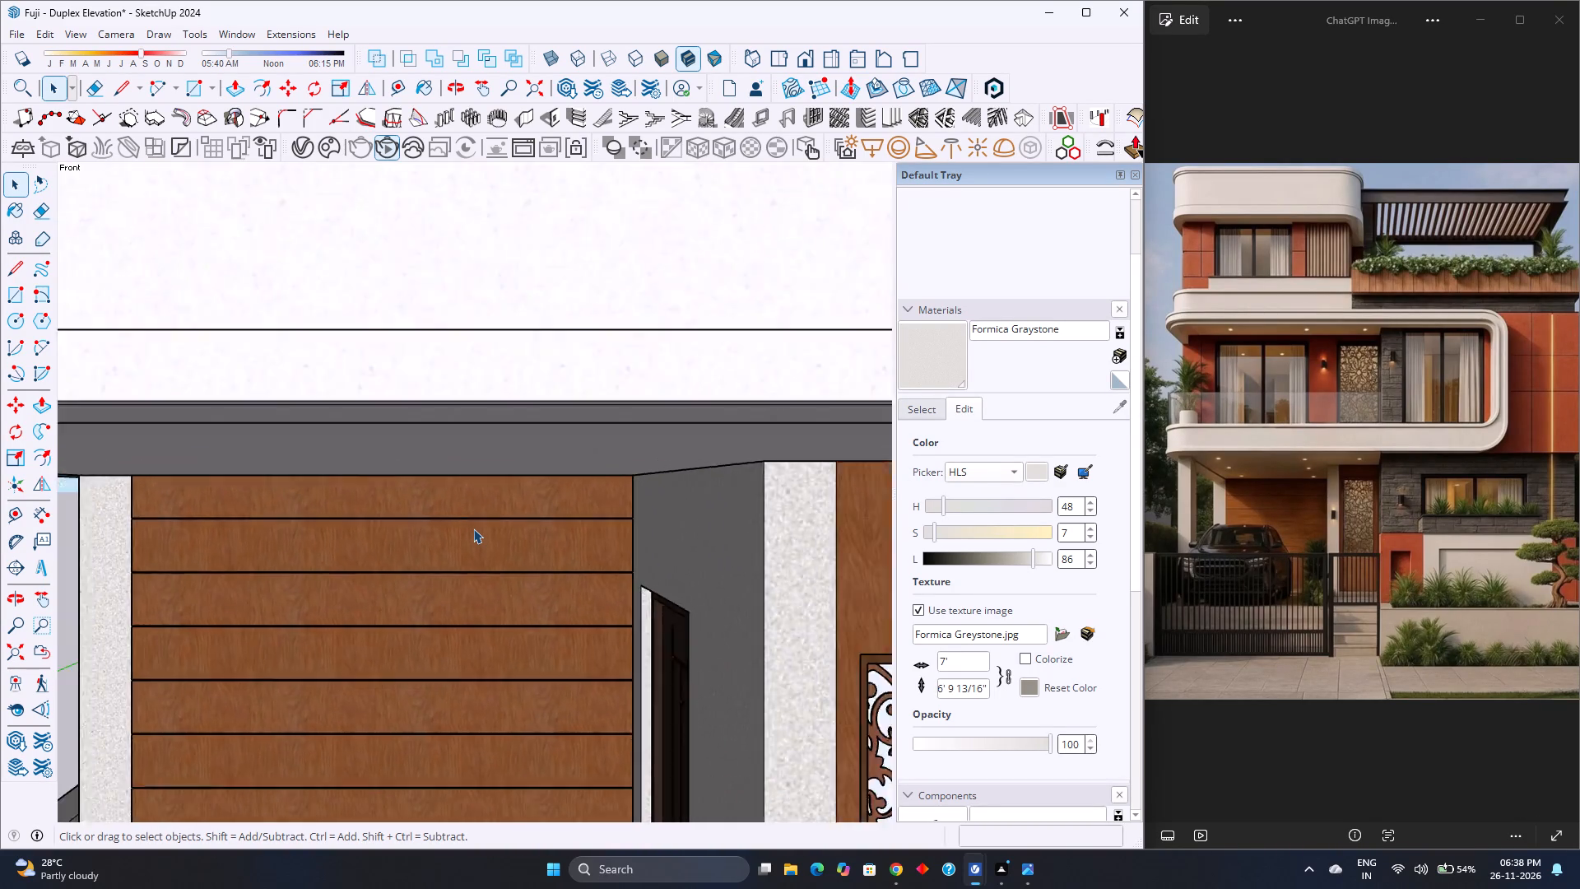
{"action": "scroll", "coordinate": [473, 528], "scroll_direction": "up", "scroll_amount": 3}
{"action": "scroll", "coordinate": [473, 528], "scroll_direction": "down", "scroll_amount": 3}
{"action": "scroll", "coordinate": [473, 528], "scroll_direction": "up", "scroll_amount": 3}
{"action": "scroll", "coordinate": [473, 528], "scroll_direction": "down", "scroll_amount": 1}
{"action": "scroll", "coordinate": [473, 528], "scroll_direction": "up", "scroll_amount": 2}
{"action": "scroll", "coordinate": [473, 528], "scroll_direction": "down", "scroll_amount": 1}
Examine the wood cladding's grain and groove lines beside the grey side wall and dark door at very close range.
{"action": "scroll", "coordinate": [473, 528], "scroll_direction": "up", "scroll_amount": 1}
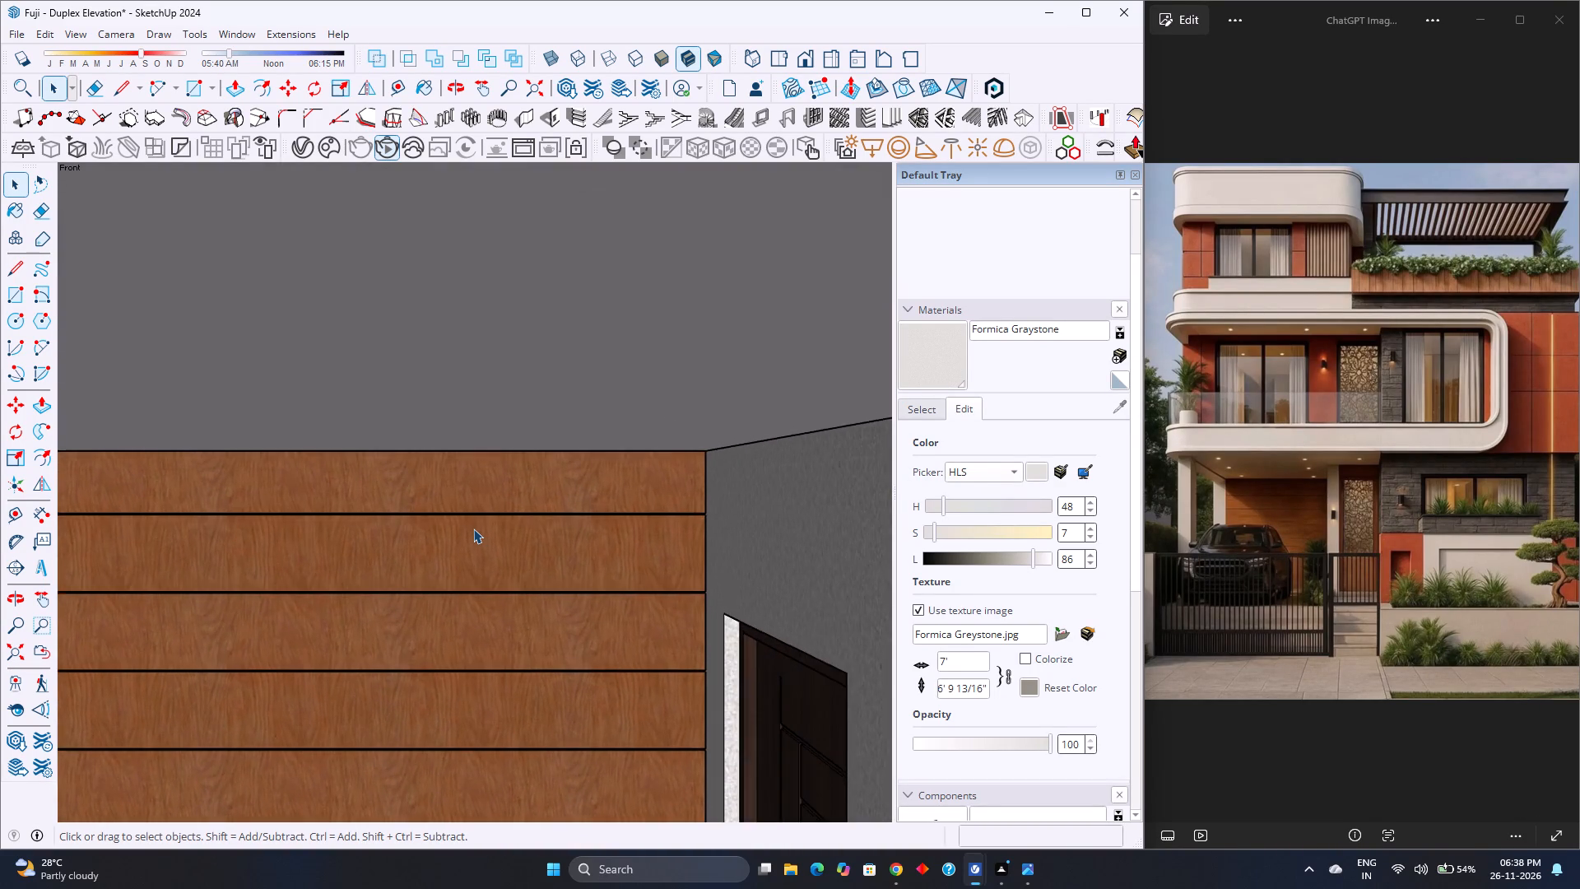
{"action": "scroll", "coordinate": [473, 528], "scroll_direction": "down", "scroll_amount": 4}
{"action": "scroll", "coordinate": [473, 528], "scroll_direction": "up", "scroll_amount": 3}
{"action": "scroll", "coordinate": [473, 528], "scroll_direction": "down", "scroll_amount": 3}
{"action": "scroll", "coordinate": [473, 528], "scroll_direction": "up", "scroll_amount": 3}
{"action": "scroll", "coordinate": [473, 528], "scroll_direction": "down", "scroll_amount": 2}
{"action": "scroll", "coordinate": [473, 528], "scroll_direction": "up", "scroll_amount": 2}
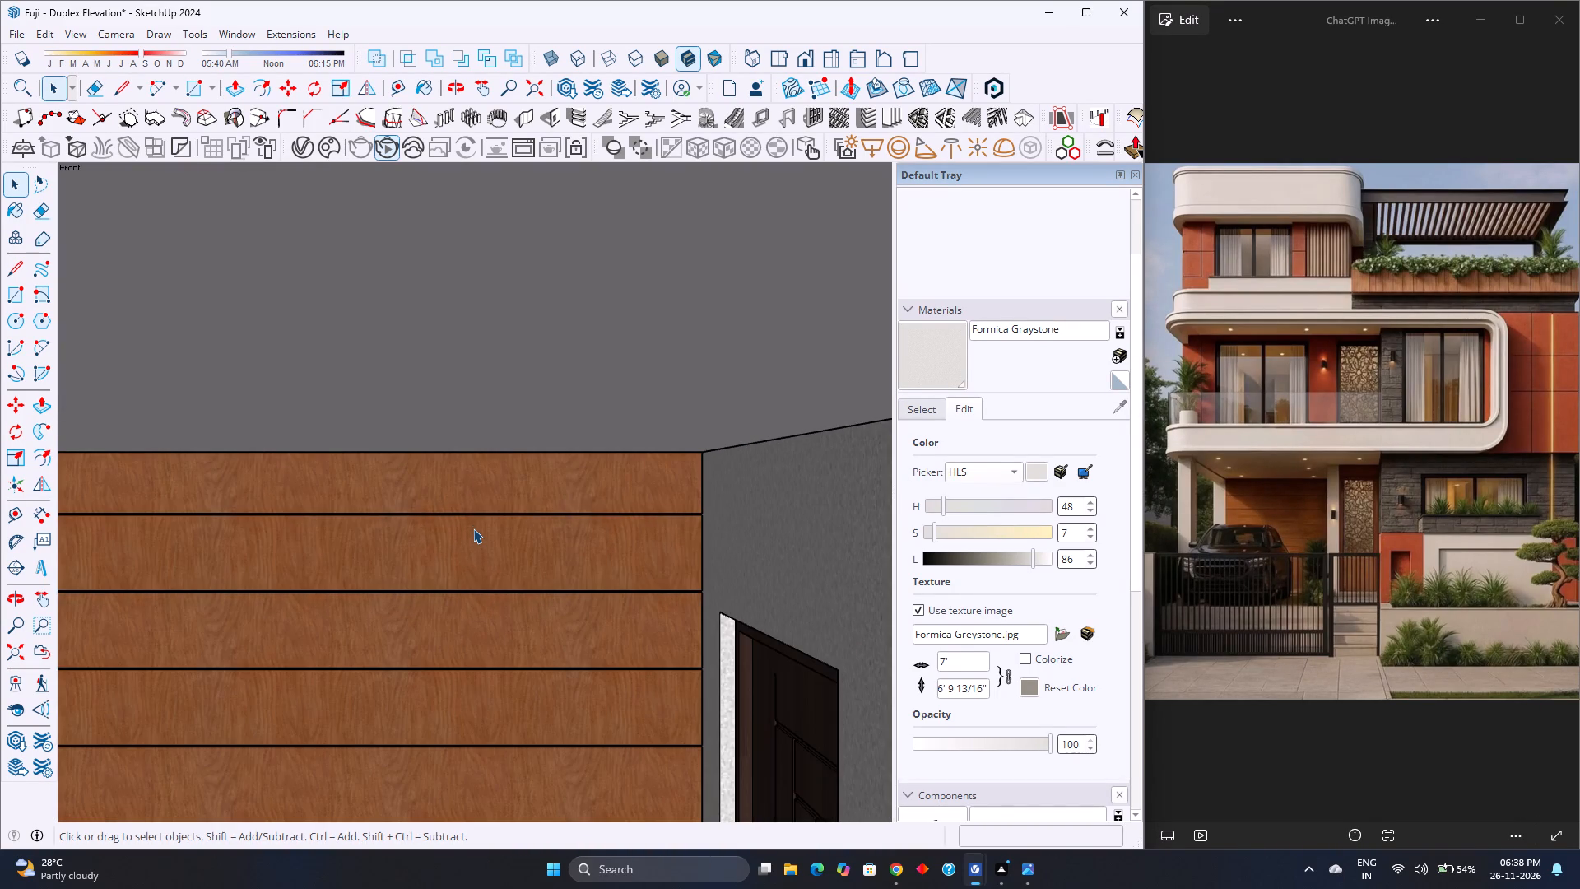
{"action": "scroll", "coordinate": [473, 528], "scroll_direction": "down", "scroll_amount": 3}
{"action": "scroll", "coordinate": [473, 528], "scroll_direction": "up", "scroll_amount": 3}
{"action": "scroll", "coordinate": [473, 528], "scroll_direction": "down", "scroll_amount": 4}
{"action": "scroll", "coordinate": [473, 528], "scroll_direction": "up", "scroll_amount": 4}
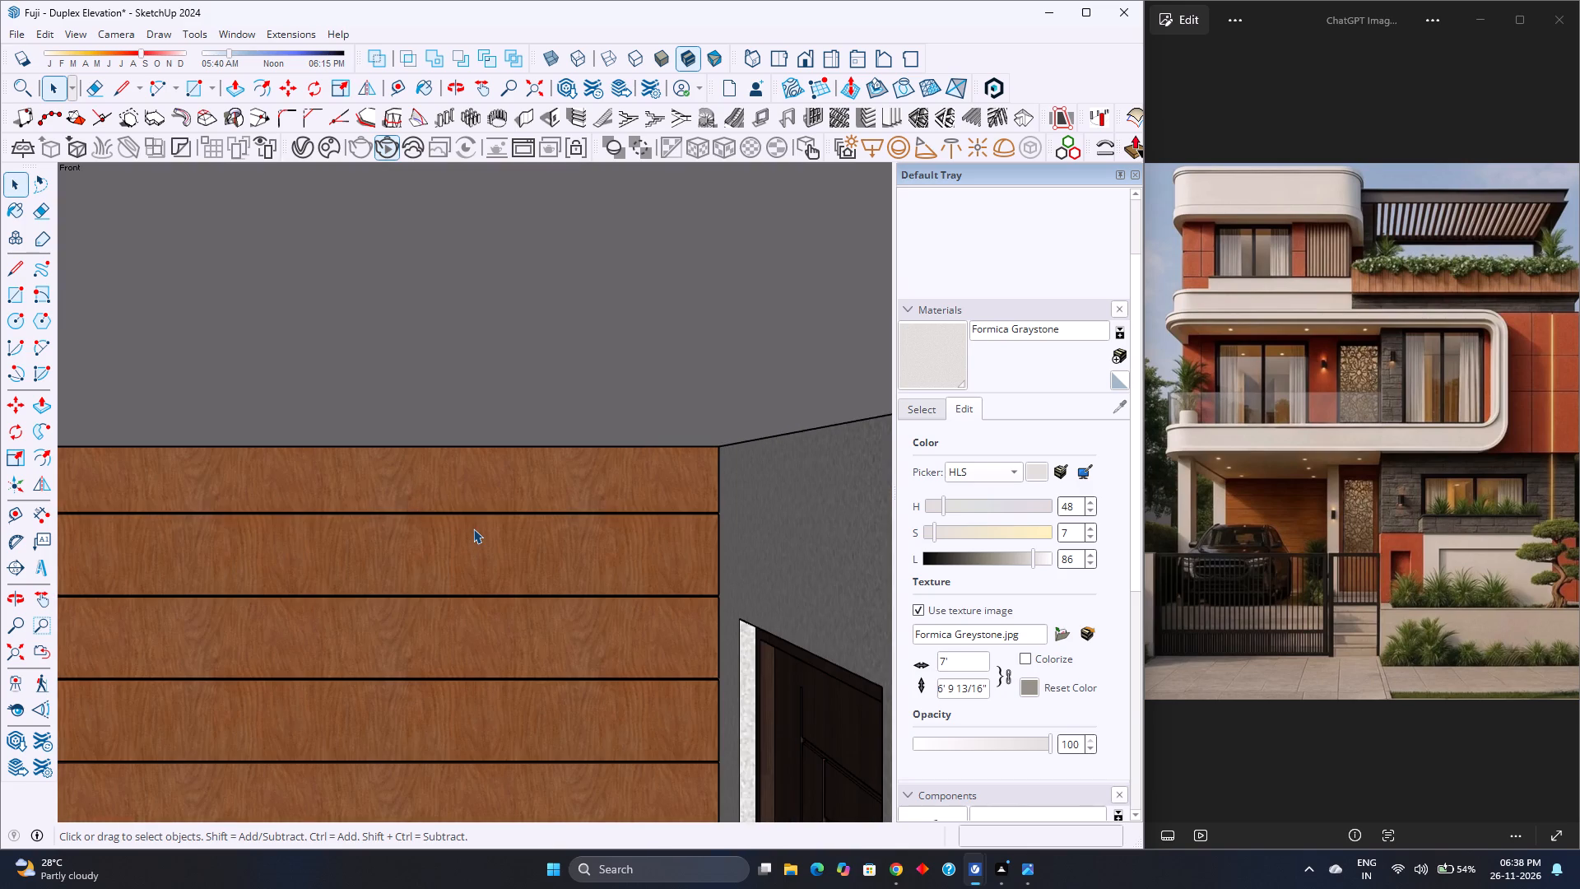
{"action": "scroll", "coordinate": [473, 528], "scroll_direction": "down", "scroll_amount": 3}
{"action": "scroll", "coordinate": [473, 528], "scroll_direction": "up", "scroll_amount": 3}
{"action": "scroll", "coordinate": [473, 528], "scroll_direction": "down", "scroll_amount": 4}
{"action": "scroll", "coordinate": [473, 528], "scroll_direction": "up", "scroll_amount": 4}
{"action": "scroll", "coordinate": [473, 528], "scroll_direction": "down", "scroll_amount": 5}
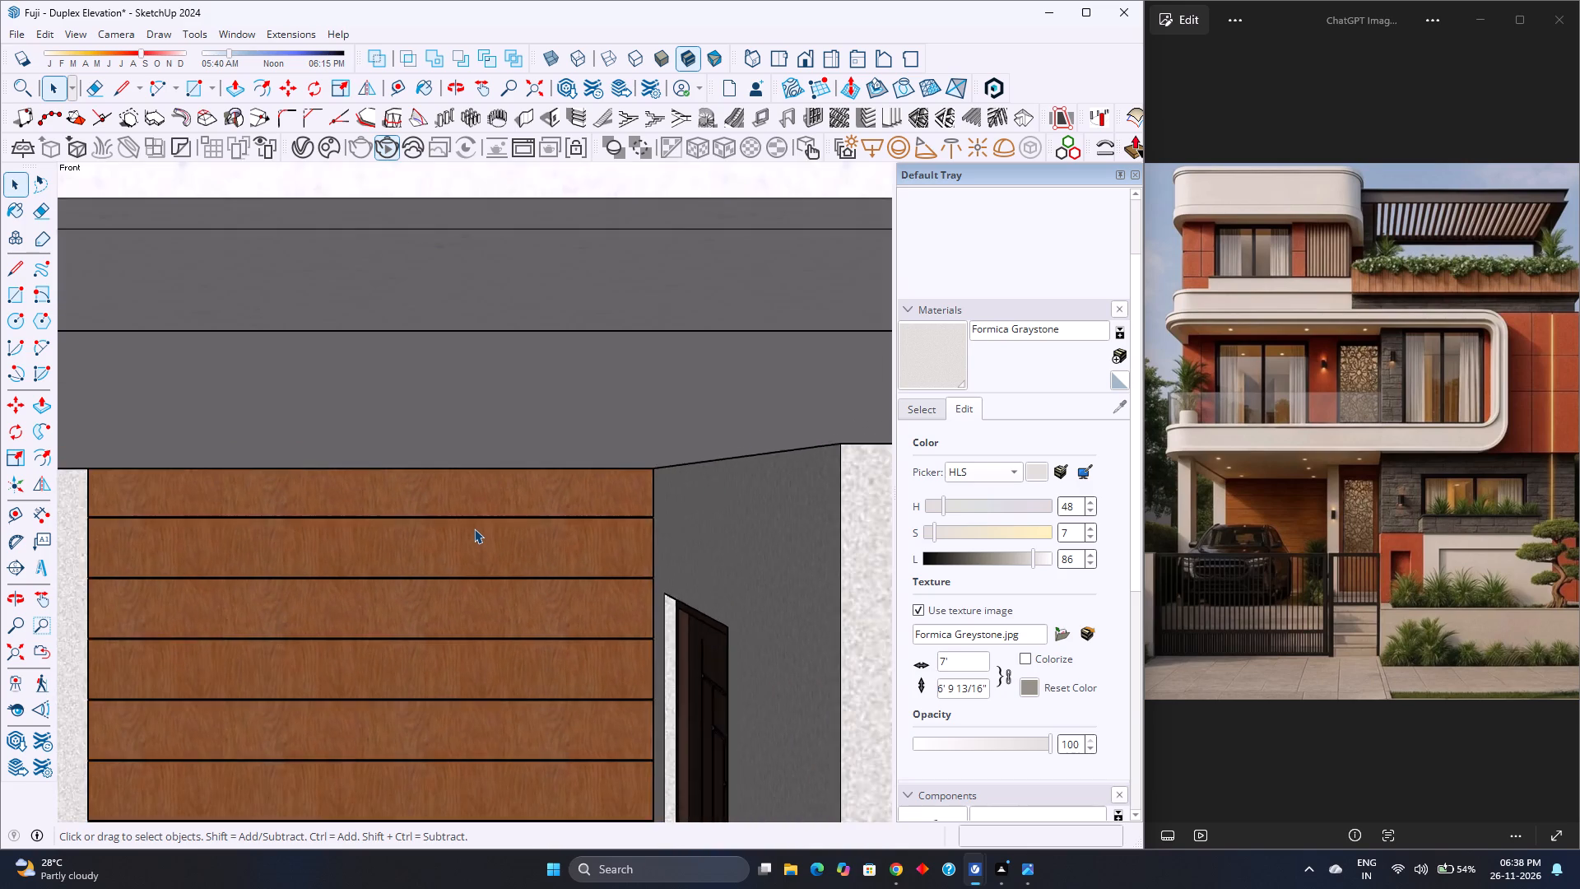
Examine the whole front elevation from a distance, covering all floors, the pergola, boundary wall and gate.
{"action": "scroll", "coordinate": [474, 528], "scroll_direction": "down", "scroll_amount": 20}
{"action": "scroll", "coordinate": [474, 535], "scroll_direction": "up", "scroll_amount": 1}
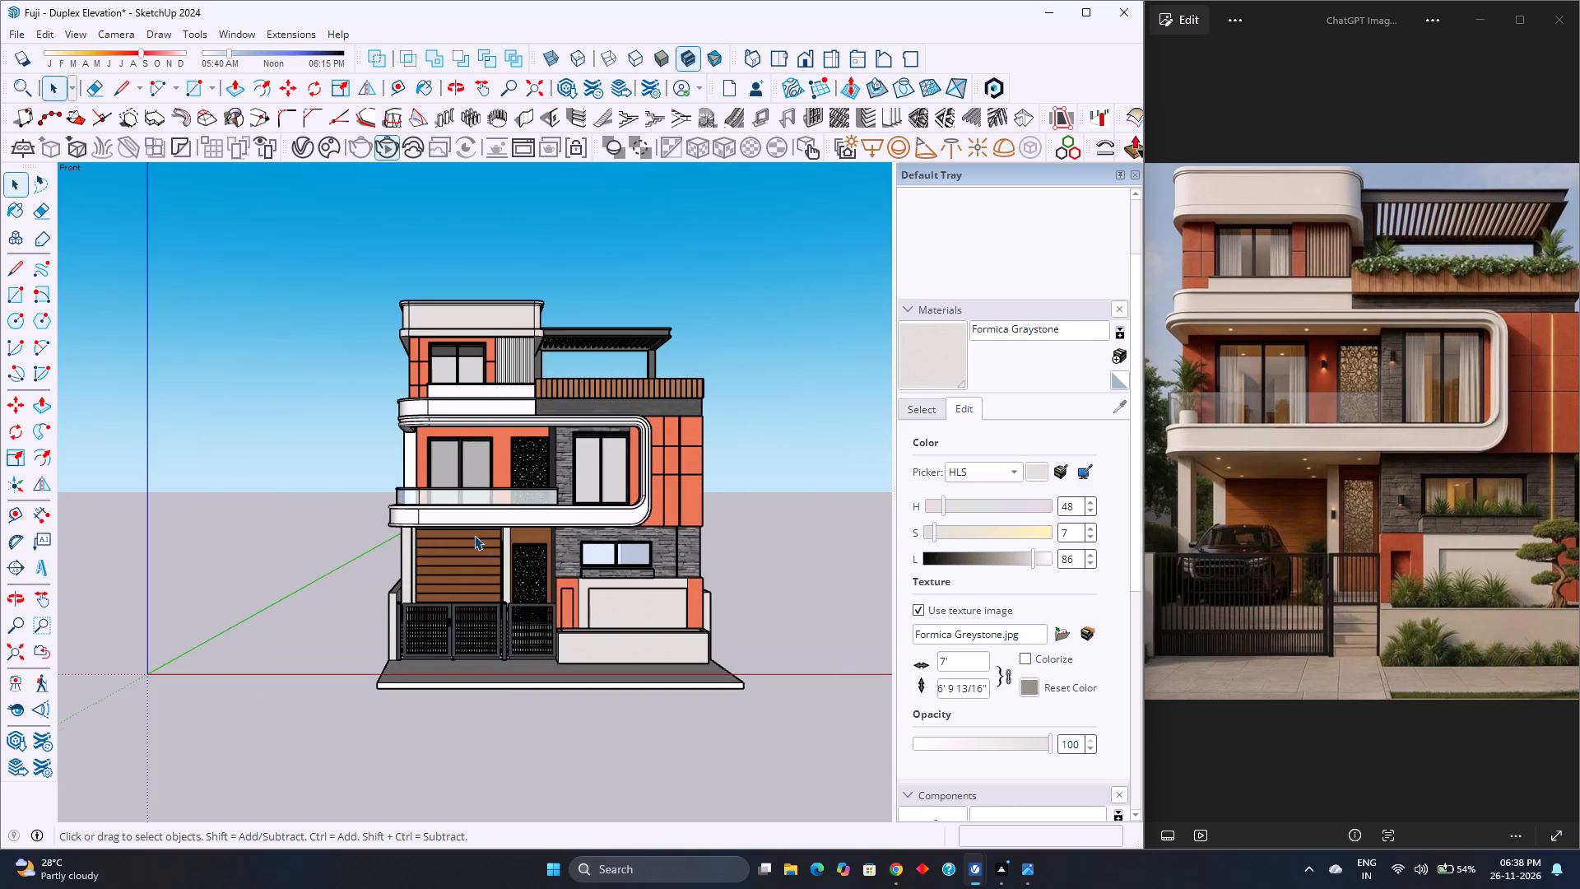
{"action": "scroll", "coordinate": [474, 535], "scroll_direction": "down", "scroll_amount": 2}
{"action": "scroll", "coordinate": [474, 535], "scroll_direction": "up", "scroll_amount": 3}
{"action": "scroll", "coordinate": [474, 535], "scroll_direction": "down", "scroll_amount": 4}
{"action": "scroll", "coordinate": [474, 535], "scroll_direction": "up", "scroll_amount": 4}
{"action": "scroll", "coordinate": [474, 535], "scroll_direction": "down", "scroll_amount": 4}
{"action": "scroll", "coordinate": [474, 535], "scroll_direction": "up", "scroll_amount": 4}
{"action": "scroll", "coordinate": [474, 535], "scroll_direction": "down", "scroll_amount": 1}
{"action": "scroll", "coordinate": [474, 535], "scroll_direction": "up", "scroll_amount": 1}
{"action": "scroll", "coordinate": [476, 535], "scroll_direction": "down", "scroll_amount": 1}
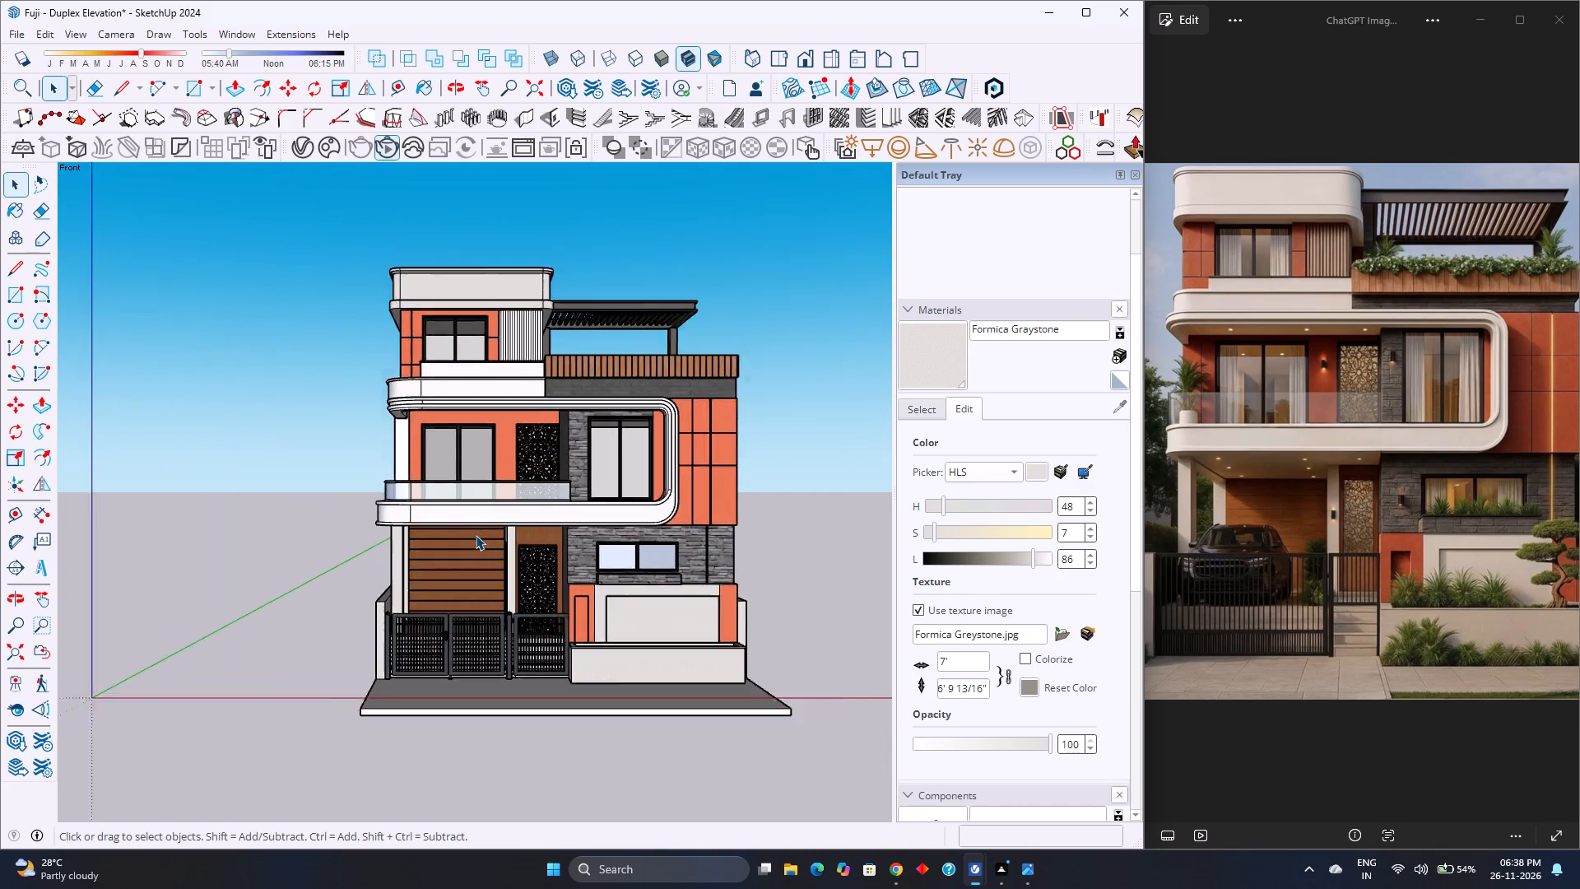
{"action": "scroll", "coordinate": [476, 535], "scroll_direction": "down", "scroll_amount": 2}
{"action": "scroll", "coordinate": [476, 535], "scroll_direction": "up", "scroll_amount": 3}
{"action": "scroll", "coordinate": [476, 535], "scroll_direction": "down", "scroll_amount": 4}
{"action": "scroll", "coordinate": [476, 535], "scroll_direction": "up", "scroll_amount": 3}
{"action": "scroll", "coordinate": [476, 535], "scroll_direction": "down", "scroll_amount": 3}
{"action": "scroll", "coordinate": [476, 535], "scroll_direction": "up", "scroll_amount": 3}
{"action": "scroll", "coordinate": [476, 535], "scroll_direction": "down", "scroll_amount": 3}
{"action": "scroll", "coordinate": [476, 535], "scroll_direction": "up", "scroll_amount": 4}
{"action": "scroll", "coordinate": [476, 535], "scroll_direction": "down", "scroll_amount": 4}
{"action": "scroll", "coordinate": [476, 535], "scroll_direction": "up", "scroll_amount": 2}
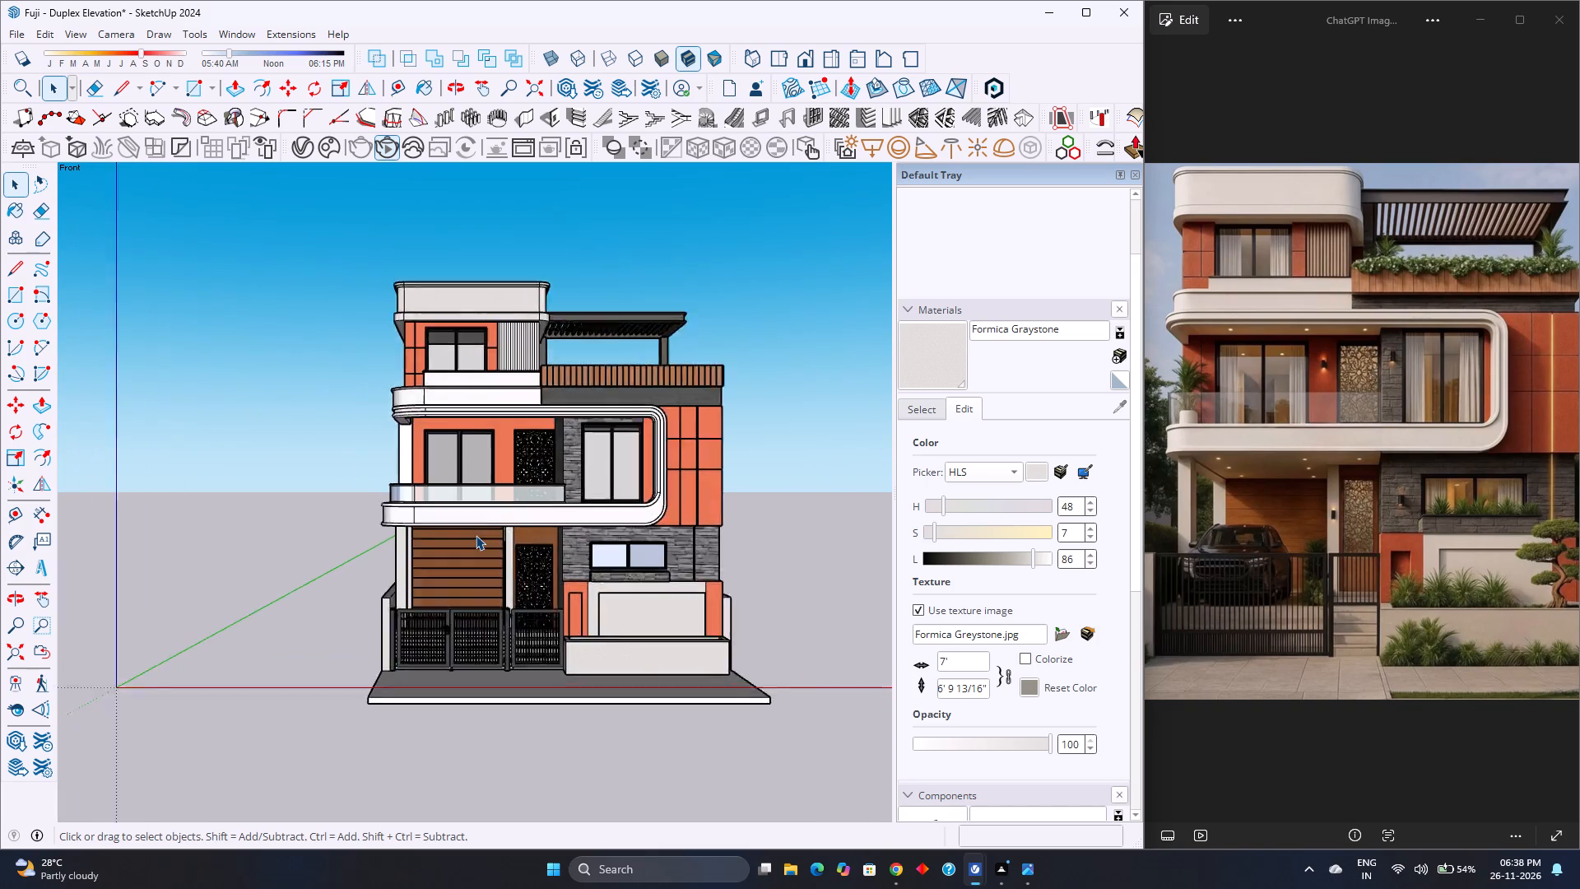
{"action": "scroll", "coordinate": [476, 535], "scroll_direction": "up", "scroll_amount": 1}
{"action": "scroll", "coordinate": [476, 535], "scroll_direction": "down", "scroll_amount": 3}
{"action": "scroll", "coordinate": [476, 535], "scroll_direction": "up", "scroll_amount": 3}
{"action": "scroll", "coordinate": [476, 535], "scroll_direction": "down", "scroll_amount": 4}
{"action": "scroll", "coordinate": [476, 535], "scroll_direction": "up", "scroll_amount": 4}
{"action": "scroll", "coordinate": [476, 535], "scroll_direction": "down", "scroll_amount": 3}
{"action": "scroll", "coordinate": [476, 535], "scroll_direction": "up", "scroll_amount": 3}
{"action": "scroll", "coordinate": [476, 535], "scroll_direction": "down", "scroll_amount": 1}
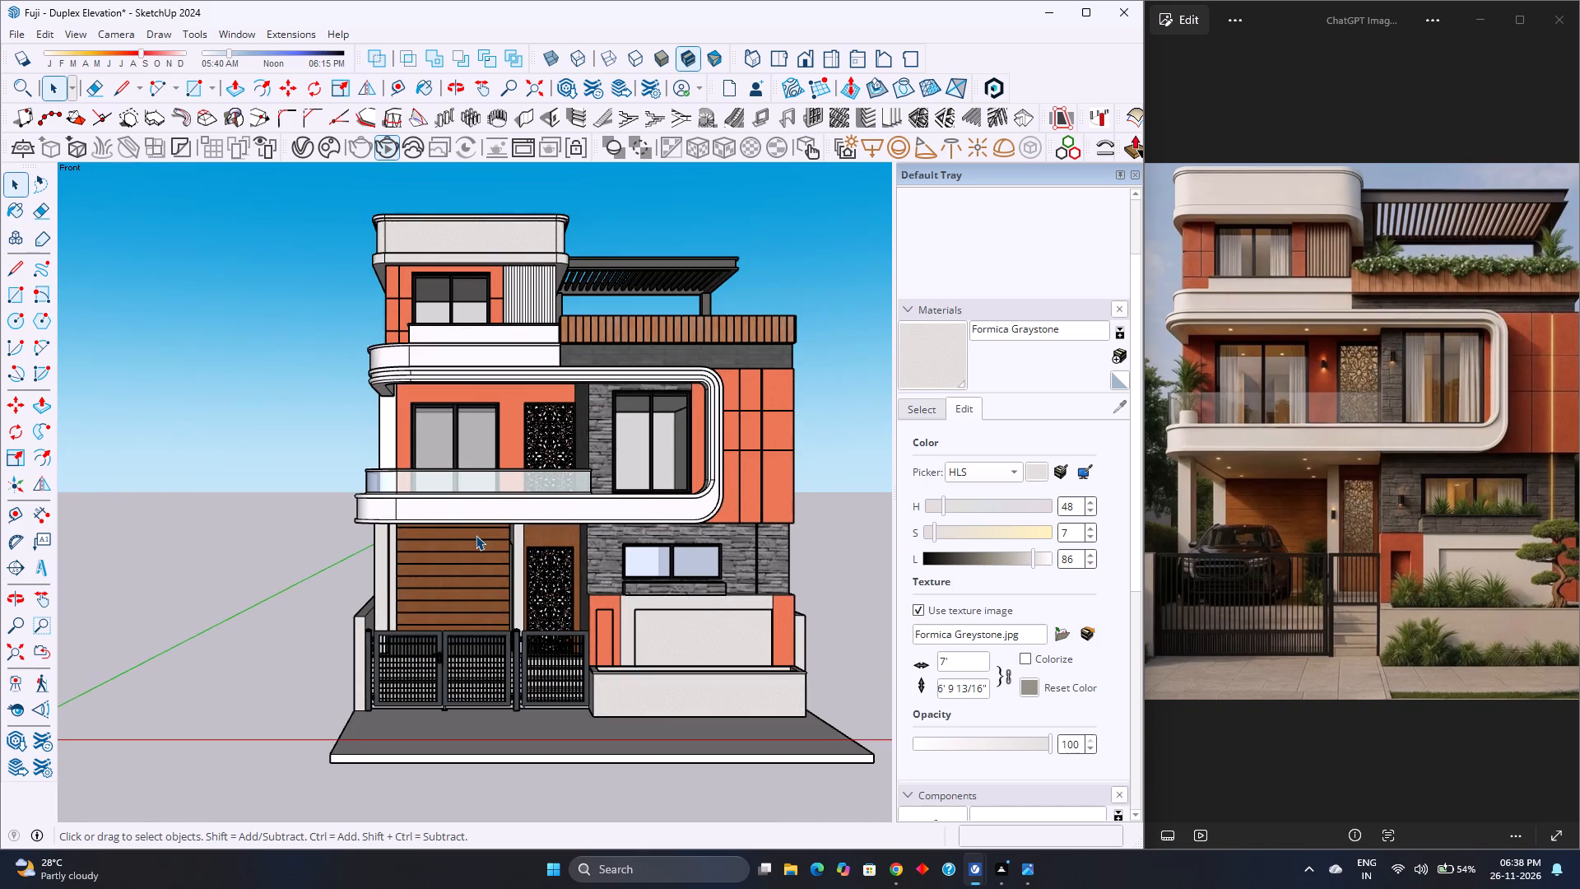
{"action": "scroll", "coordinate": [476, 535], "scroll_direction": "down", "scroll_amount": 2}
{"action": "scroll", "coordinate": [476, 535], "scroll_direction": "up", "scroll_amount": 3}
{"action": "scroll", "coordinate": [476, 535], "scroll_direction": "down", "scroll_amount": 4}
{"action": "scroll", "coordinate": [476, 535], "scroll_direction": "up", "scroll_amount": 3}
{"action": "scroll", "coordinate": [476, 535], "scroll_direction": "down", "scroll_amount": 1}
{"action": "scroll", "coordinate": [476, 535], "scroll_direction": "up", "scroll_amount": 1}
{"action": "scroll", "coordinate": [476, 535], "scroll_direction": "down", "scroll_amount": 3}
{"action": "scroll", "coordinate": [476, 535], "scroll_direction": "up", "scroll_amount": 4}
{"action": "scroll", "coordinate": [476, 535], "scroll_direction": "down", "scroll_amount": 4}
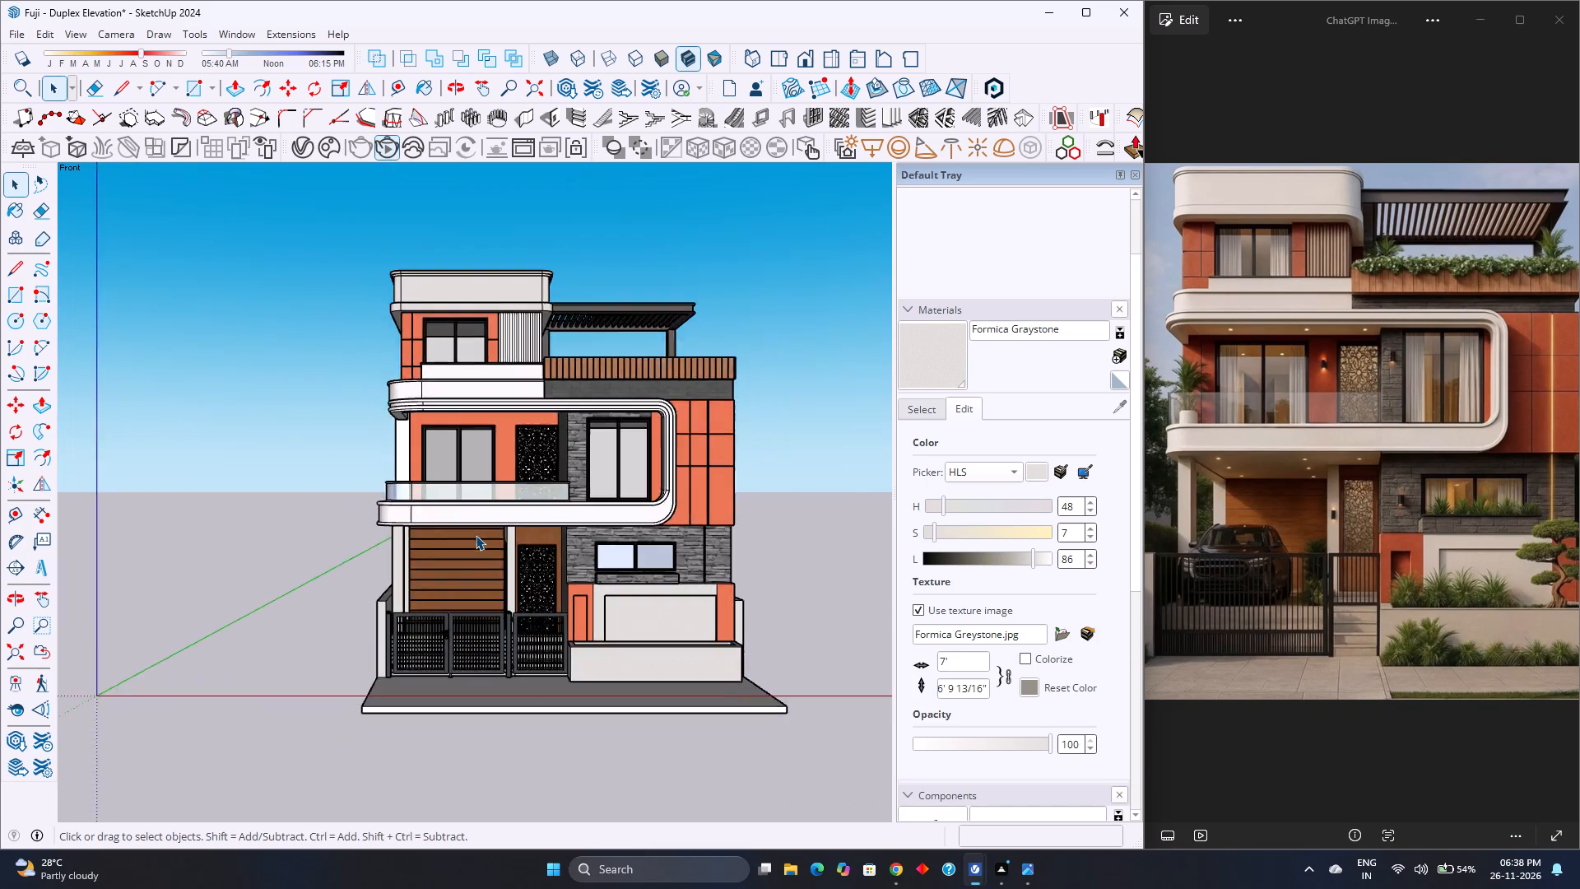
{"action": "scroll", "coordinate": [476, 535], "scroll_direction": "up", "scroll_amount": 3}
{"action": "scroll", "coordinate": [476, 535], "scroll_direction": "down", "scroll_amount": 3}
{"action": "scroll", "coordinate": [476, 535], "scroll_direction": "up", "scroll_amount": 4}
{"action": "scroll", "coordinate": [476, 535], "scroll_direction": "down", "scroll_amount": 4}
{"action": "scroll", "coordinate": [476, 535], "scroll_direction": "up", "scroll_amount": 3}
{"action": "scroll", "coordinate": [476, 535], "scroll_direction": "down", "scroll_amount": 3}
{"action": "scroll", "coordinate": [476, 535], "scroll_direction": "up", "scroll_amount": 3}
{"action": "scroll", "coordinate": [476, 535], "scroll_direction": "down", "scroll_amount": 3}
{"action": "scroll", "coordinate": [476, 535], "scroll_direction": "up", "scroll_amount": 2}
{"action": "scroll", "coordinate": [476, 535], "scroll_direction": "down", "scroll_amount": 4}
{"action": "scroll", "coordinate": [476, 535], "scroll_direction": "up", "scroll_amount": 4}
{"action": "scroll", "coordinate": [476, 535], "scroll_direction": "down", "scroll_amount": 4}
{"action": "scroll", "coordinate": [476, 535], "scroll_direction": "up", "scroll_amount": 4}
{"action": "scroll", "coordinate": [476, 535], "scroll_direction": "down", "scroll_amount": 4}
{"action": "scroll", "coordinate": [476, 535], "scroll_direction": "up", "scroll_amount": 3}
{"action": "scroll", "coordinate": [476, 535], "scroll_direction": "down", "scroll_amount": 3}
{"action": "scroll", "coordinate": [476, 535], "scroll_direction": "up", "scroll_amount": 3}
{"action": "scroll", "coordinate": [476, 535], "scroll_direction": "down", "scroll_amount": 3}
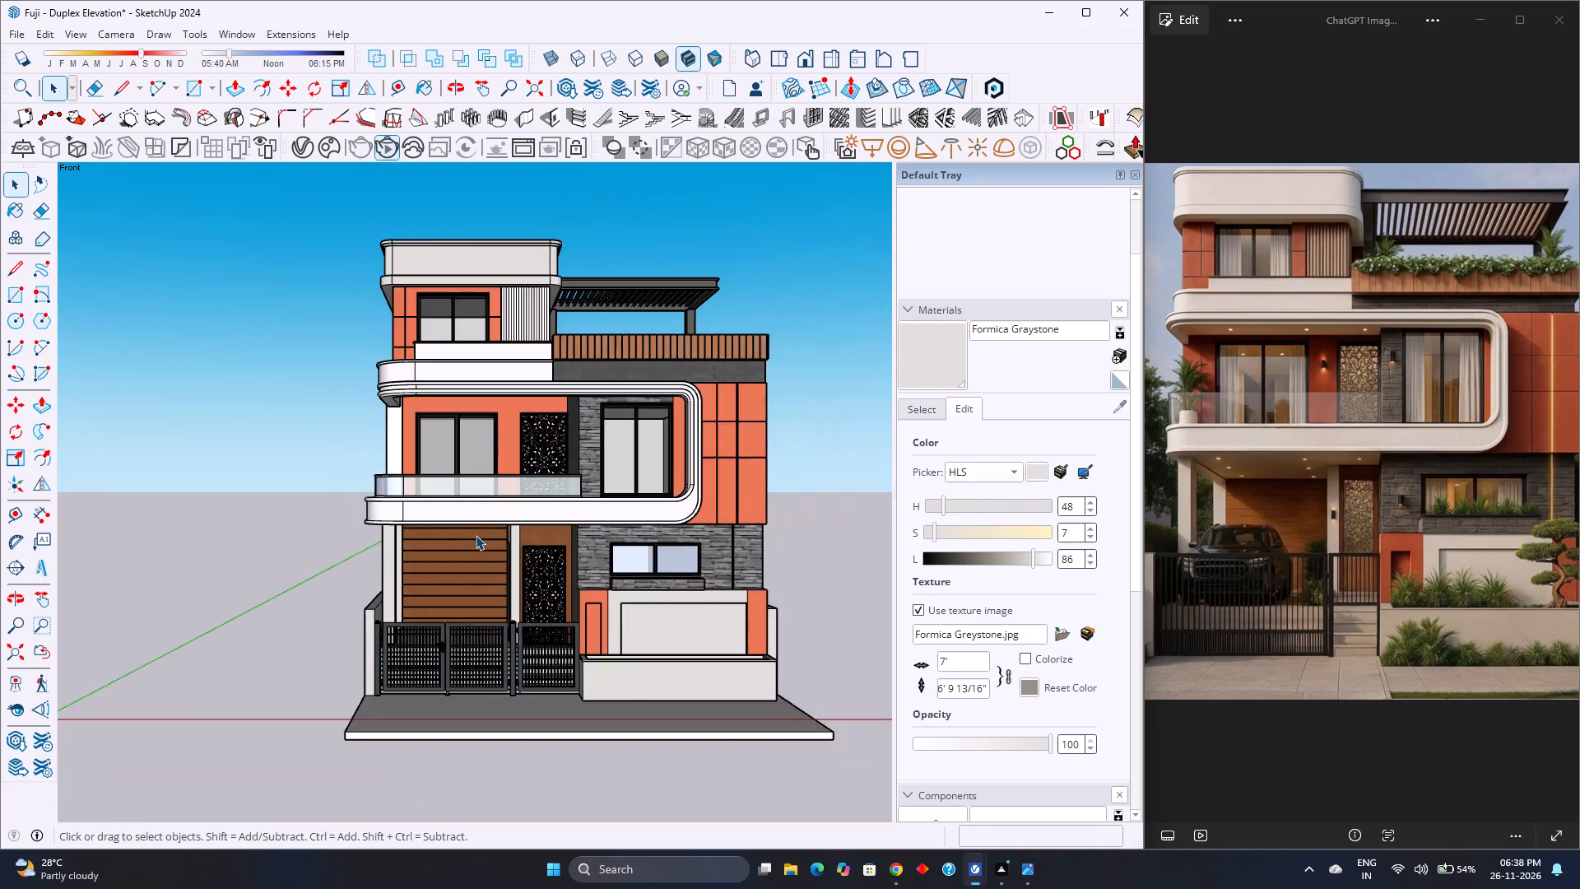
Examine the balcony's glass railing and white band, the patterned screens, stone cladding and ground-floor wood wall at medium distance.
{"action": "scroll", "coordinate": [476, 535], "scroll_direction": "up", "scroll_amount": 3}
{"action": "scroll", "coordinate": [476, 535], "scroll_direction": "down", "scroll_amount": 3}
{"action": "scroll", "coordinate": [476, 535], "scroll_direction": "up", "scroll_amount": 3}
{"action": "scroll", "coordinate": [476, 535], "scroll_direction": "down", "scroll_amount": 4}
{"action": "scroll", "coordinate": [476, 535], "scroll_direction": "up", "scroll_amount": 4}
{"action": "scroll", "coordinate": [476, 535], "scroll_direction": "down", "scroll_amount": 3}
{"action": "scroll", "coordinate": [476, 535], "scroll_direction": "up", "scroll_amount": 3}
{"action": "scroll", "coordinate": [476, 535], "scroll_direction": "down", "scroll_amount": 1}
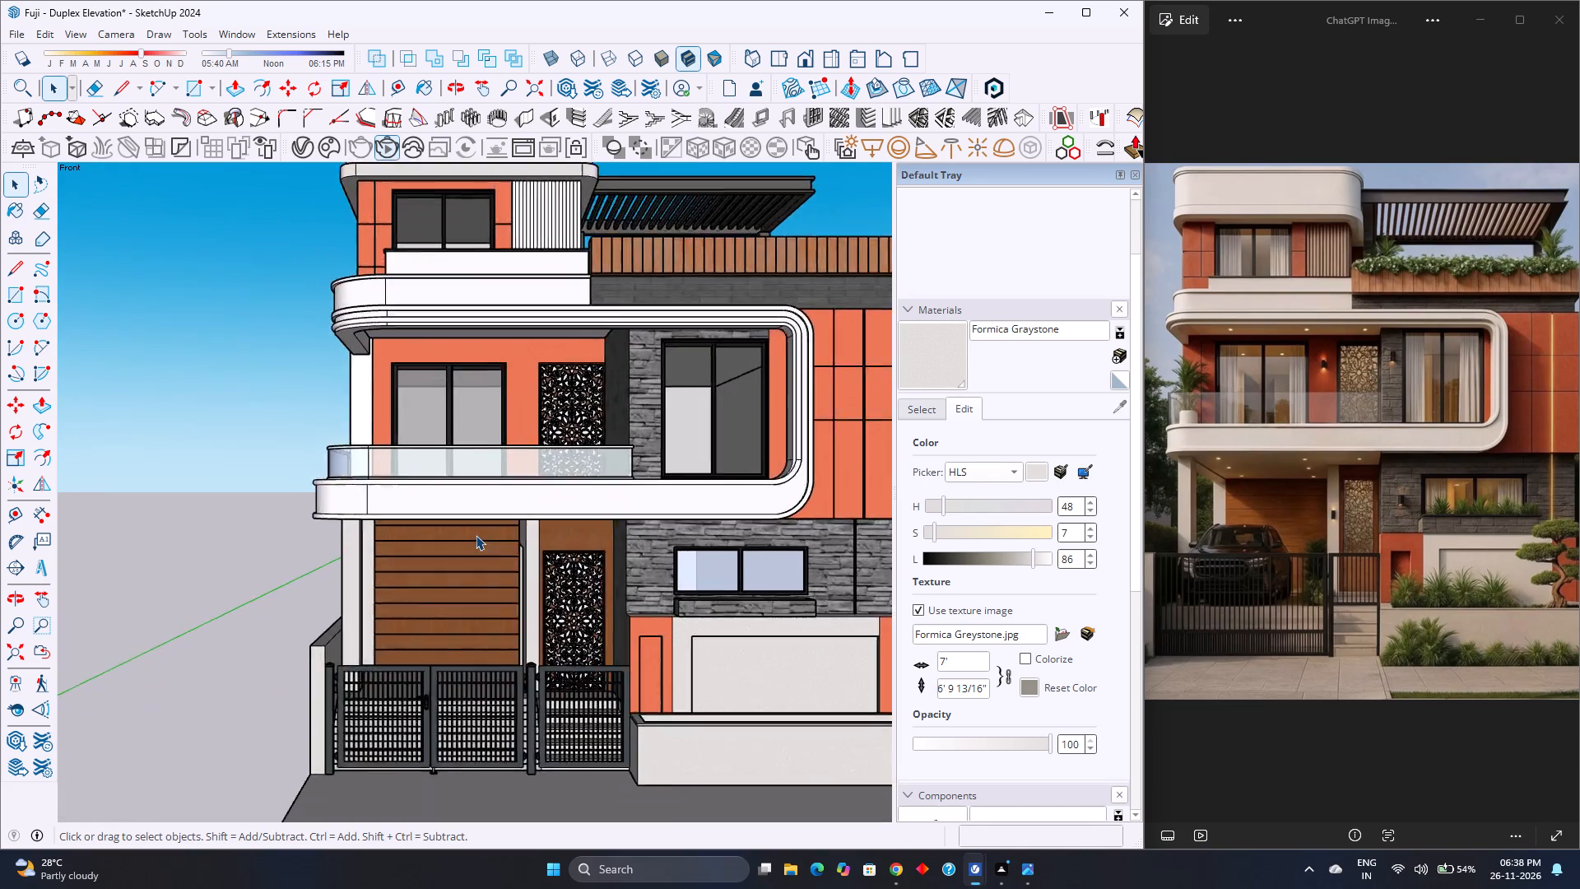
{"action": "scroll", "coordinate": [476, 535], "scroll_direction": "down", "scroll_amount": 3}
{"action": "scroll", "coordinate": [476, 535], "scroll_direction": "up", "scroll_amount": 4}
{"action": "scroll", "coordinate": [476, 535], "scroll_direction": "down", "scroll_amount": 4}
{"action": "scroll", "coordinate": [476, 535], "scroll_direction": "up", "scroll_amount": 3}
{"action": "scroll", "coordinate": [476, 535], "scroll_direction": "down", "scroll_amount": 3}
{"action": "scroll", "coordinate": [476, 535], "scroll_direction": "up", "scroll_amount": 3}
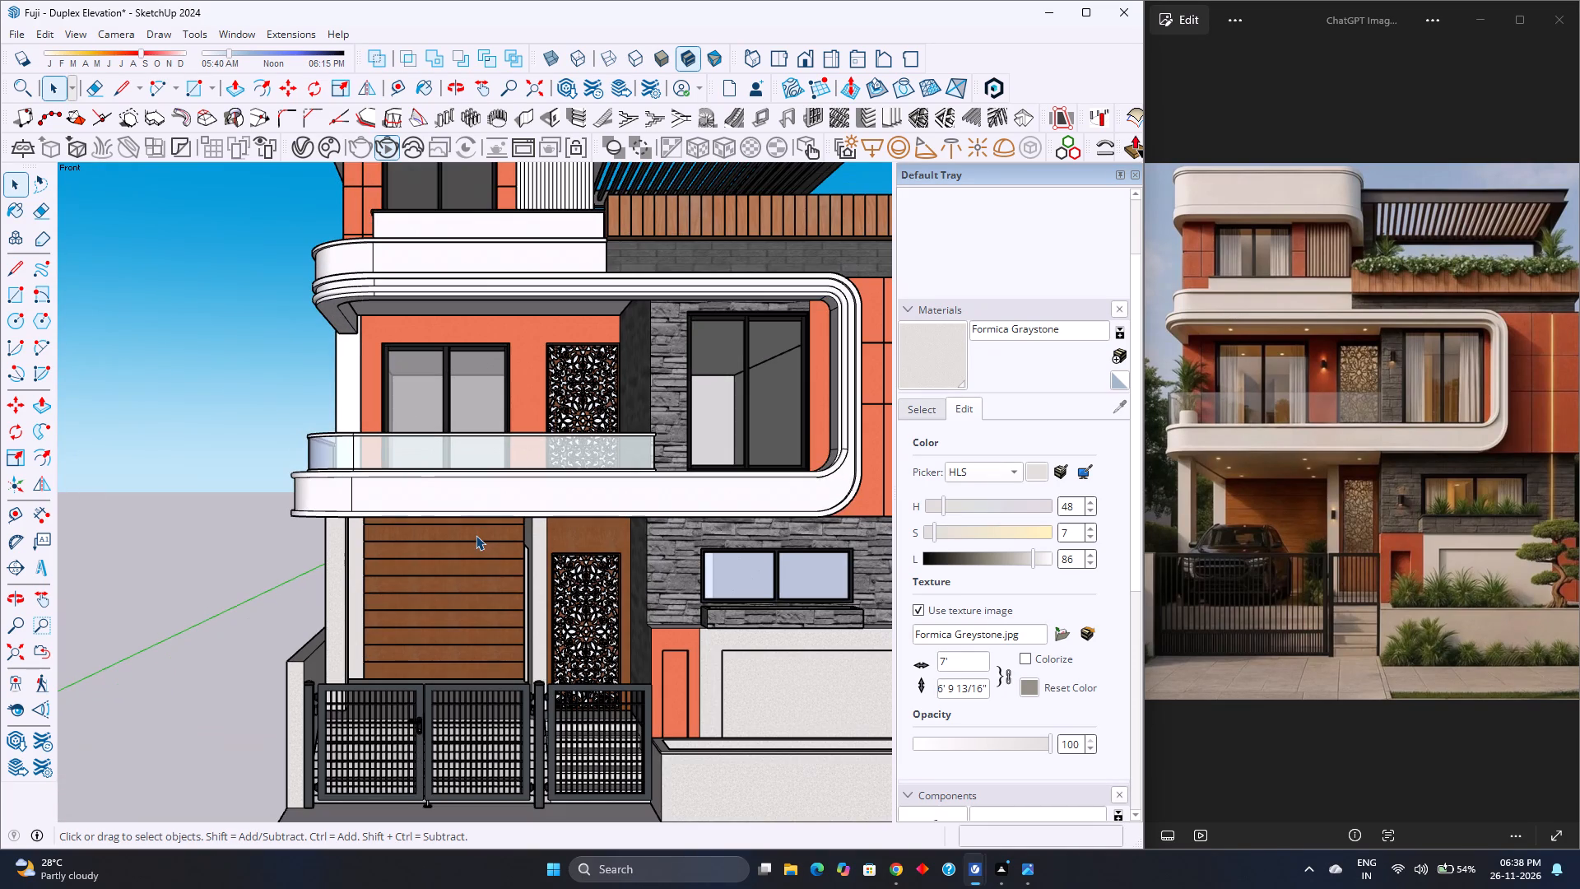
{"action": "scroll", "coordinate": [476, 535], "scroll_direction": "down", "scroll_amount": 2}
{"action": "scroll", "coordinate": [476, 535], "scroll_direction": "up", "scroll_amount": 2}
{"action": "scroll", "coordinate": [476, 535], "scroll_direction": "down", "scroll_amount": 3}
{"action": "scroll", "coordinate": [476, 535], "scroll_direction": "up", "scroll_amount": 3}
{"action": "scroll", "coordinate": [476, 535], "scroll_direction": "down", "scroll_amount": 3}
{"action": "scroll", "coordinate": [476, 535], "scroll_direction": "up", "scroll_amount": 3}
{"action": "scroll", "coordinate": [476, 535], "scroll_direction": "down", "scroll_amount": 1}
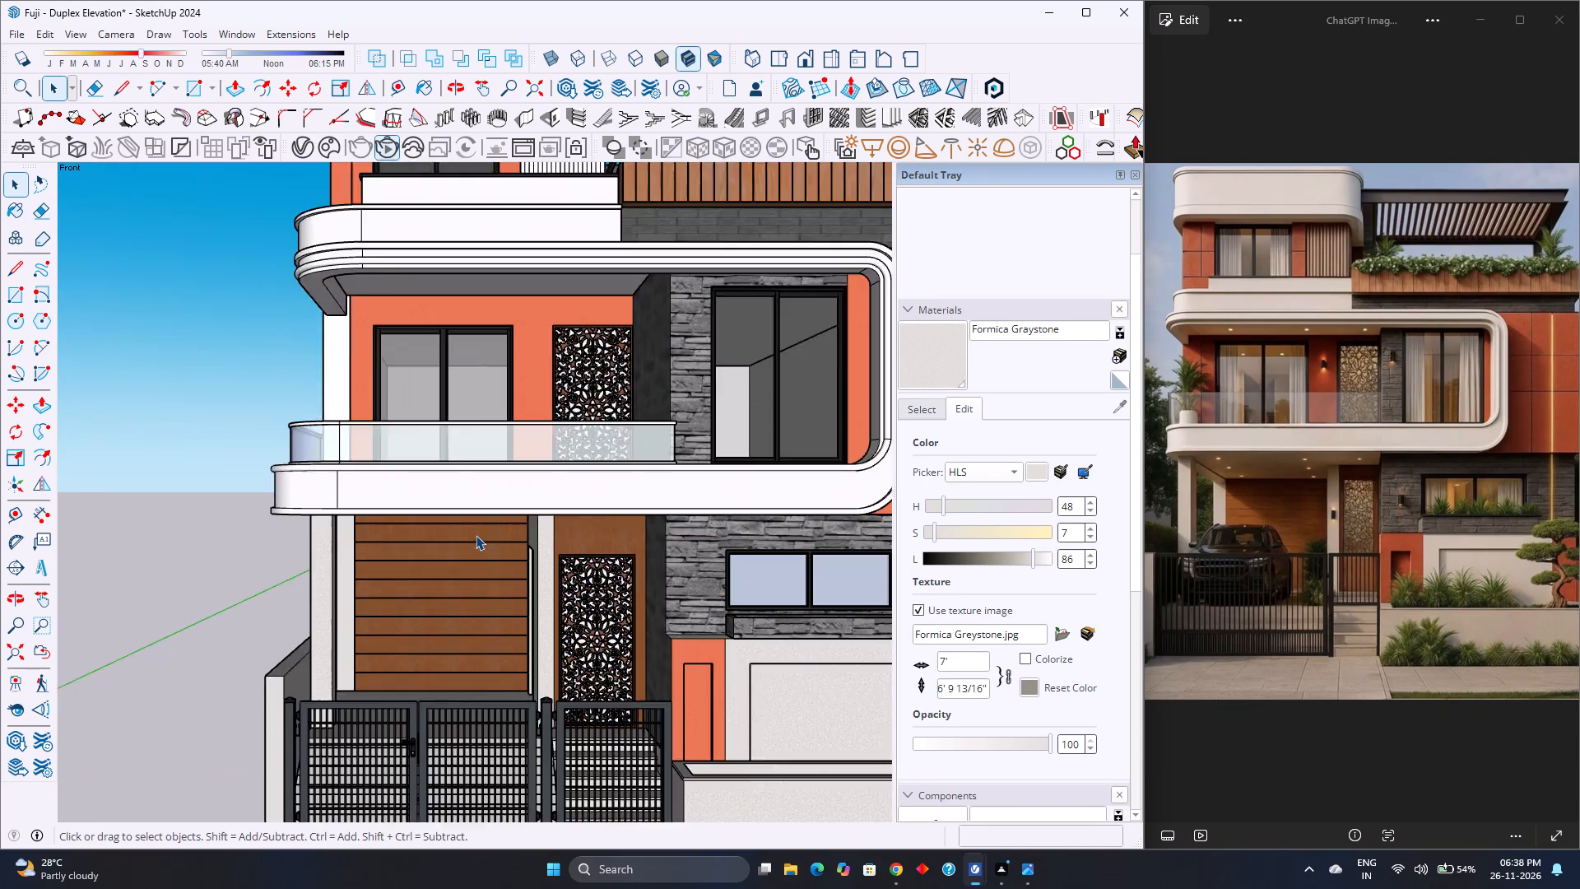
{"action": "scroll", "coordinate": [476, 535], "scroll_direction": "down", "scroll_amount": 2}
{"action": "scroll", "coordinate": [476, 535], "scroll_direction": "up", "scroll_amount": 3}
{"action": "scroll", "coordinate": [476, 535], "scroll_direction": "down", "scroll_amount": 3}
{"action": "scroll", "coordinate": [476, 535], "scroll_direction": "up", "scroll_amount": 3}
{"action": "scroll", "coordinate": [476, 535], "scroll_direction": "down", "scroll_amount": 3}
{"action": "scroll", "coordinate": [476, 535], "scroll_direction": "up", "scroll_amount": 3}
{"action": "scroll", "coordinate": [476, 535], "scroll_direction": "down", "scroll_amount": 3}
{"action": "scroll", "coordinate": [476, 535], "scroll_direction": "up", "scroll_amount": 3}
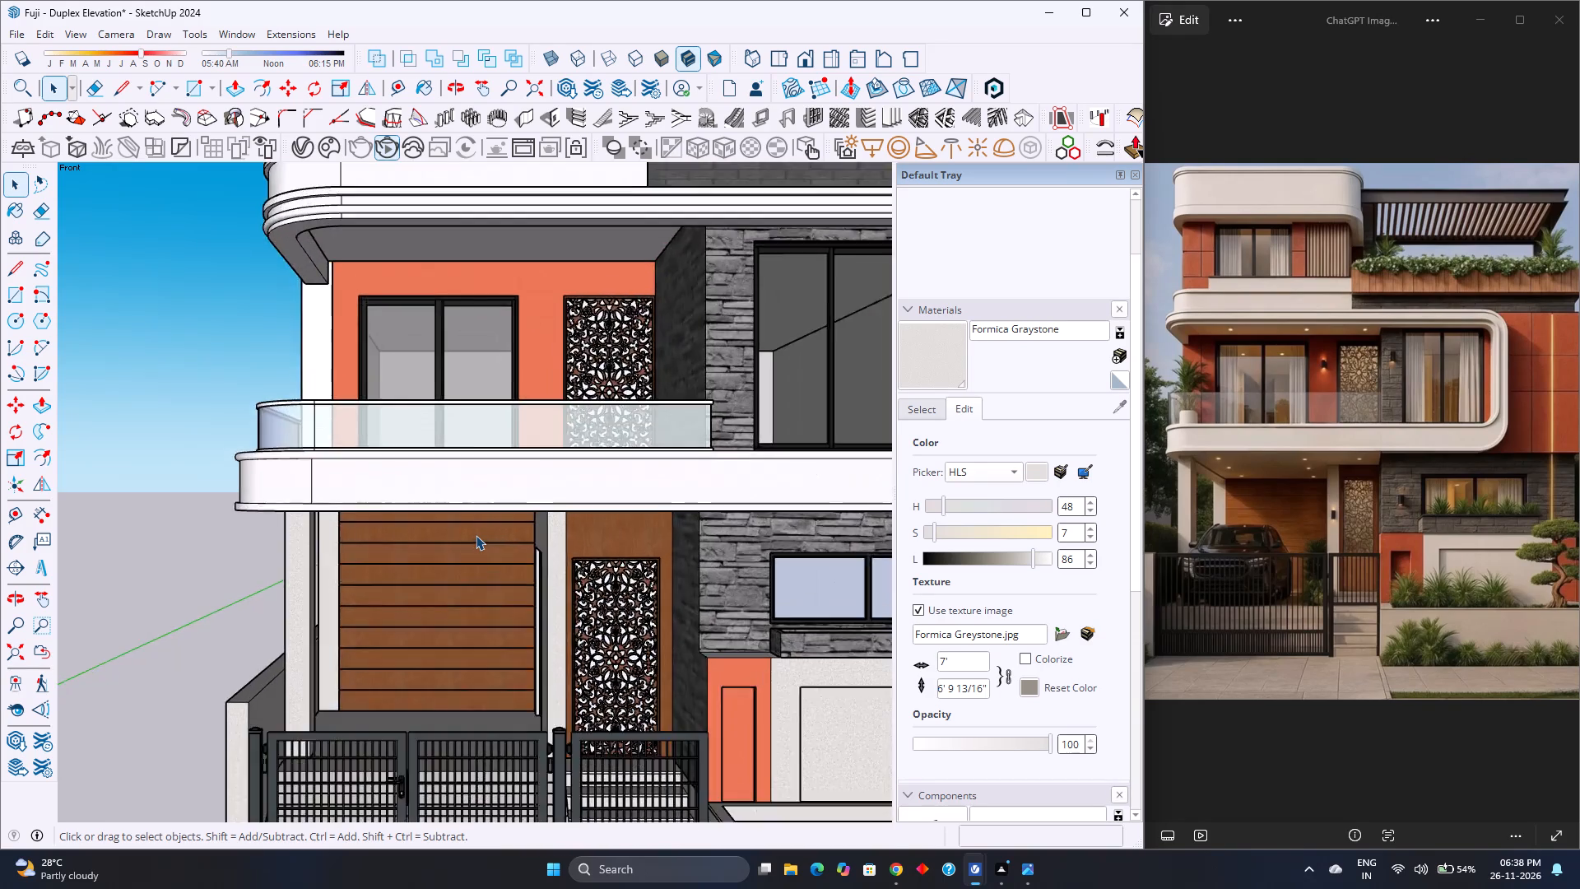
{"action": "scroll", "coordinate": [476, 535], "scroll_direction": "down", "scroll_amount": 3}
{"action": "scroll", "coordinate": [476, 535], "scroll_direction": "up", "scroll_amount": 2}
{"action": "scroll", "coordinate": [476, 535], "scroll_direction": "down", "scroll_amount": 2}
{"action": "scroll", "coordinate": [476, 535], "scroll_direction": "up", "scroll_amount": 3}
{"action": "scroll", "coordinate": [476, 535], "scroll_direction": "down", "scroll_amount": 3}
{"action": "scroll", "coordinate": [476, 535], "scroll_direction": "up", "scroll_amount": 3}
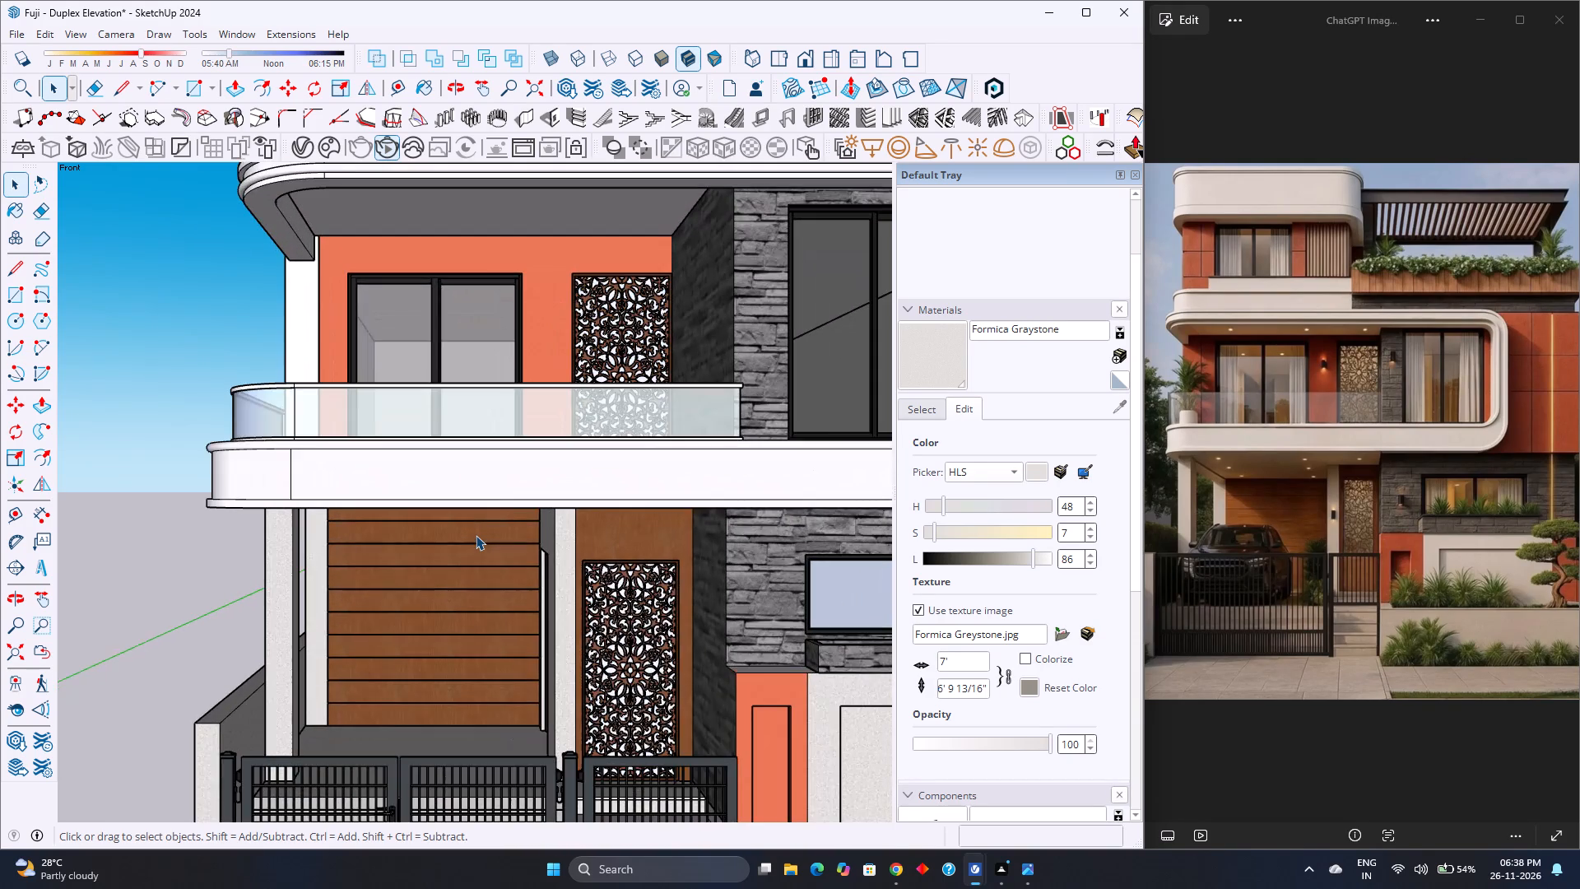
{"action": "scroll", "coordinate": [476, 535], "scroll_direction": "down", "scroll_amount": 3}
{"action": "scroll", "coordinate": [476, 535], "scroll_direction": "up", "scroll_amount": 3}
{"action": "scroll", "coordinate": [476, 535], "scroll_direction": "down", "scroll_amount": 2}
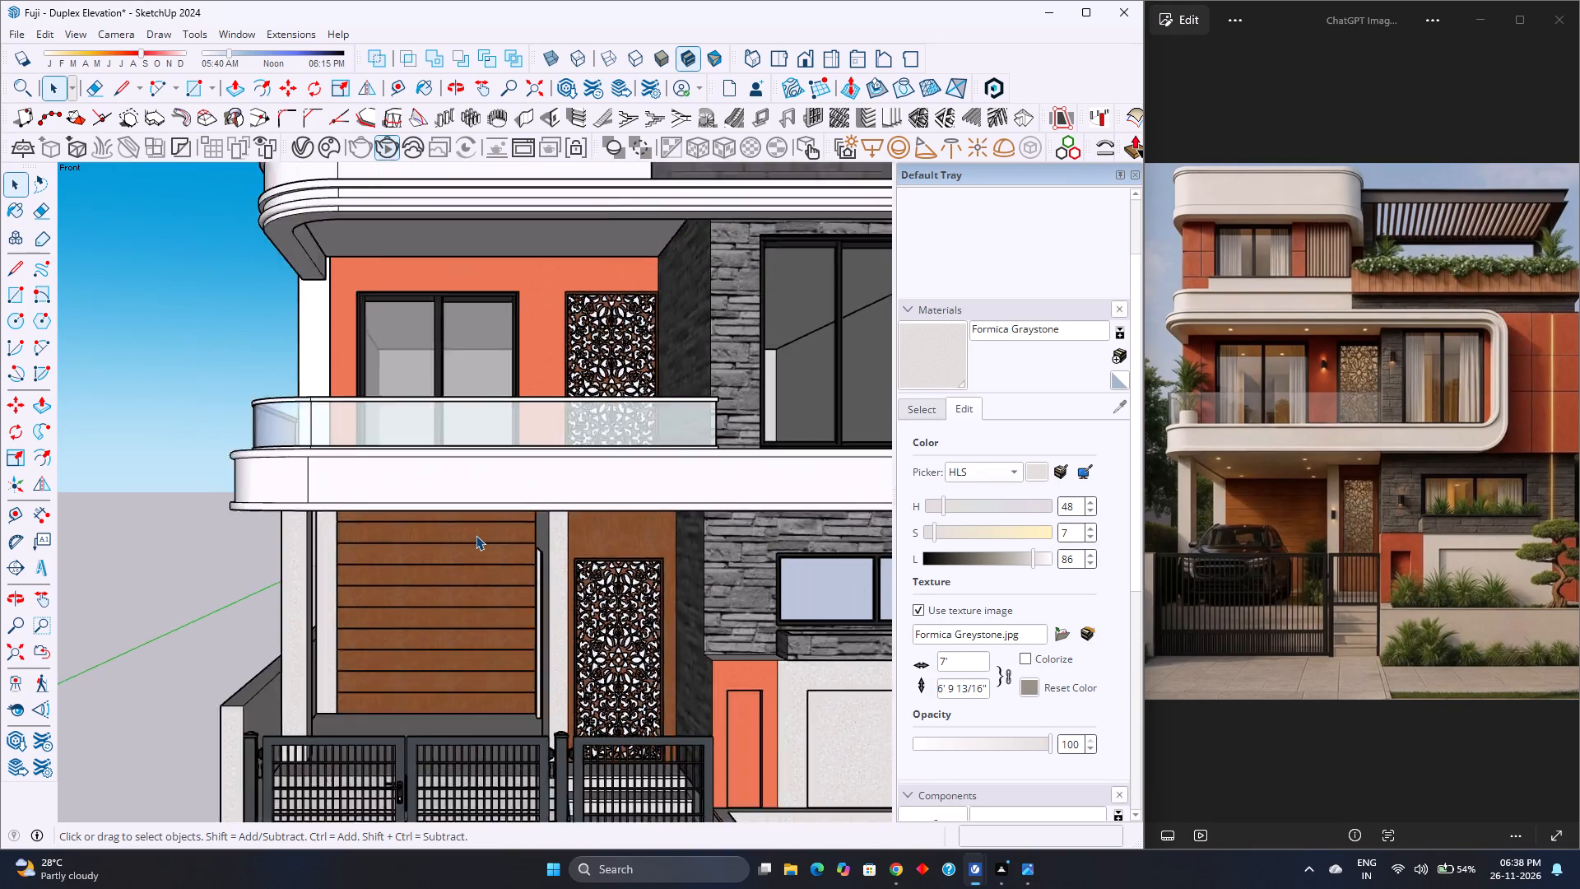
{"action": "scroll", "coordinate": [476, 535], "scroll_direction": "down", "scroll_amount": 2}
{"action": "scroll", "coordinate": [476, 535], "scroll_direction": "up", "scroll_amount": 4}
{"action": "scroll", "coordinate": [476, 535], "scroll_direction": "down", "scroll_amount": 4}
{"action": "scroll", "coordinate": [476, 535], "scroll_direction": "up", "scroll_amount": 3}
{"action": "scroll", "coordinate": [476, 535], "scroll_direction": "down", "scroll_amount": 3}
{"action": "scroll", "coordinate": [476, 535], "scroll_direction": "up", "scroll_amount": 3}
{"action": "scroll", "coordinate": [476, 535], "scroll_direction": "down", "scroll_amount": 4}
{"action": "scroll", "coordinate": [476, 535], "scroll_direction": "up", "scroll_amount": 4}
{"action": "scroll", "coordinate": [476, 535], "scroll_direction": "down", "scroll_amount": 3}
{"action": "scroll", "coordinate": [476, 535], "scroll_direction": "up", "scroll_amount": 3}
{"action": "scroll", "coordinate": [476, 535], "scroll_direction": "down", "scroll_amount": 3}
{"action": "scroll", "coordinate": [476, 535], "scroll_direction": "up", "scroll_amount": 2}
{"action": "scroll", "coordinate": [476, 535], "scroll_direction": "down", "scroll_amount": 2}
{"action": "scroll", "coordinate": [476, 535], "scroll_direction": "up", "scroll_amount": 3}
{"action": "scroll", "coordinate": [476, 535], "scroll_direction": "down", "scroll_amount": 4}
{"action": "scroll", "coordinate": [476, 535], "scroll_direction": "up", "scroll_amount": 4}
{"action": "scroll", "coordinate": [476, 535], "scroll_direction": "down", "scroll_amount": 4}
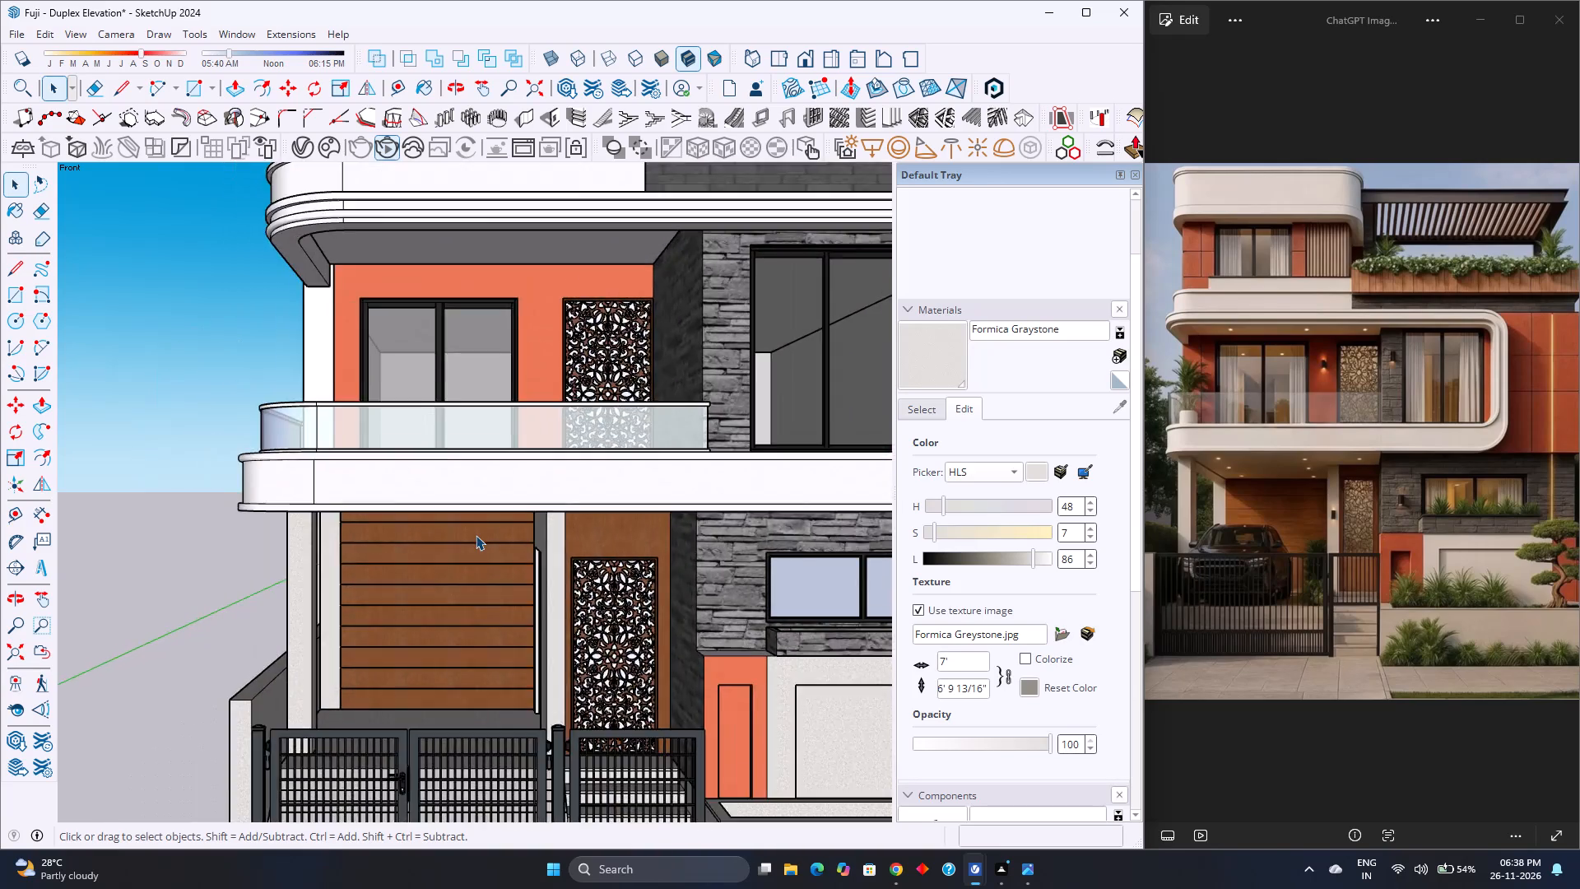
{"action": "scroll", "coordinate": [476, 535], "scroll_direction": "up", "scroll_amount": 4}
{"action": "scroll", "coordinate": [476, 535], "scroll_direction": "down", "scroll_amount": 4}
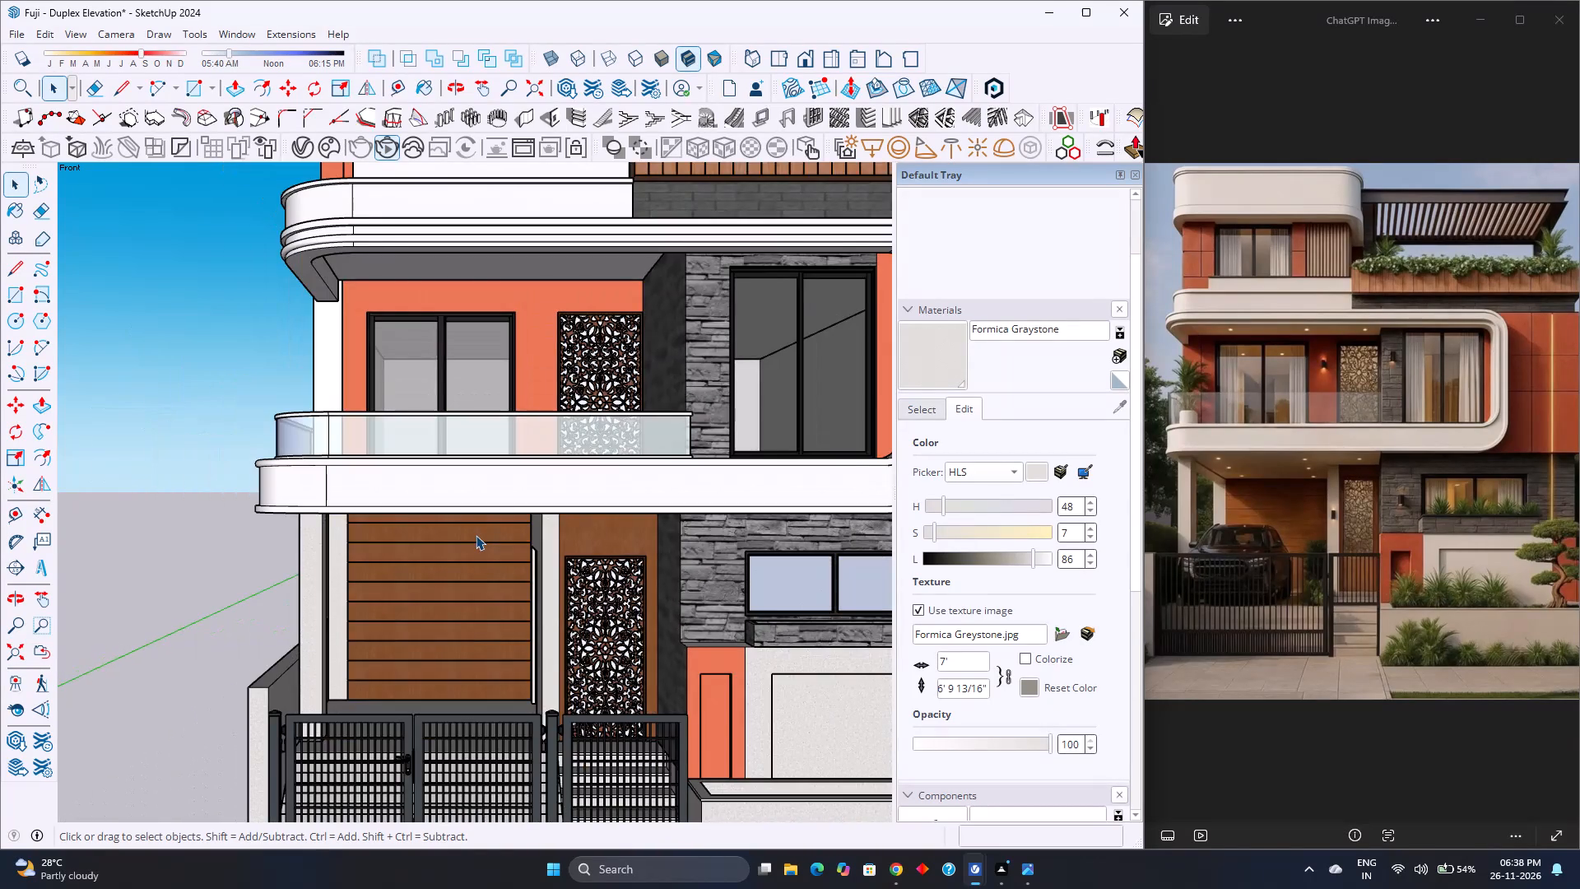
{"action": "scroll", "coordinate": [476, 535], "scroll_direction": "up", "scroll_amount": 3}
{"action": "scroll", "coordinate": [476, 535], "scroll_direction": "down", "scroll_amount": 2}
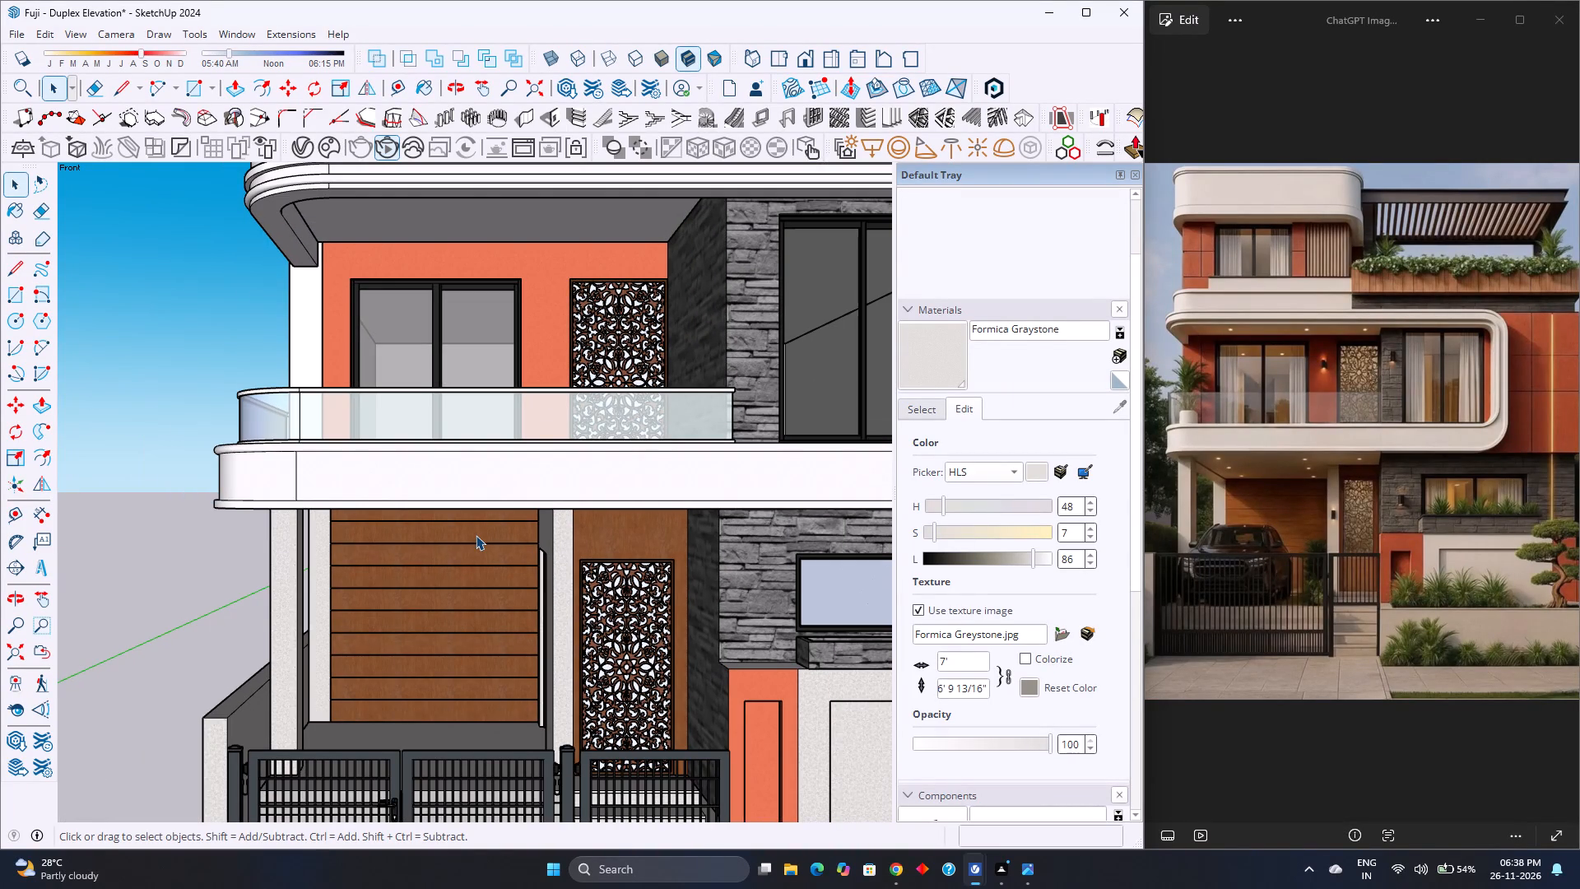
{"action": "scroll", "coordinate": [476, 535], "scroll_direction": "up", "scroll_amount": 2}
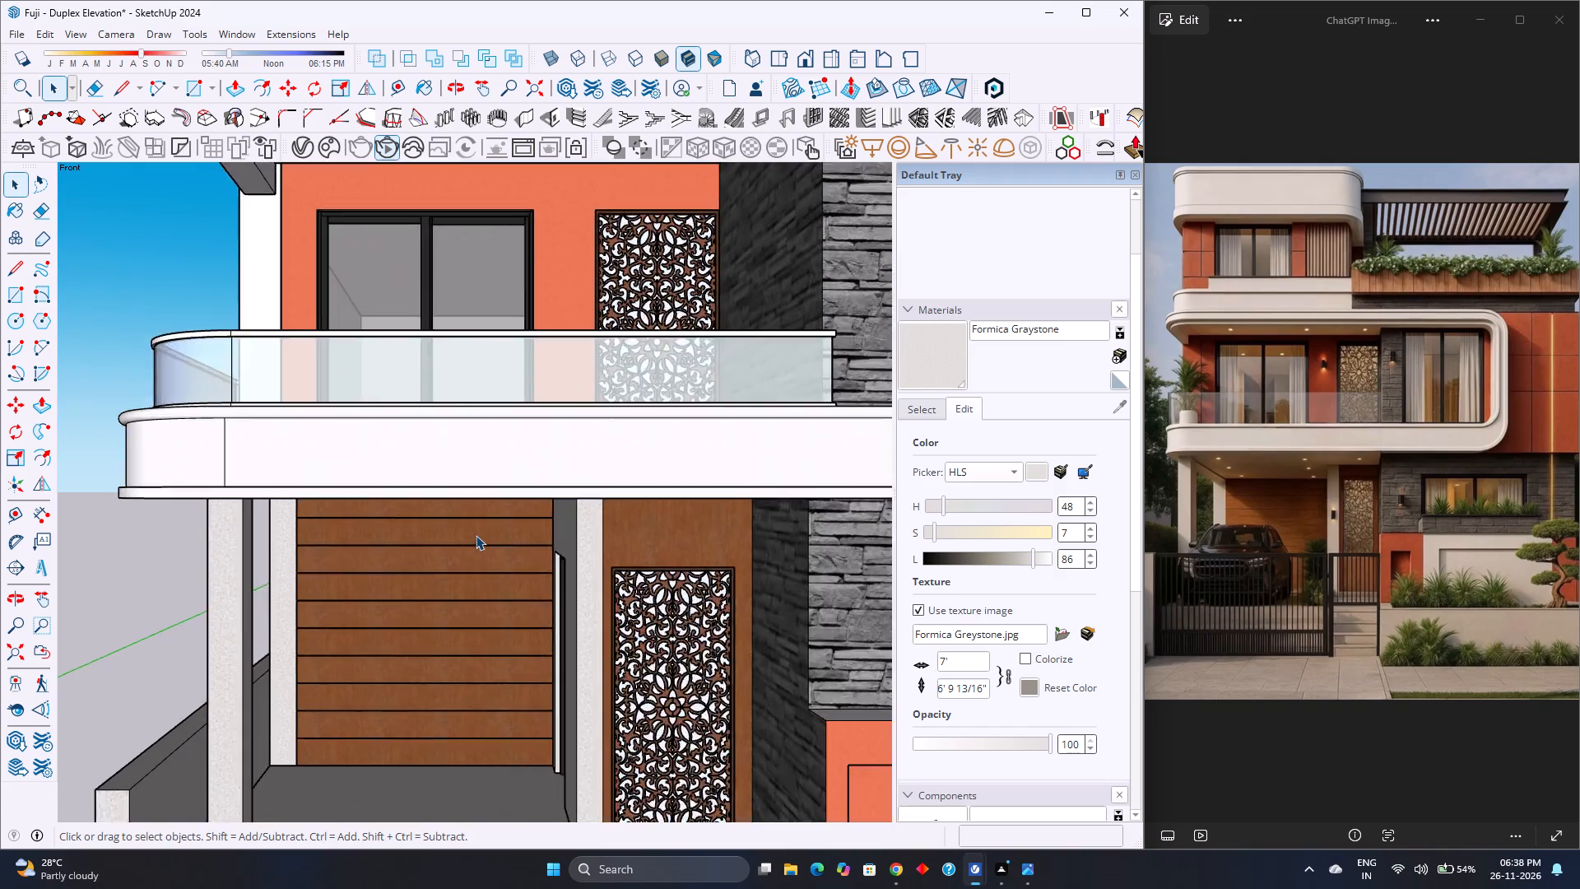
Examine the balcony's glass railing and white band, the patterned screens and the ground-floor wood wall at medium distance.
{"action": "scroll", "coordinate": [476, 535], "scroll_direction": "down", "scroll_amount": 3}
{"action": "scroll", "coordinate": [476, 535], "scroll_direction": "up", "scroll_amount": 3}
{"action": "scroll", "coordinate": [476, 535], "scroll_direction": "down", "scroll_amount": 3}
{"action": "scroll", "coordinate": [476, 535], "scroll_direction": "up", "scroll_amount": 3}
{"action": "scroll", "coordinate": [476, 535], "scroll_direction": "down", "scroll_amount": 3}
{"action": "scroll", "coordinate": [476, 535], "scroll_direction": "up", "scroll_amount": 3}
{"action": "scroll", "coordinate": [476, 535], "scroll_direction": "down", "scroll_amount": 3}
{"action": "scroll", "coordinate": [476, 535], "scroll_direction": "up", "scroll_amount": 3}
{"action": "scroll", "coordinate": [476, 535], "scroll_direction": "down", "scroll_amount": 3}
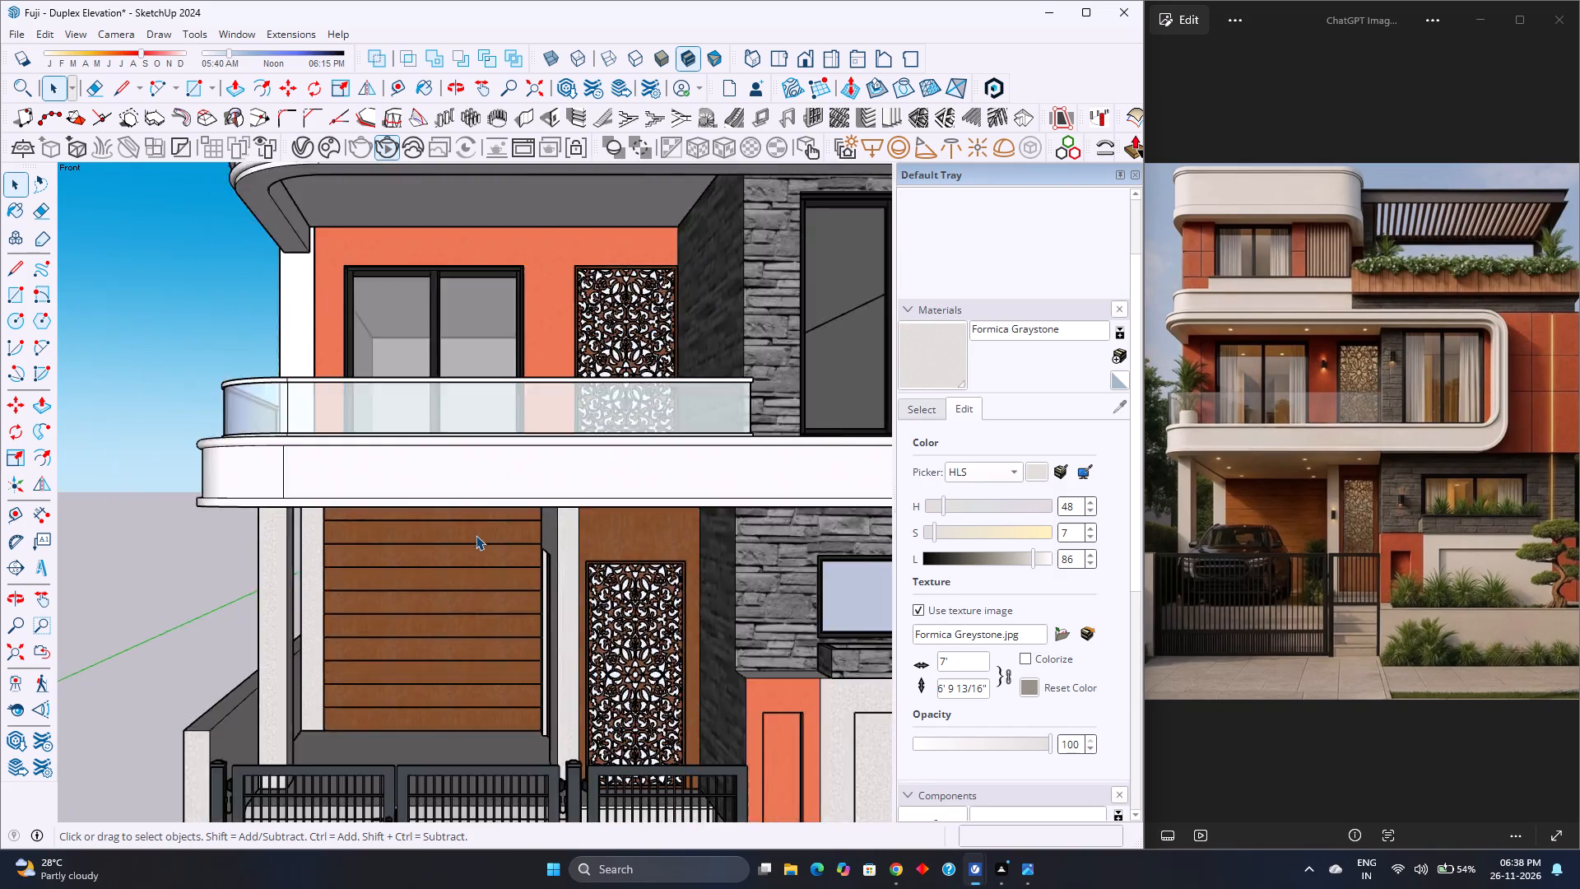
{"action": "scroll", "coordinate": [476, 535], "scroll_direction": "up", "scroll_amount": 3}
{"action": "scroll", "coordinate": [476, 535], "scroll_direction": "down", "scroll_amount": 3}
{"action": "scroll", "coordinate": [476, 535], "scroll_direction": "up", "scroll_amount": 3}
{"action": "scroll", "coordinate": [476, 535], "scroll_direction": "down", "scroll_amount": 4}
{"action": "scroll", "coordinate": [476, 535], "scroll_direction": "up", "scroll_amount": 4}
{"action": "scroll", "coordinate": [476, 535], "scroll_direction": "down", "scroll_amount": 3}
{"action": "scroll", "coordinate": [476, 535], "scroll_direction": "up", "scroll_amount": 3}
{"action": "scroll", "coordinate": [476, 535], "scroll_direction": "down", "scroll_amount": 1}
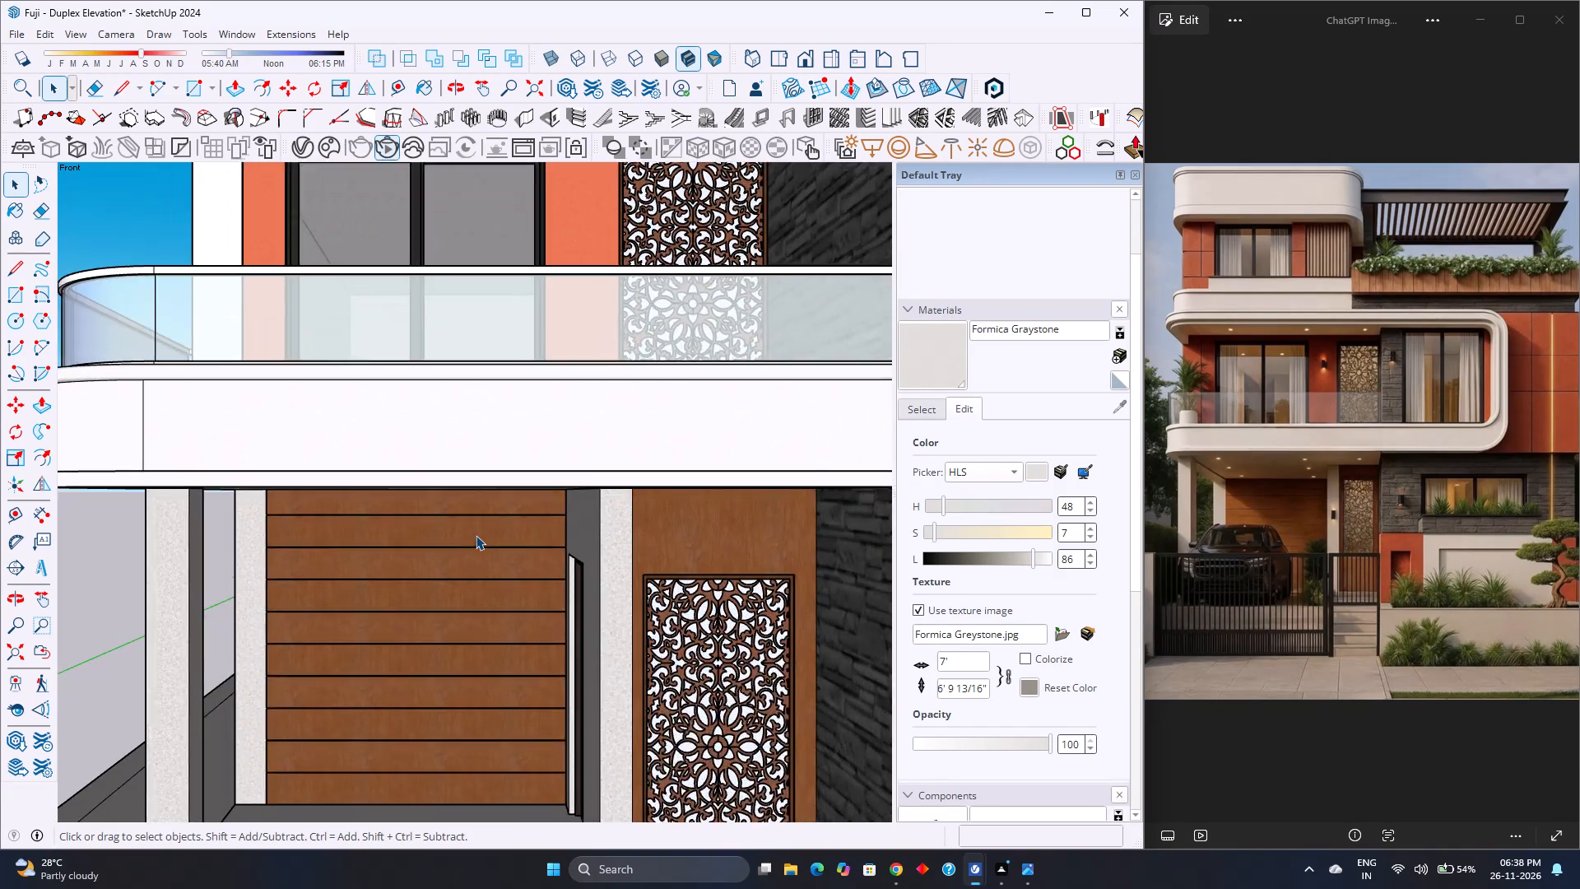
{"action": "scroll", "coordinate": [476, 535], "scroll_direction": "down", "scroll_amount": 1}
{"action": "scroll", "coordinate": [476, 535], "scroll_direction": "up", "scroll_amount": 2}
{"action": "scroll", "coordinate": [476, 535], "scroll_direction": "down", "scroll_amount": 2}
{"action": "scroll", "coordinate": [476, 535], "scroll_direction": "up", "scroll_amount": 2}
{"action": "scroll", "coordinate": [476, 535], "scroll_direction": "down", "scroll_amount": 1}
{"action": "scroll", "coordinate": [476, 535], "scroll_direction": "up", "scroll_amount": 1}
{"action": "scroll", "coordinate": [476, 535], "scroll_direction": "down", "scroll_amount": 3}
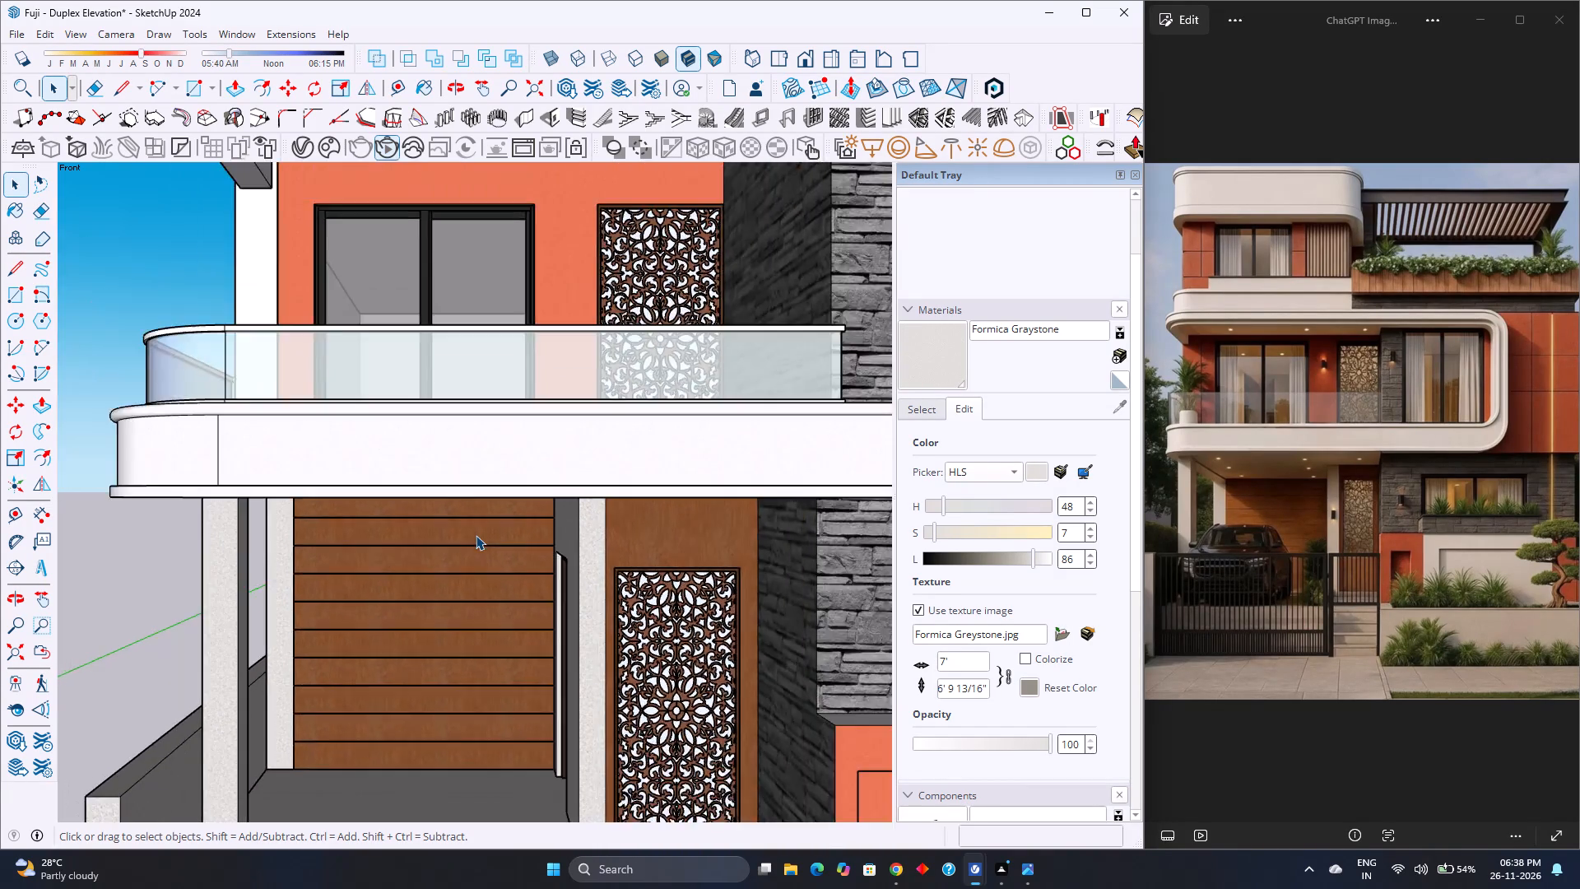
{"action": "scroll", "coordinate": [476, 535], "scroll_direction": "up", "scroll_amount": 3}
{"action": "scroll", "coordinate": [476, 535], "scroll_direction": "down", "scroll_amount": 2}
{"action": "scroll", "coordinate": [476, 535], "scroll_direction": "up", "scroll_amount": 2}
{"action": "scroll", "coordinate": [476, 535], "scroll_direction": "down", "scroll_amount": 3}
{"action": "scroll", "coordinate": [476, 535], "scroll_direction": "up", "scroll_amount": 3}
{"action": "scroll", "coordinate": [476, 535], "scroll_direction": "down", "scroll_amount": 4}
{"action": "scroll", "coordinate": [476, 535], "scroll_direction": "up", "scroll_amount": 3}
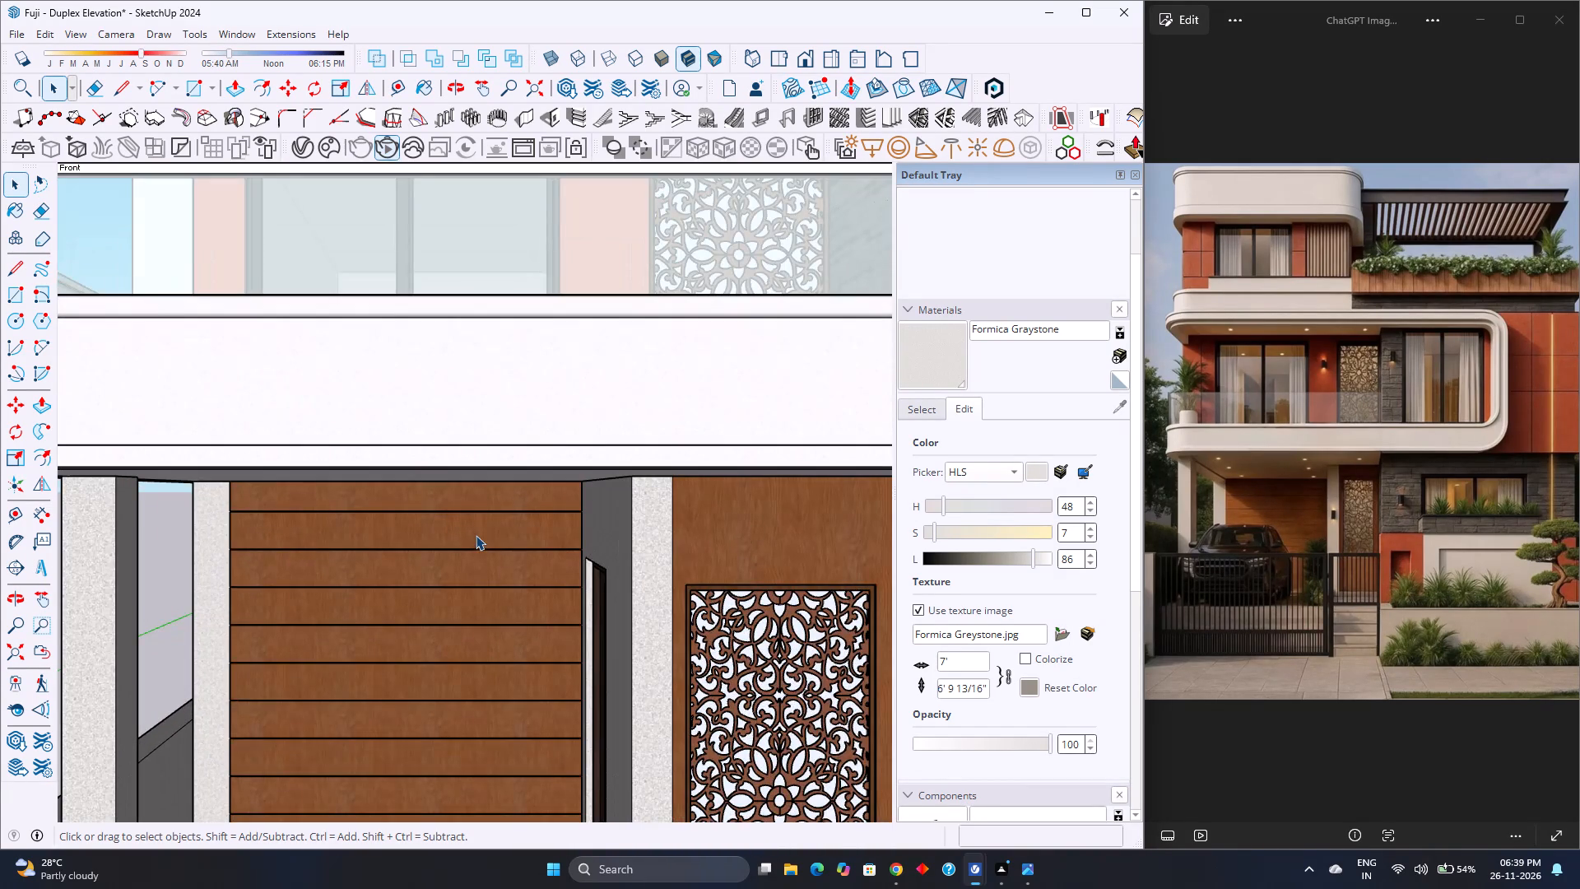
{"action": "scroll", "coordinate": [476, 535], "scroll_direction": "down", "scroll_amount": 3}
{"action": "scroll", "coordinate": [476, 535], "scroll_direction": "up", "scroll_amount": 3}
{"action": "scroll", "coordinate": [476, 535], "scroll_direction": "down", "scroll_amount": 3}
{"action": "scroll", "coordinate": [476, 535], "scroll_direction": "up", "scroll_amount": 3}
{"action": "scroll", "coordinate": [476, 535], "scroll_direction": "down", "scroll_amount": 3}
{"action": "scroll", "coordinate": [476, 535], "scroll_direction": "up", "scroll_amount": 3}
{"action": "scroll", "coordinate": [476, 535], "scroll_direction": "down", "scroll_amount": 4}
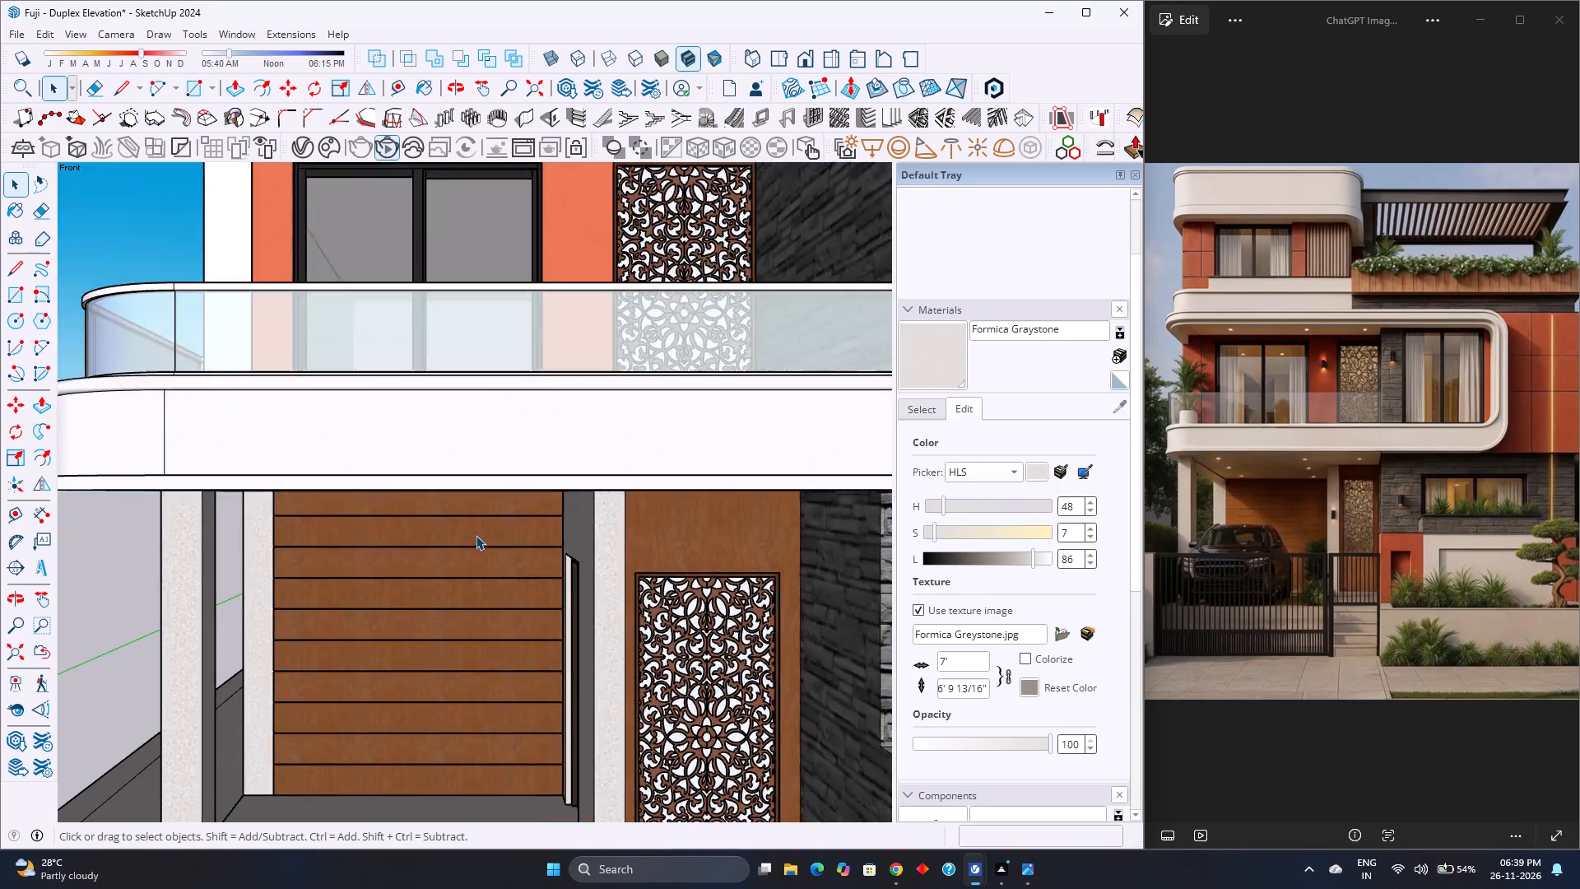
{"action": "scroll", "coordinate": [476, 535], "scroll_direction": "up", "scroll_amount": 4}
{"action": "scroll", "coordinate": [476, 535], "scroll_direction": "down", "scroll_amount": 3}
{"action": "scroll", "coordinate": [476, 535], "scroll_direction": "up", "scroll_amount": 3}
{"action": "scroll", "coordinate": [476, 535], "scroll_direction": "down", "scroll_amount": 3}
{"action": "scroll", "coordinate": [476, 535], "scroll_direction": "up", "scroll_amount": 3}
{"action": "scroll", "coordinate": [476, 535], "scroll_direction": "down", "scroll_amount": 3}
{"action": "scroll", "coordinate": [476, 535], "scroll_direction": "up", "scroll_amount": 1}
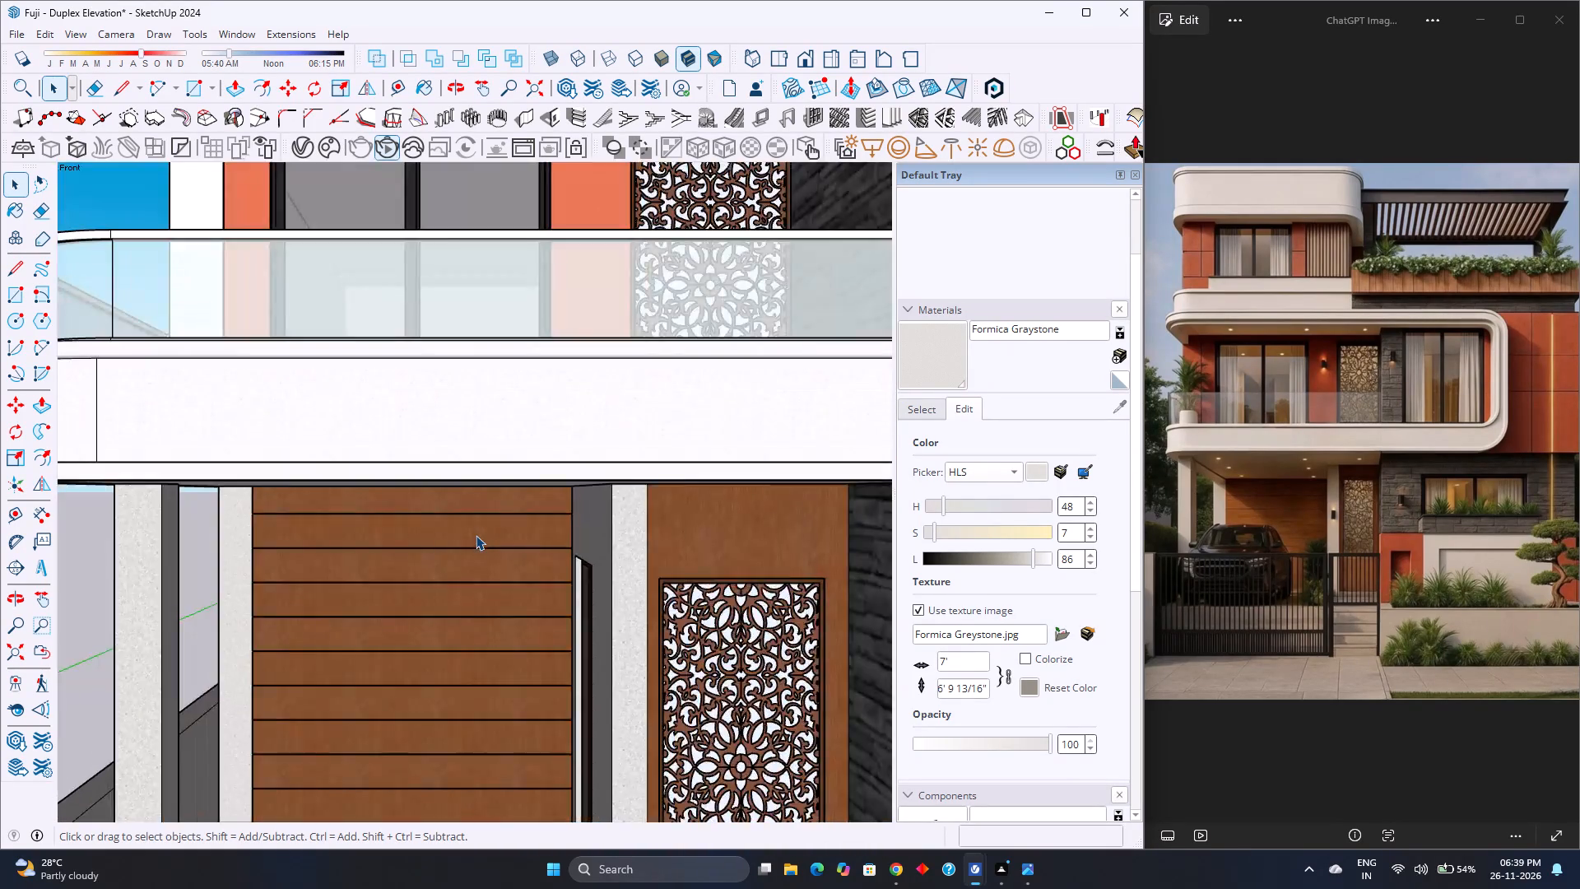
Examine the top of the ground-floor wood cladding, the adjoining textured columns and the balcony slab's underside up close.
{"action": "scroll", "coordinate": [476, 535], "scroll_direction": "up", "scroll_amount": 2}
{"action": "scroll", "coordinate": [476, 535], "scroll_direction": "down", "scroll_amount": 4}
{"action": "scroll", "coordinate": [476, 535], "scroll_direction": "up", "scroll_amount": 4}
{"action": "scroll", "coordinate": [476, 535], "scroll_direction": "down", "scroll_amount": 2}
{"action": "scroll", "coordinate": [476, 535], "scroll_direction": "up", "scroll_amount": 2}
{"action": "scroll", "coordinate": [476, 535], "scroll_direction": "down", "scroll_amount": 4}
{"action": "scroll", "coordinate": [476, 535], "scroll_direction": "up", "scroll_amount": 4}
{"action": "scroll", "coordinate": [476, 535], "scroll_direction": "down", "scroll_amount": 4}
{"action": "scroll", "coordinate": [476, 535], "scroll_direction": "up", "scroll_amount": 4}
{"action": "scroll", "coordinate": [476, 535], "scroll_direction": "down", "scroll_amount": 5}
{"action": "scroll", "coordinate": [476, 535], "scroll_direction": "up", "scroll_amount": 4}
{"action": "scroll", "coordinate": [476, 535], "scroll_direction": "down", "scroll_amount": 3}
{"action": "scroll", "coordinate": [476, 535], "scroll_direction": "up", "scroll_amount": 2}
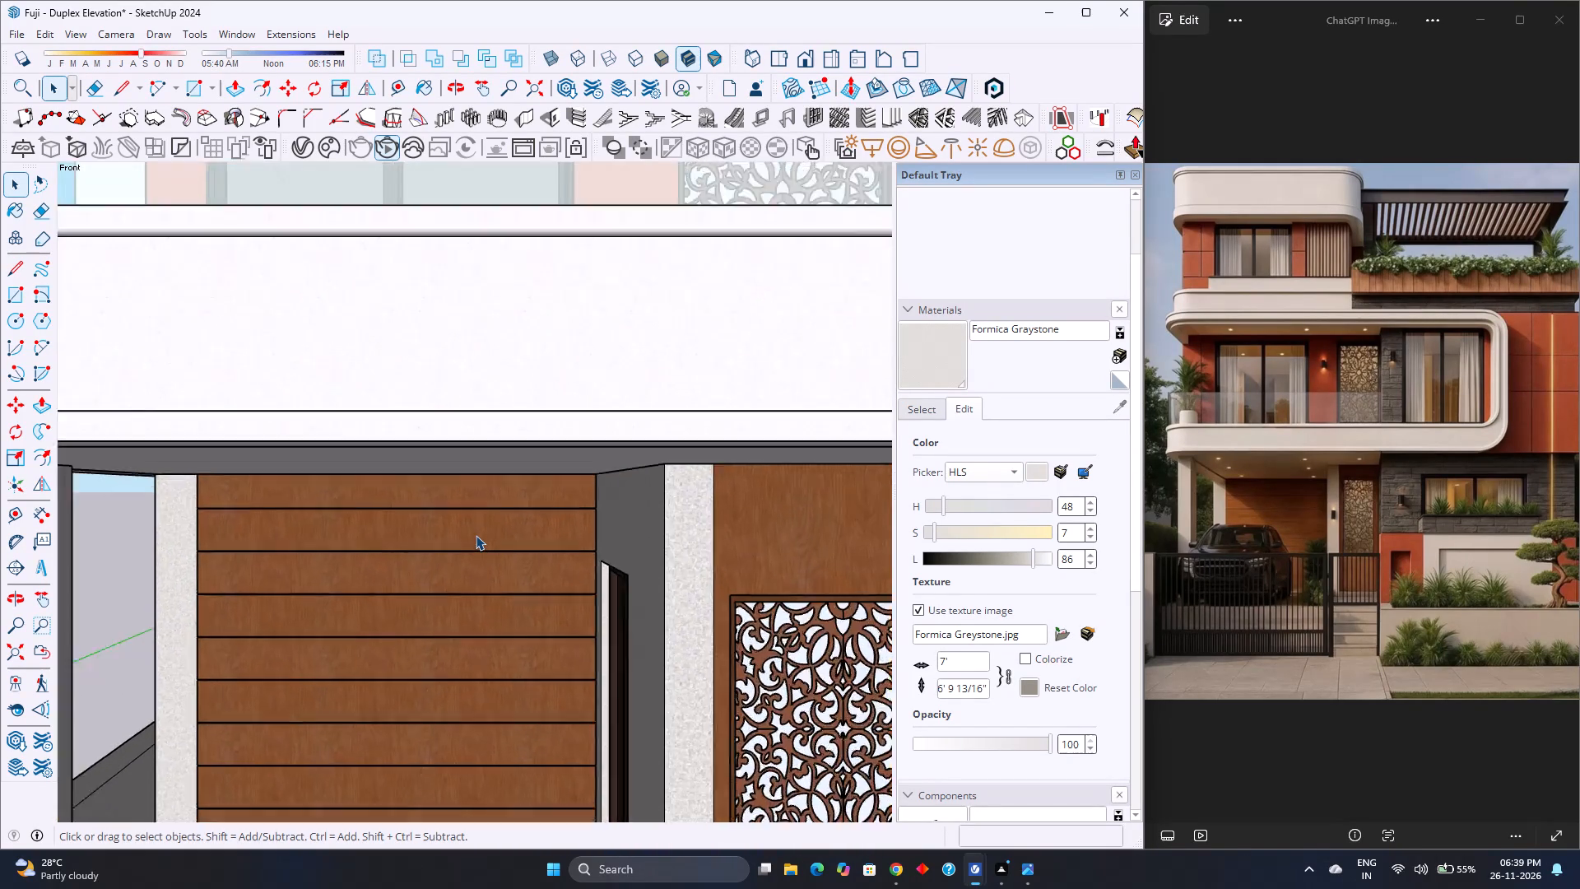
{"action": "scroll", "coordinate": [476, 535], "scroll_direction": "up", "scroll_amount": 1}
{"action": "scroll", "coordinate": [476, 535], "scroll_direction": "down", "scroll_amount": 3}
{"action": "scroll", "coordinate": [476, 535], "scroll_direction": "up", "scroll_amount": 3}
{"action": "scroll", "coordinate": [476, 535], "scroll_direction": "down", "scroll_amount": 3}
{"action": "scroll", "coordinate": [476, 535], "scroll_direction": "up", "scroll_amount": 3}
{"action": "scroll", "coordinate": [476, 535], "scroll_direction": "down", "scroll_amount": 3}
{"action": "scroll", "coordinate": [476, 535], "scroll_direction": "up", "scroll_amount": 2}
{"action": "scroll", "coordinate": [476, 535], "scroll_direction": "down", "scroll_amount": 3}
{"action": "scroll", "coordinate": [476, 535], "scroll_direction": "up", "scroll_amount": 3}
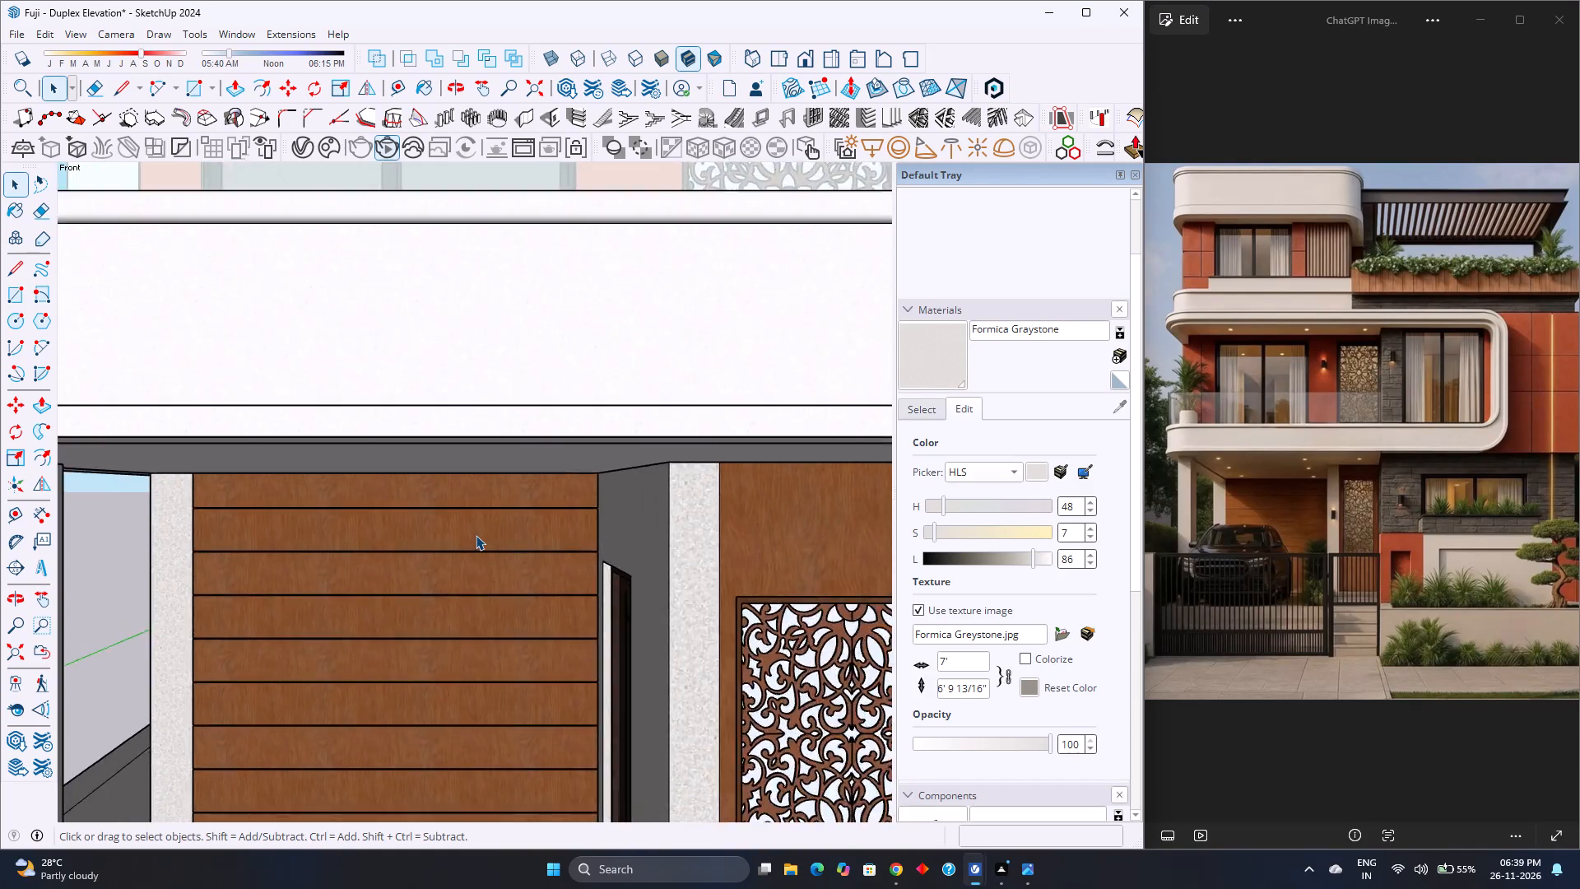
{"action": "scroll", "coordinate": [476, 535], "scroll_direction": "down", "scroll_amount": 1}
{"action": "scroll", "coordinate": [476, 535], "scroll_direction": "up", "scroll_amount": 2}
{"action": "scroll", "coordinate": [476, 535], "scroll_direction": "down", "scroll_amount": 2}
{"action": "scroll", "coordinate": [476, 535], "scroll_direction": "up", "scroll_amount": 2}
{"action": "scroll", "coordinate": [476, 535], "scroll_direction": "down", "scroll_amount": 4}
{"action": "scroll", "coordinate": [476, 535], "scroll_direction": "up", "scroll_amount": 3}
{"action": "scroll", "coordinate": [476, 535], "scroll_direction": "down", "scroll_amount": 3}
{"action": "scroll", "coordinate": [476, 535], "scroll_direction": "up", "scroll_amount": 2}
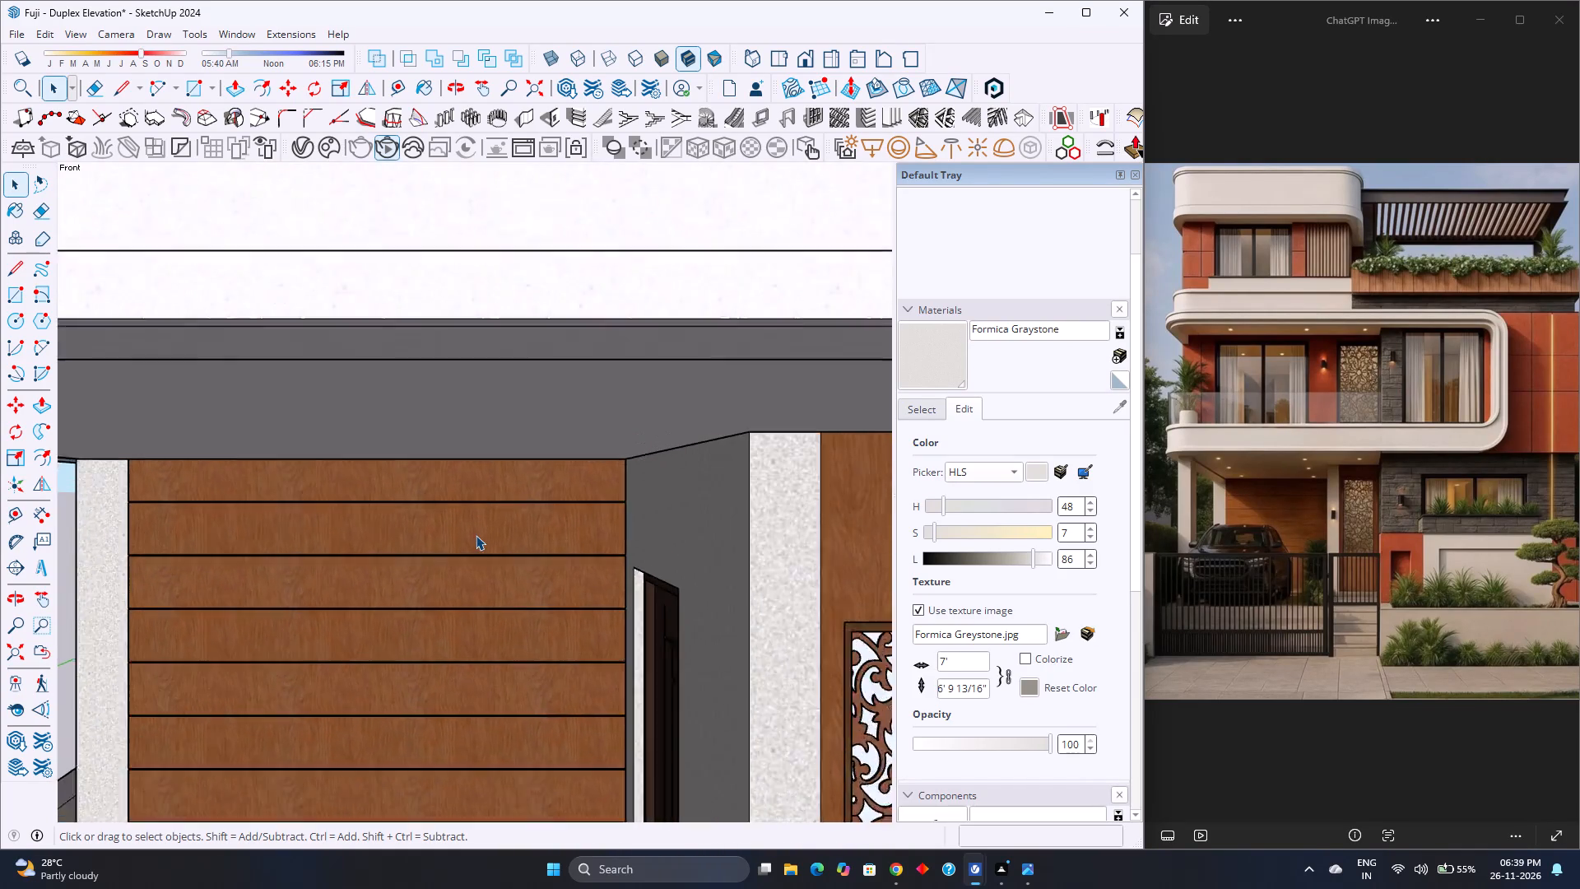
{"action": "scroll", "coordinate": [476, 535], "scroll_direction": "up", "scroll_amount": 1}
{"action": "scroll", "coordinate": [476, 535], "scroll_direction": "down", "scroll_amount": 4}
{"action": "scroll", "coordinate": [476, 535], "scroll_direction": "up", "scroll_amount": 4}
{"action": "scroll", "coordinate": [476, 535], "scroll_direction": "down", "scroll_amount": 3}
{"action": "scroll", "coordinate": [476, 535], "scroll_direction": "up", "scroll_amount": 3}
{"action": "scroll", "coordinate": [476, 535], "scroll_direction": "down", "scroll_amount": 3}
{"action": "scroll", "coordinate": [476, 535], "scroll_direction": "up", "scroll_amount": 2}
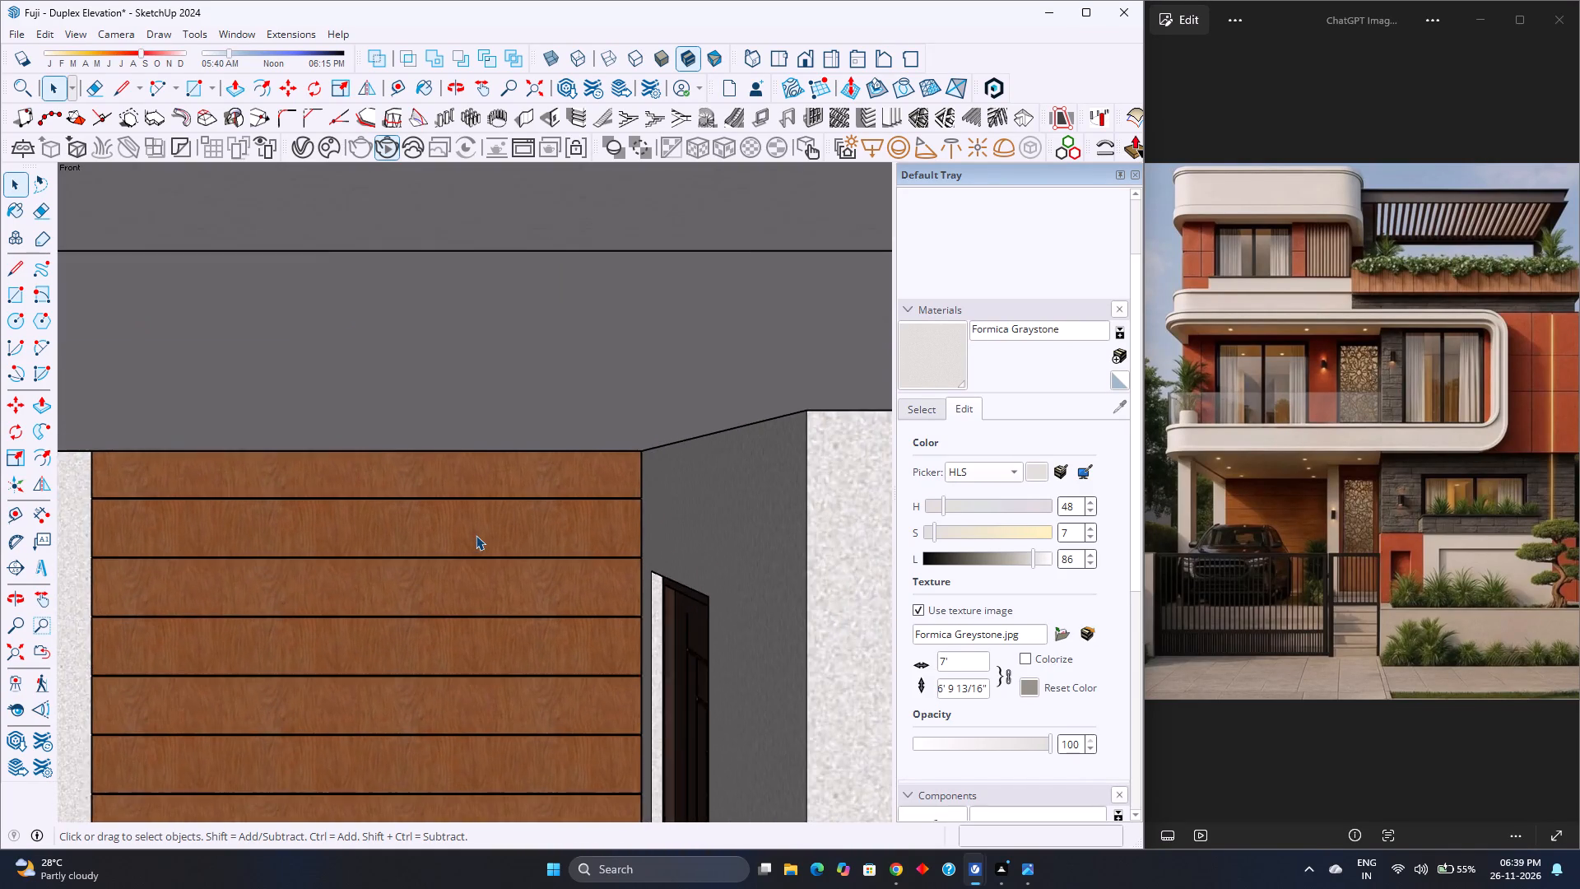
{"action": "scroll", "coordinate": [476, 535], "scroll_direction": "up", "scroll_amount": 1}
{"action": "scroll", "coordinate": [476, 535], "scroll_direction": "down", "scroll_amount": 1}
{"action": "scroll", "coordinate": [476, 535], "scroll_direction": "up", "scroll_amount": 1}
{"action": "scroll", "coordinate": [476, 535], "scroll_direction": "down", "scroll_amount": 3}
{"action": "scroll", "coordinate": [476, 535], "scroll_direction": "up", "scroll_amount": 3}
{"action": "scroll", "coordinate": [476, 535], "scroll_direction": "down", "scroll_amount": 3}
{"action": "scroll", "coordinate": [476, 535], "scroll_direction": "up", "scroll_amount": 3}
{"action": "scroll", "coordinate": [476, 535], "scroll_direction": "down", "scroll_amount": 4}
{"action": "scroll", "coordinate": [476, 535], "scroll_direction": "up", "scroll_amount": 3}
{"action": "scroll", "coordinate": [476, 535], "scroll_direction": "down", "scroll_amount": 3}
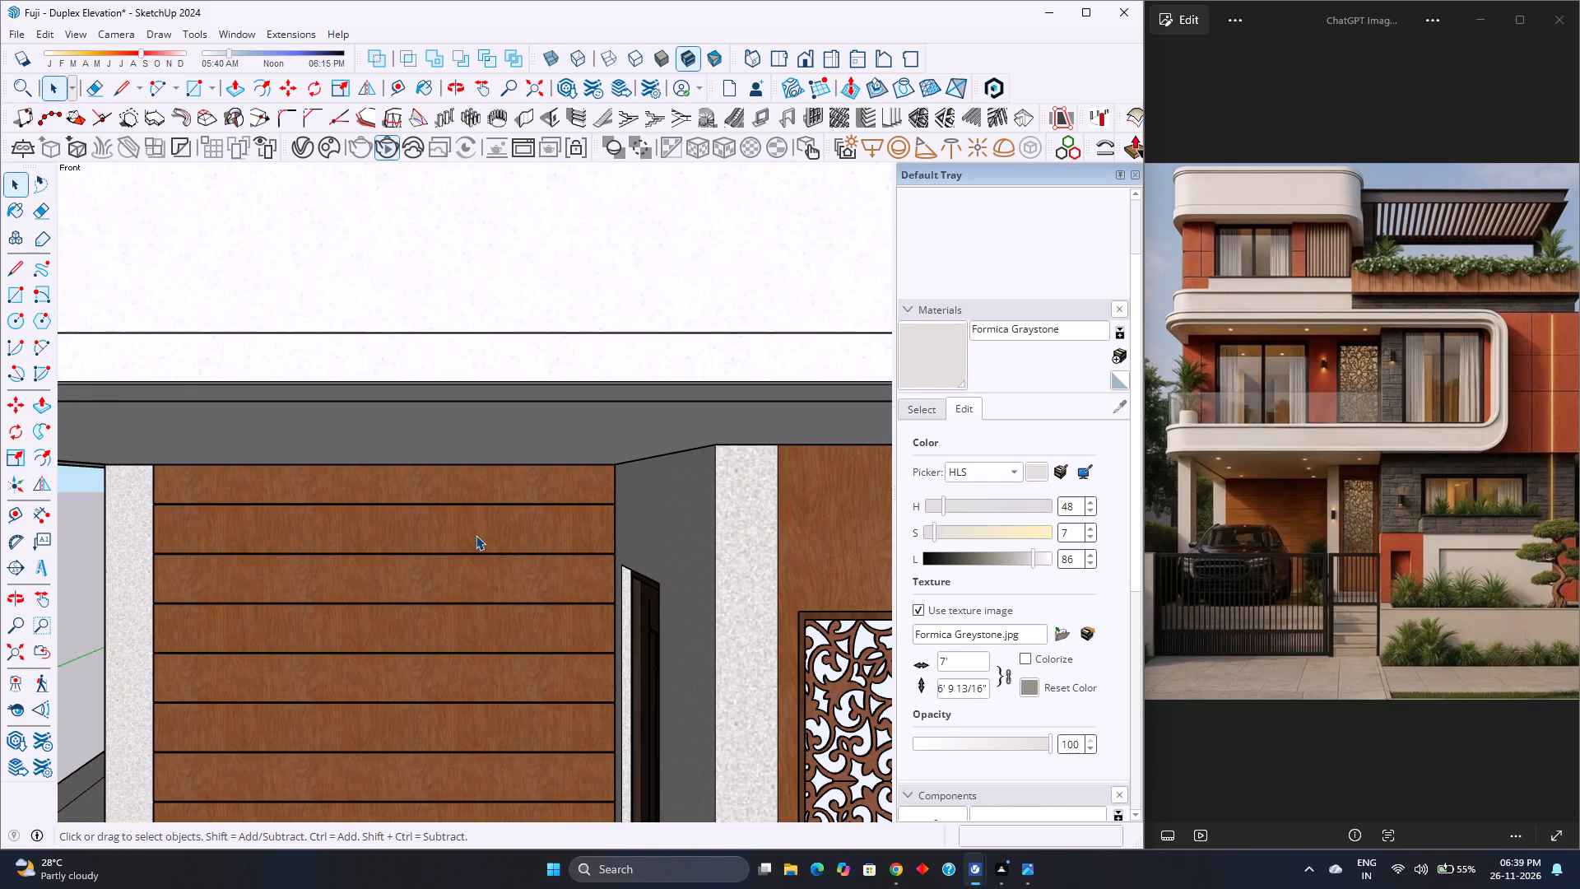
Examine the wood cladding's grain and horizontal groove lines beside the grey side wall and dark door at very close range.
{"action": "scroll", "coordinate": [476, 535], "scroll_direction": "up", "scroll_amount": 3}
{"action": "scroll", "coordinate": [476, 535], "scroll_direction": "down", "scroll_amount": 2}
{"action": "scroll", "coordinate": [476, 535], "scroll_direction": "up", "scroll_amount": 3}
{"action": "scroll", "coordinate": [476, 535], "scroll_direction": "down", "scroll_amount": 2}
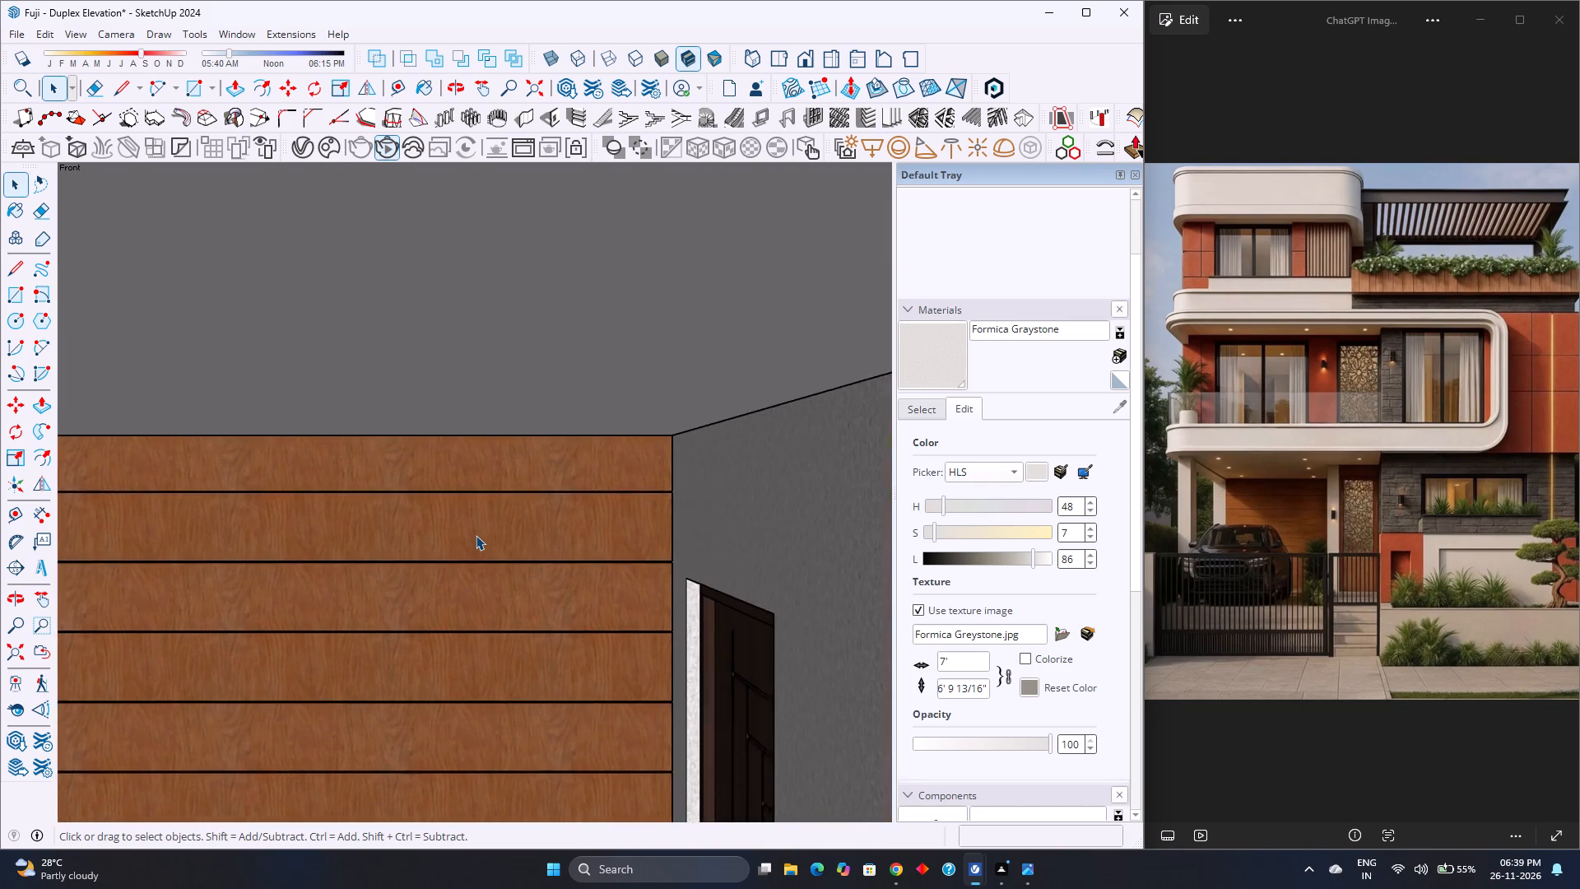
{"action": "scroll", "coordinate": [476, 535], "scroll_direction": "down", "scroll_amount": 1}
{"action": "scroll", "coordinate": [476, 535], "scroll_direction": "up", "scroll_amount": 3}
{"action": "scroll", "coordinate": [476, 535], "scroll_direction": "down", "scroll_amount": 3}
{"action": "scroll", "coordinate": [476, 535], "scroll_direction": "up", "scroll_amount": 3}
{"action": "scroll", "coordinate": [476, 535], "scroll_direction": "down", "scroll_amount": 3}
{"action": "scroll", "coordinate": [476, 535], "scroll_direction": "up", "scroll_amount": 3}
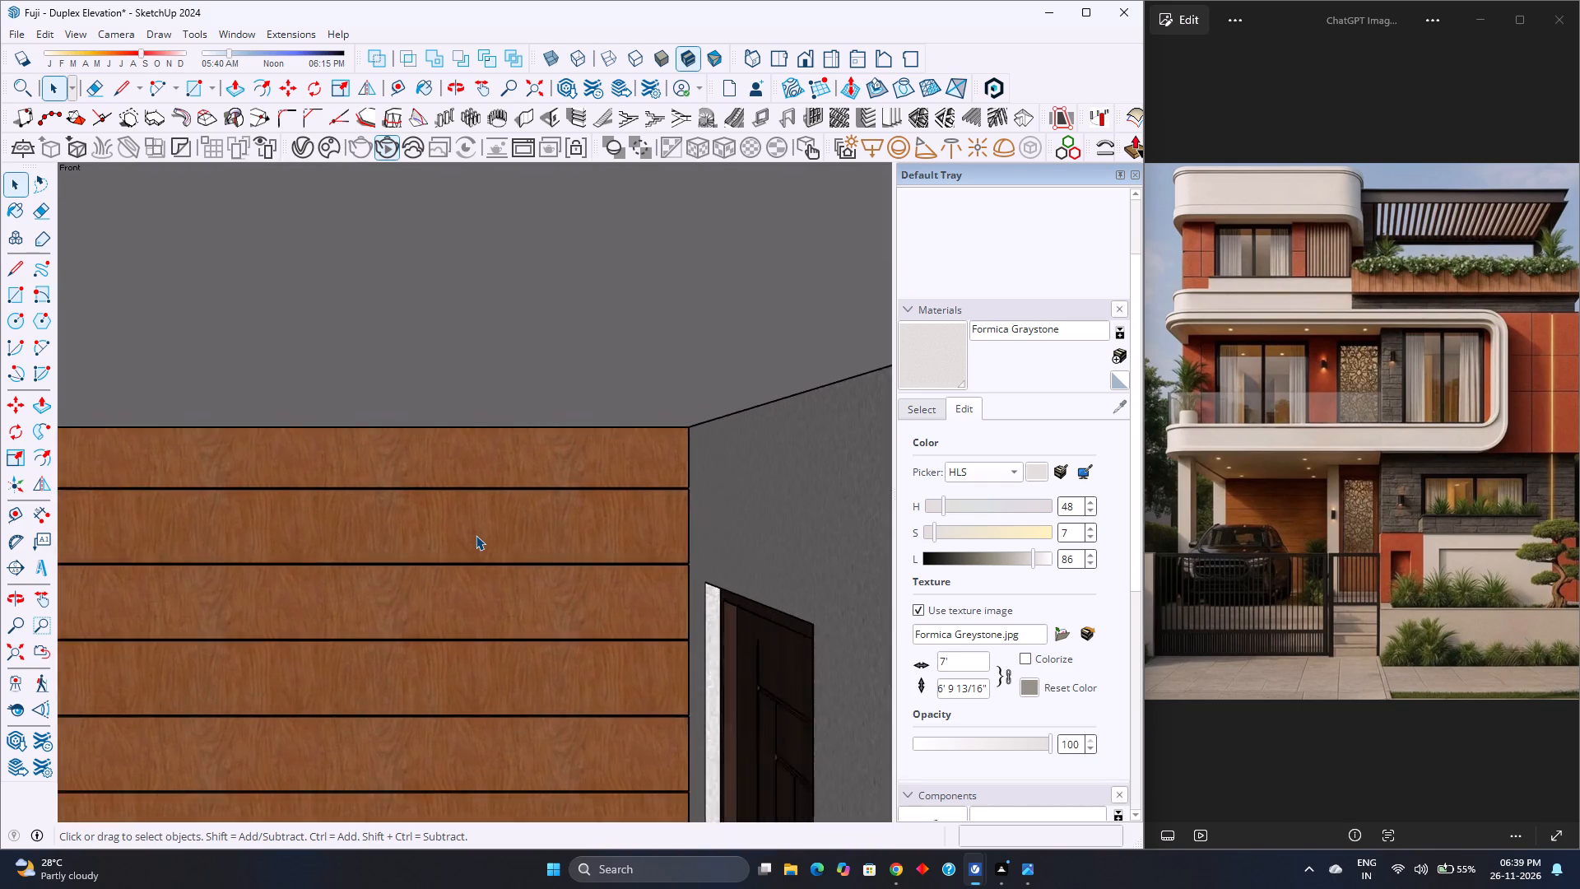
{"action": "scroll", "coordinate": [476, 535], "scroll_direction": "down", "scroll_amount": 3}
{"action": "scroll", "coordinate": [476, 535], "scroll_direction": "up", "scroll_amount": 3}
{"action": "scroll", "coordinate": [476, 535], "scroll_direction": "down", "scroll_amount": 3}
{"action": "scroll", "coordinate": [476, 535], "scroll_direction": "up", "scroll_amount": 3}
{"action": "scroll", "coordinate": [476, 535], "scroll_direction": "down", "scroll_amount": 3}
{"action": "scroll", "coordinate": [476, 535], "scroll_direction": "up", "scroll_amount": 4}
{"action": "scroll", "coordinate": [476, 535], "scroll_direction": "down", "scroll_amount": 5}
{"action": "scroll", "coordinate": [476, 535], "scroll_direction": "up", "scroll_amount": 4}
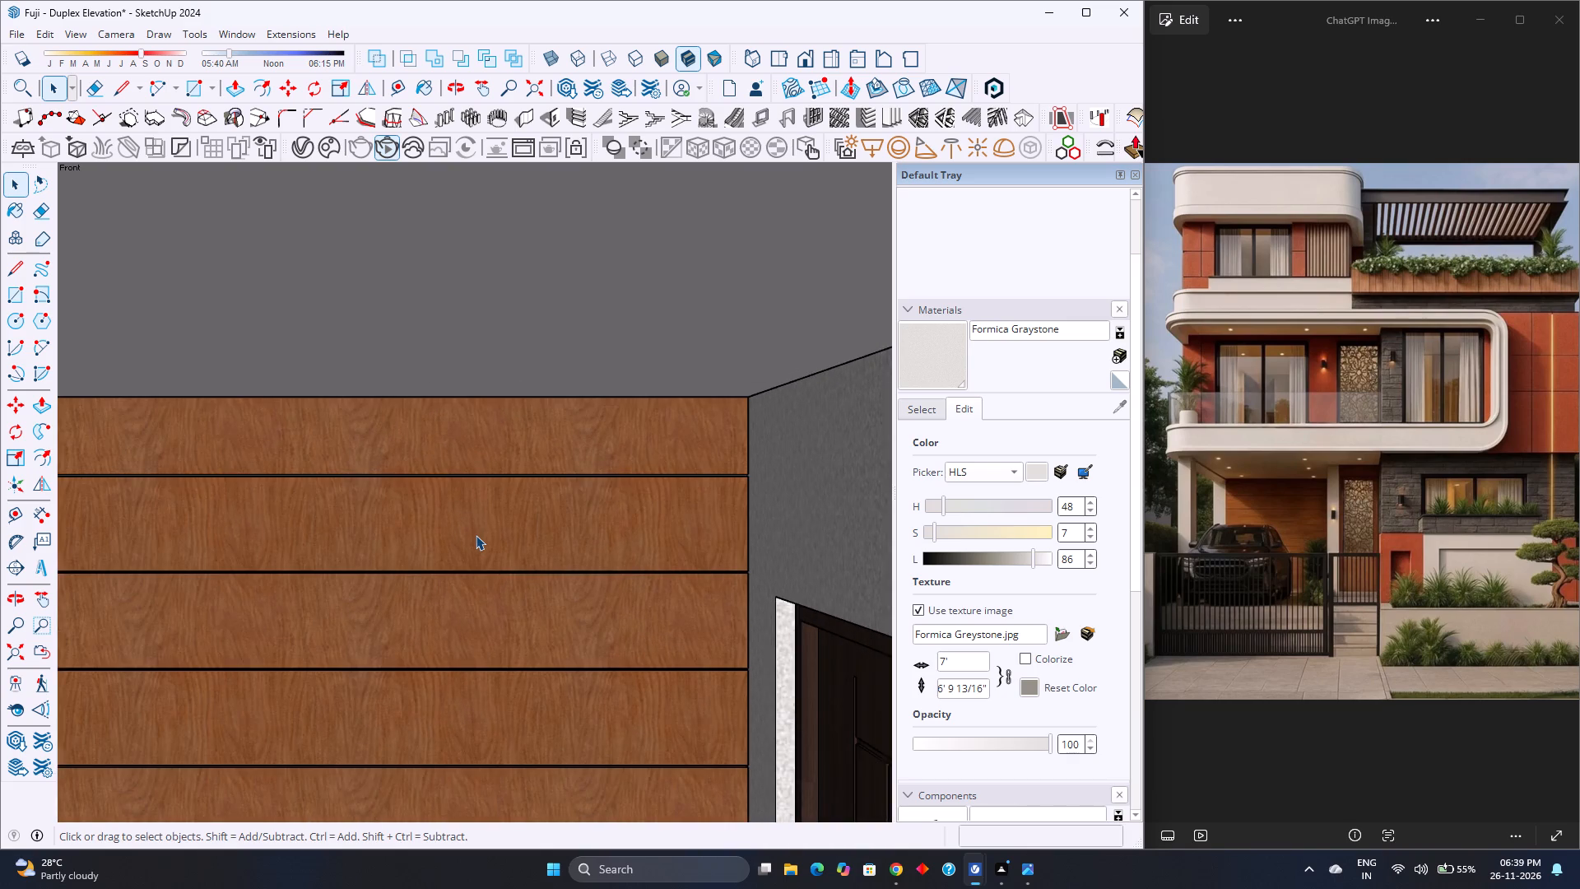
{"action": "scroll", "coordinate": [476, 535], "scroll_direction": "down", "scroll_amount": 3}
{"action": "scroll", "coordinate": [476, 535], "scroll_direction": "up", "scroll_amount": 3}
{"action": "scroll", "coordinate": [476, 535], "scroll_direction": "down", "scroll_amount": 3}
{"action": "scroll", "coordinate": [476, 535], "scroll_direction": "up", "scroll_amount": 2}
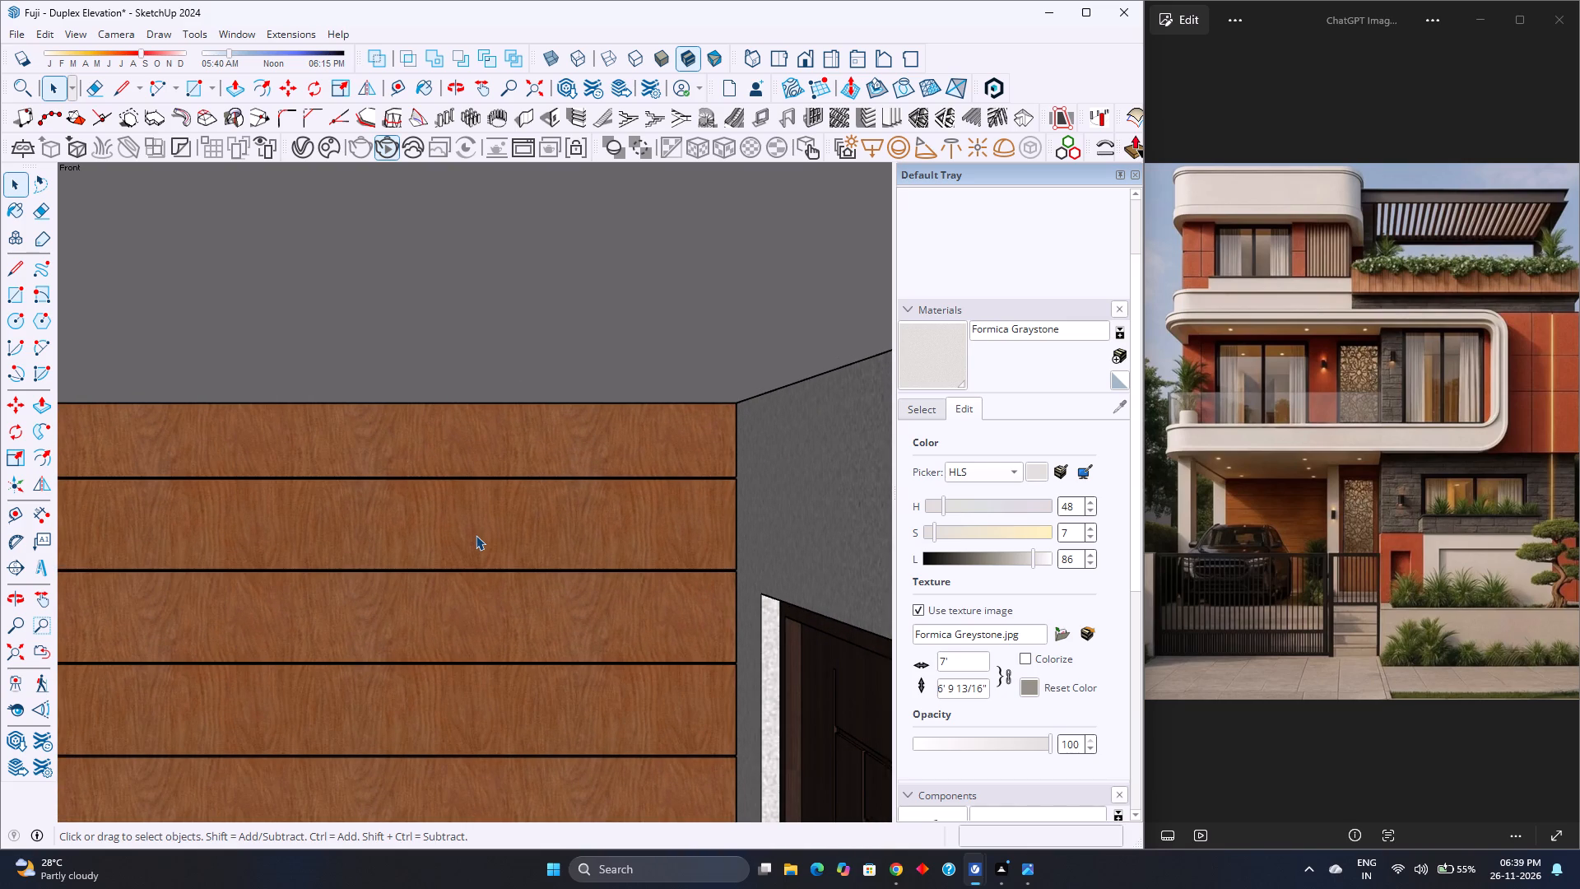
{"action": "scroll", "coordinate": [476, 535], "scroll_direction": "down", "scroll_amount": 3}
{"action": "scroll", "coordinate": [476, 535], "scroll_direction": "up", "scroll_amount": 4}
{"action": "scroll", "coordinate": [476, 535], "scroll_direction": "down", "scroll_amount": 4}
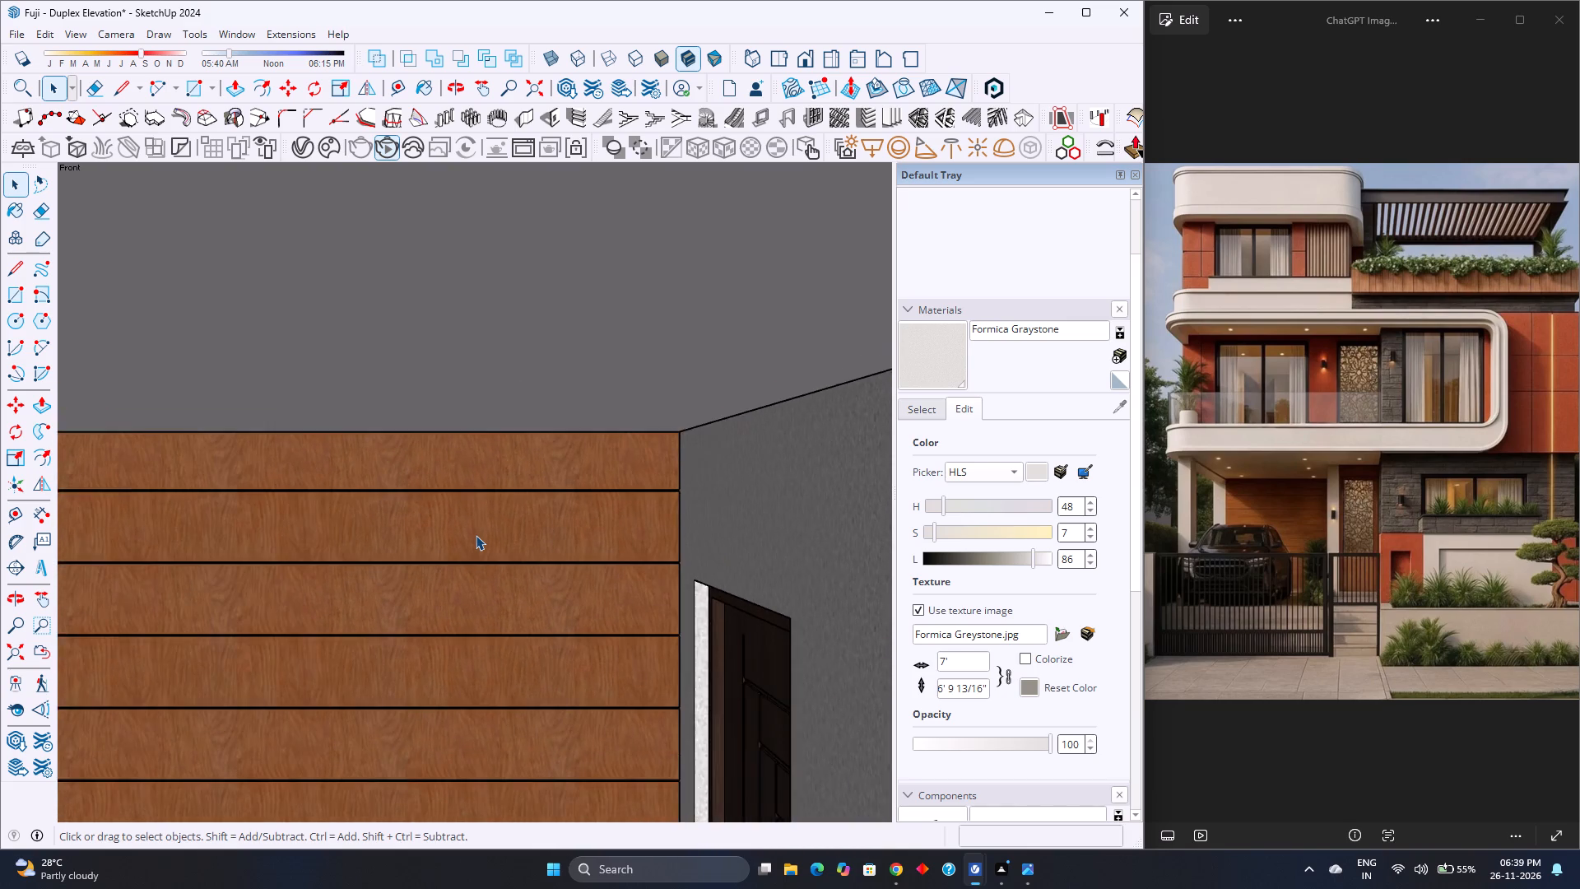
{"action": "scroll", "coordinate": [476, 535], "scroll_direction": "up", "scroll_amount": 4}
{"action": "scroll", "coordinate": [476, 535], "scroll_direction": "down", "scroll_amount": 3}
{"action": "scroll", "coordinate": [476, 535], "scroll_direction": "up", "scroll_amount": 2}
{"action": "scroll", "coordinate": [476, 535], "scroll_direction": "down", "scroll_amount": 2}
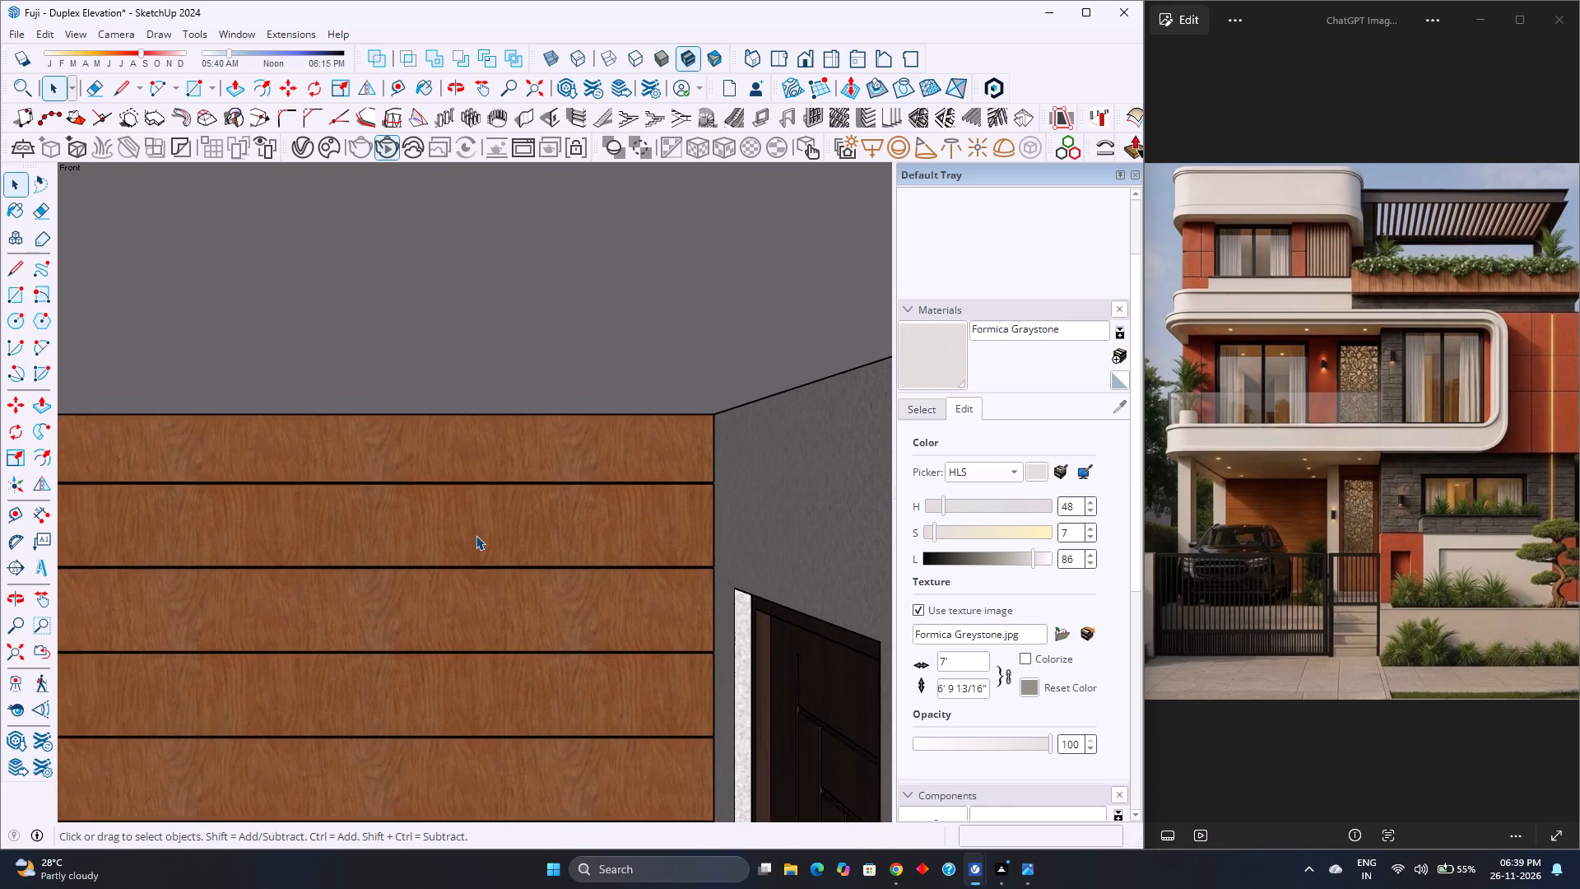
{"action": "scroll", "coordinate": [476, 535], "scroll_direction": "up", "scroll_amount": 2}
{"action": "scroll", "coordinate": [476, 535], "scroll_direction": "down", "scroll_amount": 2}
{"action": "scroll", "coordinate": [476, 535], "scroll_direction": "up", "scroll_amount": 2}
{"action": "scroll", "coordinate": [476, 535], "scroll_direction": "down", "scroll_amount": 2}
{"action": "scroll", "coordinate": [476, 535], "scroll_direction": "up", "scroll_amount": 2}
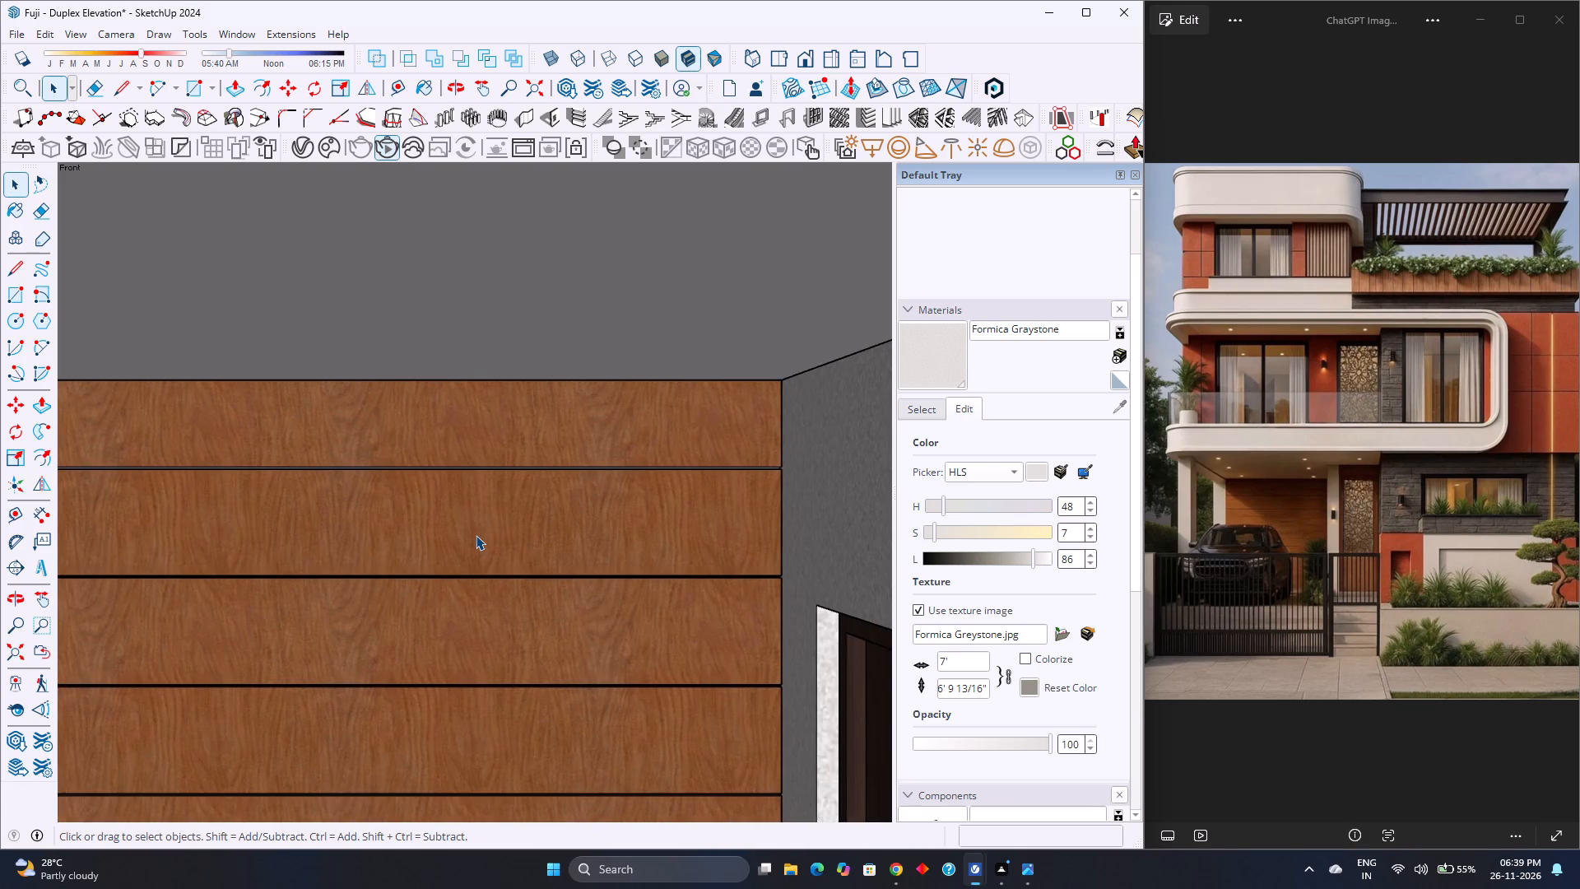
{"action": "scroll", "coordinate": [476, 535], "scroll_direction": "down", "scroll_amount": 2}
{"action": "scroll", "coordinate": [476, 535], "scroll_direction": "up", "scroll_amount": 3}
{"action": "scroll", "coordinate": [476, 535], "scroll_direction": "down", "scroll_amount": 3}
{"action": "scroll", "coordinate": [476, 535], "scroll_direction": "up", "scroll_amount": 2}
{"action": "scroll", "coordinate": [476, 535], "scroll_direction": "down", "scroll_amount": 3}
{"action": "scroll", "coordinate": [476, 536], "scroll_direction": "up", "scroll_amount": 2}
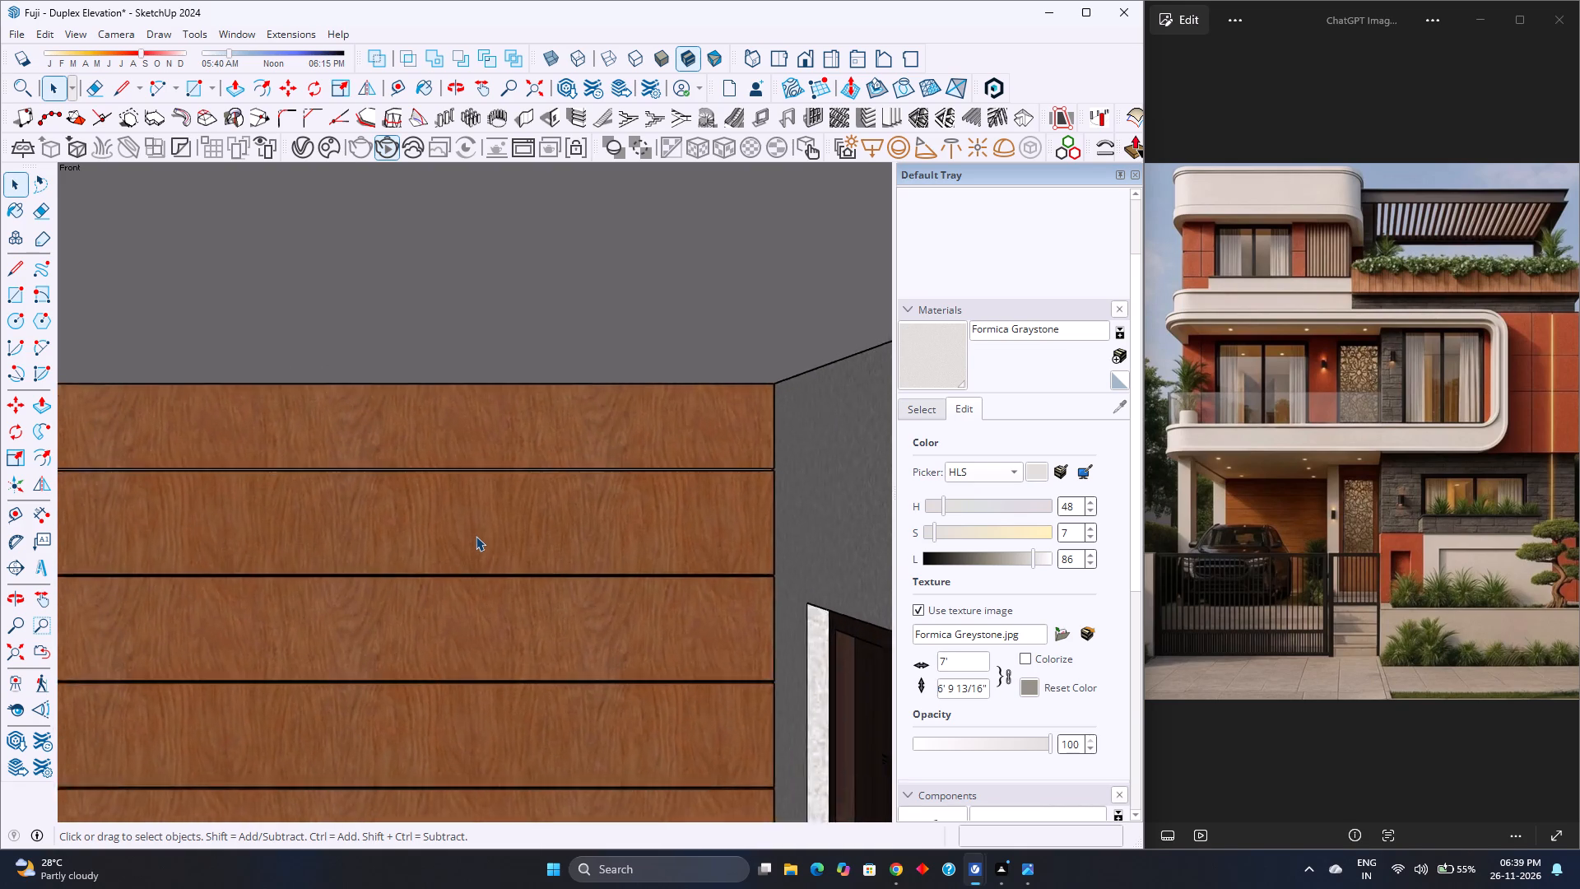
{"action": "scroll", "coordinate": [476, 536], "scroll_direction": "up", "scroll_amount": 1}
{"action": "scroll", "coordinate": [476, 536], "scroll_direction": "down", "scroll_amount": 3}
{"action": "scroll", "coordinate": [476, 537], "scroll_direction": "up", "scroll_amount": 3}
{"action": "scroll", "coordinate": [476, 537], "scroll_direction": "down", "scroll_amount": 3}
{"action": "scroll", "coordinate": [476, 537], "scroll_direction": "up", "scroll_amount": 3}
{"action": "scroll", "coordinate": [476, 537], "scroll_direction": "down", "scroll_amount": 4}
{"action": "scroll", "coordinate": [476, 537], "scroll_direction": "up", "scroll_amount": 3}
{"action": "scroll", "coordinate": [476, 537], "scroll_direction": "down", "scroll_amount": 3}
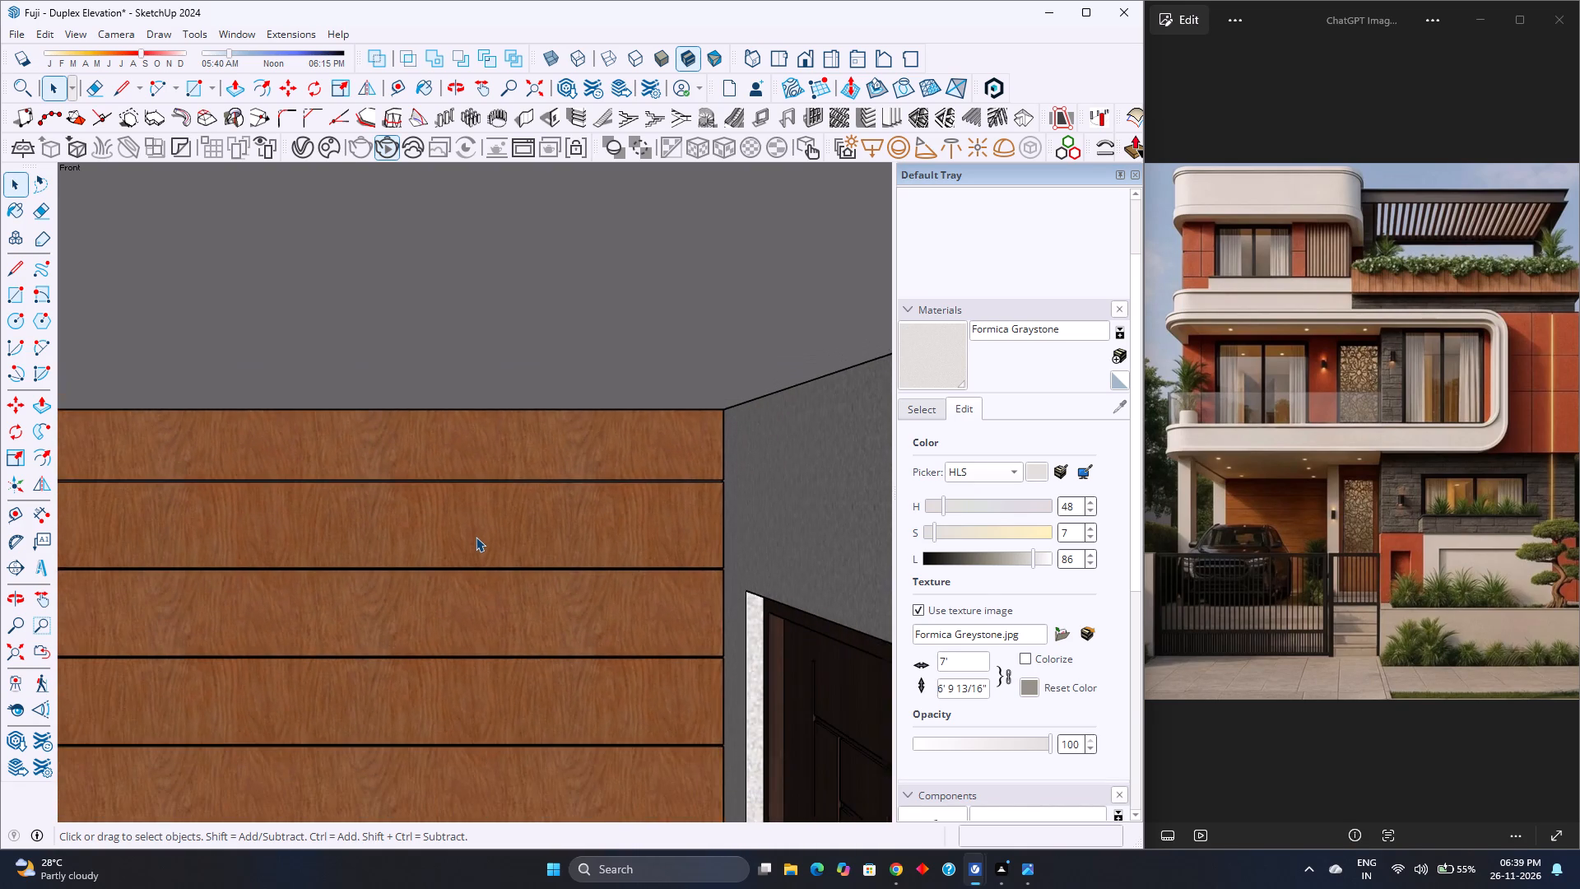
{"action": "scroll", "coordinate": [476, 537], "scroll_direction": "up", "scroll_amount": 4}
{"action": "scroll", "coordinate": [476, 537], "scroll_direction": "down", "scroll_amount": 4}
{"action": "scroll", "coordinate": [476, 538], "scroll_direction": "up", "scroll_amount": 3}
{"action": "scroll", "coordinate": [476, 538], "scroll_direction": "down", "scroll_amount": 3}
{"action": "scroll", "coordinate": [476, 540], "scroll_direction": "up", "scroll_amount": 4}
{"action": "scroll", "coordinate": [476, 540], "scroll_direction": "down", "scroll_amount": 1}
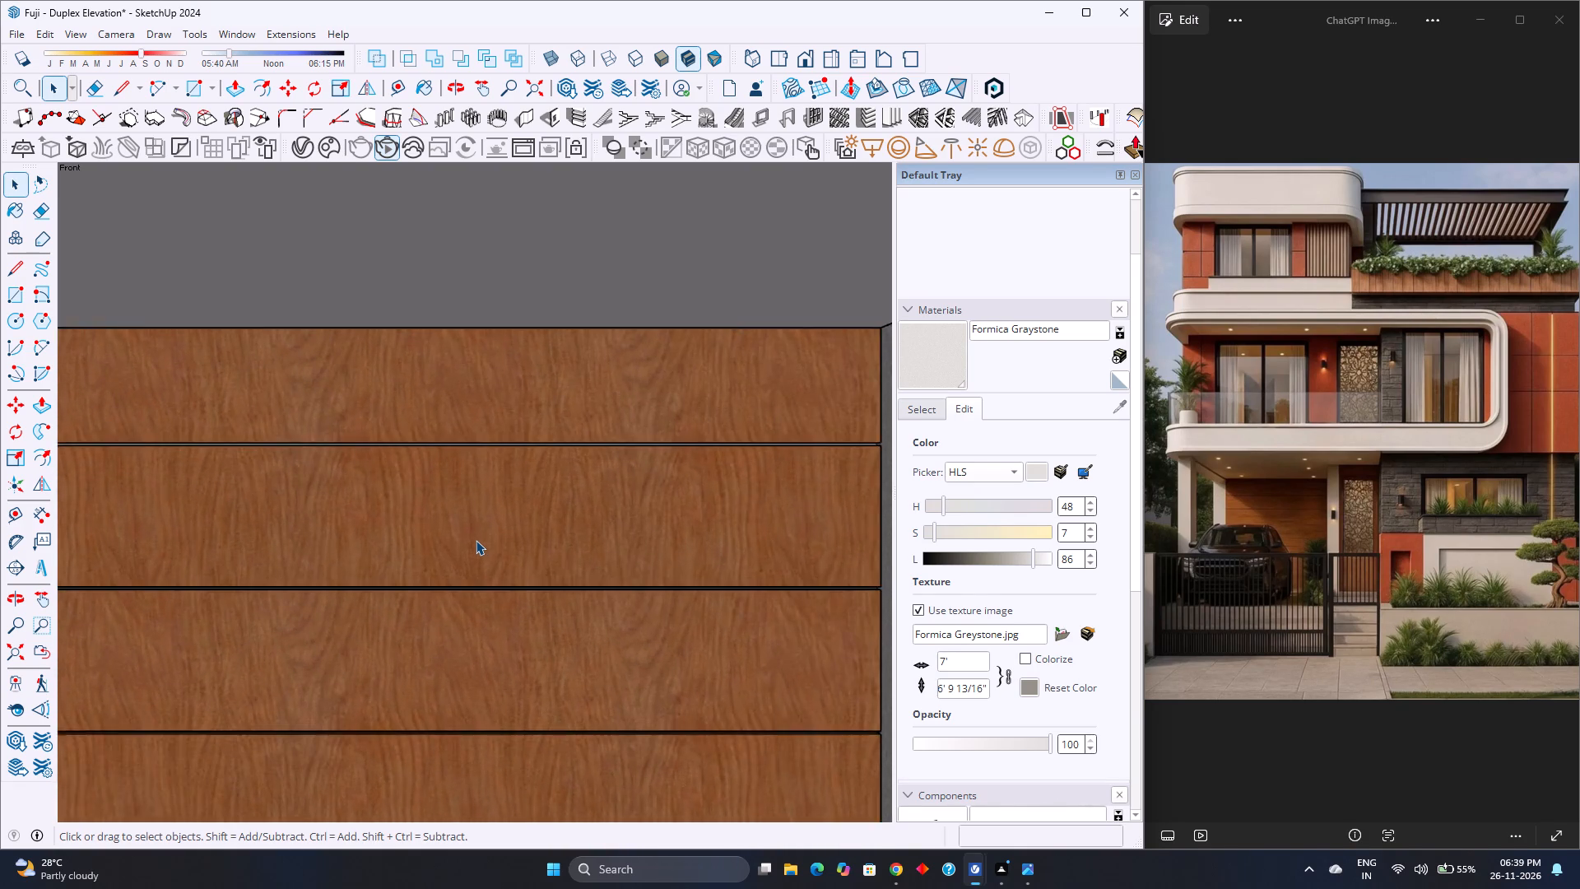
{"action": "scroll", "coordinate": [476, 540], "scroll_direction": "down", "scroll_amount": 2}
{"action": "scroll", "coordinate": [476, 540], "scroll_direction": "up", "scroll_amount": 3}
{"action": "scroll", "coordinate": [476, 540], "scroll_direction": "down", "scroll_amount": 4}
{"action": "scroll", "coordinate": [476, 540], "scroll_direction": "up", "scroll_amount": 3}
{"action": "scroll", "coordinate": [476, 540], "scroll_direction": "down", "scroll_amount": 2}
{"action": "scroll", "coordinate": [476, 540], "scroll_direction": "up", "scroll_amount": 2}
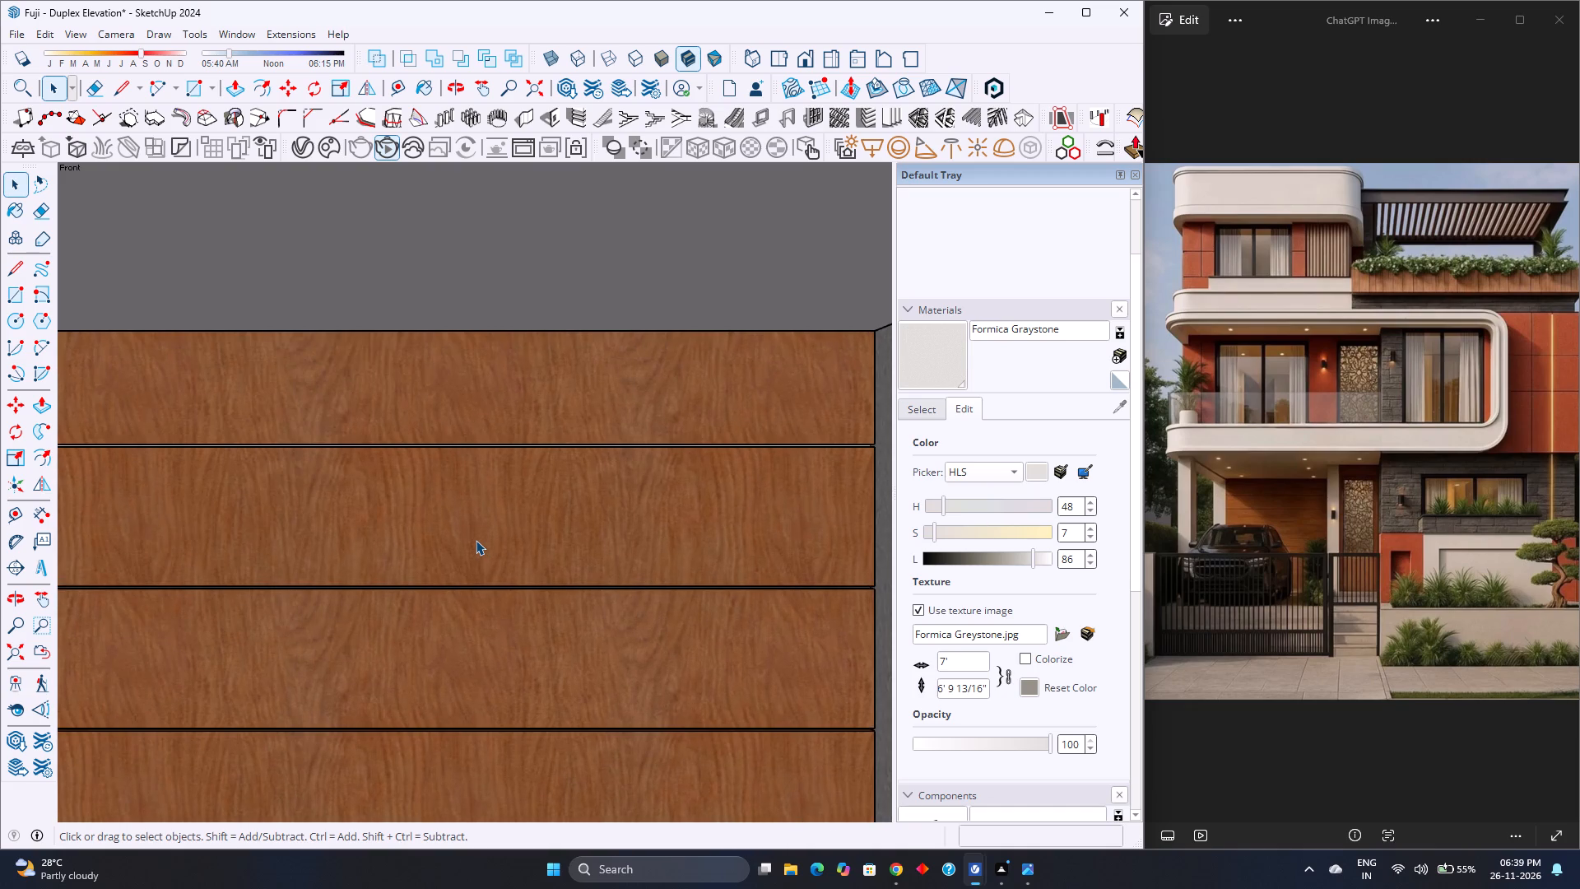
{"action": "scroll", "coordinate": [476, 540], "scroll_direction": "down", "scroll_amount": 3}
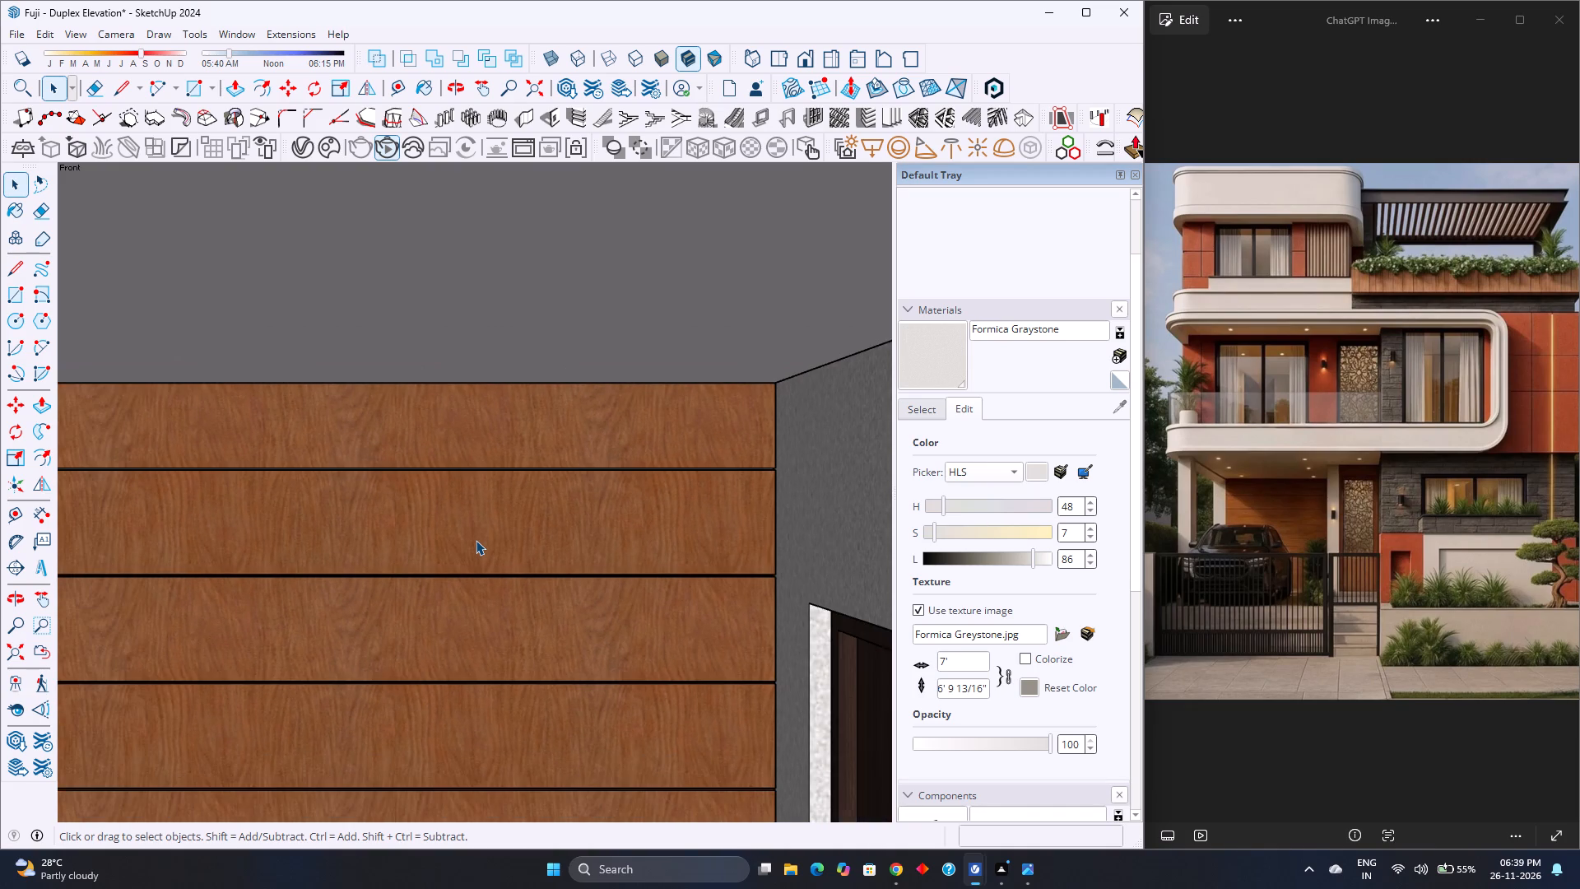
{"action": "scroll", "coordinate": [476, 540], "scroll_direction": "down", "scroll_amount": 8}
{"action": "scroll", "coordinate": [476, 540], "scroll_direction": "up", "scroll_amount": 4}
{"action": "scroll", "coordinate": [476, 540], "scroll_direction": "down", "scroll_amount": 4}
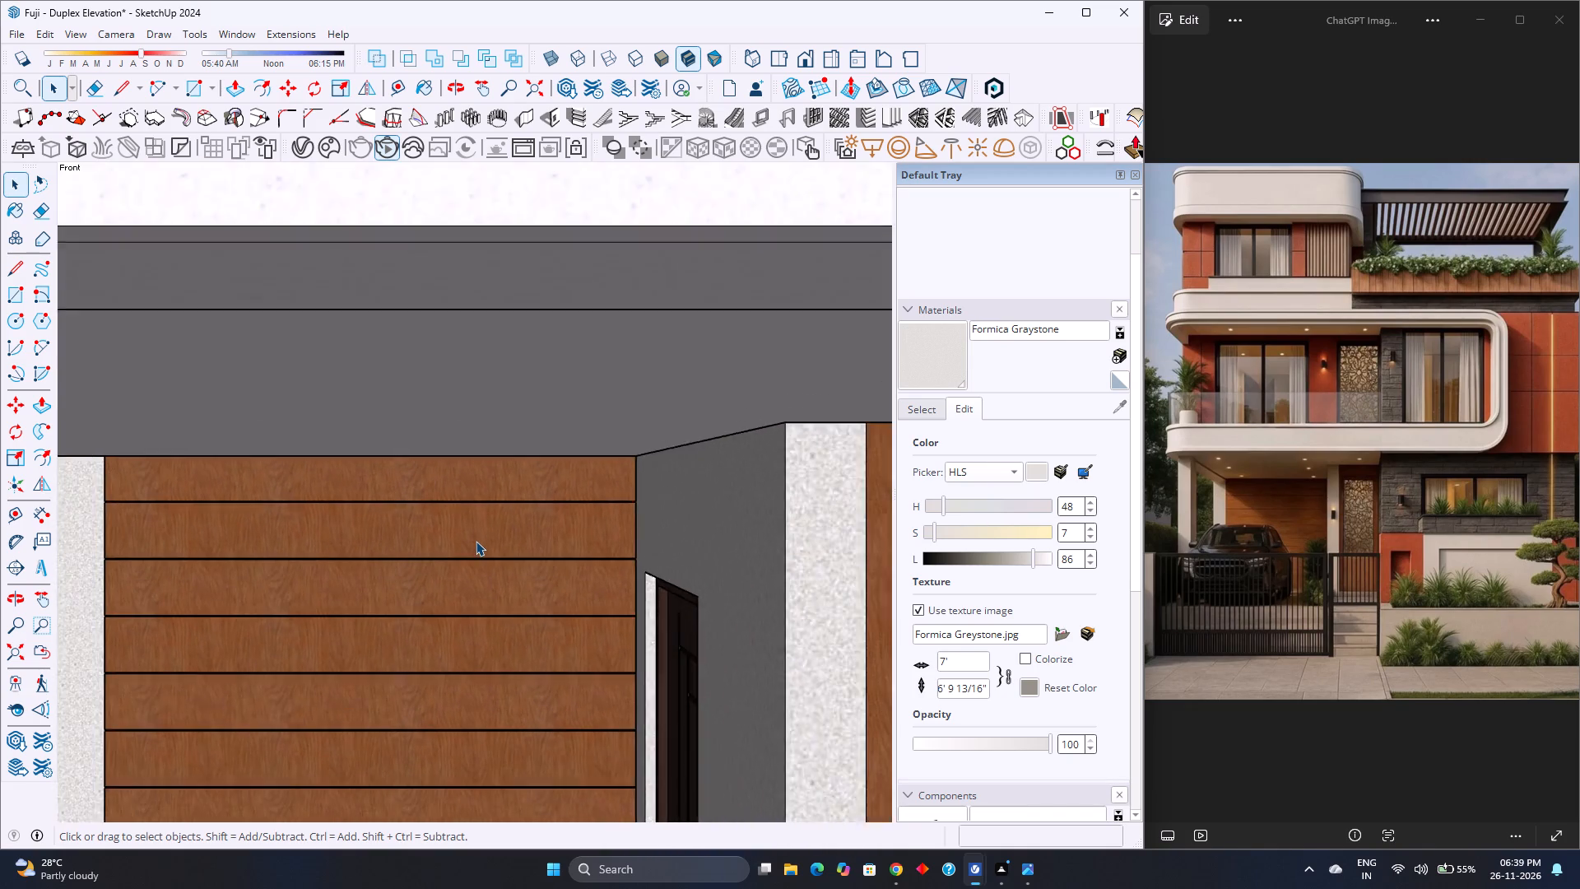
{"action": "scroll", "coordinate": [476, 541], "scroll_direction": "up", "scroll_amount": 3}
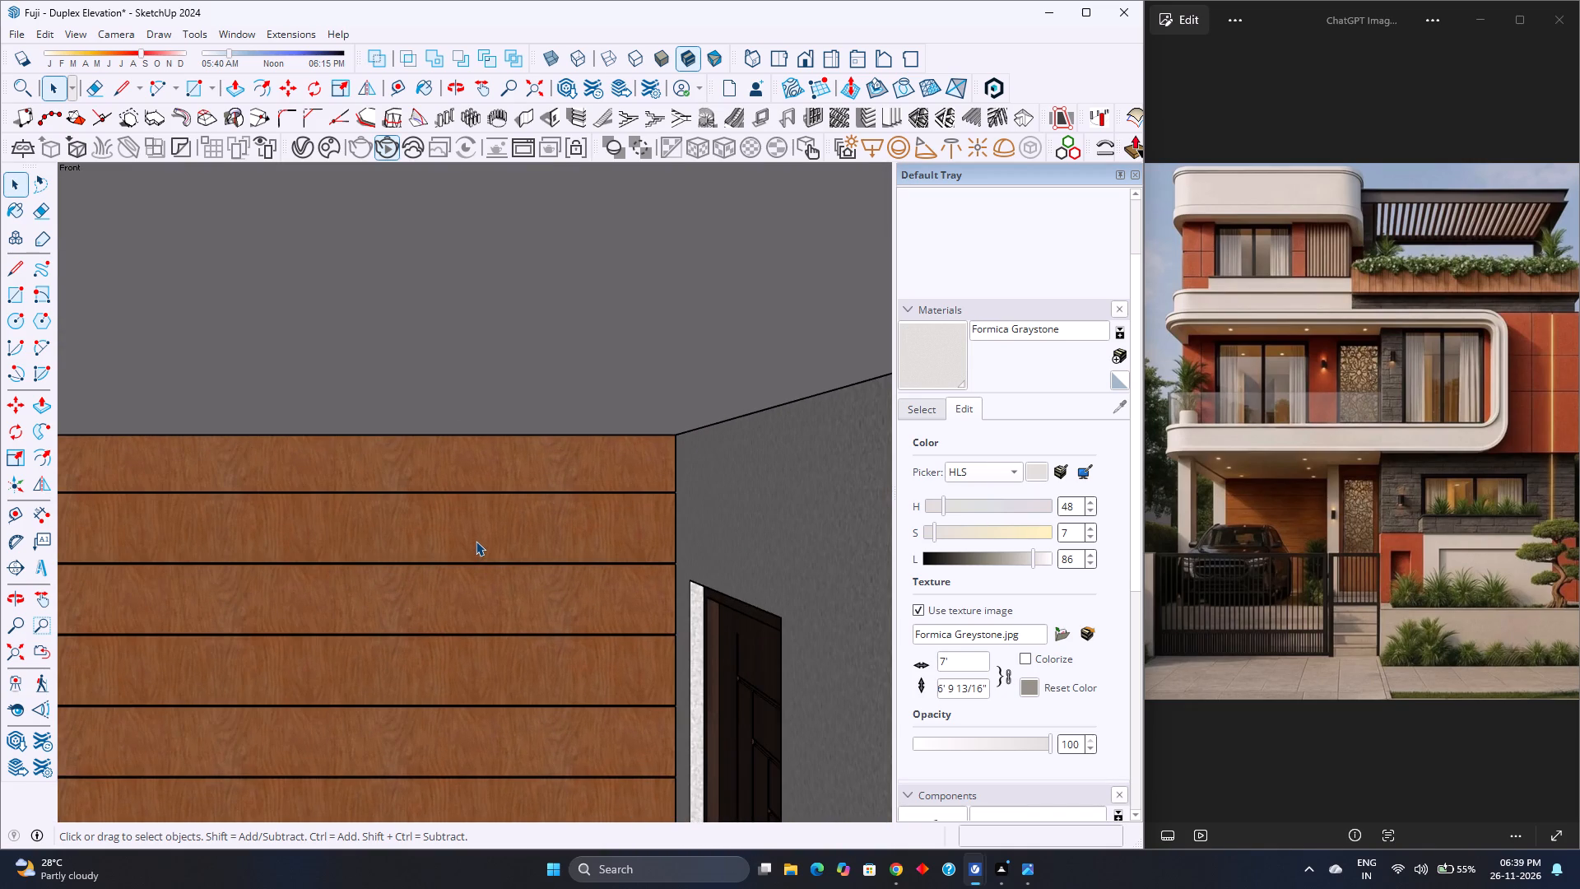
Examine the upper boards and groove lines of the ground-floor wood cladding where they meet the grey side wall and ceiling.
{"action": "scroll", "coordinate": [476, 541], "scroll_direction": "down", "scroll_amount": 3}
{"action": "scroll", "coordinate": [476, 541], "scroll_direction": "up", "scroll_amount": 3}
{"action": "scroll", "coordinate": [476, 541], "scroll_direction": "down", "scroll_amount": 1}
{"action": "scroll", "coordinate": [476, 541], "scroll_direction": "up", "scroll_amount": 1}
{"action": "scroll", "coordinate": [476, 541], "scroll_direction": "down", "scroll_amount": 2}
{"action": "scroll", "coordinate": [476, 541], "scroll_direction": "up", "scroll_amount": 2}
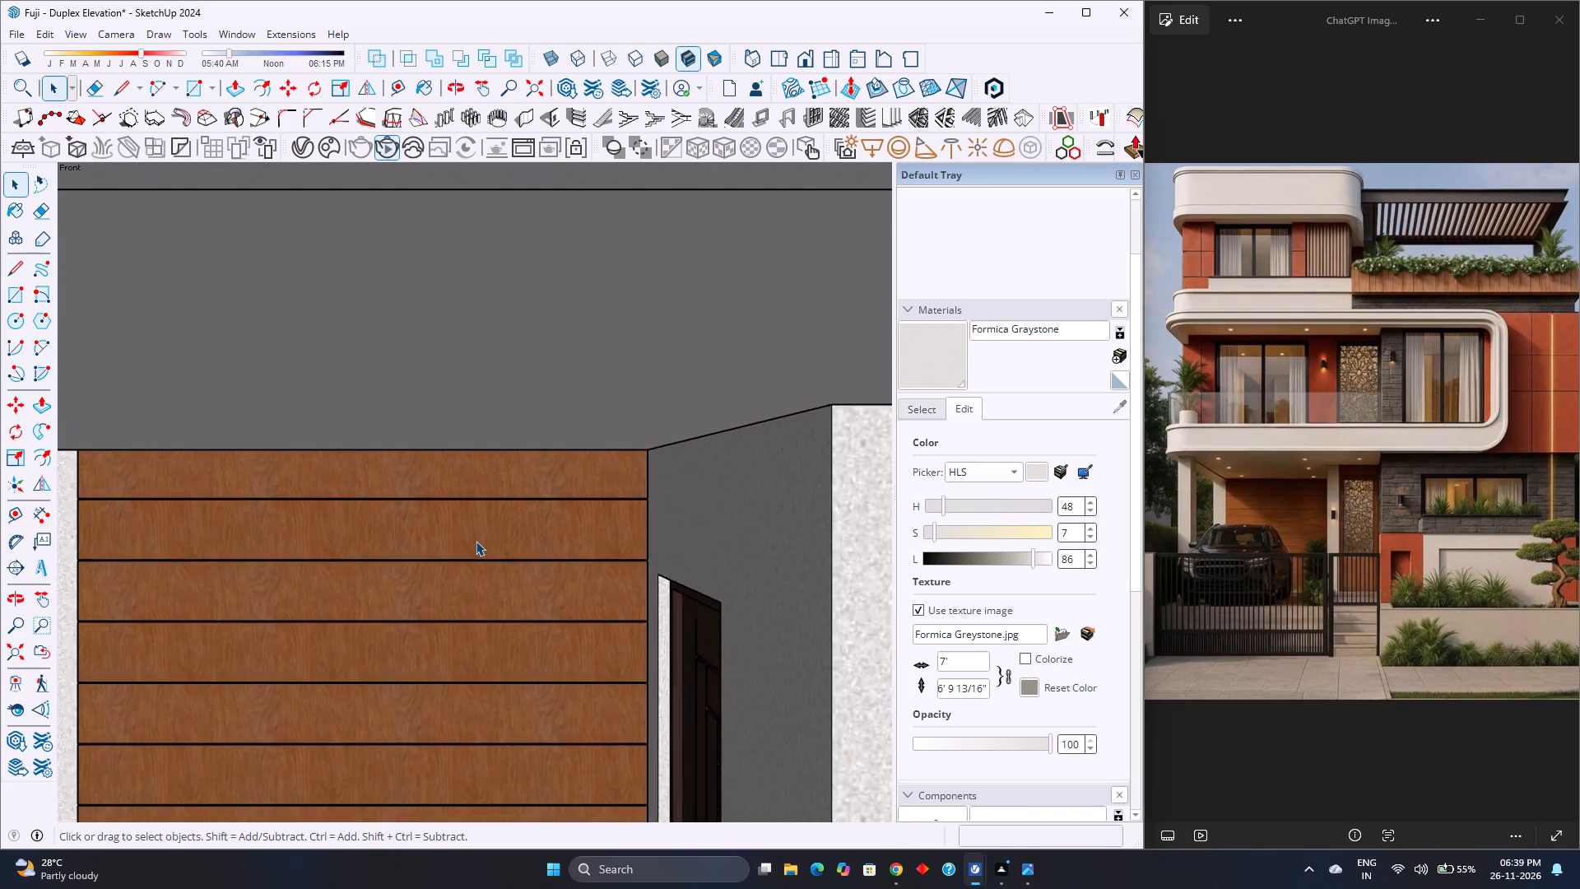
{"action": "scroll", "coordinate": [476, 541], "scroll_direction": "down", "scroll_amount": 3}
{"action": "scroll", "coordinate": [476, 541], "scroll_direction": "up", "scroll_amount": 3}
{"action": "scroll", "coordinate": [476, 541], "scroll_direction": "down", "scroll_amount": 3}
{"action": "scroll", "coordinate": [476, 541], "scroll_direction": "up", "scroll_amount": 3}
{"action": "scroll", "coordinate": [476, 541], "scroll_direction": "down", "scroll_amount": 3}
{"action": "scroll", "coordinate": [476, 541], "scroll_direction": "up", "scroll_amount": 3}
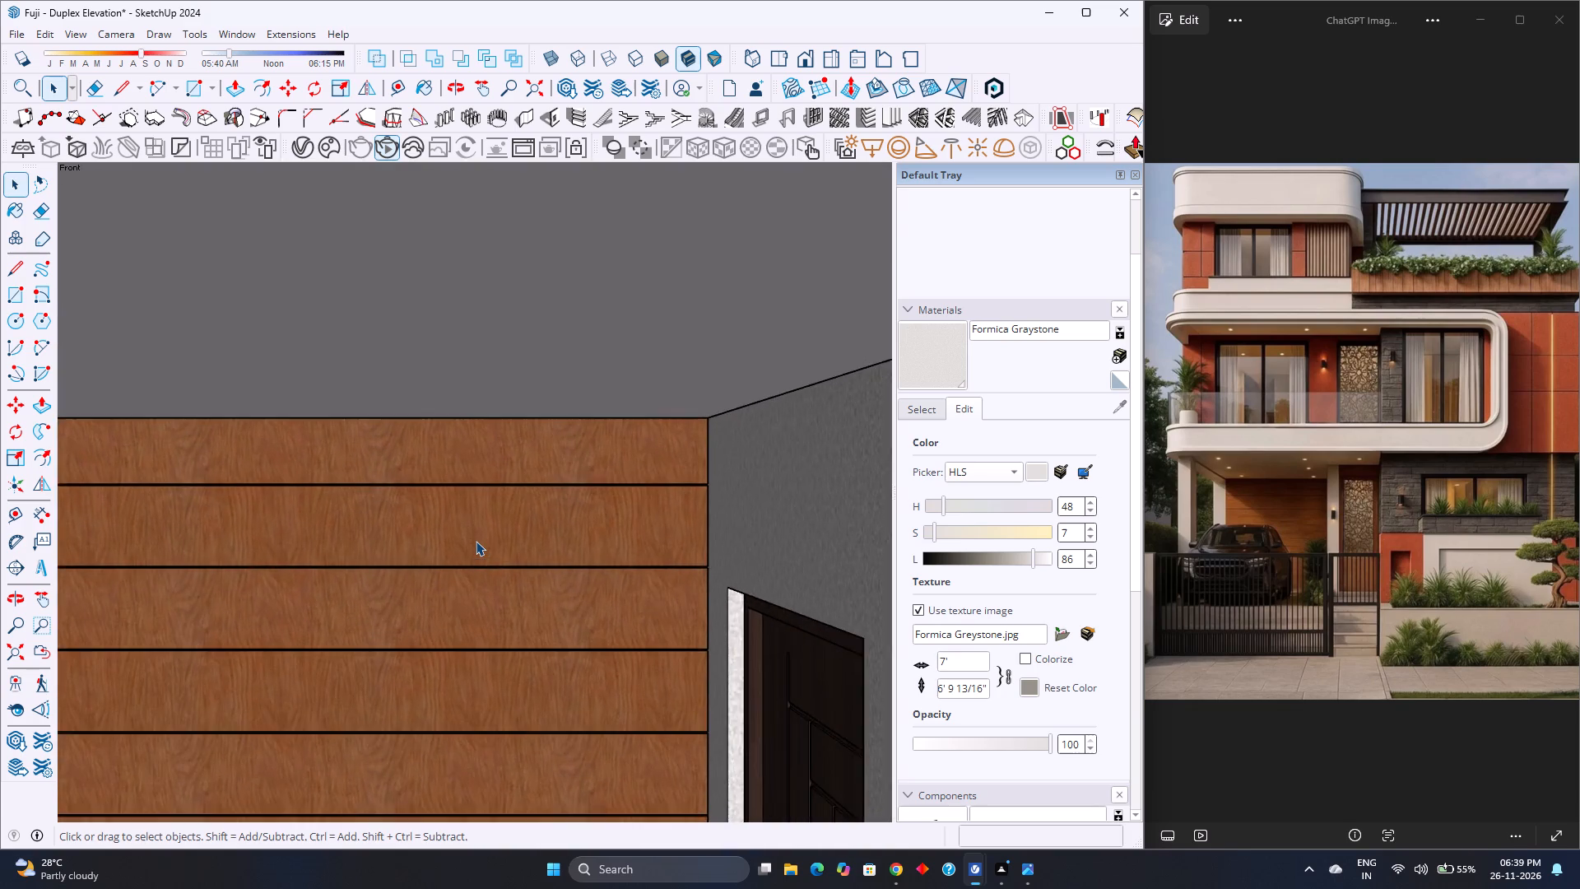
{"action": "scroll", "coordinate": [476, 541], "scroll_direction": "down", "scroll_amount": 2}
{"action": "scroll", "coordinate": [476, 541], "scroll_direction": "up", "scroll_amount": 2}
{"action": "scroll", "coordinate": [476, 541], "scroll_direction": "down", "scroll_amount": 4}
{"action": "scroll", "coordinate": [476, 541], "scroll_direction": "up", "scroll_amount": 4}
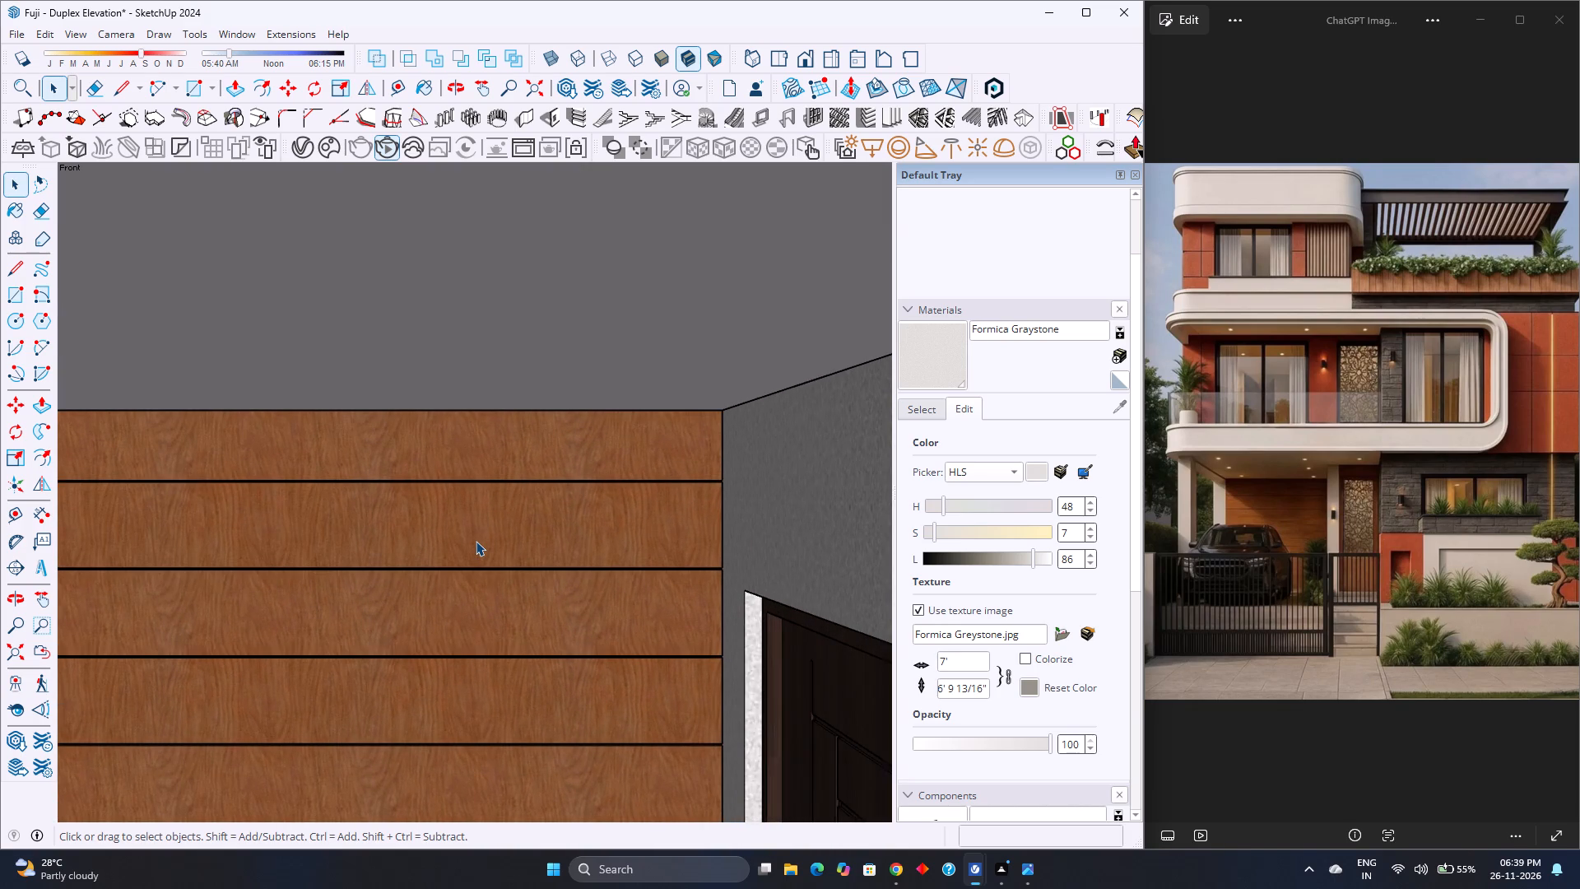
{"action": "scroll", "coordinate": [476, 541], "scroll_direction": "down", "scroll_amount": 1}
{"action": "scroll", "coordinate": [476, 541], "scroll_direction": "up", "scroll_amount": 1}
{"action": "scroll", "coordinate": [476, 541], "scroll_direction": "down", "scroll_amount": 1}
{"action": "scroll", "coordinate": [476, 542], "scroll_direction": "up", "scroll_amount": 1}
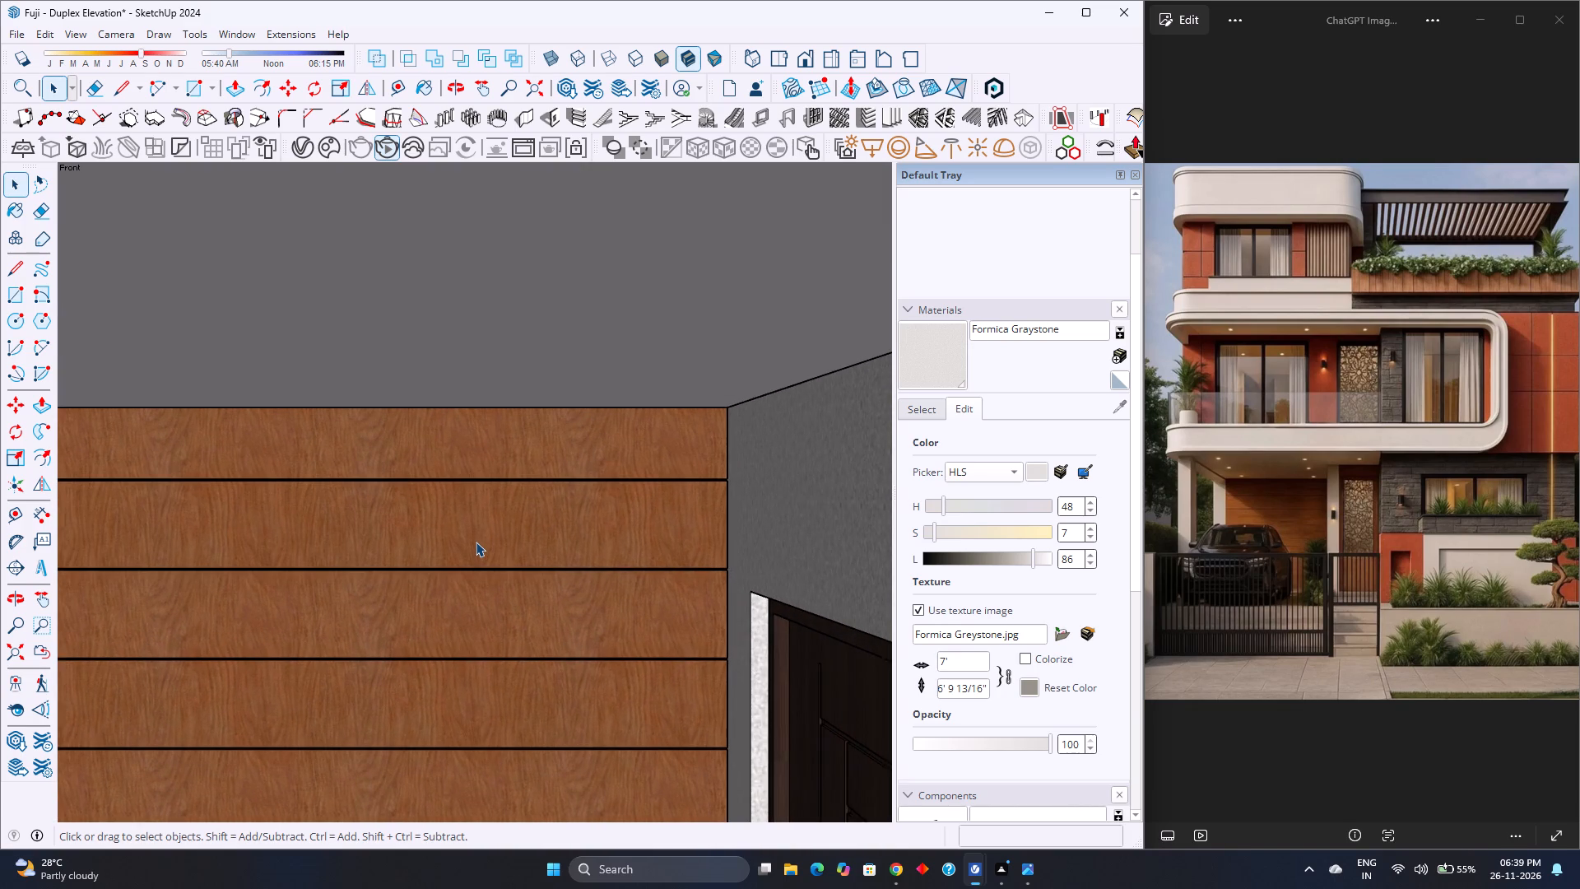
{"action": "scroll", "coordinate": [476, 542], "scroll_direction": "down", "scroll_amount": 3}
{"action": "scroll", "coordinate": [476, 542], "scroll_direction": "up", "scroll_amount": 3}
{"action": "scroll", "coordinate": [476, 542], "scroll_direction": "down", "scroll_amount": 3}
{"action": "scroll", "coordinate": [476, 542], "scroll_direction": "up", "scroll_amount": 3}
{"action": "scroll", "coordinate": [476, 542], "scroll_direction": "down", "scroll_amount": 3}
{"action": "scroll", "coordinate": [476, 542], "scroll_direction": "up", "scroll_amount": 3}
{"action": "scroll", "coordinate": [476, 542], "scroll_direction": "down", "scroll_amount": 3}
{"action": "scroll", "coordinate": [476, 542], "scroll_direction": "up", "scroll_amount": 1}
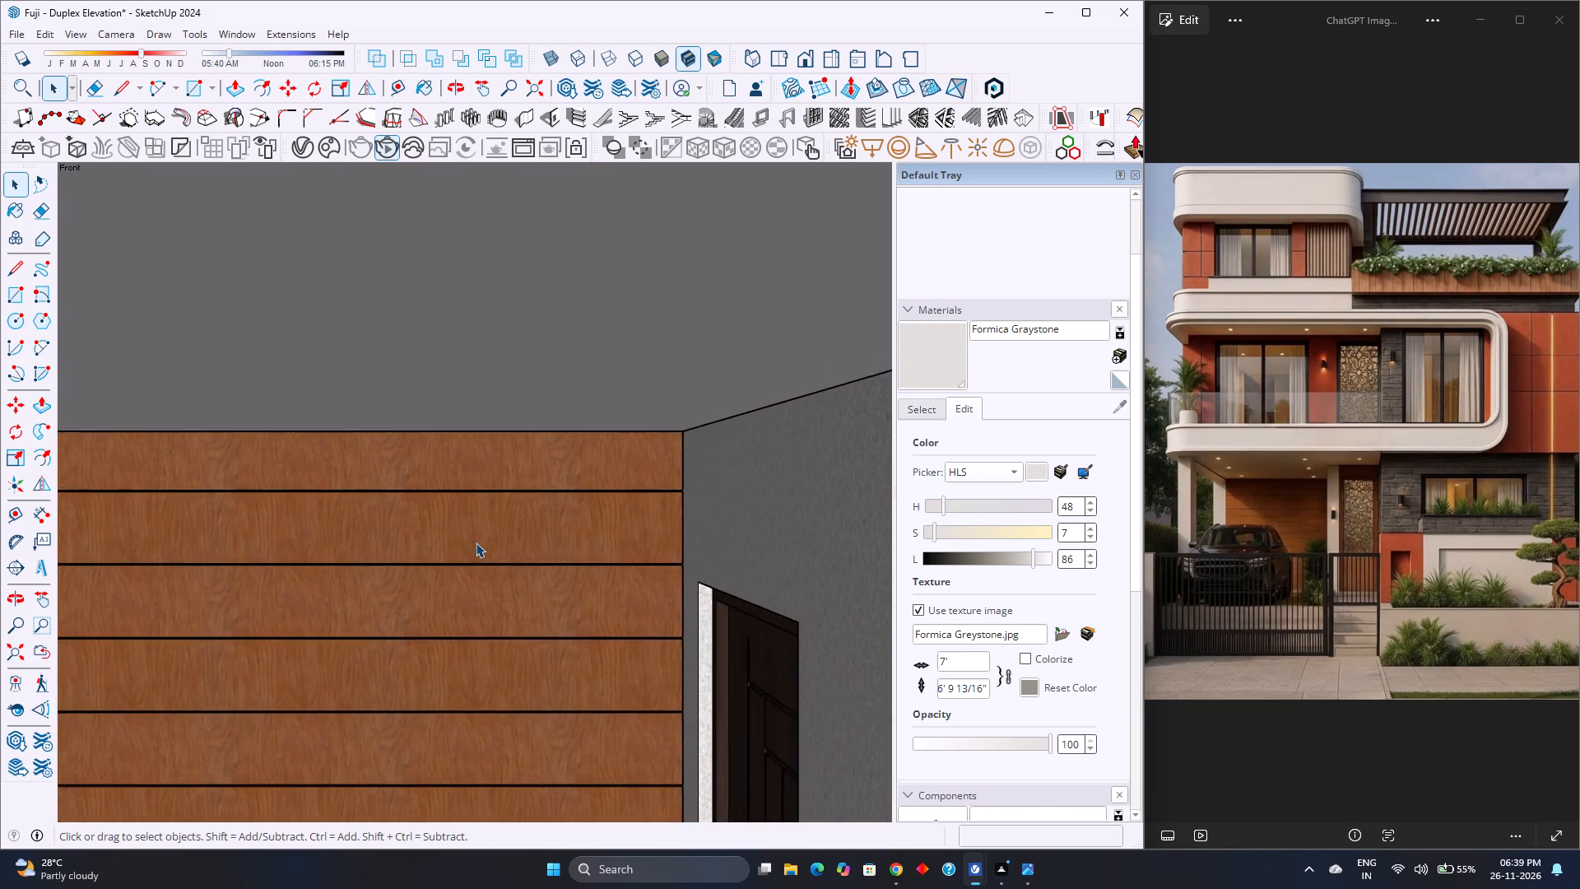
{"action": "scroll", "coordinate": [476, 542], "scroll_direction": "up", "scroll_amount": 2}
{"action": "scroll", "coordinate": [476, 542], "scroll_direction": "down", "scroll_amount": 2}
{"action": "scroll", "coordinate": [476, 542], "scroll_direction": "up", "scroll_amount": 2}
{"action": "scroll", "coordinate": [476, 542], "scroll_direction": "down", "scroll_amount": 1}
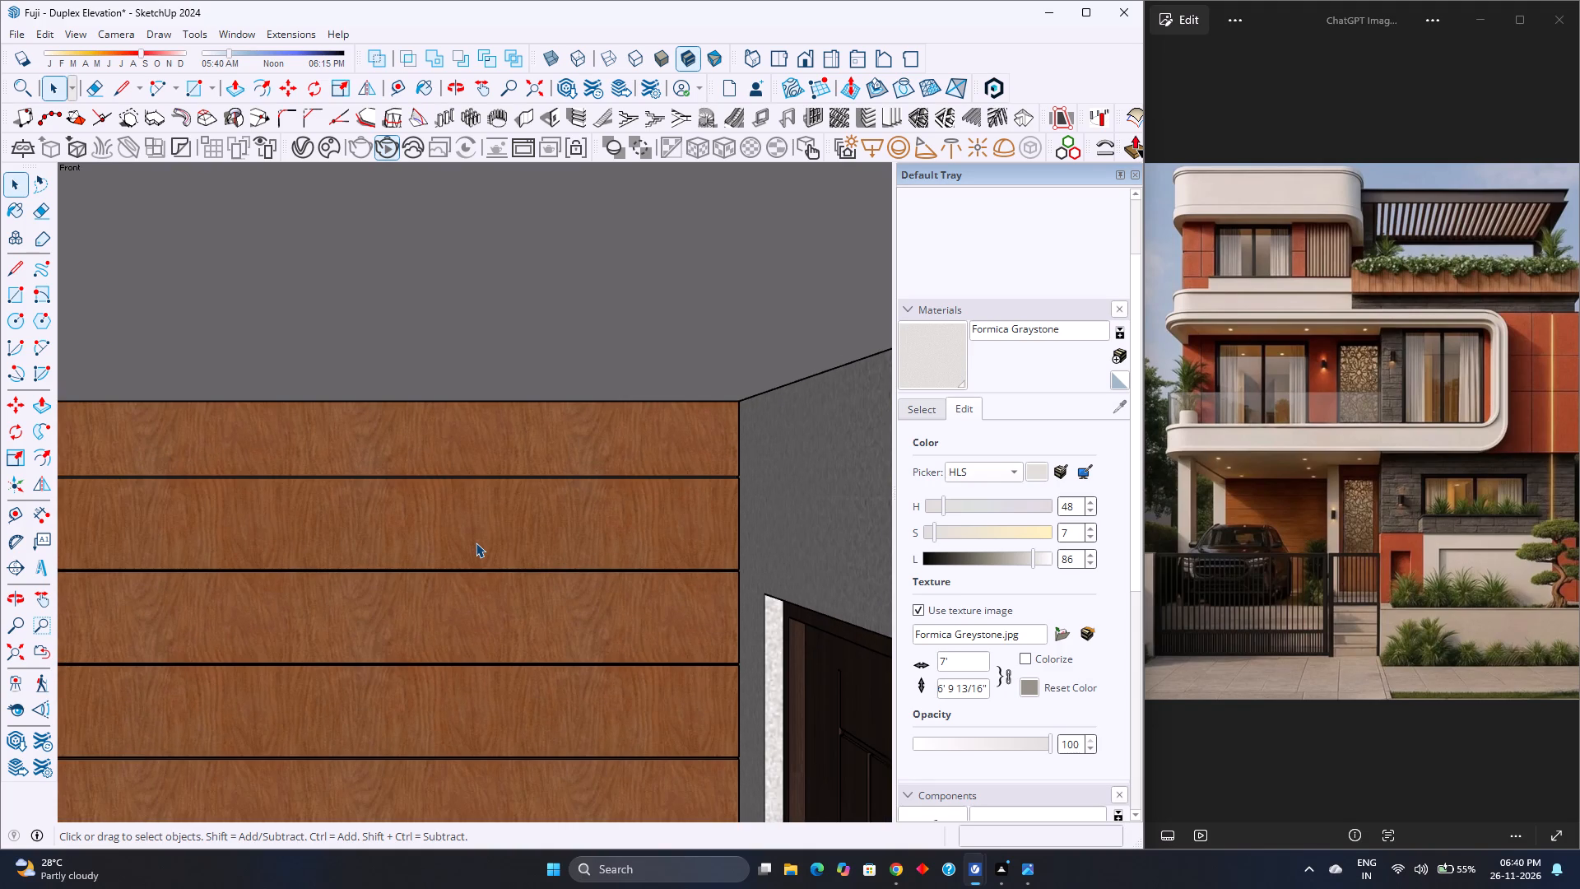
{"action": "scroll", "coordinate": [476, 542], "scroll_direction": "down", "scroll_amount": 1}
{"action": "scroll", "coordinate": [476, 542], "scroll_direction": "up", "scroll_amount": 2}
{"action": "scroll", "coordinate": [476, 542], "scroll_direction": "down", "scroll_amount": 3}
{"action": "scroll", "coordinate": [476, 543], "scroll_direction": "up", "scroll_amount": 2}
{"action": "scroll", "coordinate": [476, 543], "scroll_direction": "down", "scroll_amount": 1}
{"action": "scroll", "coordinate": [476, 543], "scroll_direction": "up", "scroll_amount": 1}
{"action": "scroll", "coordinate": [476, 543], "scroll_direction": "down", "scroll_amount": 2}
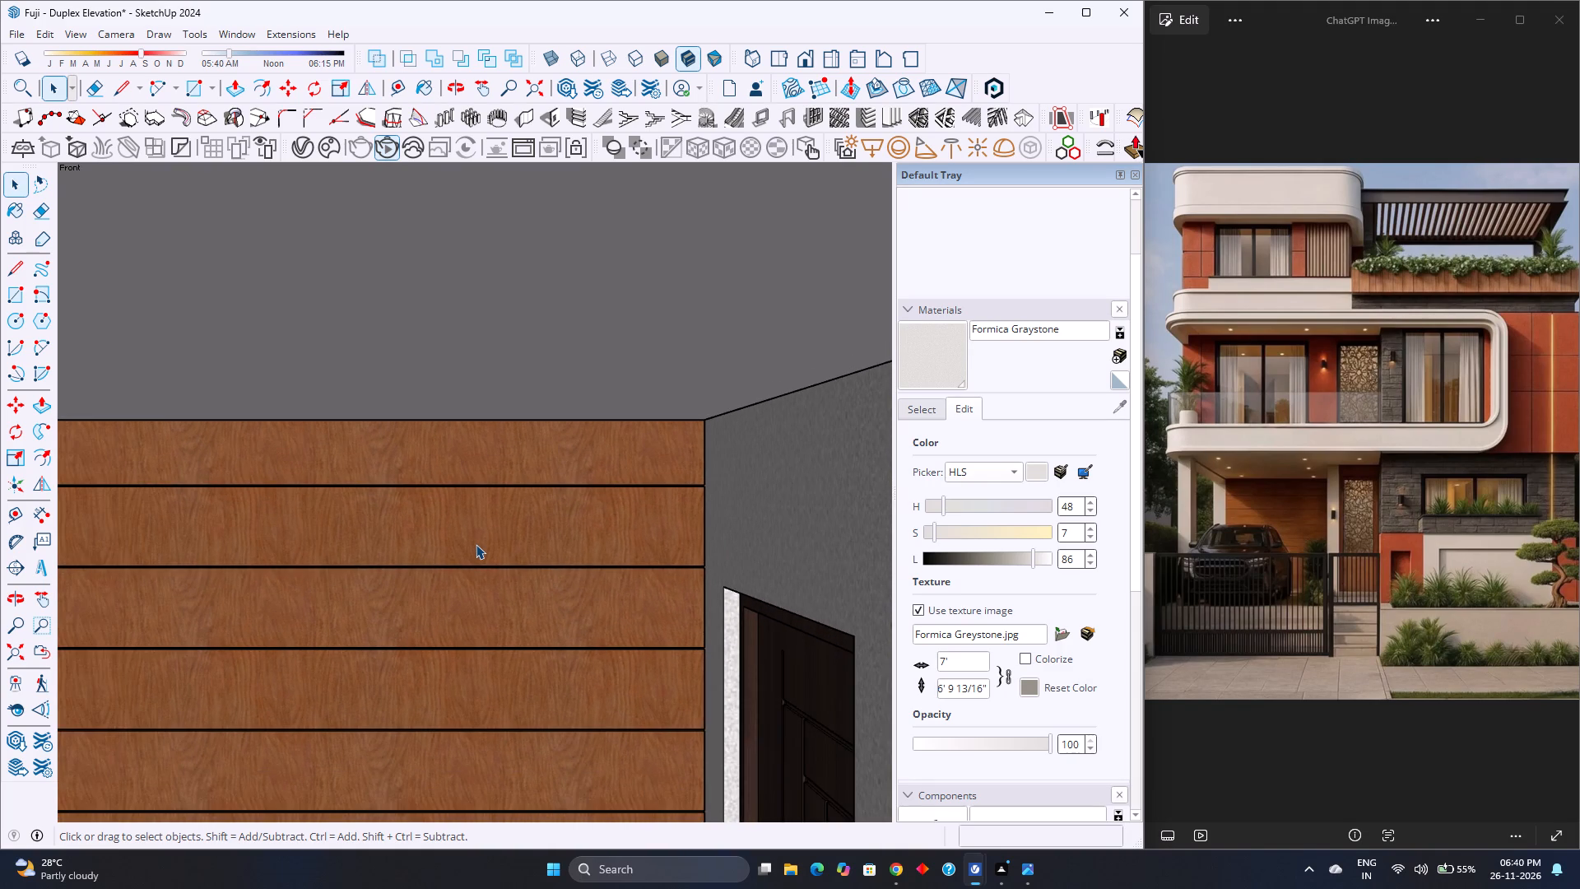
{"action": "scroll", "coordinate": [476, 544], "scroll_direction": "up", "scroll_amount": 3}
{"action": "scroll", "coordinate": [476, 544], "scroll_direction": "down", "scroll_amount": 3}
{"action": "scroll", "coordinate": [476, 544], "scroll_direction": "up", "scroll_amount": 2}
Review the balcony and ground-floor cladding in context, and the complete front elevation from the gate to the roof pergola.
{"action": "scroll", "coordinate": [476, 544], "scroll_direction": "down", "scroll_amount": 13}
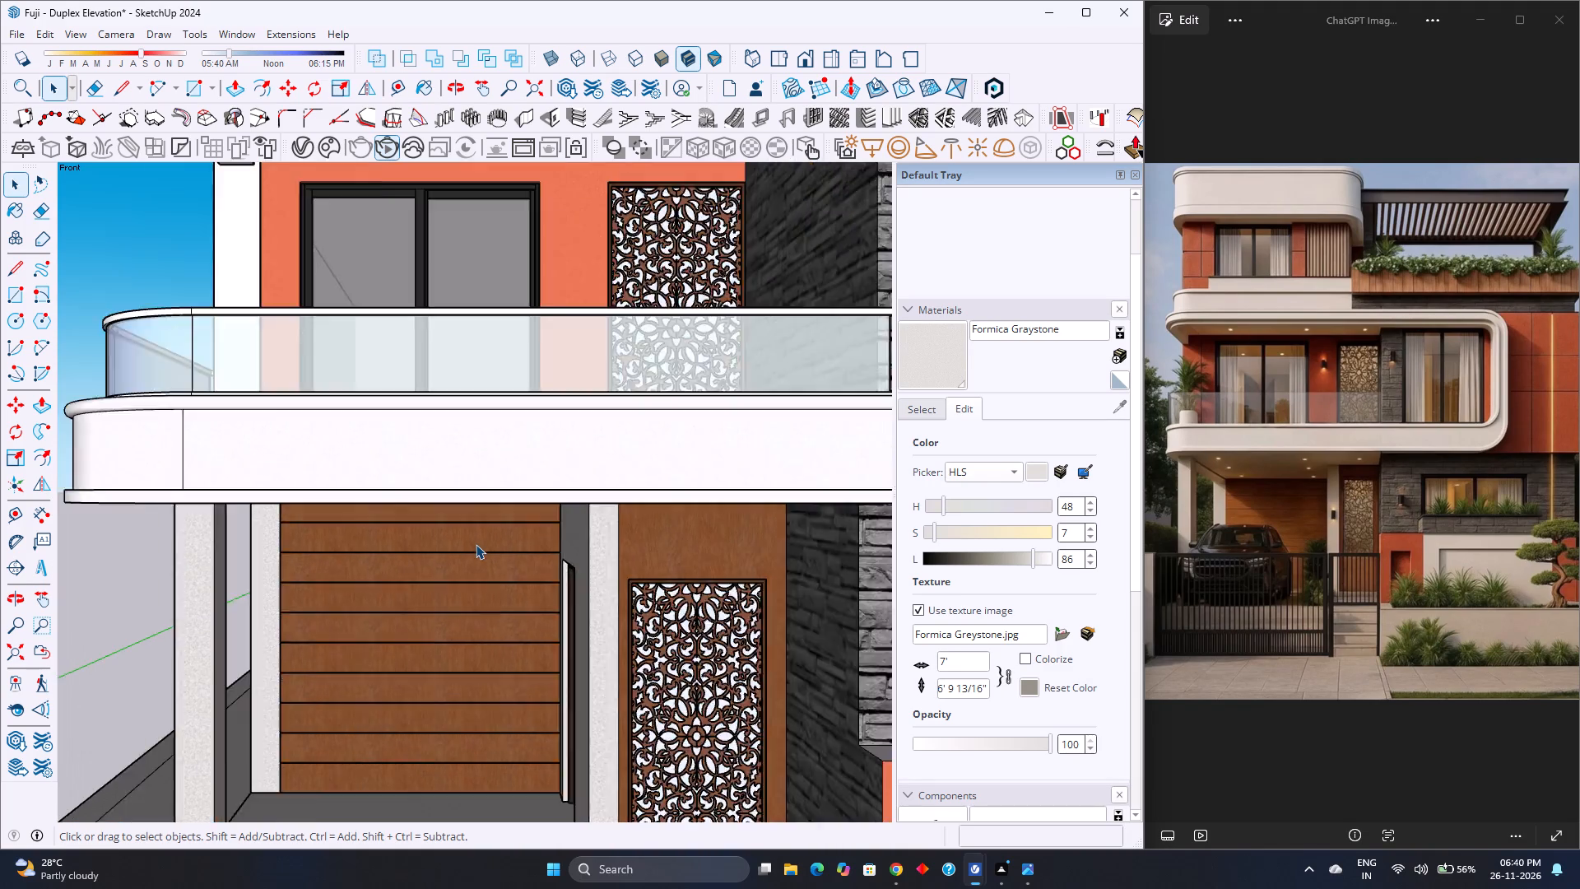
{"action": "scroll", "coordinate": [476, 544], "scroll_direction": "down", "scroll_amount": 3}
{"action": "scroll", "coordinate": [476, 544], "scroll_direction": "up", "scroll_amount": 1}
{"action": "scroll", "coordinate": [478, 544], "scroll_direction": "down", "scroll_amount": 10}
{"action": "scroll", "coordinate": [516, 589], "scroll_direction": "up", "scroll_amount": 3}
{"action": "scroll", "coordinate": [516, 590], "scroll_direction": "down", "scroll_amount": 2}
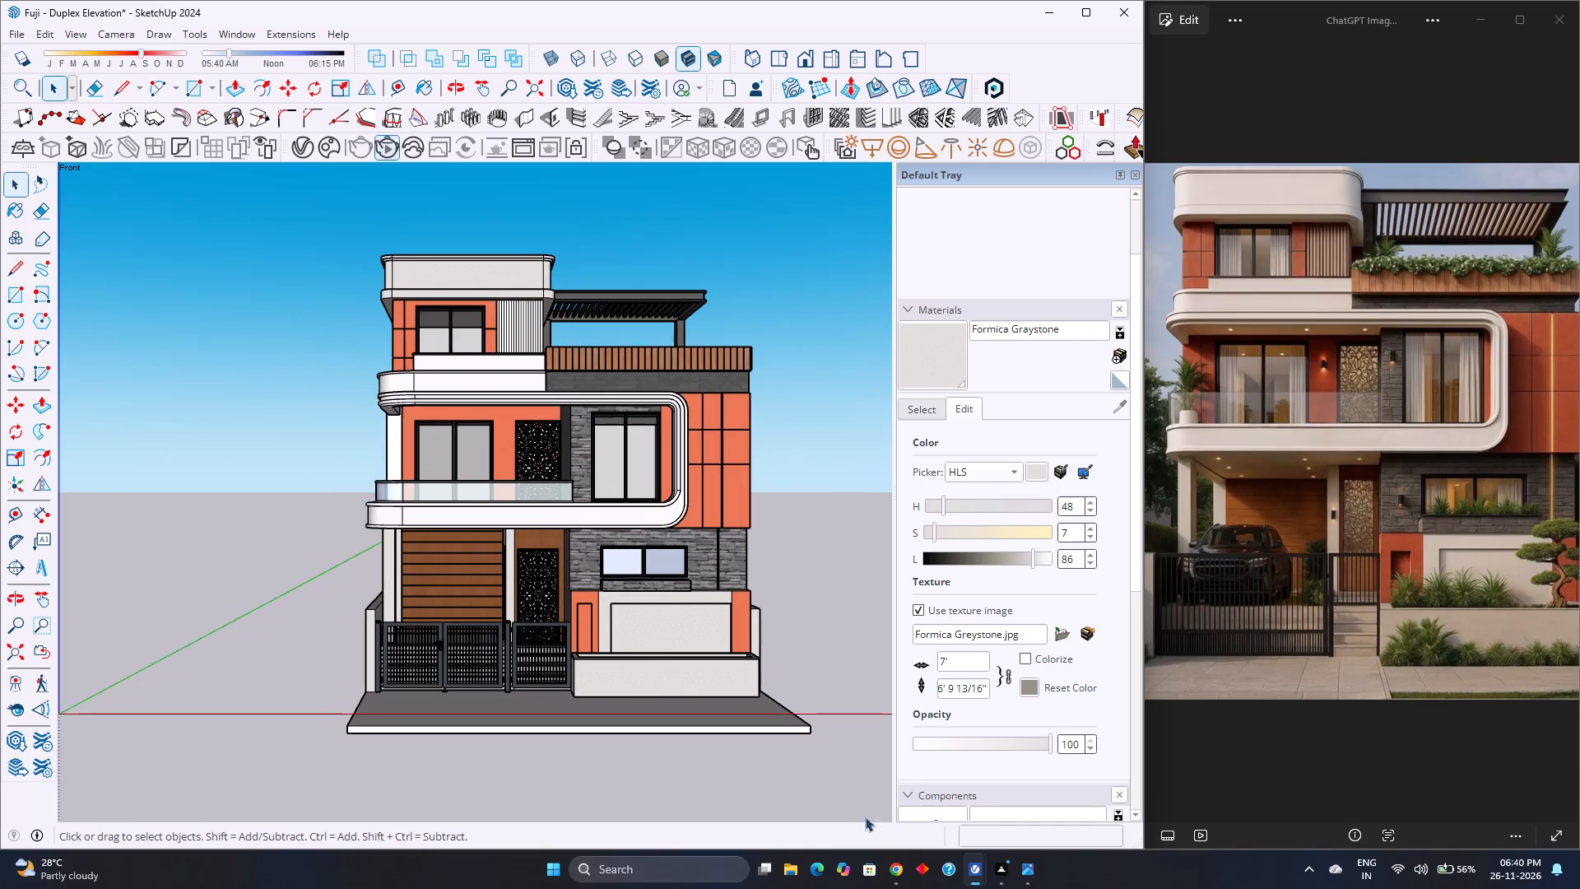
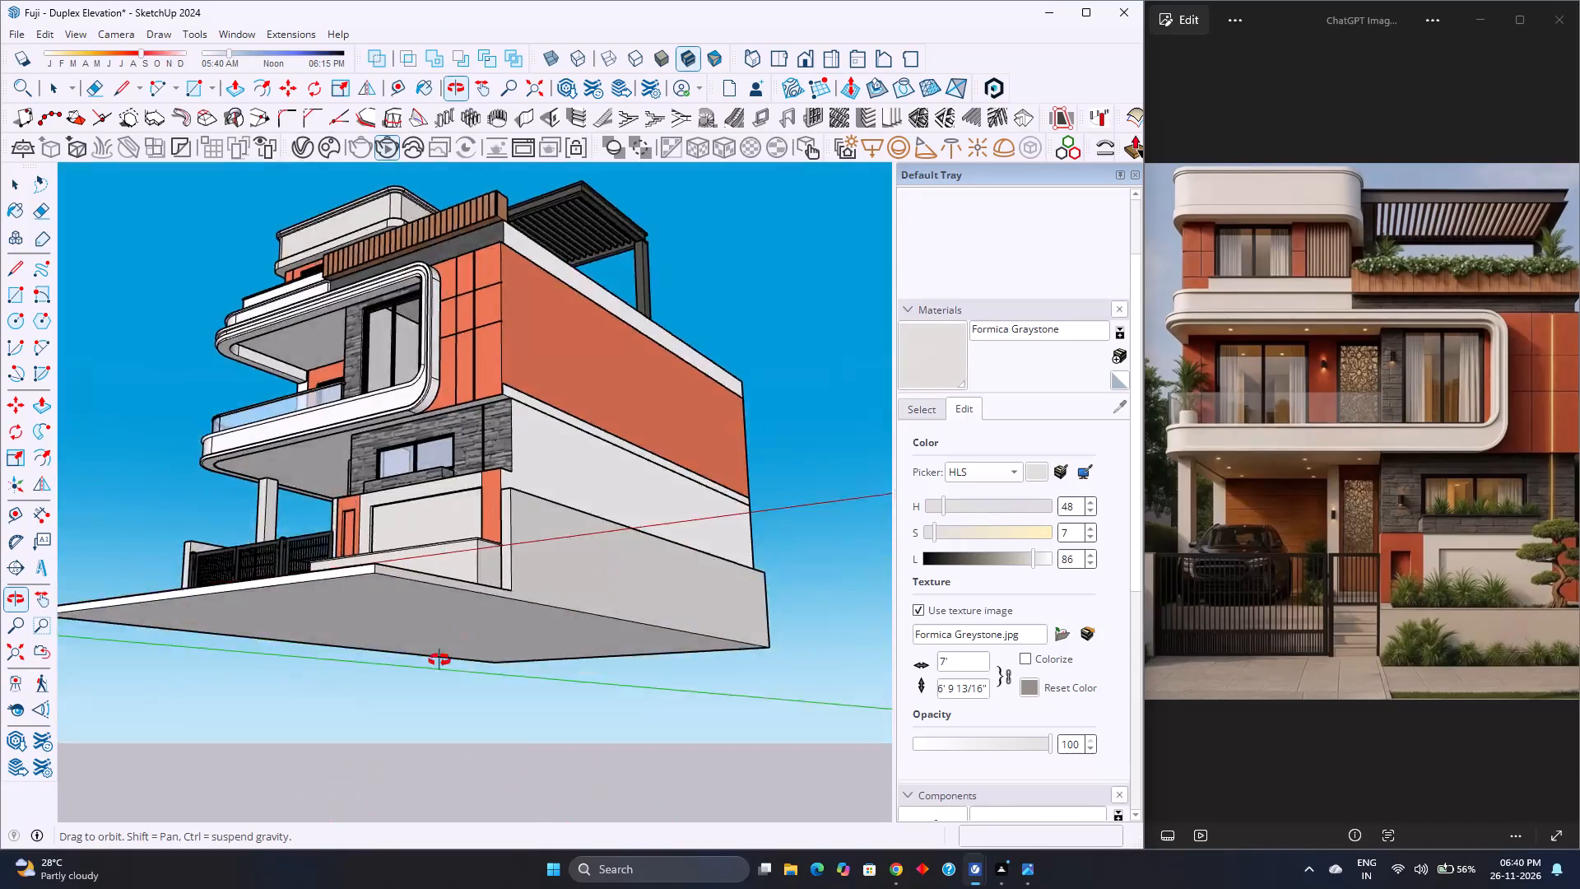
Examine the underside of the base slab and the plain side wall from a low corner angle.
{"action": "middle_click", "coordinate": [462, 628]}
{"action": "scroll", "coordinate": [462, 628], "scroll_direction": "up", "scroll_amount": 2}
{"action": "scroll", "coordinate": [462, 628], "scroll_direction": "down", "scroll_amount": 2}
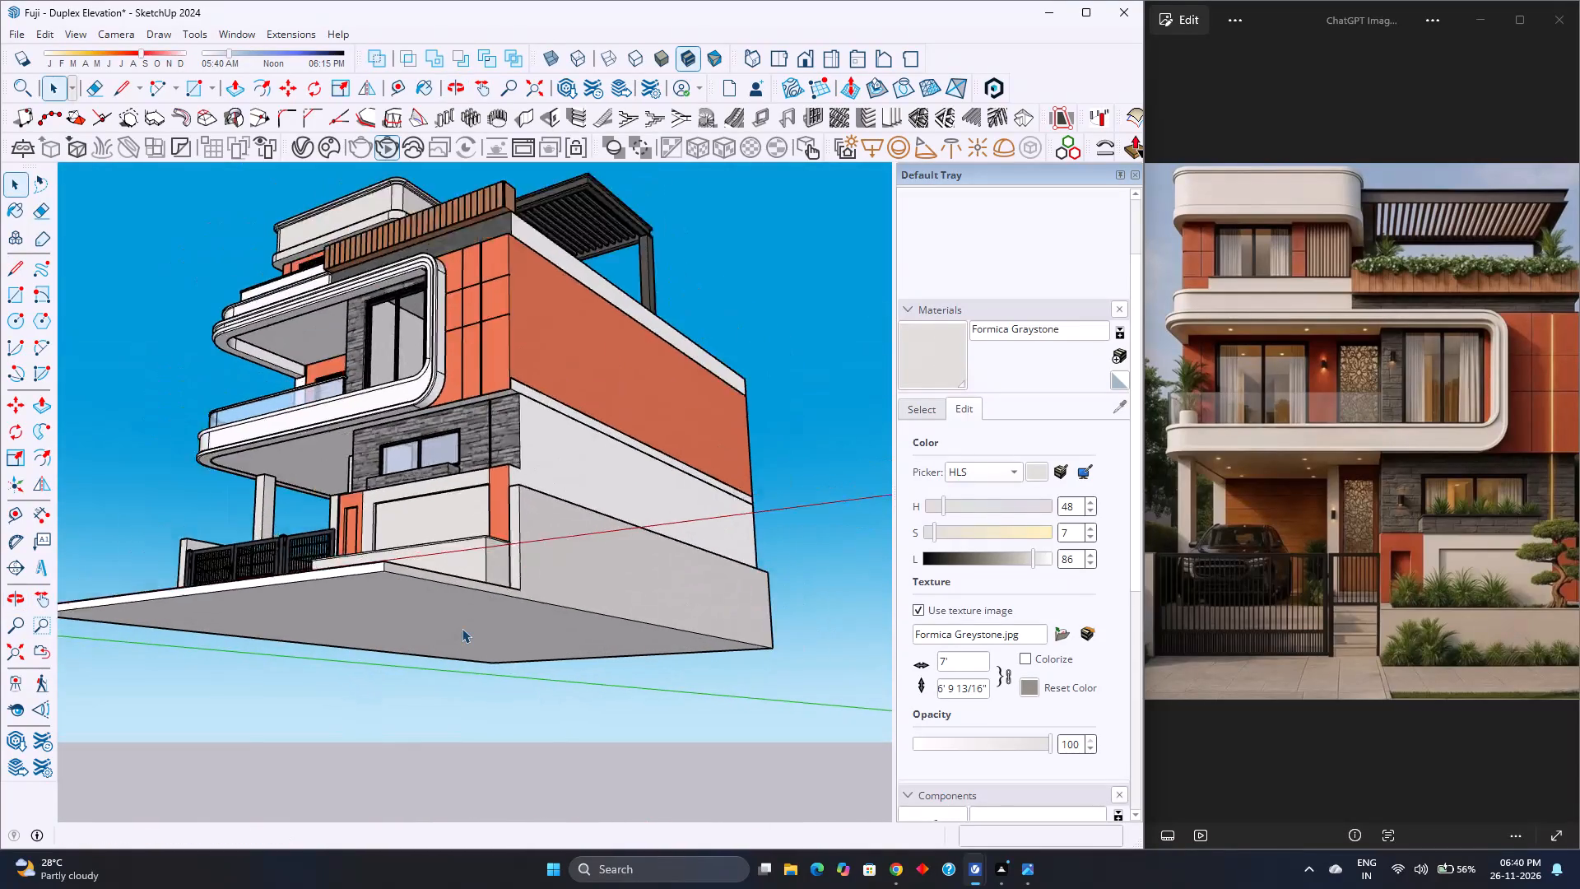
{"action": "scroll", "coordinate": [462, 628], "scroll_direction": "down", "scroll_amount": 2}
{"action": "scroll", "coordinate": [462, 629], "scroll_direction": "up", "scroll_amount": 4}
{"action": "scroll", "coordinate": [462, 629], "scroll_direction": "down", "scroll_amount": 4}
{"action": "scroll", "coordinate": [462, 629], "scroll_direction": "up", "scroll_amount": 3}
{"action": "scroll", "coordinate": [462, 630], "scroll_direction": "down", "scroll_amount": 3}
{"action": "scroll", "coordinate": [462, 631], "scroll_direction": "up", "scroll_amount": 4}
{"action": "scroll", "coordinate": [462, 631], "scroll_direction": "down", "scroll_amount": 5}
{"action": "scroll", "coordinate": [462, 631], "scroll_direction": "up", "scroll_amount": 4}
{"action": "scroll", "coordinate": [462, 631], "scroll_direction": "down", "scroll_amount": 2}
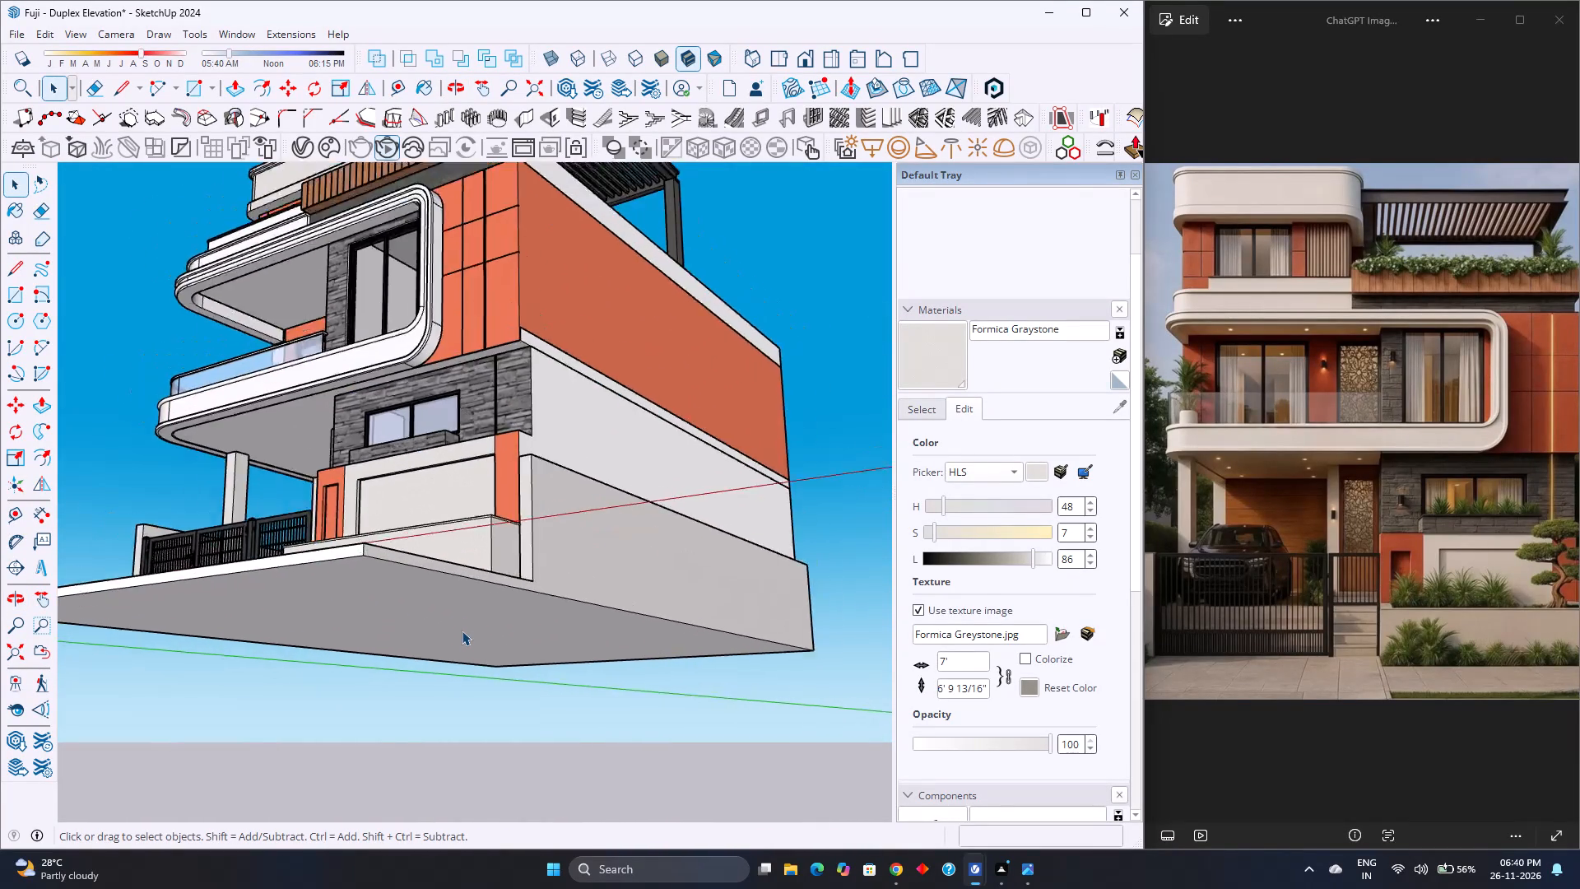
{"action": "scroll", "coordinate": [462, 631], "scroll_direction": "down", "scroll_amount": 2}
{"action": "scroll", "coordinate": [462, 631], "scroll_direction": "up", "scroll_amount": 4}
{"action": "scroll", "coordinate": [462, 631], "scroll_direction": "down", "scroll_amount": 4}
{"action": "scroll", "coordinate": [462, 631], "scroll_direction": "up", "scroll_amount": 4}
{"action": "scroll", "coordinate": [462, 631], "scroll_direction": "down", "scroll_amount": 3}
{"action": "scroll", "coordinate": [462, 634], "scroll_direction": "up", "scroll_amount": 4}
{"action": "scroll", "coordinate": [462, 634], "scroll_direction": "down", "scroll_amount": 3}
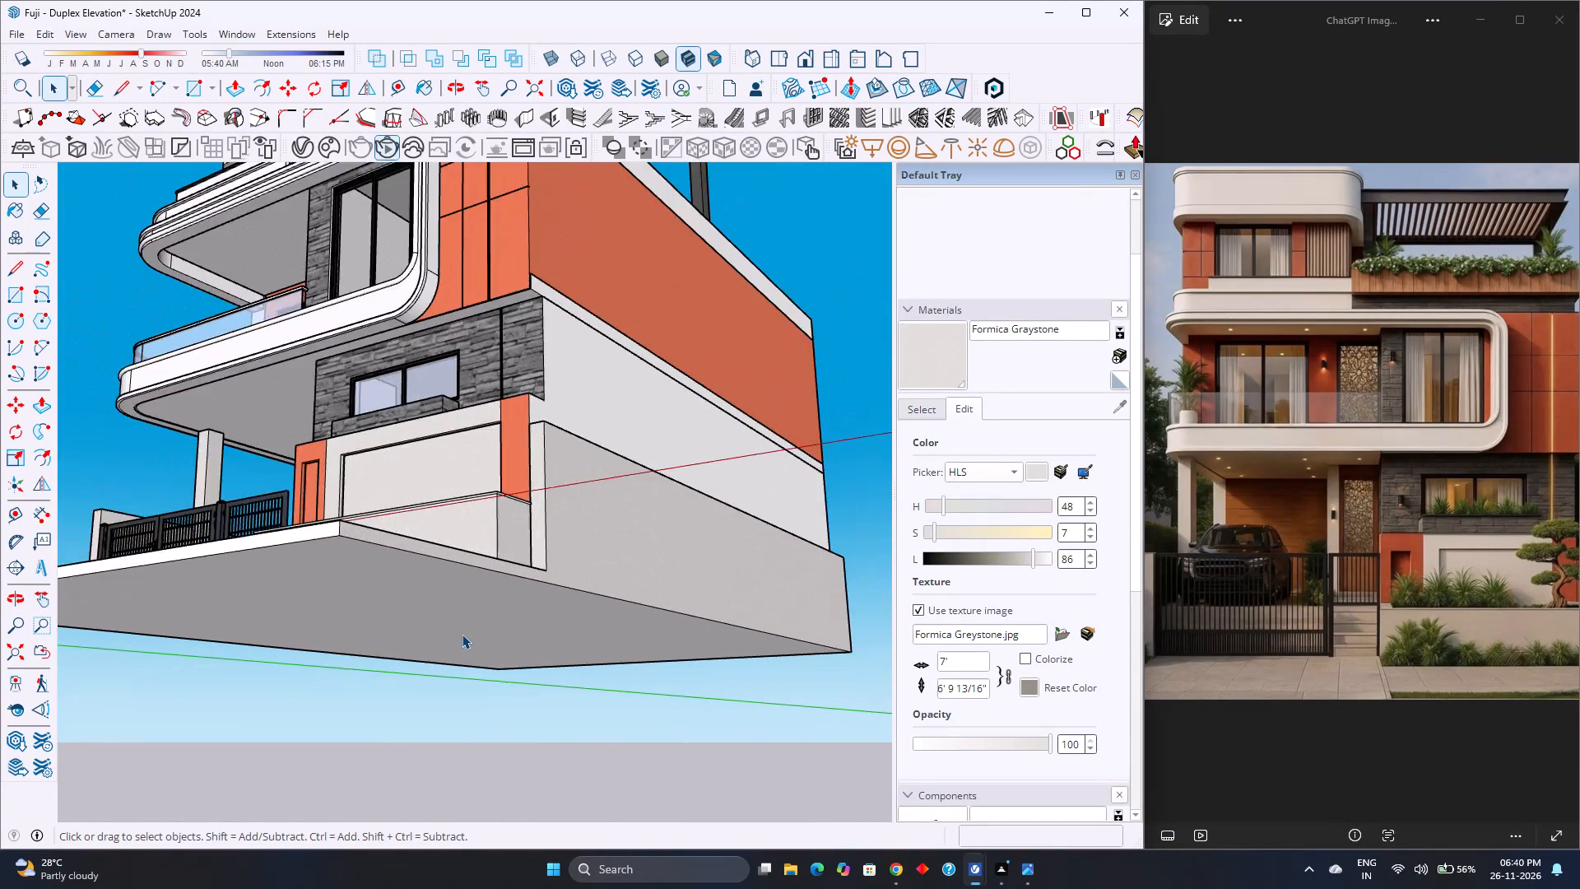
{"action": "scroll", "coordinate": [462, 634], "scroll_direction": "up", "scroll_amount": 2}
{"action": "scroll", "coordinate": [462, 634], "scroll_direction": "down", "scroll_amount": 1}
{"action": "scroll", "coordinate": [462, 634], "scroll_direction": "up", "scroll_amount": 2}
{"action": "scroll", "coordinate": [462, 634], "scroll_direction": "down", "scroll_amount": 3}
{"action": "scroll", "coordinate": [462, 634], "scroll_direction": "up", "scroll_amount": 2}
{"action": "scroll", "coordinate": [462, 635], "scroll_direction": "down", "scroll_amount": 2}
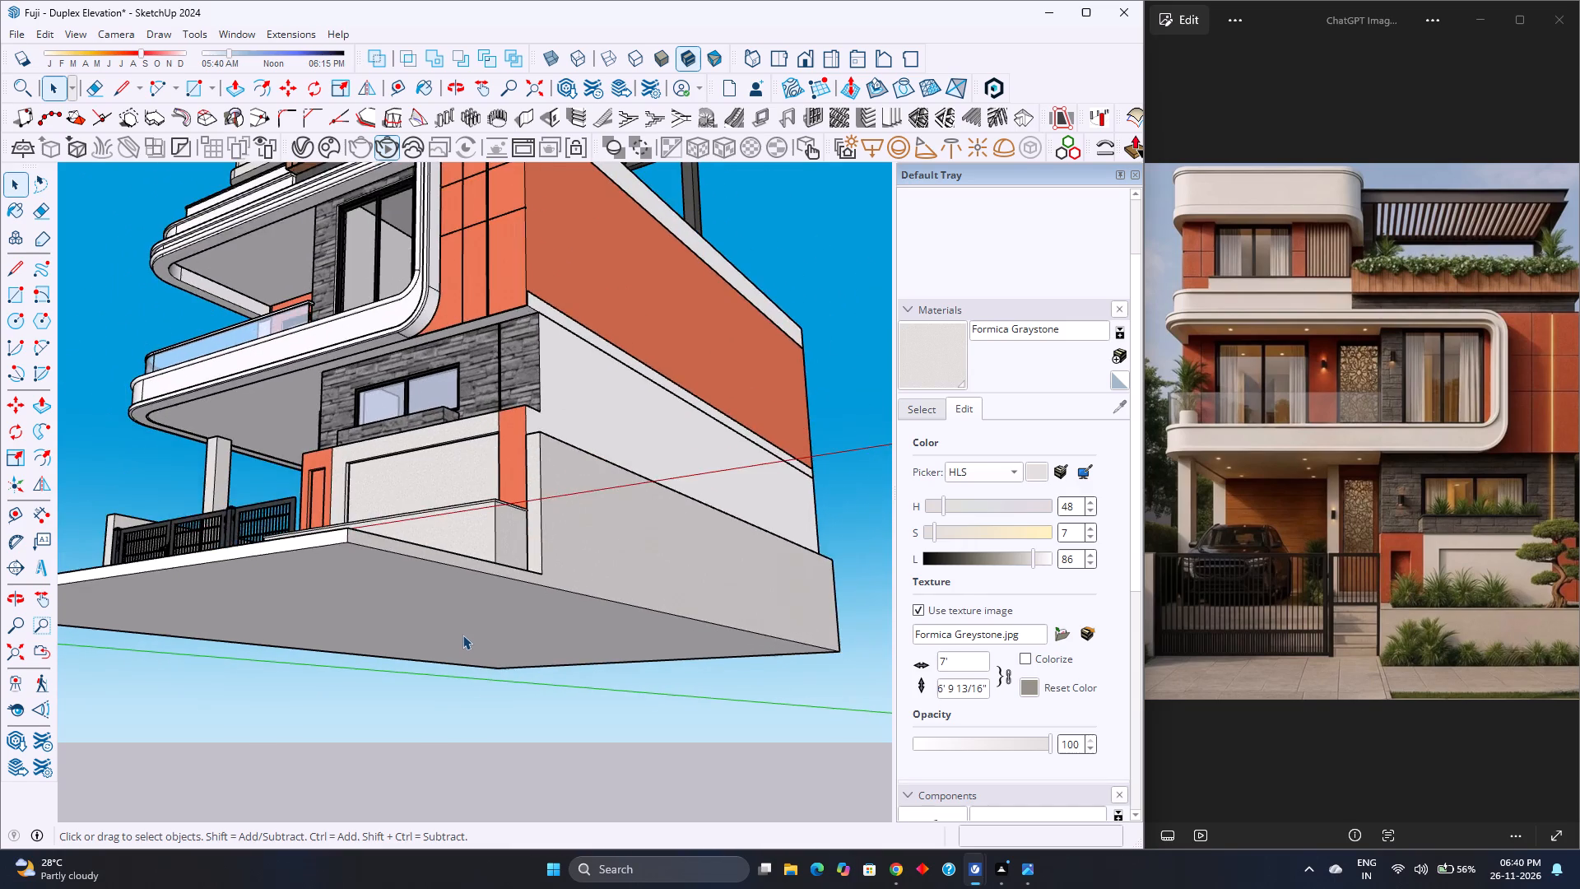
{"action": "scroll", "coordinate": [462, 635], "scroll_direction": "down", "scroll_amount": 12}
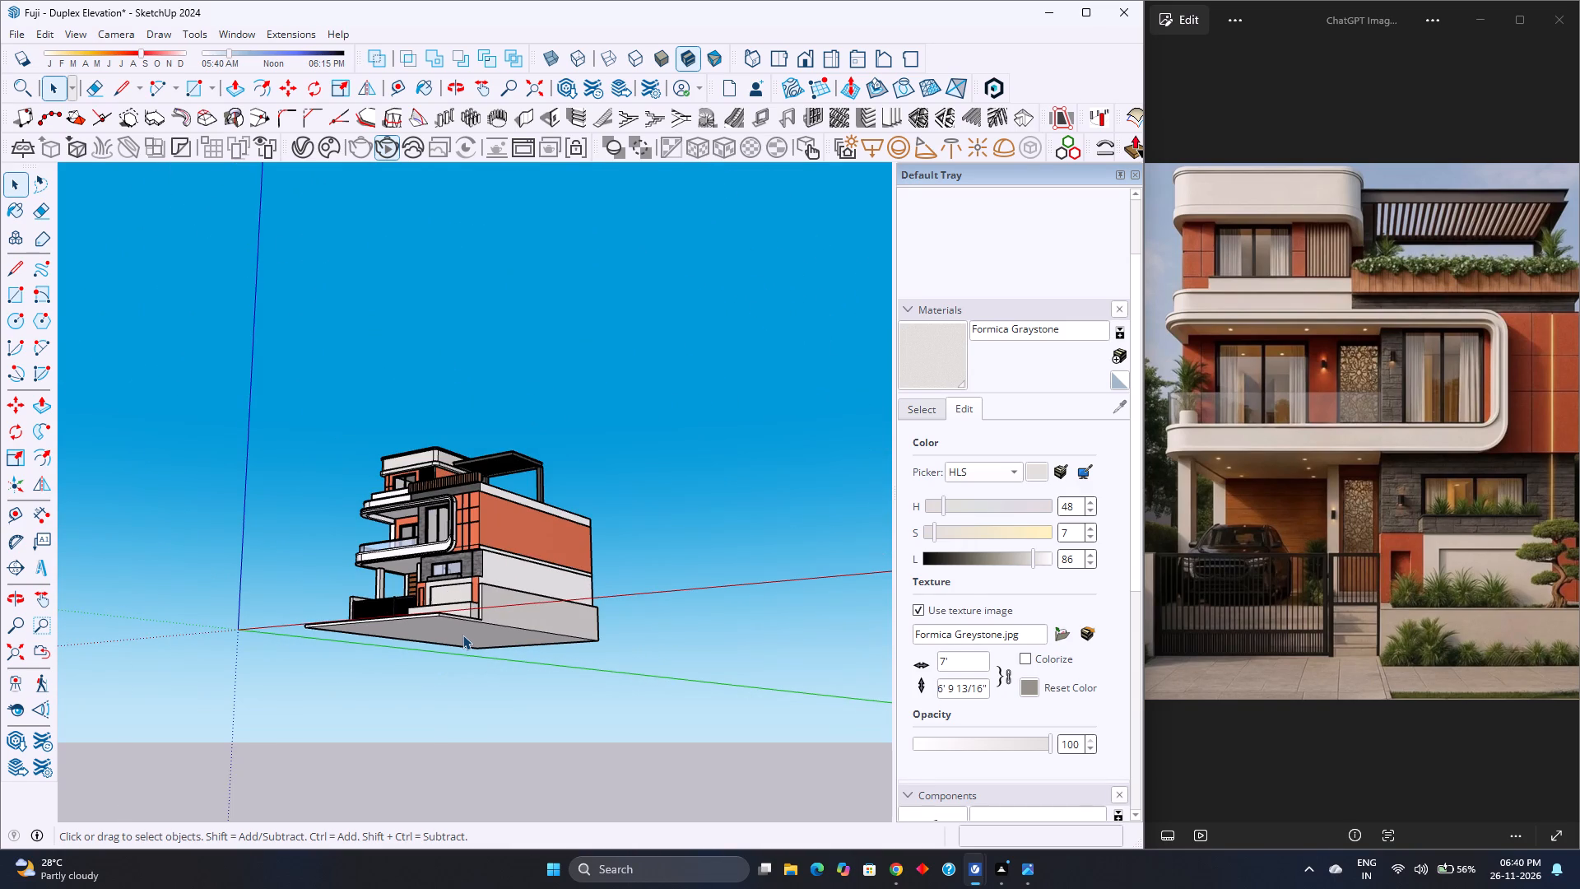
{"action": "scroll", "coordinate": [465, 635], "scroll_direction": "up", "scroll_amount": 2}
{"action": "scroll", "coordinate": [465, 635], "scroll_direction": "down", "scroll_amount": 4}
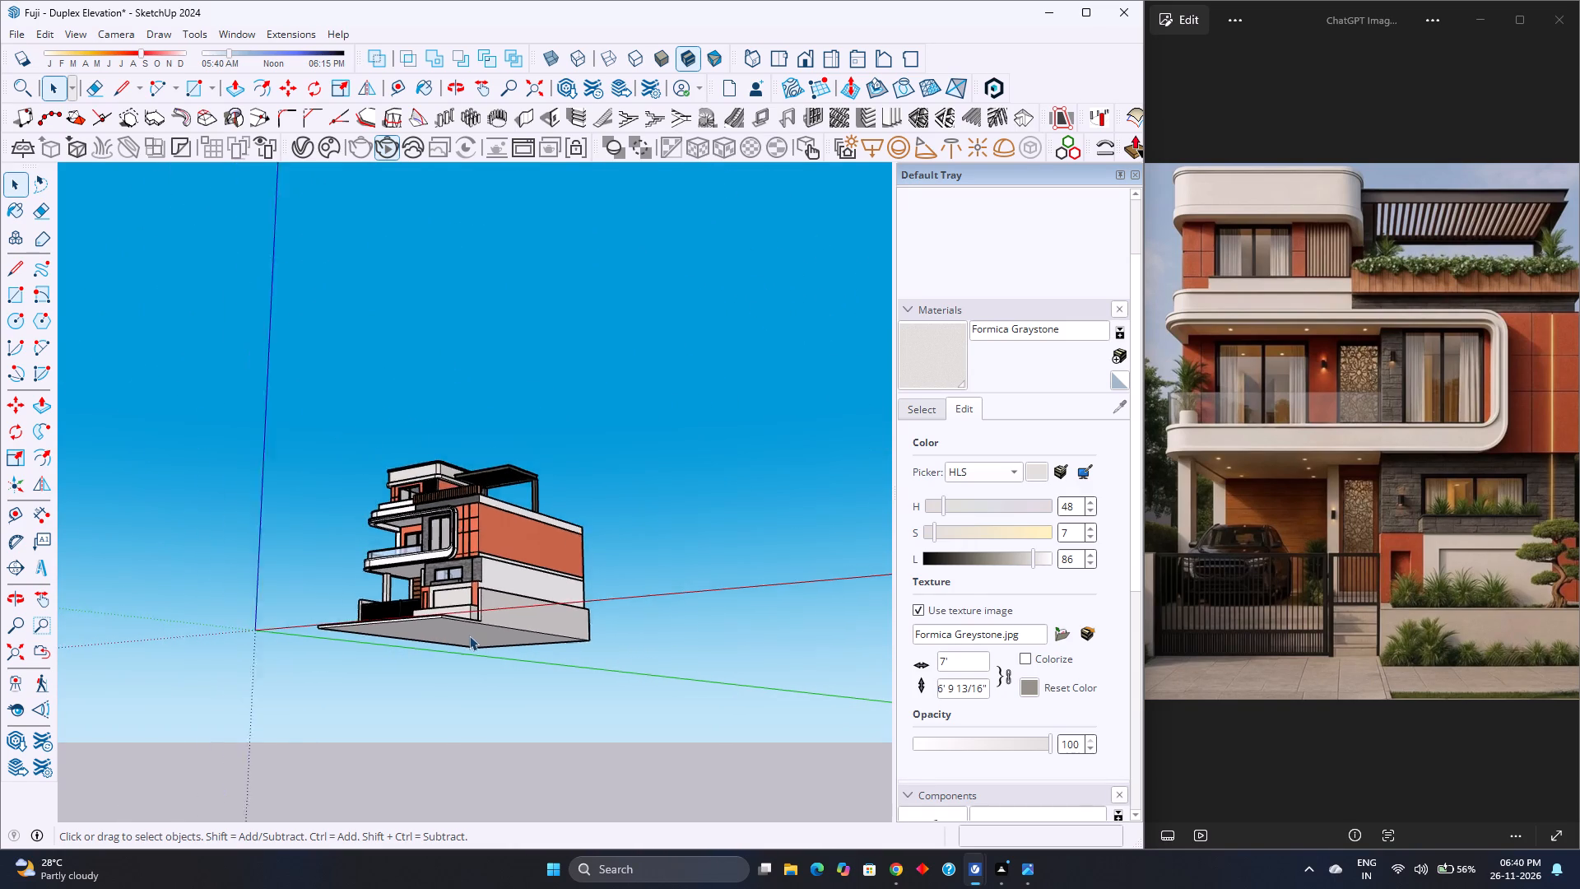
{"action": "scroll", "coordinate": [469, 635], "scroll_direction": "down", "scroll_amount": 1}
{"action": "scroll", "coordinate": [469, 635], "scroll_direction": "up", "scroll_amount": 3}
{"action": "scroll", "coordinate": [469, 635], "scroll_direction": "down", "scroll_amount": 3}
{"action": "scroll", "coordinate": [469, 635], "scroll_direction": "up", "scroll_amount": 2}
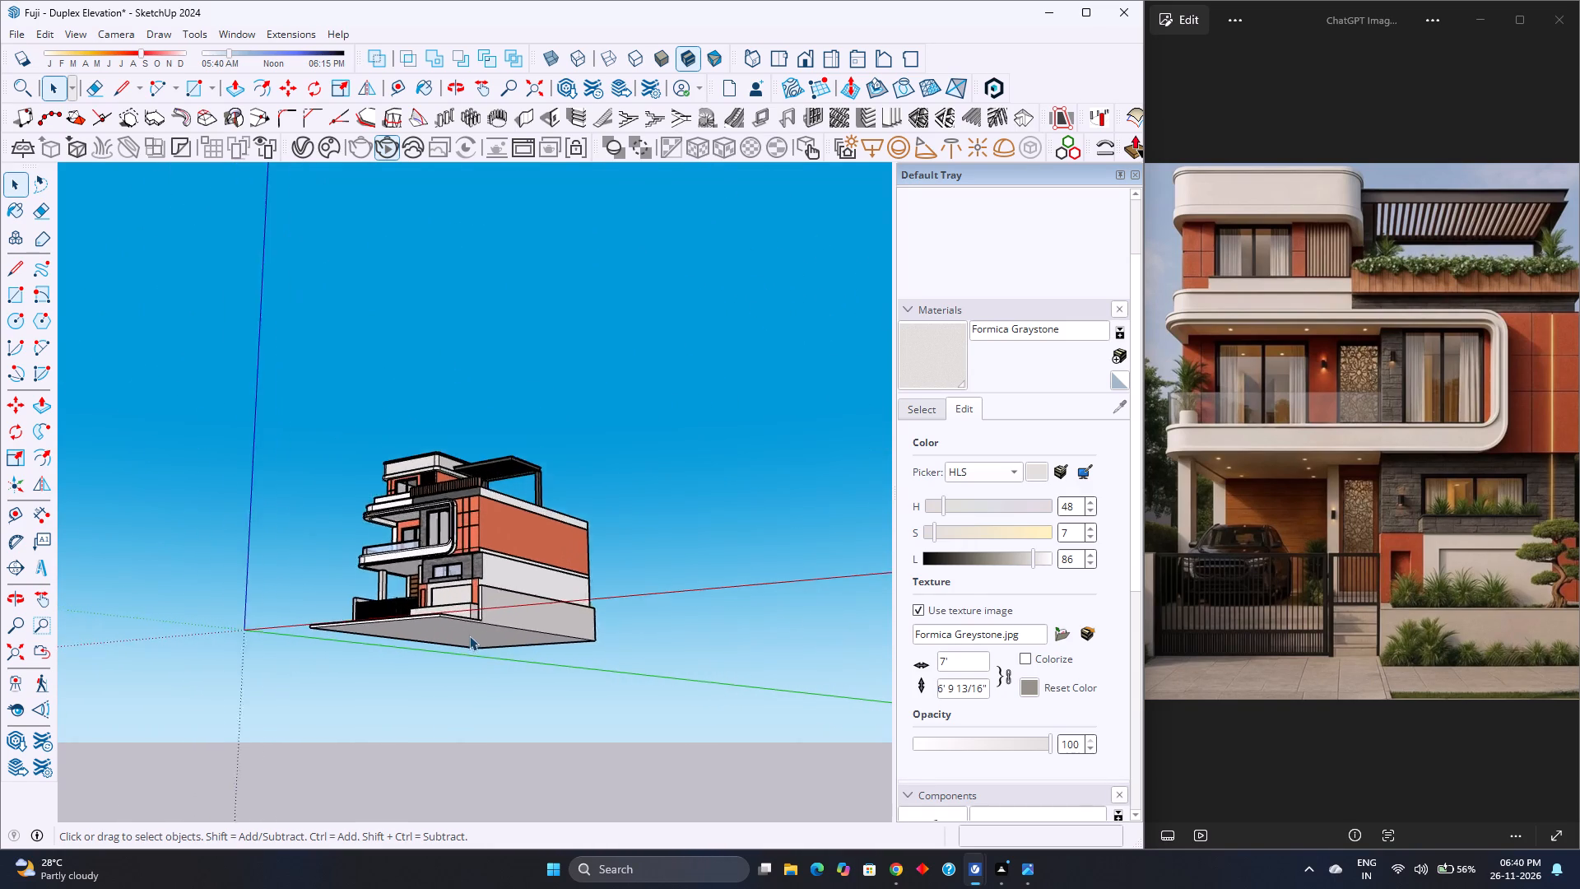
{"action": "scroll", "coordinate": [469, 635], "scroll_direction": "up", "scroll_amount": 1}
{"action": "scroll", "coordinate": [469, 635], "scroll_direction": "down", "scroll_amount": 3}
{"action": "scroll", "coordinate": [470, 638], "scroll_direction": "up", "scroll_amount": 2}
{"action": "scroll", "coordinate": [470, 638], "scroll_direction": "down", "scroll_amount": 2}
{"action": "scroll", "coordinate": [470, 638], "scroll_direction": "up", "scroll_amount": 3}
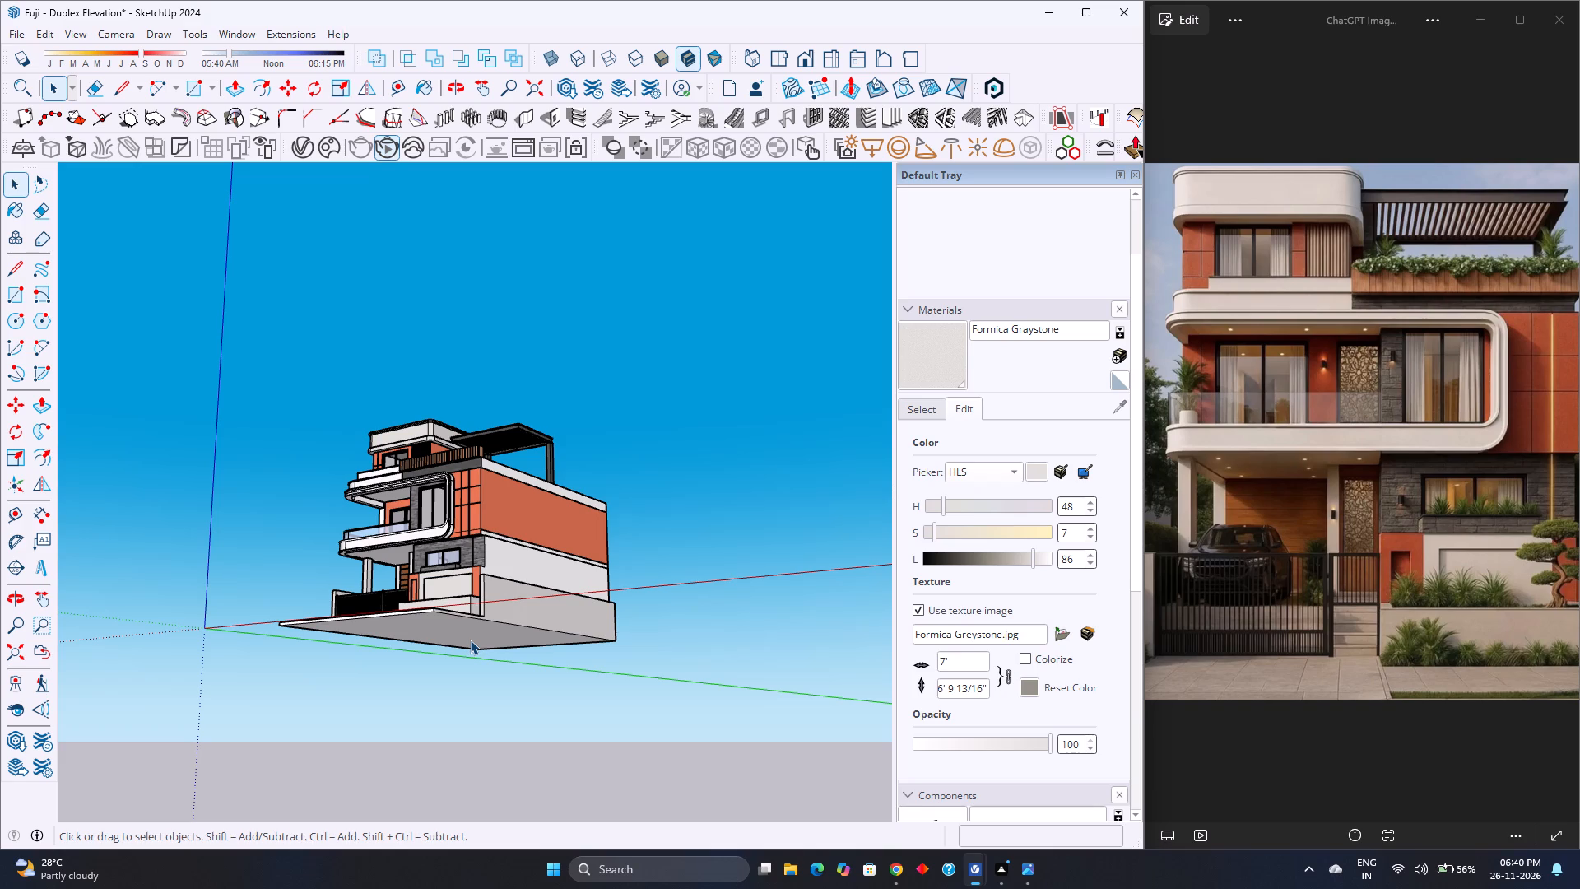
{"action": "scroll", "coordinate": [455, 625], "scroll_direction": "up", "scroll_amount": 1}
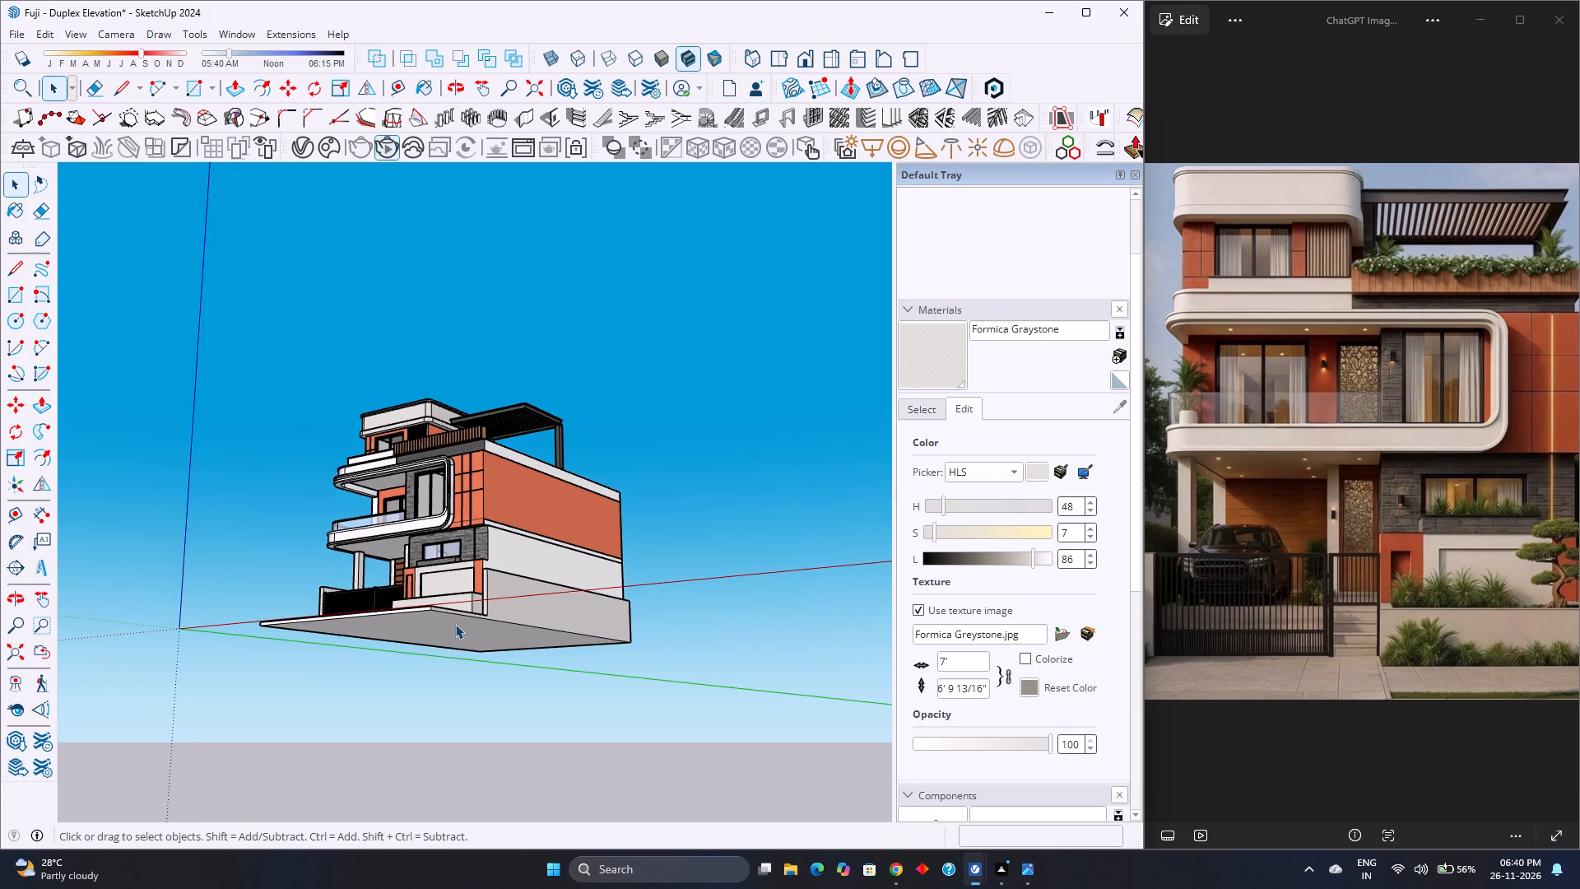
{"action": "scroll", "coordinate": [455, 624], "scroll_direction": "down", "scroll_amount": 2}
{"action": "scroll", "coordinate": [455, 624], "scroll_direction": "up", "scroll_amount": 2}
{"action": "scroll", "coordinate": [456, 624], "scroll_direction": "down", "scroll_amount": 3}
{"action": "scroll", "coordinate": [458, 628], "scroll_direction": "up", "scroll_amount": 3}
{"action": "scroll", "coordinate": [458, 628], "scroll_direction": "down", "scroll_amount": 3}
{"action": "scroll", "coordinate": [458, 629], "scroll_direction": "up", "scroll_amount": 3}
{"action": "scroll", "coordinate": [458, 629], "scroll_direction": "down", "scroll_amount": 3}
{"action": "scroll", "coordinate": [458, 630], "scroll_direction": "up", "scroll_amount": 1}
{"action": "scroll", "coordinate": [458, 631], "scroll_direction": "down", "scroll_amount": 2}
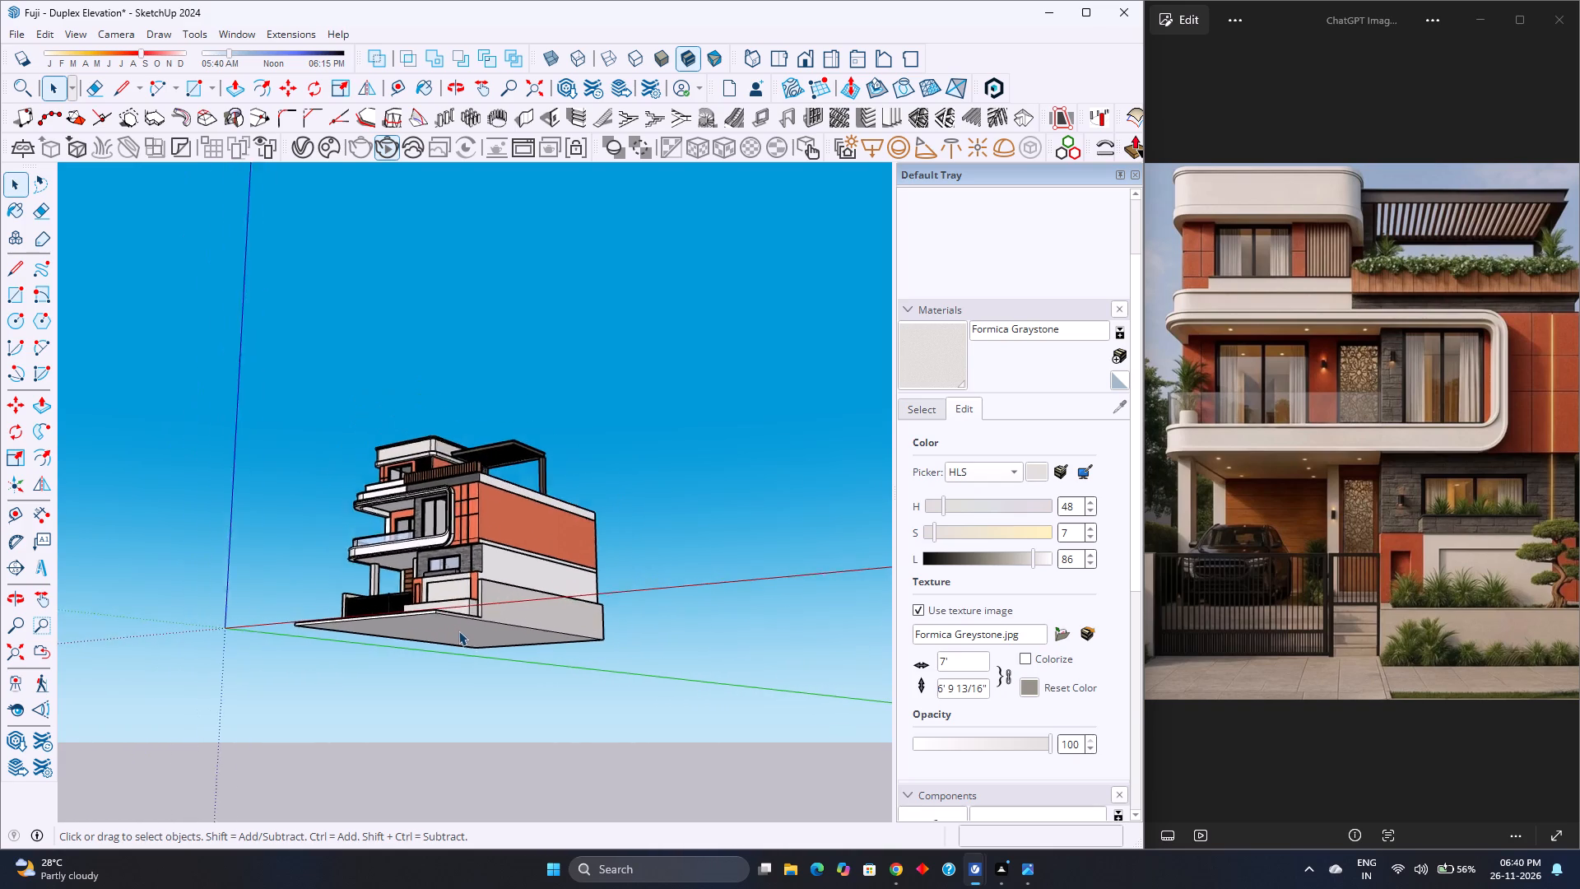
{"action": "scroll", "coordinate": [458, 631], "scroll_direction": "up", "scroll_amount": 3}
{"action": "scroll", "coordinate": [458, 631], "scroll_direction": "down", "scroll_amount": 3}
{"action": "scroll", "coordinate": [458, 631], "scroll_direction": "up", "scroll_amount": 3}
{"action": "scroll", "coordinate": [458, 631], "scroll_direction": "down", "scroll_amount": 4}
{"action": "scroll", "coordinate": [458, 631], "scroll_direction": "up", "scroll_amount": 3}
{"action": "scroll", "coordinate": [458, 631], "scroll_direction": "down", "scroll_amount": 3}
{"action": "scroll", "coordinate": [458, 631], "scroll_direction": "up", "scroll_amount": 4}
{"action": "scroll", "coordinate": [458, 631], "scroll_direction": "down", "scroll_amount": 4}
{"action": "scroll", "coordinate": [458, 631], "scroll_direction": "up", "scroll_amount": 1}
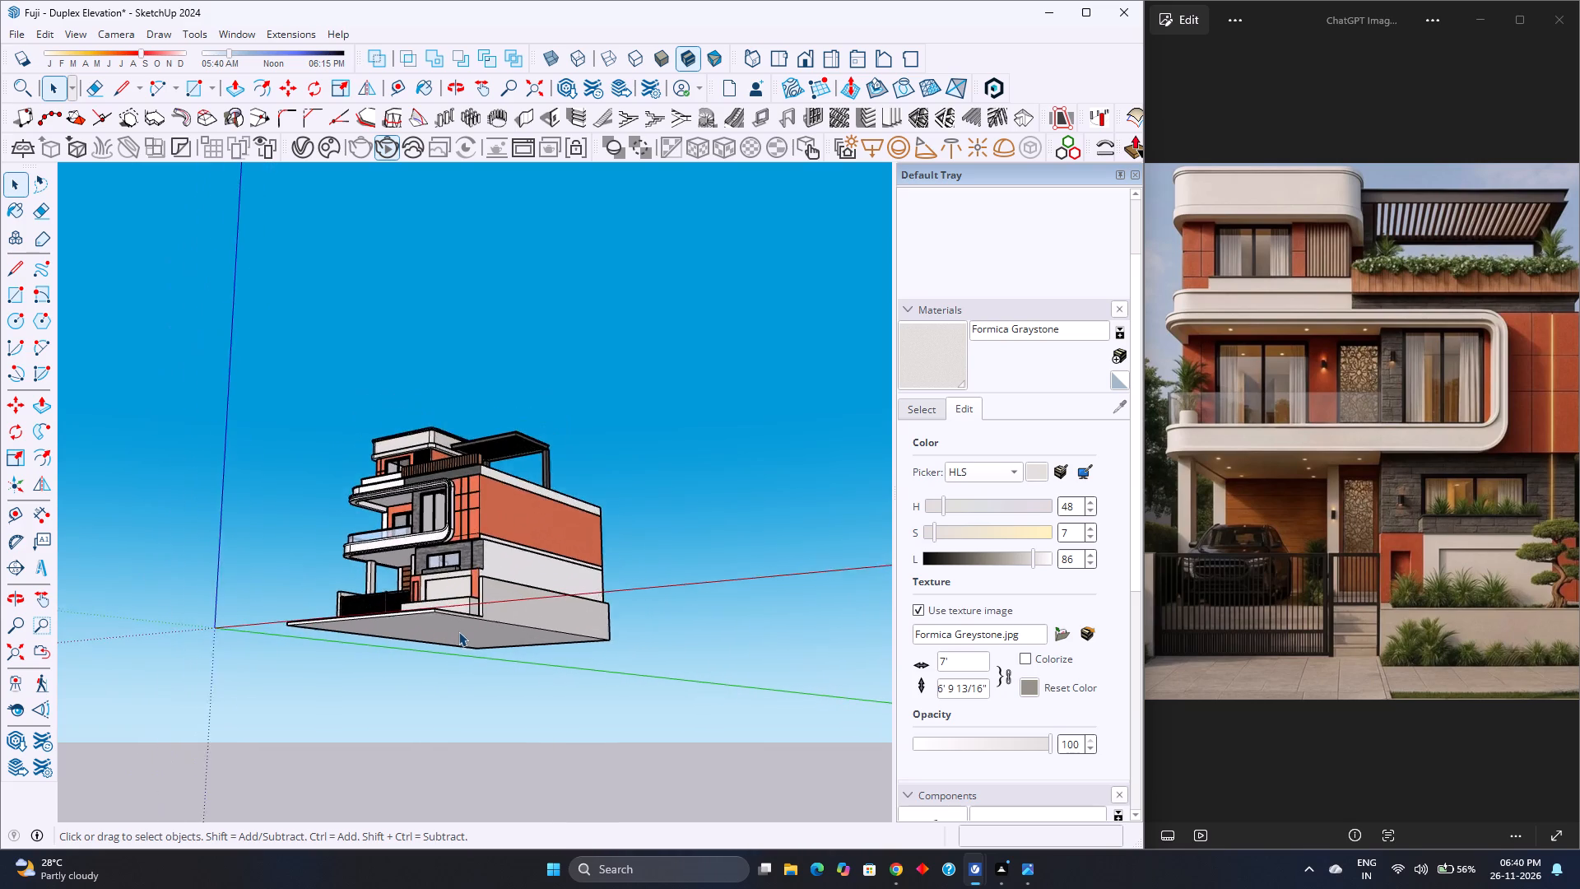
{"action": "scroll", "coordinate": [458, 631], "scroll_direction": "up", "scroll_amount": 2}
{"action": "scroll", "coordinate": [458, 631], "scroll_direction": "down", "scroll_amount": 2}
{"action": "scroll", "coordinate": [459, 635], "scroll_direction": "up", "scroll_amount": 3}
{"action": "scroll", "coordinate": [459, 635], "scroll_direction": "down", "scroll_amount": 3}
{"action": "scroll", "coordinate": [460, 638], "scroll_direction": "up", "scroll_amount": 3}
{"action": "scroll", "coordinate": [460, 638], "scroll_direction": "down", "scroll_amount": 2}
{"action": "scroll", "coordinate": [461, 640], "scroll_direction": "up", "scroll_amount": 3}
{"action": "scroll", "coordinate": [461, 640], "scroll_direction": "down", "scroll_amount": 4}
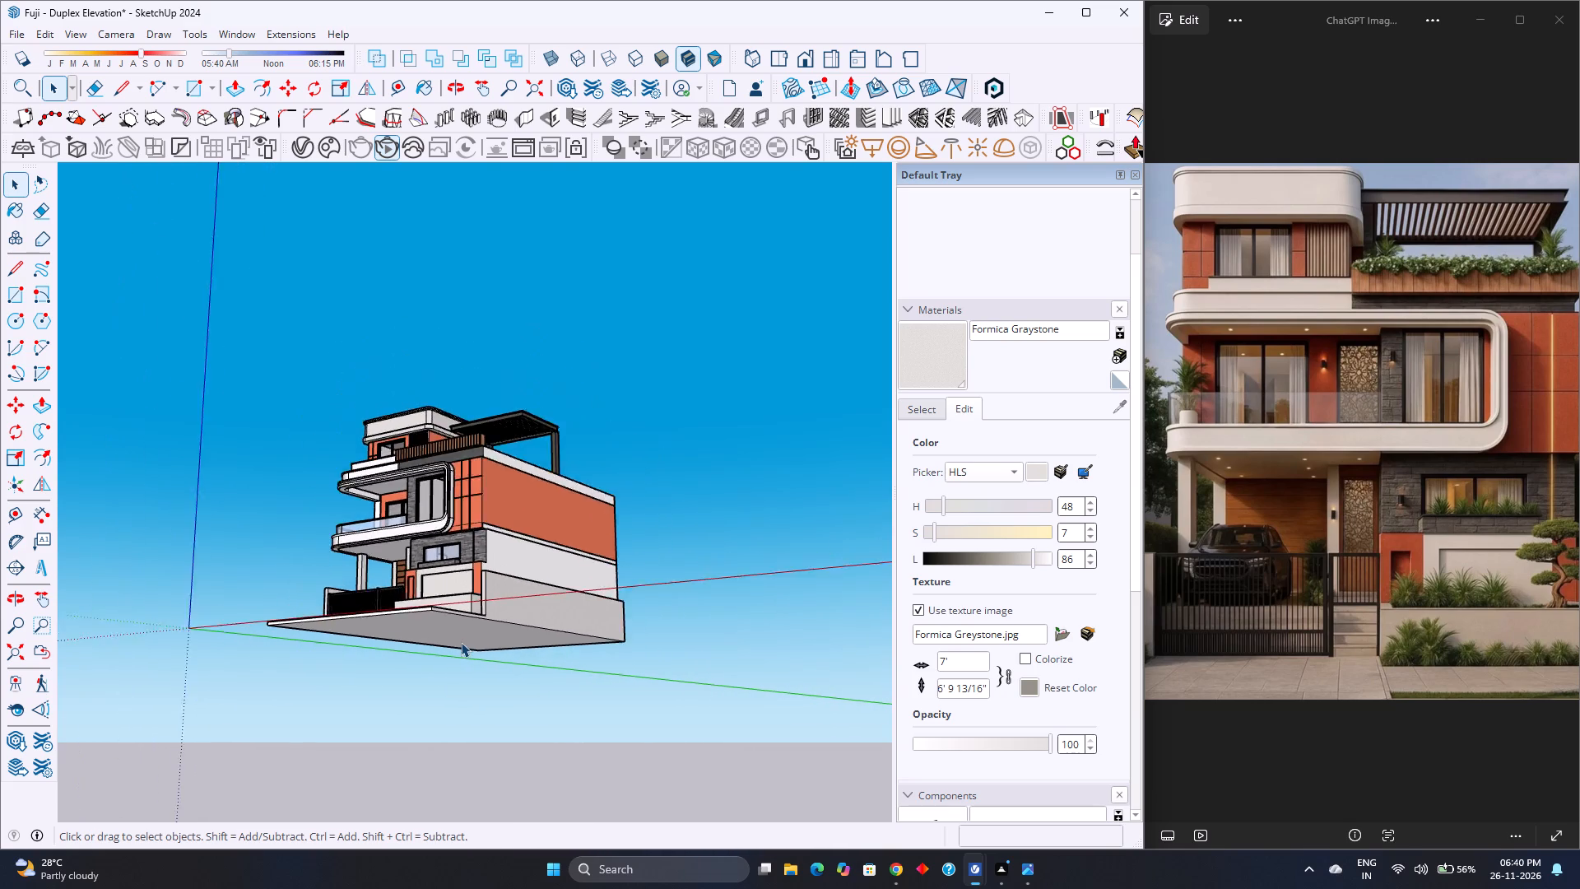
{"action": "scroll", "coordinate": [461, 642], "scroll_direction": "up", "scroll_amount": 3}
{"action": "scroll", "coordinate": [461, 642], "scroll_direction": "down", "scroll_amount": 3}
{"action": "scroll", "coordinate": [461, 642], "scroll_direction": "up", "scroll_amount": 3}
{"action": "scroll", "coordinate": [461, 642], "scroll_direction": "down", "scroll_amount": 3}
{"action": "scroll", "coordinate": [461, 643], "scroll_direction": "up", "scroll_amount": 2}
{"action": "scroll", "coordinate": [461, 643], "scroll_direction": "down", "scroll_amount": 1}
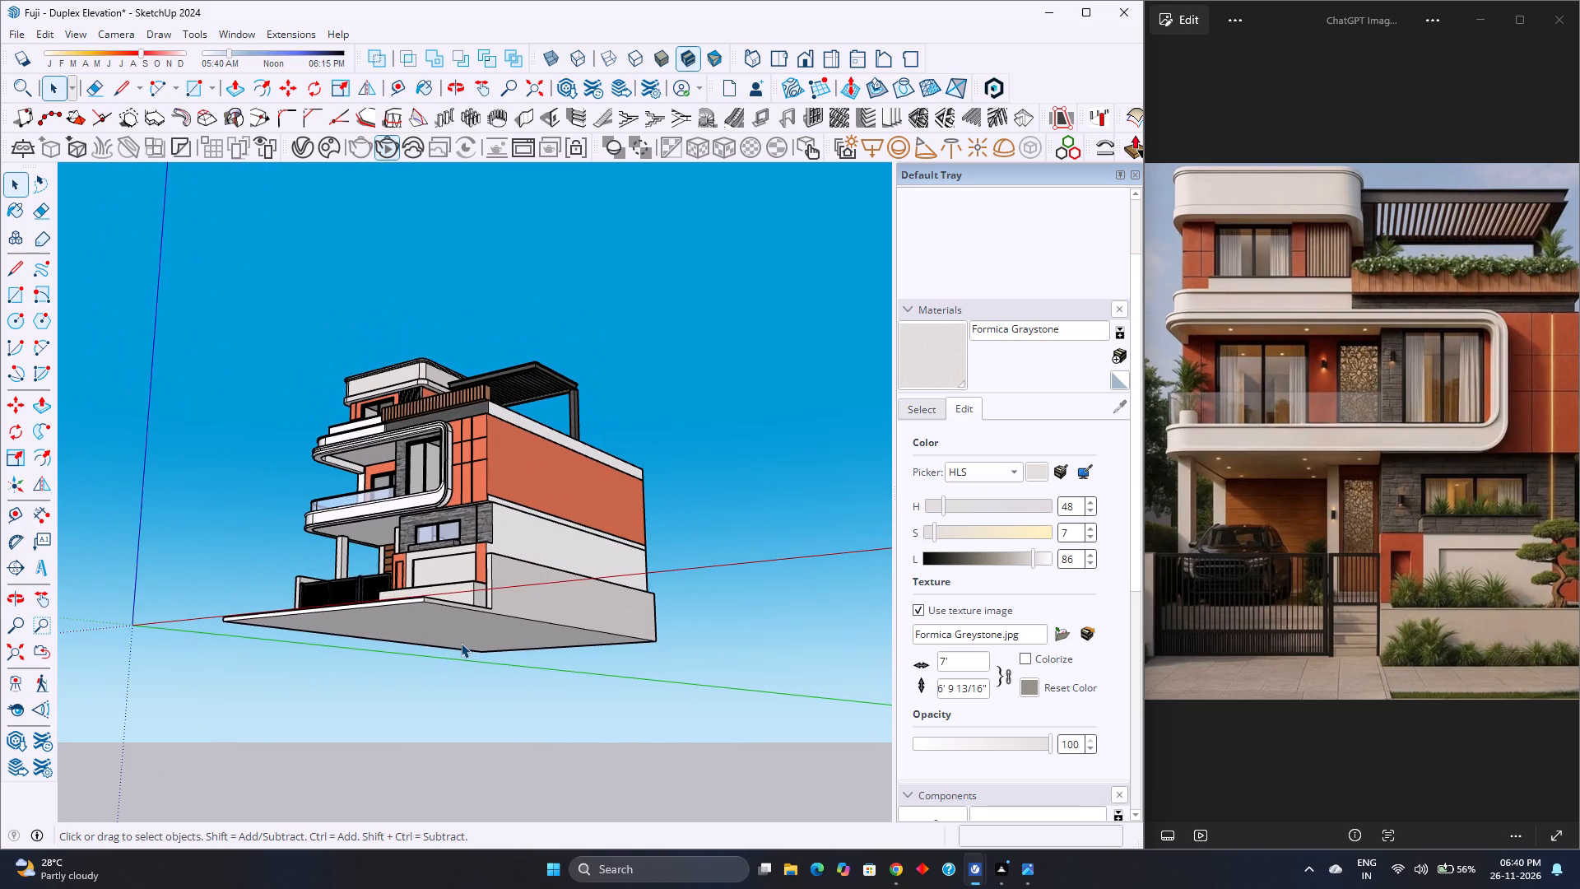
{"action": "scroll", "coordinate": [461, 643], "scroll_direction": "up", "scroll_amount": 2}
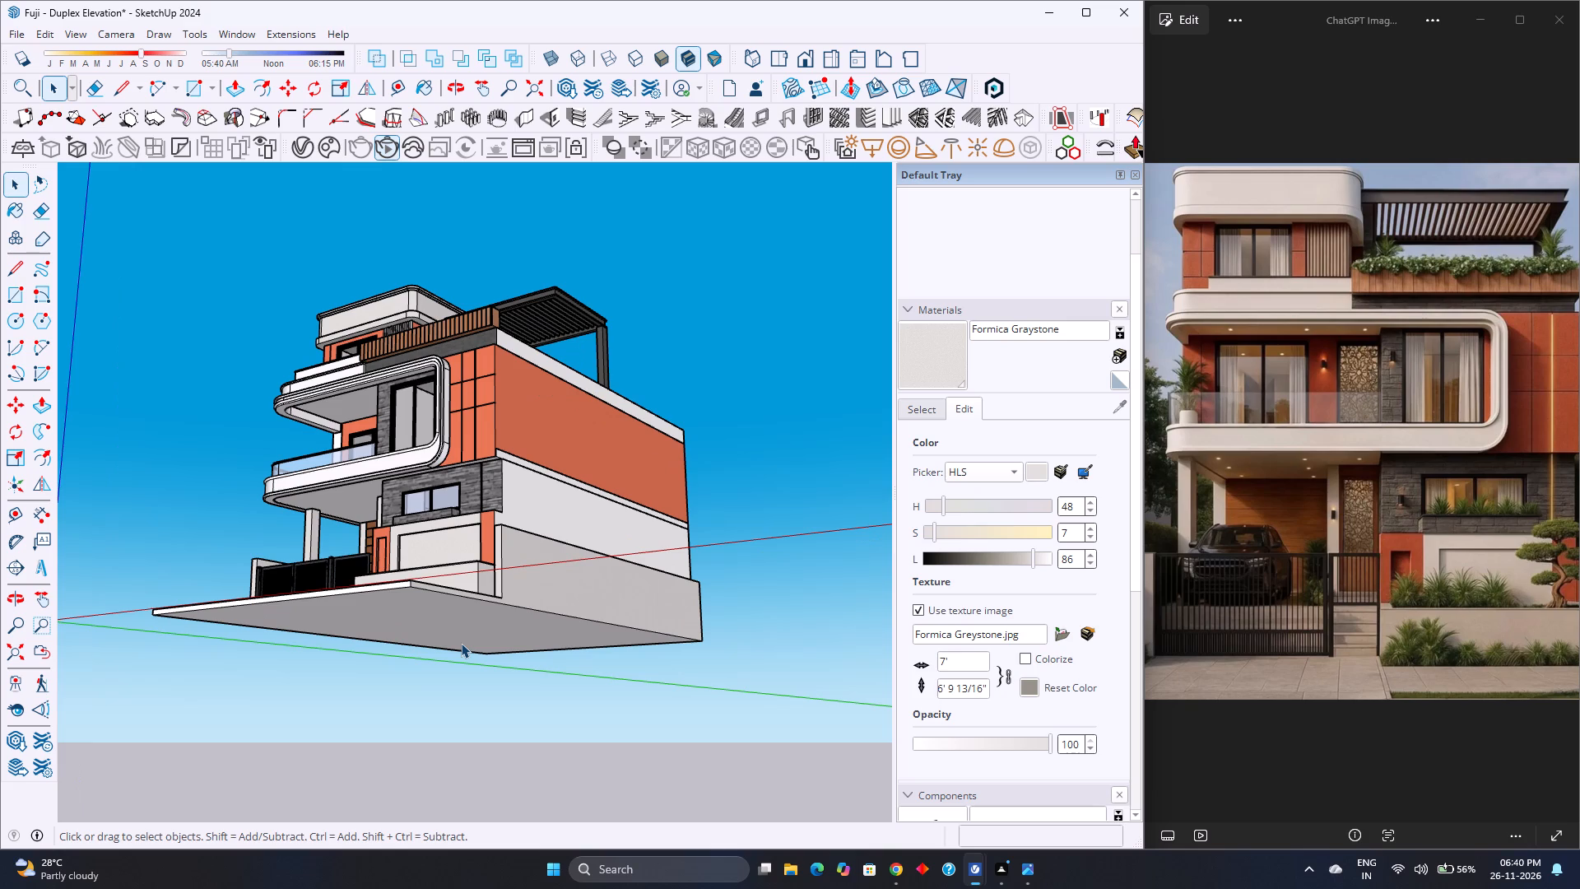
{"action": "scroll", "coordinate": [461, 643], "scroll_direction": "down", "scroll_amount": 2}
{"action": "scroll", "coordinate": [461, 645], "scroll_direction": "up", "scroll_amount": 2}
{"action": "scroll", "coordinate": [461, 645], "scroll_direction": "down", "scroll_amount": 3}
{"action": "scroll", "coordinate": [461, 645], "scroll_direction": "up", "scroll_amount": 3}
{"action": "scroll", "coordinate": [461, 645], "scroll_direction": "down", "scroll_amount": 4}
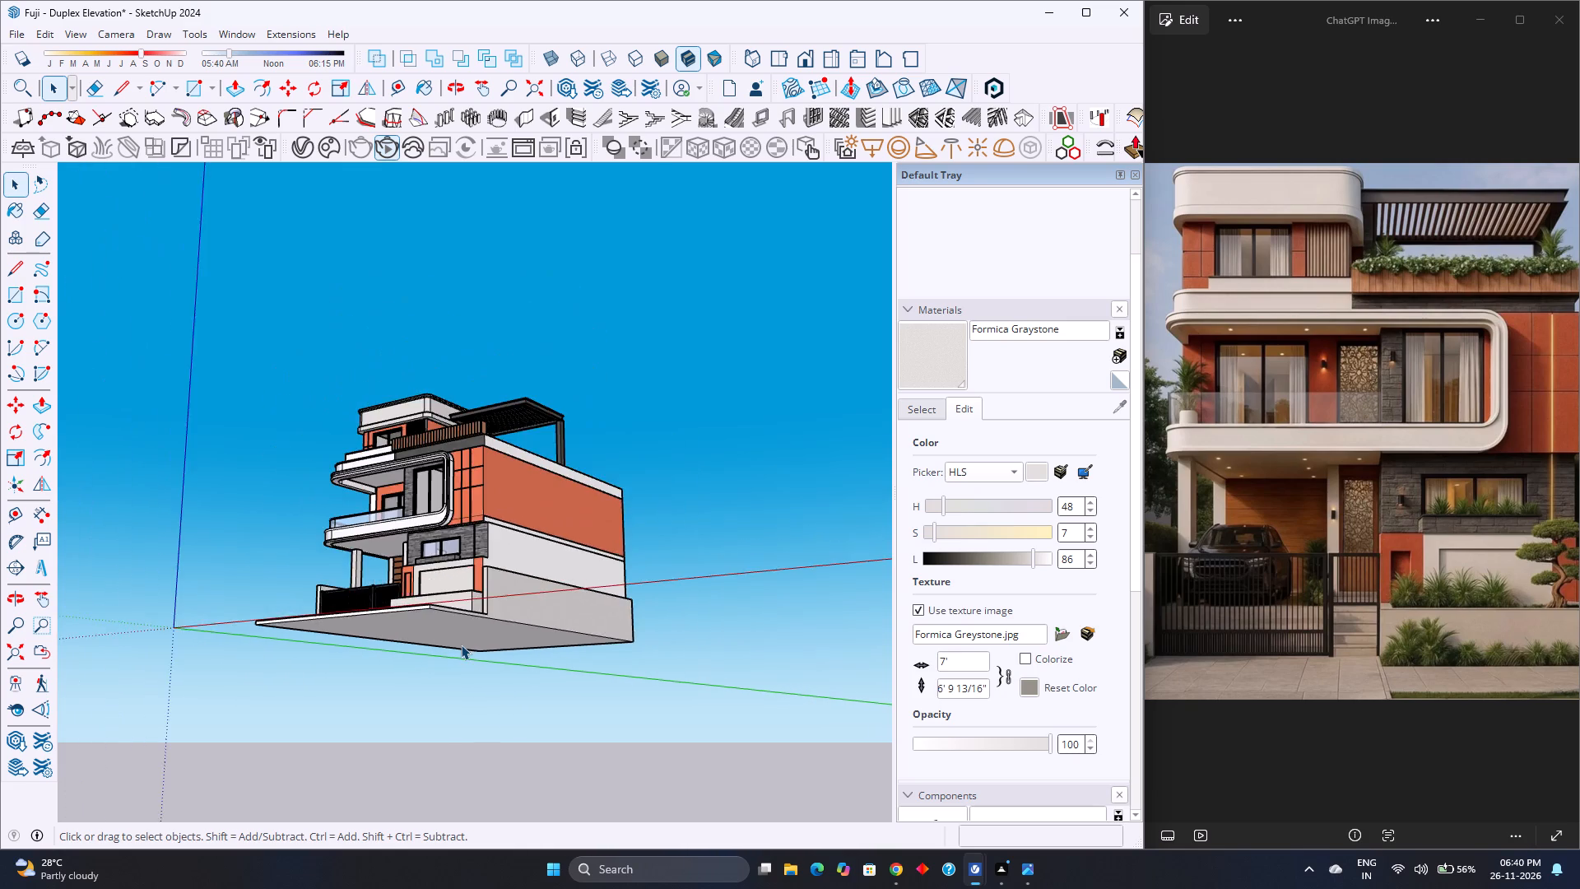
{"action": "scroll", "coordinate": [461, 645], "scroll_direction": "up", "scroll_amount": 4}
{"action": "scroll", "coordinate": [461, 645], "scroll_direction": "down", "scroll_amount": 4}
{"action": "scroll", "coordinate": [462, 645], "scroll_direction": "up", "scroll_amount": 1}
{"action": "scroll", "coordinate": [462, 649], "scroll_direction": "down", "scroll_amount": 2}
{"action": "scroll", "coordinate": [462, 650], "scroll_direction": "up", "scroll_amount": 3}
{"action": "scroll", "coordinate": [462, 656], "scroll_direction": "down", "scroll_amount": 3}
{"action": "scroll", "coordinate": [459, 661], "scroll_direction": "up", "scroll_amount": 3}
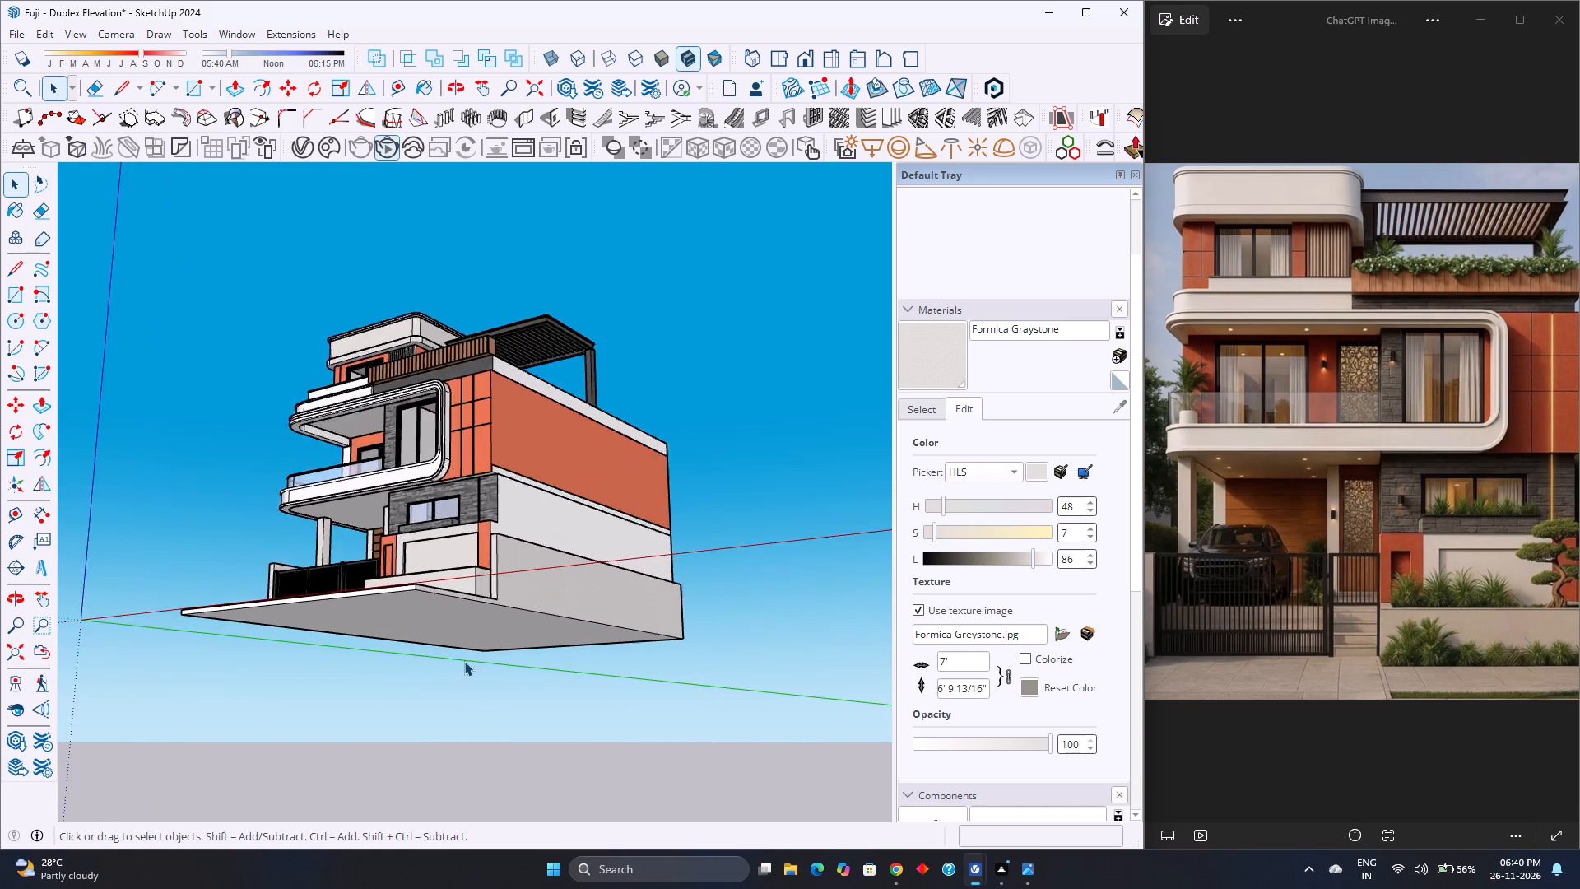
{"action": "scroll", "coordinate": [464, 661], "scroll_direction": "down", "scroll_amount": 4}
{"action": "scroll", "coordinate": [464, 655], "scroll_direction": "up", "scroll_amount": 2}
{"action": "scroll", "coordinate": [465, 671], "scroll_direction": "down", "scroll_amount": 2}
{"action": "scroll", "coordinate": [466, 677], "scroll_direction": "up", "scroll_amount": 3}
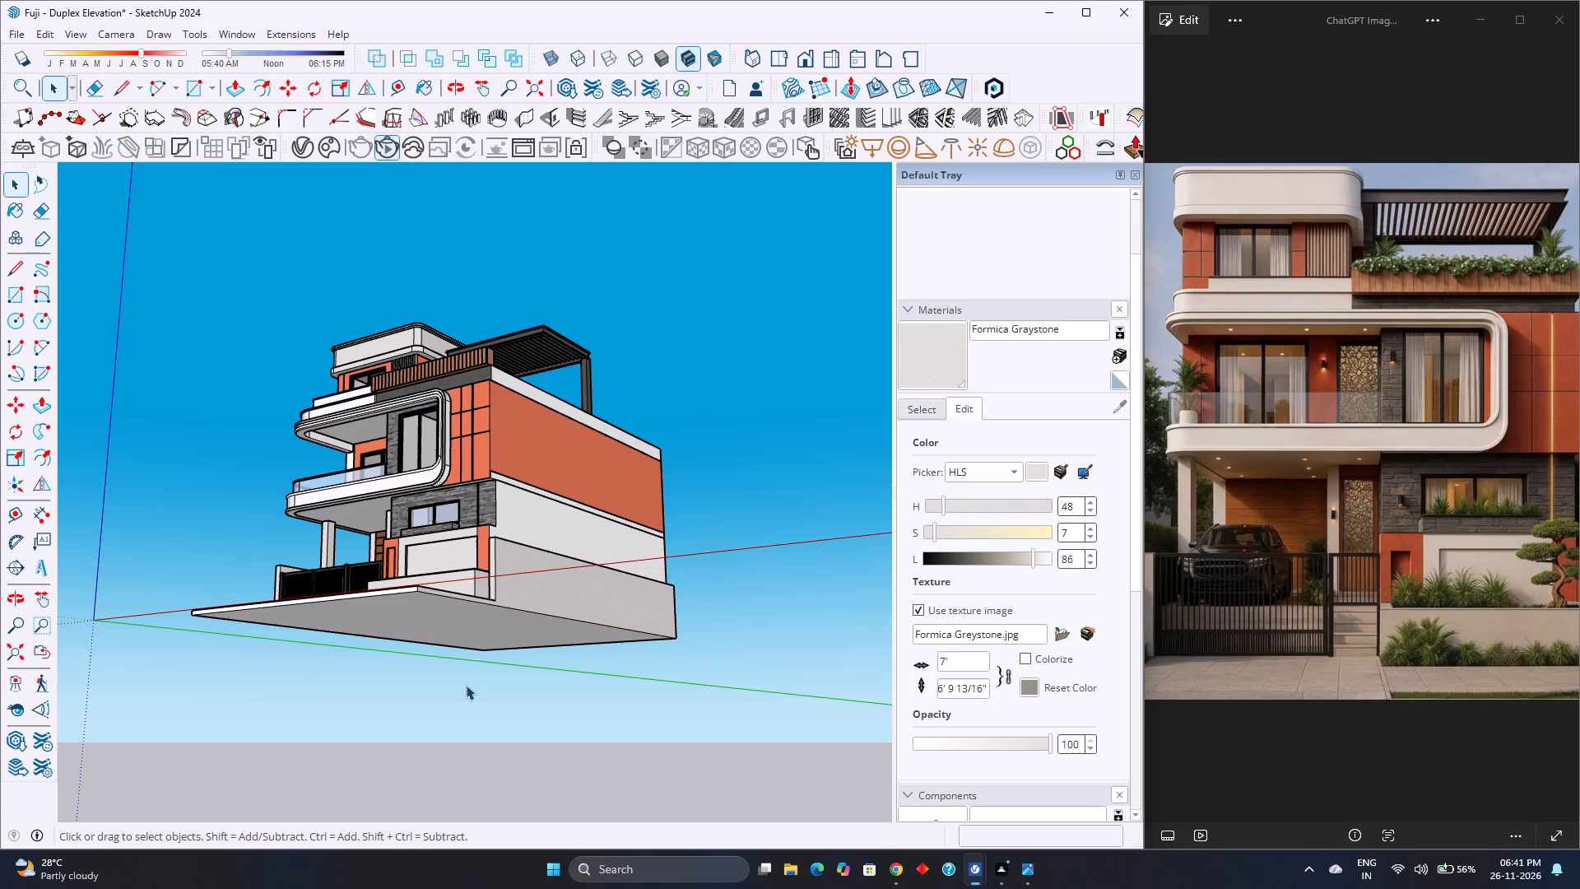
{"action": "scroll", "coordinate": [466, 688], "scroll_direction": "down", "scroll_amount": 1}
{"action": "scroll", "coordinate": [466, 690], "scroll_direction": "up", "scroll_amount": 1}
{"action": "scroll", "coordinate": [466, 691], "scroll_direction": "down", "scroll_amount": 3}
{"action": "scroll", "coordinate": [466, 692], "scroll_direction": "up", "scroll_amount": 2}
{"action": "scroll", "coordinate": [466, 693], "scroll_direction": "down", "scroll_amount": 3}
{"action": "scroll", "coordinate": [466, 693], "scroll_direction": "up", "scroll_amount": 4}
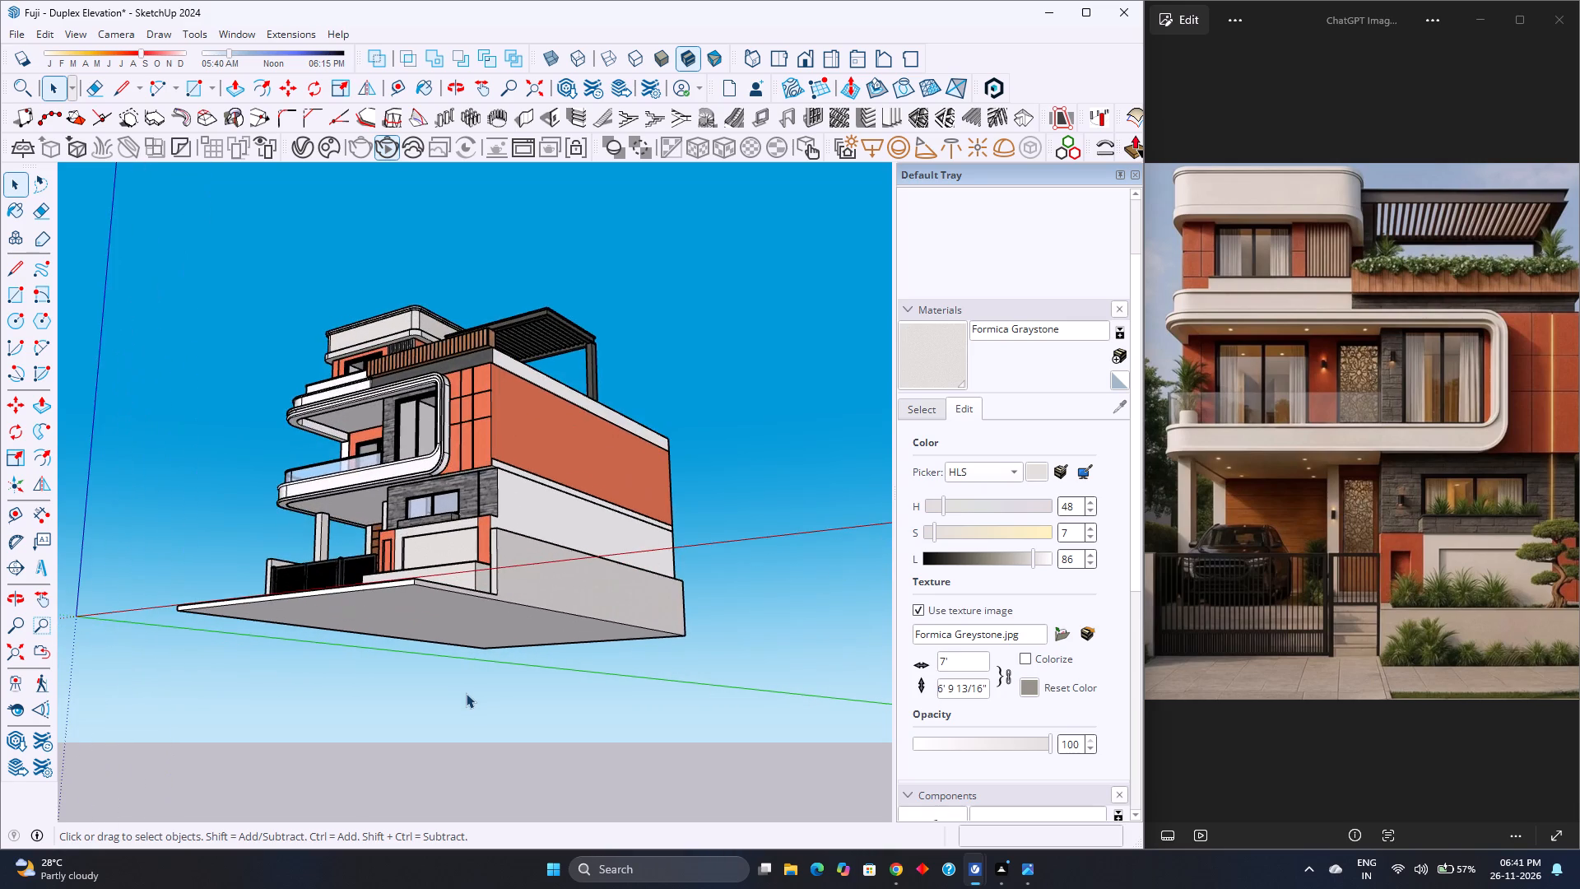
Review the front corner and side wall from ground level, from the gate and boundary wall up to the roof pergola.
{"action": "scroll", "coordinate": [466, 693], "scroll_direction": "up", "scroll_amount": 6}
{"action": "middle_click_drag", "start_coordinate": [460, 665], "coordinate": [482, 718]}
{"action": "middle_click", "coordinate": [483, 718]}
{"action": "scroll", "coordinate": [488, 703], "scroll_direction": "down", "scroll_amount": 1}
{"action": "scroll", "coordinate": [453, 607], "scroll_direction": "down", "scroll_amount": 4}
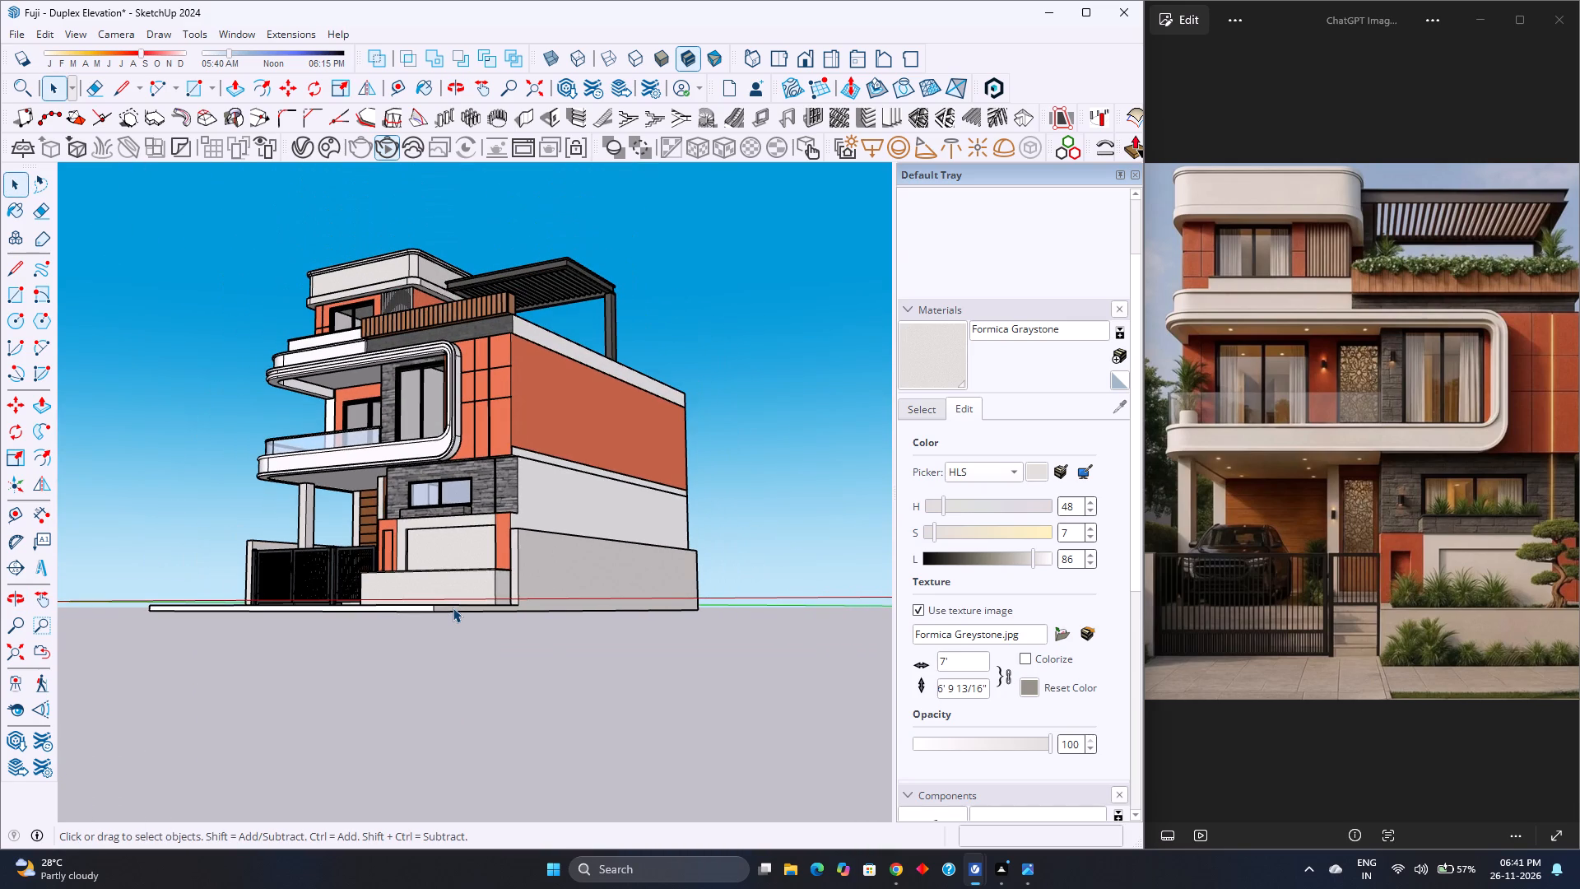
{"action": "scroll", "coordinate": [453, 607], "scroll_direction": "up", "scroll_amount": 5}
{"action": "scroll", "coordinate": [453, 607], "scroll_direction": "down", "scroll_amount": 4}
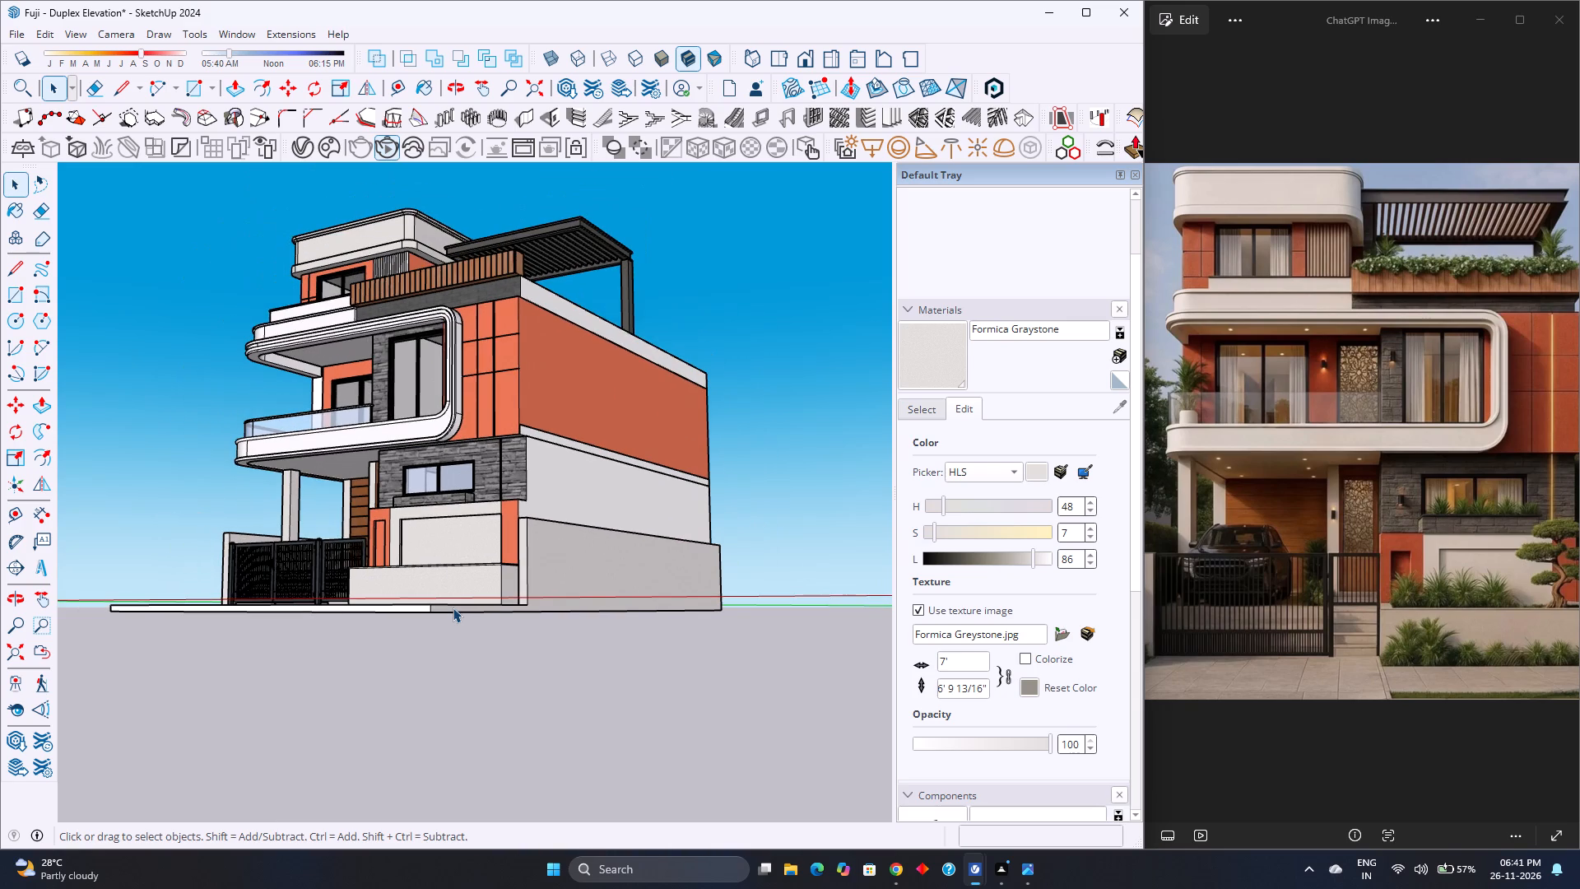
{"action": "scroll", "coordinate": [453, 607], "scroll_direction": "up", "scroll_amount": 3}
{"action": "scroll", "coordinate": [453, 607], "scroll_direction": "down", "scroll_amount": 3}
{"action": "scroll", "coordinate": [453, 607], "scroll_direction": "up", "scroll_amount": 2}
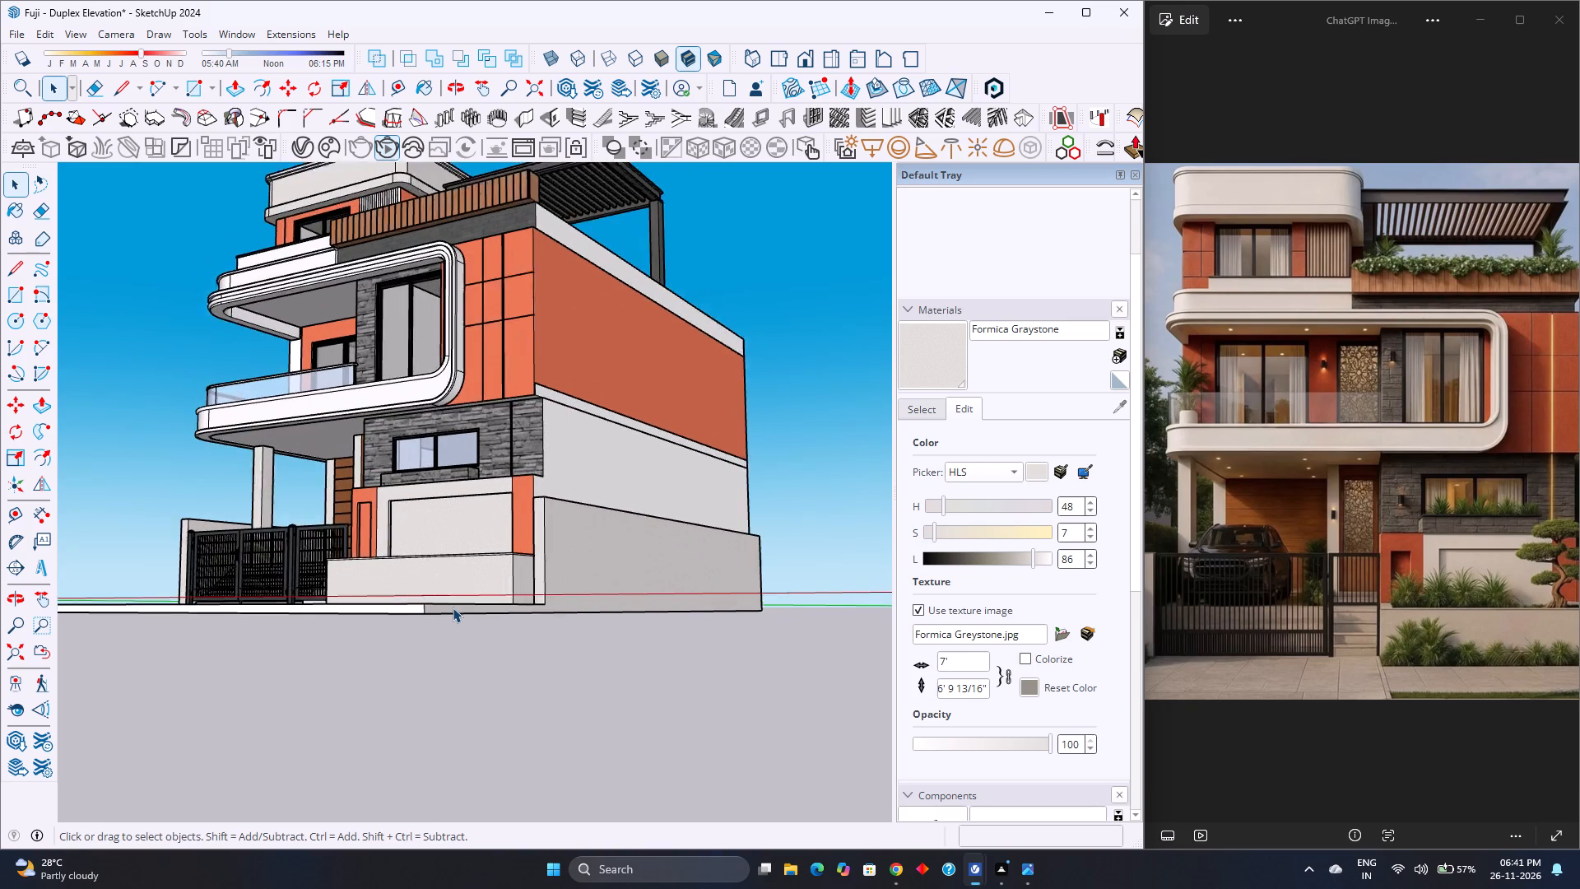
{"action": "scroll", "coordinate": [453, 607], "scroll_direction": "up", "scroll_amount": 1}
{"action": "scroll", "coordinate": [453, 607], "scroll_direction": "down", "scroll_amount": 3}
{"action": "scroll", "coordinate": [453, 608], "scroll_direction": "up", "scroll_amount": 3}
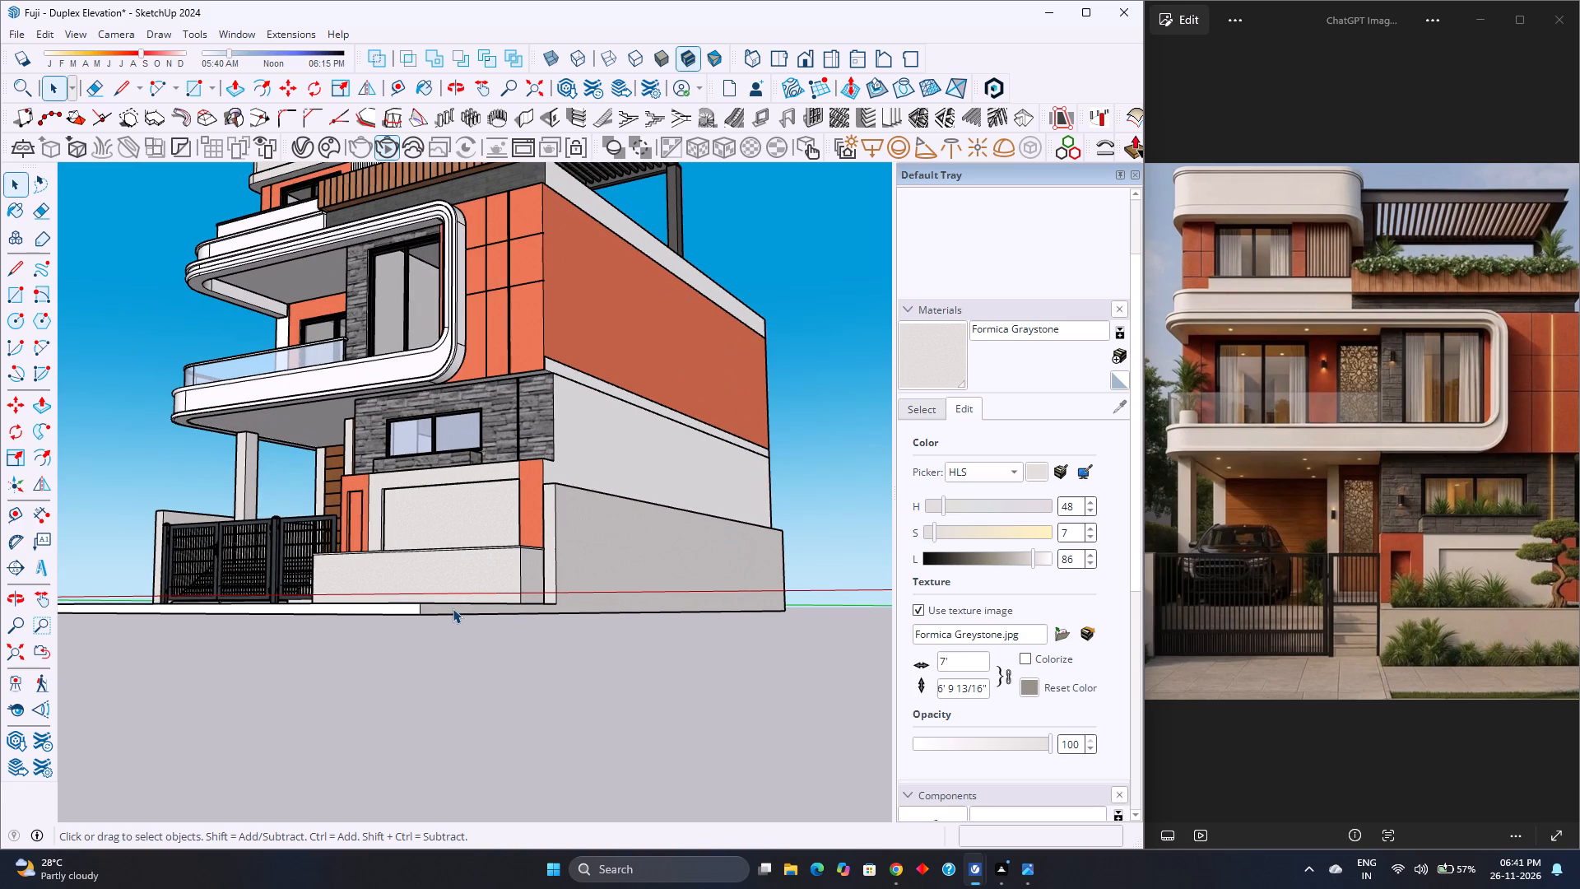
{"action": "scroll", "coordinate": [453, 612], "scroll_direction": "down", "scroll_amount": 3}
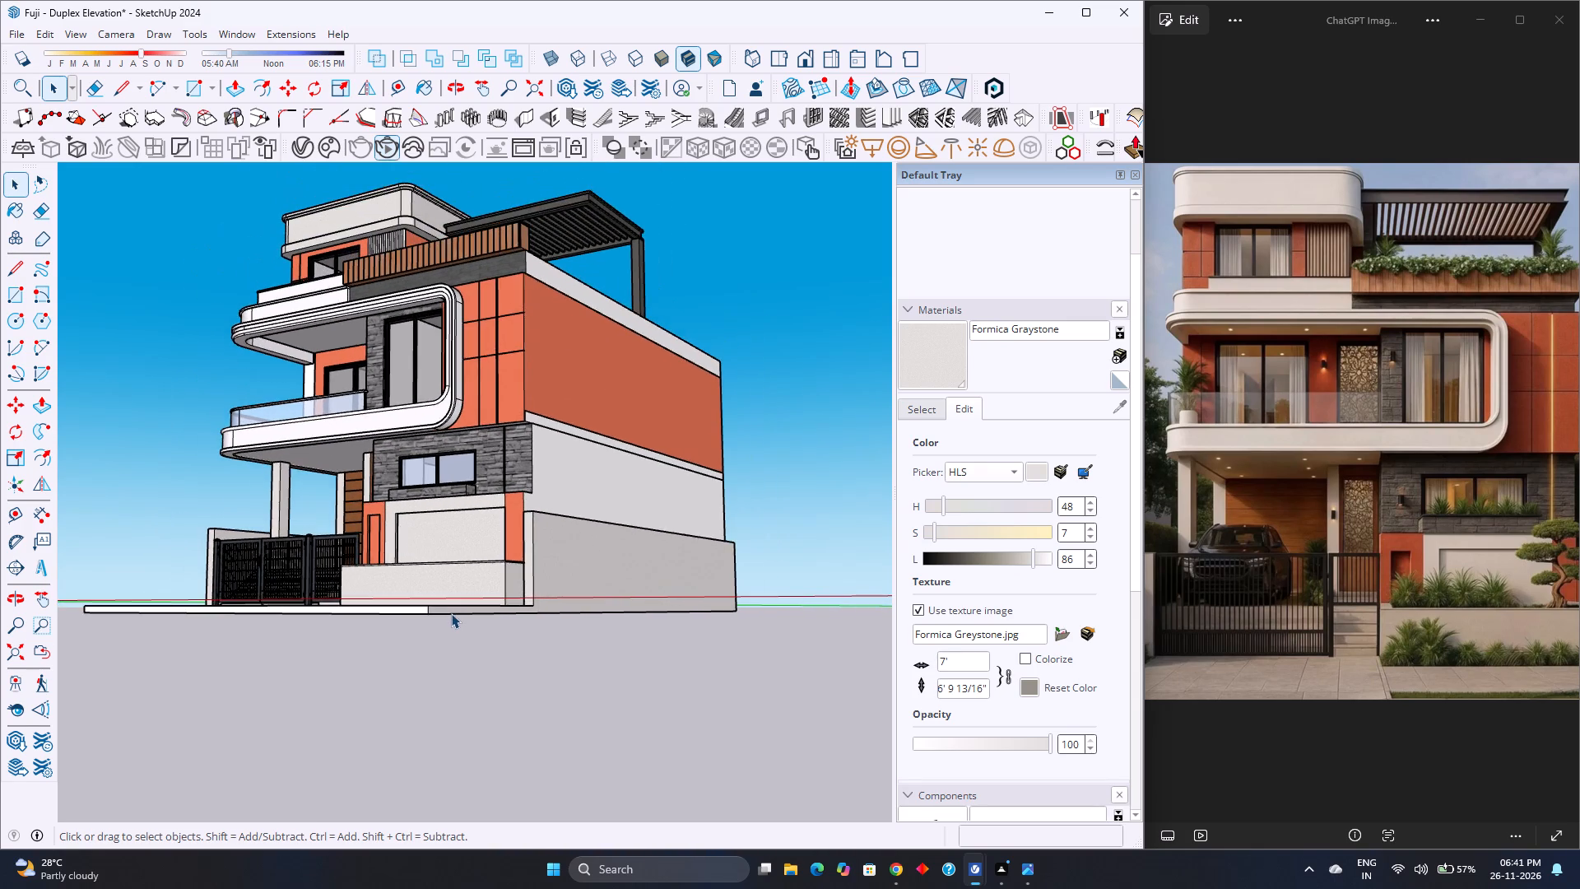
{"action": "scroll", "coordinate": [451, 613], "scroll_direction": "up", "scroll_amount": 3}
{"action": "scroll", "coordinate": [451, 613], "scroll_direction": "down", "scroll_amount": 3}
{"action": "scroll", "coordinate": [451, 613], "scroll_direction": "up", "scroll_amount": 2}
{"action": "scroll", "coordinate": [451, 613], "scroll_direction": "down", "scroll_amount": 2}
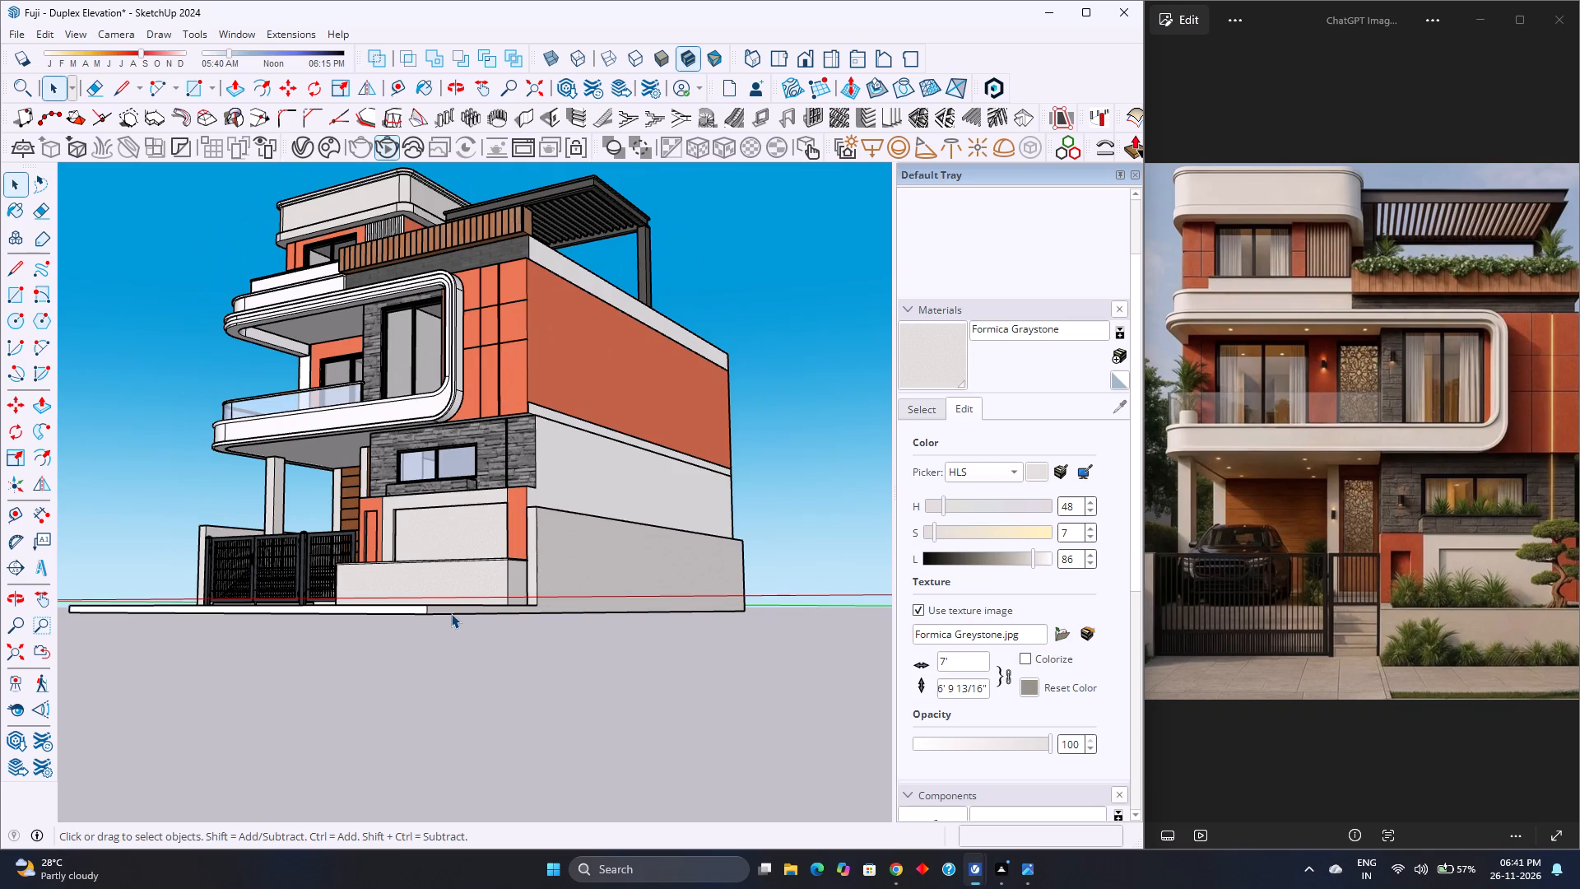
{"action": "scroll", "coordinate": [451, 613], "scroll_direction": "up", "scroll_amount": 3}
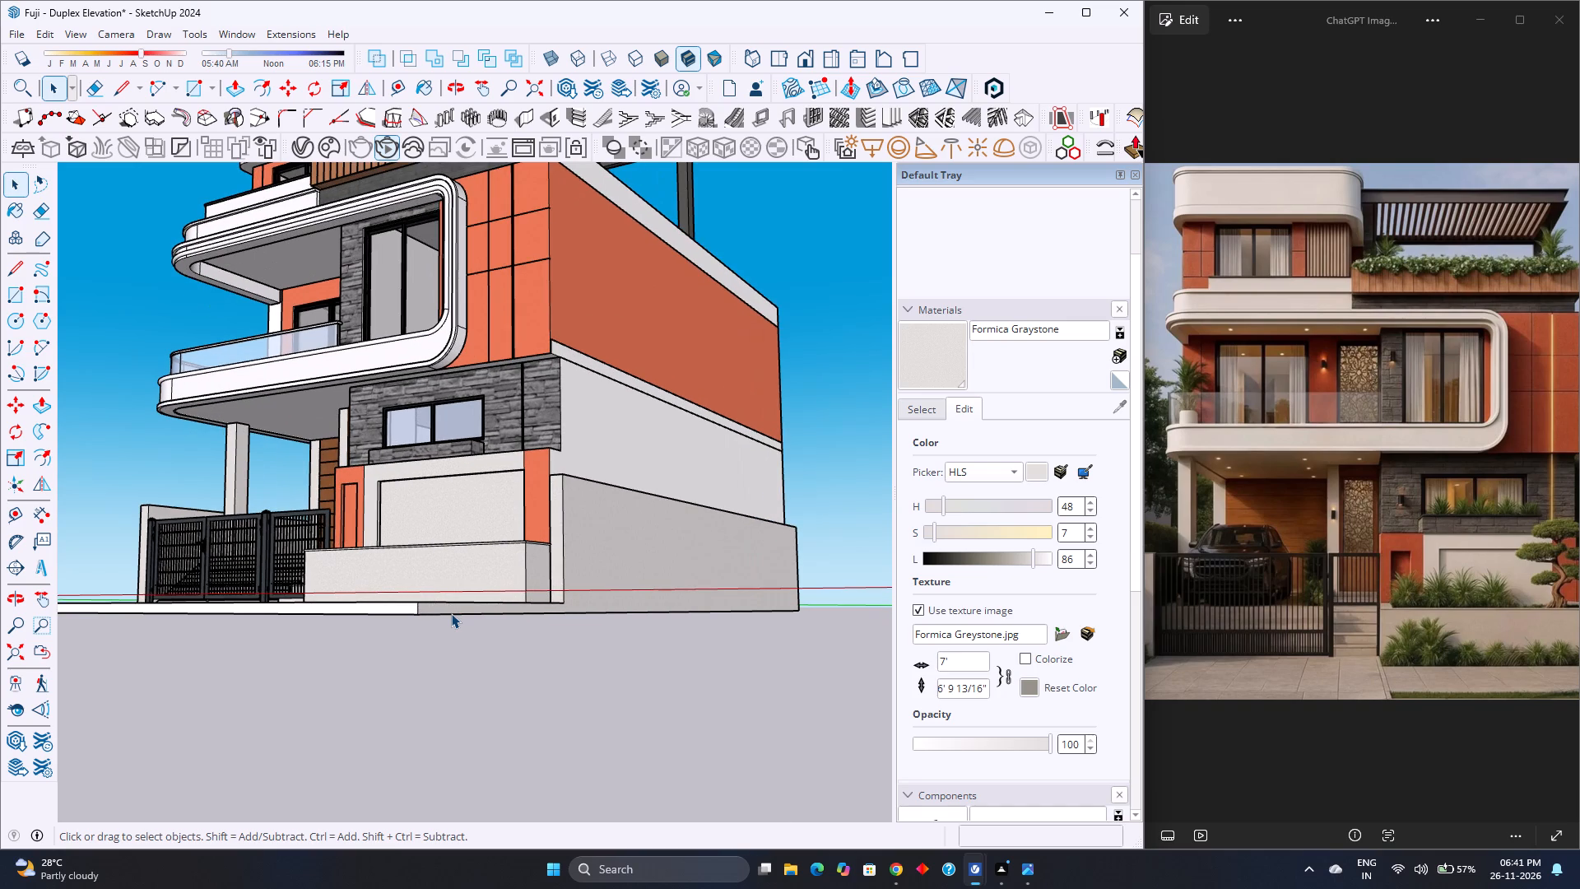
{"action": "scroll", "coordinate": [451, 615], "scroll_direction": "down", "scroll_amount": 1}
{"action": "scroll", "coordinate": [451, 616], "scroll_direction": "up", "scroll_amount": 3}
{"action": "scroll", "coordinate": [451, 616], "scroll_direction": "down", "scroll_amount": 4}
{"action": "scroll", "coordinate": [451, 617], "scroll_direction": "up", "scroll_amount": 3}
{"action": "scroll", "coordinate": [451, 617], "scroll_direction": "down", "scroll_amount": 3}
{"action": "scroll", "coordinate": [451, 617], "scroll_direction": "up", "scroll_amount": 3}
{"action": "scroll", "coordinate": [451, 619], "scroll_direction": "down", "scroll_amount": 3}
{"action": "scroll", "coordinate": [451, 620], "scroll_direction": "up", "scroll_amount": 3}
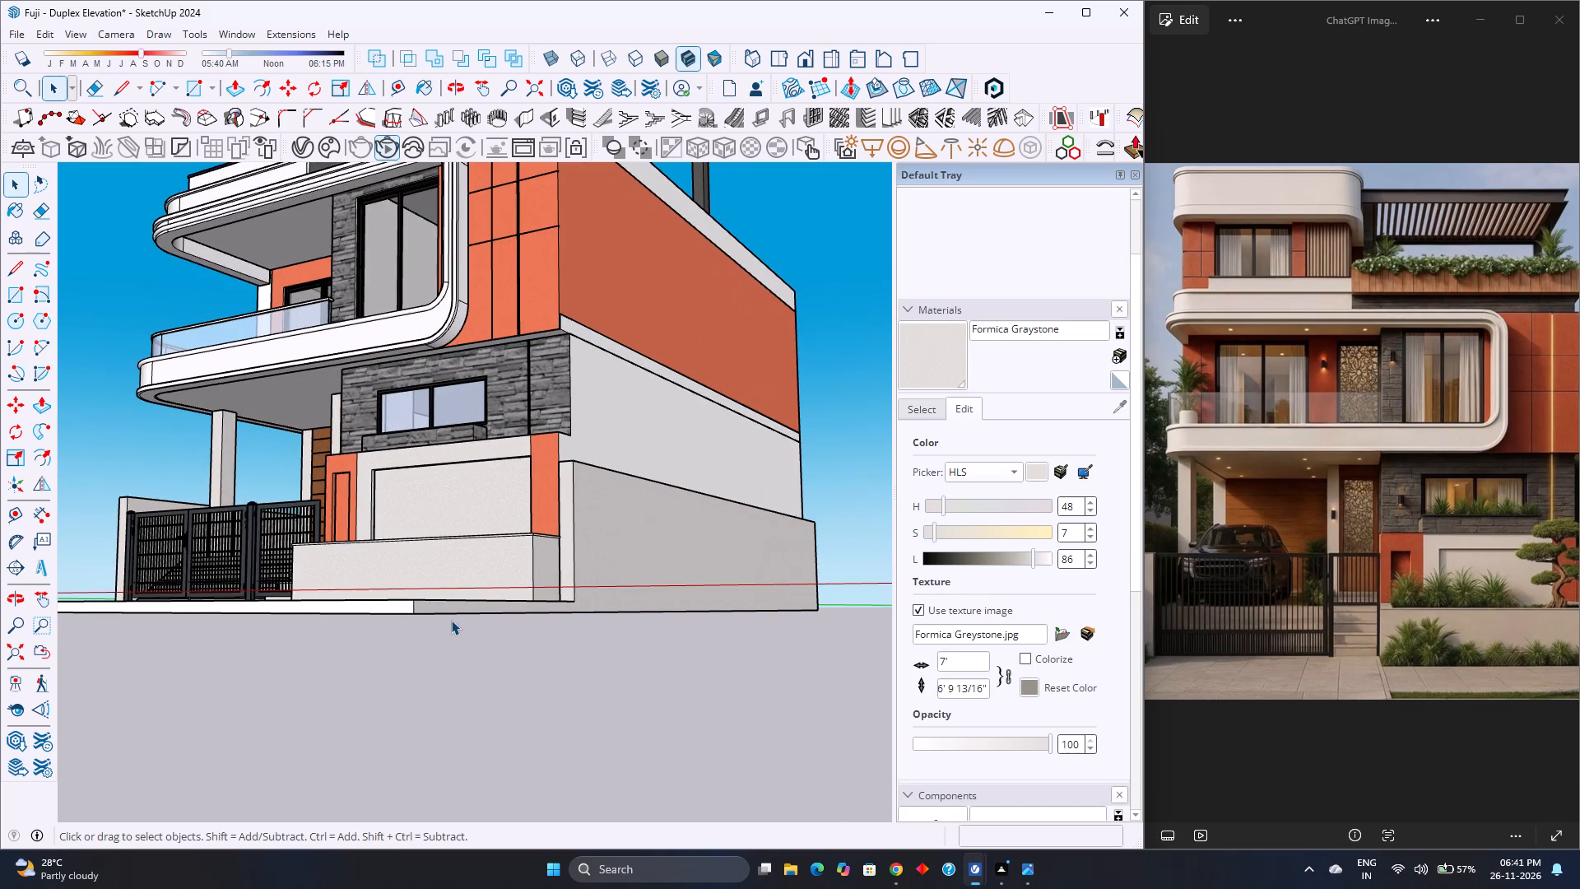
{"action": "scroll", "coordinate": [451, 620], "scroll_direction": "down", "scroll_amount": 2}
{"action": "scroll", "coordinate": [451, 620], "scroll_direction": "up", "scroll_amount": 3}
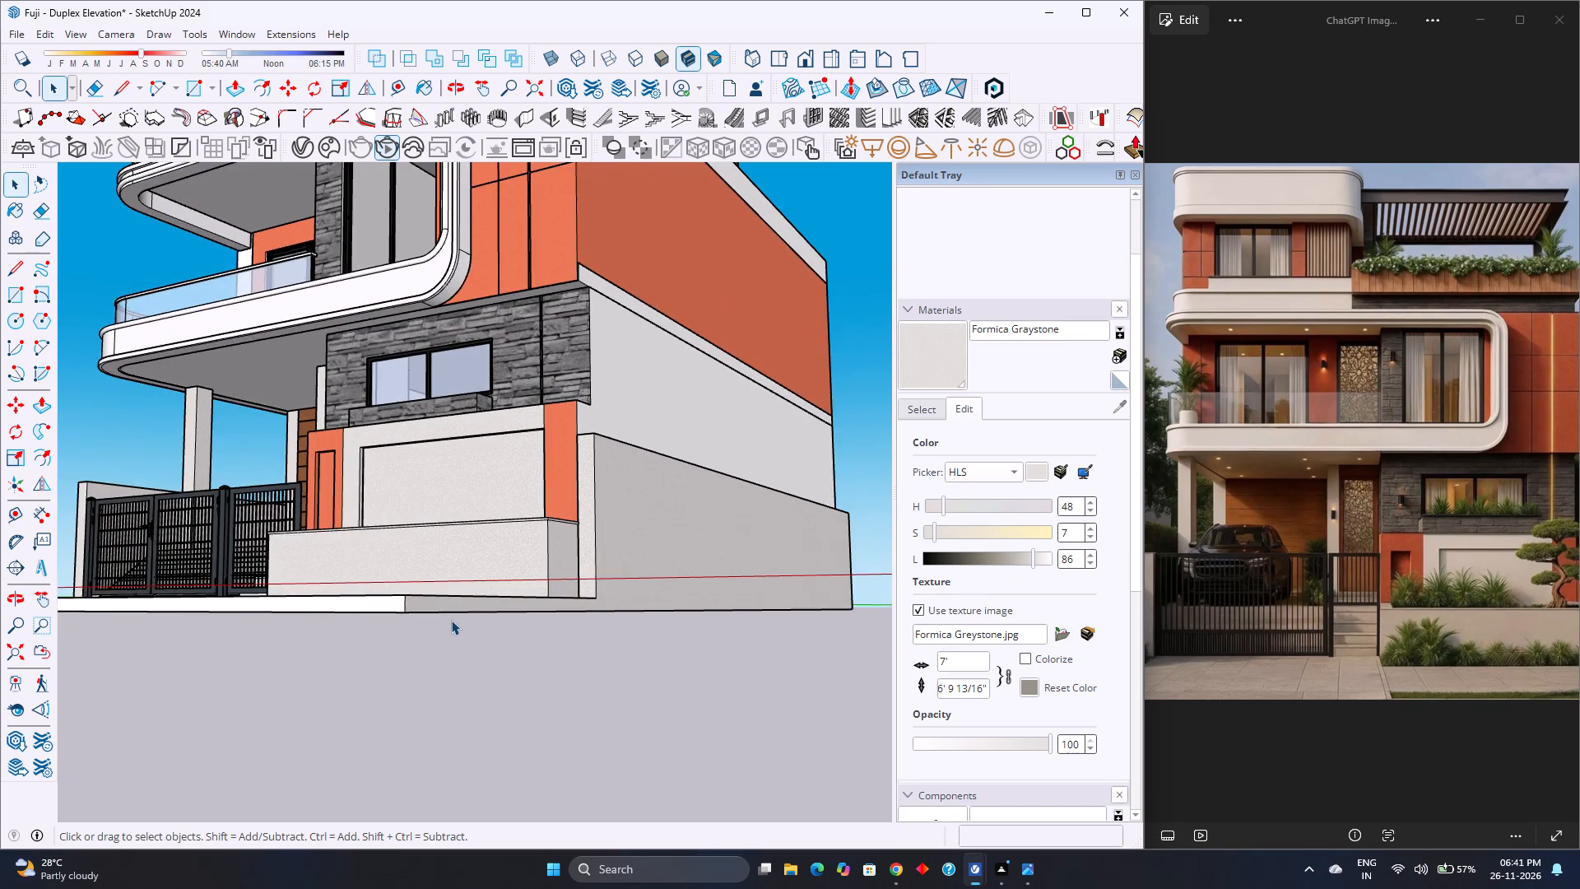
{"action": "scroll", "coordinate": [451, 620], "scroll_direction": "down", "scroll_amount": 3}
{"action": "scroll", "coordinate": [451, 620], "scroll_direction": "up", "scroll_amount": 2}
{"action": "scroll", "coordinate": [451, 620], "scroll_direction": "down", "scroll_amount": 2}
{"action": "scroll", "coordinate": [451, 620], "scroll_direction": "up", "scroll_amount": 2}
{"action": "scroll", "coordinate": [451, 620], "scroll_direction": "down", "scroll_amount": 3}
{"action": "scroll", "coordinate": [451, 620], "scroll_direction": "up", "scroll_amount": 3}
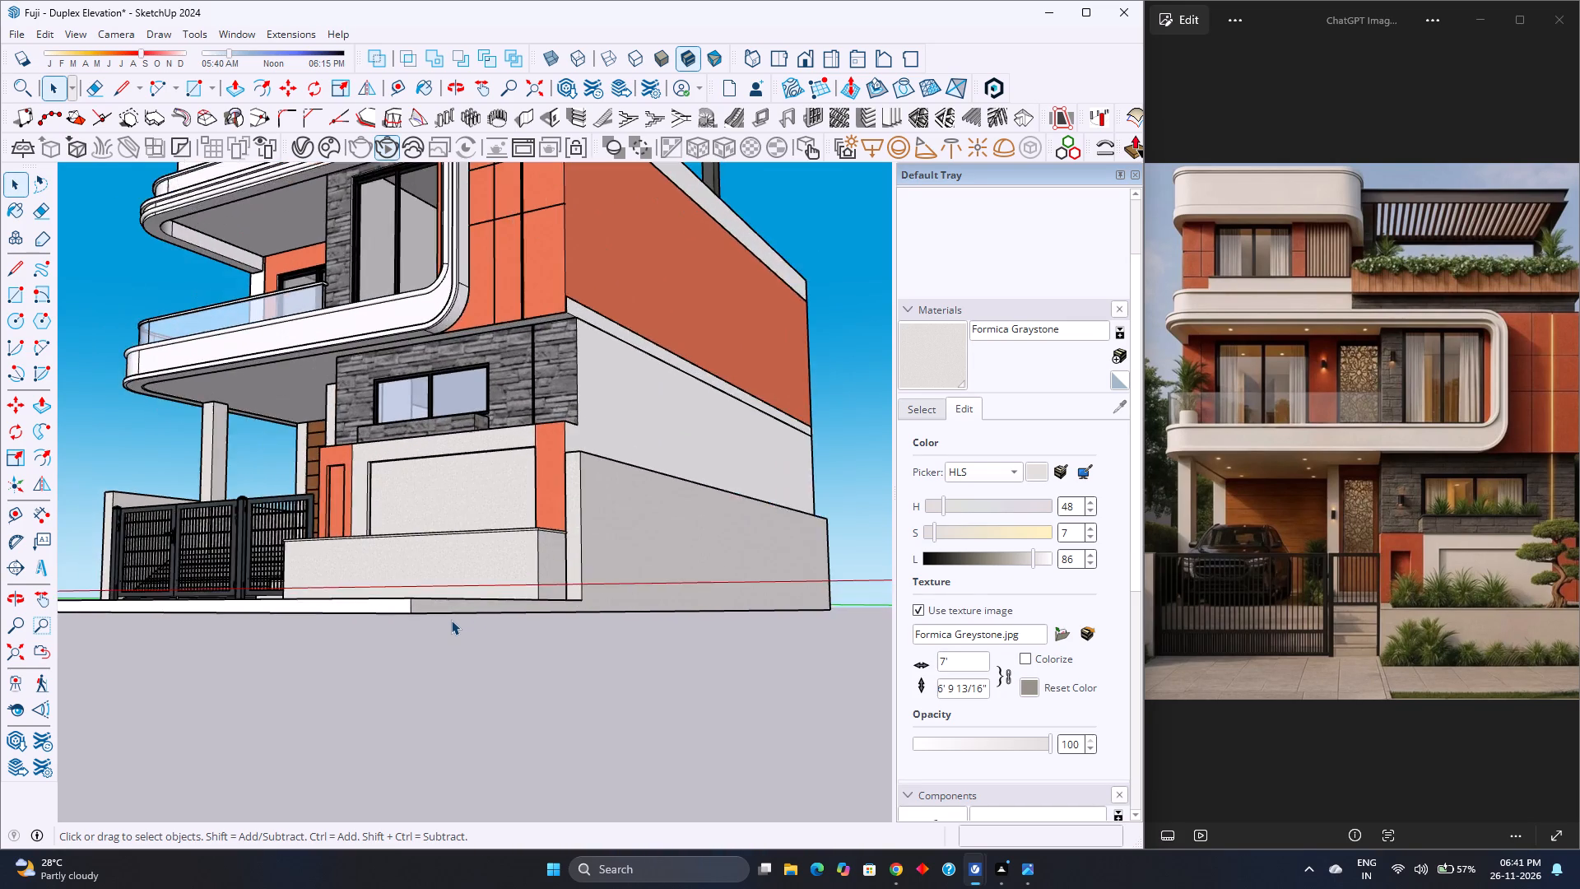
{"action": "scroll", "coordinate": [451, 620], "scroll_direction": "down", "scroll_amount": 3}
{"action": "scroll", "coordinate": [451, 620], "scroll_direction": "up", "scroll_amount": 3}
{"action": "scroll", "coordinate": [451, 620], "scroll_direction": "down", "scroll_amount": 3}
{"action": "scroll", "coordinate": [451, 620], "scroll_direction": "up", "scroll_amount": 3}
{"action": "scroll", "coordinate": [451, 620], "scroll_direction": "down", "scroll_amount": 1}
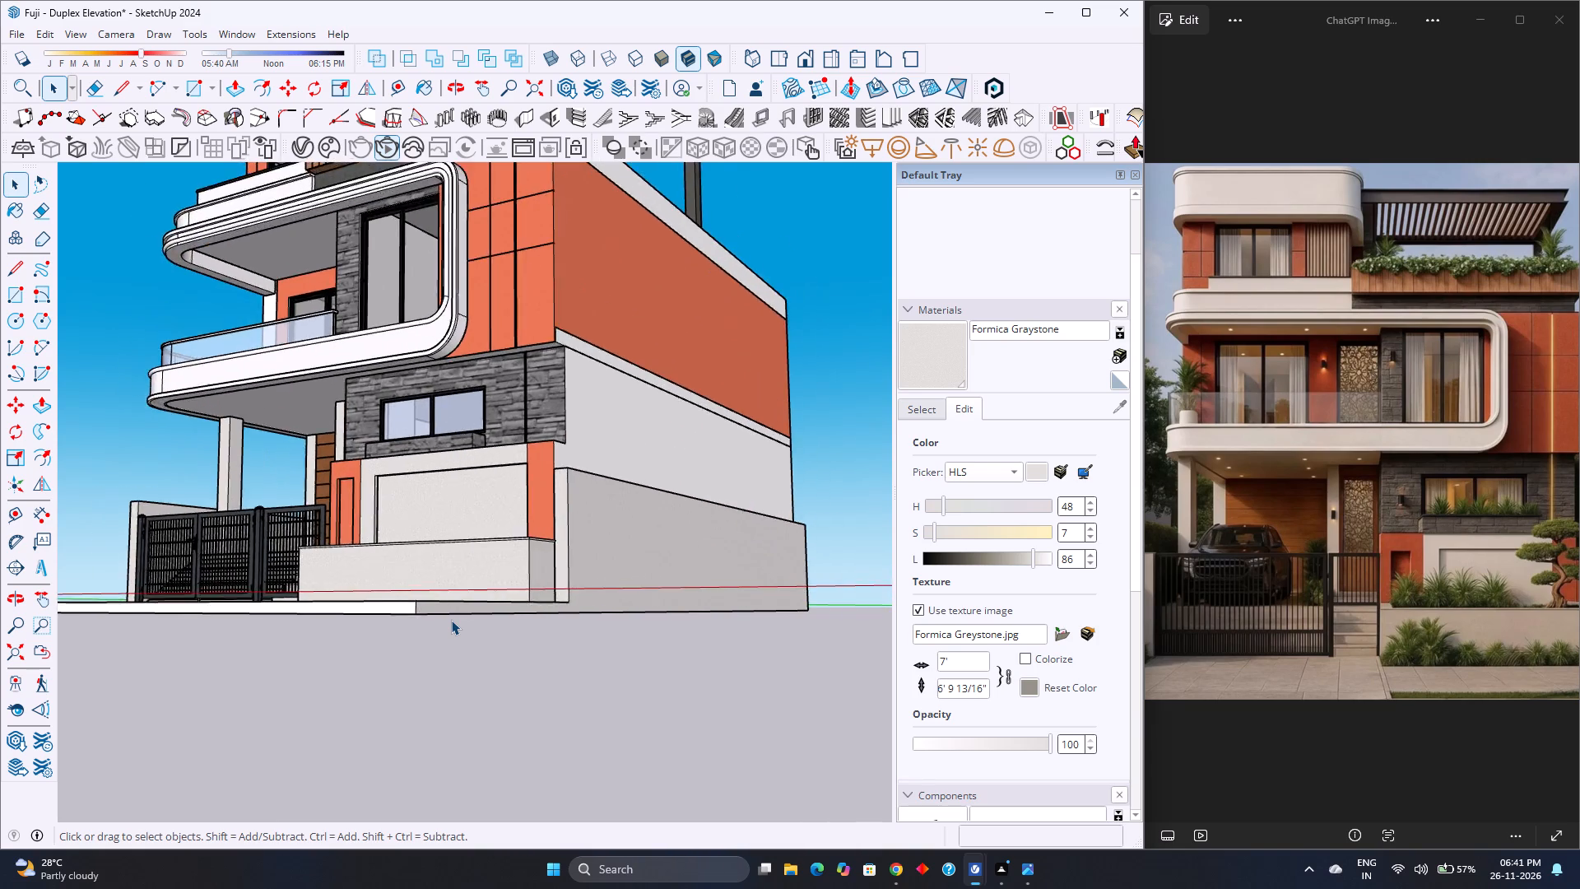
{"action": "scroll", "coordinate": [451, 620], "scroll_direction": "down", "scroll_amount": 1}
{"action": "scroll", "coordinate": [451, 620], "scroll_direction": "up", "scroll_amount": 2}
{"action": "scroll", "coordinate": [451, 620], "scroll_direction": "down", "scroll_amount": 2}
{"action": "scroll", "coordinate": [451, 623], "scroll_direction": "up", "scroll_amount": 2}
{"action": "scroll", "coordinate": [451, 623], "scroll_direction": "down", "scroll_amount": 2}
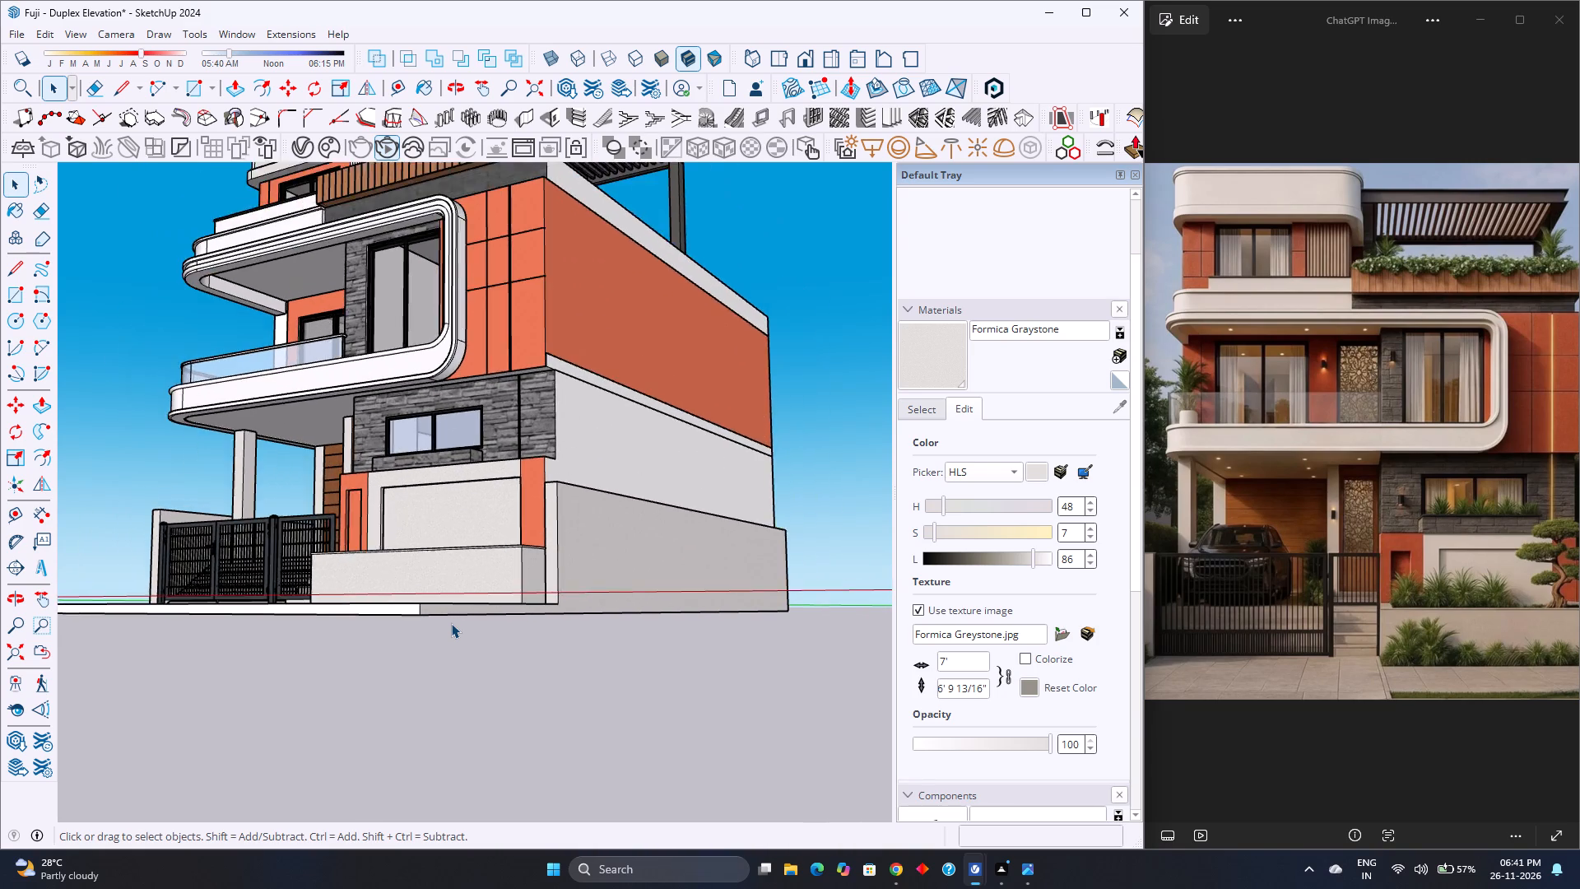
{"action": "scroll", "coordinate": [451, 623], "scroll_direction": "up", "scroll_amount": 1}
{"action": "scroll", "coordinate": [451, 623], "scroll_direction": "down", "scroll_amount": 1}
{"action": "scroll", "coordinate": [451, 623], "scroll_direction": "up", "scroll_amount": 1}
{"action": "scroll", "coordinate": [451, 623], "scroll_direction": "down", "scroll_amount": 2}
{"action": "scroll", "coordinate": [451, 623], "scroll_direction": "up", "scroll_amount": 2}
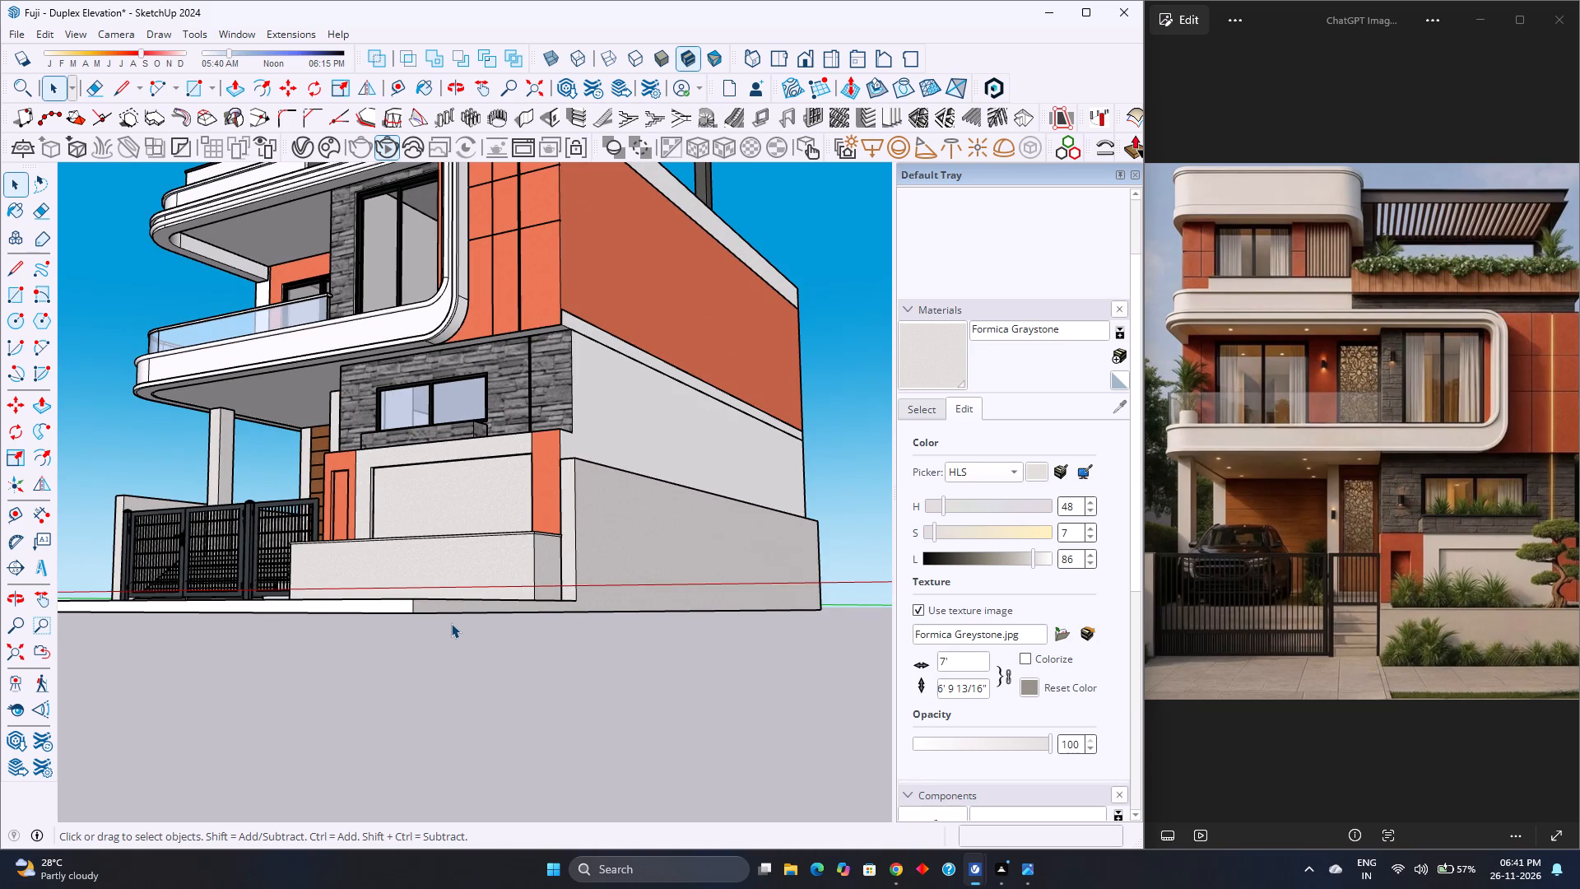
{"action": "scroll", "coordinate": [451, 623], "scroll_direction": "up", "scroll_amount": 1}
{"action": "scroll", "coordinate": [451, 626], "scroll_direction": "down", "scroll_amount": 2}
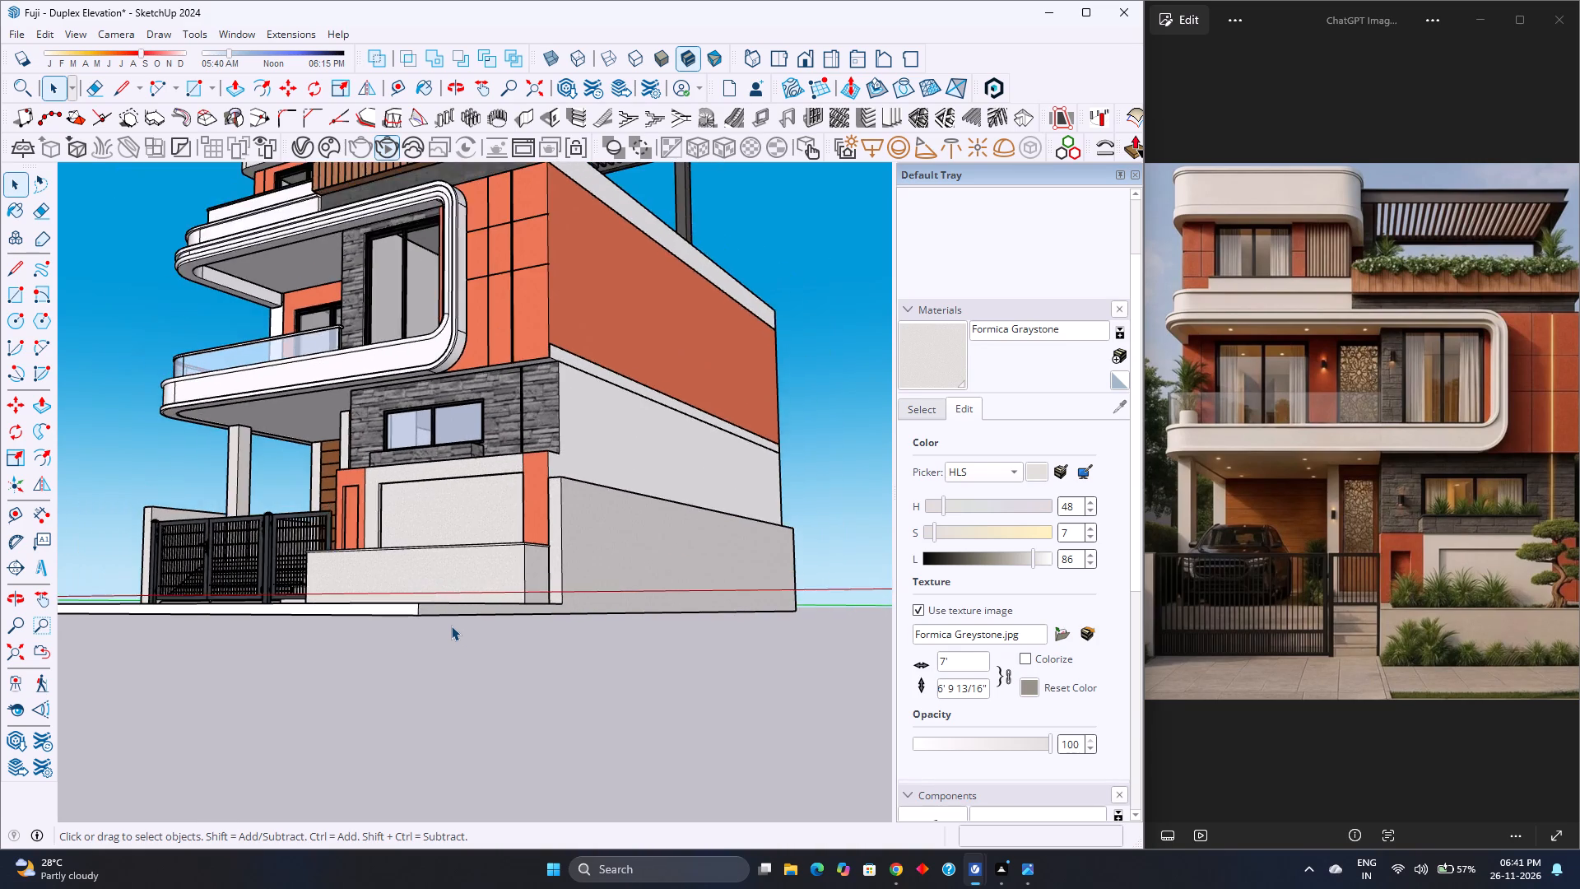
Examine the ground-floor stone cladding, orange pillars and low front boundary wall beside the gate more closely.
{"action": "scroll", "coordinate": [451, 626], "scroll_direction": "up", "scroll_amount": 3}
{"action": "scroll", "coordinate": [451, 626], "scroll_direction": "down", "scroll_amount": 2}
{"action": "scroll", "coordinate": [451, 626], "scroll_direction": "up", "scroll_amount": 2}
{"action": "scroll", "coordinate": [451, 626], "scroll_direction": "down", "scroll_amount": 3}
{"action": "scroll", "coordinate": [451, 626], "scroll_direction": "up", "scroll_amount": 2}
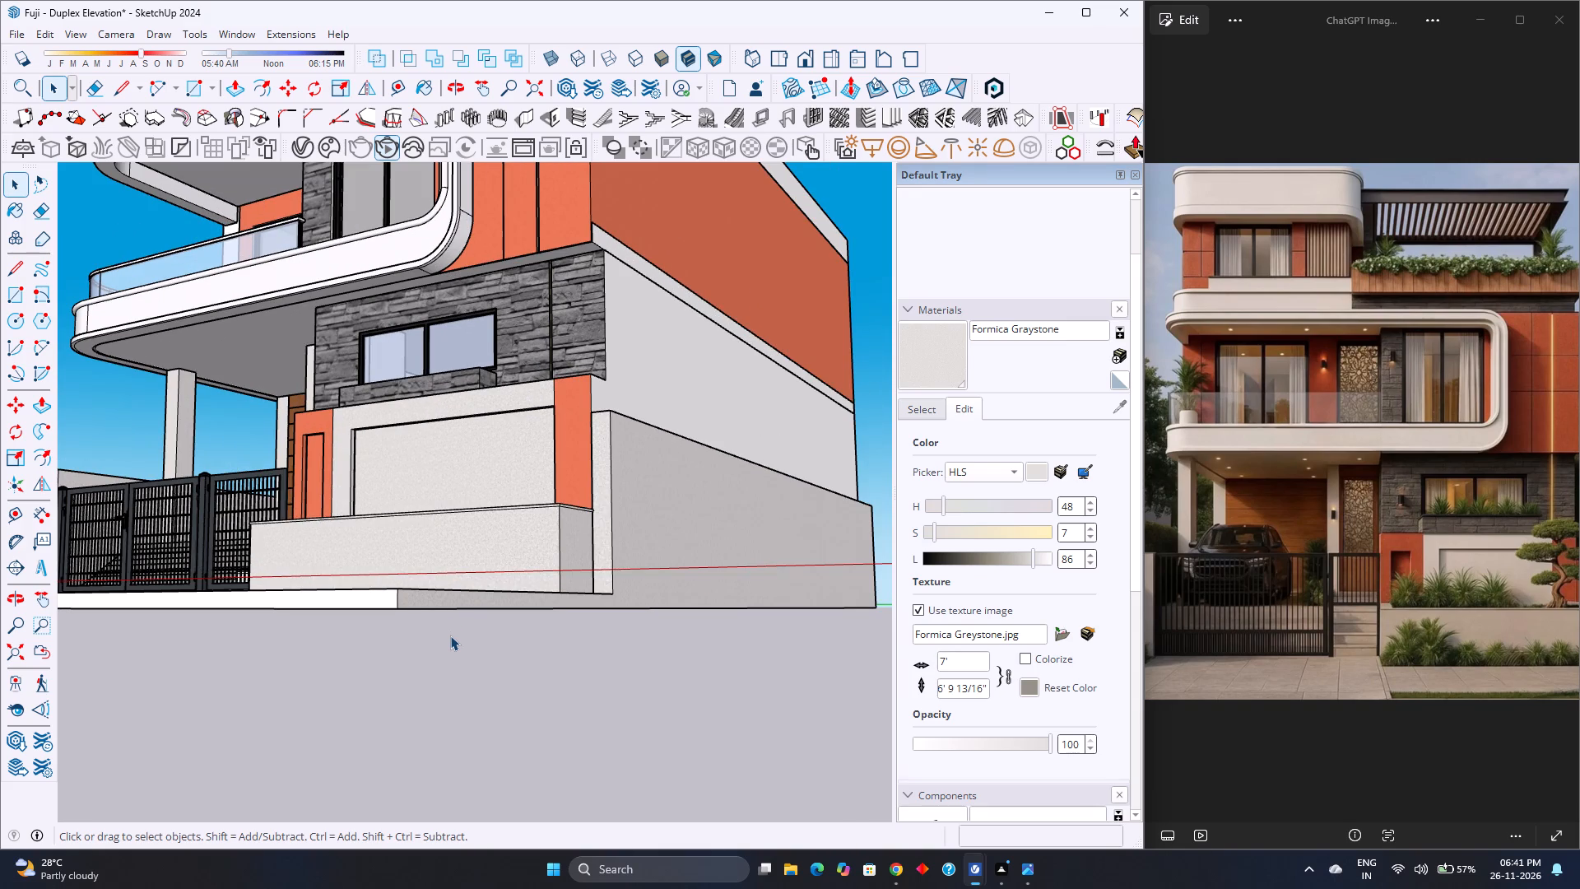
{"action": "scroll", "coordinate": [450, 640], "scroll_direction": "down", "scroll_amount": 1}
{"action": "scroll", "coordinate": [450, 640], "scroll_direction": "up", "scroll_amount": 3}
{"action": "scroll", "coordinate": [450, 640], "scroll_direction": "down", "scroll_amount": 3}
{"action": "scroll", "coordinate": [450, 640], "scroll_direction": "up", "scroll_amount": 2}
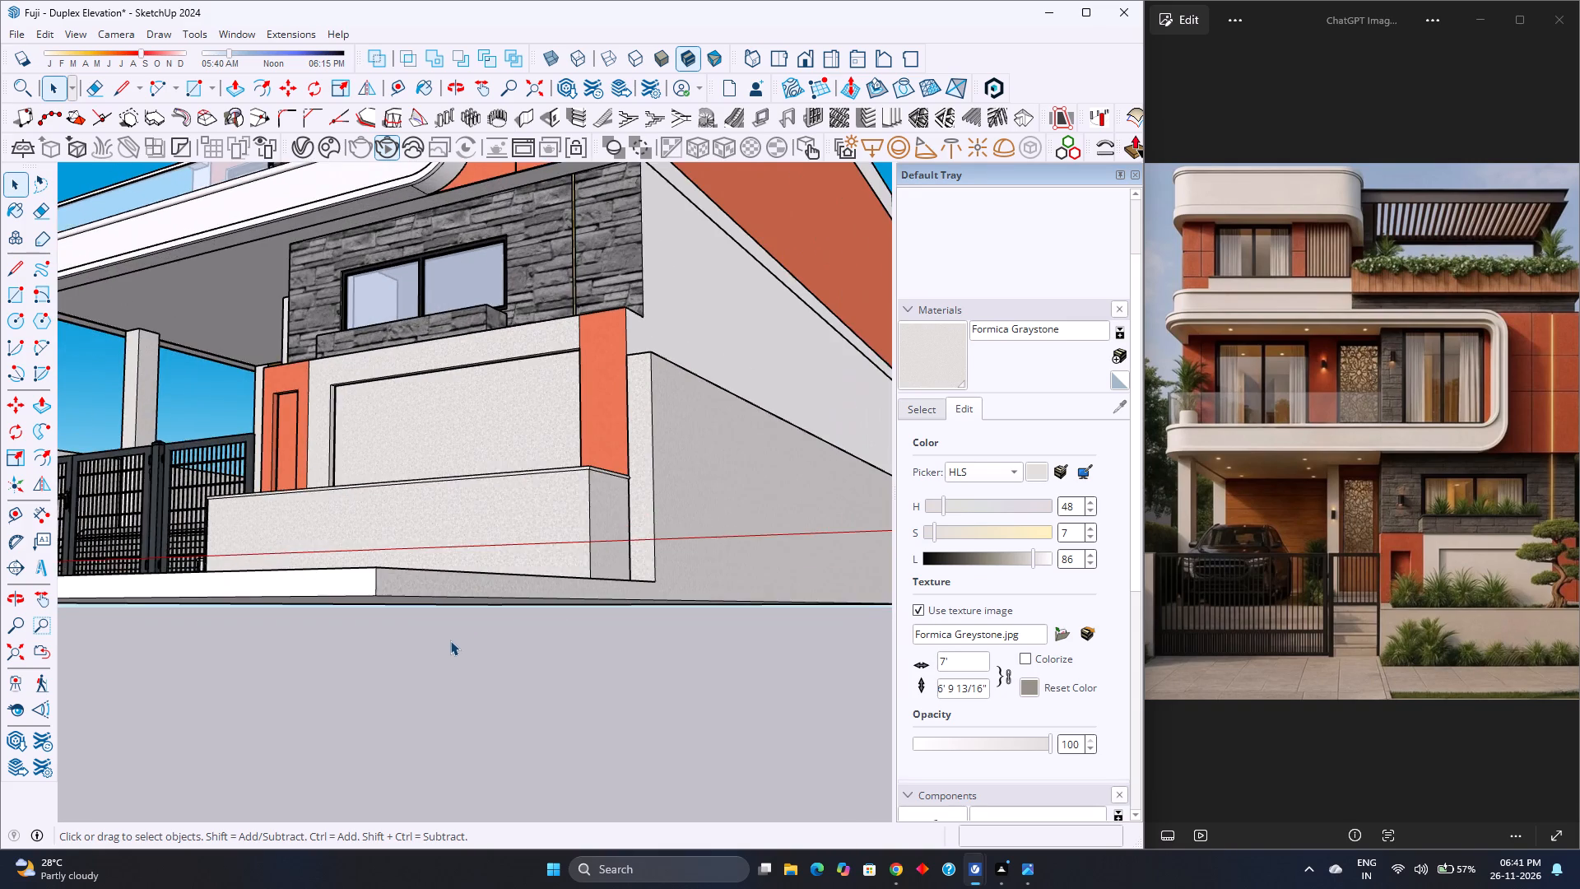
Inspect the low front boundary wall, the base slab edge and the framed wall panel at the ground-floor corner.
{"action": "scroll", "coordinate": [450, 640], "scroll_direction": "down", "scroll_amount": 2}
{"action": "scroll", "coordinate": [450, 640], "scroll_direction": "up", "scroll_amount": 2}
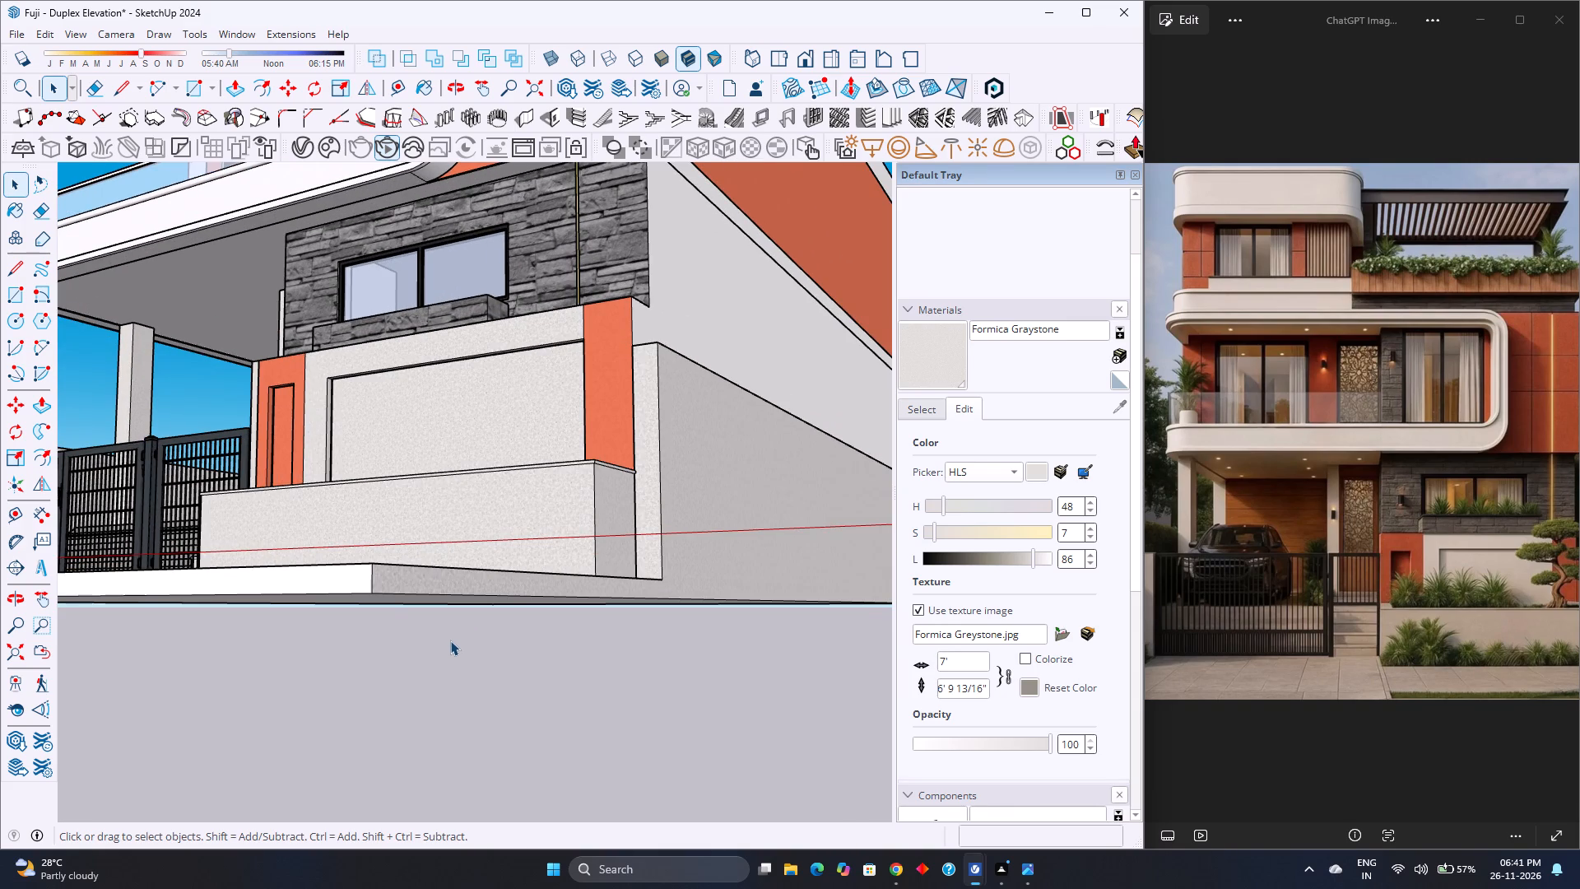
{"action": "scroll", "coordinate": [450, 643], "scroll_direction": "down", "scroll_amount": 2}
{"action": "scroll", "coordinate": [450, 645], "scroll_direction": "up", "scroll_amount": 2}
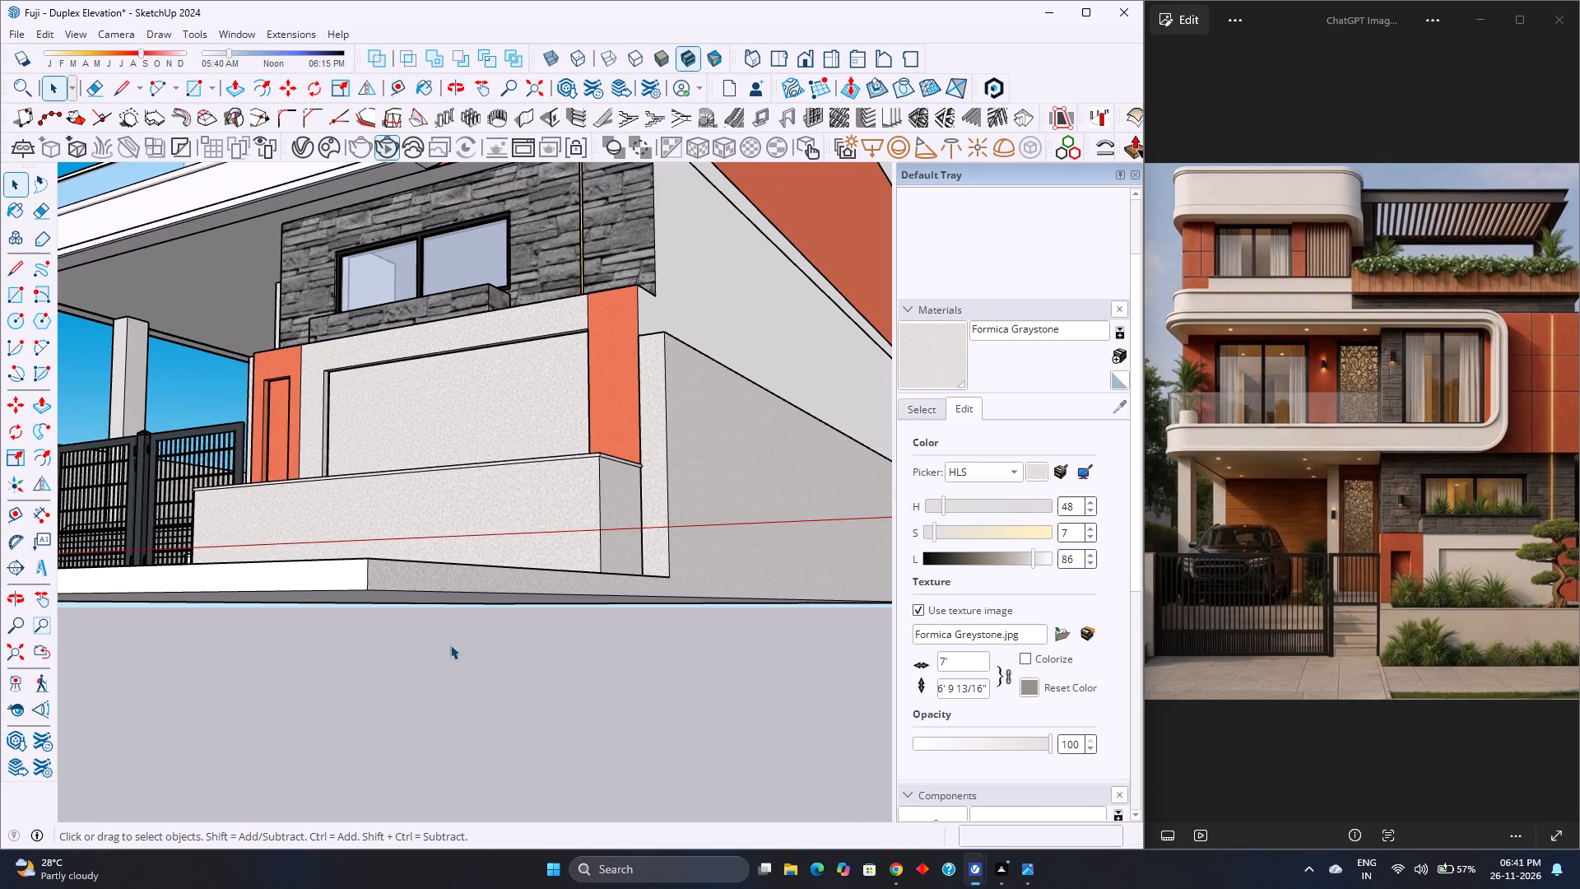
{"action": "scroll", "coordinate": [450, 645], "scroll_direction": "down", "scroll_amount": 3}
{"action": "scroll", "coordinate": [450, 645], "scroll_direction": "up", "scroll_amount": 3}
{"action": "scroll", "coordinate": [450, 645], "scroll_direction": "down", "scroll_amount": 3}
{"action": "scroll", "coordinate": [450, 645], "scroll_direction": "up", "scroll_amount": 4}
{"action": "scroll", "coordinate": [450, 645], "scroll_direction": "down", "scroll_amount": 4}
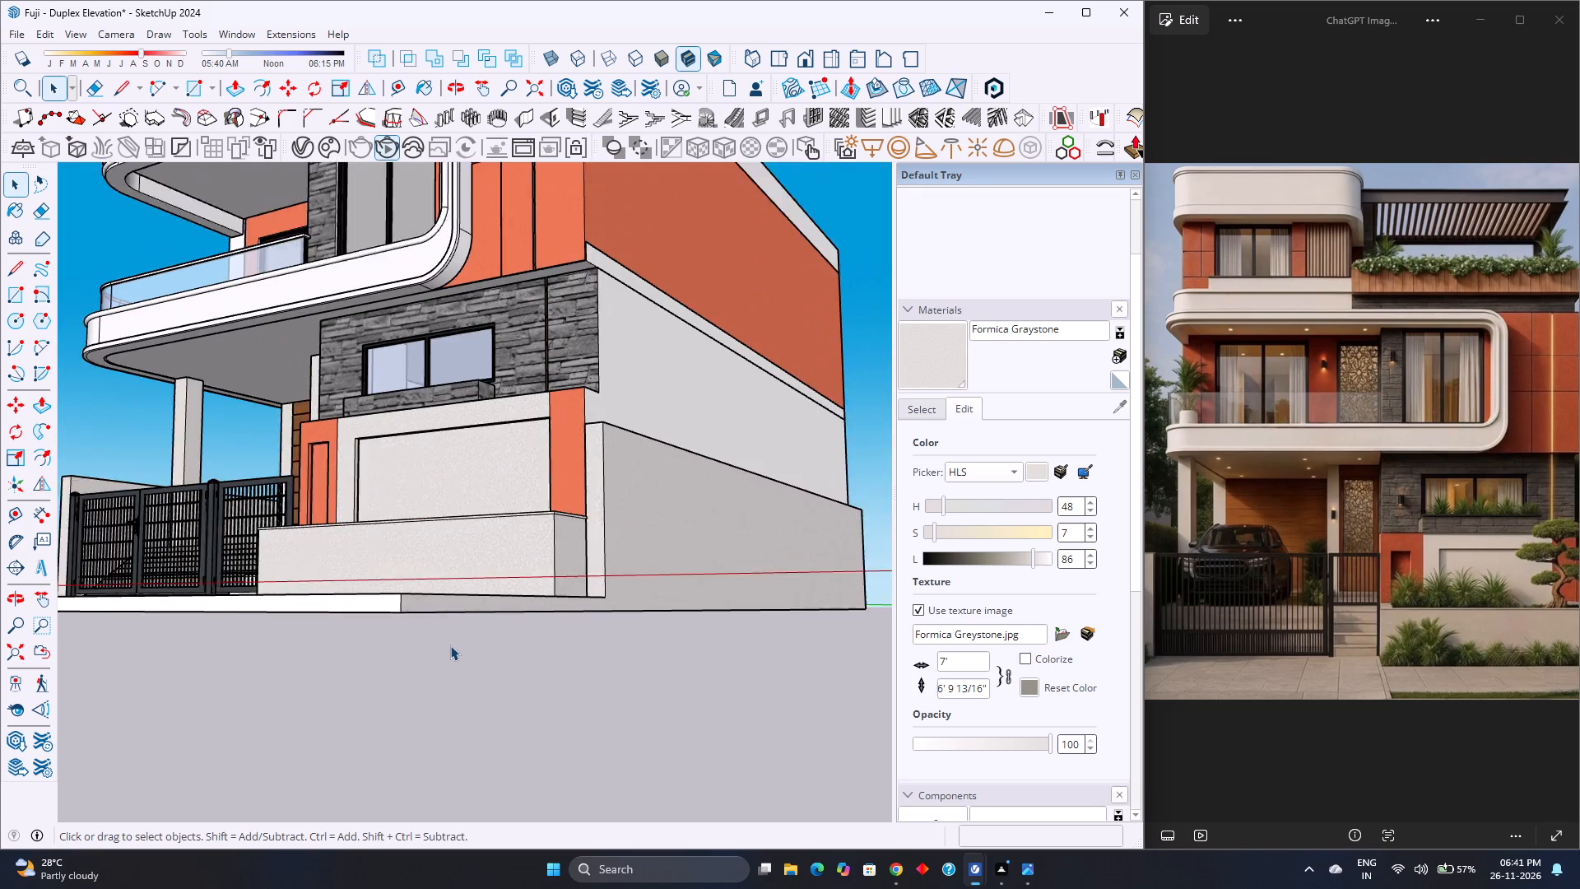
{"action": "scroll", "coordinate": [450, 645], "scroll_direction": "up", "scroll_amount": 2}
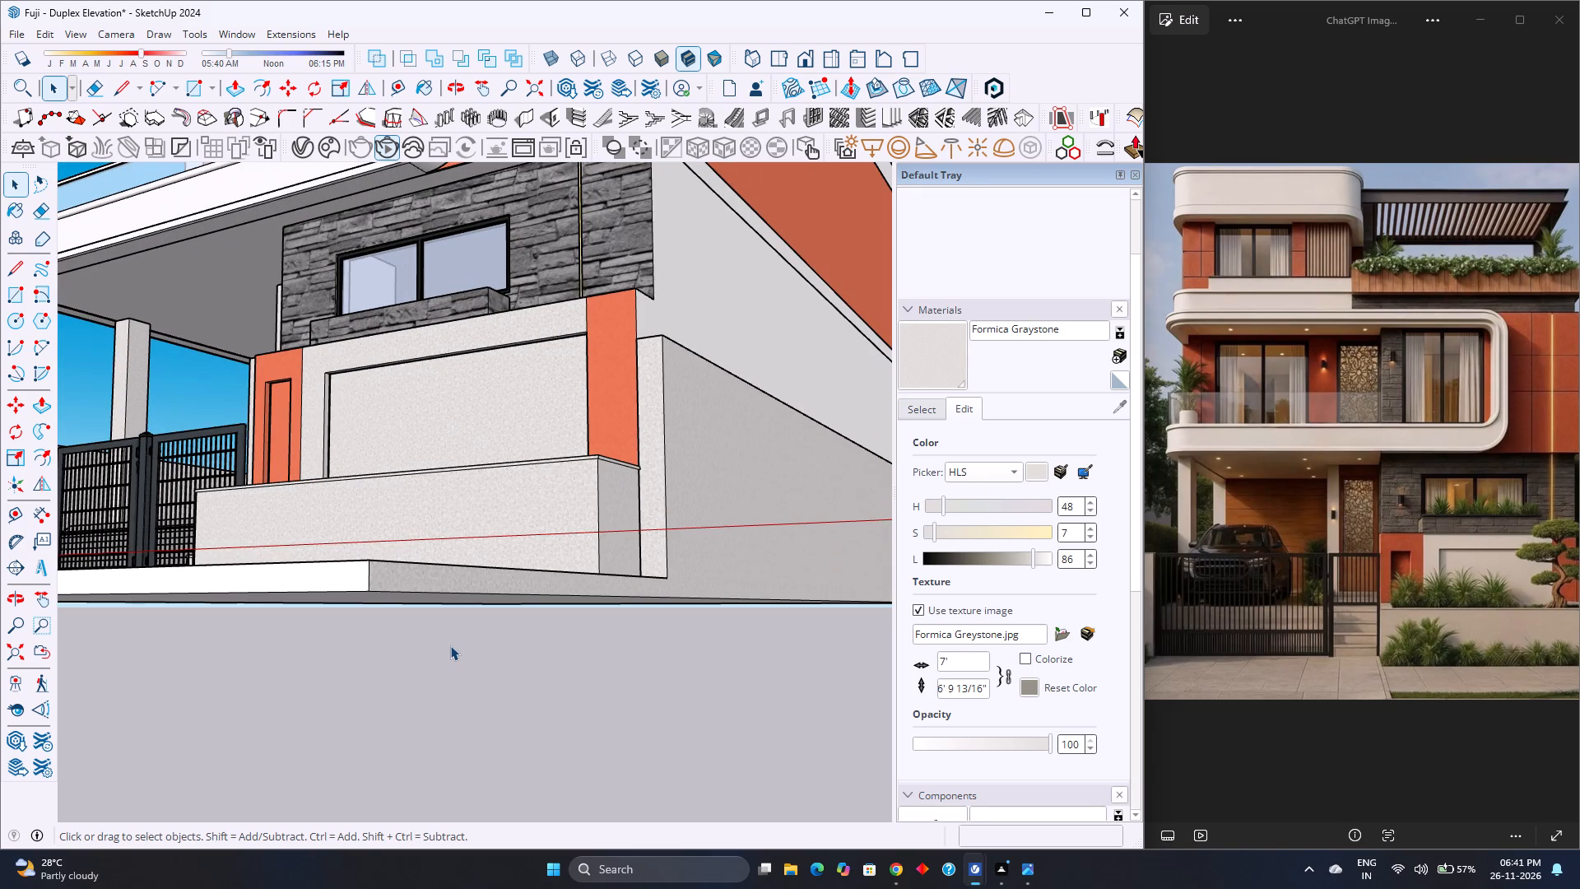
{"action": "scroll", "coordinate": [450, 645], "scroll_direction": "down", "scroll_amount": 2}
{"action": "scroll", "coordinate": [450, 645], "scroll_direction": "up", "scroll_amount": 4}
{"action": "scroll", "coordinate": [450, 645], "scroll_direction": "down", "scroll_amount": 3}
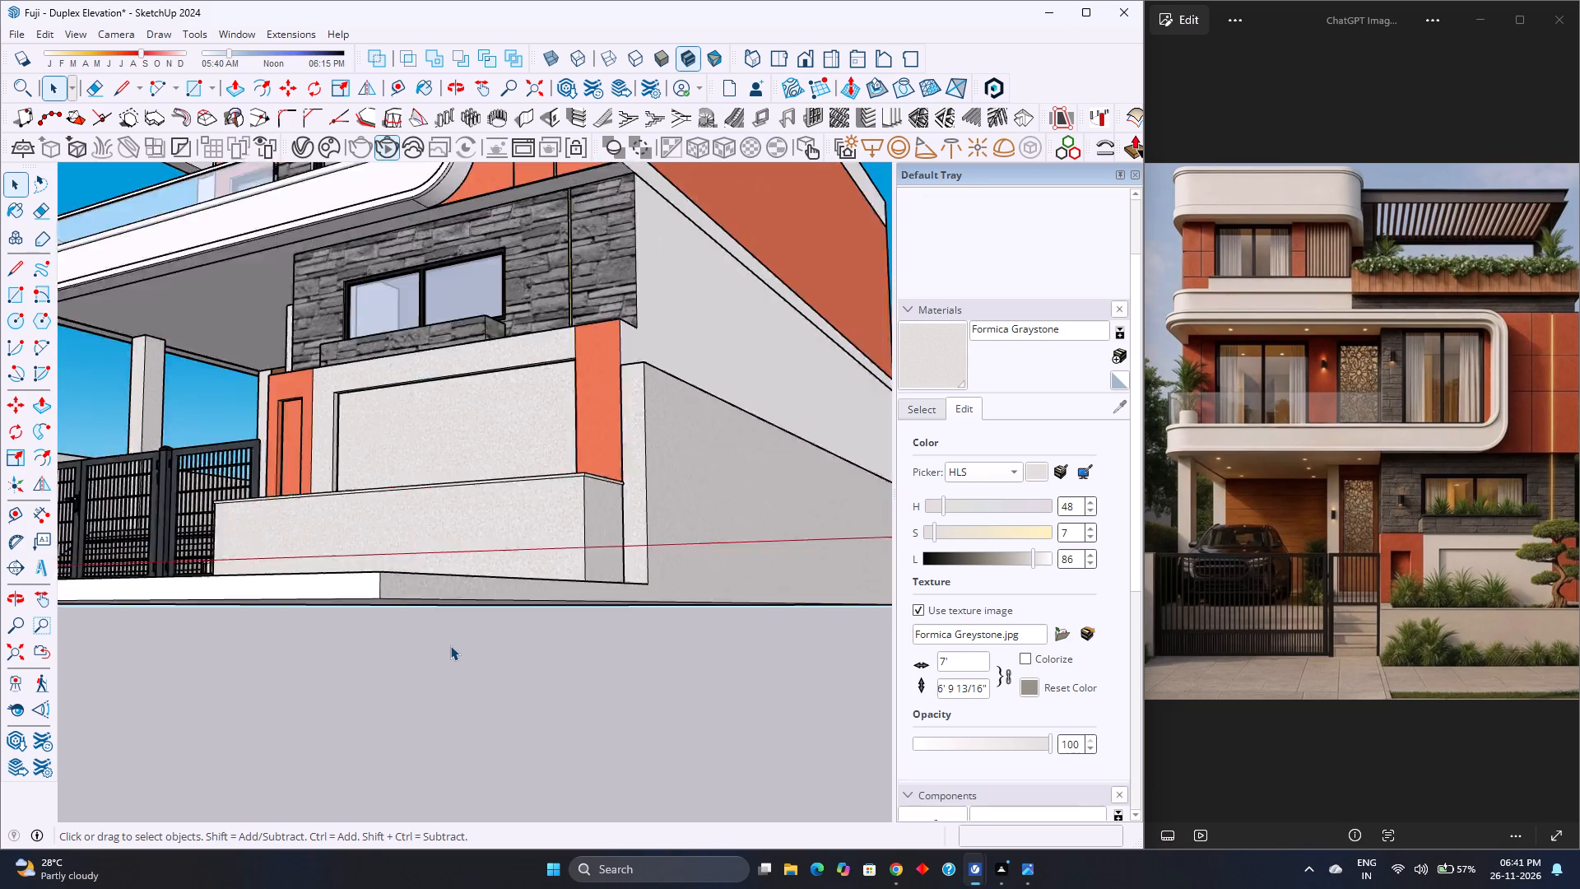
{"action": "scroll", "coordinate": [450, 645], "scroll_direction": "down", "scroll_amount": 1}
{"action": "scroll", "coordinate": [450, 645], "scroll_direction": "up", "scroll_amount": 3}
{"action": "scroll", "coordinate": [450, 645], "scroll_direction": "down", "scroll_amount": 3}
{"action": "scroll", "coordinate": [450, 645], "scroll_direction": "up", "scroll_amount": 3}
{"action": "scroll", "coordinate": [450, 645], "scroll_direction": "down", "scroll_amount": 2}
{"action": "scroll", "coordinate": [450, 645], "scroll_direction": "up", "scroll_amount": 2}
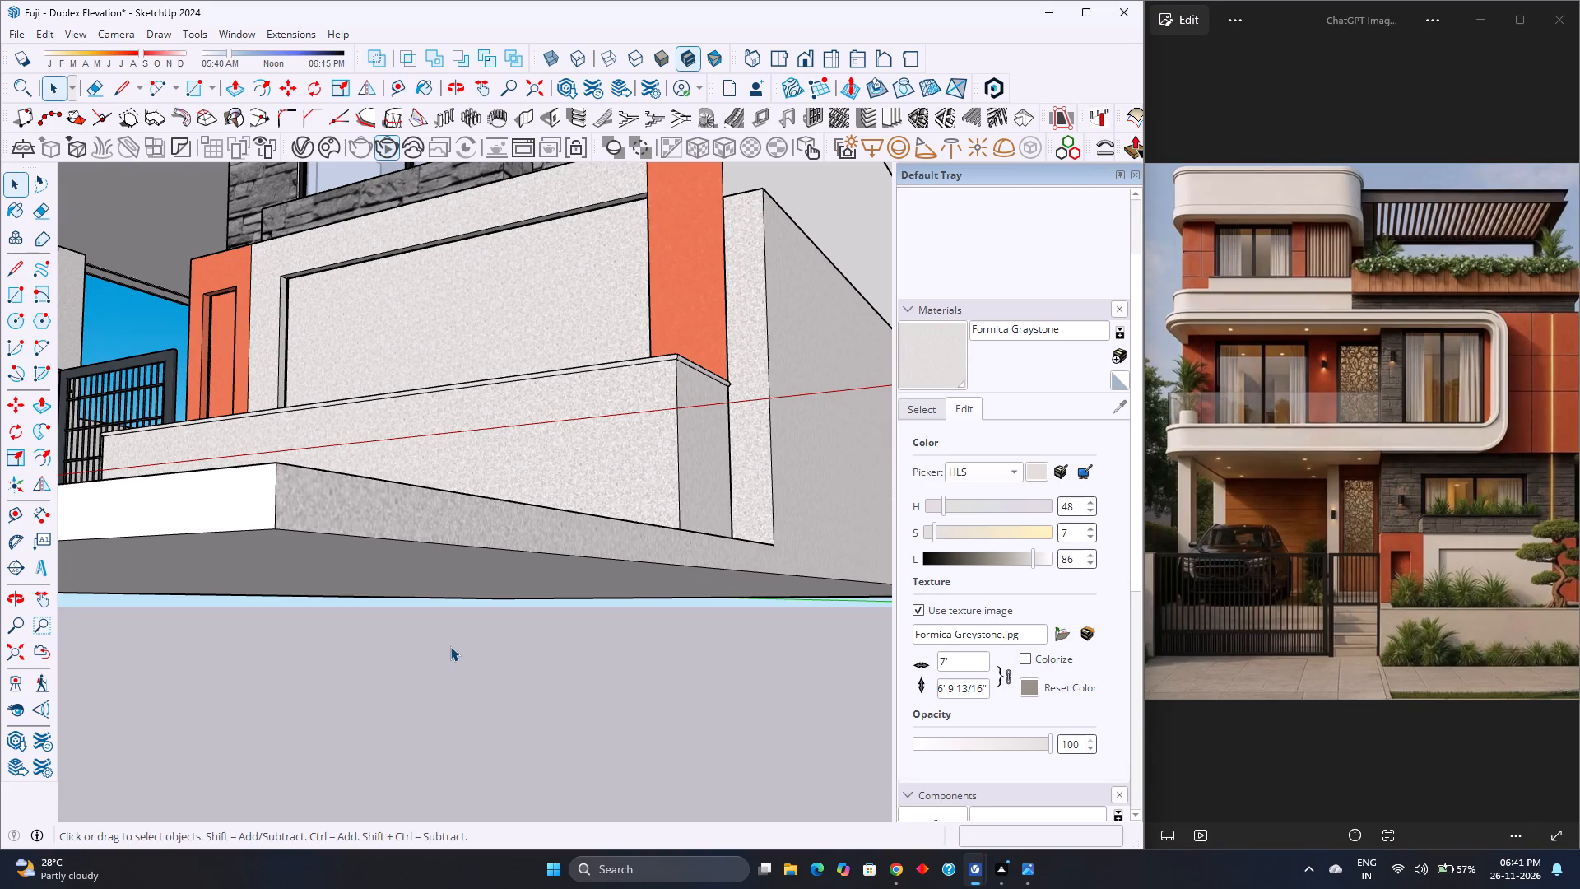
{"action": "scroll", "coordinate": [450, 646], "scroll_direction": "down", "scroll_amount": 3}
{"action": "scroll", "coordinate": [450, 649], "scroll_direction": "up", "scroll_amount": 3}
{"action": "scroll", "coordinate": [450, 649], "scroll_direction": "down", "scroll_amount": 3}
{"action": "scroll", "coordinate": [450, 649], "scroll_direction": "up", "scroll_amount": 2}
Review the whole front corner and side wall from ground level, comparing overall massing and cladding with the reference image.
{"action": "scroll", "coordinate": [450, 649], "scroll_direction": "down", "scroll_amount": 6}
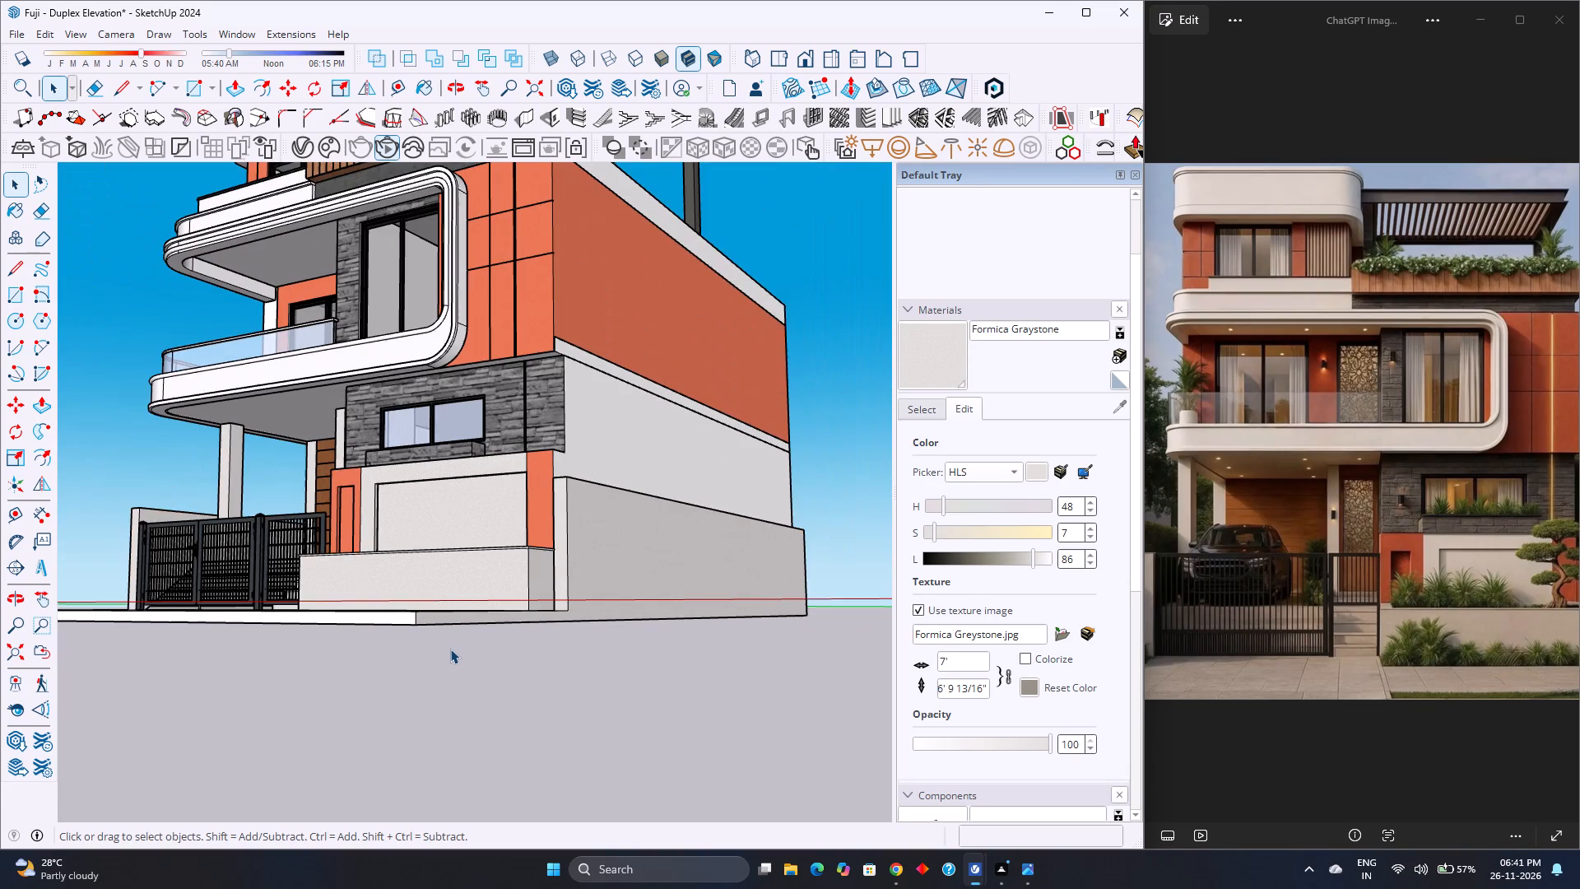
{"action": "scroll", "coordinate": [450, 649], "scroll_direction": "down", "scroll_amount": 4}
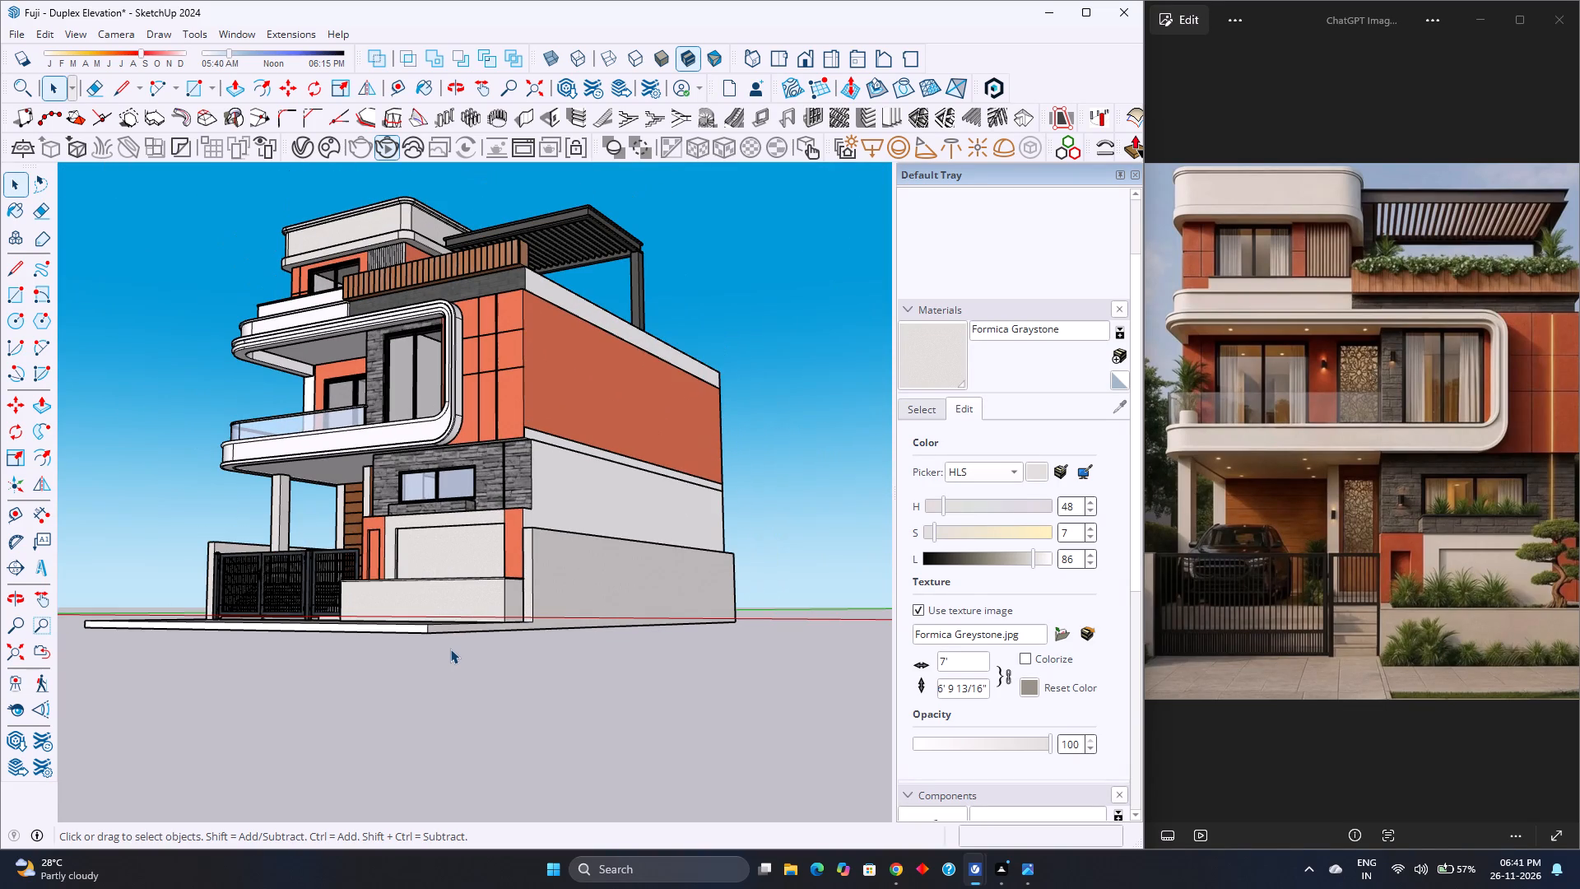
{"action": "scroll", "coordinate": [450, 649], "scroll_direction": "up", "scroll_amount": 1}
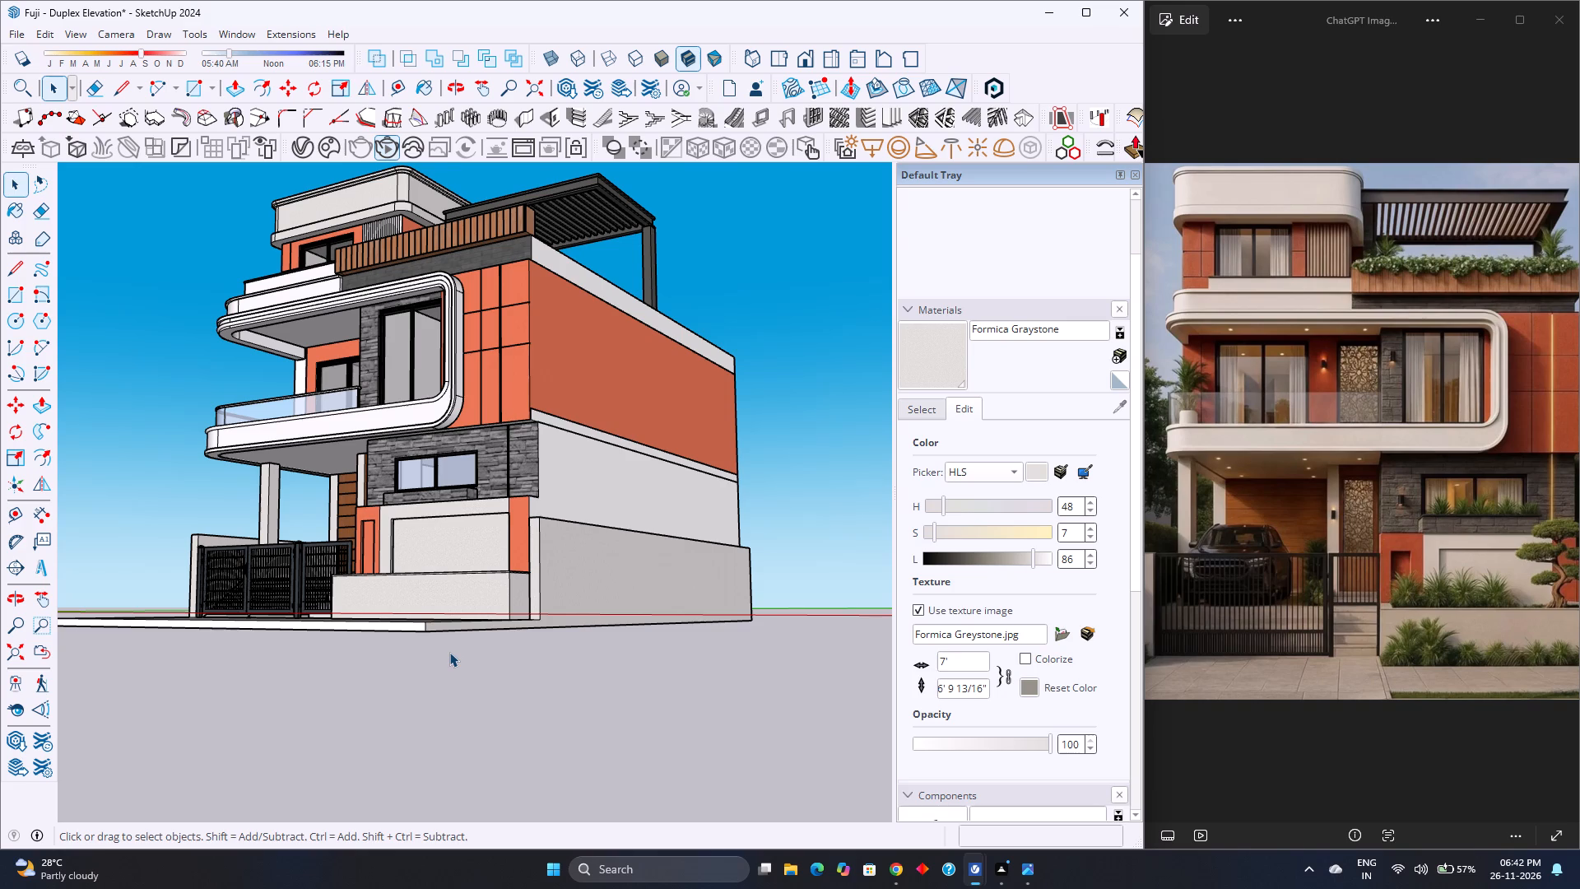
{"action": "scroll", "coordinate": [449, 652], "scroll_direction": "down", "scroll_amount": 1}
{"action": "scroll", "coordinate": [449, 652], "scroll_direction": "up", "scroll_amount": 3}
{"action": "scroll", "coordinate": [449, 652], "scroll_direction": "down", "scroll_amount": 3}
{"action": "scroll", "coordinate": [449, 652], "scroll_direction": "up", "scroll_amount": 2}
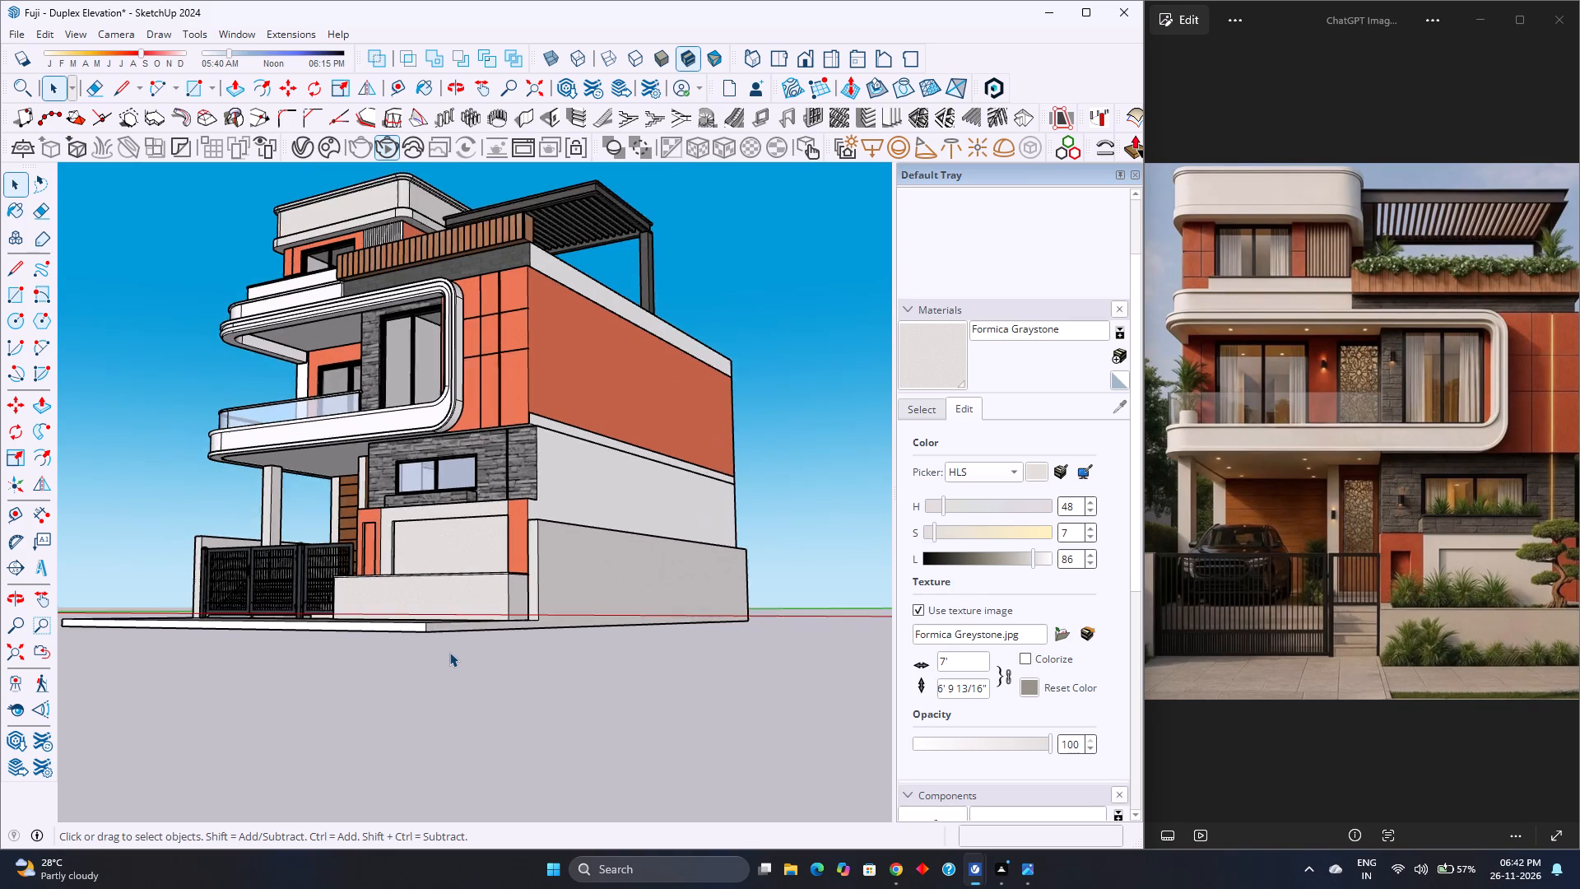
{"action": "scroll", "coordinate": [449, 652], "scroll_direction": "up", "scroll_amount": 1}
{"action": "scroll", "coordinate": [449, 652], "scroll_direction": "down", "scroll_amount": 1}
{"action": "scroll", "coordinate": [449, 652], "scroll_direction": "up", "scroll_amount": 1}
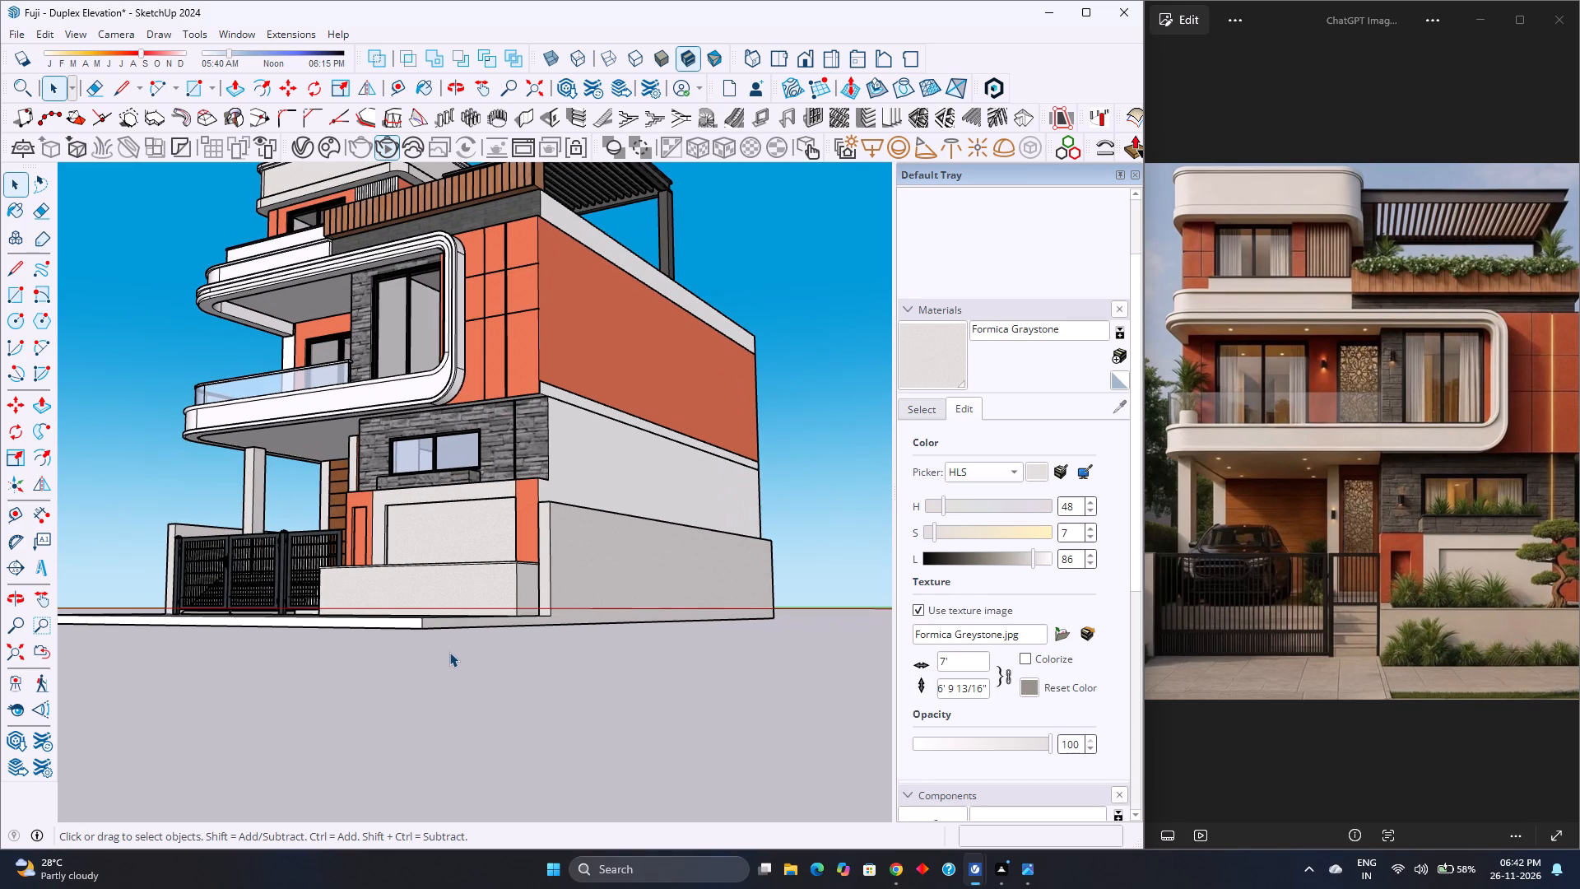
{"action": "scroll", "coordinate": [447, 657], "scroll_direction": "down", "scroll_amount": 2}
{"action": "scroll", "coordinate": [447, 659], "scroll_direction": "up", "scroll_amount": 3}
{"action": "scroll", "coordinate": [447, 659], "scroll_direction": "down", "scroll_amount": 1}
{"action": "scroll", "coordinate": [447, 659], "scroll_direction": "up", "scroll_amount": 2}
{"action": "scroll", "coordinate": [447, 659], "scroll_direction": "down", "scroll_amount": 4}
{"action": "scroll", "coordinate": [447, 659], "scroll_direction": "up", "scroll_amount": 3}
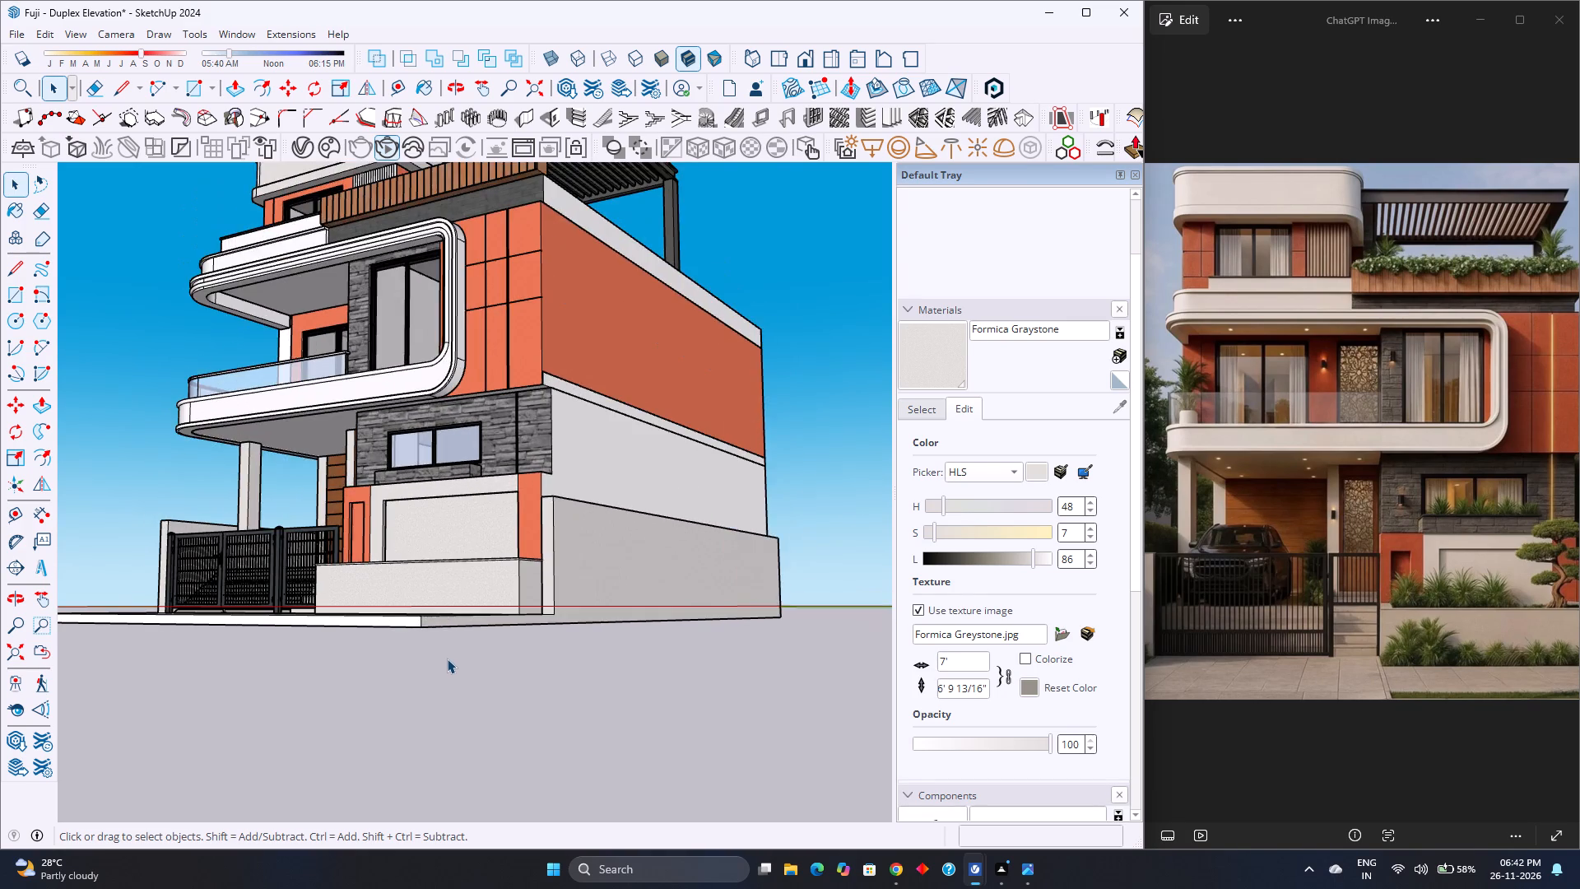
{"action": "scroll", "coordinate": [447, 659], "scroll_direction": "down", "scroll_amount": 4}
{"action": "scroll", "coordinate": [447, 659], "scroll_direction": "up", "scroll_amount": 5}
{"action": "scroll", "coordinate": [447, 659], "scroll_direction": "down", "scroll_amount": 5}
{"action": "scroll", "coordinate": [447, 659], "scroll_direction": "up", "scroll_amount": 4}
{"action": "scroll", "coordinate": [447, 659], "scroll_direction": "down", "scroll_amount": 4}
{"action": "scroll", "coordinate": [447, 659], "scroll_direction": "up", "scroll_amount": 4}
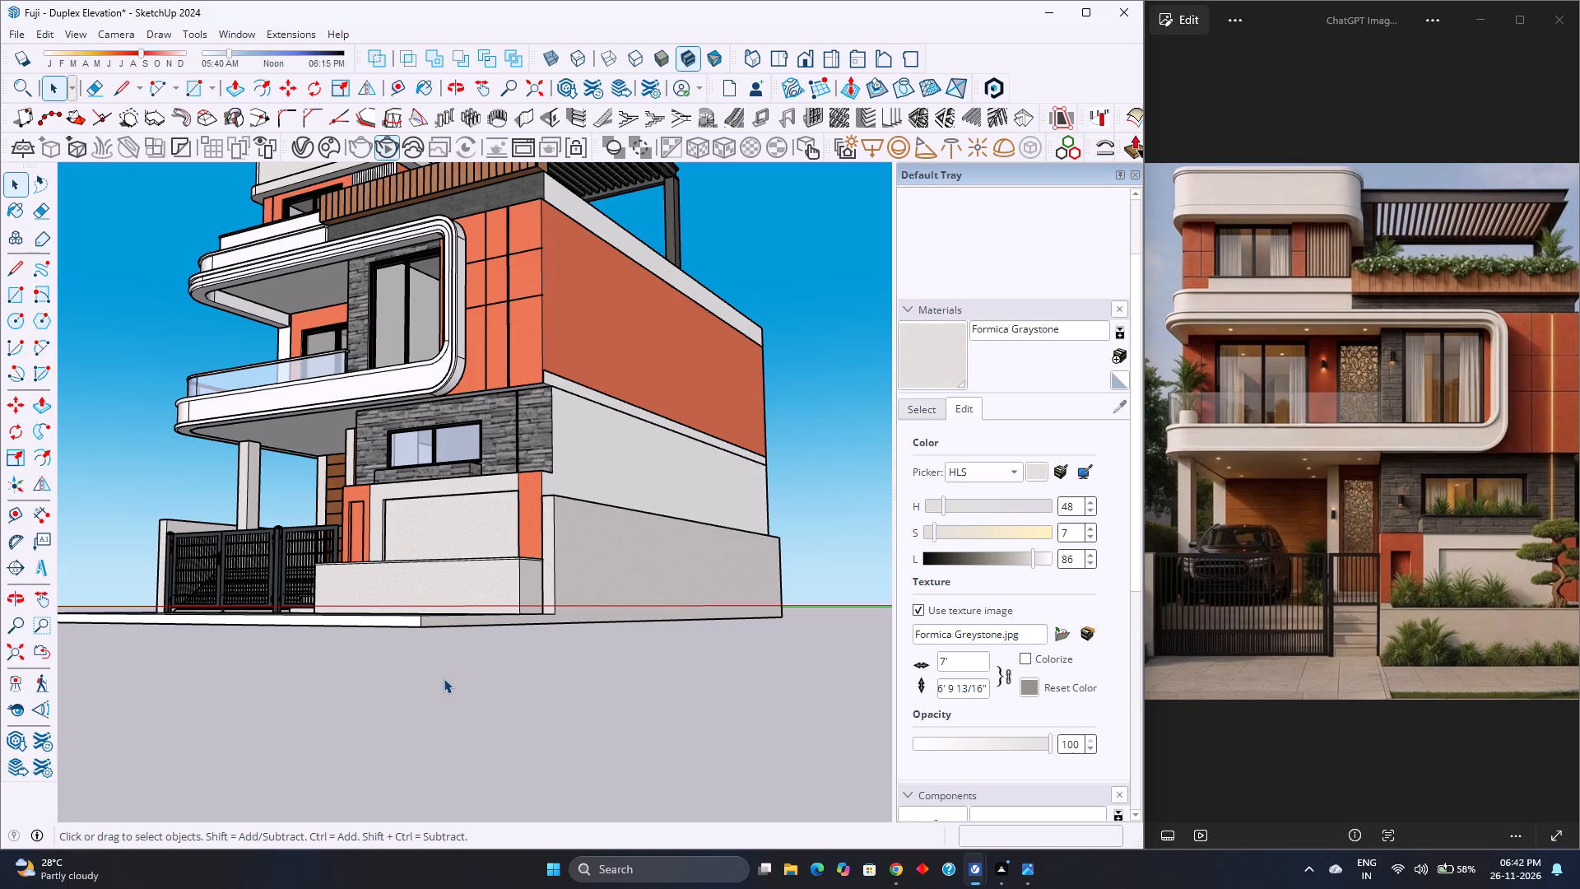
{"action": "scroll", "coordinate": [488, 812], "scroll_direction": "down", "scroll_amount": 5}
{"action": "scroll", "coordinate": [509, 602], "scroll_direction": "up", "scroll_amount": 4}
{"action": "scroll", "coordinate": [509, 603], "scroll_direction": "down", "scroll_amount": 4}
Review the front corner from a slightly raised angle, covering the driveway slab, gate, curved balcony band, orange panels and roof pergola.
{"action": "scroll", "coordinate": [509, 604], "scroll_direction": "up", "scroll_amount": 3}
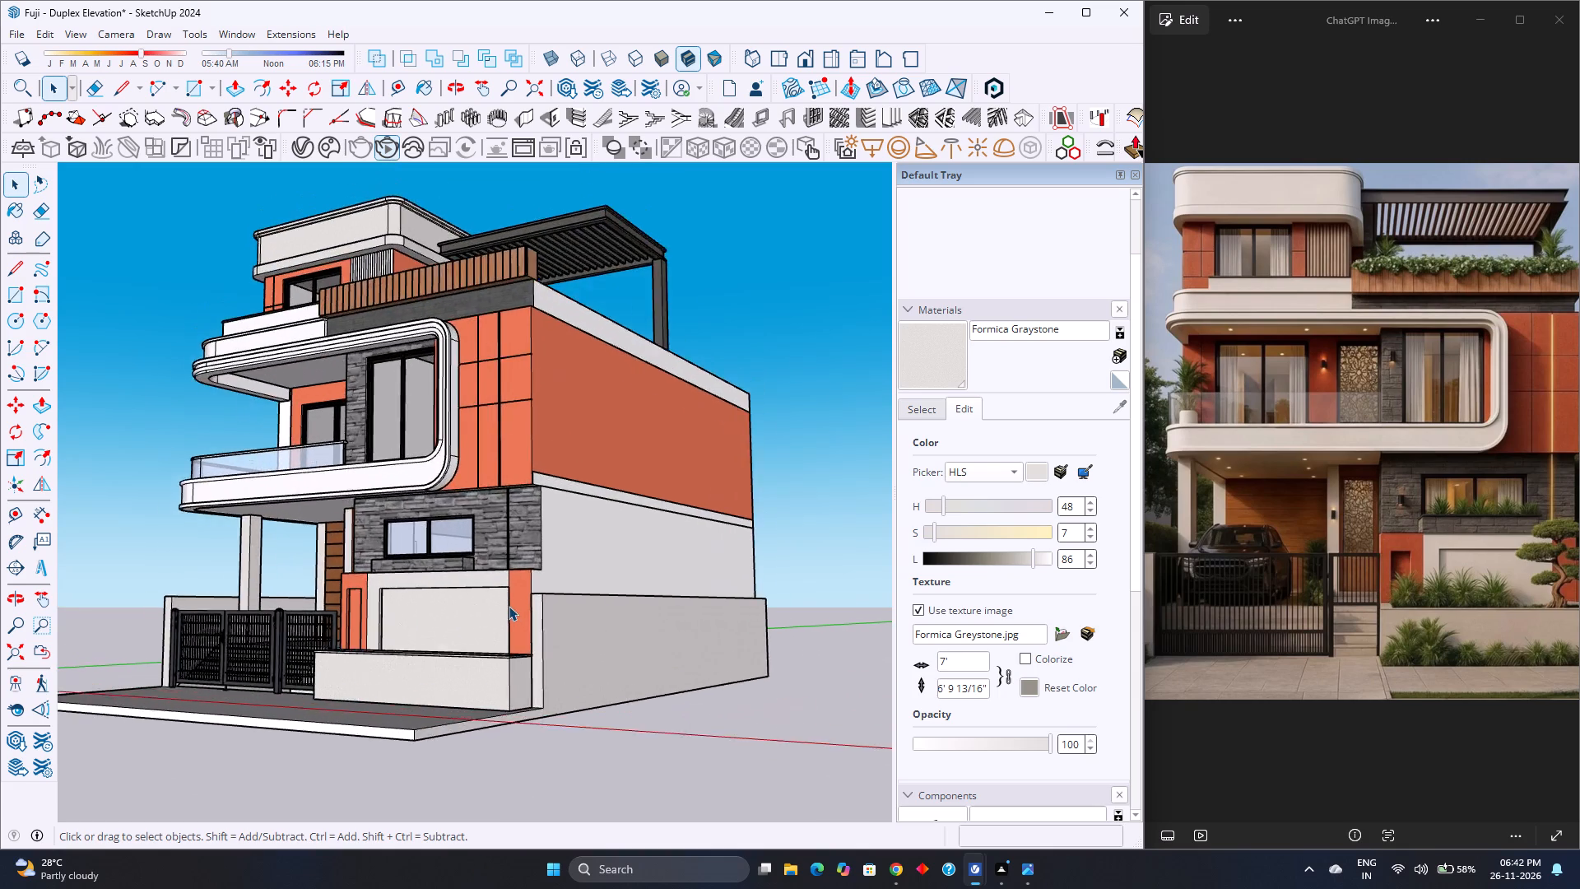
{"action": "scroll", "coordinate": [509, 606], "scroll_direction": "up", "scroll_amount": 1}
{"action": "scroll", "coordinate": [508, 607], "scroll_direction": "down", "scroll_amount": 2}
{"action": "scroll", "coordinate": [507, 610], "scroll_direction": "up", "scroll_amount": 2}
{"action": "scroll", "coordinate": [506, 611], "scroll_direction": "down", "scroll_amount": 4}
{"action": "scroll", "coordinate": [506, 611], "scroll_direction": "up", "scroll_amount": 5}
{"action": "scroll", "coordinate": [506, 611], "scroll_direction": "down", "scroll_amount": 4}
{"action": "scroll", "coordinate": [505, 613], "scroll_direction": "up", "scroll_amount": 2}
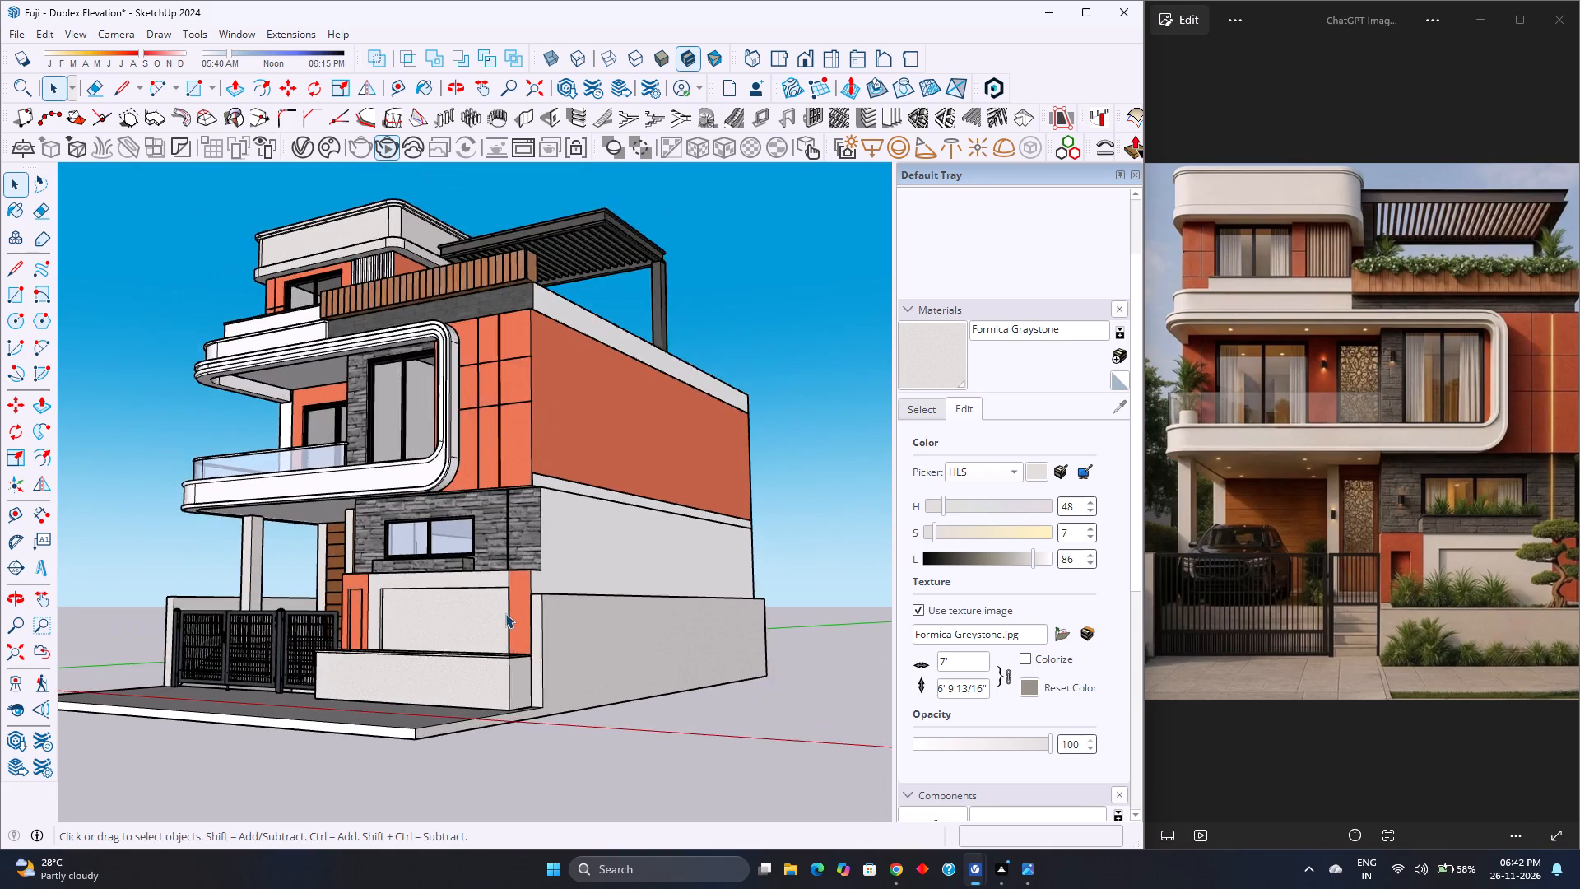
{"action": "scroll", "coordinate": [505, 613], "scroll_direction": "up", "scroll_amount": 2}
{"action": "scroll", "coordinate": [505, 613], "scroll_direction": "down", "scroll_amount": 4}
{"action": "scroll", "coordinate": [504, 619], "scroll_direction": "up", "scroll_amount": 4}
{"action": "scroll", "coordinate": [504, 619], "scroll_direction": "down", "scroll_amount": 3}
{"action": "scroll", "coordinate": [504, 620], "scroll_direction": "up", "scroll_amount": 4}
{"action": "scroll", "coordinate": [504, 620], "scroll_direction": "down", "scroll_amount": 5}
{"action": "scroll", "coordinate": [504, 620], "scroll_direction": "up", "scroll_amount": 5}
{"action": "scroll", "coordinate": [504, 620], "scroll_direction": "down", "scroll_amount": 5}
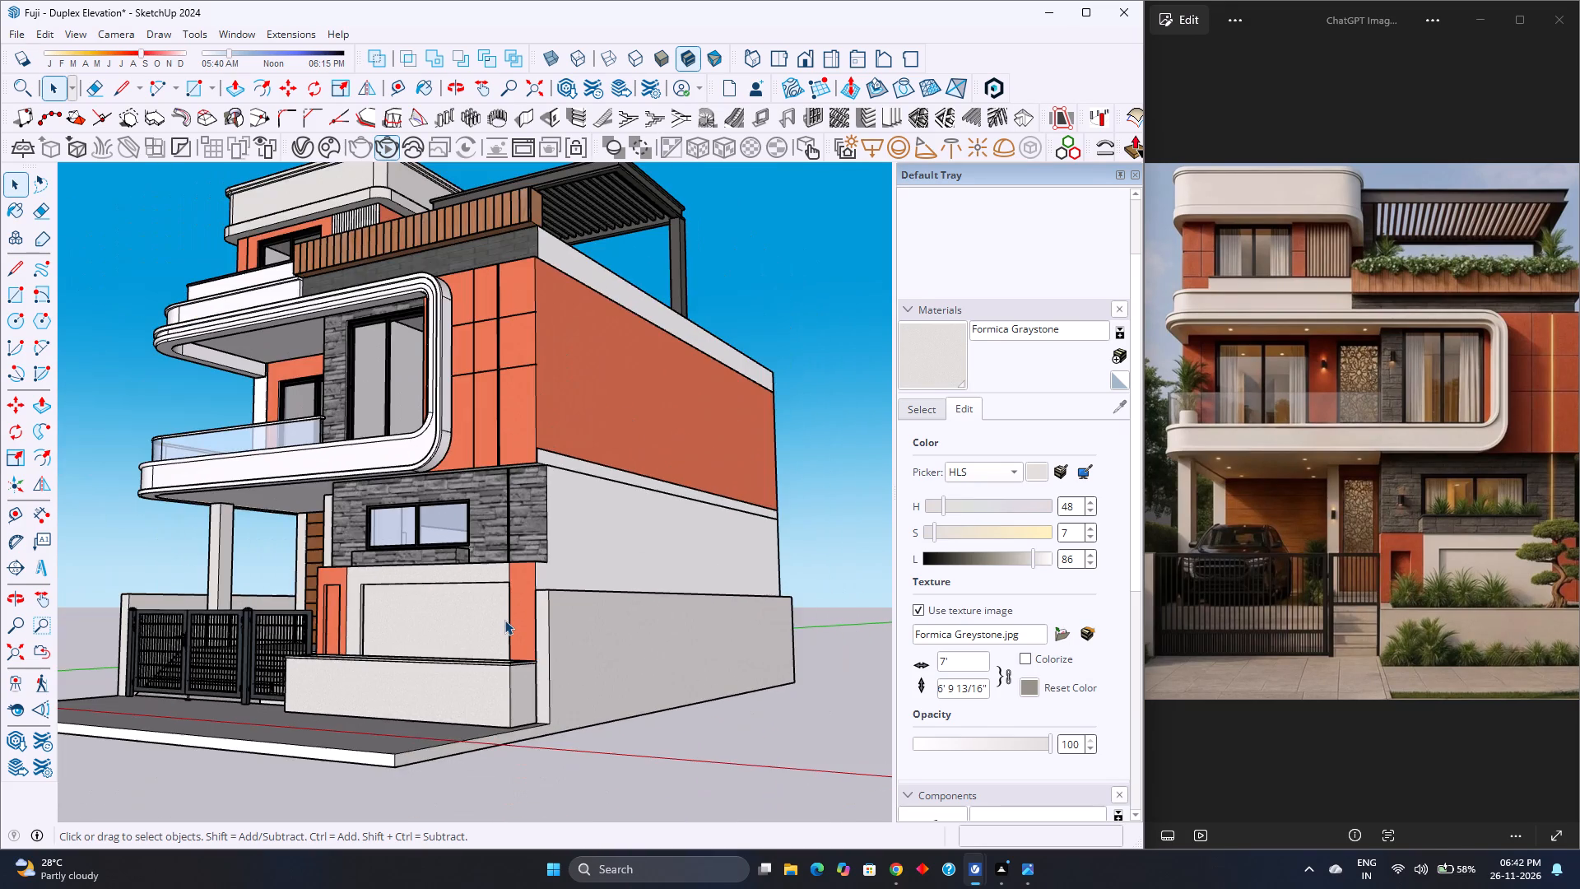
{"action": "scroll", "coordinate": [504, 620], "scroll_direction": "down", "scroll_amount": 6}
{"action": "scroll", "coordinate": [504, 620], "scroll_direction": "up", "scroll_amount": 4}
{"action": "scroll", "coordinate": [504, 620], "scroll_direction": "down", "scroll_amount": 3}
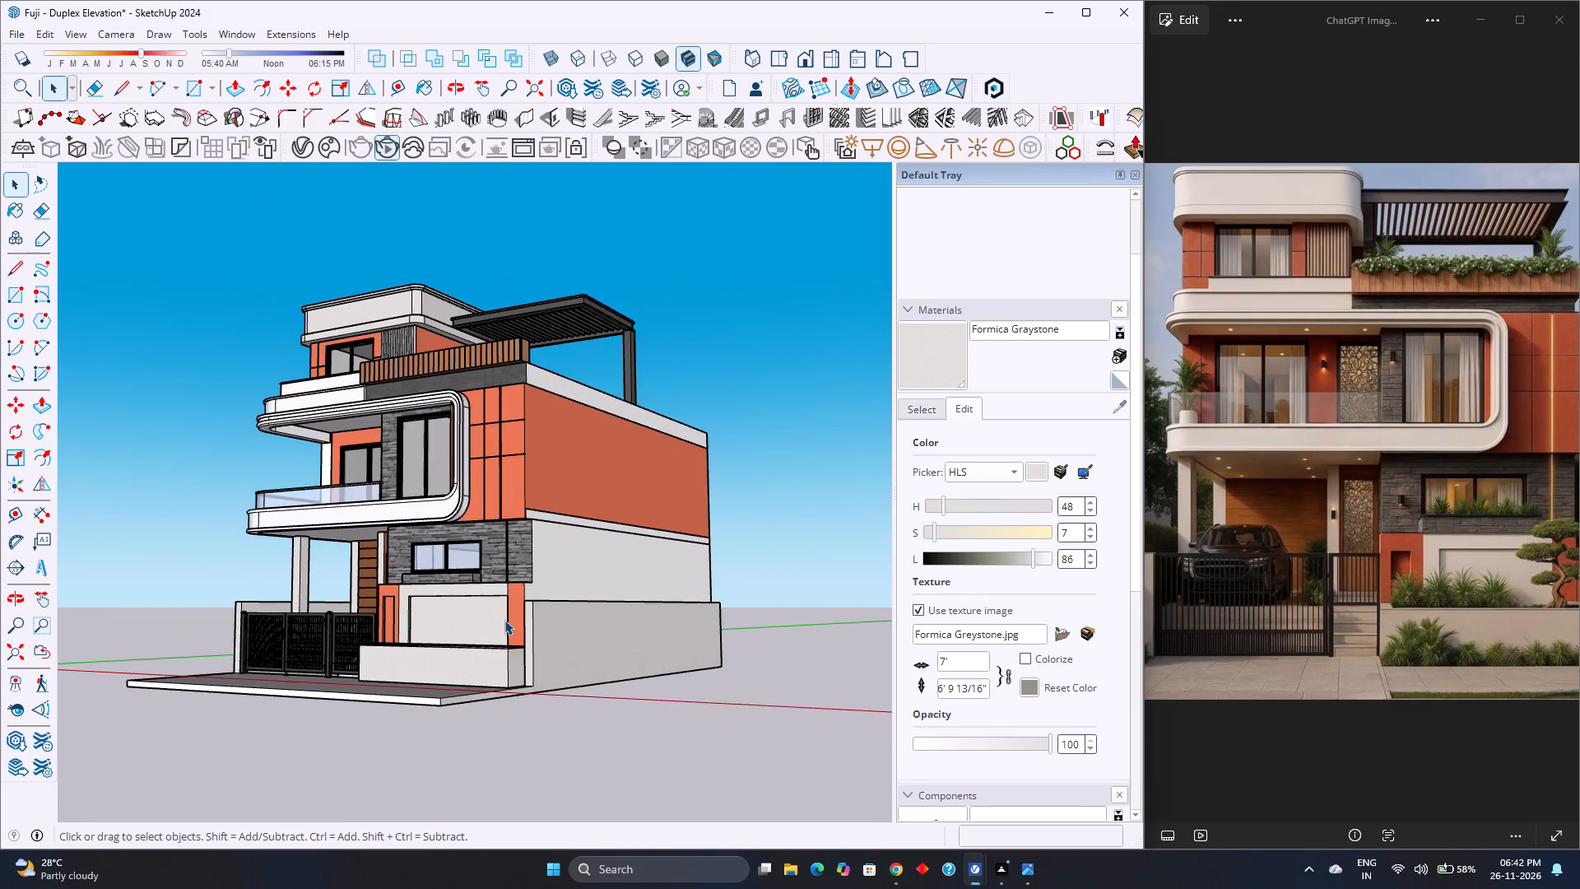
{"action": "scroll", "coordinate": [504, 620], "scroll_direction": "up", "scroll_amount": 4}
{"action": "scroll", "coordinate": [504, 620], "scroll_direction": "down", "scroll_amount": 3}
{"action": "scroll", "coordinate": [504, 620], "scroll_direction": "up", "scroll_amount": 3}
{"action": "scroll", "coordinate": [504, 620], "scroll_direction": "down", "scroll_amount": 3}
{"action": "scroll", "coordinate": [504, 620], "scroll_direction": "up", "scroll_amount": 3}
{"action": "scroll", "coordinate": [504, 620], "scroll_direction": "down", "scroll_amount": 4}
{"action": "scroll", "coordinate": [504, 620], "scroll_direction": "up", "scroll_amount": 4}
{"action": "scroll", "coordinate": [504, 620], "scroll_direction": "down", "scroll_amount": 4}
{"action": "scroll", "coordinate": [504, 622], "scroll_direction": "up", "scroll_amount": 3}
{"action": "scroll", "coordinate": [504, 623], "scroll_direction": "down", "scroll_amount": 3}
{"action": "scroll", "coordinate": [504, 623], "scroll_direction": "up", "scroll_amount": 3}
{"action": "scroll", "coordinate": [504, 623], "scroll_direction": "down", "scroll_amount": 3}
{"action": "scroll", "coordinate": [504, 623], "scroll_direction": "up", "scroll_amount": 4}
{"action": "scroll", "coordinate": [504, 623], "scroll_direction": "down", "scroll_amount": 5}
{"action": "scroll", "coordinate": [504, 623], "scroll_direction": "up", "scroll_amount": 3}
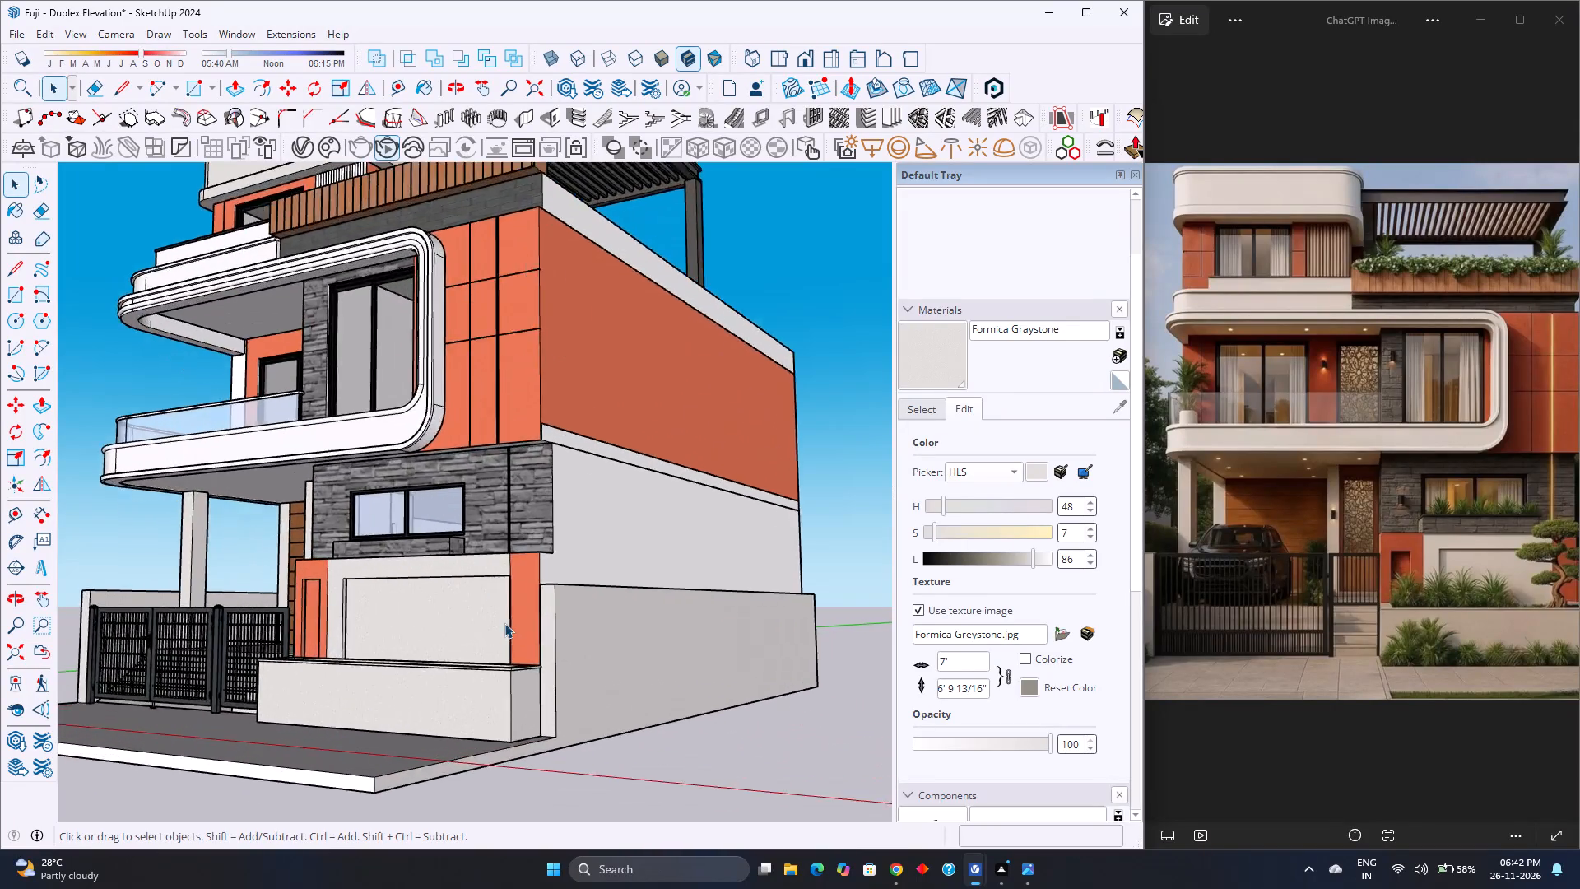
{"action": "scroll", "coordinate": [504, 623], "scroll_direction": "up", "scroll_amount": 1}
{"action": "scroll", "coordinate": [504, 624], "scroll_direction": "down", "scroll_amount": 4}
{"action": "scroll", "coordinate": [504, 625], "scroll_direction": "up", "scroll_amount": 4}
{"action": "scroll", "coordinate": [504, 626], "scroll_direction": "down", "scroll_amount": 3}
{"action": "scroll", "coordinate": [504, 626], "scroll_direction": "up", "scroll_amount": 3}
{"action": "scroll", "coordinate": [504, 626], "scroll_direction": "down", "scroll_amount": 4}
{"action": "scroll", "coordinate": [504, 626], "scroll_direction": "up", "scroll_amount": 4}
{"action": "scroll", "coordinate": [504, 626], "scroll_direction": "down", "scroll_amount": 4}
{"action": "scroll", "coordinate": [504, 626], "scroll_direction": "up", "scroll_amount": 4}
{"action": "scroll", "coordinate": [504, 626], "scroll_direction": "down", "scroll_amount": 4}
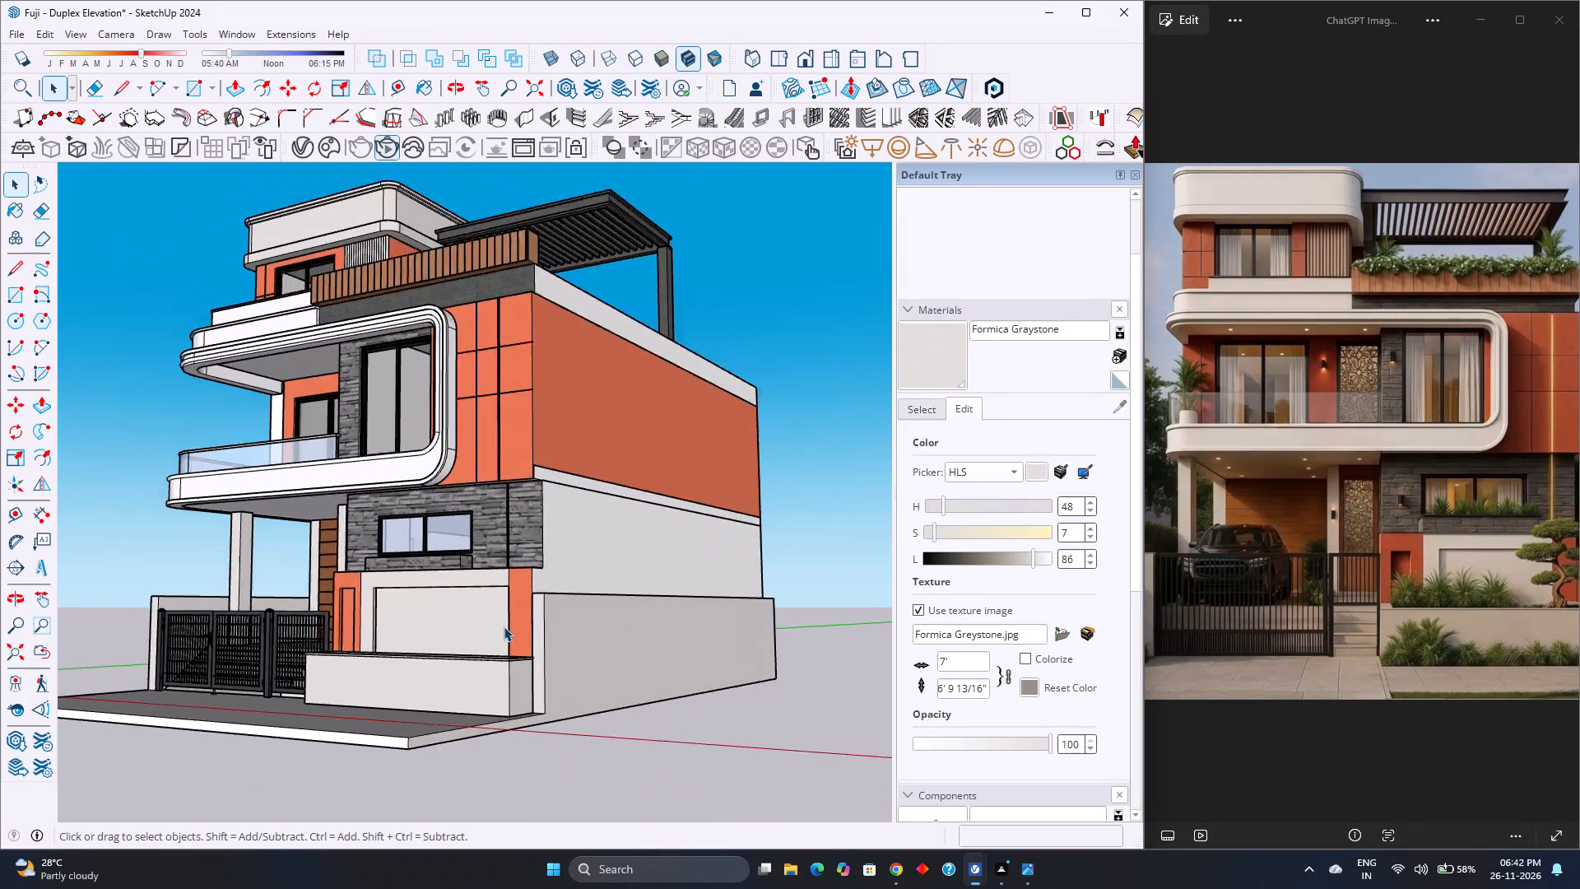
{"action": "scroll", "coordinate": [504, 626], "scroll_direction": "up", "scroll_amount": 4}
{"action": "scroll", "coordinate": [504, 626], "scroll_direction": "down", "scroll_amount": 4}
{"action": "scroll", "coordinate": [504, 628], "scroll_direction": "up", "scroll_amount": 4}
{"action": "scroll", "coordinate": [504, 628], "scroll_direction": "down", "scroll_amount": 4}
{"action": "scroll", "coordinate": [504, 628], "scroll_direction": "up", "scroll_amount": 4}
{"action": "scroll", "coordinate": [504, 628], "scroll_direction": "down", "scroll_amount": 1}
Examine the speckled greystone texture of the framed wall panel and the adjoining orange pillar's texture at close range.
{"action": "scroll", "coordinate": [504, 628], "scroll_direction": "up", "scroll_amount": 9}
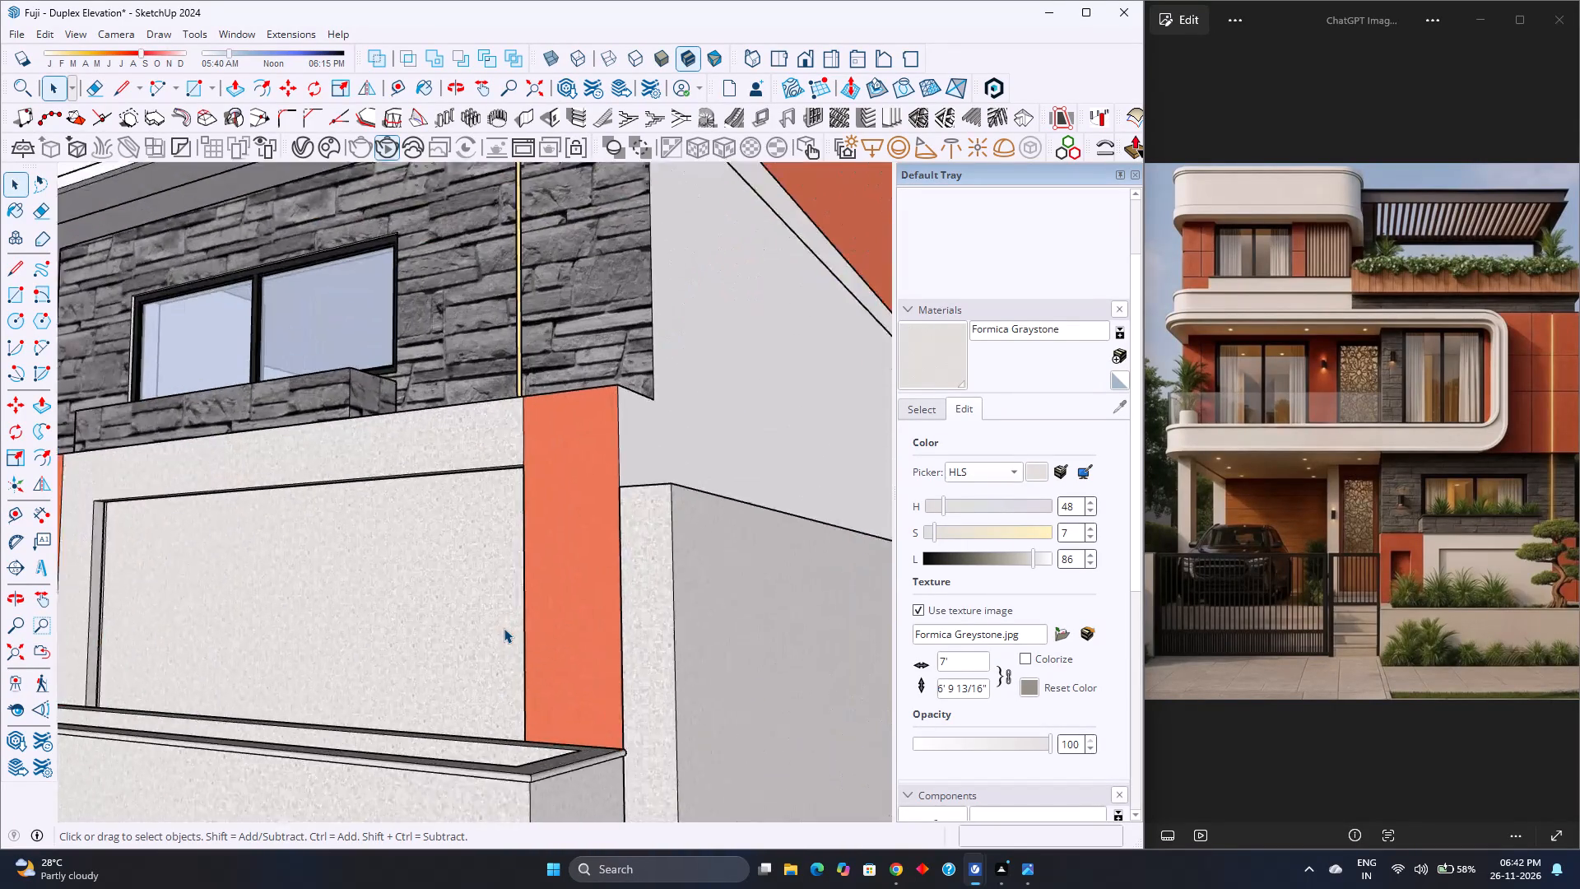
{"action": "scroll", "coordinate": [504, 628], "scroll_direction": "up", "scroll_amount": 4}
{"action": "scroll", "coordinate": [504, 628], "scroll_direction": "down", "scroll_amount": 4}
{"action": "scroll", "coordinate": [504, 628], "scroll_direction": "up", "scroll_amount": 4}
{"action": "scroll", "coordinate": [504, 629], "scroll_direction": "down", "scroll_amount": 4}
{"action": "scroll", "coordinate": [504, 629], "scroll_direction": "up", "scroll_amount": 4}
{"action": "scroll", "coordinate": [504, 629], "scroll_direction": "down", "scroll_amount": 5}
{"action": "scroll", "coordinate": [504, 629], "scroll_direction": "up", "scroll_amount": 4}
{"action": "scroll", "coordinate": [504, 629], "scroll_direction": "down", "scroll_amount": 4}
{"action": "scroll", "coordinate": [504, 630], "scroll_direction": "up", "scroll_amount": 5}
{"action": "scroll", "coordinate": [504, 630], "scroll_direction": "down", "scroll_amount": 4}
{"action": "scroll", "coordinate": [504, 630], "scroll_direction": "up", "scroll_amount": 3}
{"action": "scroll", "coordinate": [504, 630], "scroll_direction": "down", "scroll_amount": 4}
{"action": "scroll", "coordinate": [504, 630], "scroll_direction": "up", "scroll_amount": 4}
{"action": "scroll", "coordinate": [504, 630], "scroll_direction": "down", "scroll_amount": 4}
{"action": "scroll", "coordinate": [504, 630], "scroll_direction": "up", "scroll_amount": 4}
{"action": "scroll", "coordinate": [504, 630], "scroll_direction": "down", "scroll_amount": 4}
{"action": "scroll", "coordinate": [504, 630], "scroll_direction": "up", "scroll_amount": 4}
{"action": "scroll", "coordinate": [504, 630], "scroll_direction": "down", "scroll_amount": 2}
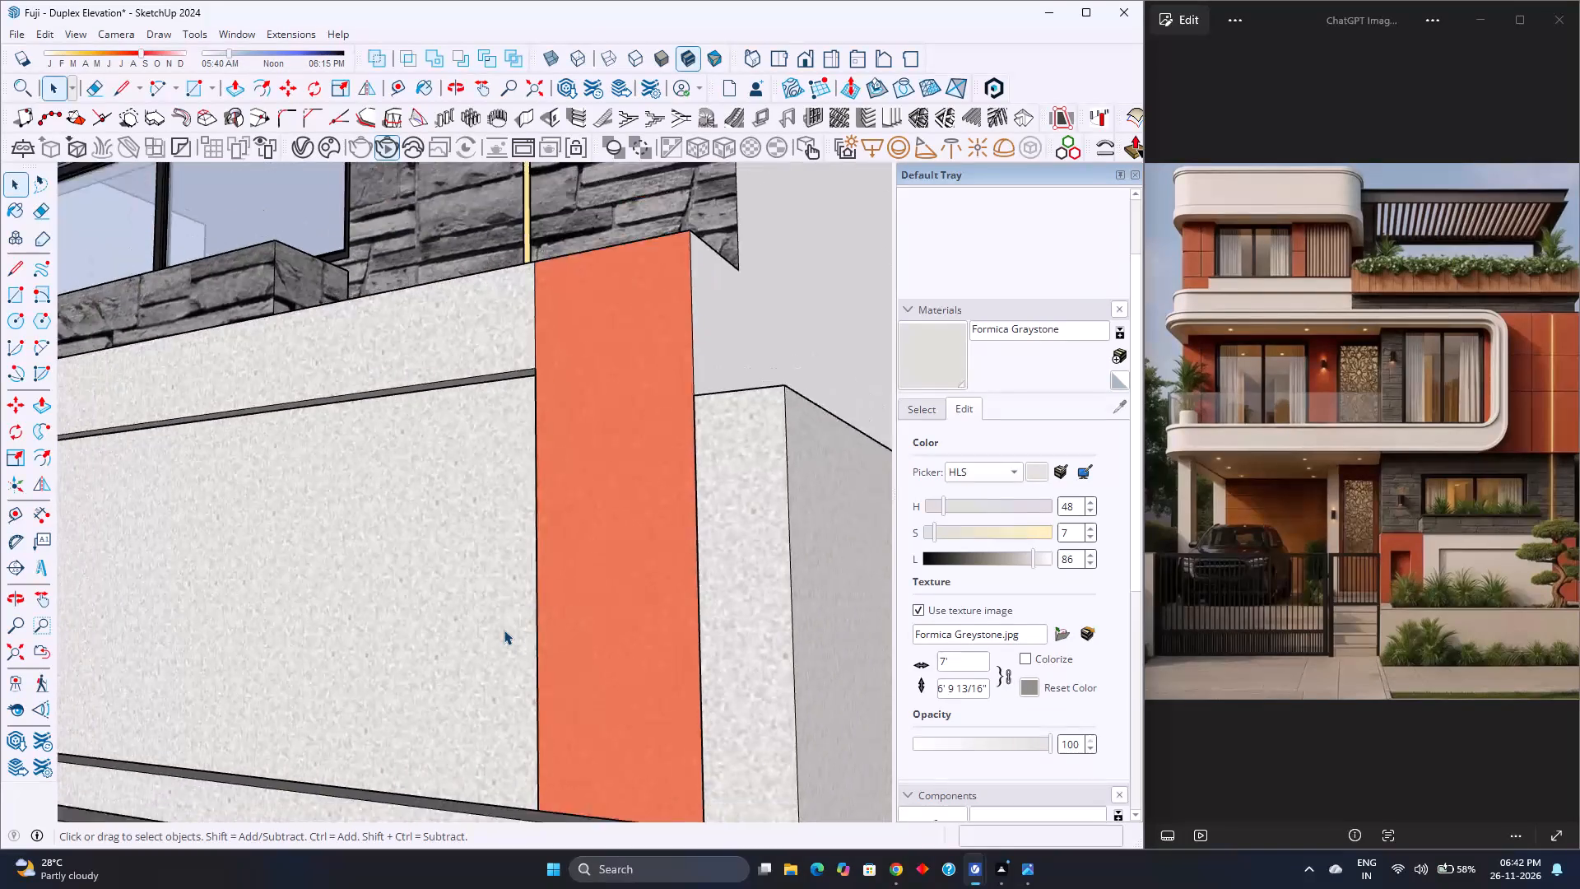
{"action": "scroll", "coordinate": [504, 630], "scroll_direction": "down", "scroll_amount": 1}
{"action": "scroll", "coordinate": [504, 630], "scroll_direction": "up", "scroll_amount": 4}
{"action": "scroll", "coordinate": [504, 630], "scroll_direction": "down", "scroll_amount": 1}
{"action": "scroll", "coordinate": [504, 630], "scroll_direction": "up", "scroll_amount": 3}
{"action": "scroll", "coordinate": [504, 630], "scroll_direction": "down", "scroll_amount": 3}
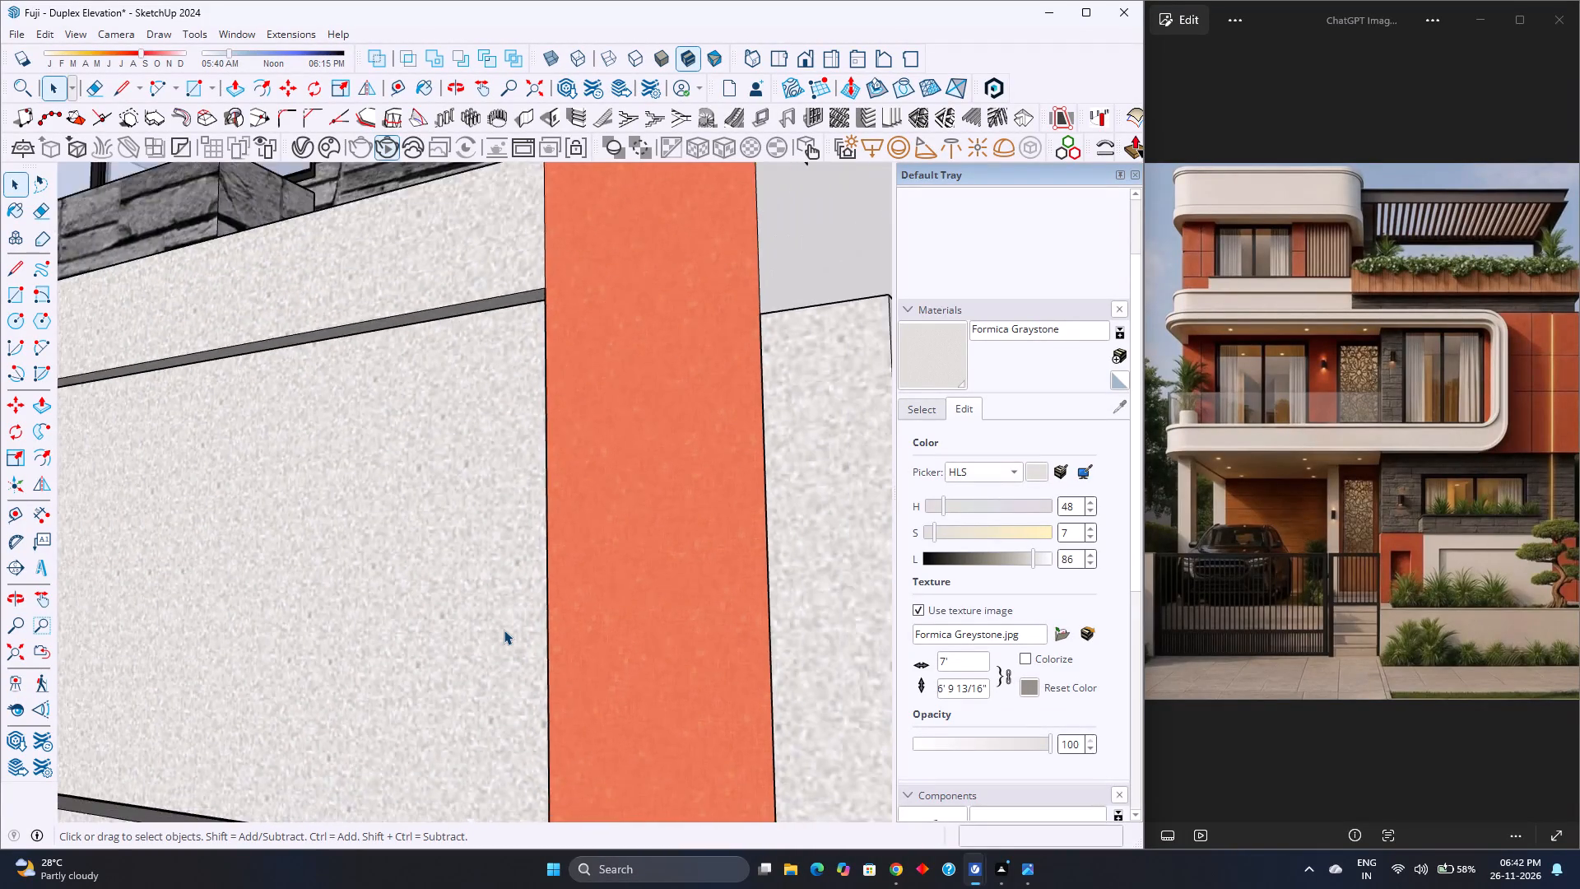
{"action": "scroll", "coordinate": [504, 630], "scroll_direction": "up", "scroll_amount": 3}
{"action": "scroll", "coordinate": [504, 630], "scroll_direction": "down", "scroll_amount": 5}
{"action": "scroll", "coordinate": [504, 630], "scroll_direction": "up", "scroll_amount": 9}
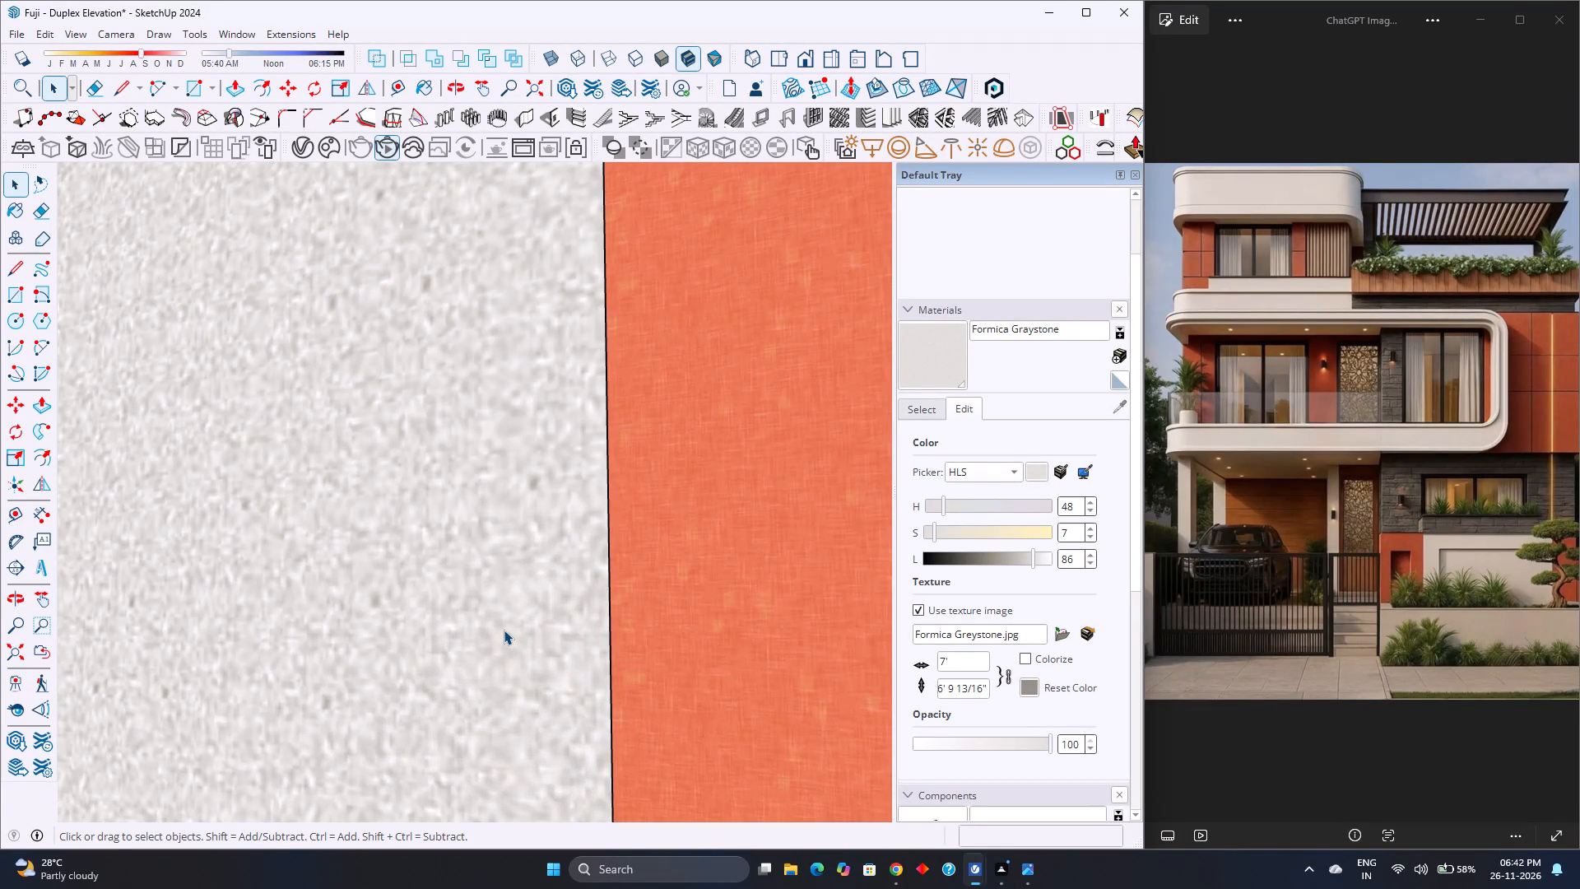
{"action": "scroll", "coordinate": [504, 630], "scroll_direction": "down", "scroll_amount": 4}
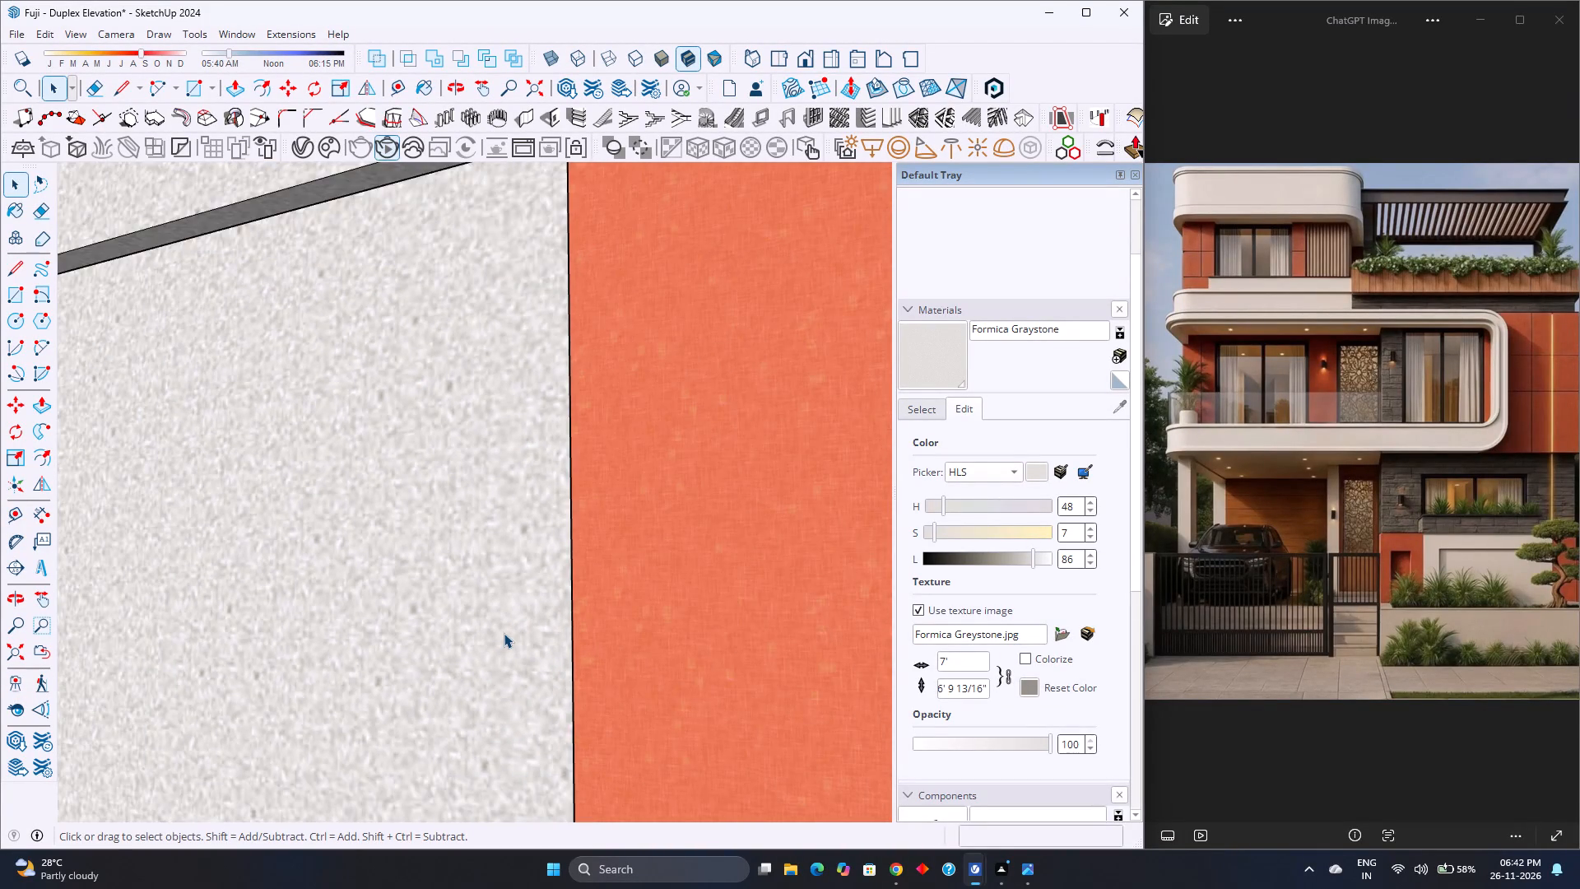
{"action": "scroll", "coordinate": [504, 633], "scroll_direction": "up", "scroll_amount": 3}
{"action": "scroll", "coordinate": [504, 633], "scroll_direction": "down", "scroll_amount": 3}
{"action": "scroll", "coordinate": [504, 633], "scroll_direction": "up", "scroll_amount": 1}
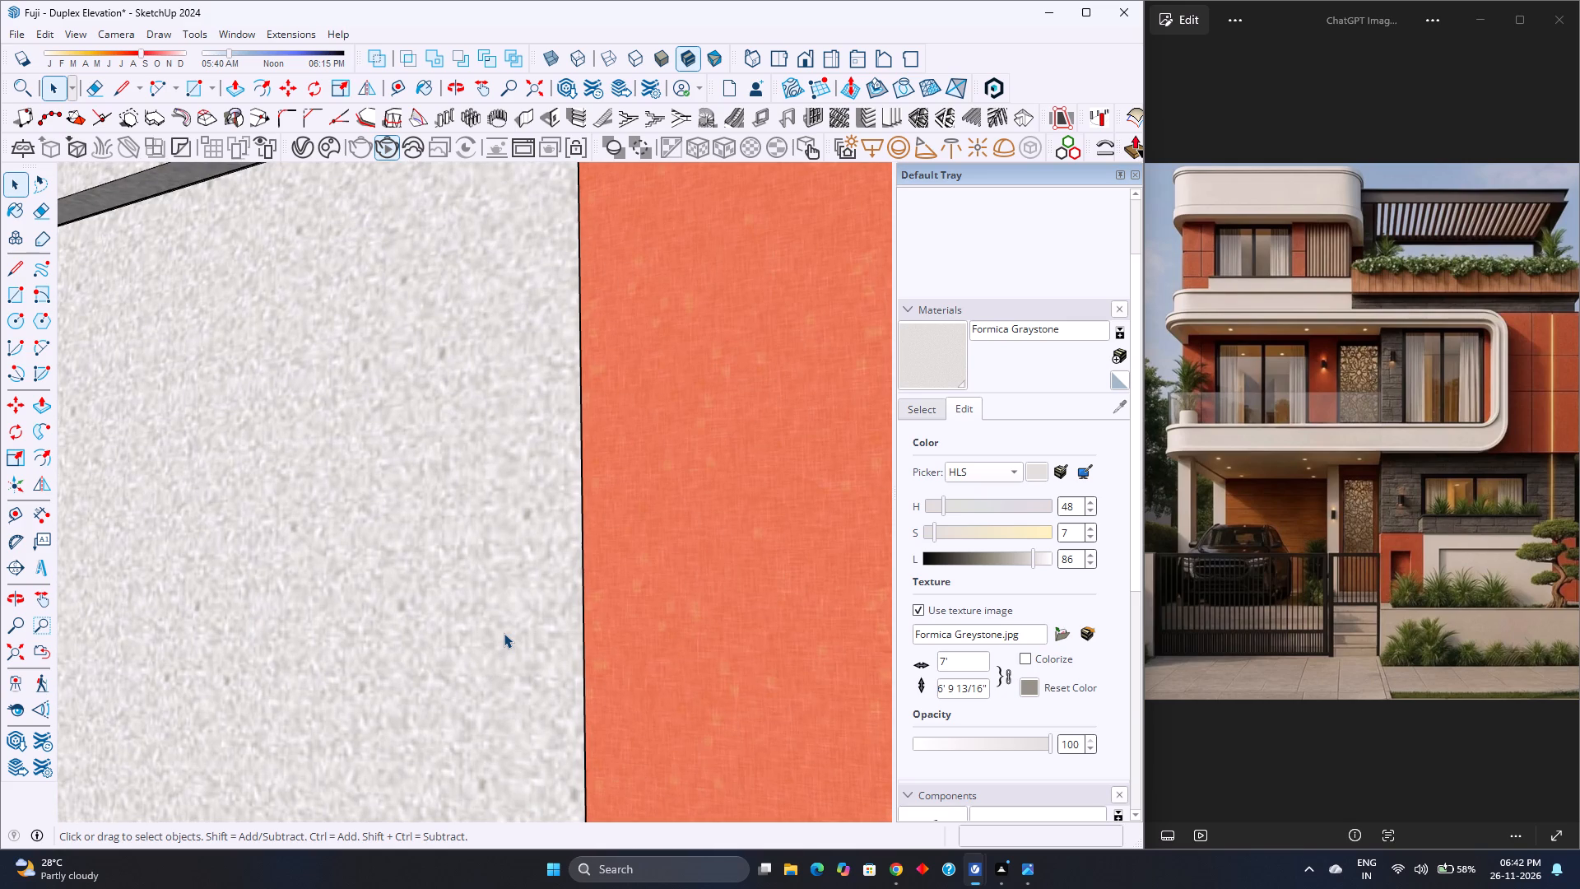
{"action": "scroll", "coordinate": [504, 633], "scroll_direction": "up", "scroll_amount": 2}
{"action": "scroll", "coordinate": [503, 636], "scroll_direction": "down", "scroll_amount": 3}
{"action": "scroll", "coordinate": [502, 636], "scroll_direction": "up", "scroll_amount": 4}
{"action": "scroll", "coordinate": [502, 636], "scroll_direction": "down", "scroll_amount": 5}
{"action": "scroll", "coordinate": [502, 636], "scroll_direction": "up", "scroll_amount": 4}
{"action": "scroll", "coordinate": [502, 636], "scroll_direction": "down", "scroll_amount": 4}
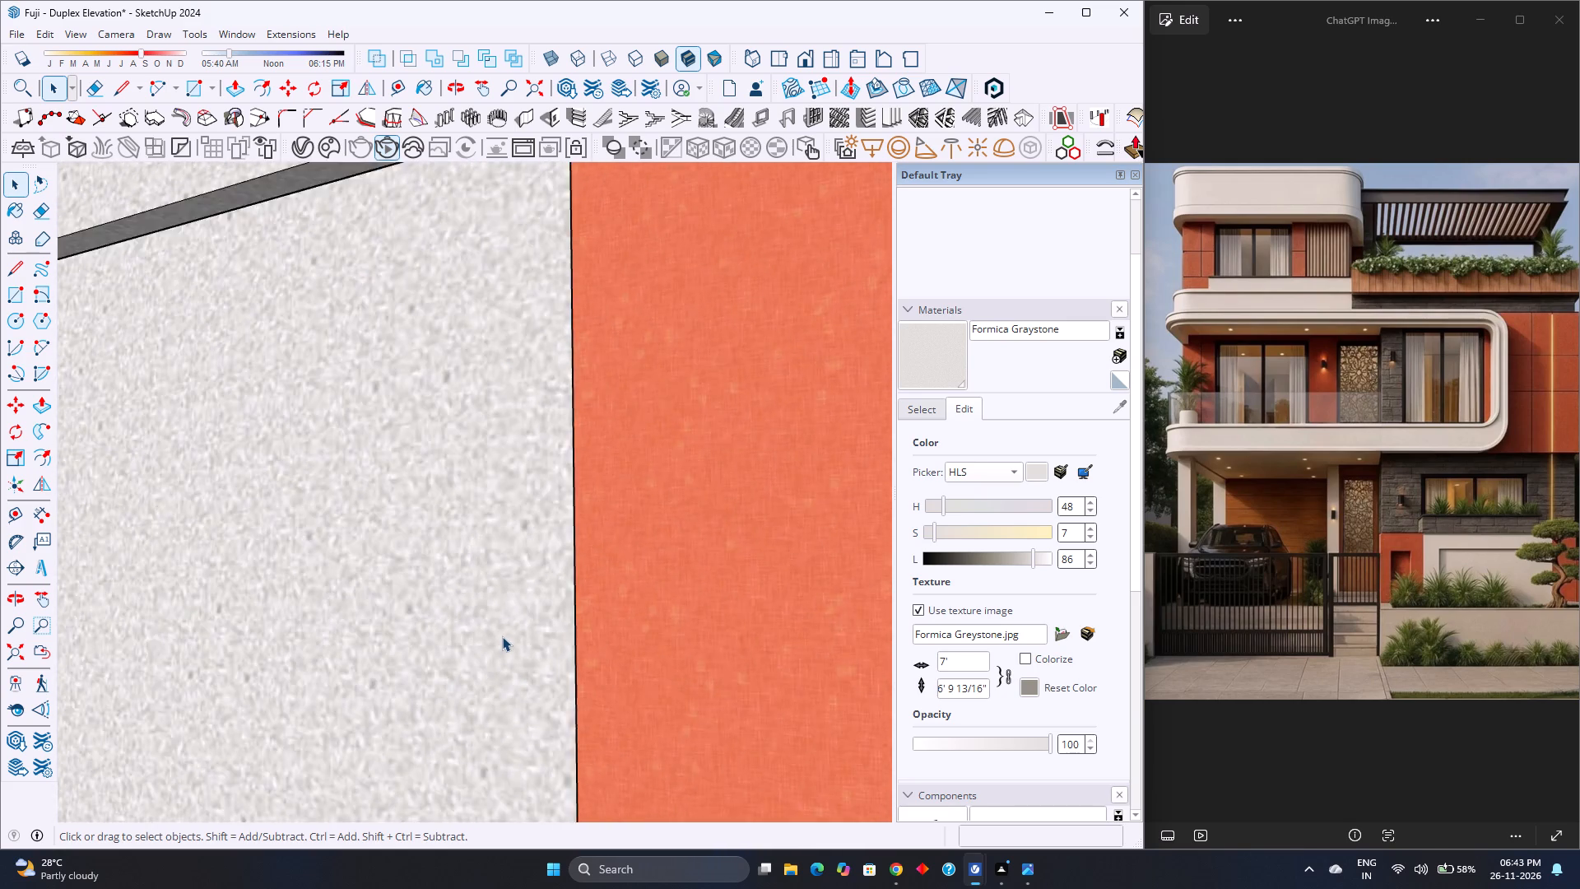
{"action": "scroll", "coordinate": [502, 636], "scroll_direction": "up", "scroll_amount": 4}
{"action": "scroll", "coordinate": [502, 636], "scroll_direction": "down", "scroll_amount": 4}
{"action": "scroll", "coordinate": [502, 636], "scroll_direction": "up", "scroll_amount": 3}
{"action": "scroll", "coordinate": [502, 636], "scroll_direction": "down", "scroll_amount": 19}
{"action": "scroll", "coordinate": [502, 636], "scroll_direction": "up", "scroll_amount": 1}
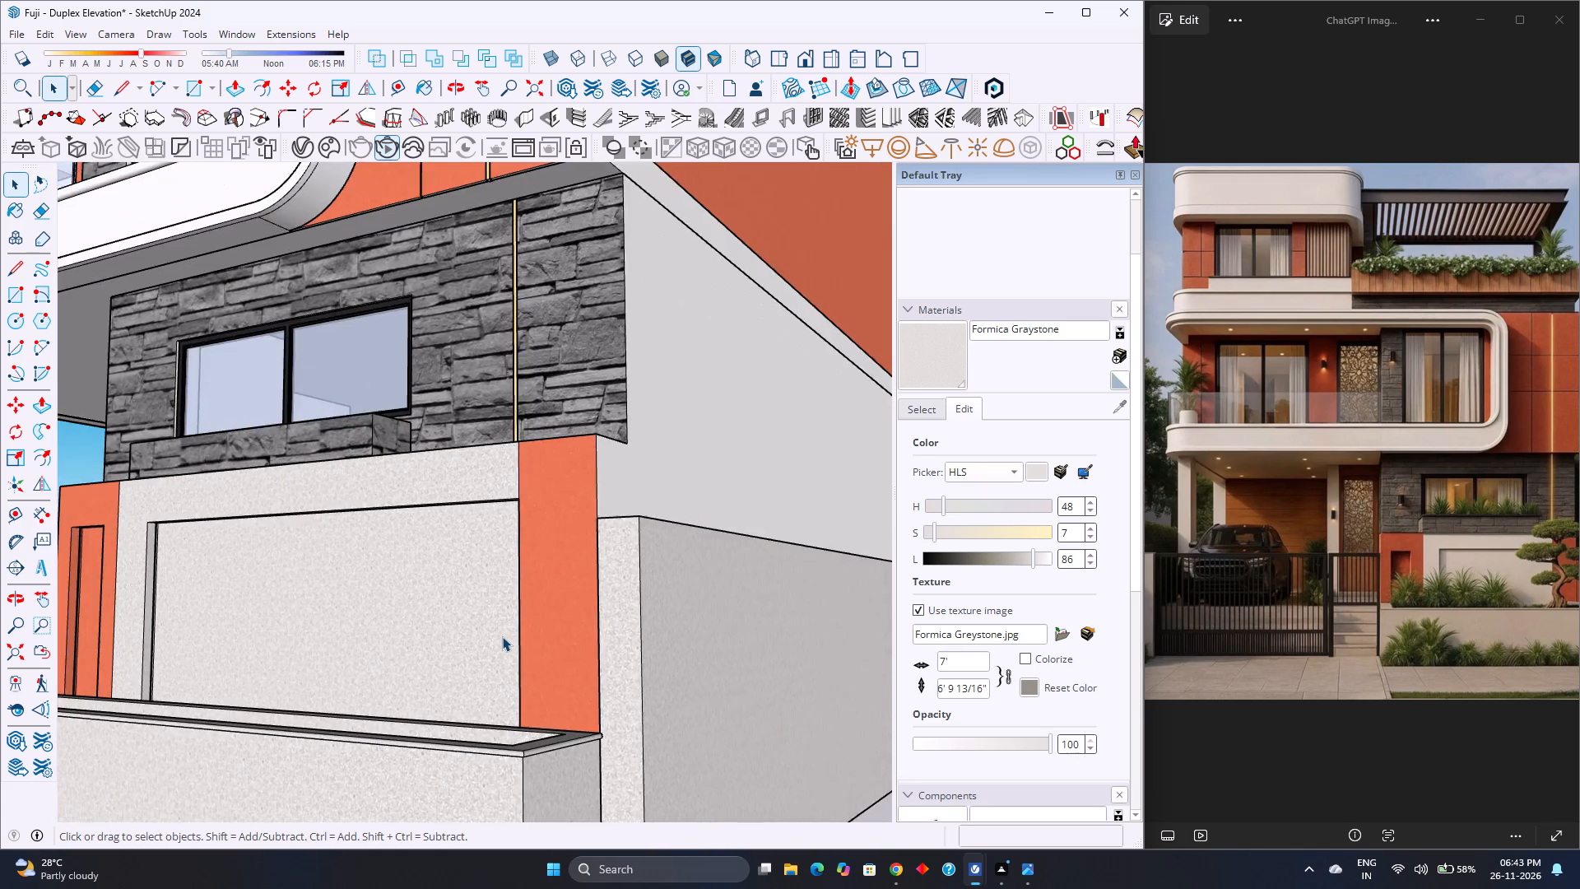
Review the front elevation from the gate side, including the wood-clad carport wall, perforated door panels, balcony and upper floor.
{"action": "scroll", "coordinate": [501, 637], "scroll_direction": "down", "scroll_amount": 4}
{"action": "scroll", "coordinate": [501, 637], "scroll_direction": "up", "scroll_amount": 1}
{"action": "scroll", "coordinate": [501, 637], "scroll_direction": "down", "scroll_amount": 10}
{"action": "middle_click_drag", "start_coordinate": [499, 636], "coordinate": [514, 638]}
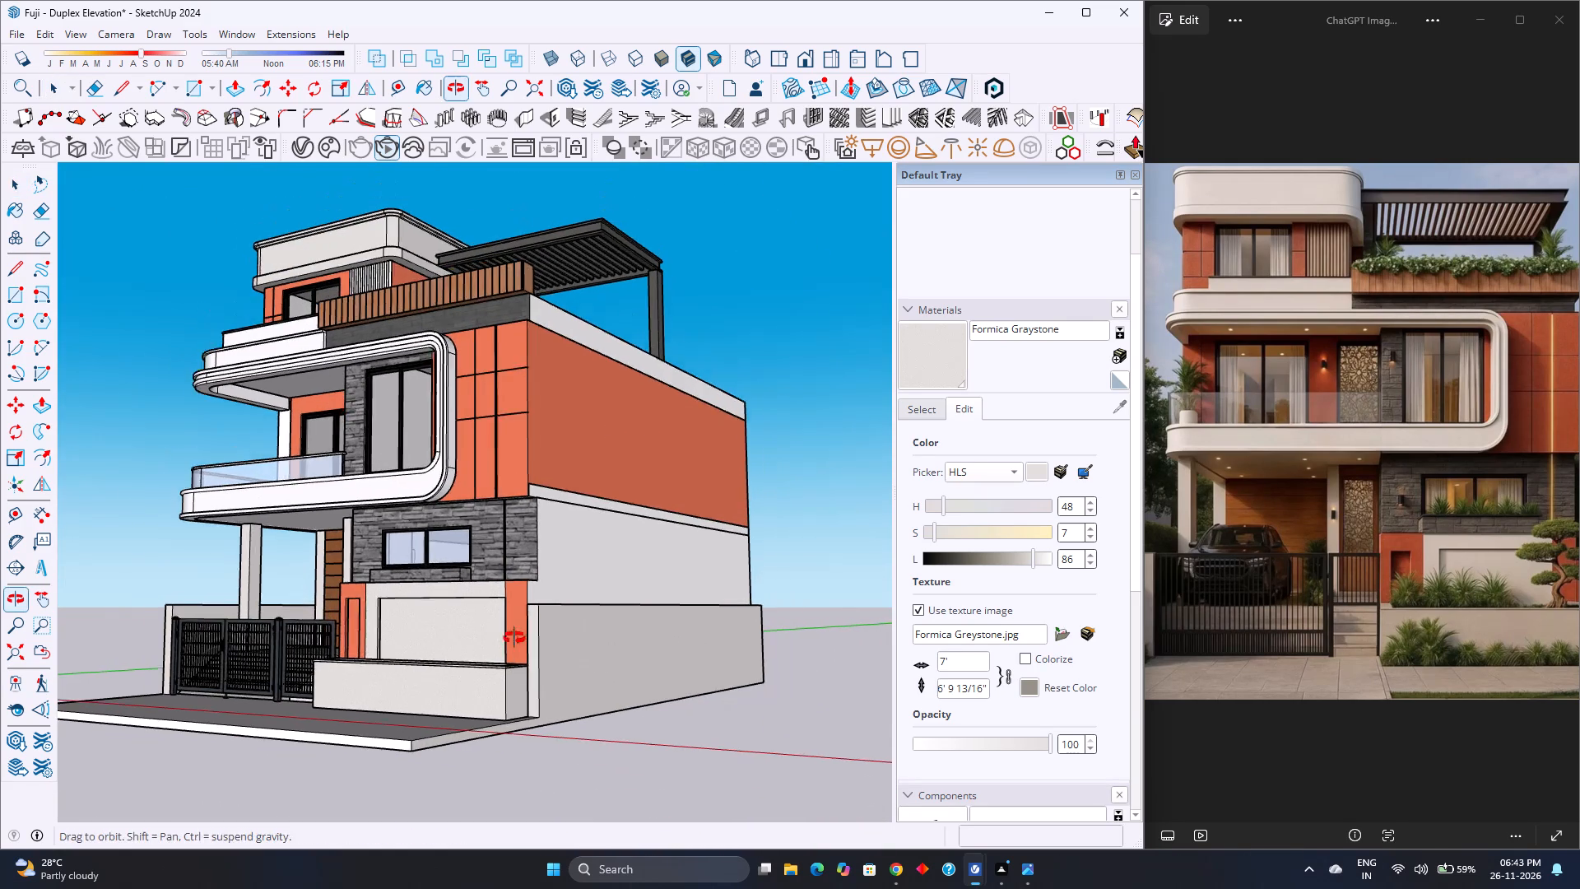
{"action": "middle_click_drag", "start_coordinate": [514, 638], "coordinate": [815, 648]}
{"action": "scroll", "coordinate": [301, 597], "scroll_direction": "down", "scroll_amount": 5}
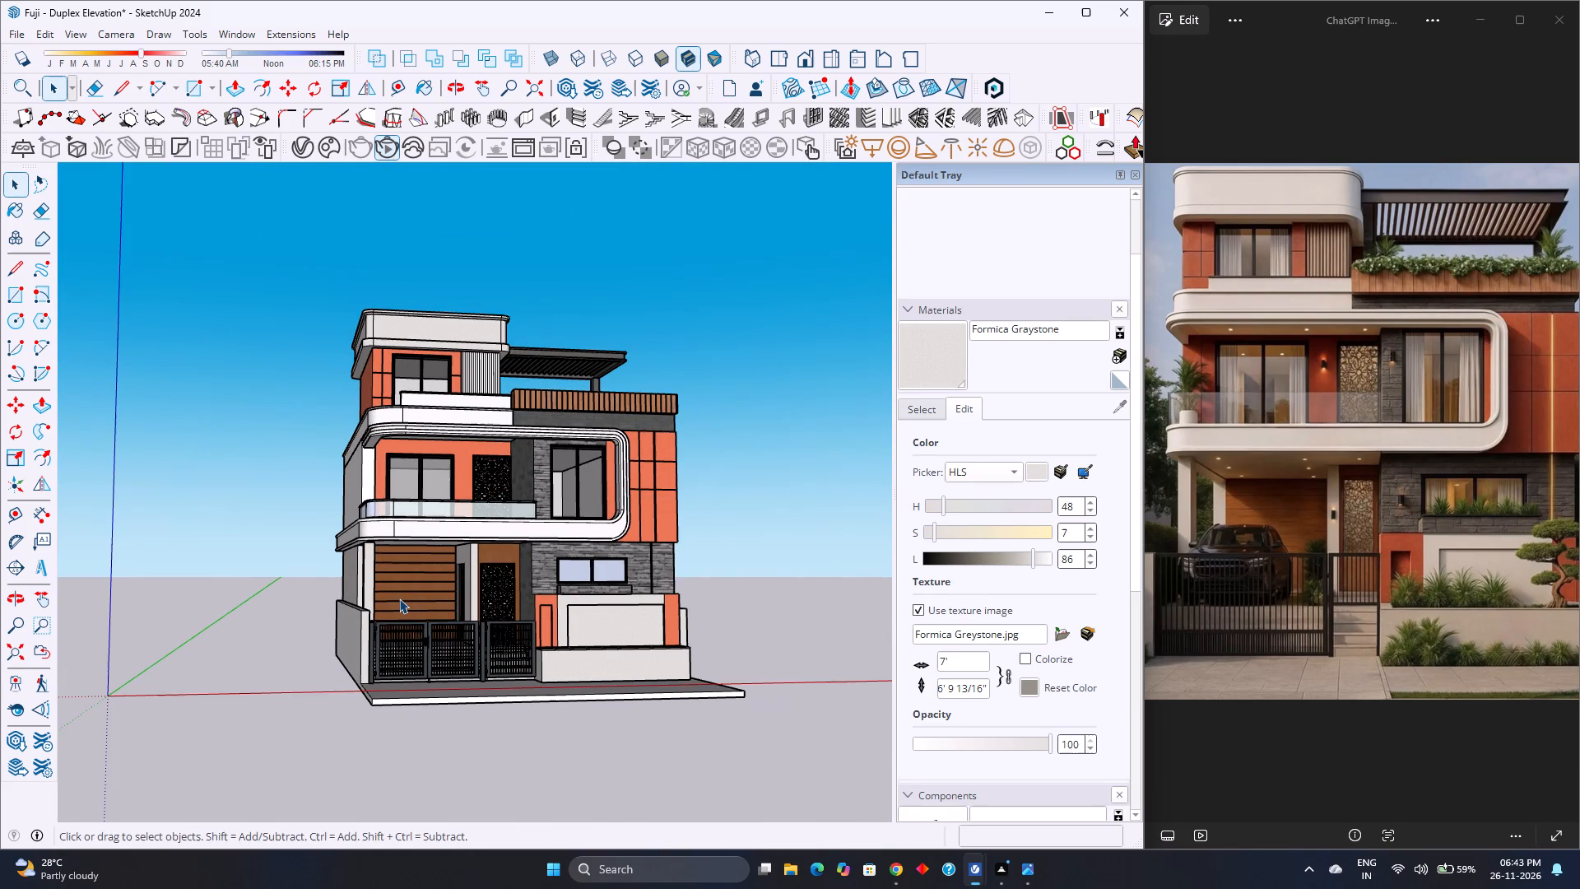
{"action": "scroll", "coordinate": [398, 599], "scroll_direction": "up", "scroll_amount": 4}
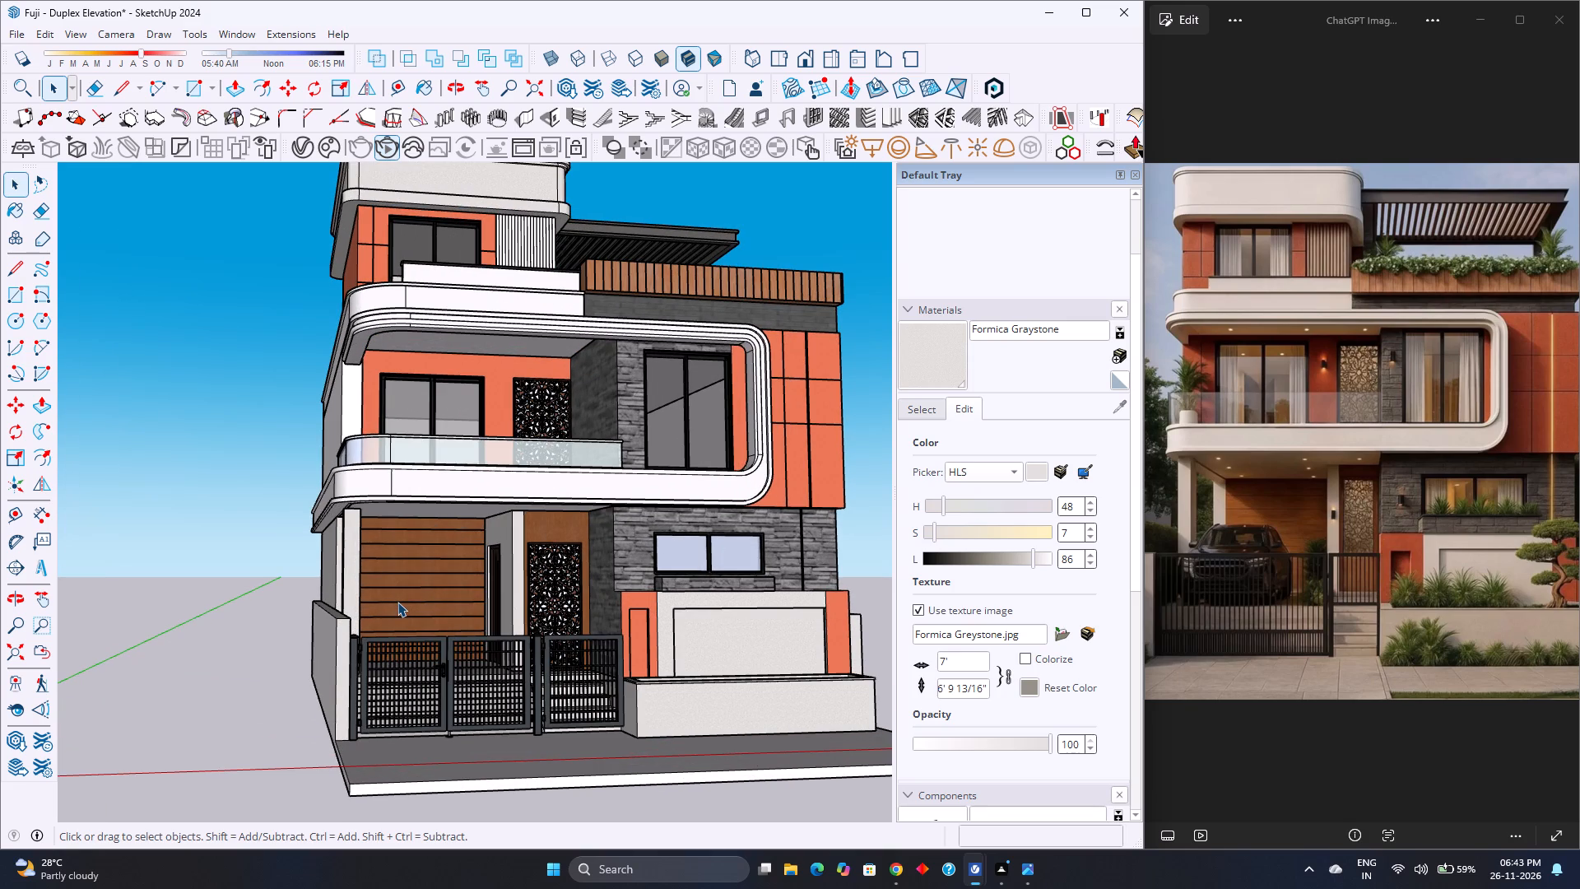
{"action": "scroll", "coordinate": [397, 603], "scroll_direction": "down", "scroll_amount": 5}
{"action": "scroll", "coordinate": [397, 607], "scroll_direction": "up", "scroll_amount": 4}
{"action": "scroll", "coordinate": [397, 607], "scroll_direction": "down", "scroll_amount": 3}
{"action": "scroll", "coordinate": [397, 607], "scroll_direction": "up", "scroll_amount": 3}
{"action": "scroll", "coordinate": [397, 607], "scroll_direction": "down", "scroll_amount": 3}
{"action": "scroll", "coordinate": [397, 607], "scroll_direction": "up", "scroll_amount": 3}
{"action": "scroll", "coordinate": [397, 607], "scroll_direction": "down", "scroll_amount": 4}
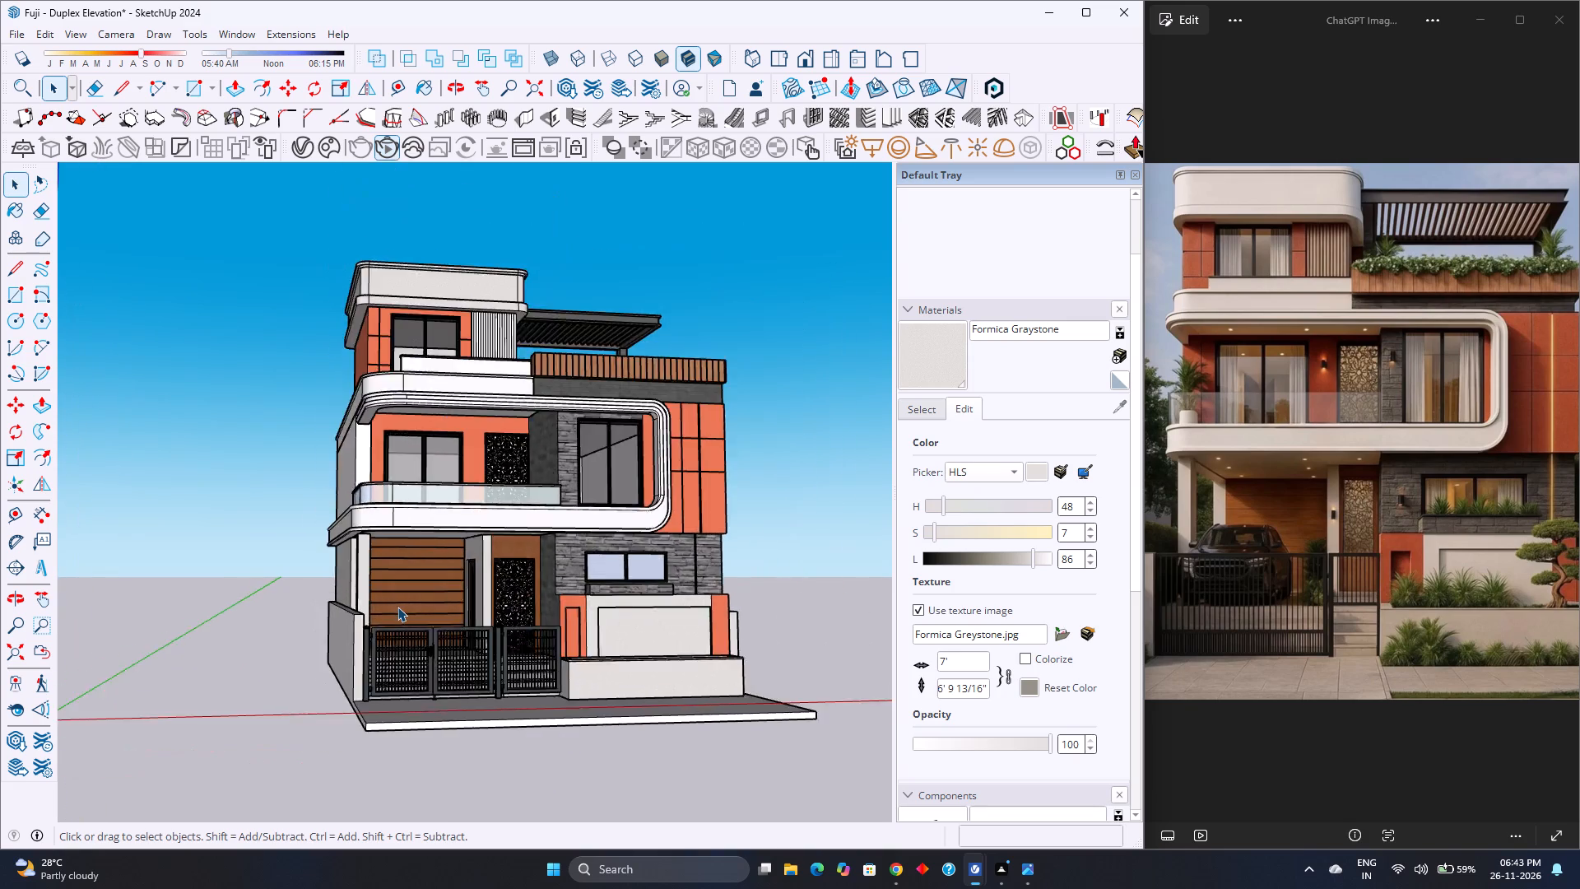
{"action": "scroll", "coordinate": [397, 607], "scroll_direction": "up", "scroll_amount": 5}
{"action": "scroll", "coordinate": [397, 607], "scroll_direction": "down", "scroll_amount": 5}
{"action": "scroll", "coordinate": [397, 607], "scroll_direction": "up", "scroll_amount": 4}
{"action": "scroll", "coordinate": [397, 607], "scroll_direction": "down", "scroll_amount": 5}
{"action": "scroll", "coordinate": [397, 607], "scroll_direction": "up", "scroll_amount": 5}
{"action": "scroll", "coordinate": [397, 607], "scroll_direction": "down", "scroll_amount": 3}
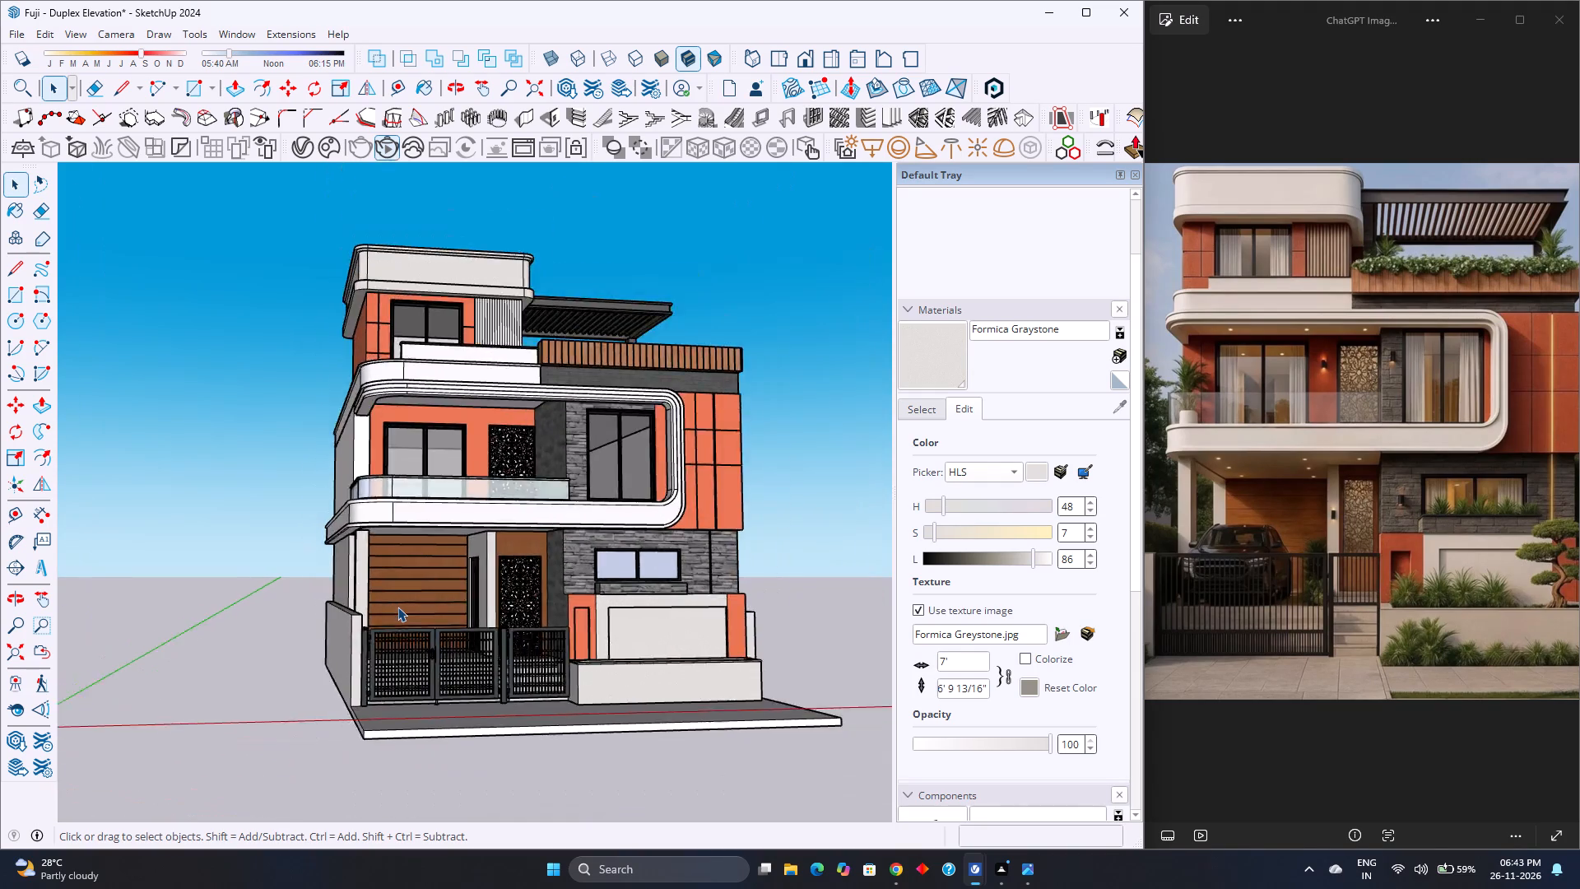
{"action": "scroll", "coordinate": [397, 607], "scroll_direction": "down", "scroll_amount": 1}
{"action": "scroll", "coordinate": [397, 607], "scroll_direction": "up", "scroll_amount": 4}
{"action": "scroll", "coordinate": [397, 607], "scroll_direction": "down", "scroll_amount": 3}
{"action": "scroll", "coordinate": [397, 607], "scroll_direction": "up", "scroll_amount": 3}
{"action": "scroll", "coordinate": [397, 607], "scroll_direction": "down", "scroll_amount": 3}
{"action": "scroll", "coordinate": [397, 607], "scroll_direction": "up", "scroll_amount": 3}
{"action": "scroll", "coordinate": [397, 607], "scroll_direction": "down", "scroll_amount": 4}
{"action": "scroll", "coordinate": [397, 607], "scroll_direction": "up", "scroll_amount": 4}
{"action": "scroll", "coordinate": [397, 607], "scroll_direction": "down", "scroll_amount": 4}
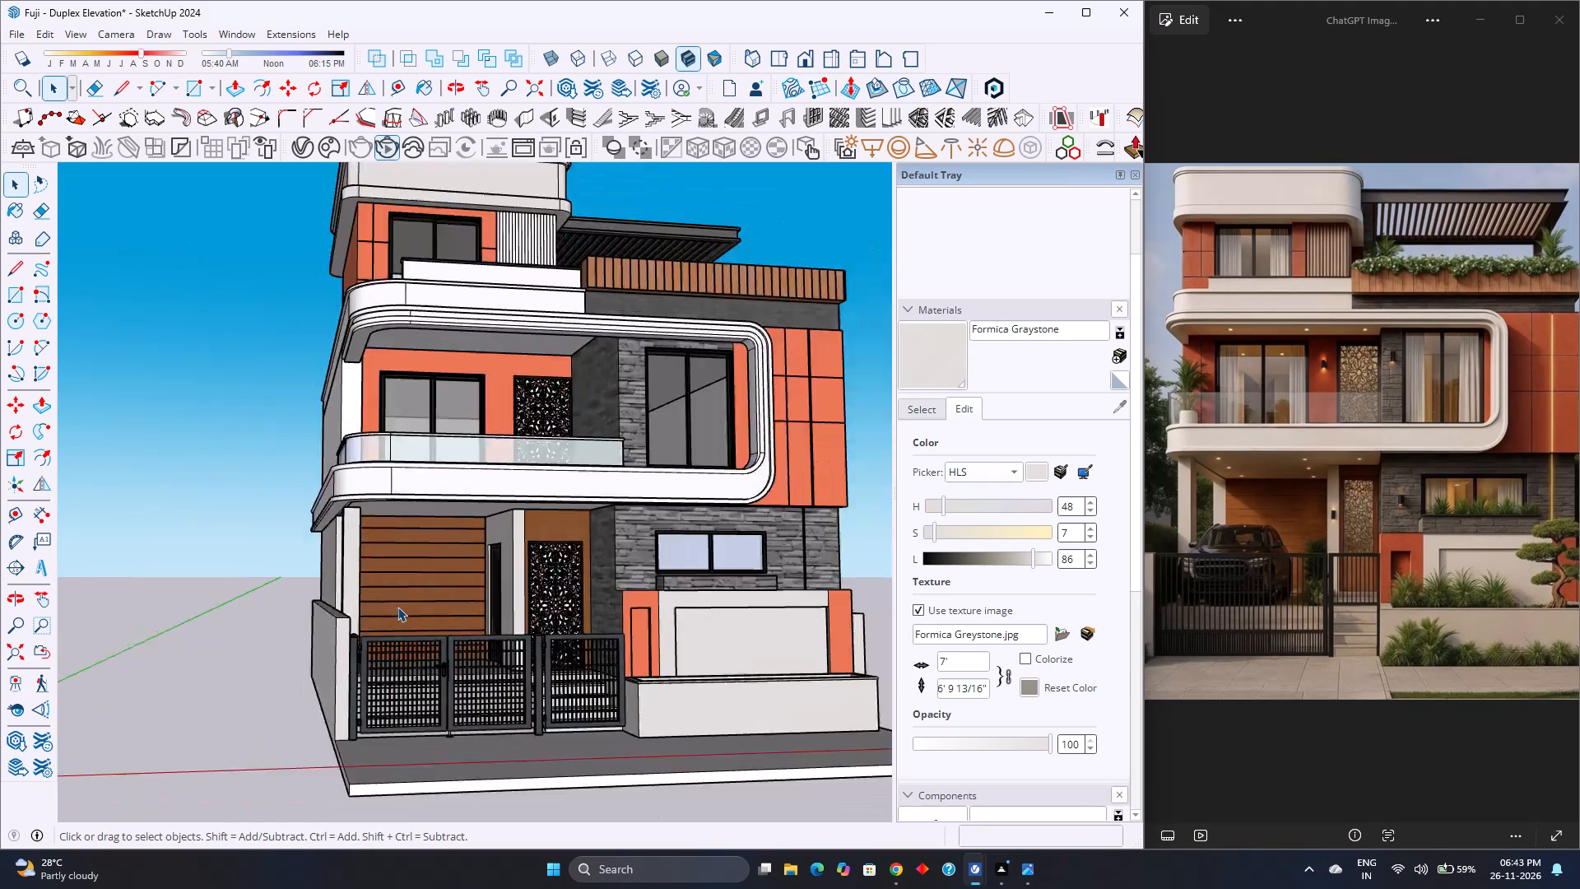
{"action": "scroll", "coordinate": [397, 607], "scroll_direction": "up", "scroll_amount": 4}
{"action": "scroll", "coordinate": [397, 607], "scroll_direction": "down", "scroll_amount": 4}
Examine the horizontal wood-plank cladding on the carport's back wall and the adjoining dark entrance door at close range.
{"action": "scroll", "coordinate": [397, 607], "scroll_direction": "up", "scroll_amount": 7}
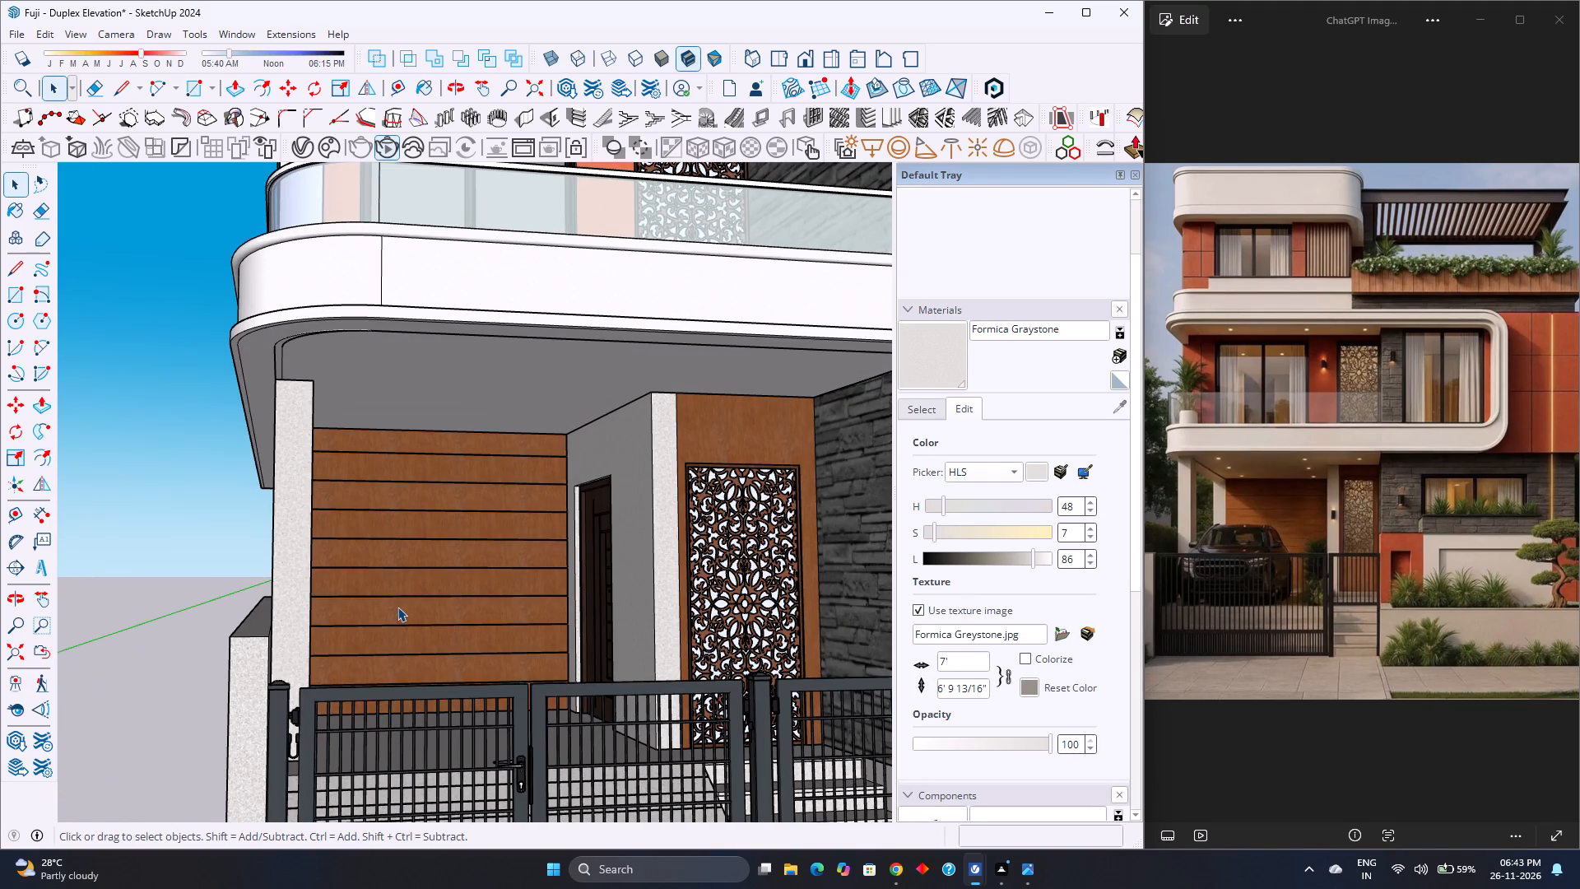
{"action": "scroll", "coordinate": [397, 607], "scroll_direction": "up", "scroll_amount": 4}
{"action": "scroll", "coordinate": [397, 607], "scroll_direction": "down", "scroll_amount": 3}
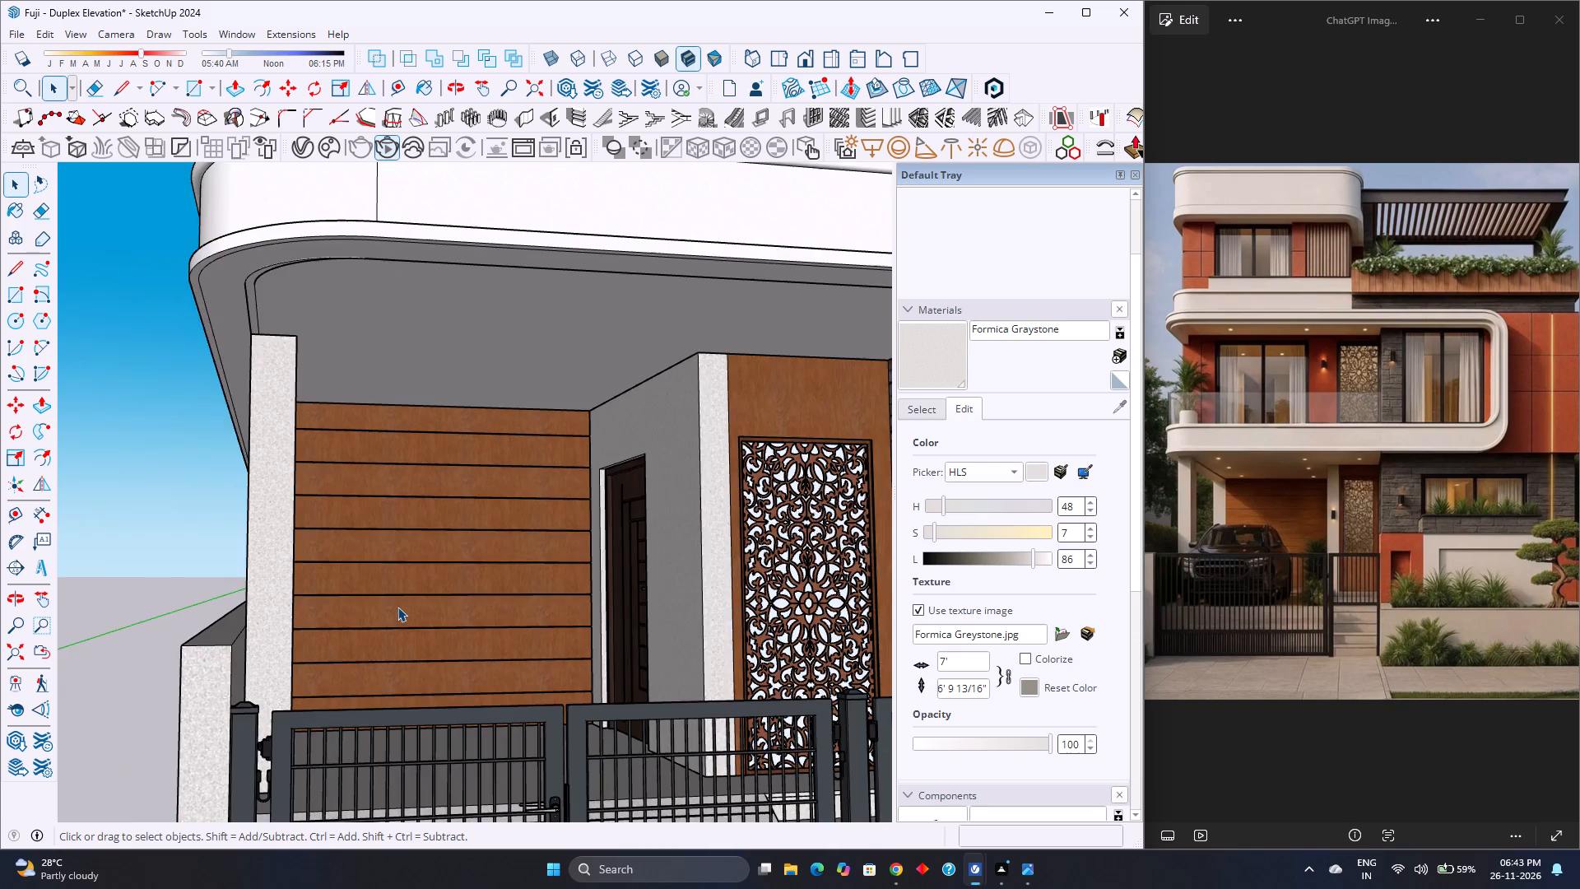
{"action": "scroll", "coordinate": [397, 607], "scroll_direction": "up", "scroll_amount": 3}
{"action": "scroll", "coordinate": [397, 607], "scroll_direction": "down", "scroll_amount": 3}
{"action": "scroll", "coordinate": [397, 607], "scroll_direction": "up", "scroll_amount": 4}
{"action": "scroll", "coordinate": [397, 607], "scroll_direction": "down", "scroll_amount": 3}
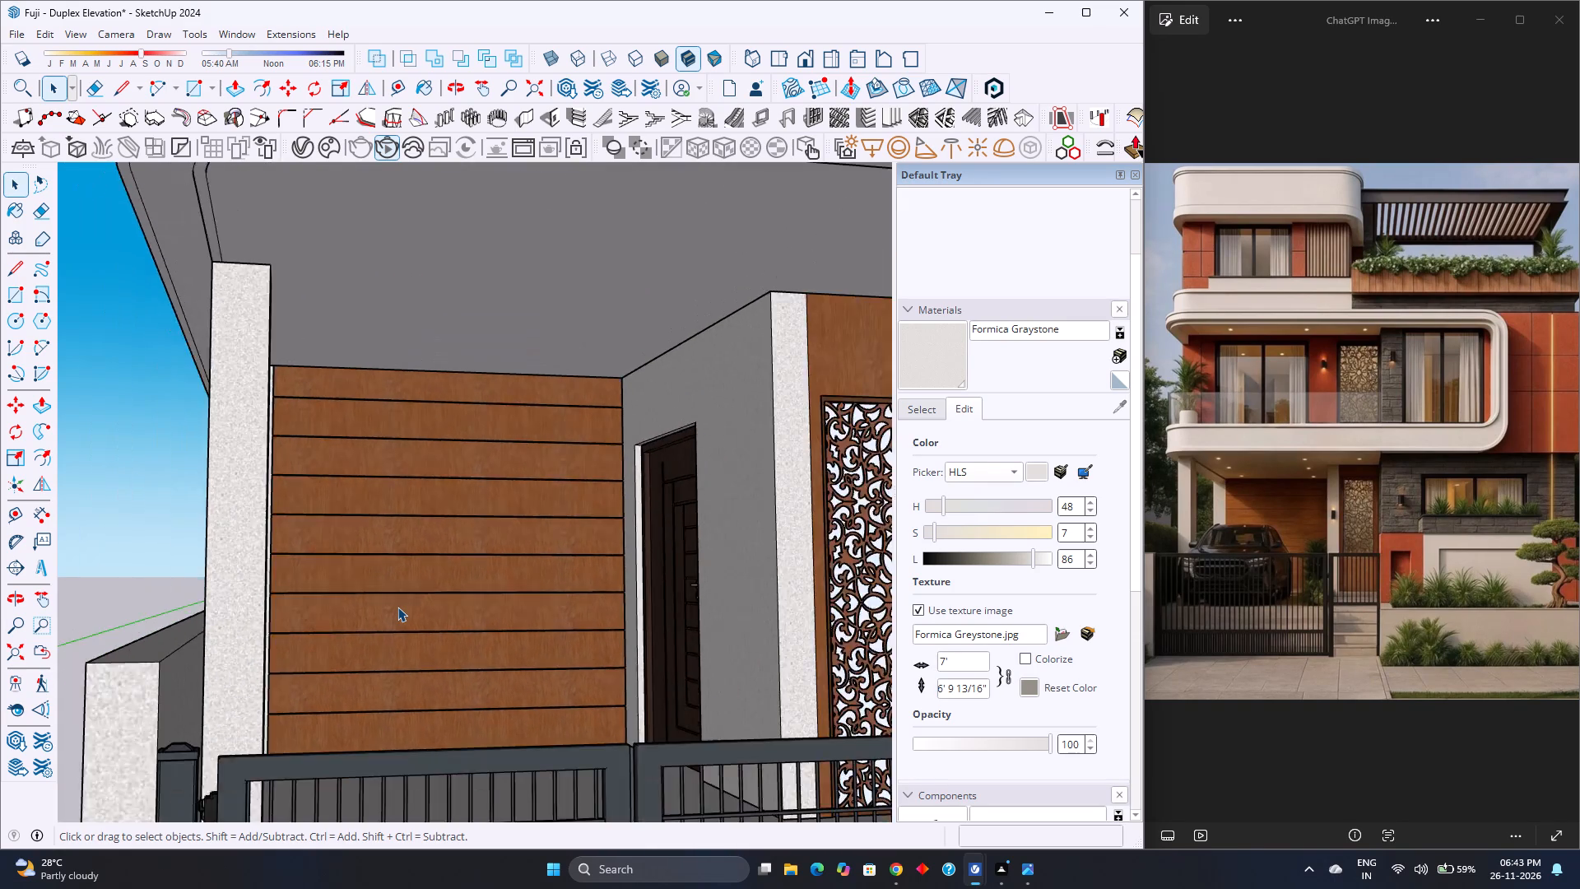
{"action": "scroll", "coordinate": [397, 607], "scroll_direction": "up", "scroll_amount": 2}
{"action": "scroll", "coordinate": [397, 607], "scroll_direction": "down", "scroll_amount": 2}
{"action": "scroll", "coordinate": [397, 607], "scroll_direction": "up", "scroll_amount": 2}
{"action": "scroll", "coordinate": [397, 607], "scroll_direction": "down", "scroll_amount": 3}
{"action": "scroll", "coordinate": [397, 607], "scroll_direction": "up", "scroll_amount": 4}
{"action": "scroll", "coordinate": [397, 607], "scroll_direction": "down", "scroll_amount": 2}
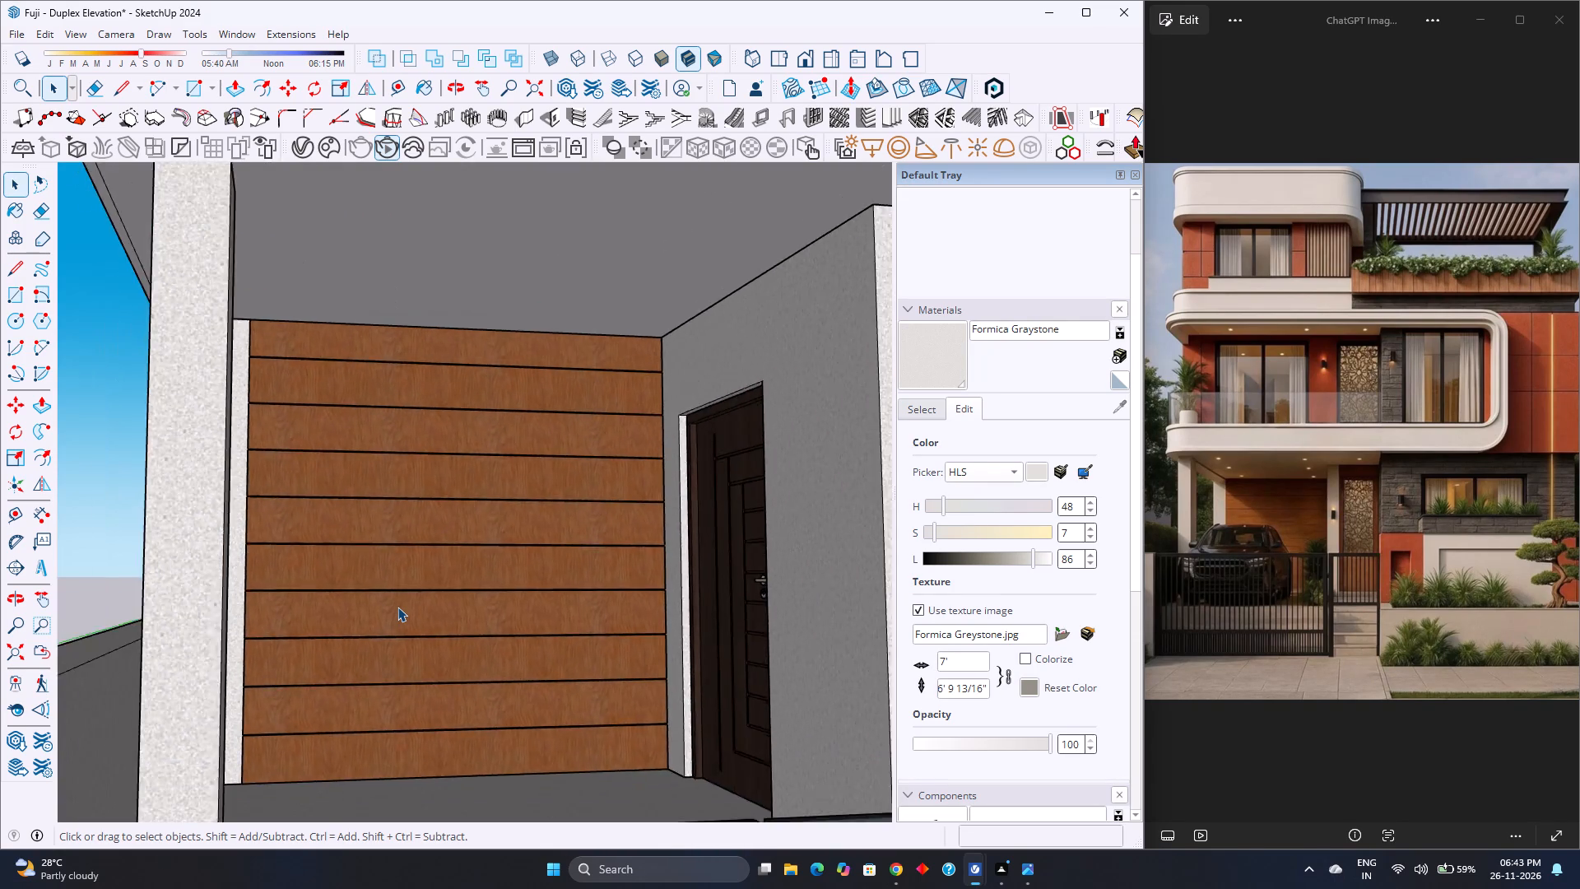
{"action": "scroll", "coordinate": [397, 607], "scroll_direction": "down", "scroll_amount": 2}
{"action": "scroll", "coordinate": [397, 607], "scroll_direction": "up", "scroll_amount": 4}
{"action": "scroll", "coordinate": [397, 607], "scroll_direction": "down", "scroll_amount": 5}
{"action": "scroll", "coordinate": [397, 607], "scroll_direction": "up", "scroll_amount": 3}
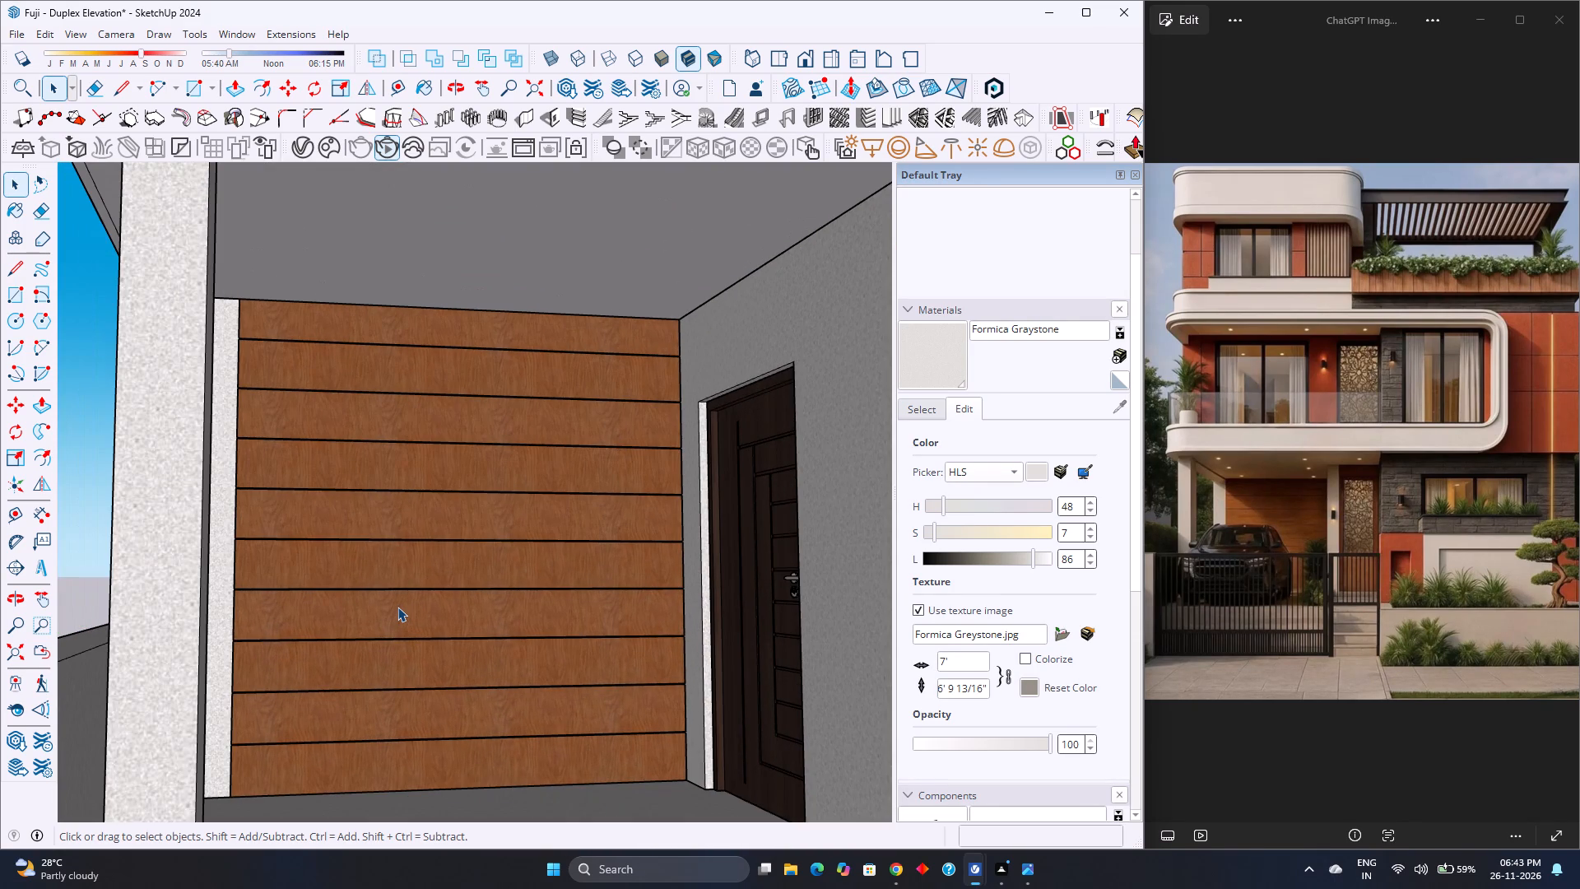
{"action": "scroll", "coordinate": [397, 607], "scroll_direction": "up", "scroll_amount": 1}
{"action": "scroll", "coordinate": [397, 607], "scroll_direction": "down", "scroll_amount": 3}
{"action": "scroll", "coordinate": [397, 607], "scroll_direction": "up", "scroll_amount": 3}
{"action": "scroll", "coordinate": [397, 607], "scroll_direction": "down", "scroll_amount": 2}
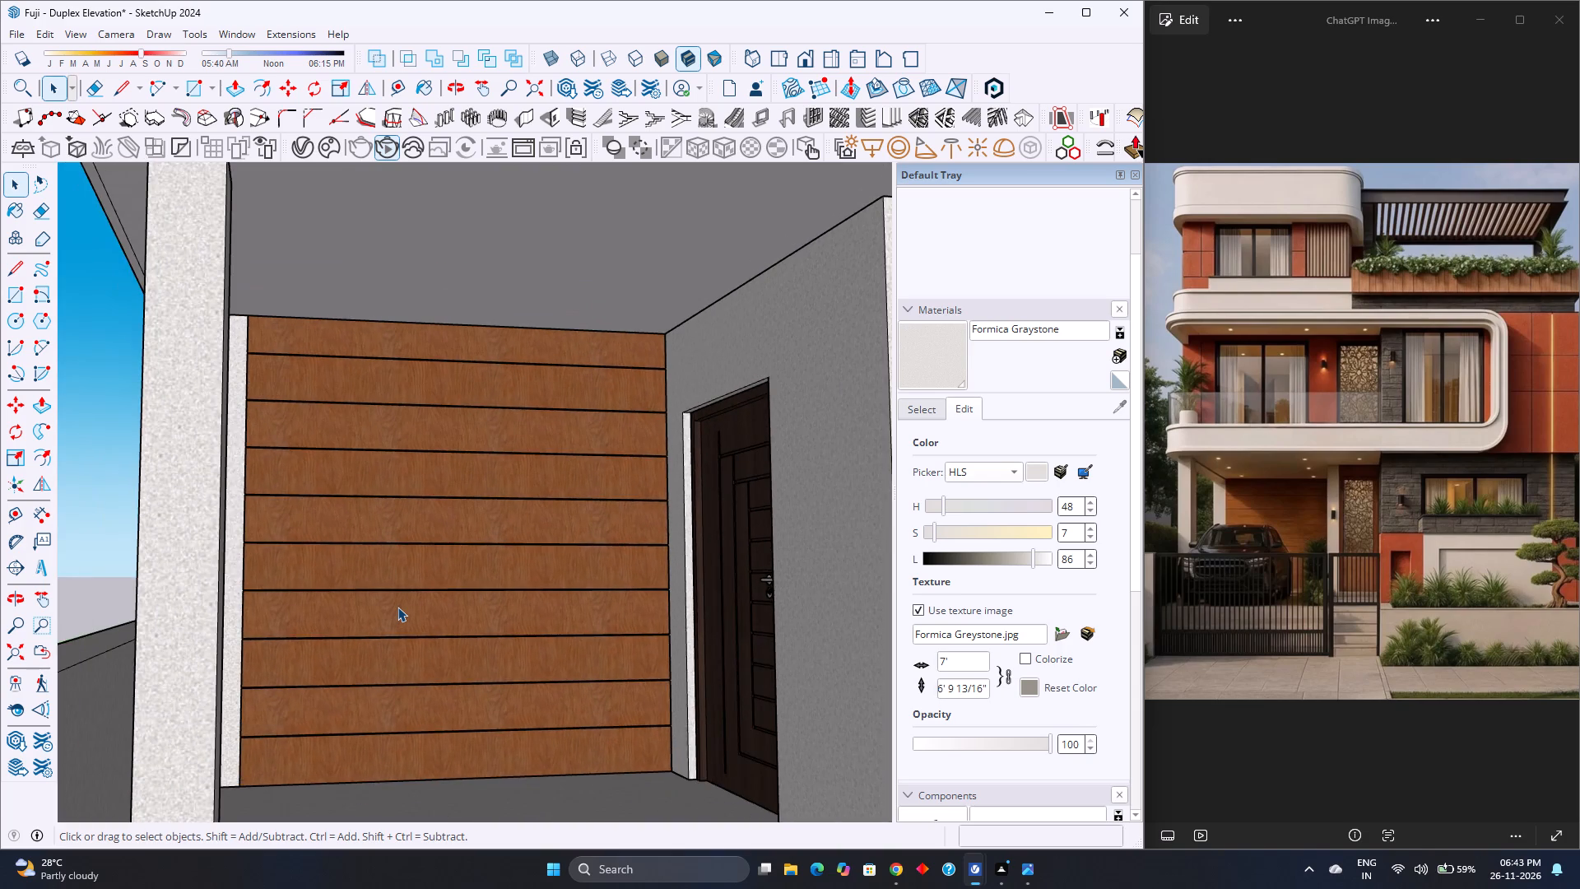
{"action": "scroll", "coordinate": [397, 607], "scroll_direction": "up", "scroll_amount": 2}
{"action": "scroll", "coordinate": [397, 607], "scroll_direction": "down", "scroll_amount": 1}
{"action": "scroll", "coordinate": [397, 607], "scroll_direction": "up", "scroll_amount": 1}
{"action": "scroll", "coordinate": [397, 607], "scroll_direction": "down", "scroll_amount": 3}
{"action": "scroll", "coordinate": [397, 607], "scroll_direction": "up", "scroll_amount": 3}
{"action": "scroll", "coordinate": [397, 607], "scroll_direction": "down", "scroll_amount": 2}
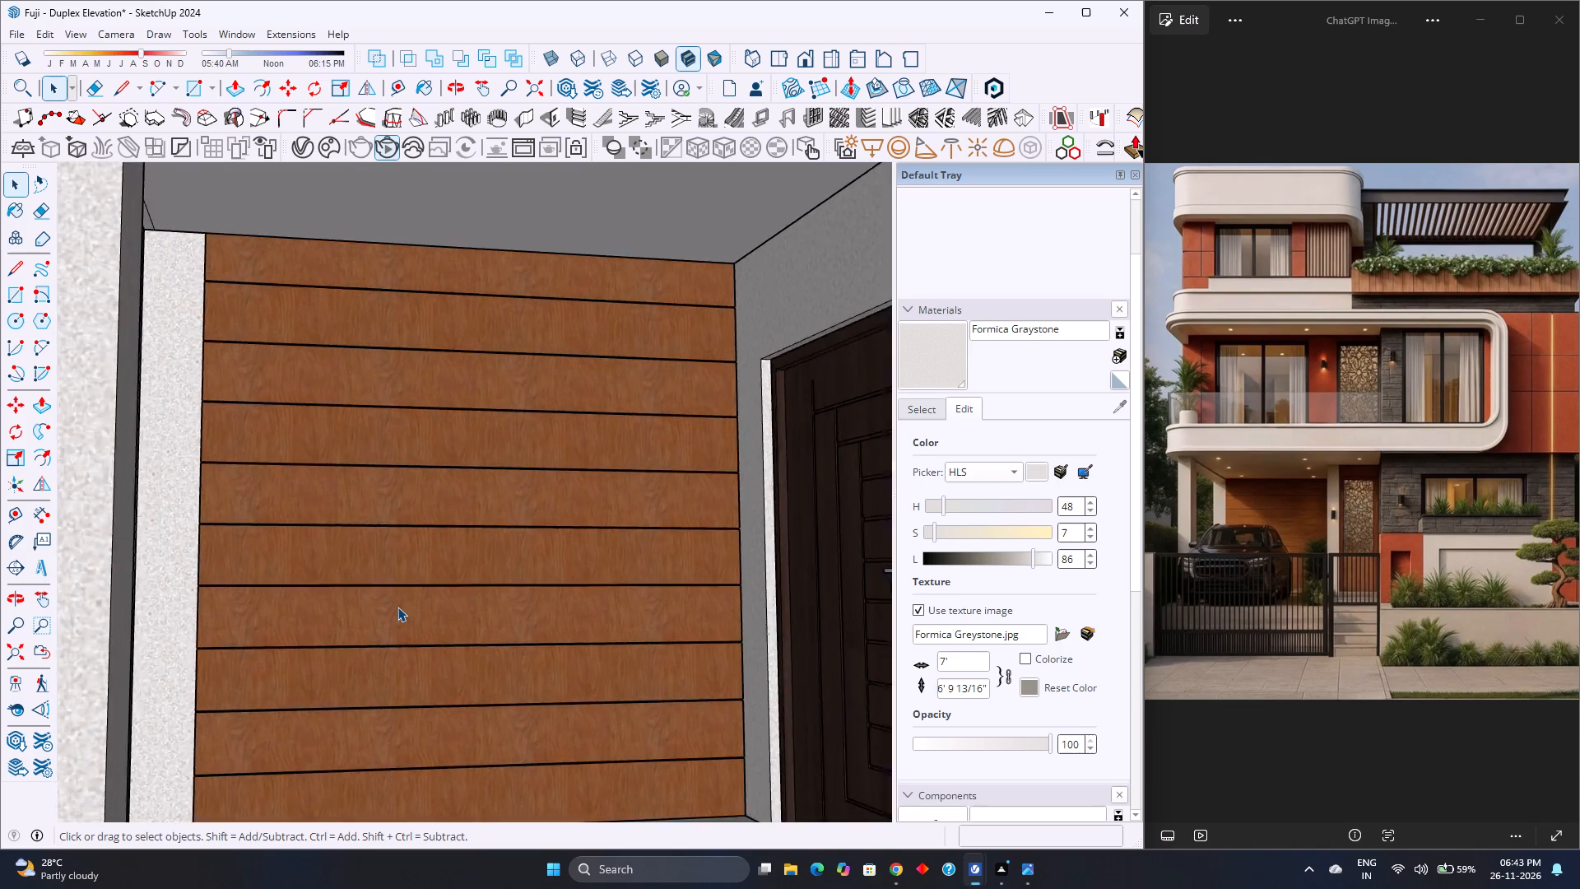
{"action": "scroll", "coordinate": [397, 607], "scroll_direction": "down", "scroll_amount": 2}
{"action": "scroll", "coordinate": [397, 607], "scroll_direction": "up", "scroll_amount": 4}
{"action": "scroll", "coordinate": [397, 607], "scroll_direction": "down", "scroll_amount": 3}
{"action": "scroll", "coordinate": [397, 607], "scroll_direction": "up", "scroll_amount": 3}
{"action": "scroll", "coordinate": [397, 607], "scroll_direction": "down", "scroll_amount": 3}
{"action": "scroll", "coordinate": [397, 607], "scroll_direction": "up", "scroll_amount": 3}
{"action": "scroll", "coordinate": [397, 607], "scroll_direction": "down", "scroll_amount": 4}
{"action": "scroll", "coordinate": [397, 607], "scroll_direction": "up", "scroll_amount": 2}
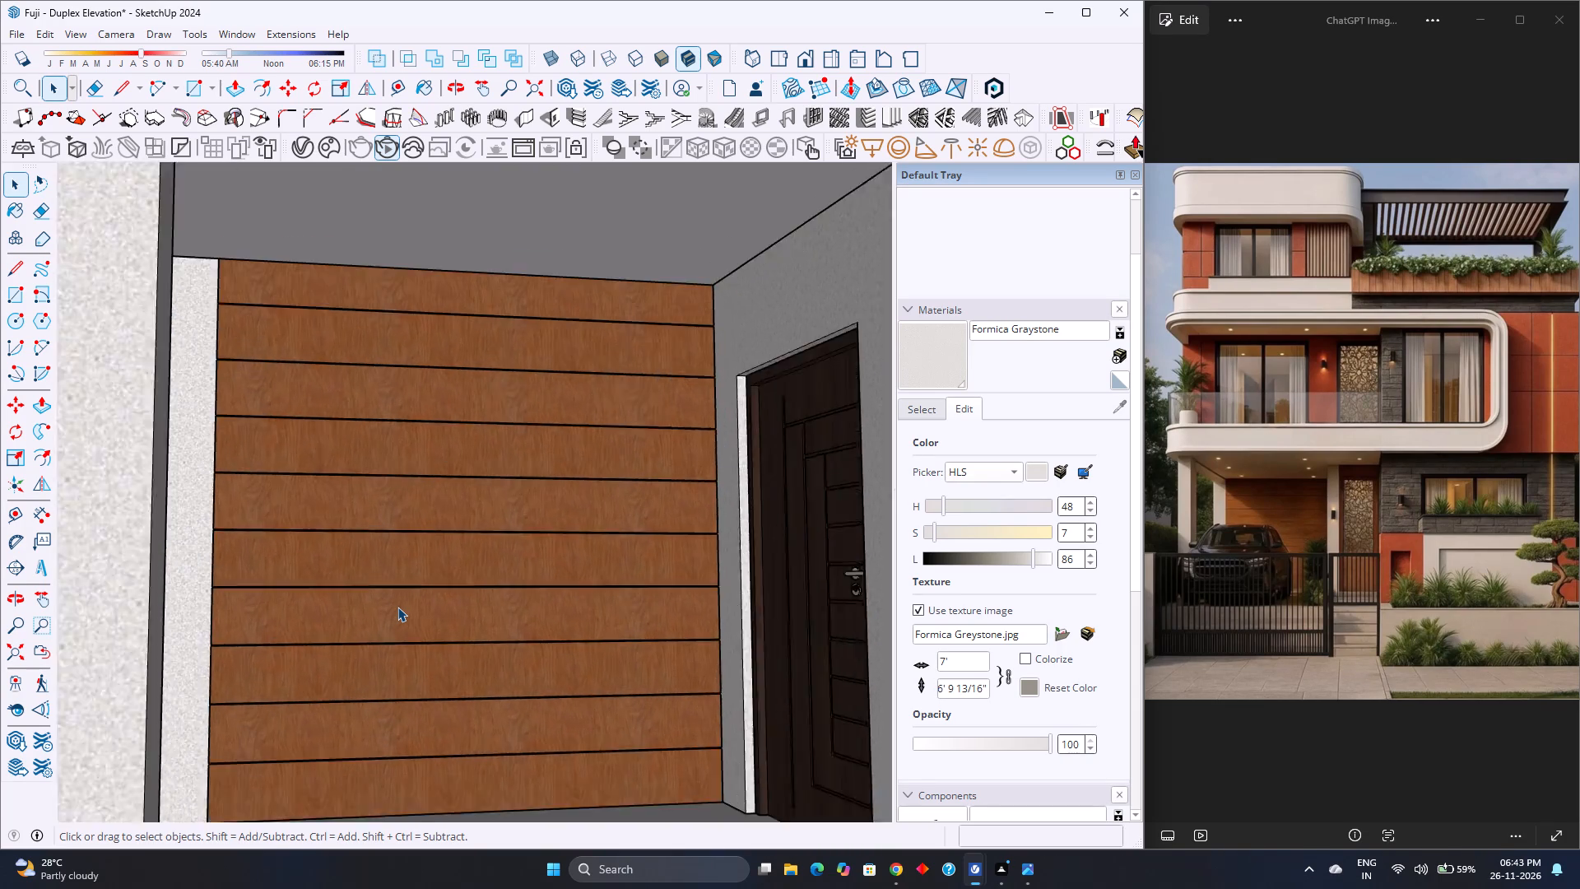
{"action": "scroll", "coordinate": [397, 607], "scroll_direction": "up", "scroll_amount": 2}
{"action": "scroll", "coordinate": [397, 607], "scroll_direction": "down", "scroll_amount": 4}
{"action": "scroll", "coordinate": [397, 607], "scroll_direction": "up", "scroll_amount": 2}
{"action": "scroll", "coordinate": [397, 607], "scroll_direction": "down", "scroll_amount": 2}
{"action": "scroll", "coordinate": [397, 607], "scroll_direction": "up", "scroll_amount": 3}
{"action": "scroll", "coordinate": [397, 607], "scroll_direction": "down", "scroll_amount": 7}
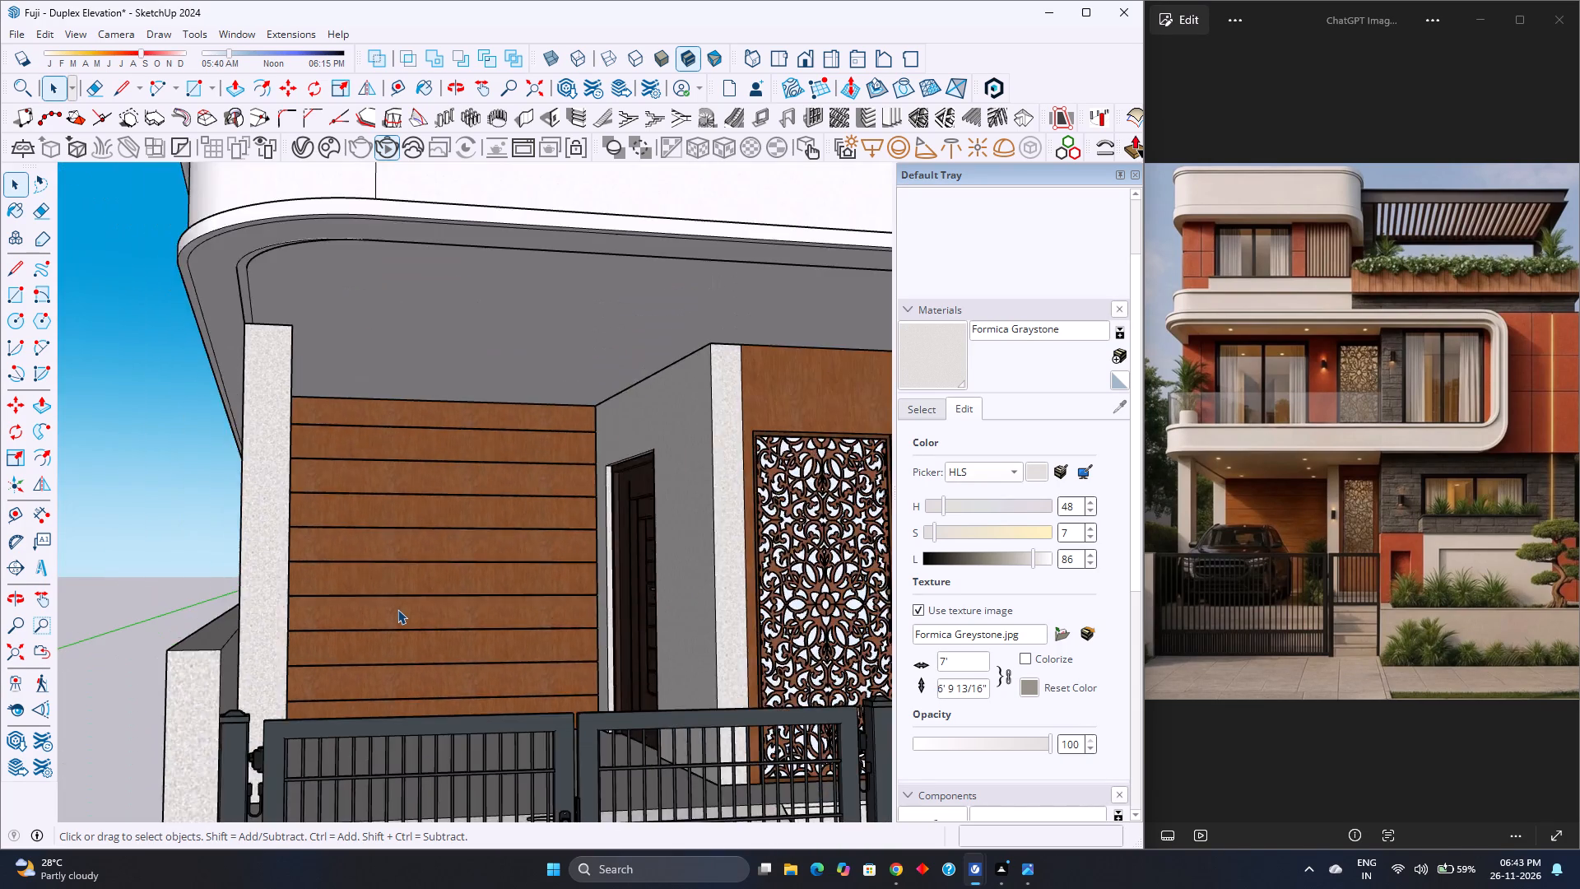
Review the carport recess with its wood cladding, side column, perforated door panel, front gate and curved balcony above.
{"action": "scroll", "coordinate": [397, 609], "scroll_direction": "down", "scroll_amount": 4}
{"action": "scroll", "coordinate": [397, 609], "scroll_direction": "up", "scroll_amount": 3}
{"action": "scroll", "coordinate": [397, 609], "scroll_direction": "down", "scroll_amount": 3}
{"action": "scroll", "coordinate": [397, 609], "scroll_direction": "up", "scroll_amount": 4}
{"action": "scroll", "coordinate": [397, 609], "scroll_direction": "down", "scroll_amount": 4}
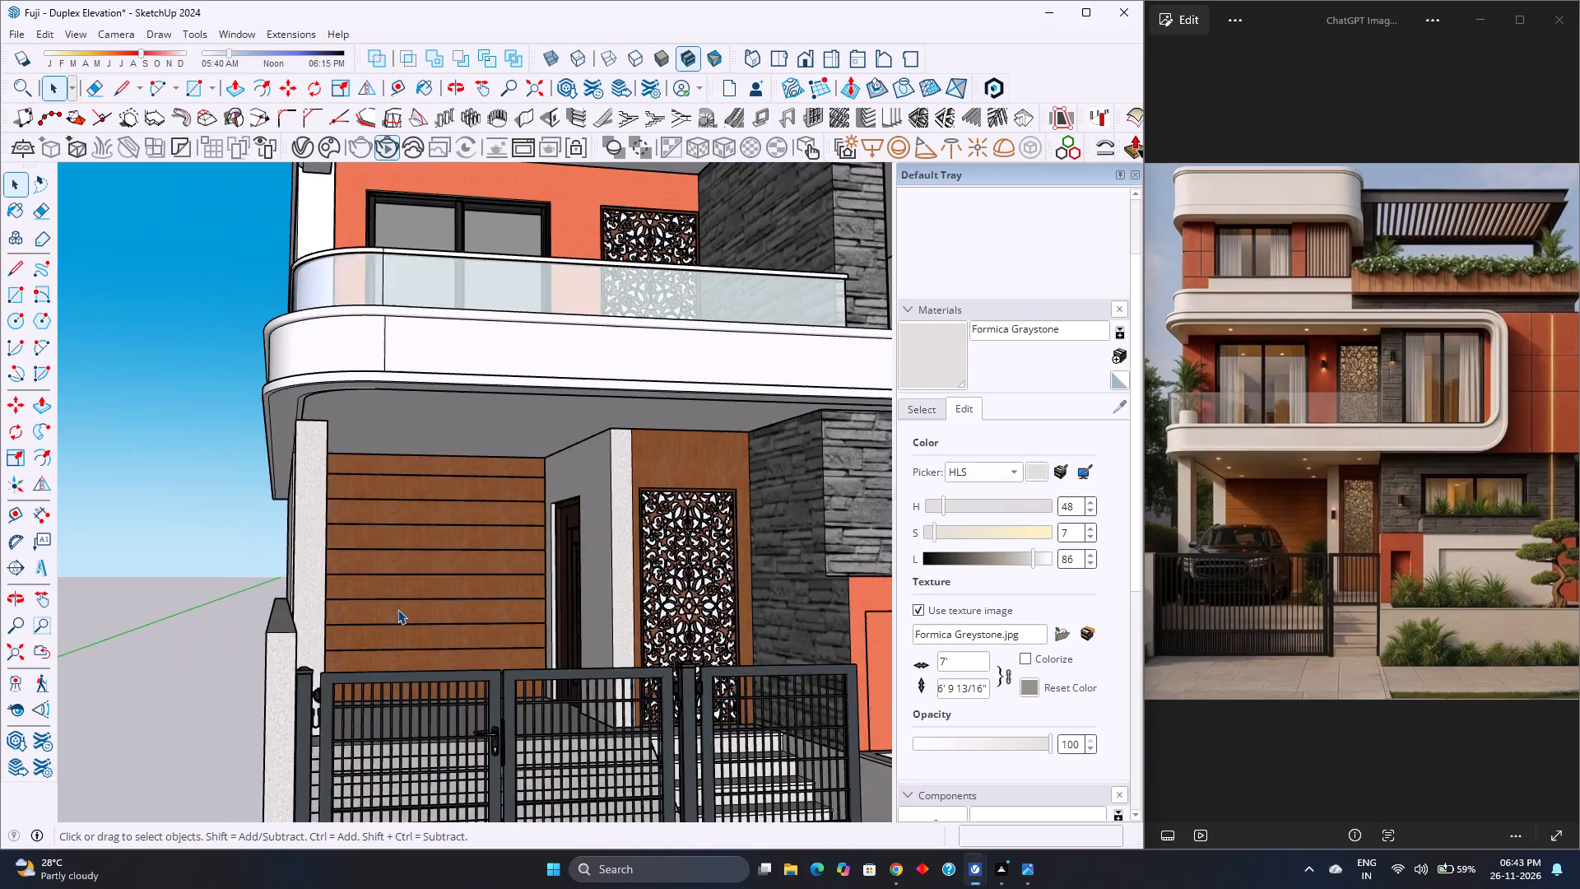
{"action": "scroll", "coordinate": [397, 609], "scroll_direction": "up", "scroll_amount": 3}
{"action": "scroll", "coordinate": [397, 609], "scroll_direction": "down", "scroll_amount": 5}
{"action": "scroll", "coordinate": [397, 609], "scroll_direction": "up", "scroll_amount": 5}
{"action": "scroll", "coordinate": [397, 610], "scroll_direction": "down", "scroll_amount": 4}
{"action": "scroll", "coordinate": [397, 610], "scroll_direction": "up", "scroll_amount": 3}
{"action": "scroll", "coordinate": [397, 610], "scroll_direction": "down", "scroll_amount": 3}
{"action": "scroll", "coordinate": [397, 611], "scroll_direction": "up", "scroll_amount": 3}
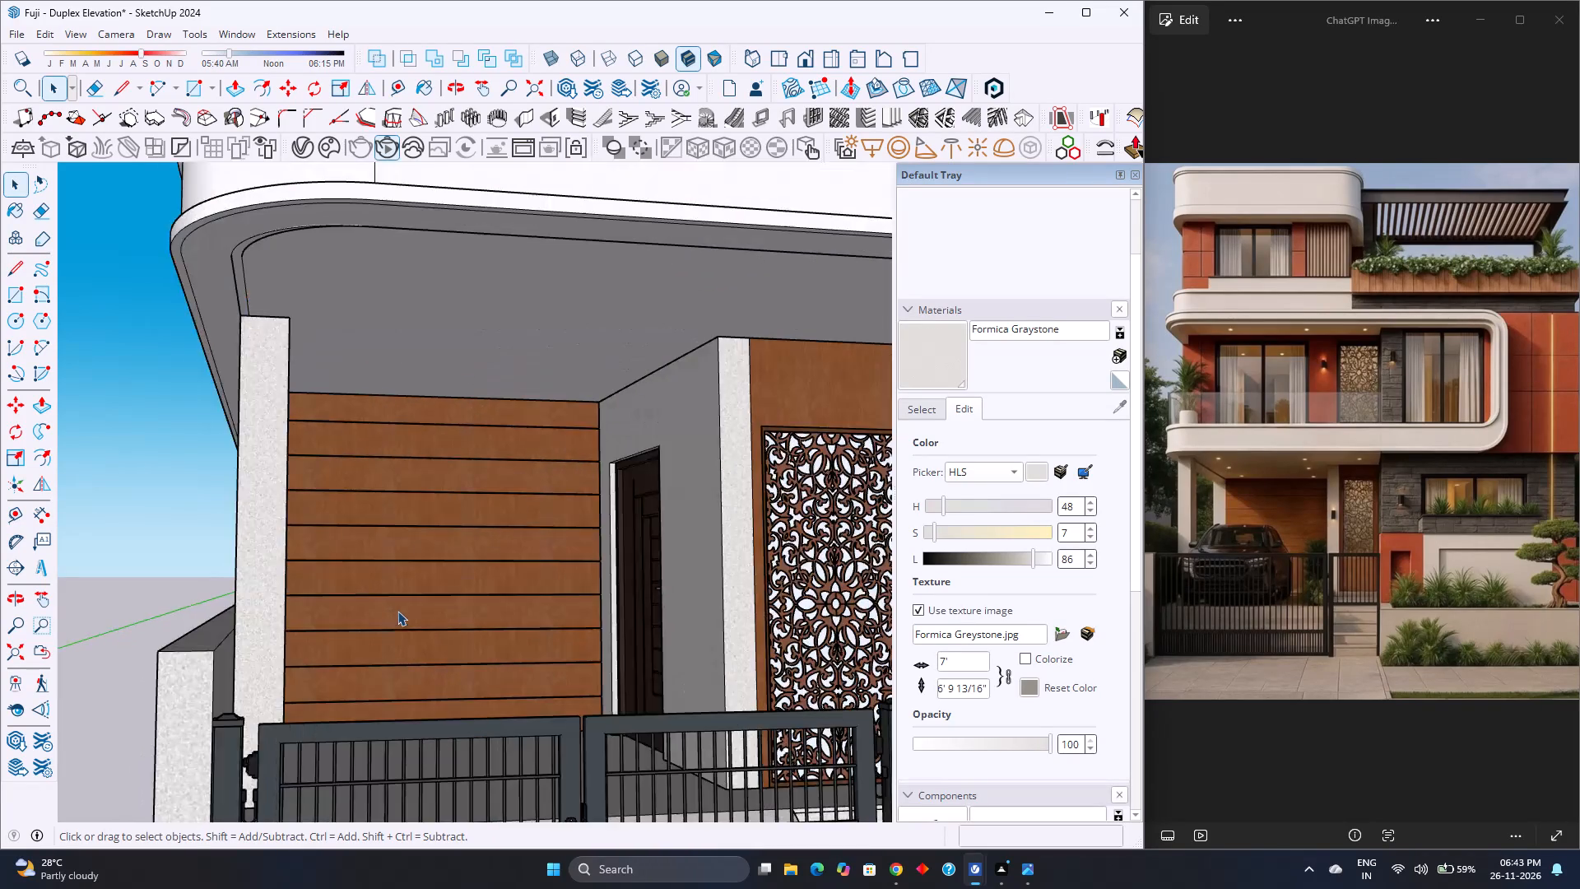
{"action": "scroll", "coordinate": [397, 611], "scroll_direction": "down", "scroll_amount": 3}
{"action": "scroll", "coordinate": [397, 611], "scroll_direction": "up", "scroll_amount": 4}
{"action": "scroll", "coordinate": [397, 611], "scroll_direction": "down", "scroll_amount": 4}
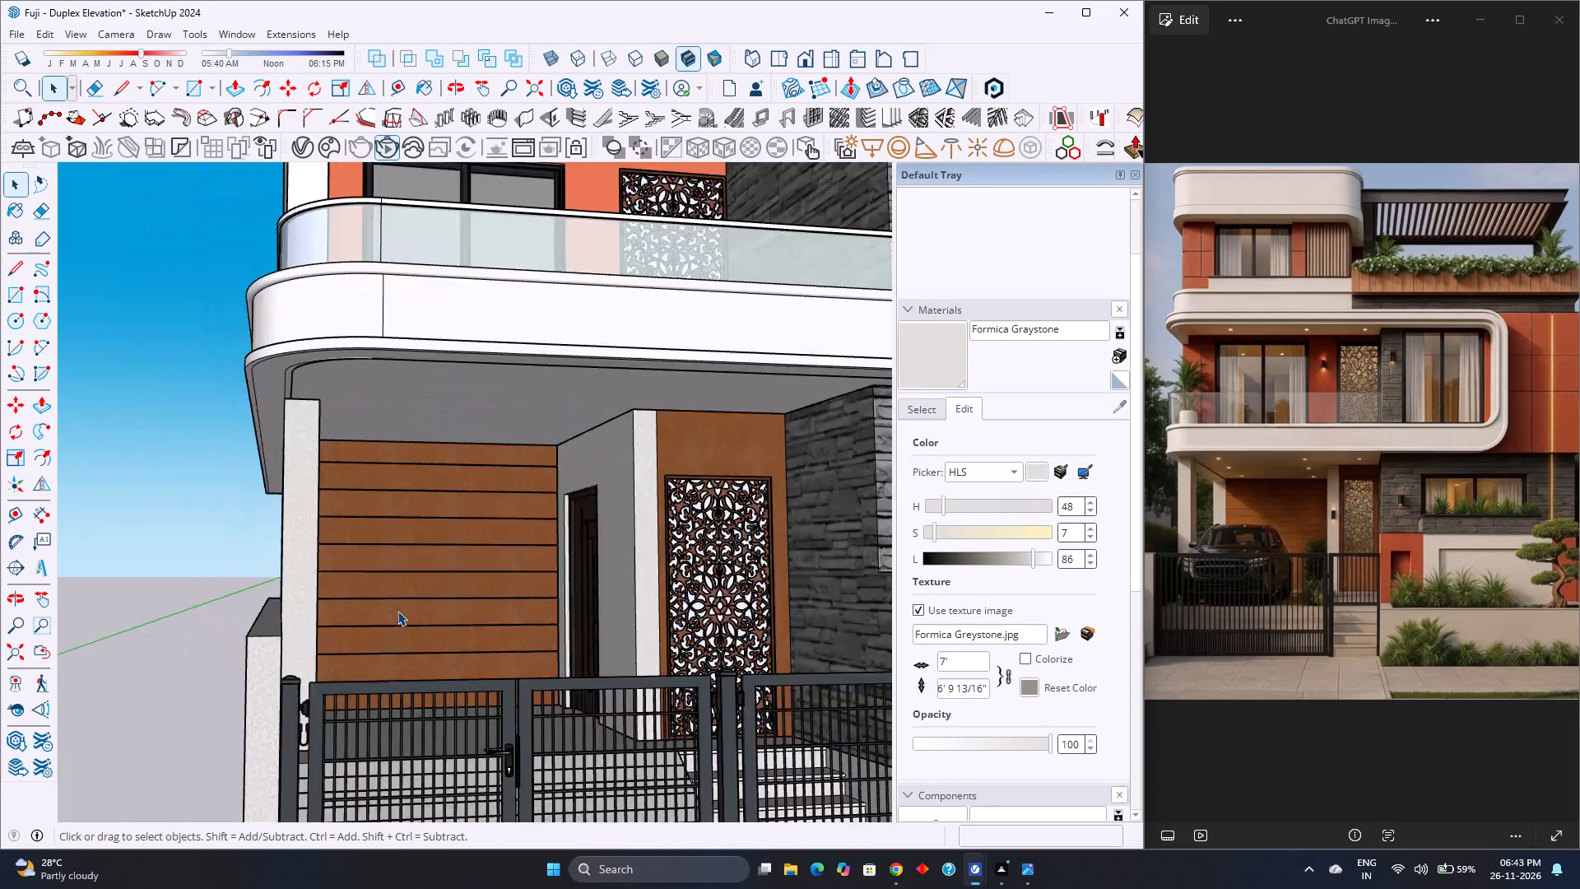
{"action": "scroll", "coordinate": [397, 611], "scroll_direction": "up", "scroll_amount": 4}
{"action": "scroll", "coordinate": [397, 611], "scroll_direction": "down", "scroll_amount": 4}
{"action": "scroll", "coordinate": [397, 611], "scroll_direction": "up", "scroll_amount": 4}
{"action": "scroll", "coordinate": [397, 611], "scroll_direction": "down", "scroll_amount": 4}
{"action": "scroll", "coordinate": [397, 611], "scroll_direction": "up", "scroll_amount": 1}
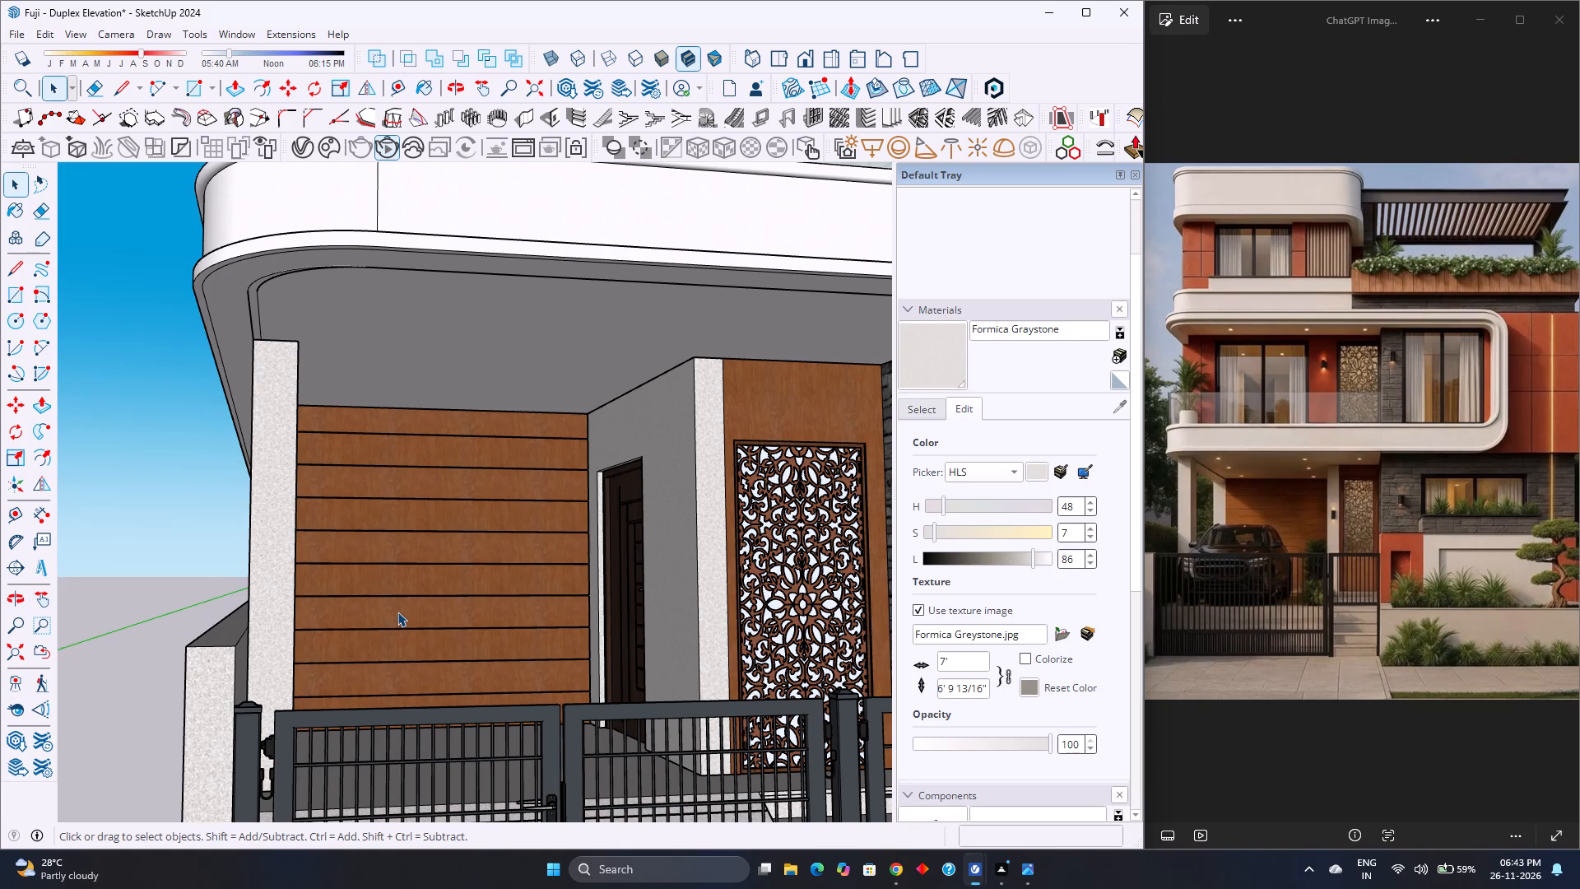
{"action": "scroll", "coordinate": [336, 584], "scroll_direction": "down", "scroll_amount": 7}
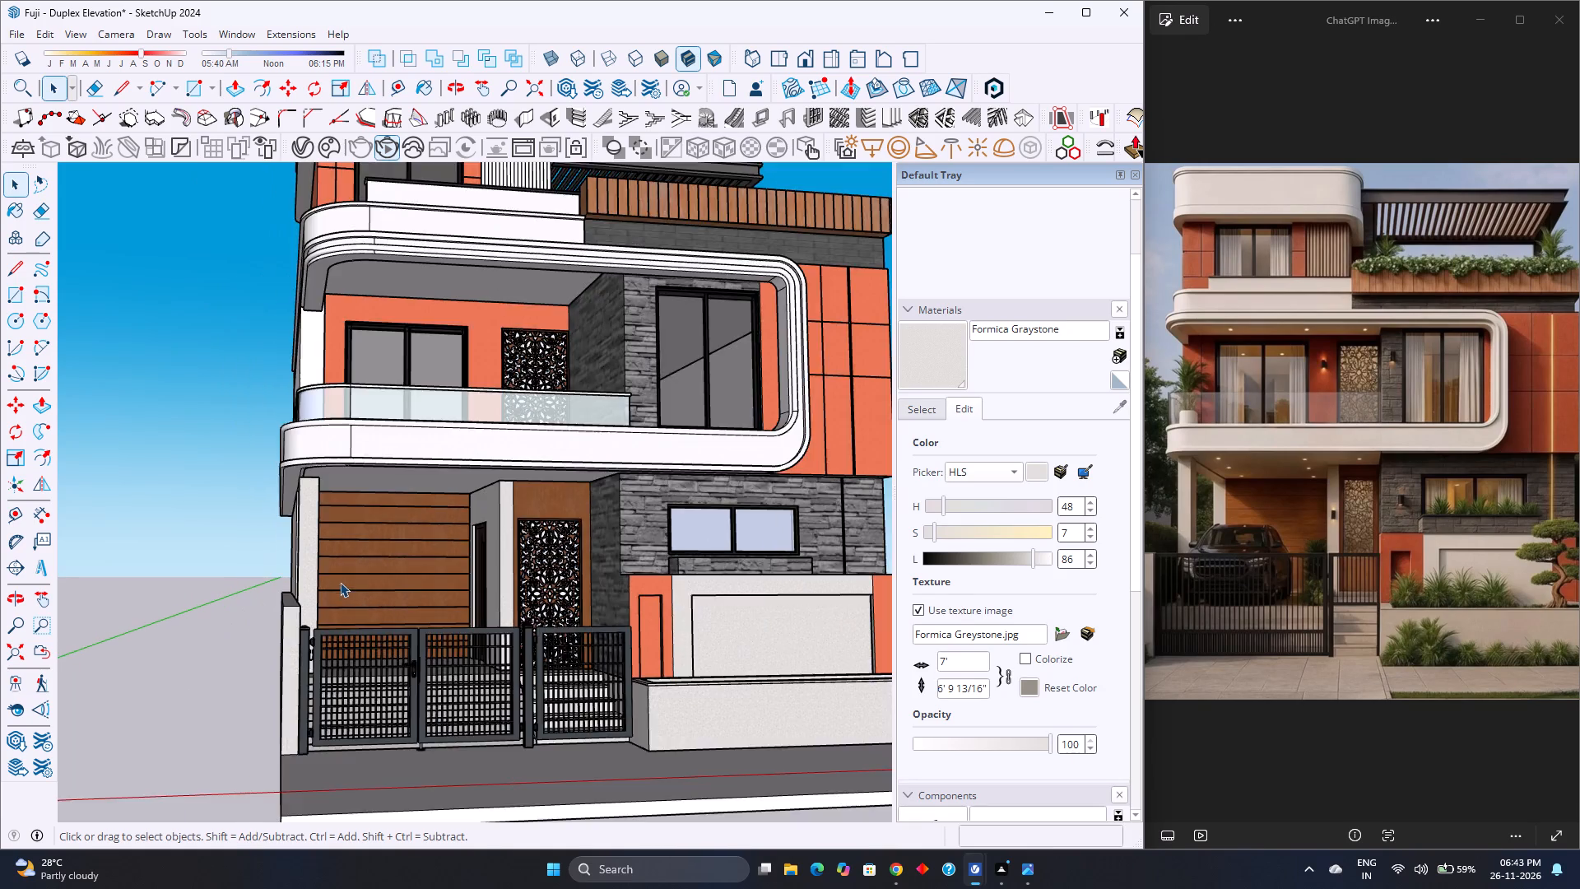
Review the whole front elevation from a distance, comparing its overall proportions and finishes with the reference image.
{"action": "scroll", "coordinate": [341, 580], "scroll_direction": "up", "scroll_amount": 6}
{"action": "scroll", "coordinate": [341, 580], "scroll_direction": "down", "scroll_amount": 18}
{"action": "scroll", "coordinate": [345, 575], "scroll_direction": "up", "scroll_amount": 6}
{"action": "scroll", "coordinate": [345, 575], "scroll_direction": "down", "scroll_amount": 7}
{"action": "scroll", "coordinate": [345, 575], "scroll_direction": "up", "scroll_amount": 6}
{"action": "scroll", "coordinate": [345, 575], "scroll_direction": "down", "scroll_amount": 5}
{"action": "scroll", "coordinate": [345, 575], "scroll_direction": "up", "scroll_amount": 5}
{"action": "scroll", "coordinate": [345, 575], "scroll_direction": "down", "scroll_amount": 6}
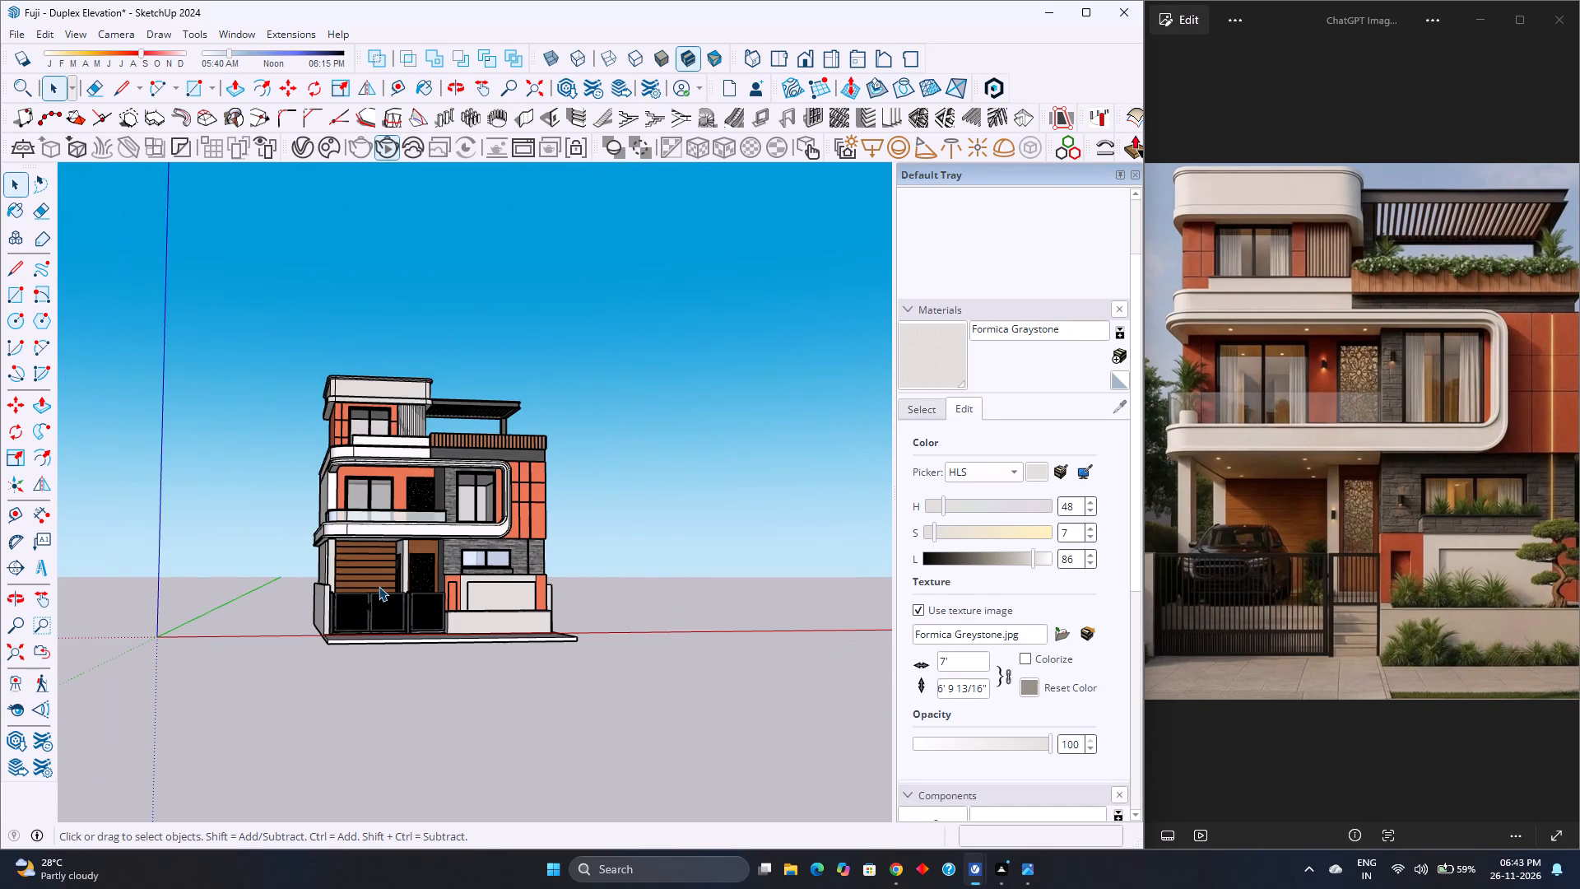
{"action": "scroll", "coordinate": [379, 586], "scroll_direction": "up", "scroll_amount": 5}
{"action": "scroll", "coordinate": [197, 675], "scroll_direction": "down", "scroll_amount": 3}
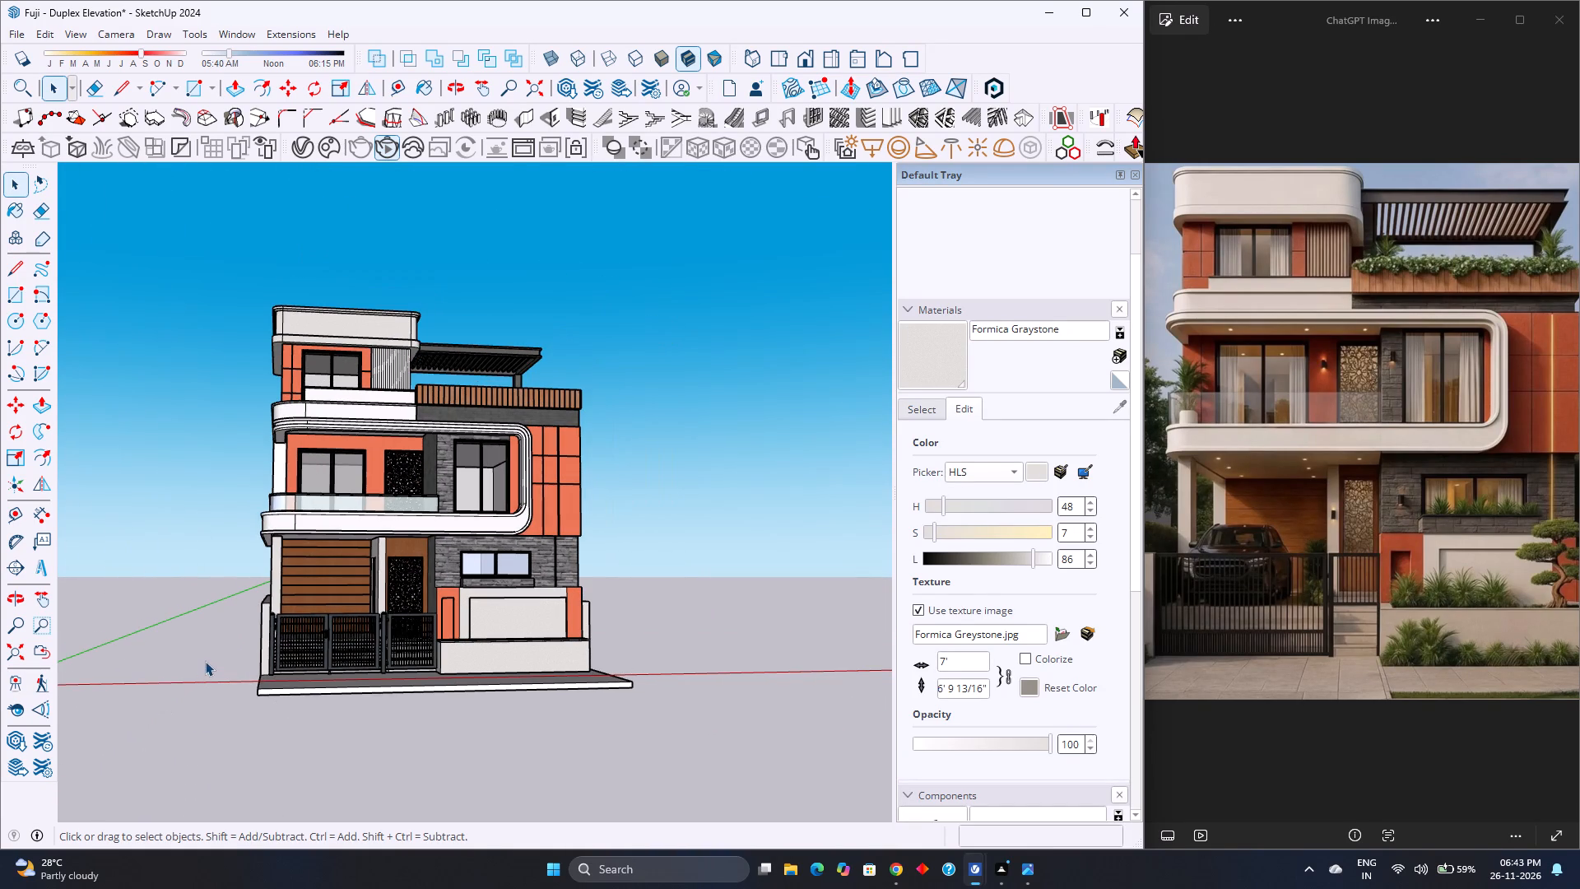
{"action": "scroll", "coordinate": [220, 645], "scroll_direction": "up", "scroll_amount": 4}
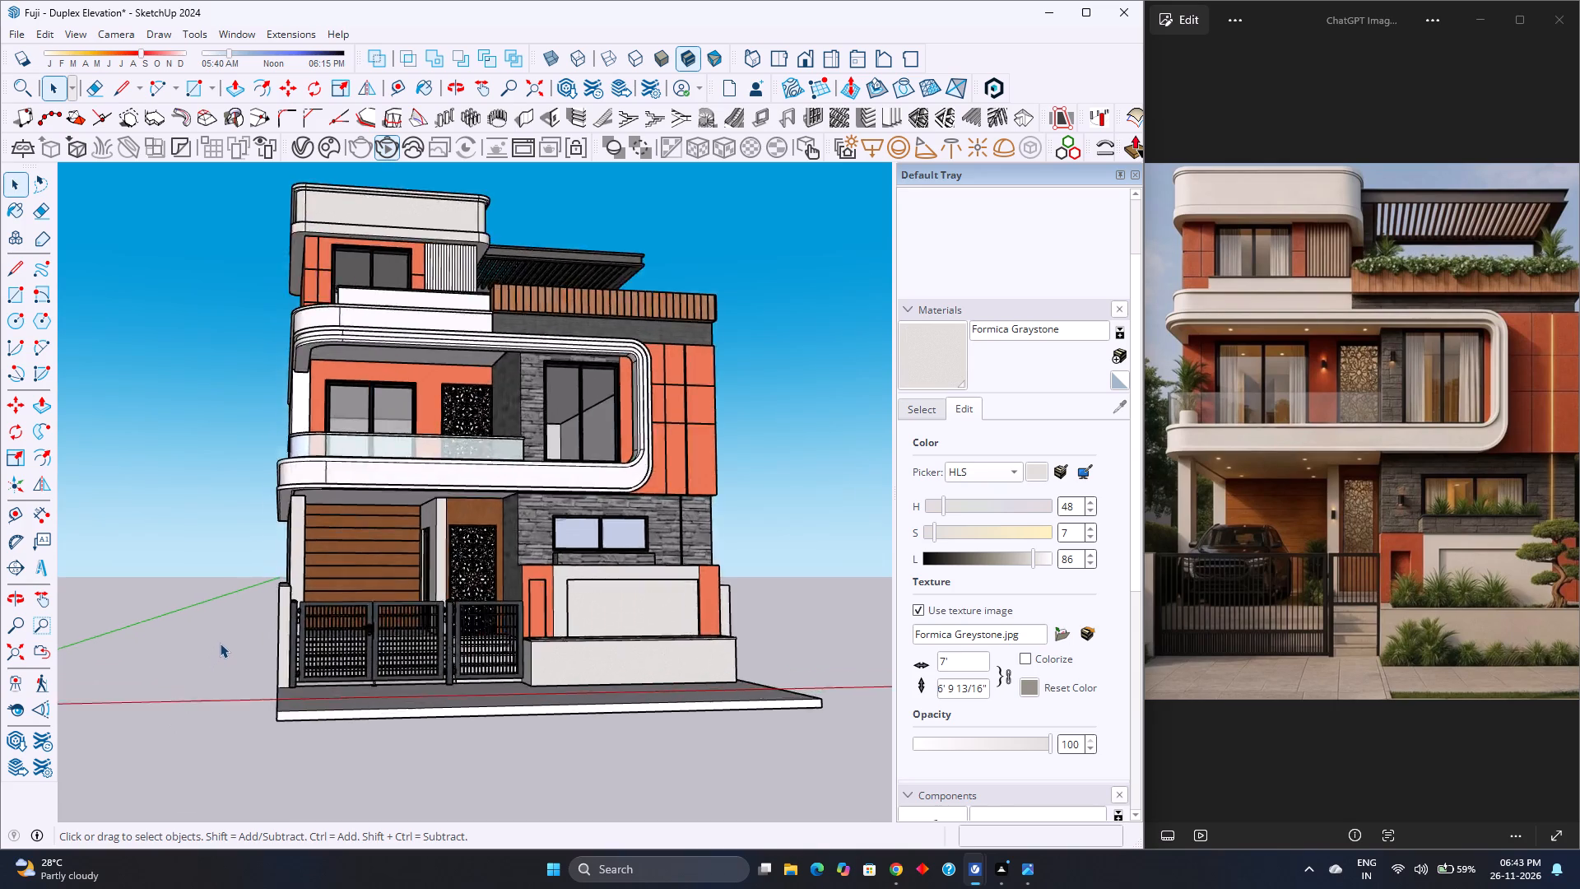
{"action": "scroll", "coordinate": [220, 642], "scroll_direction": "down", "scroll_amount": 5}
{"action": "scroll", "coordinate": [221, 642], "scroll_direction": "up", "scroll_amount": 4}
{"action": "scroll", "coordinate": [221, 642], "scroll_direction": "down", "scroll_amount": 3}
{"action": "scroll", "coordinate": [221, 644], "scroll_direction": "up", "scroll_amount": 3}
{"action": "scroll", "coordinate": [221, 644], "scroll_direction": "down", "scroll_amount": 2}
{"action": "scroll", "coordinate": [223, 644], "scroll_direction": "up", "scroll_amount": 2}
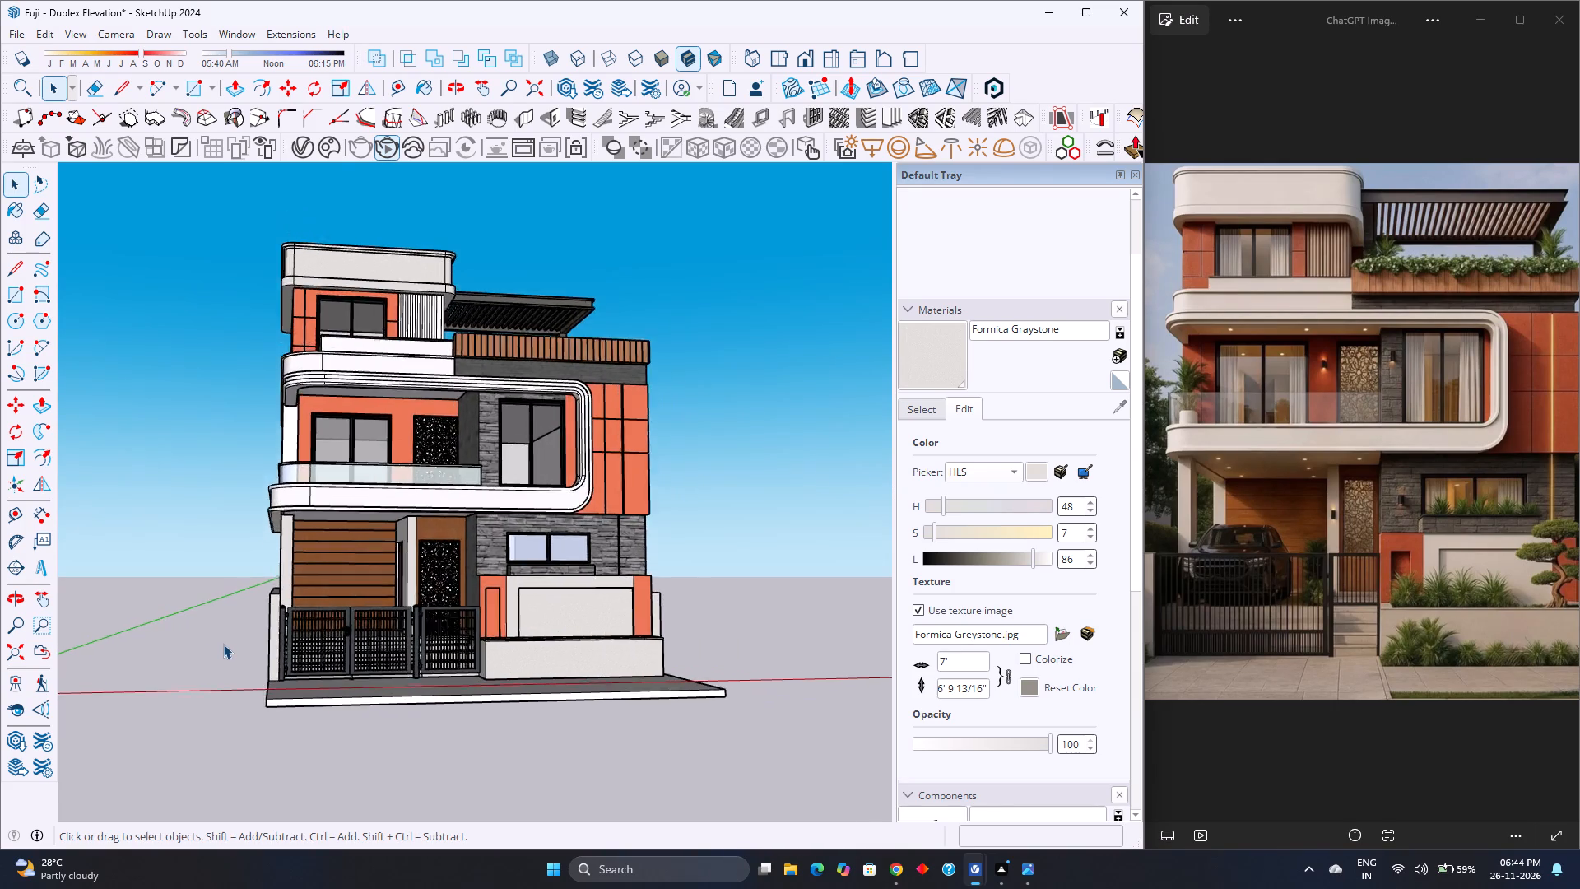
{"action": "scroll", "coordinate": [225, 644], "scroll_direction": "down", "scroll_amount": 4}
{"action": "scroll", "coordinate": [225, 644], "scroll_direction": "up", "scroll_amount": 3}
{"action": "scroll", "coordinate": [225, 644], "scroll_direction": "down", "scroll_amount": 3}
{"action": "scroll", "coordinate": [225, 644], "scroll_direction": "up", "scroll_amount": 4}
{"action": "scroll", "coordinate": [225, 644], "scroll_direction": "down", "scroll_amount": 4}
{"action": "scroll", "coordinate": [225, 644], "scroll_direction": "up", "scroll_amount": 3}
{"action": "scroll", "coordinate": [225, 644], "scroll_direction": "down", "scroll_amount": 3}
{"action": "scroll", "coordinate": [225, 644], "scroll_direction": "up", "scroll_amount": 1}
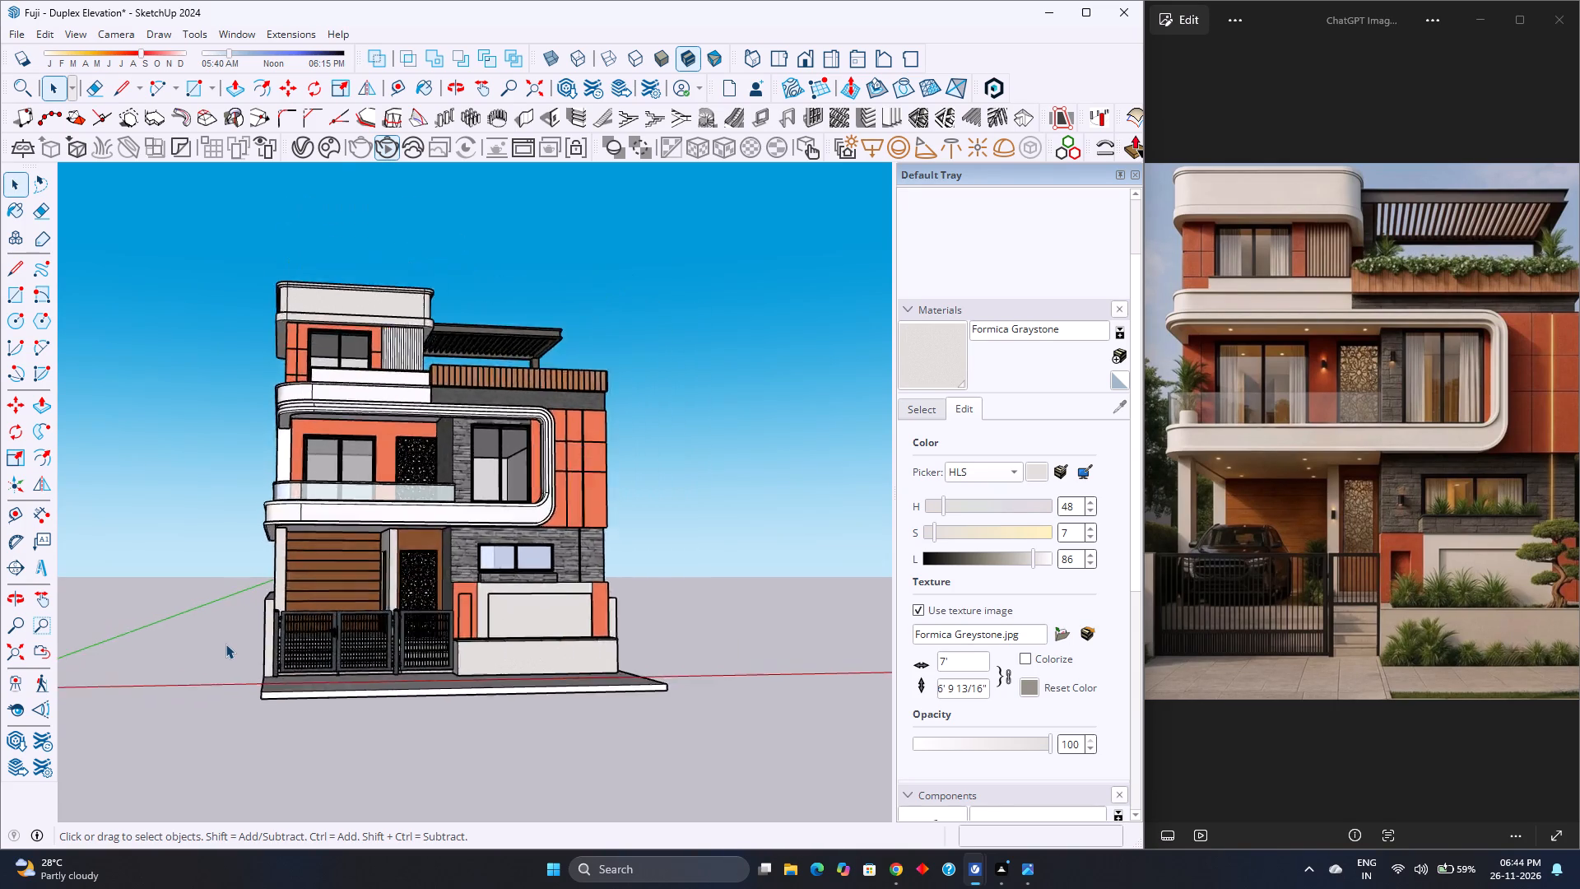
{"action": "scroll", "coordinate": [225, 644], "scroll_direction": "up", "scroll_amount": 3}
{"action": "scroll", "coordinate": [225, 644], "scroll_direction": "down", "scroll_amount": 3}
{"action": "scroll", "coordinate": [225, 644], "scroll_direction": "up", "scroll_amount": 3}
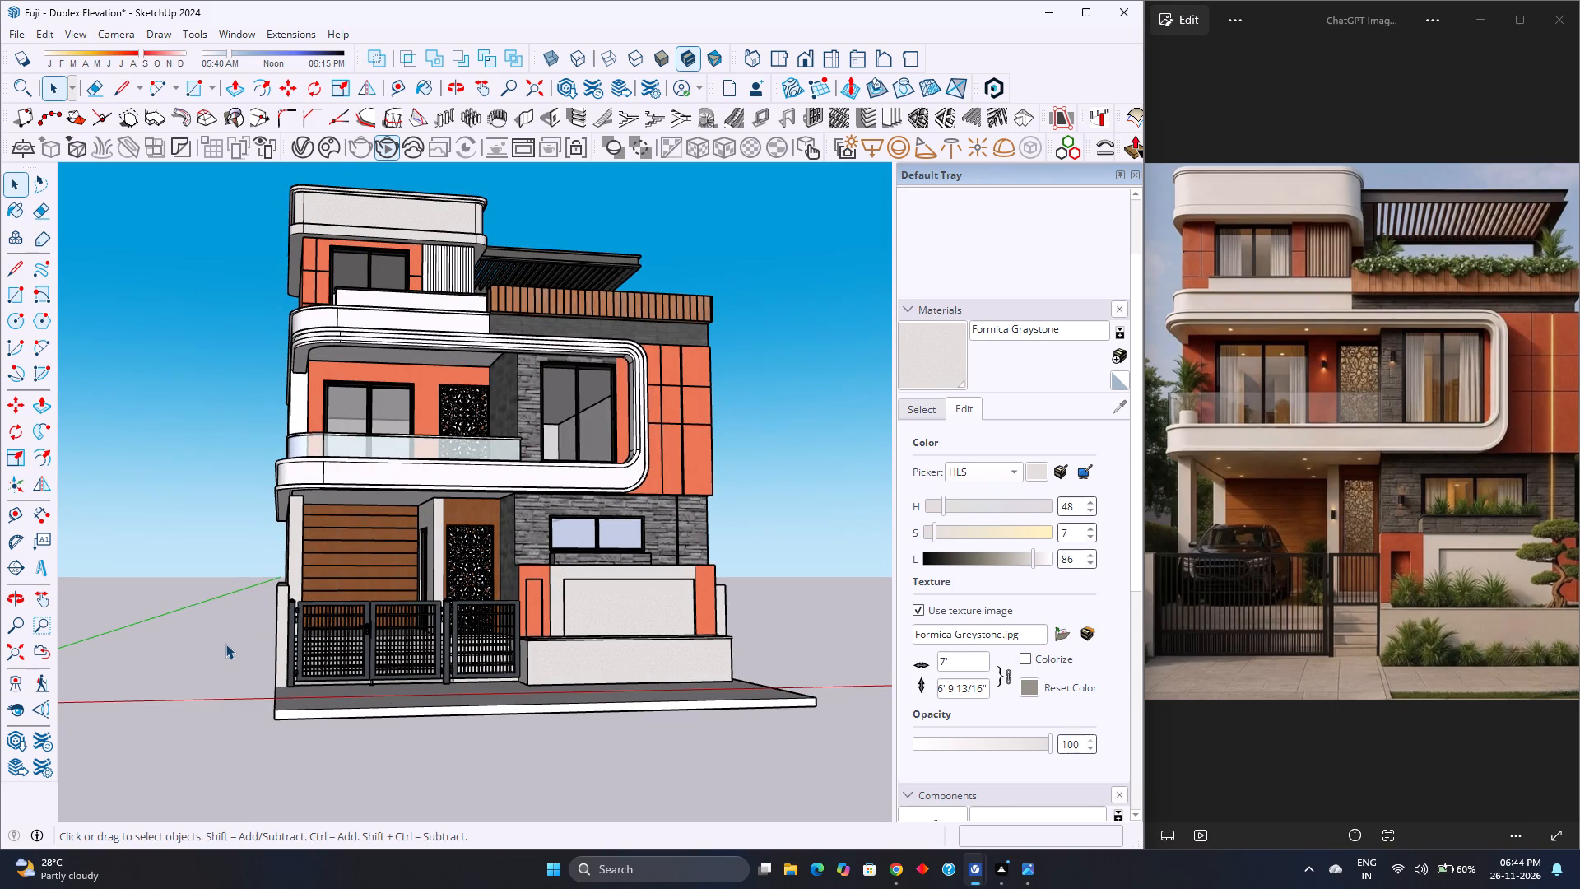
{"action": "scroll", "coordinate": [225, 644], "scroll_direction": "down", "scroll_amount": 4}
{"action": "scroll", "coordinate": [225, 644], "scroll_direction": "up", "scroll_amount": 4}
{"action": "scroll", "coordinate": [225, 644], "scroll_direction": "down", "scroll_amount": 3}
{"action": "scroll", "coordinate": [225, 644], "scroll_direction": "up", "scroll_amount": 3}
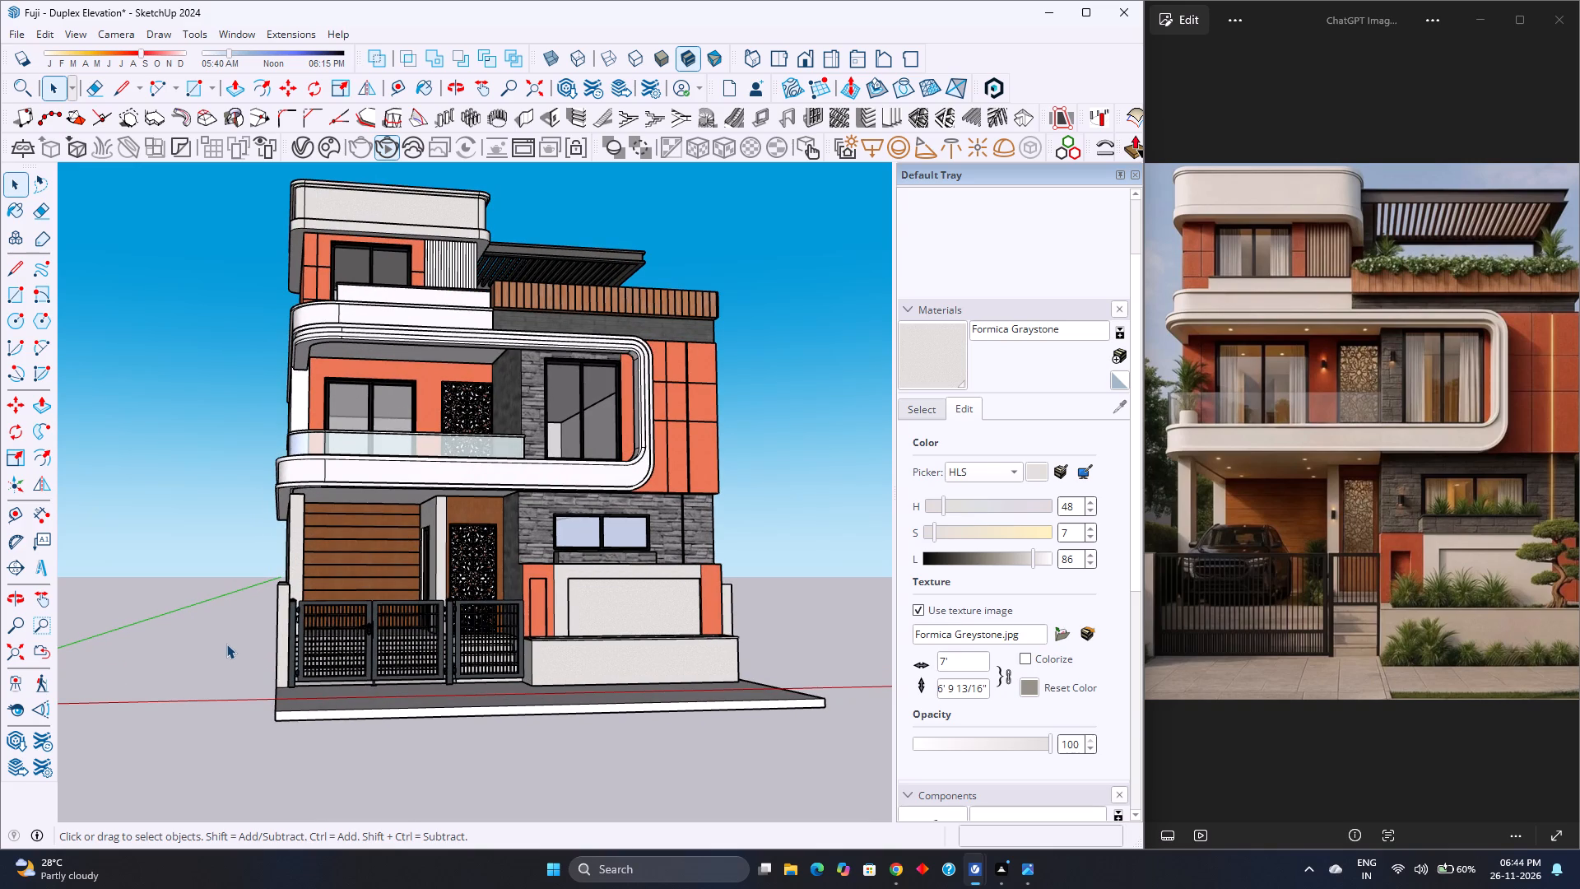
Review the front gate, boundary wall, entrance steps and carport from the gate-side corner at closer range.
{"action": "scroll", "coordinate": [226, 645], "scroll_direction": "down", "scroll_amount": 3}
{"action": "scroll", "coordinate": [226, 645], "scroll_direction": "up", "scroll_amount": 4}
{"action": "scroll", "coordinate": [228, 649], "scroll_direction": "down", "scroll_amount": 1}
{"action": "scroll", "coordinate": [228, 649], "scroll_direction": "up", "scroll_amount": 3}
{"action": "scroll", "coordinate": [228, 649], "scroll_direction": "down", "scroll_amount": 3}
{"action": "scroll", "coordinate": [228, 649], "scroll_direction": "up", "scroll_amount": 3}
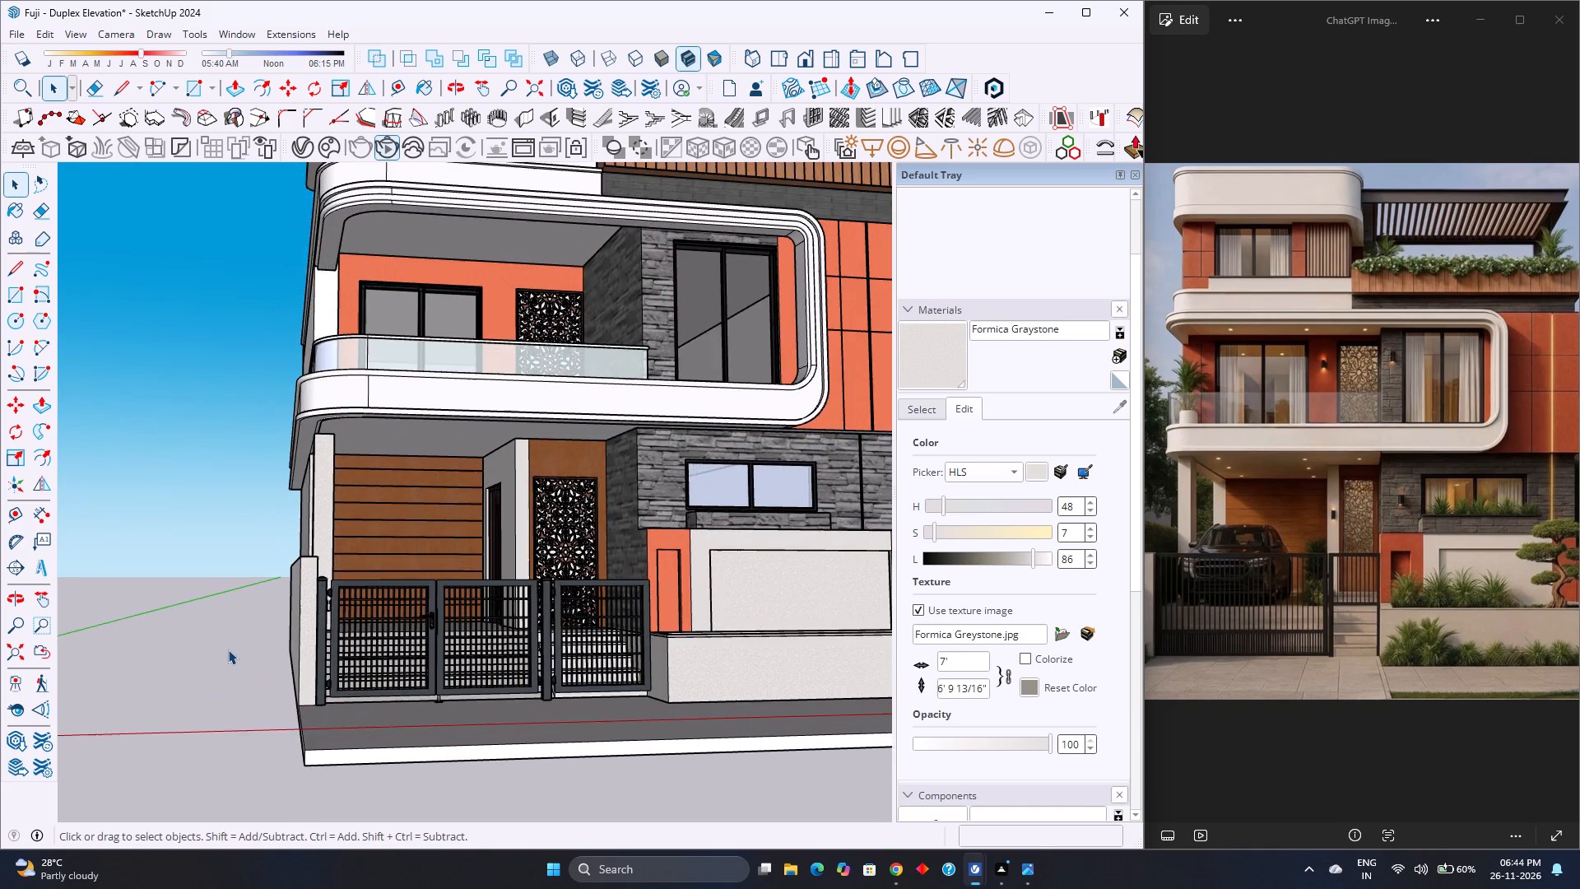
{"action": "scroll", "coordinate": [228, 649], "scroll_direction": "down", "scroll_amount": 4}
{"action": "scroll", "coordinate": [228, 649], "scroll_direction": "up", "scroll_amount": 4}
{"action": "scroll", "coordinate": [228, 649], "scroll_direction": "down", "scroll_amount": 3}
{"action": "scroll", "coordinate": [229, 650], "scroll_direction": "up", "scroll_amount": 3}
{"action": "scroll", "coordinate": [229, 650], "scroll_direction": "down", "scroll_amount": 3}
{"action": "scroll", "coordinate": [229, 650], "scroll_direction": "up", "scroll_amount": 4}
{"action": "scroll", "coordinate": [229, 651], "scroll_direction": "down", "scroll_amount": 4}
{"action": "scroll", "coordinate": [229, 651], "scroll_direction": "up", "scroll_amount": 4}
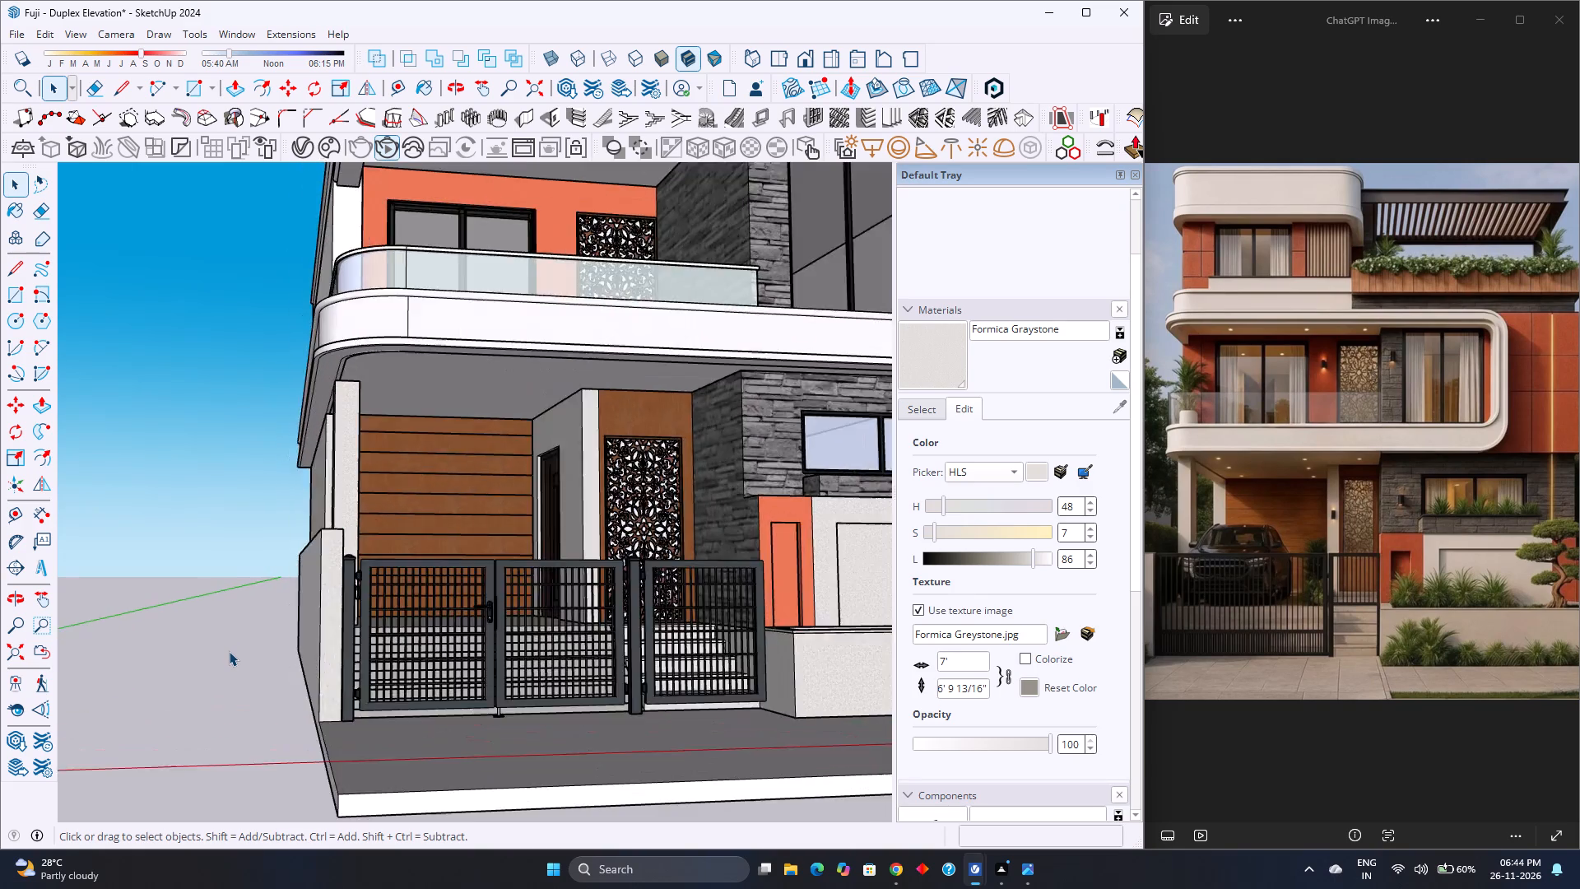
{"action": "scroll", "coordinate": [229, 651], "scroll_direction": "down", "scroll_amount": 3}
{"action": "scroll", "coordinate": [229, 652], "scroll_direction": "up", "scroll_amount": 3}
{"action": "scroll", "coordinate": [229, 652], "scroll_direction": "down", "scroll_amount": 3}
{"action": "scroll", "coordinate": [229, 654], "scroll_direction": "up", "scroll_amount": 4}
{"action": "scroll", "coordinate": [229, 654], "scroll_direction": "down", "scroll_amount": 8}
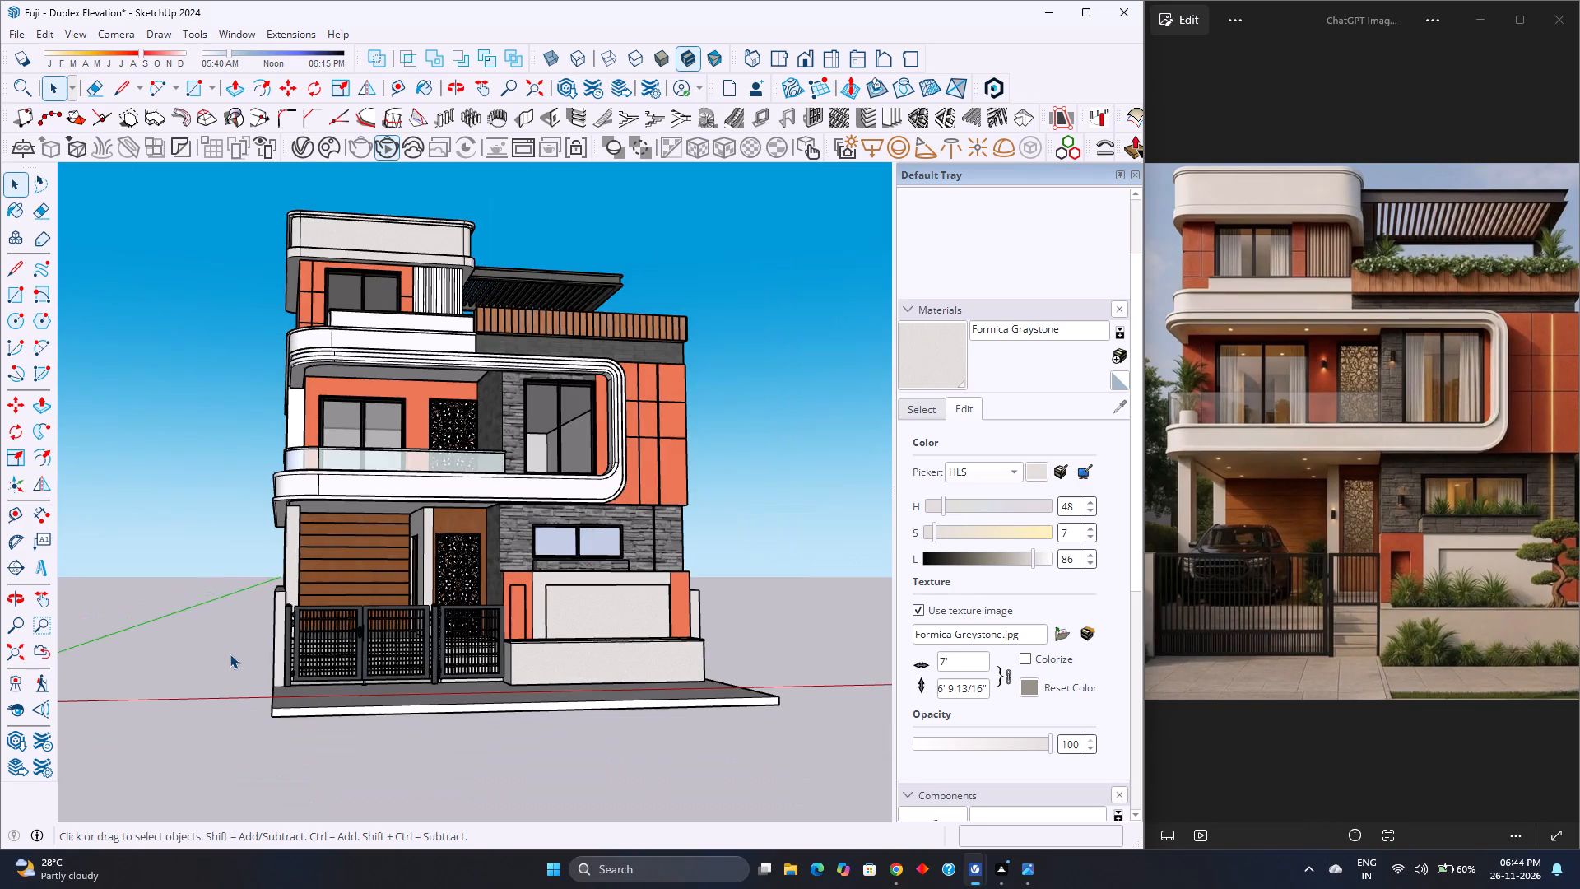
Review the full front elevation from a more frontal, slightly raised angle, including the driveway slab, orange panels and roof pergola.
{"action": "middle_click_drag", "start_coordinate": [332, 654], "coordinate": [243, 689]}
{"action": "middle_click", "coordinate": [242, 687]}
{"action": "middle_click", "coordinate": [239, 685]}
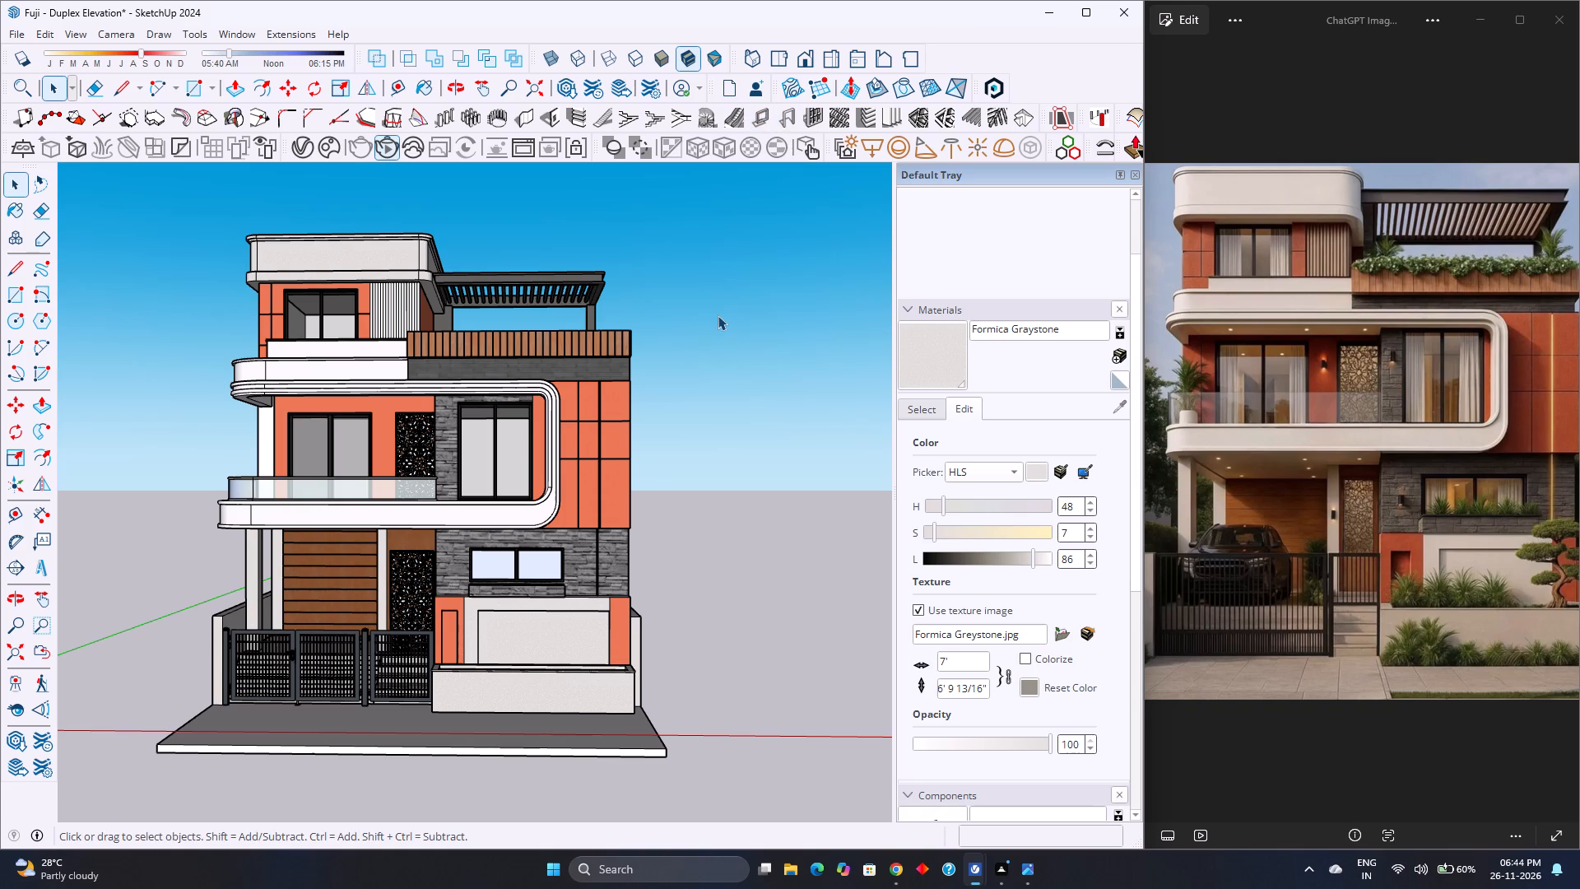
{"action": "scroll", "coordinate": [718, 318], "scroll_direction": "down", "scroll_amount": 3}
{"action": "scroll", "coordinate": [718, 319], "scroll_direction": "up", "scroll_amount": 2}
{"action": "scroll", "coordinate": [718, 320], "scroll_direction": "down", "scroll_amount": 1}
{"action": "scroll", "coordinate": [718, 323], "scroll_direction": "up", "scroll_amount": 3}
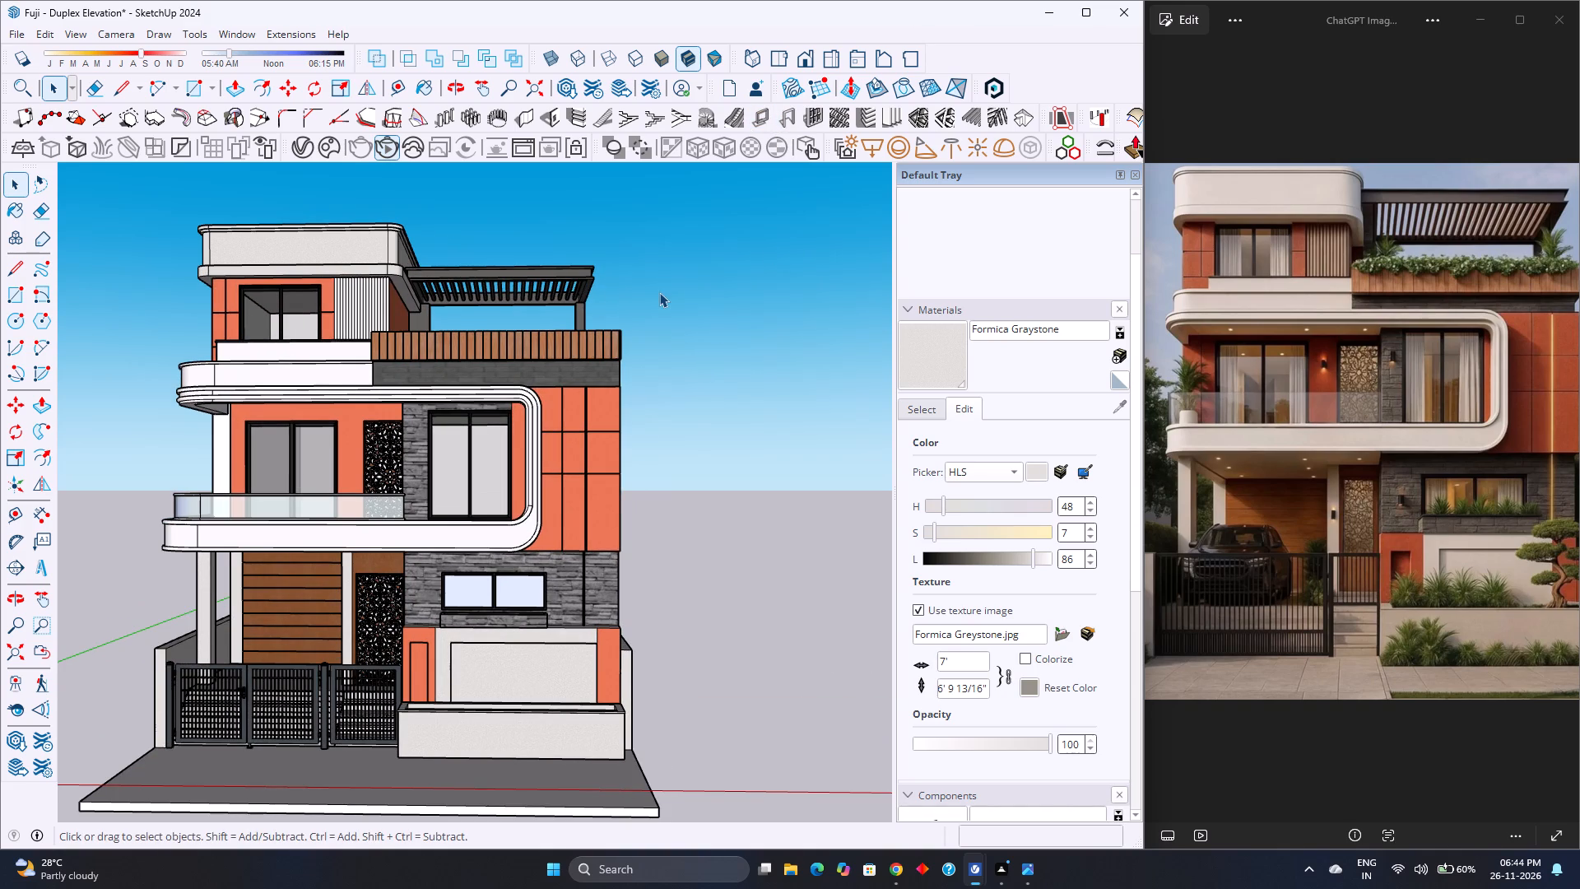
{"action": "scroll", "coordinate": [658, 295], "scroll_direction": "down", "scroll_amount": 4}
{"action": "scroll", "coordinate": [658, 295], "scroll_direction": "up", "scroll_amount": 3}
{"action": "scroll", "coordinate": [658, 295], "scroll_direction": "down", "scroll_amount": 6}
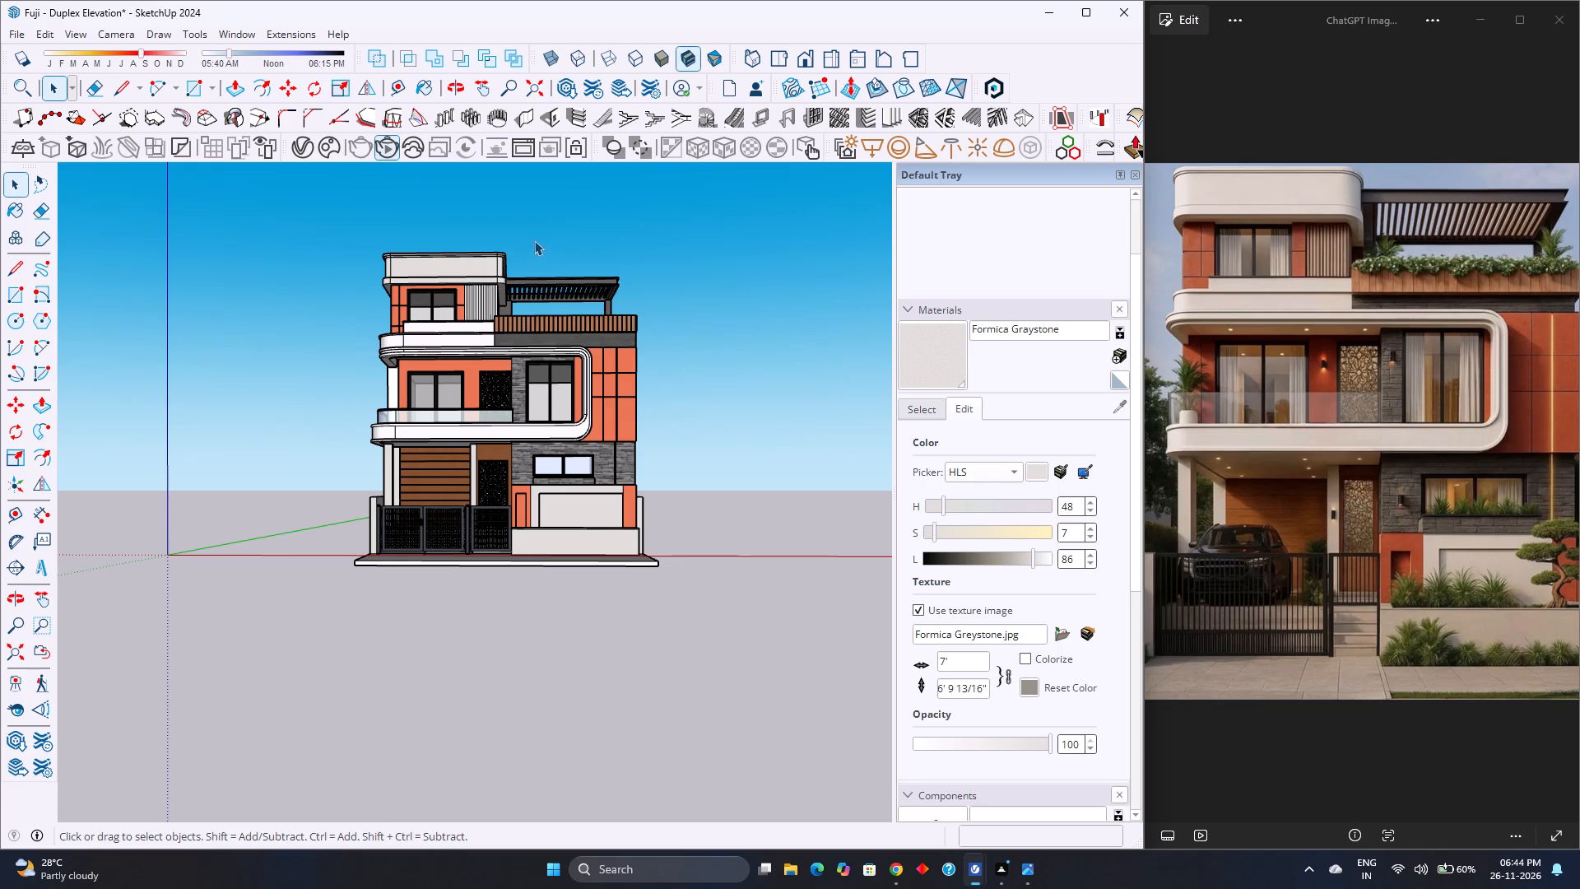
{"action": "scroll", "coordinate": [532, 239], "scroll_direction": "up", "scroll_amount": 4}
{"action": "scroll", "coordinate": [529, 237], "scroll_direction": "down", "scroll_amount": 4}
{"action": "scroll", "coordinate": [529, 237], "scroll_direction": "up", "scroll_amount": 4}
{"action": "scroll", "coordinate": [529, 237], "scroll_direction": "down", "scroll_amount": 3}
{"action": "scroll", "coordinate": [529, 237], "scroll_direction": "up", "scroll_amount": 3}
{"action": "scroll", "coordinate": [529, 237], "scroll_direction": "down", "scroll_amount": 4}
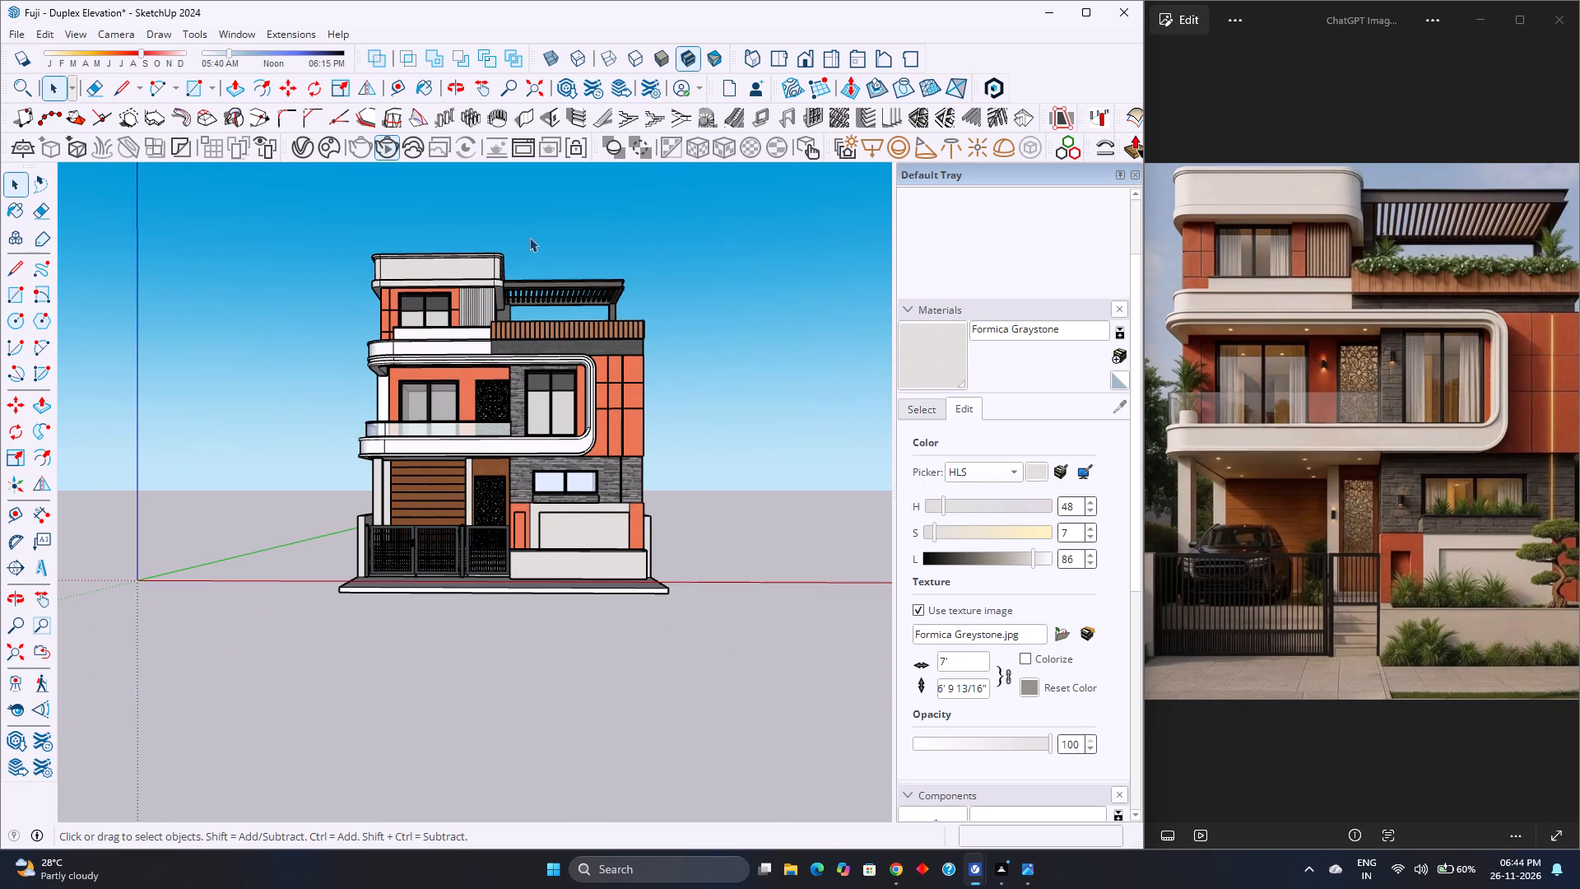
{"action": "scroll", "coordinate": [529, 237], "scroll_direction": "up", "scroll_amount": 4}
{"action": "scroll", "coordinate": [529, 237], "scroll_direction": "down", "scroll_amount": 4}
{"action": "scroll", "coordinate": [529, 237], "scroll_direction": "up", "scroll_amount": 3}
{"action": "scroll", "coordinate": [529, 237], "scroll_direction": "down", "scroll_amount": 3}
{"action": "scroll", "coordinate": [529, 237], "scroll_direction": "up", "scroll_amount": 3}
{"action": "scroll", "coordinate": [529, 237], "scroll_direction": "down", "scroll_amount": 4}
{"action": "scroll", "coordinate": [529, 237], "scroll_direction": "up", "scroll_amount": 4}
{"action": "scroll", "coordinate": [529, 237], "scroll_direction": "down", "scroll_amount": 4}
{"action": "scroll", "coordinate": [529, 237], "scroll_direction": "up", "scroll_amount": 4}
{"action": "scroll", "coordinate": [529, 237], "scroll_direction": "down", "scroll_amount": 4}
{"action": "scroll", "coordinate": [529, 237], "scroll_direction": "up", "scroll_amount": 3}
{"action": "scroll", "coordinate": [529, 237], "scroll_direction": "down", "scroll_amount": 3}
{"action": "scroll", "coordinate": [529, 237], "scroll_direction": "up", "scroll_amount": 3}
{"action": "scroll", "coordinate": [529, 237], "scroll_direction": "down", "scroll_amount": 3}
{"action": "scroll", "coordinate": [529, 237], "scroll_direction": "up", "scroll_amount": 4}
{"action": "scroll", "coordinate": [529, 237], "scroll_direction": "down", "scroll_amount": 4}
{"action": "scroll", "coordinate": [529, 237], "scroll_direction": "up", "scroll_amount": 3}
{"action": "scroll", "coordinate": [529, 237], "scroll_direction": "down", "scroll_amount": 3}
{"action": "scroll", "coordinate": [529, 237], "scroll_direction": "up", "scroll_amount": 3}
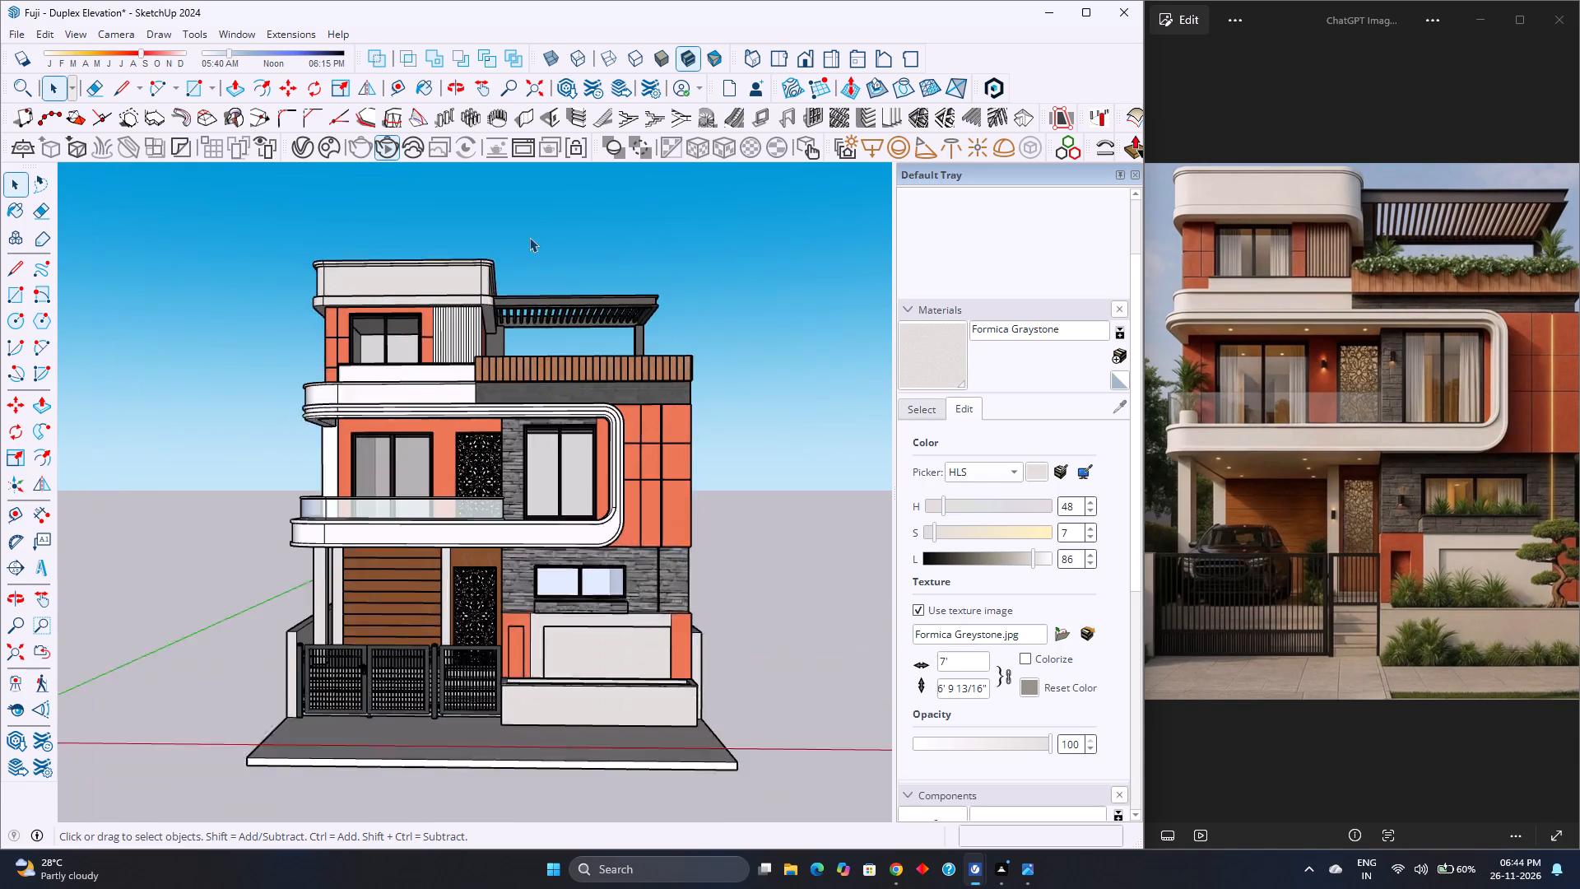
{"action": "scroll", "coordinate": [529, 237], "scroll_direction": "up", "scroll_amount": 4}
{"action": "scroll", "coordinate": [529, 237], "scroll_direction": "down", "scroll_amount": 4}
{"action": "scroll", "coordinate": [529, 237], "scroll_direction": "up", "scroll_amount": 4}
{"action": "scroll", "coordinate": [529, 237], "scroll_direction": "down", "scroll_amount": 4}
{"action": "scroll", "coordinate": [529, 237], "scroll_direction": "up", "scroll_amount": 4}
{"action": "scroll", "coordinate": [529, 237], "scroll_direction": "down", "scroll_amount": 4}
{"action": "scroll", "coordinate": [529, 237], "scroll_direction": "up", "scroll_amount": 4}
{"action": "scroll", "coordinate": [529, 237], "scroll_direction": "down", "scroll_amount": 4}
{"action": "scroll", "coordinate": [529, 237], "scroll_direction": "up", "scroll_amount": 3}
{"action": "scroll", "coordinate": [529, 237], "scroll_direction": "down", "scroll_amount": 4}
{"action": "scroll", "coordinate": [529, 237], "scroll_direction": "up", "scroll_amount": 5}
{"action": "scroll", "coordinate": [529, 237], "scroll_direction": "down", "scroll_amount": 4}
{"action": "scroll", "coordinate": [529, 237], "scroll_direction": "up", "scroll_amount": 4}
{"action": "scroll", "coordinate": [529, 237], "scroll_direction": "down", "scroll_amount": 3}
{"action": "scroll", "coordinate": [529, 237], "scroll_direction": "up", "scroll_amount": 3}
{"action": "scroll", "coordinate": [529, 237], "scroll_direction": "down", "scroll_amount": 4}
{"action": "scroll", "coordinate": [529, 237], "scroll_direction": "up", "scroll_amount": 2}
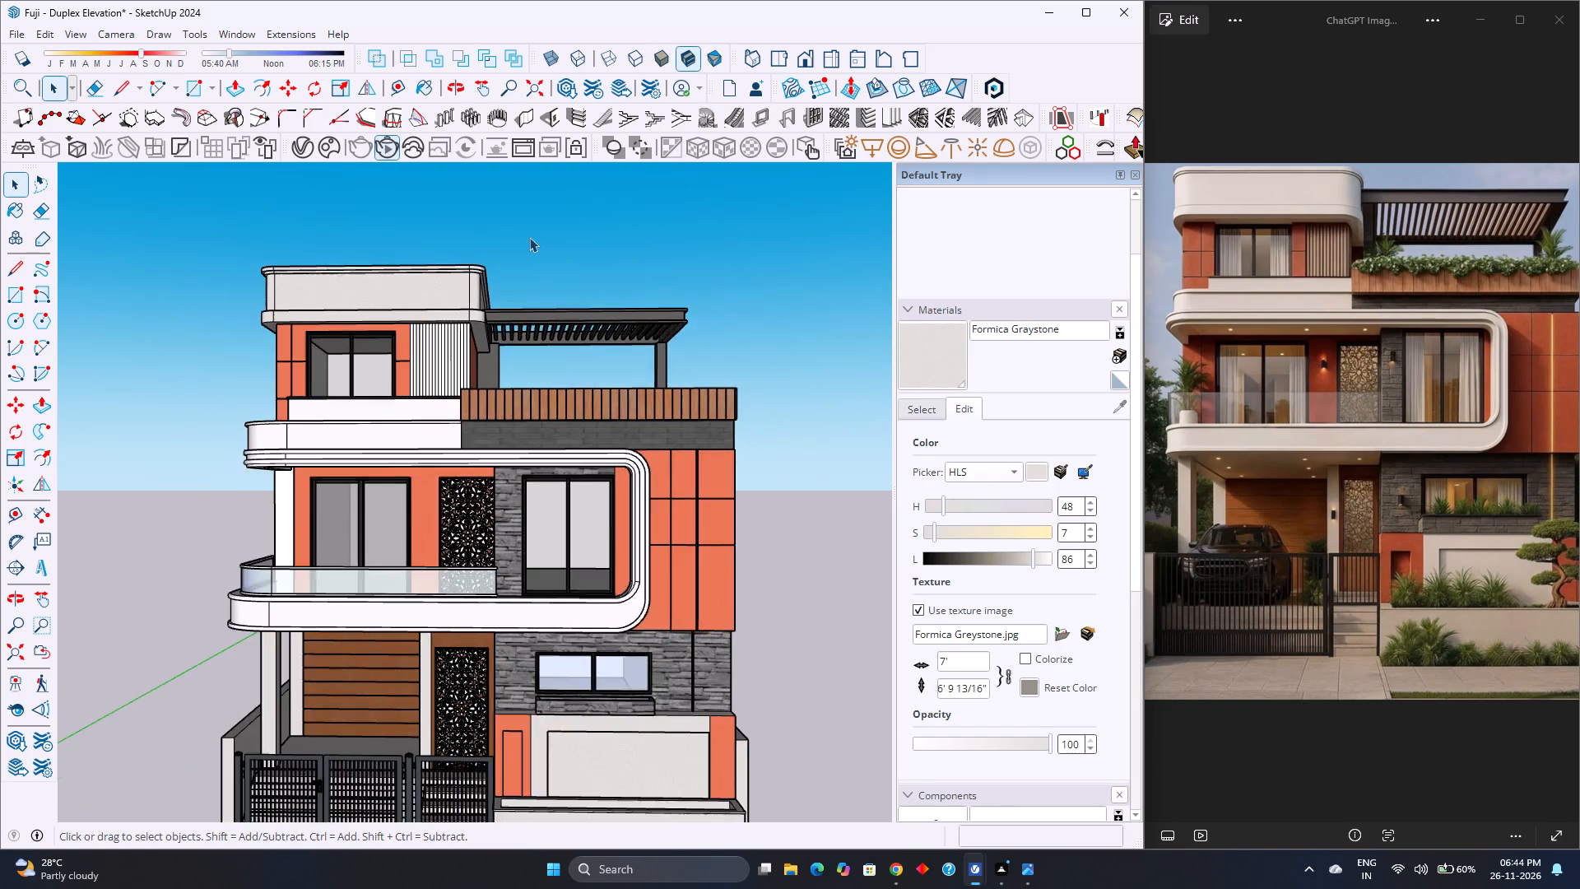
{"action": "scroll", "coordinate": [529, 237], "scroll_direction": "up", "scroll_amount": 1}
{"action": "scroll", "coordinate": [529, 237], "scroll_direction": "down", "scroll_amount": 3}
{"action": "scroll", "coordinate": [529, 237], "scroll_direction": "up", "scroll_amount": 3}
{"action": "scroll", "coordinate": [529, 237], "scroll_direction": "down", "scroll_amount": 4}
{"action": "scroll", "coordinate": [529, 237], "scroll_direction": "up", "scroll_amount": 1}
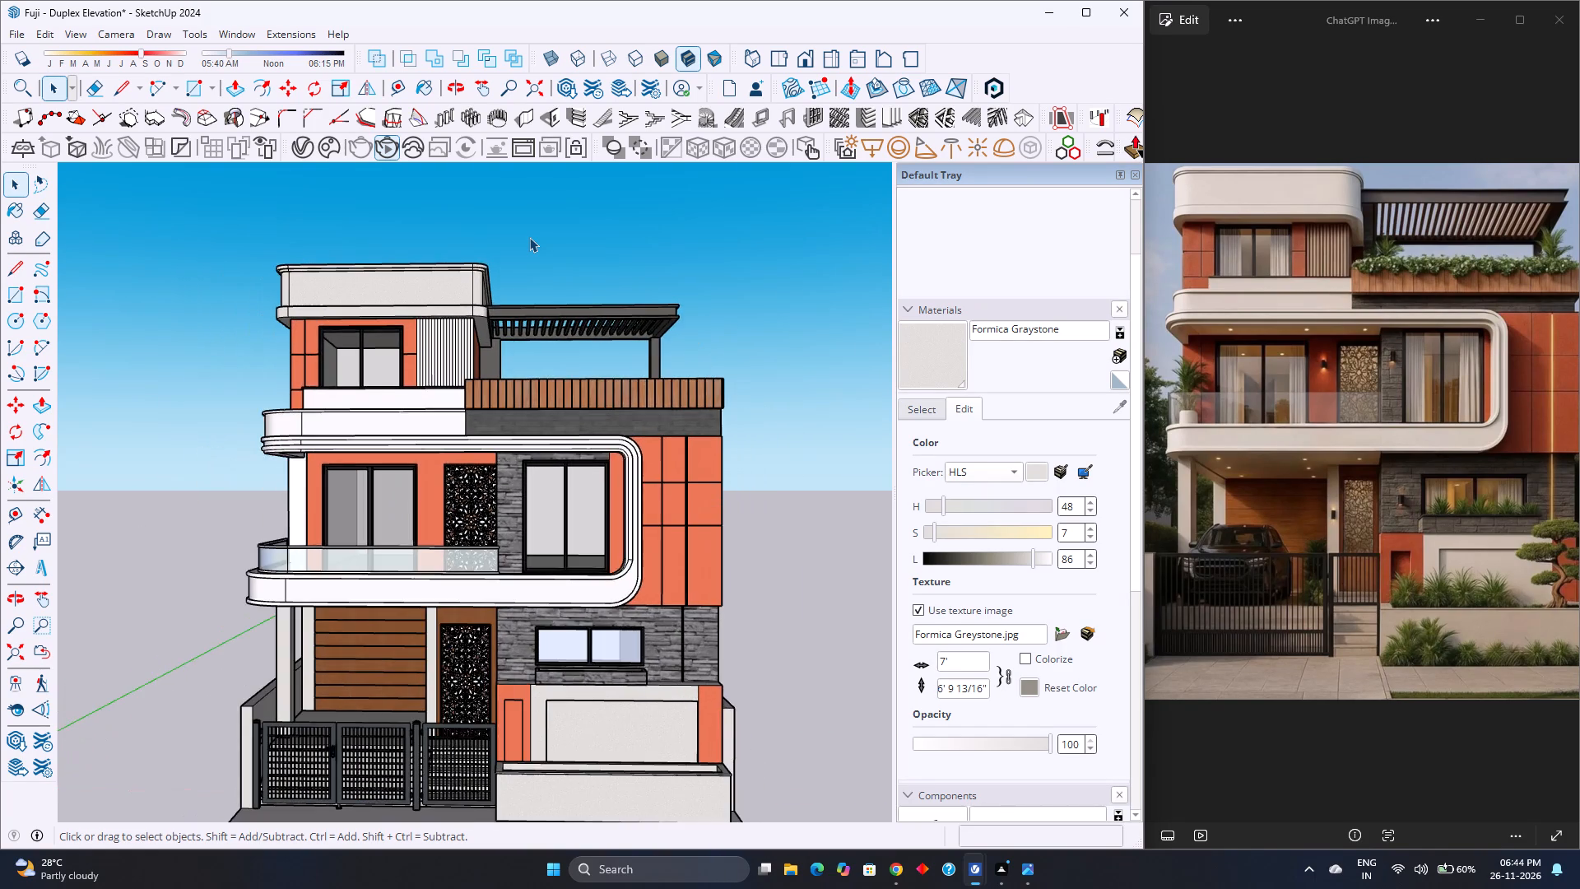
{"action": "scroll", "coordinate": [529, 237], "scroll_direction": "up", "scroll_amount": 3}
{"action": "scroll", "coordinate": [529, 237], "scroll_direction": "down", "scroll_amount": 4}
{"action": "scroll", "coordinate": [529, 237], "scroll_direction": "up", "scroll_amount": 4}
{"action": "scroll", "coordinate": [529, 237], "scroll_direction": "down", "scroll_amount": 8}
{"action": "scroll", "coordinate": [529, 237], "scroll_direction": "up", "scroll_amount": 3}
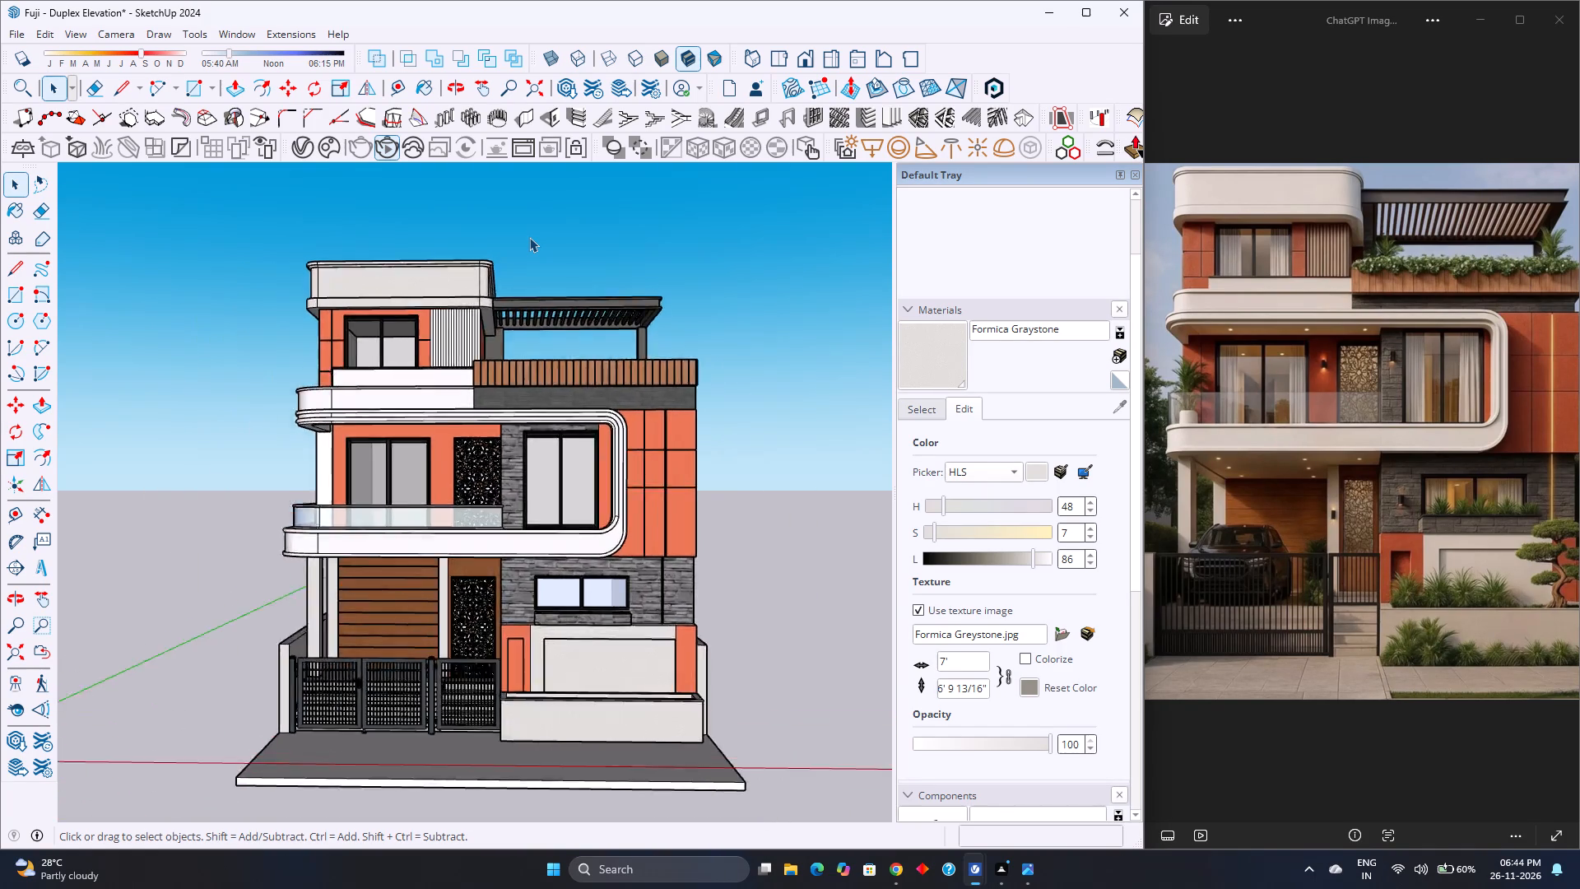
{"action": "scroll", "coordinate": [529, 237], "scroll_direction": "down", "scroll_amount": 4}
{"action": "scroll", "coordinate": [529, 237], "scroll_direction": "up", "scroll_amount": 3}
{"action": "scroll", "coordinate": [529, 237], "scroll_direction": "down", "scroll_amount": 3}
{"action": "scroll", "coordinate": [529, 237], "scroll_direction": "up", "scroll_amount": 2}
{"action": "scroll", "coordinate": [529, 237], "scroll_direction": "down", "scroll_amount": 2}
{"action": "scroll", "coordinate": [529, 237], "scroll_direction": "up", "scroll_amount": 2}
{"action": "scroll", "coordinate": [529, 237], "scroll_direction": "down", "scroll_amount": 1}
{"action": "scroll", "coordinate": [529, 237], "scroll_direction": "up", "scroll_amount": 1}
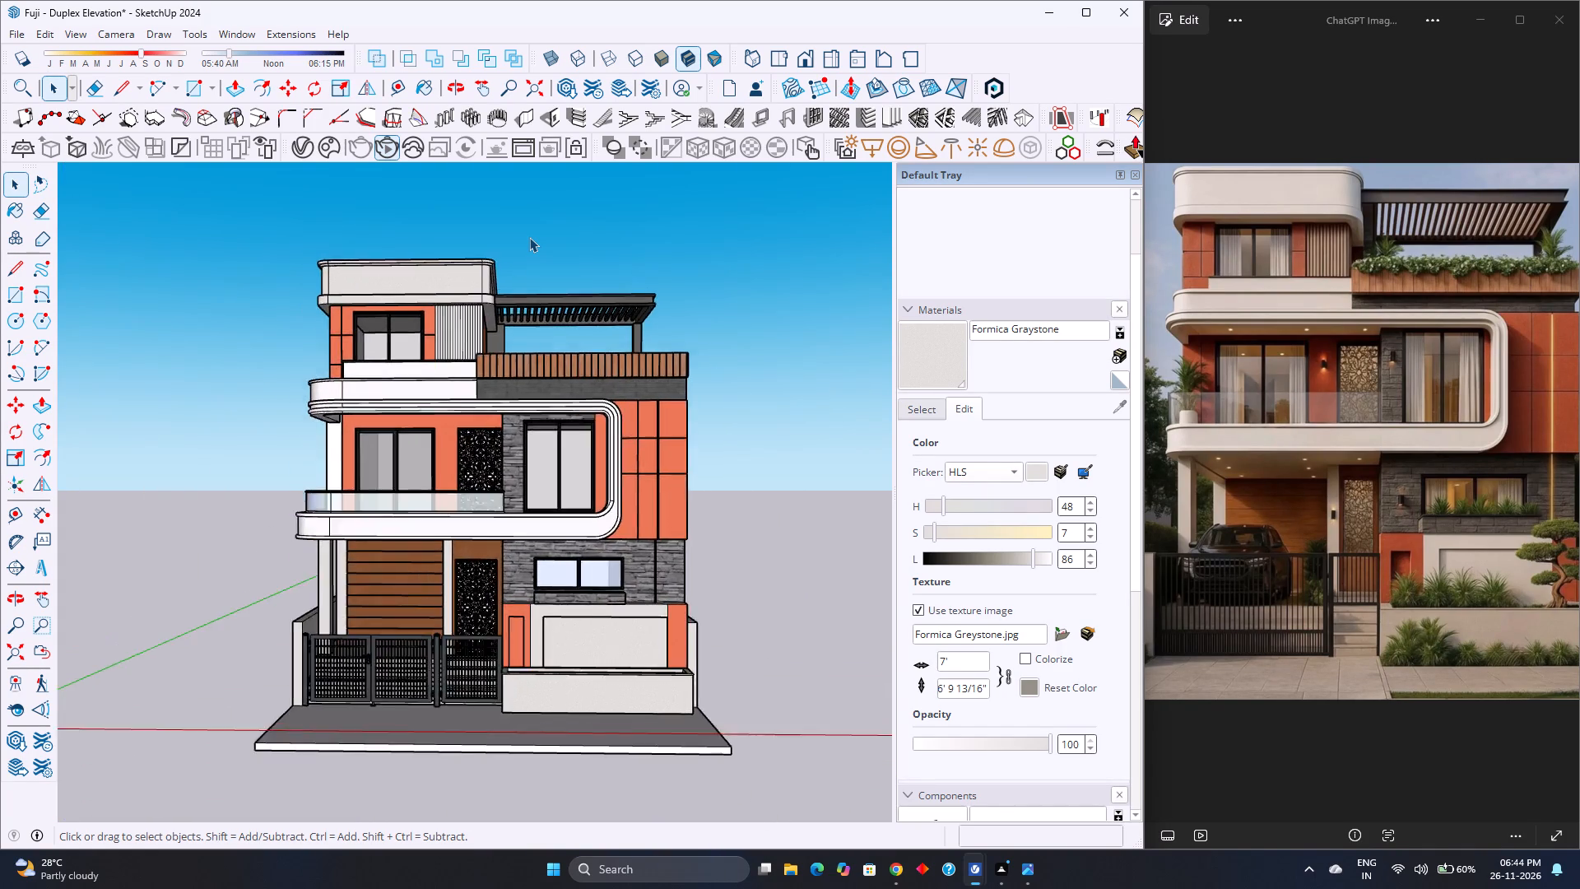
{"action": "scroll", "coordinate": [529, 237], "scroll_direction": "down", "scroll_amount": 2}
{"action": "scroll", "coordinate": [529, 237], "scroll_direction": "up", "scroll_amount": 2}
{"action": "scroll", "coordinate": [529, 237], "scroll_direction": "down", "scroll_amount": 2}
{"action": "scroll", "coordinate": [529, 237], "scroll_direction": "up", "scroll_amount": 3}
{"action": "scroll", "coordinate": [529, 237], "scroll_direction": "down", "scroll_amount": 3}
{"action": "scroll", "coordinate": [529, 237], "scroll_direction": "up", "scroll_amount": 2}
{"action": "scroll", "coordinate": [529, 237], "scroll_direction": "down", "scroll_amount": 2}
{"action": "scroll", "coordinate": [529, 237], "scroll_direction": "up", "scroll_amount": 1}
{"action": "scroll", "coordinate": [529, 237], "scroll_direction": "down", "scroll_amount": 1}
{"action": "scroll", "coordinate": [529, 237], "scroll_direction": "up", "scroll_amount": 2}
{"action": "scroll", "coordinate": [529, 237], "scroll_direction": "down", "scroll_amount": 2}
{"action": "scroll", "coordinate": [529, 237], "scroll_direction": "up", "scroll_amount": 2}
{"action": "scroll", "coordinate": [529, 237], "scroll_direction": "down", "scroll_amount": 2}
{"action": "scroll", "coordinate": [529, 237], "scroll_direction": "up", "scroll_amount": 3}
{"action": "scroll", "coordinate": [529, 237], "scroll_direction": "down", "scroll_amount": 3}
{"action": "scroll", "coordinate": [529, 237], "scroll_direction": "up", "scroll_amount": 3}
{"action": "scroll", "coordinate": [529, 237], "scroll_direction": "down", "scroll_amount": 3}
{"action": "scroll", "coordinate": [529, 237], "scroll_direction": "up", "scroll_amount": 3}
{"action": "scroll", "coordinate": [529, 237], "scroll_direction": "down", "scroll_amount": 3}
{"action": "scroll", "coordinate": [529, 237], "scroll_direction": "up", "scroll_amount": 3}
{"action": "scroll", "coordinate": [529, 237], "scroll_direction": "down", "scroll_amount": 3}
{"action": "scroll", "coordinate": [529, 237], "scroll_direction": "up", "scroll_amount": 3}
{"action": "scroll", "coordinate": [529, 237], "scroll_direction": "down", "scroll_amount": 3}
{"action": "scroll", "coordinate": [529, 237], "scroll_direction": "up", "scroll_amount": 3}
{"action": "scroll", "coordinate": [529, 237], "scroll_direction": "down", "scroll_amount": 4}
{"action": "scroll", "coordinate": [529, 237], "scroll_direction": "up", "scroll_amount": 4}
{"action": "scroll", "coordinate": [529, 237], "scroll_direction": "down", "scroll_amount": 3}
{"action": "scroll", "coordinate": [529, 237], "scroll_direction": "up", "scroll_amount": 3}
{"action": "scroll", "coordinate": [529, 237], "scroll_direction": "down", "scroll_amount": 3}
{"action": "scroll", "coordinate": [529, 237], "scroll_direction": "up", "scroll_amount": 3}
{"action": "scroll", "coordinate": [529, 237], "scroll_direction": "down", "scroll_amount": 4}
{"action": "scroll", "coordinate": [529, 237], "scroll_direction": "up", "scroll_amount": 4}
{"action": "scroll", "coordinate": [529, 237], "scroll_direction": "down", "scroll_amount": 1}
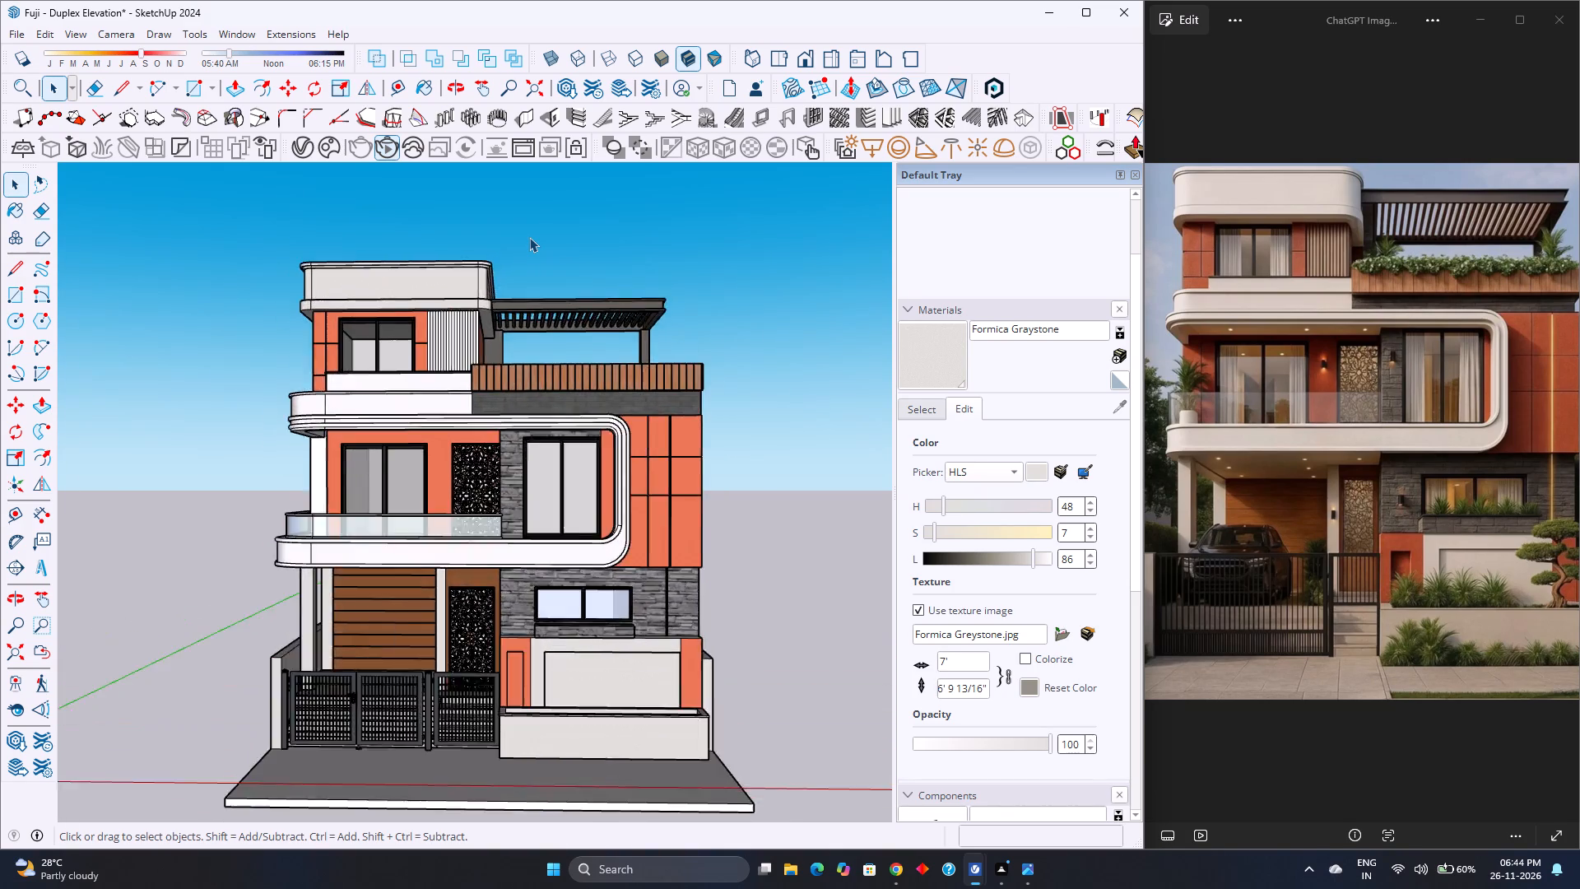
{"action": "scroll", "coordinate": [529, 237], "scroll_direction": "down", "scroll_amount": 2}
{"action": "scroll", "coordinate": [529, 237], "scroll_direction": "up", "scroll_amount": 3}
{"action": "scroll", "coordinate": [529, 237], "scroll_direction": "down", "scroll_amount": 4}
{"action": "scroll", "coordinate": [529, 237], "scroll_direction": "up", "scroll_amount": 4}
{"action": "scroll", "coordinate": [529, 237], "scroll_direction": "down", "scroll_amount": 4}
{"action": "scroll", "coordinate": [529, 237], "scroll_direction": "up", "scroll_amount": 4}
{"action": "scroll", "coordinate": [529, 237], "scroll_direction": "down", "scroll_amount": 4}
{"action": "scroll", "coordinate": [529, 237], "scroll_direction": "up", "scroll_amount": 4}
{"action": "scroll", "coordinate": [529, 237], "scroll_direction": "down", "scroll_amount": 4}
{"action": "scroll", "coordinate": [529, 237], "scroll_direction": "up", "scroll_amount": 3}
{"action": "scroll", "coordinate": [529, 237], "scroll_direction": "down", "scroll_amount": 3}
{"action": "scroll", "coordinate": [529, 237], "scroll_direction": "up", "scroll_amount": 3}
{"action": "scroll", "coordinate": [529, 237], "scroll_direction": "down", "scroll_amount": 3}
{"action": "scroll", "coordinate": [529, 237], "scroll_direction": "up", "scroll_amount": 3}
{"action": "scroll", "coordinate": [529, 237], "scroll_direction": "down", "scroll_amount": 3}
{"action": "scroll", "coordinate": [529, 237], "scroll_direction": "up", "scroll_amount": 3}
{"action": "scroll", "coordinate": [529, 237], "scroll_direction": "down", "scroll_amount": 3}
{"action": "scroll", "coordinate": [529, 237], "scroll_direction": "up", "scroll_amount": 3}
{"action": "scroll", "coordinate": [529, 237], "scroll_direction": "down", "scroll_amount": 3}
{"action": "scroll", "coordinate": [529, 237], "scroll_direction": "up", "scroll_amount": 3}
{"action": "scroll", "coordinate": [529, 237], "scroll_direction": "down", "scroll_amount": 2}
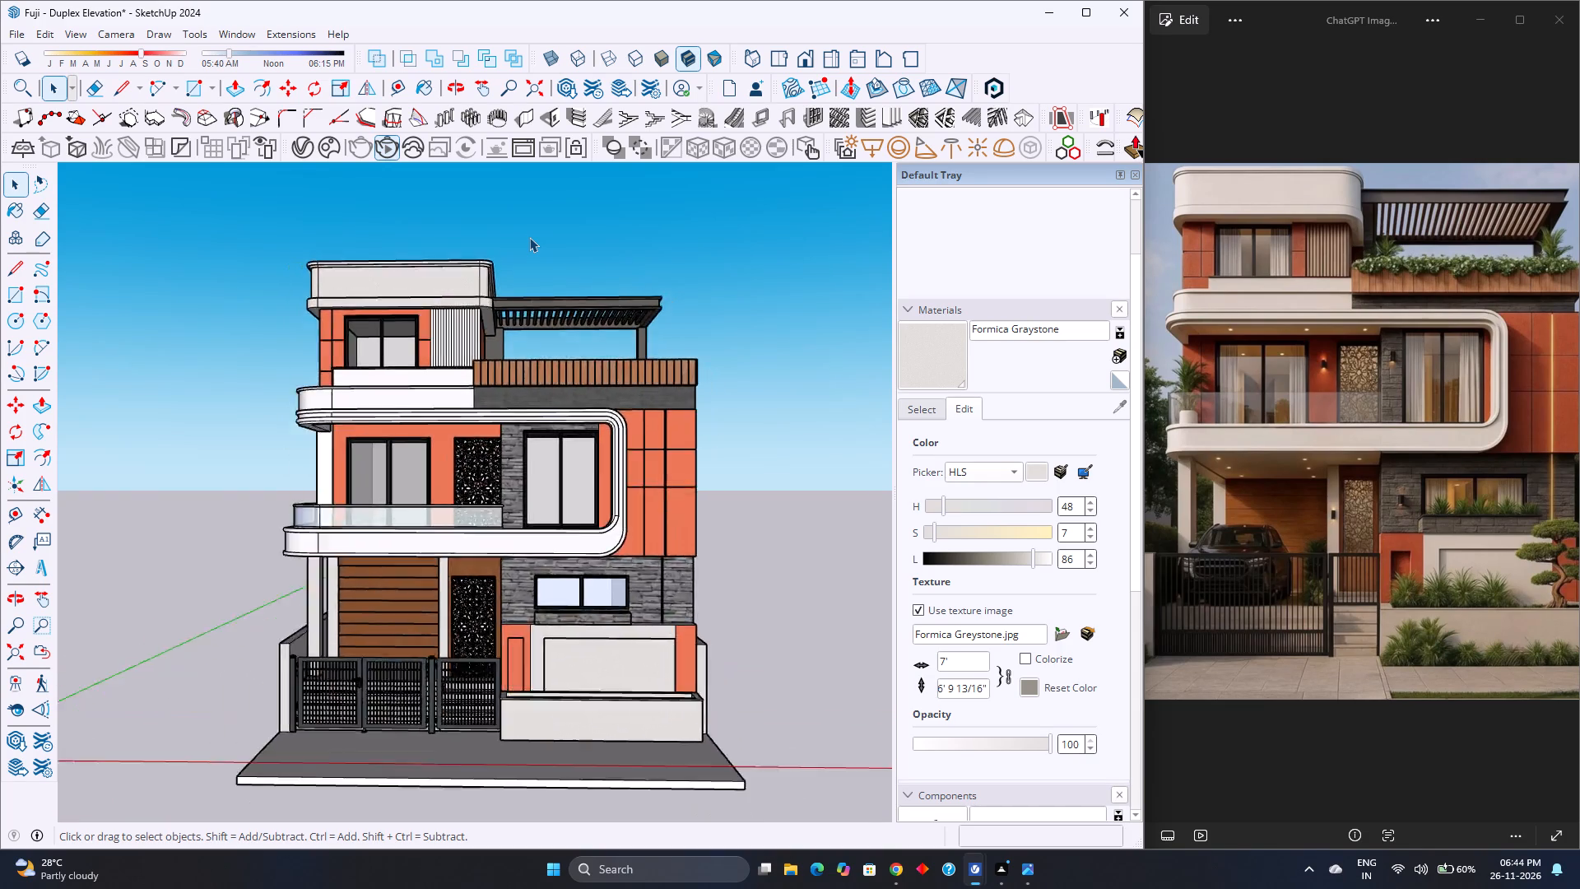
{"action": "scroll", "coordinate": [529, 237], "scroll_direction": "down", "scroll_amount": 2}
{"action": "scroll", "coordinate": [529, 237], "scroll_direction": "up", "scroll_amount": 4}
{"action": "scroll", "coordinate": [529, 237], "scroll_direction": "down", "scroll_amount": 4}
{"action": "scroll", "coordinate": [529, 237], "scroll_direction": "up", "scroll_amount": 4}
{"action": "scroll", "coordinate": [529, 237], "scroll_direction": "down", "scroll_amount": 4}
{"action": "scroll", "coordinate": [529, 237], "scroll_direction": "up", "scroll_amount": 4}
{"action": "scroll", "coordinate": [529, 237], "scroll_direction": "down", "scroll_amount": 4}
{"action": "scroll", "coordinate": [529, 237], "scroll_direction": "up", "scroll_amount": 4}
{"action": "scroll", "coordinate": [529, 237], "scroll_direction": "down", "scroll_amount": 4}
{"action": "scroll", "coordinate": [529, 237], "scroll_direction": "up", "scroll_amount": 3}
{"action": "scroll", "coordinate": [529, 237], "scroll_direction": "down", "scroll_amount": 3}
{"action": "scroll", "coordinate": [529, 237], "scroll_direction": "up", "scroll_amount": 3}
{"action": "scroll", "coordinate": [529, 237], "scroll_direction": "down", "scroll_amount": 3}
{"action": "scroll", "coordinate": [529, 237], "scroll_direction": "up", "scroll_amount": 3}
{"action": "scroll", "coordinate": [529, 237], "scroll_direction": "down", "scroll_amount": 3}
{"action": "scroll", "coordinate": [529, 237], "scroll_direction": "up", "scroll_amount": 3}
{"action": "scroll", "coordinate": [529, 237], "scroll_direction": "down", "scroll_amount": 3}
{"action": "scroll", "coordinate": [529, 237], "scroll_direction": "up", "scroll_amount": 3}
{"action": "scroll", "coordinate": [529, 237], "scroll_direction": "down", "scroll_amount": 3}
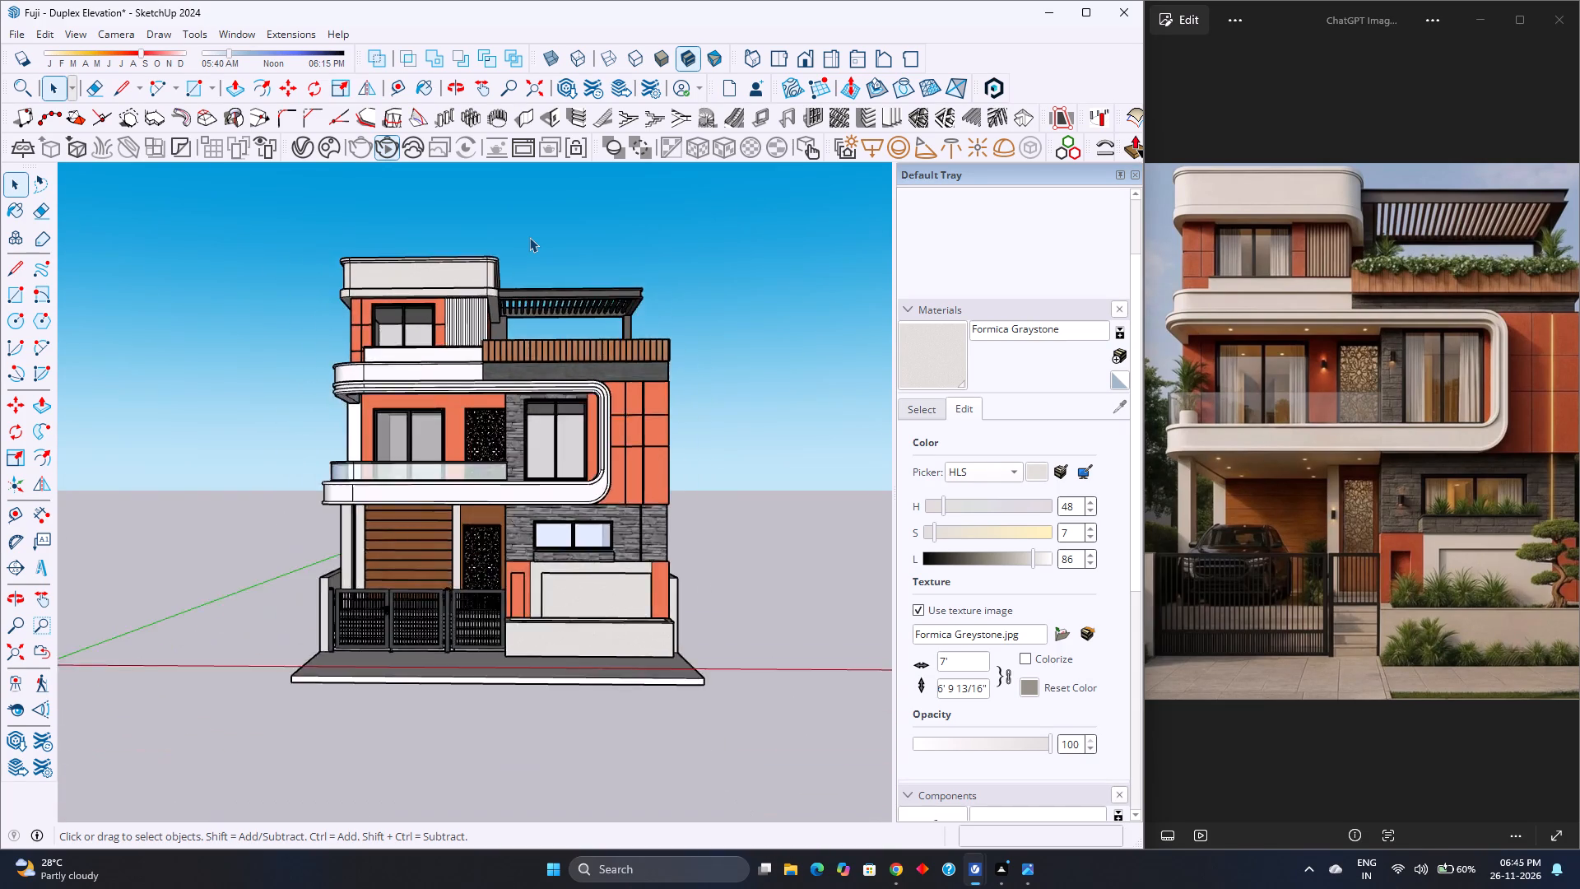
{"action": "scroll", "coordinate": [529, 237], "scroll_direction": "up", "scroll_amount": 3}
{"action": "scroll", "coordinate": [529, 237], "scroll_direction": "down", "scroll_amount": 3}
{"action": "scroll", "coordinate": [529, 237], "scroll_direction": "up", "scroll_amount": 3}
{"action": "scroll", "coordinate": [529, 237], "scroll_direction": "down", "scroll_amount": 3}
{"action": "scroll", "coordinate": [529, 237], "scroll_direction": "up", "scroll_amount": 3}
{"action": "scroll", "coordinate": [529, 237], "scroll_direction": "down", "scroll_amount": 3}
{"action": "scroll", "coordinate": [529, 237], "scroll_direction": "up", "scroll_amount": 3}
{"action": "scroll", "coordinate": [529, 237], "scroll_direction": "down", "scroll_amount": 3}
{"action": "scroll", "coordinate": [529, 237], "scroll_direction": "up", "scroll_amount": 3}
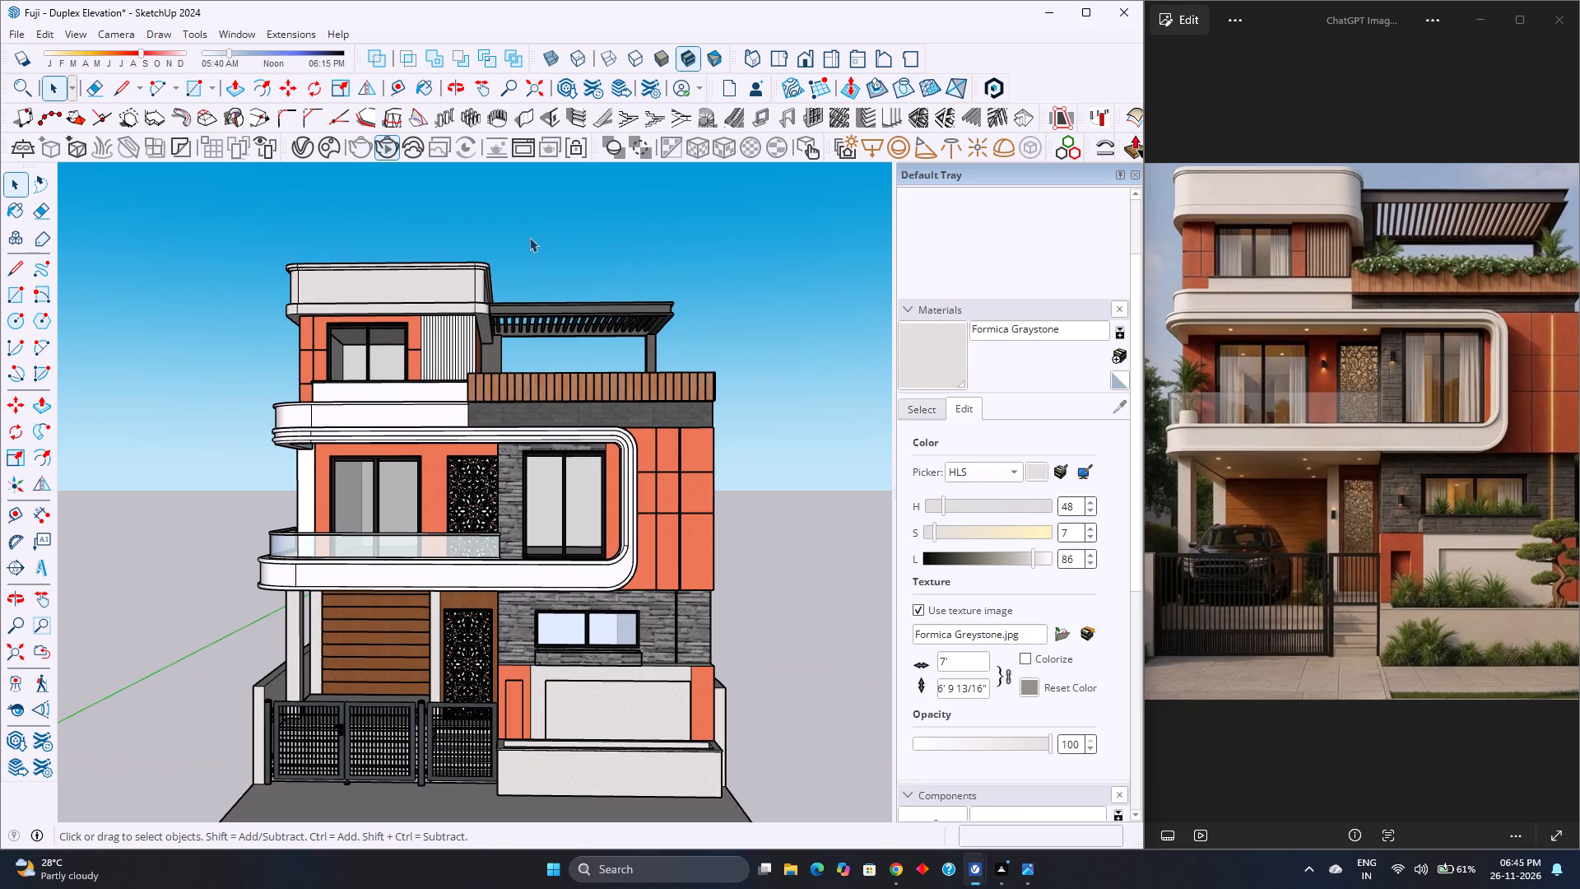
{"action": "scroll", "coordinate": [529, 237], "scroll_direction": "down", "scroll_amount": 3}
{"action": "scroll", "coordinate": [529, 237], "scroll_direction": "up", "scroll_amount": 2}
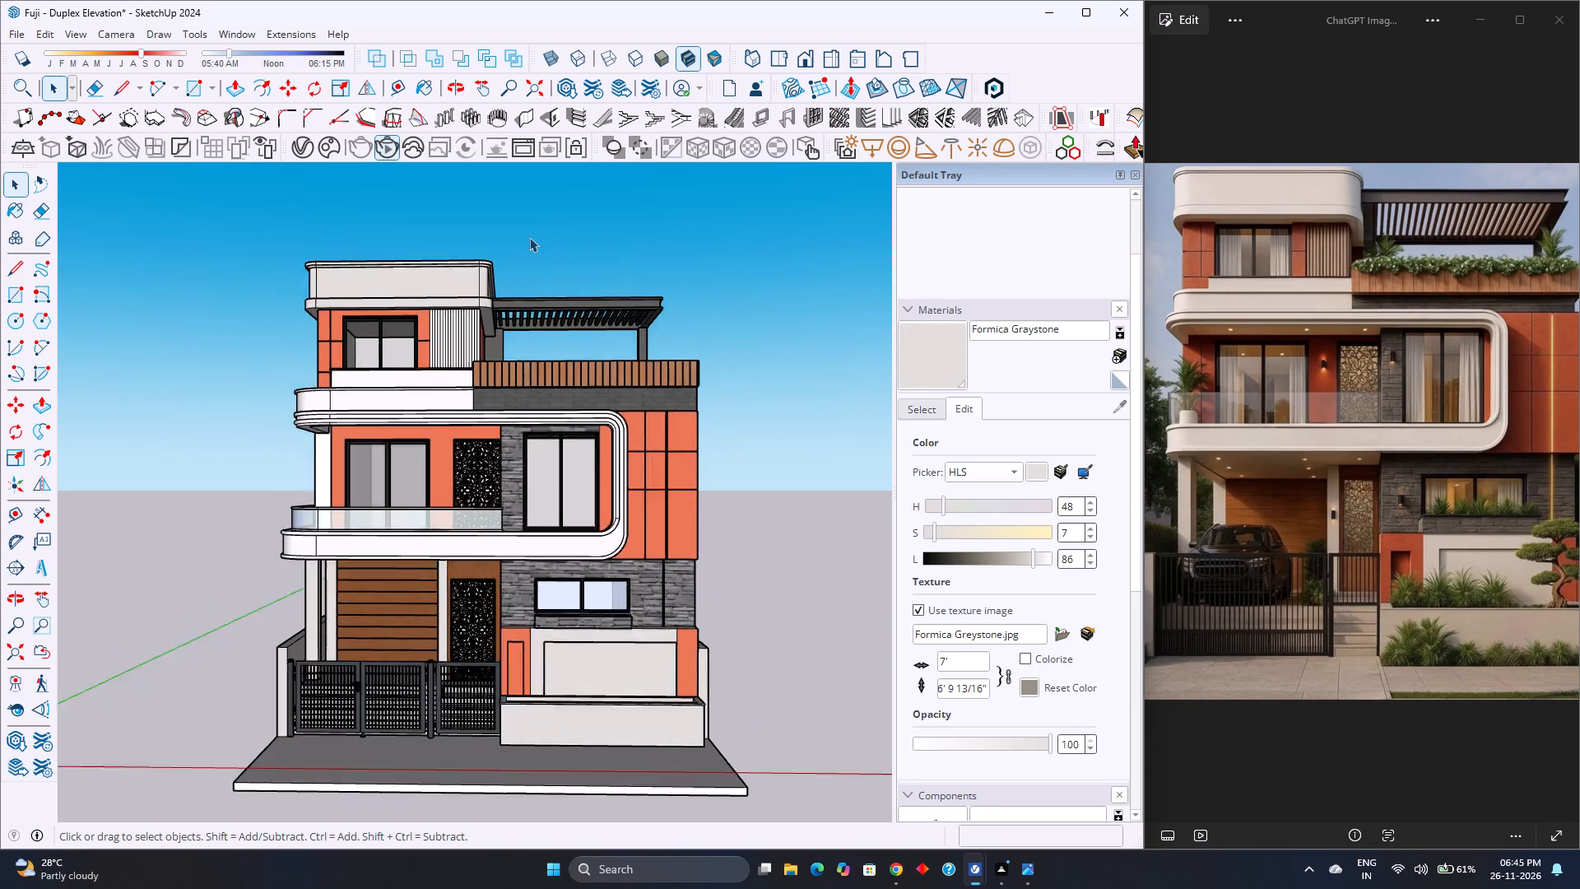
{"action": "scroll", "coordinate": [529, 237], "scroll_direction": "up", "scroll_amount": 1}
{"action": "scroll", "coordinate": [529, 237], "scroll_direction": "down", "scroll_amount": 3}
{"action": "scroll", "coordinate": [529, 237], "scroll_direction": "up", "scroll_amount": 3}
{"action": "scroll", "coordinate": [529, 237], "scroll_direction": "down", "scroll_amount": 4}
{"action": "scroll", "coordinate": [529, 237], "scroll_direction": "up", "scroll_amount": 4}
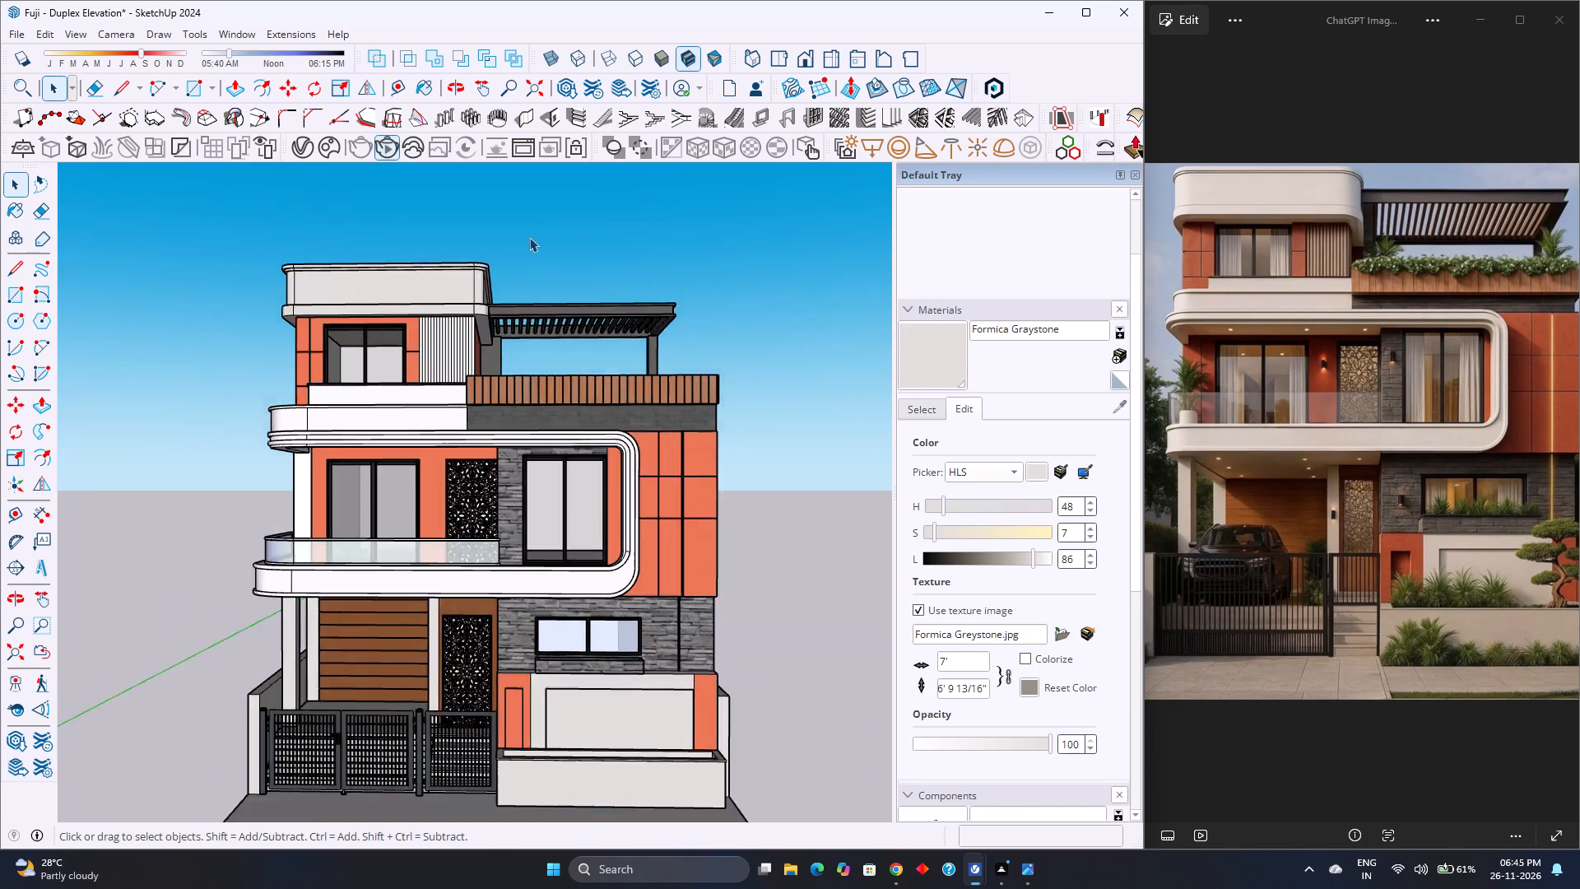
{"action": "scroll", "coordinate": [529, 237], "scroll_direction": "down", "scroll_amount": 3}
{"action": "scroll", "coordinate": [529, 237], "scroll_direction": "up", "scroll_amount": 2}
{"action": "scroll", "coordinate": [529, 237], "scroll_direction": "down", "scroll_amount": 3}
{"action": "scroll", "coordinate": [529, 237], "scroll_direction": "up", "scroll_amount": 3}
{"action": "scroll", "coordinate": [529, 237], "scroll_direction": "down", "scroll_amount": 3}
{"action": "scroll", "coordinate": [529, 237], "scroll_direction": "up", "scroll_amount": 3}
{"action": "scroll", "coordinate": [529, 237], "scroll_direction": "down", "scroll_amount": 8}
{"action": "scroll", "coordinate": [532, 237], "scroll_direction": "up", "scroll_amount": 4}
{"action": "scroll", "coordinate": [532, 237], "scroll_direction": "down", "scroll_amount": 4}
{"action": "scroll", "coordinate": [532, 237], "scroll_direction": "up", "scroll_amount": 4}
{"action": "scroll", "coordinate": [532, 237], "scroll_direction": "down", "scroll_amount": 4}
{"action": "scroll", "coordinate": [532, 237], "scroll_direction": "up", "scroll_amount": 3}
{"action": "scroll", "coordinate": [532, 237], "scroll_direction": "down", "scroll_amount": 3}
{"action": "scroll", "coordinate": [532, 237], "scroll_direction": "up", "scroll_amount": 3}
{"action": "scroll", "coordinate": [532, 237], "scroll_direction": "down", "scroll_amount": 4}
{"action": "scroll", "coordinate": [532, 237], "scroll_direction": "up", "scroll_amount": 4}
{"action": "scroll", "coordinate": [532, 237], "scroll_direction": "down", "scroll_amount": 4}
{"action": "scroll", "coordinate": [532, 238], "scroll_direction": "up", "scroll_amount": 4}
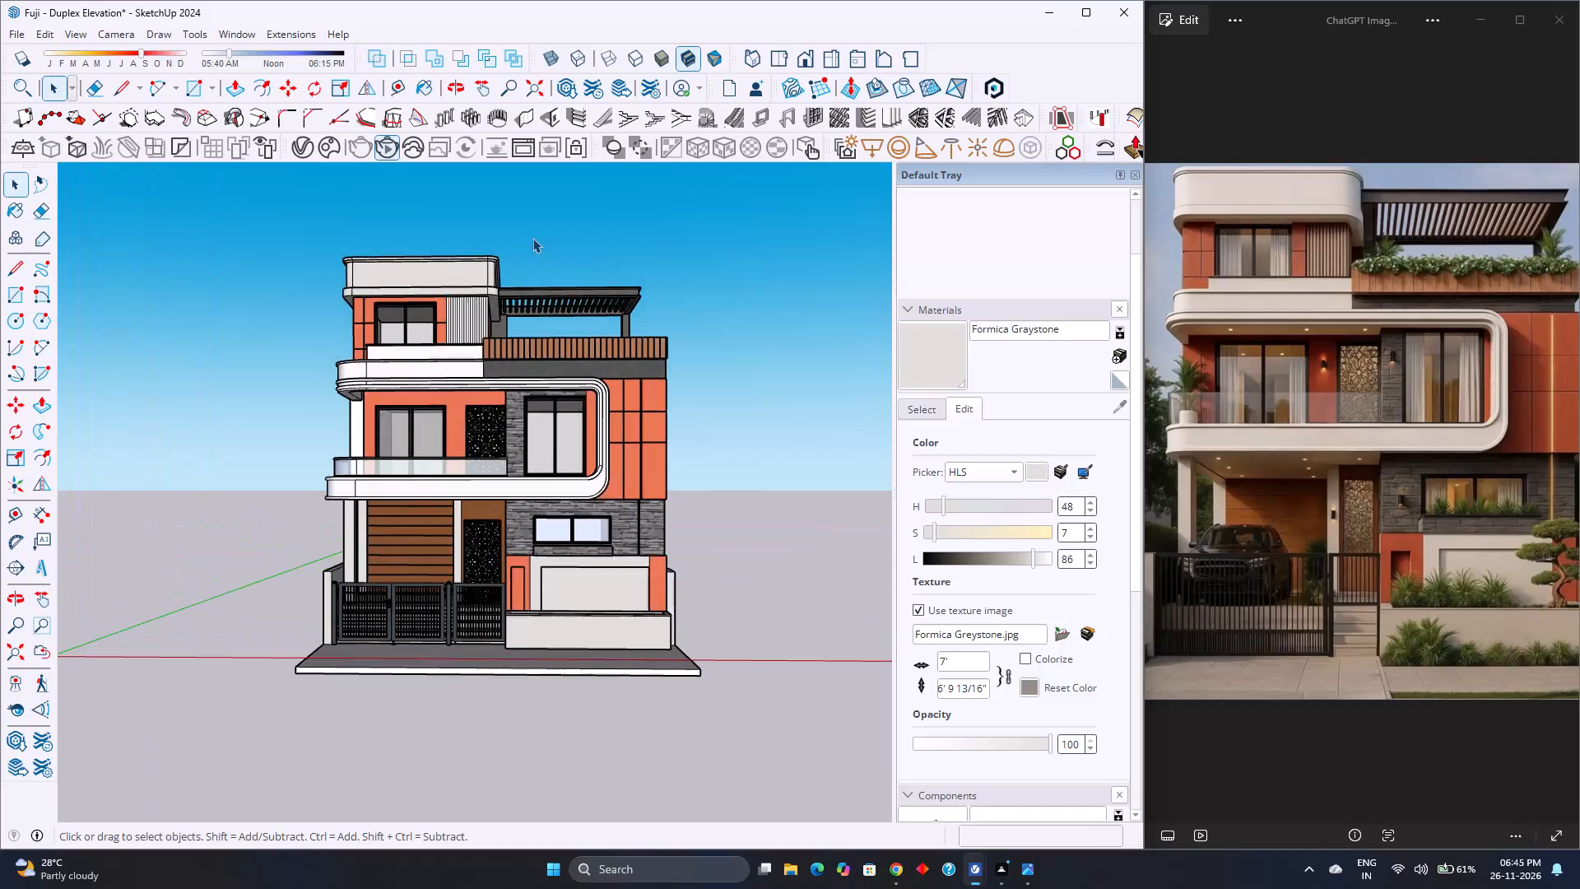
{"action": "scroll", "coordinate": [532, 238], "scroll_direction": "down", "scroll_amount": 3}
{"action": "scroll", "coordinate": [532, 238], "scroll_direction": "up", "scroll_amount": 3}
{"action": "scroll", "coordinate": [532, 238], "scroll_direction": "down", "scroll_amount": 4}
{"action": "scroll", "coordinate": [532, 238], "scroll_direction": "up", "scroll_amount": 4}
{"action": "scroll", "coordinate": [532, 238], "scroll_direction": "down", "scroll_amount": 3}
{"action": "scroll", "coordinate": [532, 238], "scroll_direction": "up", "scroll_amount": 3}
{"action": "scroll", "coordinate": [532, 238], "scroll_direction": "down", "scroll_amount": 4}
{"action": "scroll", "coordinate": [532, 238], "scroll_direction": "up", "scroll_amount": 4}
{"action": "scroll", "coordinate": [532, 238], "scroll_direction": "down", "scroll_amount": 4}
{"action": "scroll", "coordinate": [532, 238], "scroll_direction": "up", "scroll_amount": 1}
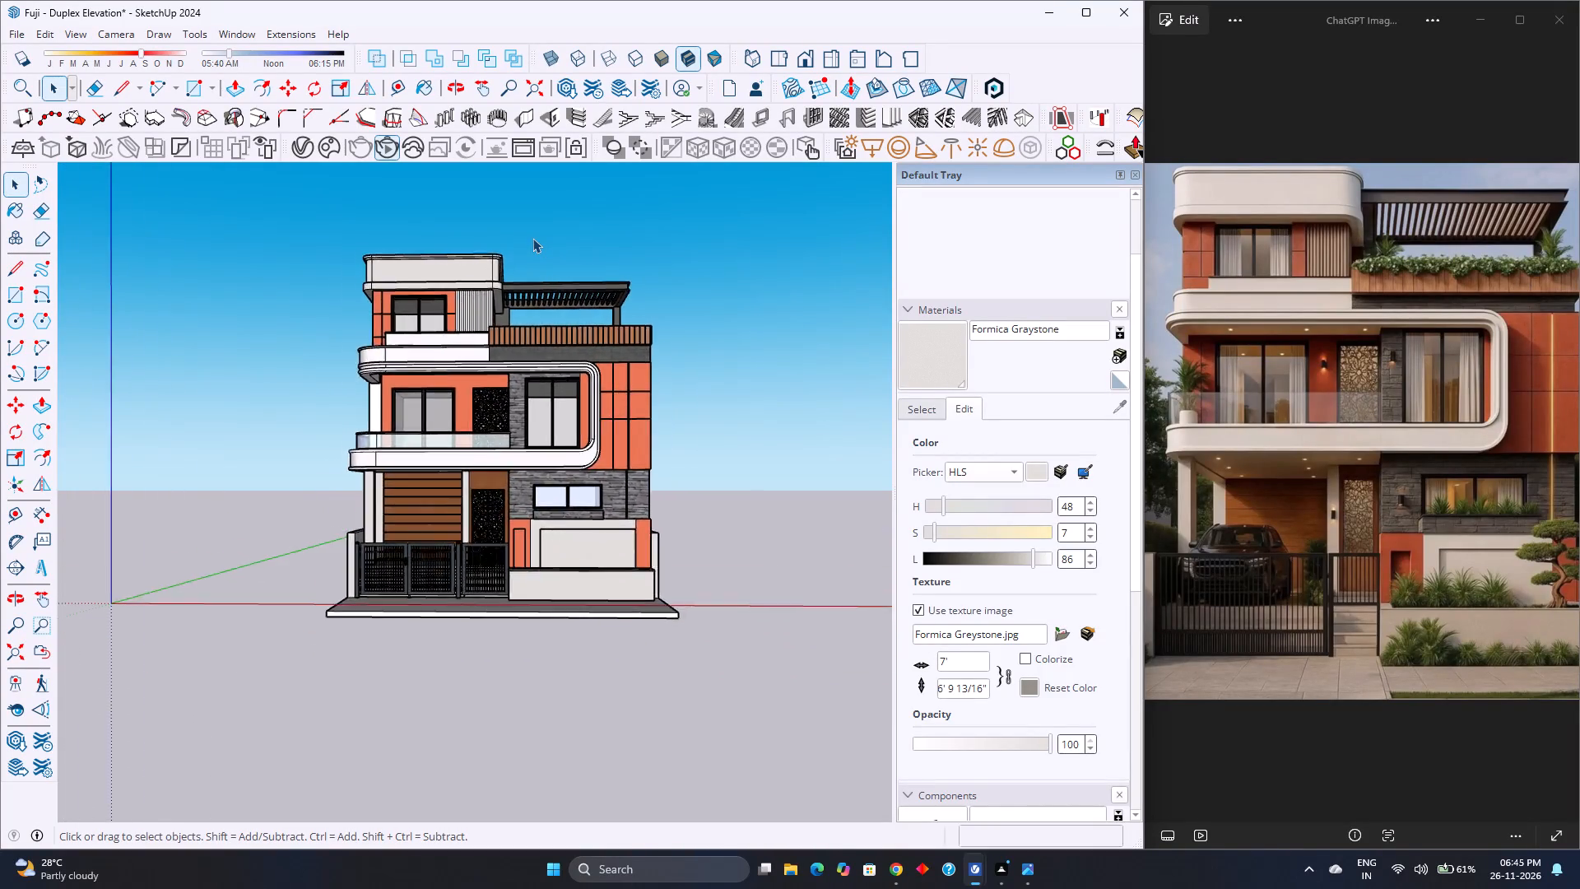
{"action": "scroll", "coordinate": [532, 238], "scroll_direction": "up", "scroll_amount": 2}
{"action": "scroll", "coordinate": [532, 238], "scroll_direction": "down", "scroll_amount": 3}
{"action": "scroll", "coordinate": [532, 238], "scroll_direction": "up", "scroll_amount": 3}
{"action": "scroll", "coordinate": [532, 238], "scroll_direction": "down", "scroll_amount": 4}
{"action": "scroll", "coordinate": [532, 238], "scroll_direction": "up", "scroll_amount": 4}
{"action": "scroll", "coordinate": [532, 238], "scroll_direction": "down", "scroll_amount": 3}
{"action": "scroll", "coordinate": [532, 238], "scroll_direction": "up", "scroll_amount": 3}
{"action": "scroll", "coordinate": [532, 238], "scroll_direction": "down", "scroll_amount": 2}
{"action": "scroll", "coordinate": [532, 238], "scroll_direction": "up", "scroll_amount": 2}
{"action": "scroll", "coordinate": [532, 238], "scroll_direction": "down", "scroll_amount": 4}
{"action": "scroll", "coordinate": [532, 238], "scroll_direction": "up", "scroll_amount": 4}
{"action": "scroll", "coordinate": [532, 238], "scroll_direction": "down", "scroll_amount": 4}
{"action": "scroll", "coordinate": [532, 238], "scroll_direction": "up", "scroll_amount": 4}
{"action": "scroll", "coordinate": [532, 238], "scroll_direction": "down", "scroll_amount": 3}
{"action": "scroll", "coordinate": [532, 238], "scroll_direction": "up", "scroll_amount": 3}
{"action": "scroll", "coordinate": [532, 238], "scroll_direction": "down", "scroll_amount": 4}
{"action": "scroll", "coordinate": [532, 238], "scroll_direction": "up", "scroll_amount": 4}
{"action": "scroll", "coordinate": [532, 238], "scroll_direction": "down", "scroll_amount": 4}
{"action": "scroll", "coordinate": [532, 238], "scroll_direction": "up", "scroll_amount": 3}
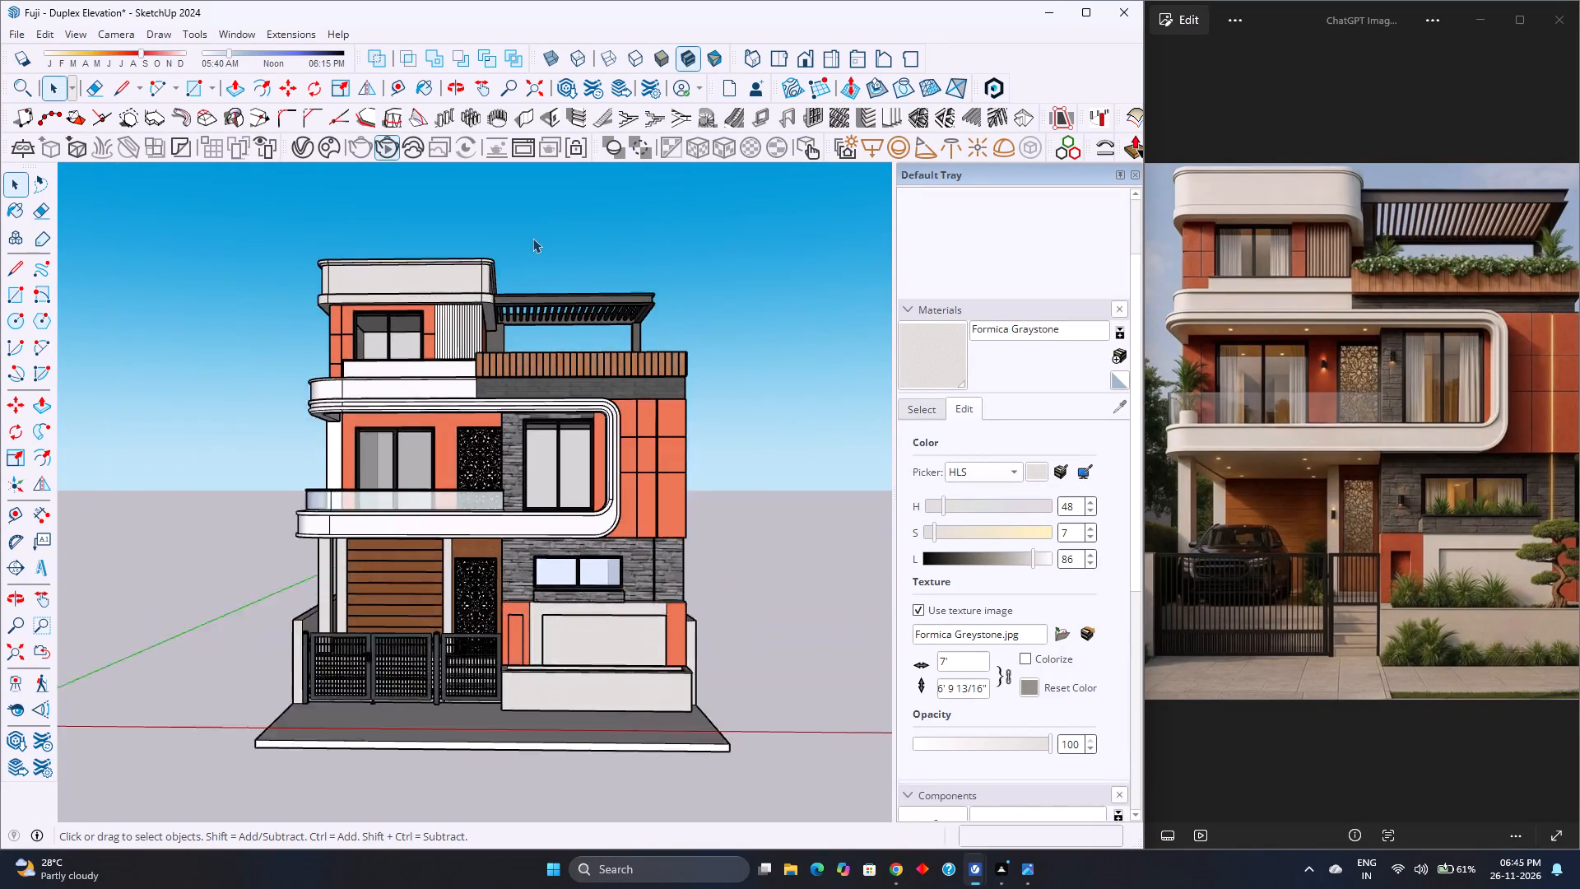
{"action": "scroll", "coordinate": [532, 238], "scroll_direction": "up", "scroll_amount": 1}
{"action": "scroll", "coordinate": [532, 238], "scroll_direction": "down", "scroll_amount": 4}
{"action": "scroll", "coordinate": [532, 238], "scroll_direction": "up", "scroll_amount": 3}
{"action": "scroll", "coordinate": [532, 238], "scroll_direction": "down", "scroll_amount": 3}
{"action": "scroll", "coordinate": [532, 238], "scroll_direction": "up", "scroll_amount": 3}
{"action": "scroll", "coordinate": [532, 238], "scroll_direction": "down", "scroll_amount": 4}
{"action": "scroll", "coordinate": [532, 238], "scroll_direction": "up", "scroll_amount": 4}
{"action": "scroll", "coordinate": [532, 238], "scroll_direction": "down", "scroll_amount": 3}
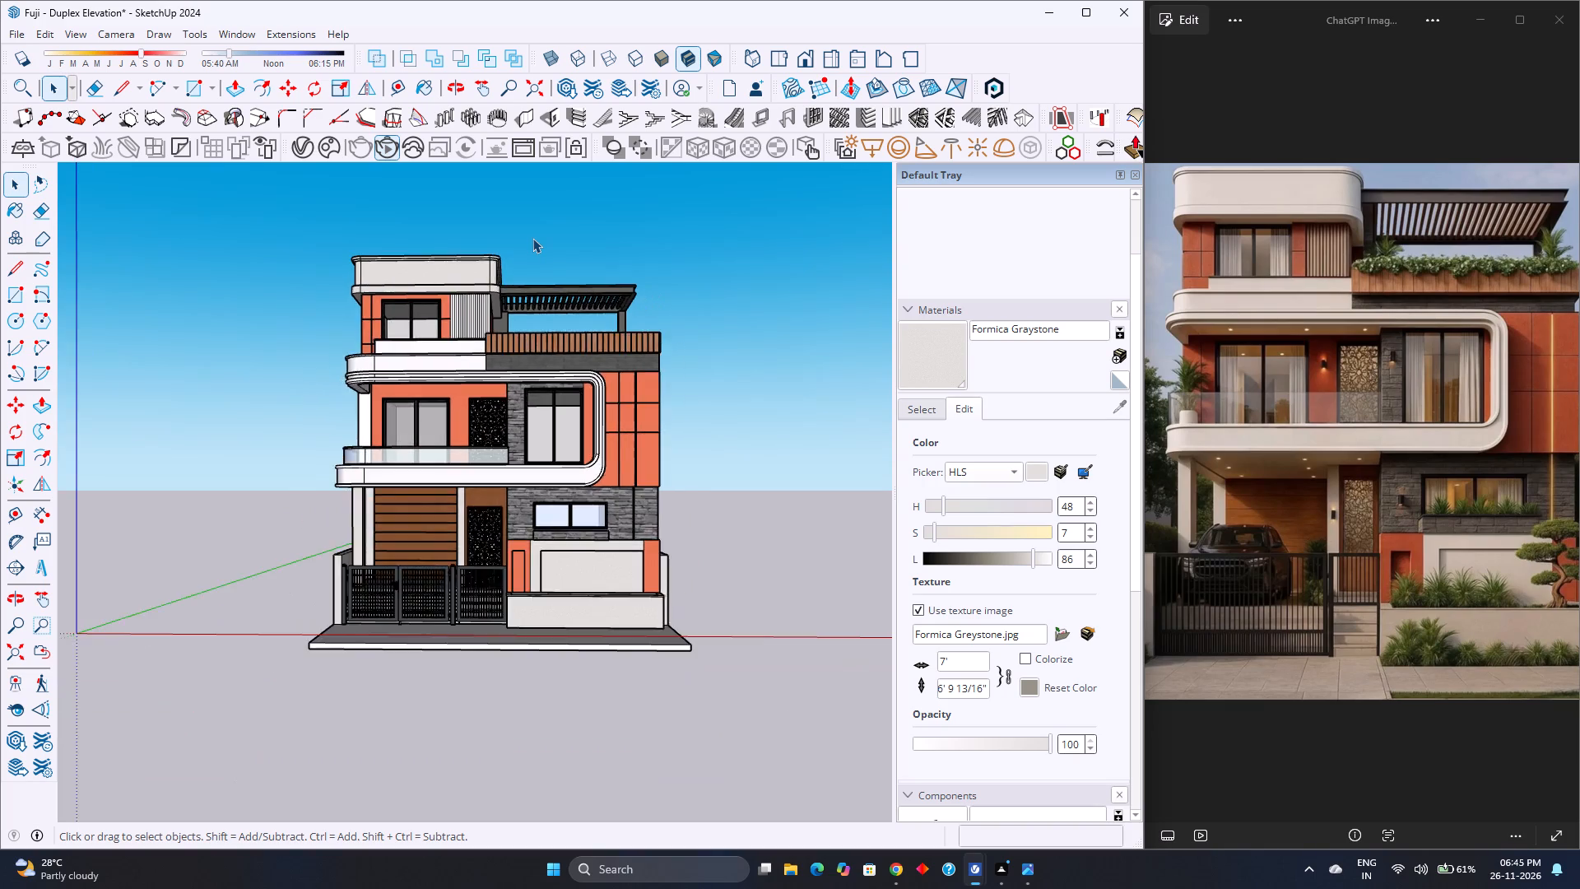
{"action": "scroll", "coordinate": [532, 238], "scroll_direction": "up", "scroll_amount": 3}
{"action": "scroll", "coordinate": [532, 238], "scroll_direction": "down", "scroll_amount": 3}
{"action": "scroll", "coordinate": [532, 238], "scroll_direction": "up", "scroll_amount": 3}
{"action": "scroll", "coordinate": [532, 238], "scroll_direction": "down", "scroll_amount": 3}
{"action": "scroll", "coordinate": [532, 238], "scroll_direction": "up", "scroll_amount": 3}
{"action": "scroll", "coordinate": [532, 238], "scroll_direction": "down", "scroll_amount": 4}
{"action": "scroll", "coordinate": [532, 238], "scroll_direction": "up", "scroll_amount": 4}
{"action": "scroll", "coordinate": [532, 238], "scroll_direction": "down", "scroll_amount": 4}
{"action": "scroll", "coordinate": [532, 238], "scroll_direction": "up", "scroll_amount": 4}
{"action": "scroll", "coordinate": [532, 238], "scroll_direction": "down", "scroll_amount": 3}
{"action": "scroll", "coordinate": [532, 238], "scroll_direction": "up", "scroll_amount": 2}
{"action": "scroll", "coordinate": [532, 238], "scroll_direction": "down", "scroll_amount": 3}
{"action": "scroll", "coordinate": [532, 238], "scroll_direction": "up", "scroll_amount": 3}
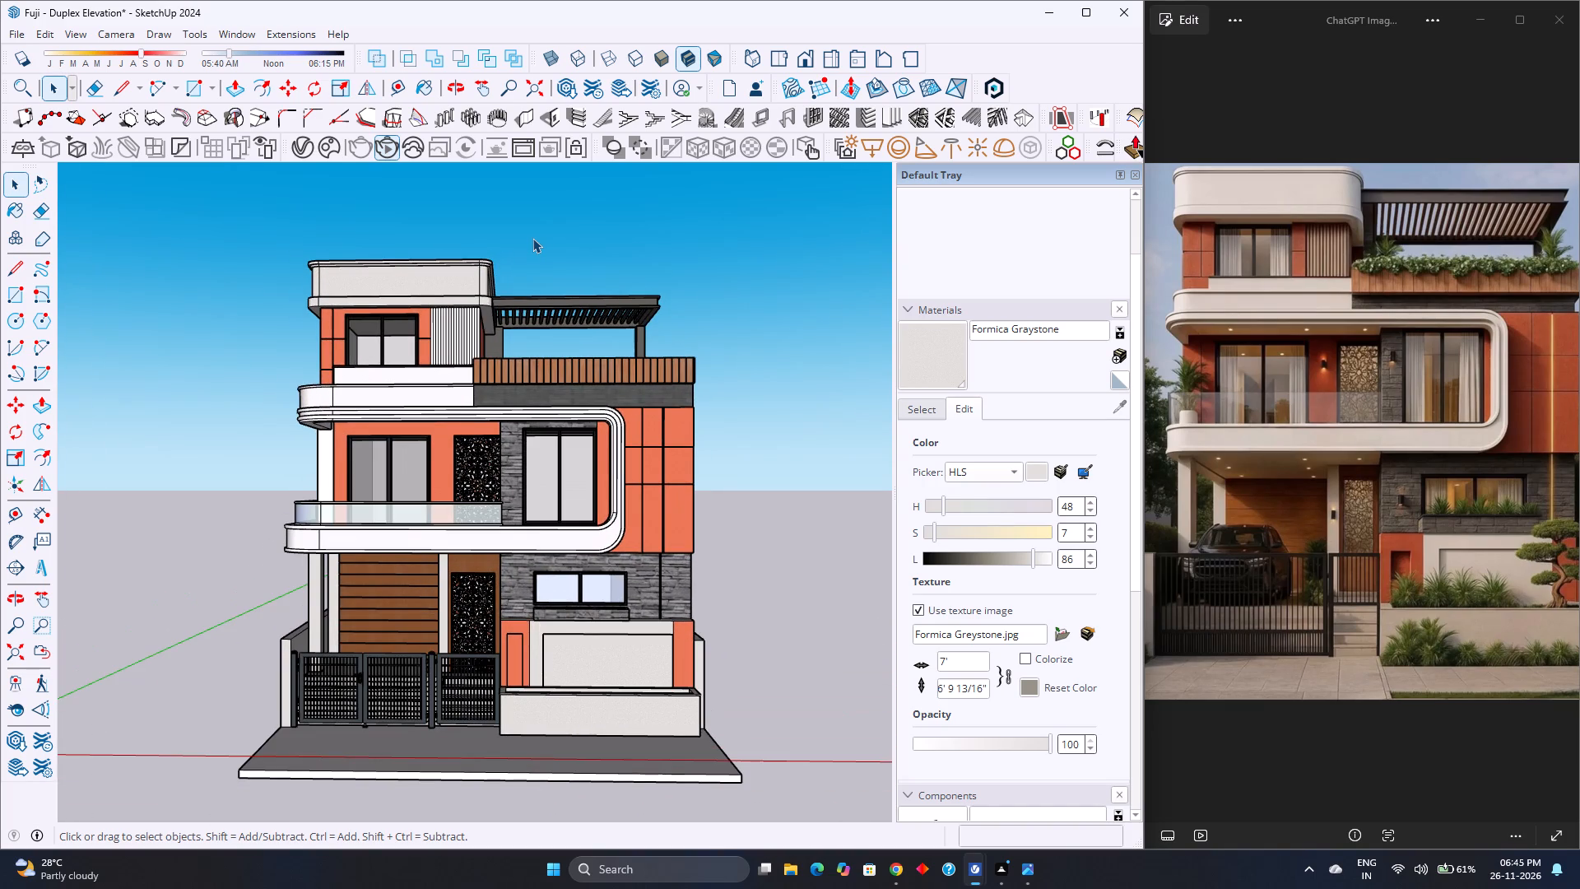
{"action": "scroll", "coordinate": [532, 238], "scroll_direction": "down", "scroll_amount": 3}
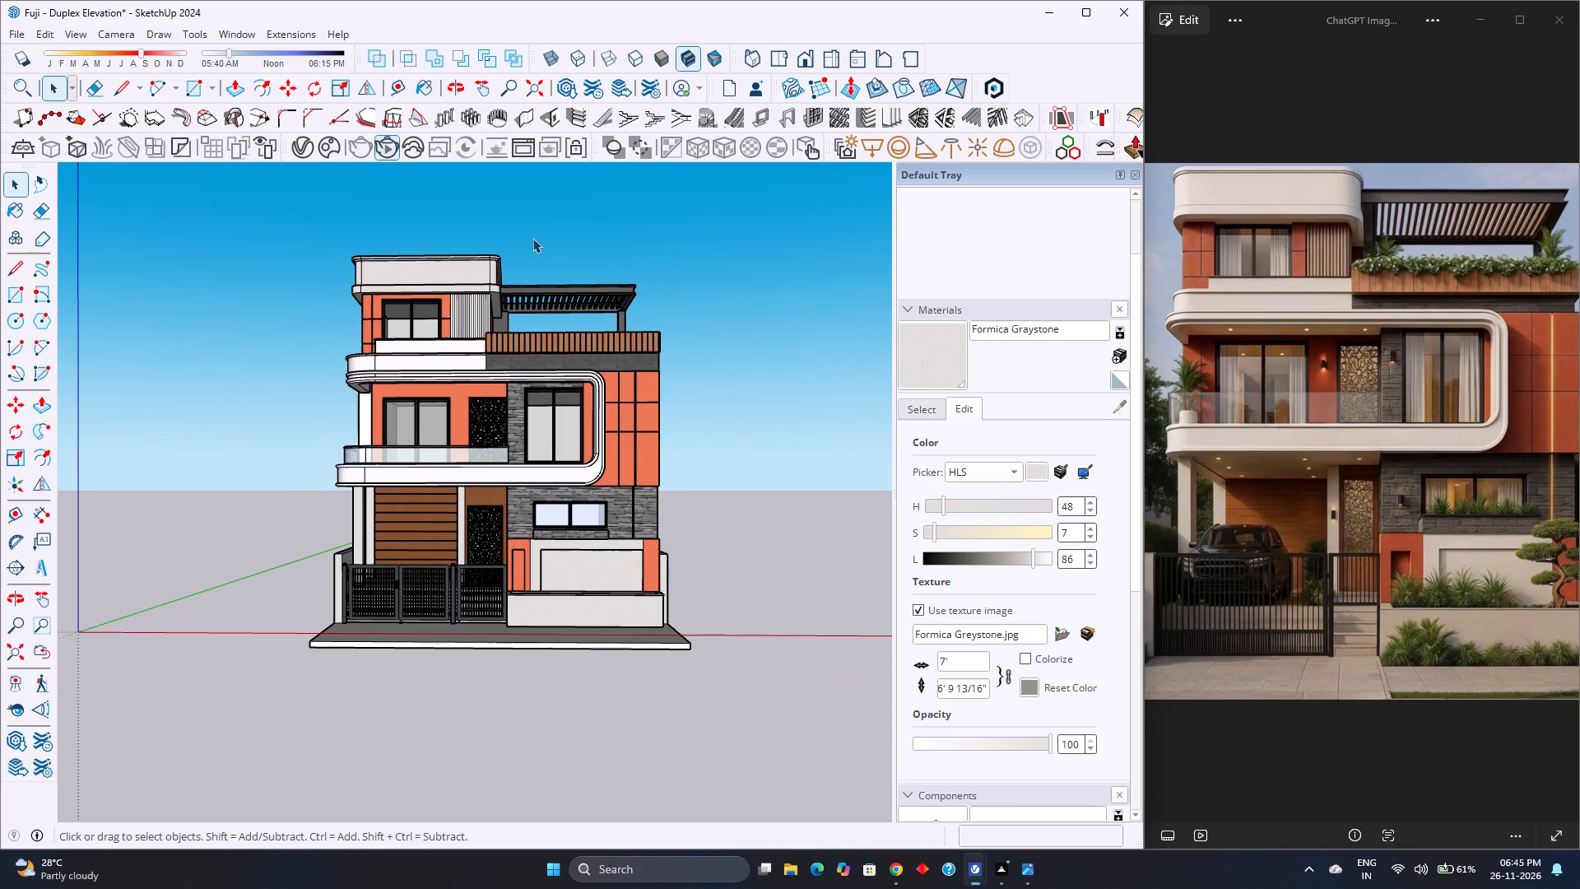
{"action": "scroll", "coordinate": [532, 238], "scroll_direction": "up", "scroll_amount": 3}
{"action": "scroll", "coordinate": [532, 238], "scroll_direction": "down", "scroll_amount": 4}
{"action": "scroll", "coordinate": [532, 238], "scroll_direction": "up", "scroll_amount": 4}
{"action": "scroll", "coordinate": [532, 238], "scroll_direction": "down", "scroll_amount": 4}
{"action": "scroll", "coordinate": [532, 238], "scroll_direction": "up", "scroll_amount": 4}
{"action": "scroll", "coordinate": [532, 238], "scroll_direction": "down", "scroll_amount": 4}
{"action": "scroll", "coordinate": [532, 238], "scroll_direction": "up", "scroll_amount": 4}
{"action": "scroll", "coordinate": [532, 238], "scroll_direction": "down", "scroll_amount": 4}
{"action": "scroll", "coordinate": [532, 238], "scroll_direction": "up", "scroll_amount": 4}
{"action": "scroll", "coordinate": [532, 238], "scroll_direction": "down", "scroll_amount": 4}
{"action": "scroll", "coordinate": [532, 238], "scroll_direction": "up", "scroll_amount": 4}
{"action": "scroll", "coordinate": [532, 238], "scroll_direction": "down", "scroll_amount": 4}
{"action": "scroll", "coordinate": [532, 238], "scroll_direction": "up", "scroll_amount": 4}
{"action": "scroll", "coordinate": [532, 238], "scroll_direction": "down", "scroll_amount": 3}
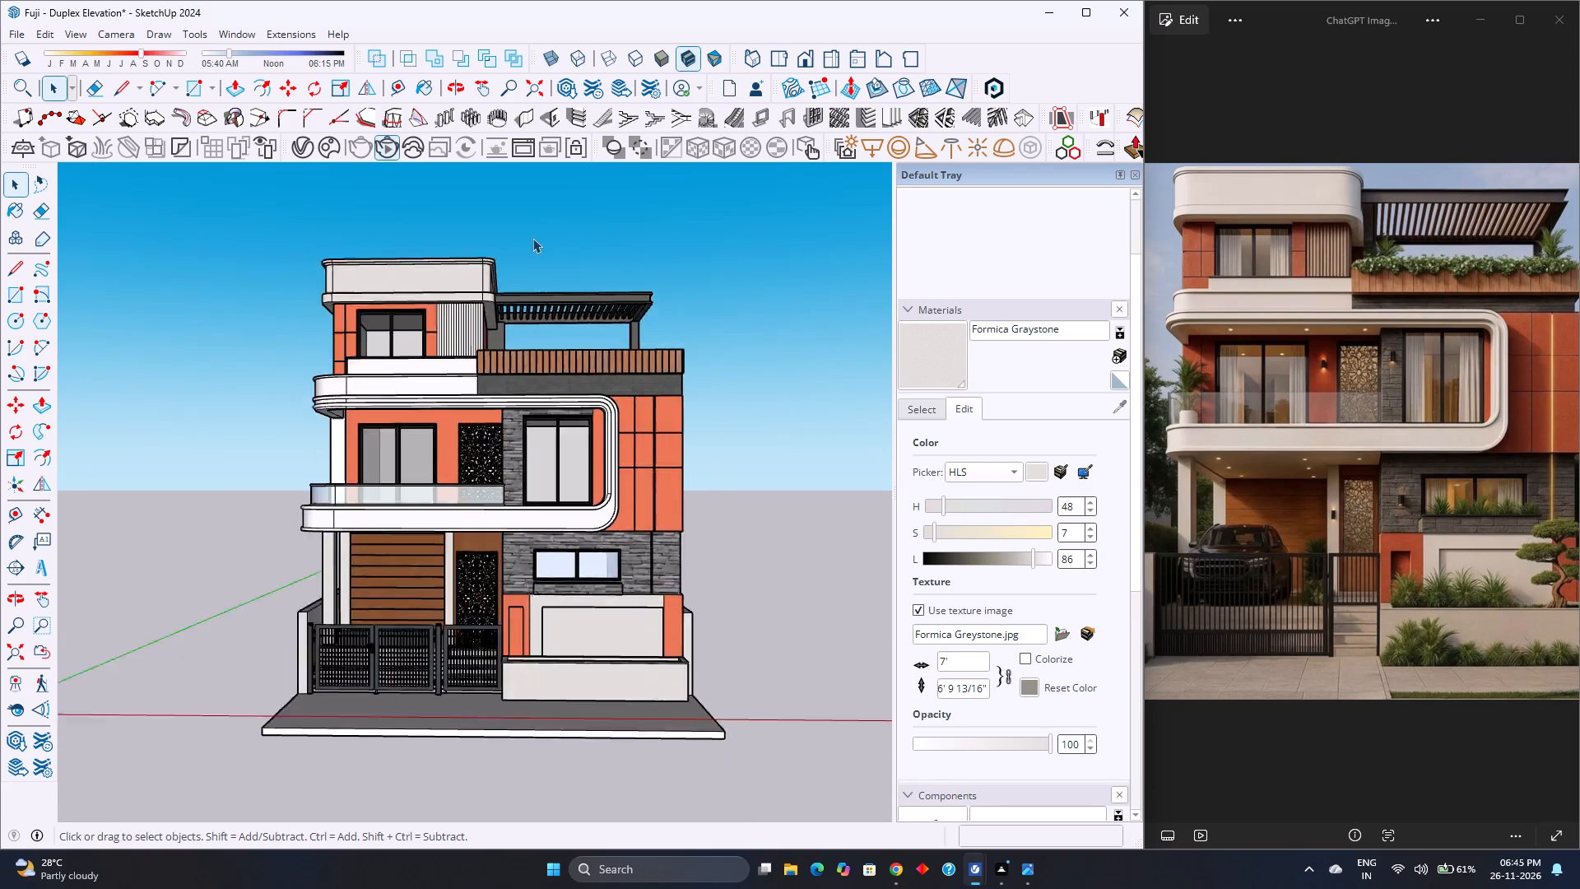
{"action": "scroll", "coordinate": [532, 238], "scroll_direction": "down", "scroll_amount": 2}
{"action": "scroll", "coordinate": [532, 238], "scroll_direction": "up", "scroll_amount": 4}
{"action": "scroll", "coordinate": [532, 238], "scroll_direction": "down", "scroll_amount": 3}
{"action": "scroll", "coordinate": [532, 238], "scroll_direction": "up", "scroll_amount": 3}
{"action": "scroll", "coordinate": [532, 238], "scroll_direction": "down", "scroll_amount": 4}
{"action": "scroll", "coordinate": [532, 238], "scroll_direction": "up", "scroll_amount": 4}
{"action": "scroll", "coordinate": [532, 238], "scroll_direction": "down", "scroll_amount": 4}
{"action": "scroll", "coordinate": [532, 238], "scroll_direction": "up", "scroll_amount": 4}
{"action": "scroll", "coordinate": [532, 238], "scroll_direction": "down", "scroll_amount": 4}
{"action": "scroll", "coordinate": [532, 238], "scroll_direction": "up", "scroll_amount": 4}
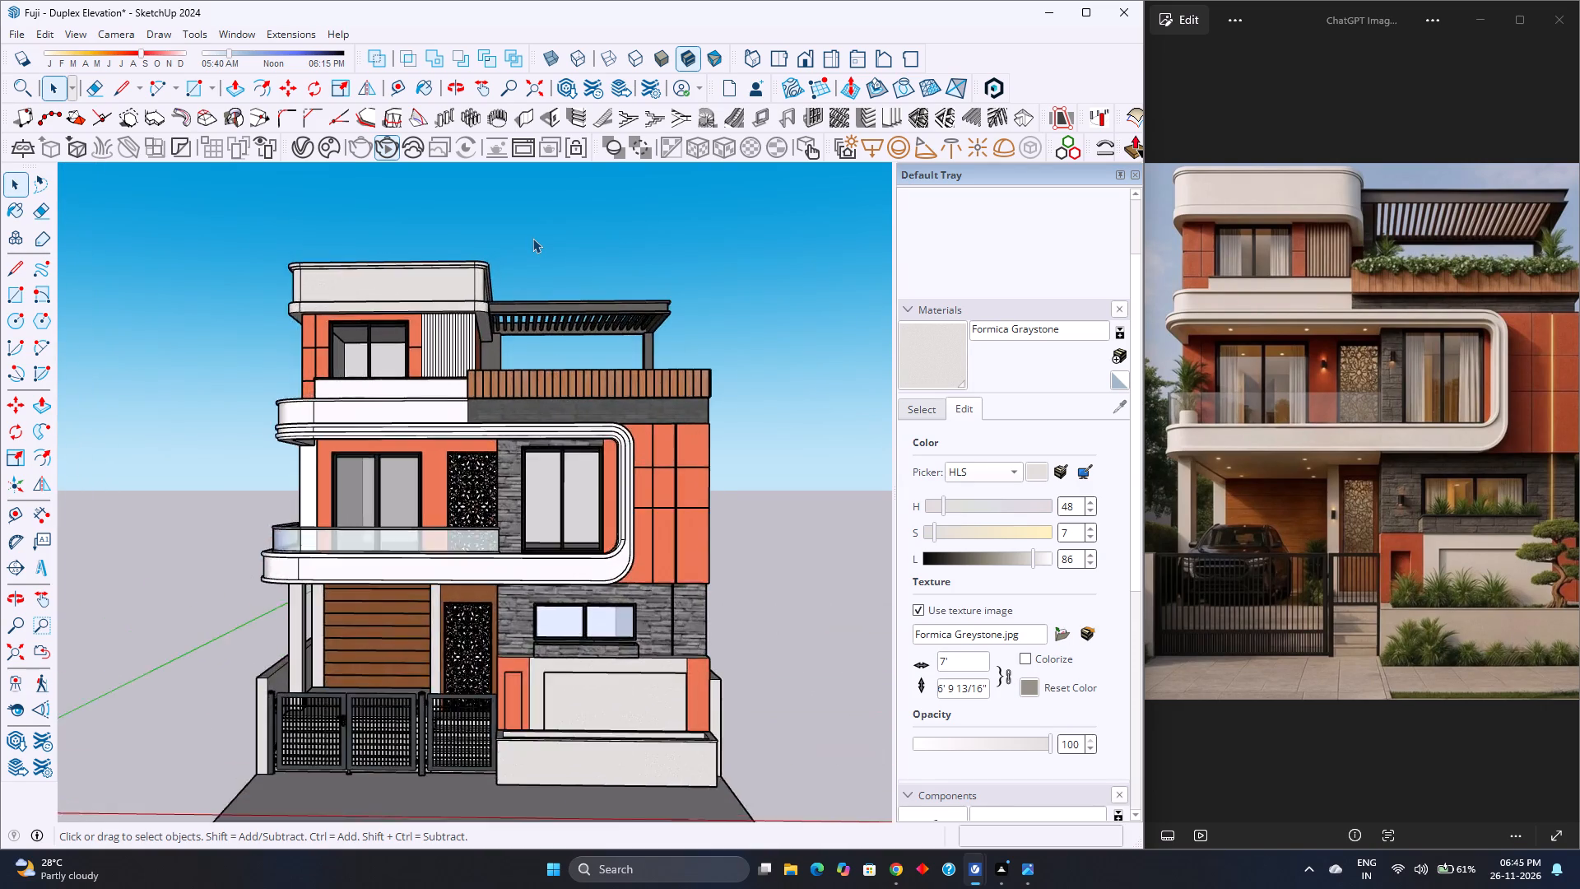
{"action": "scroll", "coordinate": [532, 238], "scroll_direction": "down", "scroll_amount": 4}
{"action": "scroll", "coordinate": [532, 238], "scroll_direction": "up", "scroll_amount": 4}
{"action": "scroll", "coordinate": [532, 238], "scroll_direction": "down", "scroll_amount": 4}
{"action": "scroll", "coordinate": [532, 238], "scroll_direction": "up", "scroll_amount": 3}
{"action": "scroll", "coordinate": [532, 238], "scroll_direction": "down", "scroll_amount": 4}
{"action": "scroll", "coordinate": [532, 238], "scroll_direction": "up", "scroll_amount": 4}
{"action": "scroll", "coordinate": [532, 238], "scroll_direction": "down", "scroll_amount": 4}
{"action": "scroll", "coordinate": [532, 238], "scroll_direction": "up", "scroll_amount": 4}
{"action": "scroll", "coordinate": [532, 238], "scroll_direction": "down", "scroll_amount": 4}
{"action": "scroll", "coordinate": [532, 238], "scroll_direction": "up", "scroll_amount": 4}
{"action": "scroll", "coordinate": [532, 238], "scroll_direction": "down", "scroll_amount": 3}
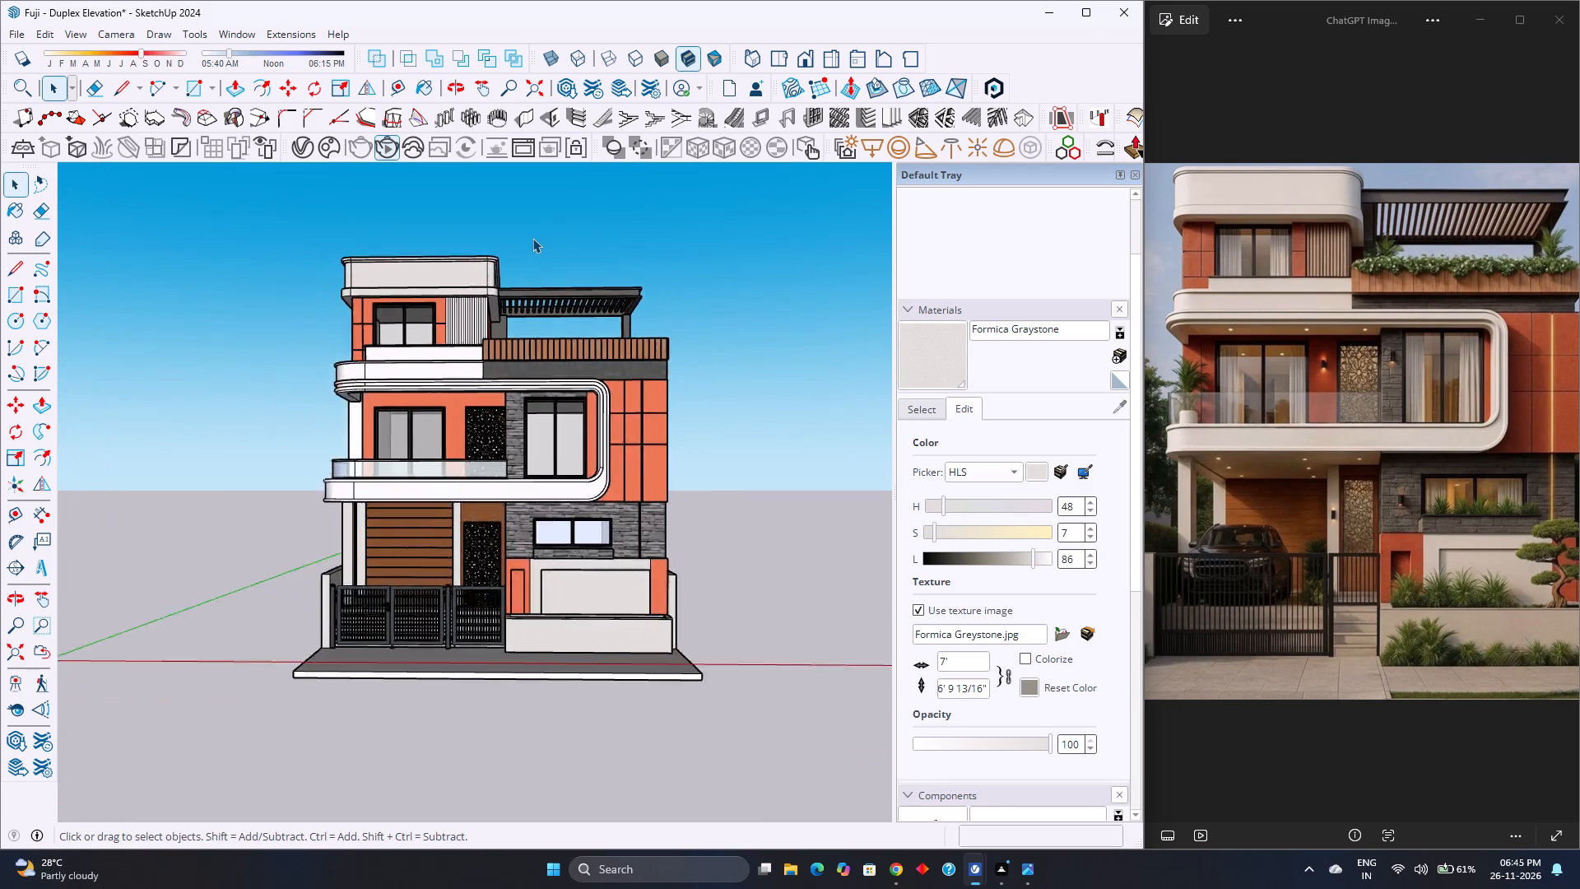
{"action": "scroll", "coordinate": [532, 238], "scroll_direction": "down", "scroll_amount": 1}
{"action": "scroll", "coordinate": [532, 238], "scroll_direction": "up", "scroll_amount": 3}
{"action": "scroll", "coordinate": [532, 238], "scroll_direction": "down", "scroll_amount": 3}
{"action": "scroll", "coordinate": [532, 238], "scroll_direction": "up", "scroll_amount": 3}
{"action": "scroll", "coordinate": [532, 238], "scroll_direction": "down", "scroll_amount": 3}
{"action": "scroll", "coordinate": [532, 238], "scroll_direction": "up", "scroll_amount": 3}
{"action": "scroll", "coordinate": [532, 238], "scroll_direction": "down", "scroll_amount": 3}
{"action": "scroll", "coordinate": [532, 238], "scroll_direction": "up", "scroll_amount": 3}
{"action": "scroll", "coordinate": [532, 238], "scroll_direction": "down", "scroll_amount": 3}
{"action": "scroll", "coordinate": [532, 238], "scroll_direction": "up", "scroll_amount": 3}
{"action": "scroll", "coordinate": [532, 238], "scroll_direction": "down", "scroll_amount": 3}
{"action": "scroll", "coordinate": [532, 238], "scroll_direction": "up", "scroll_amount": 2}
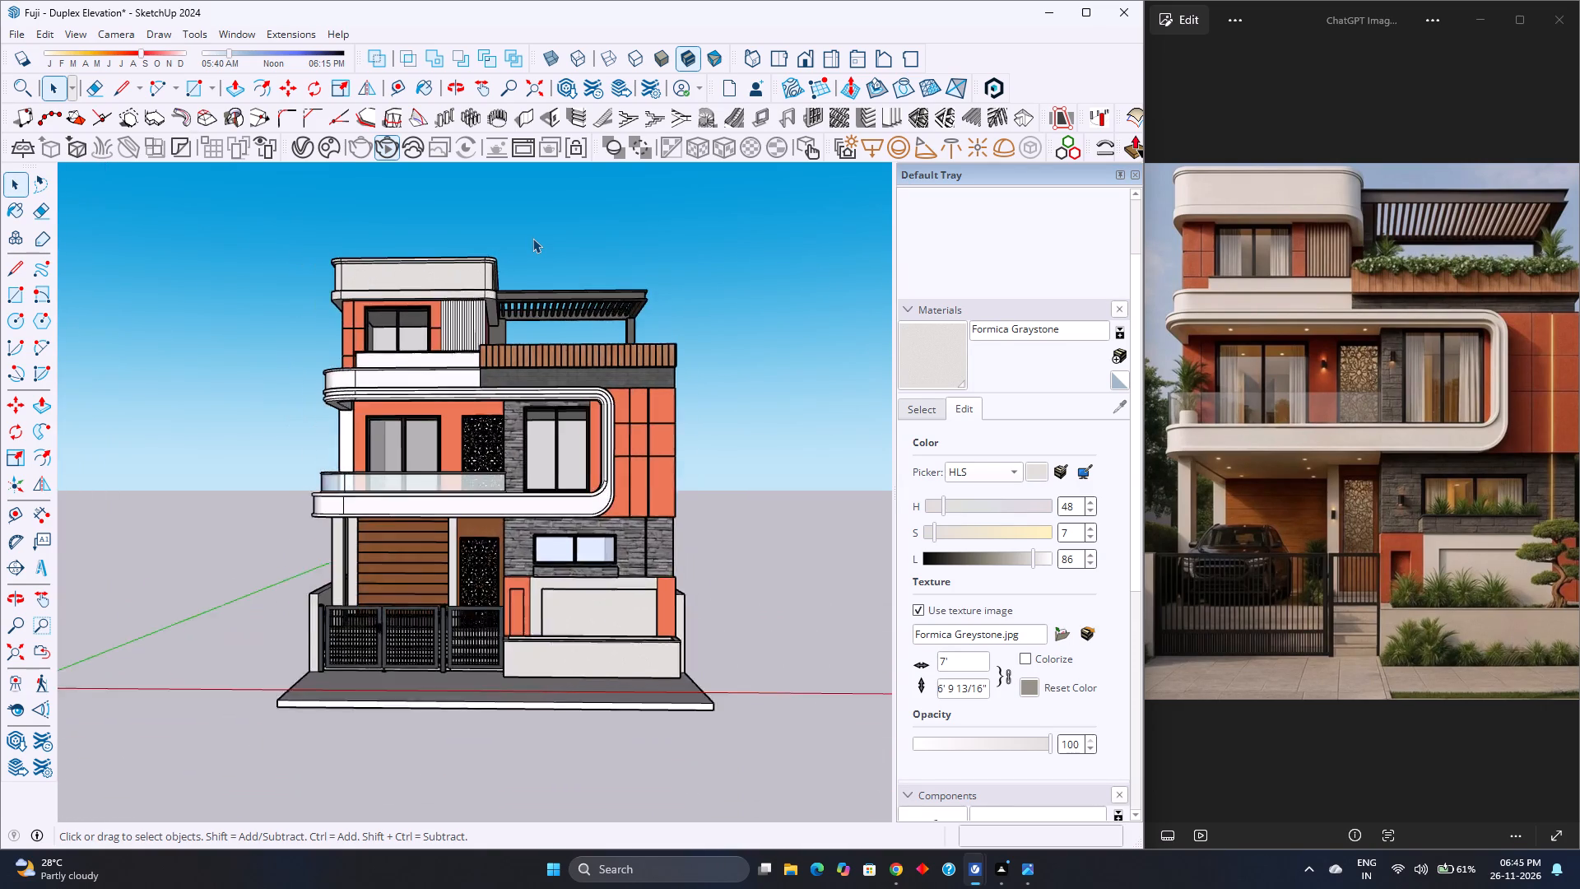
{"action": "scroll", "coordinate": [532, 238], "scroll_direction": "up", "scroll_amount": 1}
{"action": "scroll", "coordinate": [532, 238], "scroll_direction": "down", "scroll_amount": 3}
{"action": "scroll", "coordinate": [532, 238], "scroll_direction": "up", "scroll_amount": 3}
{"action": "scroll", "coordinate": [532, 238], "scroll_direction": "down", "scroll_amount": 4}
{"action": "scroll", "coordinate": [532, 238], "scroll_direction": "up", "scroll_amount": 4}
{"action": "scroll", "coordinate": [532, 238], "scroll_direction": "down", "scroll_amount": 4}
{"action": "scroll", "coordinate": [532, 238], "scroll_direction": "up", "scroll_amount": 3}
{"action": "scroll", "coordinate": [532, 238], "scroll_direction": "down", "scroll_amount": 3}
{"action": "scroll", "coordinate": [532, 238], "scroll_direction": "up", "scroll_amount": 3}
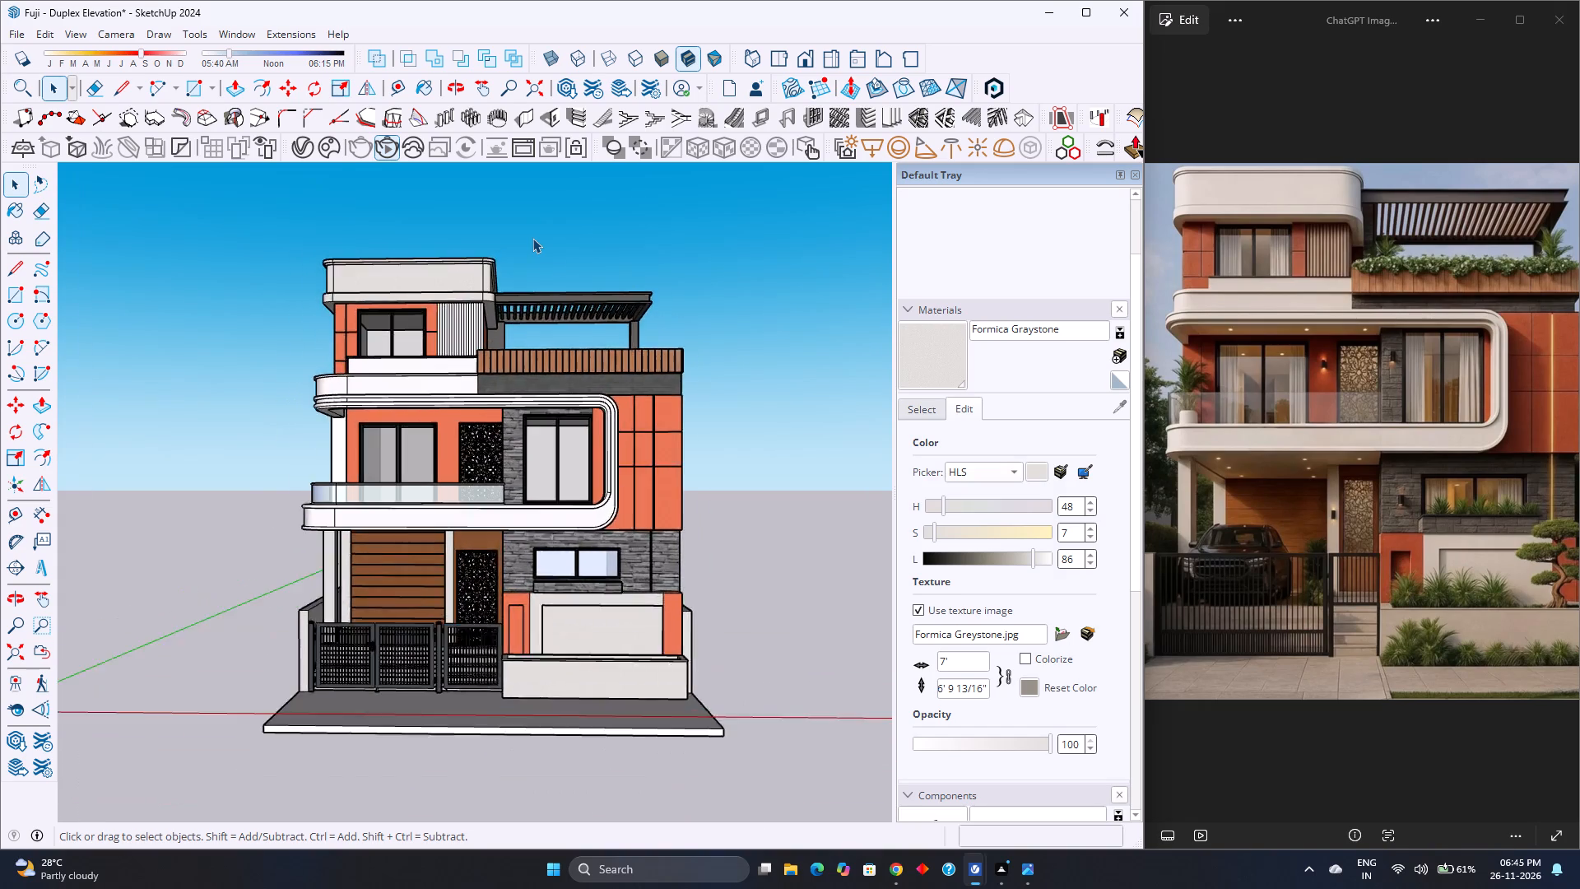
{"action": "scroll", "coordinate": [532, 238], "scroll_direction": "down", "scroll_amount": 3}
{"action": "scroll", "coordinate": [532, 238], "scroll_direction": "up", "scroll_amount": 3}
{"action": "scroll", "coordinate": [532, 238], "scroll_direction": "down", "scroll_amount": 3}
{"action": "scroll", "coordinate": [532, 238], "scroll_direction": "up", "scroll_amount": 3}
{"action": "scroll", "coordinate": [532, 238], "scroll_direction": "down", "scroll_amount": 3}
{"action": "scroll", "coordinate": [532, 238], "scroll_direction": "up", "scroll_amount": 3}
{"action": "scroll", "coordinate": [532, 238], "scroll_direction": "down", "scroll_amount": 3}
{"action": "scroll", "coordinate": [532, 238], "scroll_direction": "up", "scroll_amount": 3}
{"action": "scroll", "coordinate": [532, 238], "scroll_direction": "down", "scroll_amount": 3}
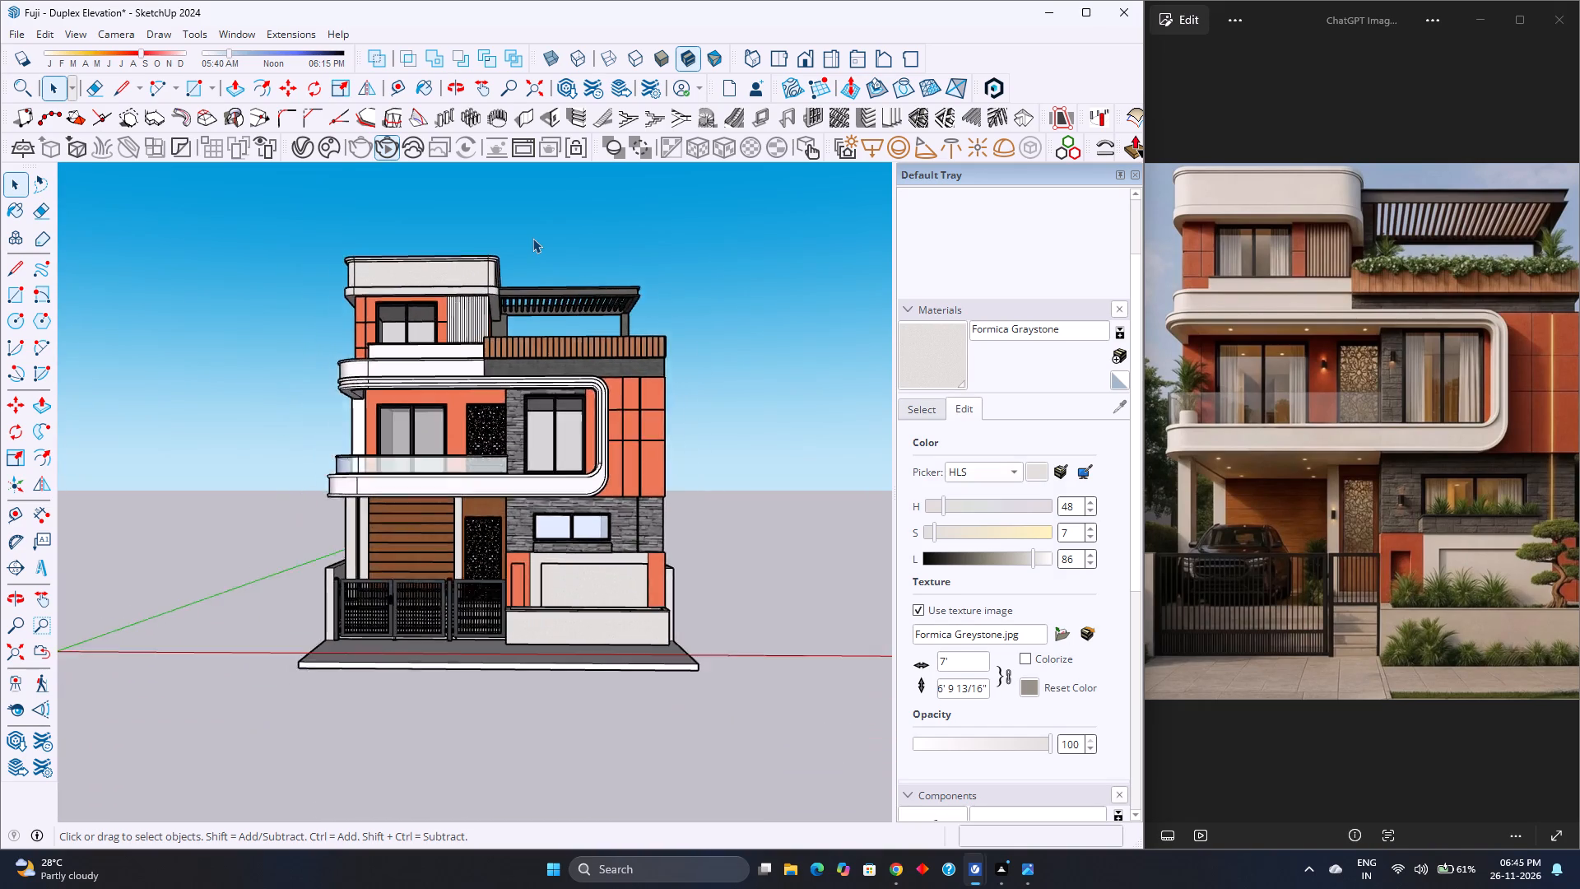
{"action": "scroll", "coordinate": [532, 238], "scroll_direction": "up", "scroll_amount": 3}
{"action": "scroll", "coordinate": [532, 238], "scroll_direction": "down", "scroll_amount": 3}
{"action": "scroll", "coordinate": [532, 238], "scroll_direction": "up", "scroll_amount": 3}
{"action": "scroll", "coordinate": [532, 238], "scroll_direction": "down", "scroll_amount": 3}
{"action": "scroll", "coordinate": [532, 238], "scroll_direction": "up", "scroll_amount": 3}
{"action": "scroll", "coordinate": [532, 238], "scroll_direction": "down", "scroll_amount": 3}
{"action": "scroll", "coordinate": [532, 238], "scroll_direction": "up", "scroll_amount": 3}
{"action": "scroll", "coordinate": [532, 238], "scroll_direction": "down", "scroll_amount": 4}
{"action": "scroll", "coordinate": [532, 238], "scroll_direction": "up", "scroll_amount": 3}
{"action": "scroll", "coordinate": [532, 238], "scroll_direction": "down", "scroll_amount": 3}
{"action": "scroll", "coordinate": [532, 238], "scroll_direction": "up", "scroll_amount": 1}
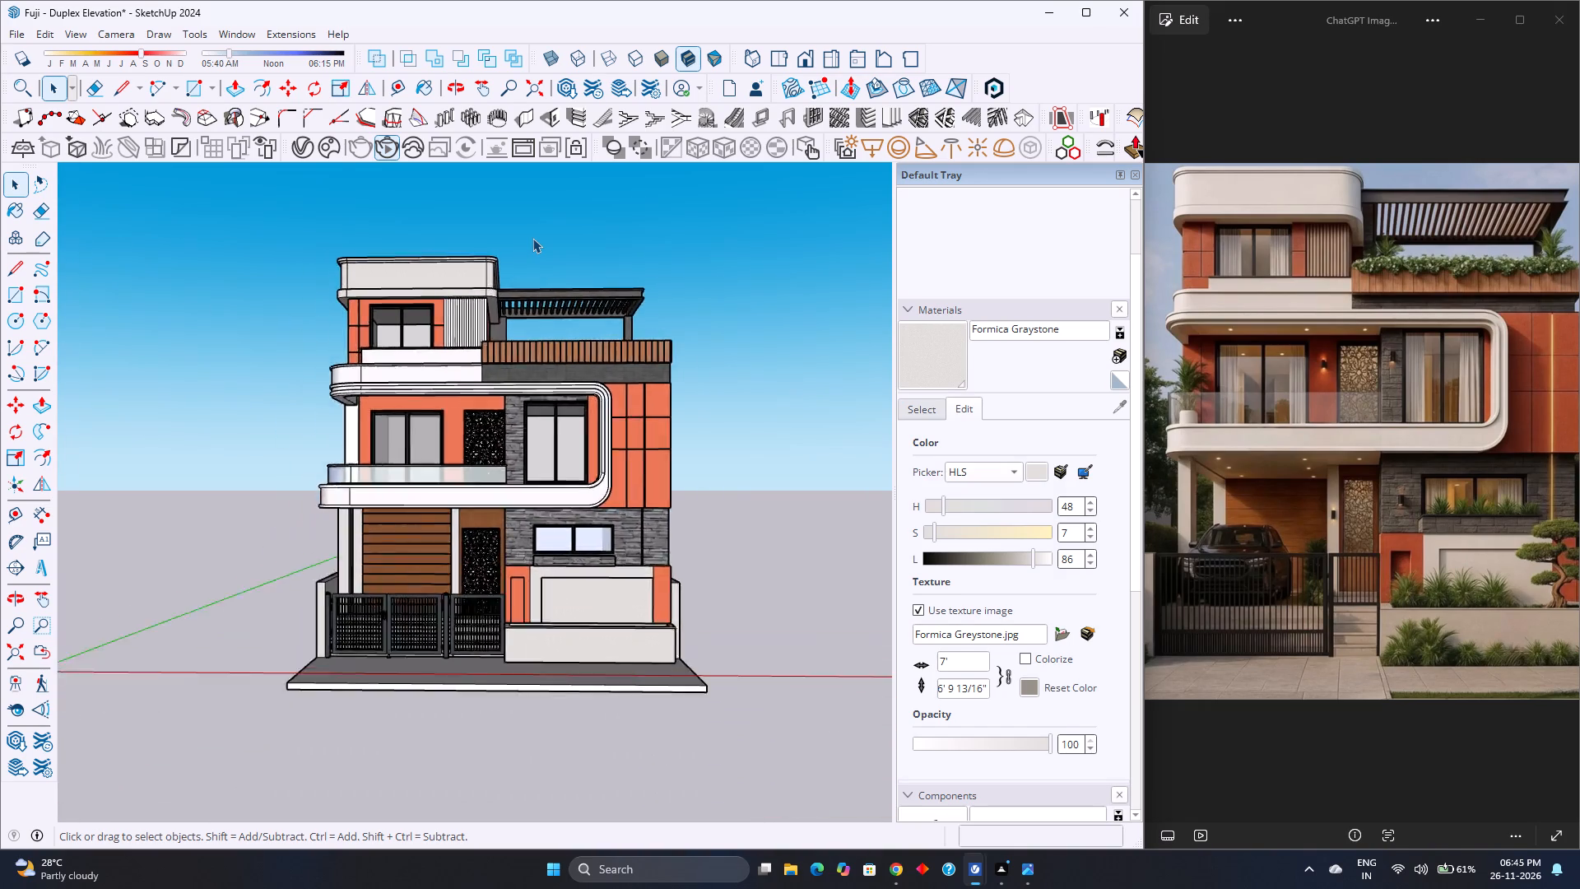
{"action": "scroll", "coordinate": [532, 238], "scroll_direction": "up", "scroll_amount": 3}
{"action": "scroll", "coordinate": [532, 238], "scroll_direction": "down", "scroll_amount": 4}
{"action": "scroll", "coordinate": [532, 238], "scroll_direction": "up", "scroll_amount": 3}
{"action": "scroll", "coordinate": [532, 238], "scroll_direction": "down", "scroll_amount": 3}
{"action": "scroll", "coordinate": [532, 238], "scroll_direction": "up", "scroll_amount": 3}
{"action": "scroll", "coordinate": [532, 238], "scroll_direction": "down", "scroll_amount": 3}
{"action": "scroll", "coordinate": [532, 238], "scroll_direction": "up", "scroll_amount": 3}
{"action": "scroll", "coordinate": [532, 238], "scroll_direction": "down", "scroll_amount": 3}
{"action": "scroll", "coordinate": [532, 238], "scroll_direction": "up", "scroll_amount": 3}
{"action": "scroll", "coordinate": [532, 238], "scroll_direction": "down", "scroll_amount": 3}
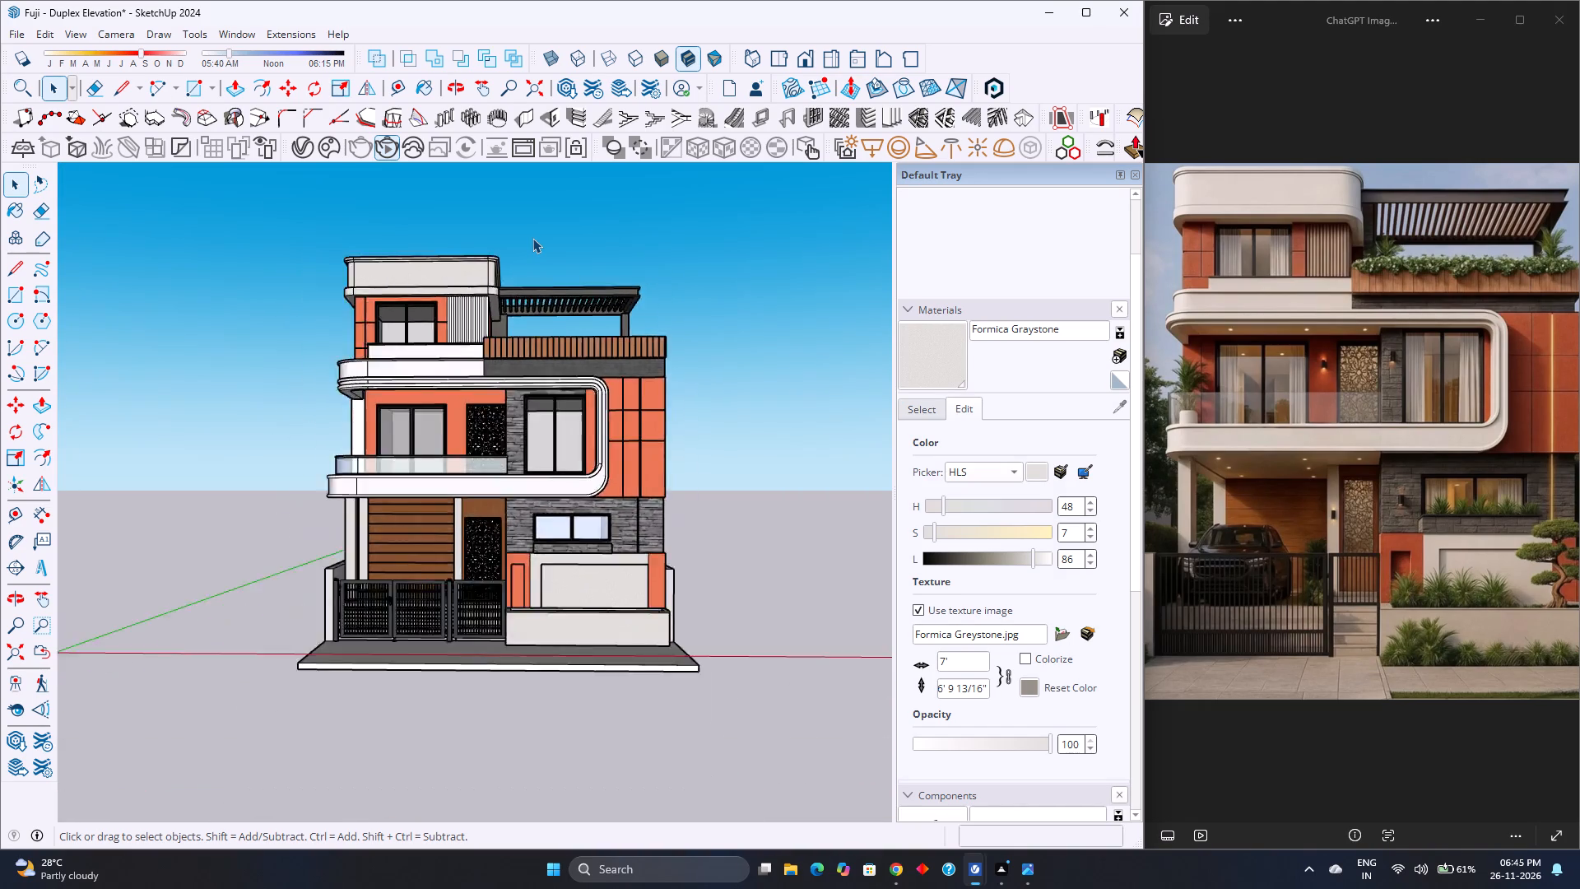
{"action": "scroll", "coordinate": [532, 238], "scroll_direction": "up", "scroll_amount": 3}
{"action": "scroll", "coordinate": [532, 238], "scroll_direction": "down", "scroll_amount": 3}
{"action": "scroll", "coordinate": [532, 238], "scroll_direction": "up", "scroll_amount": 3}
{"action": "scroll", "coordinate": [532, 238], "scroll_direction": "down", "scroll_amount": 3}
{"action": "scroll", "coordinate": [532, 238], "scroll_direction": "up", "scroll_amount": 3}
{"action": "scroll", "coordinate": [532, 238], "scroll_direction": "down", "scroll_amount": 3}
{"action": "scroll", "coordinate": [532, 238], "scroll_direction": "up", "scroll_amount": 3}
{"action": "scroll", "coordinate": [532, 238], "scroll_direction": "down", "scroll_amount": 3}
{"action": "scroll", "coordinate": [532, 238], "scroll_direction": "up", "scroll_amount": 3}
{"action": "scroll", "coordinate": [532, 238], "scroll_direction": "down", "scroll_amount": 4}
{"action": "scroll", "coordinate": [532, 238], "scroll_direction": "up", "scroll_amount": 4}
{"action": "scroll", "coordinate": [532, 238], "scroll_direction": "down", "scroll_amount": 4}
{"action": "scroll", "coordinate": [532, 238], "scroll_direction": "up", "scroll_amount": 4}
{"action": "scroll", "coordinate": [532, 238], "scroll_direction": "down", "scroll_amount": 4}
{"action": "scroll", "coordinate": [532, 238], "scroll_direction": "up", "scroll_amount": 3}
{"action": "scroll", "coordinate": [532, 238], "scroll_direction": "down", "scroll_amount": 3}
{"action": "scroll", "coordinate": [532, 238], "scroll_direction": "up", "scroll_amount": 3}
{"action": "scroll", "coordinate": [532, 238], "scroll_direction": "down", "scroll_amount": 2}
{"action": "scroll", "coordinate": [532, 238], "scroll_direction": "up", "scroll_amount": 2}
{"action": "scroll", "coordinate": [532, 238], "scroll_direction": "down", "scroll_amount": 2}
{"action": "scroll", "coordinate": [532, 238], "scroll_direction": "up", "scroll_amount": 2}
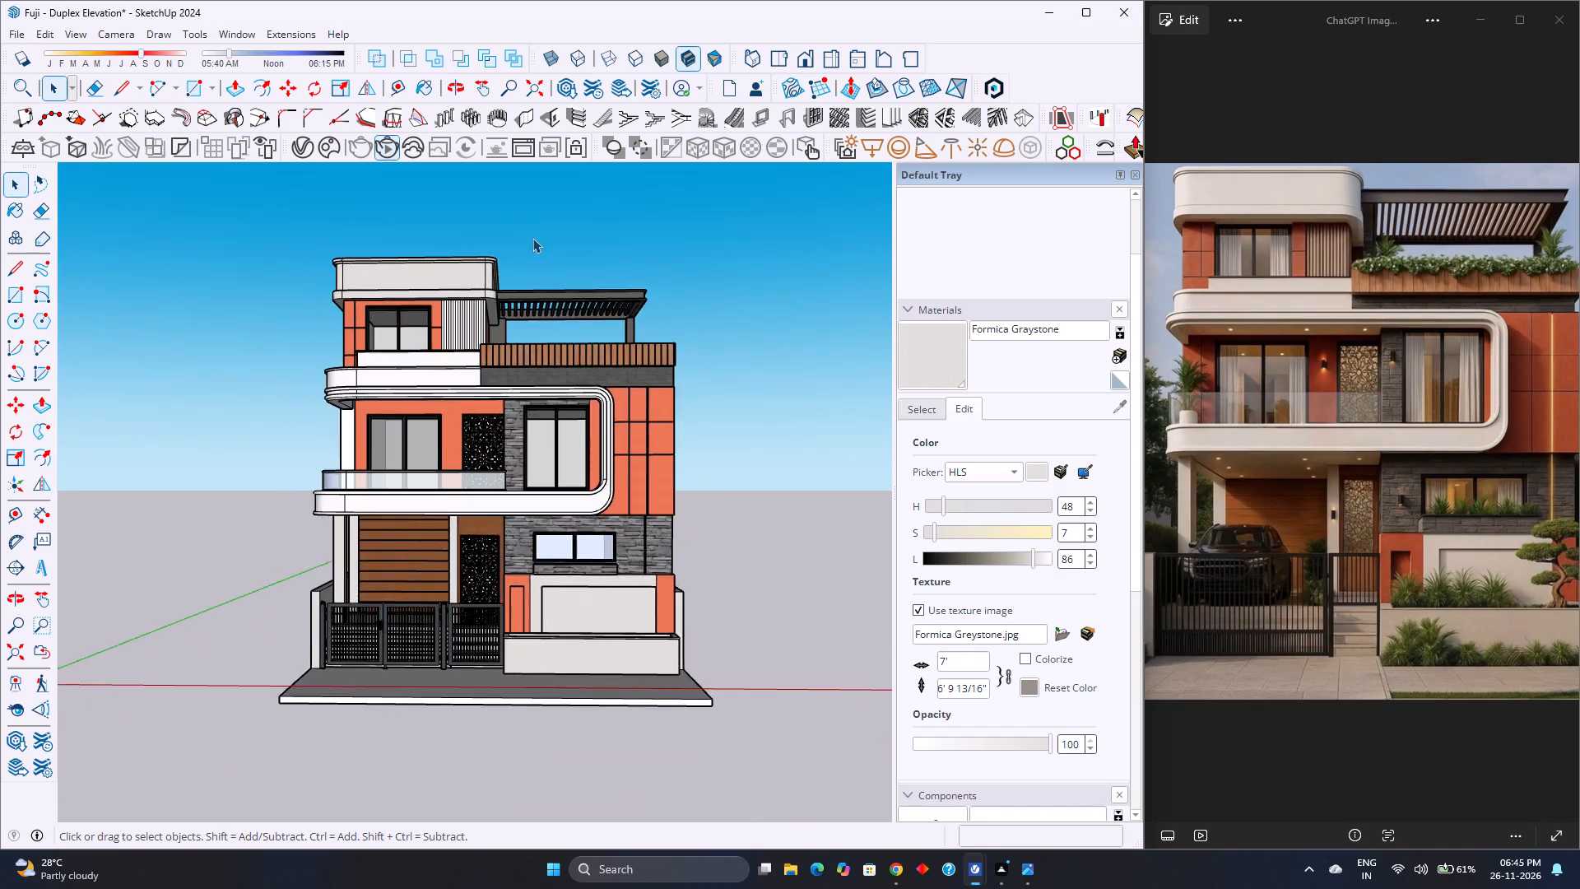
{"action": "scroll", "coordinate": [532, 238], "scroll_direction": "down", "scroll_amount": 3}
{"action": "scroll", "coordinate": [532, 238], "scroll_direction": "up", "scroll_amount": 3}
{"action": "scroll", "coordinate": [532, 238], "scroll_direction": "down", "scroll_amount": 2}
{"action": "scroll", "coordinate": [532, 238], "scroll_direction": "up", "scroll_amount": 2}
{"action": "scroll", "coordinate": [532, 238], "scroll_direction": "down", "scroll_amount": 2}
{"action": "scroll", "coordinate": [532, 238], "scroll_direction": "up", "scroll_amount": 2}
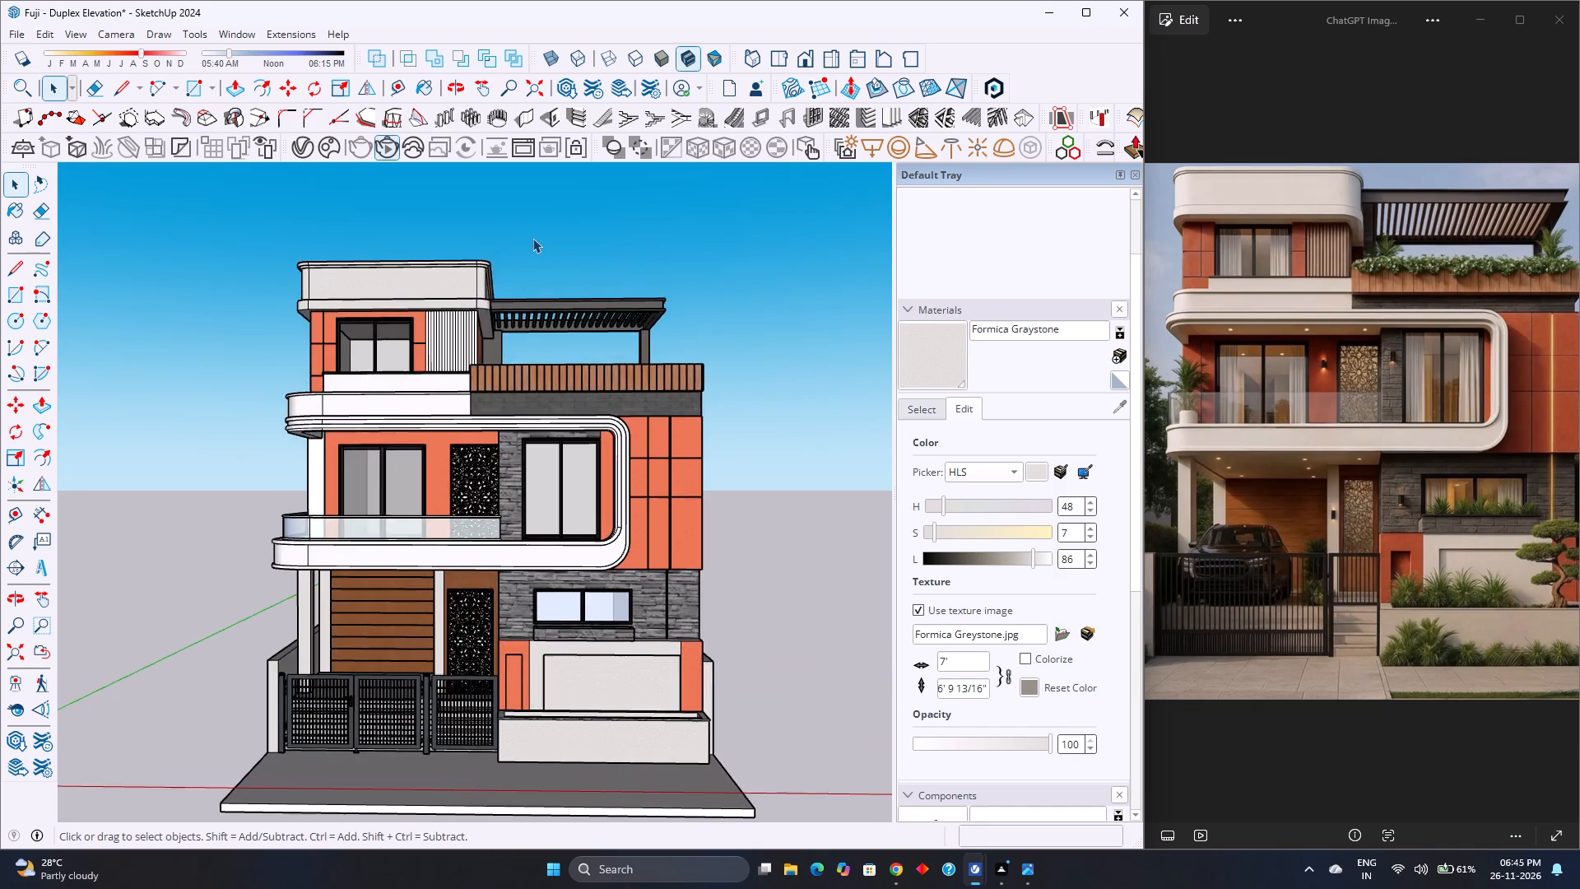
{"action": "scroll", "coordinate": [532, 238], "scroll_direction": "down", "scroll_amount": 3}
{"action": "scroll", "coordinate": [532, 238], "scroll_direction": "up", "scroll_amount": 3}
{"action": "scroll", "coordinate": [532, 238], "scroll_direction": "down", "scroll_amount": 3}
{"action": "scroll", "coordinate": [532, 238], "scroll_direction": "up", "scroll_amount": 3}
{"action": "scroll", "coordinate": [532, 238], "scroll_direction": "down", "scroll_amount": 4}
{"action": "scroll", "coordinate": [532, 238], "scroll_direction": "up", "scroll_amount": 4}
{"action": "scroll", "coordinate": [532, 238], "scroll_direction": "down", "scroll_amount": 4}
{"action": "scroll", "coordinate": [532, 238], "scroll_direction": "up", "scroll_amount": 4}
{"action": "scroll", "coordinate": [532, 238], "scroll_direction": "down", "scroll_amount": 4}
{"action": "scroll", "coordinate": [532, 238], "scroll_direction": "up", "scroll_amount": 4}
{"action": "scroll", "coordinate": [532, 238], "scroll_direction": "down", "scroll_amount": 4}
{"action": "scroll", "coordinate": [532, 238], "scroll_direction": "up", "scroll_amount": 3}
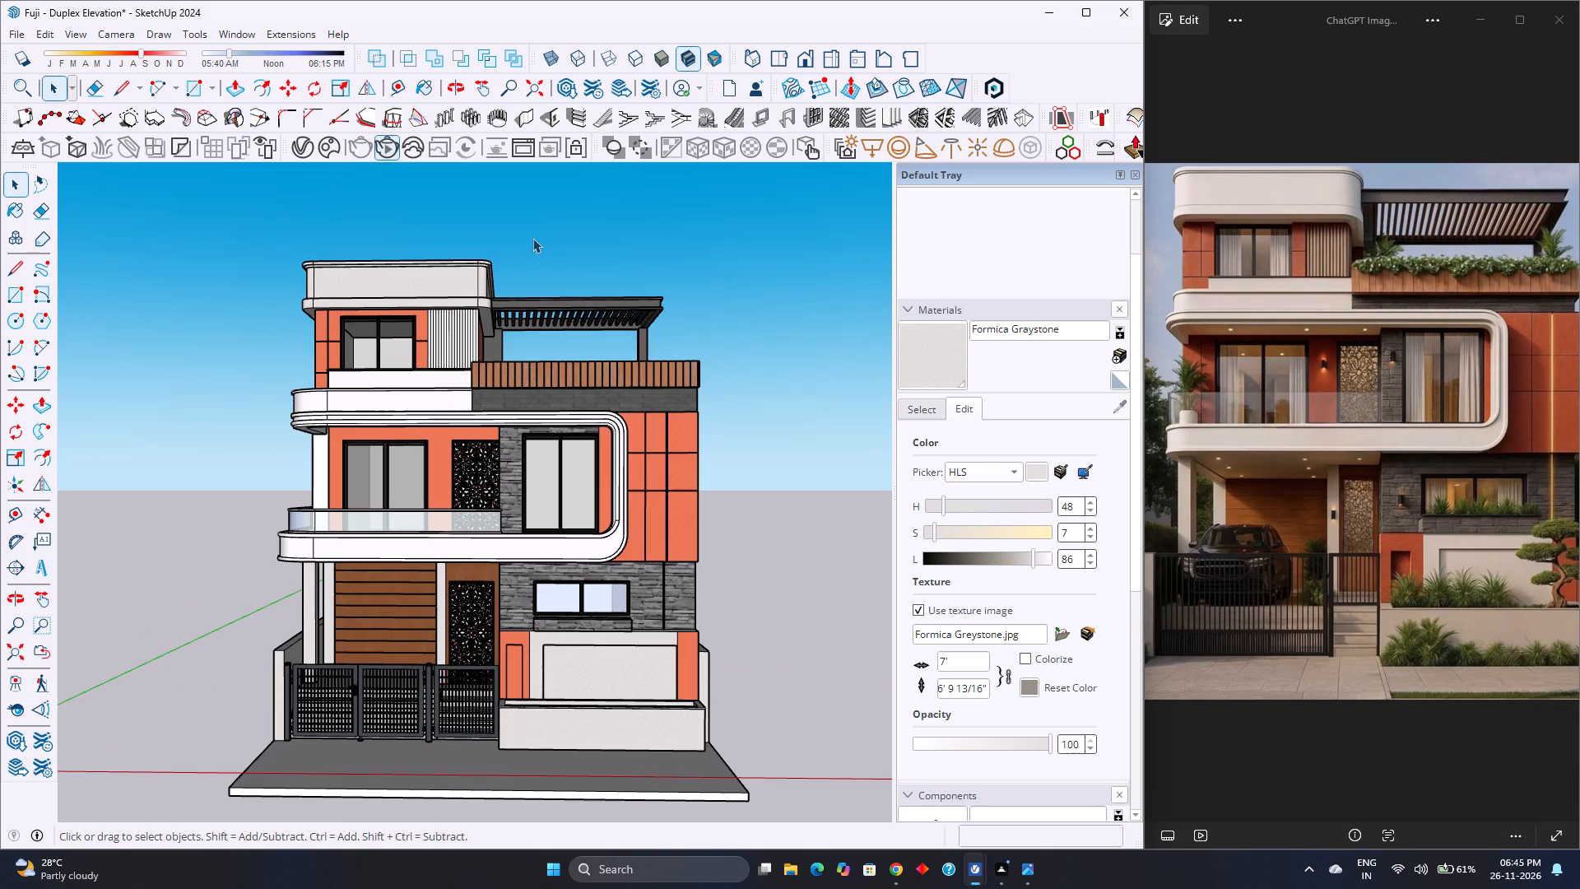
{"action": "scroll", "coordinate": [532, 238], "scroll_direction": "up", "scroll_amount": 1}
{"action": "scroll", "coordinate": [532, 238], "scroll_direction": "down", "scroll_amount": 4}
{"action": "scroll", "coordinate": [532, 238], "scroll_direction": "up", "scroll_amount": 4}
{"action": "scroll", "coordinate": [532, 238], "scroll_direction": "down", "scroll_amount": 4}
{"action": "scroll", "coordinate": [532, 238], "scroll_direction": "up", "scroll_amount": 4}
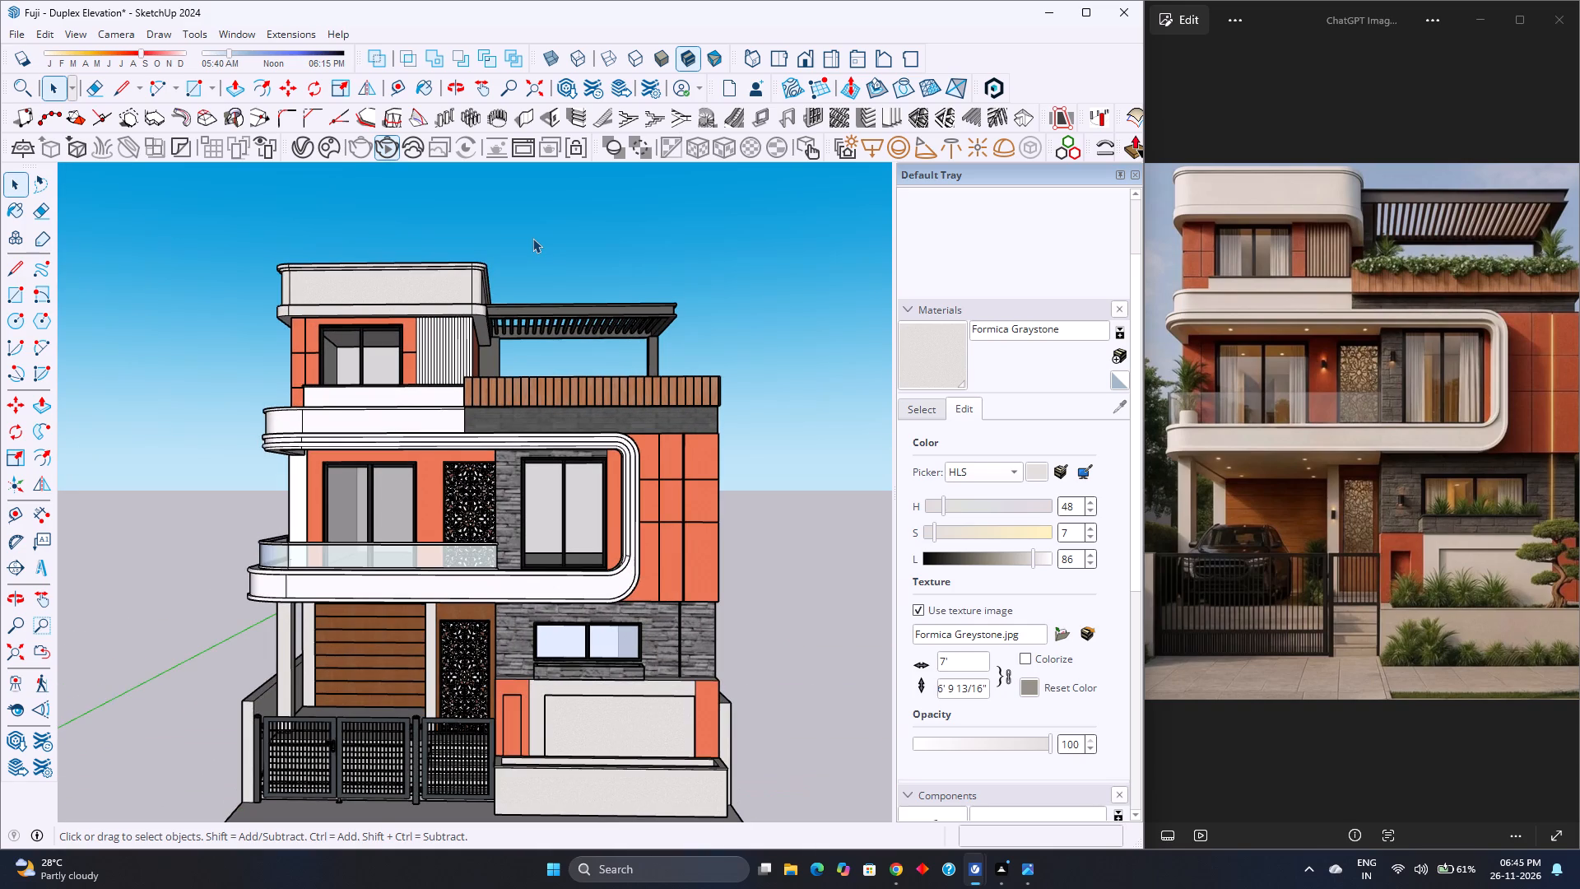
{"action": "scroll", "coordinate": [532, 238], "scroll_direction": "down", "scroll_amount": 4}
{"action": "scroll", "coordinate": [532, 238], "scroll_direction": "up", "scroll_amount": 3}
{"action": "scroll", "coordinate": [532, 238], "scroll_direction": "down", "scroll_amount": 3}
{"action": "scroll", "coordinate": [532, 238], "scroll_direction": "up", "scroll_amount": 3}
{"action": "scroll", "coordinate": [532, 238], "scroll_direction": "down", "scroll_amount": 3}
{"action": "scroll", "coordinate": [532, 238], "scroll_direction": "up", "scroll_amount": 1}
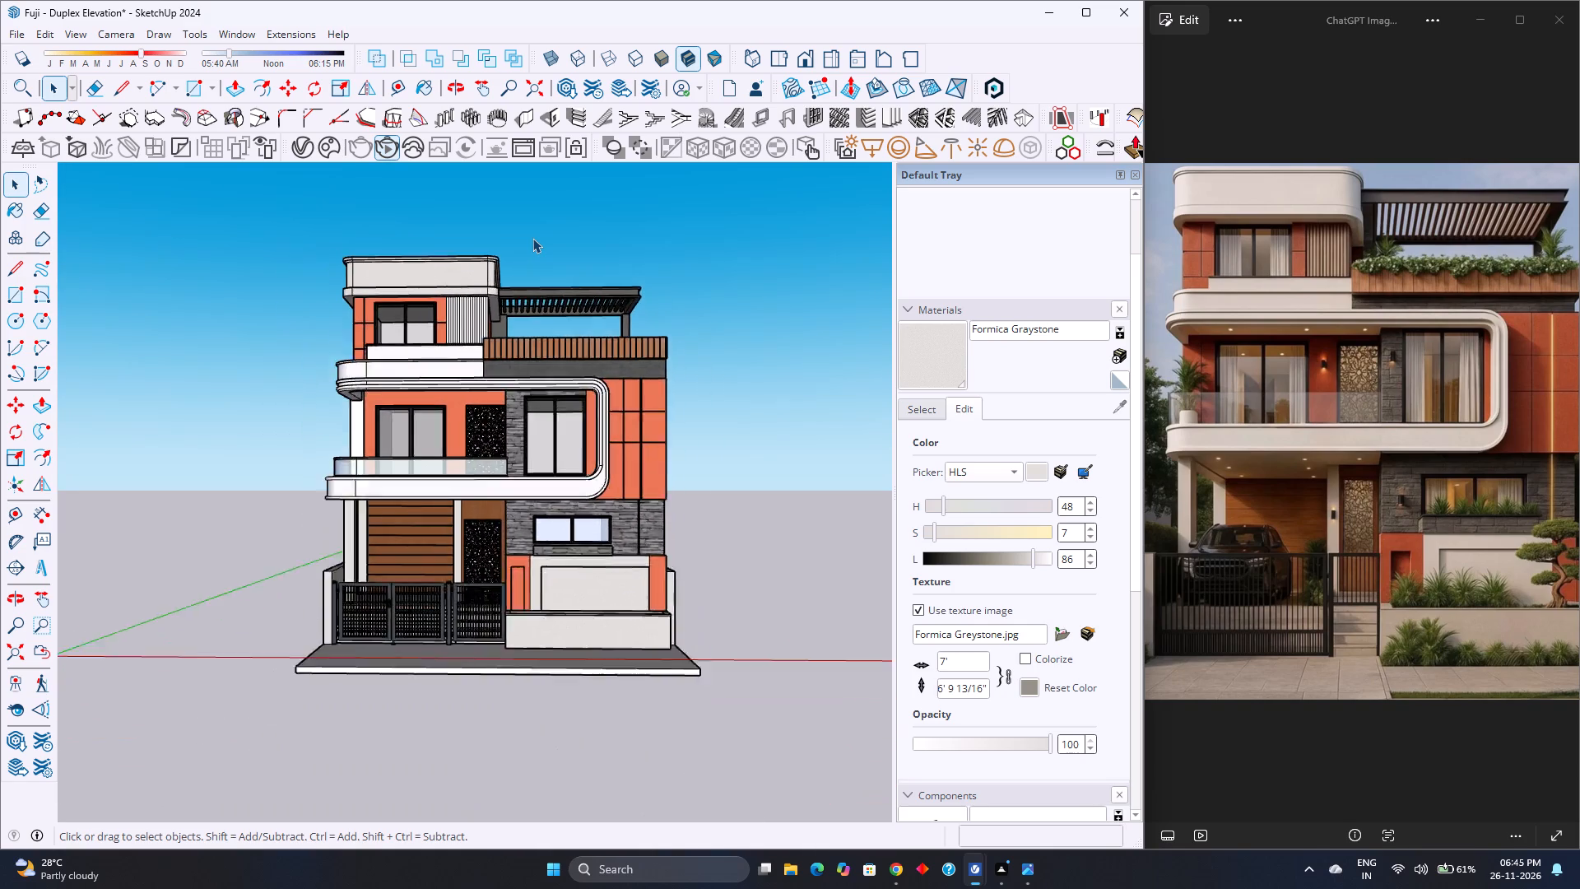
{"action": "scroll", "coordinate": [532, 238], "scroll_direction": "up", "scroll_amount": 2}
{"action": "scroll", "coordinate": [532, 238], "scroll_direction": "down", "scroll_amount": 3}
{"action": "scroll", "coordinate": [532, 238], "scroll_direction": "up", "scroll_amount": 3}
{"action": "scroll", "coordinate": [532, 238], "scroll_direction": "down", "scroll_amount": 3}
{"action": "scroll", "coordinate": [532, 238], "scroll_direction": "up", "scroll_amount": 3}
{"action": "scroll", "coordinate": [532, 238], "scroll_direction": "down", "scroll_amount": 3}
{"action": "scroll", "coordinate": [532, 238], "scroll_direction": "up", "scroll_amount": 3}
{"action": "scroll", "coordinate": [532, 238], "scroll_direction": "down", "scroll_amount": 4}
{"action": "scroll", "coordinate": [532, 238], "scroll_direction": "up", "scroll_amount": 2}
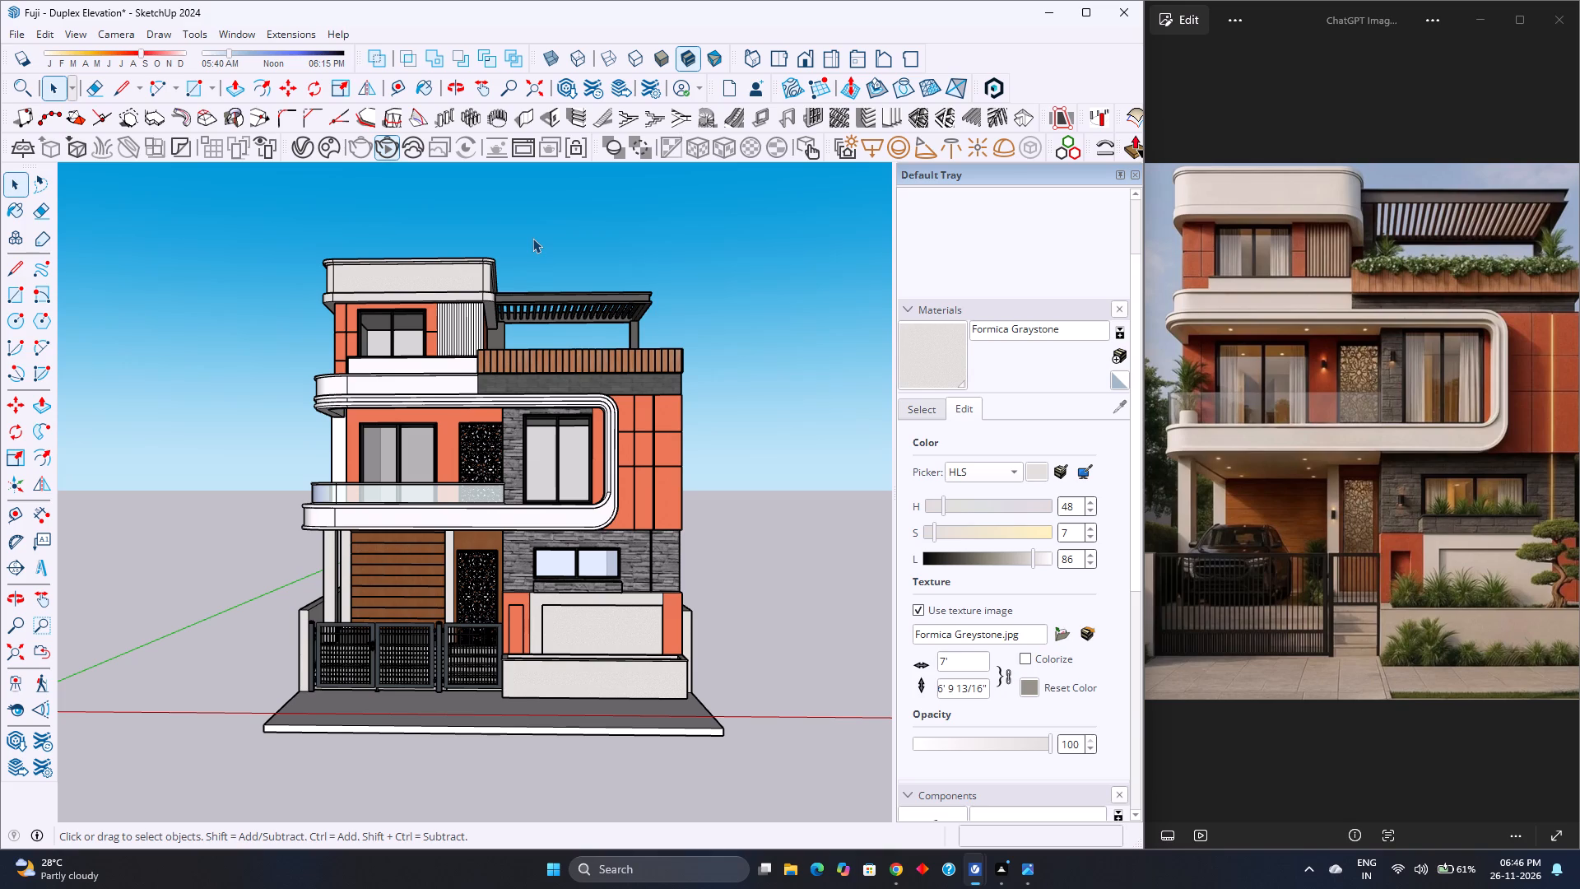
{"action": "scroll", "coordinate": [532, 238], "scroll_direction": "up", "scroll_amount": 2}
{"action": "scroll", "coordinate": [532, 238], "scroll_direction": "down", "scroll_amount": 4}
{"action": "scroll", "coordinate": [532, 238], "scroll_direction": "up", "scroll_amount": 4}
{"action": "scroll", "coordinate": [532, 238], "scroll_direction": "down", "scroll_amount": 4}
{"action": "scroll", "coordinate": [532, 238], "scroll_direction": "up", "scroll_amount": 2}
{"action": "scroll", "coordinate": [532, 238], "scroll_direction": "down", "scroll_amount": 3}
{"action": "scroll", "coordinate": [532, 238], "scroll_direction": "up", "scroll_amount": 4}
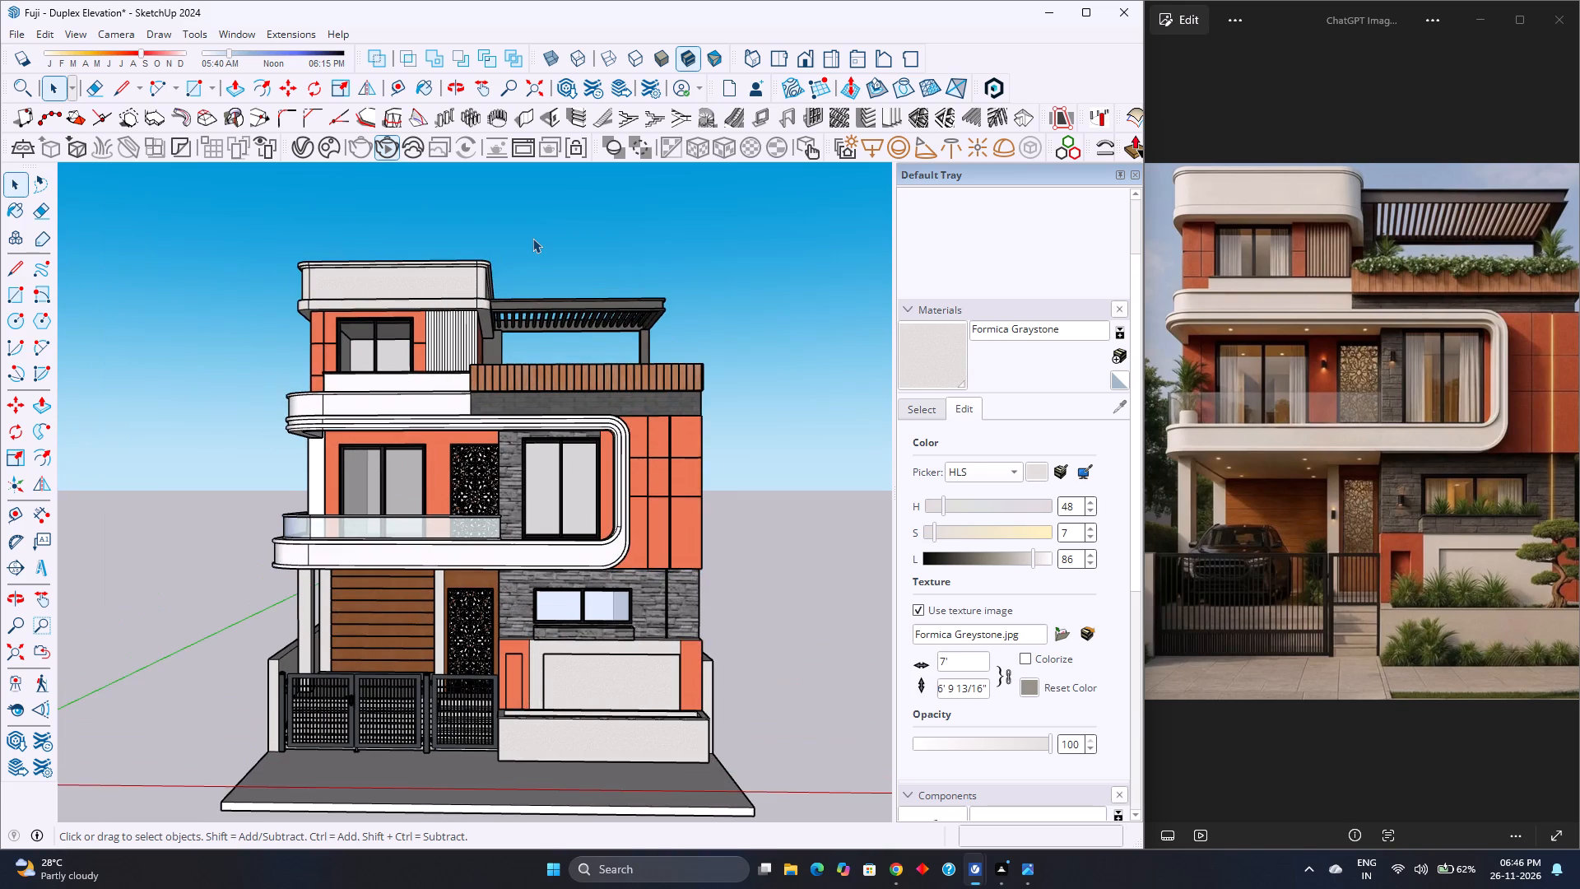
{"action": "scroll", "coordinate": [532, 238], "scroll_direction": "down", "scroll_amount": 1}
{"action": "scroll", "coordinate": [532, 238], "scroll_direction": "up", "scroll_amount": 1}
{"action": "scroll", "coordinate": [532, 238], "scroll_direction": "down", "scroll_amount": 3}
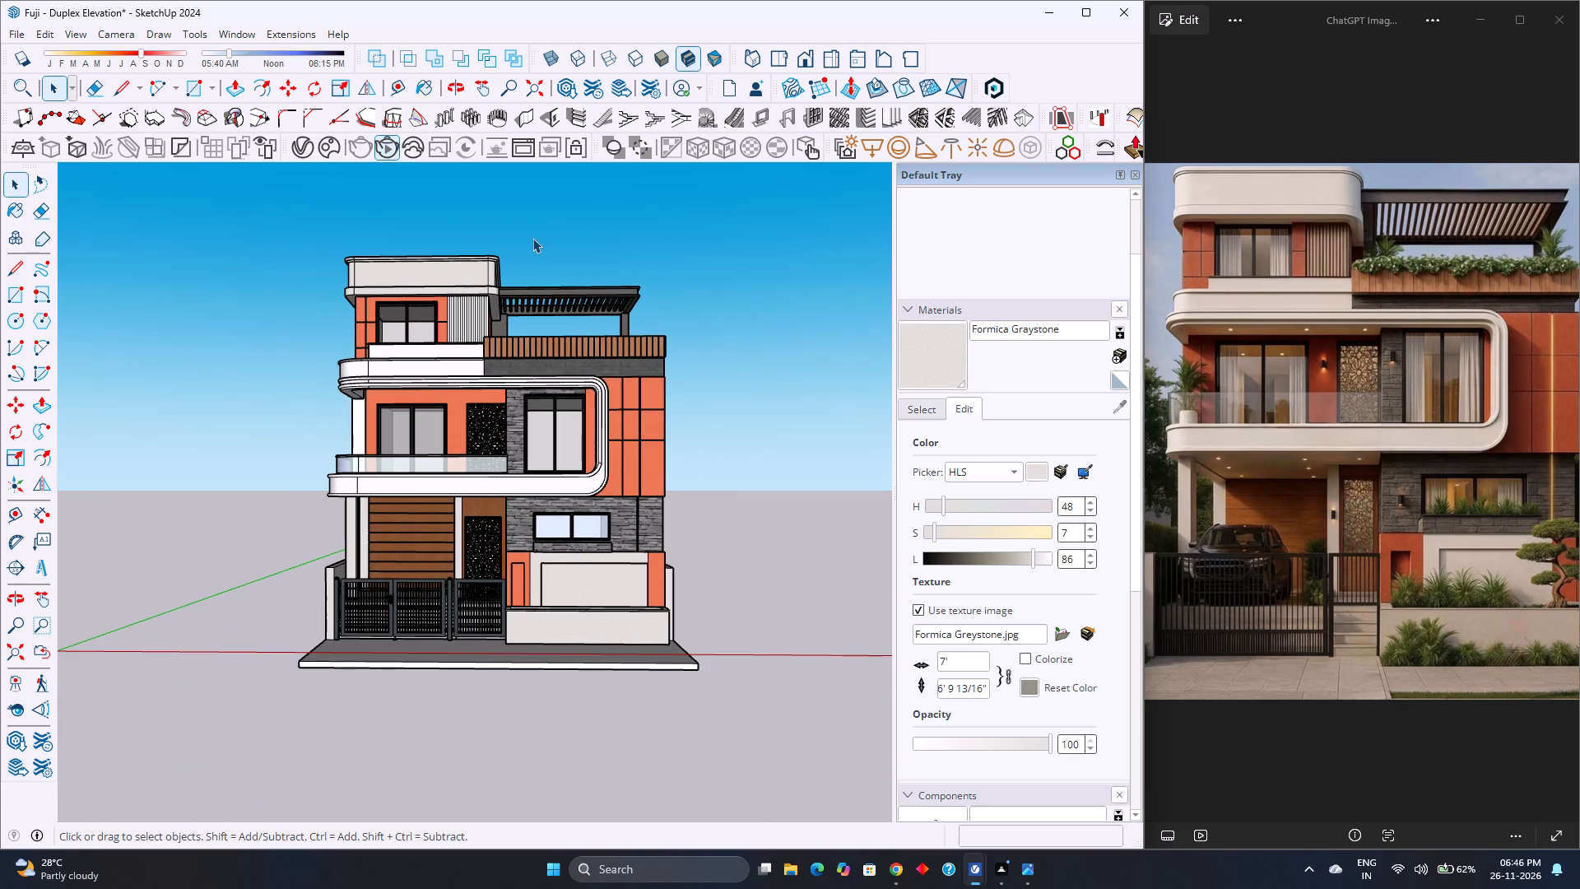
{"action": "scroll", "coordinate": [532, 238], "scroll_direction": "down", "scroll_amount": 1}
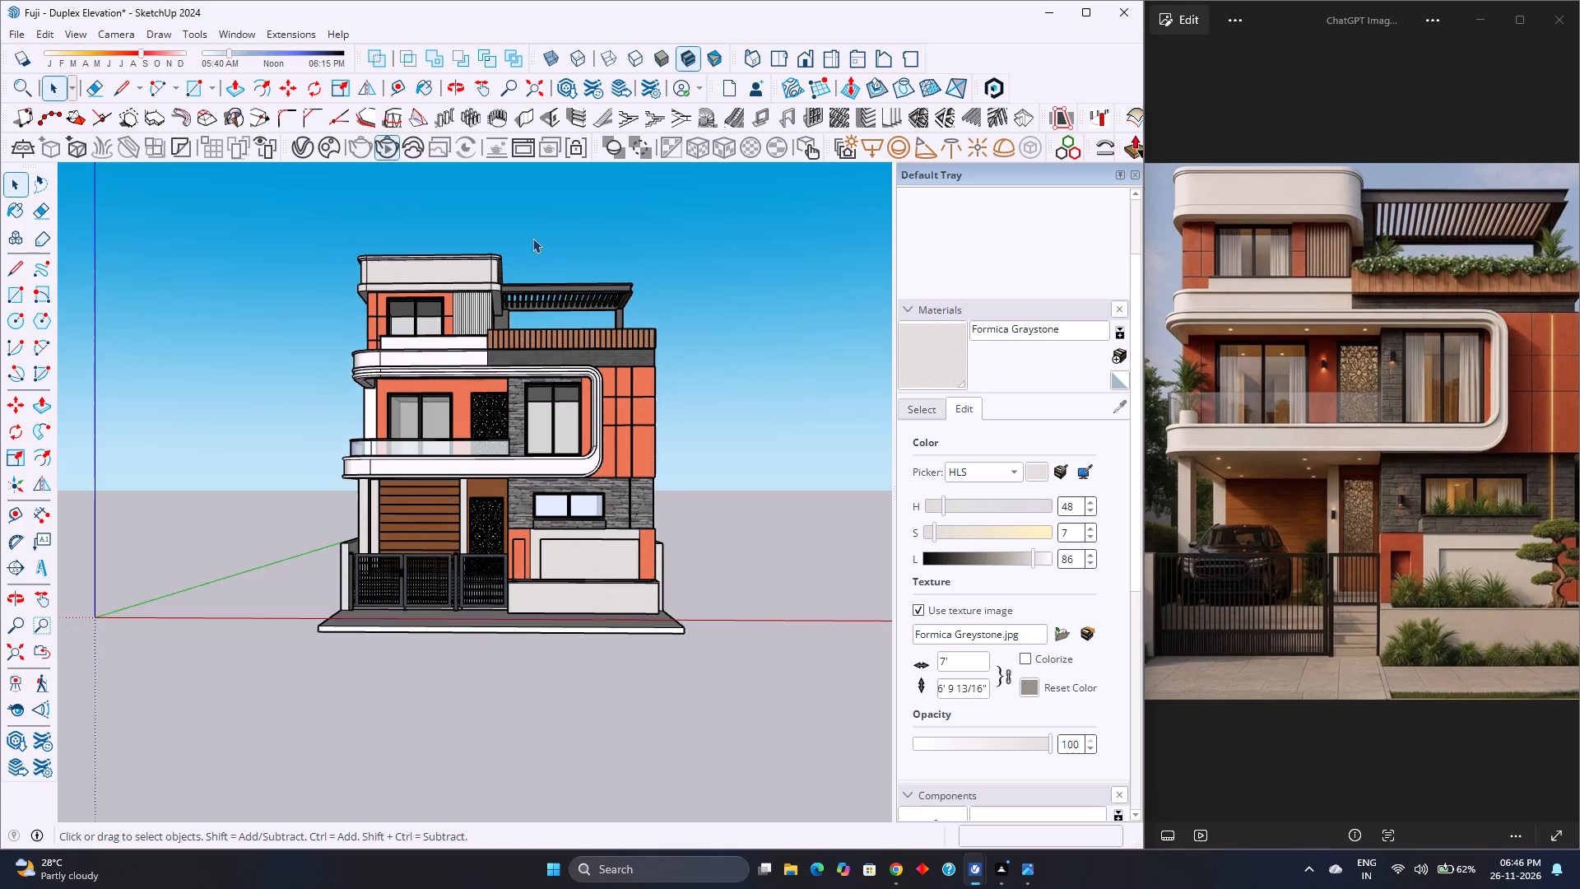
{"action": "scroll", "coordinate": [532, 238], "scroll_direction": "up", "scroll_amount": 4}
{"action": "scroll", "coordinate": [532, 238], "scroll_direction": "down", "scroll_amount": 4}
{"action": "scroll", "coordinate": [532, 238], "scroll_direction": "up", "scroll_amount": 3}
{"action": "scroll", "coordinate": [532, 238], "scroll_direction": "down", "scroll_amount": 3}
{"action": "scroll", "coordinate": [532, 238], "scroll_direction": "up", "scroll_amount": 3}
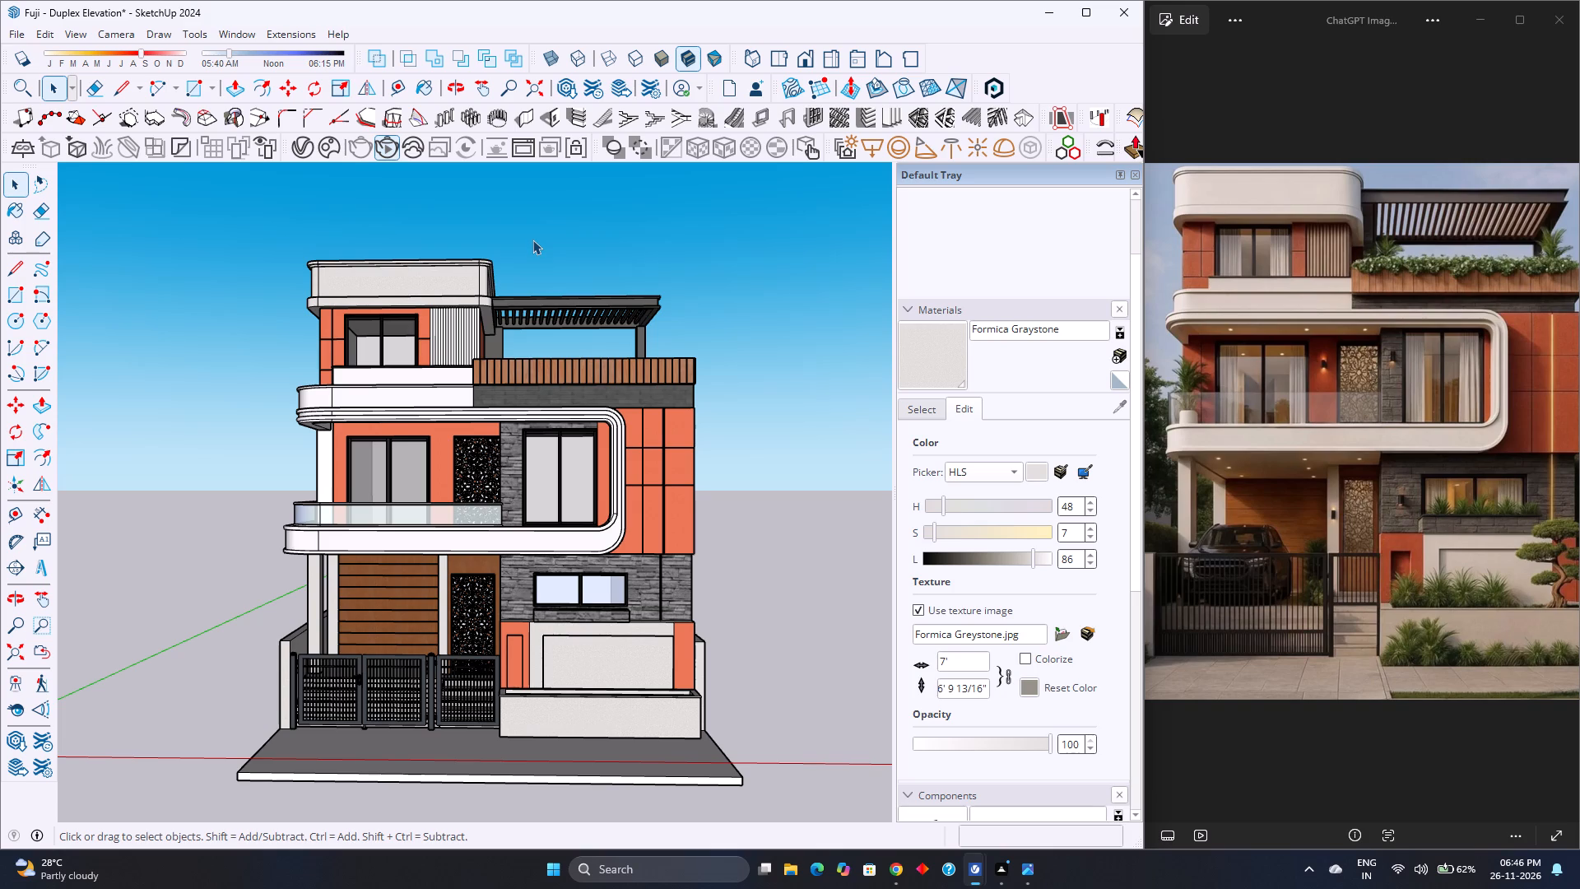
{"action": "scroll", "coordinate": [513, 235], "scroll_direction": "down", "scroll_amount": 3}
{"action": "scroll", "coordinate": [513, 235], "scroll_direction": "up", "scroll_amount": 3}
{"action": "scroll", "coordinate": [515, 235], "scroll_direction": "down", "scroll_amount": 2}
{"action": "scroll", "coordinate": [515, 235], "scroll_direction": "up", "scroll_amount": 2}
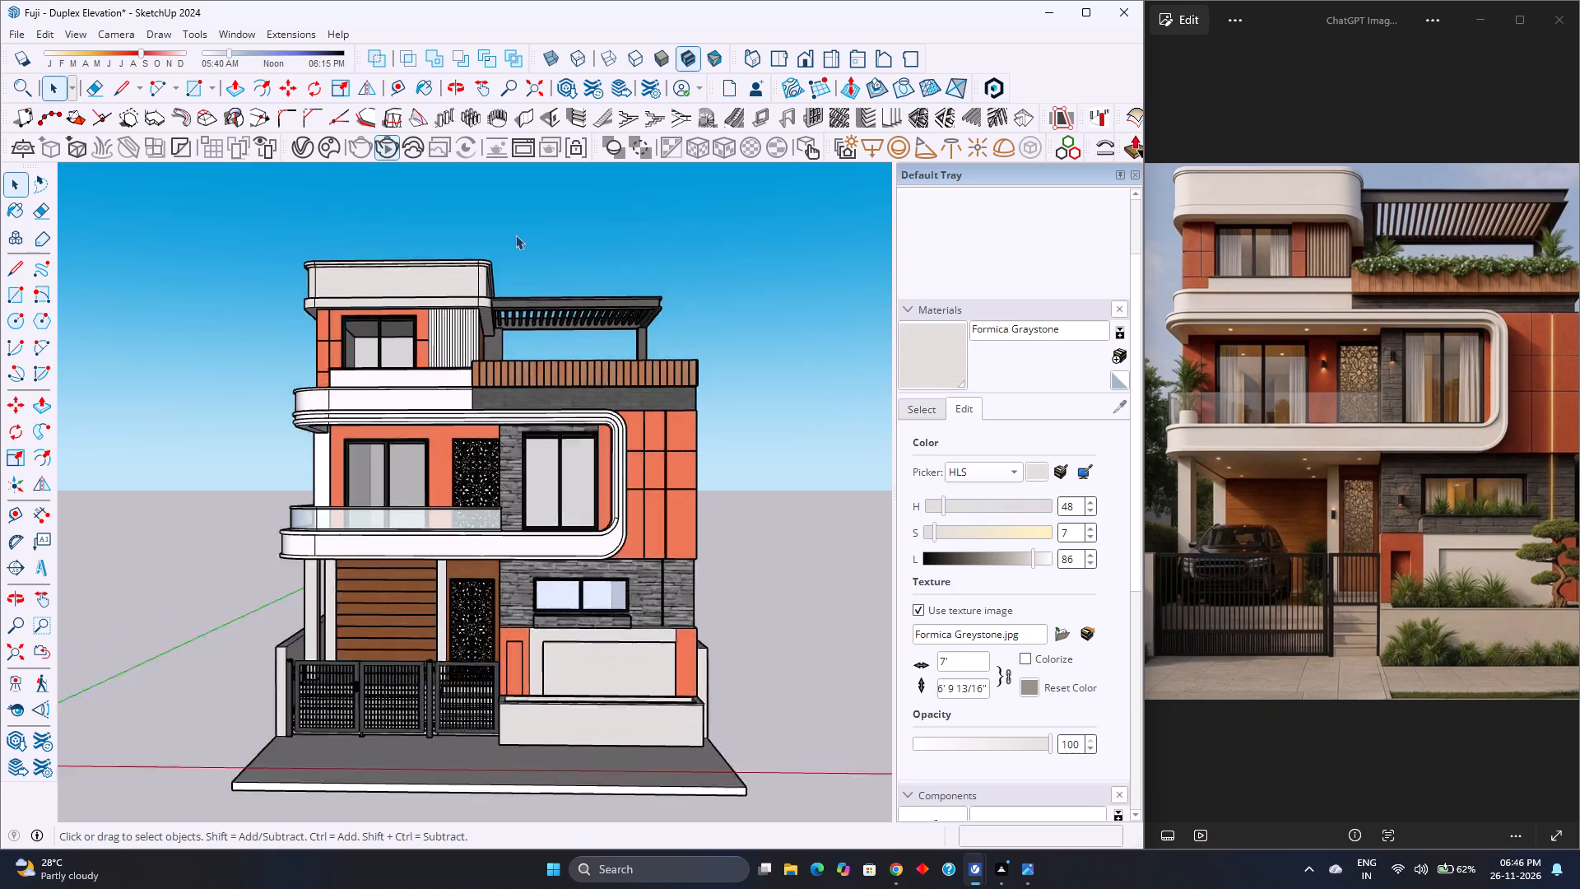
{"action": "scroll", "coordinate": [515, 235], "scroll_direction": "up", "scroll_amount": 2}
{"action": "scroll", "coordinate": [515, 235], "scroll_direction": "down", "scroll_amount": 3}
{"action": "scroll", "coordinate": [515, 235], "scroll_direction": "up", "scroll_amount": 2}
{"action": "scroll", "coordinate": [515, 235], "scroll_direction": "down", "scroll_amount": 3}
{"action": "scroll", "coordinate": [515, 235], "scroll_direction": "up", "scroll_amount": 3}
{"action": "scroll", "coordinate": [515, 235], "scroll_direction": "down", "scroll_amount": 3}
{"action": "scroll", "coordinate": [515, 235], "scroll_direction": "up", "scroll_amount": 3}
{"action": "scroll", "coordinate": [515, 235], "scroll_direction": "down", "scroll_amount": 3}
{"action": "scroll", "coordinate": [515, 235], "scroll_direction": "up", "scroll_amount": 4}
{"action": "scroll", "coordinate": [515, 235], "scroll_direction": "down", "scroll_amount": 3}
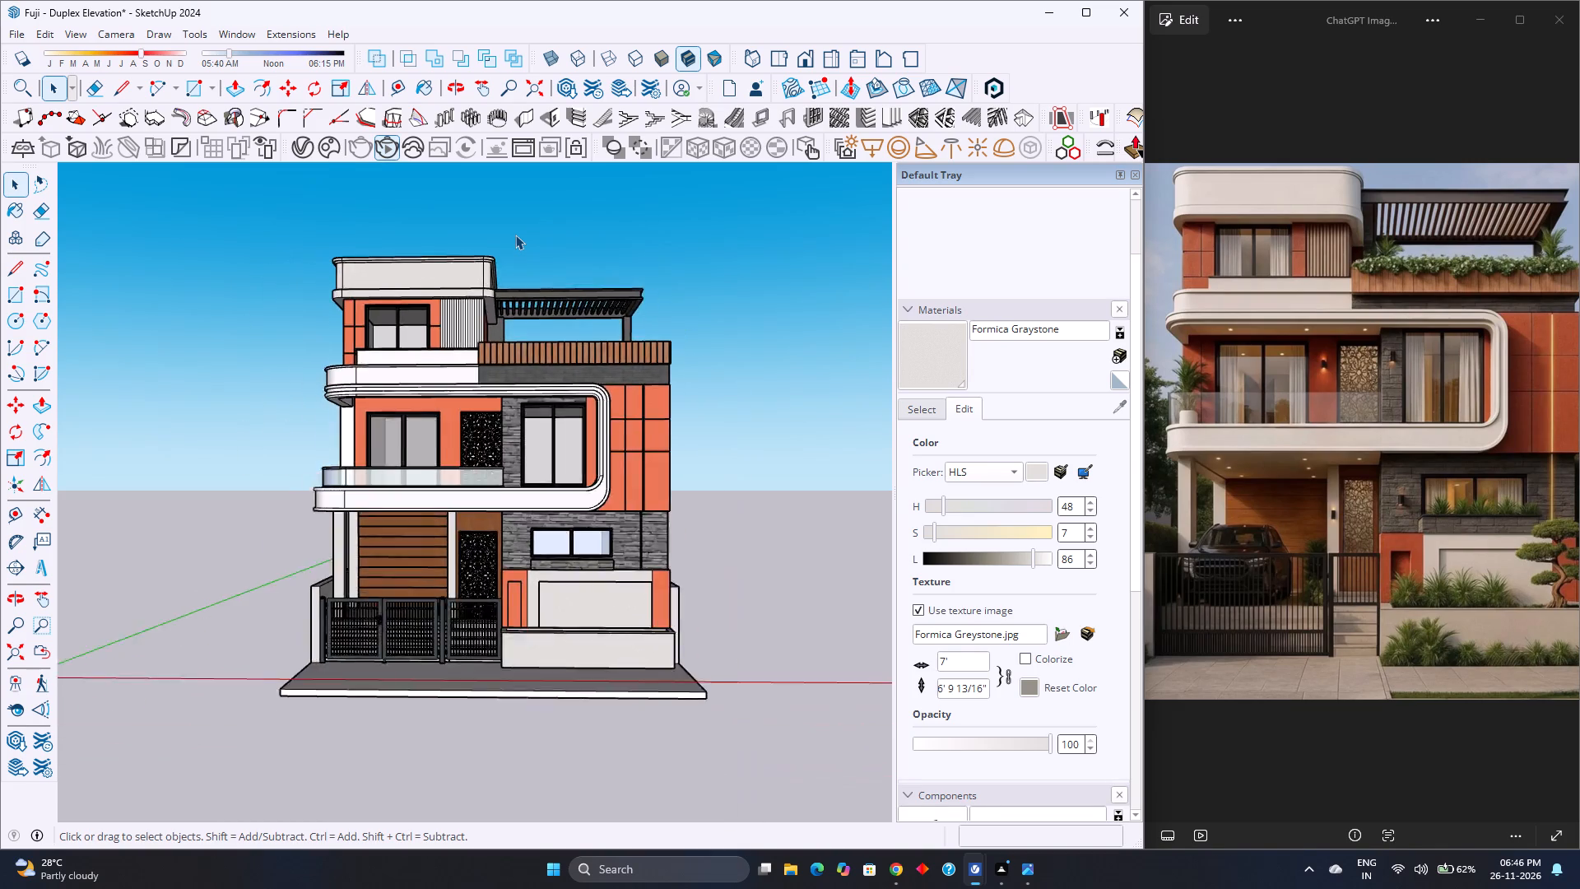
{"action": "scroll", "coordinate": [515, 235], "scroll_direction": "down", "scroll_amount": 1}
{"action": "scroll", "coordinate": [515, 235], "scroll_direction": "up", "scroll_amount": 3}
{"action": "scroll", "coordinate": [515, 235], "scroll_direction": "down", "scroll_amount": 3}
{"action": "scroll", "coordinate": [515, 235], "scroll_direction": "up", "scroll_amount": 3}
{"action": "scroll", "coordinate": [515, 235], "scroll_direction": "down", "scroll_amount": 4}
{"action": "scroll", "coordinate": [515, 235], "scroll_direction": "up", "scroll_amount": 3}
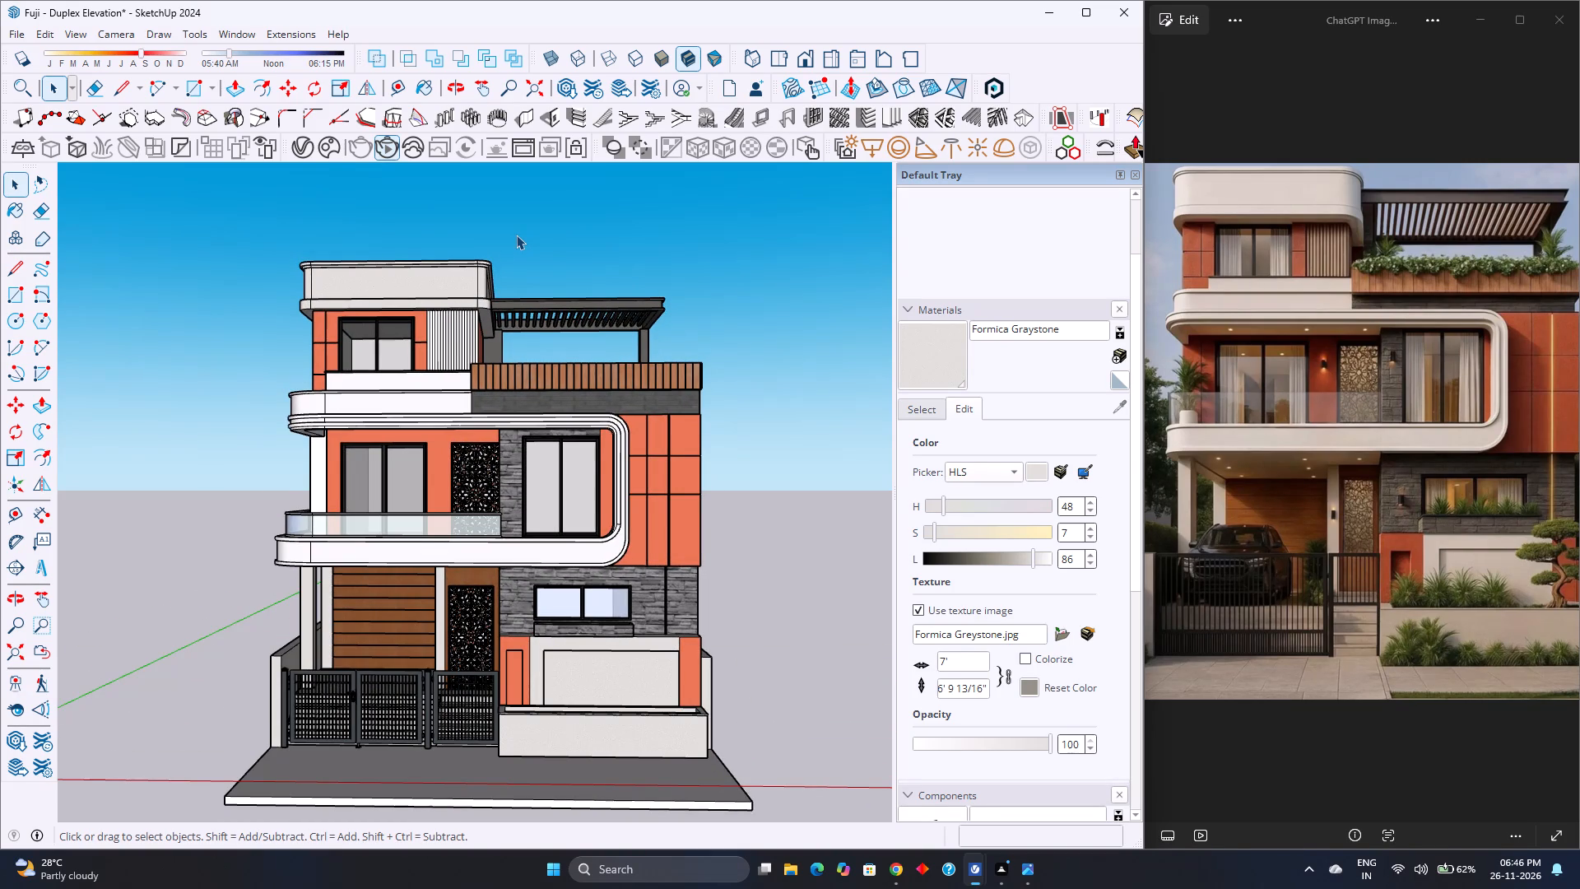
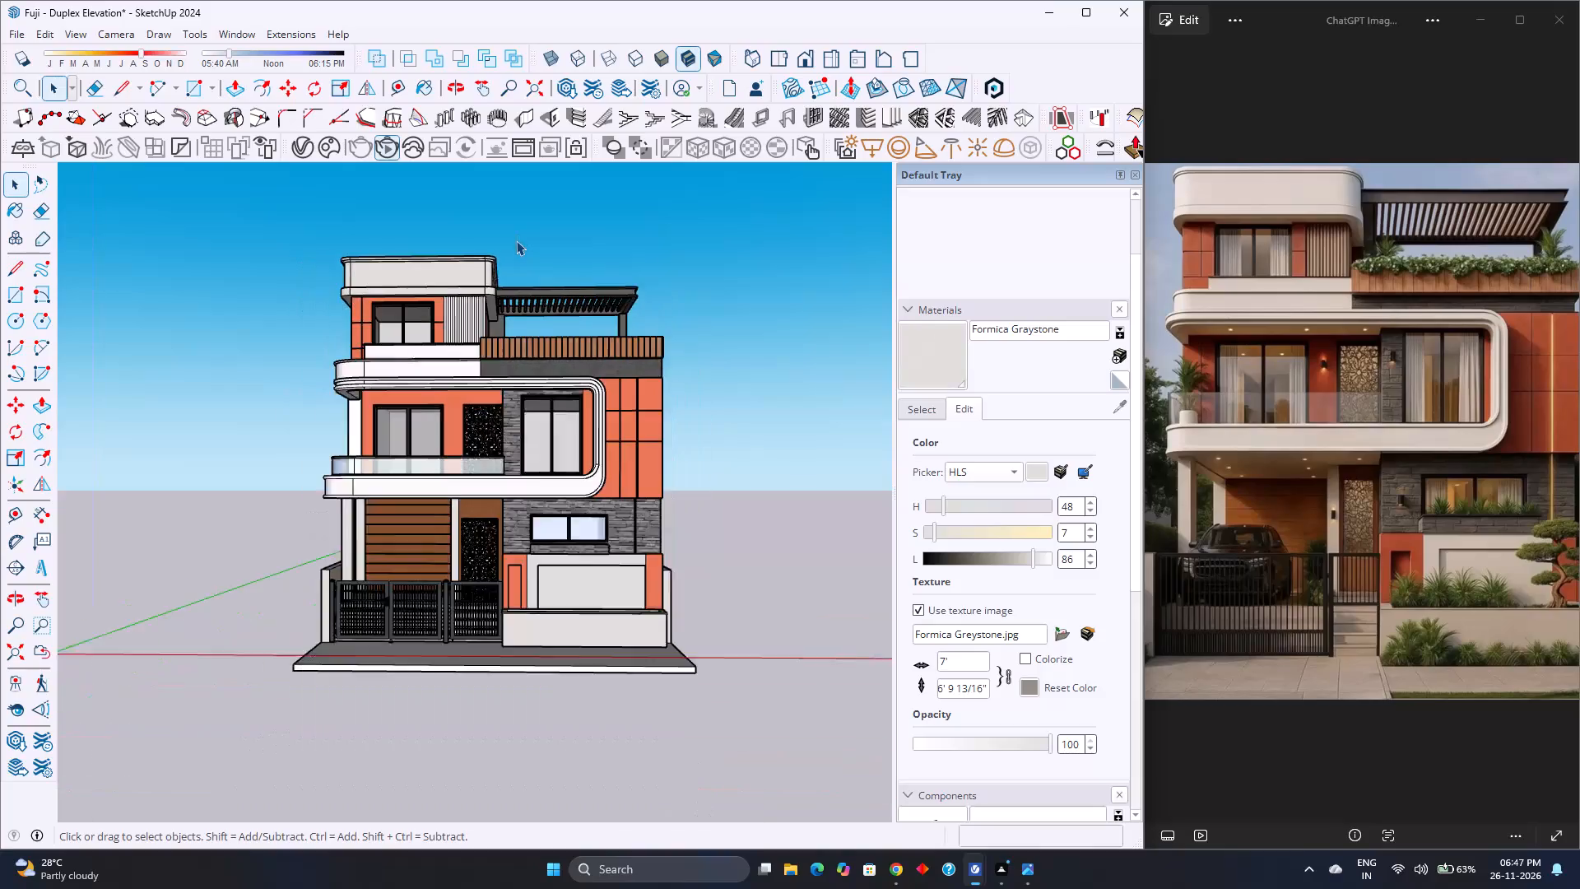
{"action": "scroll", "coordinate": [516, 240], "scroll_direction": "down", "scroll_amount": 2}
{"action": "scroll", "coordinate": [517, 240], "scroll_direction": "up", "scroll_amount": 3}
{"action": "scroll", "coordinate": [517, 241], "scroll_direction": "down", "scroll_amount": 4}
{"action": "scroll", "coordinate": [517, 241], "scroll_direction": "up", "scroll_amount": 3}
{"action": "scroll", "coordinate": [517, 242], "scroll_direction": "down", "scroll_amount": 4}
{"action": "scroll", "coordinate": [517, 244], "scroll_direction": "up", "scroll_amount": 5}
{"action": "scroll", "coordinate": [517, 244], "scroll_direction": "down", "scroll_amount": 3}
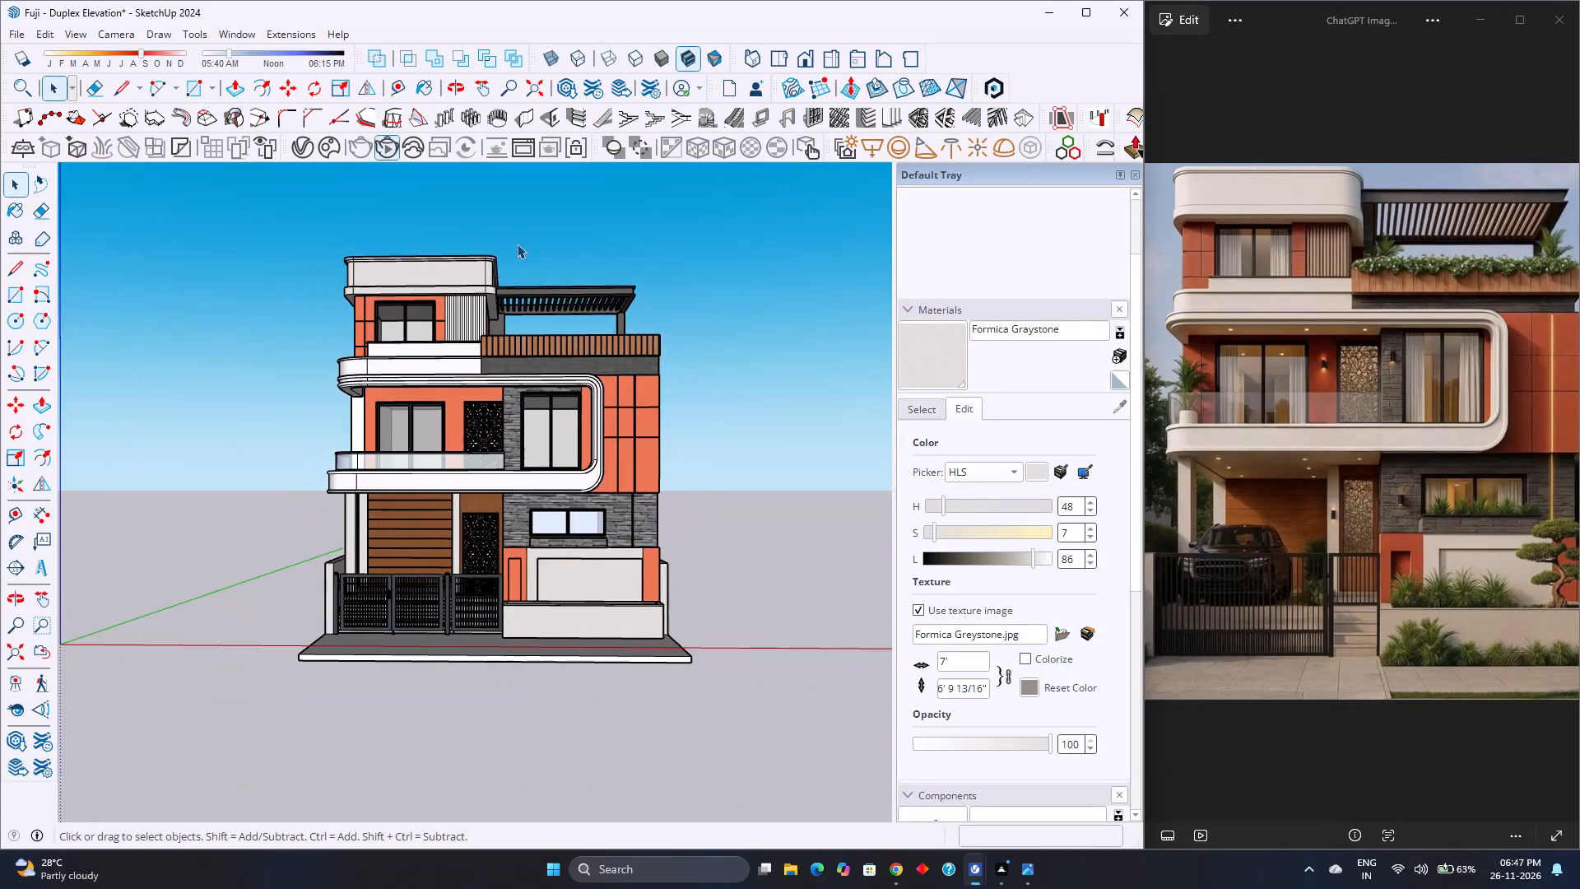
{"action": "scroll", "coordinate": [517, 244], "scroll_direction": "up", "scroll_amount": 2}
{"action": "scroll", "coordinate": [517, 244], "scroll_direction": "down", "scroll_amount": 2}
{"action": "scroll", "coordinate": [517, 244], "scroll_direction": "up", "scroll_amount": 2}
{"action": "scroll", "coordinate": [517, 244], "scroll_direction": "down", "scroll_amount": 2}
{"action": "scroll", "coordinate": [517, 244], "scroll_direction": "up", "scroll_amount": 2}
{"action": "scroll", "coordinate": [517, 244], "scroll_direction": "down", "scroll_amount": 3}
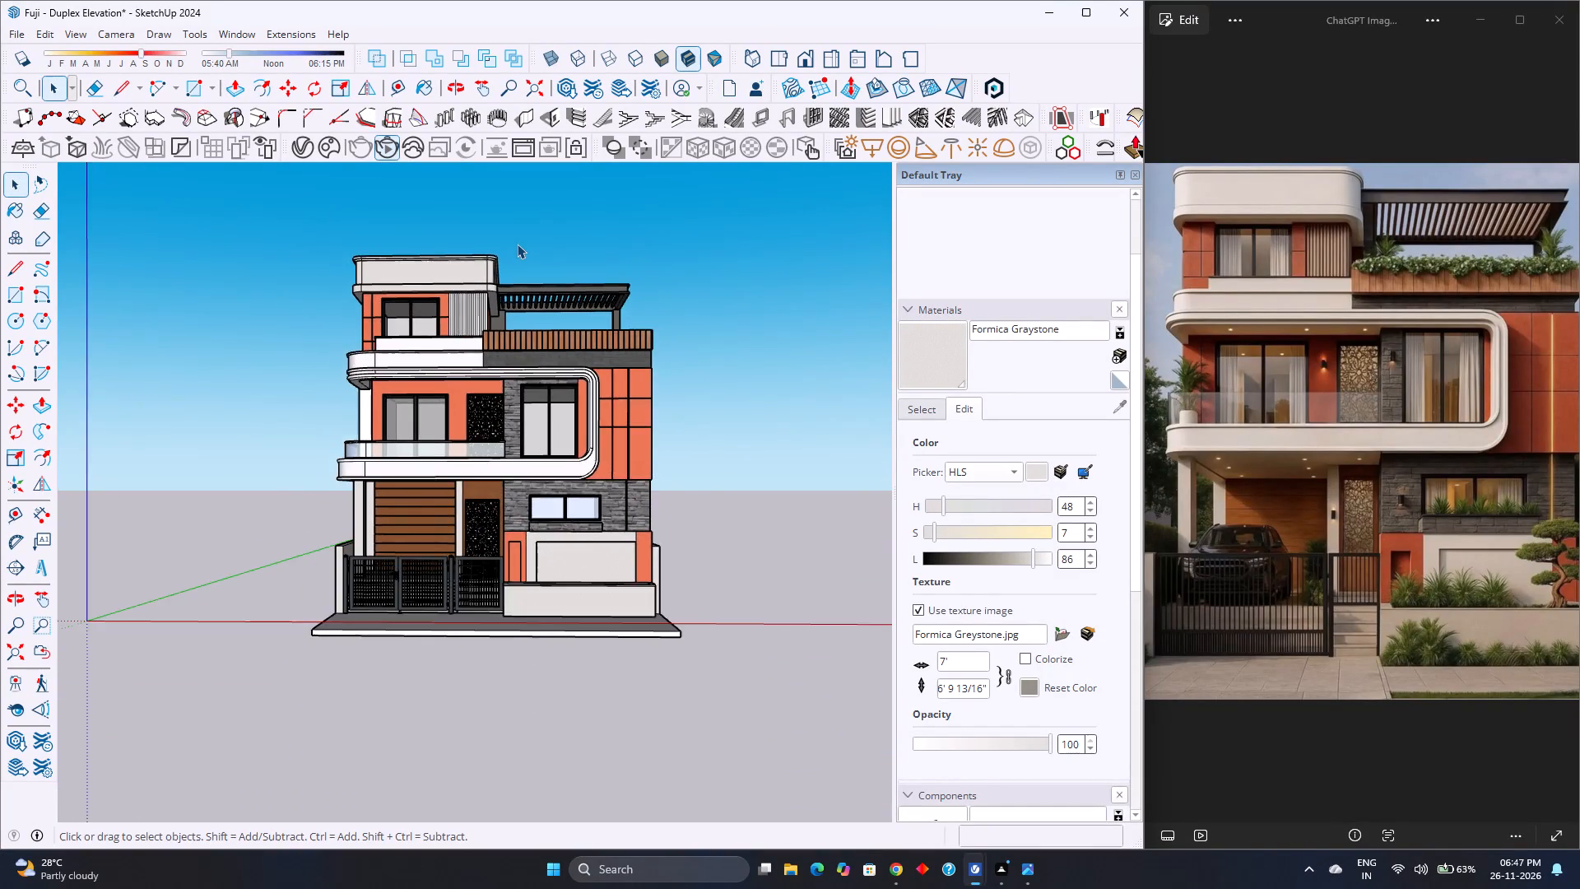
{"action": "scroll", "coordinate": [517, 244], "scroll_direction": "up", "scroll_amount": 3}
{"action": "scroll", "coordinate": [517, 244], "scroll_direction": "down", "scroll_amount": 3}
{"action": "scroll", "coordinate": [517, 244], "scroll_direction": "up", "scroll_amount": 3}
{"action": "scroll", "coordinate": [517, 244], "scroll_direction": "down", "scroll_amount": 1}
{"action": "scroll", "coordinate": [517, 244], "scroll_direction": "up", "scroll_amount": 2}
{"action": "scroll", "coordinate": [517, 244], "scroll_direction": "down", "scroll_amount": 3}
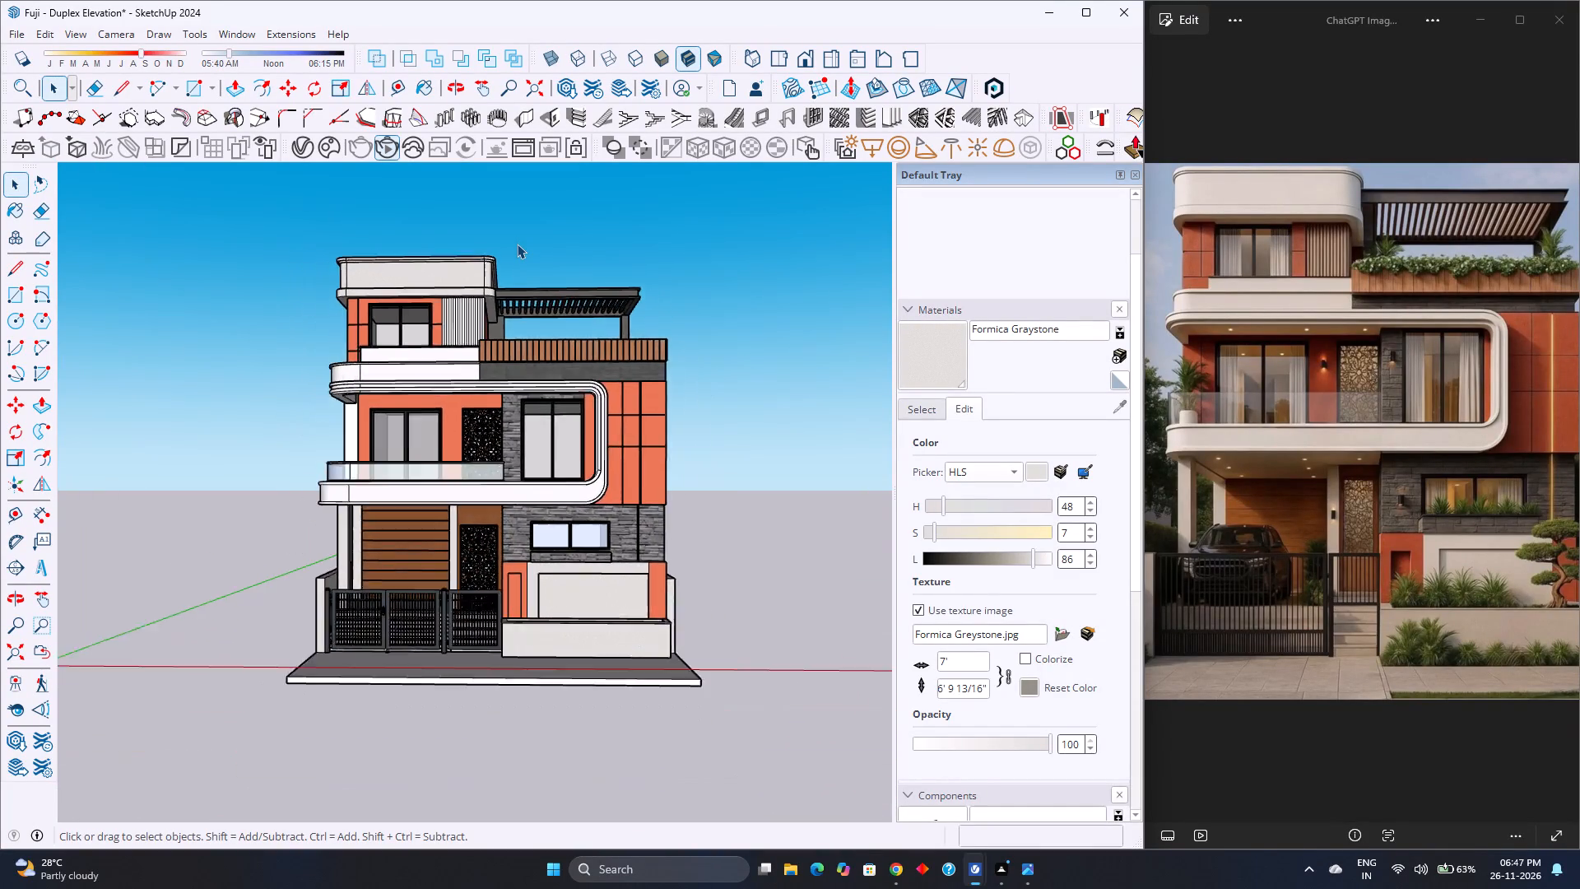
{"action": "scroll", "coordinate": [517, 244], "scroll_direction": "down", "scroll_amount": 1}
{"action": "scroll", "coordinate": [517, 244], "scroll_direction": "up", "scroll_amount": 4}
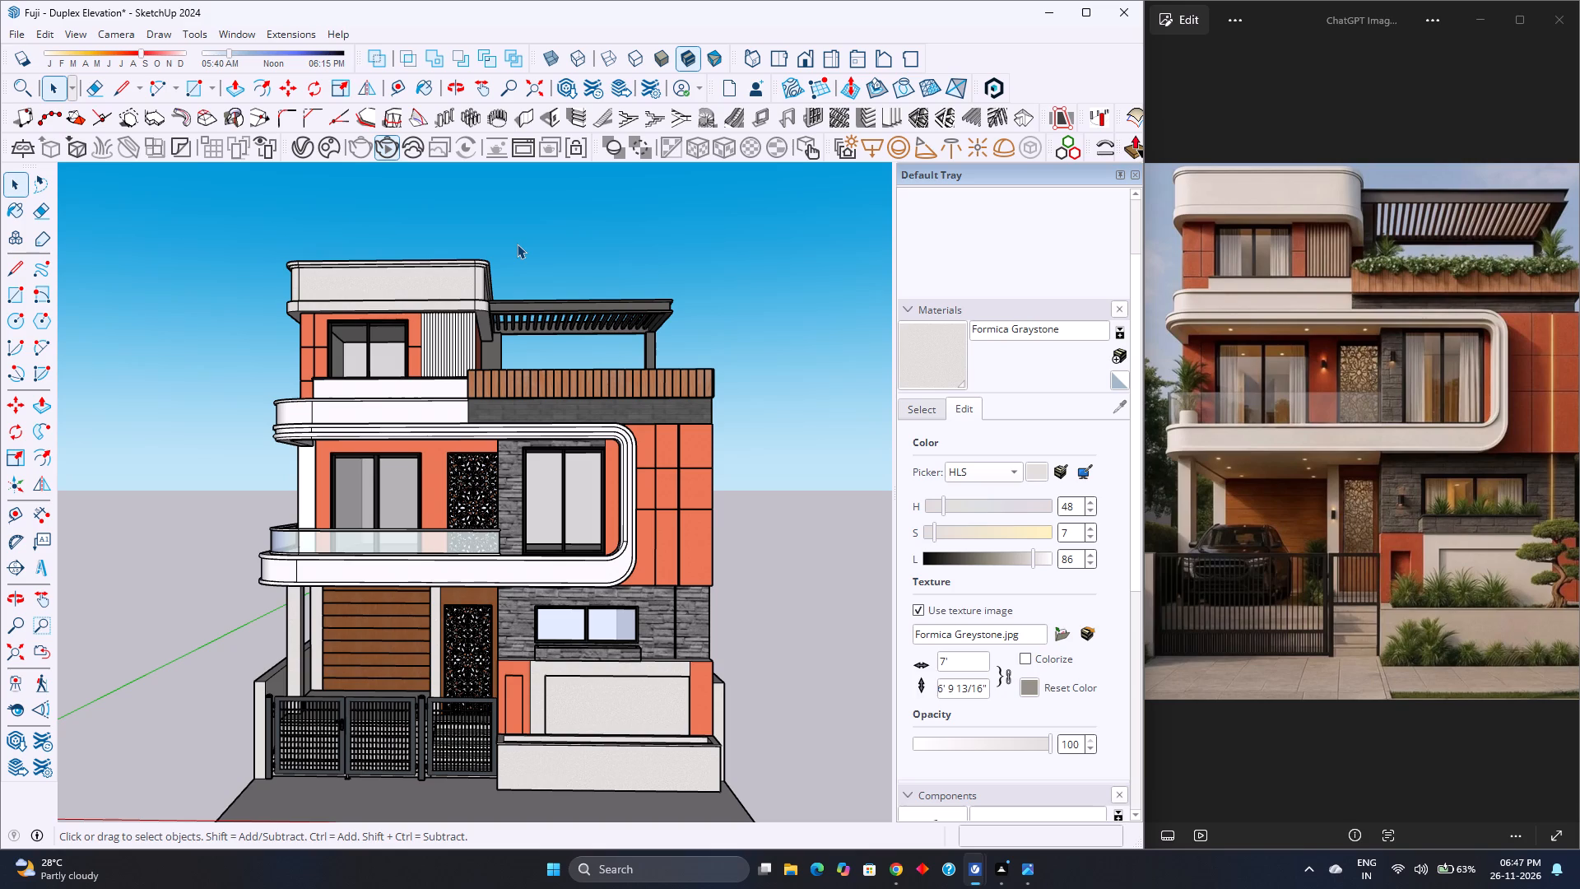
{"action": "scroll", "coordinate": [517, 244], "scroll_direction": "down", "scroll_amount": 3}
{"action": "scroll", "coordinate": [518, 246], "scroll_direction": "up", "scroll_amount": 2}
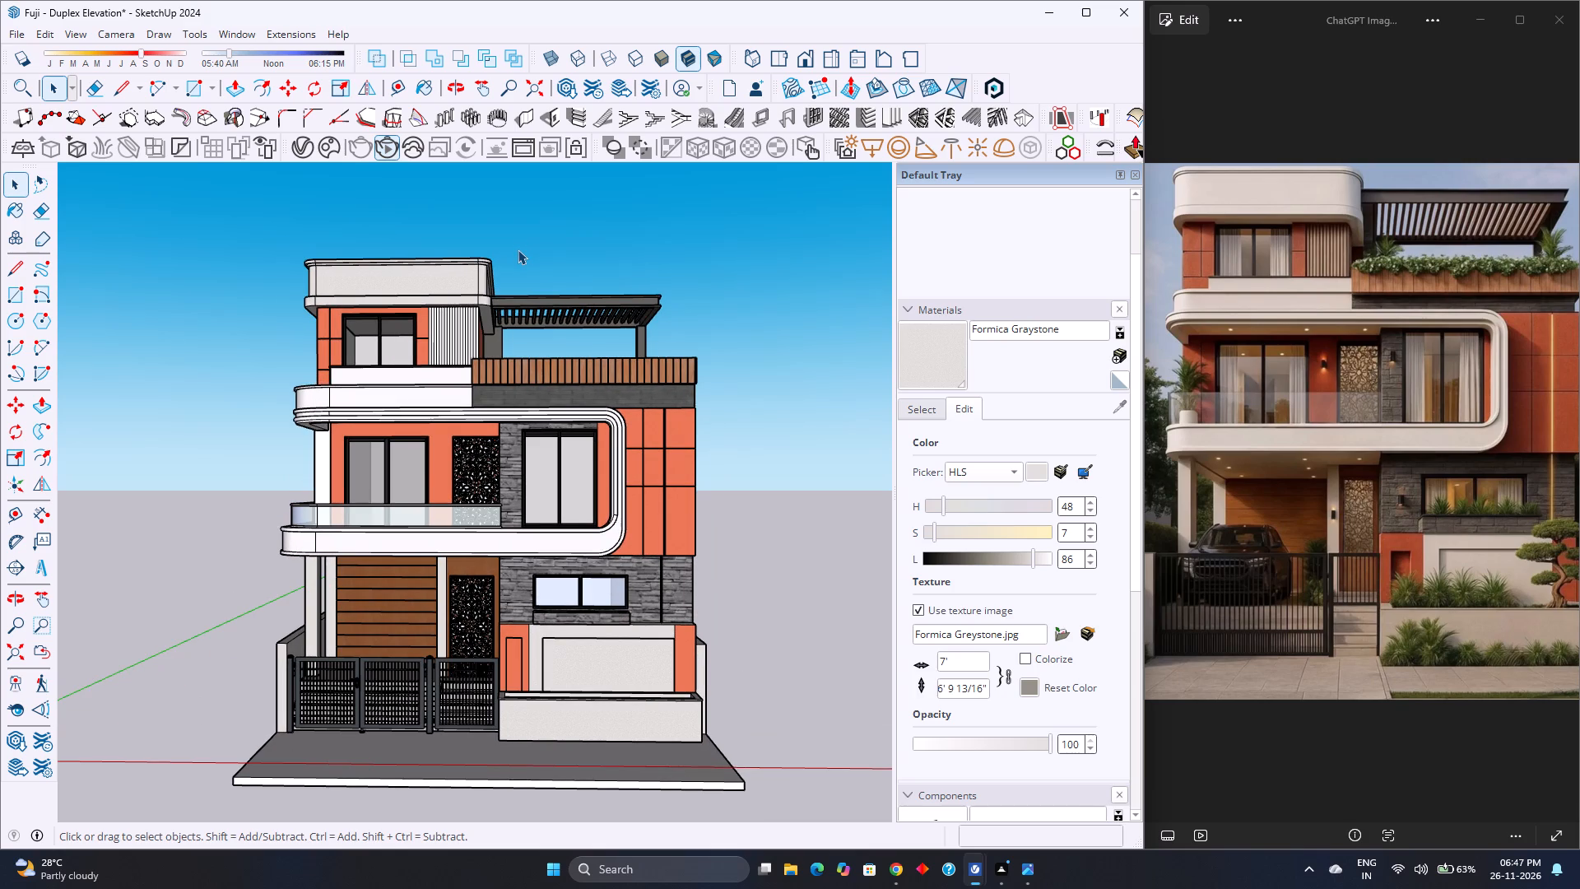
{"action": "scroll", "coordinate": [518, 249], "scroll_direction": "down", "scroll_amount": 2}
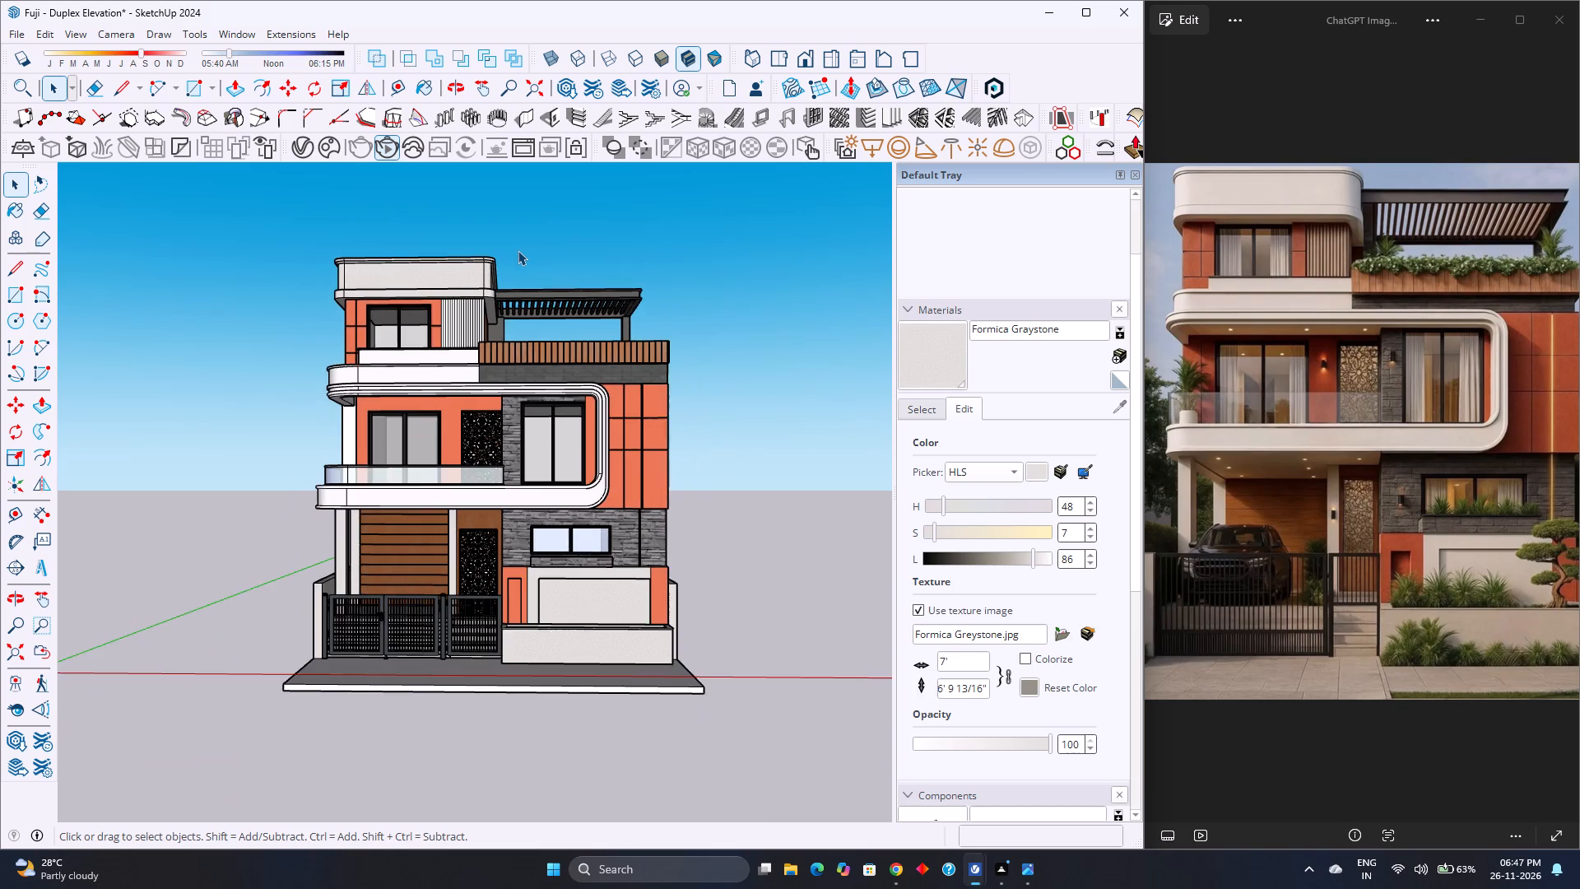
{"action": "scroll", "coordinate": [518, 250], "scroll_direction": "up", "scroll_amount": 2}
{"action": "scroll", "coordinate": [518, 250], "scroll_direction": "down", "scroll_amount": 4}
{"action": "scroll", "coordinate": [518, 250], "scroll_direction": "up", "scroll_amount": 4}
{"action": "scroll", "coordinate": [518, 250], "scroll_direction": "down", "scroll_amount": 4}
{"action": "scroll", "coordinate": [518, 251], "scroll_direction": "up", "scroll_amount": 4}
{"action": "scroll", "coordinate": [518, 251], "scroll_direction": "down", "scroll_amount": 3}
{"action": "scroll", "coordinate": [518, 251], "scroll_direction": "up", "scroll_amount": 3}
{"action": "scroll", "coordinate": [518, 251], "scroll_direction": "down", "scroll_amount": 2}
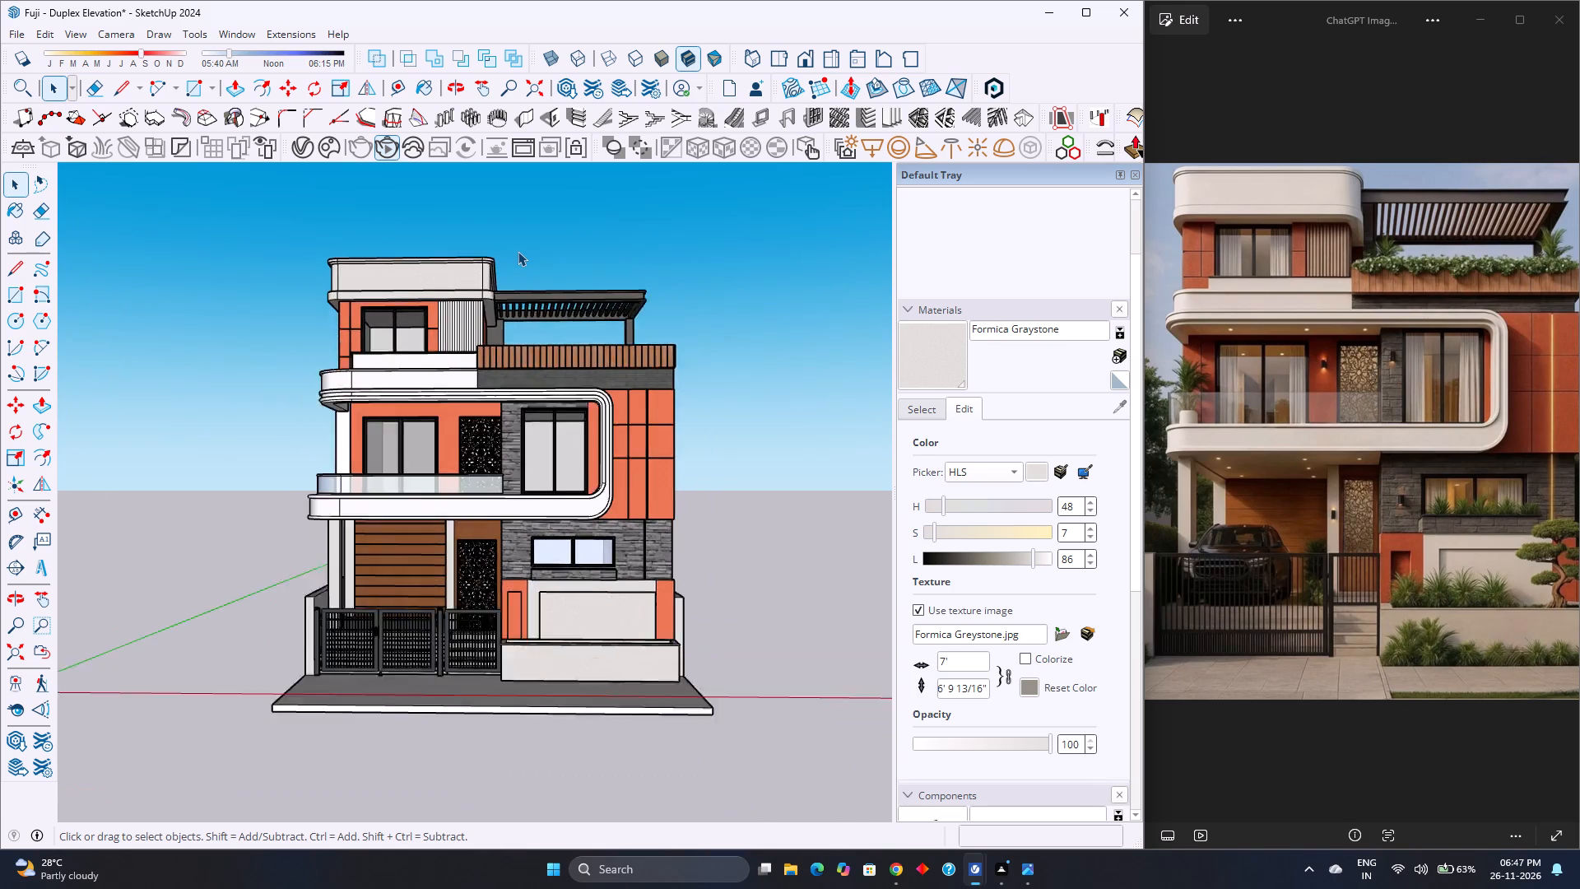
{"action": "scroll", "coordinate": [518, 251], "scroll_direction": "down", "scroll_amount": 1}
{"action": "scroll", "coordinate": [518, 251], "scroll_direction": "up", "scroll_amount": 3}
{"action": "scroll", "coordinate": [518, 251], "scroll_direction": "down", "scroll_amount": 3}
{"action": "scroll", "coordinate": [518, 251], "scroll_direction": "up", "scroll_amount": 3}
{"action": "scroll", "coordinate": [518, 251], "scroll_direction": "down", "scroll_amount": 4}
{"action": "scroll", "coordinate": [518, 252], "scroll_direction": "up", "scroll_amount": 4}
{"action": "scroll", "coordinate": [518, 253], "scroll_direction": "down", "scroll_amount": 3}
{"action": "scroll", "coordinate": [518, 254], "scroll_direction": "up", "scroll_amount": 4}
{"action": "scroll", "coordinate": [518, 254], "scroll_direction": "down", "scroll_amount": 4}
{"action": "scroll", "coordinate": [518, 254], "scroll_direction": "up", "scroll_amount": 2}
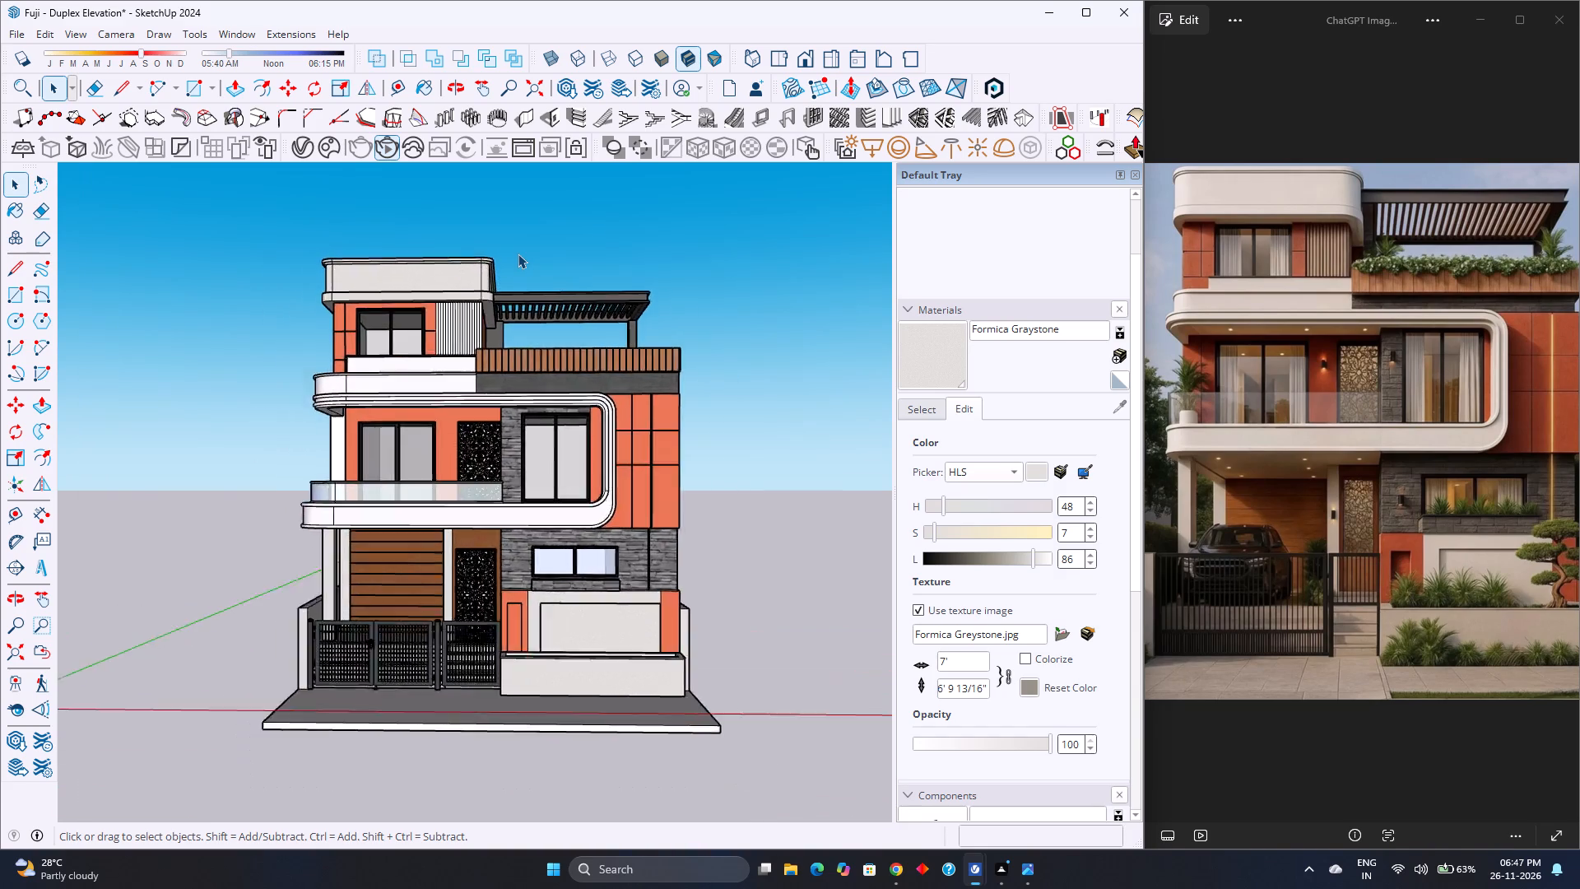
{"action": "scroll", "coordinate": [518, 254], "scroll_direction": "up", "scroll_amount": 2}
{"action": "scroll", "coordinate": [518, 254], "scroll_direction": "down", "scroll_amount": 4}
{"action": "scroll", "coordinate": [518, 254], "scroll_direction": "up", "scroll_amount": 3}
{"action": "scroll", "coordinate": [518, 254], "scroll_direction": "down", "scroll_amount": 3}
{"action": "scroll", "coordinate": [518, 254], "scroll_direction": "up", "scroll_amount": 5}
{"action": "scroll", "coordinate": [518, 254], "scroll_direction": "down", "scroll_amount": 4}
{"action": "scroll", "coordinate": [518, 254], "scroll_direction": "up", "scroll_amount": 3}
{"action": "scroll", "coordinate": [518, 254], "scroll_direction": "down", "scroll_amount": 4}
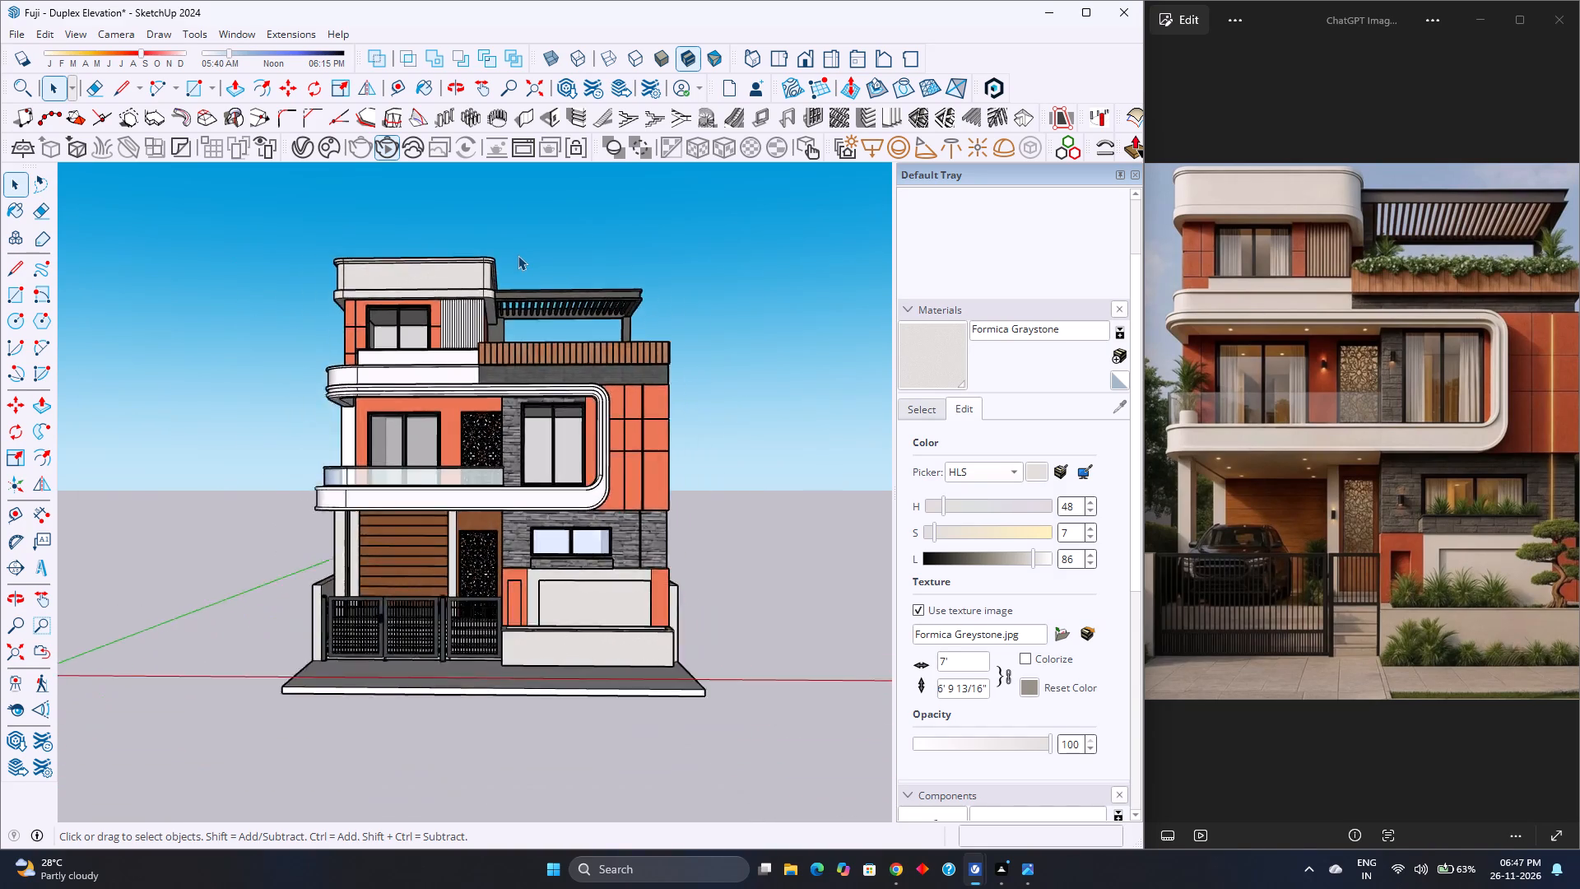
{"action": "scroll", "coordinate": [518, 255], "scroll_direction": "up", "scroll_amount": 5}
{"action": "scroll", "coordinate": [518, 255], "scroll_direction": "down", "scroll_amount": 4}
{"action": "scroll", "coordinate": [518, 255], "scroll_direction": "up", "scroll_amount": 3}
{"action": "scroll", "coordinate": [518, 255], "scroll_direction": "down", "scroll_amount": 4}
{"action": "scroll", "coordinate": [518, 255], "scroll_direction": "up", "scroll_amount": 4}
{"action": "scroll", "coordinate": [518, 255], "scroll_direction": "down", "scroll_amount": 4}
Examine the upper two floors, including the curved balcony, glass railing, perforated panel, windows and orange wall panels, against the reference image.
{"action": "scroll", "coordinate": [518, 255], "scroll_direction": "up", "scroll_amount": 4}
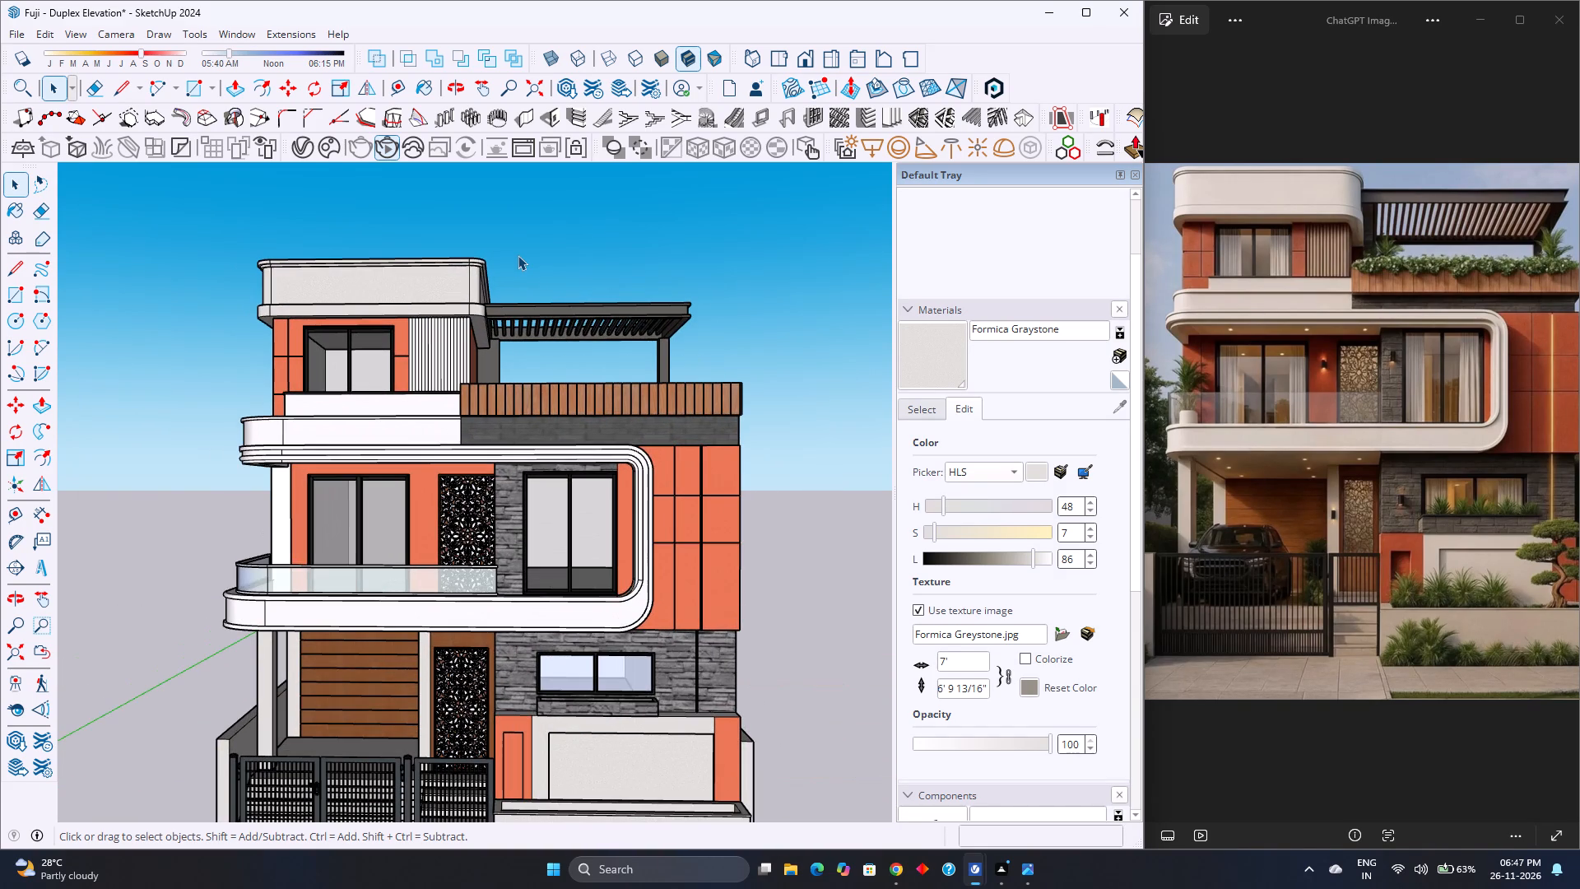
{"action": "scroll", "coordinate": [518, 255], "scroll_direction": "down", "scroll_amount": 2}
{"action": "scroll", "coordinate": [518, 256], "scroll_direction": "up", "scroll_amount": 3}
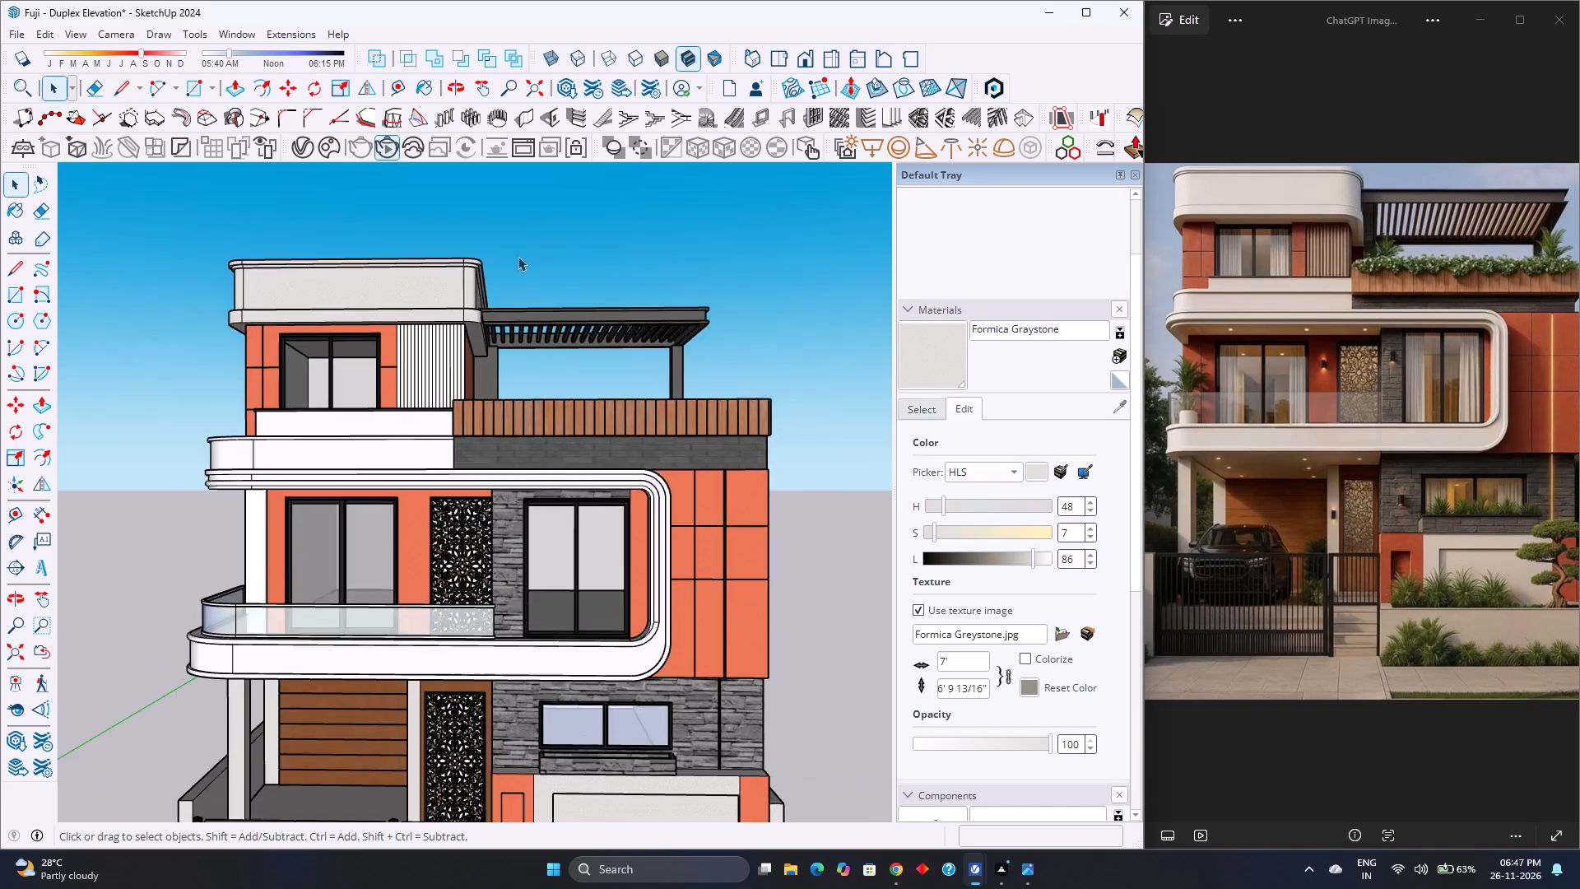
{"action": "scroll", "coordinate": [518, 256], "scroll_direction": "down", "scroll_amount": 4}
{"action": "scroll", "coordinate": [518, 256], "scroll_direction": "up", "scroll_amount": 4}
{"action": "scroll", "coordinate": [518, 256], "scroll_direction": "down", "scroll_amount": 4}
{"action": "scroll", "coordinate": [518, 256], "scroll_direction": "up", "scroll_amount": 4}
{"action": "scroll", "coordinate": [518, 256], "scroll_direction": "down", "scroll_amount": 4}
{"action": "scroll", "coordinate": [518, 256], "scroll_direction": "up", "scroll_amount": 5}
{"action": "scroll", "coordinate": [518, 256], "scroll_direction": "down", "scroll_amount": 5}
{"action": "scroll", "coordinate": [518, 258], "scroll_direction": "up", "scroll_amount": 4}
{"action": "scroll", "coordinate": [518, 258], "scroll_direction": "down", "scroll_amount": 4}
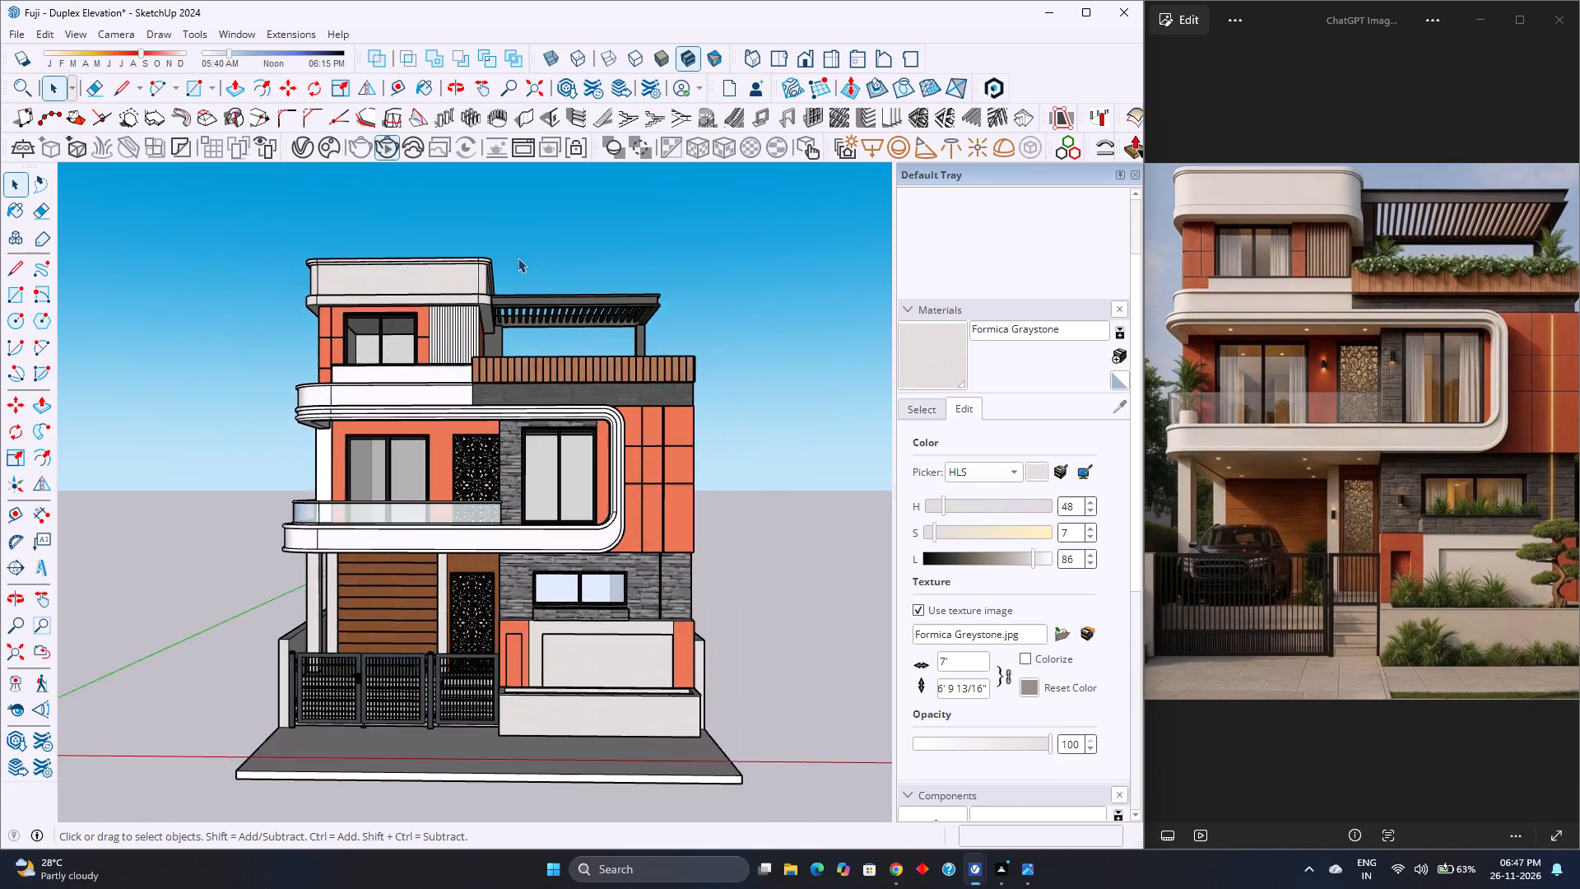
{"action": "scroll", "coordinate": [518, 258], "scroll_direction": "up", "scroll_amount": 5}
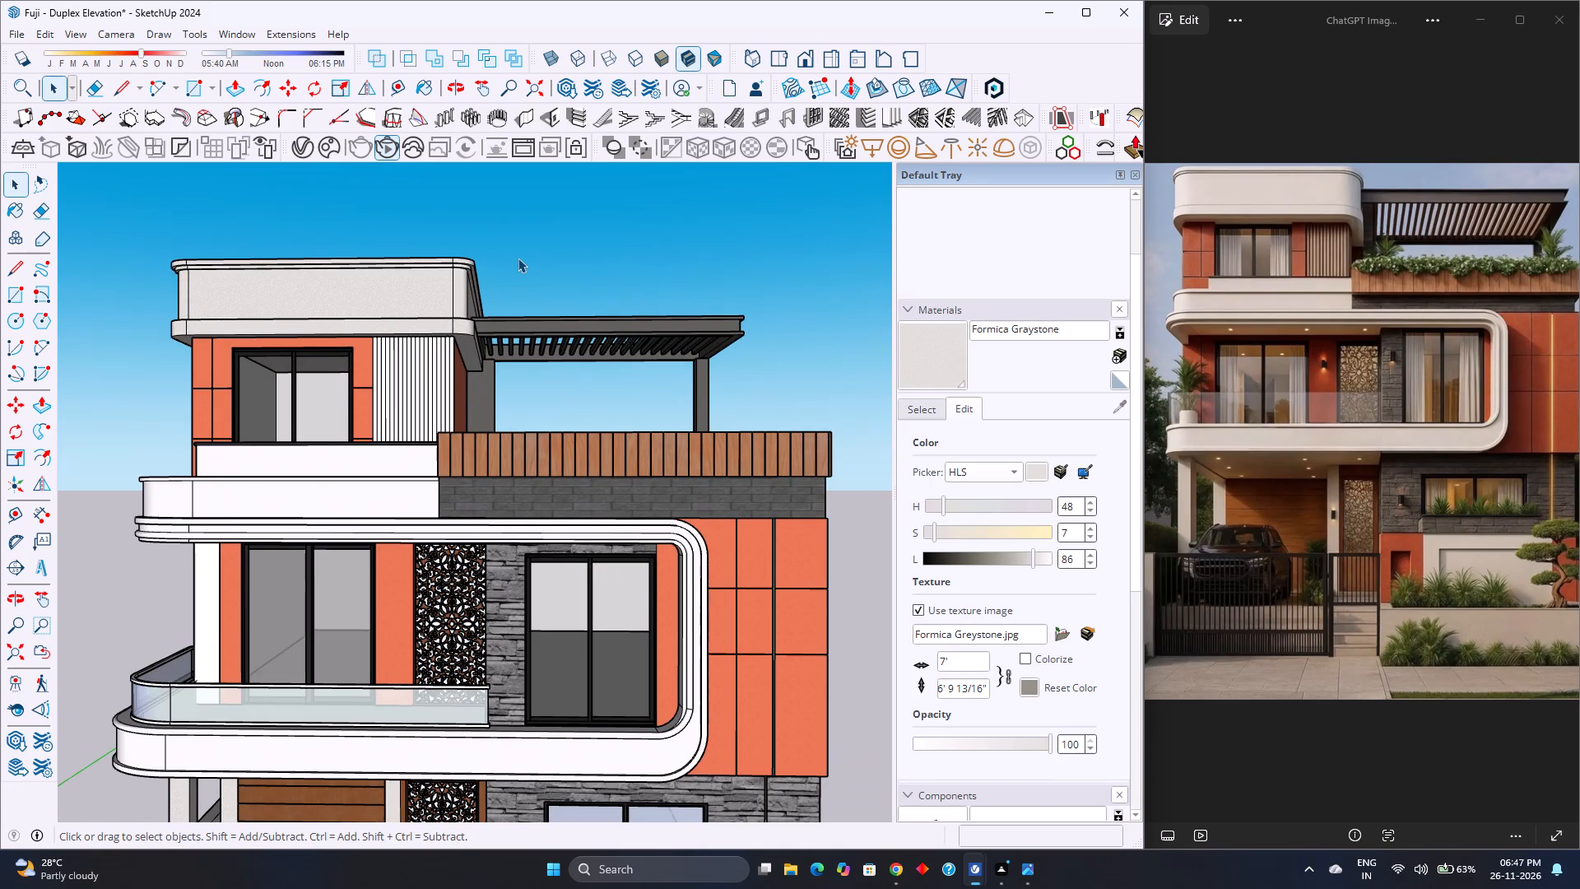
{"action": "scroll", "coordinate": [518, 258], "scroll_direction": "down", "scroll_amount": 3}
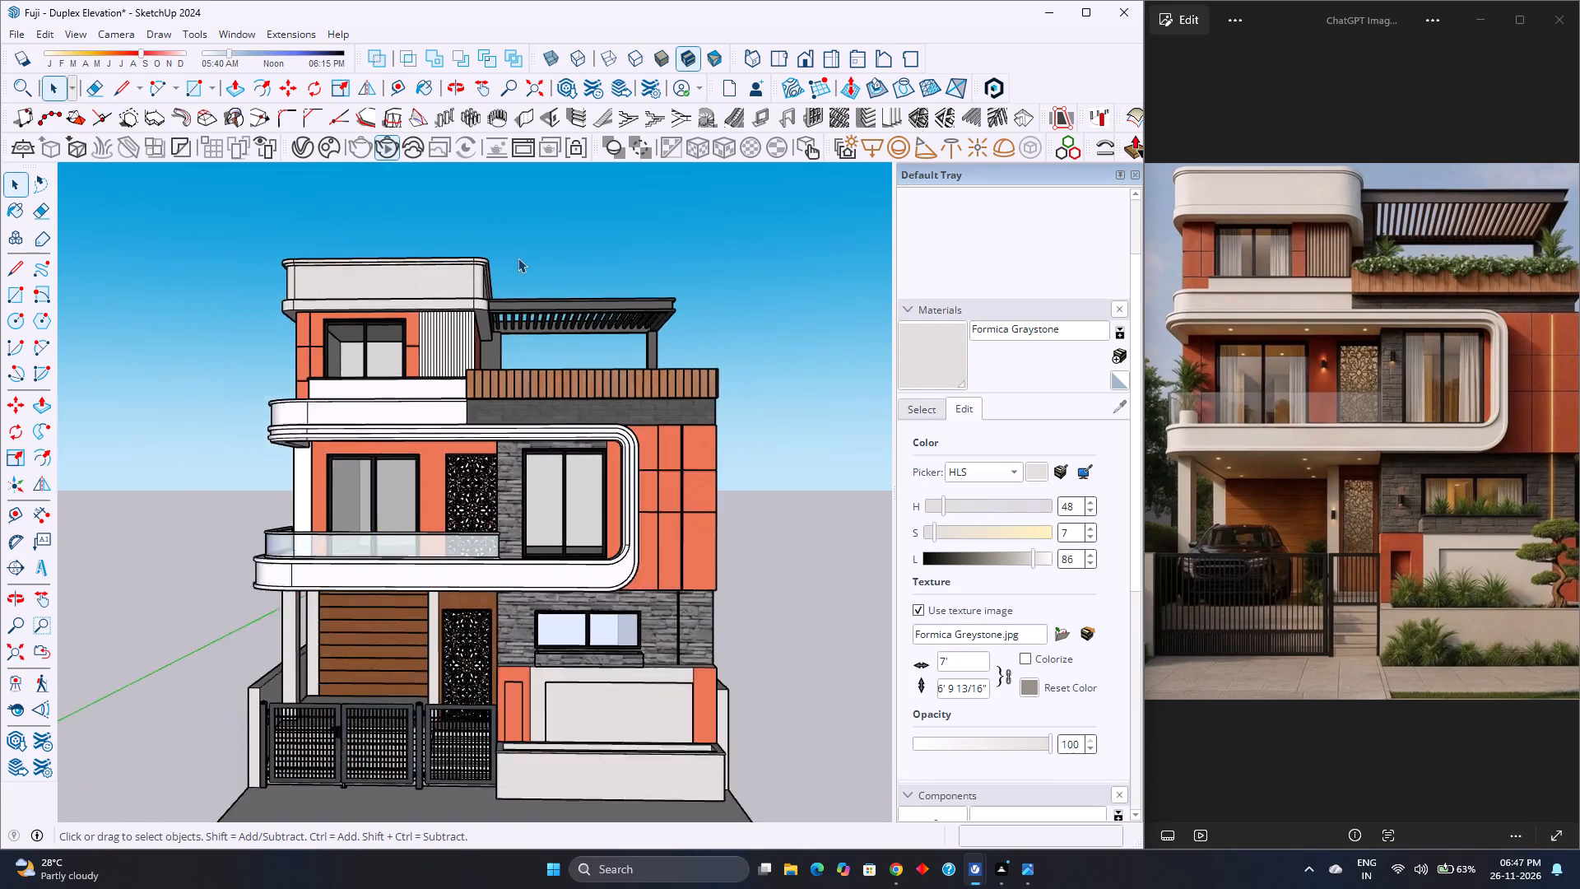
{"action": "scroll", "coordinate": [518, 258], "scroll_direction": "down", "scroll_amount": 2}
{"action": "scroll", "coordinate": [518, 258], "scroll_direction": "up", "scroll_amount": 5}
{"action": "scroll", "coordinate": [518, 258], "scroll_direction": "down", "scroll_amount": 6}
{"action": "scroll", "coordinate": [518, 258], "scroll_direction": "up", "scroll_amount": 5}
{"action": "scroll", "coordinate": [518, 258], "scroll_direction": "down", "scroll_amount": 4}
{"action": "scroll", "coordinate": [518, 258], "scroll_direction": "up", "scroll_amount": 4}
{"action": "scroll", "coordinate": [518, 258], "scroll_direction": "down", "scroll_amount": 3}
{"action": "scroll", "coordinate": [518, 258], "scroll_direction": "up", "scroll_amount": 2}
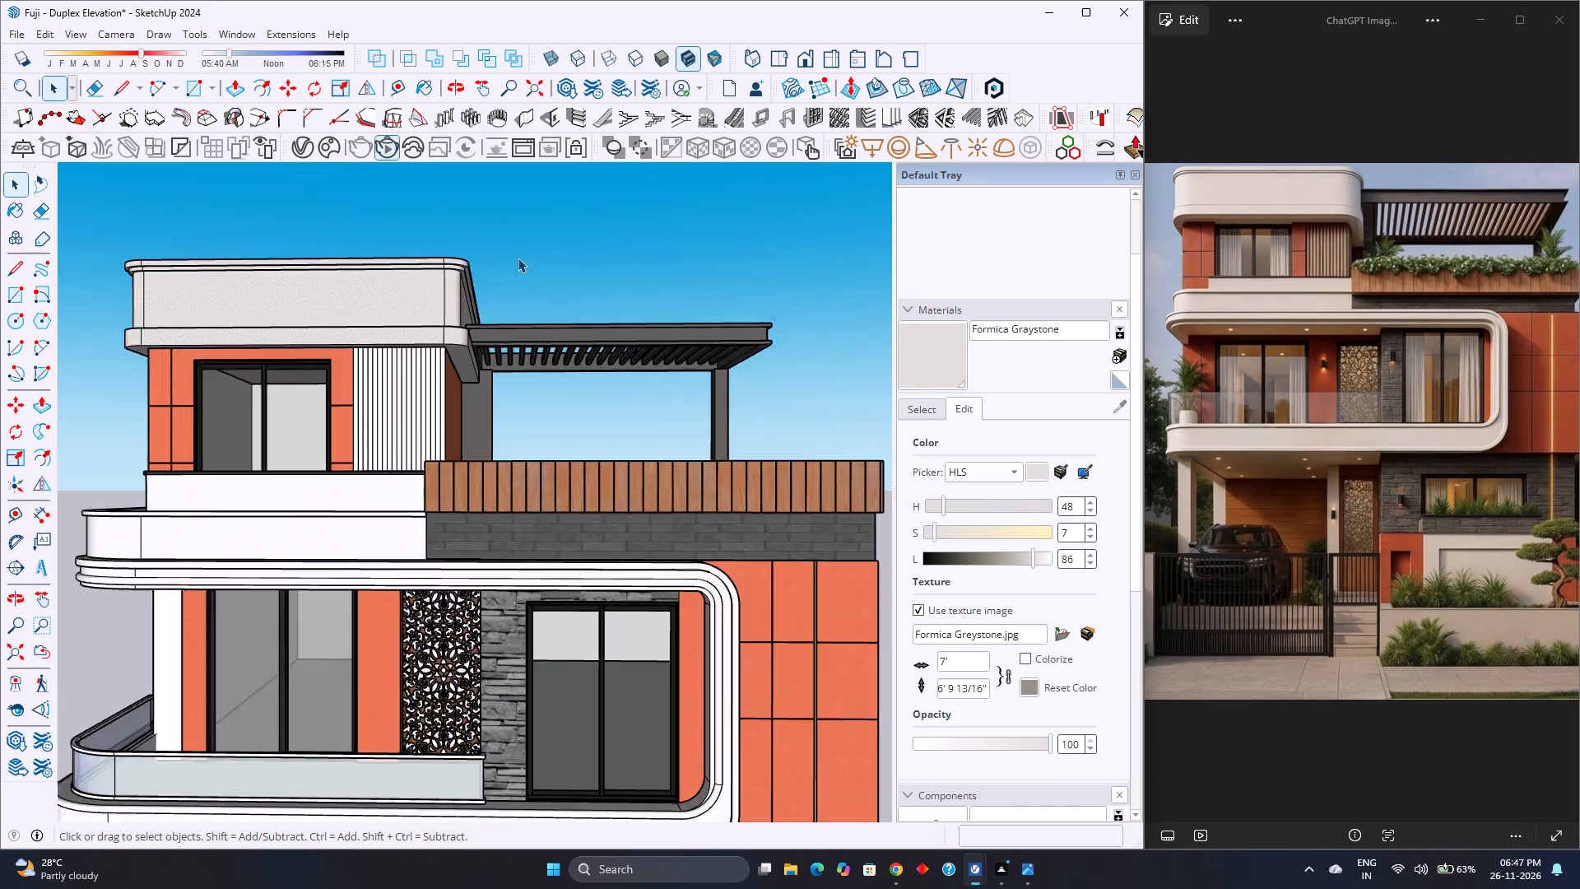
{"action": "scroll", "coordinate": [518, 258], "scroll_direction": "up", "scroll_amount": 1}
{"action": "scroll", "coordinate": [518, 258], "scroll_direction": "down", "scroll_amount": 3}
{"action": "scroll", "coordinate": [518, 258], "scroll_direction": "up", "scroll_amount": 3}
{"action": "scroll", "coordinate": [518, 258], "scroll_direction": "down", "scroll_amount": 4}
{"action": "scroll", "coordinate": [518, 258], "scroll_direction": "up", "scroll_amount": 4}
{"action": "scroll", "coordinate": [518, 258], "scroll_direction": "down", "scroll_amount": 4}
{"action": "scroll", "coordinate": [518, 258], "scroll_direction": "up", "scroll_amount": 4}
{"action": "scroll", "coordinate": [518, 258], "scroll_direction": "down", "scroll_amount": 4}
{"action": "scroll", "coordinate": [518, 258], "scroll_direction": "up", "scroll_amount": 4}
{"action": "scroll", "coordinate": [518, 258], "scroll_direction": "down", "scroll_amount": 4}
{"action": "scroll", "coordinate": [518, 258], "scroll_direction": "up", "scroll_amount": 3}
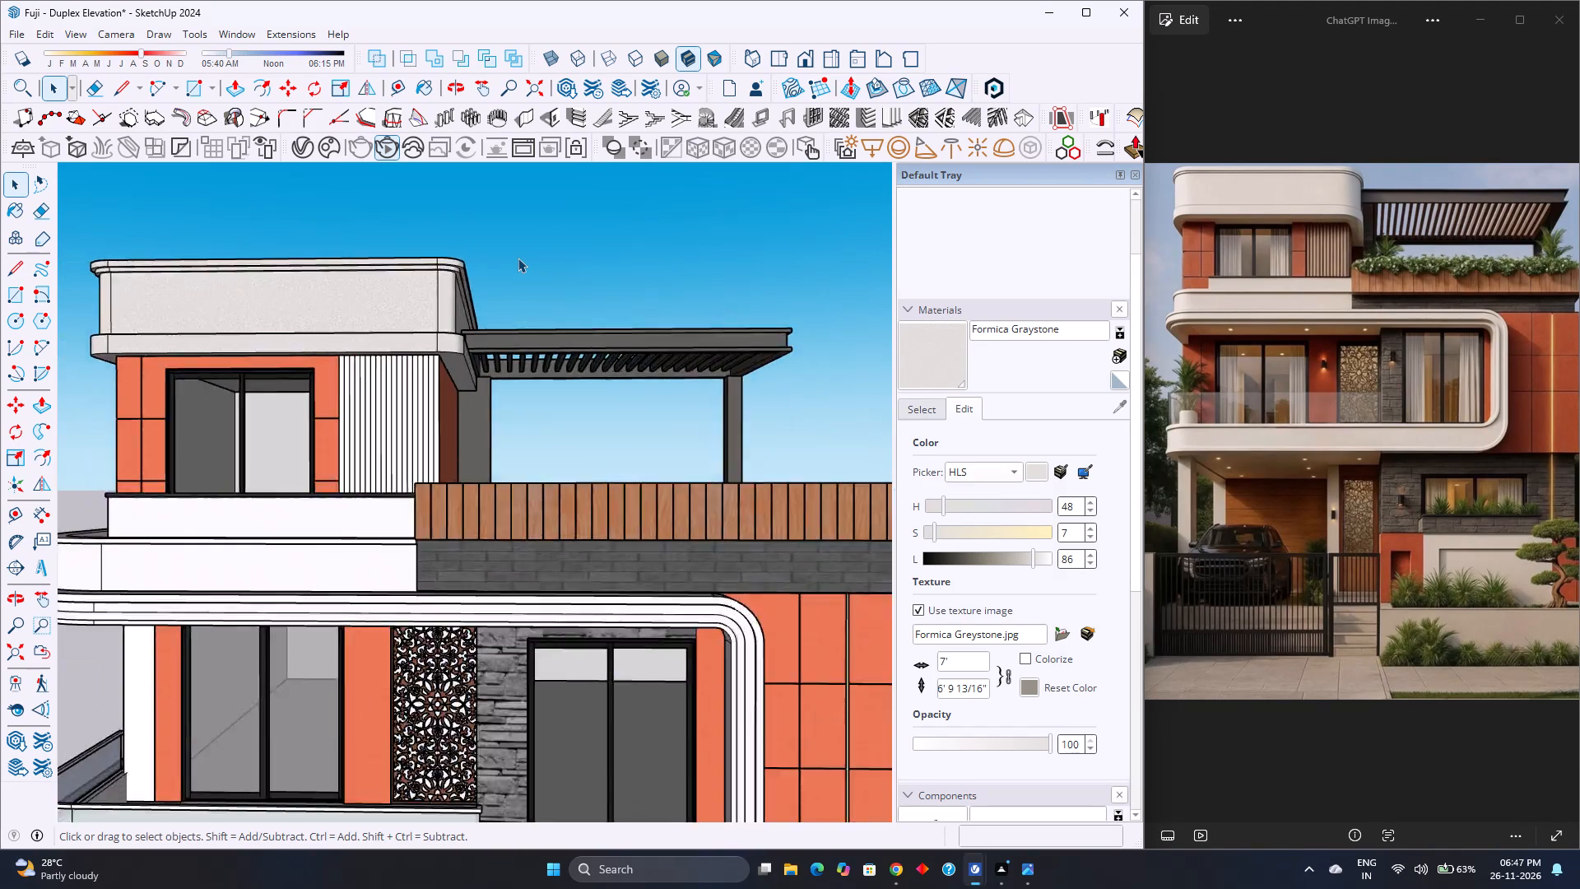
{"action": "scroll", "coordinate": [518, 258], "scroll_direction": "up", "scroll_amount": 1}
{"action": "scroll", "coordinate": [518, 258], "scroll_direction": "down", "scroll_amount": 4}
{"action": "scroll", "coordinate": [518, 258], "scroll_direction": "up", "scroll_amount": 4}
{"action": "scroll", "coordinate": [518, 258], "scroll_direction": "down", "scroll_amount": 5}
{"action": "scroll", "coordinate": [518, 258], "scroll_direction": "up", "scroll_amount": 4}
{"action": "scroll", "coordinate": [518, 258], "scroll_direction": "down", "scroll_amount": 4}
{"action": "scroll", "coordinate": [518, 258], "scroll_direction": "up", "scroll_amount": 4}
{"action": "scroll", "coordinate": [518, 258], "scroll_direction": "down", "scroll_amount": 4}
{"action": "scroll", "coordinate": [518, 258], "scroll_direction": "up", "scroll_amount": 4}
{"action": "scroll", "coordinate": [518, 258], "scroll_direction": "down", "scroll_amount": 4}
{"action": "scroll", "coordinate": [518, 258], "scroll_direction": "up", "scroll_amount": 4}
{"action": "scroll", "coordinate": [518, 258], "scroll_direction": "down", "scroll_amount": 4}
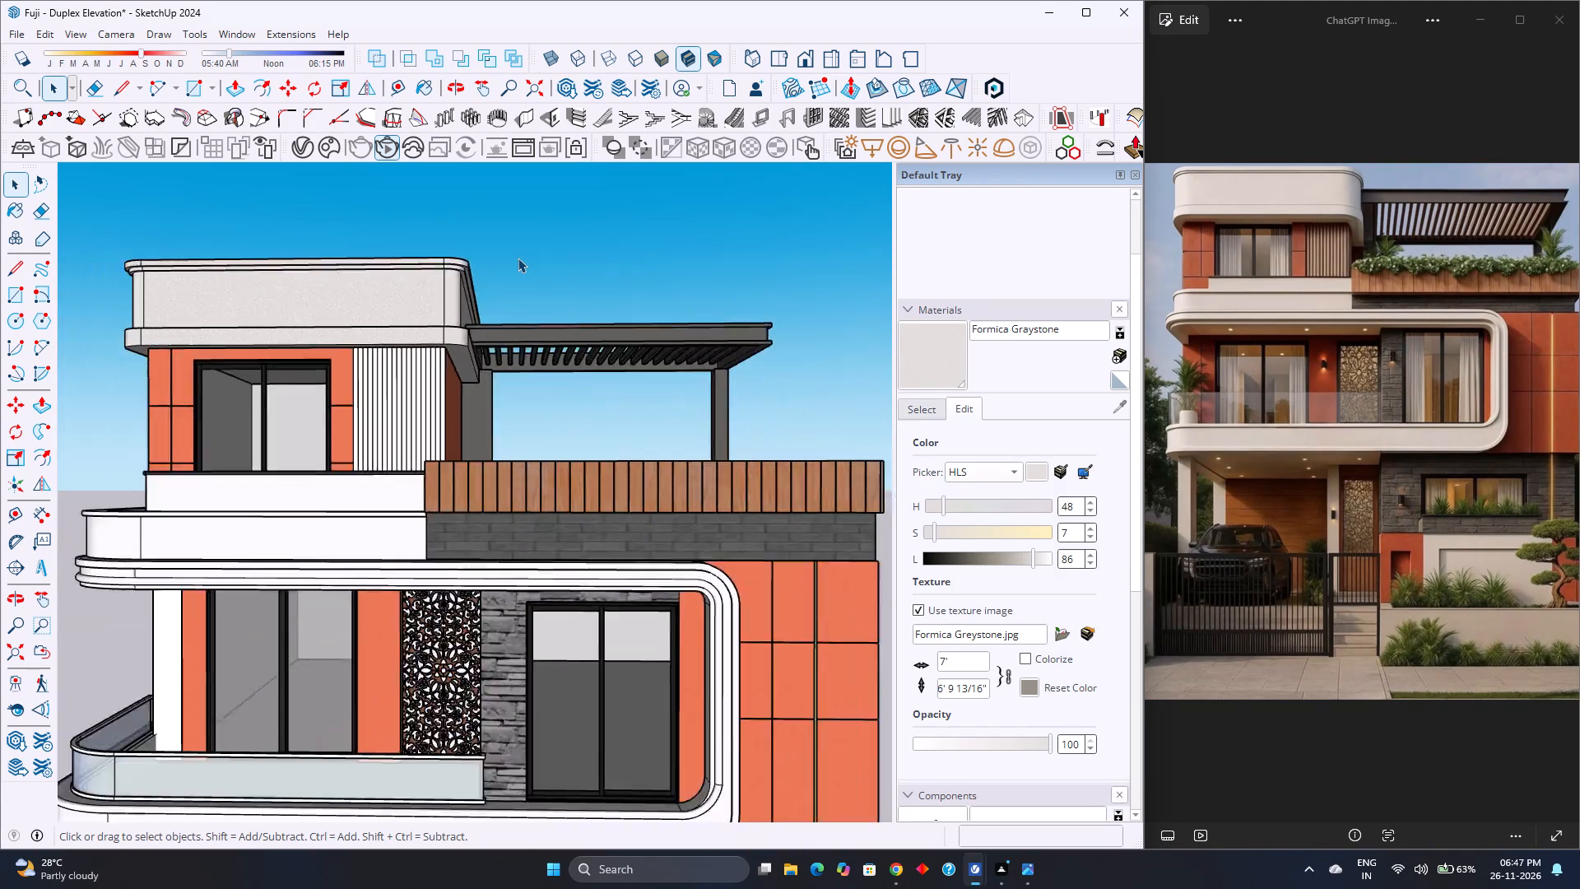
Examine the top-floor room, fluted wall strip, wood-clad terrace parapet, grey stone band and roof pergola at closer range.
{"action": "scroll", "coordinate": [518, 258], "scroll_direction": "up", "scroll_amount": 4}
{"action": "scroll", "coordinate": [518, 258], "scroll_direction": "down", "scroll_amount": 4}
{"action": "scroll", "coordinate": [518, 258], "scroll_direction": "up", "scroll_amount": 4}
{"action": "scroll", "coordinate": [518, 258], "scroll_direction": "down", "scroll_amount": 4}
{"action": "scroll", "coordinate": [518, 258], "scroll_direction": "up", "scroll_amount": 4}
{"action": "scroll", "coordinate": [518, 258], "scroll_direction": "down", "scroll_amount": 4}
{"action": "scroll", "coordinate": [518, 258], "scroll_direction": "up", "scroll_amount": 4}
{"action": "scroll", "coordinate": [518, 258], "scroll_direction": "down", "scroll_amount": 4}
{"action": "scroll", "coordinate": [518, 258], "scroll_direction": "up", "scroll_amount": 4}
{"action": "scroll", "coordinate": [518, 258], "scroll_direction": "down", "scroll_amount": 2}
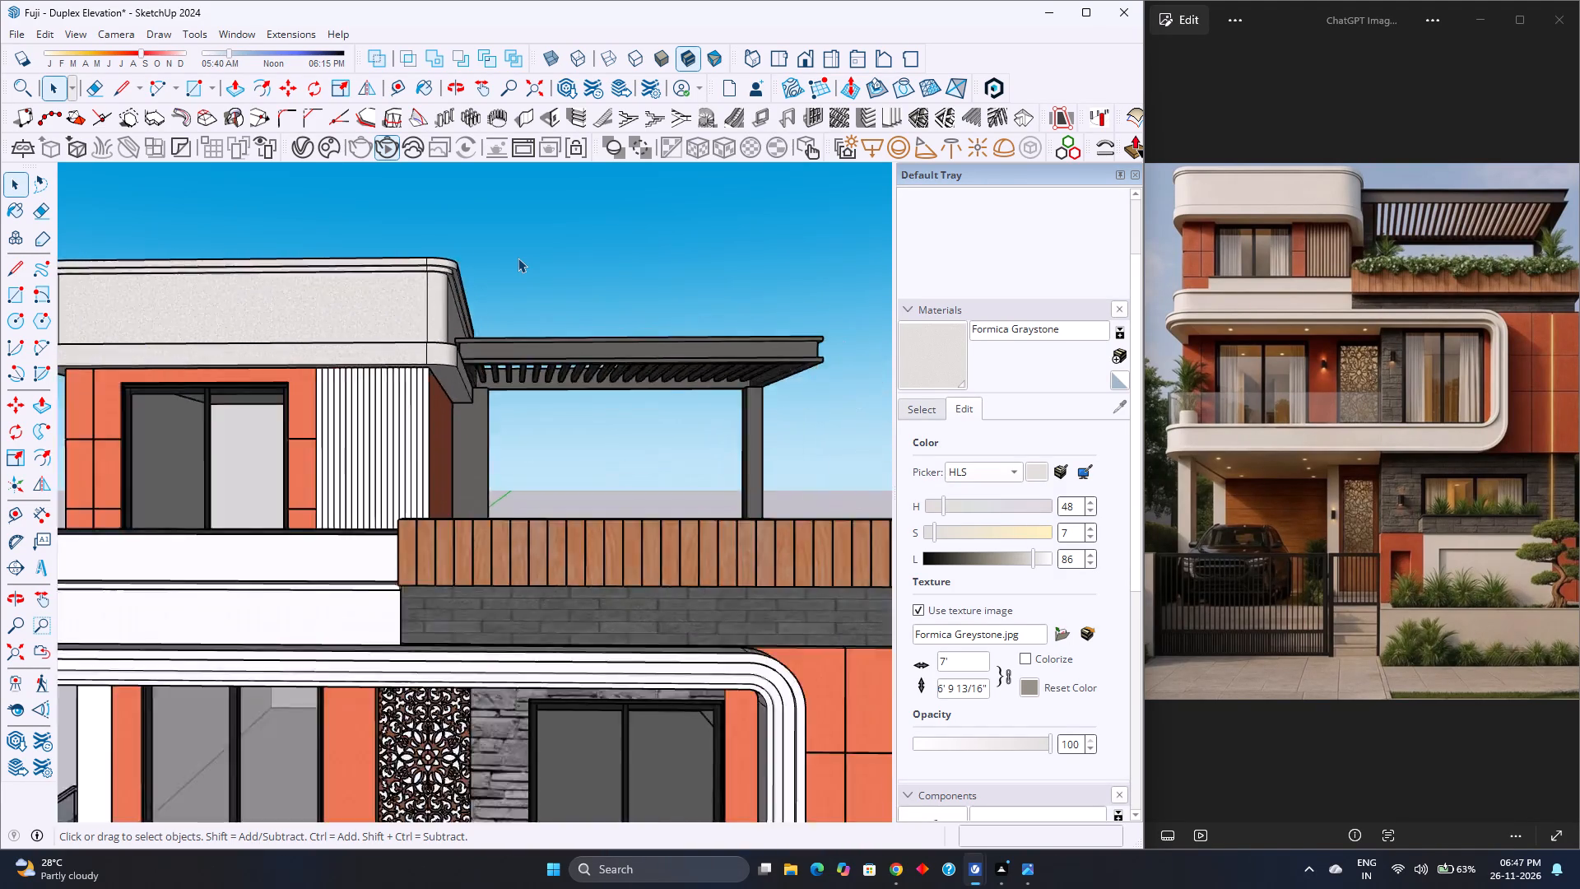
{"action": "scroll", "coordinate": [518, 258], "scroll_direction": "down", "scroll_amount": 2}
{"action": "scroll", "coordinate": [518, 258], "scroll_direction": "up", "scroll_amount": 4}
{"action": "scroll", "coordinate": [518, 258], "scroll_direction": "down", "scroll_amount": 5}
{"action": "scroll", "coordinate": [518, 258], "scroll_direction": "up", "scroll_amount": 5}
{"action": "scroll", "coordinate": [518, 258], "scroll_direction": "down", "scroll_amount": 5}
{"action": "scroll", "coordinate": [518, 258], "scroll_direction": "up", "scroll_amount": 5}
{"action": "scroll", "coordinate": [518, 258], "scroll_direction": "down", "scroll_amount": 4}
{"action": "scroll", "coordinate": [518, 258], "scroll_direction": "up", "scroll_amount": 3}
{"action": "scroll", "coordinate": [518, 258], "scroll_direction": "down", "scroll_amount": 4}
{"action": "scroll", "coordinate": [518, 258], "scroll_direction": "up", "scroll_amount": 4}
{"action": "scroll", "coordinate": [518, 258], "scroll_direction": "down", "scroll_amount": 4}
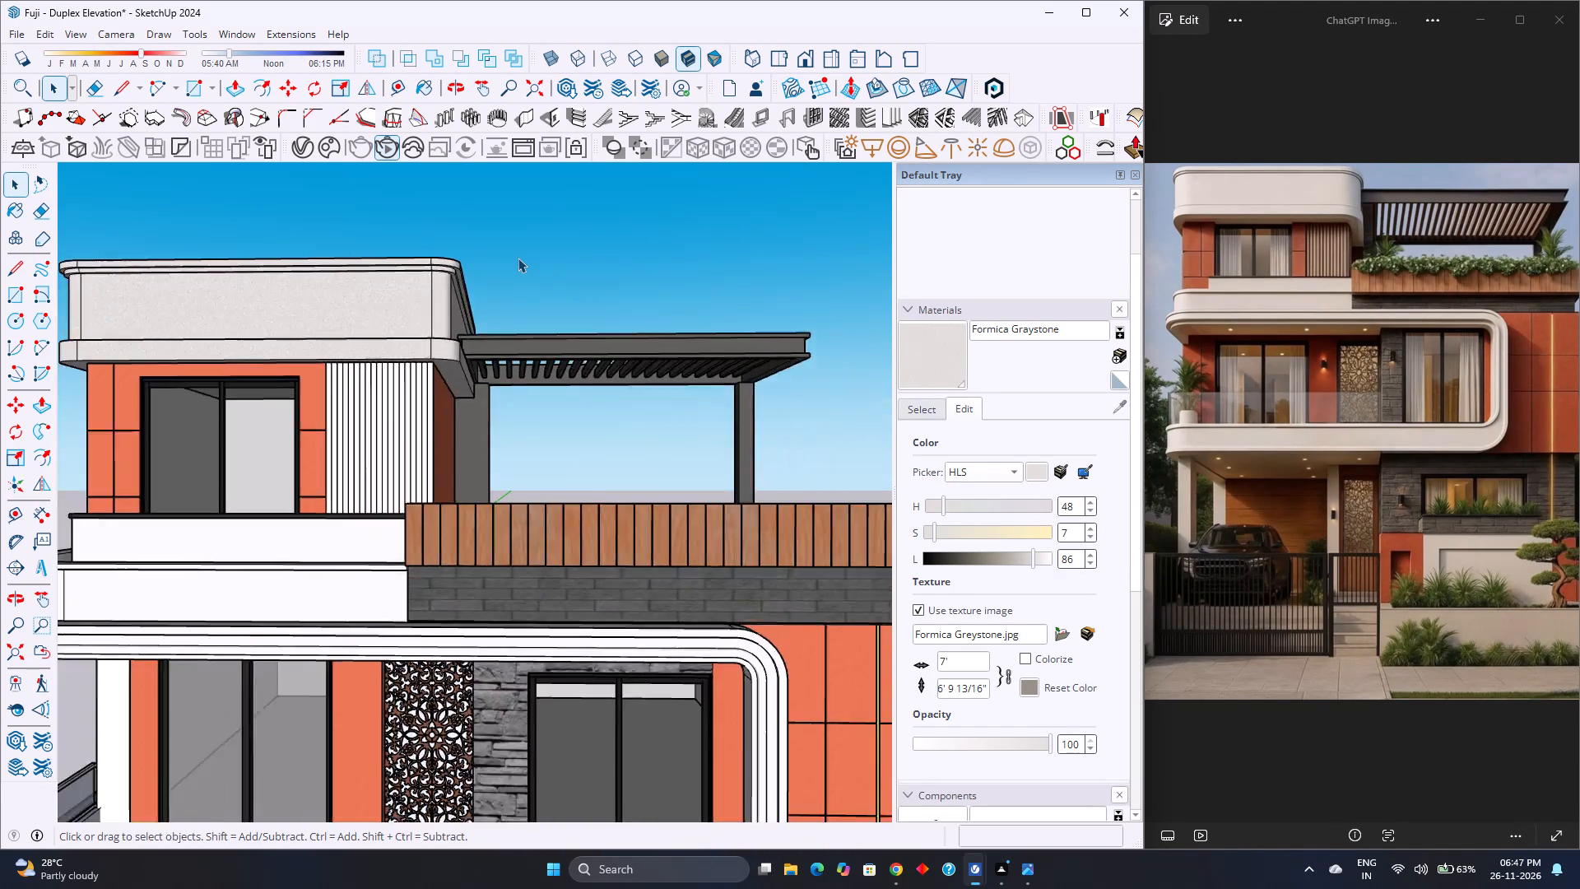
{"action": "scroll", "coordinate": [518, 258], "scroll_direction": "up", "scroll_amount": 4}
{"action": "scroll", "coordinate": [518, 258], "scroll_direction": "down", "scroll_amount": 3}
{"action": "scroll", "coordinate": [518, 258], "scroll_direction": "up", "scroll_amount": 3}
{"action": "scroll", "coordinate": [518, 258], "scroll_direction": "down", "scroll_amount": 4}
{"action": "scroll", "coordinate": [518, 258], "scroll_direction": "up", "scroll_amount": 5}
{"action": "scroll", "coordinate": [518, 258], "scroll_direction": "down", "scroll_amount": 5}
{"action": "scroll", "coordinate": [518, 258], "scroll_direction": "up", "scroll_amount": 4}
{"action": "scroll", "coordinate": [518, 258], "scroll_direction": "down", "scroll_amount": 4}
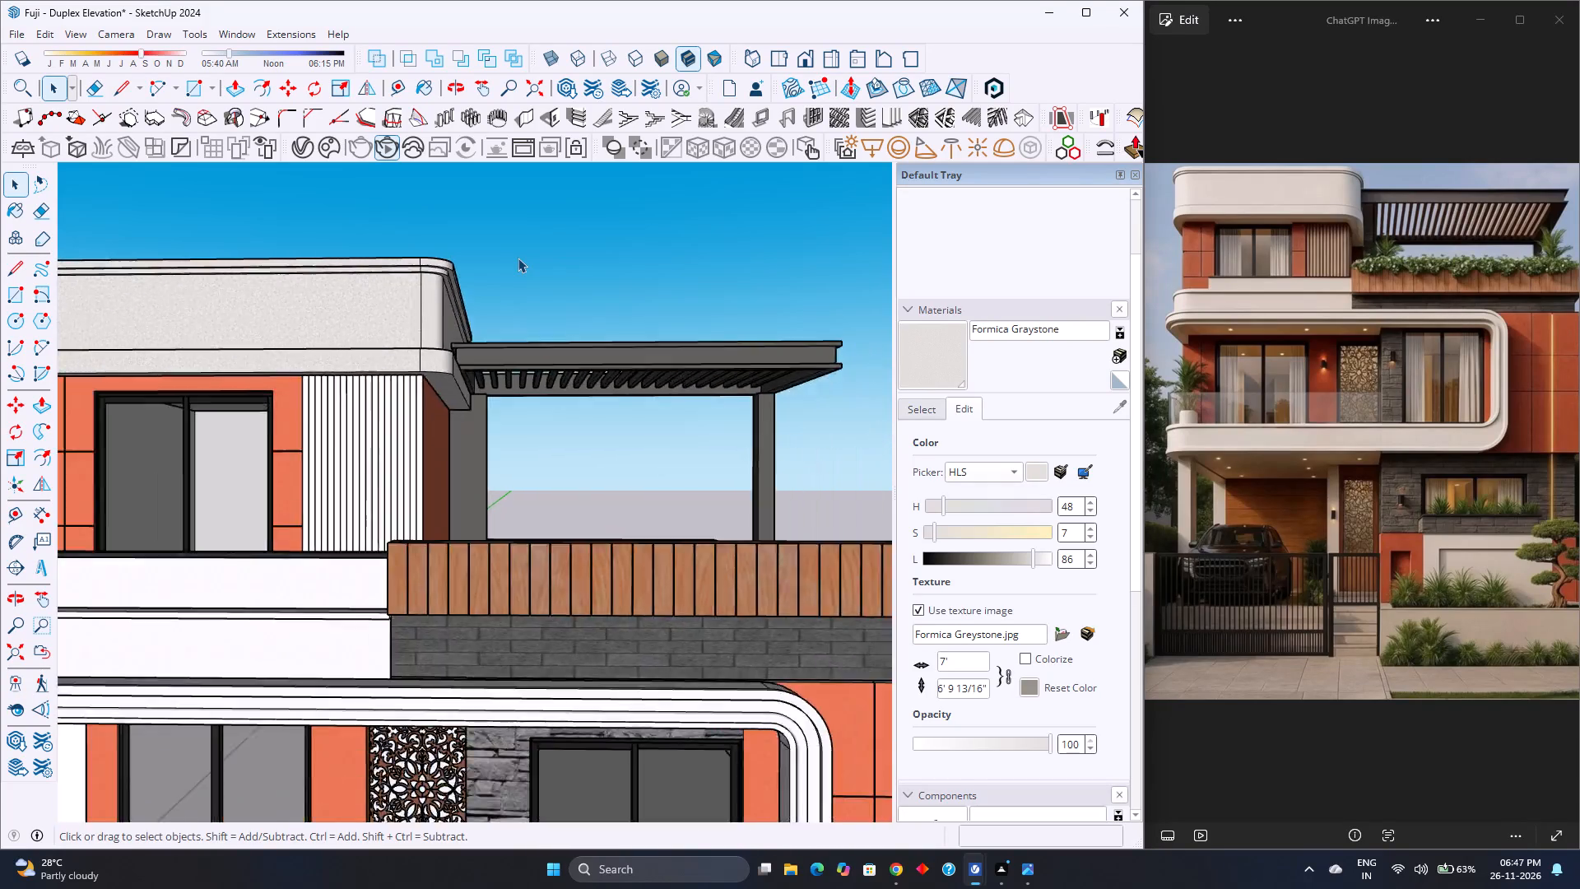
{"action": "scroll", "coordinate": [518, 258], "scroll_direction": "up", "scroll_amount": 4}
{"action": "scroll", "coordinate": [518, 258], "scroll_direction": "down", "scroll_amount": 4}
{"action": "scroll", "coordinate": [518, 258], "scroll_direction": "up", "scroll_amount": 4}
{"action": "scroll", "coordinate": [518, 258], "scroll_direction": "down", "scroll_amount": 3}
{"action": "scroll", "coordinate": [518, 258], "scroll_direction": "up", "scroll_amount": 3}
{"action": "scroll", "coordinate": [518, 258], "scroll_direction": "down", "scroll_amount": 4}
{"action": "scroll", "coordinate": [518, 258], "scroll_direction": "up", "scroll_amount": 3}
{"action": "scroll", "coordinate": [518, 258], "scroll_direction": "down", "scroll_amount": 3}
Inspect the junction between the rounded roof parapet, fluted wall and pergola beam, along with the open terrace behind.
{"action": "scroll", "coordinate": [518, 258], "scroll_direction": "up", "scroll_amount": 4}
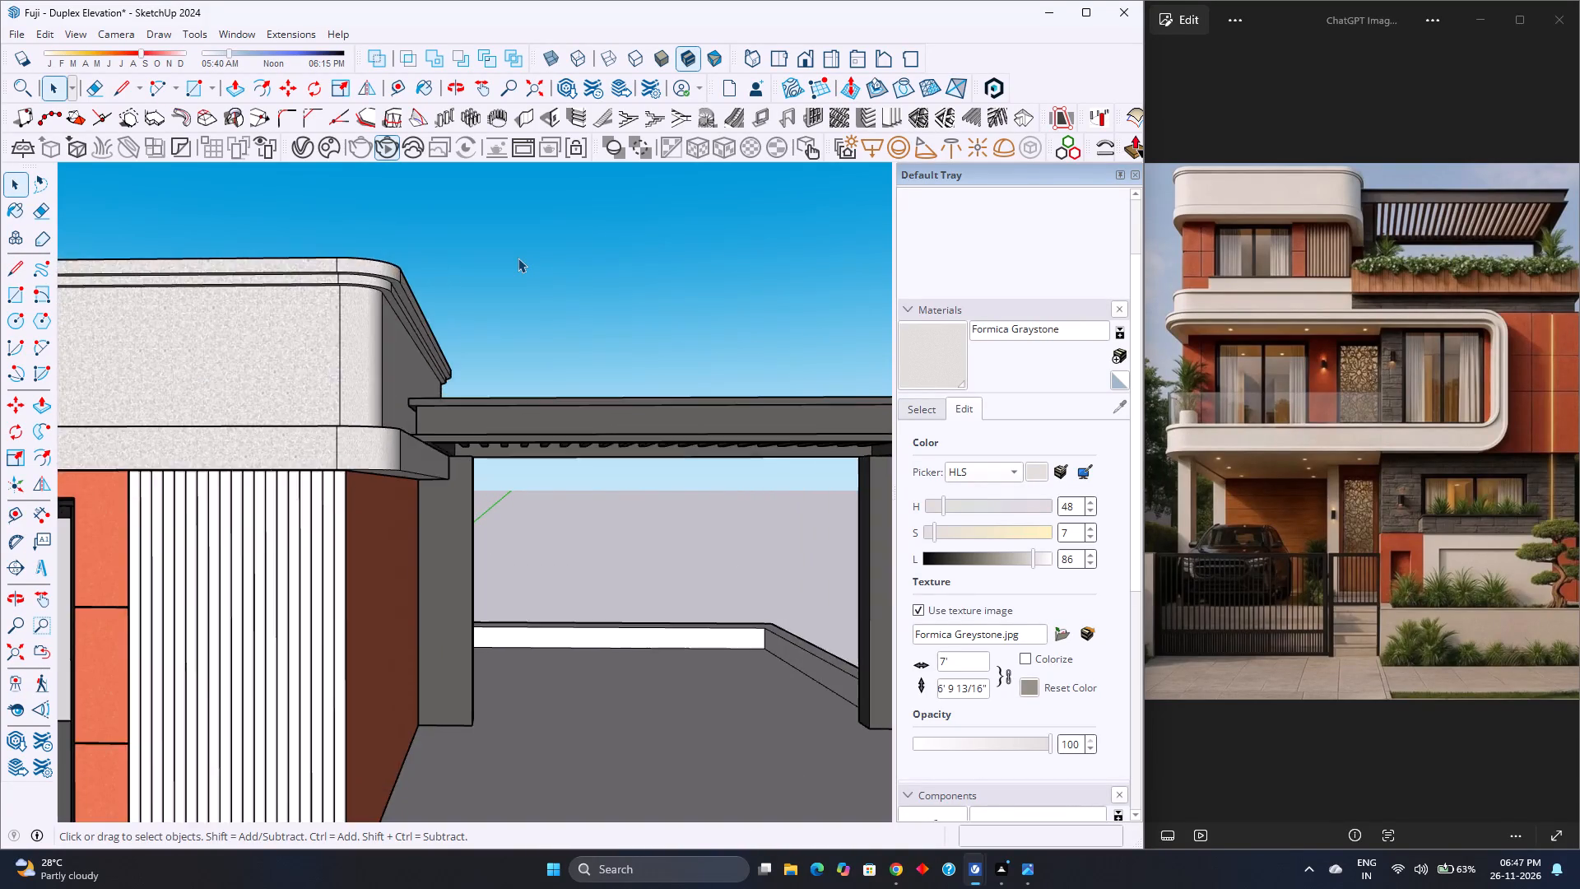
{"action": "scroll", "coordinate": [518, 258], "scroll_direction": "down", "scroll_amount": 4}
{"action": "scroll", "coordinate": [518, 258], "scroll_direction": "up", "scroll_amount": 4}
{"action": "scroll", "coordinate": [518, 258], "scroll_direction": "down", "scroll_amount": 4}
{"action": "scroll", "coordinate": [518, 258], "scroll_direction": "up", "scroll_amount": 4}
{"action": "scroll", "coordinate": [518, 258], "scroll_direction": "down", "scroll_amount": 3}
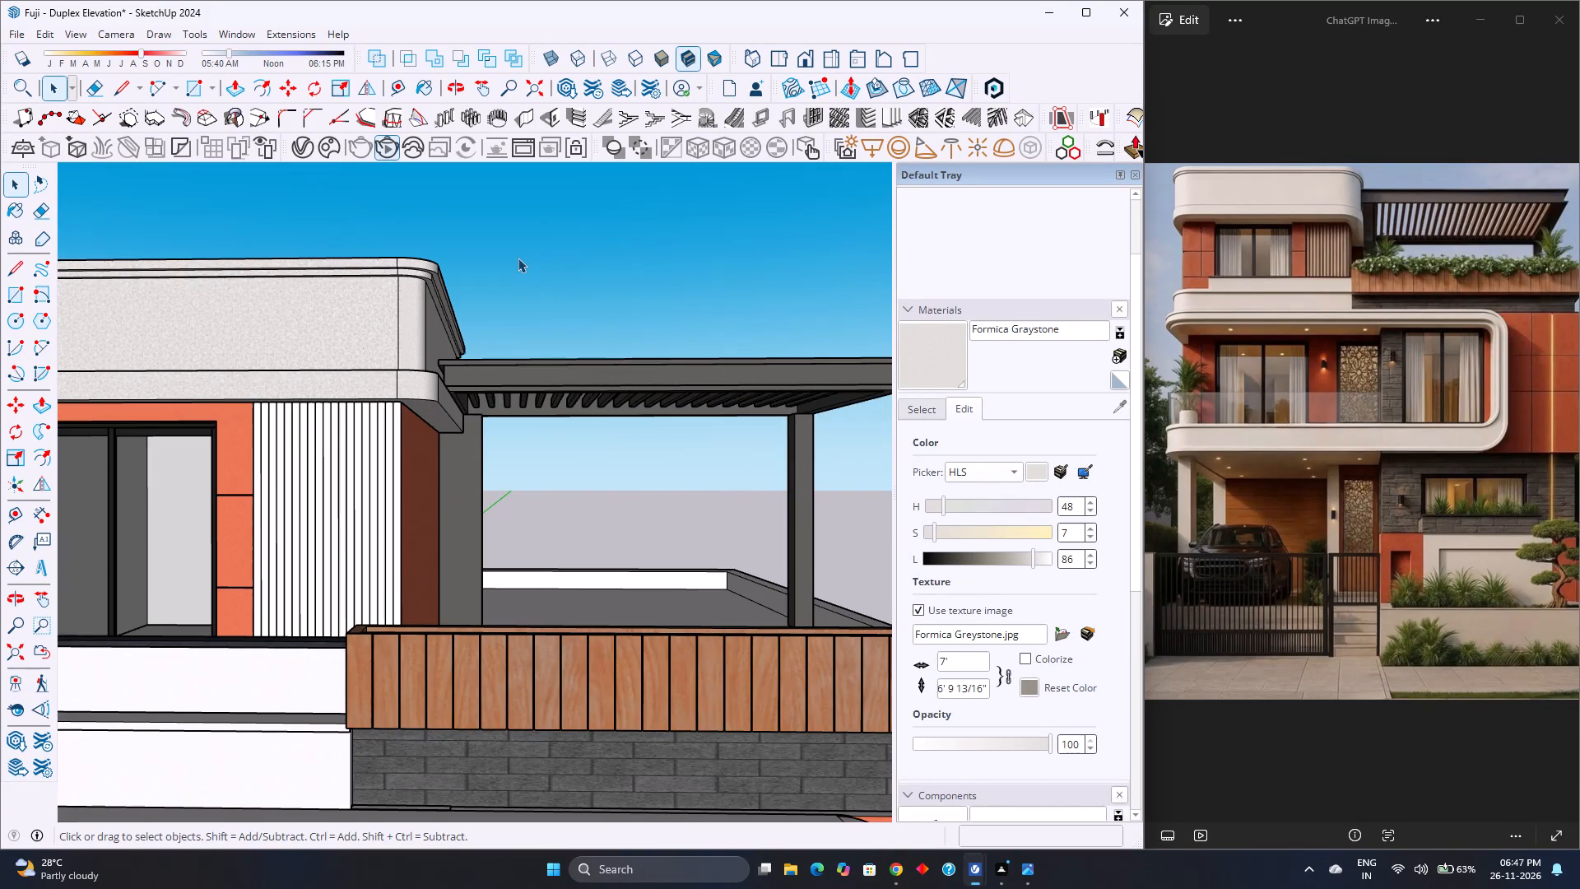
{"action": "scroll", "coordinate": [518, 258], "scroll_direction": "up", "scroll_amount": 3}
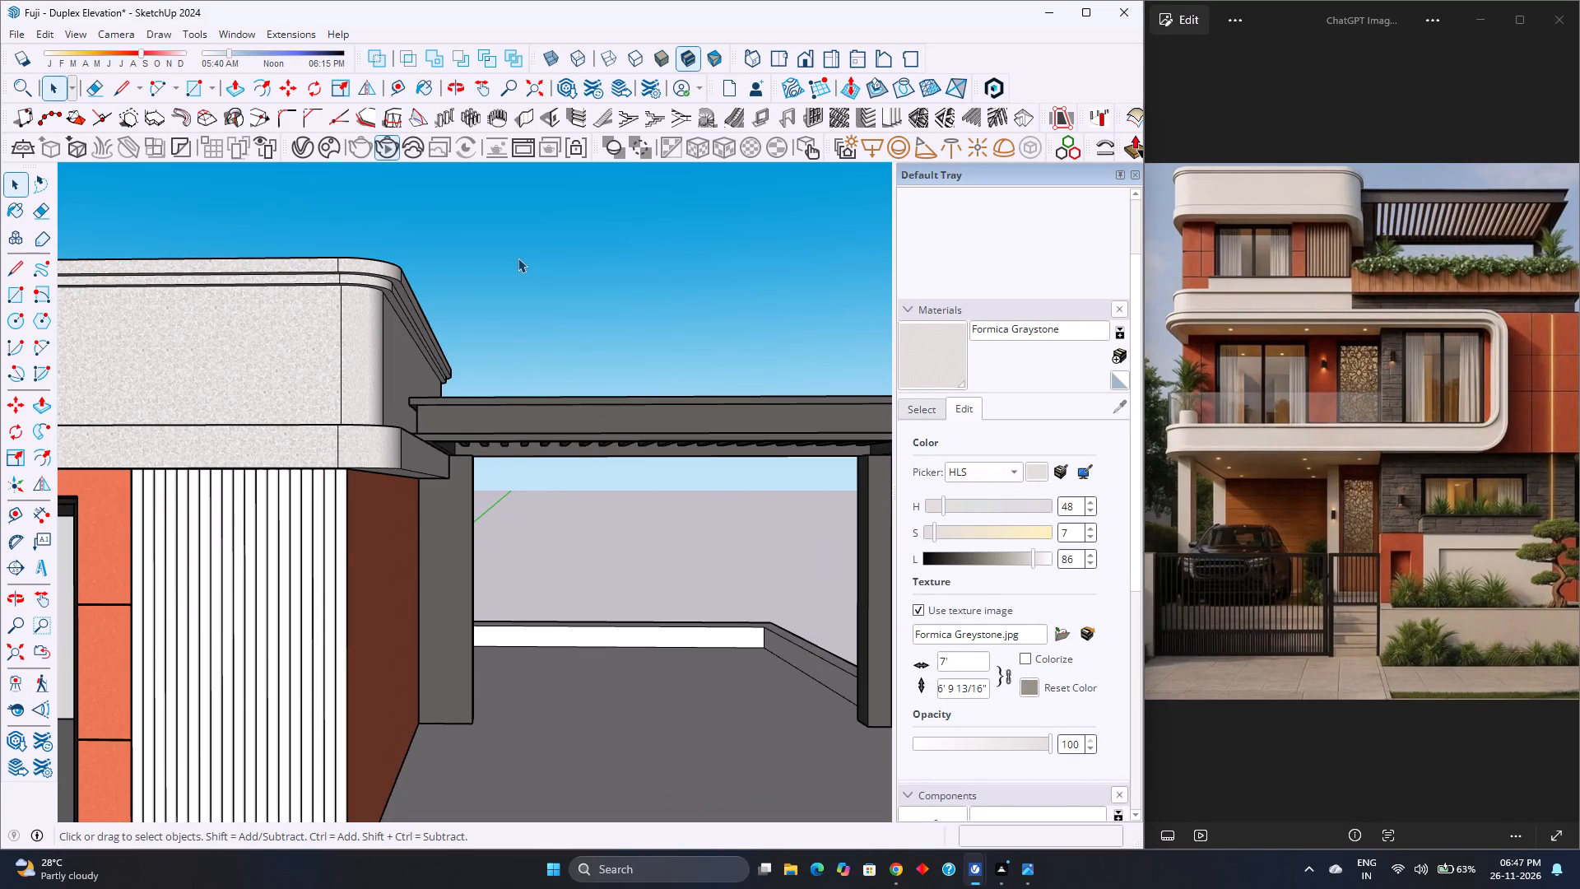
{"action": "scroll", "coordinate": [518, 258], "scroll_direction": "down", "scroll_amount": 3}
{"action": "scroll", "coordinate": [518, 258], "scroll_direction": "up", "scroll_amount": 3}
{"action": "scroll", "coordinate": [518, 258], "scroll_direction": "down", "scroll_amount": 3}
{"action": "scroll", "coordinate": [518, 258], "scroll_direction": "up", "scroll_amount": 2}
{"action": "scroll", "coordinate": [518, 258], "scroll_direction": "down", "scroll_amount": 2}
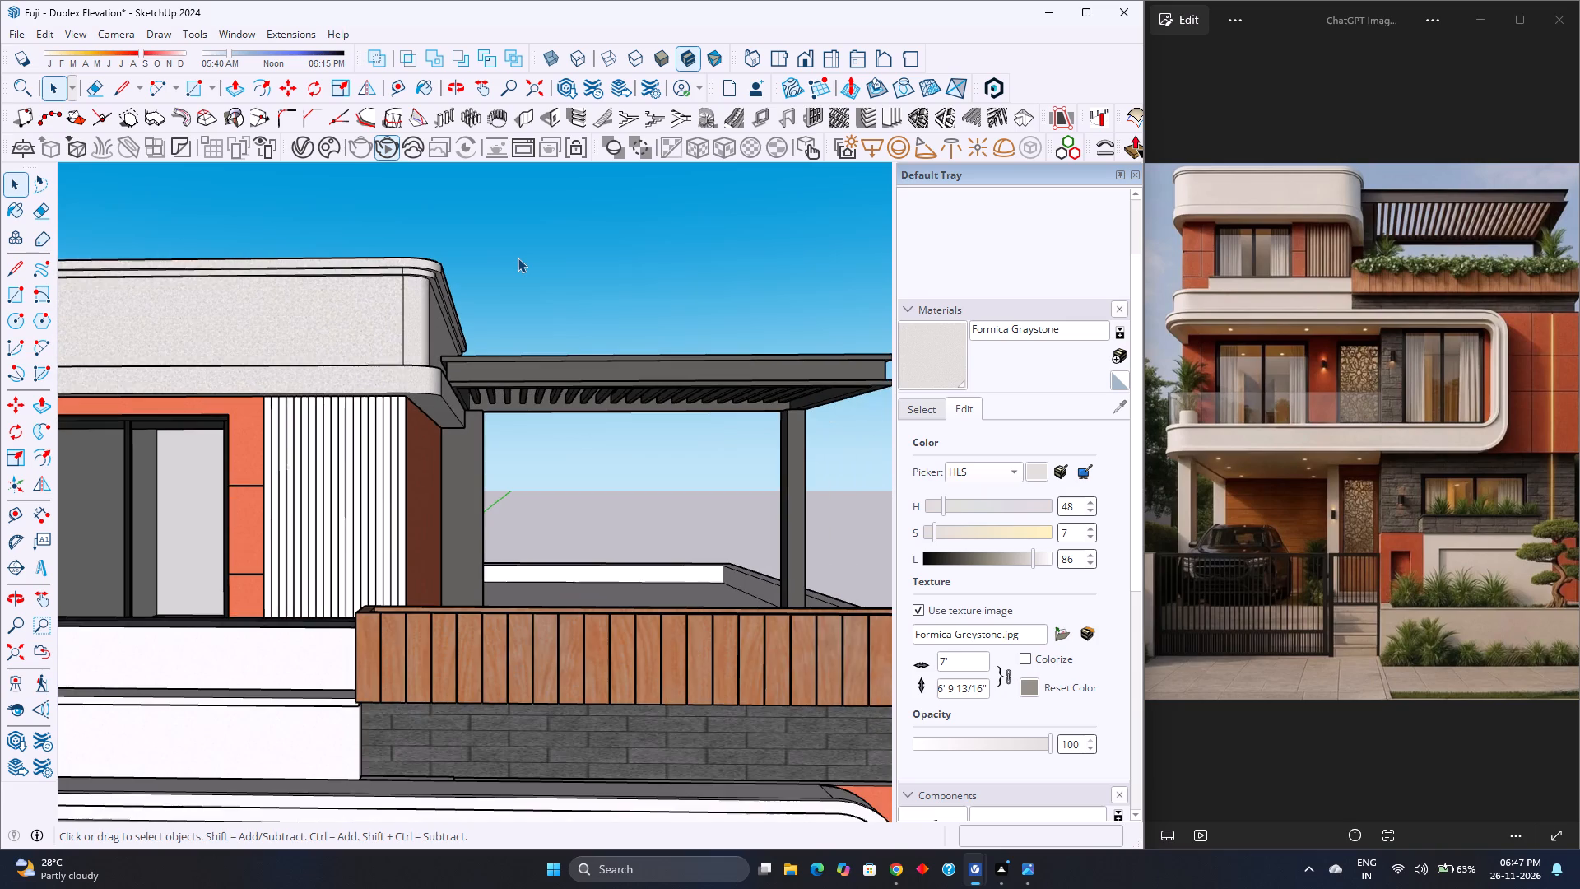
{"action": "scroll", "coordinate": [518, 258], "scroll_direction": "up", "scroll_amount": 3}
{"action": "scroll", "coordinate": [518, 258], "scroll_direction": "down", "scroll_amount": 4}
{"action": "scroll", "coordinate": [518, 258], "scroll_direction": "up", "scroll_amount": 4}
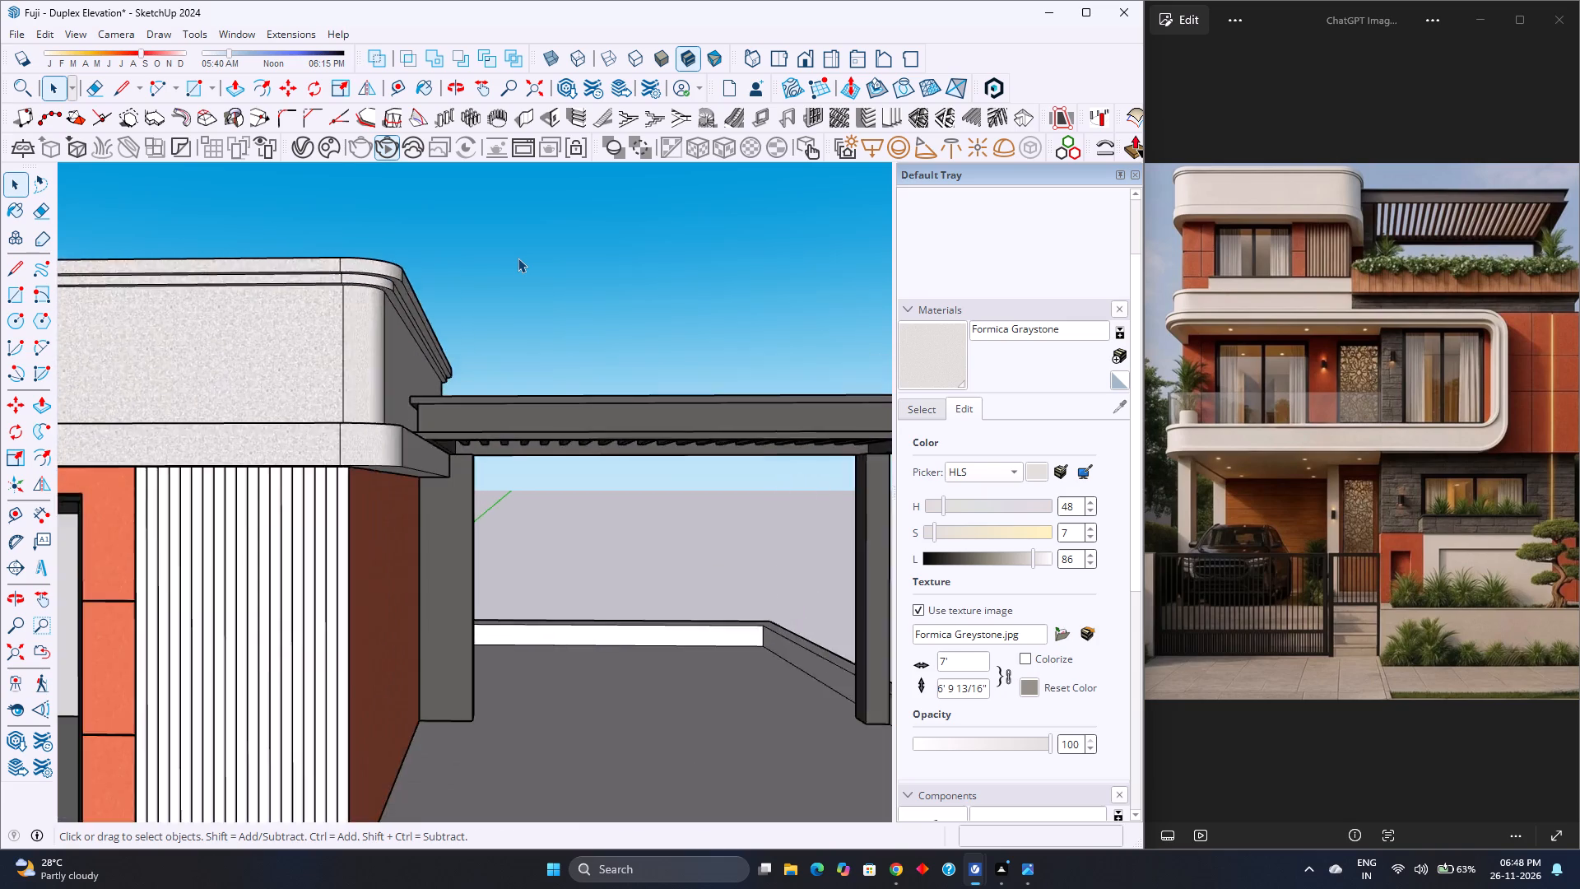
Examine the rounded roof parapet, fluted wall strip, terrace pergola and wood-clad parapet at close range.
{"action": "scroll", "coordinate": [518, 258], "scroll_direction": "down", "scroll_amount": 4}
{"action": "scroll", "coordinate": [518, 258], "scroll_direction": "up", "scroll_amount": 3}
{"action": "scroll", "coordinate": [518, 258], "scroll_direction": "down", "scroll_amount": 3}
{"action": "scroll", "coordinate": [518, 258], "scroll_direction": "up", "scroll_amount": 3}
{"action": "scroll", "coordinate": [518, 258], "scroll_direction": "down", "scroll_amount": 3}
{"action": "scroll", "coordinate": [518, 258], "scroll_direction": "up", "scroll_amount": 3}
{"action": "scroll", "coordinate": [518, 258], "scroll_direction": "down", "scroll_amount": 2}
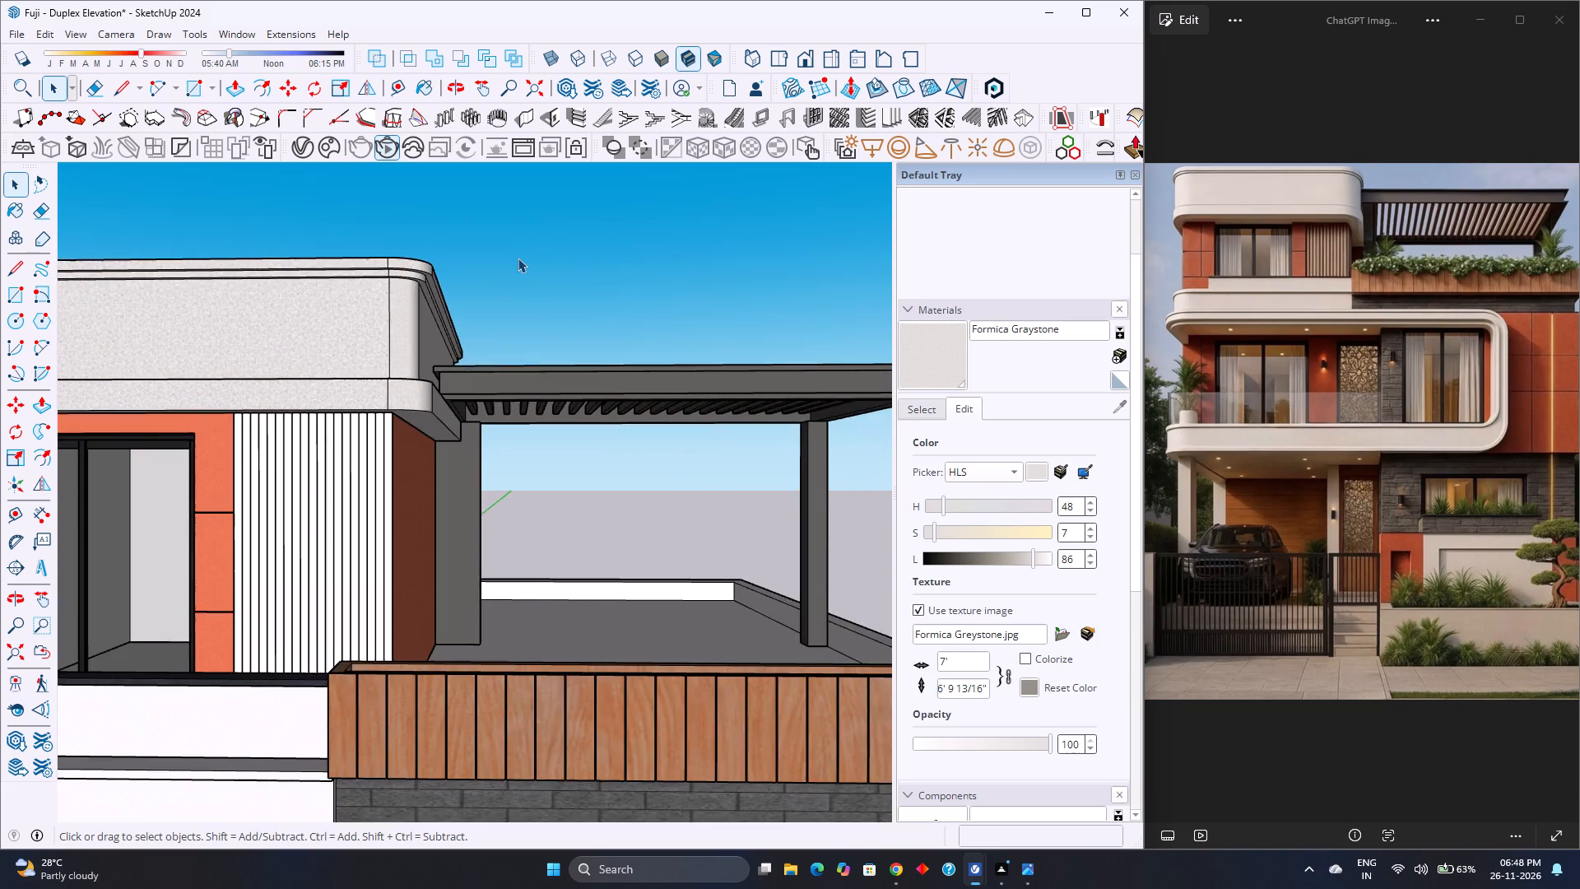
{"action": "scroll", "coordinate": [518, 258], "scroll_direction": "up", "scroll_amount": 3}
{"action": "scroll", "coordinate": [518, 258], "scroll_direction": "down", "scroll_amount": 1}
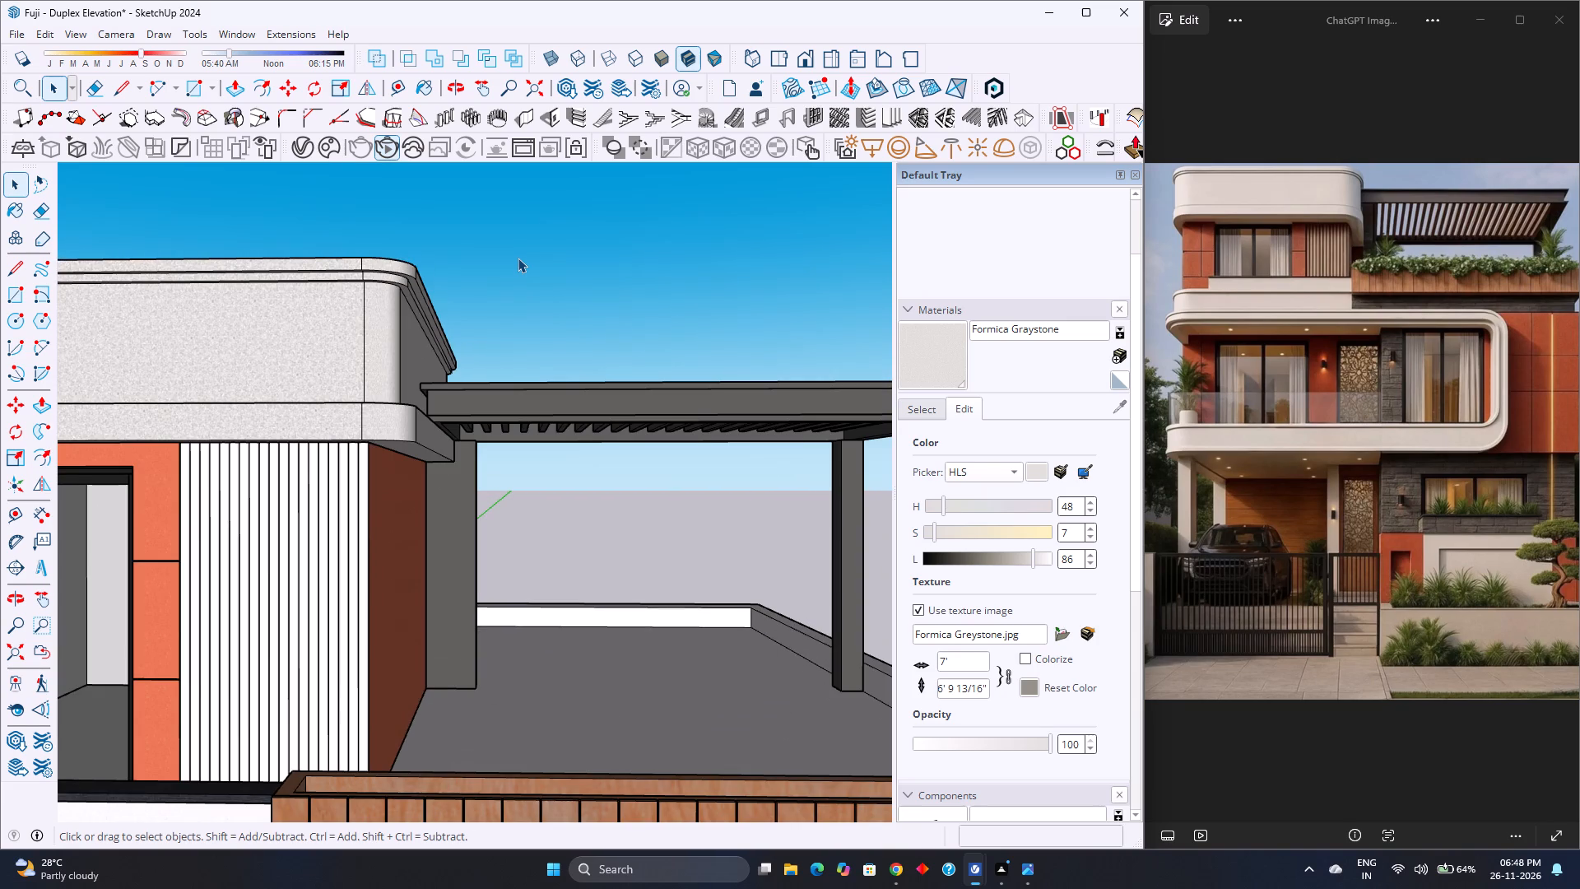
{"action": "scroll", "coordinate": [518, 258], "scroll_direction": "down", "scroll_amount": 1}
{"action": "scroll", "coordinate": [518, 258], "scroll_direction": "up", "scroll_amount": 2}
{"action": "scroll", "coordinate": [518, 258], "scroll_direction": "down", "scroll_amount": 4}
{"action": "scroll", "coordinate": [518, 258], "scroll_direction": "up", "scroll_amount": 3}
{"action": "scroll", "coordinate": [518, 258], "scroll_direction": "down", "scroll_amount": 3}
{"action": "scroll", "coordinate": [518, 258], "scroll_direction": "up", "scroll_amount": 3}
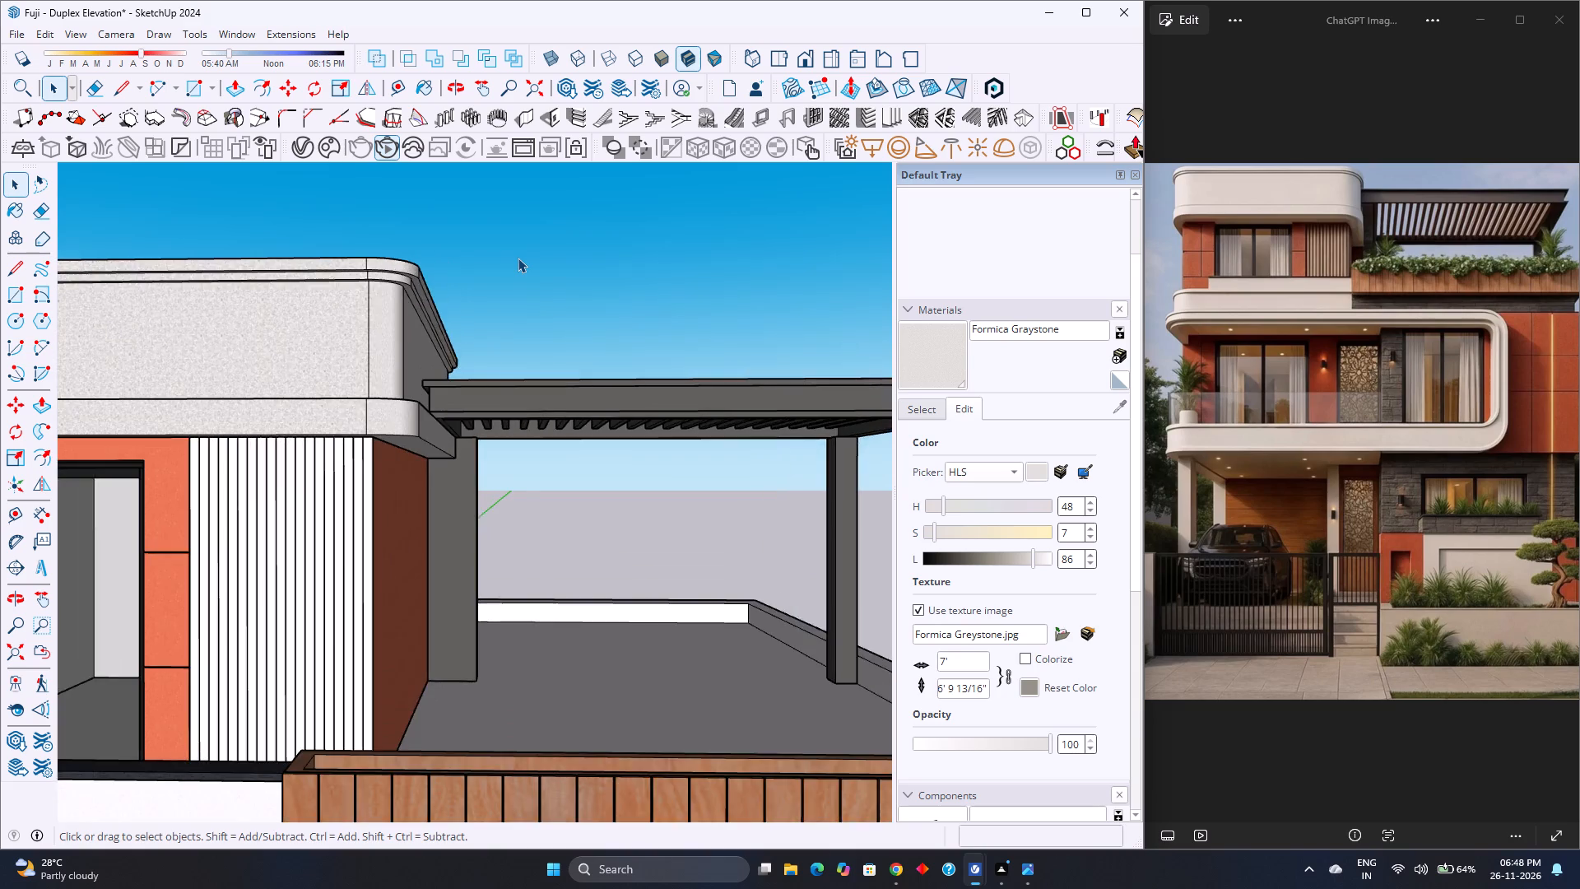
{"action": "scroll", "coordinate": [518, 258], "scroll_direction": "down", "scroll_amount": 3}
{"action": "scroll", "coordinate": [518, 258], "scroll_direction": "up", "scroll_amount": 3}
{"action": "scroll", "coordinate": [518, 258], "scroll_direction": "down", "scroll_amount": 3}
{"action": "scroll", "coordinate": [518, 258], "scroll_direction": "up", "scroll_amount": 3}
{"action": "scroll", "coordinate": [518, 258], "scroll_direction": "down", "scroll_amount": 3}
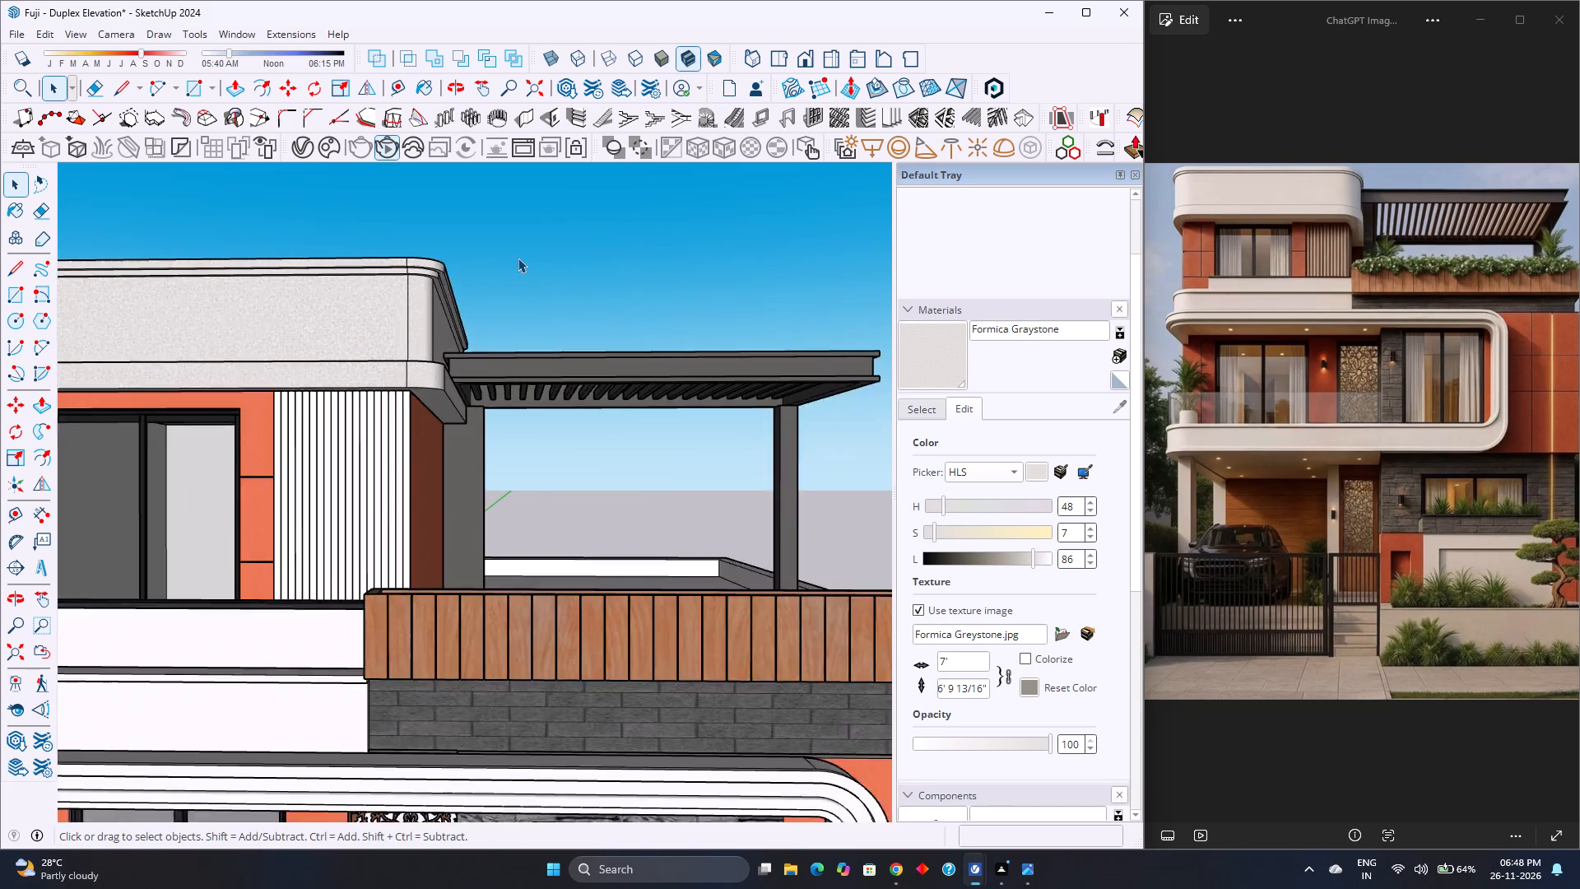
{"action": "scroll", "coordinate": [518, 258], "scroll_direction": "down", "scroll_amount": 1}
{"action": "scroll", "coordinate": [518, 258], "scroll_direction": "up", "scroll_amount": 4}
{"action": "scroll", "coordinate": [518, 258], "scroll_direction": "down", "scroll_amount": 1}
{"action": "scroll", "coordinate": [518, 258], "scroll_direction": "up", "scroll_amount": 1}
{"action": "scroll", "coordinate": [518, 258], "scroll_direction": "down", "scroll_amount": 3}
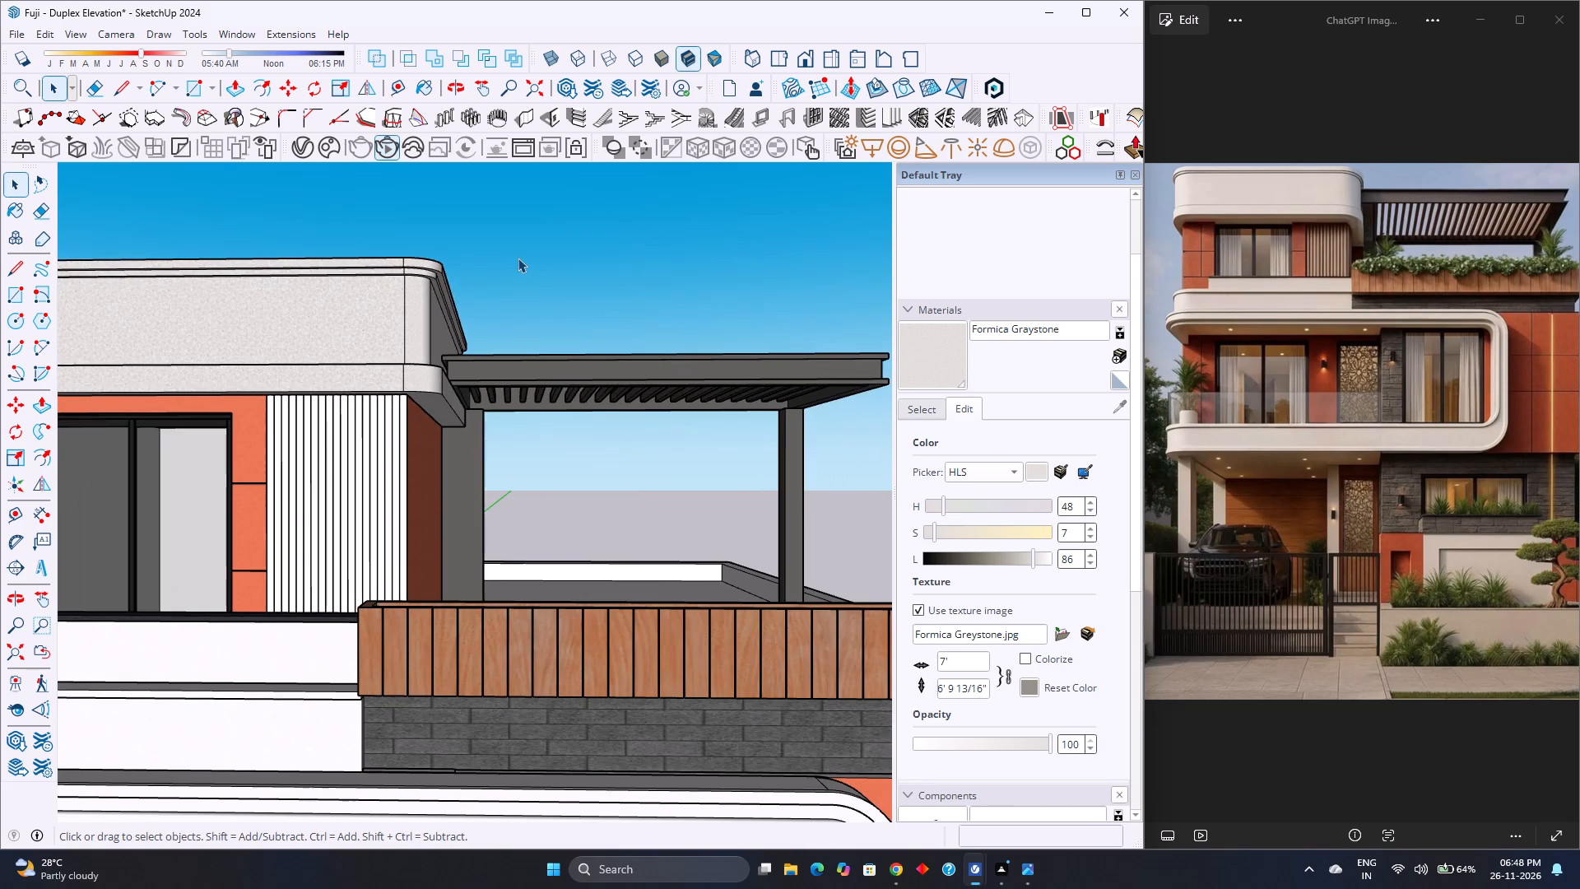
{"action": "scroll", "coordinate": [518, 258], "scroll_direction": "up", "scroll_amount": 3}
{"action": "scroll", "coordinate": [518, 258], "scroll_direction": "down", "scroll_amount": 2}
{"action": "scroll", "coordinate": [518, 258], "scroll_direction": "up", "scroll_amount": 2}
{"action": "scroll", "coordinate": [518, 258], "scroll_direction": "down", "scroll_amount": 3}
{"action": "scroll", "coordinate": [518, 258], "scroll_direction": "up", "scroll_amount": 3}
{"action": "scroll", "coordinate": [518, 258], "scroll_direction": "down", "scroll_amount": 5}
{"action": "scroll", "coordinate": [518, 258], "scroll_direction": "up", "scroll_amount": 5}
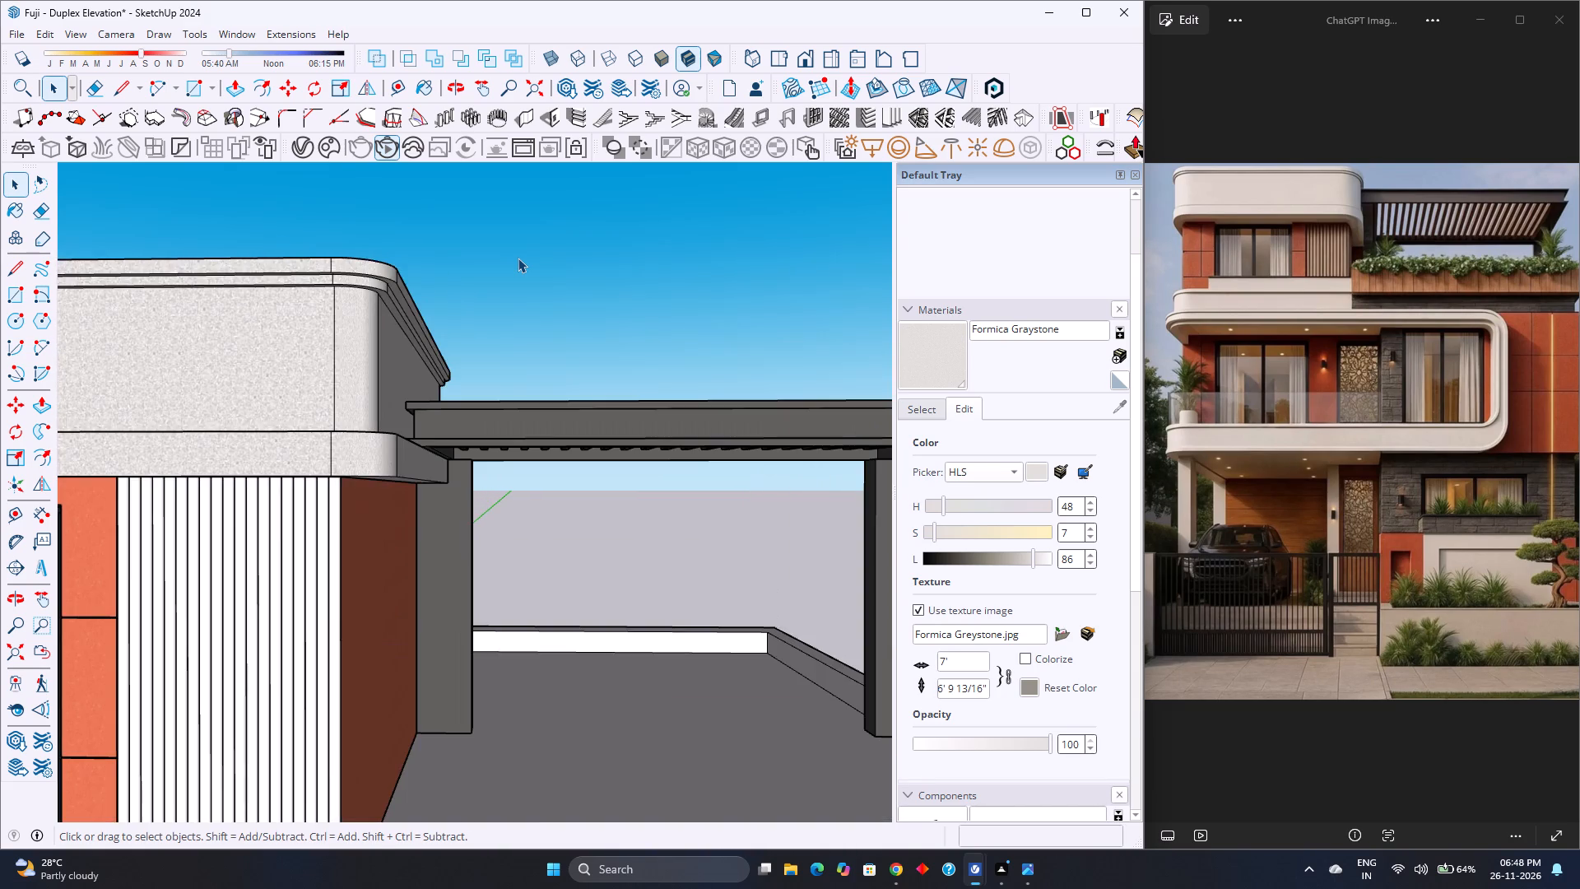
{"action": "scroll", "coordinate": [518, 258], "scroll_direction": "down", "scroll_amount": 3}
{"action": "scroll", "coordinate": [518, 258], "scroll_direction": "up", "scroll_amount": 2}
{"action": "scroll", "coordinate": [518, 258], "scroll_direction": "down", "scroll_amount": 2}
{"action": "scroll", "coordinate": [518, 258], "scroll_direction": "up", "scroll_amount": 2}
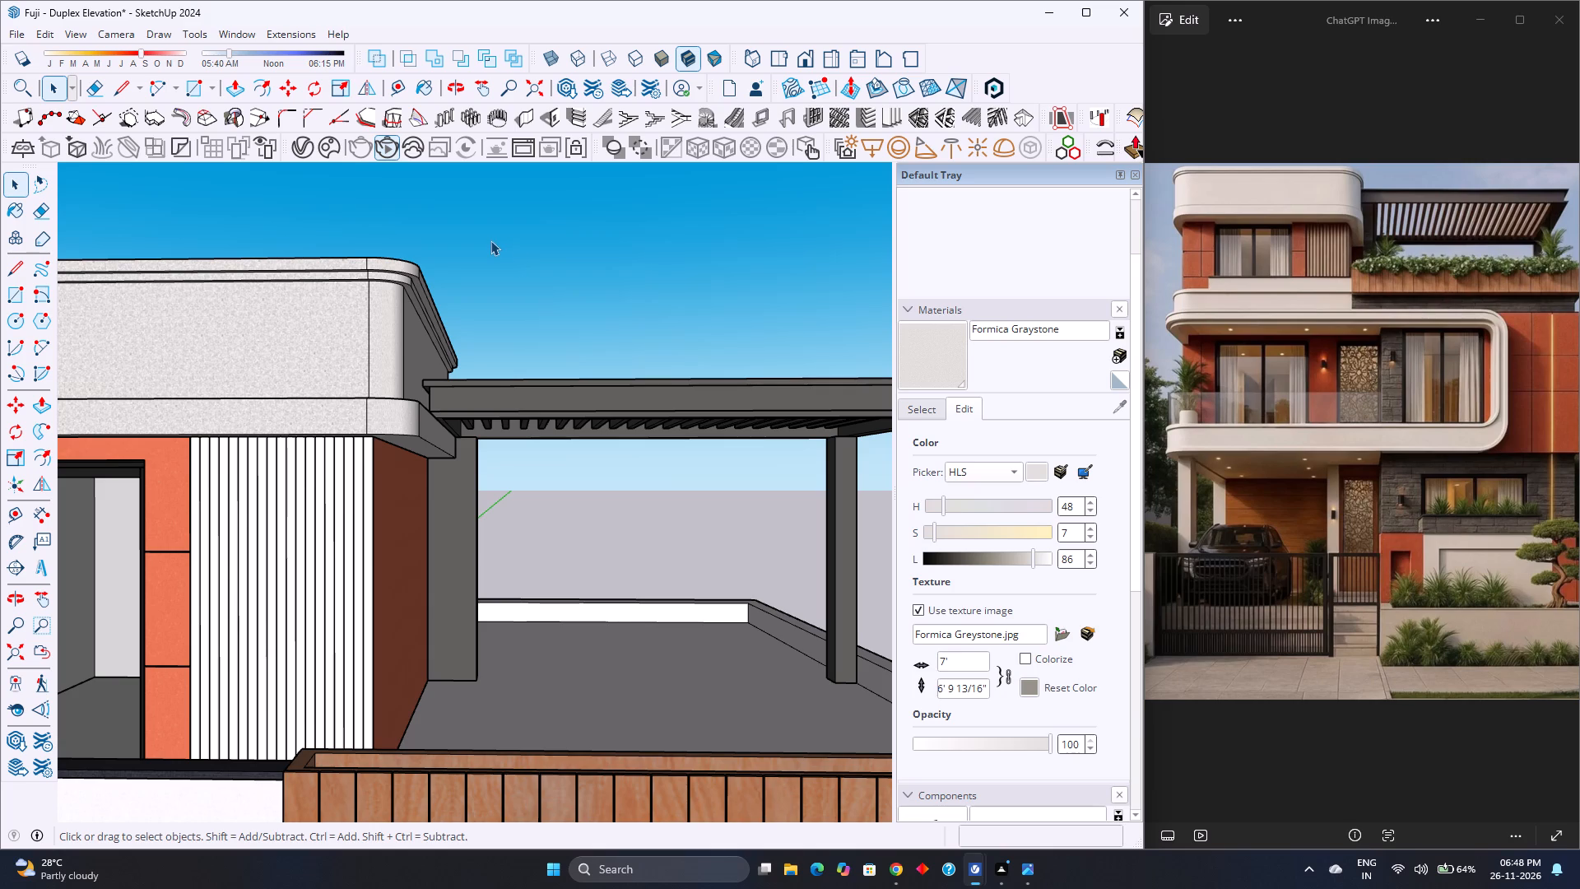
{"action": "scroll", "coordinate": [490, 240], "scroll_direction": "up", "scroll_amount": 2}
{"action": "scroll", "coordinate": [490, 240], "scroll_direction": "down", "scroll_amount": 4}
{"action": "scroll", "coordinate": [491, 244], "scroll_direction": "up", "scroll_amount": 3}
{"action": "scroll", "coordinate": [492, 248], "scroll_direction": "down", "scroll_amount": 4}
Review the full front elevation, from roof pergola to gate and driveway slab, against the reference image.
{"action": "scroll", "coordinate": [492, 249], "scroll_direction": "down", "scroll_amount": 8}
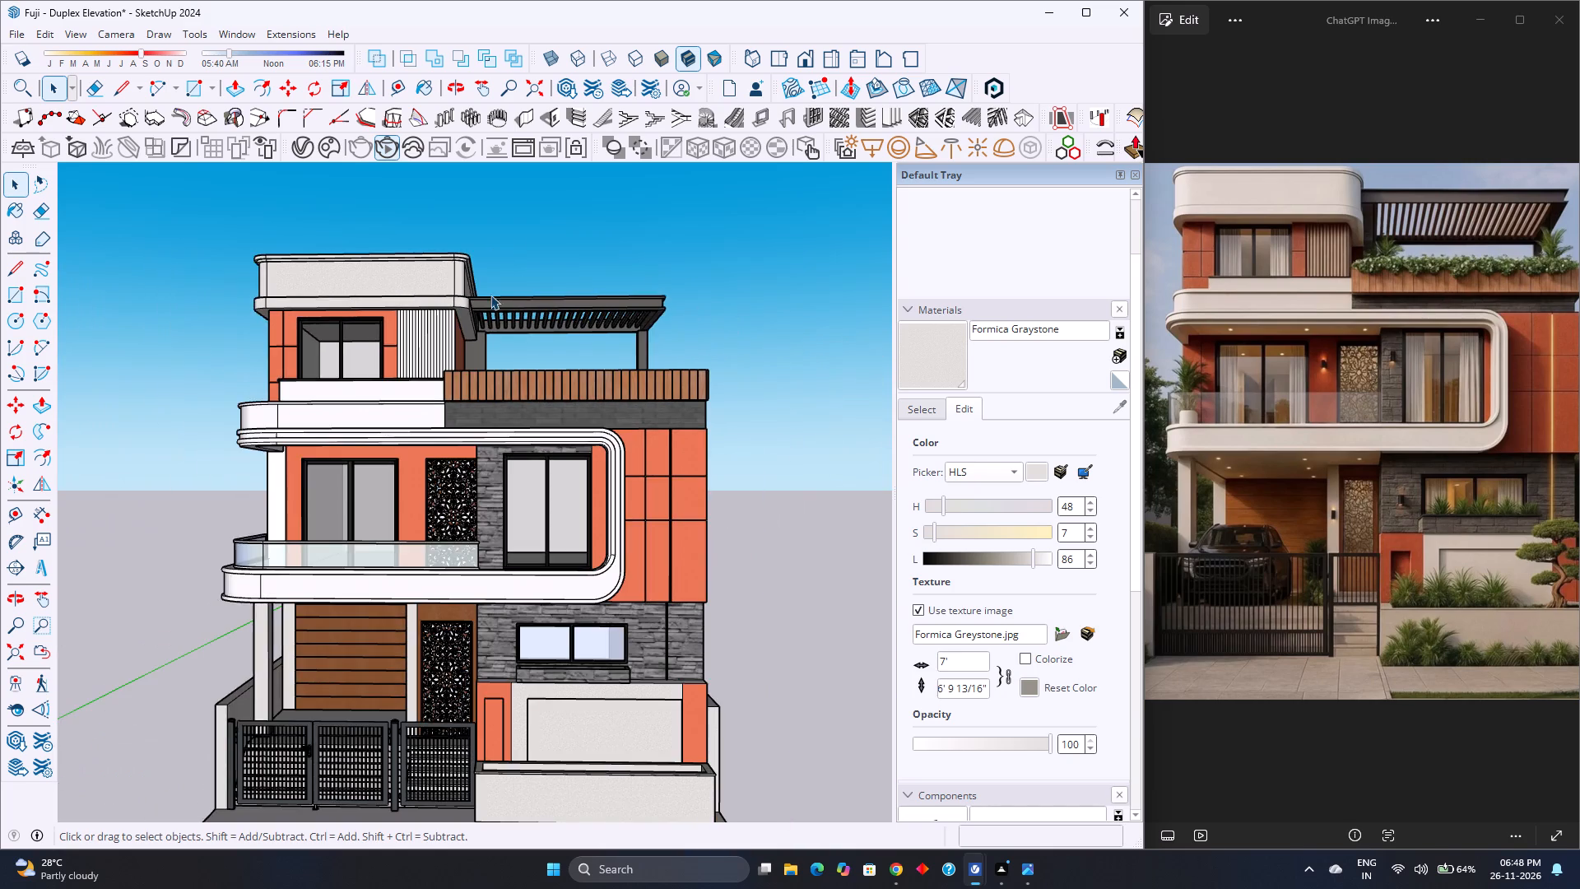
{"action": "scroll", "coordinate": [492, 284], "scroll_direction": "up", "scroll_amount": 4}
{"action": "scroll", "coordinate": [494, 286], "scroll_direction": "down", "scroll_amount": 11}
{"action": "scroll", "coordinate": [487, 296], "scroll_direction": "up", "scroll_amount": 2}
{"action": "scroll", "coordinate": [487, 301], "scroll_direction": "down", "scroll_amount": 1}
{"action": "scroll", "coordinate": [487, 303], "scroll_direction": "up", "scroll_amount": 3}
{"action": "scroll", "coordinate": [487, 303], "scroll_direction": "down", "scroll_amount": 3}
{"action": "scroll", "coordinate": [489, 309], "scroll_direction": "up", "scroll_amount": 2}
{"action": "scroll", "coordinate": [491, 314], "scroll_direction": "down", "scroll_amount": 2}
{"action": "scroll", "coordinate": [492, 314], "scroll_direction": "up", "scroll_amount": 3}
{"action": "scroll", "coordinate": [492, 314], "scroll_direction": "down", "scroll_amount": 4}
{"action": "scroll", "coordinate": [492, 314], "scroll_direction": "up", "scroll_amount": 3}
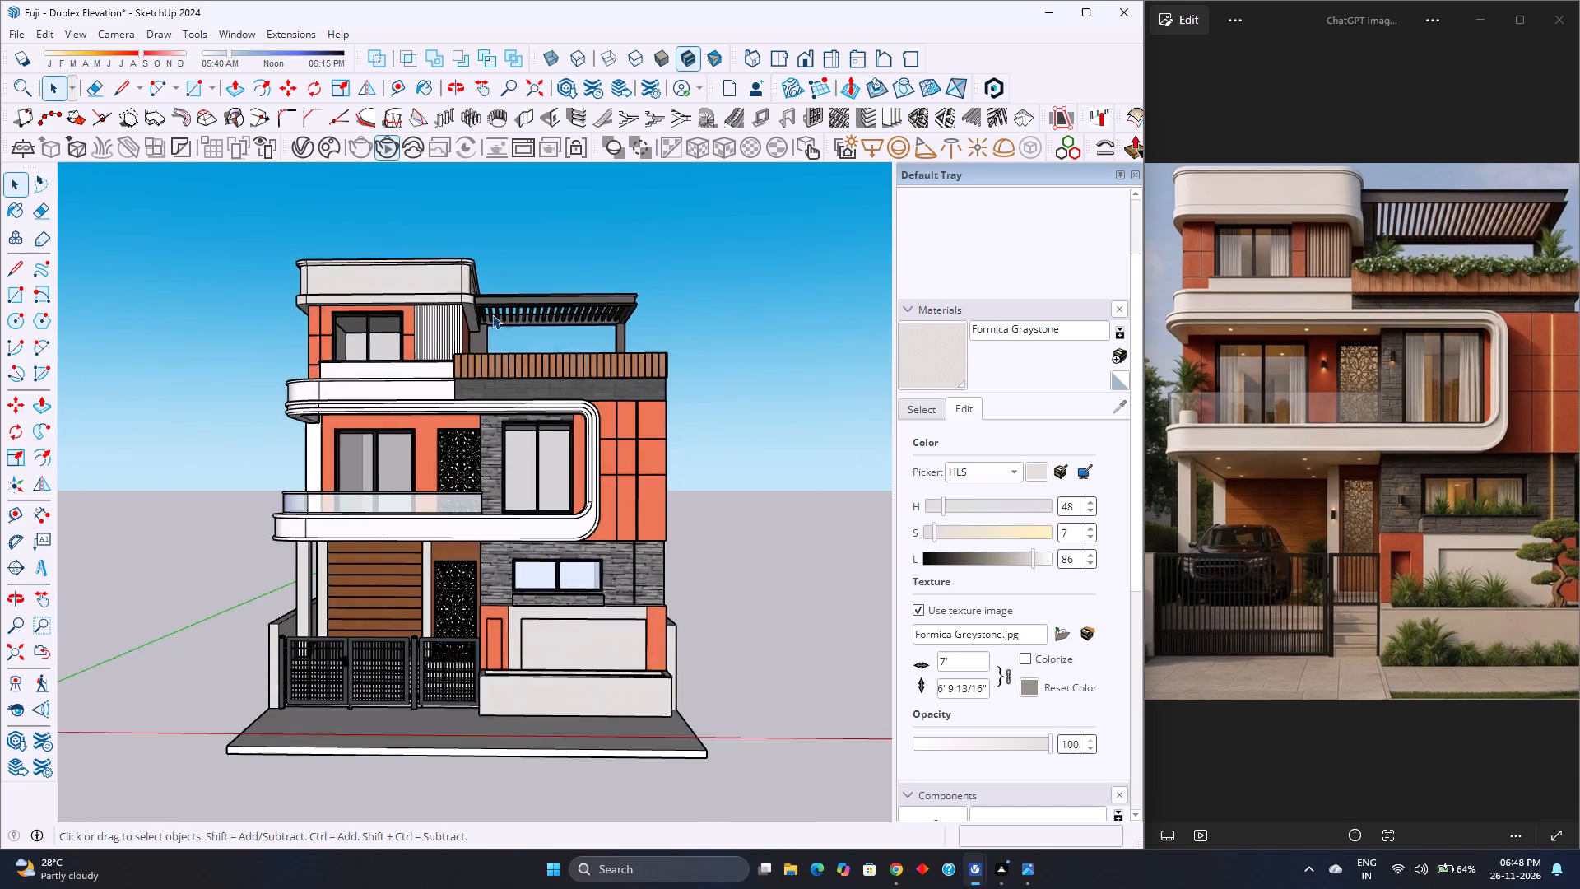
{"action": "scroll", "coordinate": [492, 314], "scroll_direction": "down", "scroll_amount": 3}
{"action": "scroll", "coordinate": [492, 314], "scroll_direction": "up", "scroll_amount": 3}
{"action": "scroll", "coordinate": [492, 314], "scroll_direction": "down", "scroll_amount": 3}
{"action": "scroll", "coordinate": [492, 314], "scroll_direction": "up", "scroll_amount": 3}
{"action": "scroll", "coordinate": [492, 314], "scroll_direction": "down", "scroll_amount": 3}
{"action": "scroll", "coordinate": [492, 314], "scroll_direction": "up", "scroll_amount": 3}
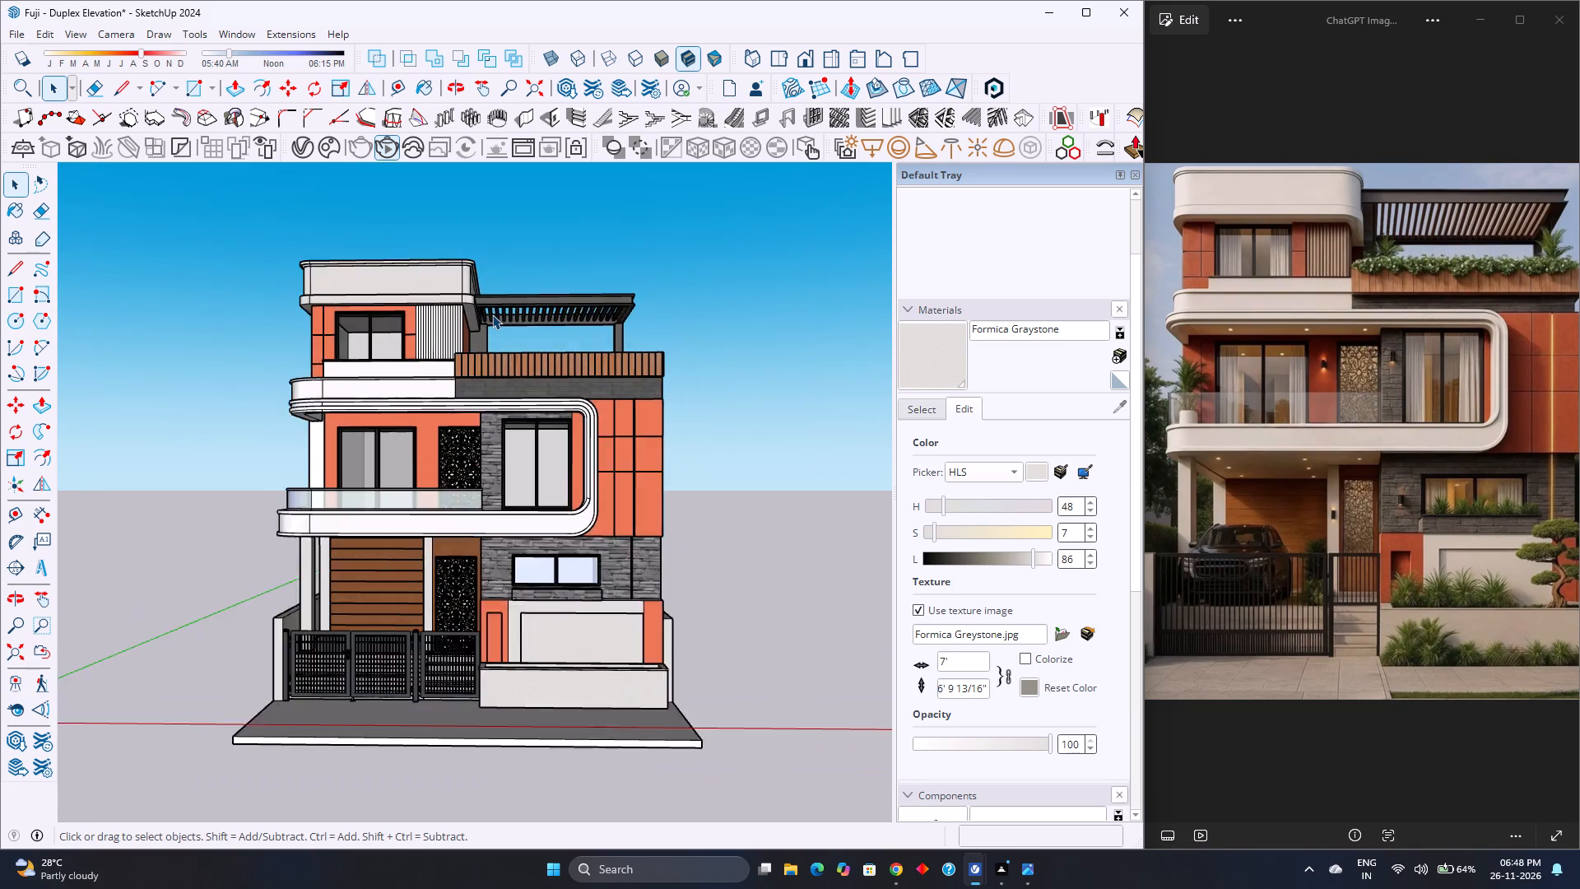
{"action": "scroll", "coordinate": [492, 314], "scroll_direction": "down", "scroll_amount": 3}
{"action": "scroll", "coordinate": [492, 314], "scroll_direction": "up", "scroll_amount": 2}
{"action": "scroll", "coordinate": [495, 321], "scroll_direction": "down", "scroll_amount": 3}
{"action": "scroll", "coordinate": [495, 321], "scroll_direction": "up", "scroll_amount": 2}
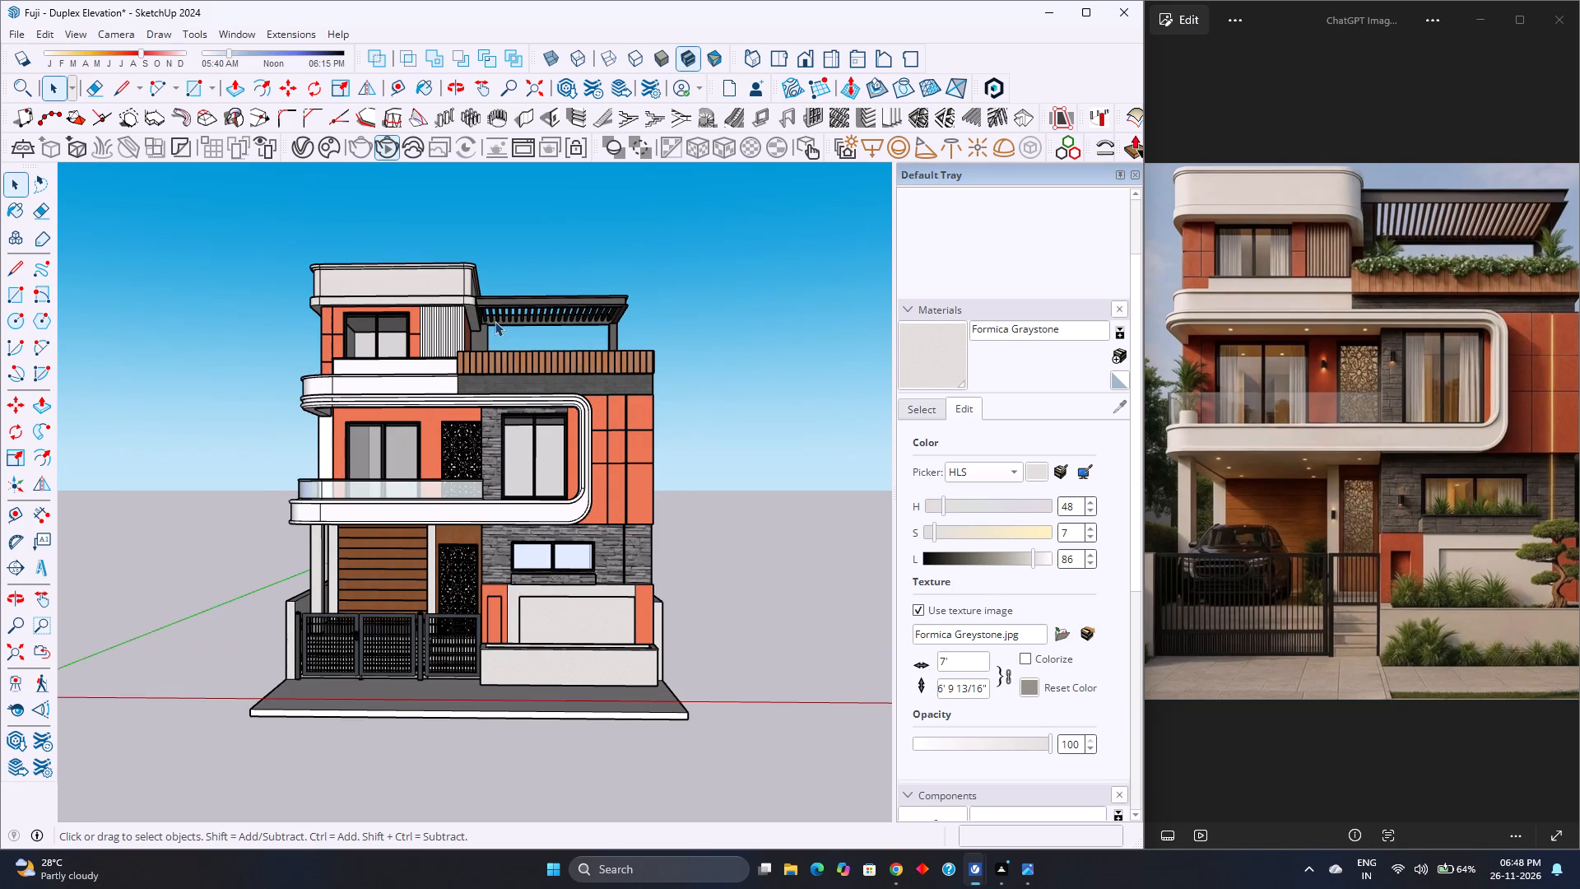
{"action": "scroll", "coordinate": [495, 321], "scroll_direction": "down", "scroll_amount": 1}
{"action": "scroll", "coordinate": [495, 321], "scroll_direction": "up", "scroll_amount": 1}
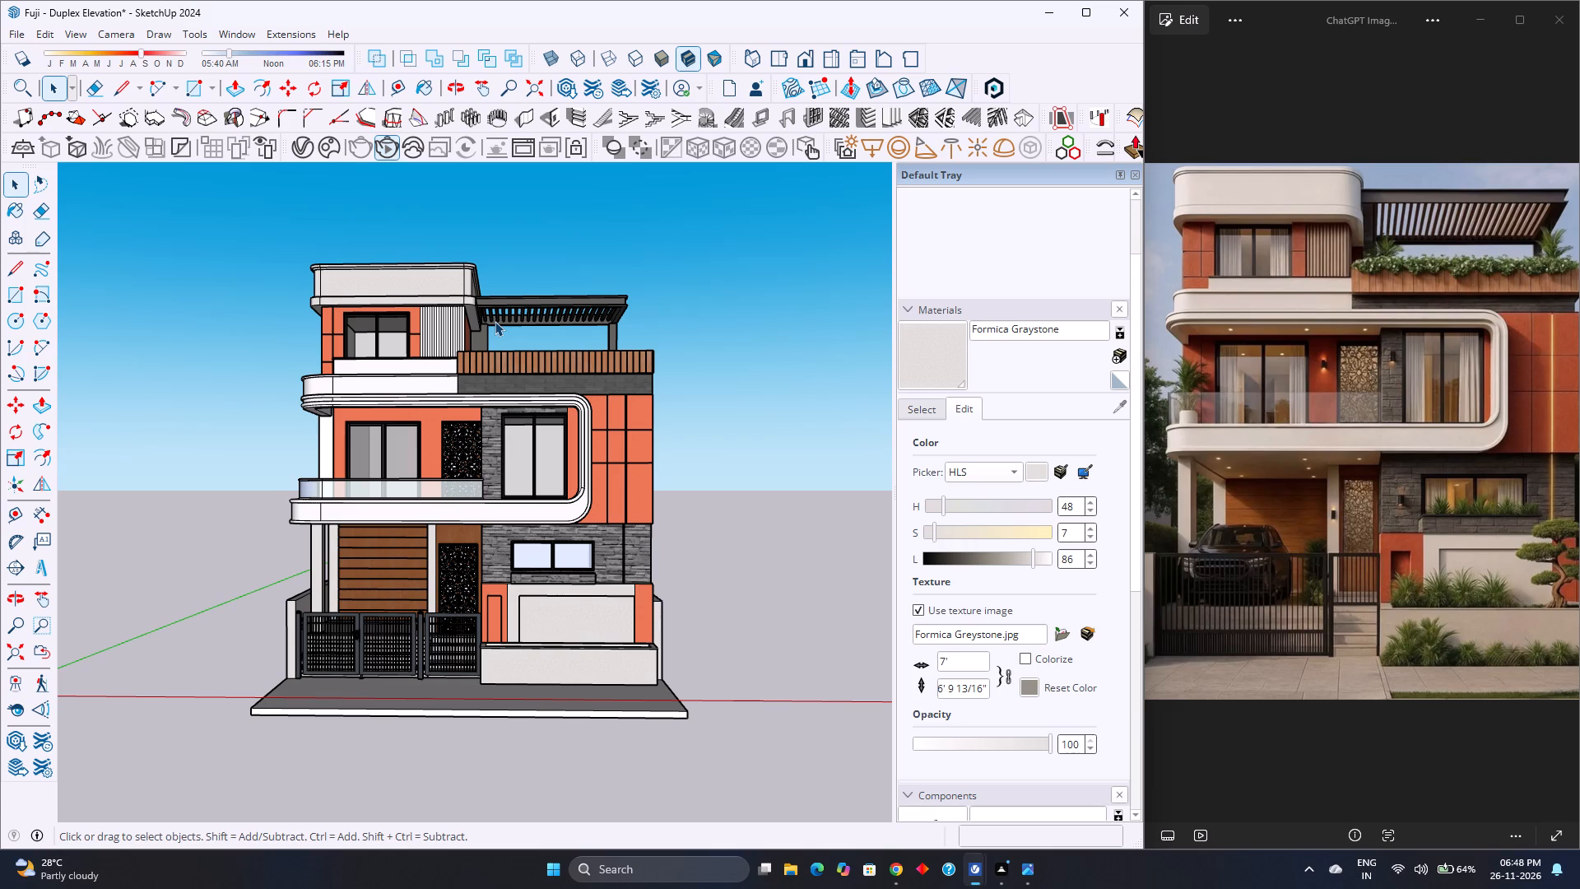
{"action": "scroll", "coordinate": [495, 321], "scroll_direction": "down", "scroll_amount": 2}
{"action": "scroll", "coordinate": [495, 322], "scroll_direction": "up", "scroll_amount": 3}
{"action": "scroll", "coordinate": [495, 322], "scroll_direction": "down", "scroll_amount": 3}
{"action": "scroll", "coordinate": [495, 322], "scroll_direction": "up", "scroll_amount": 3}
{"action": "scroll", "coordinate": [495, 322], "scroll_direction": "down", "scroll_amount": 3}
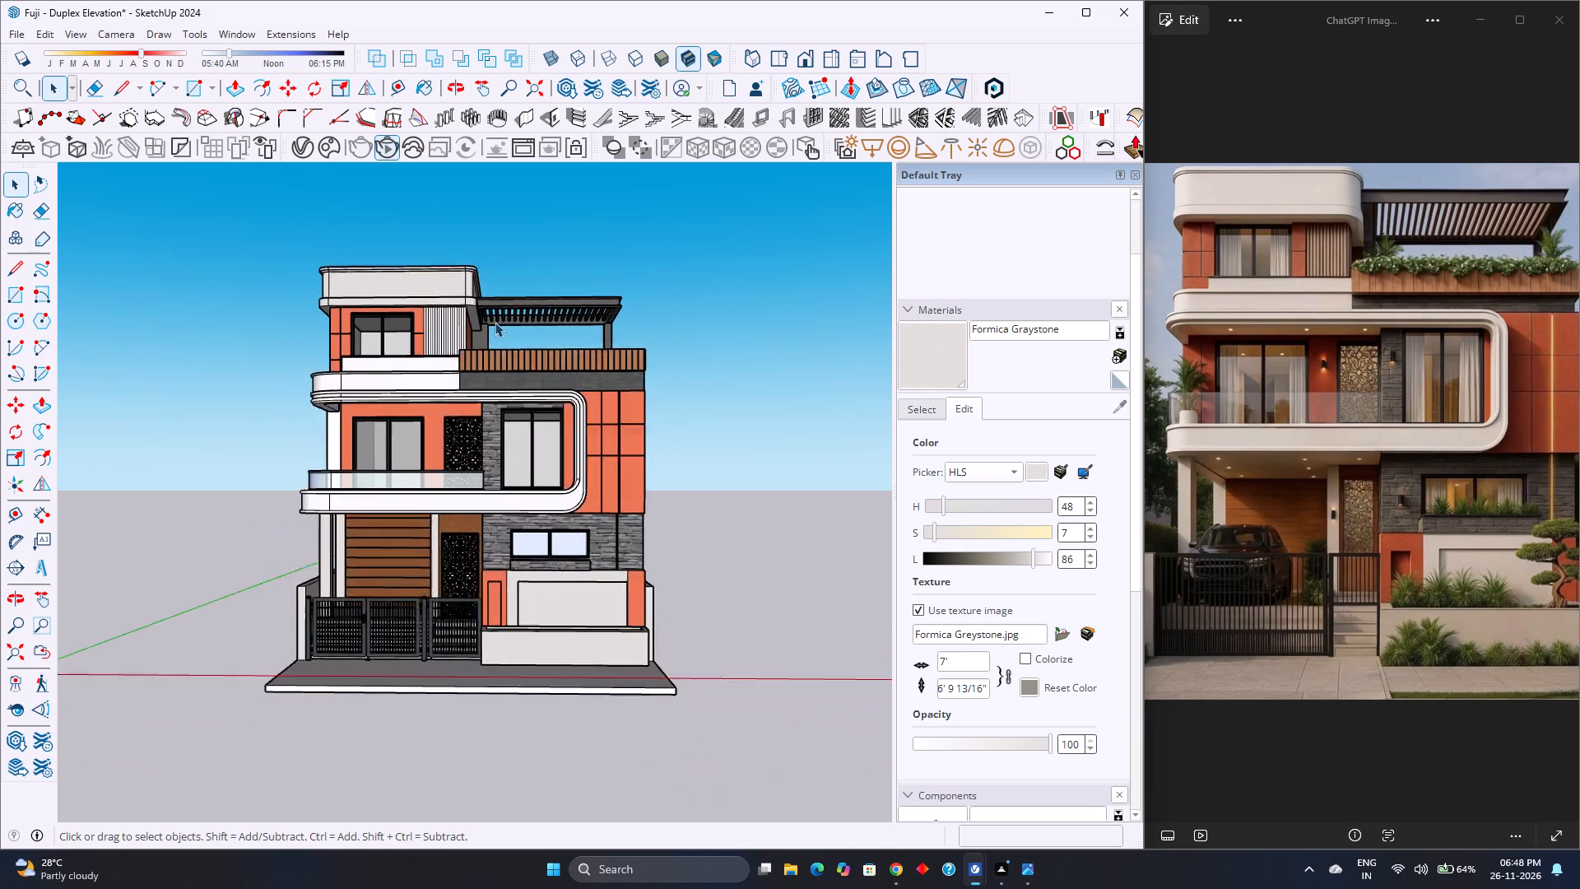
Compare the curved balcony frame, windows, perforated panels, stone cladding and orange wall panels with the reference image.
{"action": "scroll", "coordinate": [495, 322], "scroll_direction": "up", "scroll_amount": 2}
{"action": "scroll", "coordinate": [495, 322], "scroll_direction": "down", "scroll_amount": 1}
{"action": "scroll", "coordinate": [495, 322], "scroll_direction": "up", "scroll_amount": 2}
{"action": "scroll", "coordinate": [495, 322], "scroll_direction": "down", "scroll_amount": 3}
{"action": "scroll", "coordinate": [495, 324], "scroll_direction": "up", "scroll_amount": 4}
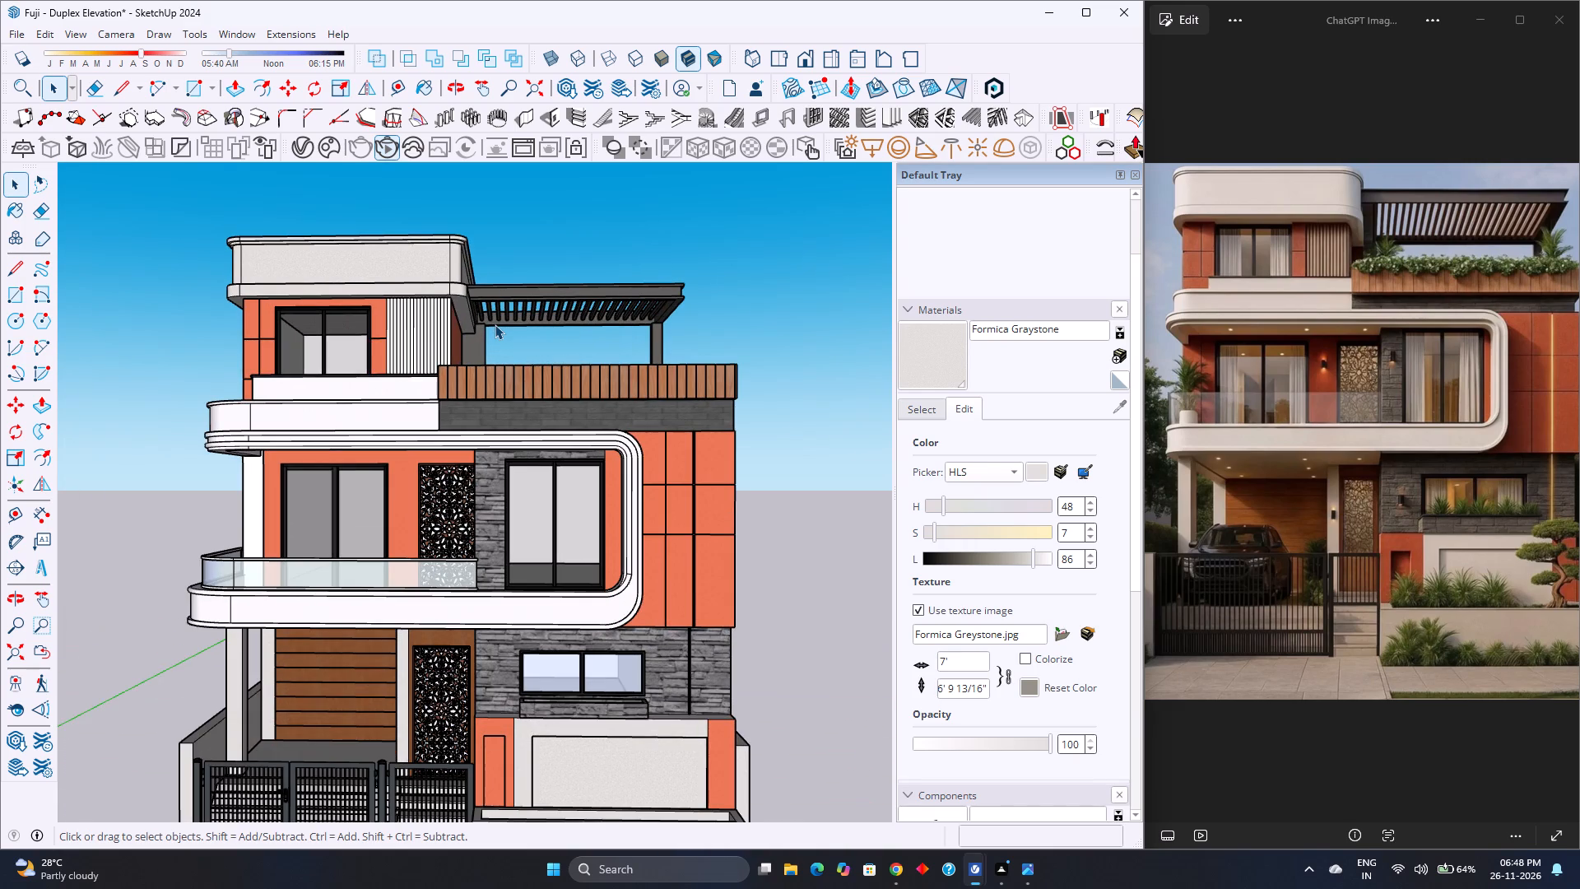
{"action": "scroll", "coordinate": [495, 324], "scroll_direction": "down", "scroll_amount": 4}
{"action": "scroll", "coordinate": [495, 324], "scroll_direction": "up", "scroll_amount": 2}
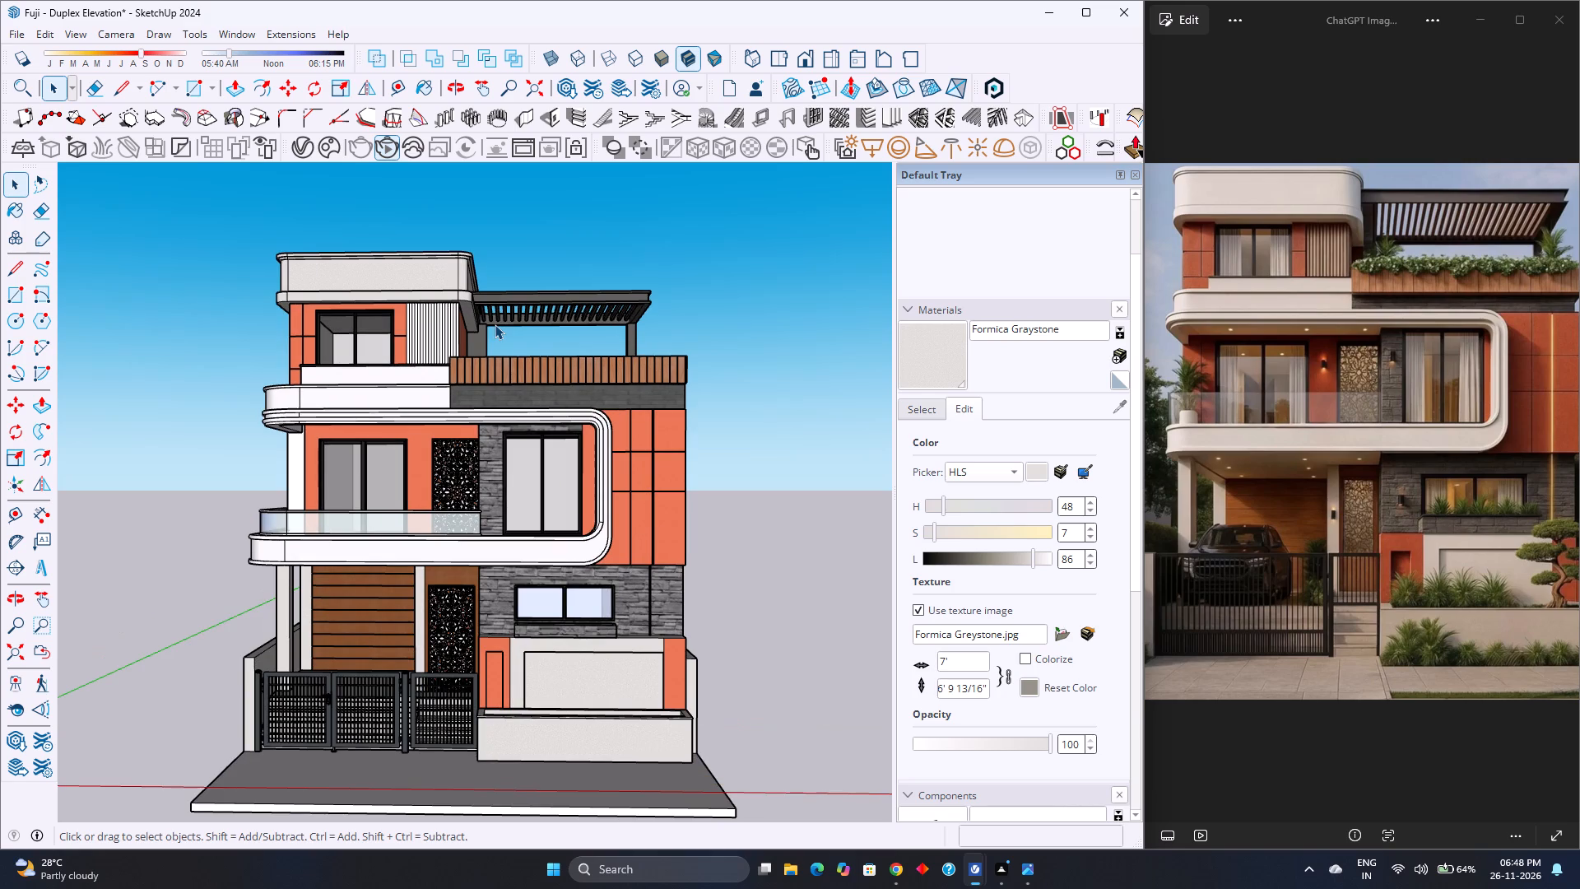
{"action": "scroll", "coordinate": [495, 324], "scroll_direction": "down", "scroll_amount": 3}
{"action": "scroll", "coordinate": [495, 324], "scroll_direction": "up", "scroll_amount": 4}
{"action": "scroll", "coordinate": [495, 324], "scroll_direction": "down", "scroll_amount": 3}
{"action": "scroll", "coordinate": [495, 324], "scroll_direction": "up", "scroll_amount": 3}
{"action": "scroll", "coordinate": [495, 324], "scroll_direction": "down", "scroll_amount": 2}
{"action": "scroll", "coordinate": [495, 324], "scroll_direction": "up", "scroll_amount": 2}
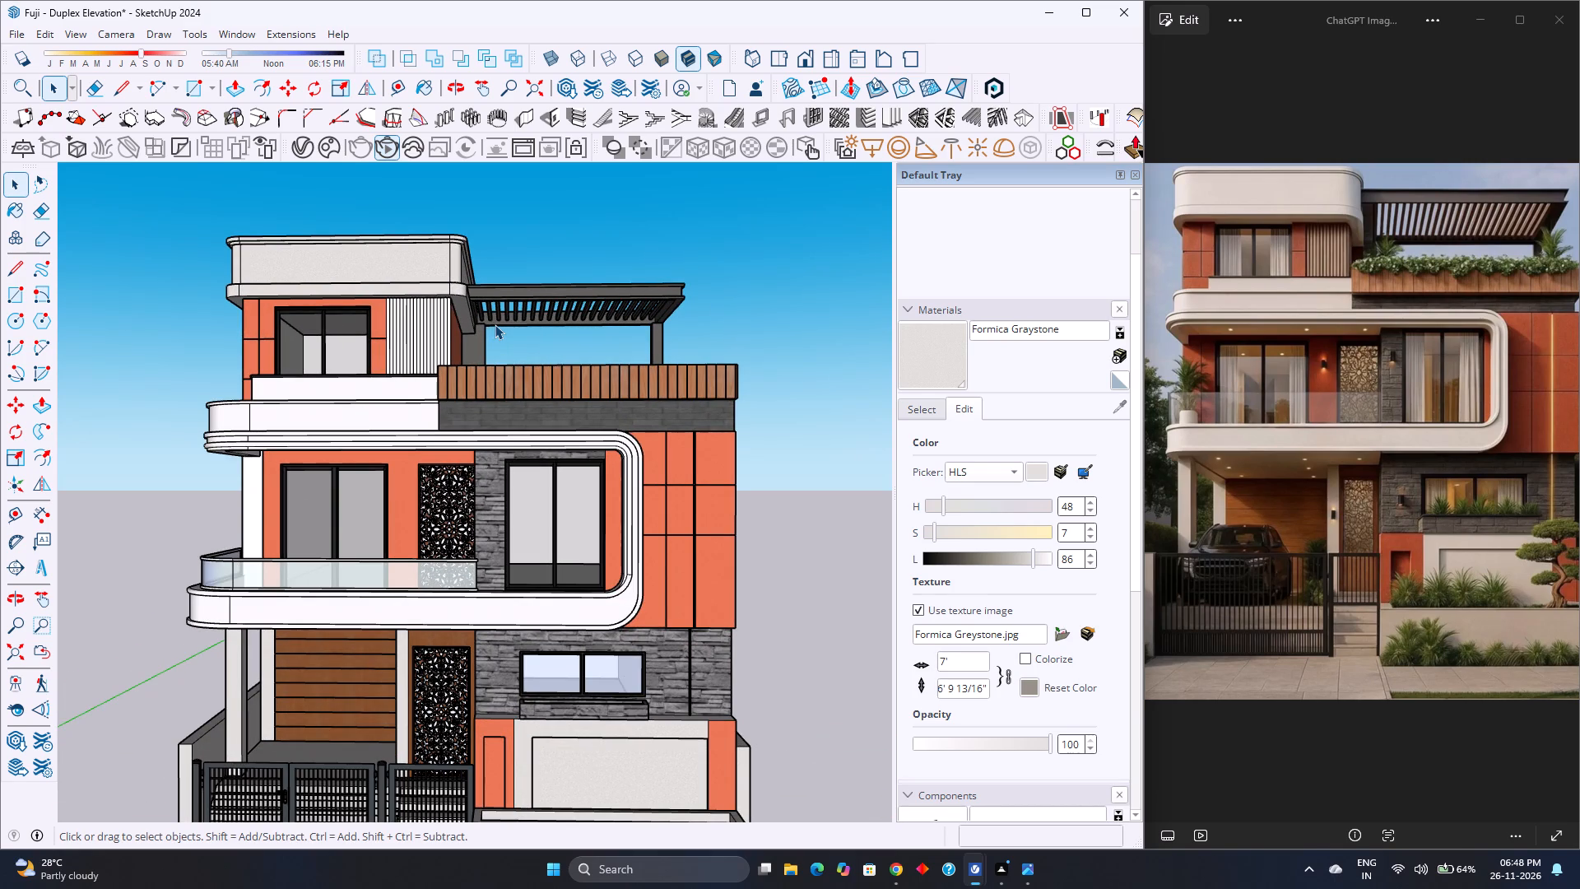
{"action": "scroll", "coordinate": [495, 324], "scroll_direction": "down", "scroll_amount": 2}
{"action": "scroll", "coordinate": [500, 326], "scroll_direction": "up", "scroll_amount": 3}
{"action": "scroll", "coordinate": [500, 326], "scroll_direction": "down", "scroll_amount": 3}
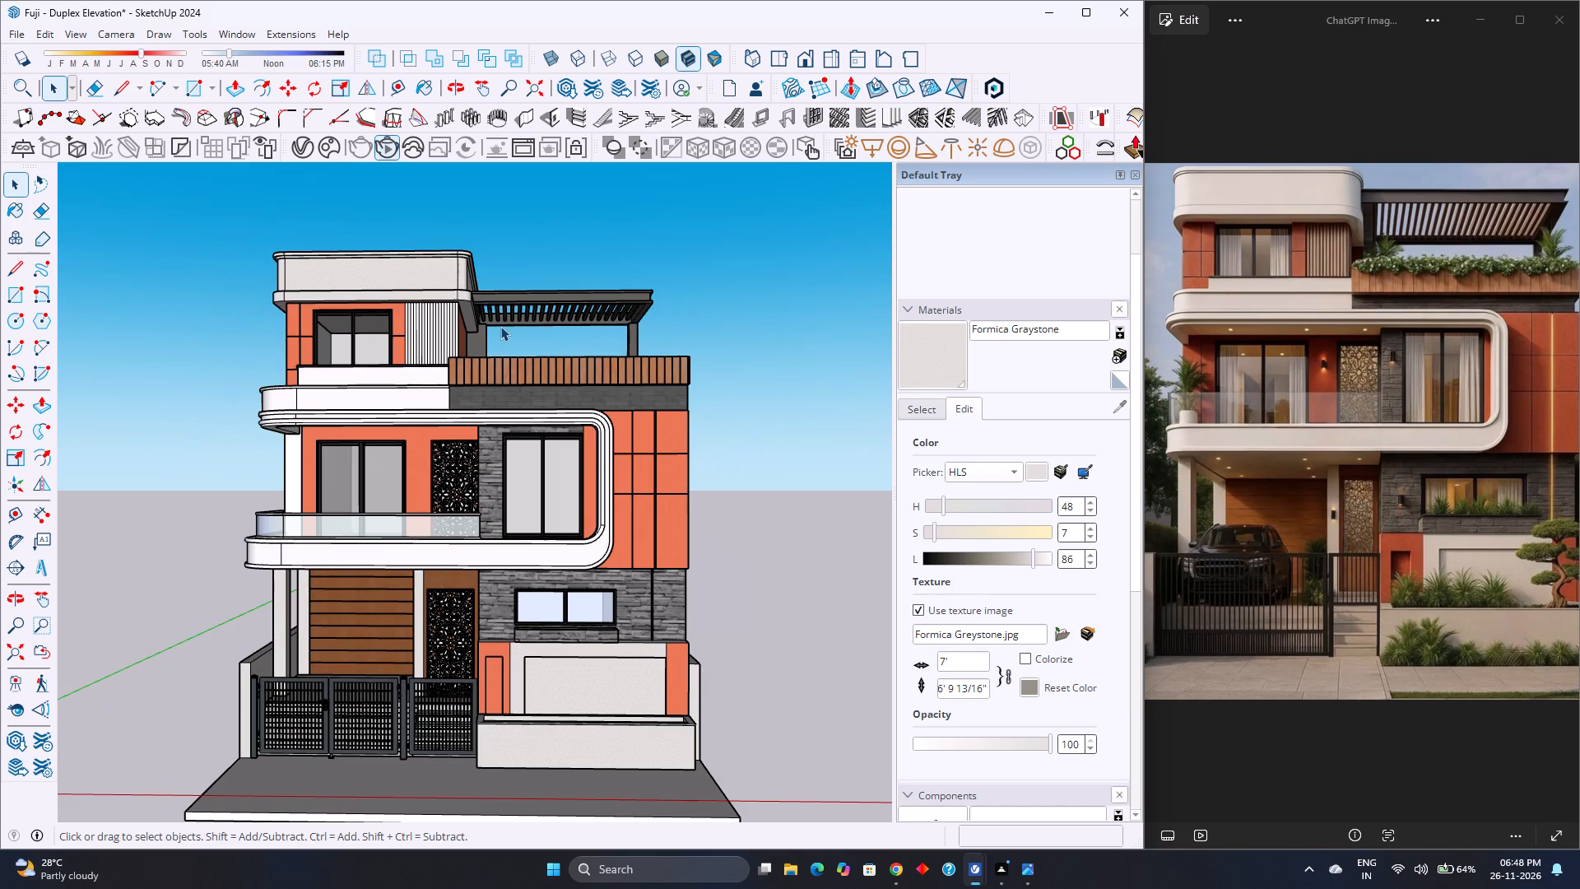
{"action": "scroll", "coordinate": [500, 326], "scroll_direction": "up", "scroll_amount": 3}
{"action": "scroll", "coordinate": [500, 326], "scroll_direction": "down", "scroll_amount": 3}
{"action": "scroll", "coordinate": [500, 326], "scroll_direction": "up", "scroll_amount": 2}
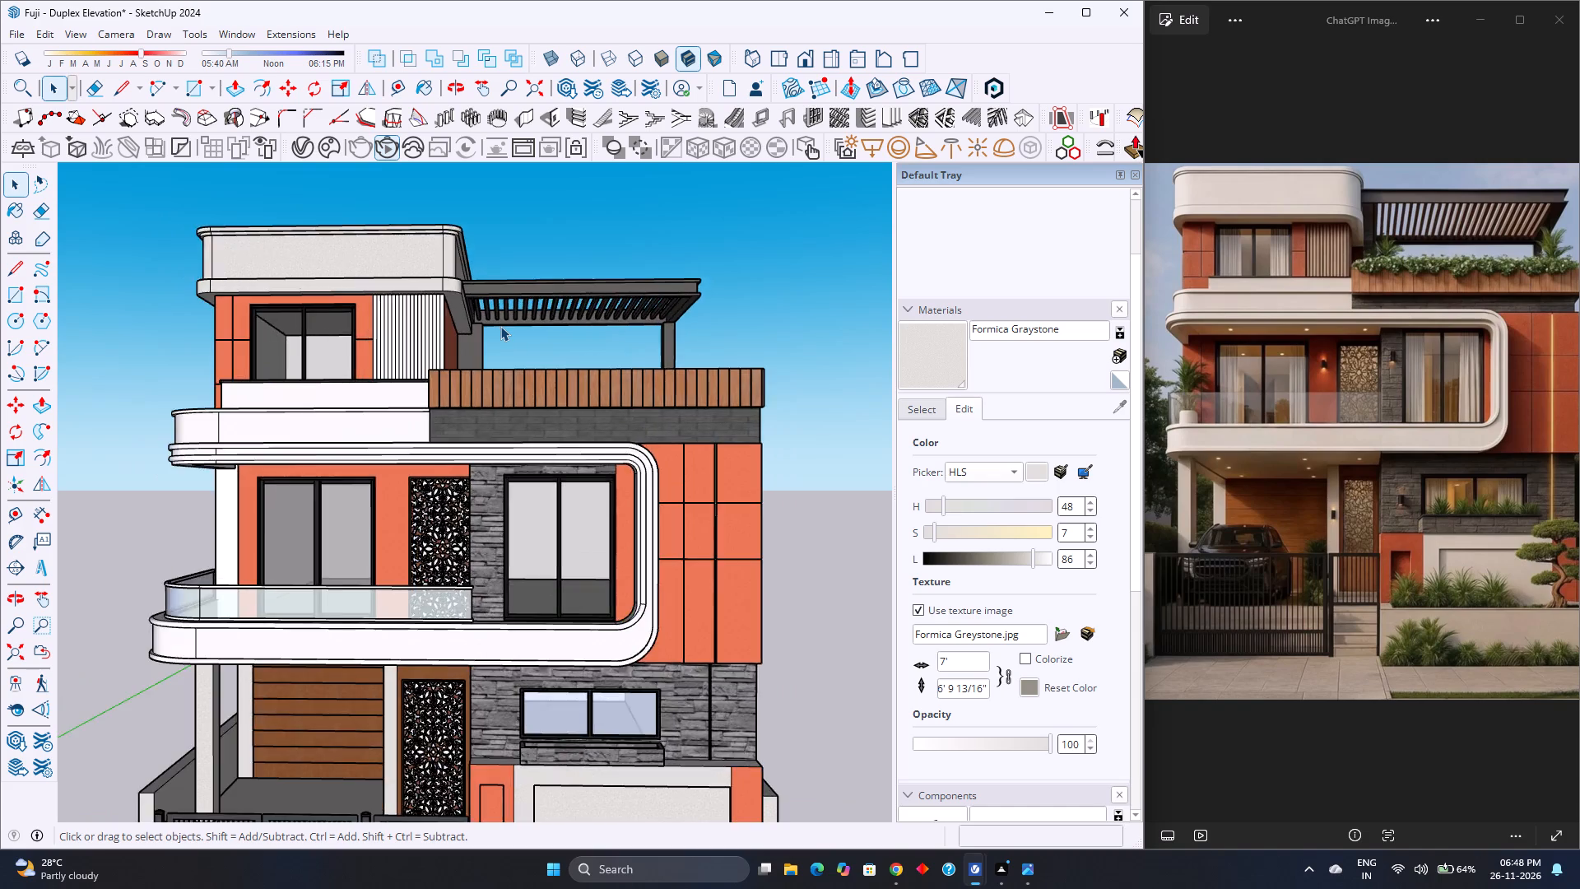
{"action": "scroll", "coordinate": [500, 326], "scroll_direction": "down", "scroll_amount": 2}
{"action": "scroll", "coordinate": [500, 326], "scroll_direction": "up", "scroll_amount": 2}
{"action": "scroll", "coordinate": [500, 326], "scroll_direction": "down", "scroll_amount": 2}
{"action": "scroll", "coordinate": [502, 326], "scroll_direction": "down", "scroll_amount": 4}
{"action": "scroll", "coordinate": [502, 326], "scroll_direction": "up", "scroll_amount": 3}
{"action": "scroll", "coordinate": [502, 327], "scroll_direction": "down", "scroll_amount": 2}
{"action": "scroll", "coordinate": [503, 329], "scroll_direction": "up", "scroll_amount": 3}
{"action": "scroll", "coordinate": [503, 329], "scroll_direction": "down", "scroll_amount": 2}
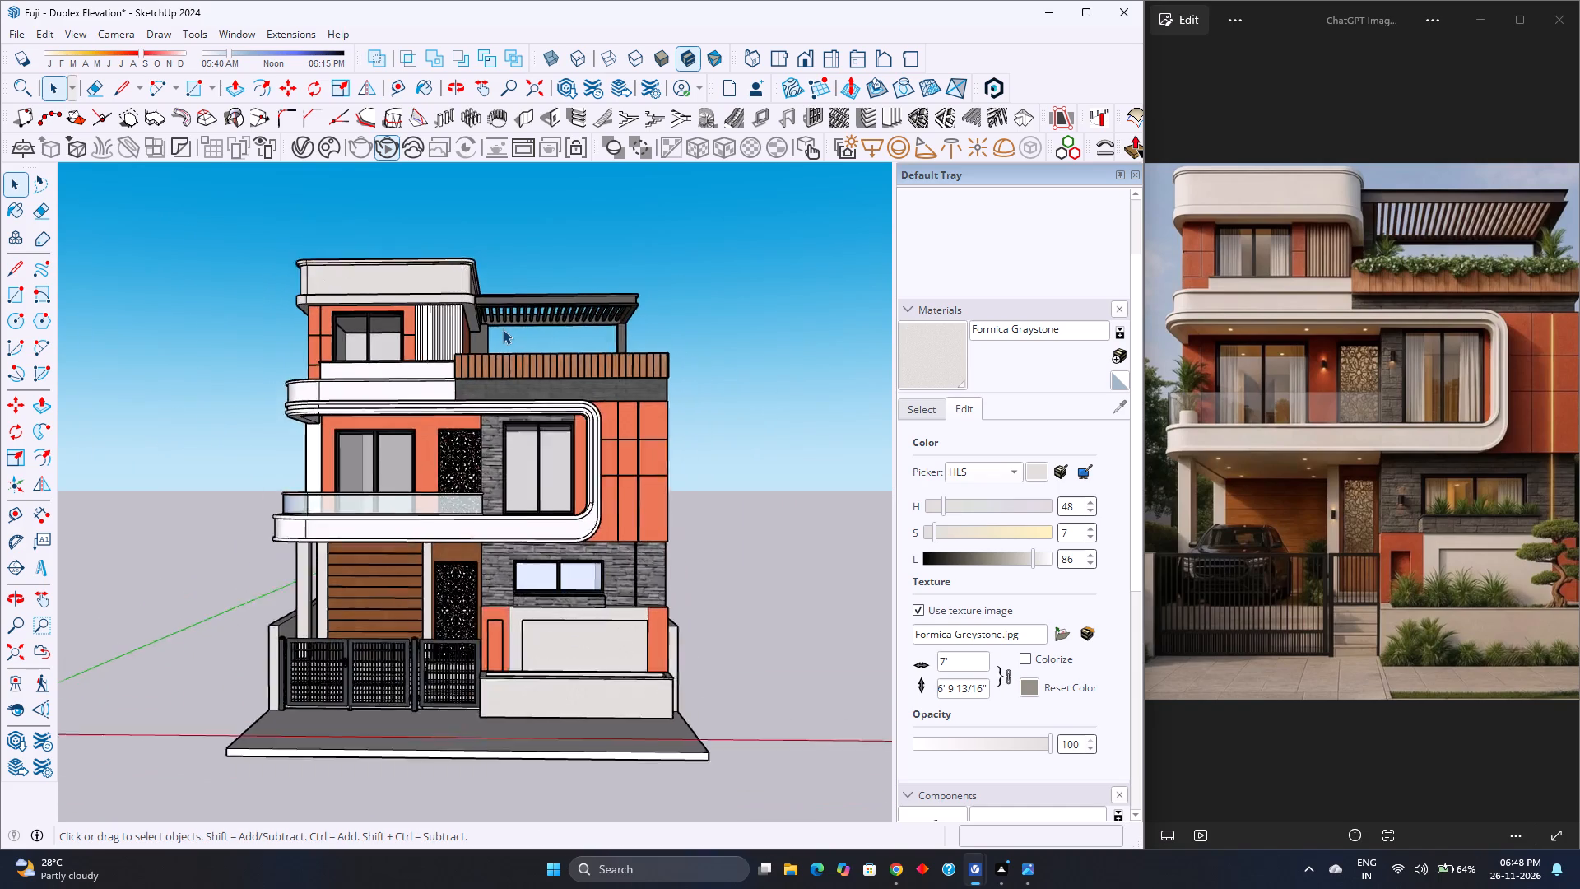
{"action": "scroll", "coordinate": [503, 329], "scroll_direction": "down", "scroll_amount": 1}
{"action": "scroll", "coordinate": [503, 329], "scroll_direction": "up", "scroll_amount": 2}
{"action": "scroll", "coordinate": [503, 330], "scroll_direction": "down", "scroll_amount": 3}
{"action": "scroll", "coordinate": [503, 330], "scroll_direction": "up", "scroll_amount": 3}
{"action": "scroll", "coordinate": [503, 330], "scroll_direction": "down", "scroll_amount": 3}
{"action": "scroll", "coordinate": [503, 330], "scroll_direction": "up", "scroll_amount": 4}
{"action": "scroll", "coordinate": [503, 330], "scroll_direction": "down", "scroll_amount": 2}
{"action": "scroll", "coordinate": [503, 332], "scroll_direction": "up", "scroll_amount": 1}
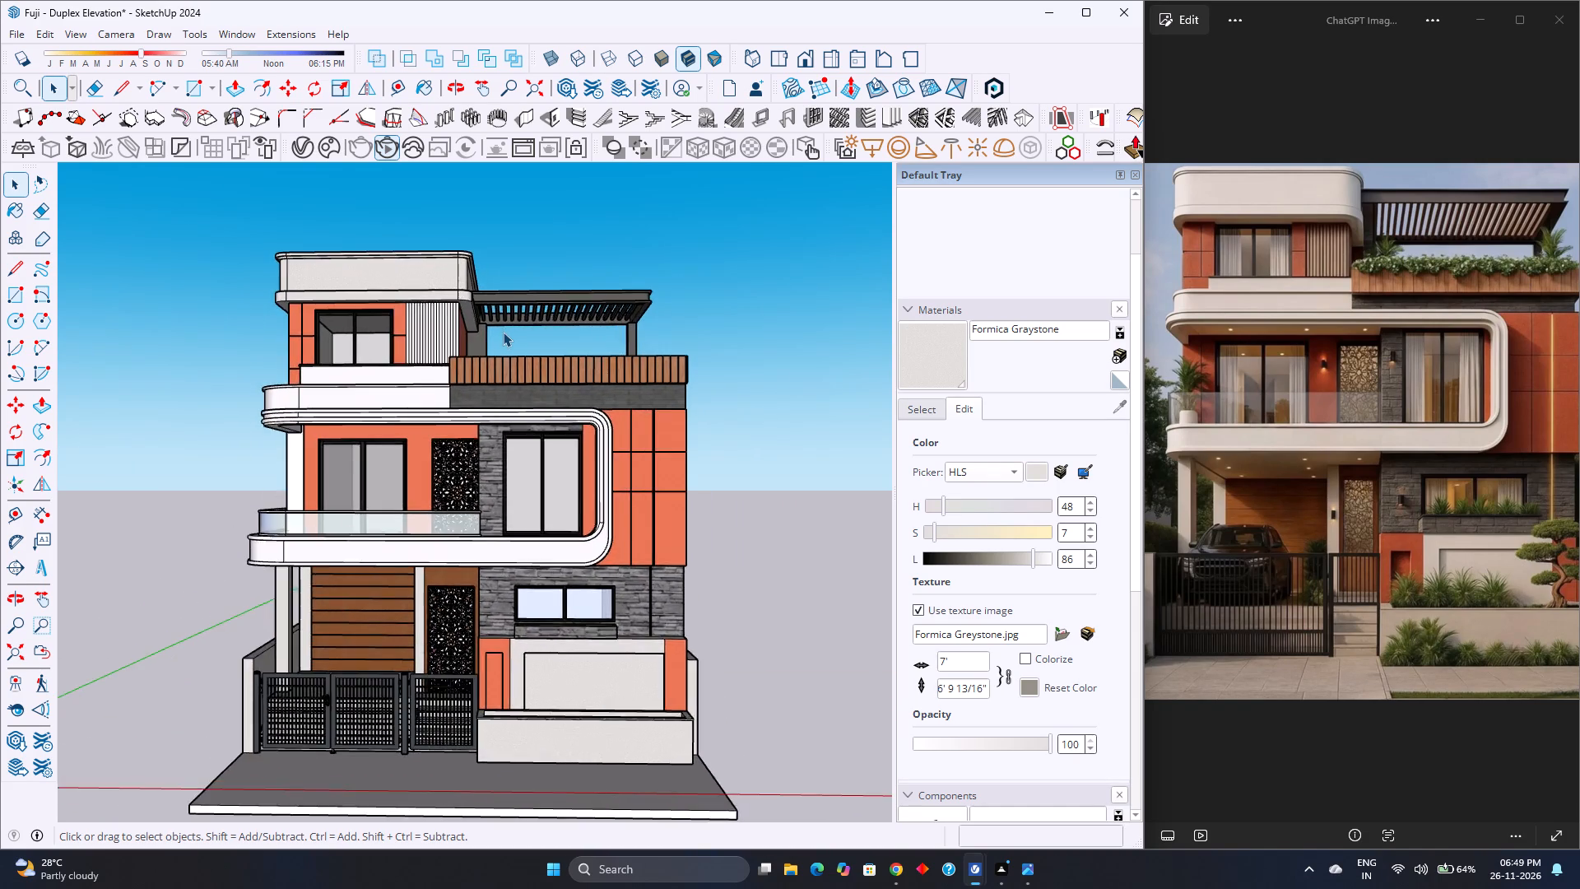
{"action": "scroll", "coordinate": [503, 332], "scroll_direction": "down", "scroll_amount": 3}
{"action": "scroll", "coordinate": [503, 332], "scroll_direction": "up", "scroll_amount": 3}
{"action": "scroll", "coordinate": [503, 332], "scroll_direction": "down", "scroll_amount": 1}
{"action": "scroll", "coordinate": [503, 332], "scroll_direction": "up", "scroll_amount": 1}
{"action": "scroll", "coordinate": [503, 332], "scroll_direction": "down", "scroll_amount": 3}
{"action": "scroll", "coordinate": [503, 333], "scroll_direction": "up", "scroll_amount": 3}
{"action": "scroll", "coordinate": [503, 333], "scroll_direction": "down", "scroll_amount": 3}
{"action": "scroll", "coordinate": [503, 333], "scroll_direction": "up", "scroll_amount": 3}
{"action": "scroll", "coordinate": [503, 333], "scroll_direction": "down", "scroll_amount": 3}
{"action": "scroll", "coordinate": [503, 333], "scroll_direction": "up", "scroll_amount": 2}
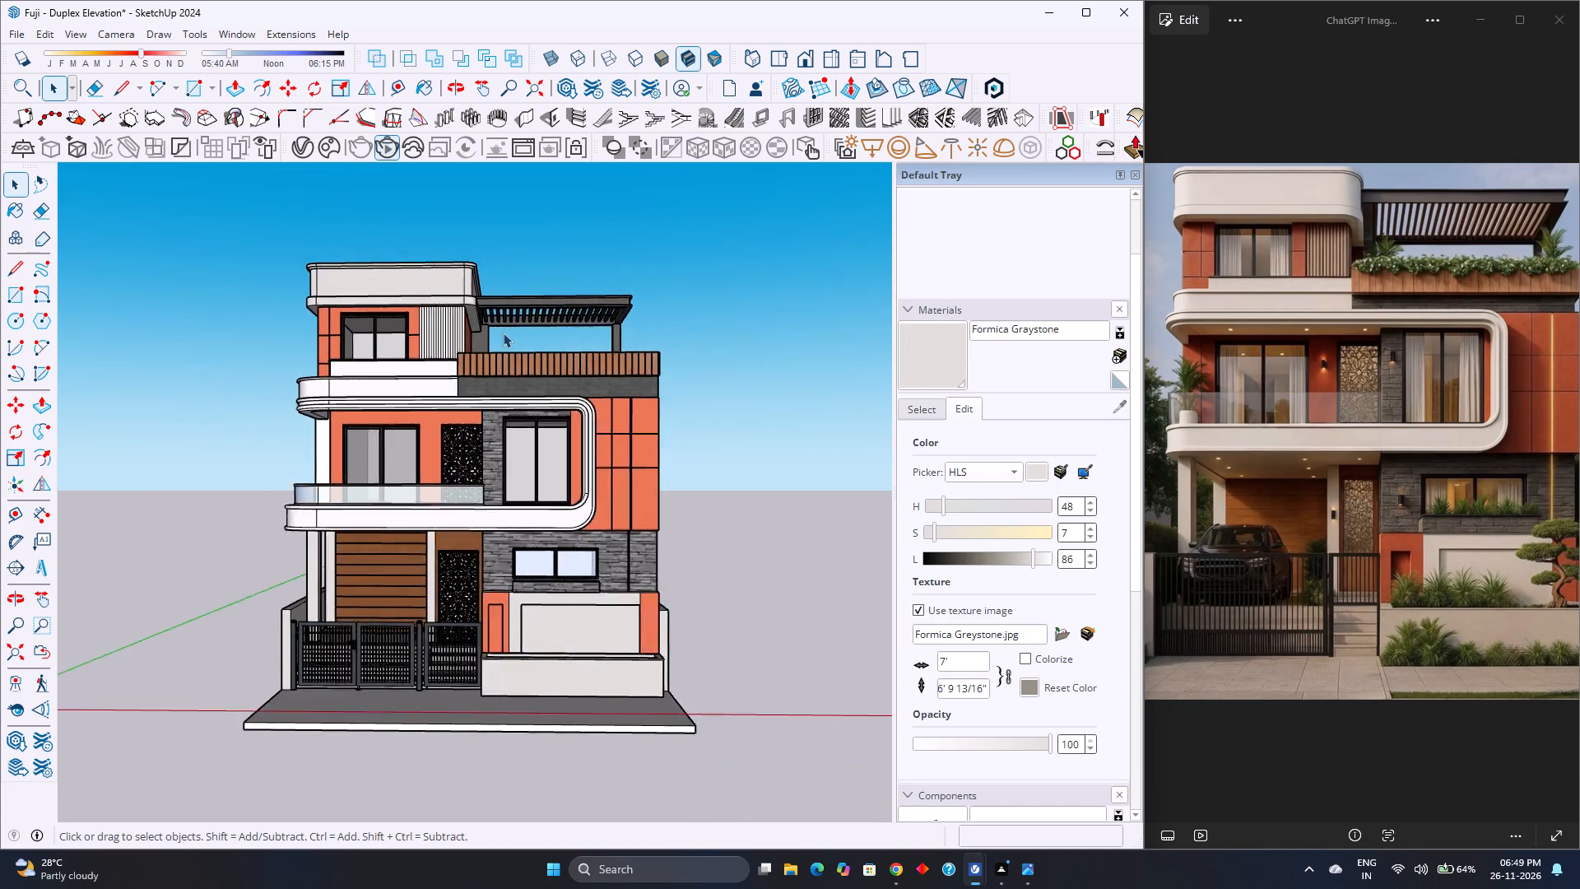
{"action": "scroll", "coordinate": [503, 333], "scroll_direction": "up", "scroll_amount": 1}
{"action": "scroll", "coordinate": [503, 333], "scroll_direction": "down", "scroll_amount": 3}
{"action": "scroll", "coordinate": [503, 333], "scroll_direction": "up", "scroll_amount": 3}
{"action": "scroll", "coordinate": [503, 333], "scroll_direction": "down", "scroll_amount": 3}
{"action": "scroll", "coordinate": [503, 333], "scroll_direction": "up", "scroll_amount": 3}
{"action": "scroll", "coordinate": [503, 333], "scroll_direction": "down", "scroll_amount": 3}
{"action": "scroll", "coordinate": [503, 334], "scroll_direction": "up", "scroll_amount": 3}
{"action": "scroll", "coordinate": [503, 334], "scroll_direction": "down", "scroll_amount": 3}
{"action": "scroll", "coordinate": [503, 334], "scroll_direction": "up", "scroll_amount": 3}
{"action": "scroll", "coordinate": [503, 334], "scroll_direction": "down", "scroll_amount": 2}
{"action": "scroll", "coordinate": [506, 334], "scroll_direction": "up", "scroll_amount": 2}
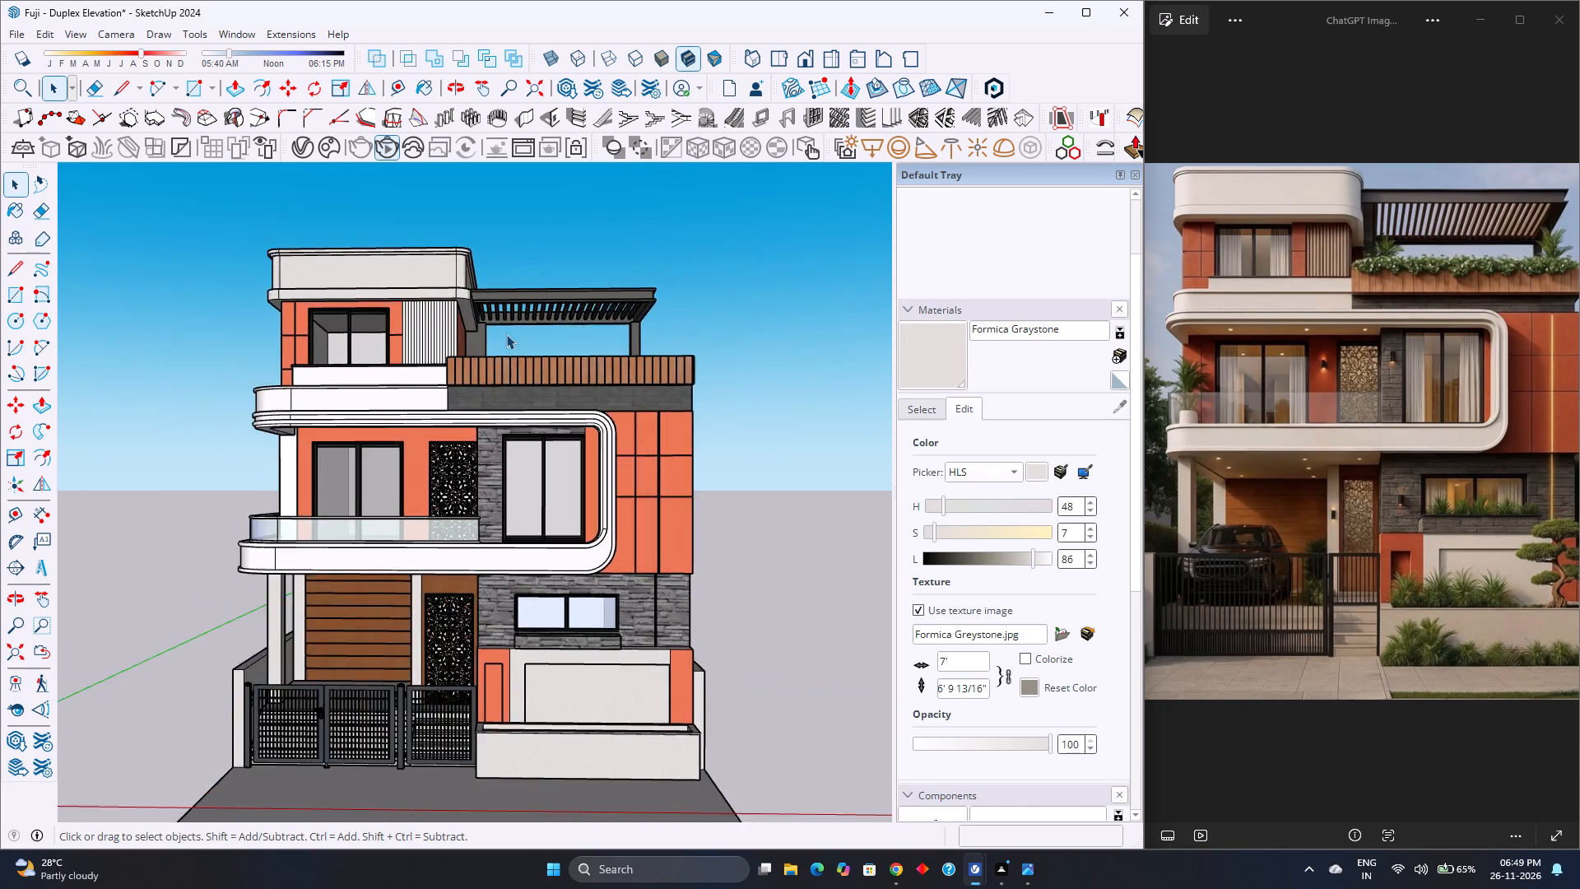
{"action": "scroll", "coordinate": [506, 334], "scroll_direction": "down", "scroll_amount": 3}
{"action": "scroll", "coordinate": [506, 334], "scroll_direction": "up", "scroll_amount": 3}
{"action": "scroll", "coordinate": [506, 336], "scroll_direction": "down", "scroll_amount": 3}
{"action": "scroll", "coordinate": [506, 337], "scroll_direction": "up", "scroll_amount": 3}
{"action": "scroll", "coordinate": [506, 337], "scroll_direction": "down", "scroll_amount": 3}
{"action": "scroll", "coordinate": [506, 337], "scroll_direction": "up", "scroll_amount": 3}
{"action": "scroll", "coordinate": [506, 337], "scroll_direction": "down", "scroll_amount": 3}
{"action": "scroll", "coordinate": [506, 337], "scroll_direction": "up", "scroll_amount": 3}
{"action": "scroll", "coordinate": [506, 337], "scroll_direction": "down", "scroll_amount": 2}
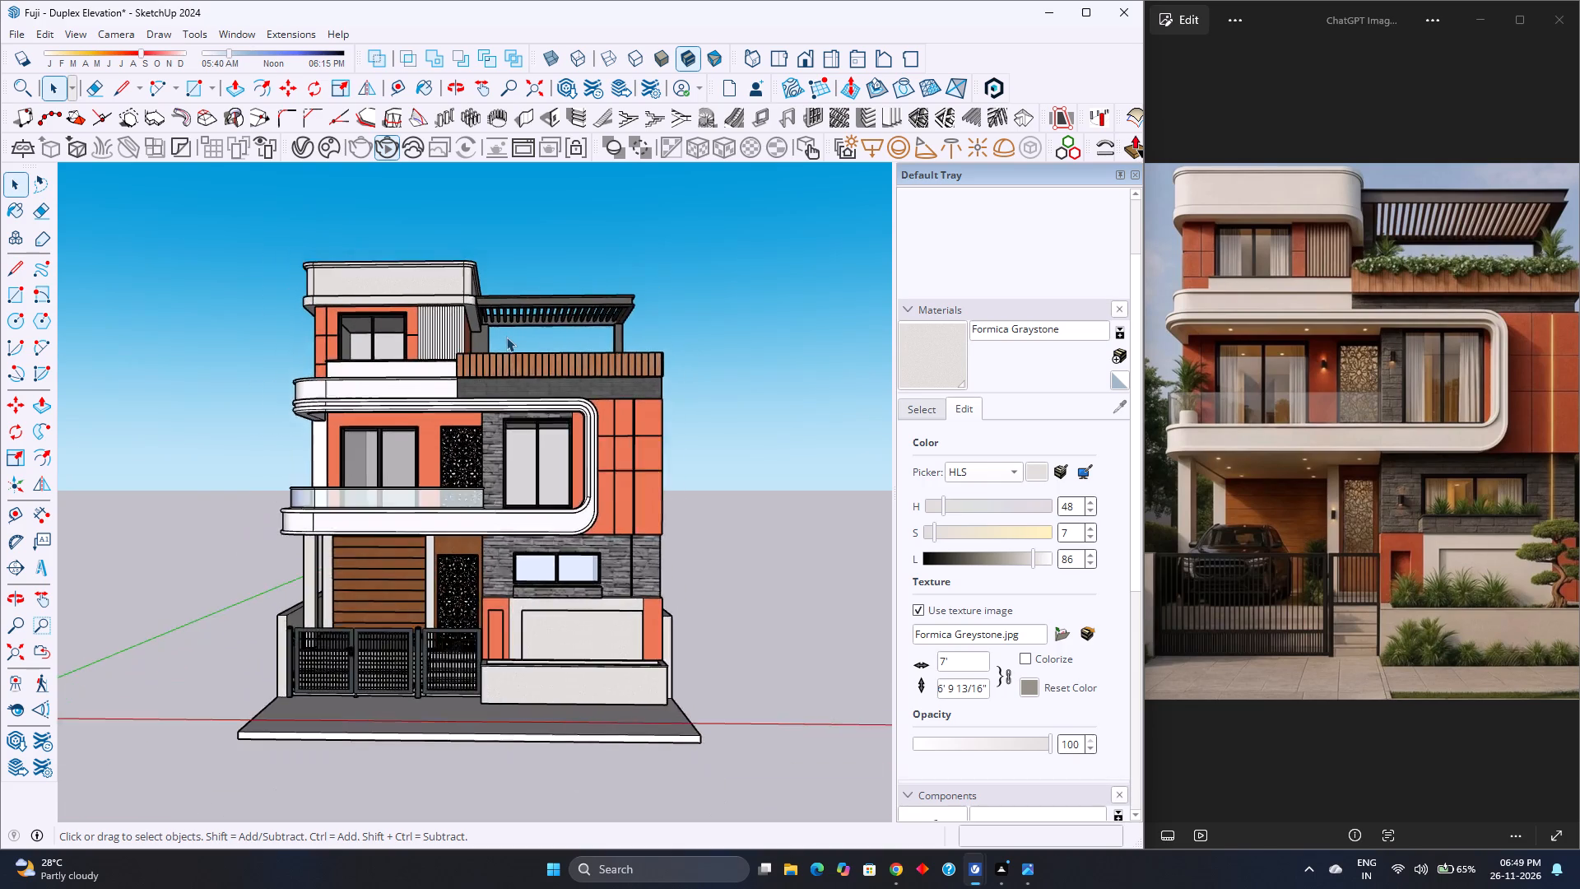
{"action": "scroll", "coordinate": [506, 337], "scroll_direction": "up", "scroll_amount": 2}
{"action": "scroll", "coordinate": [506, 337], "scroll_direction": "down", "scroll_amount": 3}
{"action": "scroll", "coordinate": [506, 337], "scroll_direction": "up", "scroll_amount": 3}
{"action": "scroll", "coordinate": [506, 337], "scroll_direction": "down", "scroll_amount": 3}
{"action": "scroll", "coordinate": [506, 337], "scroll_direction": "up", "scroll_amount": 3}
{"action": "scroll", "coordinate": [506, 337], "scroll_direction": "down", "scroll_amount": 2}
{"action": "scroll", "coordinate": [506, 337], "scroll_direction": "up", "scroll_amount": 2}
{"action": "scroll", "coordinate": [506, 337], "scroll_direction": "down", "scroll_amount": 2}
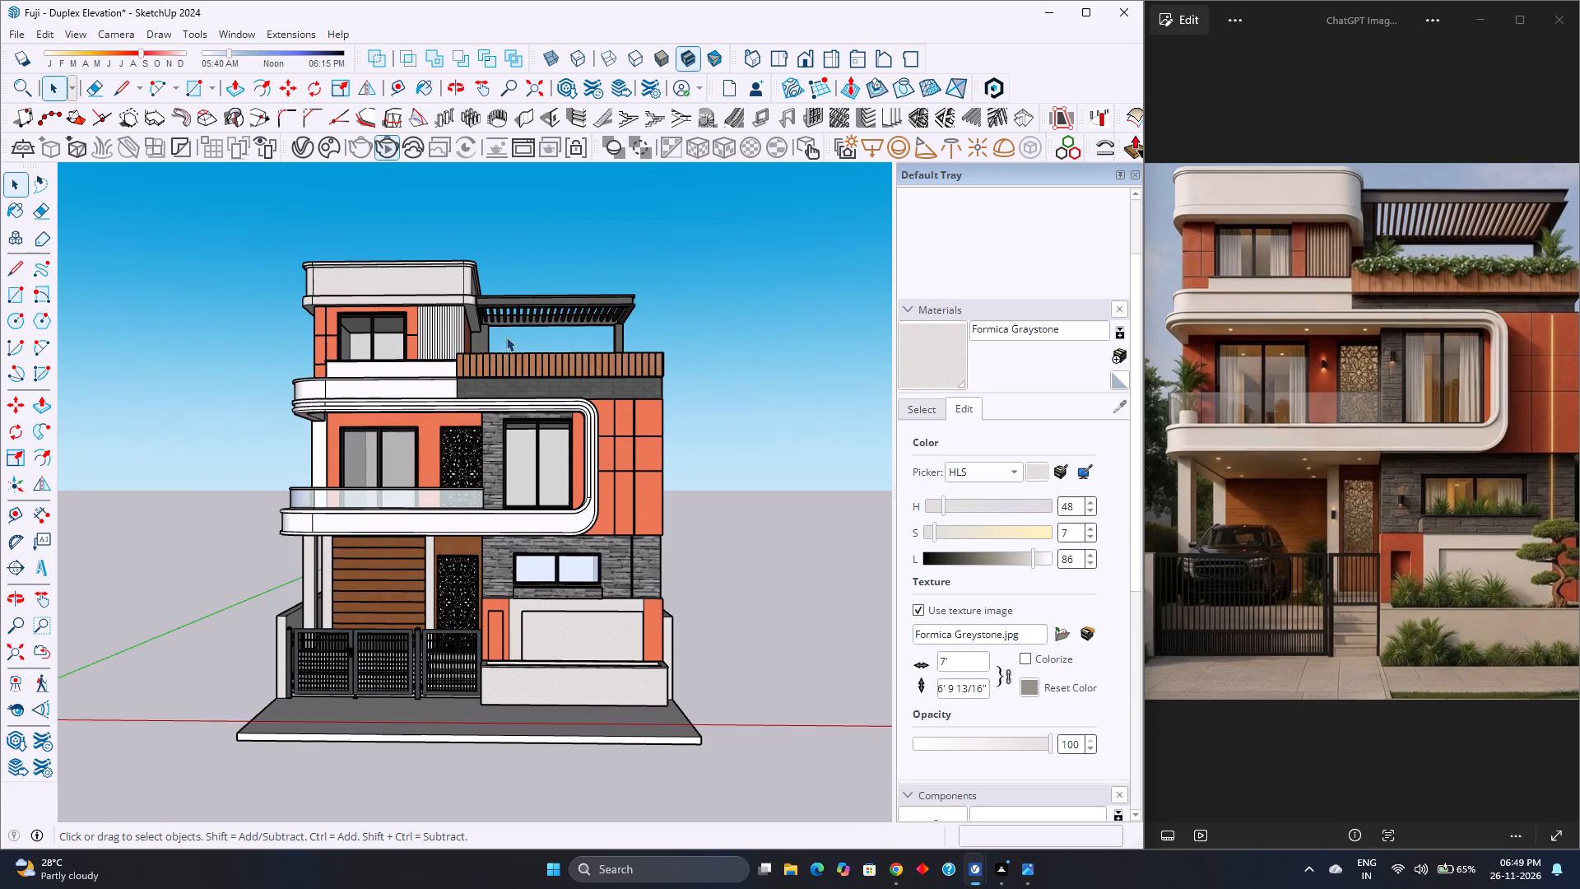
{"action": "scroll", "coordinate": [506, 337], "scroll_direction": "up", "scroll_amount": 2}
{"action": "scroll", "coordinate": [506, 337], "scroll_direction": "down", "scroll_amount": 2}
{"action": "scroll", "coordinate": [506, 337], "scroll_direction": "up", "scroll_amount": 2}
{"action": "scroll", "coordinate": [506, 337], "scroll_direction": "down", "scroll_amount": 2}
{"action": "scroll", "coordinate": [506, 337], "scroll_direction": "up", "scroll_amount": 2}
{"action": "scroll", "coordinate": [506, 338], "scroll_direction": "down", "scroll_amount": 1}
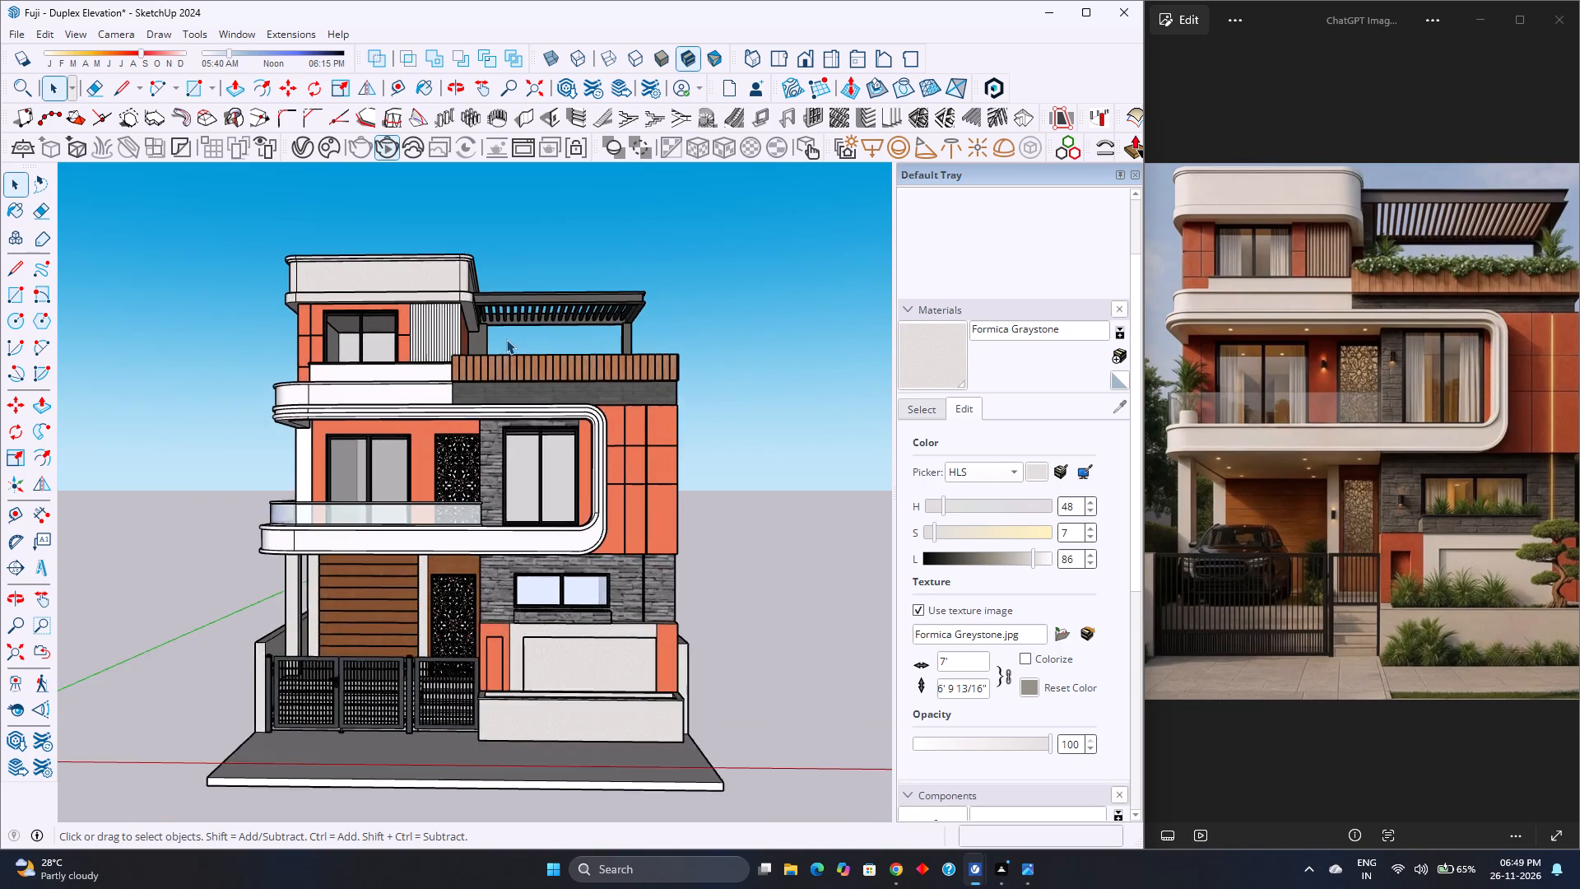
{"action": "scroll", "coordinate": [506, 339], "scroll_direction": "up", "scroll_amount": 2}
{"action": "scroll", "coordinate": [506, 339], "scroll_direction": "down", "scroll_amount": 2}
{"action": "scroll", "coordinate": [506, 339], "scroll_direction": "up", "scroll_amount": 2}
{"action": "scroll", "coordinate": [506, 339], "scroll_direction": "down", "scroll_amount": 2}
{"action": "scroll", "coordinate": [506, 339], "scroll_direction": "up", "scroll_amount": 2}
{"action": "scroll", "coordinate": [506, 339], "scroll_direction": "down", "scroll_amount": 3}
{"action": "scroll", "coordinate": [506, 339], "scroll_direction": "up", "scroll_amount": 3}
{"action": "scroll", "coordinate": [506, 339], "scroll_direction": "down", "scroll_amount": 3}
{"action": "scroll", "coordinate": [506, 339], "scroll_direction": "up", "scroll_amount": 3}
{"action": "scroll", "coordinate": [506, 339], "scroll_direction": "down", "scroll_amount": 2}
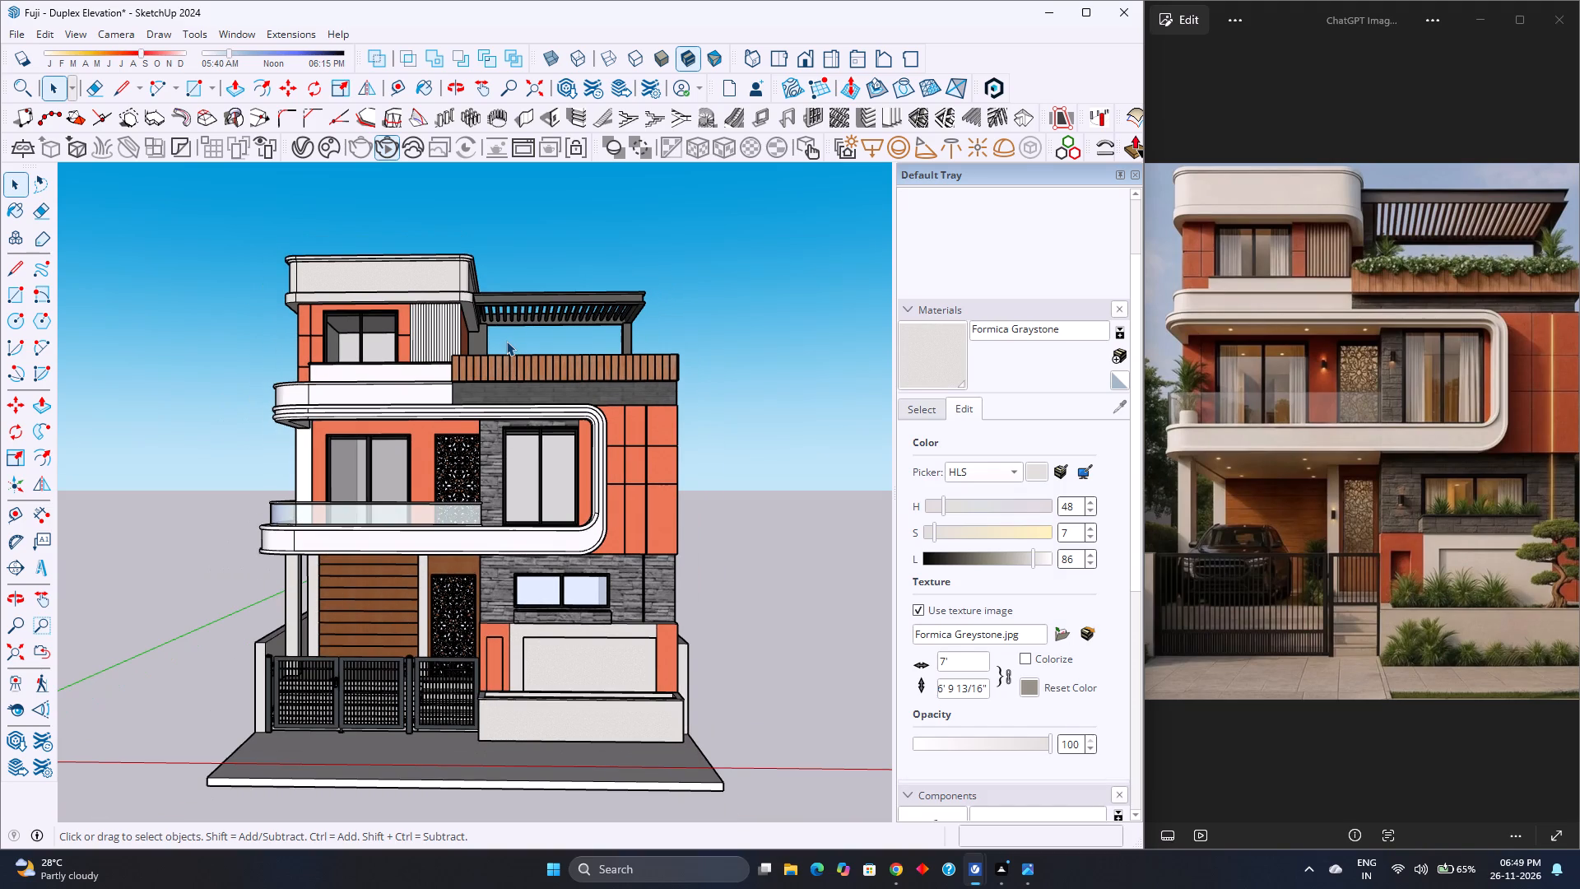
Compare the front elevation's roof parapet, terrace pergola, curved balcony frame and orange wall panels with the reference image.
{"action": "scroll", "coordinate": [506, 341], "scroll_direction": "up", "scroll_amount": 3}
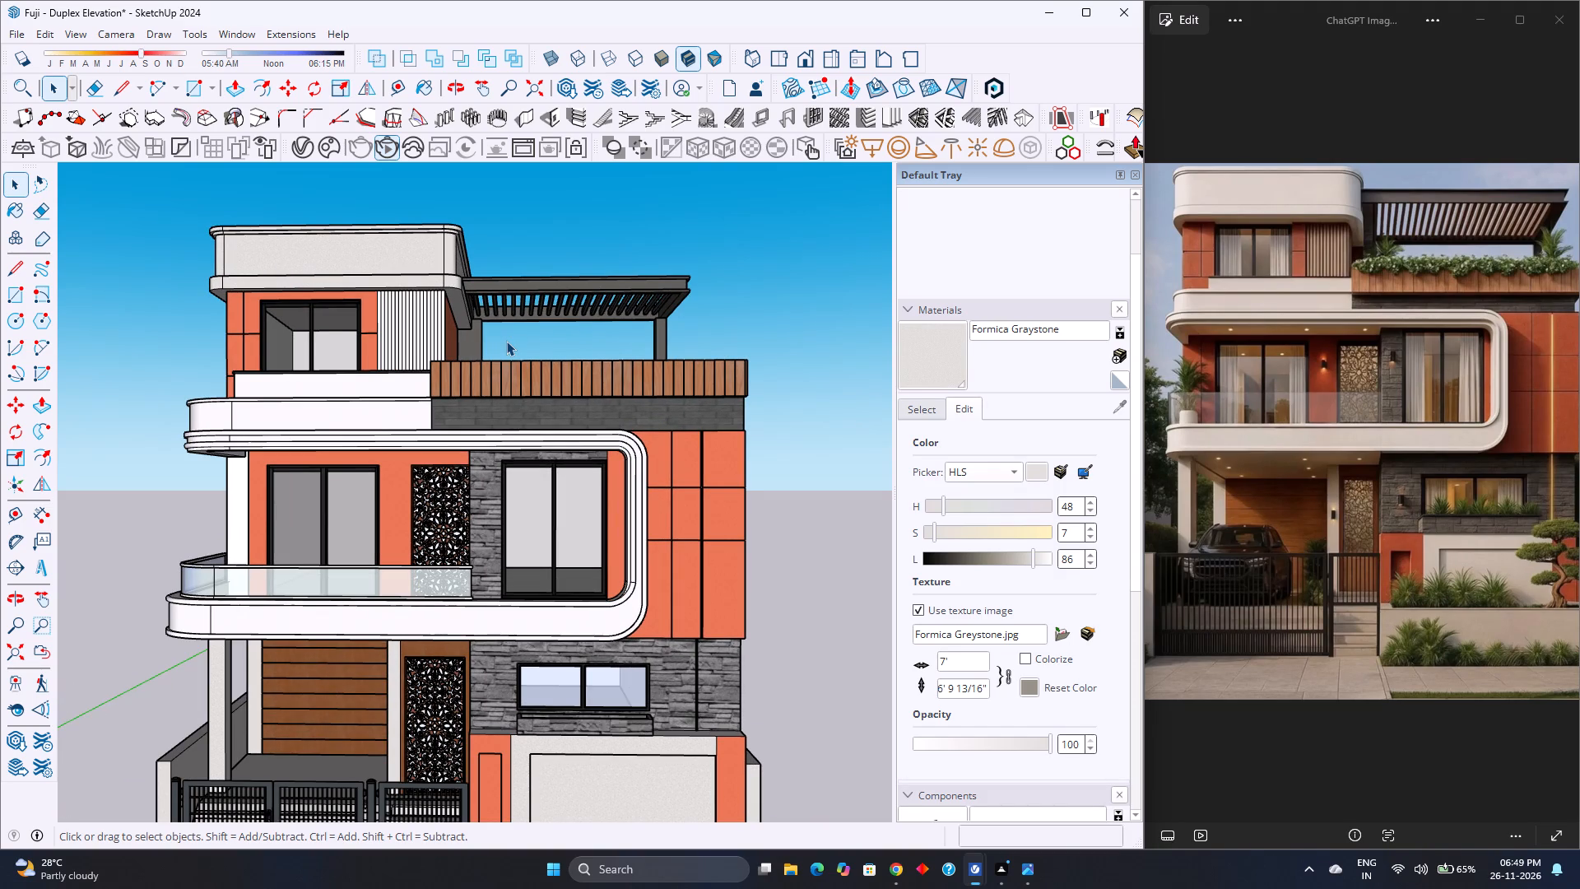
{"action": "scroll", "coordinate": [506, 341], "scroll_direction": "down", "scroll_amount": 4}
{"action": "scroll", "coordinate": [506, 341], "scroll_direction": "up", "scroll_amount": 3}
{"action": "scroll", "coordinate": [506, 341], "scroll_direction": "down", "scroll_amount": 3}
{"action": "scroll", "coordinate": [506, 341], "scroll_direction": "up", "scroll_amount": 3}
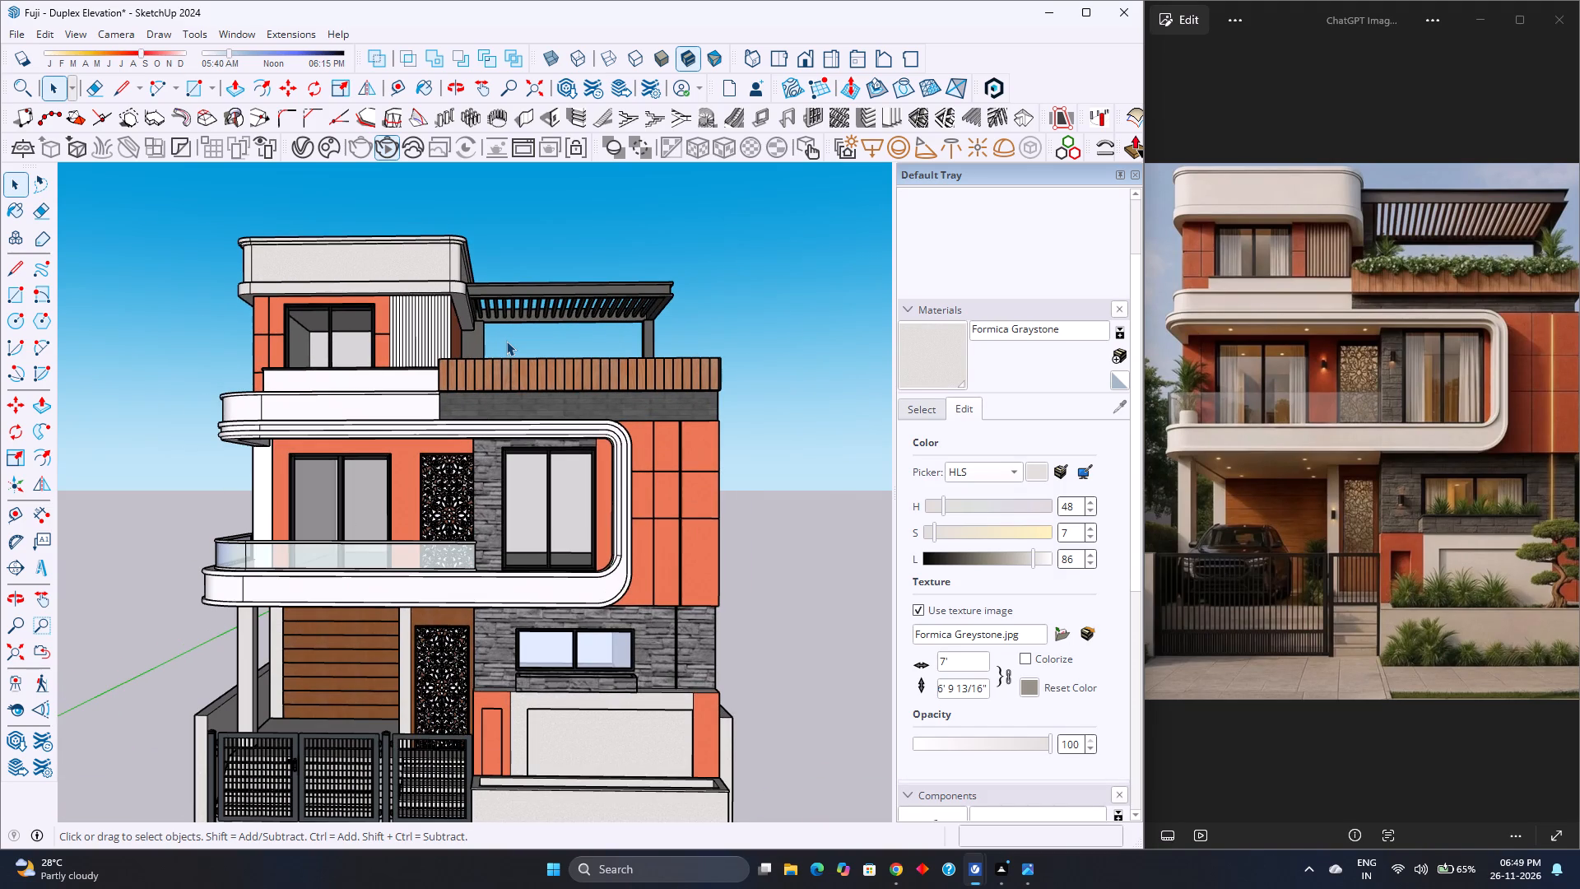
{"action": "scroll", "coordinate": [506, 341], "scroll_direction": "down", "scroll_amount": 4}
{"action": "scroll", "coordinate": [506, 341], "scroll_direction": "up", "scroll_amount": 5}
{"action": "scroll", "coordinate": [506, 341], "scroll_direction": "down", "scroll_amount": 4}
{"action": "scroll", "coordinate": [506, 341], "scroll_direction": "up", "scroll_amount": 3}
{"action": "scroll", "coordinate": [506, 341], "scroll_direction": "down", "scroll_amount": 2}
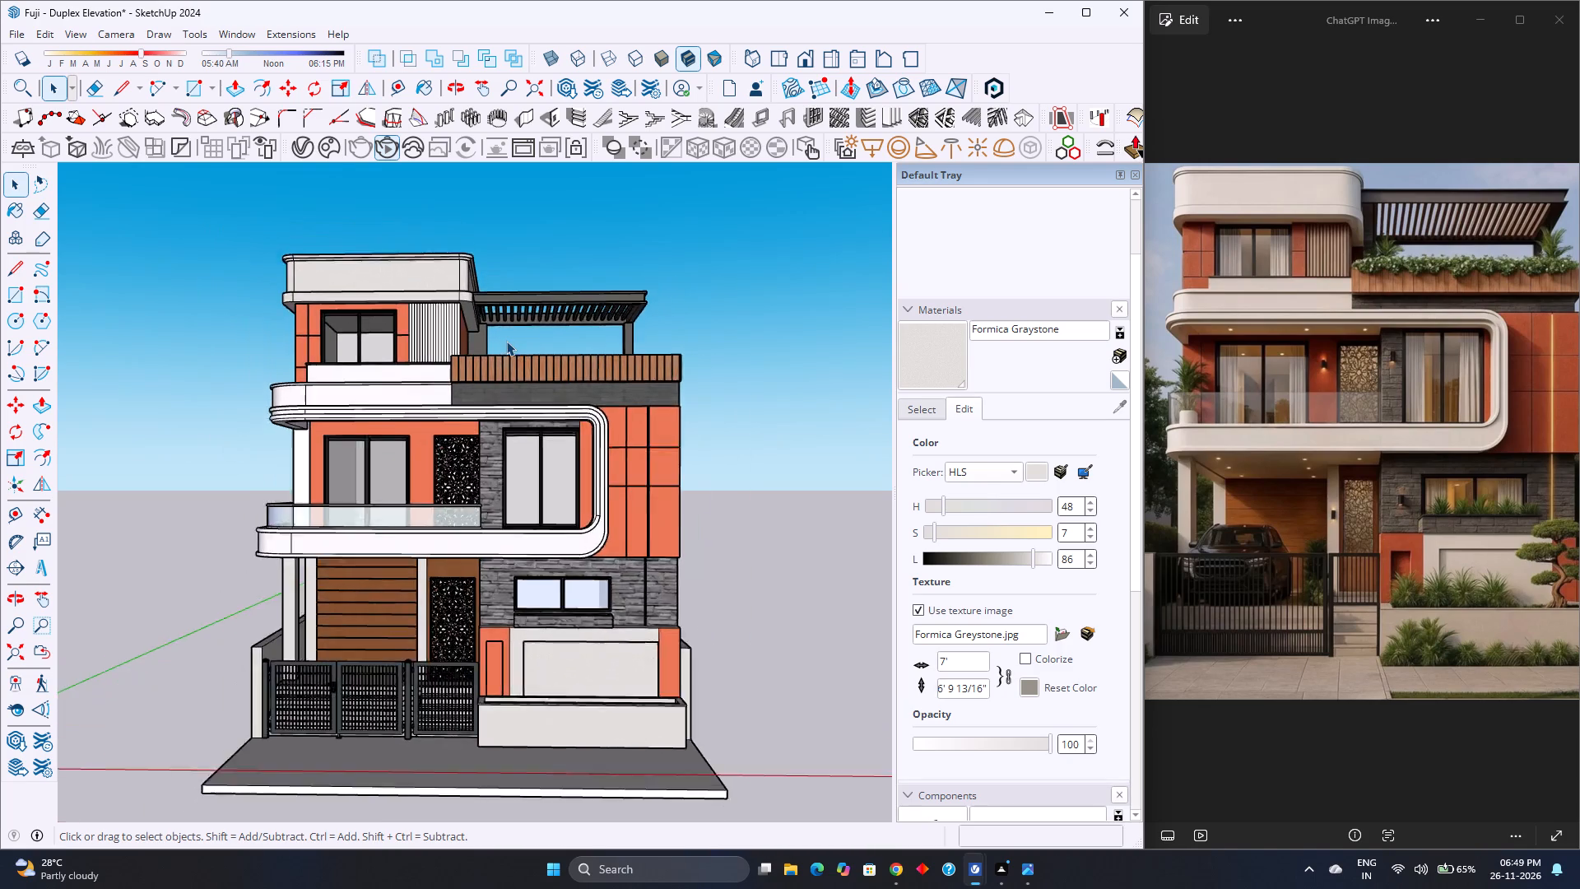
{"action": "scroll", "coordinate": [506, 341], "scroll_direction": "down", "scroll_amount": 2}
{"action": "scroll", "coordinate": [506, 341], "scroll_direction": "up", "scroll_amount": 4}
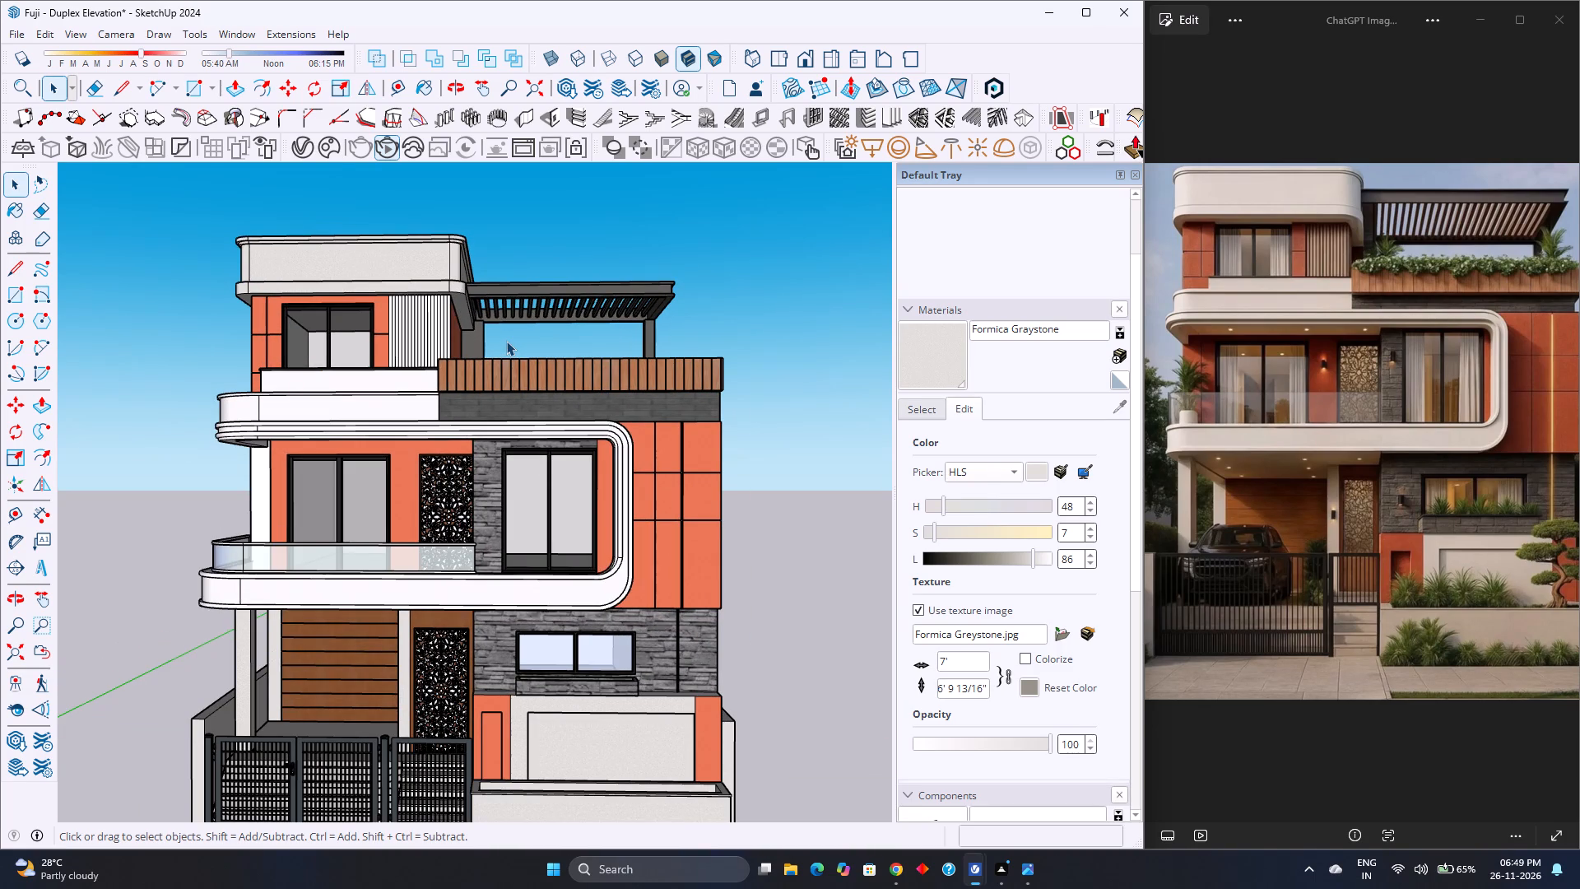
{"action": "scroll", "coordinate": [506, 341], "scroll_direction": "up", "scroll_amount": 2}
{"action": "scroll", "coordinate": [506, 341], "scroll_direction": "down", "scroll_amount": 3}
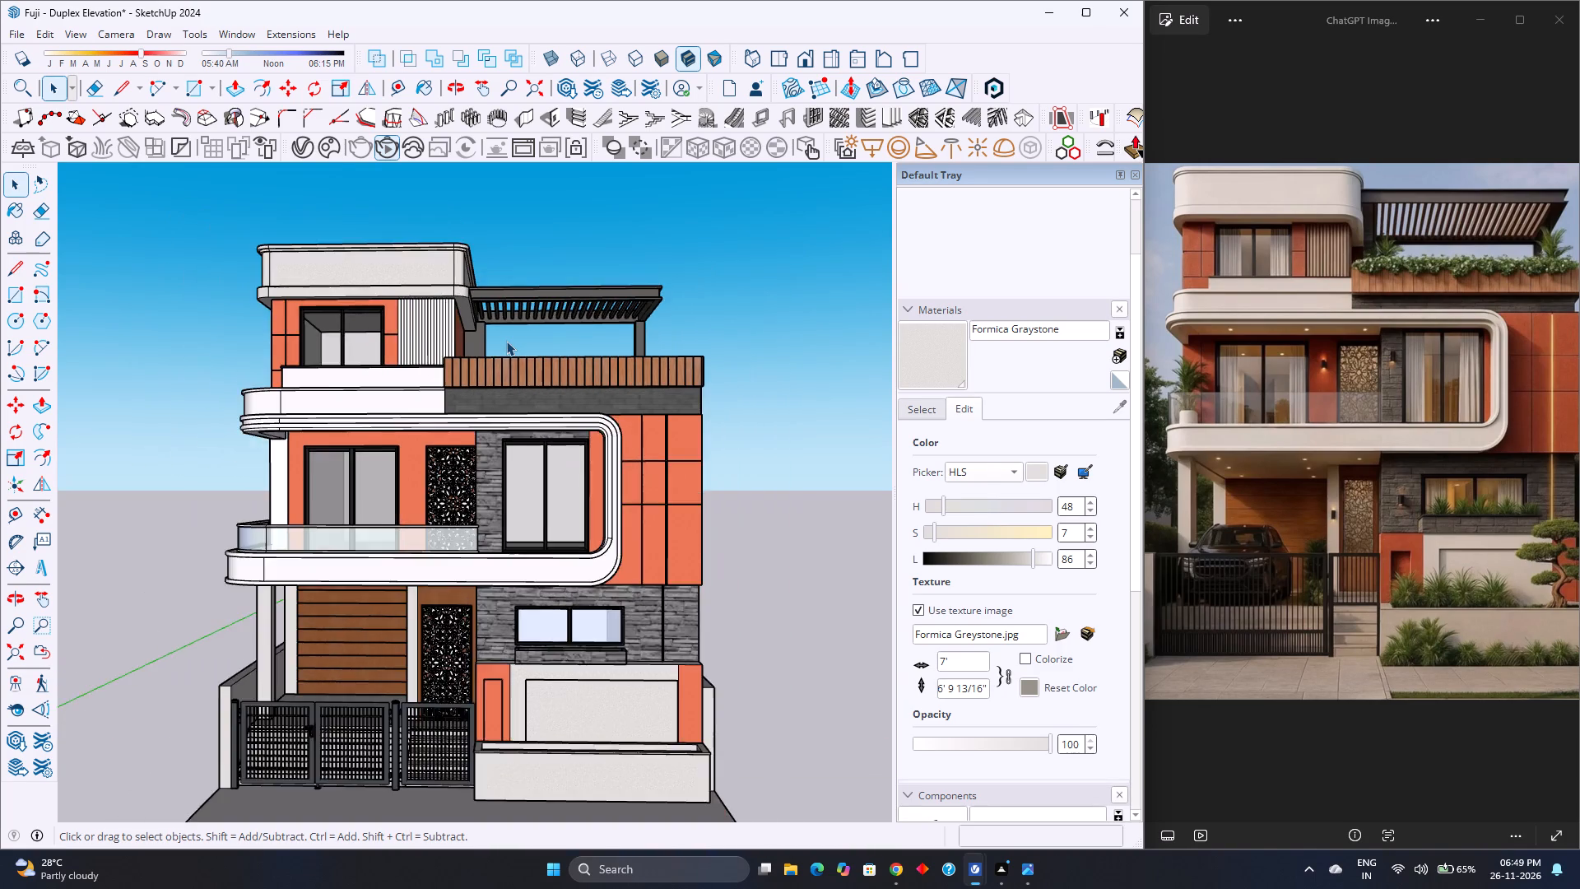
{"action": "scroll", "coordinate": [506, 341], "scroll_direction": "up", "scroll_amount": 3}
{"action": "scroll", "coordinate": [506, 341], "scroll_direction": "down", "scroll_amount": 3}
{"action": "scroll", "coordinate": [506, 341], "scroll_direction": "up", "scroll_amount": 2}
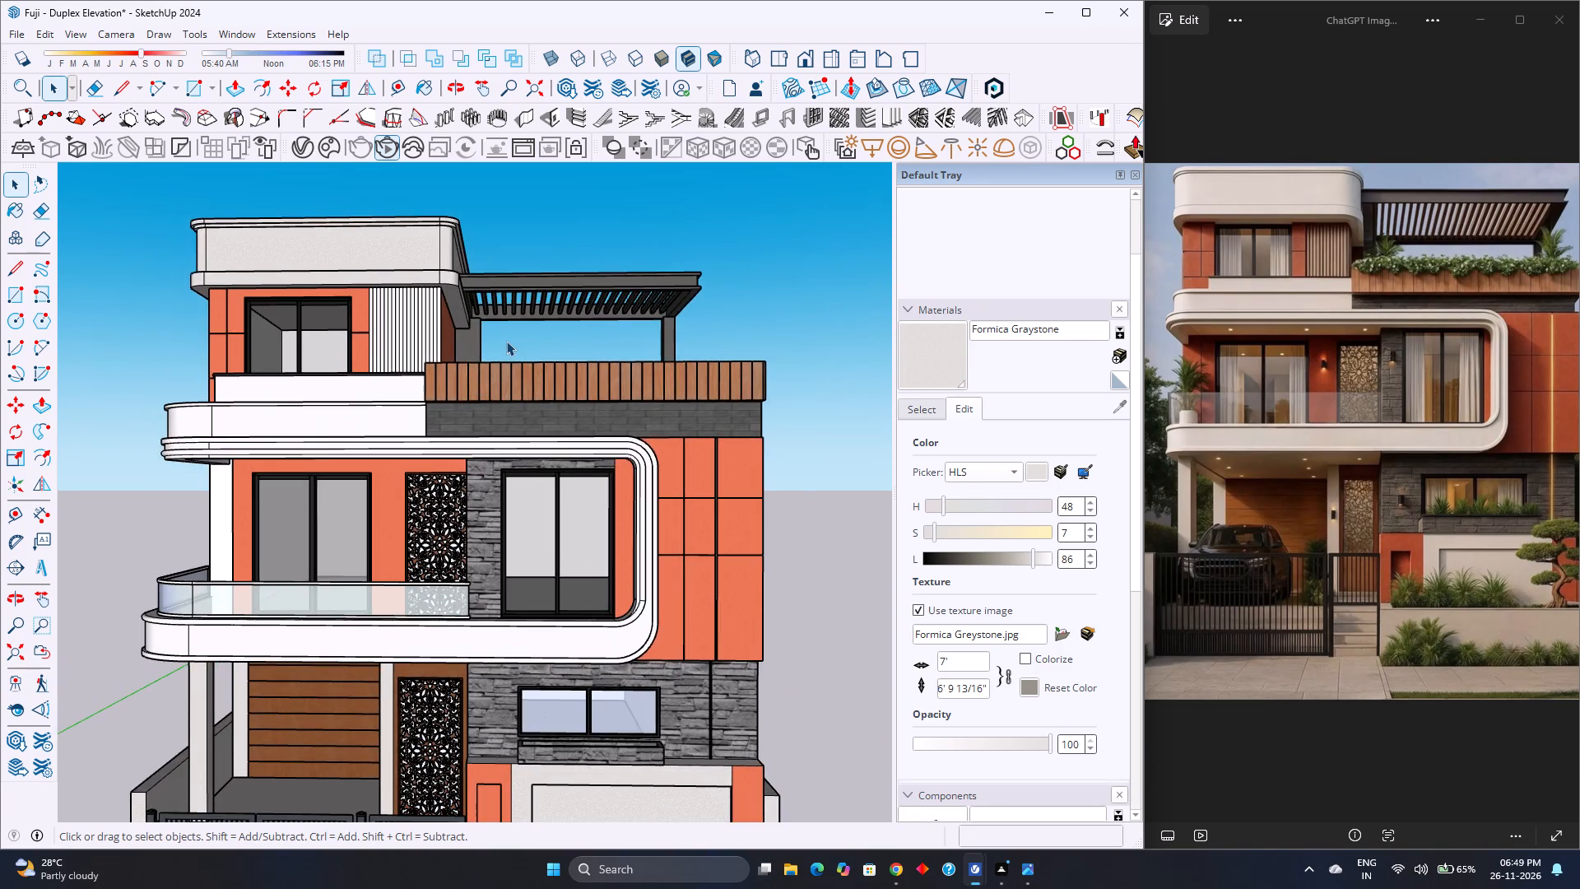
{"action": "scroll", "coordinate": [506, 341], "scroll_direction": "up", "scroll_amount": 1}
{"action": "scroll", "coordinate": [506, 341], "scroll_direction": "down", "scroll_amount": 3}
{"action": "scroll", "coordinate": [506, 342], "scroll_direction": "up", "scroll_amount": 3}
{"action": "scroll", "coordinate": [506, 342], "scroll_direction": "down", "scroll_amount": 3}
{"action": "scroll", "coordinate": [506, 342], "scroll_direction": "up", "scroll_amount": 3}
{"action": "scroll", "coordinate": [506, 342], "scroll_direction": "down", "scroll_amount": 2}
{"action": "scroll", "coordinate": [506, 342], "scroll_direction": "up", "scroll_amount": 2}
{"action": "scroll", "coordinate": [506, 342], "scroll_direction": "down", "scroll_amount": 2}
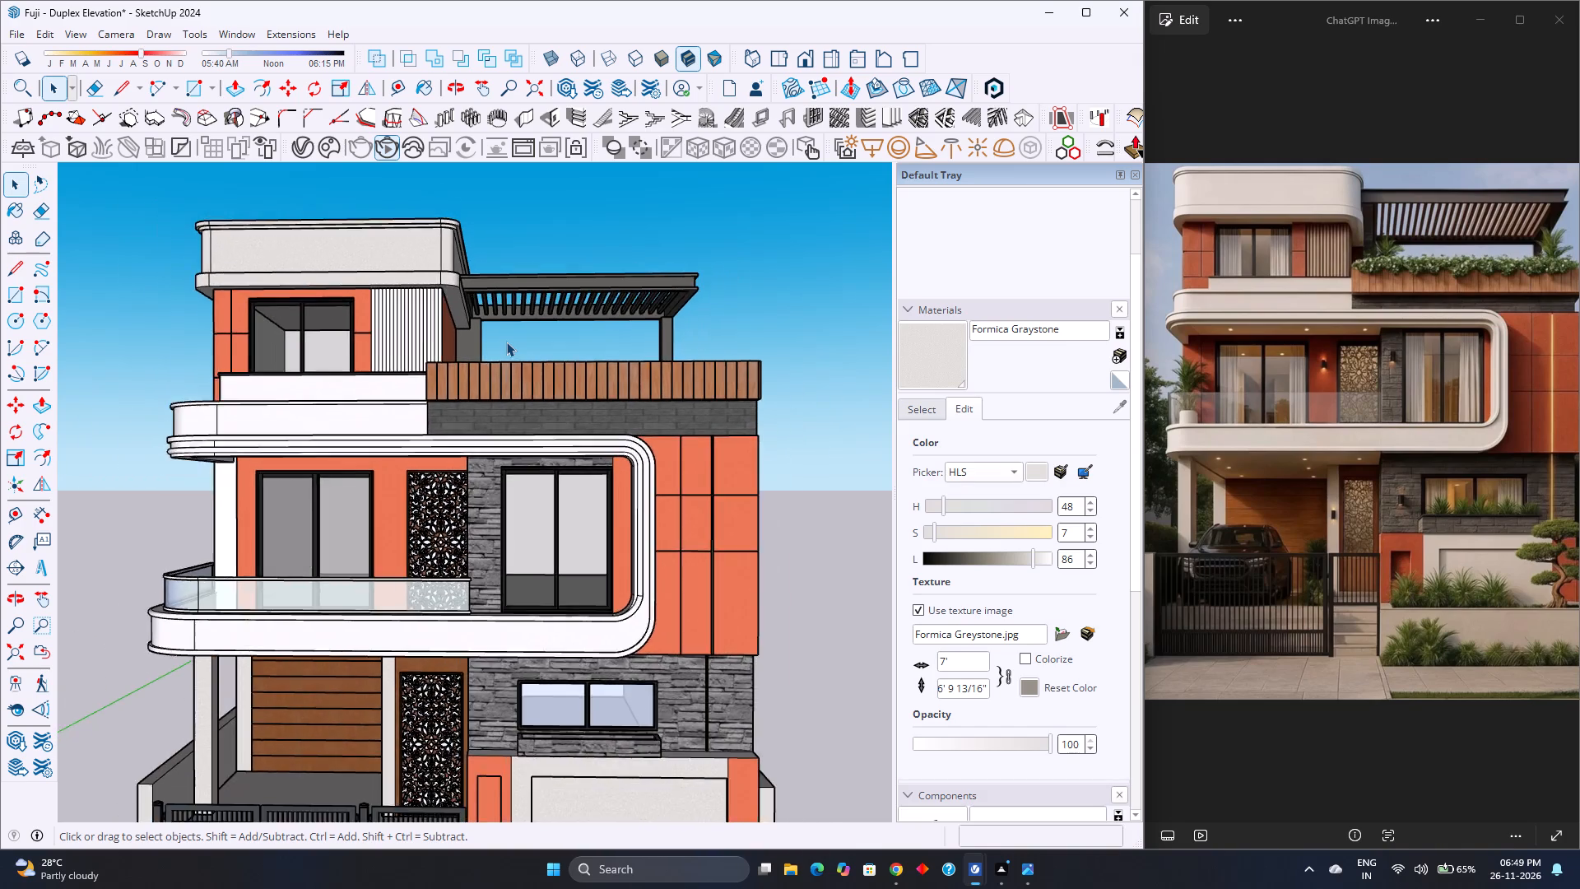
Examine the pergola, wood-clad terrace parapet, grey stone band and first-floor windows at closer range against the reference image.
{"action": "scroll", "coordinate": [506, 342], "scroll_direction": "up", "scroll_amount": 2}
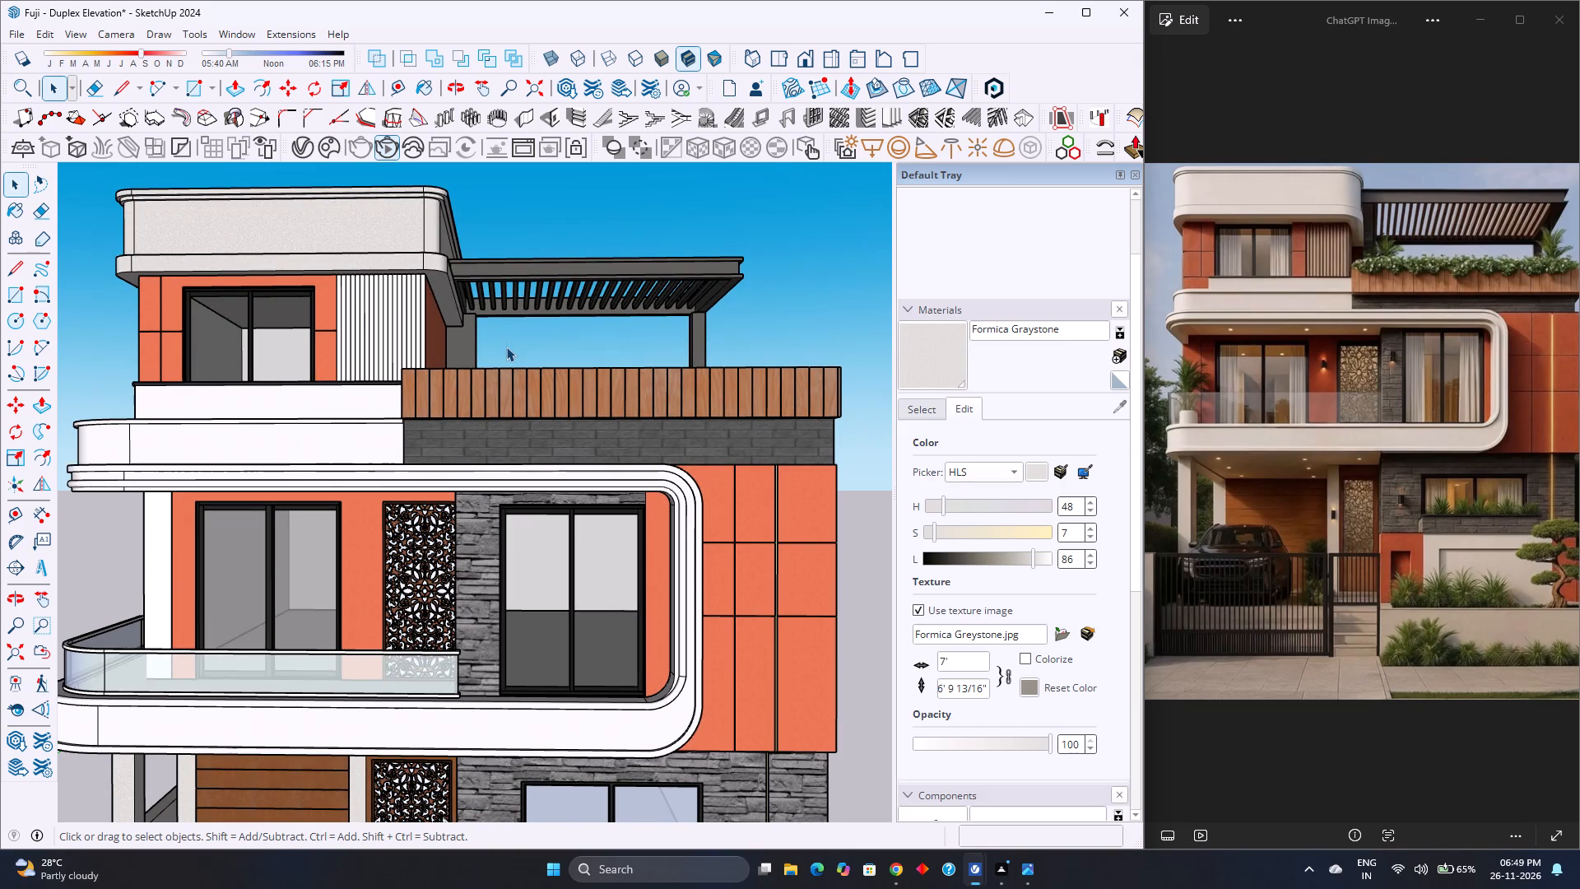
{"action": "scroll", "coordinate": [506, 347], "scroll_direction": "down", "scroll_amount": 4}
{"action": "scroll", "coordinate": [506, 347], "scroll_direction": "up", "scroll_amount": 3}
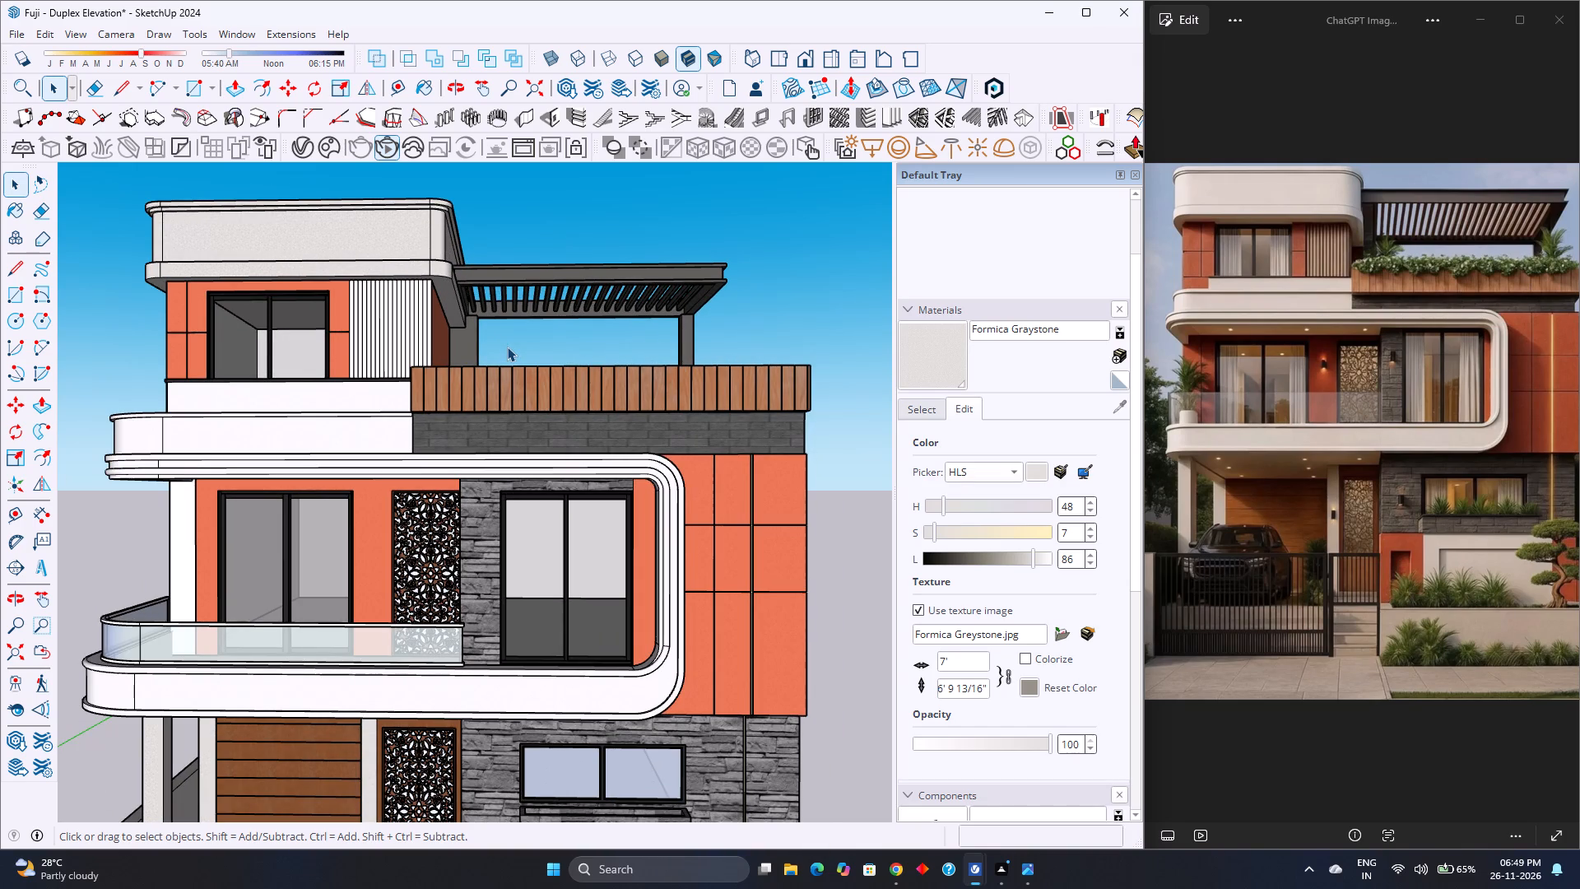
{"action": "scroll", "coordinate": [501, 347], "scroll_direction": "down", "scroll_amount": 3}
{"action": "scroll", "coordinate": [500, 348], "scroll_direction": "up", "scroll_amount": 4}
{"action": "scroll", "coordinate": [500, 350], "scroll_direction": "down", "scroll_amount": 4}
{"action": "scroll", "coordinate": [500, 350], "scroll_direction": "up", "scroll_amount": 1}
{"action": "scroll", "coordinate": [502, 364], "scroll_direction": "down", "scroll_amount": 1}
{"action": "scroll", "coordinate": [502, 364], "scroll_direction": "up", "scroll_amount": 3}
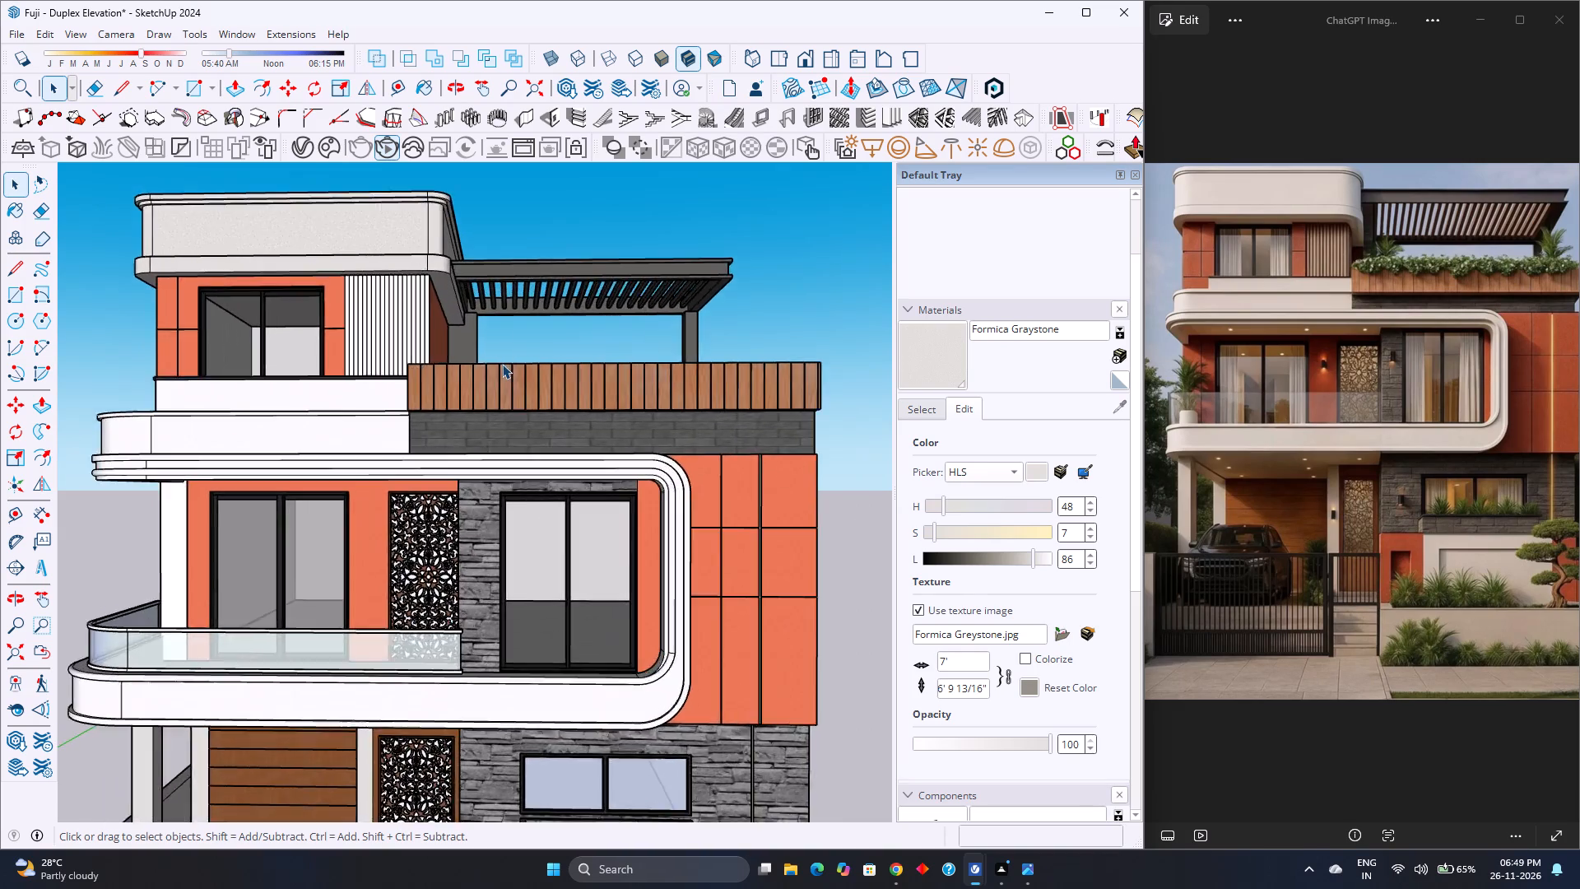
{"action": "scroll", "coordinate": [502, 364], "scroll_direction": "down", "scroll_amount": 3}
{"action": "scroll", "coordinate": [502, 364], "scroll_direction": "up", "scroll_amount": 3}
{"action": "scroll", "coordinate": [502, 364], "scroll_direction": "down", "scroll_amount": 2}
{"action": "scroll", "coordinate": [502, 364], "scroll_direction": "up", "scroll_amount": 3}
{"action": "scroll", "coordinate": [502, 364], "scroll_direction": "down", "scroll_amount": 3}
{"action": "scroll", "coordinate": [502, 364], "scroll_direction": "up", "scroll_amount": 2}
{"action": "scroll", "coordinate": [502, 364], "scroll_direction": "down", "scroll_amount": 2}
{"action": "scroll", "coordinate": [502, 364], "scroll_direction": "up", "scroll_amount": 3}
{"action": "scroll", "coordinate": [502, 364], "scroll_direction": "down", "scroll_amount": 3}
{"action": "scroll", "coordinate": [502, 364], "scroll_direction": "up", "scroll_amount": 2}
{"action": "scroll", "coordinate": [502, 364], "scroll_direction": "down", "scroll_amount": 2}
{"action": "scroll", "coordinate": [502, 365], "scroll_direction": "up", "scroll_amount": 3}
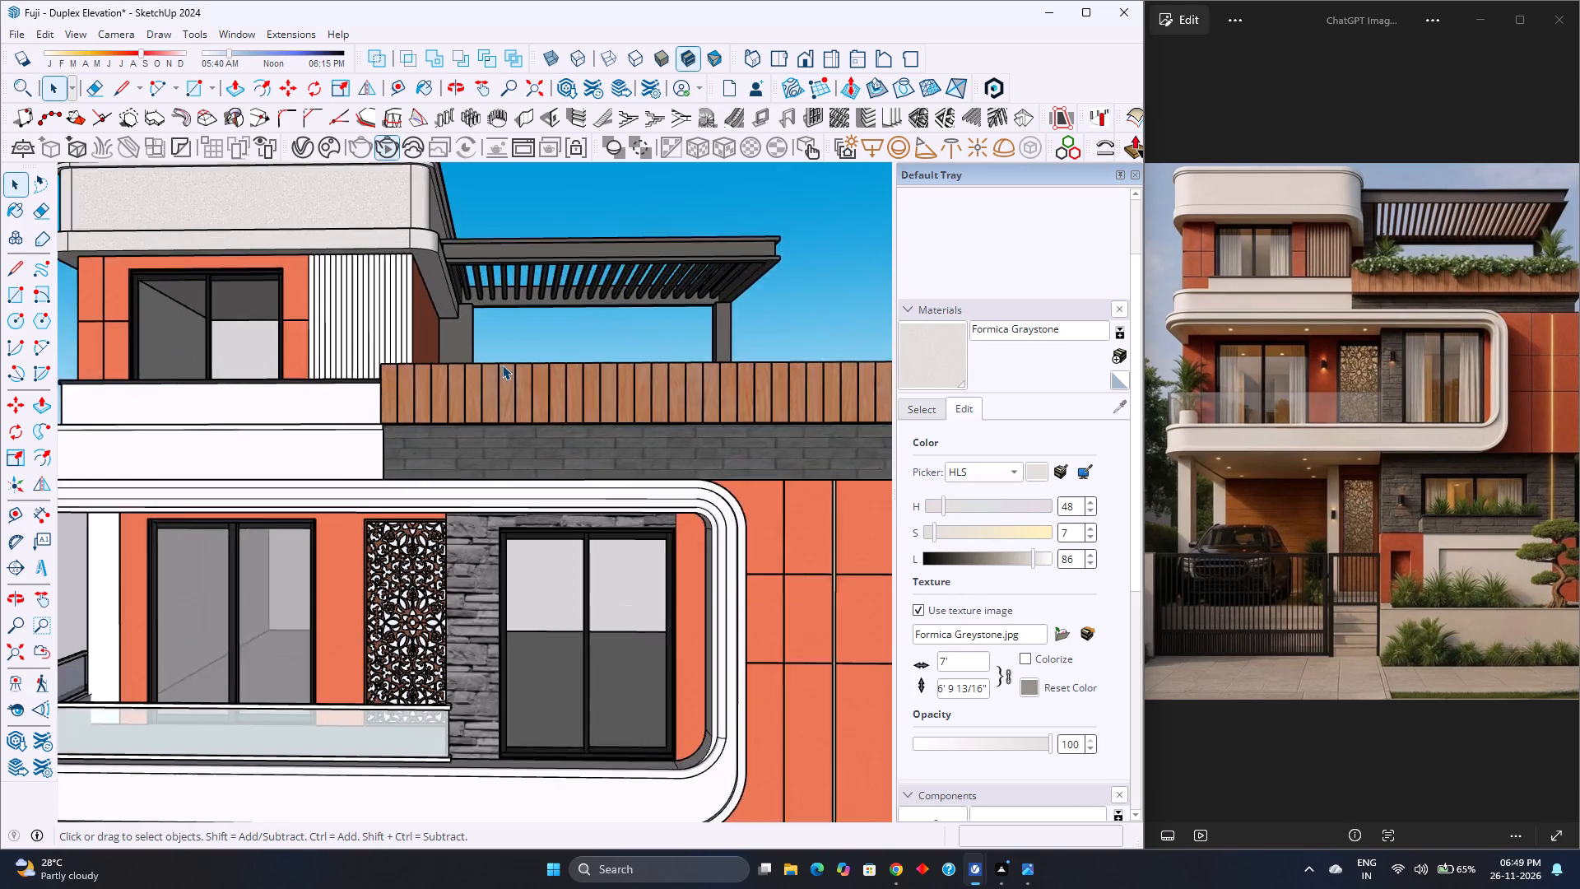
{"action": "scroll", "coordinate": [502, 365], "scroll_direction": "down", "scroll_amount": 3}
{"action": "scroll", "coordinate": [502, 365], "scroll_direction": "up", "scroll_amount": 4}
{"action": "scroll", "coordinate": [502, 365], "scroll_direction": "down", "scroll_amount": 3}
{"action": "scroll", "coordinate": [502, 365], "scroll_direction": "up", "scroll_amount": 3}
{"action": "scroll", "coordinate": [502, 365], "scroll_direction": "down", "scroll_amount": 4}
{"action": "scroll", "coordinate": [502, 365], "scroll_direction": "up", "scroll_amount": 3}
{"action": "scroll", "coordinate": [502, 365], "scroll_direction": "down", "scroll_amount": 2}
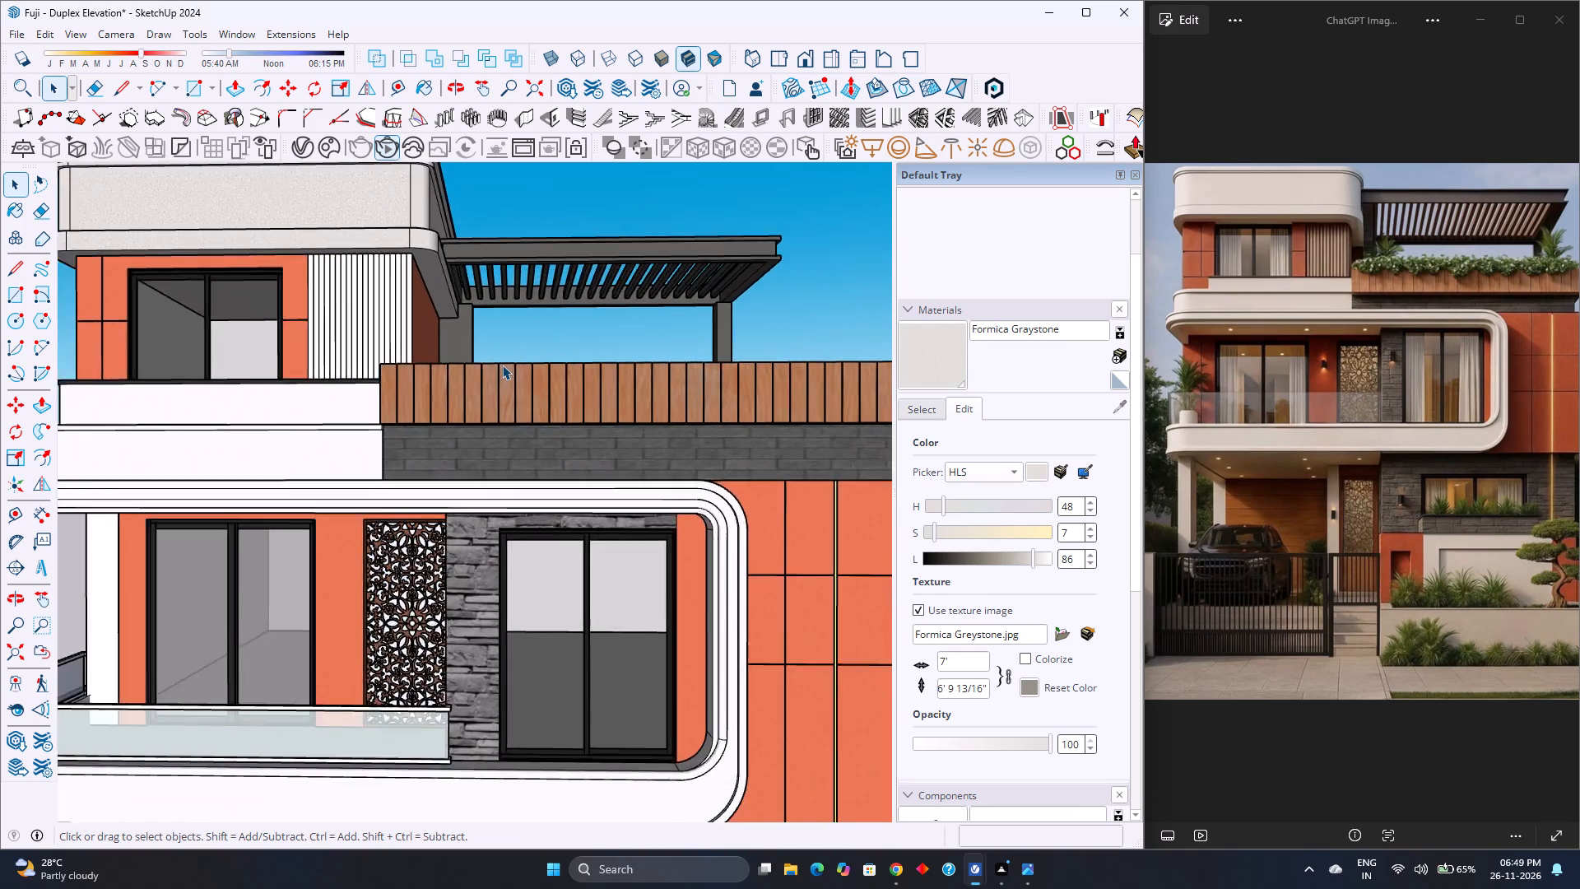
{"action": "scroll", "coordinate": [502, 365], "scroll_direction": "down", "scroll_amount": 1}
{"action": "scroll", "coordinate": [502, 365], "scroll_direction": "up", "scroll_amount": 3}
{"action": "scroll", "coordinate": [502, 365], "scroll_direction": "down", "scroll_amount": 7}
{"action": "scroll", "coordinate": [502, 365], "scroll_direction": "up", "scroll_amount": 3}
{"action": "scroll", "coordinate": [502, 365], "scroll_direction": "down", "scroll_amount": 8}
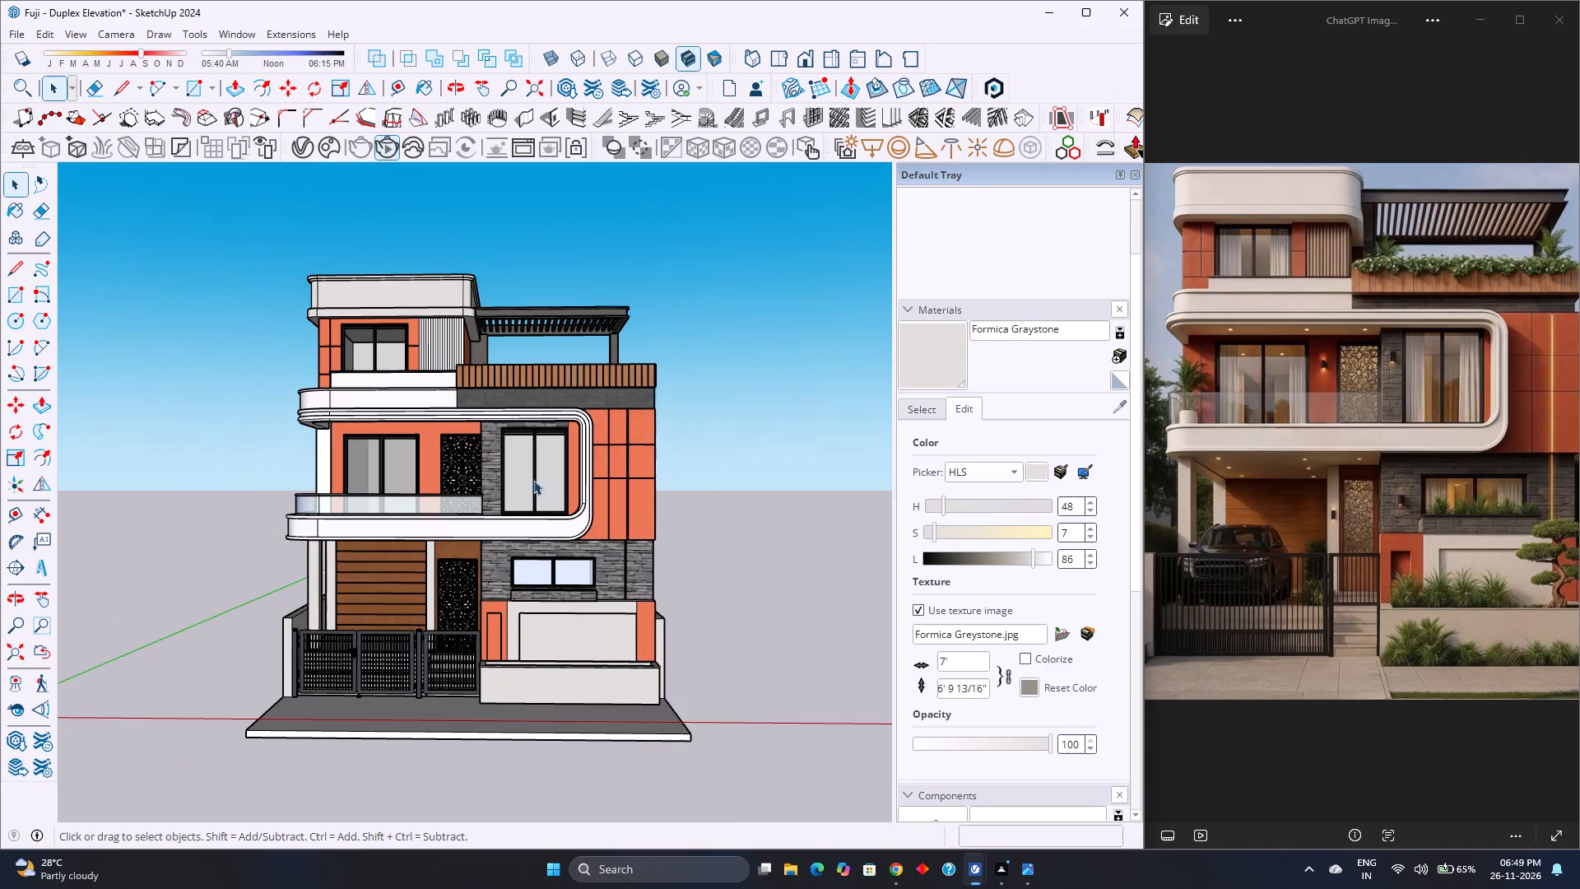
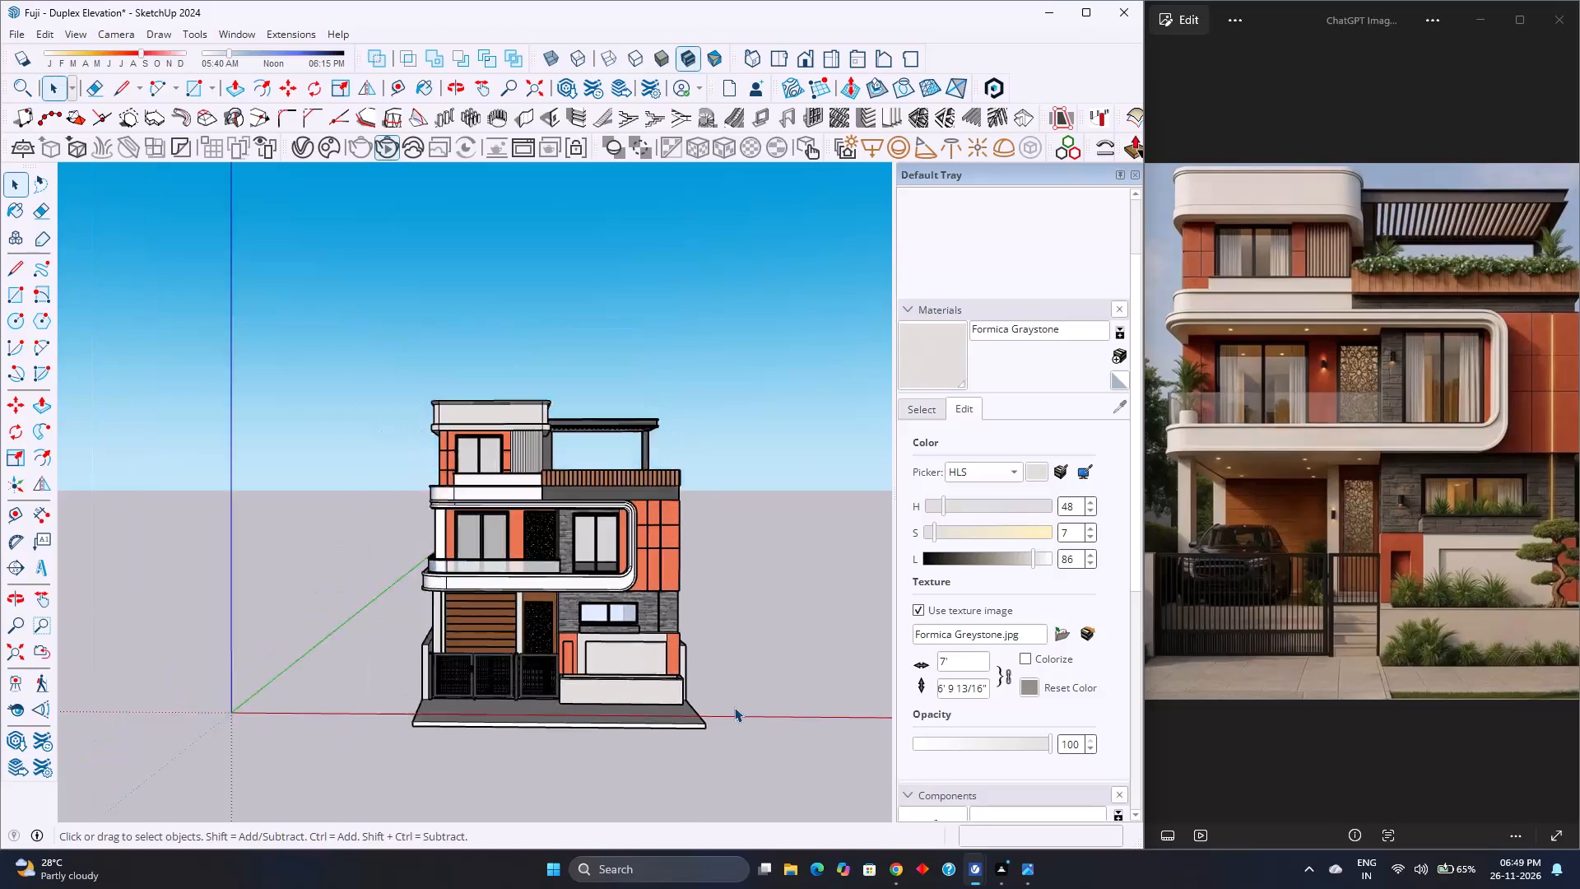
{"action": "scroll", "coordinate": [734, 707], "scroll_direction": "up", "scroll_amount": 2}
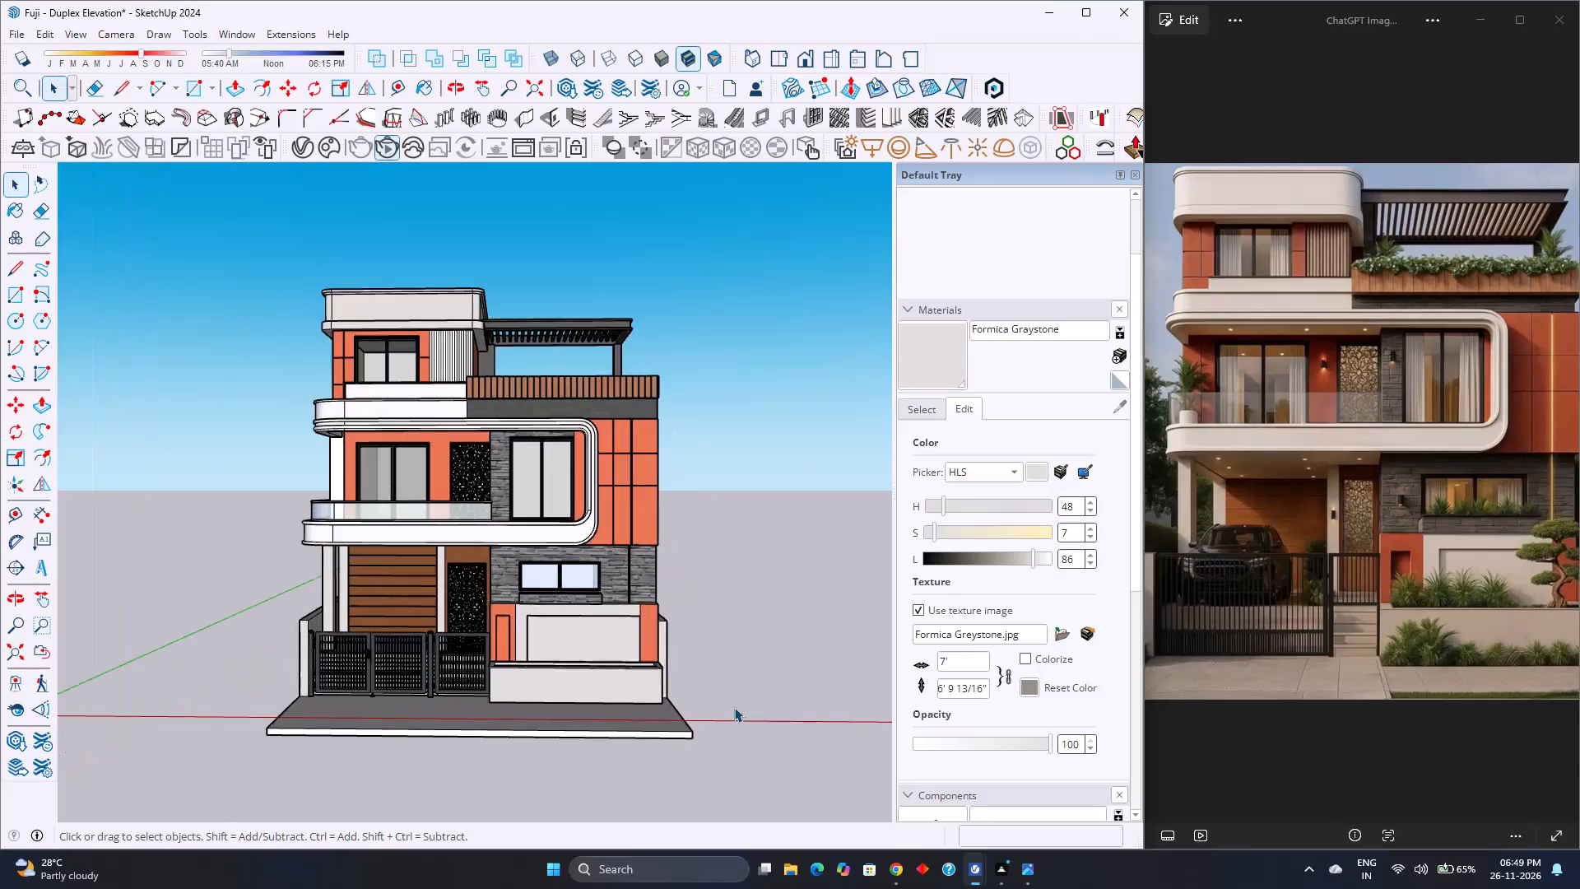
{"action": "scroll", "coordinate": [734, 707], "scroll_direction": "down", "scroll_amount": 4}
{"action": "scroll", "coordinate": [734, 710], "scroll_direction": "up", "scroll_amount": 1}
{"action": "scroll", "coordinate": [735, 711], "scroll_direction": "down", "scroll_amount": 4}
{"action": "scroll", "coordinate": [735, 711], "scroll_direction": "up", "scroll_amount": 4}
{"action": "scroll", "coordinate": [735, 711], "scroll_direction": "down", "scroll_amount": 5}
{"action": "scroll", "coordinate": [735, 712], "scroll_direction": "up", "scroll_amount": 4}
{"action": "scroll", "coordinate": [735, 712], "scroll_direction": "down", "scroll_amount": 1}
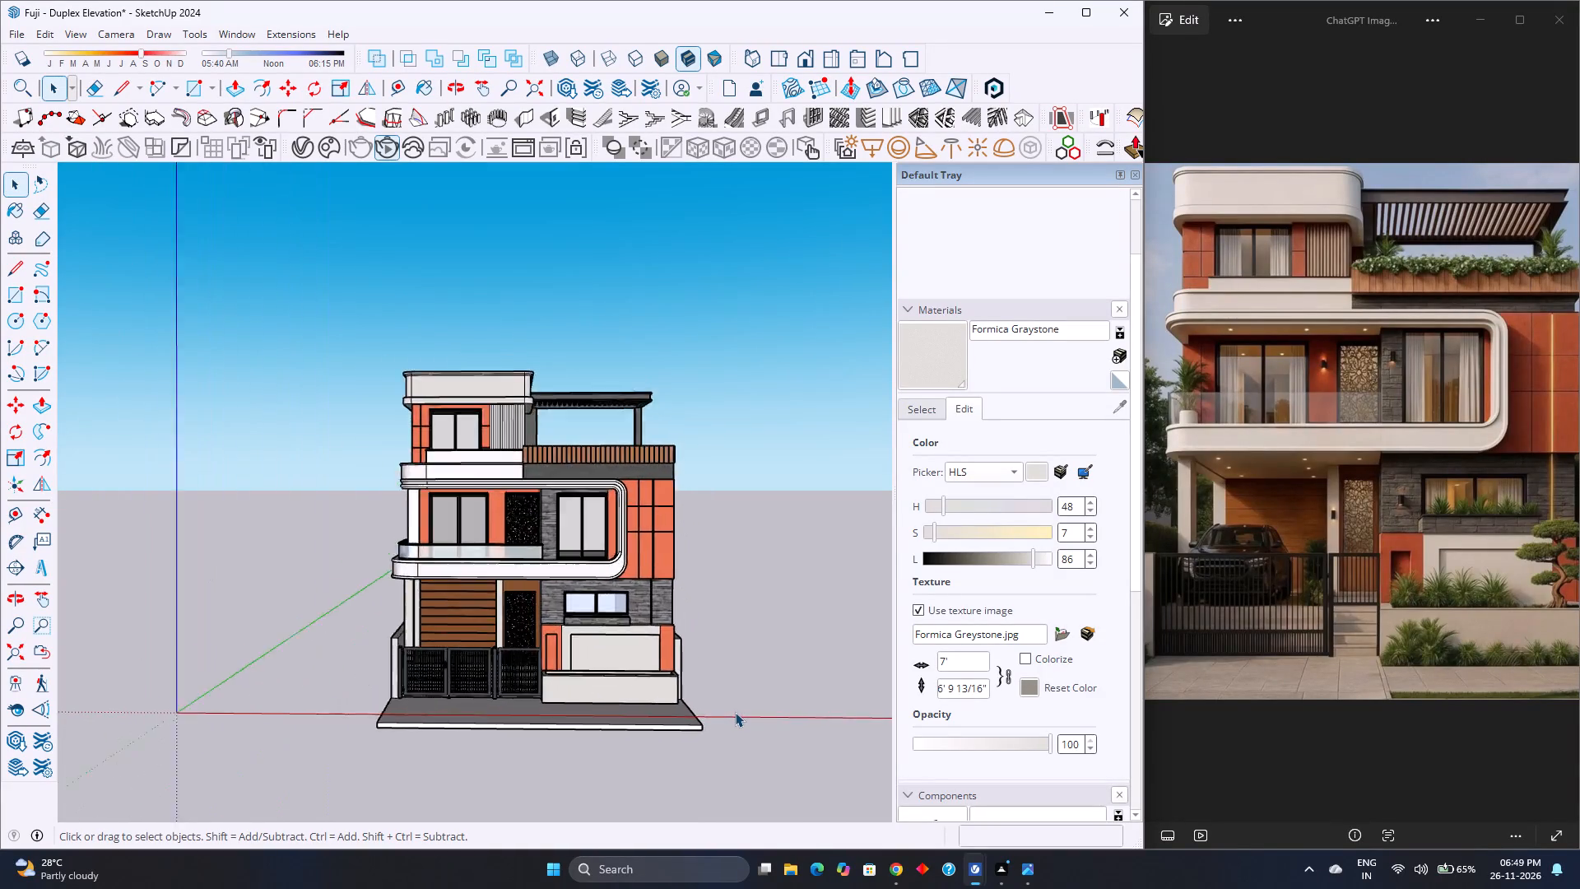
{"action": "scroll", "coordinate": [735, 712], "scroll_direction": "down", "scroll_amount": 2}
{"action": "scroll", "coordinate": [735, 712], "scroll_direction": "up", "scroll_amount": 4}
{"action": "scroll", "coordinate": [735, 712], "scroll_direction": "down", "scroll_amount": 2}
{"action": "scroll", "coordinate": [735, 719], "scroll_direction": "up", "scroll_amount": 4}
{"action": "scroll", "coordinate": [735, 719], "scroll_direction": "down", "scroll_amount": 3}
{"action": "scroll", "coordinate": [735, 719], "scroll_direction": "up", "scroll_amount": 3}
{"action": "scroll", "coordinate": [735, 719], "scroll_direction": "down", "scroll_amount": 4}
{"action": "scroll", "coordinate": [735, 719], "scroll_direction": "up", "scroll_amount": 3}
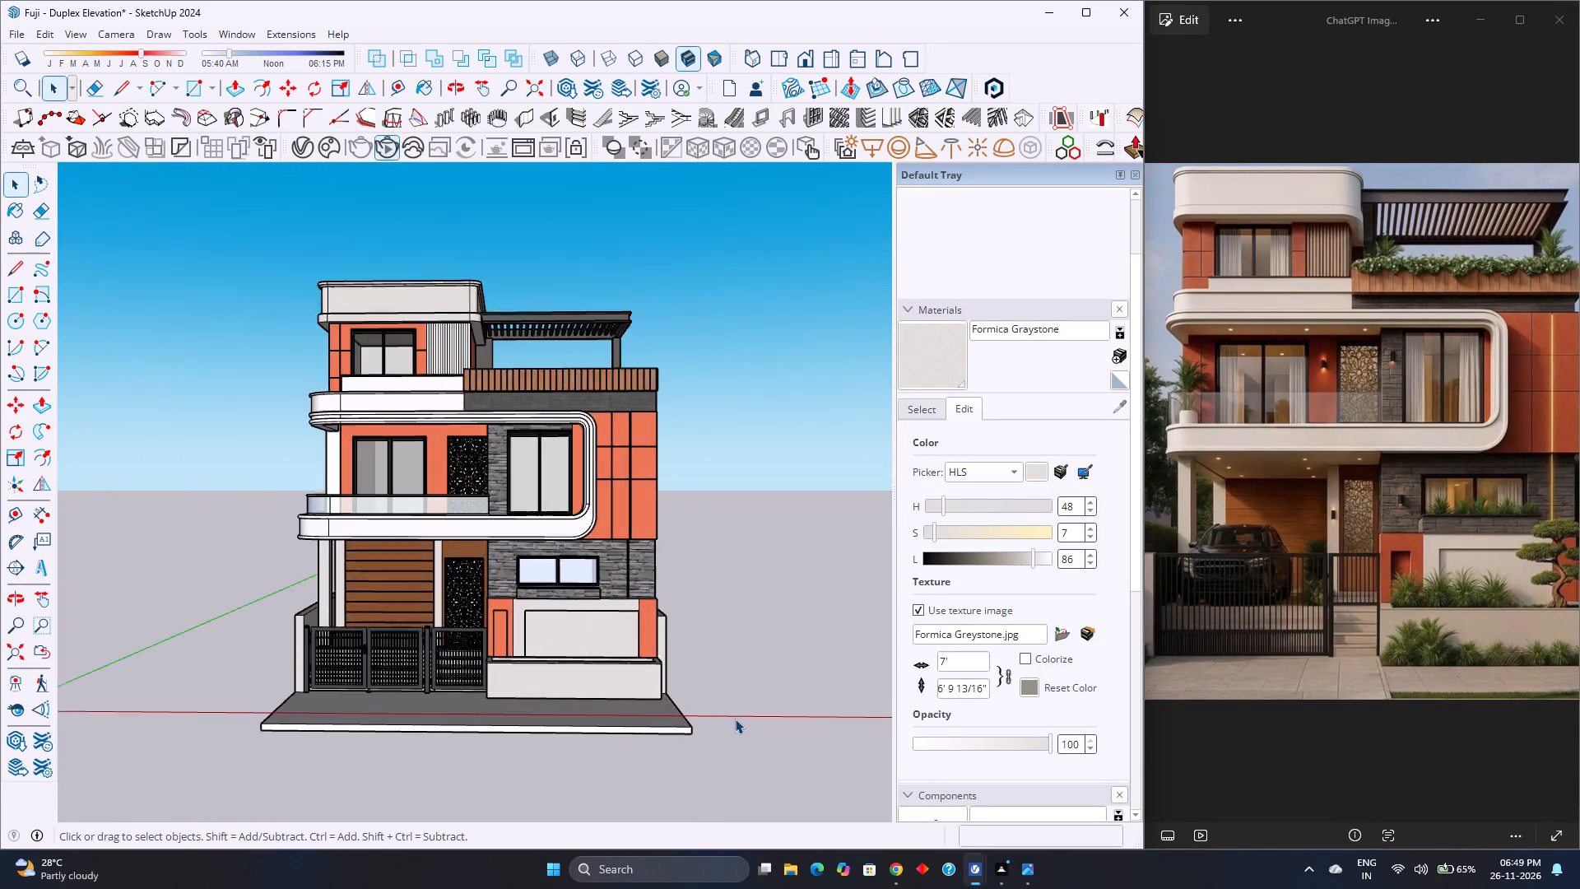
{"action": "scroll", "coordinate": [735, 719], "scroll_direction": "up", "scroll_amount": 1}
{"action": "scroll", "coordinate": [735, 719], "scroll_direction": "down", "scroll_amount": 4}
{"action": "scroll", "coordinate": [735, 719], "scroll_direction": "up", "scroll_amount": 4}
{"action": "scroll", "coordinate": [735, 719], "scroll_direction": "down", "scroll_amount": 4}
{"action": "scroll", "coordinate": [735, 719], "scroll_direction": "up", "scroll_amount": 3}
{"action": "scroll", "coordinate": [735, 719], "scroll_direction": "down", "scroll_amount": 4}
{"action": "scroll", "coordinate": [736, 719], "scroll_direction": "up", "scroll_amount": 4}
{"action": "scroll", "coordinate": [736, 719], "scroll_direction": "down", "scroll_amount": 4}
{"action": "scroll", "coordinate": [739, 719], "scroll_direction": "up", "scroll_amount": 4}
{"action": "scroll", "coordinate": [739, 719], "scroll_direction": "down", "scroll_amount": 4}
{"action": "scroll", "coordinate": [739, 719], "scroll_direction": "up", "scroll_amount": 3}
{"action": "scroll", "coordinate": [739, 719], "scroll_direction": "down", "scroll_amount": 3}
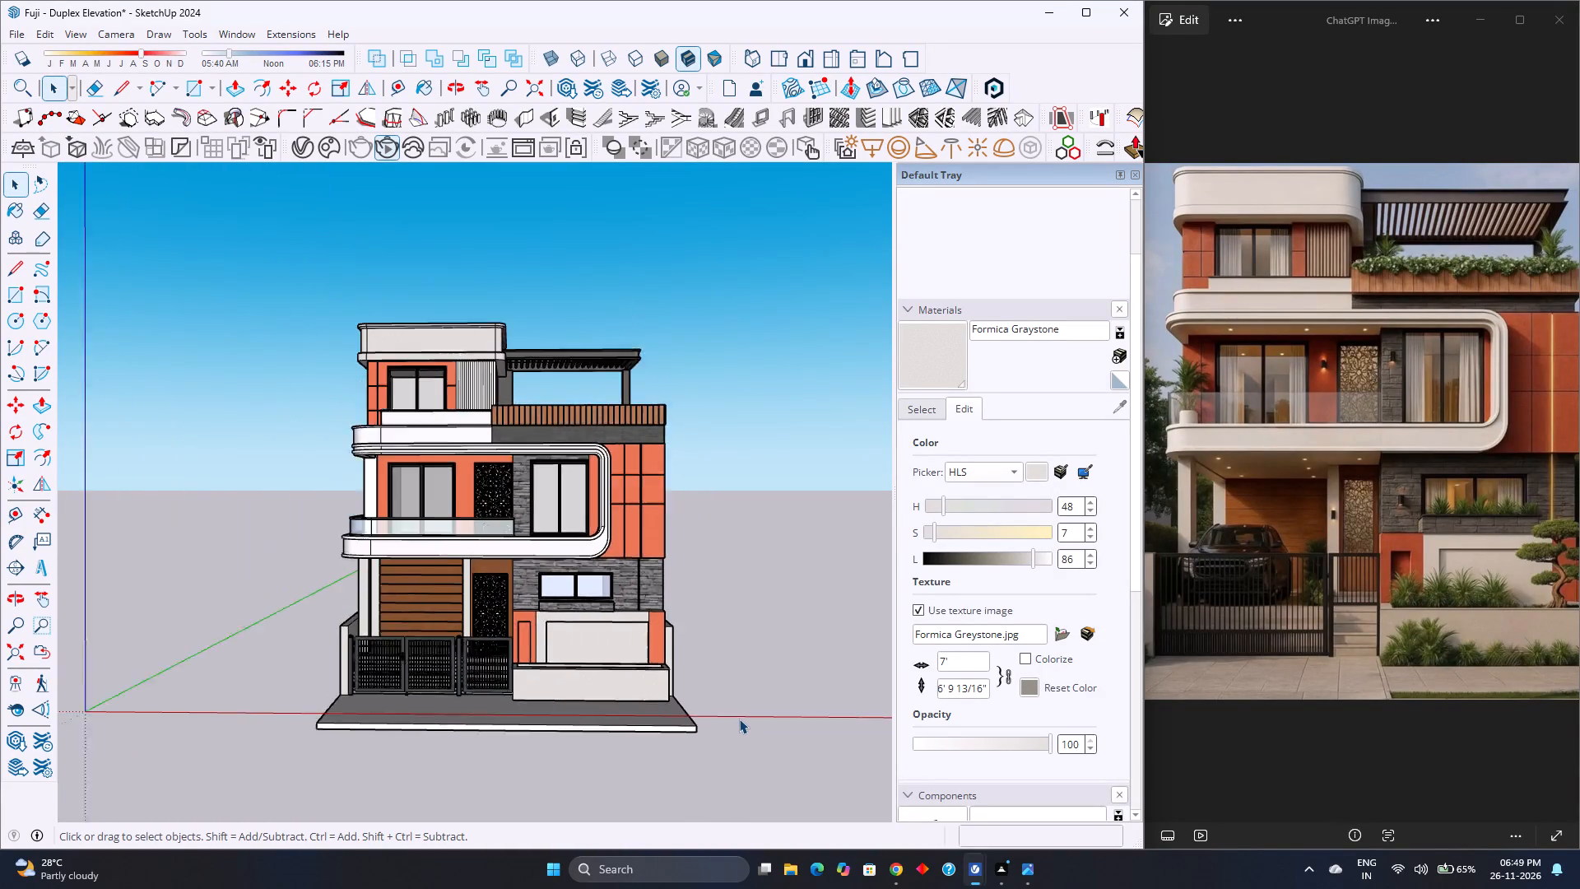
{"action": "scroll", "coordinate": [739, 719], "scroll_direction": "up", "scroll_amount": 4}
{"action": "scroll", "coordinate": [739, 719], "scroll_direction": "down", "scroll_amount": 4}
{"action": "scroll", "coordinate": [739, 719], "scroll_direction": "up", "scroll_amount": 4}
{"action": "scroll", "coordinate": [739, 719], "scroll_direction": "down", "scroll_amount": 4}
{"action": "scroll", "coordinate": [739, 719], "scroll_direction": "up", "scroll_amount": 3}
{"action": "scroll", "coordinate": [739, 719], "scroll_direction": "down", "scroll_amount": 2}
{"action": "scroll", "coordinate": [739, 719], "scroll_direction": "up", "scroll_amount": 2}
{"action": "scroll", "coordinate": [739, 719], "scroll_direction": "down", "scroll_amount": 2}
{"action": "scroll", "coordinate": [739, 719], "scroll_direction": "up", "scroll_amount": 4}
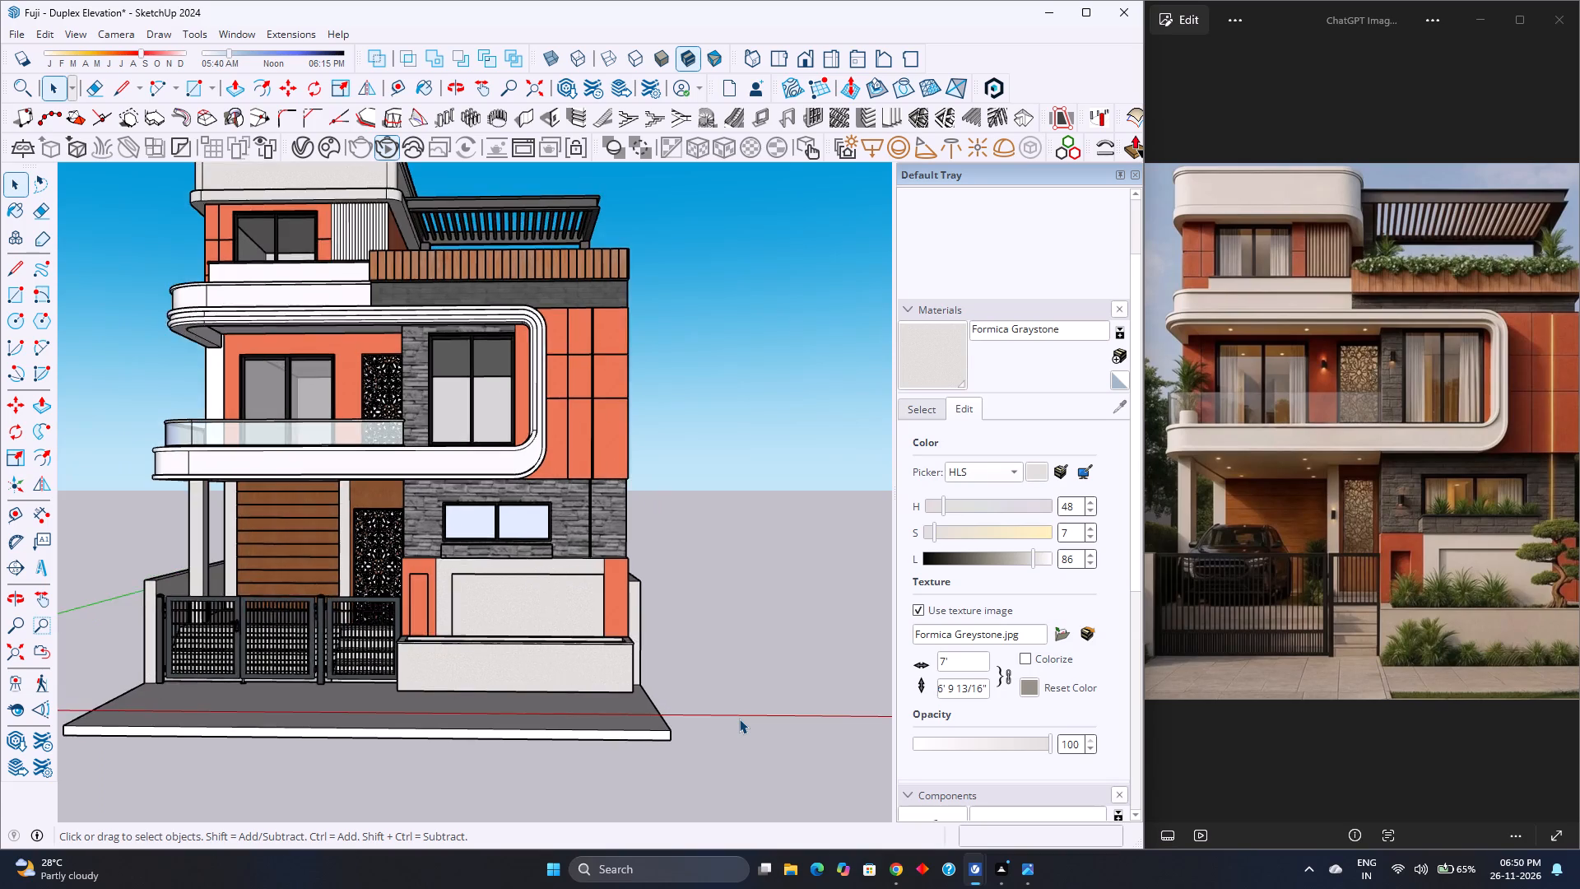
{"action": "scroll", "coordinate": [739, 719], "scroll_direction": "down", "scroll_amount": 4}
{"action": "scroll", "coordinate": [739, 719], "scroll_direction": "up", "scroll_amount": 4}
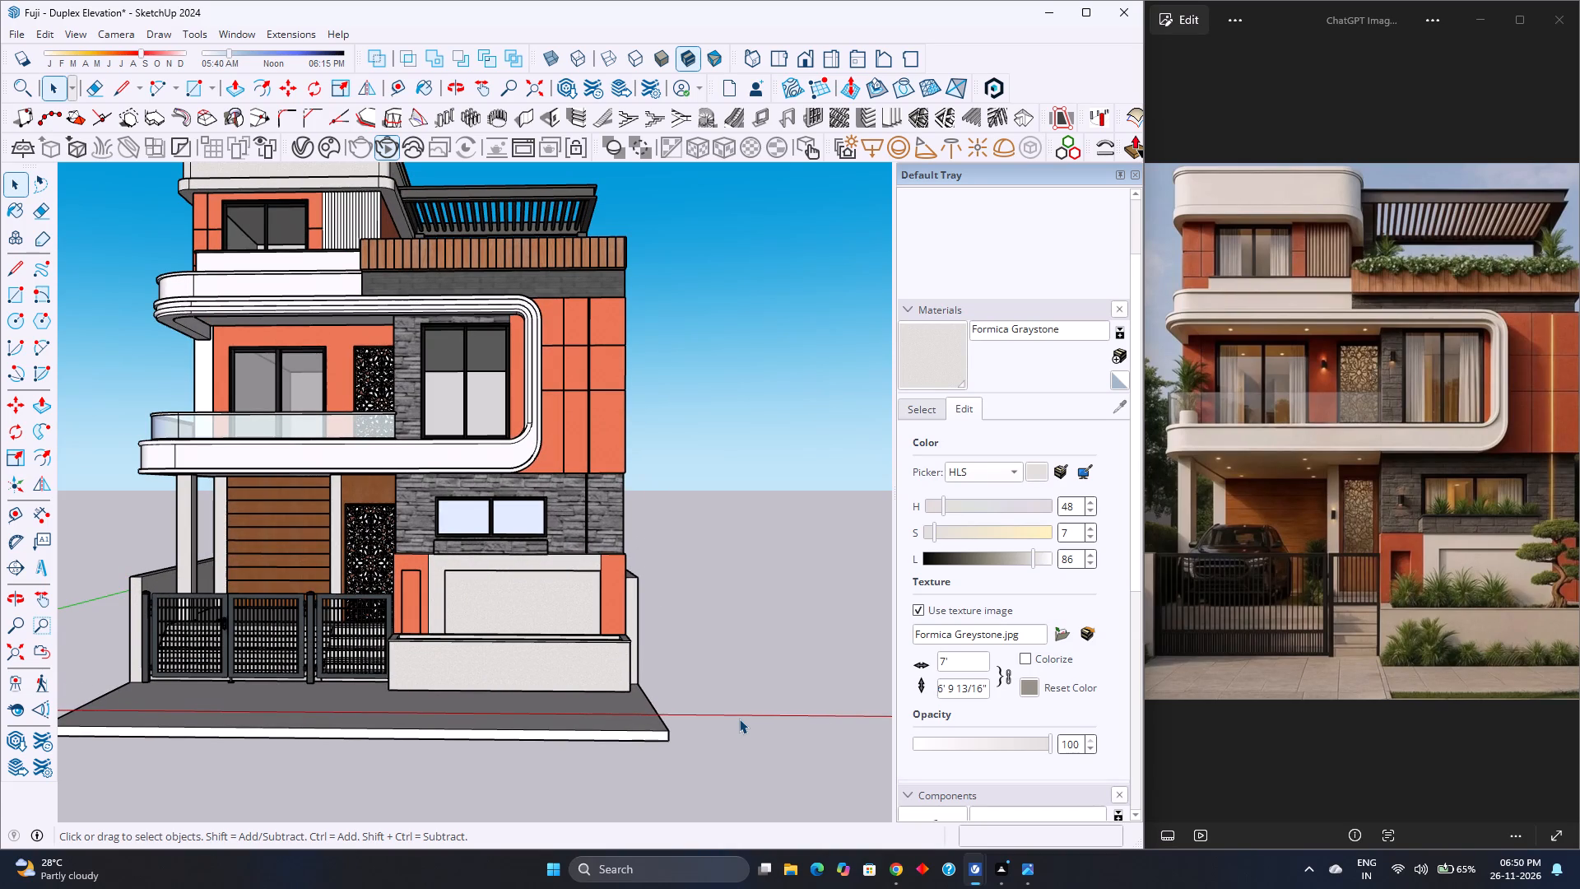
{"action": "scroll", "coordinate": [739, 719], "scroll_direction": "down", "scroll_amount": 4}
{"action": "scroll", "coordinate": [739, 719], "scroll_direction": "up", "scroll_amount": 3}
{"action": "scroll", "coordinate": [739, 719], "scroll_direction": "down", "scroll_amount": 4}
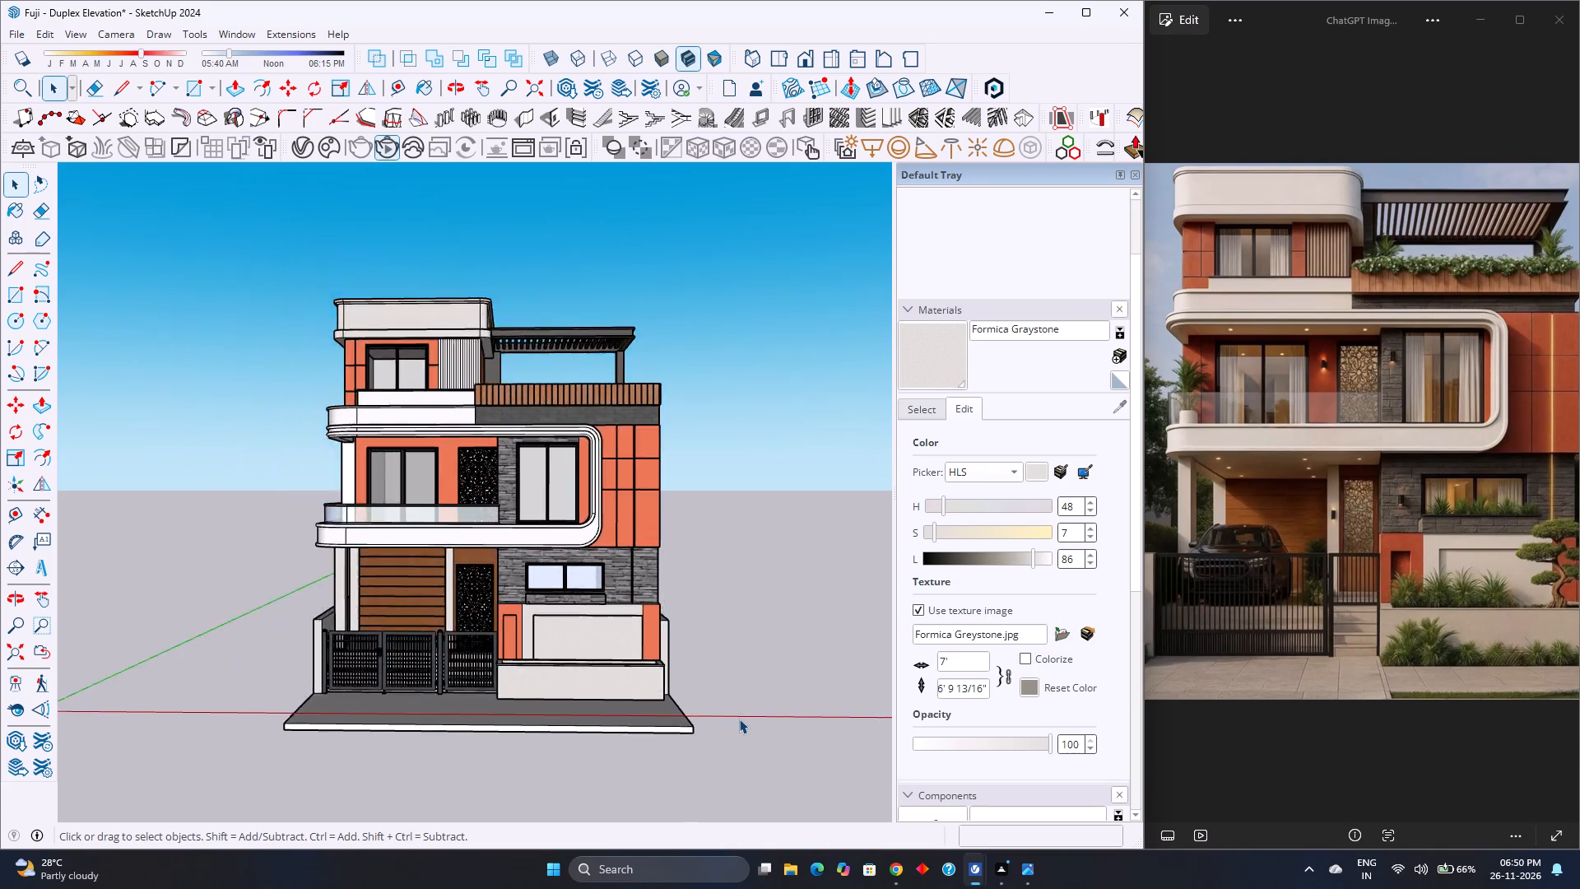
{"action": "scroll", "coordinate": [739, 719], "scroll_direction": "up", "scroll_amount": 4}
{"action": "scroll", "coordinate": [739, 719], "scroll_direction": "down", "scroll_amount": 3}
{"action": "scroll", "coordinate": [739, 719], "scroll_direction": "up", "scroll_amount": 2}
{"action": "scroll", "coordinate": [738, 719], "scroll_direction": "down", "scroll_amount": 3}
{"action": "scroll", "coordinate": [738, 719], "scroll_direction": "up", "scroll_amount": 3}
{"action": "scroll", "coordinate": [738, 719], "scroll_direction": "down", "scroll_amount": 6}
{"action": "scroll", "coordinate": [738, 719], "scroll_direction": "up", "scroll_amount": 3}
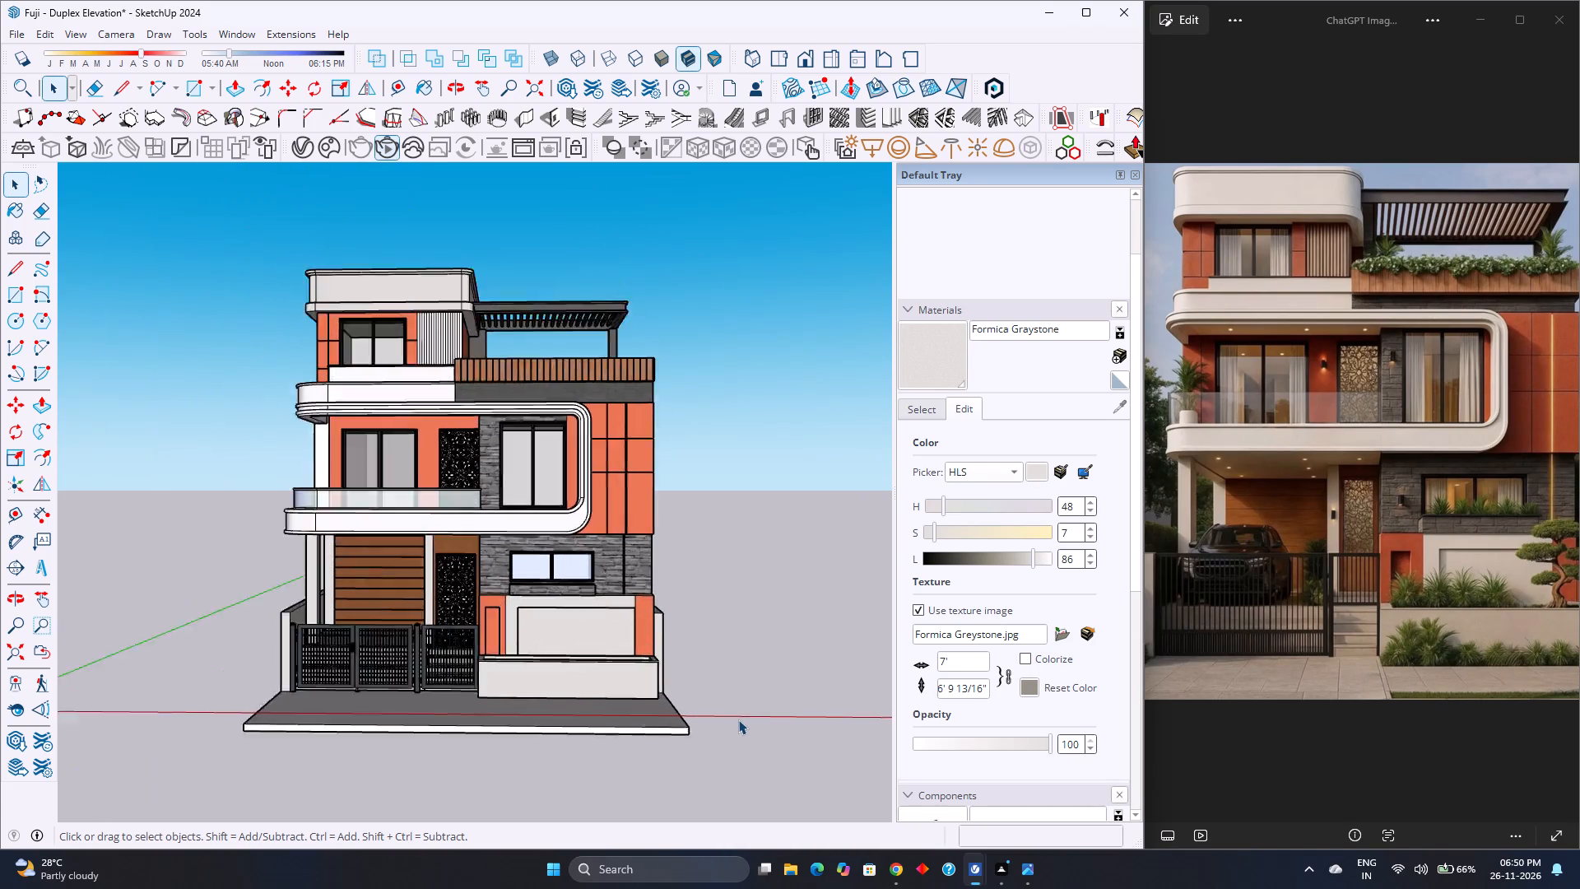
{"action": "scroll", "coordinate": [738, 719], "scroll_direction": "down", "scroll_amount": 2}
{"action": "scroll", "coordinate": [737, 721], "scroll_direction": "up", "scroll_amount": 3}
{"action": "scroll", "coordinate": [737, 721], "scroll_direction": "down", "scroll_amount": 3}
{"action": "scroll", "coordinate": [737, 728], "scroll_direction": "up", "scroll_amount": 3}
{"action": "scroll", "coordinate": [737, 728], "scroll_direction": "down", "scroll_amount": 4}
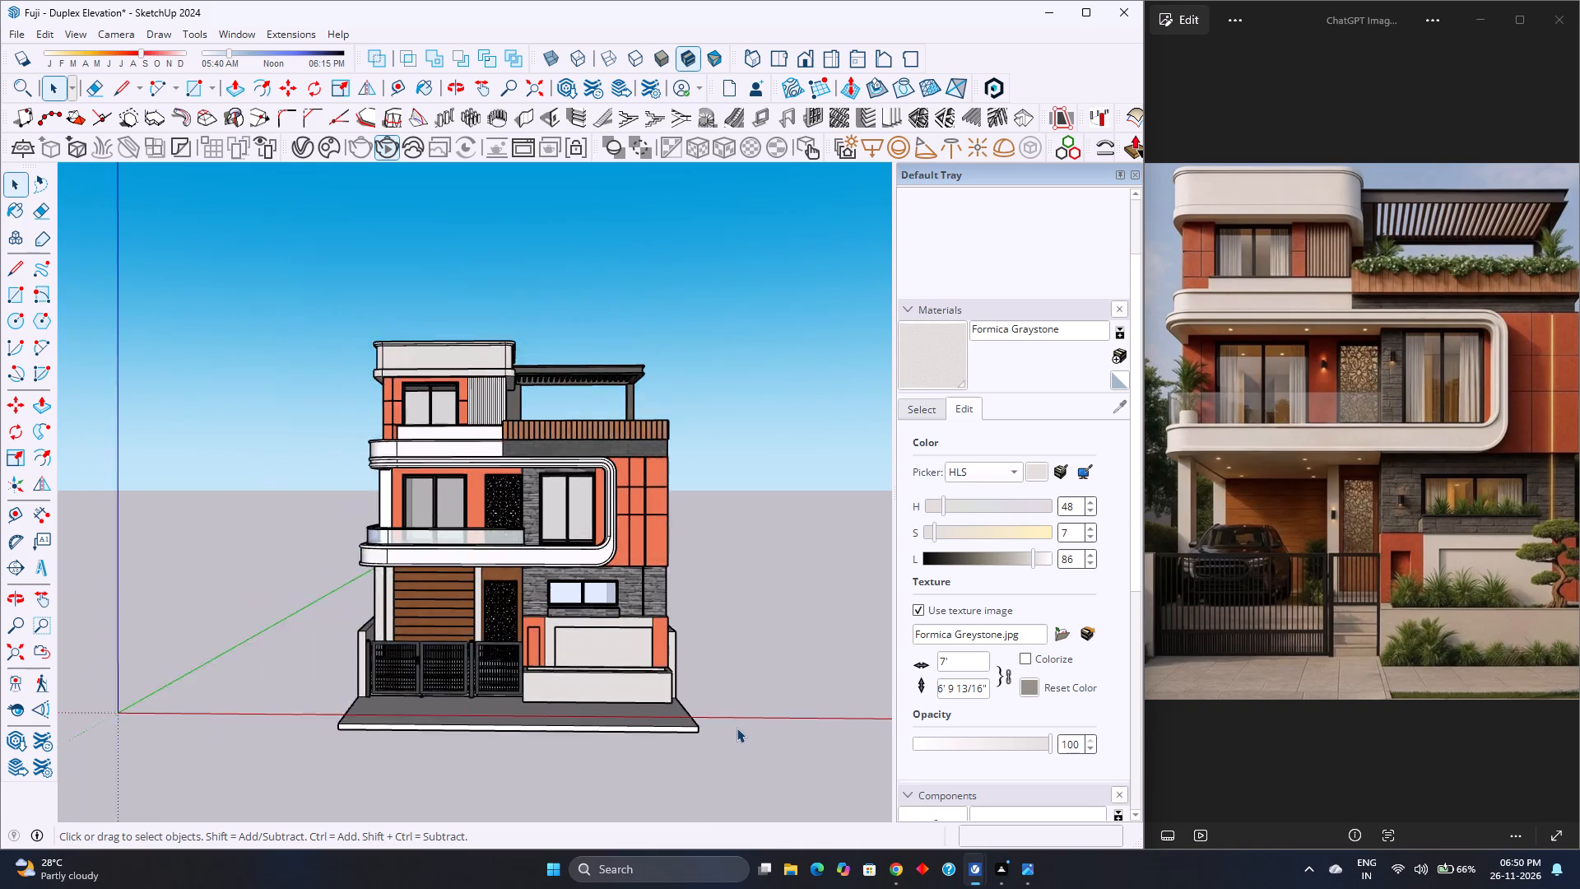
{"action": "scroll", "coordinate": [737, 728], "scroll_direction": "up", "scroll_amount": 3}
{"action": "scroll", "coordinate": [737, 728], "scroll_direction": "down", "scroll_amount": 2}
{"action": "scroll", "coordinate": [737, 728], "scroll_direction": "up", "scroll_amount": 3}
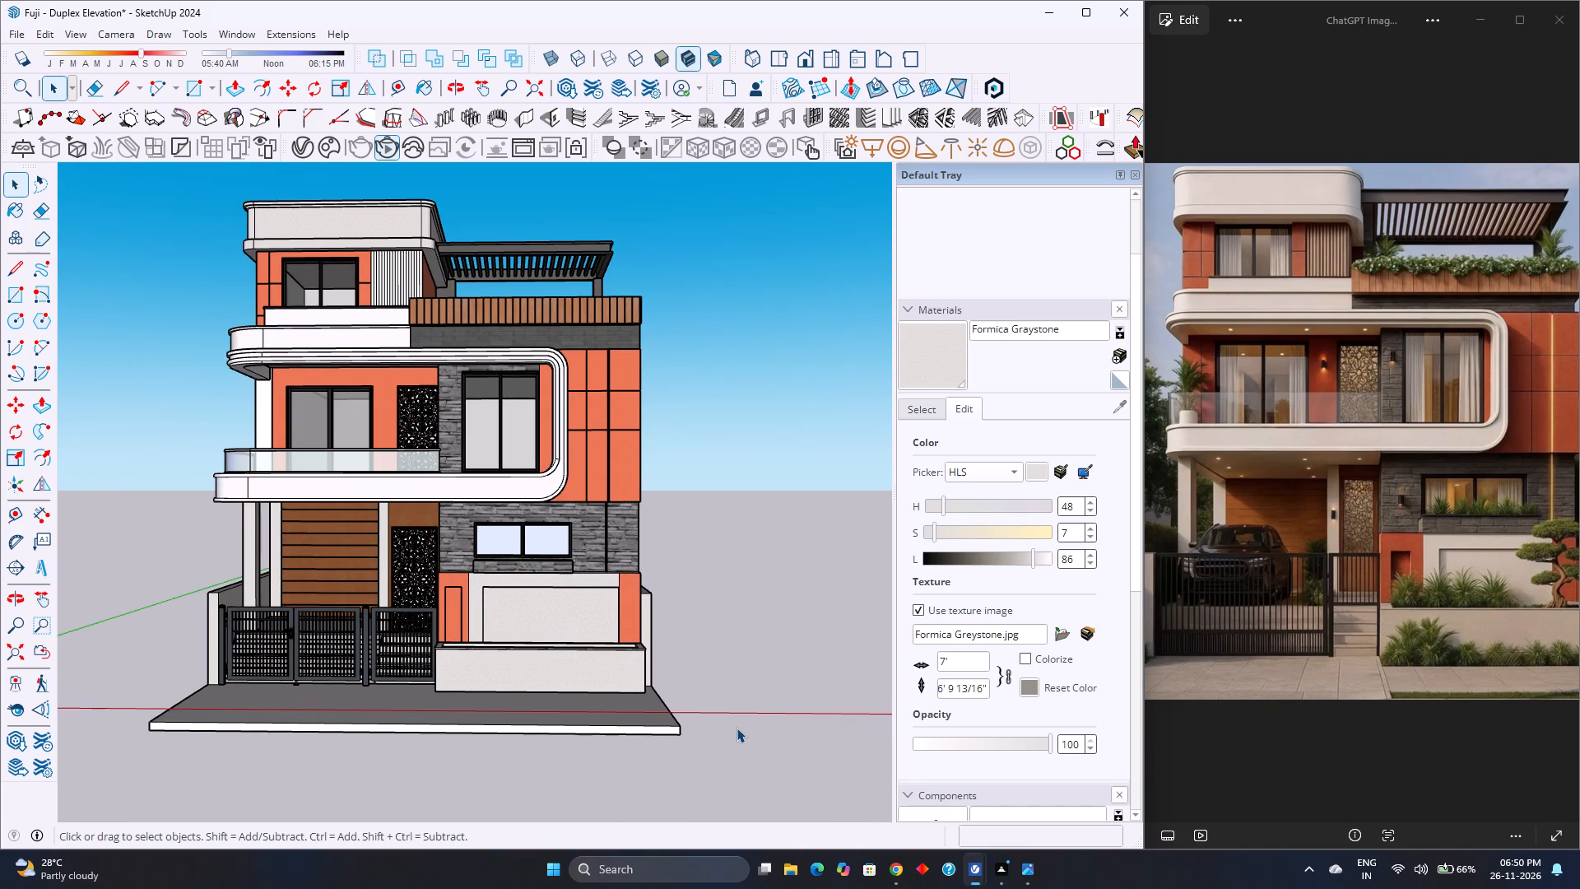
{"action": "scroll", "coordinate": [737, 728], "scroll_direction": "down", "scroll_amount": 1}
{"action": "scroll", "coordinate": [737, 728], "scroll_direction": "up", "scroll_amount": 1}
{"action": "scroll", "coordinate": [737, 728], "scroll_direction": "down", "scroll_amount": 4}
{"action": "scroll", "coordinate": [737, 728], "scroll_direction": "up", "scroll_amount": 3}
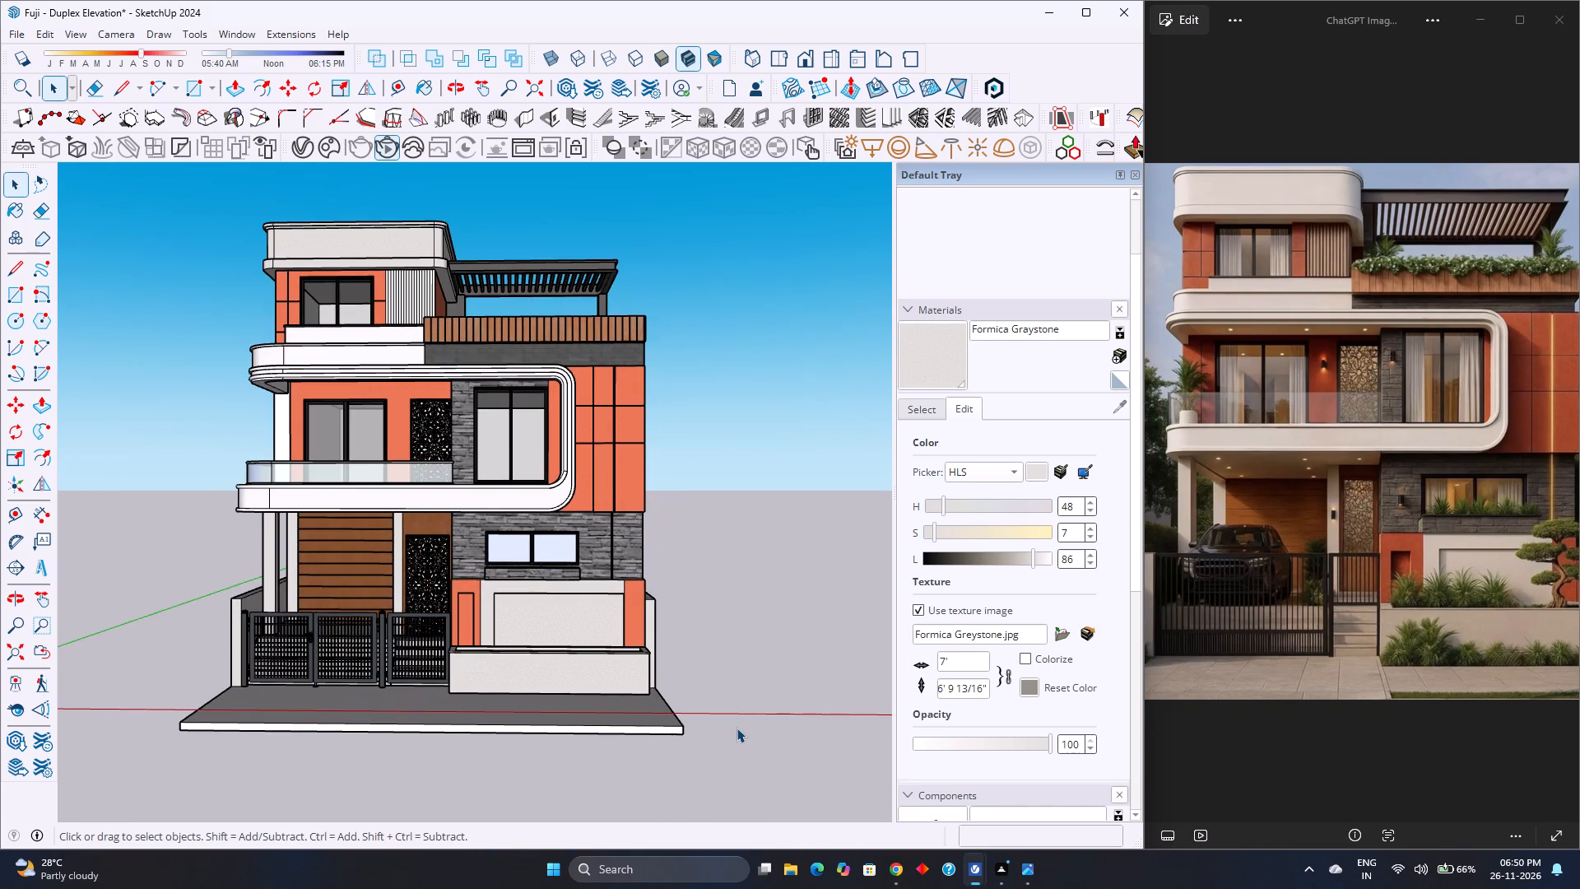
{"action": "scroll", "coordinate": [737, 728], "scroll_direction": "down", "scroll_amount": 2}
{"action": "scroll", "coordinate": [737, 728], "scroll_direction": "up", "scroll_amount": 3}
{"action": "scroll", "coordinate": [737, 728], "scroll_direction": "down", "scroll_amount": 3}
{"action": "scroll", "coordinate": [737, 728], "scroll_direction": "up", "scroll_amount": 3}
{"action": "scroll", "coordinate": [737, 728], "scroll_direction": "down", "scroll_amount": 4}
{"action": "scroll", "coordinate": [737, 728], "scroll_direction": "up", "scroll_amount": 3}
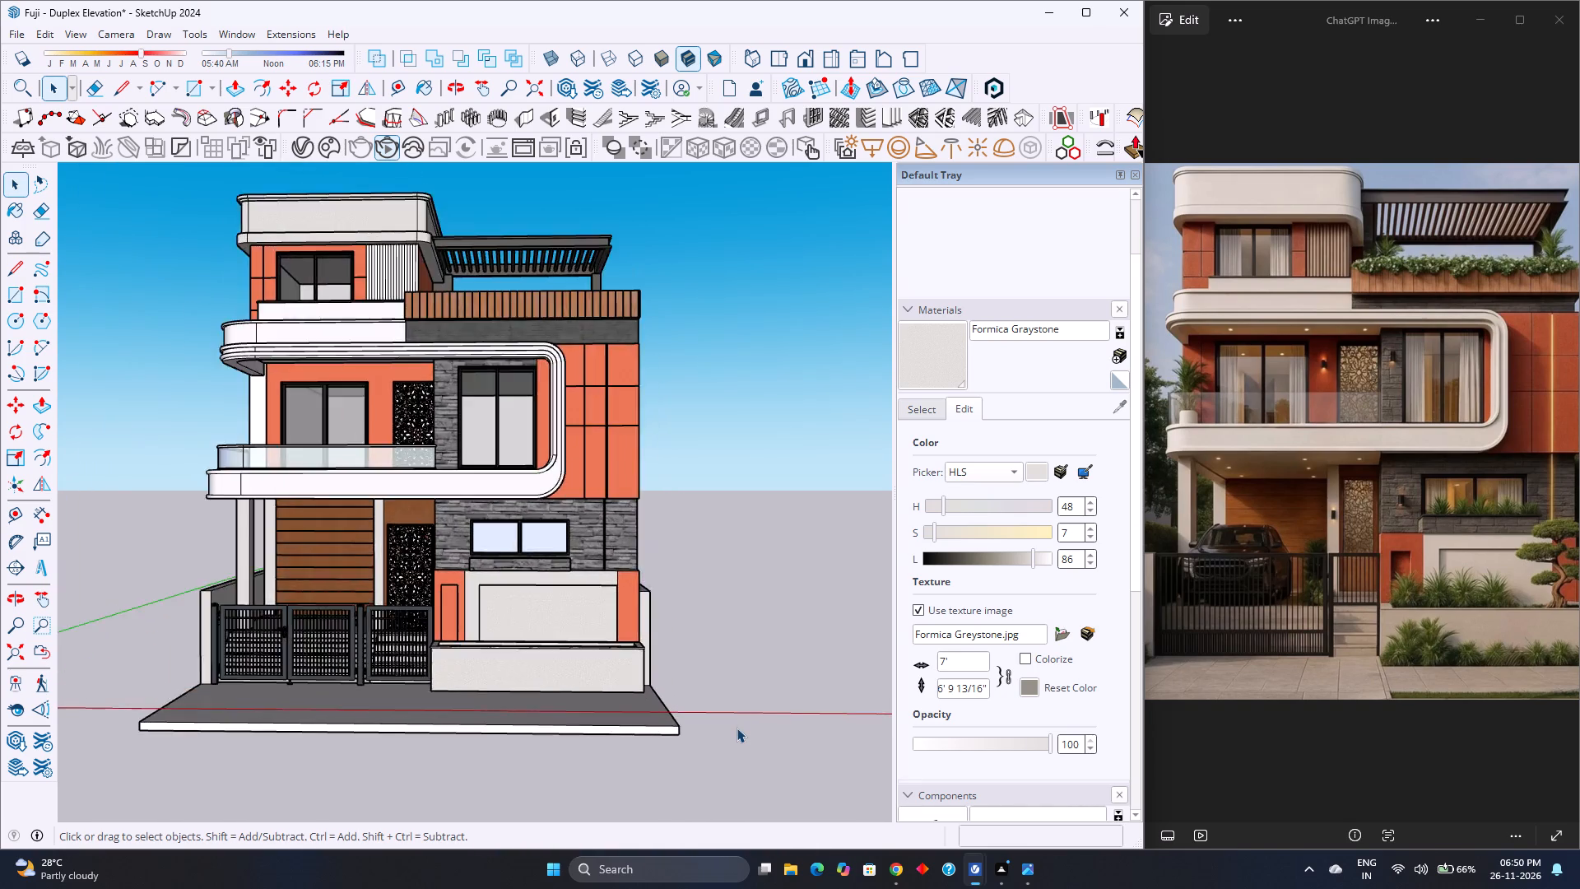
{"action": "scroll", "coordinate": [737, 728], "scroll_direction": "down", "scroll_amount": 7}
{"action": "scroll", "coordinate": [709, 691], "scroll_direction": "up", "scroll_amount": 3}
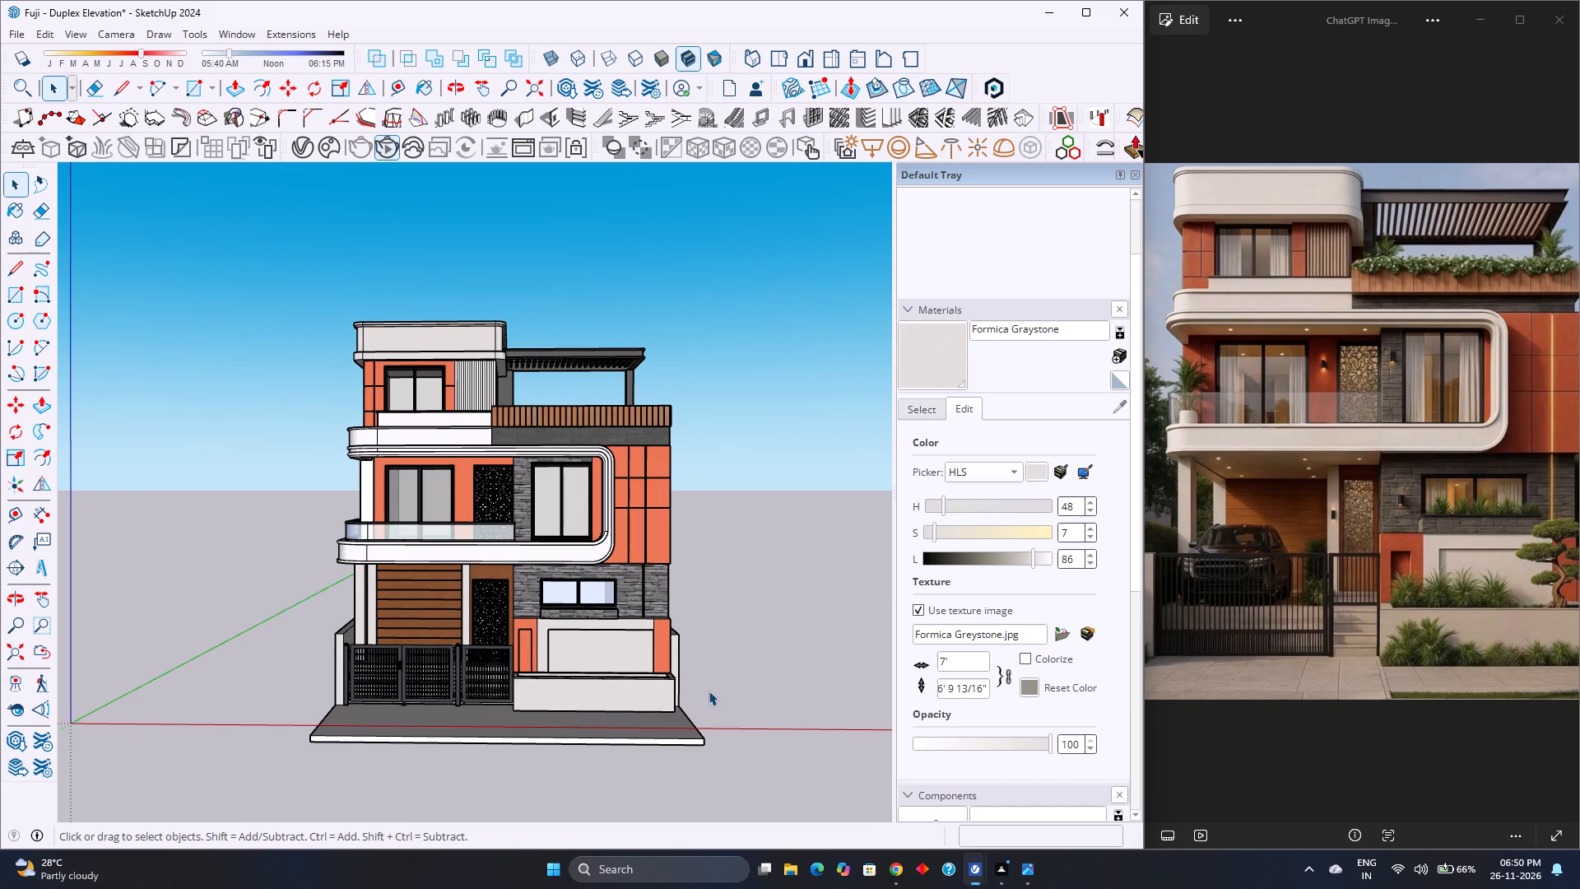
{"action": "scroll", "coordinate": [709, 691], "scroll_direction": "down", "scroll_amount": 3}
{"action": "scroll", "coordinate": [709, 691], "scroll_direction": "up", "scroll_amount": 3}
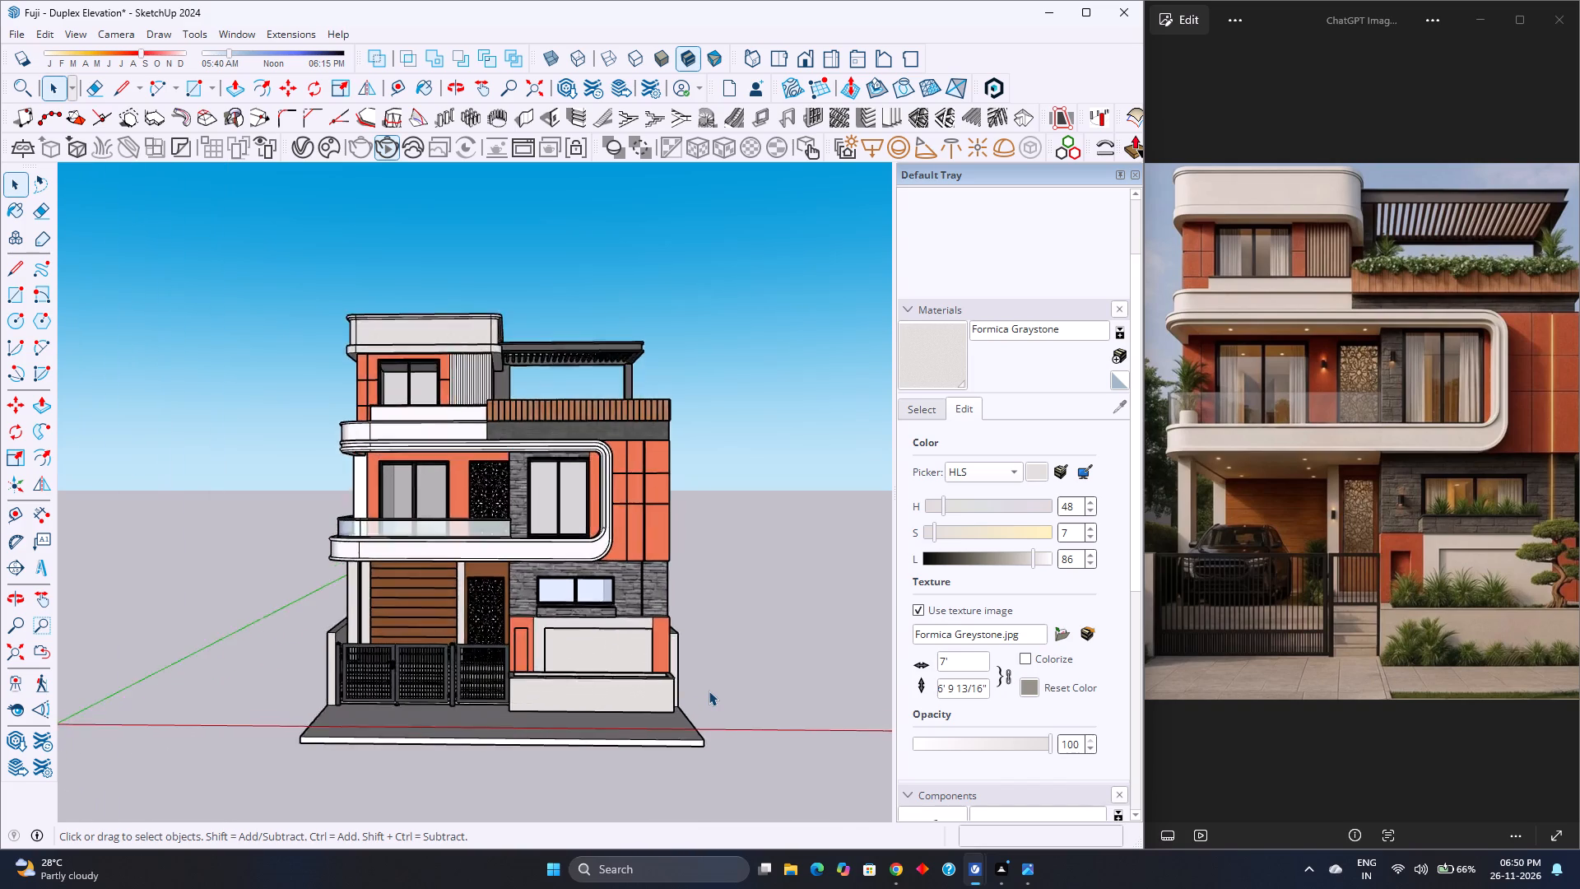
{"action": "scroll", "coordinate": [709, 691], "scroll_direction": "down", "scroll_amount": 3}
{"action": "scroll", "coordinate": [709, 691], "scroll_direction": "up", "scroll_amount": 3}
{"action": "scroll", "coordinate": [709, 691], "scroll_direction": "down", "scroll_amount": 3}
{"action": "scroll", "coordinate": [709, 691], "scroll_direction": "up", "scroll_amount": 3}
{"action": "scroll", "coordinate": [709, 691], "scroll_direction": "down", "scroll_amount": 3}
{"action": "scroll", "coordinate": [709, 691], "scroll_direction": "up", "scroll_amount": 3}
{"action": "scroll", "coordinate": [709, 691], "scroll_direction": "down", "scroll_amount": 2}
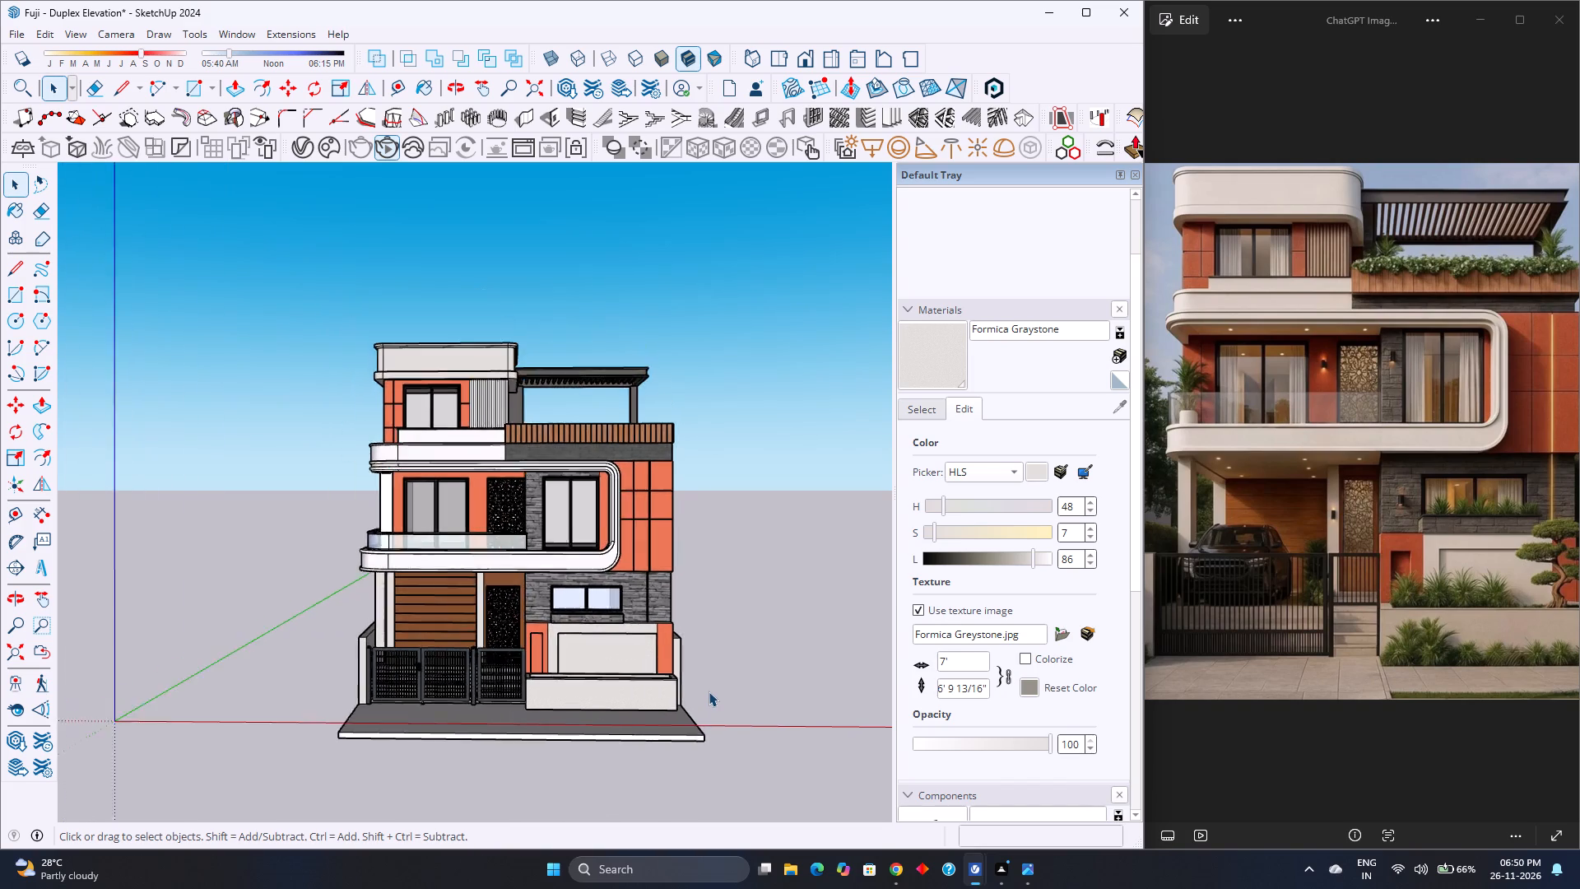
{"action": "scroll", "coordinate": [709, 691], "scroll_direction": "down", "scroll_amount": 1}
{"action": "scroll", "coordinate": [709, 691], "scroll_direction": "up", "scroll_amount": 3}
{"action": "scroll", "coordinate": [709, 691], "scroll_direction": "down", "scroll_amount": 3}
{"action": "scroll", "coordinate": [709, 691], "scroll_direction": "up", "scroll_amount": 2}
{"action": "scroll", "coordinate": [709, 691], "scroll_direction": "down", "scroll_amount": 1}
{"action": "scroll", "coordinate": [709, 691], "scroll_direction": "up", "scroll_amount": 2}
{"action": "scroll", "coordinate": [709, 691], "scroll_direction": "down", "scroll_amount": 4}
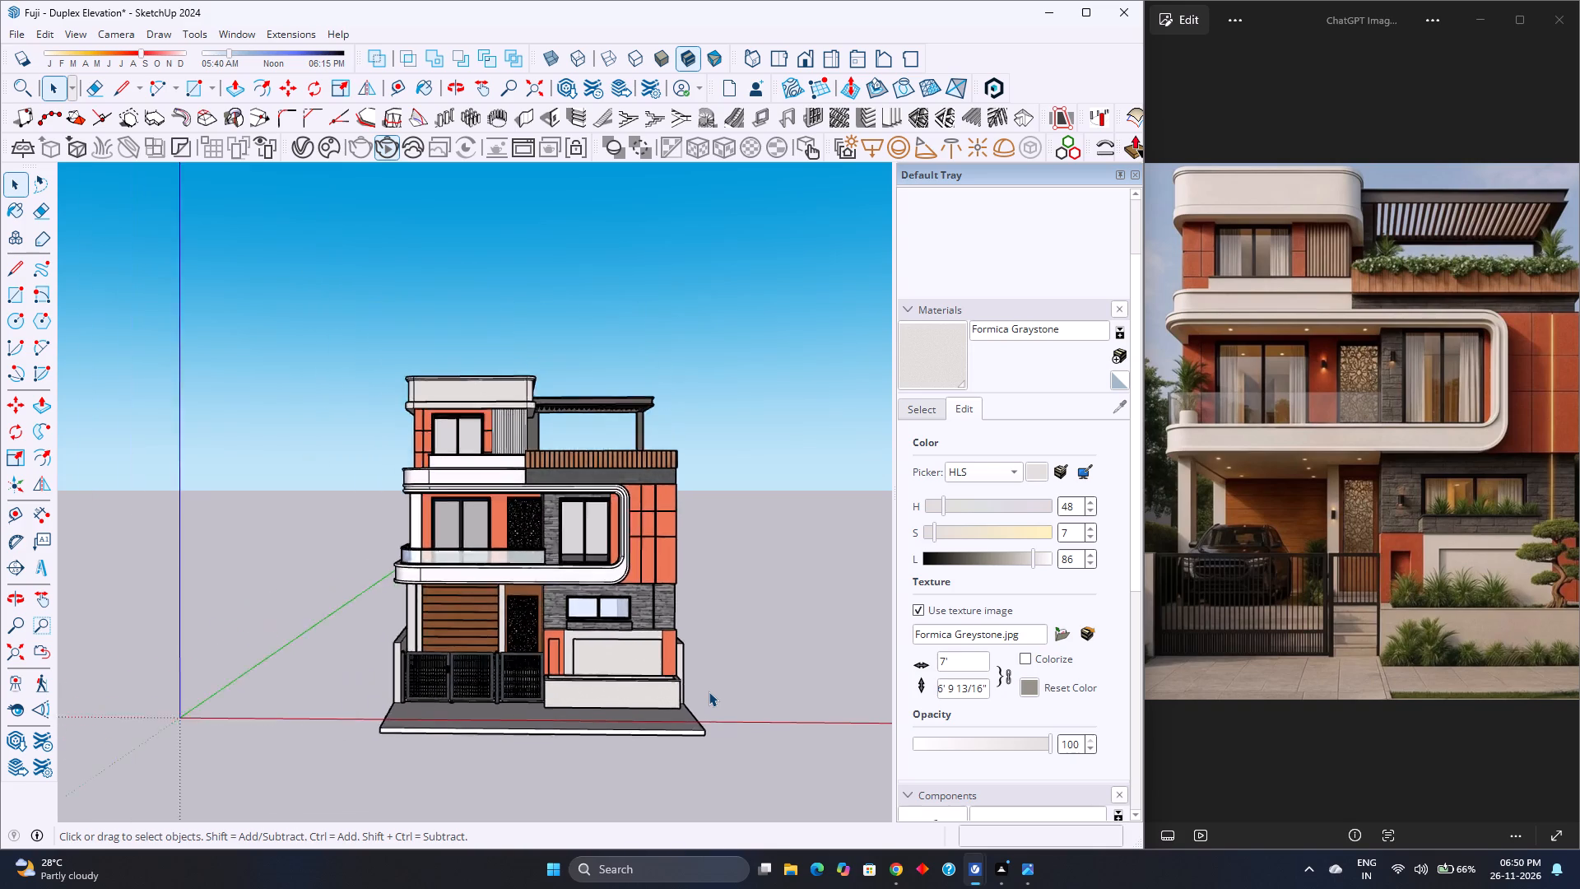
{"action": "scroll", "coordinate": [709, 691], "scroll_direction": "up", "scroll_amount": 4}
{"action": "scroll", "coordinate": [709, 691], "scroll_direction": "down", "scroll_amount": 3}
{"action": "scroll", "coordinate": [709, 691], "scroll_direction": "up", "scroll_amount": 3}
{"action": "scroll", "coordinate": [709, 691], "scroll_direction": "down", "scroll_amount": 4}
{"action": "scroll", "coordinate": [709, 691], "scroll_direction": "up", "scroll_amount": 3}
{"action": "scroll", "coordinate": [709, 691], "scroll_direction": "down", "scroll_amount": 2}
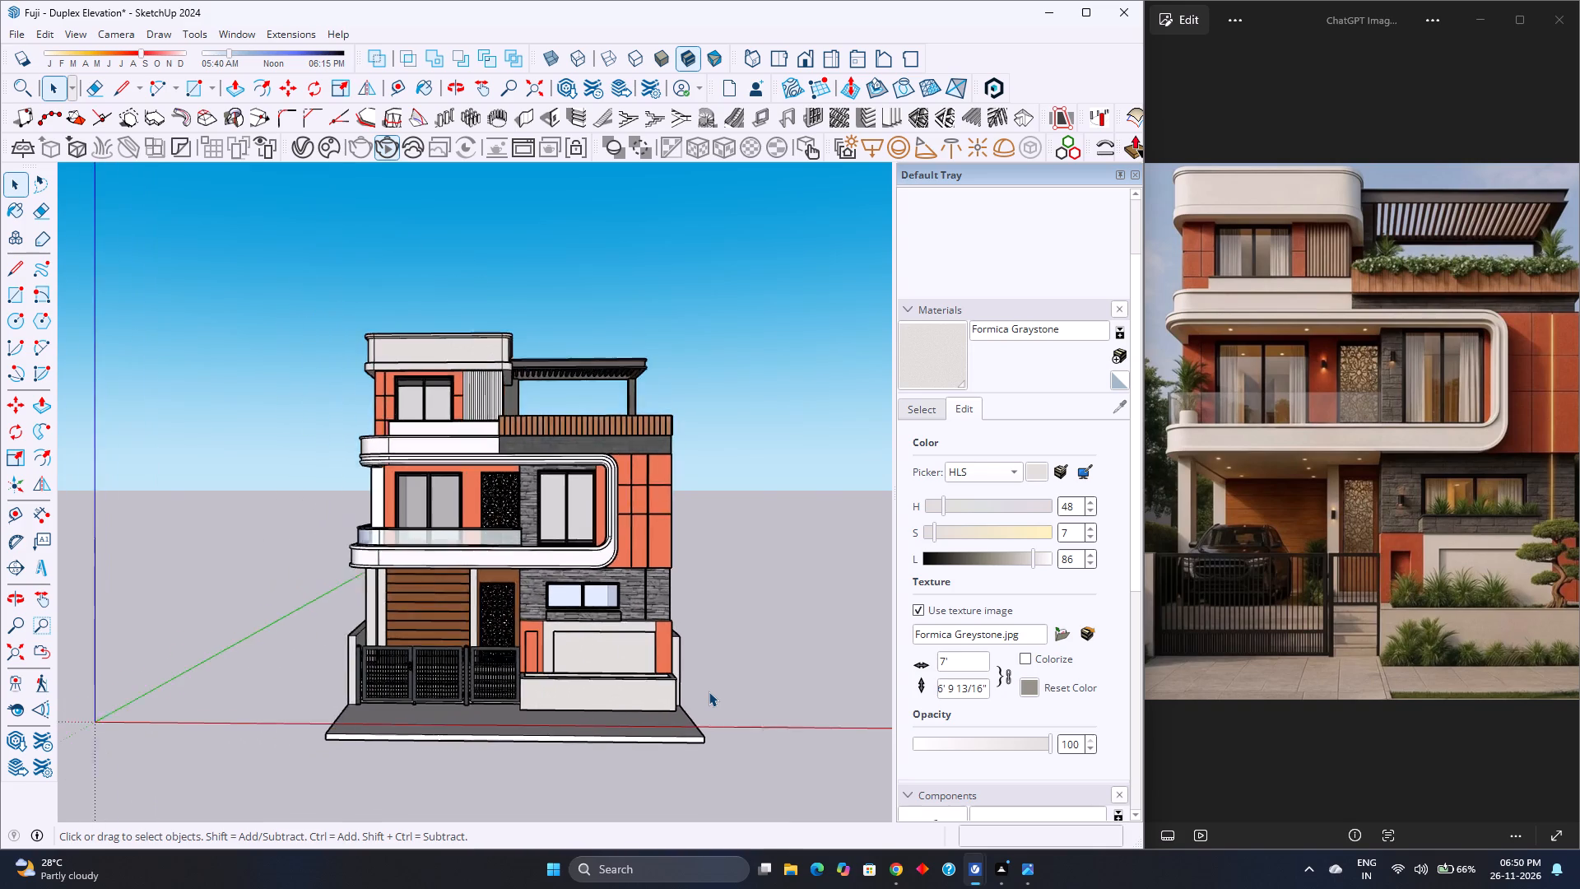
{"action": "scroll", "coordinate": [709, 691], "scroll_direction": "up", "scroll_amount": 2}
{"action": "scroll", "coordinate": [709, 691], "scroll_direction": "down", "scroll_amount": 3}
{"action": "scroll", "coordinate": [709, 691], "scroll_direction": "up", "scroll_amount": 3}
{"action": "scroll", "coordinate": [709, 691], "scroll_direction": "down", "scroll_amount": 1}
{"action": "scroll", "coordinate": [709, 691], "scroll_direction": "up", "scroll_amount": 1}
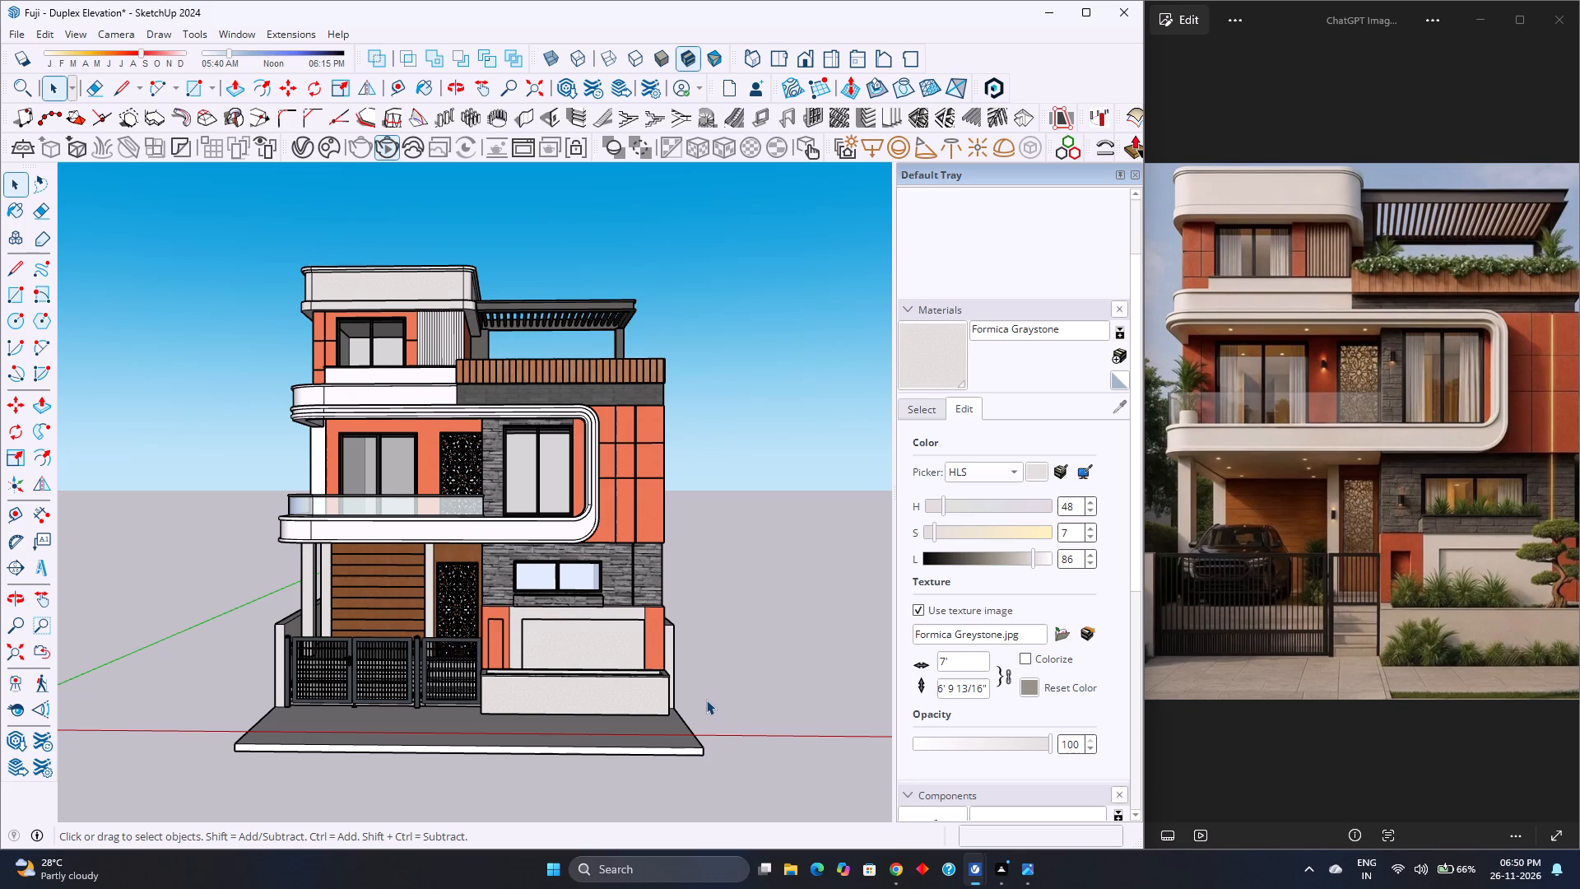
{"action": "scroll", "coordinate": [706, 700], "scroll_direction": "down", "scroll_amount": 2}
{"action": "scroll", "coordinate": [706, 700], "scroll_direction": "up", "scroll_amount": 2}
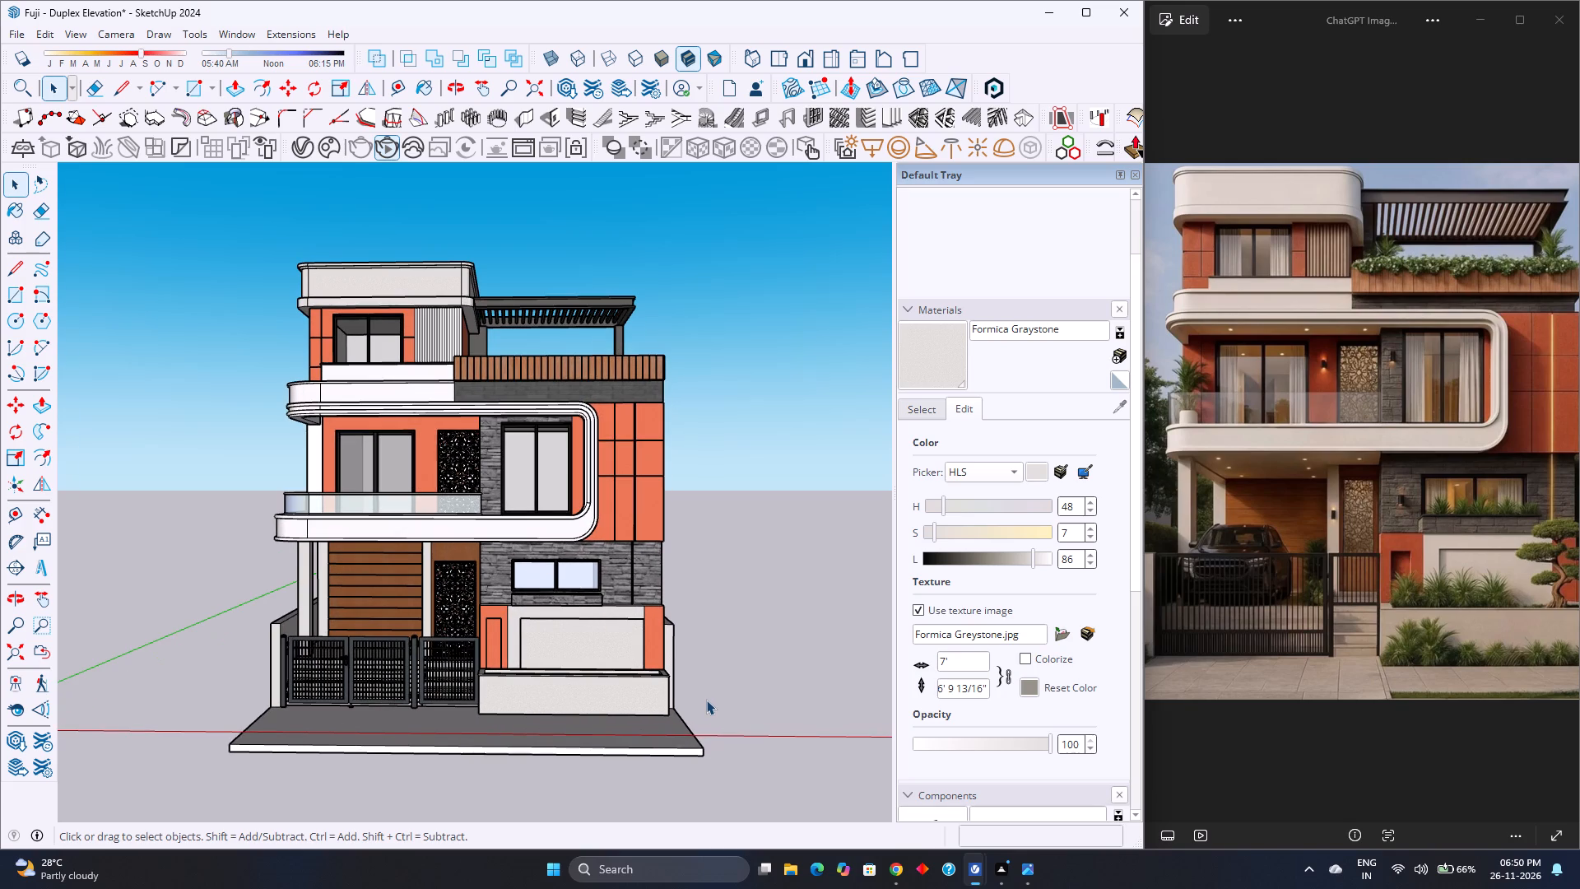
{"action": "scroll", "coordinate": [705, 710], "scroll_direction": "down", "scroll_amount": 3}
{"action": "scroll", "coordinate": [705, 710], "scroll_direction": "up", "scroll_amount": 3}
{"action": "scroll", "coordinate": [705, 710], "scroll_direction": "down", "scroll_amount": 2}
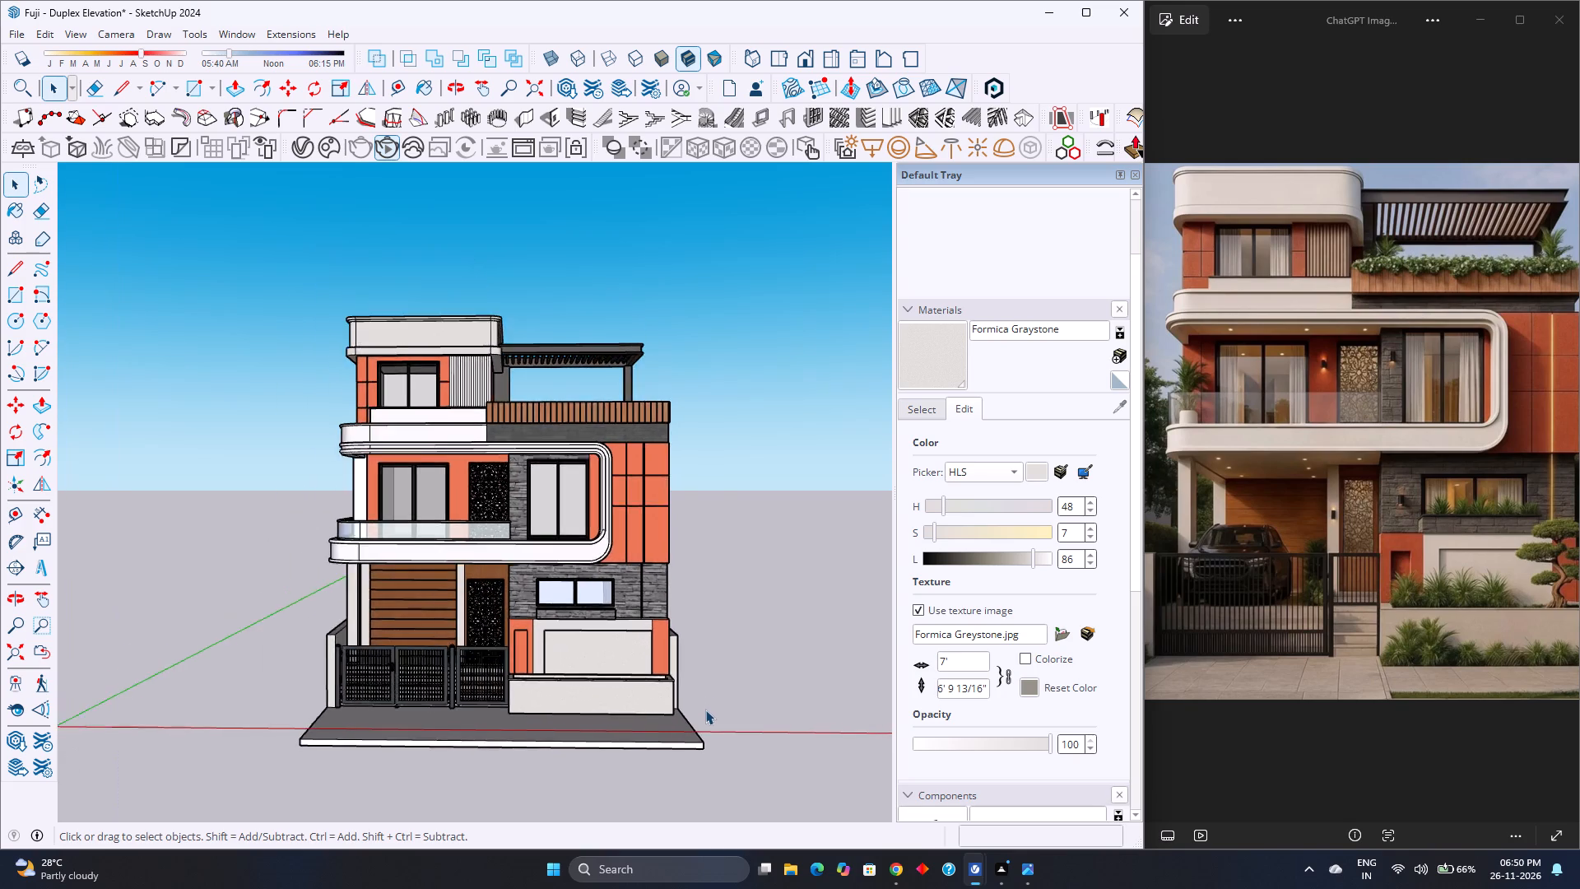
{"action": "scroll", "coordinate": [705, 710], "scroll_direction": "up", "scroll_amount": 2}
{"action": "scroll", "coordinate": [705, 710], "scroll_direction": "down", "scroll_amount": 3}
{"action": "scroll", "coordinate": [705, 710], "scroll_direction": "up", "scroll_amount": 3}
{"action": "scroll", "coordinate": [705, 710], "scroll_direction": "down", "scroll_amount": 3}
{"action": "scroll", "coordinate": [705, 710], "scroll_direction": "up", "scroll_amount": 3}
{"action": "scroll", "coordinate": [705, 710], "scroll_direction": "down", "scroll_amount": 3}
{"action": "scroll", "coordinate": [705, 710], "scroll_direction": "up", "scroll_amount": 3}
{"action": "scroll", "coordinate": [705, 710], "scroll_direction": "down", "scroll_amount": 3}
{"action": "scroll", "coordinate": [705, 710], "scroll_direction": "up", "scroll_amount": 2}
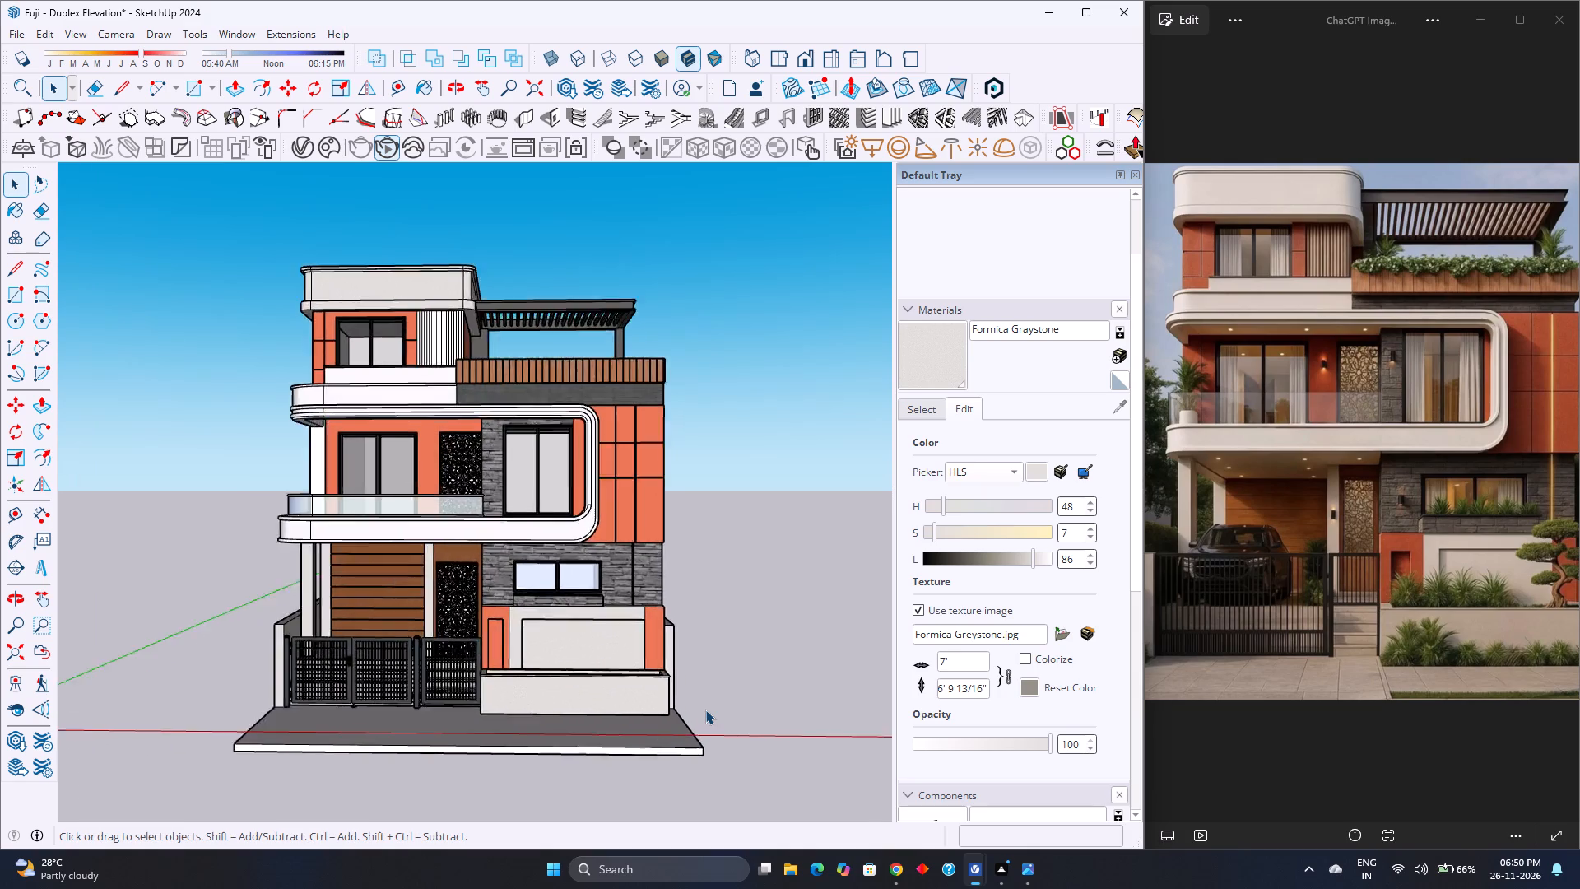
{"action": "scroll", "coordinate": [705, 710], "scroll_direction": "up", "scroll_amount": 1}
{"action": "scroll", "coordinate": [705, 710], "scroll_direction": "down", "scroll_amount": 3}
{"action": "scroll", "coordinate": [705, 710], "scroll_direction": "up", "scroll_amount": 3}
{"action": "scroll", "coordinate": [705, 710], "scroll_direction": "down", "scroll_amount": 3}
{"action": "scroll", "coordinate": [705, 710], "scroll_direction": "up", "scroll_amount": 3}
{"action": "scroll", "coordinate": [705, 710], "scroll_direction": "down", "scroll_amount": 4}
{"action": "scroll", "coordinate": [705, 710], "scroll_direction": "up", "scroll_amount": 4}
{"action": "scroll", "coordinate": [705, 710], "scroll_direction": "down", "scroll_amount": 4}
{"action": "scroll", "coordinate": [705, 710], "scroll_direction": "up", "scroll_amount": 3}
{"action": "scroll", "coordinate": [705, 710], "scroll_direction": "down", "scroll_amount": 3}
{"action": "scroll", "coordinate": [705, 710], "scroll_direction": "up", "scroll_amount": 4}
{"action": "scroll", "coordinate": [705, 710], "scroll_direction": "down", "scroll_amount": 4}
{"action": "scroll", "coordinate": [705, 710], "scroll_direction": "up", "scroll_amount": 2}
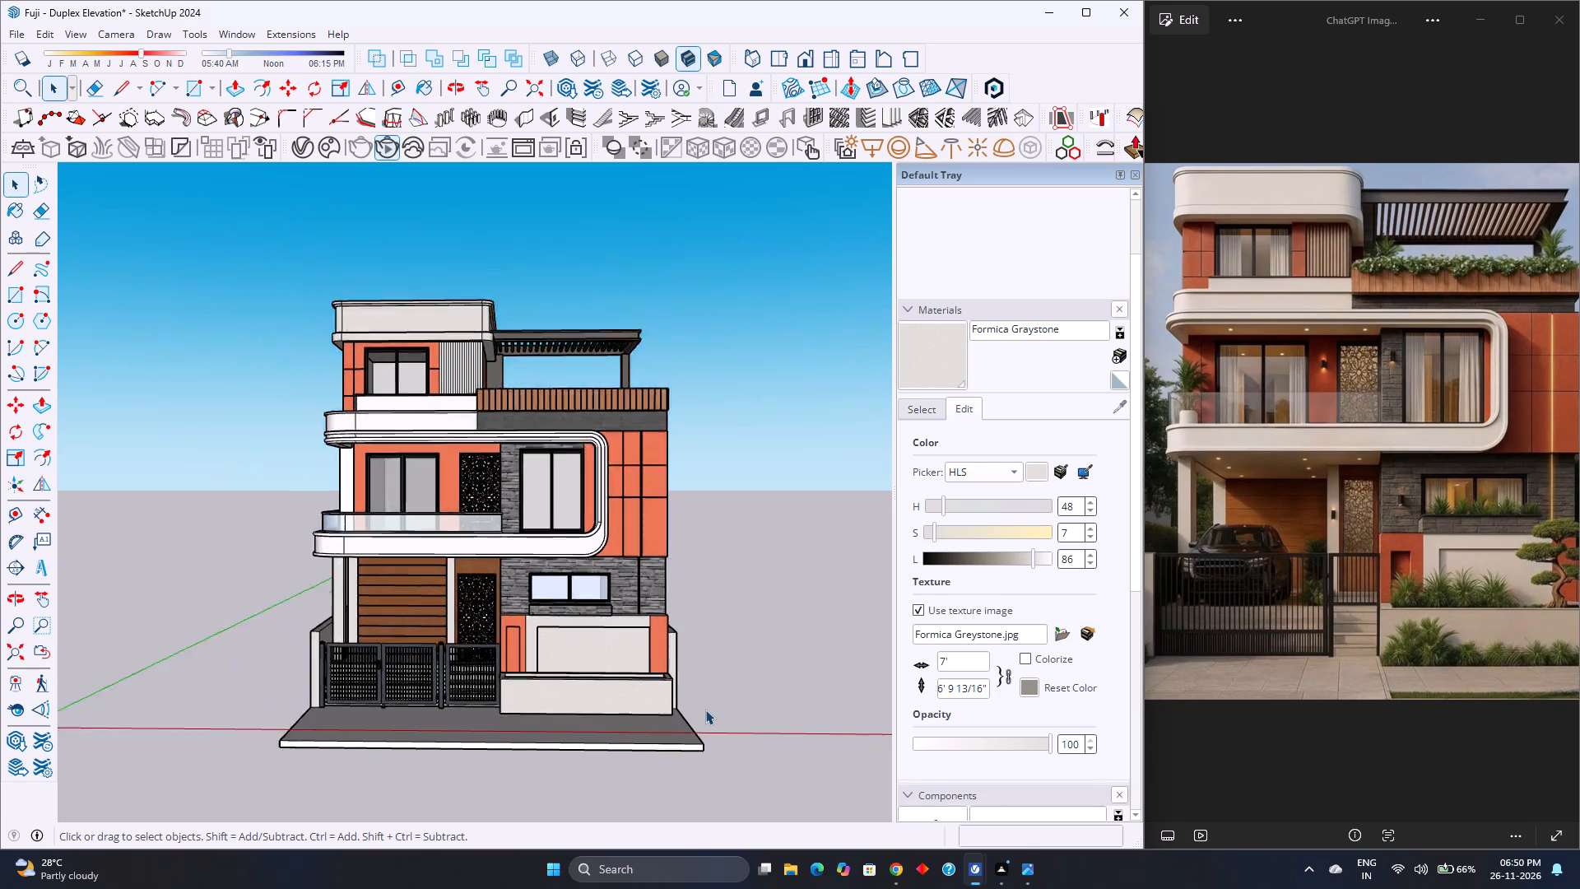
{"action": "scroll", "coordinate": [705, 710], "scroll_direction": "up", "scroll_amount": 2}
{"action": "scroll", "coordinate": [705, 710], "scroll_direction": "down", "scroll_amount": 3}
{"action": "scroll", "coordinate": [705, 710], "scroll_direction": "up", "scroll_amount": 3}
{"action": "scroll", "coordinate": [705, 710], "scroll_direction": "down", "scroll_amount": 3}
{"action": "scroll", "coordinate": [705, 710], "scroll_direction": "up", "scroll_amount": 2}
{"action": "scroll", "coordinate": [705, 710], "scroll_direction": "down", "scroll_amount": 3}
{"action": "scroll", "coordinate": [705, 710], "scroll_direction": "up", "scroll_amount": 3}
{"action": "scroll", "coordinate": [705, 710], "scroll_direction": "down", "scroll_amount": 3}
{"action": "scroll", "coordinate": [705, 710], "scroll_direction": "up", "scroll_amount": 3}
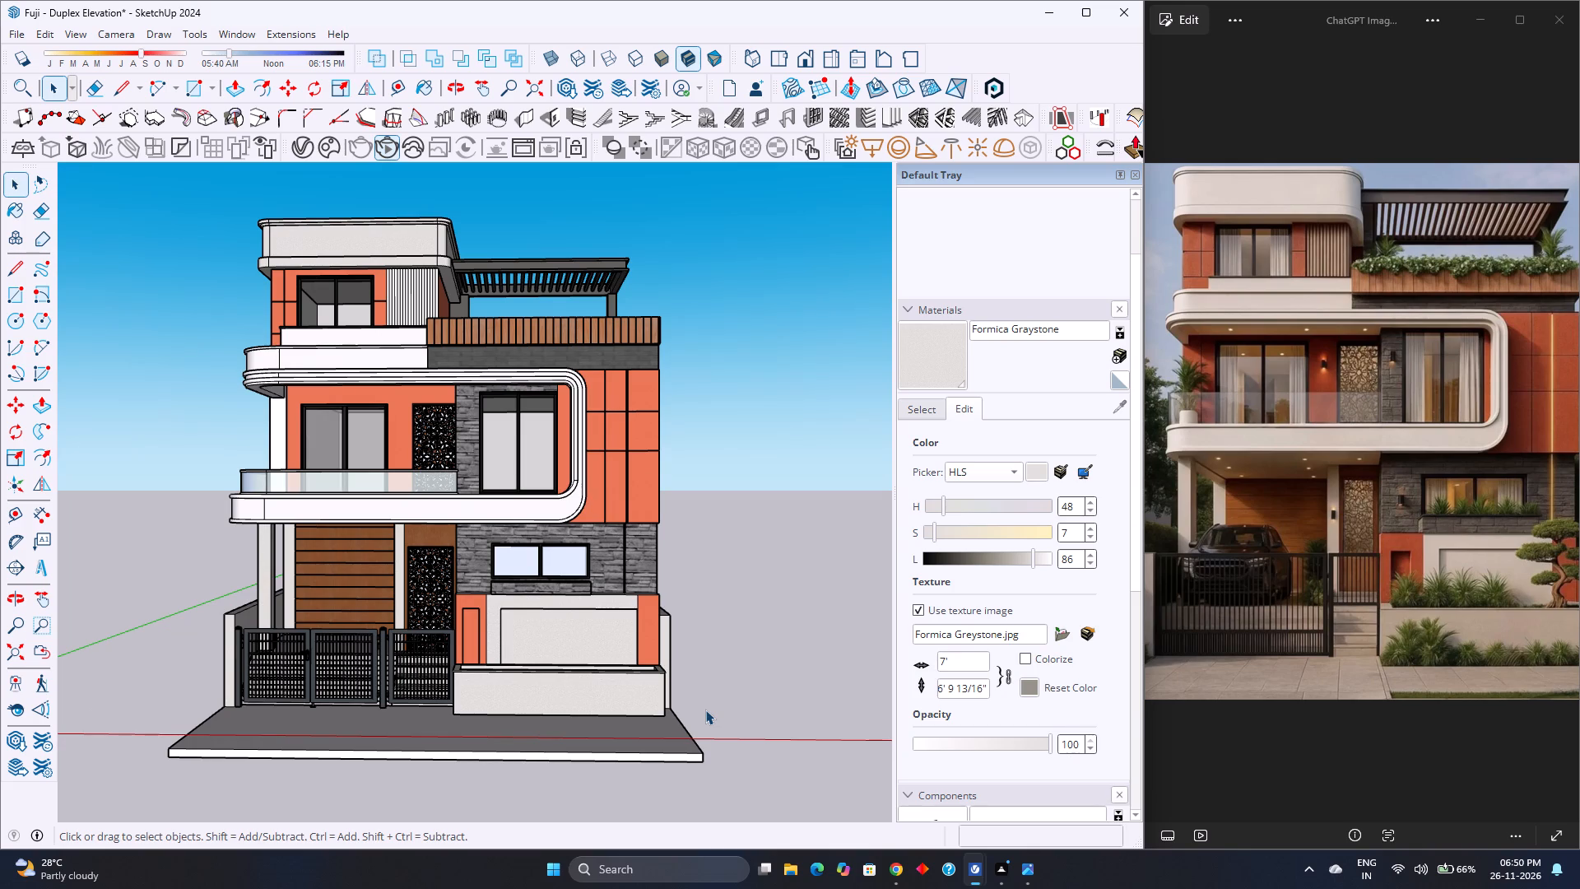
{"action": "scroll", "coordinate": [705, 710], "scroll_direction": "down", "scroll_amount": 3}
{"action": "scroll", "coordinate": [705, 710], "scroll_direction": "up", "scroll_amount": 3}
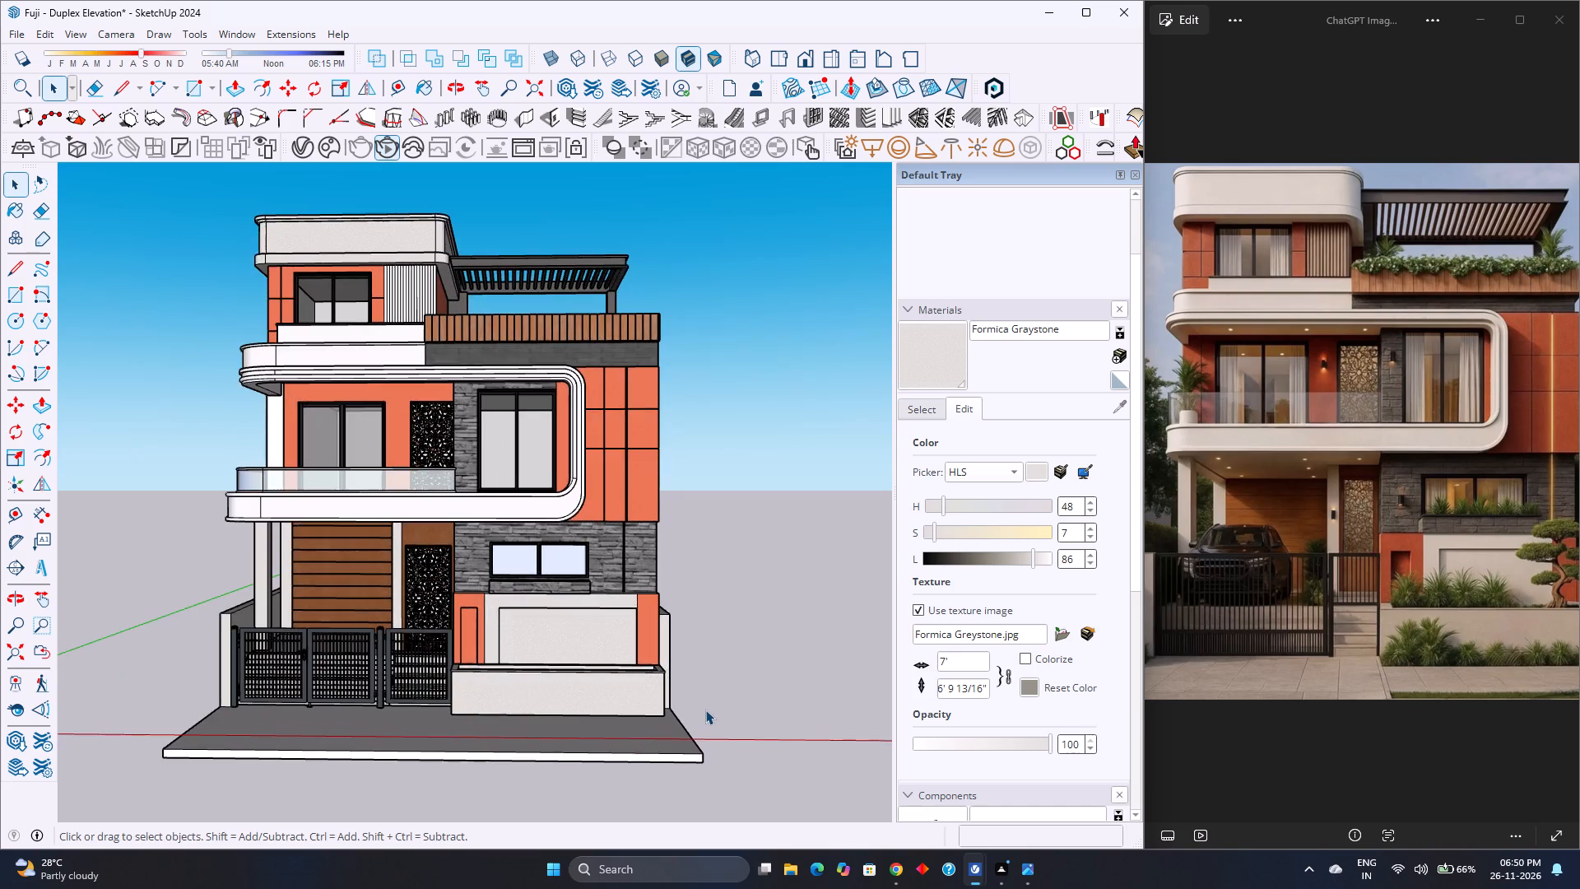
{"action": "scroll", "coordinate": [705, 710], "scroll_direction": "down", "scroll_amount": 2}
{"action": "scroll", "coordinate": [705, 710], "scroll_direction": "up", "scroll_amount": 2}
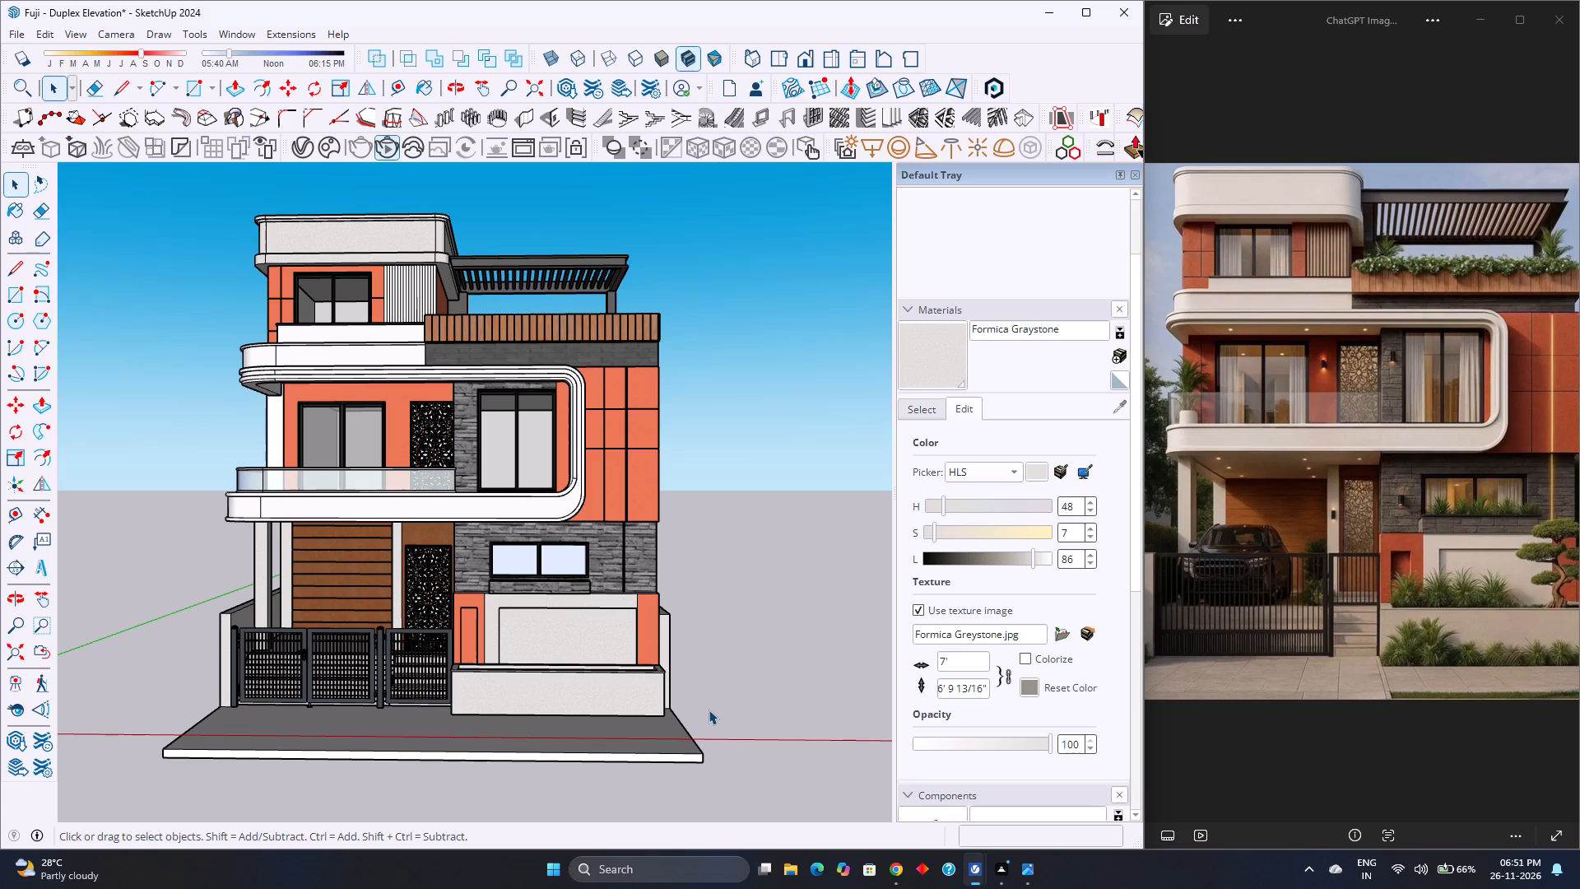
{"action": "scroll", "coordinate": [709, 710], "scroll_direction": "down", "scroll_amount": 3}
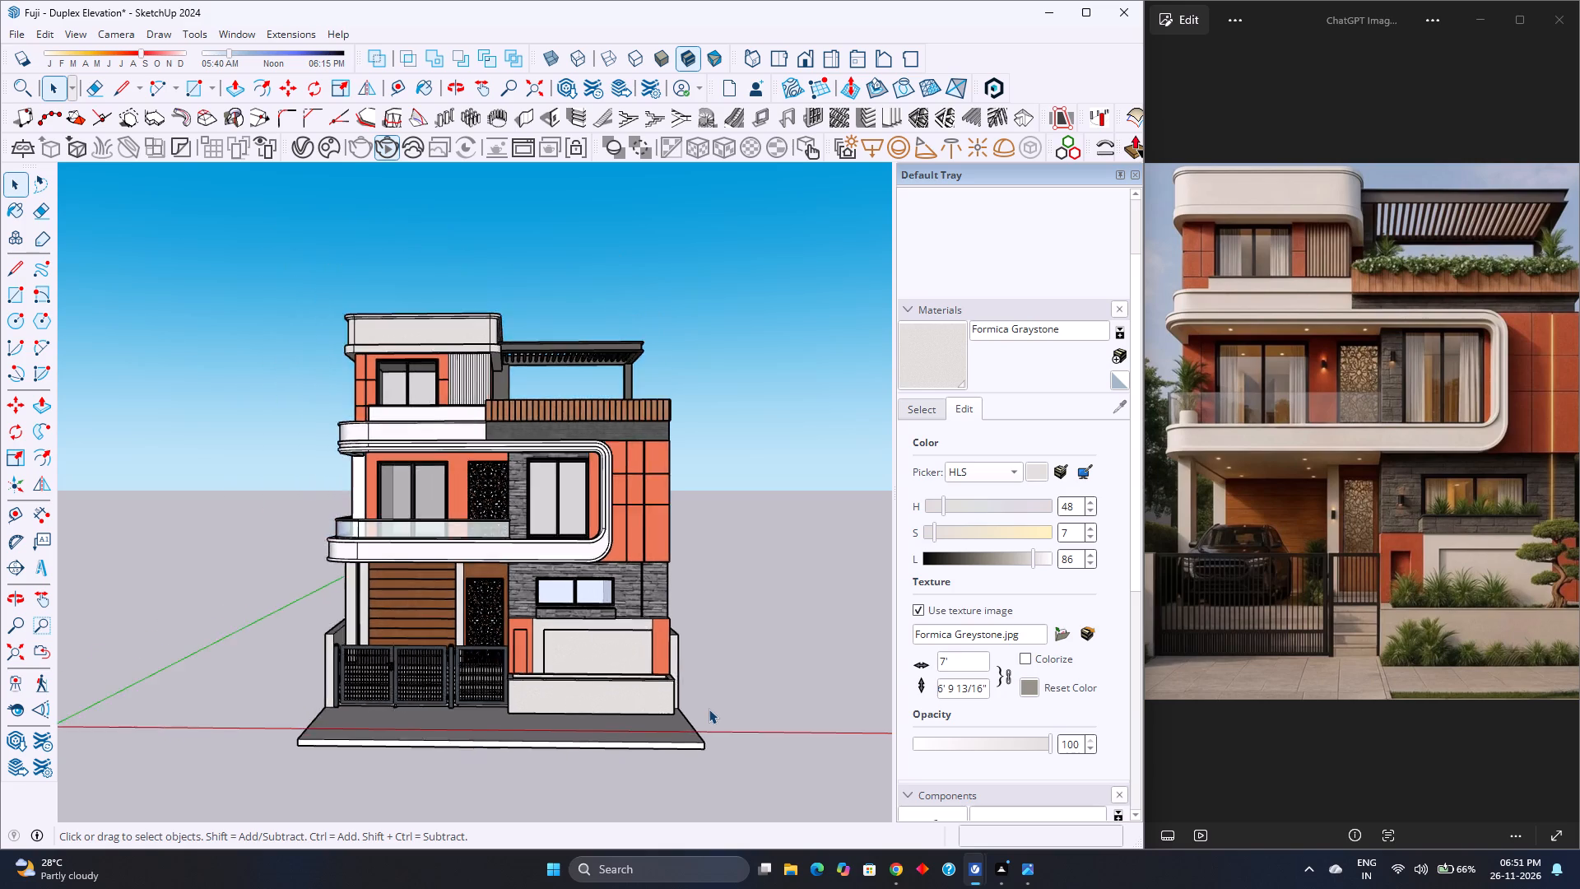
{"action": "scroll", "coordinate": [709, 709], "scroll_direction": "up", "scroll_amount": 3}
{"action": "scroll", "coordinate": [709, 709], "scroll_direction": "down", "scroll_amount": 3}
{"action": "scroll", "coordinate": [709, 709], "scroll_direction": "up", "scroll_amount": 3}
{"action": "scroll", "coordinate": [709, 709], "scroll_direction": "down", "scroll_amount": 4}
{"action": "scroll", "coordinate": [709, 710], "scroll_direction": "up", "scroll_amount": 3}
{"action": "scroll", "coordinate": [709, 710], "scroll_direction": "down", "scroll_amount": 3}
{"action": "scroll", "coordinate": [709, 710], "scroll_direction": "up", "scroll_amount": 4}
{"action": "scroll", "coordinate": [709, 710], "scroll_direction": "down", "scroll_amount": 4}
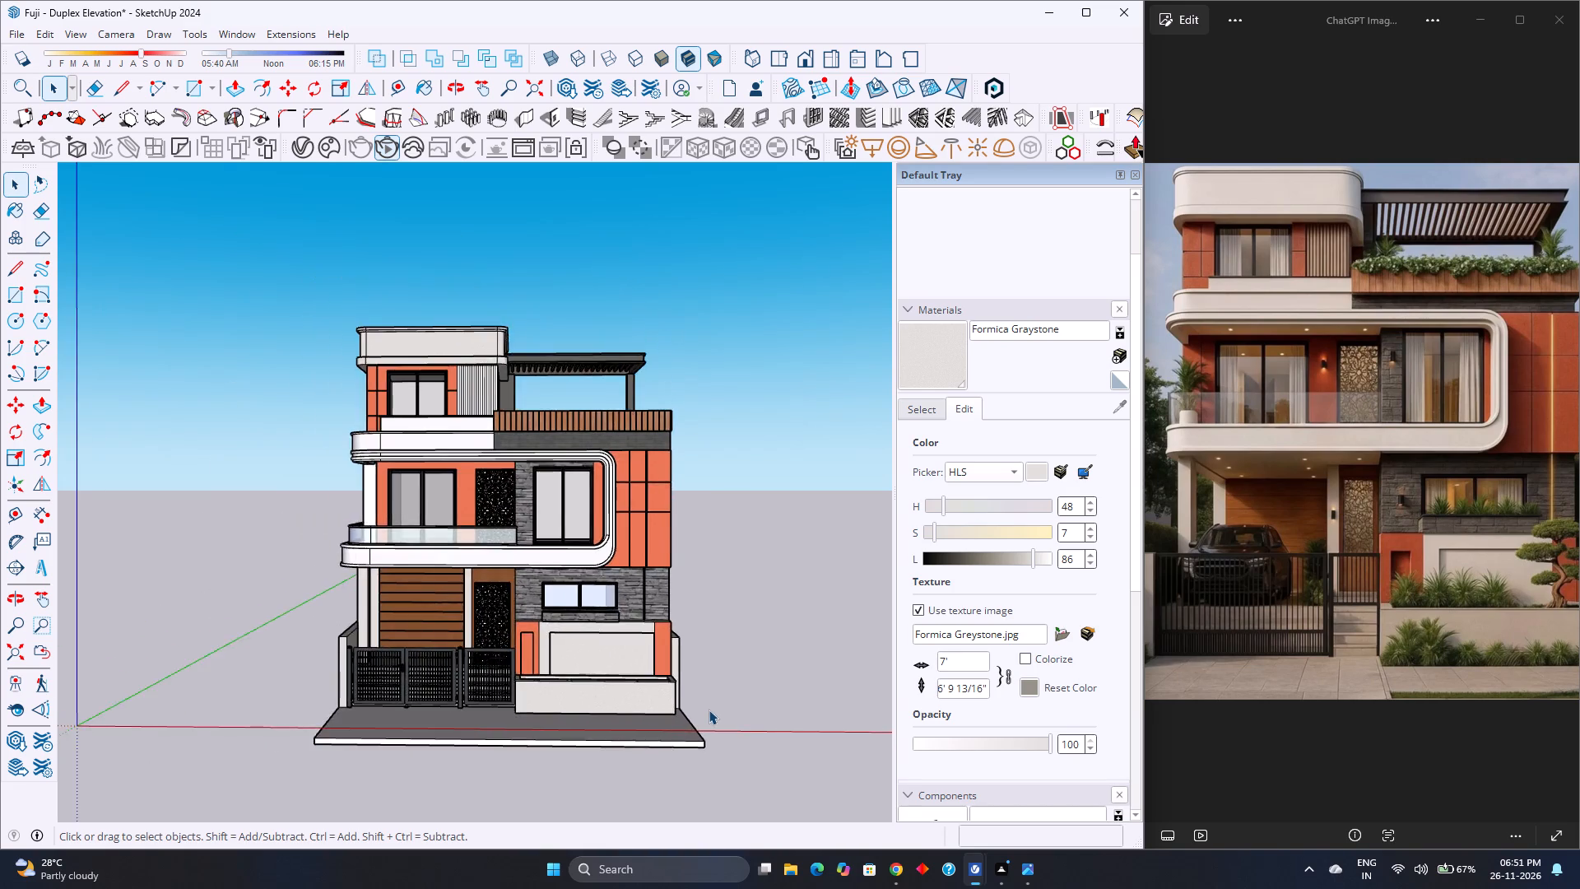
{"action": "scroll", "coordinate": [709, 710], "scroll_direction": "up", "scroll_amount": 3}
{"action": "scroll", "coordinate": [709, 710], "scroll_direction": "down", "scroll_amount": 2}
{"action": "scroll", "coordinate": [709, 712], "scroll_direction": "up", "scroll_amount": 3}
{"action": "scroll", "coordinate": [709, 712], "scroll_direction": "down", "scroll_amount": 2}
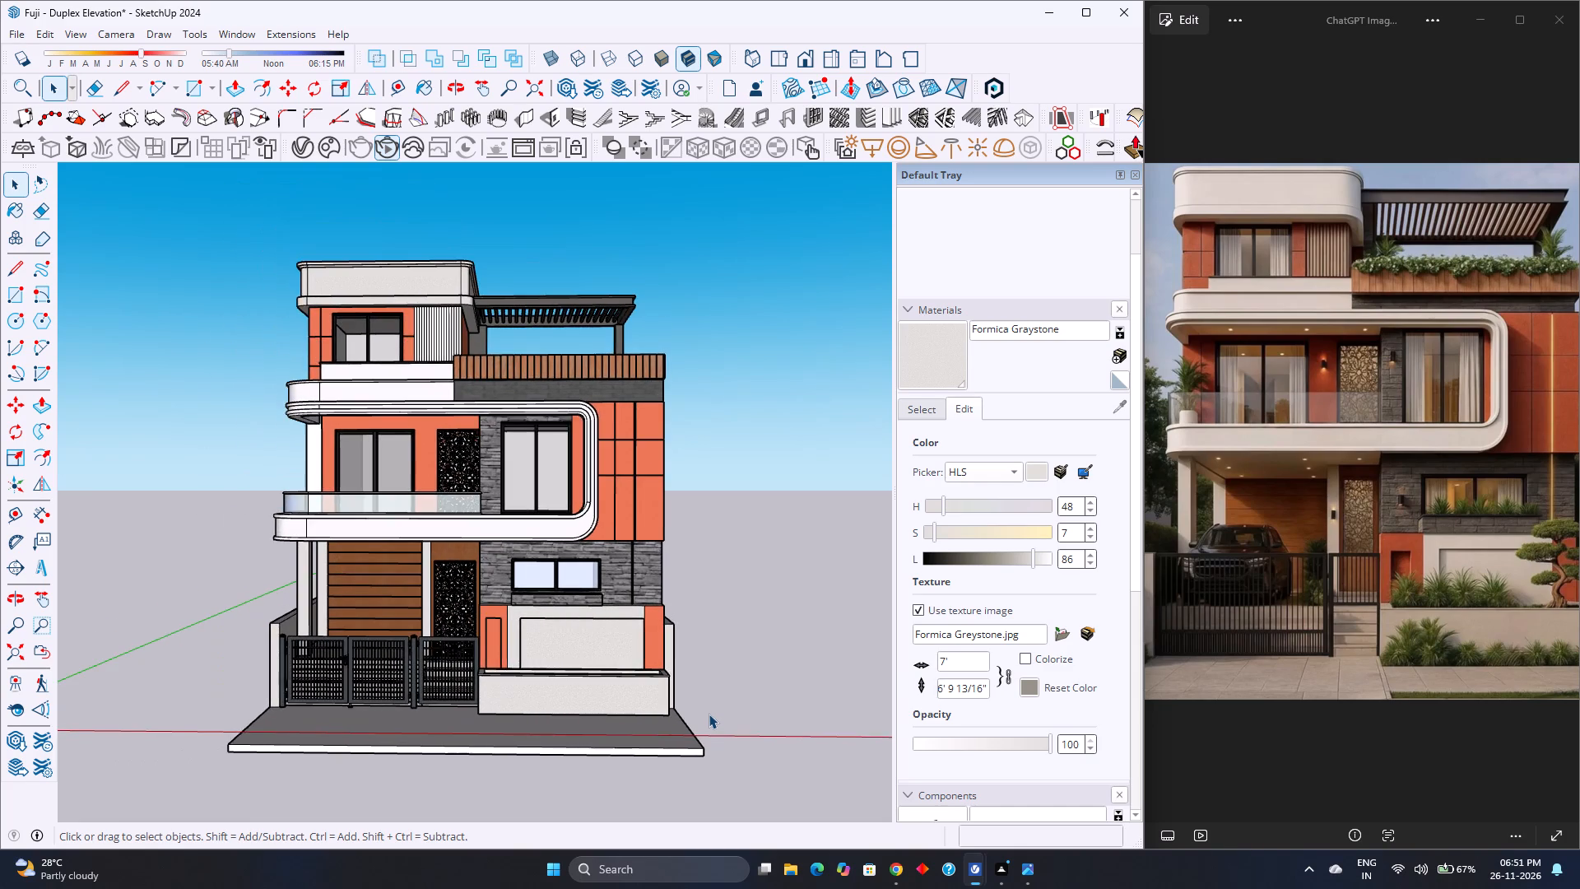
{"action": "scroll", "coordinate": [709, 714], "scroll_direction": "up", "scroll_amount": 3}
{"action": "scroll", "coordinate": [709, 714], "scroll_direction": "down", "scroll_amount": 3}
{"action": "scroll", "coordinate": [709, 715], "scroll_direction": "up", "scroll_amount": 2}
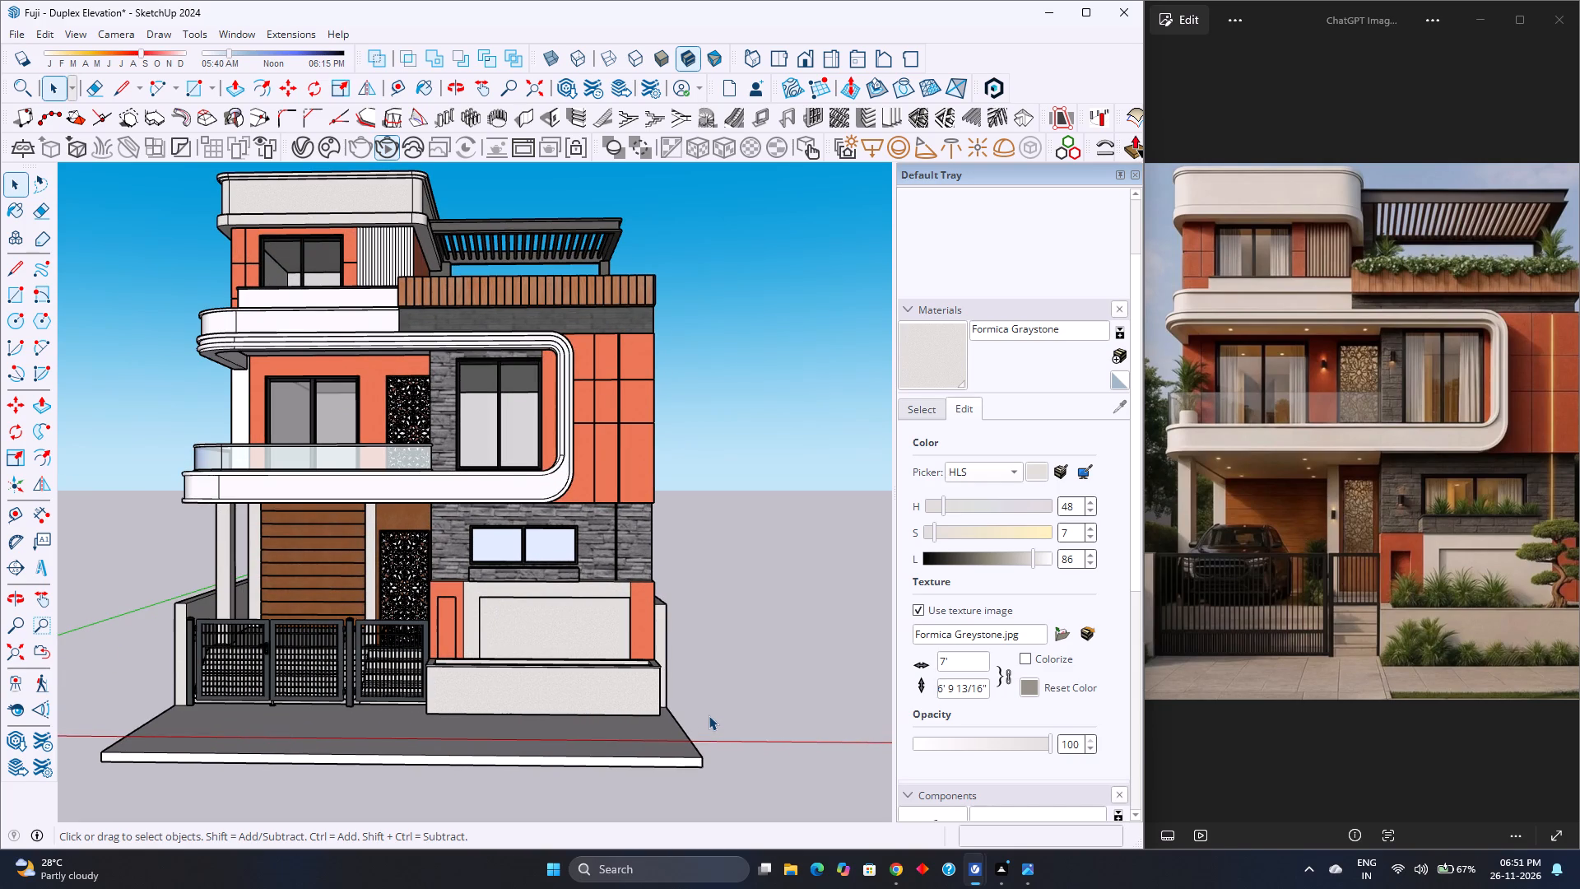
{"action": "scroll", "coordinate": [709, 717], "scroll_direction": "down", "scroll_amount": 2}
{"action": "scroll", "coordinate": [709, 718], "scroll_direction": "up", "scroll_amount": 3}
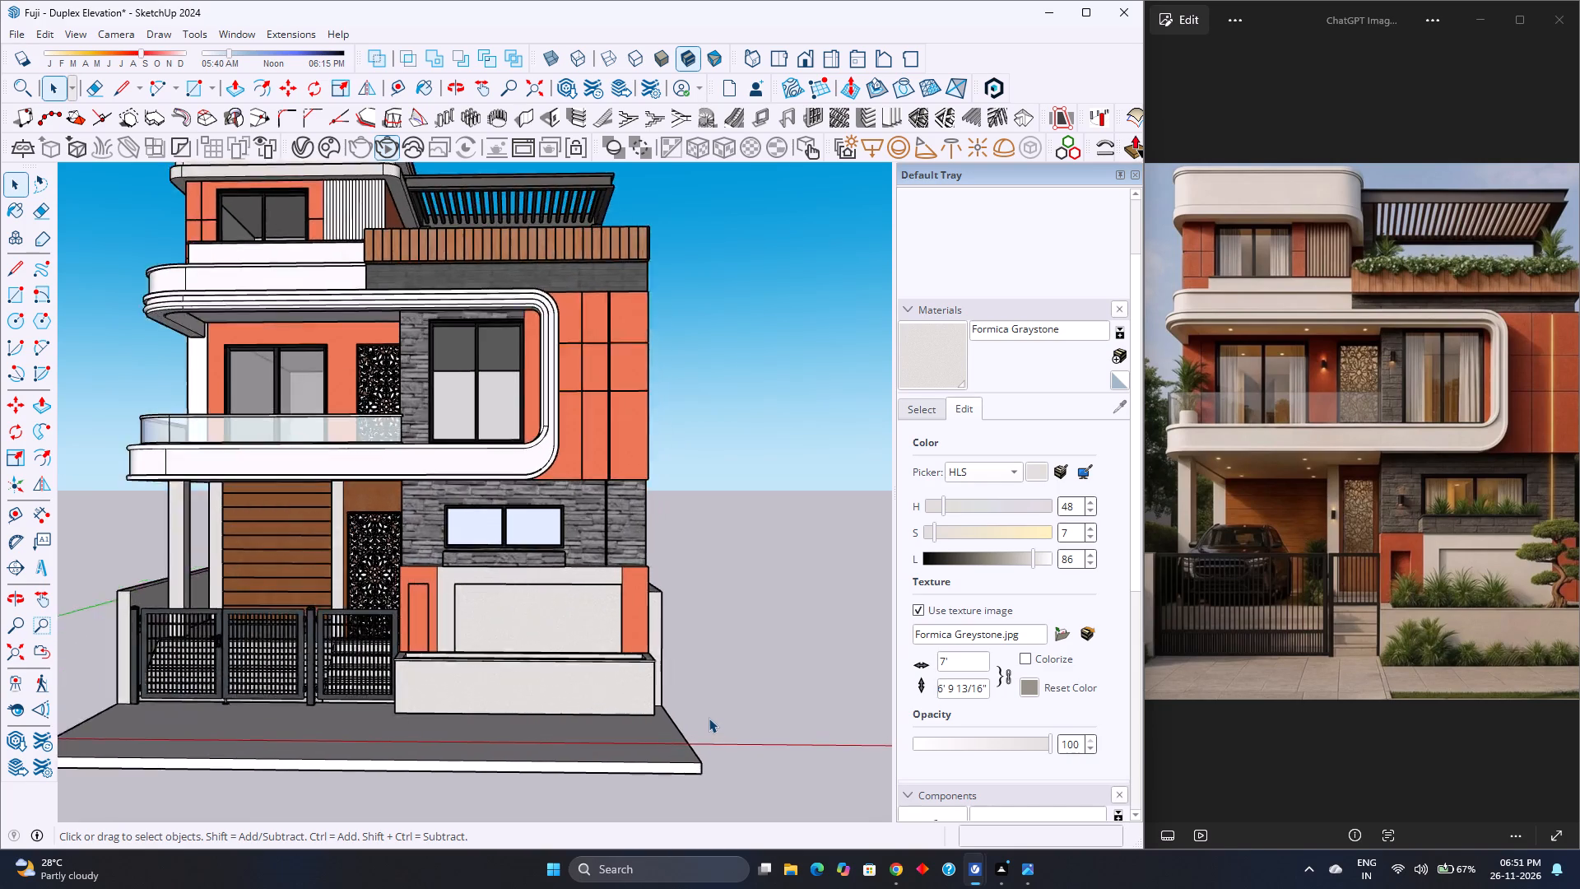
Review the full front elevation, from roof parapet and pergola down to gate and driveway slab, against the reference image.
{"action": "scroll", "coordinate": [709, 718], "scroll_direction": "down", "scroll_amount": 2}
{"action": "scroll", "coordinate": [709, 718], "scroll_direction": "up", "scroll_amount": 1}
{"action": "scroll", "coordinate": [709, 718], "scroll_direction": "down", "scroll_amount": 2}
{"action": "scroll", "coordinate": [709, 718], "scroll_direction": "up", "scroll_amount": 2}
{"action": "scroll", "coordinate": [709, 718], "scroll_direction": "down", "scroll_amount": 3}
{"action": "scroll", "coordinate": [709, 718], "scroll_direction": "up", "scroll_amount": 3}
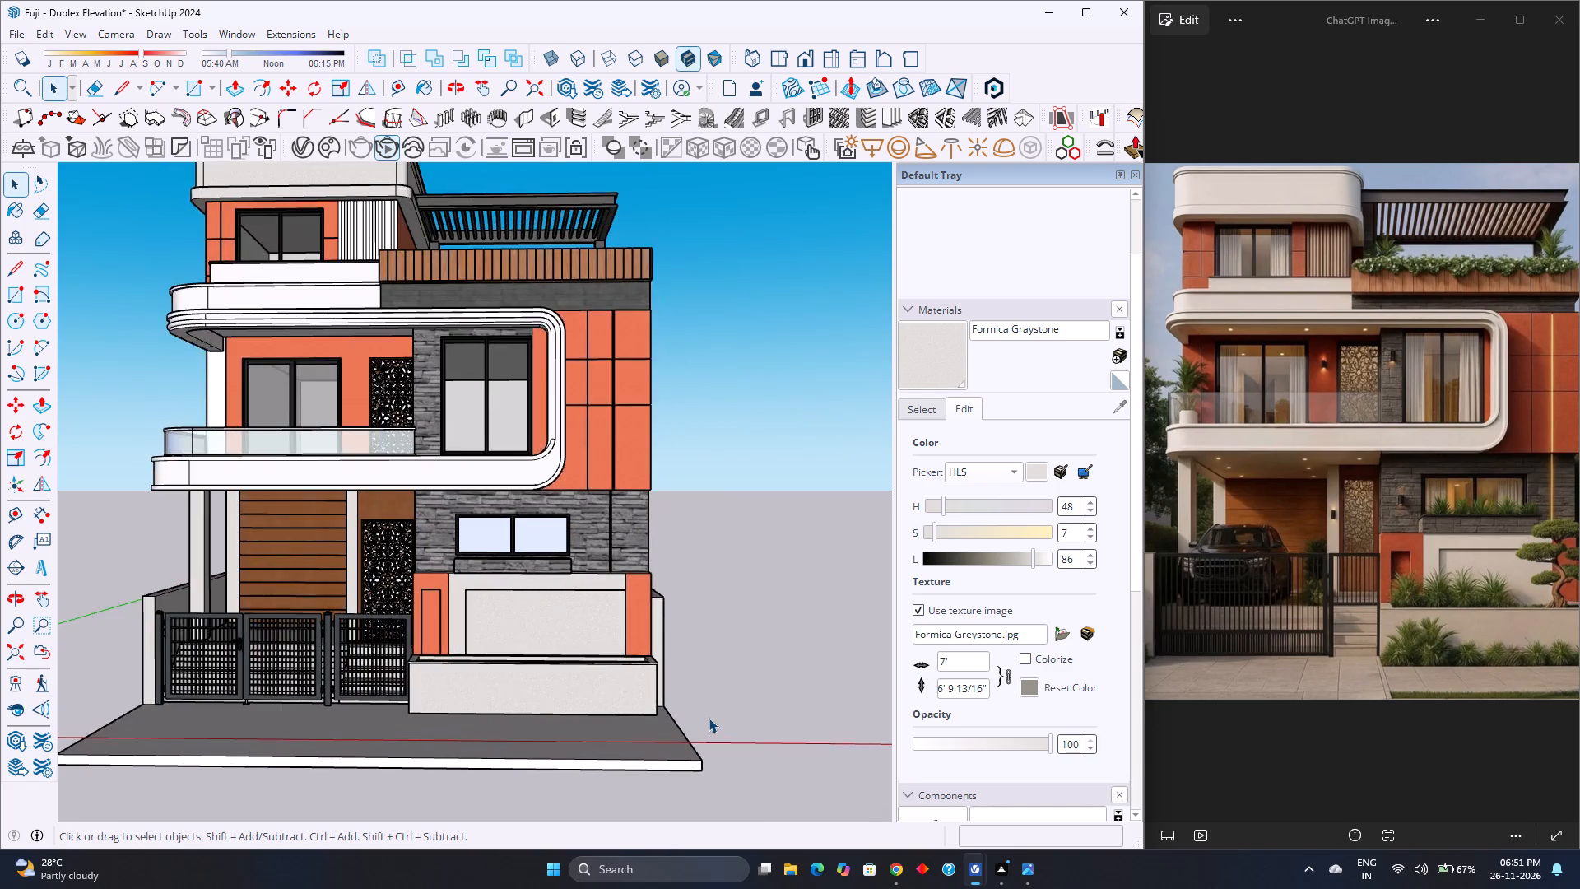
{"action": "scroll", "coordinate": [709, 718], "scroll_direction": "down", "scroll_amount": 2}
{"action": "scroll", "coordinate": [709, 718], "scroll_direction": "up", "scroll_amount": 2}
{"action": "scroll", "coordinate": [709, 718], "scroll_direction": "down", "scroll_amount": 2}
{"action": "scroll", "coordinate": [709, 718], "scroll_direction": "up", "scroll_amount": 2}
{"action": "scroll", "coordinate": [709, 718], "scroll_direction": "down", "scroll_amount": 2}
{"action": "scroll", "coordinate": [709, 718], "scroll_direction": "up", "scroll_amount": 2}
{"action": "scroll", "coordinate": [709, 718], "scroll_direction": "down", "scroll_amount": 3}
{"action": "scroll", "coordinate": [709, 718], "scroll_direction": "up", "scroll_amount": 1}
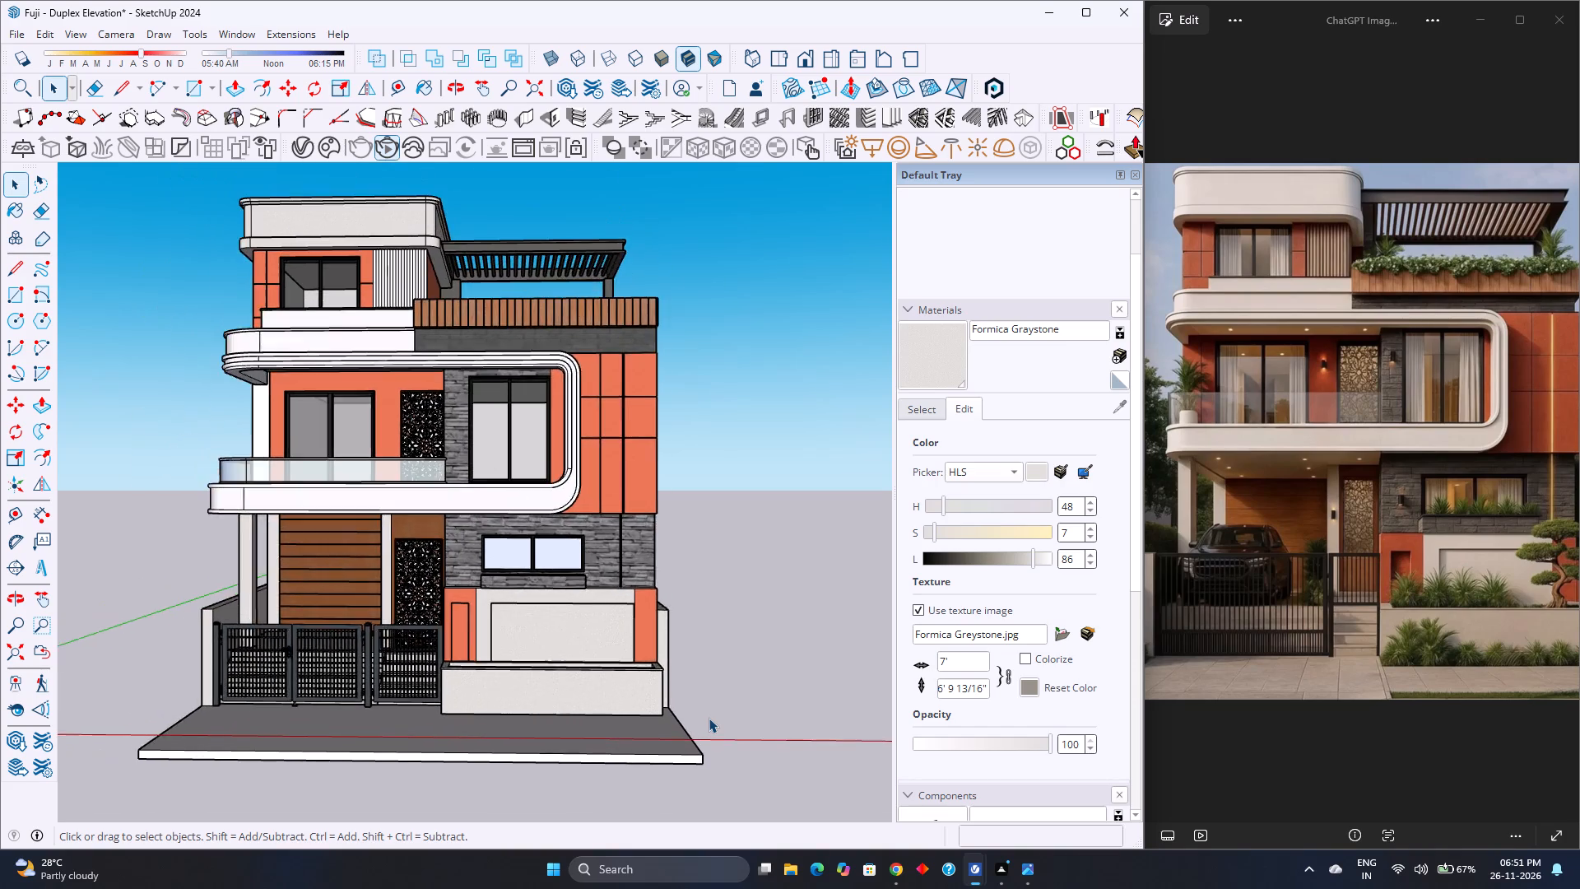
{"action": "scroll", "coordinate": [709, 718], "scroll_direction": "down", "scroll_amount": 1}
{"action": "scroll", "coordinate": [709, 718], "scroll_direction": "up", "scroll_amount": 2}
{"action": "scroll", "coordinate": [709, 718], "scroll_direction": "down", "scroll_amount": 3}
{"action": "scroll", "coordinate": [709, 718], "scroll_direction": "up", "scroll_amount": 4}
{"action": "scroll", "coordinate": [709, 718], "scroll_direction": "down", "scroll_amount": 4}
{"action": "scroll", "coordinate": [709, 718], "scroll_direction": "up", "scroll_amount": 3}
{"action": "scroll", "coordinate": [709, 718], "scroll_direction": "down", "scroll_amount": 3}
{"action": "scroll", "coordinate": [709, 718], "scroll_direction": "up", "scroll_amount": 3}
{"action": "scroll", "coordinate": [709, 718], "scroll_direction": "down", "scroll_amount": 2}
{"action": "scroll", "coordinate": [709, 718], "scroll_direction": "up", "scroll_amount": 2}
{"action": "scroll", "coordinate": [709, 718], "scroll_direction": "down", "scroll_amount": 2}
{"action": "scroll", "coordinate": [709, 718], "scroll_direction": "up", "scroll_amount": 2}
{"action": "scroll", "coordinate": [709, 718], "scroll_direction": "down", "scroll_amount": 3}
{"action": "scroll", "coordinate": [709, 718], "scroll_direction": "up", "scroll_amount": 3}
{"action": "scroll", "coordinate": [709, 718], "scroll_direction": "down", "scroll_amount": 3}
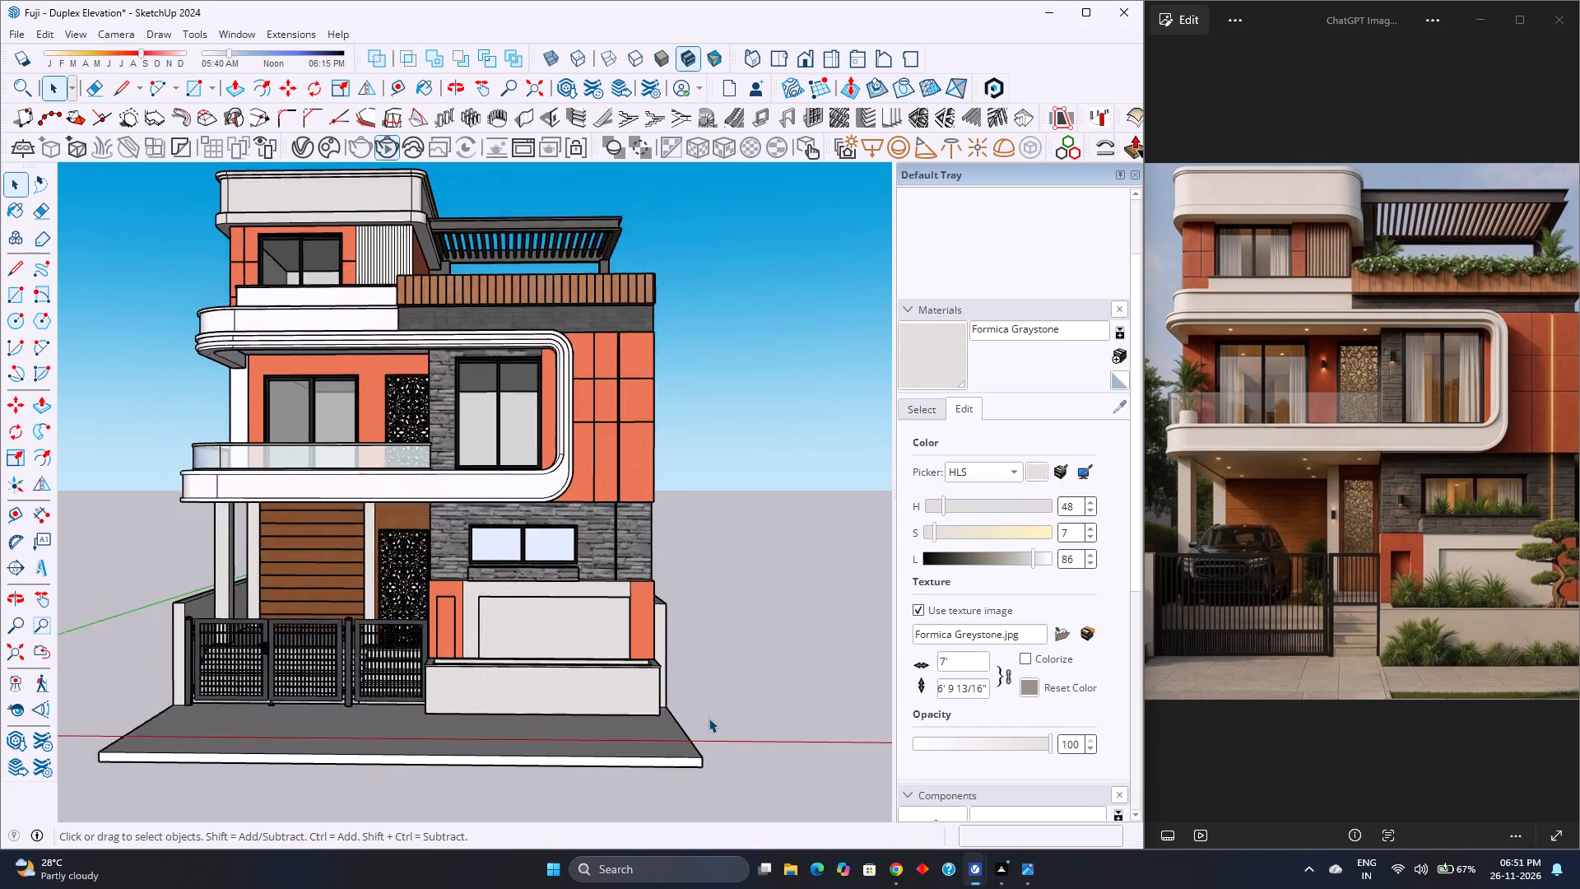
{"action": "scroll", "coordinate": [709, 718], "scroll_direction": "up", "scroll_amount": 3}
{"action": "scroll", "coordinate": [709, 718], "scroll_direction": "down", "scroll_amount": 3}
{"action": "scroll", "coordinate": [709, 719], "scroll_direction": "up", "scroll_amount": 4}
{"action": "scroll", "coordinate": [709, 719], "scroll_direction": "down", "scroll_amount": 2}
{"action": "scroll", "coordinate": [709, 720], "scroll_direction": "up", "scroll_amount": 2}
{"action": "scroll", "coordinate": [709, 720], "scroll_direction": "down", "scroll_amount": 2}
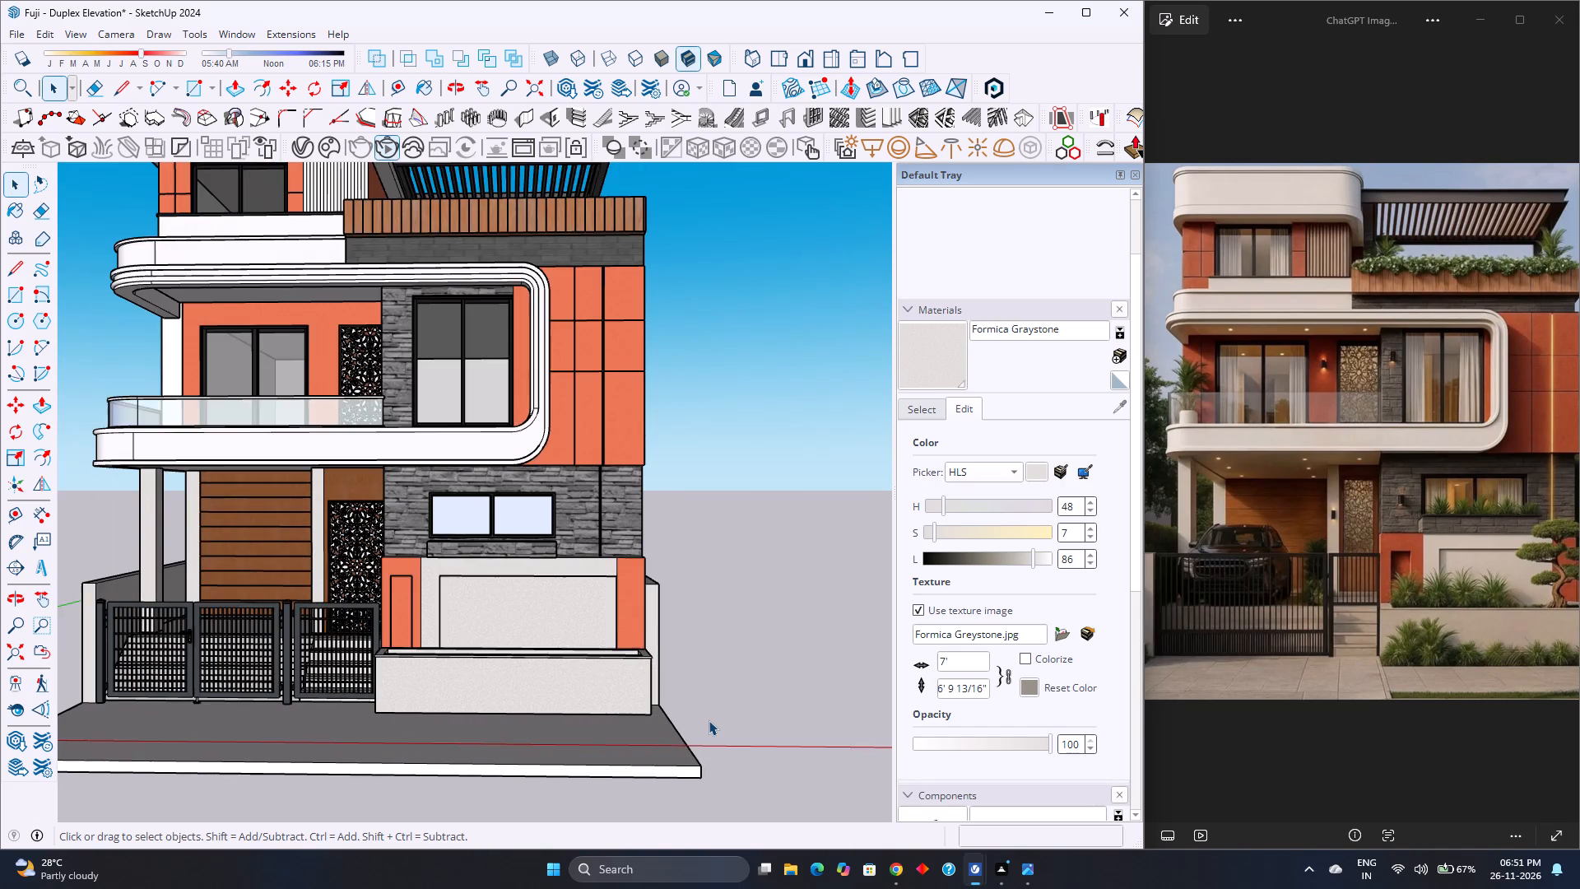
Compare the curved balcony frame, orange wall panels, stone cladding and gate with the reference image at closer range.
{"action": "scroll", "coordinate": [709, 720], "scroll_direction": "up", "scroll_amount": 2}
{"action": "scroll", "coordinate": [709, 720], "scroll_direction": "down", "scroll_amount": 3}
{"action": "scroll", "coordinate": [709, 722], "scroll_direction": "up", "scroll_amount": 3}
{"action": "scroll", "coordinate": [709, 722], "scroll_direction": "down", "scroll_amount": 3}
{"action": "scroll", "coordinate": [709, 722], "scroll_direction": "up", "scroll_amount": 2}
{"action": "scroll", "coordinate": [709, 722], "scroll_direction": "down", "scroll_amount": 2}
{"action": "scroll", "coordinate": [709, 722], "scroll_direction": "up", "scroll_amount": 2}
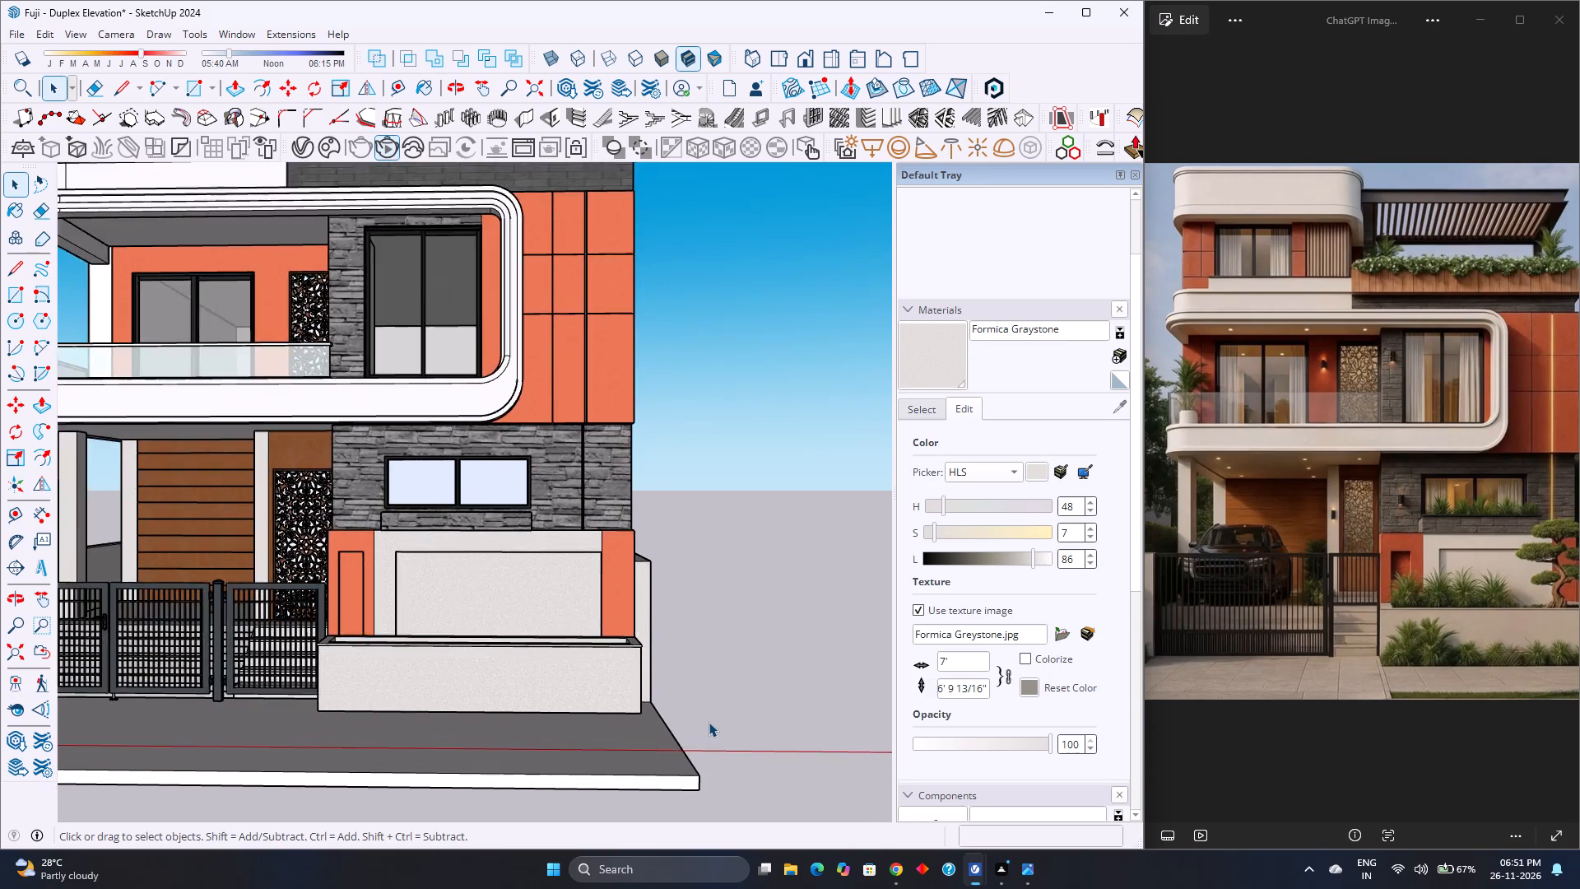
{"action": "scroll", "coordinate": [709, 722], "scroll_direction": "down", "scroll_amount": 2}
{"action": "scroll", "coordinate": [709, 723], "scroll_direction": "up", "scroll_amount": 2}
{"action": "scroll", "coordinate": [709, 723], "scroll_direction": "down", "scroll_amount": 2}
{"action": "scroll", "coordinate": [709, 723], "scroll_direction": "up", "scroll_amount": 2}
{"action": "scroll", "coordinate": [709, 723], "scroll_direction": "down", "scroll_amount": 1}
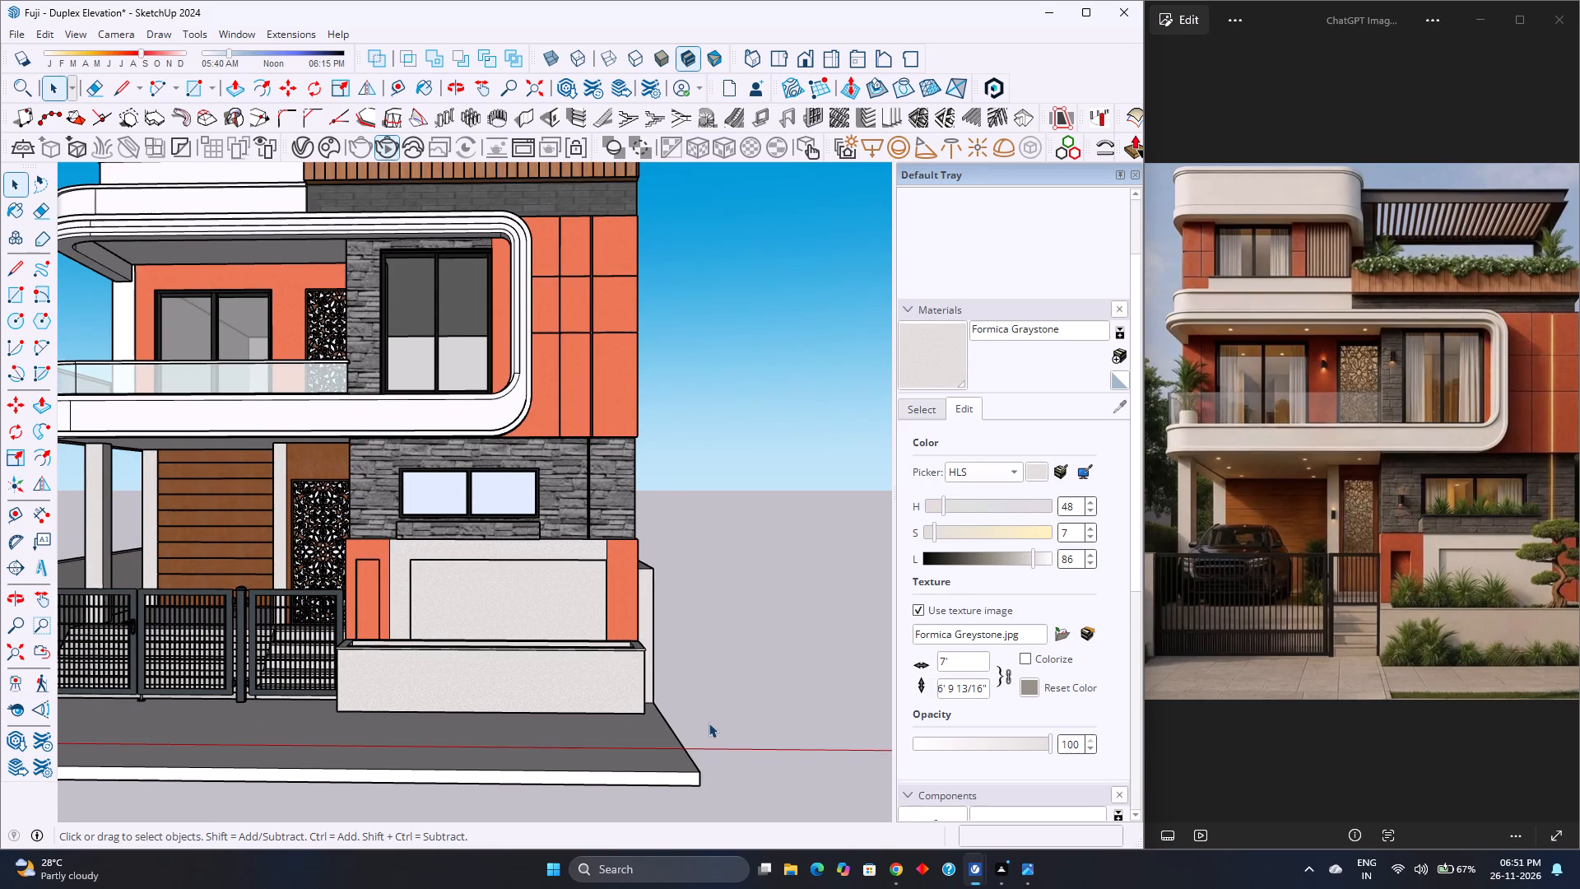
{"action": "scroll", "coordinate": [709, 723], "scroll_direction": "up", "scroll_amount": 1}
{"action": "scroll", "coordinate": [709, 725], "scroll_direction": "down", "scroll_amount": 2}
{"action": "scroll", "coordinate": [709, 725], "scroll_direction": "up", "scroll_amount": 2}
{"action": "scroll", "coordinate": [709, 725], "scroll_direction": "down", "scroll_amount": 2}
{"action": "scroll", "coordinate": [709, 725], "scroll_direction": "up", "scroll_amount": 2}
{"action": "scroll", "coordinate": [709, 725], "scroll_direction": "down", "scroll_amount": 3}
{"action": "scroll", "coordinate": [709, 725], "scroll_direction": "up", "scroll_amount": 3}
{"action": "scroll", "coordinate": [709, 725], "scroll_direction": "down", "scroll_amount": 2}
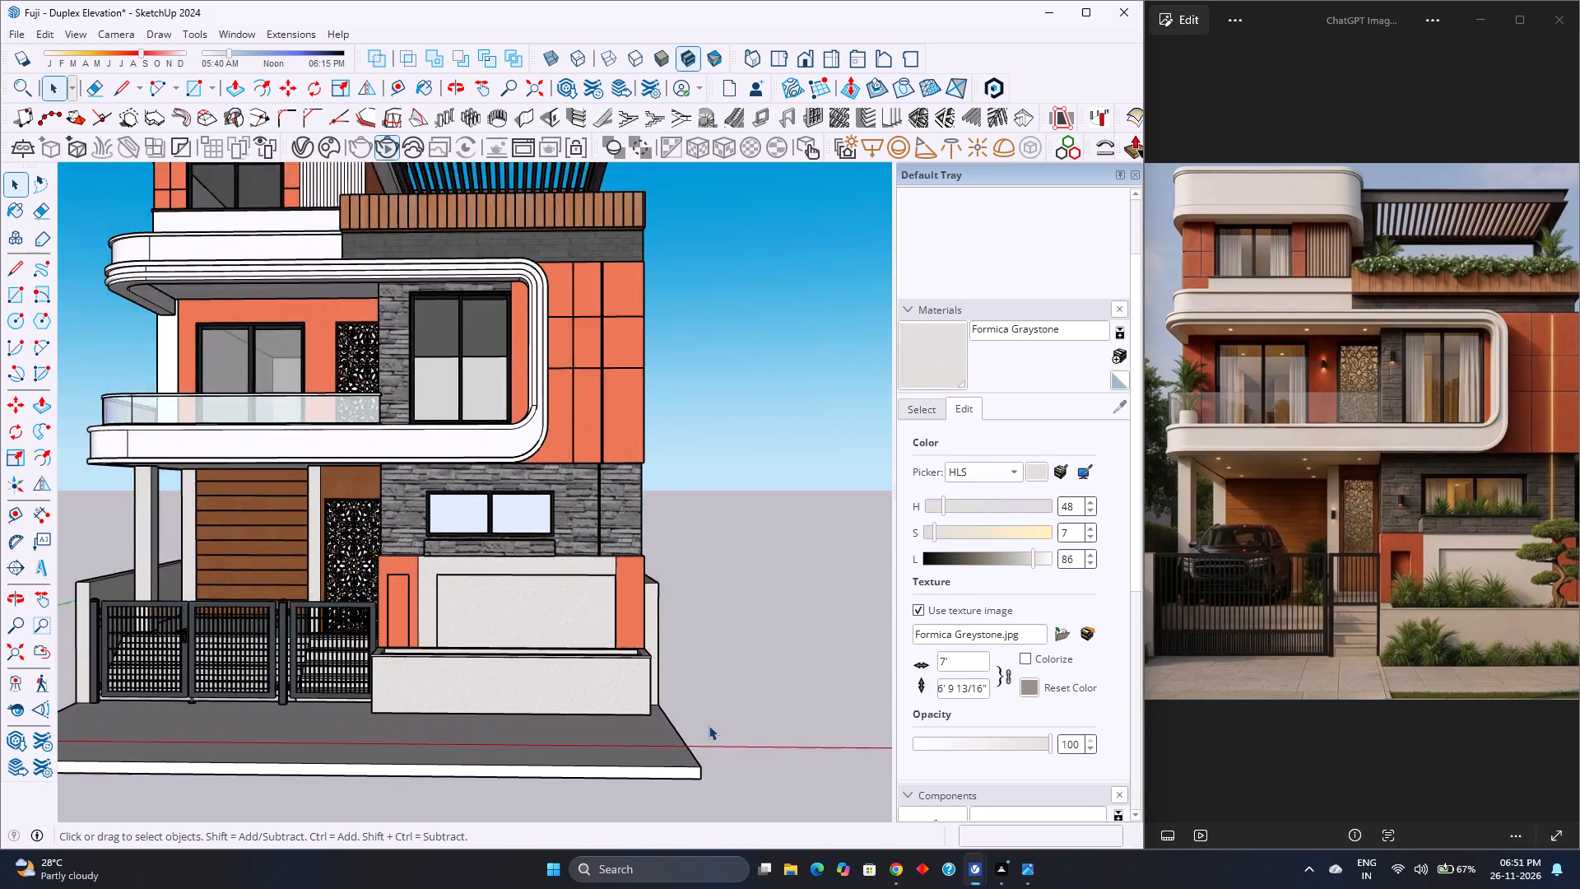
{"action": "scroll", "coordinate": [709, 725], "scroll_direction": "down", "scroll_amount": 1}
{"action": "scroll", "coordinate": [709, 725], "scroll_direction": "up", "scroll_amount": 3}
{"action": "scroll", "coordinate": [709, 725], "scroll_direction": "down", "scroll_amount": 3}
{"action": "scroll", "coordinate": [709, 725], "scroll_direction": "up", "scroll_amount": 3}
{"action": "scroll", "coordinate": [709, 725], "scroll_direction": "down", "scroll_amount": 3}
{"action": "scroll", "coordinate": [709, 725], "scroll_direction": "up", "scroll_amount": 2}
{"action": "scroll", "coordinate": [709, 725], "scroll_direction": "down", "scroll_amount": 2}
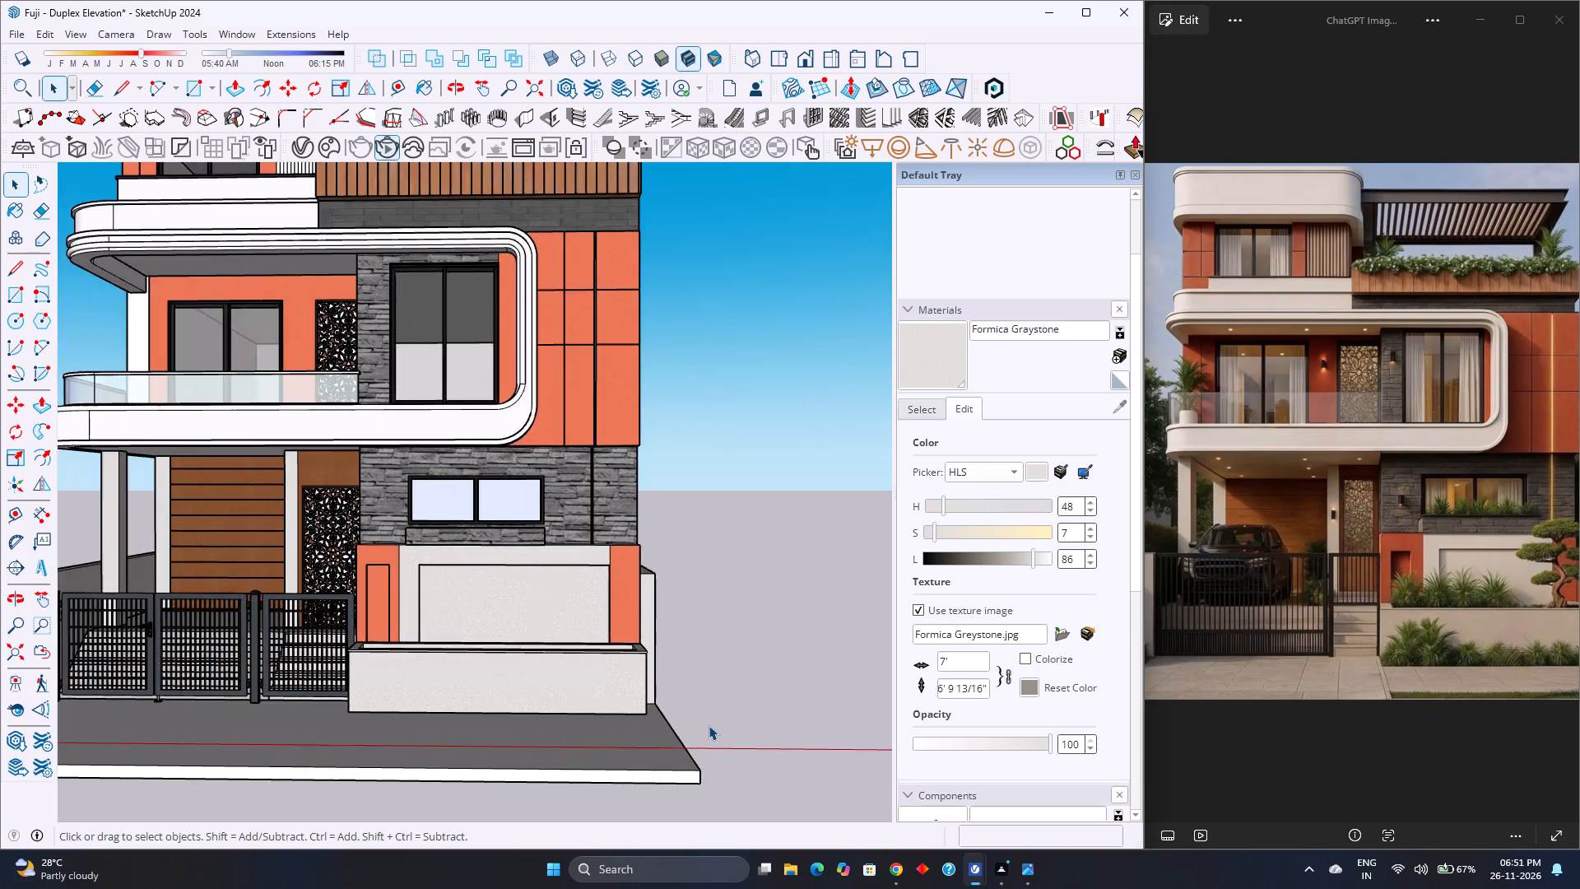
{"action": "scroll", "coordinate": [709, 725], "scroll_direction": "up", "scroll_amount": 3}
{"action": "scroll", "coordinate": [709, 725], "scroll_direction": "down", "scroll_amount": 3}
{"action": "scroll", "coordinate": [709, 727], "scroll_direction": "up", "scroll_amount": 2}
{"action": "scroll", "coordinate": [709, 727], "scroll_direction": "down", "scroll_amount": 2}
{"action": "scroll", "coordinate": [709, 727], "scroll_direction": "up", "scroll_amount": 2}
{"action": "scroll", "coordinate": [709, 727], "scroll_direction": "down", "scroll_amount": 1}
{"action": "scroll", "coordinate": [709, 728], "scroll_direction": "up", "scroll_amount": 3}
{"action": "scroll", "coordinate": [709, 728], "scroll_direction": "down", "scroll_amount": 3}
{"action": "scroll", "coordinate": [709, 728], "scroll_direction": "up", "scroll_amount": 3}
{"action": "scroll", "coordinate": [709, 728], "scroll_direction": "down", "scroll_amount": 4}
{"action": "scroll", "coordinate": [709, 728], "scroll_direction": "up", "scroll_amount": 3}
{"action": "scroll", "coordinate": [709, 728], "scroll_direction": "down", "scroll_amount": 2}
{"action": "scroll", "coordinate": [709, 728], "scroll_direction": "up", "scroll_amount": 2}
{"action": "scroll", "coordinate": [709, 728], "scroll_direction": "down", "scroll_amount": 2}
{"action": "scroll", "coordinate": [709, 728], "scroll_direction": "up", "scroll_amount": 2}
{"action": "scroll", "coordinate": [709, 728], "scroll_direction": "down", "scroll_amount": 3}
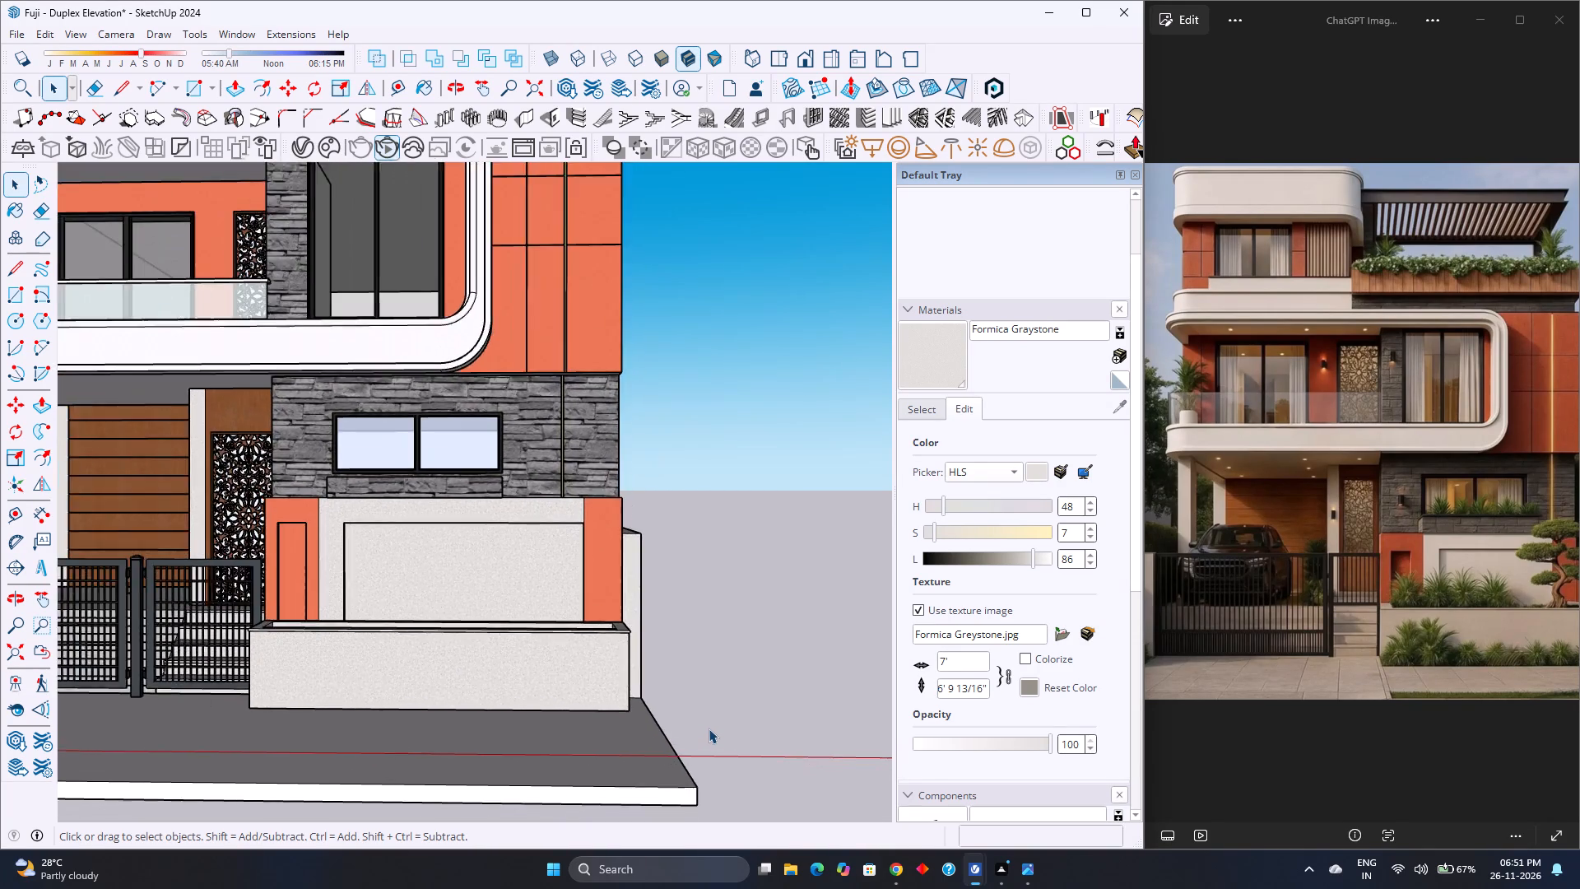
Examine the ground-floor stone band, two-pane window, recessed wall panel and front planter wall against the reference image.
{"action": "scroll", "coordinate": [709, 728], "scroll_direction": "up", "scroll_amount": 3}
{"action": "scroll", "coordinate": [709, 728], "scroll_direction": "down", "scroll_amount": 3}
{"action": "scroll", "coordinate": [709, 728], "scroll_direction": "up", "scroll_amount": 4}
{"action": "scroll", "coordinate": [709, 728], "scroll_direction": "down", "scroll_amount": 4}
{"action": "scroll", "coordinate": [709, 728], "scroll_direction": "up", "scroll_amount": 3}
{"action": "scroll", "coordinate": [709, 730], "scroll_direction": "down", "scroll_amount": 2}
{"action": "scroll", "coordinate": [709, 730], "scroll_direction": "up", "scroll_amount": 1}
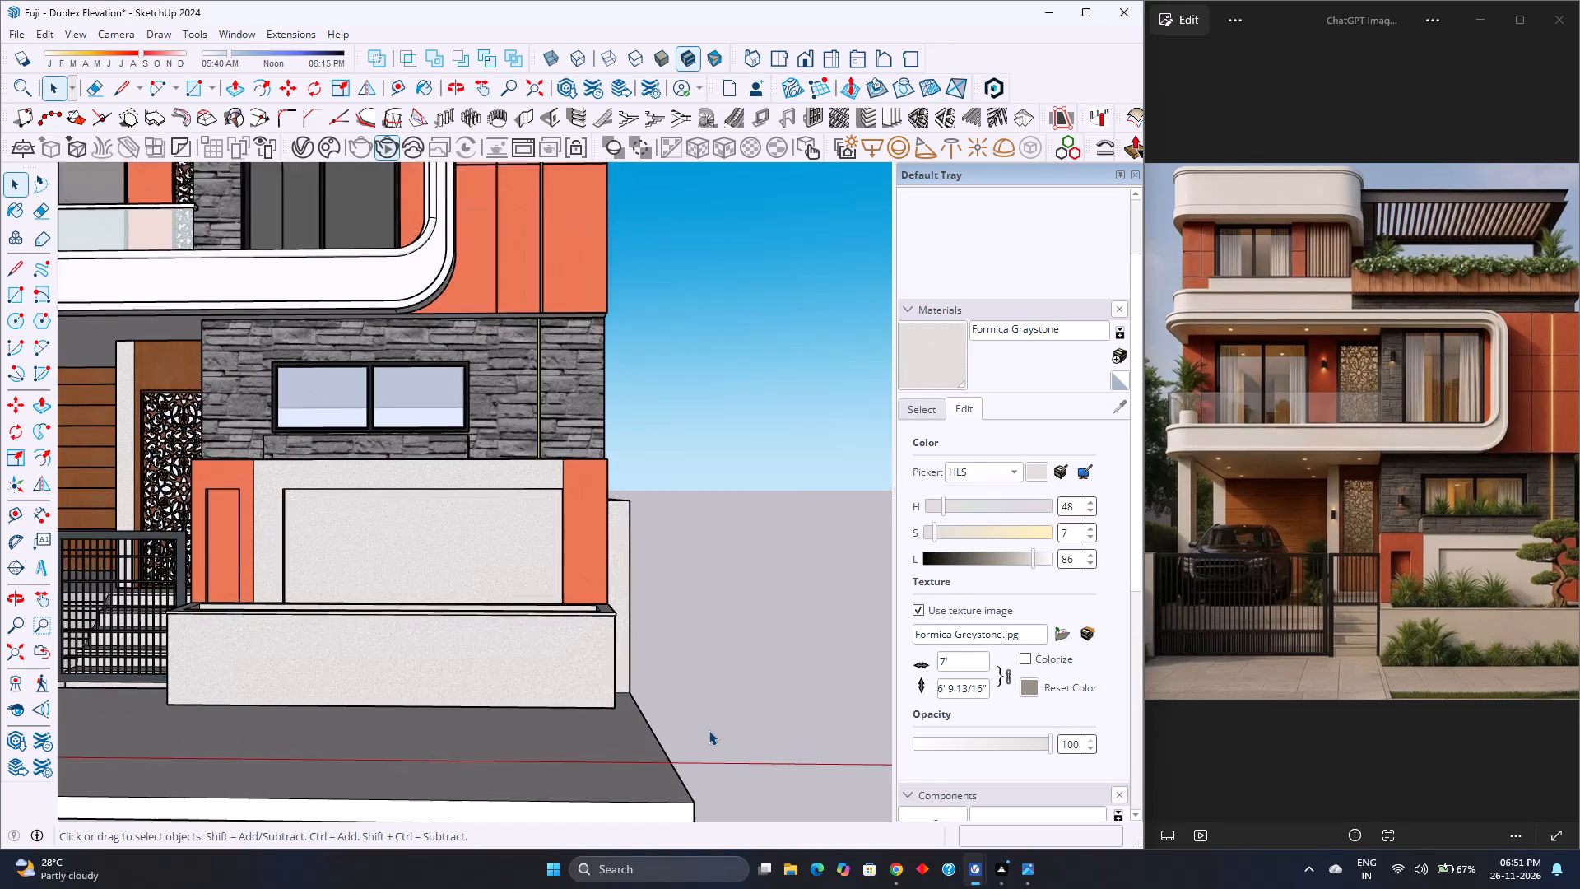
{"action": "scroll", "coordinate": [709, 730], "scroll_direction": "up", "scroll_amount": 1}
{"action": "scroll", "coordinate": [709, 730], "scroll_direction": "down", "scroll_amount": 3}
{"action": "scroll", "coordinate": [709, 730], "scroll_direction": "up", "scroll_amount": 4}
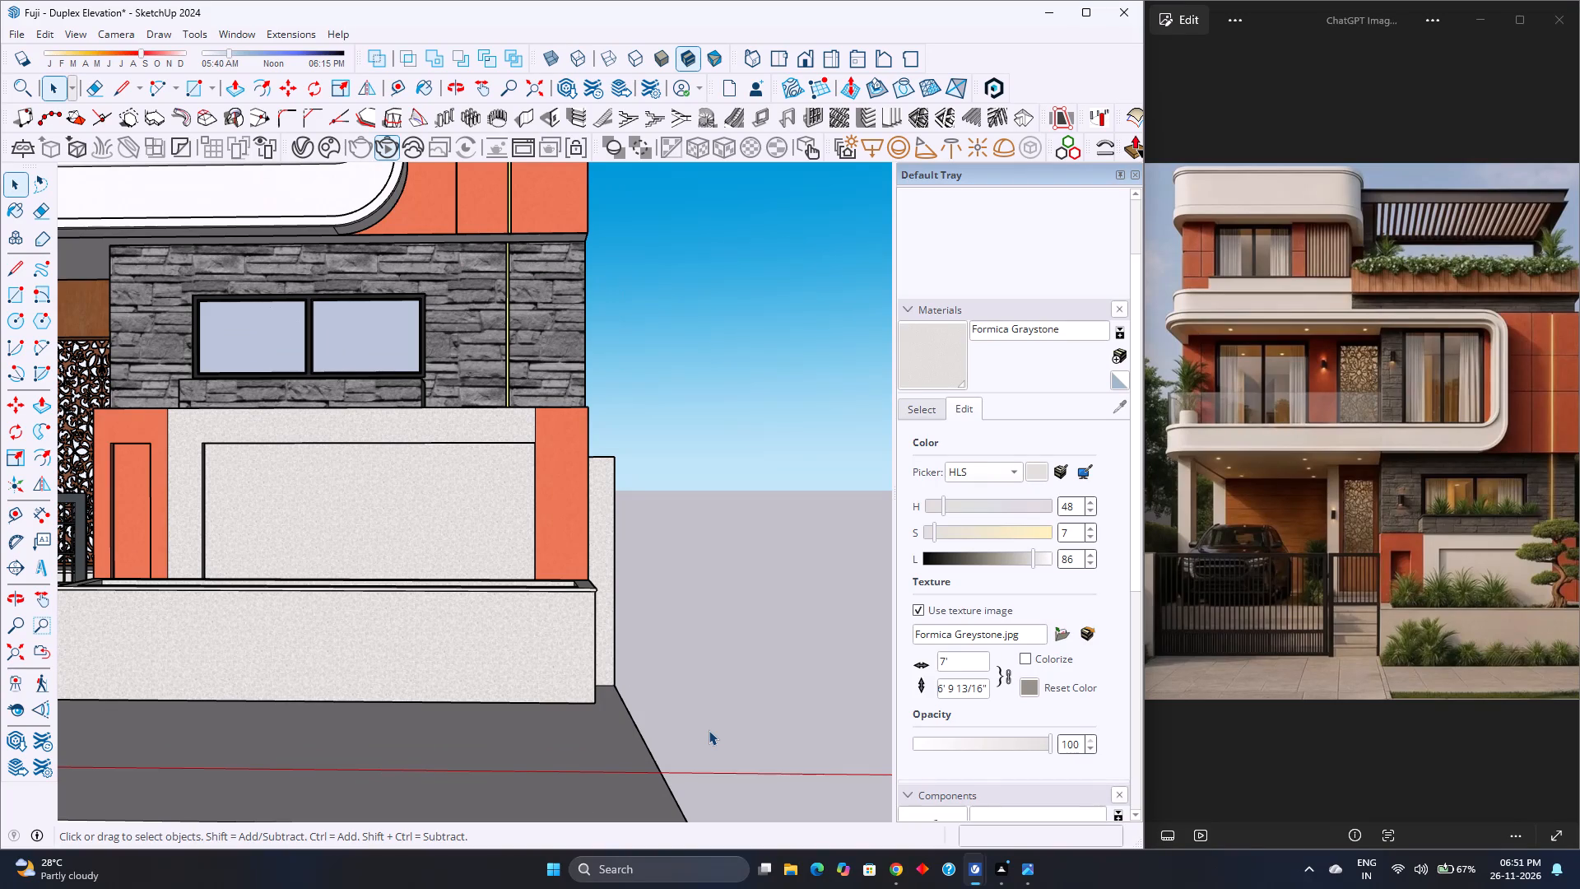
{"action": "scroll", "coordinate": [709, 730], "scroll_direction": "down", "scroll_amount": 3}
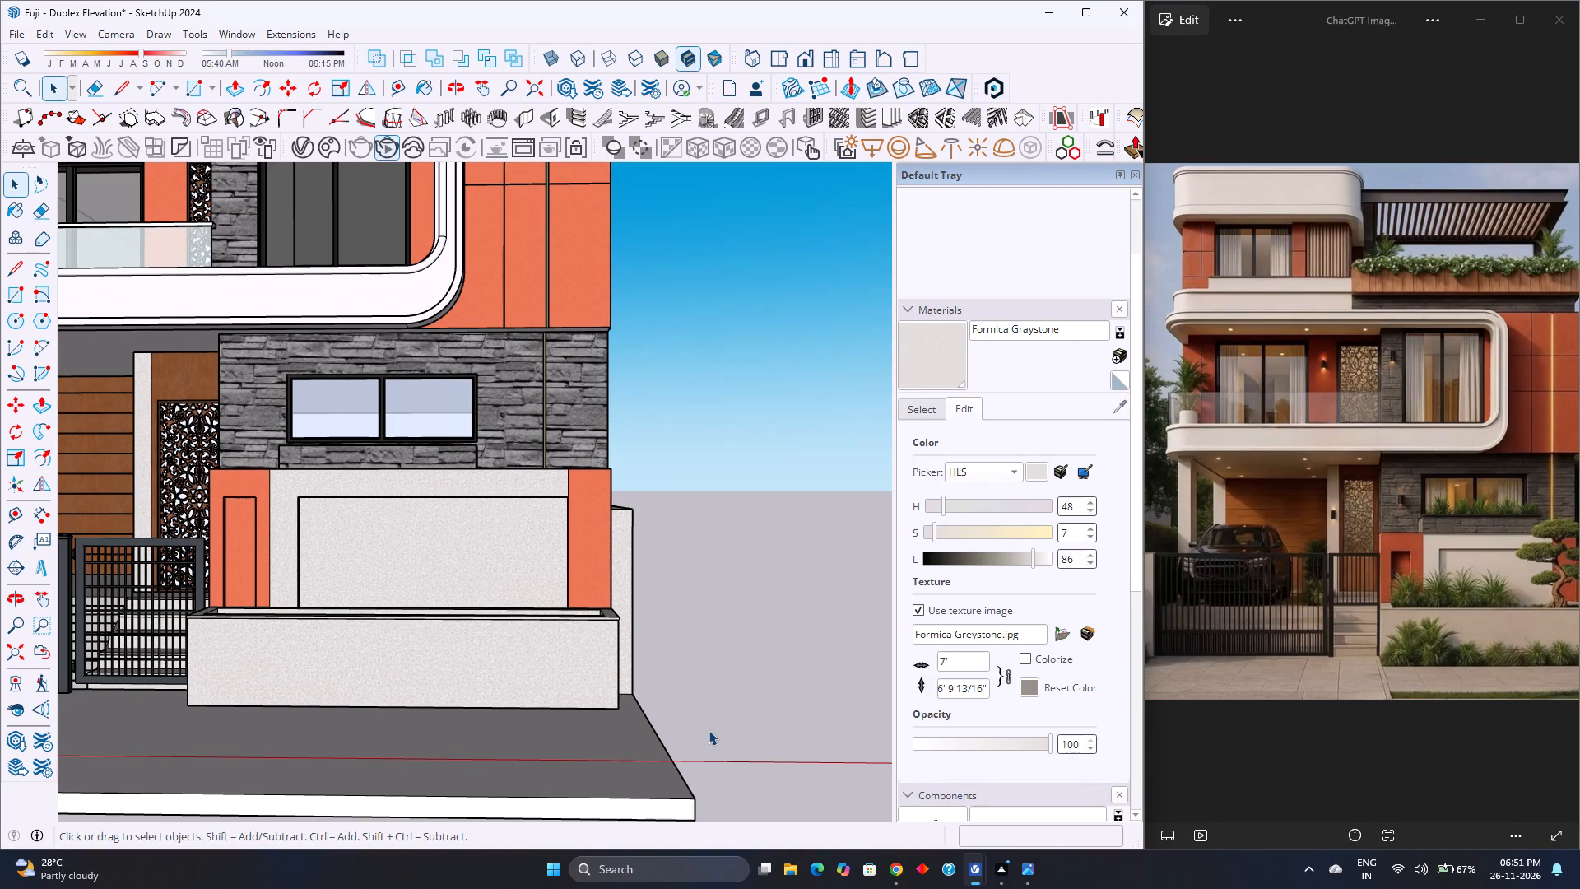
{"action": "scroll", "coordinate": [709, 730], "scroll_direction": "up", "scroll_amount": 3}
{"action": "scroll", "coordinate": [709, 730], "scroll_direction": "down", "scroll_amount": 4}
{"action": "scroll", "coordinate": [709, 730], "scroll_direction": "up", "scroll_amount": 4}
{"action": "scroll", "coordinate": [709, 730], "scroll_direction": "down", "scroll_amount": 4}
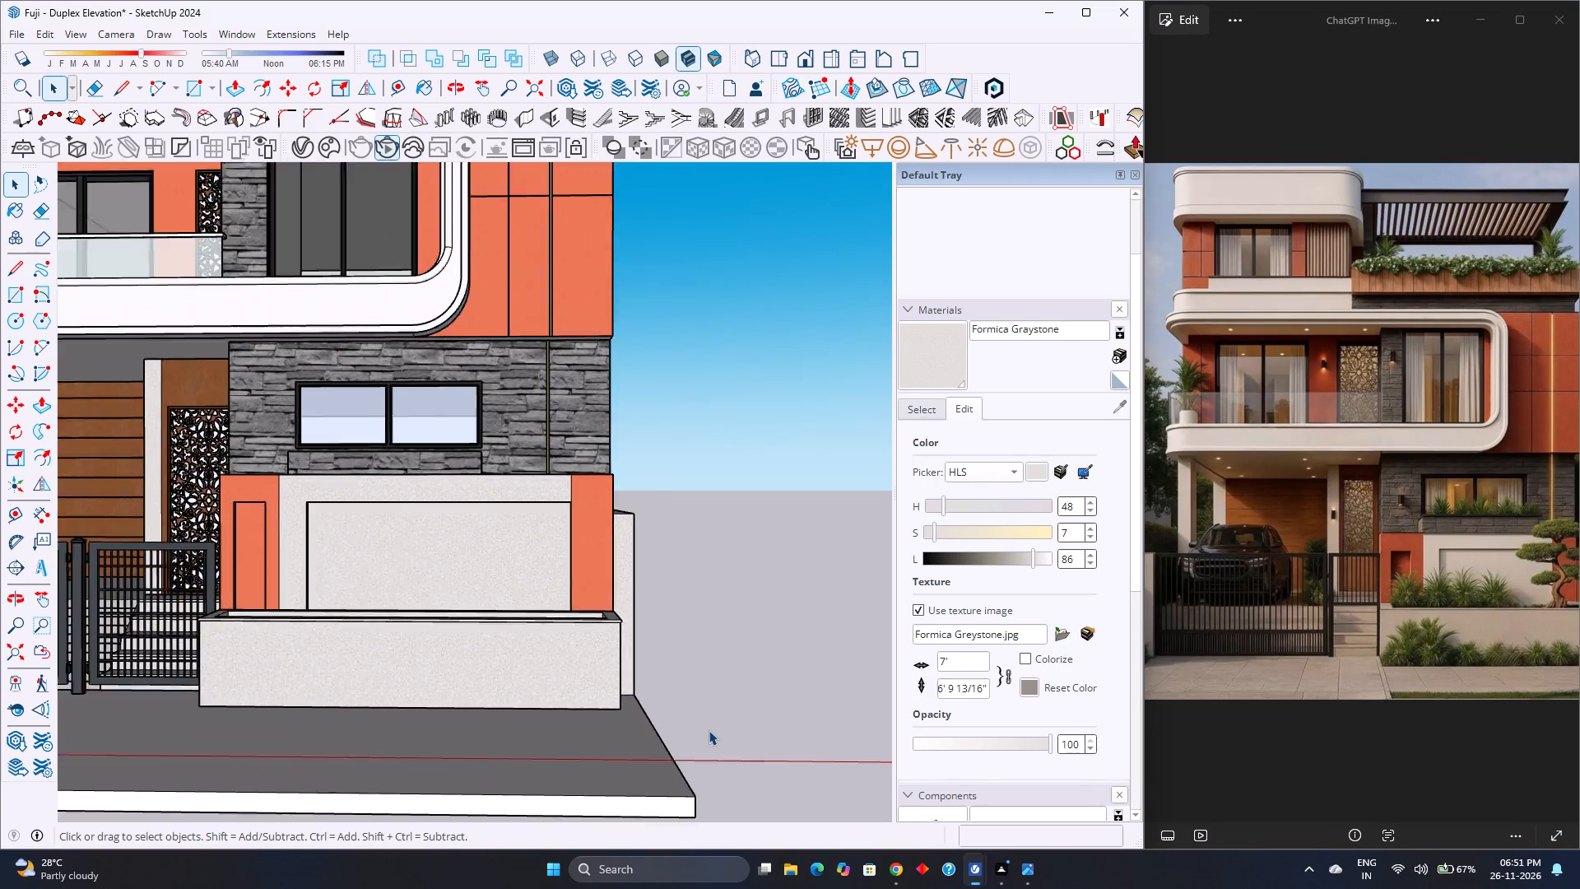
{"action": "scroll", "coordinate": [709, 730], "scroll_direction": "down", "scroll_amount": 1}
{"action": "scroll", "coordinate": [709, 730], "scroll_direction": "up", "scroll_amount": 4}
{"action": "scroll", "coordinate": [709, 730], "scroll_direction": "down", "scroll_amount": 4}
{"action": "scroll", "coordinate": [709, 730], "scroll_direction": "up", "scroll_amount": 4}
{"action": "scroll", "coordinate": [709, 730], "scroll_direction": "down", "scroll_amount": 3}
{"action": "scroll", "coordinate": [709, 730], "scroll_direction": "up", "scroll_amount": 2}
{"action": "scroll", "coordinate": [709, 730], "scroll_direction": "down", "scroll_amount": 1}
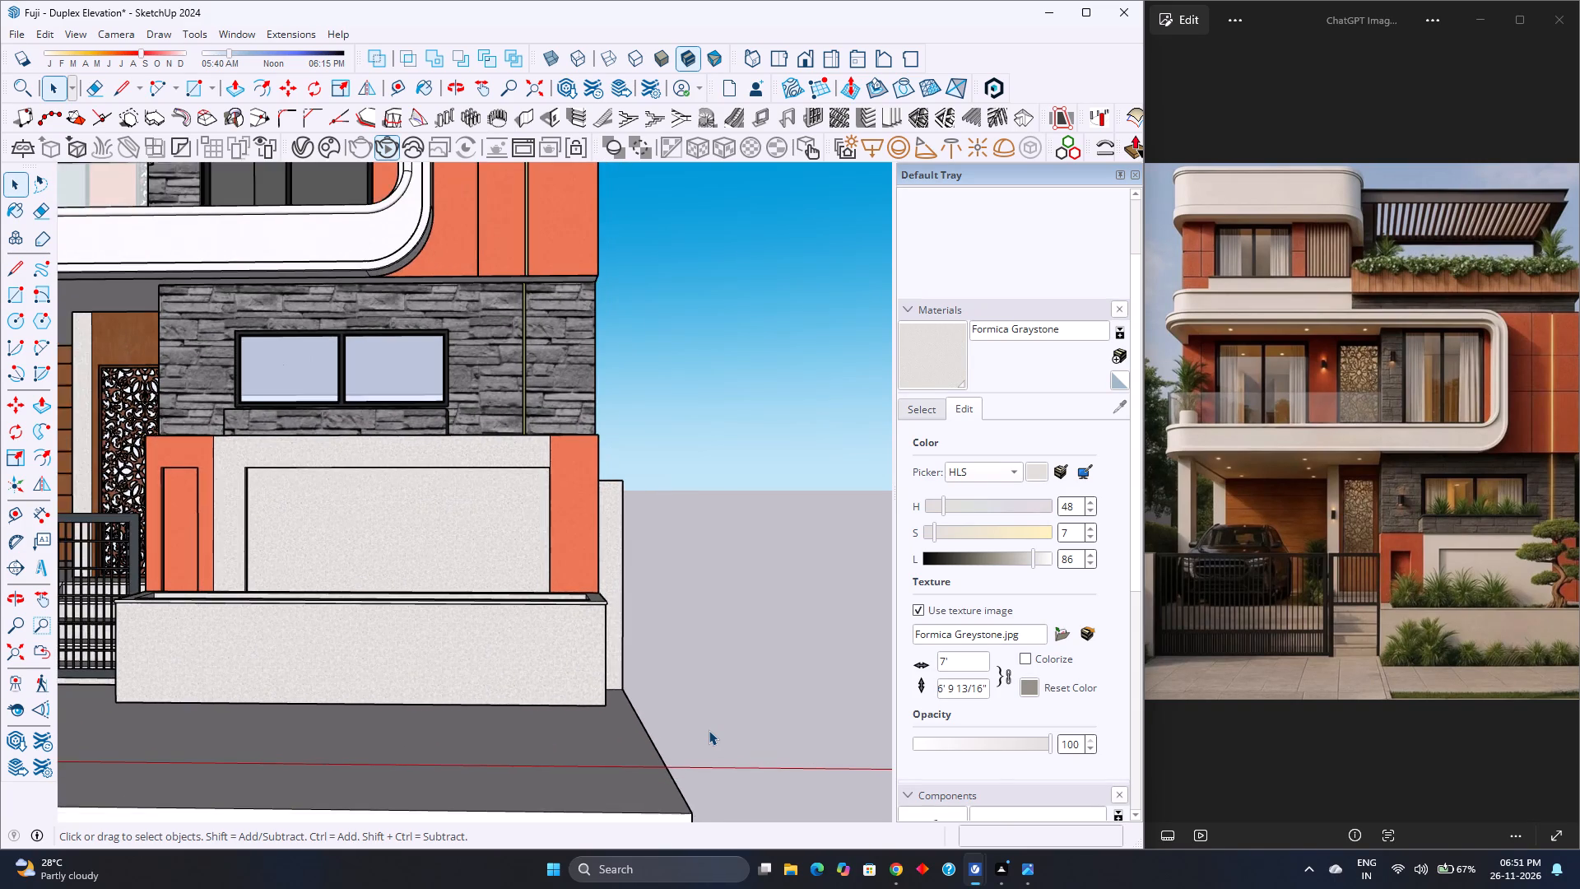
{"action": "scroll", "coordinate": [709, 730], "scroll_direction": "up", "scroll_amount": 1}
{"action": "scroll", "coordinate": [709, 730], "scroll_direction": "down", "scroll_amount": 2}
{"action": "scroll", "coordinate": [709, 730], "scroll_direction": "up", "scroll_amount": 2}
{"action": "scroll", "coordinate": [708, 734], "scroll_direction": "down", "scroll_amount": 2}
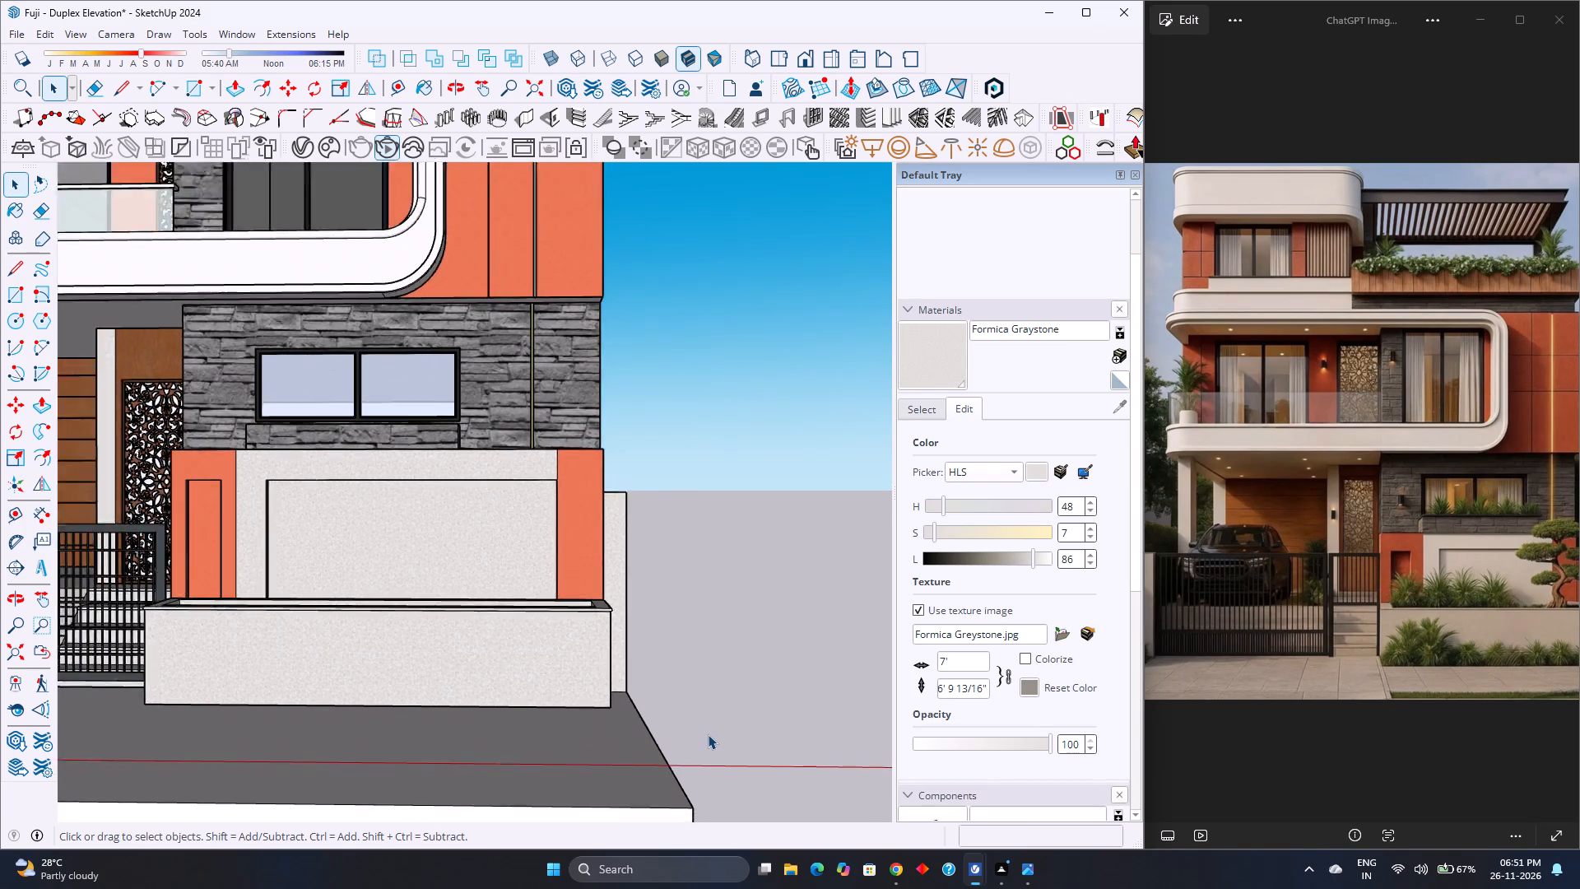
{"action": "scroll", "coordinate": [708, 734], "scroll_direction": "up", "scroll_amount": 3}
{"action": "scroll", "coordinate": [708, 734], "scroll_direction": "down", "scroll_amount": 2}
{"action": "scroll", "coordinate": [708, 734], "scroll_direction": "up", "scroll_amount": 2}
{"action": "scroll", "coordinate": [708, 734], "scroll_direction": "down", "scroll_amount": 1}
{"action": "scroll", "coordinate": [708, 734], "scroll_direction": "up", "scroll_amount": 1}
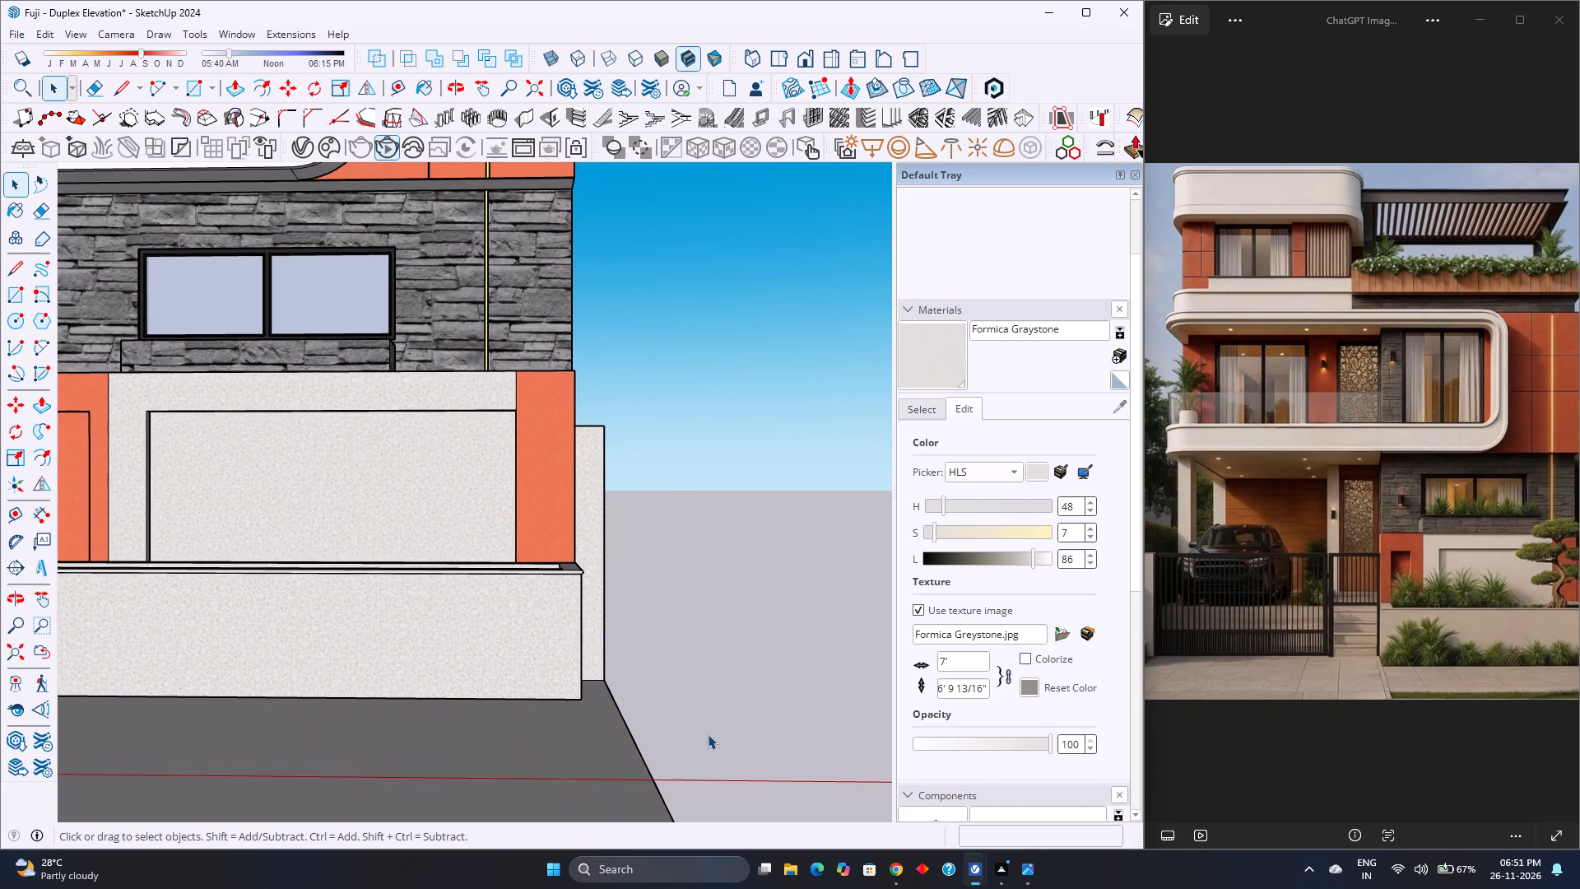
{"action": "scroll", "coordinate": [708, 737], "scroll_direction": "down", "scroll_amount": 3}
{"action": "scroll", "coordinate": [708, 738], "scroll_direction": "up", "scroll_amount": 3}
{"action": "scroll", "coordinate": [708, 738], "scroll_direction": "down", "scroll_amount": 3}
{"action": "scroll", "coordinate": [708, 738], "scroll_direction": "up", "scroll_amount": 2}
{"action": "scroll", "coordinate": [708, 738], "scroll_direction": "down", "scroll_amount": 3}
{"action": "scroll", "coordinate": [708, 738], "scroll_direction": "up", "scroll_amount": 4}
{"action": "scroll", "coordinate": [708, 738], "scroll_direction": "down", "scroll_amount": 2}
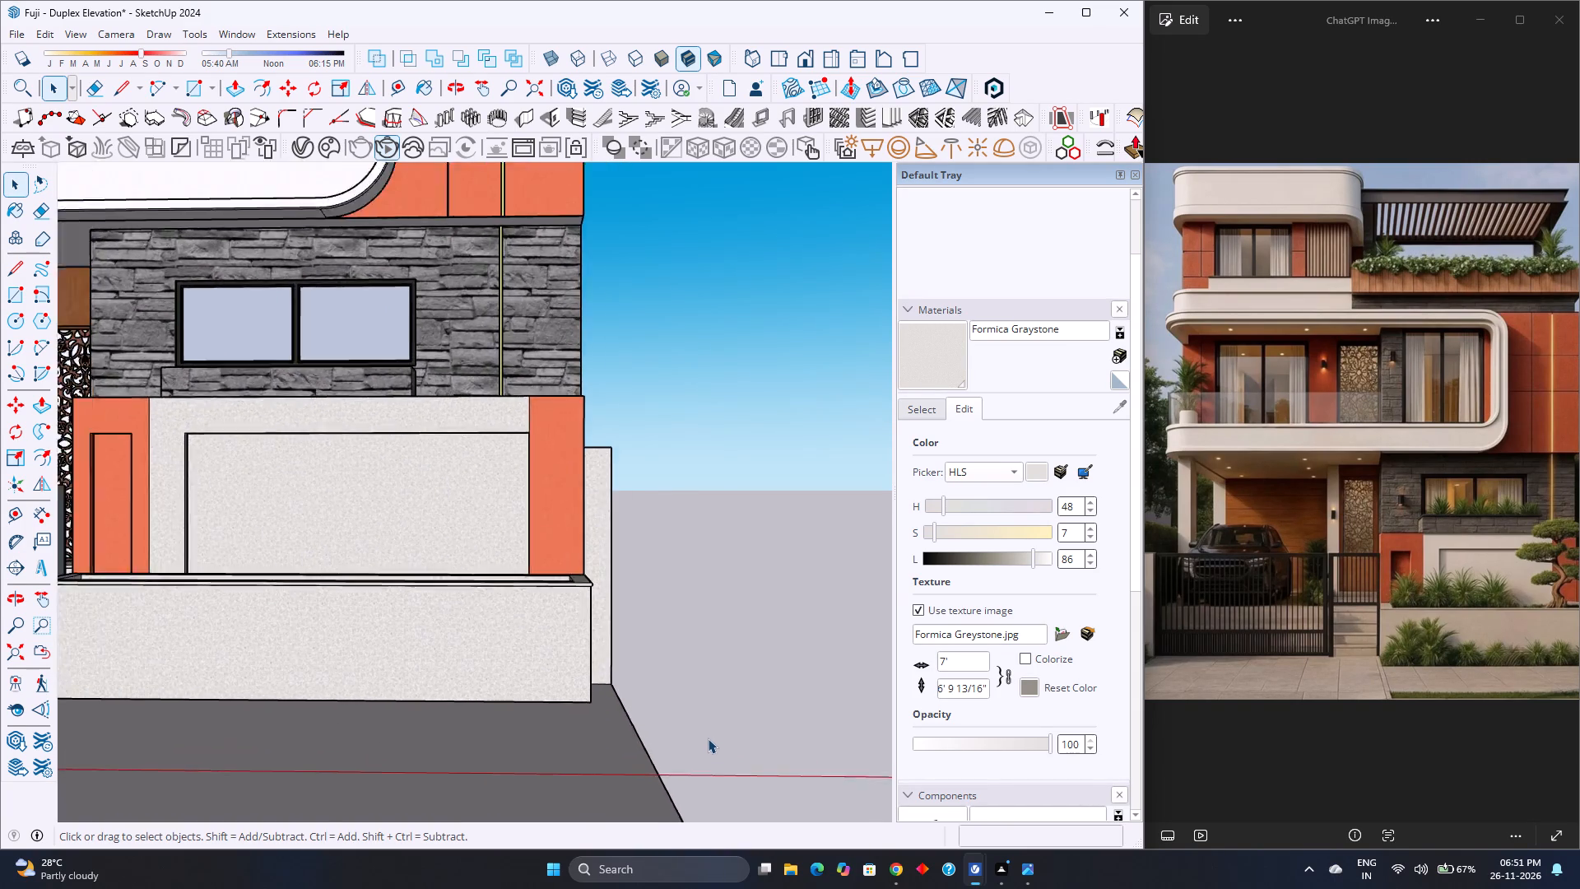
{"action": "scroll", "coordinate": [708, 738], "scroll_direction": "down", "scroll_amount": 2}
{"action": "scroll", "coordinate": [708, 738], "scroll_direction": "up", "scroll_amount": 3}
{"action": "scroll", "coordinate": [708, 738], "scroll_direction": "down", "scroll_amount": 3}
{"action": "scroll", "coordinate": [708, 738], "scroll_direction": "up", "scroll_amount": 3}
{"action": "scroll", "coordinate": [708, 738], "scroll_direction": "down", "scroll_amount": 3}
{"action": "scroll", "coordinate": [708, 738], "scroll_direction": "up", "scroll_amount": 3}
{"action": "scroll", "coordinate": [708, 738], "scroll_direction": "down", "scroll_amount": 3}
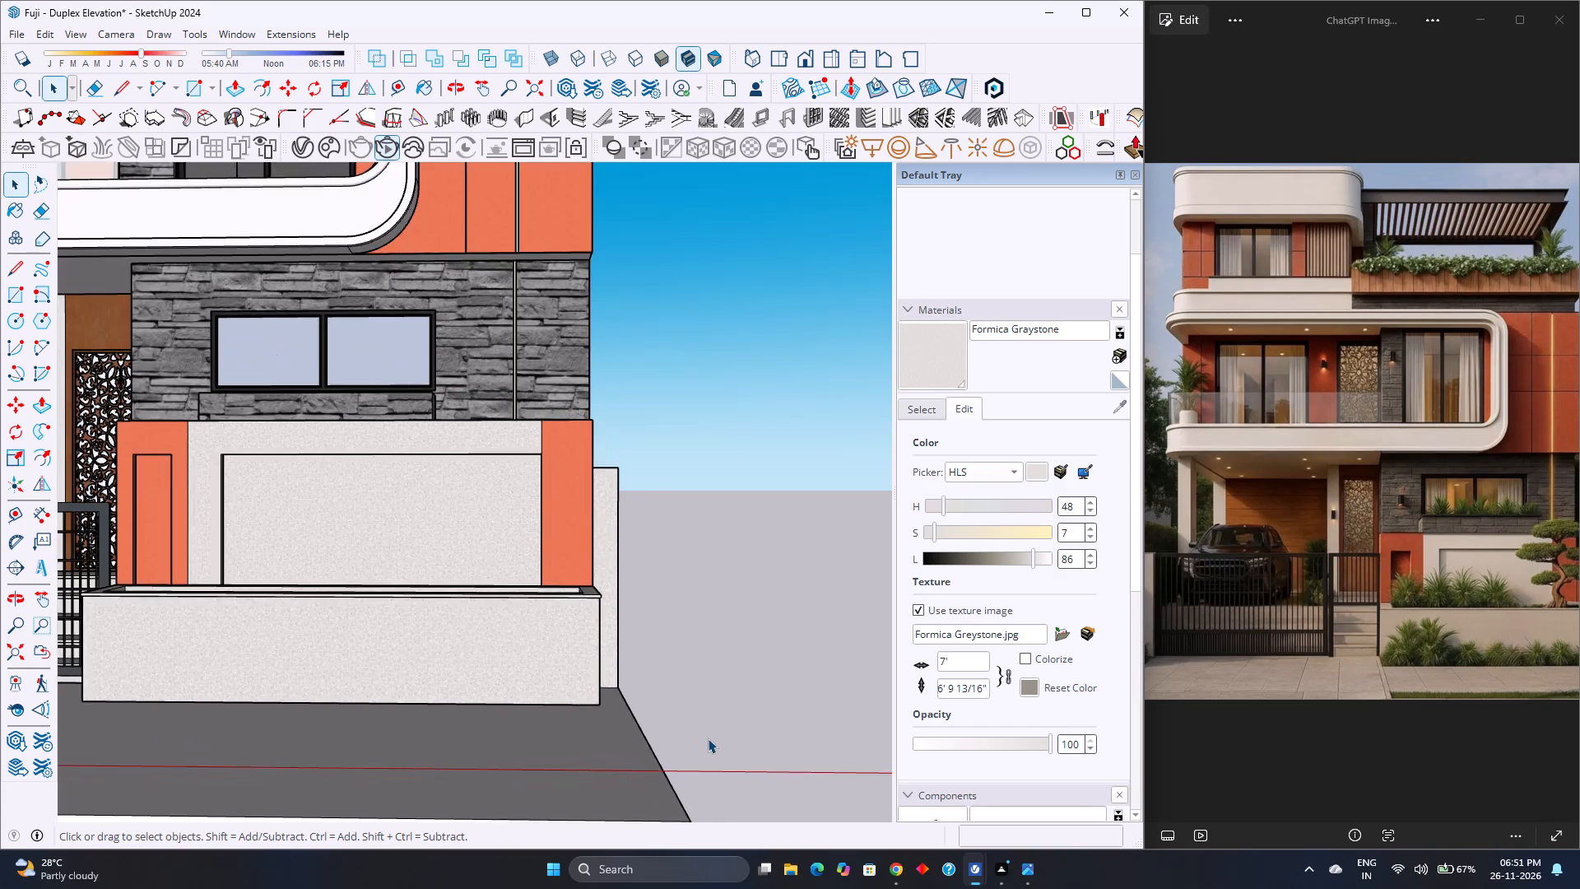
Inspect the grey-textured planter wall, recessed wall panel and orange end strip at the facade's lower corner up close.
{"action": "scroll", "coordinate": [708, 738], "scroll_direction": "up", "scroll_amount": 3}
{"action": "scroll", "coordinate": [708, 738], "scroll_direction": "down", "scroll_amount": 3}
{"action": "scroll", "coordinate": [708, 738], "scroll_direction": "up", "scroll_amount": 3}
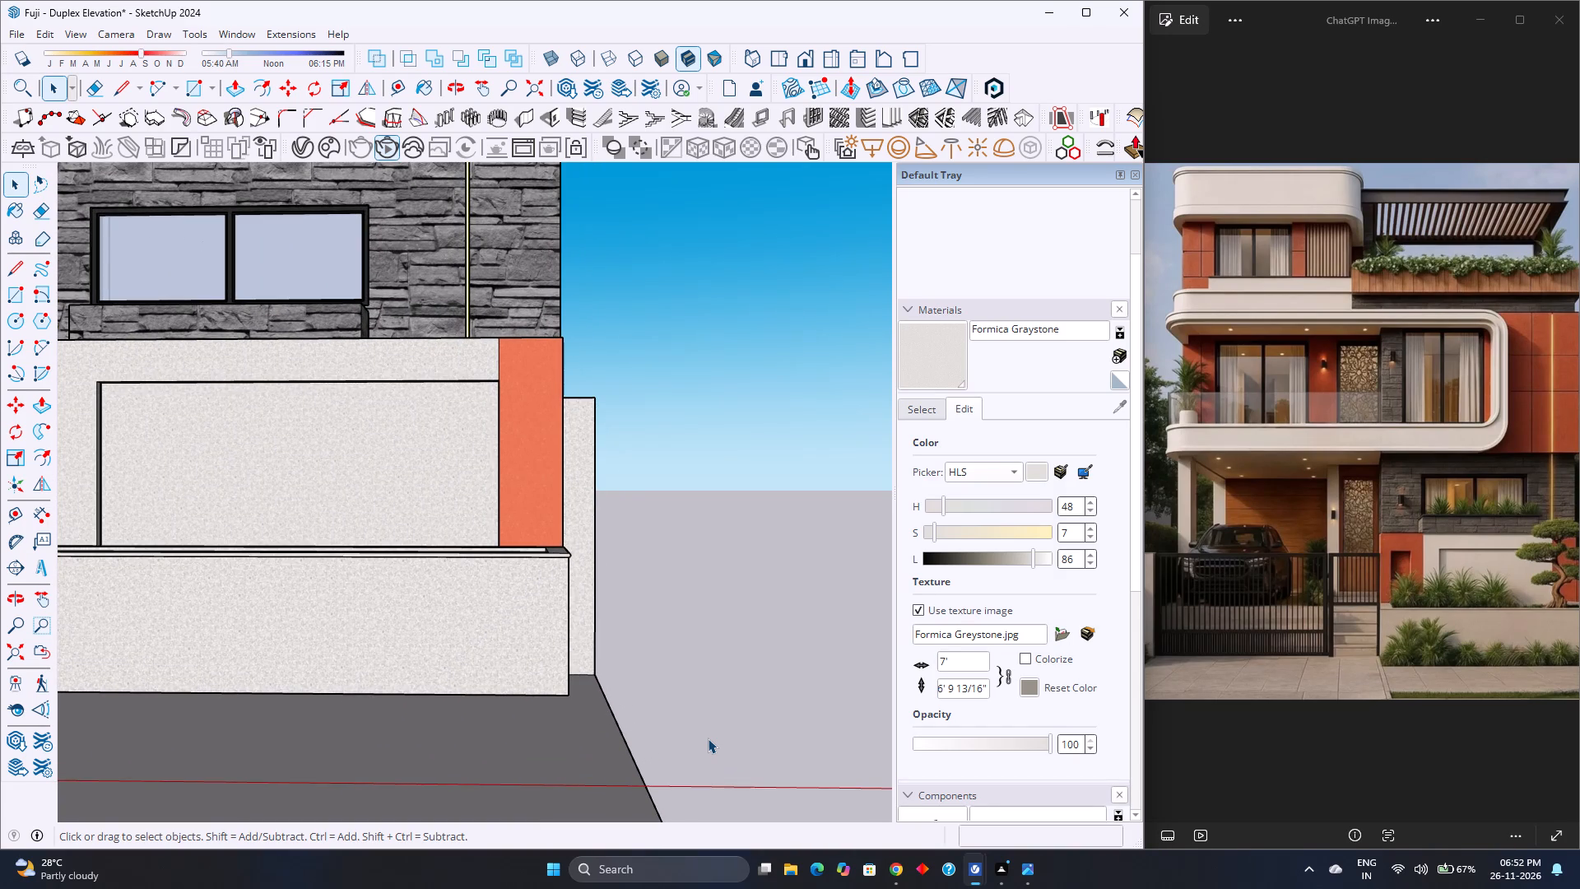
{"action": "scroll", "coordinate": [708, 738], "scroll_direction": "down", "scroll_amount": 3}
{"action": "scroll", "coordinate": [708, 738], "scroll_direction": "up", "scroll_amount": 3}
{"action": "scroll", "coordinate": [708, 738], "scroll_direction": "down", "scroll_amount": 1}
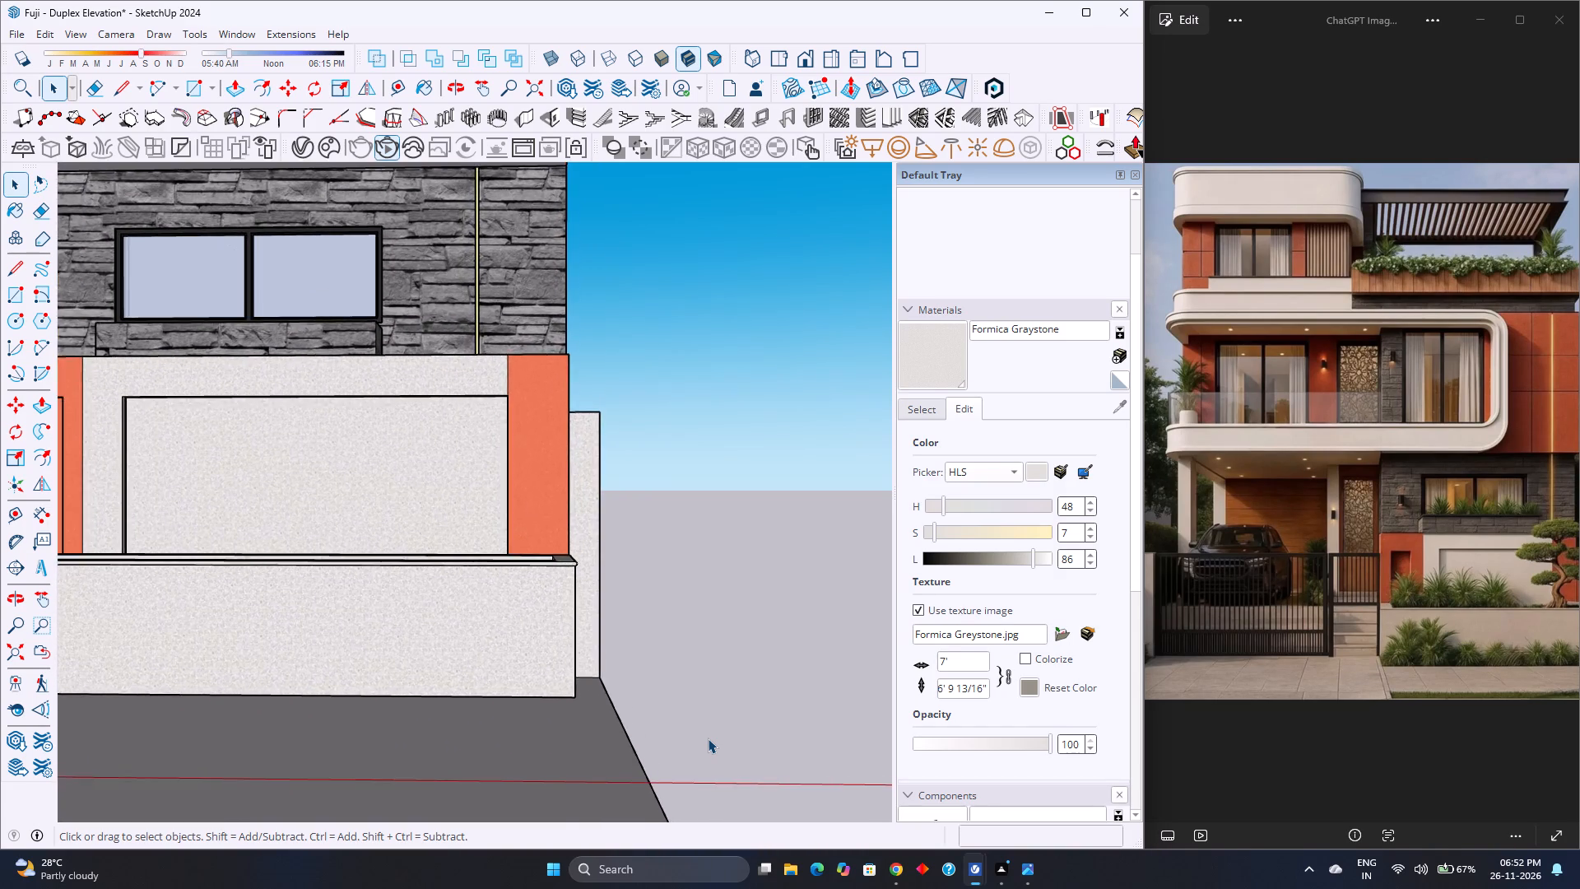
{"action": "scroll", "coordinate": [708, 738], "scroll_direction": "down", "scroll_amount": 2}
{"action": "scroll", "coordinate": [708, 738], "scroll_direction": "up", "scroll_amount": 3}
{"action": "scroll", "coordinate": [708, 738], "scroll_direction": "down", "scroll_amount": 3}
{"action": "scroll", "coordinate": [708, 738], "scroll_direction": "up", "scroll_amount": 2}
{"action": "scroll", "coordinate": [708, 738], "scroll_direction": "down", "scroll_amount": 1}
{"action": "scroll", "coordinate": [708, 738], "scroll_direction": "up", "scroll_amount": 3}
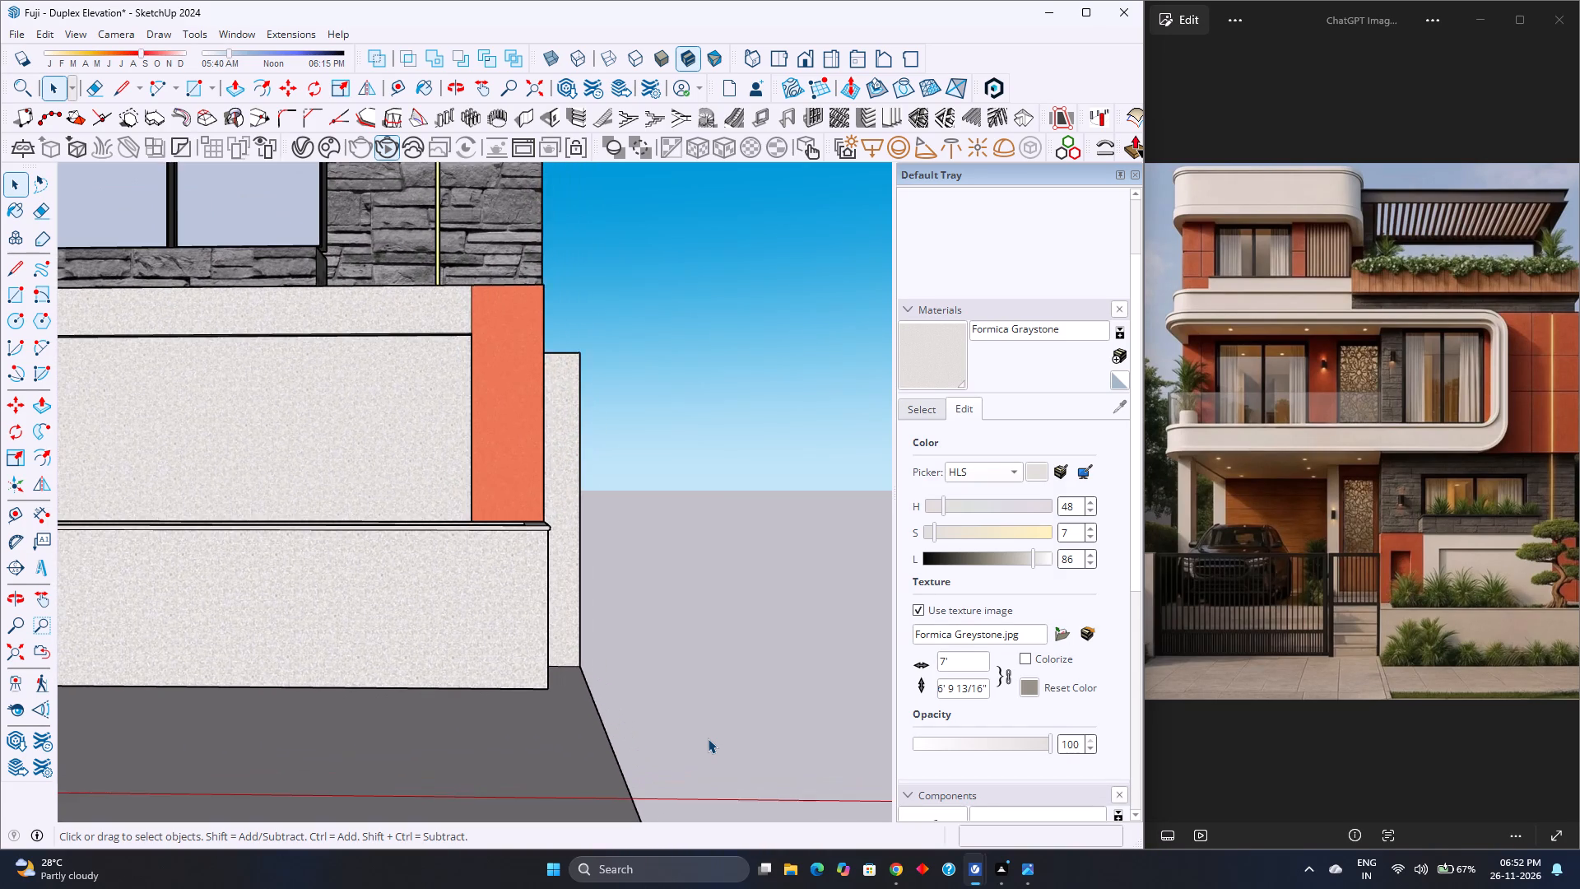
{"action": "scroll", "coordinate": [708, 738], "scroll_direction": "down", "scroll_amount": 4}
{"action": "scroll", "coordinate": [708, 738], "scroll_direction": "up", "scroll_amount": 3}
{"action": "scroll", "coordinate": [708, 738], "scroll_direction": "down", "scroll_amount": 3}
{"action": "scroll", "coordinate": [708, 738], "scroll_direction": "up", "scroll_amount": 1}
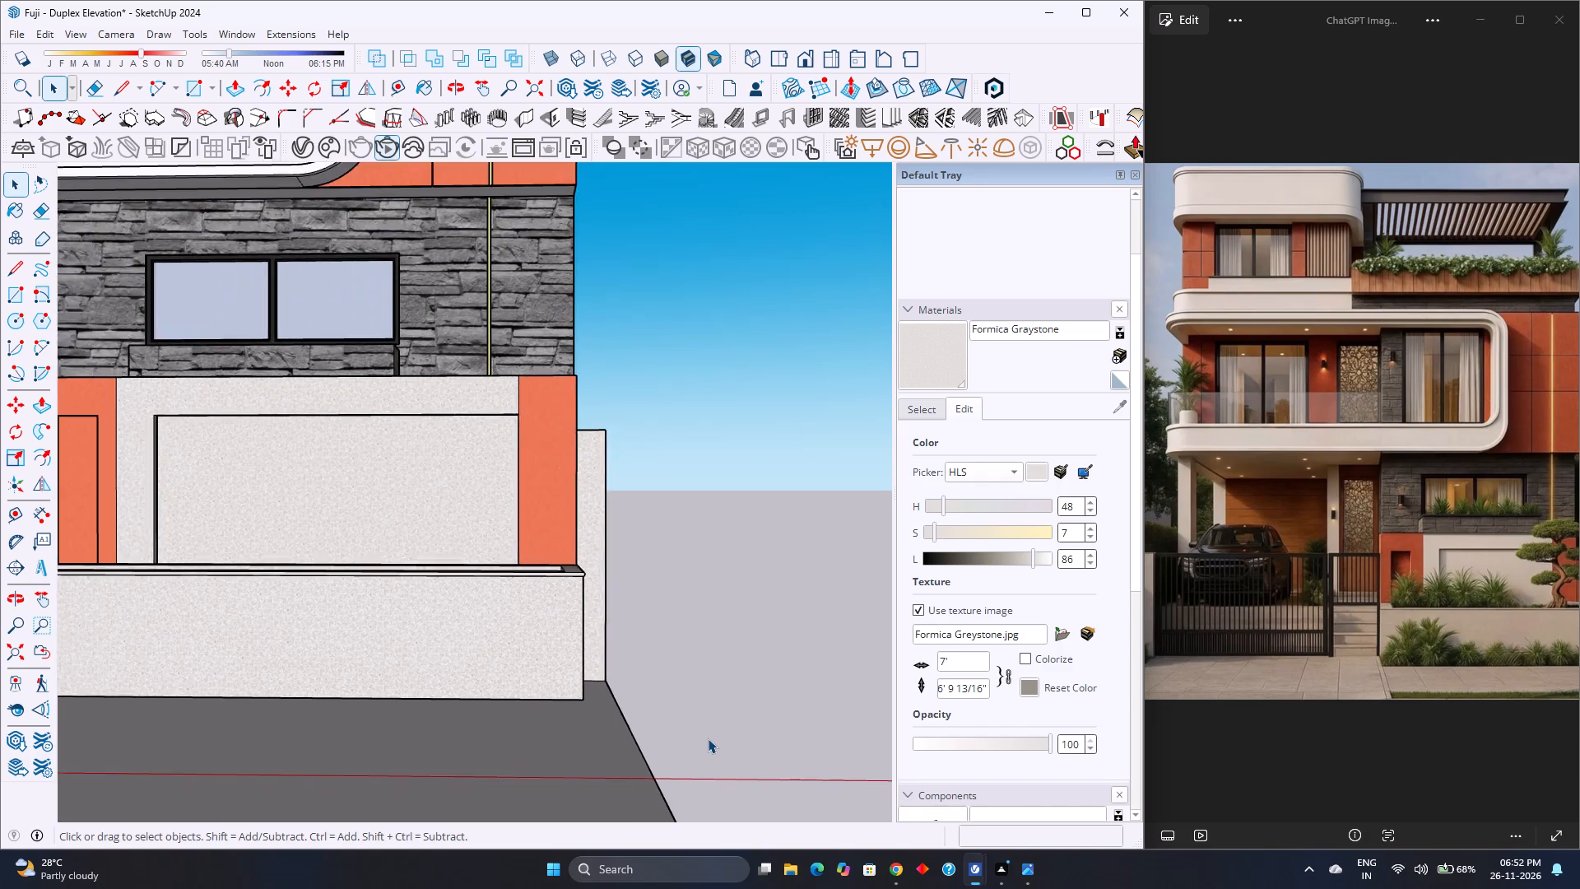
{"action": "scroll", "coordinate": [708, 738], "scroll_direction": "up", "scroll_amount": 2}
{"action": "scroll", "coordinate": [708, 738], "scroll_direction": "down", "scroll_amount": 1}
{"action": "scroll", "coordinate": [708, 738], "scroll_direction": "up", "scroll_amount": 1}
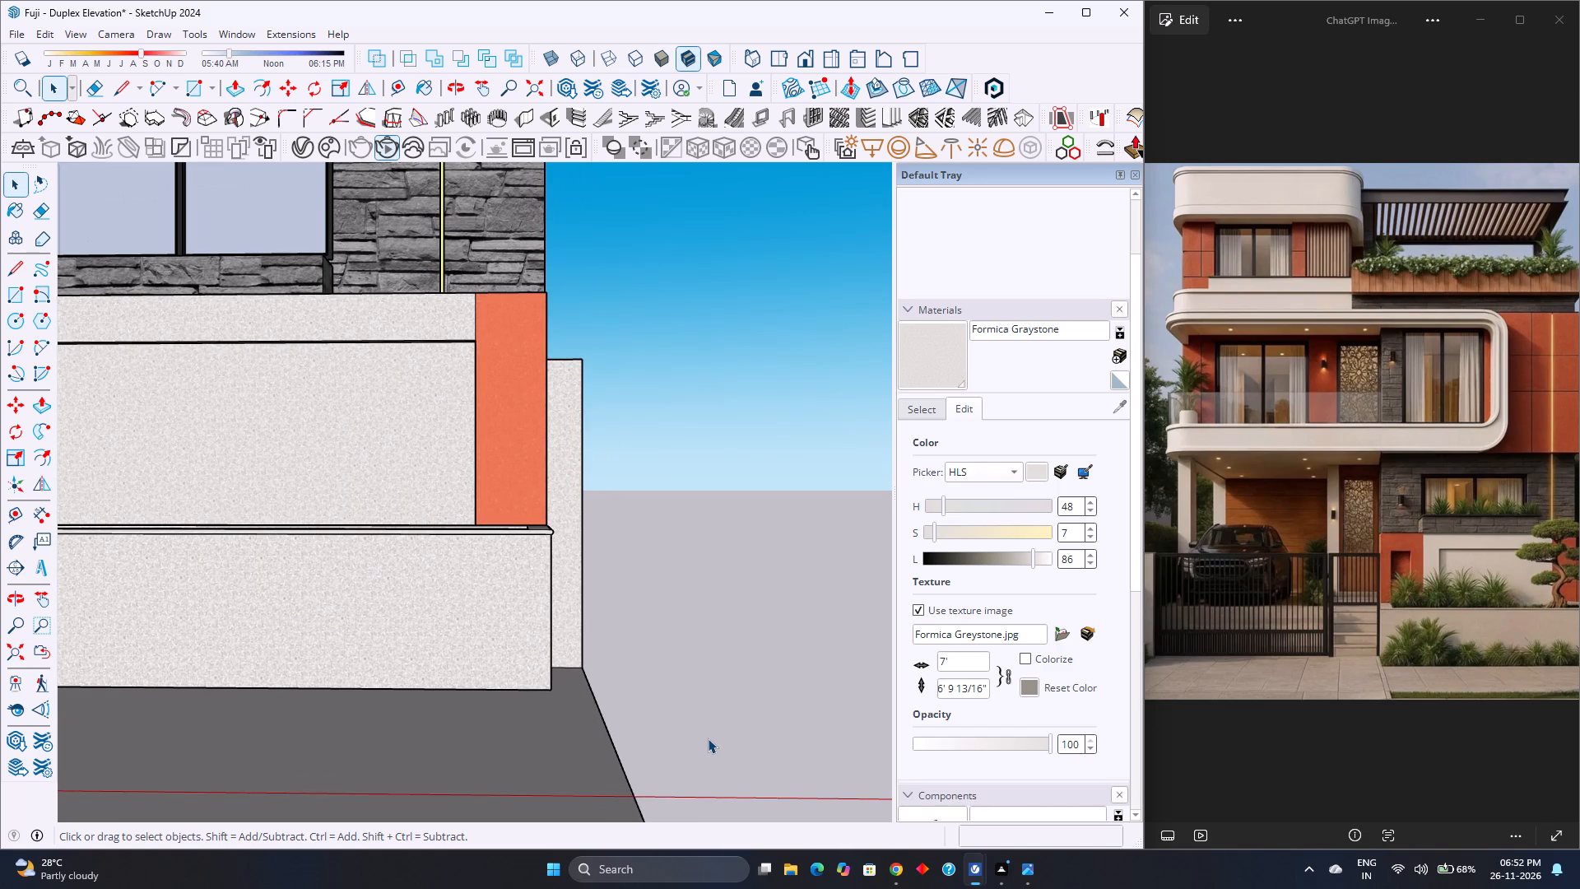
{"action": "scroll", "coordinate": [708, 738], "scroll_direction": "down", "scroll_amount": 2}
{"action": "scroll", "coordinate": [708, 738], "scroll_direction": "up", "scroll_amount": 3}
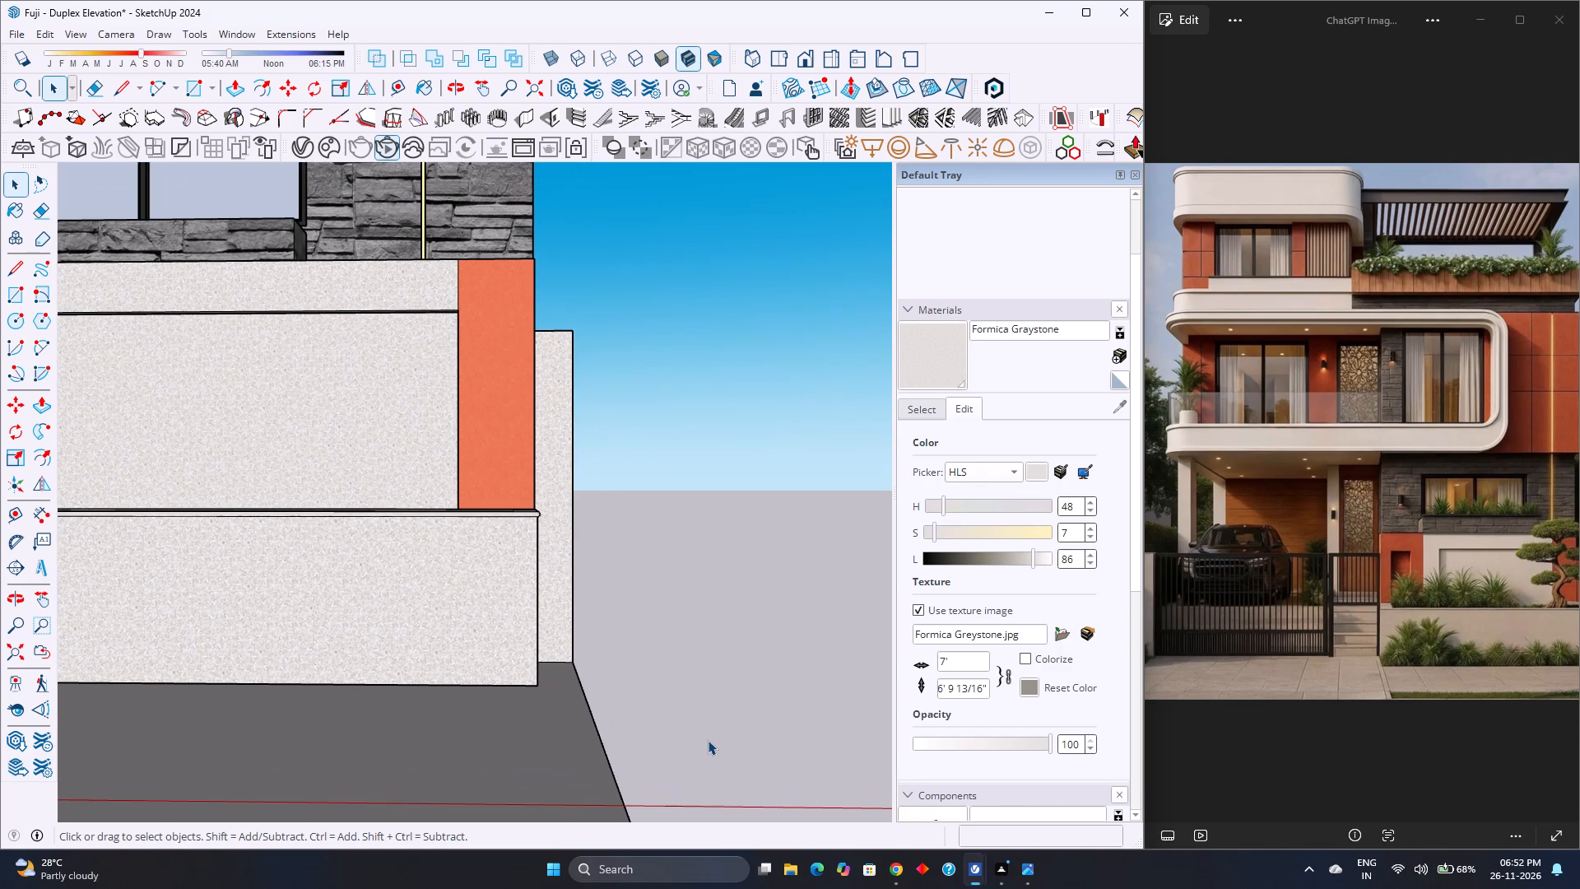
{"action": "scroll", "coordinate": [707, 742], "scroll_direction": "down", "scroll_amount": 2}
{"action": "scroll", "coordinate": [706, 744], "scroll_direction": "up", "scroll_amount": 2}
{"action": "scroll", "coordinate": [706, 744], "scroll_direction": "down", "scroll_amount": 2}
{"action": "scroll", "coordinate": [706, 744], "scroll_direction": "up", "scroll_amount": 1}
{"action": "scroll", "coordinate": [706, 744], "scroll_direction": "down", "scroll_amount": 3}
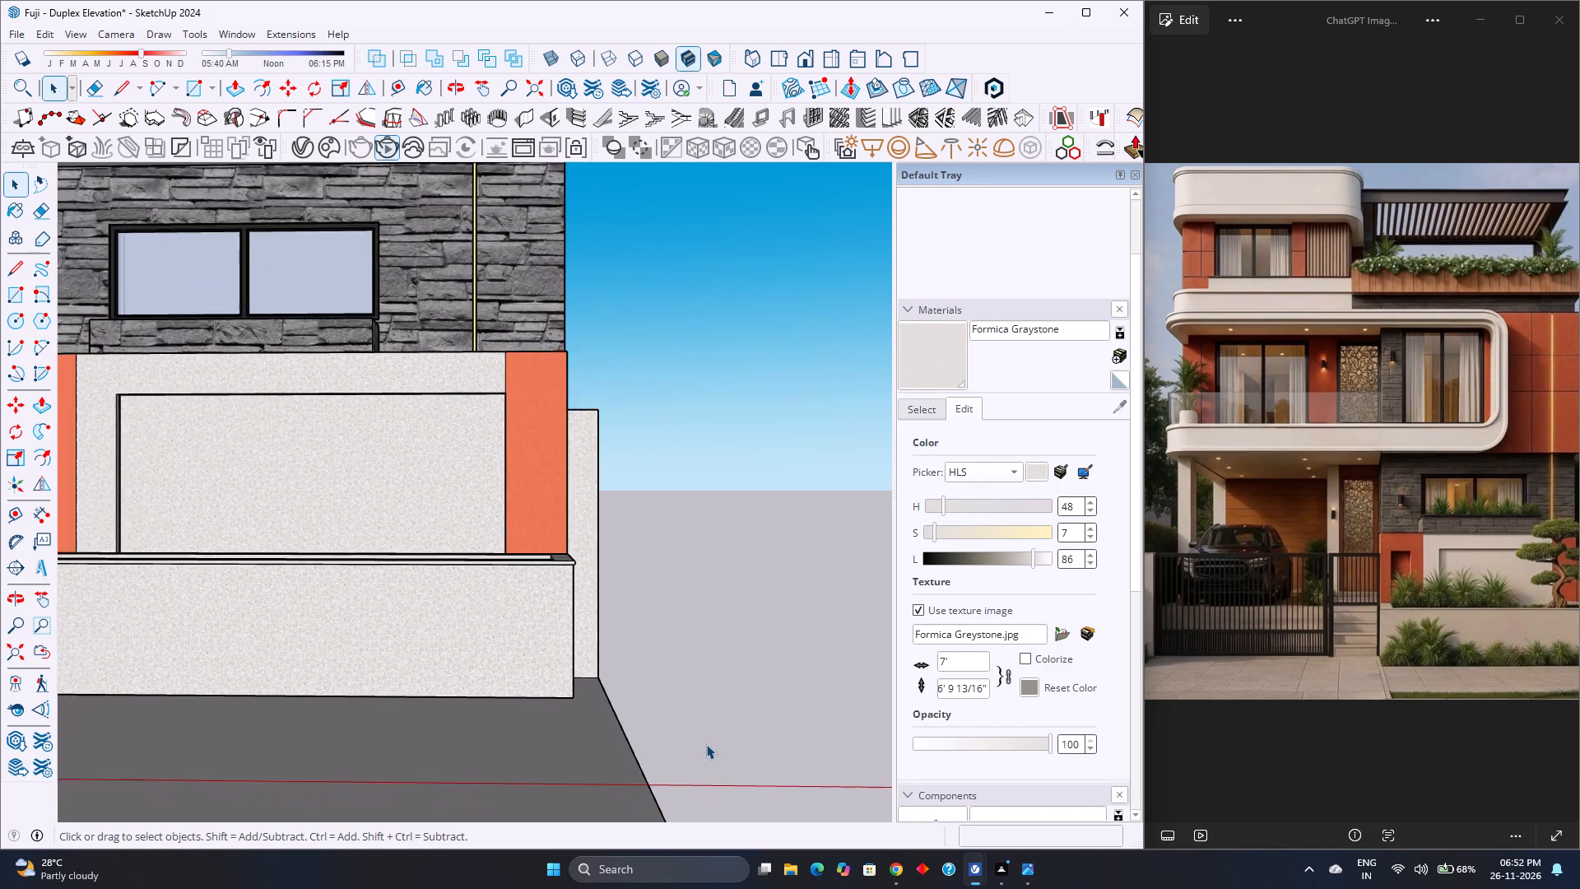
{"action": "scroll", "coordinate": [706, 744], "scroll_direction": "up", "scroll_amount": 3}
{"action": "scroll", "coordinate": [706, 744], "scroll_direction": "down", "scroll_amount": 3}
{"action": "scroll", "coordinate": [706, 744], "scroll_direction": "up", "scroll_amount": 3}
{"action": "scroll", "coordinate": [706, 744], "scroll_direction": "down", "scroll_amount": 3}
{"action": "scroll", "coordinate": [706, 744], "scroll_direction": "up", "scroll_amount": 3}
{"action": "scroll", "coordinate": [706, 744], "scroll_direction": "down", "scroll_amount": 3}
{"action": "scroll", "coordinate": [706, 744], "scroll_direction": "up", "scroll_amount": 3}
{"action": "scroll", "coordinate": [706, 744], "scroll_direction": "down", "scroll_amount": 1}
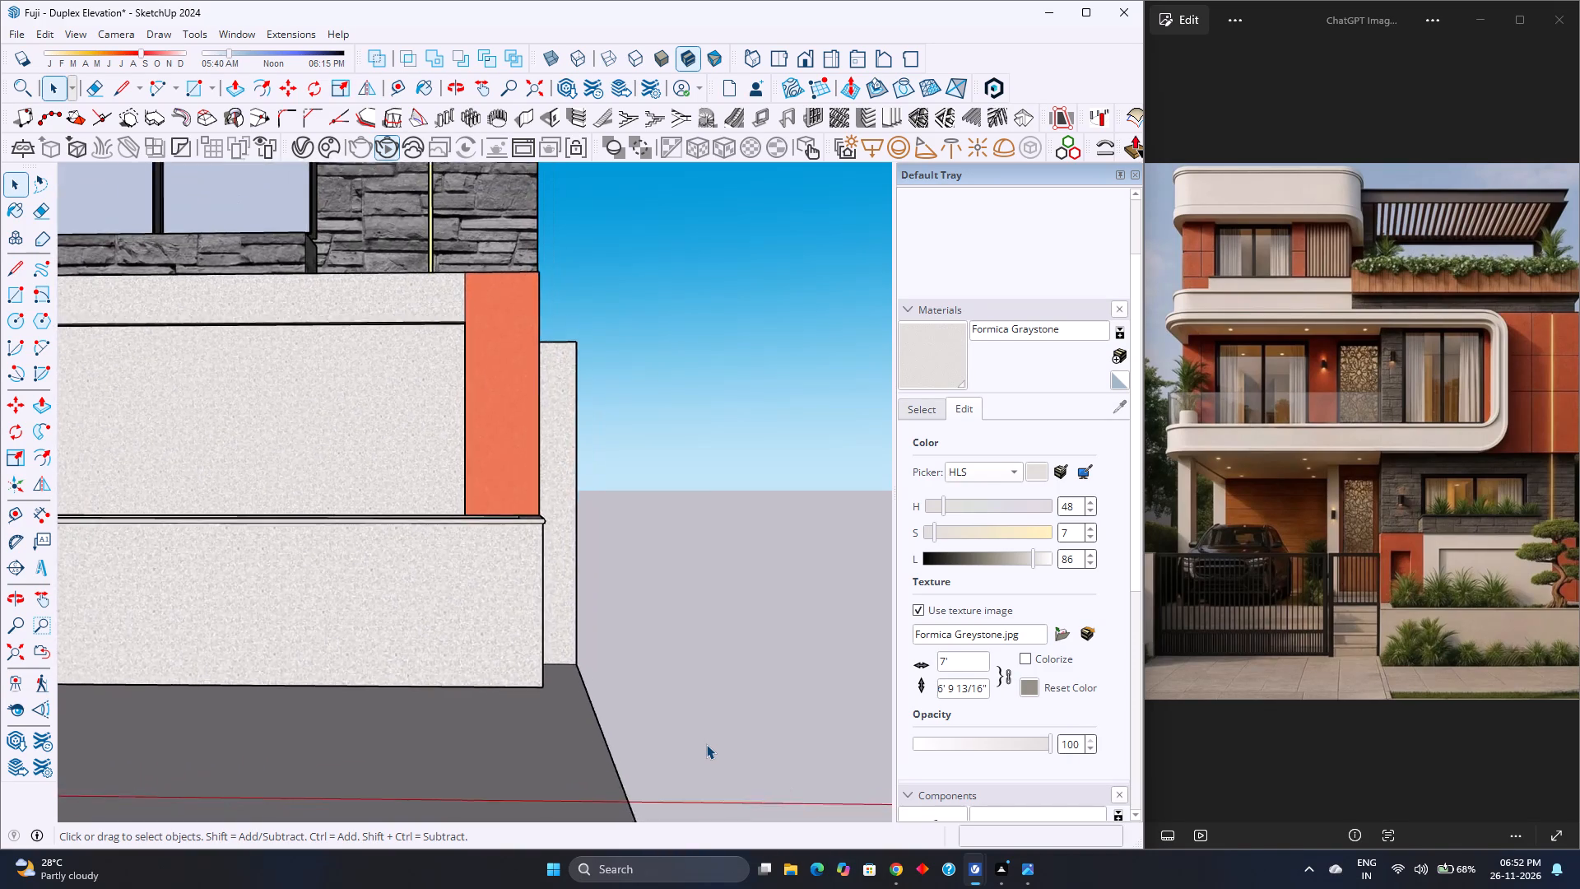
Compare the ground-floor stone band, two-pane window, recessed wall panel and orange strips with the reference image.
{"action": "scroll", "coordinate": [706, 744], "scroll_direction": "down", "scroll_amount": 2}
{"action": "scroll", "coordinate": [706, 744], "scroll_direction": "up", "scroll_amount": 2}
{"action": "scroll", "coordinate": [706, 744], "scroll_direction": "down", "scroll_amount": 3}
{"action": "scroll", "coordinate": [706, 744], "scroll_direction": "up", "scroll_amount": 4}
{"action": "scroll", "coordinate": [706, 744], "scroll_direction": "down", "scroll_amount": 4}
{"action": "scroll", "coordinate": [706, 744], "scroll_direction": "up", "scroll_amount": 3}
{"action": "scroll", "coordinate": [706, 744], "scroll_direction": "down", "scroll_amount": 3}
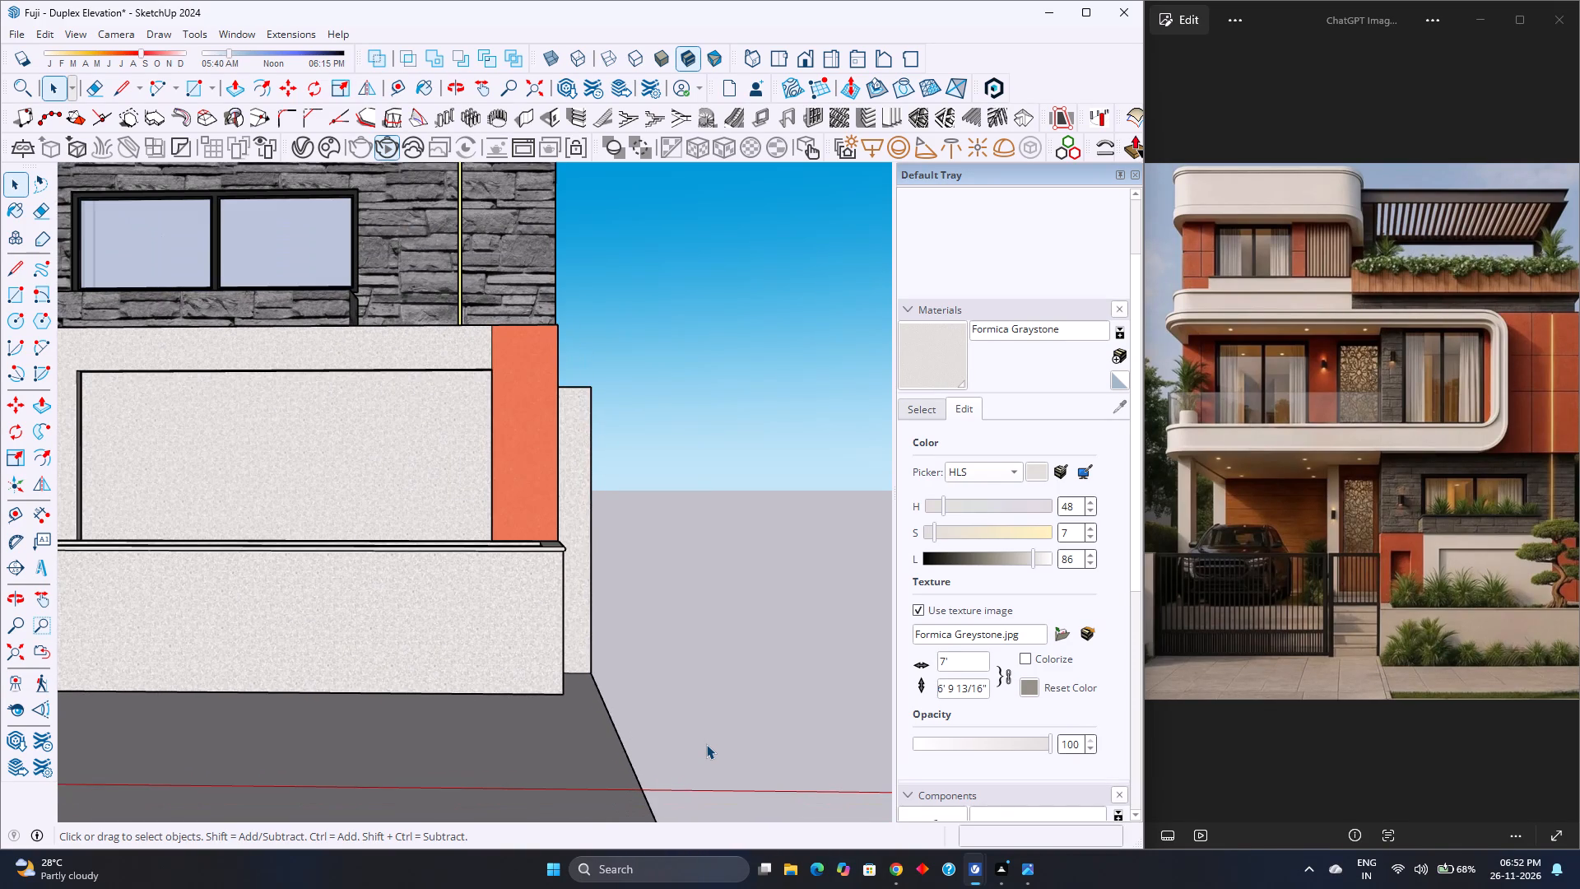
{"action": "scroll", "coordinate": [706, 744], "scroll_direction": "down", "scroll_amount": 3}
{"action": "scroll", "coordinate": [706, 744], "scroll_direction": "up", "scroll_amount": 2}
{"action": "scroll", "coordinate": [706, 744], "scroll_direction": "down", "scroll_amount": 2}
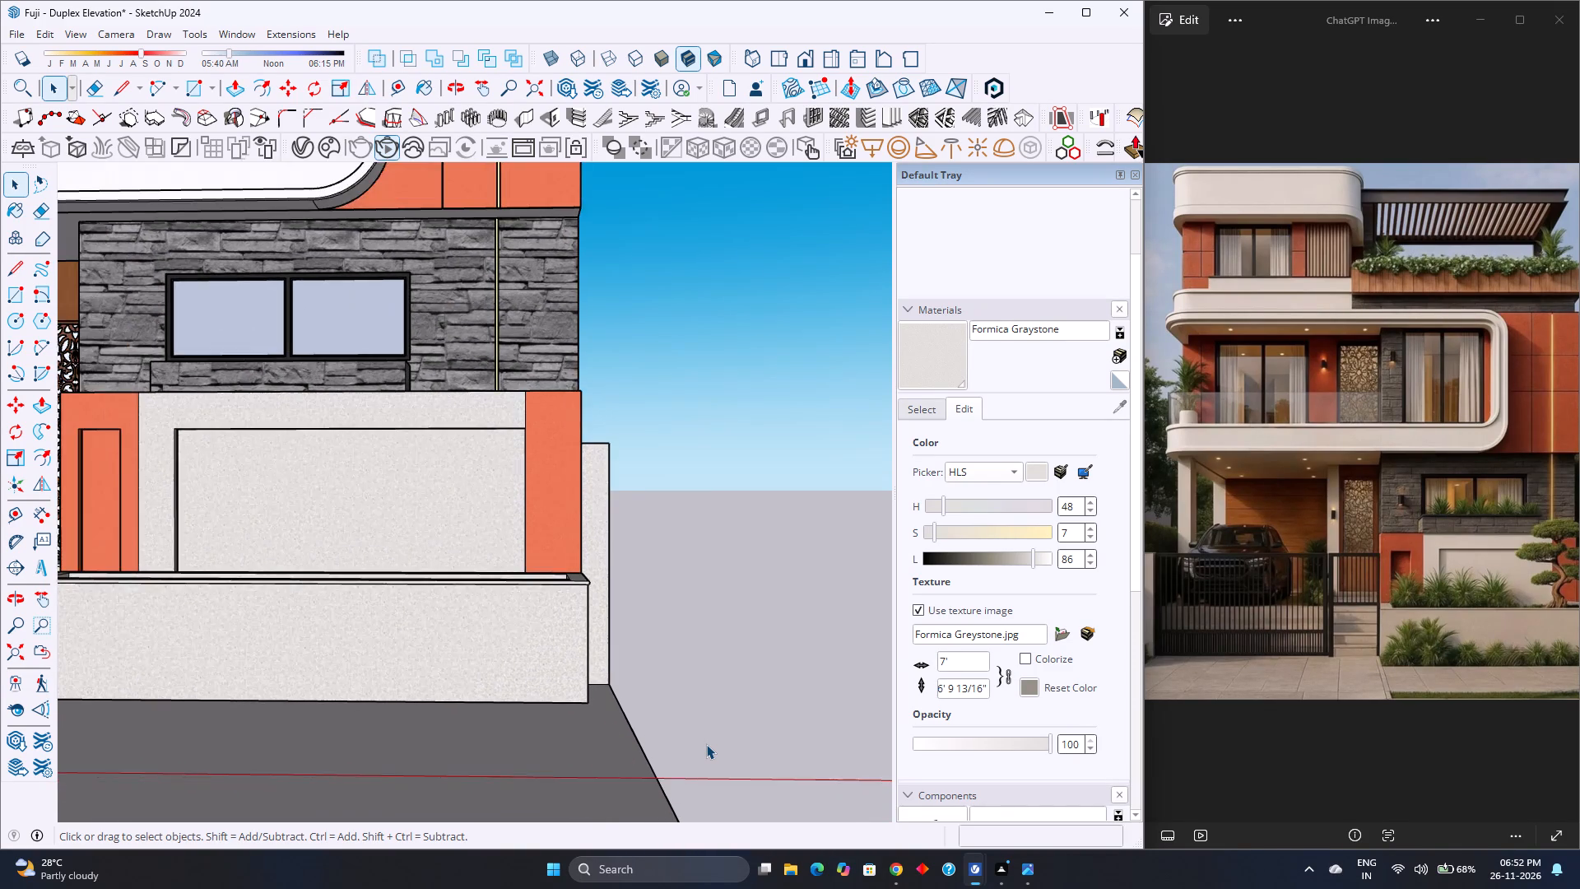
{"action": "scroll", "coordinate": [706, 744], "scroll_direction": "up", "scroll_amount": 2}
{"action": "scroll", "coordinate": [706, 744], "scroll_direction": "down", "scroll_amount": 2}
{"action": "scroll", "coordinate": [706, 744], "scroll_direction": "up", "scroll_amount": 2}
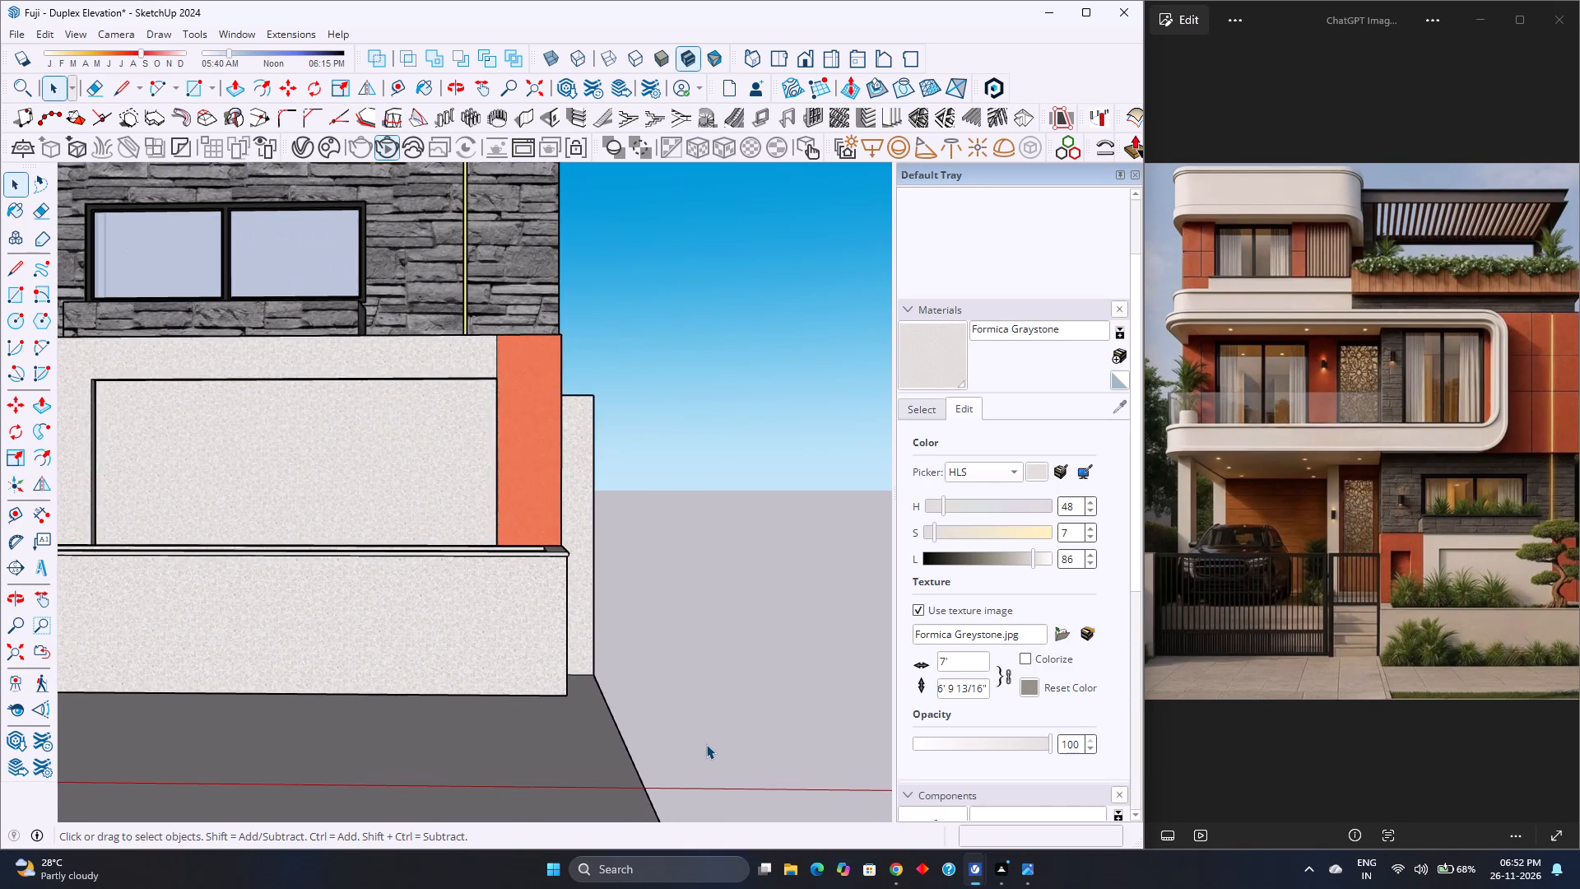
{"action": "scroll", "coordinate": [706, 744], "scroll_direction": "down", "scroll_amount": 9}
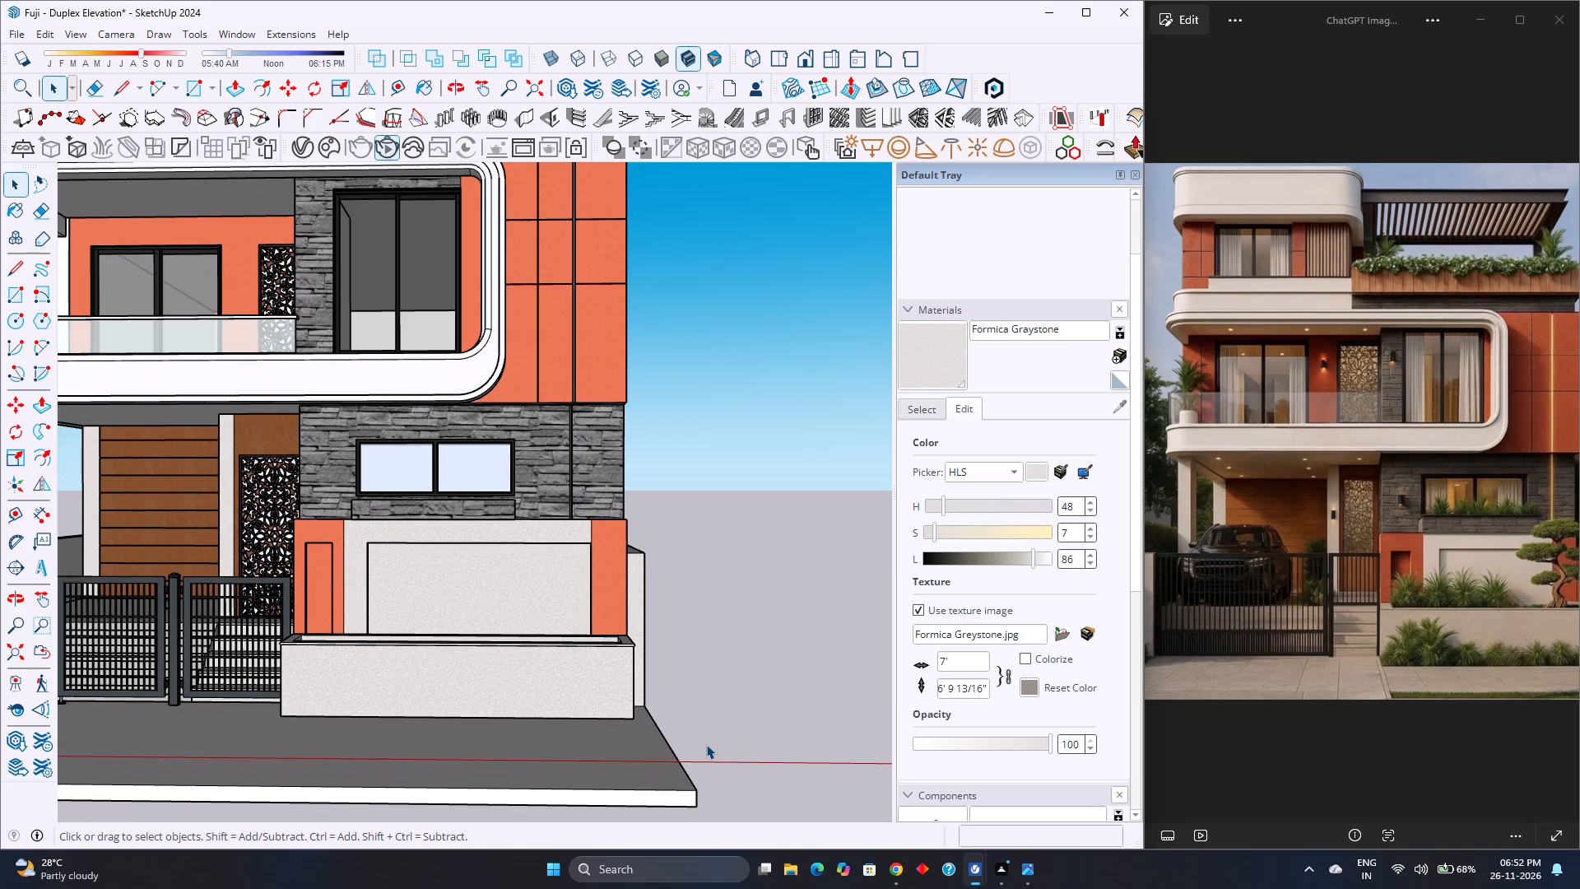
Examine the lower facade from the curved balcony edge and stone cladding down to the planter wall and gate end against the reference.
{"action": "scroll", "coordinate": [706, 744], "scroll_direction": "up", "scroll_amount": 3}
{"action": "scroll", "coordinate": [706, 744], "scroll_direction": "down", "scroll_amount": 2}
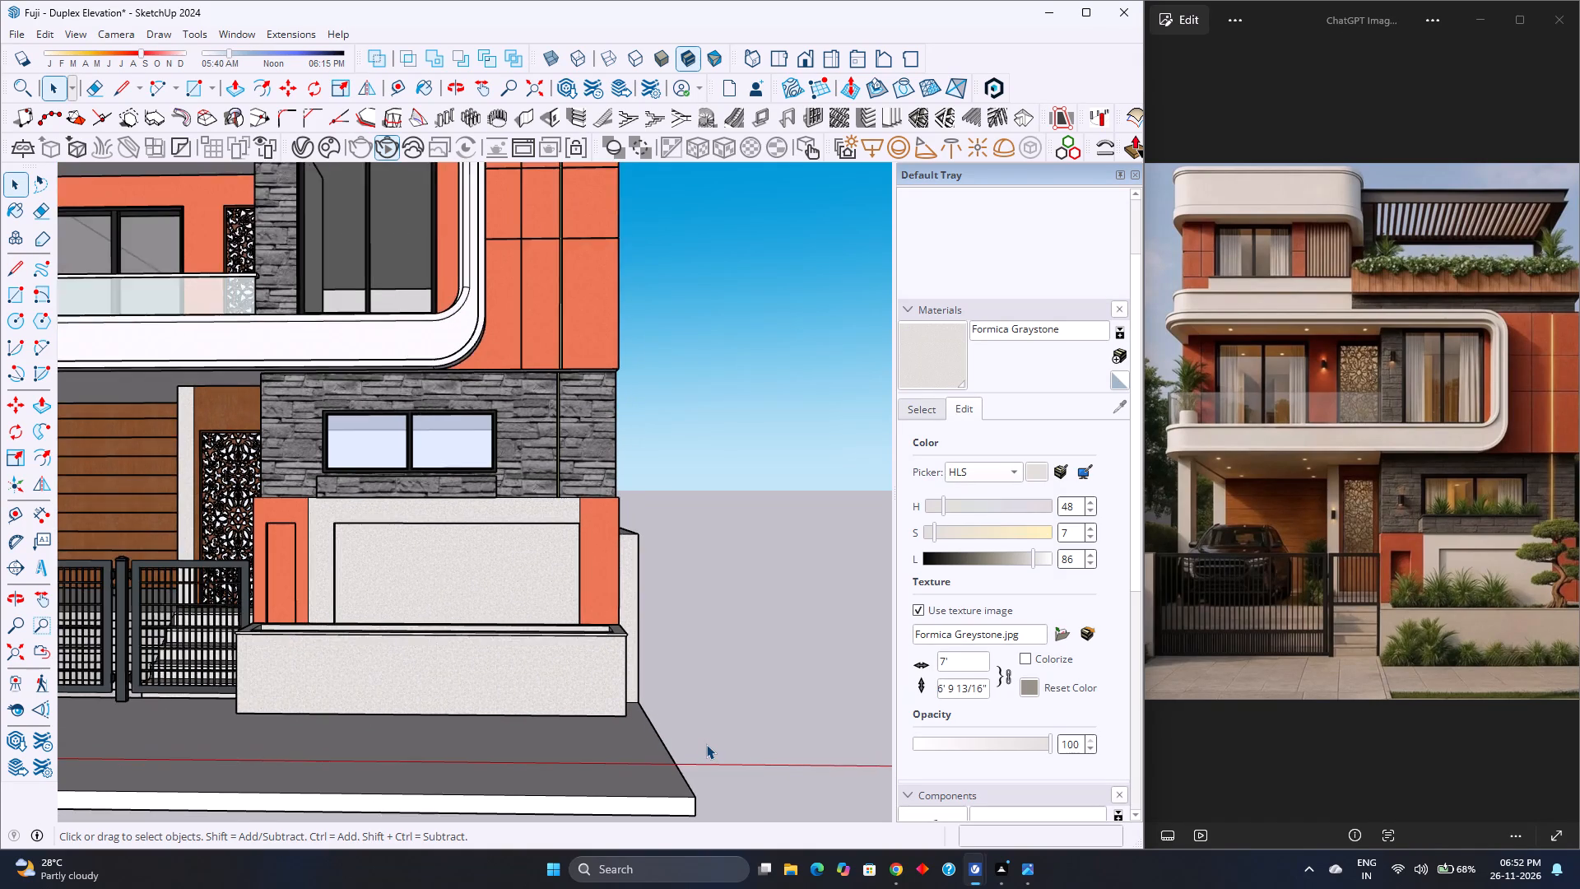
{"action": "scroll", "coordinate": [706, 744], "scroll_direction": "down", "scroll_amount": 1}
{"action": "scroll", "coordinate": [706, 744], "scroll_direction": "up", "scroll_amount": 2}
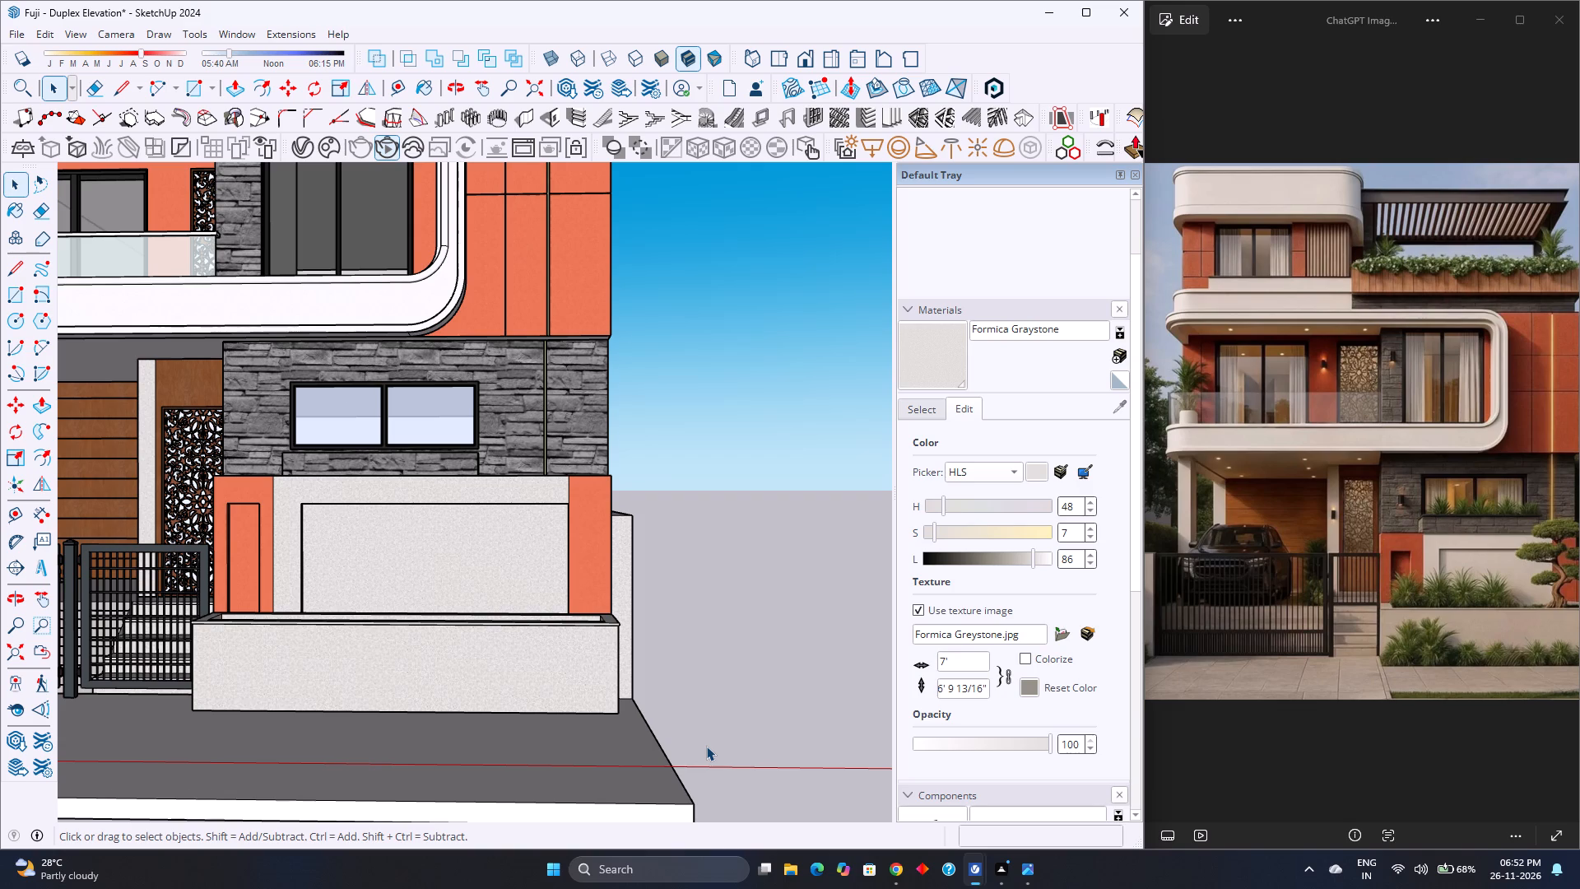
{"action": "scroll", "coordinate": [706, 746], "scroll_direction": "down", "scroll_amount": 4}
{"action": "scroll", "coordinate": [706, 750], "scroll_direction": "up", "scroll_amount": 3}
{"action": "scroll", "coordinate": [706, 750], "scroll_direction": "down", "scroll_amount": 3}
{"action": "scroll", "coordinate": [706, 750], "scroll_direction": "up", "scroll_amount": 3}
{"action": "scroll", "coordinate": [706, 750], "scroll_direction": "down", "scroll_amount": 2}
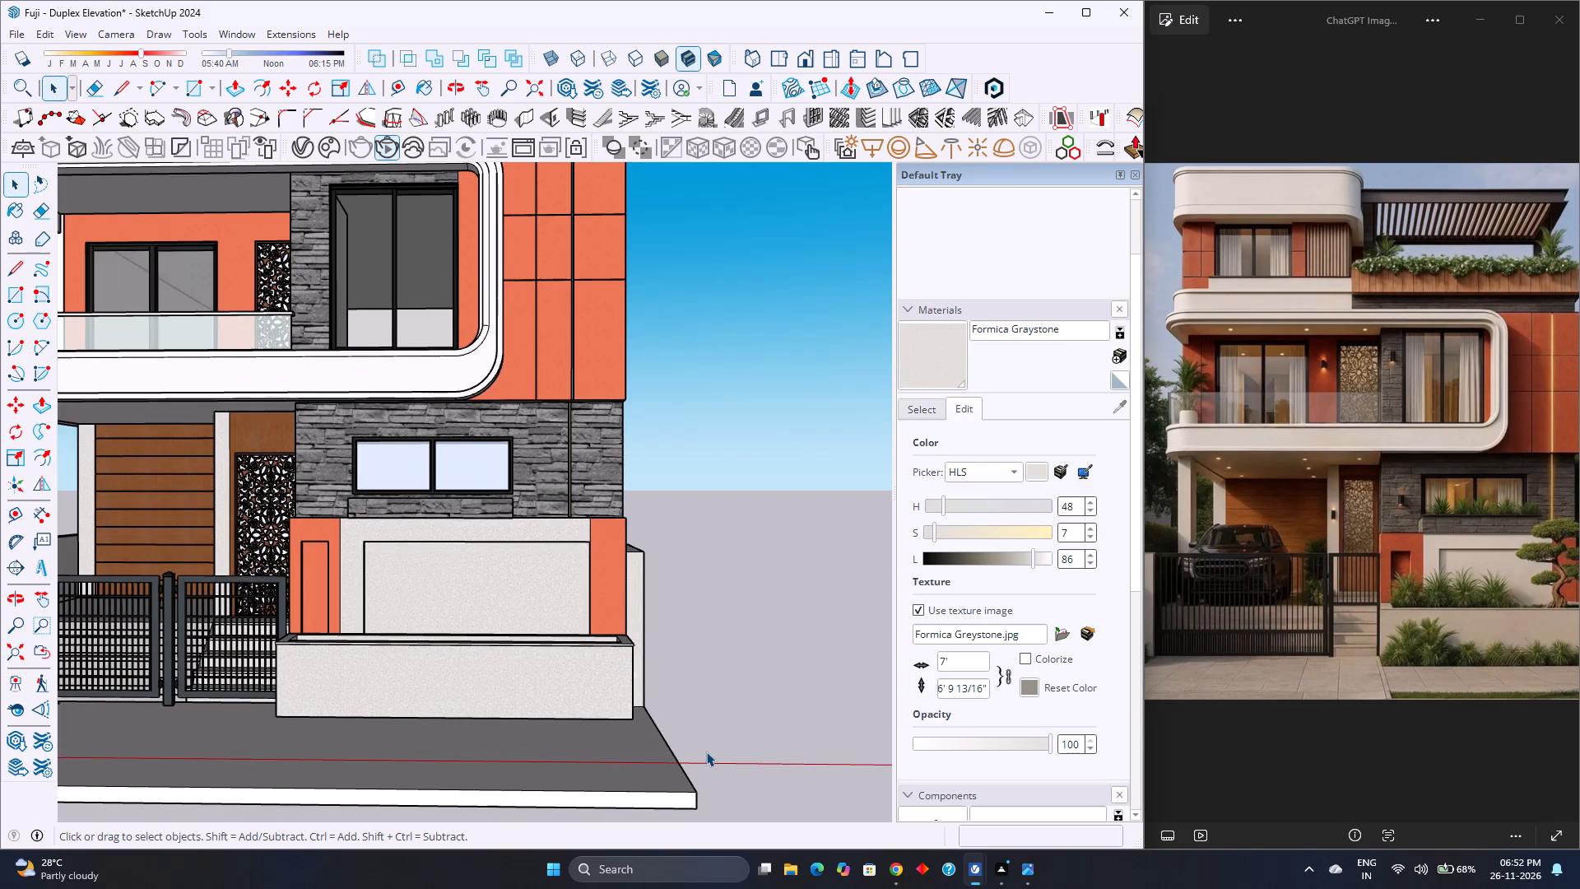
{"action": "scroll", "coordinate": [706, 752], "scroll_direction": "up", "scroll_amount": 2}
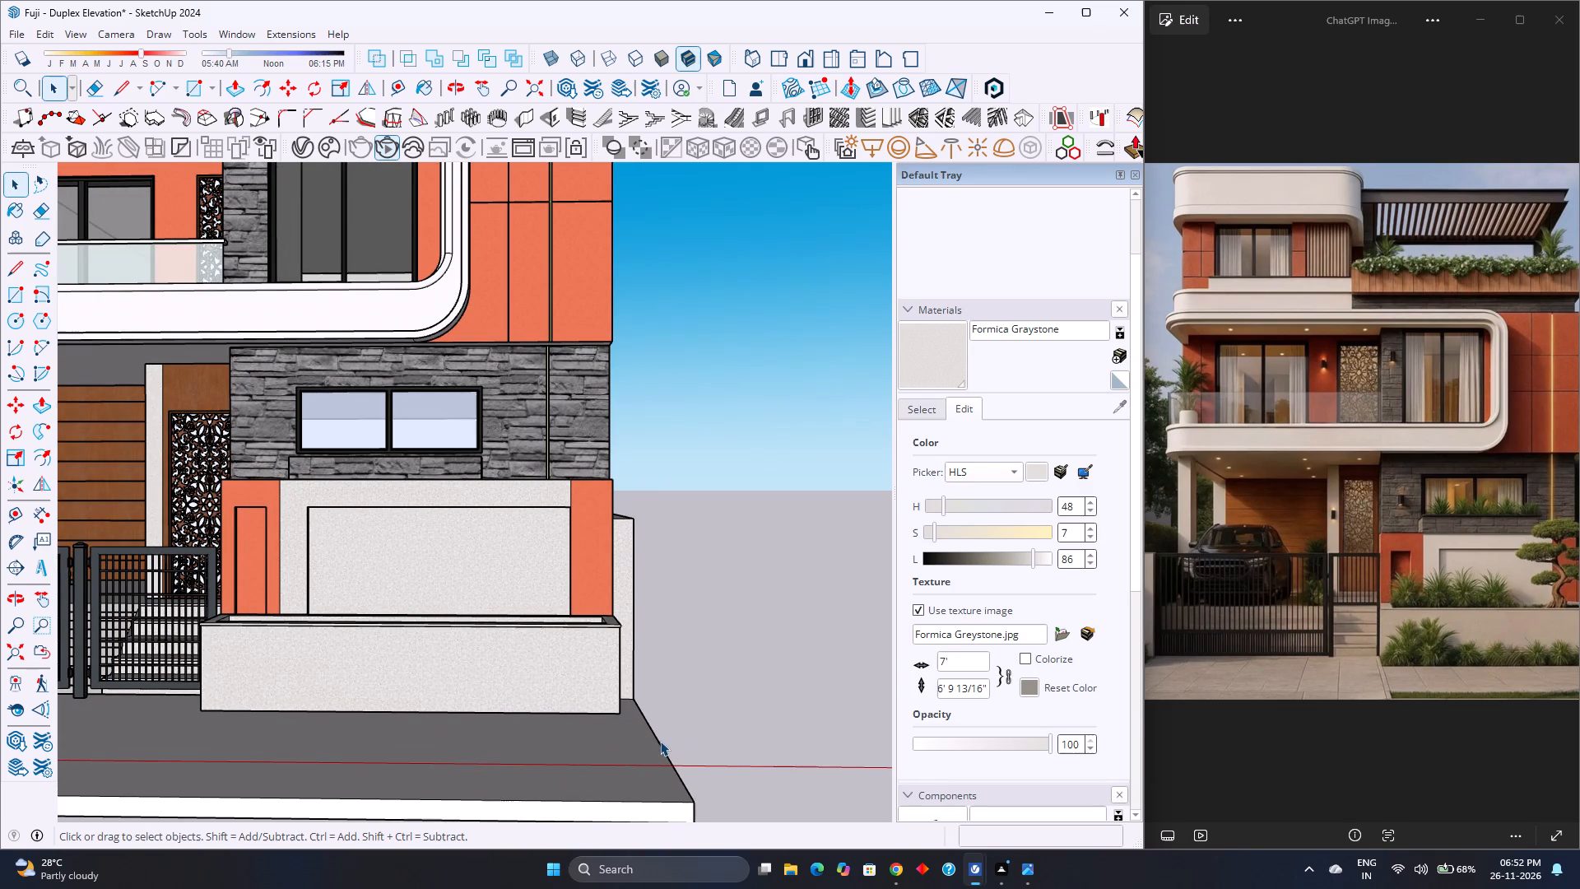
{"action": "scroll", "coordinate": [660, 741], "scroll_direction": "down", "scroll_amount": 4}
{"action": "scroll", "coordinate": [660, 741], "scroll_direction": "up", "scroll_amount": 4}
{"action": "scroll", "coordinate": [660, 741], "scroll_direction": "down", "scroll_amount": 3}
{"action": "scroll", "coordinate": [660, 741], "scroll_direction": "up", "scroll_amount": 4}
{"action": "scroll", "coordinate": [659, 741], "scroll_direction": "down", "scroll_amount": 5}
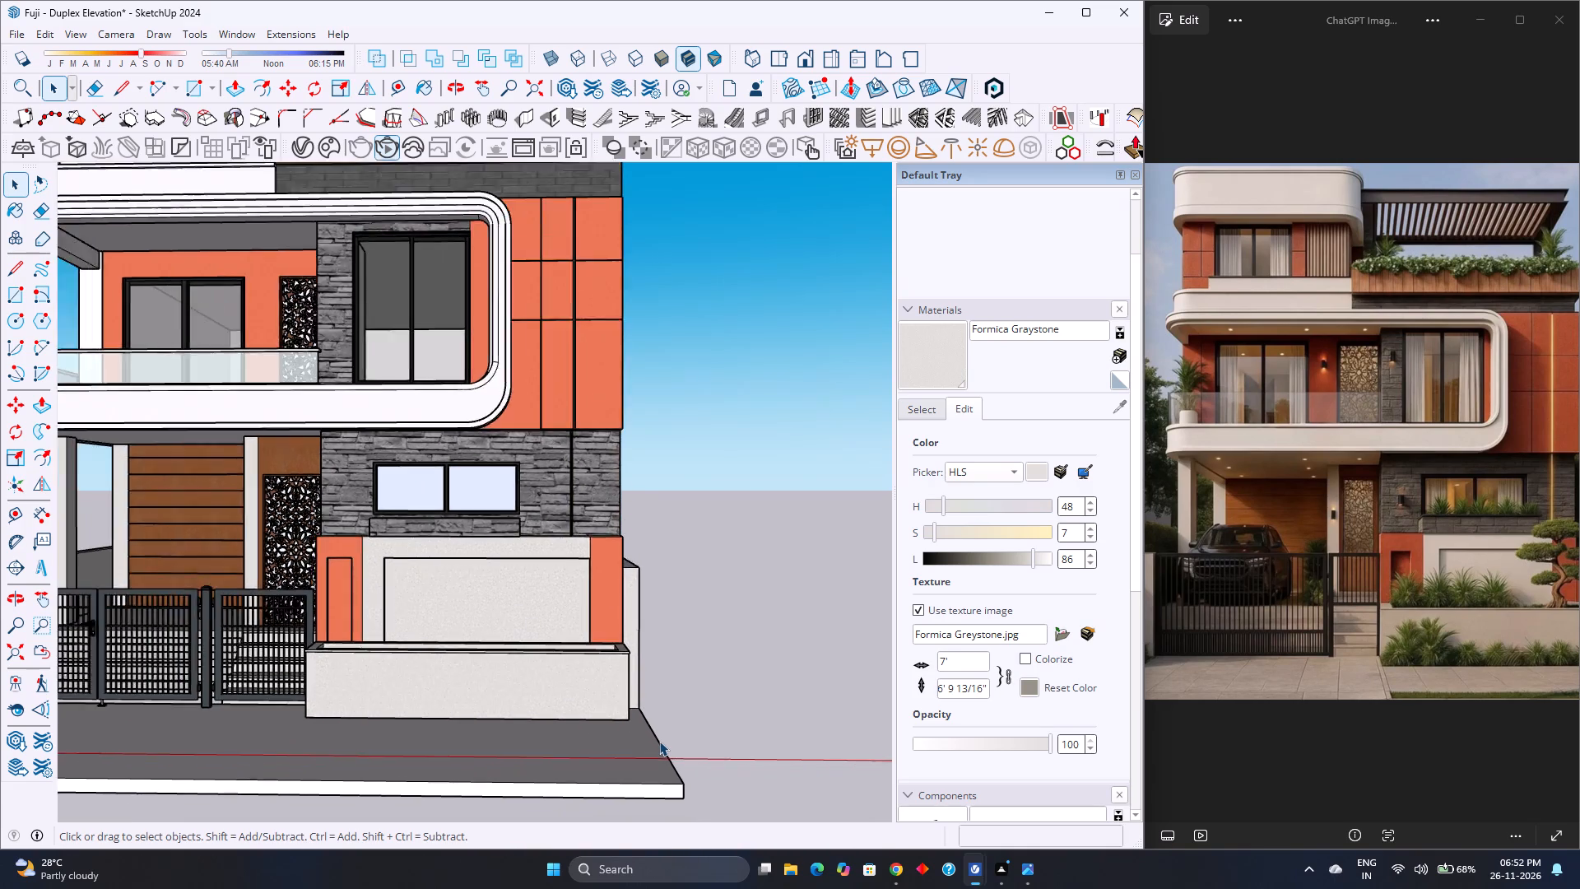
{"action": "scroll", "coordinate": [659, 741], "scroll_direction": "up", "scroll_amount": 4}
{"action": "scroll", "coordinate": [659, 741], "scroll_direction": "down", "scroll_amount": 3}
{"action": "scroll", "coordinate": [659, 741], "scroll_direction": "up", "scroll_amount": 2}
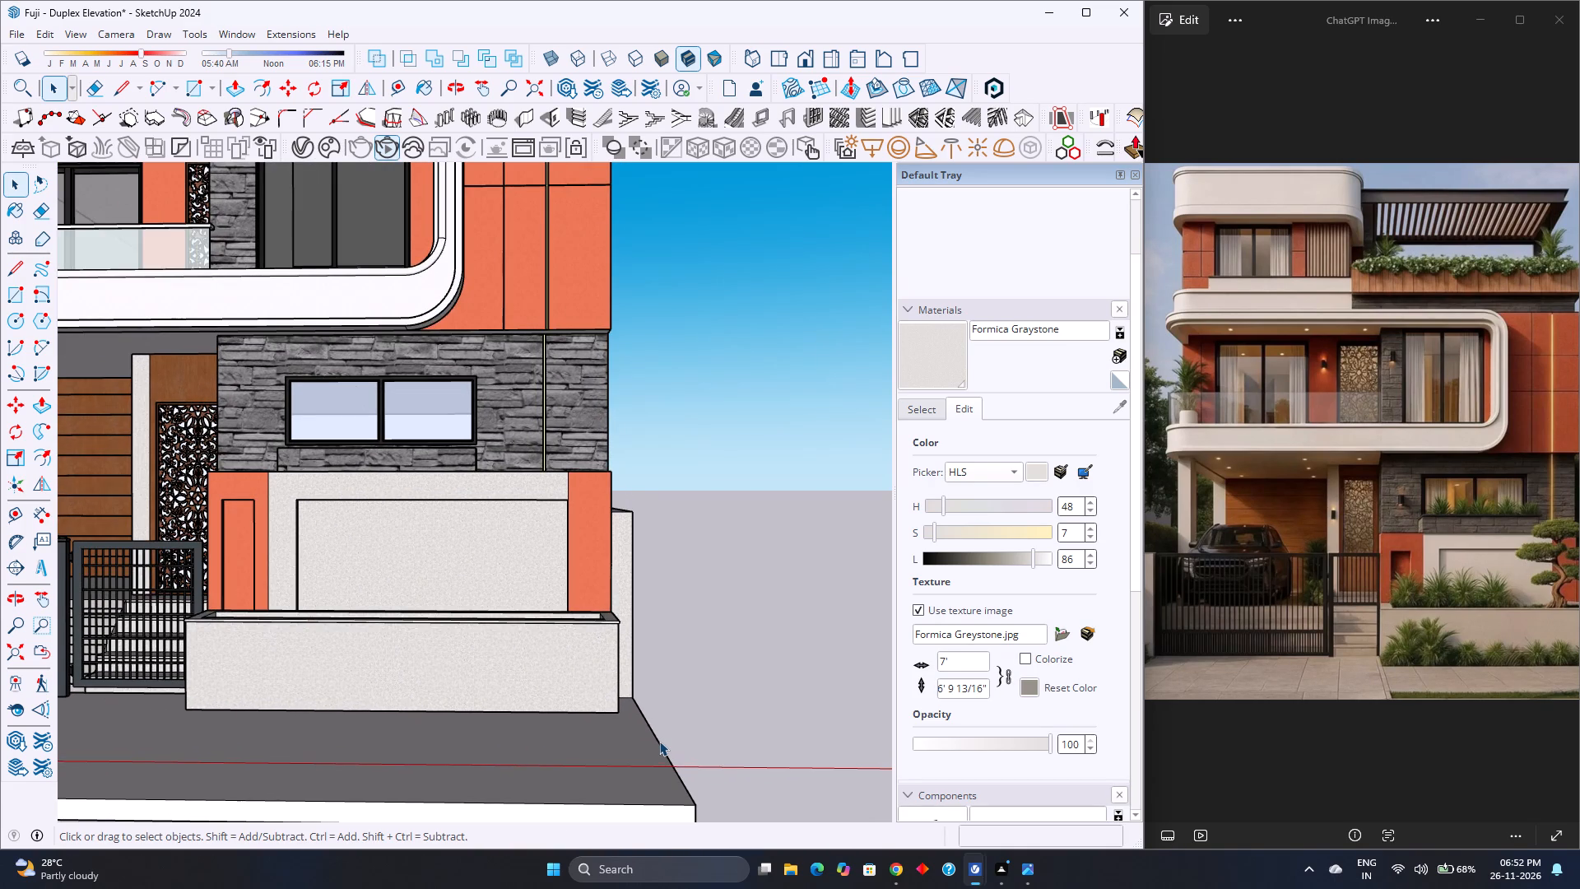
{"action": "scroll", "coordinate": [659, 741], "scroll_direction": "up", "scroll_amount": 1}
{"action": "scroll", "coordinate": [659, 741], "scroll_direction": "down", "scroll_amount": 1}
{"action": "scroll", "coordinate": [659, 741], "scroll_direction": "up", "scroll_amount": 1}
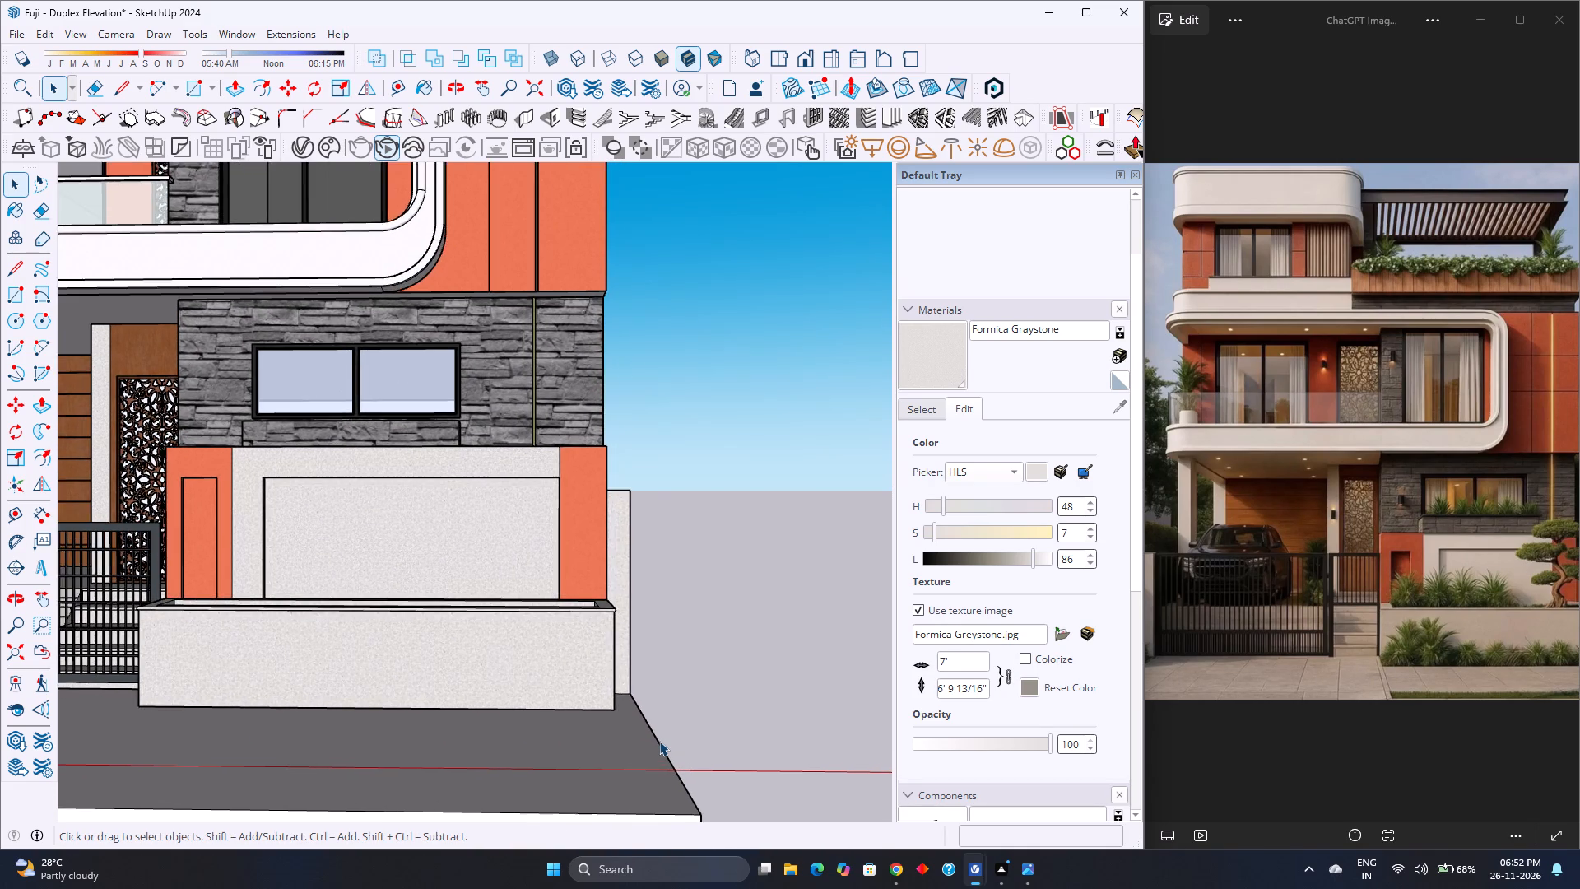
{"action": "scroll", "coordinate": [659, 741], "scroll_direction": "down", "scroll_amount": 3}
{"action": "scroll", "coordinate": [659, 741], "scroll_direction": "up", "scroll_amount": 3}
{"action": "scroll", "coordinate": [659, 741], "scroll_direction": "down", "scroll_amount": 5}
{"action": "scroll", "coordinate": [659, 741], "scroll_direction": "up", "scroll_amount": 5}
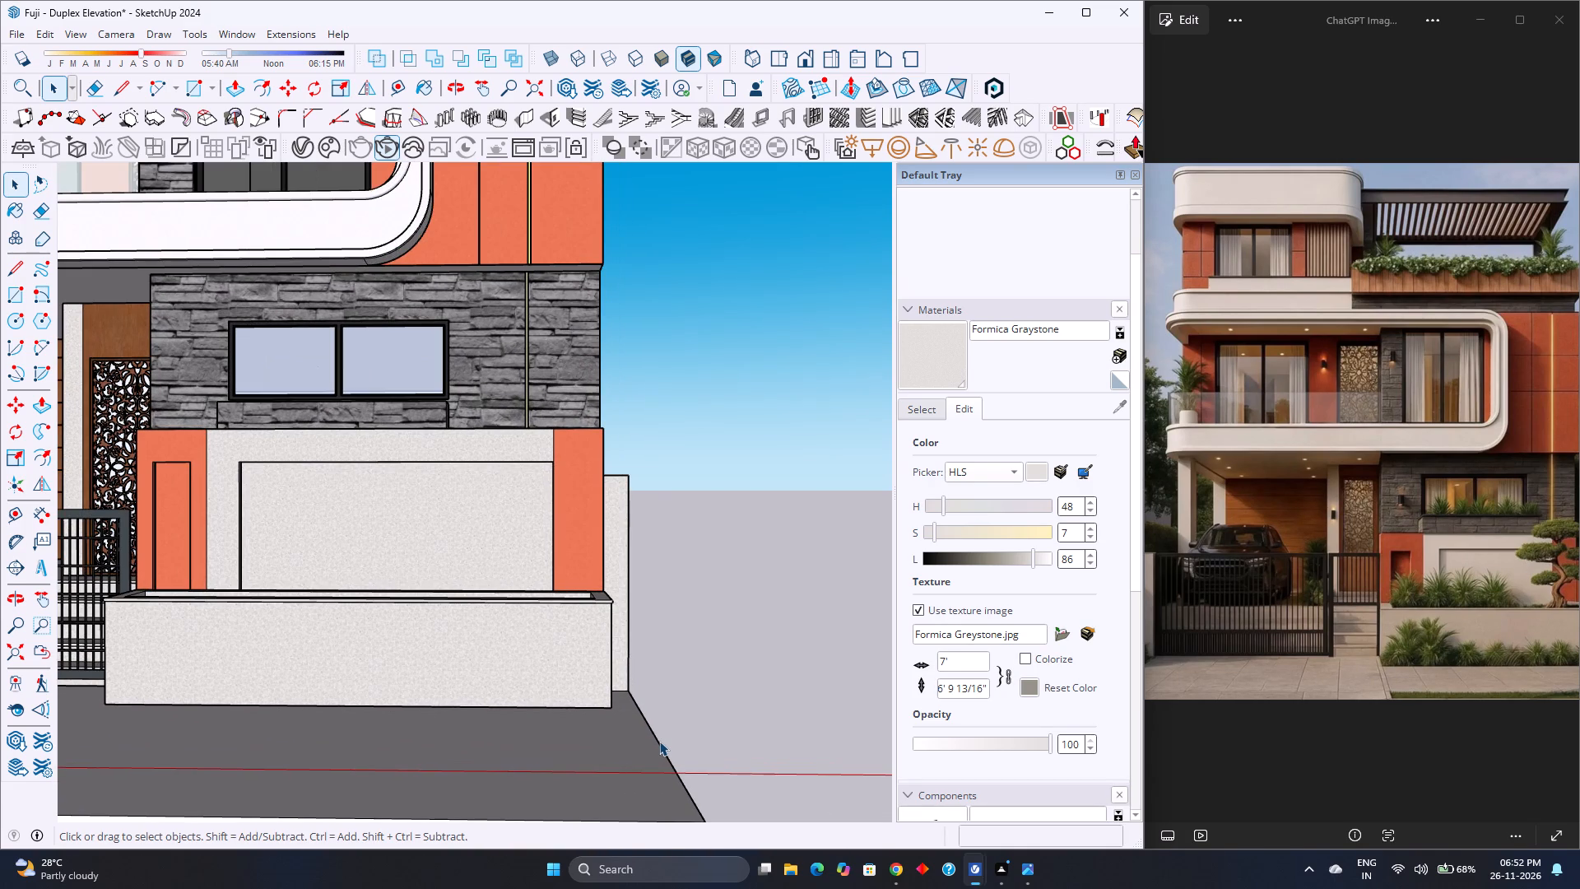
{"action": "scroll", "coordinate": [659, 741], "scroll_direction": "down", "scroll_amount": 4}
{"action": "scroll", "coordinate": [659, 741], "scroll_direction": "up", "scroll_amount": 4}
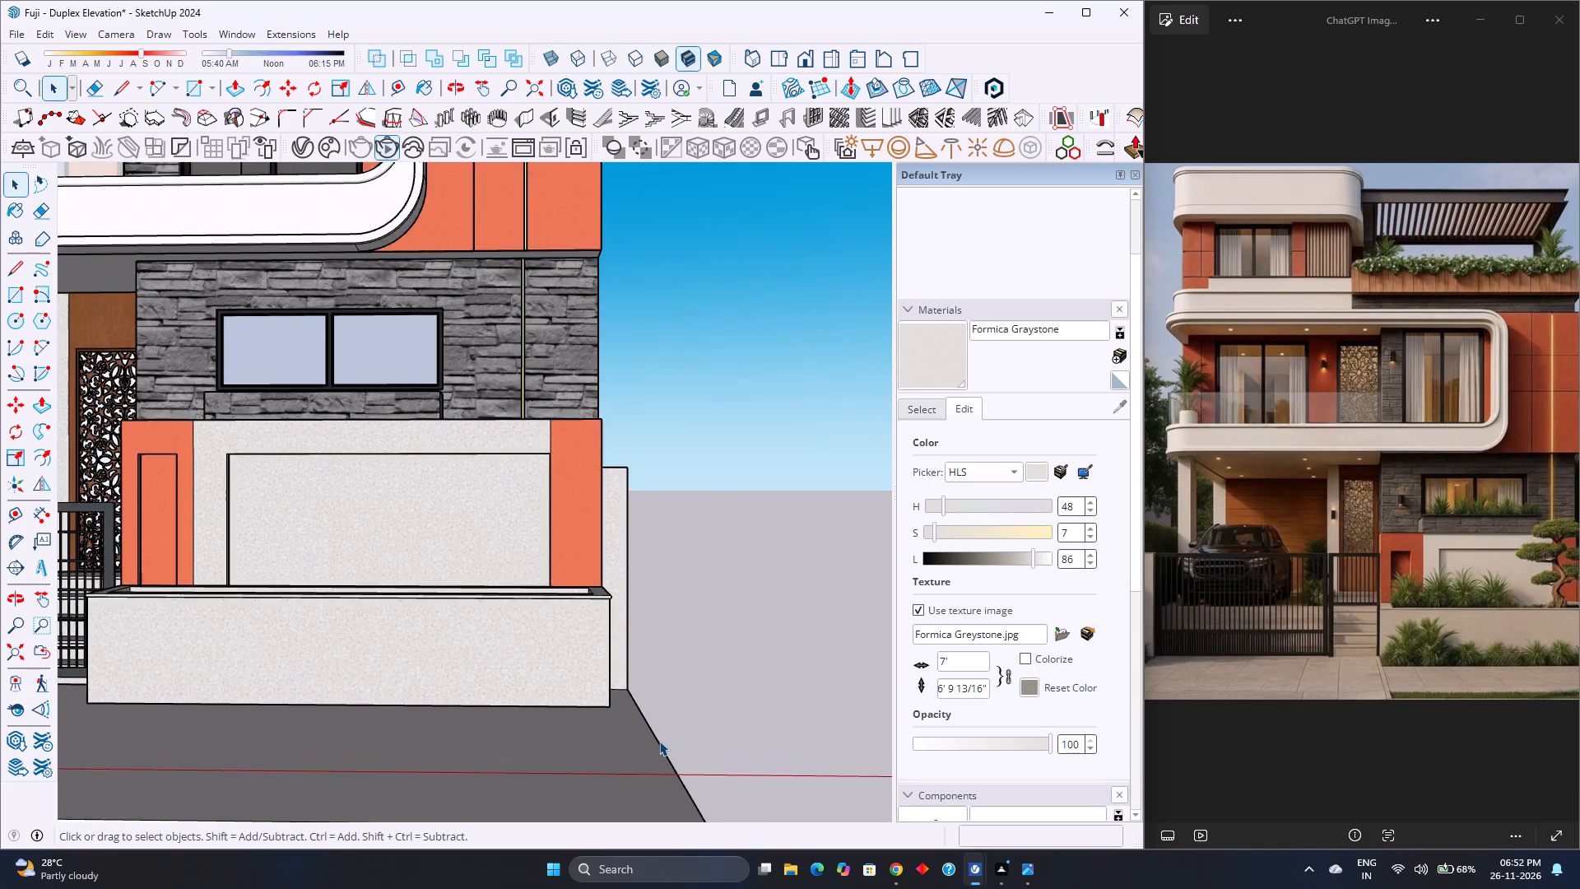
{"action": "scroll", "coordinate": [659, 741], "scroll_direction": "down", "scroll_amount": 4}
{"action": "scroll", "coordinate": [659, 741], "scroll_direction": "up", "scroll_amount": 3}
{"action": "scroll", "coordinate": [659, 741], "scroll_direction": "down", "scroll_amount": 3}
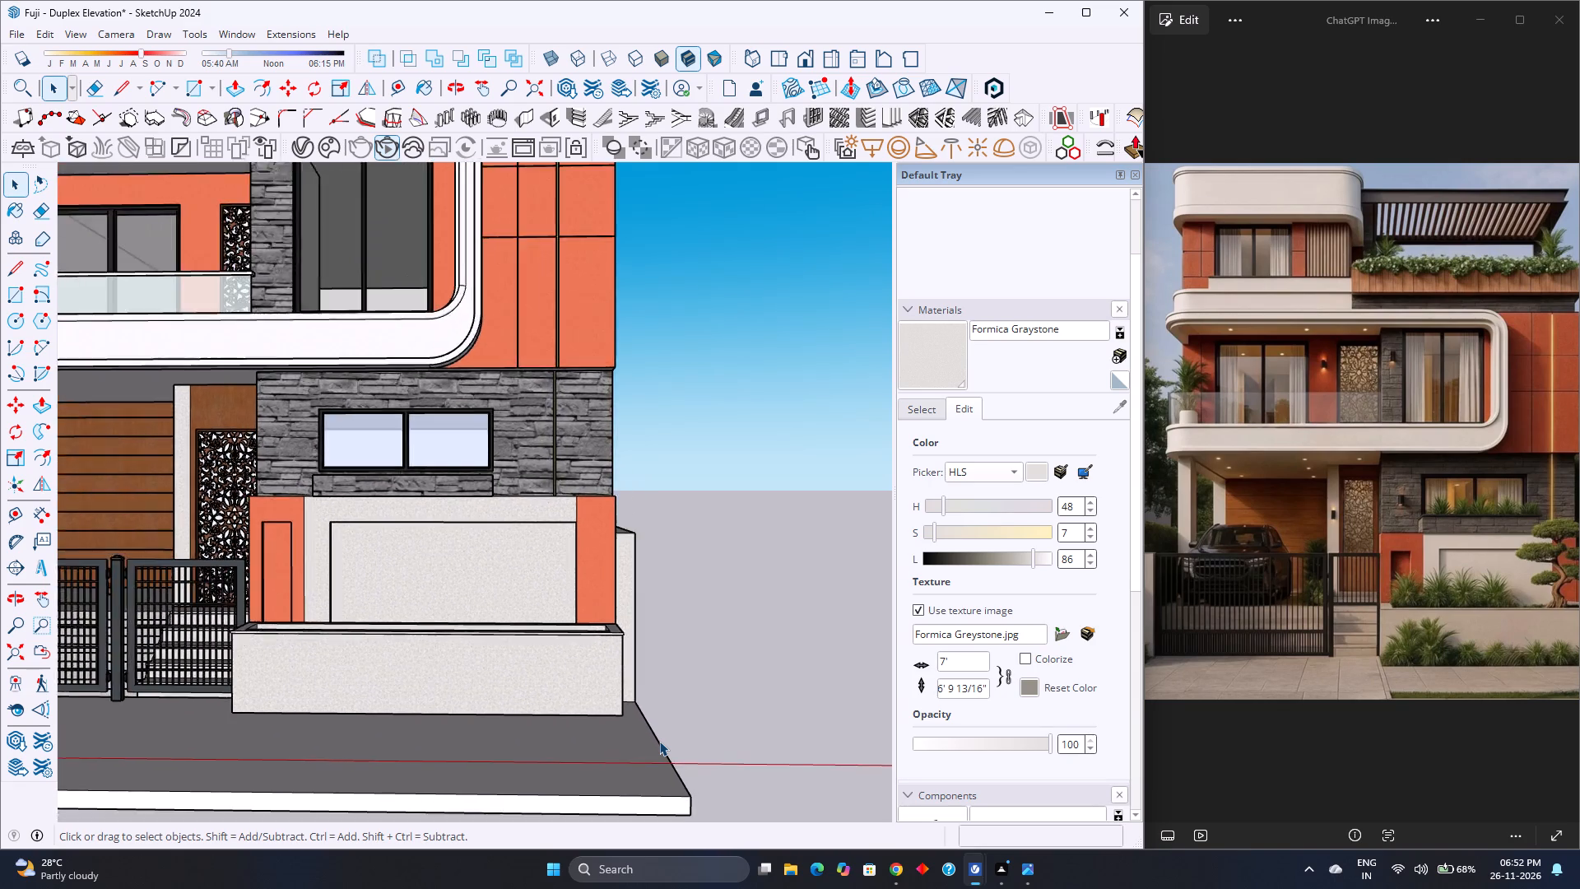
{"action": "scroll", "coordinate": [659, 741], "scroll_direction": "up", "scroll_amount": 4}
{"action": "scroll", "coordinate": [659, 741], "scroll_direction": "down", "scroll_amount": 4}
{"action": "scroll", "coordinate": [659, 741], "scroll_direction": "up", "scroll_amount": 4}
{"action": "scroll", "coordinate": [659, 741], "scroll_direction": "down", "scroll_amount": 3}
{"action": "scroll", "coordinate": [659, 741], "scroll_direction": "up", "scroll_amount": 2}
{"action": "scroll", "coordinate": [659, 741], "scroll_direction": "down", "scroll_amount": 2}
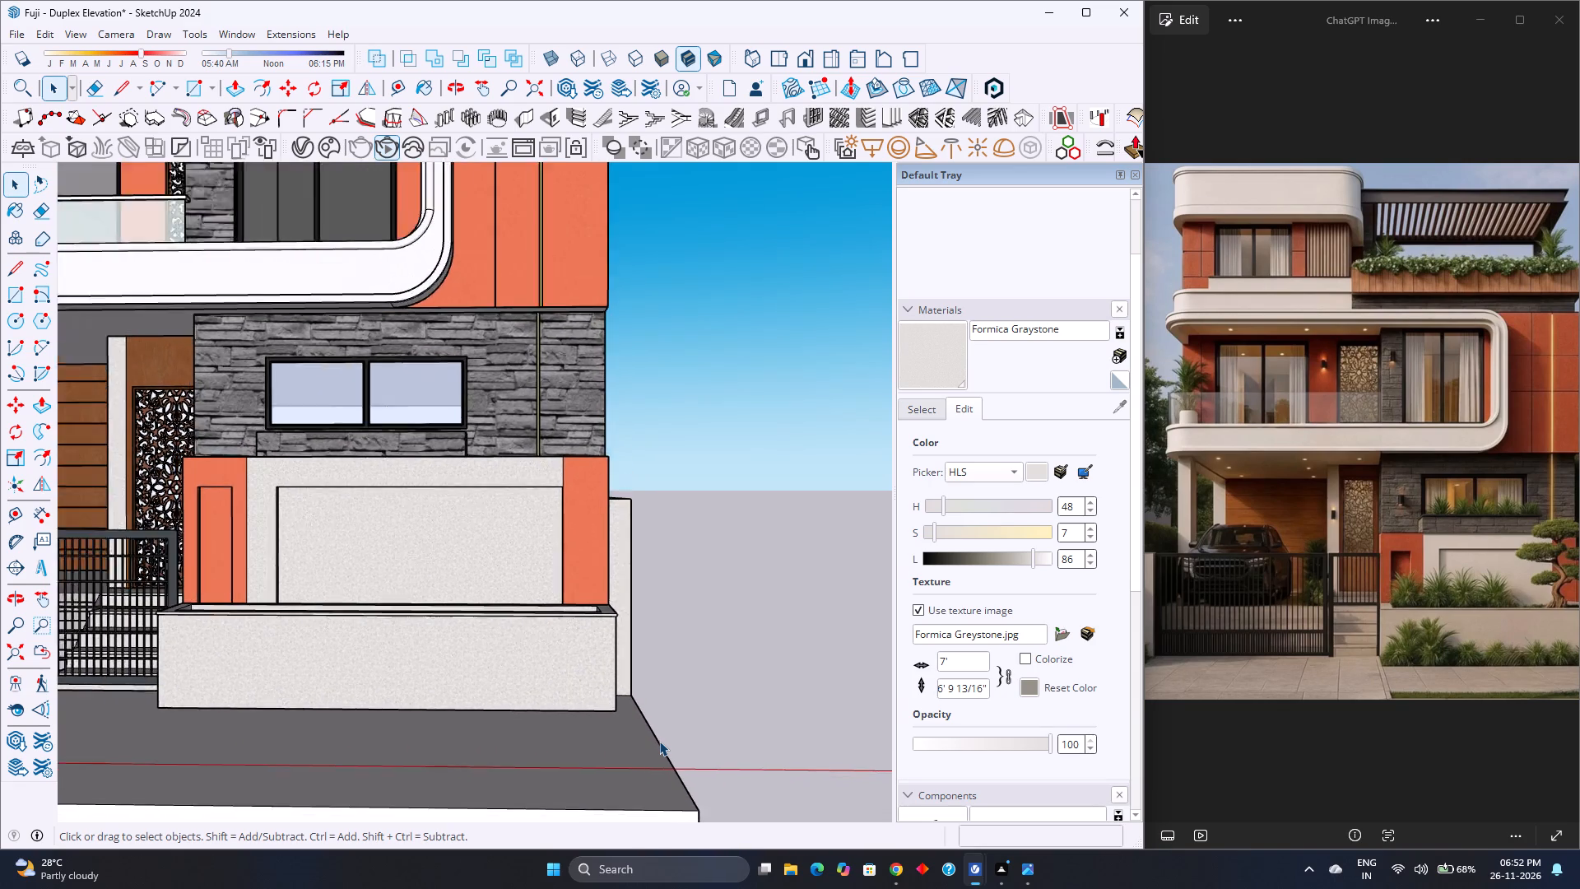
{"action": "scroll", "coordinate": [659, 741], "scroll_direction": "down", "scroll_amount": 1}
{"action": "scroll", "coordinate": [659, 741], "scroll_direction": "up", "scroll_amount": 3}
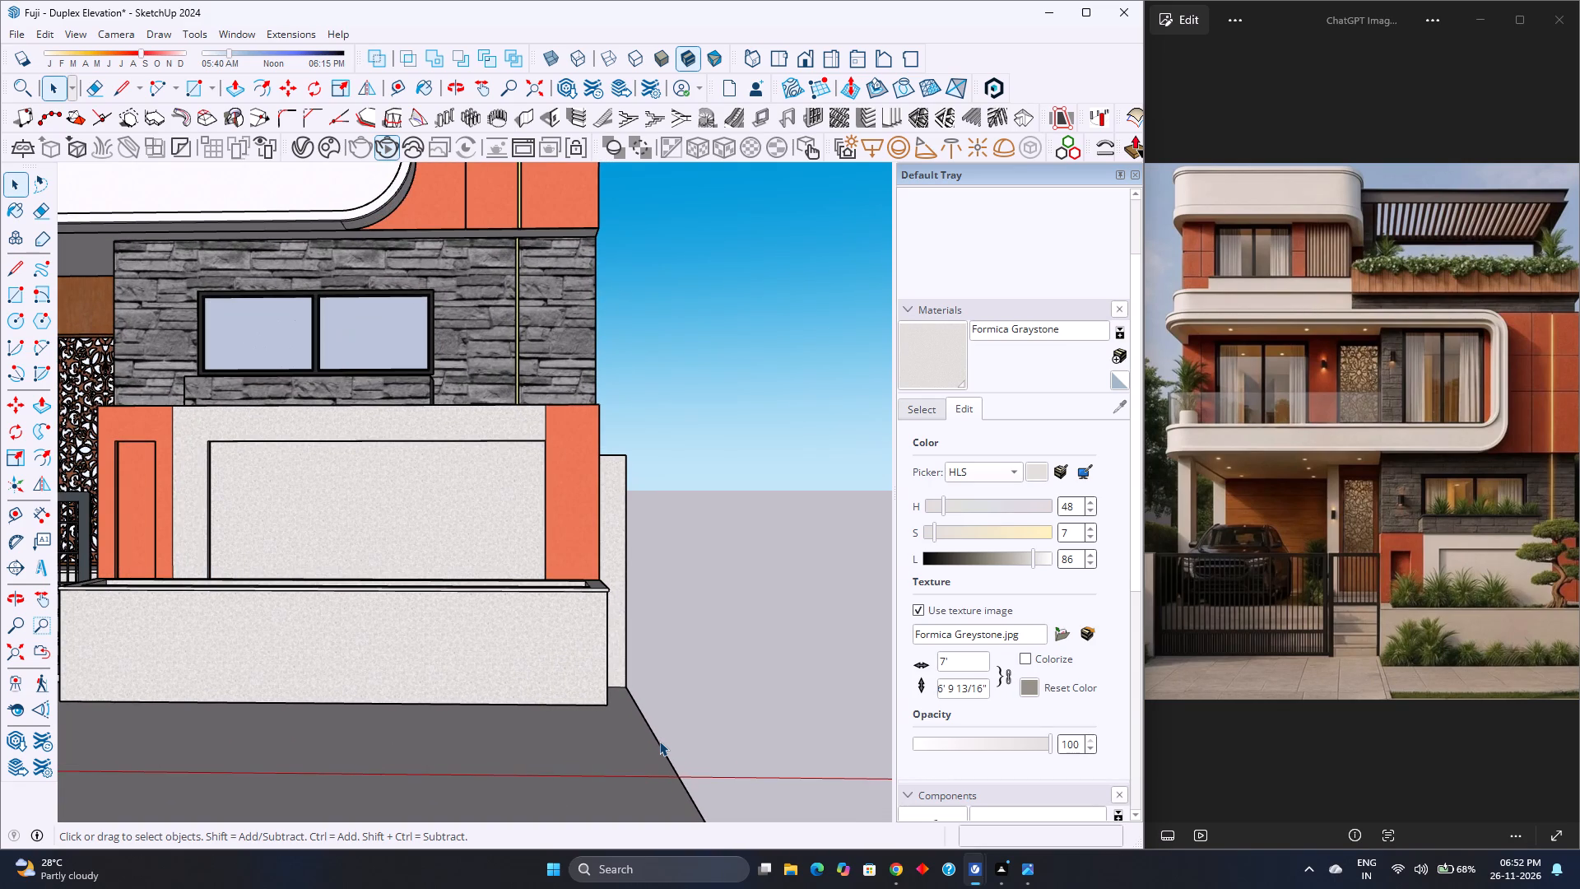
{"action": "scroll", "coordinate": [659, 741], "scroll_direction": "down", "scroll_amount": 4}
{"action": "scroll", "coordinate": [659, 741], "scroll_direction": "up", "scroll_amount": 4}
{"action": "scroll", "coordinate": [659, 741], "scroll_direction": "down", "scroll_amount": 2}
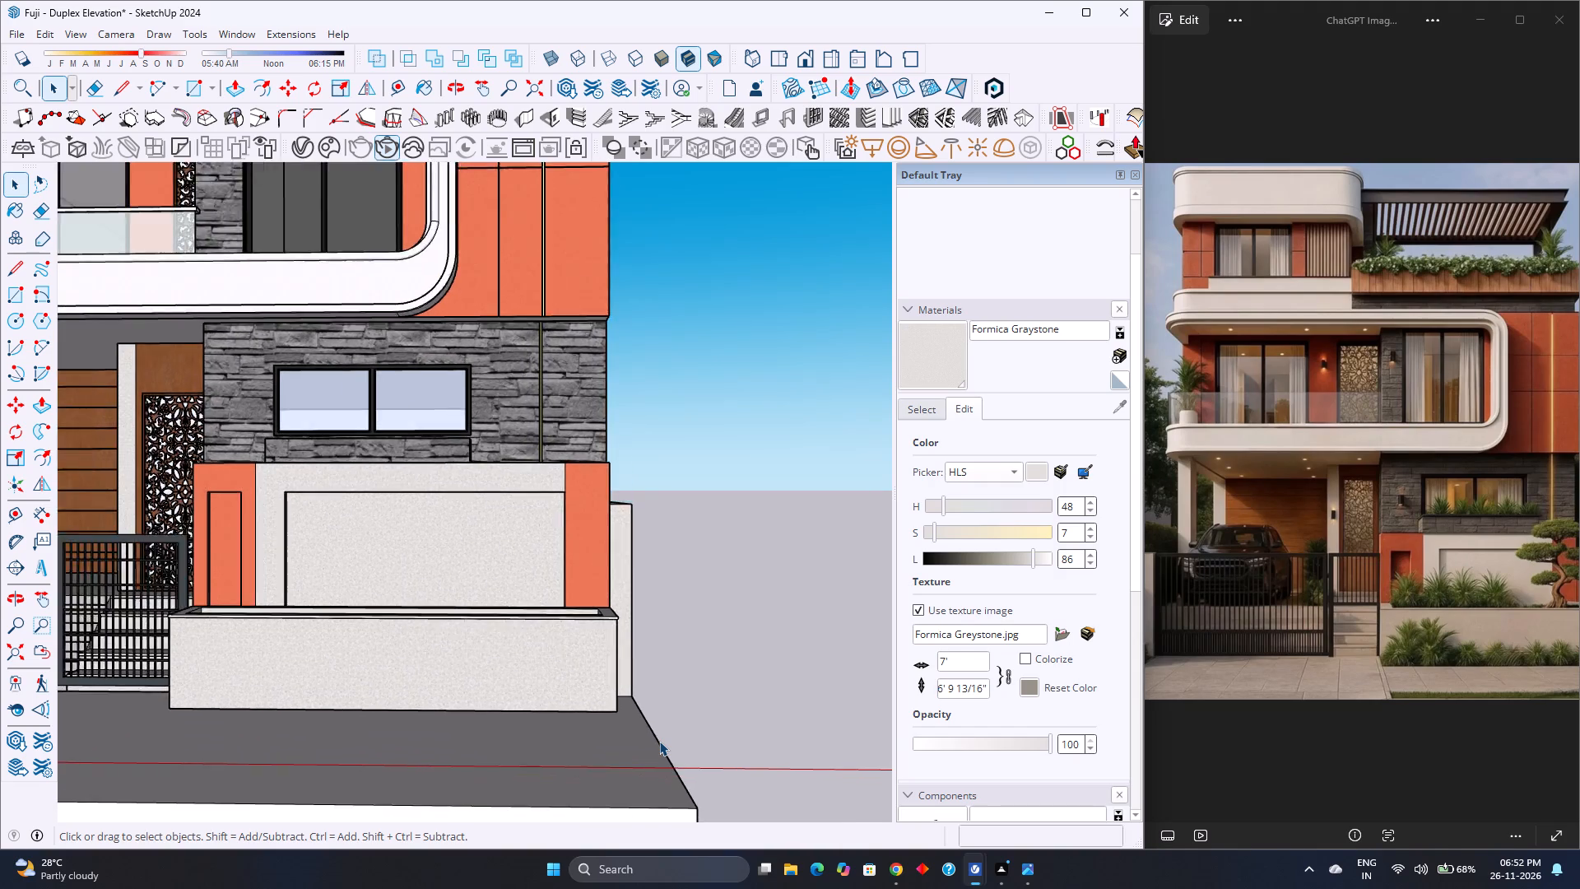
{"action": "scroll", "coordinate": [659, 741], "scroll_direction": "down", "scroll_amount": 2}
{"action": "scroll", "coordinate": [659, 741], "scroll_direction": "up", "scroll_amount": 4}
{"action": "scroll", "coordinate": [659, 741], "scroll_direction": "down", "scroll_amount": 4}
{"action": "scroll", "coordinate": [659, 741], "scroll_direction": "up", "scroll_amount": 4}
{"action": "scroll", "coordinate": [659, 741], "scroll_direction": "down", "scroll_amount": 4}
{"action": "scroll", "coordinate": [659, 741], "scroll_direction": "up", "scroll_amount": 4}
{"action": "scroll", "coordinate": [659, 741], "scroll_direction": "down", "scroll_amount": 2}
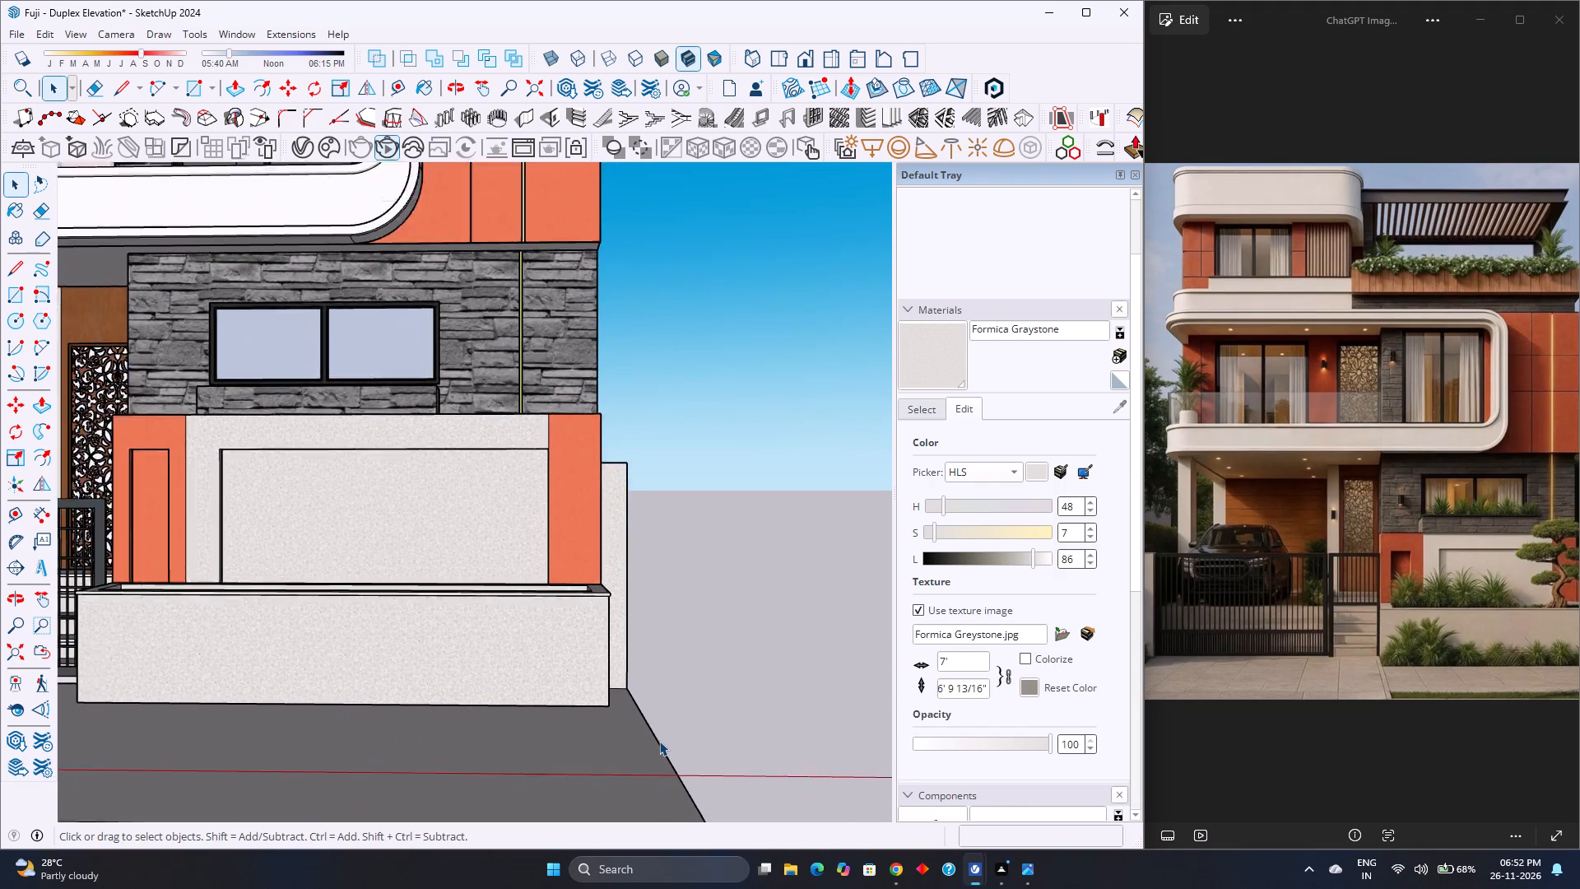
{"action": "scroll", "coordinate": [659, 741], "scroll_direction": "down", "scroll_amount": 2}
{"action": "scroll", "coordinate": [659, 741], "scroll_direction": "up", "scroll_amount": 4}
{"action": "scroll", "coordinate": [659, 741], "scroll_direction": "down", "scroll_amount": 4}
{"action": "scroll", "coordinate": [659, 741], "scroll_direction": "up", "scroll_amount": 4}
{"action": "scroll", "coordinate": [659, 741], "scroll_direction": "down", "scroll_amount": 4}
Inspect the grey-textured planter wall, recessed panel and orange end strip at the facade's lower corner up close.
{"action": "scroll", "coordinate": [659, 741], "scroll_direction": "up", "scroll_amount": 3}
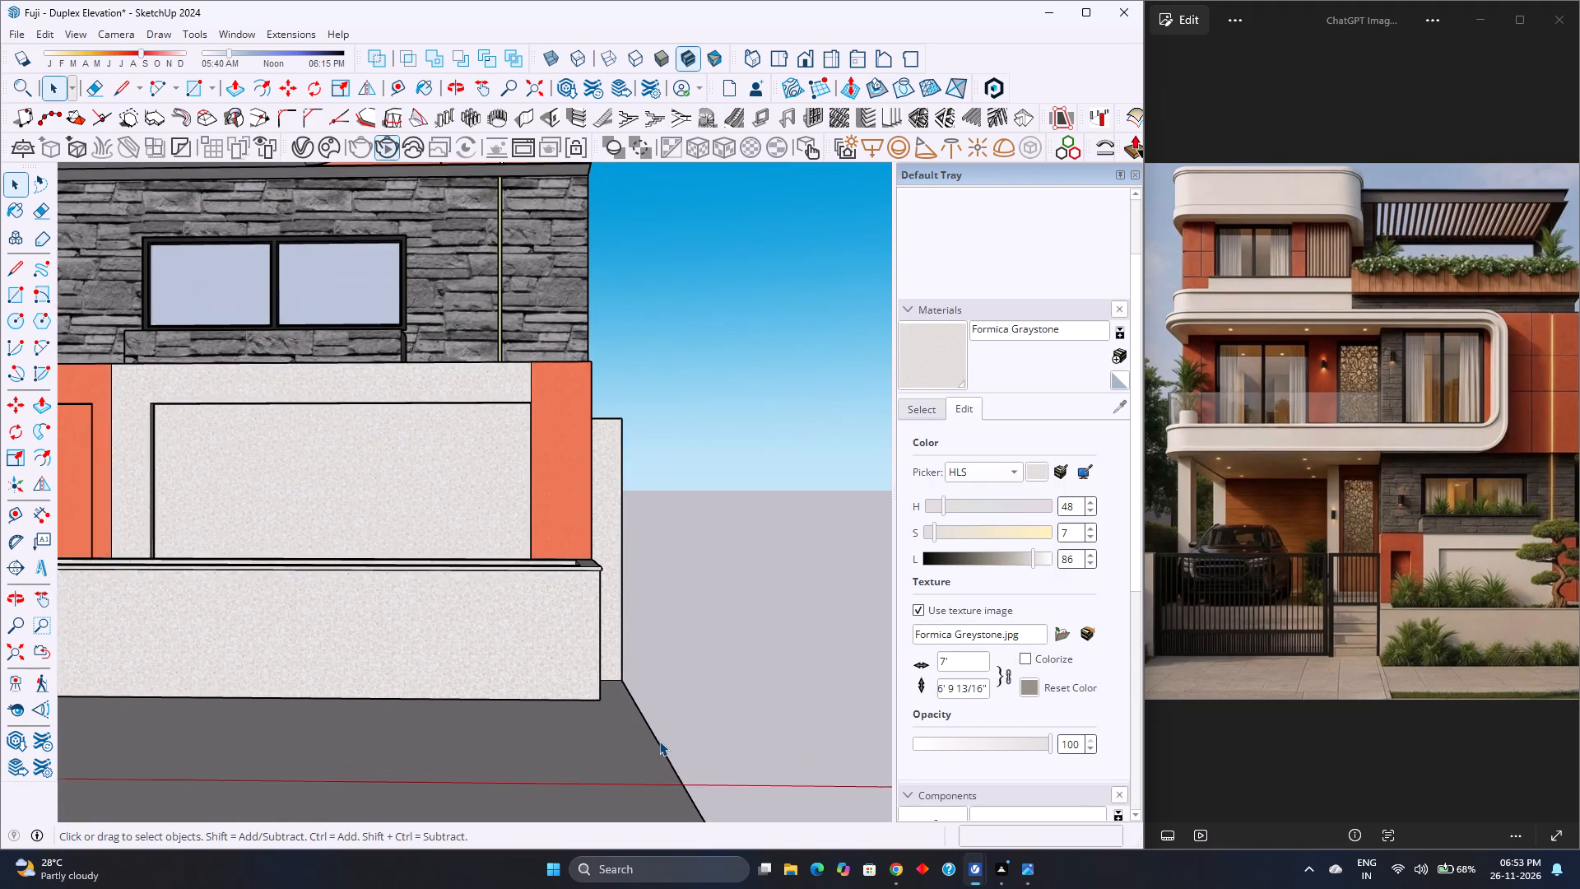
{"action": "scroll", "coordinate": [659, 741], "scroll_direction": "down", "scroll_amount": 1}
{"action": "scroll", "coordinate": [659, 741], "scroll_direction": "up", "scroll_amount": 2}
{"action": "scroll", "coordinate": [659, 741], "scroll_direction": "down", "scroll_amount": 4}
{"action": "scroll", "coordinate": [659, 741], "scroll_direction": "up", "scroll_amount": 3}
{"action": "scroll", "coordinate": [659, 741], "scroll_direction": "down", "scroll_amount": 2}
{"action": "scroll", "coordinate": [659, 741], "scroll_direction": "up", "scroll_amount": 2}
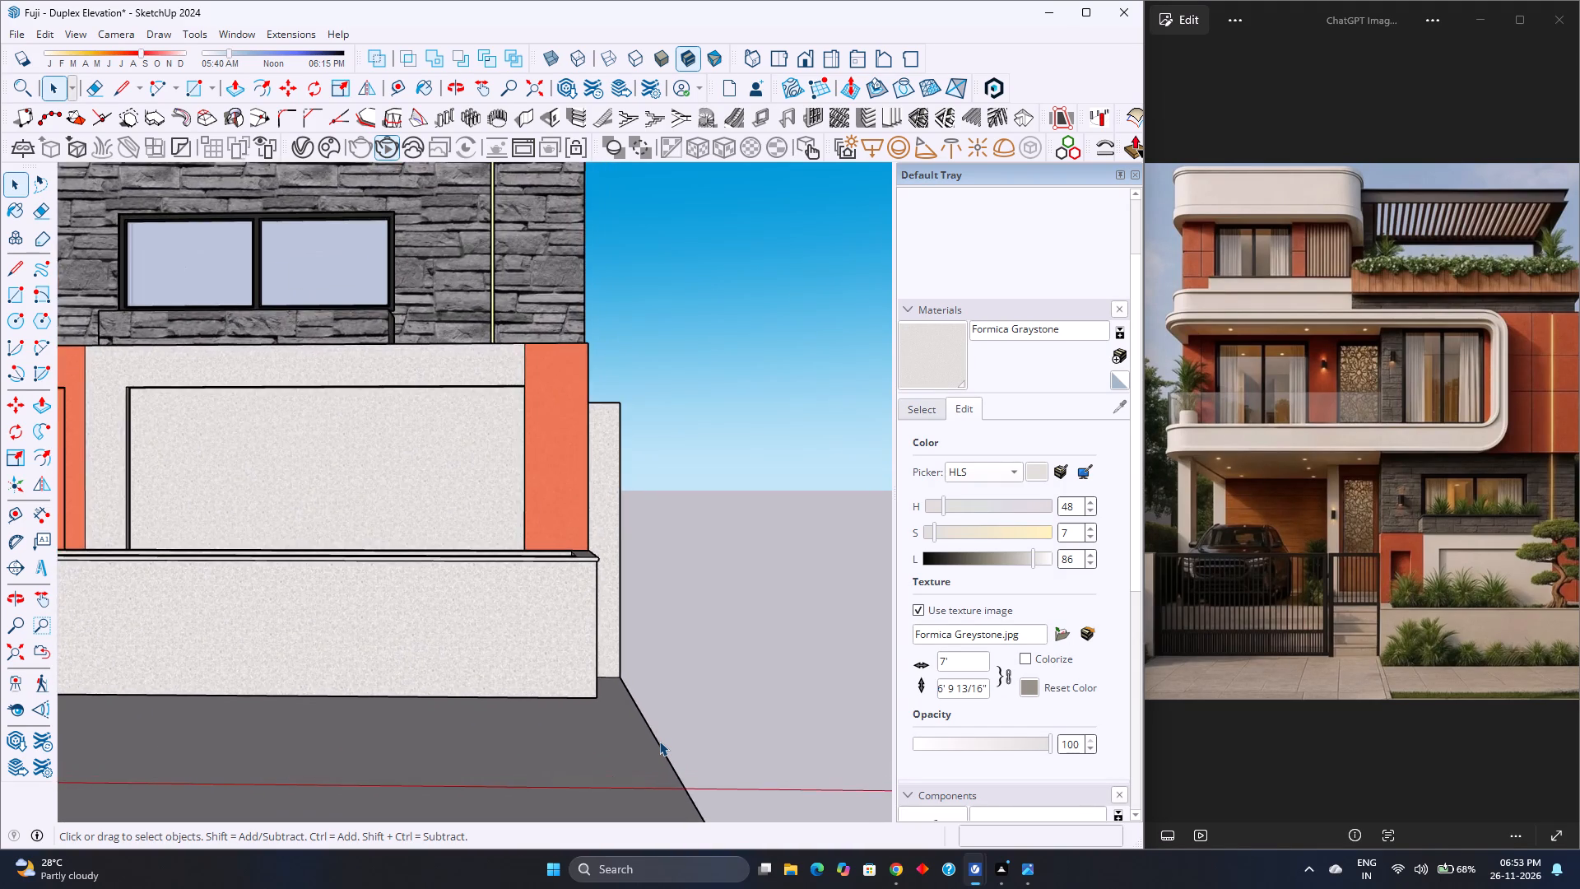
{"action": "scroll", "coordinate": [659, 741], "scroll_direction": "down", "scroll_amount": 2}
{"action": "scroll", "coordinate": [659, 741], "scroll_direction": "up", "scroll_amount": 3}
{"action": "scroll", "coordinate": [659, 741], "scroll_direction": "down", "scroll_amount": 4}
{"action": "scroll", "coordinate": [659, 741], "scroll_direction": "up", "scroll_amount": 4}
{"action": "scroll", "coordinate": [659, 741], "scroll_direction": "down", "scroll_amount": 4}
{"action": "scroll", "coordinate": [659, 741], "scroll_direction": "up", "scroll_amount": 3}
{"action": "scroll", "coordinate": [659, 741], "scroll_direction": "down", "scroll_amount": 3}
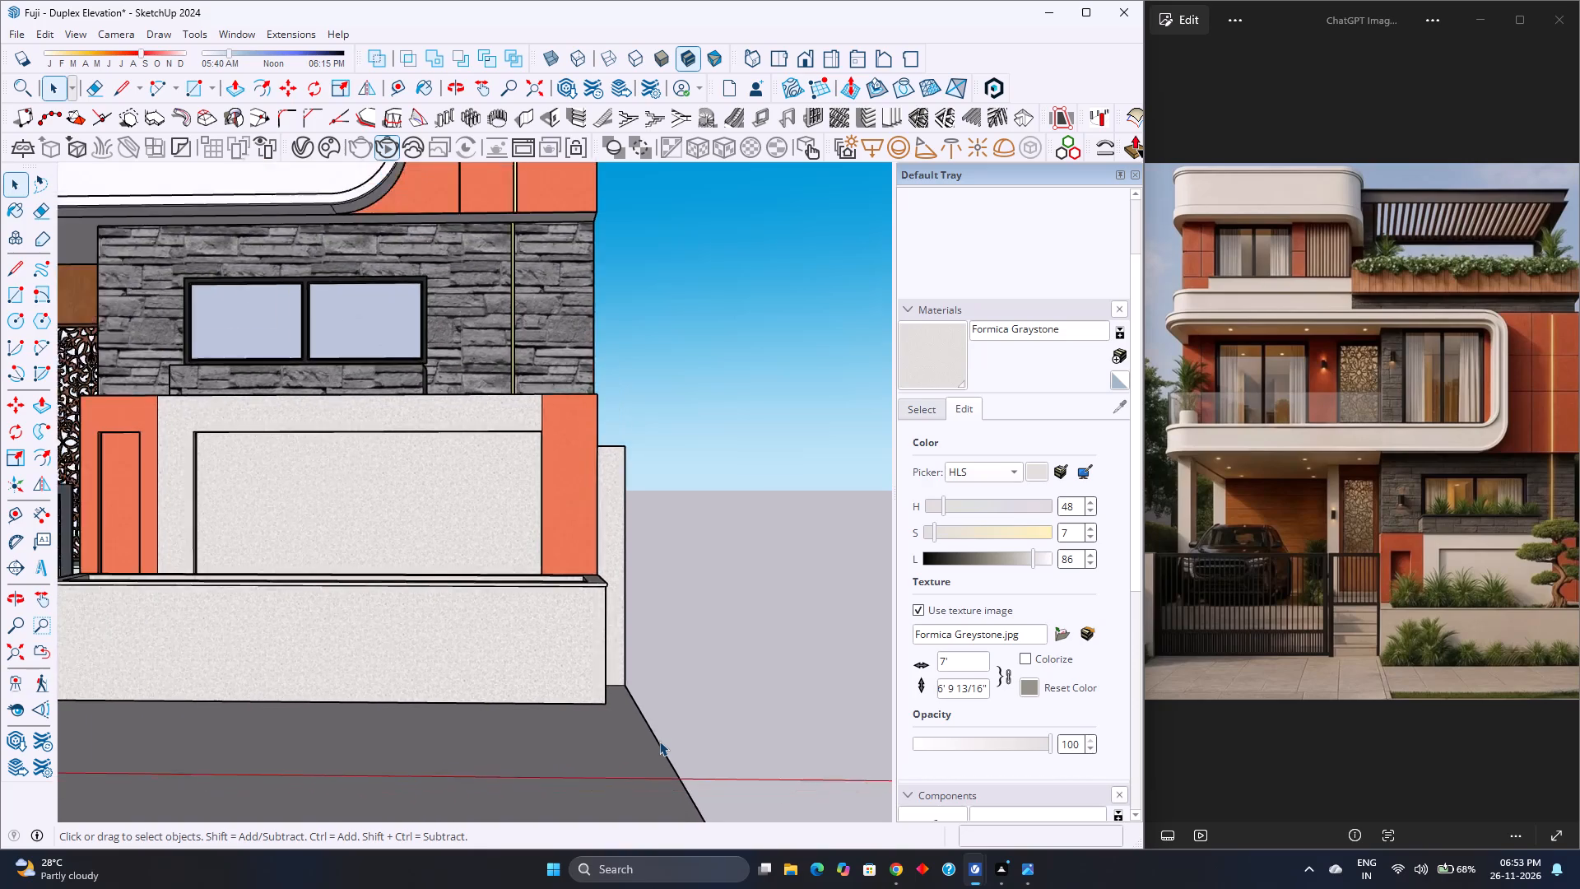
{"action": "scroll", "coordinate": [659, 741], "scroll_direction": "up", "scroll_amount": 3}
{"action": "scroll", "coordinate": [659, 741], "scroll_direction": "down", "scroll_amount": 3}
{"action": "scroll", "coordinate": [659, 741], "scroll_direction": "up", "scroll_amount": 4}
{"action": "scroll", "coordinate": [659, 741], "scroll_direction": "down", "scroll_amount": 2}
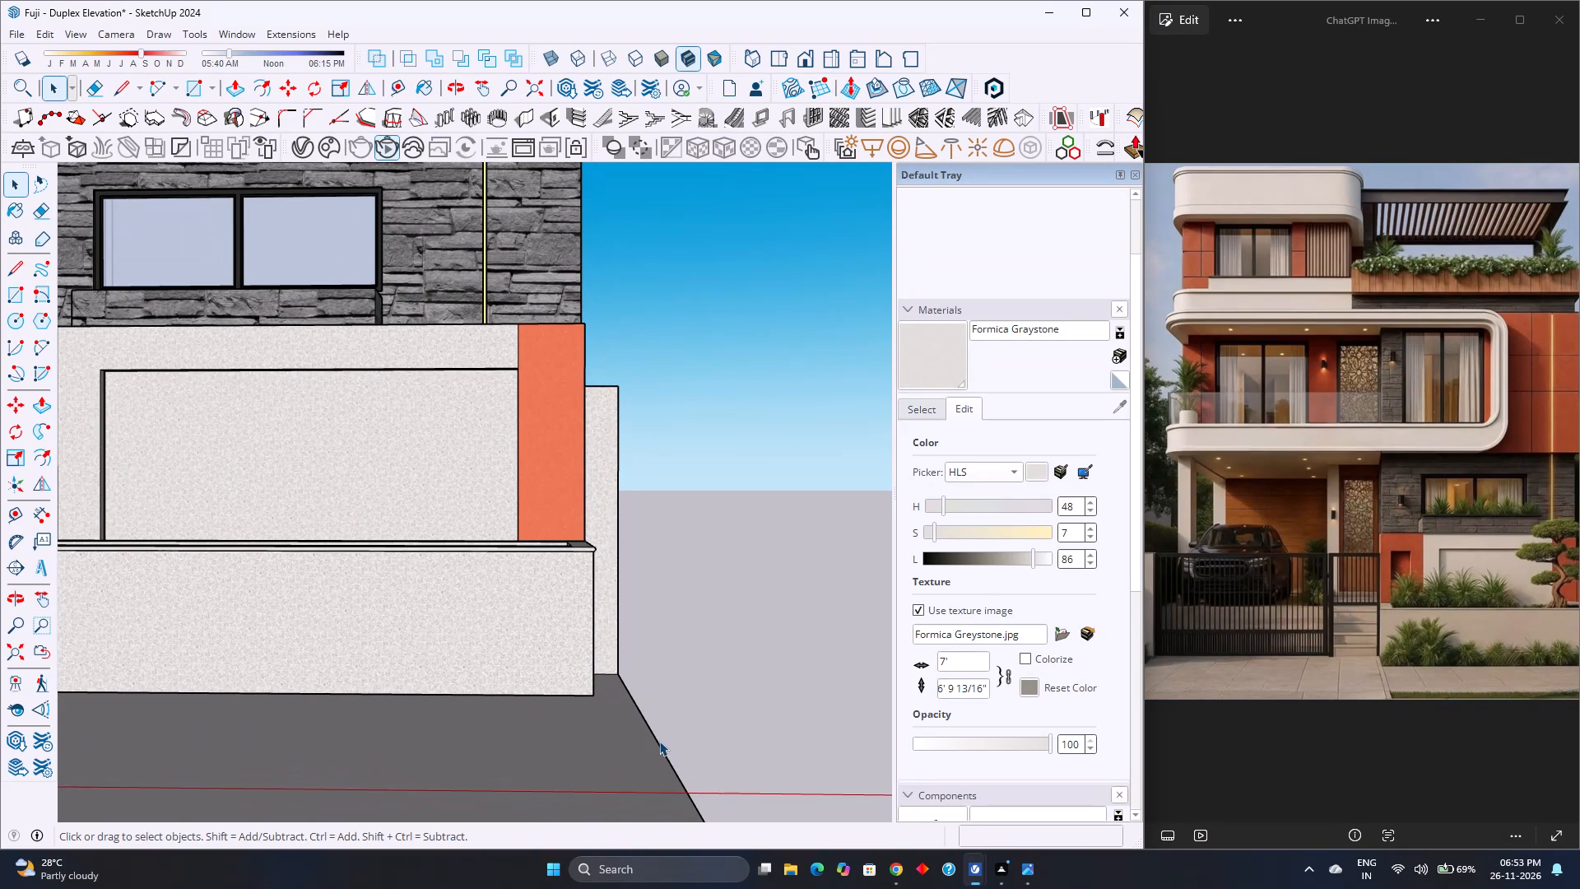
{"action": "scroll", "coordinate": [659, 741], "scroll_direction": "down", "scroll_amount": 2}
{"action": "scroll", "coordinate": [659, 741], "scroll_direction": "up", "scroll_amount": 3}
{"action": "scroll", "coordinate": [659, 741], "scroll_direction": "down", "scroll_amount": 3}
{"action": "scroll", "coordinate": [659, 741], "scroll_direction": "up", "scroll_amount": 3}
{"action": "scroll", "coordinate": [659, 741], "scroll_direction": "down", "scroll_amount": 3}
{"action": "scroll", "coordinate": [659, 741], "scroll_direction": "up", "scroll_amount": 3}
{"action": "scroll", "coordinate": [659, 741], "scroll_direction": "down", "scroll_amount": 3}
{"action": "scroll", "coordinate": [659, 741], "scroll_direction": "up", "scroll_amount": 3}
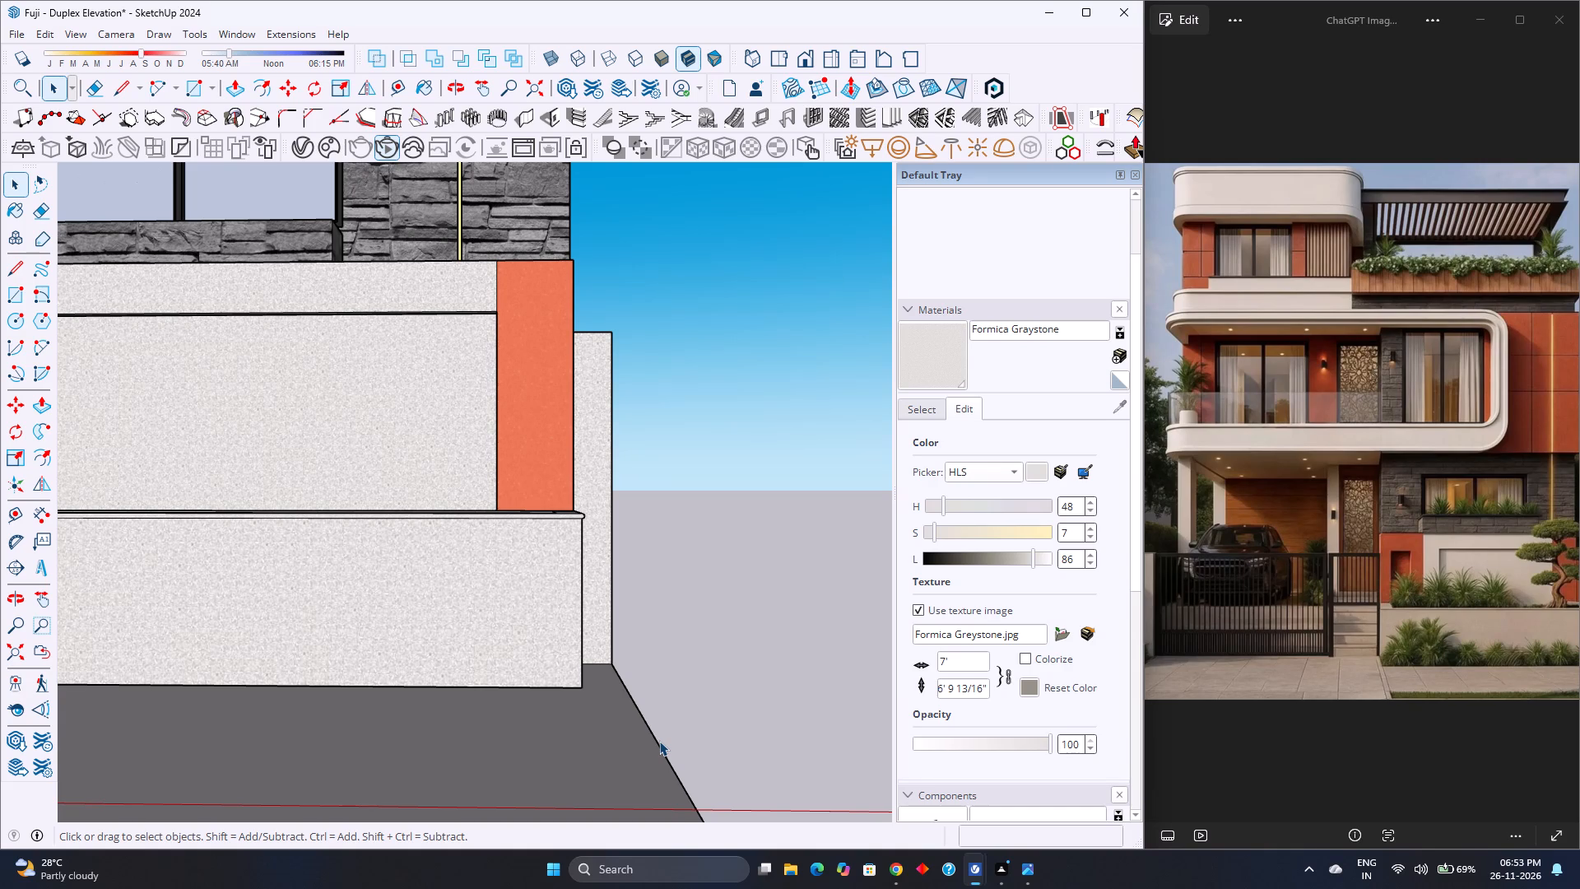
{"action": "scroll", "coordinate": [659, 741], "scroll_direction": "down", "scroll_amount": 4}
{"action": "scroll", "coordinate": [659, 741], "scroll_direction": "up", "scroll_amount": 4}
{"action": "scroll", "coordinate": [659, 741], "scroll_direction": "down", "scroll_amount": 5}
{"action": "scroll", "coordinate": [659, 741], "scroll_direction": "up", "scroll_amount": 5}
{"action": "scroll", "coordinate": [659, 741], "scroll_direction": "down", "scroll_amount": 4}
{"action": "scroll", "coordinate": [659, 741], "scroll_direction": "up", "scroll_amount": 4}
{"action": "scroll", "coordinate": [659, 741], "scroll_direction": "down", "scroll_amount": 3}
{"action": "scroll", "coordinate": [659, 741], "scroll_direction": "up", "scroll_amount": 3}
{"action": "scroll", "coordinate": [659, 741], "scroll_direction": "down", "scroll_amount": 1}
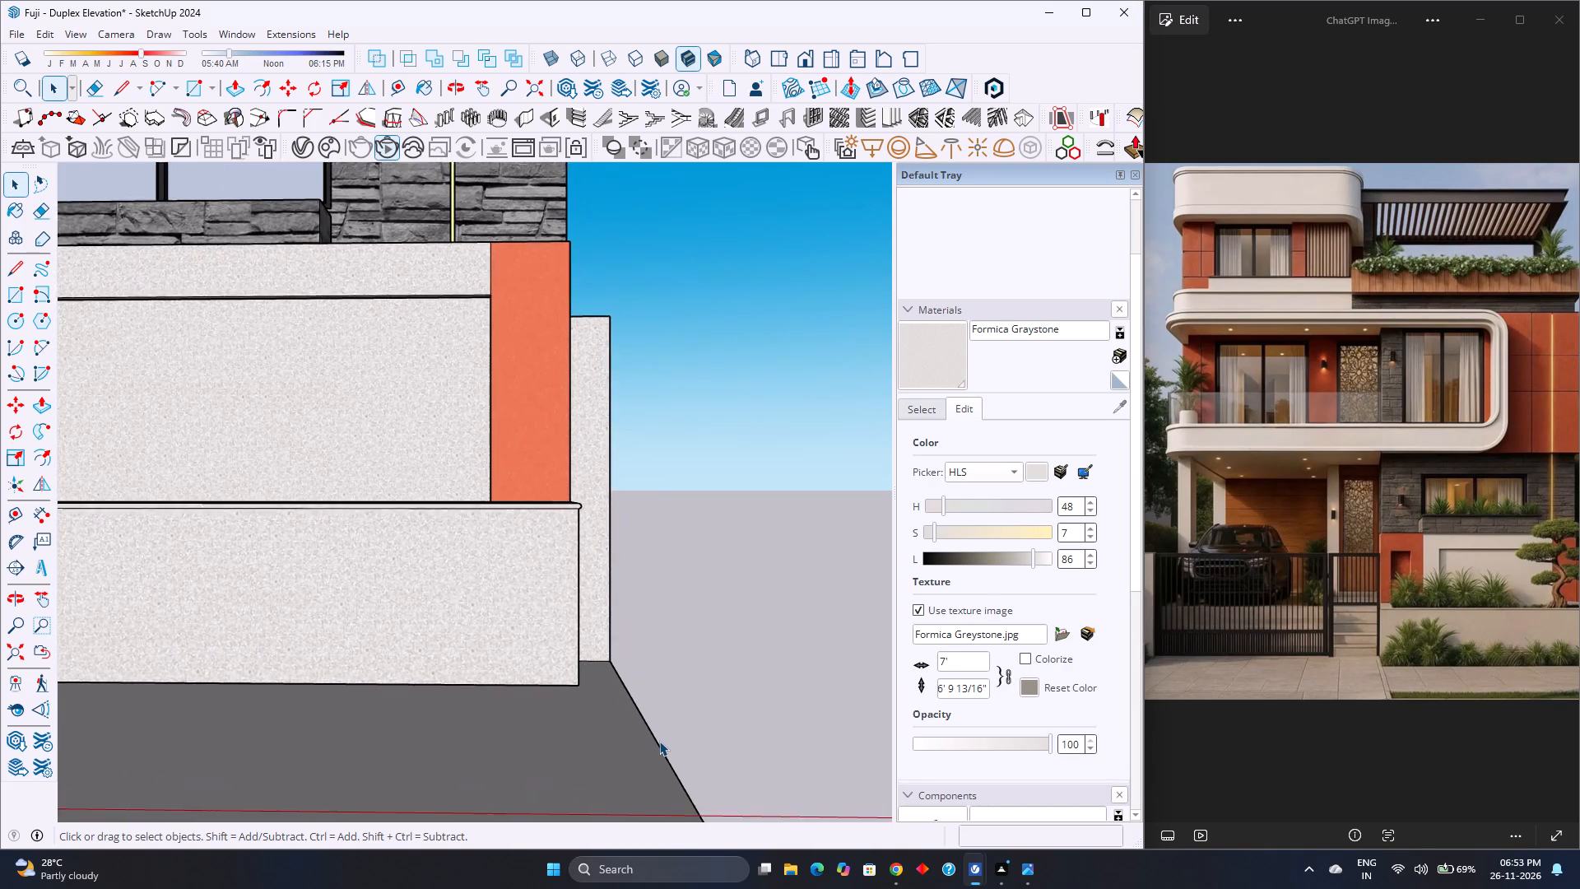
{"action": "scroll", "coordinate": [659, 741], "scroll_direction": "down", "scroll_amount": 2}
{"action": "scroll", "coordinate": [659, 741], "scroll_direction": "up", "scroll_amount": 2}
{"action": "scroll", "coordinate": [659, 741], "scroll_direction": "down", "scroll_amount": 3}
{"action": "scroll", "coordinate": [659, 741], "scroll_direction": "up", "scroll_amount": 4}
{"action": "scroll", "coordinate": [659, 741], "scroll_direction": "down", "scroll_amount": 5}
{"action": "scroll", "coordinate": [659, 741], "scroll_direction": "up", "scroll_amount": 4}
{"action": "scroll", "coordinate": [659, 741], "scroll_direction": "down", "scroll_amount": 4}
Check the ground-floor frontage again, covering the orange niche, perforated screen, window and planter wall, against the reference image.
{"action": "scroll", "coordinate": [659, 741], "scroll_direction": "down", "scroll_amount": 3}
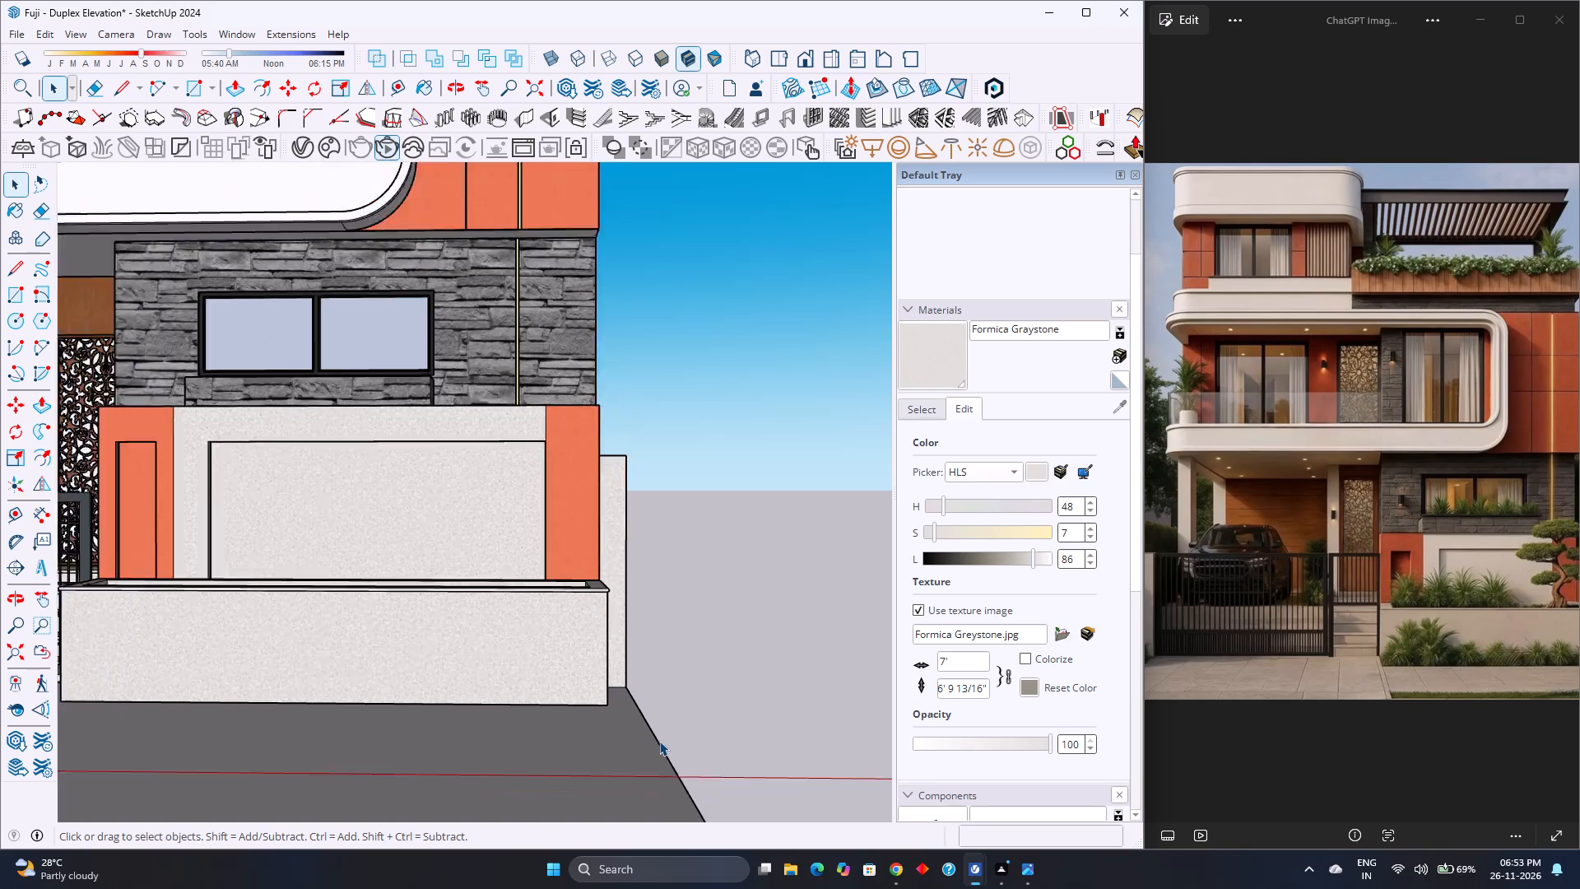
{"action": "scroll", "coordinate": [659, 741], "scroll_direction": "down", "scroll_amount": 5}
{"action": "scroll", "coordinate": [659, 741], "scroll_direction": "up", "scroll_amount": 3}
{"action": "scroll", "coordinate": [659, 741], "scroll_direction": "down", "scroll_amount": 4}
{"action": "scroll", "coordinate": [659, 742], "scroll_direction": "up", "scroll_amount": 4}
{"action": "scroll", "coordinate": [659, 742], "scroll_direction": "down", "scroll_amount": 4}
{"action": "scroll", "coordinate": [659, 742], "scroll_direction": "up", "scroll_amount": 3}
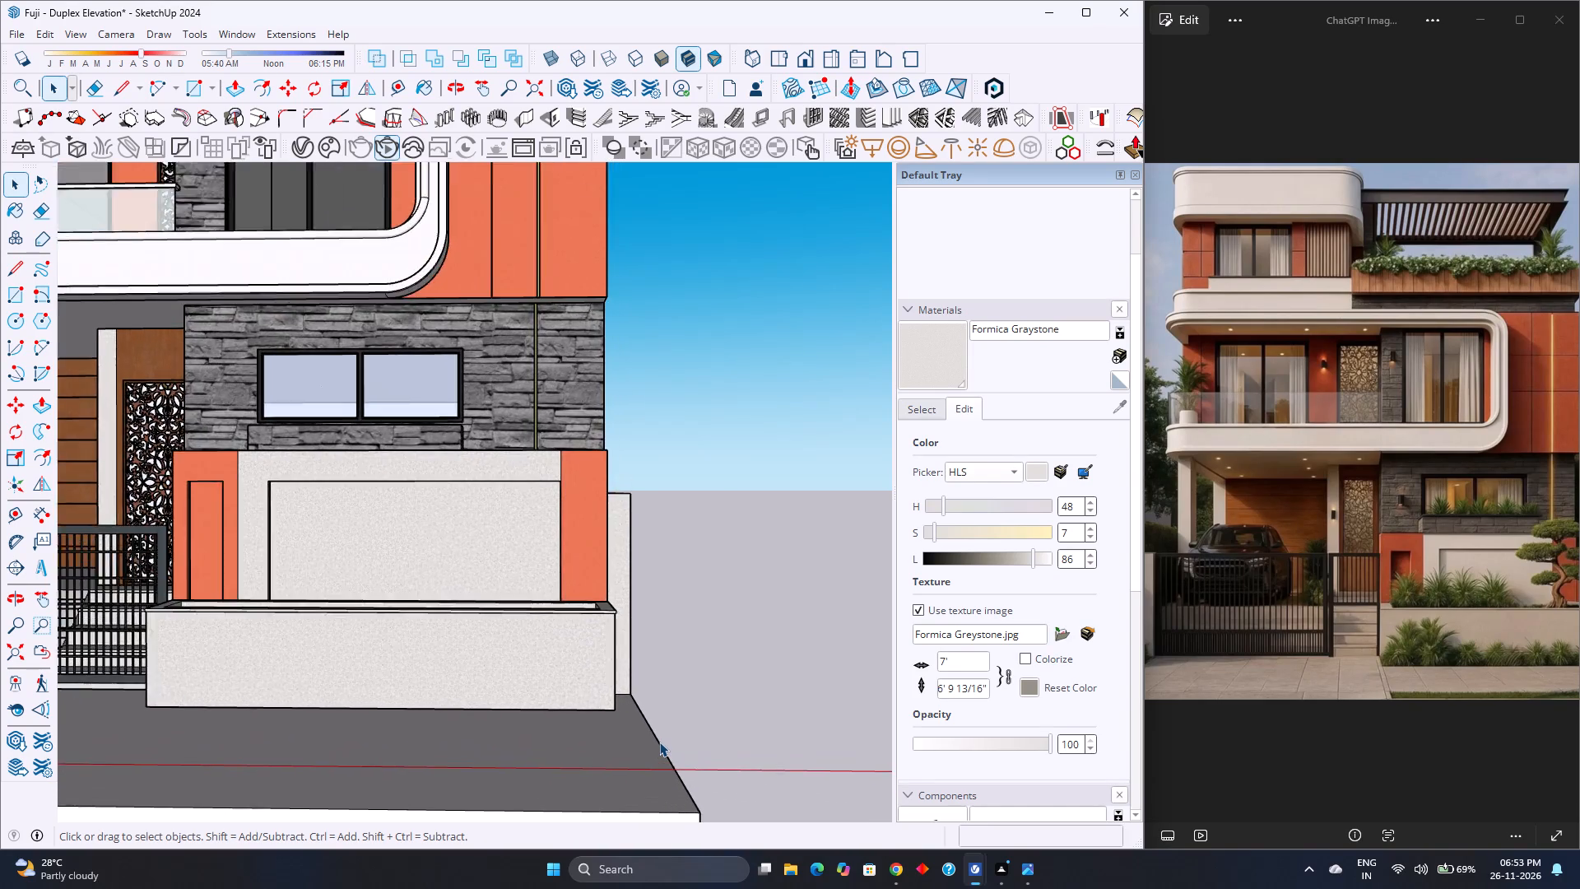
{"action": "scroll", "coordinate": [659, 742], "scroll_direction": "up", "scroll_amount": 1}
{"action": "scroll", "coordinate": [659, 742], "scroll_direction": "down", "scroll_amount": 4}
{"action": "scroll", "coordinate": [659, 742], "scroll_direction": "up", "scroll_amount": 4}
{"action": "scroll", "coordinate": [659, 742], "scroll_direction": "down", "scroll_amount": 4}
{"action": "scroll", "coordinate": [659, 742], "scroll_direction": "up", "scroll_amount": 3}
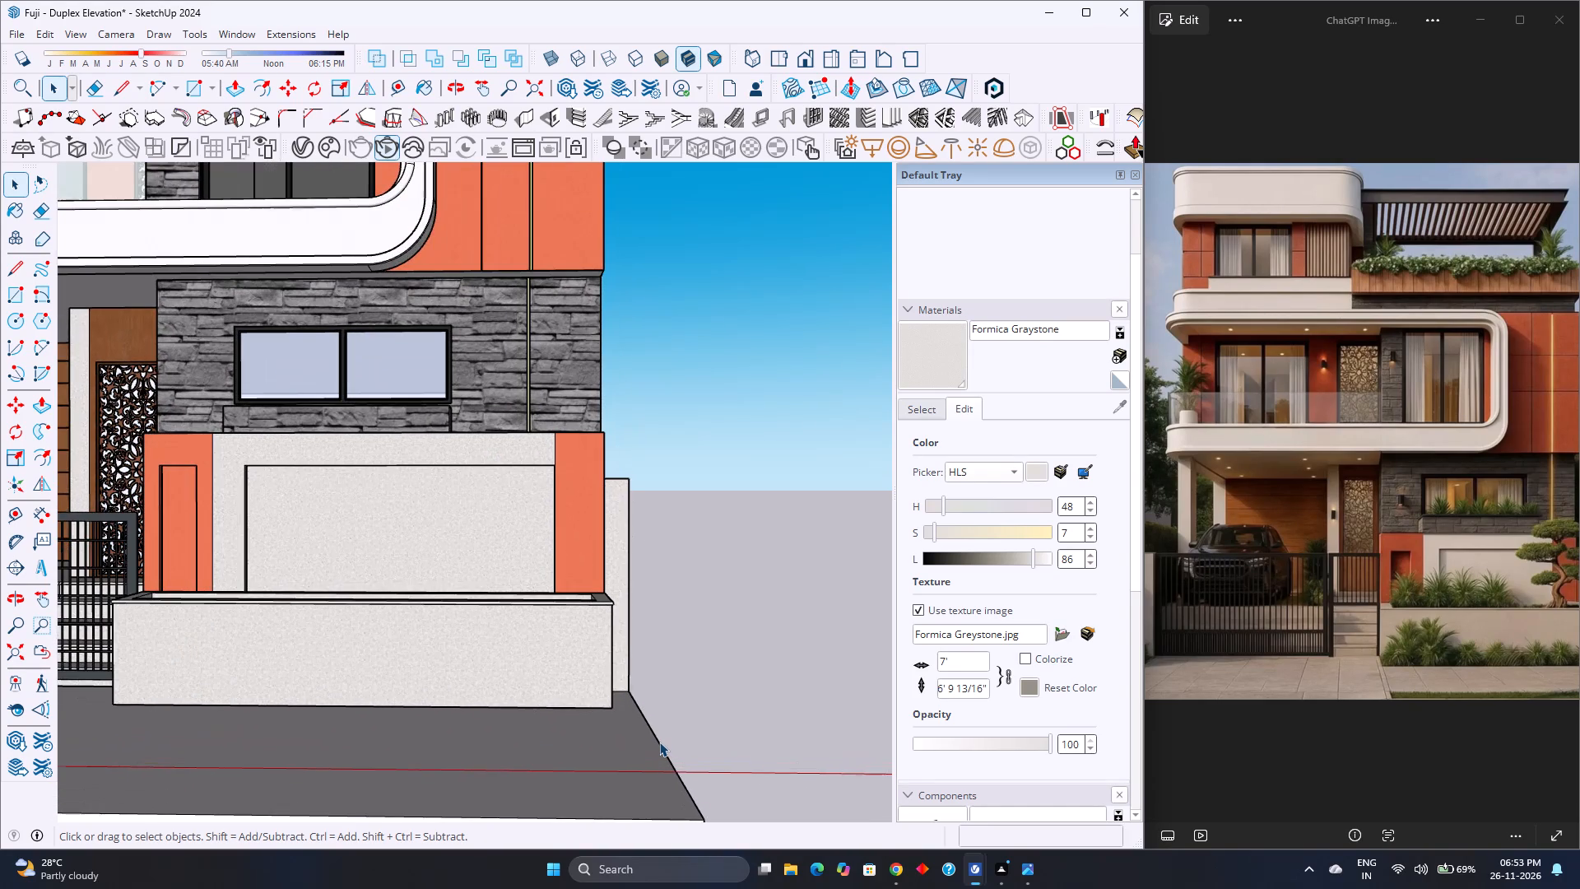
{"action": "scroll", "coordinate": [659, 742], "scroll_direction": "down", "scroll_amount": 3}
{"action": "scroll", "coordinate": [659, 742], "scroll_direction": "up", "scroll_amount": 3}
{"action": "scroll", "coordinate": [659, 742], "scroll_direction": "down", "scroll_amount": 3}
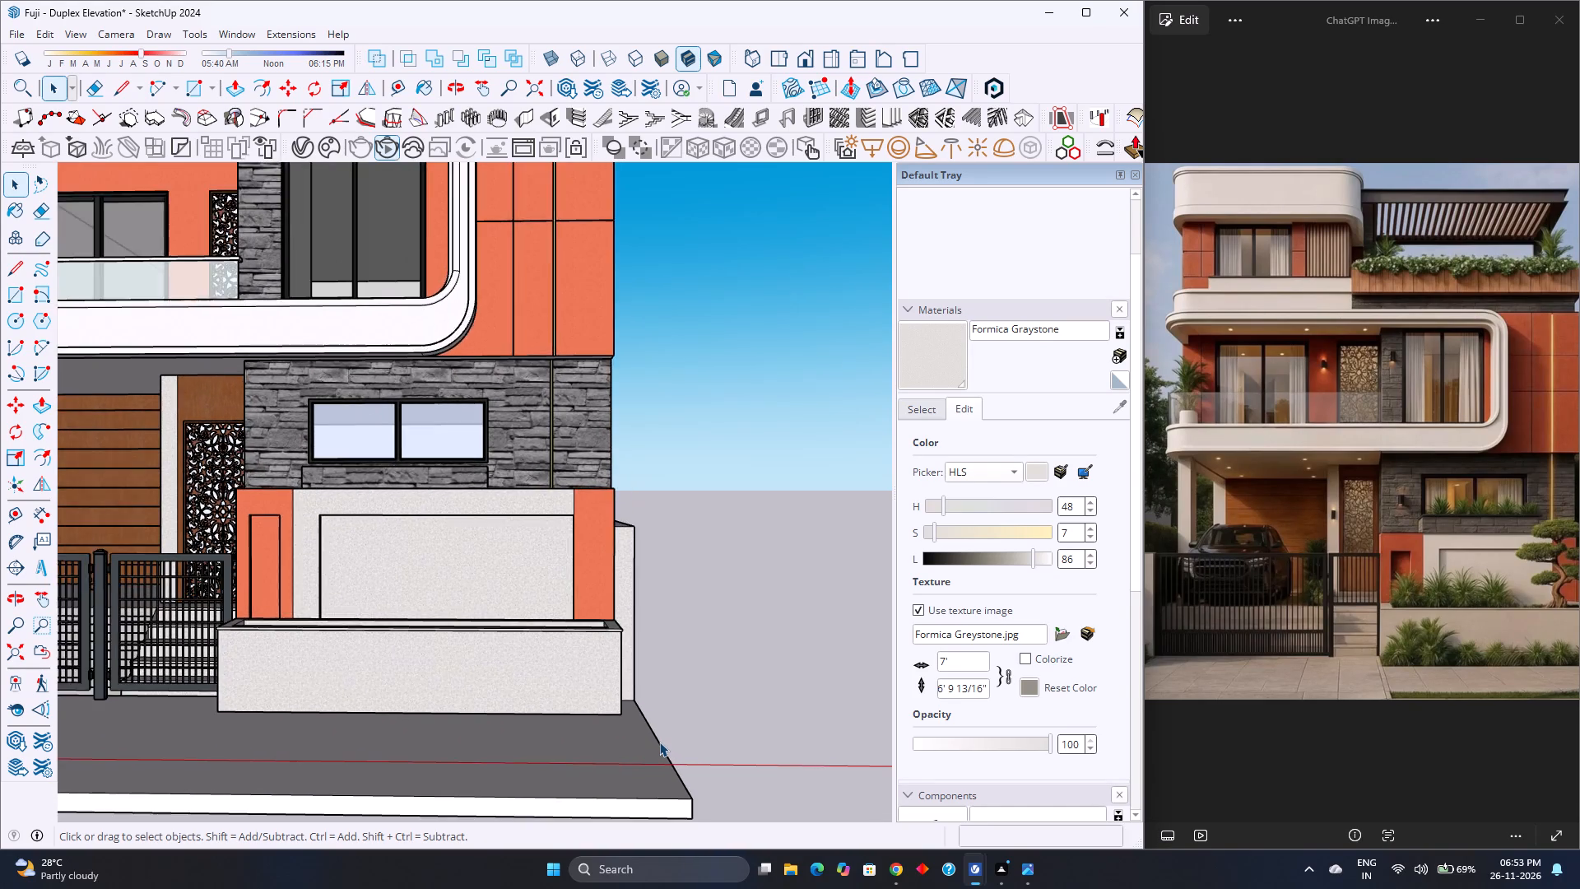
{"action": "scroll", "coordinate": [659, 742], "scroll_direction": "up", "scroll_amount": 3}
{"action": "scroll", "coordinate": [659, 742], "scroll_direction": "down", "scroll_amount": 4}
{"action": "scroll", "coordinate": [659, 742], "scroll_direction": "up", "scroll_amount": 4}
Review the whole front elevation, from roof parapet and pergola to gate and driveway slab, against the reference image.
{"action": "scroll", "coordinate": [658, 742], "scroll_direction": "down", "scroll_amount": 8}
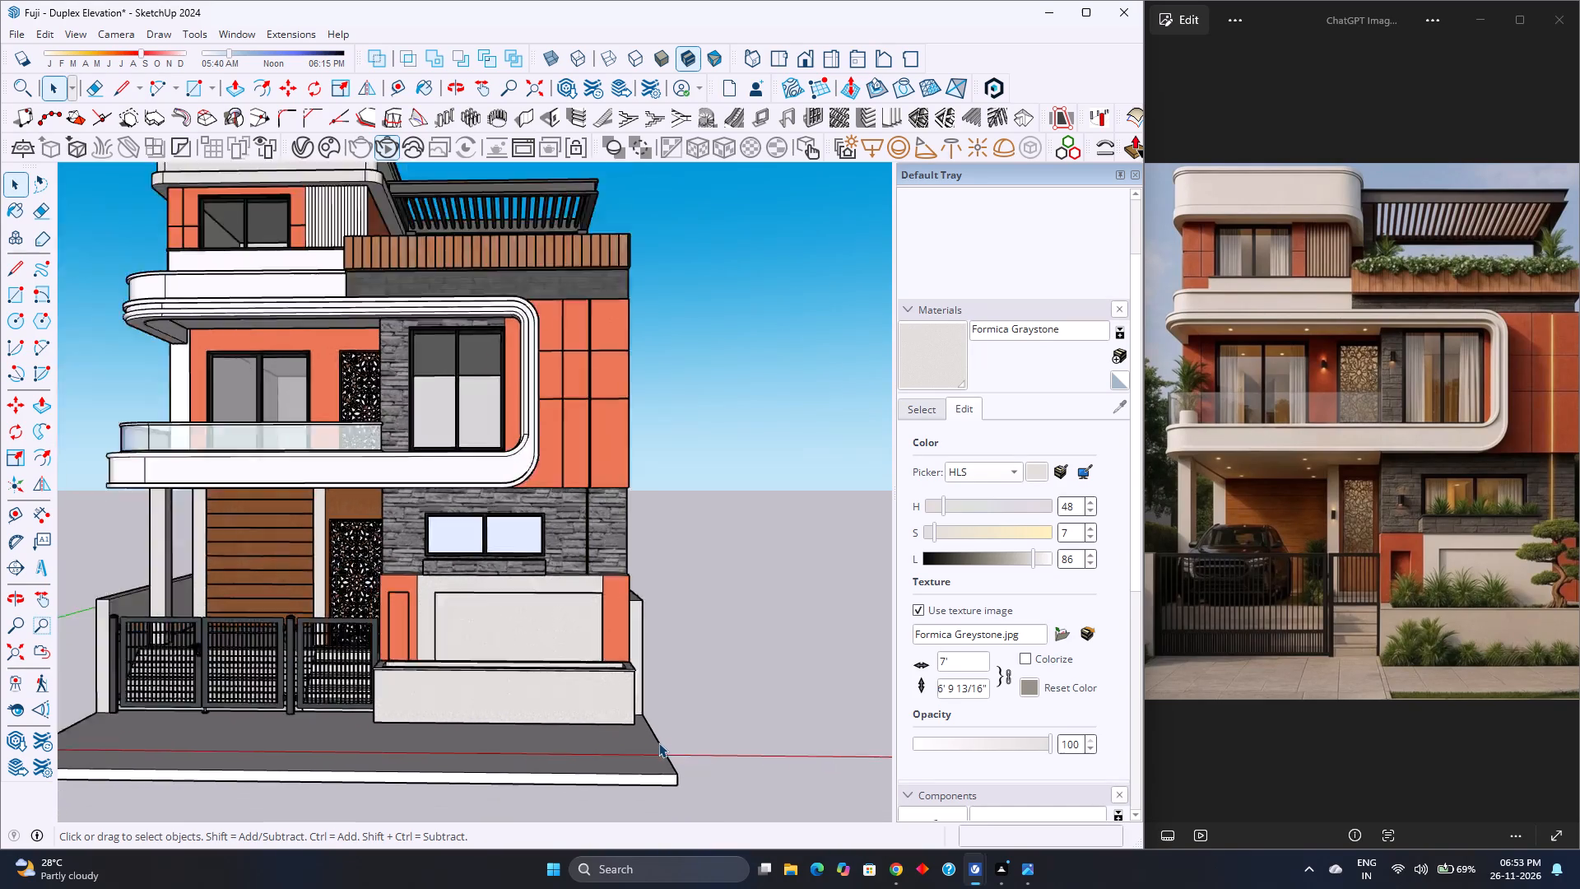
{"action": "scroll", "coordinate": [658, 742], "scroll_direction": "down", "scroll_amount": 9}
{"action": "scroll", "coordinate": [658, 742], "scroll_direction": "up", "scroll_amount": 4}
{"action": "scroll", "coordinate": [658, 742], "scroll_direction": "down", "scroll_amount": 5}
{"action": "scroll", "coordinate": [658, 742], "scroll_direction": "up", "scroll_amount": 5}
{"action": "scroll", "coordinate": [658, 742], "scroll_direction": "down", "scroll_amount": 3}
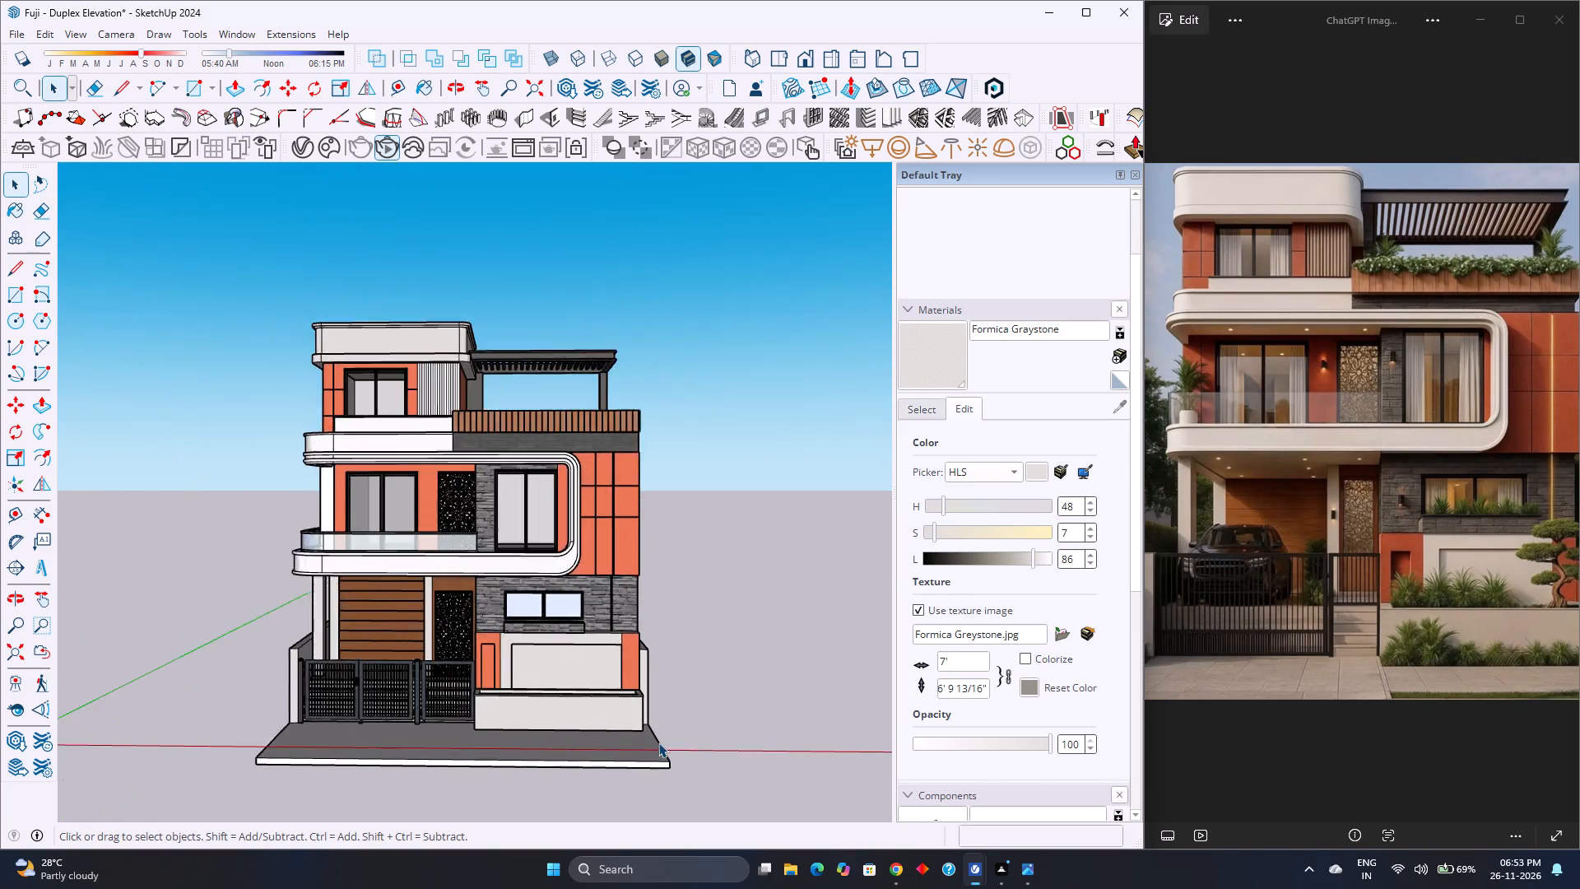
{"action": "scroll", "coordinate": [658, 742], "scroll_direction": "down", "scroll_amount": 2}
{"action": "scroll", "coordinate": [658, 742], "scroll_direction": "up", "scroll_amount": 4}
{"action": "scroll", "coordinate": [658, 742], "scroll_direction": "down", "scroll_amount": 4}
{"action": "scroll", "coordinate": [658, 742], "scroll_direction": "up", "scroll_amount": 4}
{"action": "scroll", "coordinate": [658, 742], "scroll_direction": "down", "scroll_amount": 4}
{"action": "scroll", "coordinate": [658, 742], "scroll_direction": "up", "scroll_amount": 4}
{"action": "scroll", "coordinate": [658, 742], "scroll_direction": "down", "scroll_amount": 4}
{"action": "scroll", "coordinate": [658, 742], "scroll_direction": "up", "scroll_amount": 4}
{"action": "scroll", "coordinate": [658, 742], "scroll_direction": "down", "scroll_amount": 7}
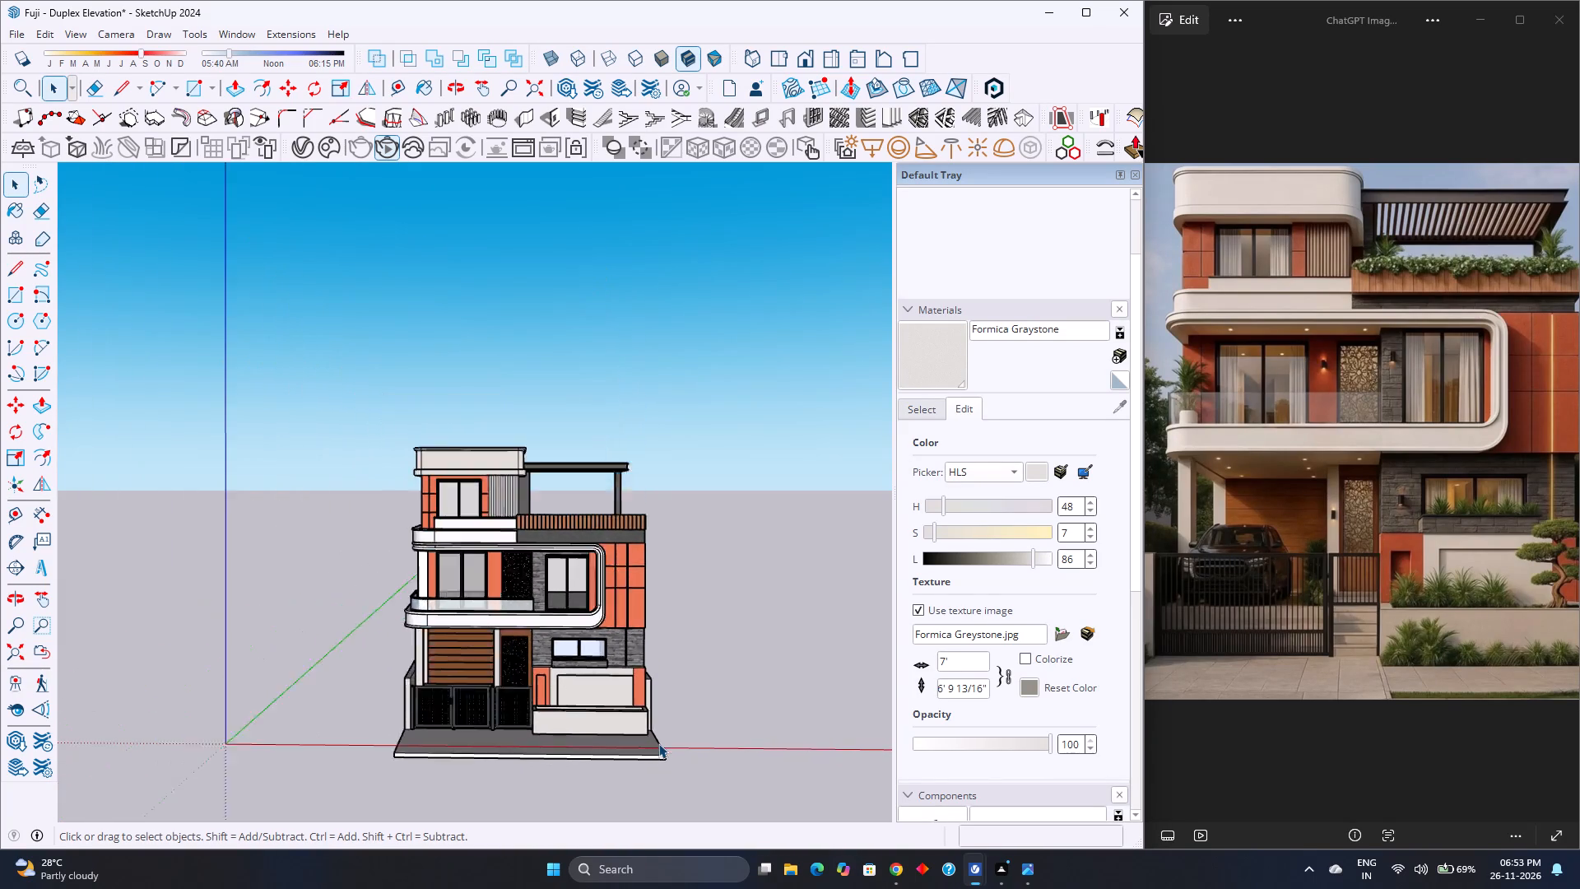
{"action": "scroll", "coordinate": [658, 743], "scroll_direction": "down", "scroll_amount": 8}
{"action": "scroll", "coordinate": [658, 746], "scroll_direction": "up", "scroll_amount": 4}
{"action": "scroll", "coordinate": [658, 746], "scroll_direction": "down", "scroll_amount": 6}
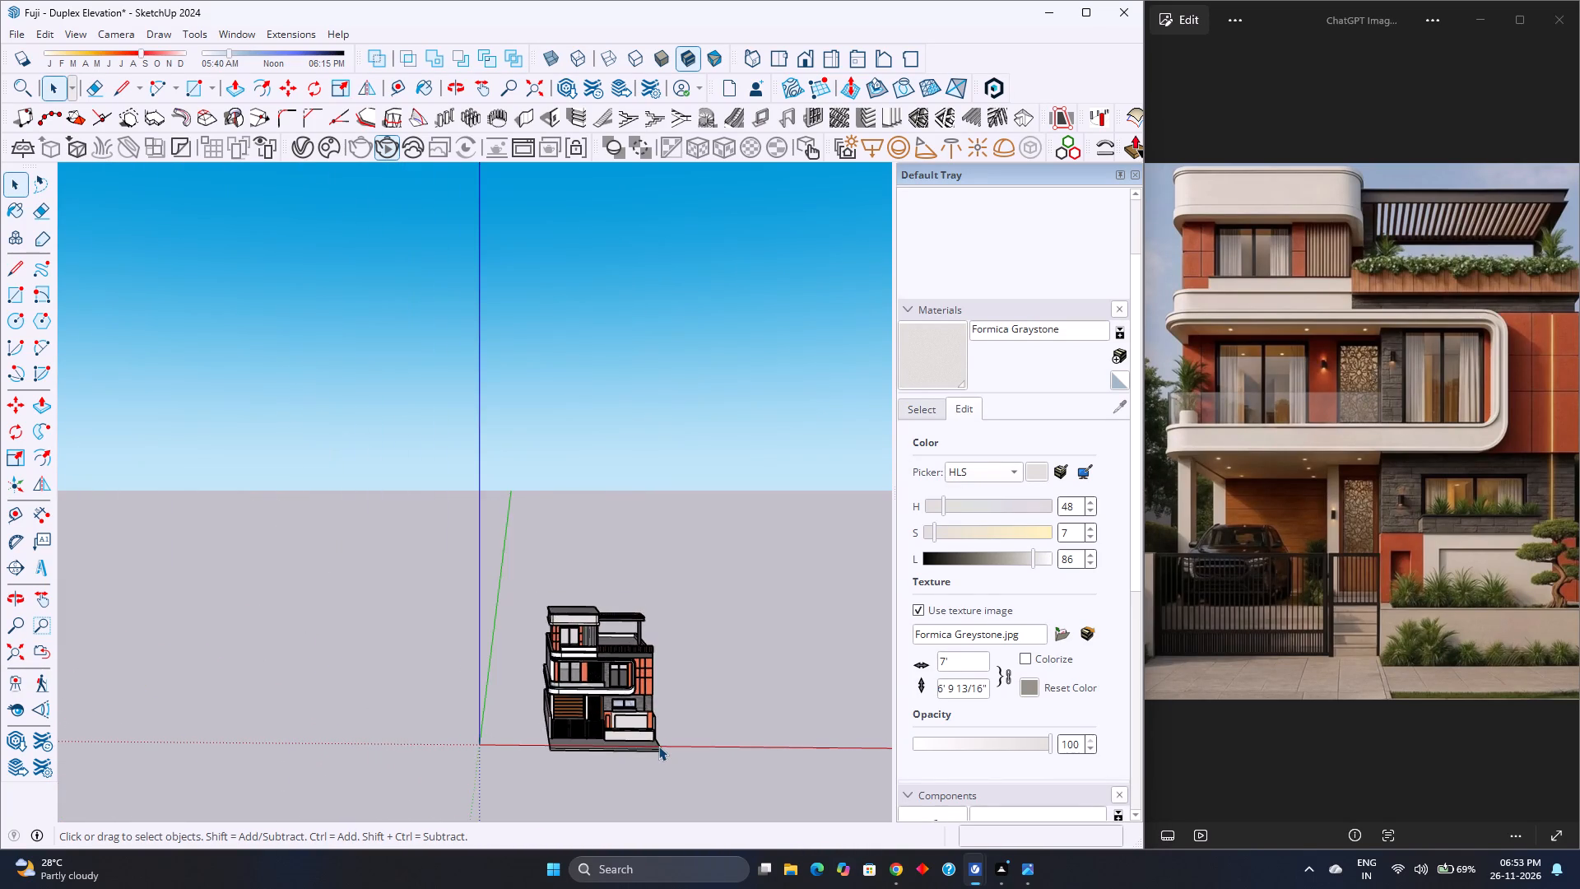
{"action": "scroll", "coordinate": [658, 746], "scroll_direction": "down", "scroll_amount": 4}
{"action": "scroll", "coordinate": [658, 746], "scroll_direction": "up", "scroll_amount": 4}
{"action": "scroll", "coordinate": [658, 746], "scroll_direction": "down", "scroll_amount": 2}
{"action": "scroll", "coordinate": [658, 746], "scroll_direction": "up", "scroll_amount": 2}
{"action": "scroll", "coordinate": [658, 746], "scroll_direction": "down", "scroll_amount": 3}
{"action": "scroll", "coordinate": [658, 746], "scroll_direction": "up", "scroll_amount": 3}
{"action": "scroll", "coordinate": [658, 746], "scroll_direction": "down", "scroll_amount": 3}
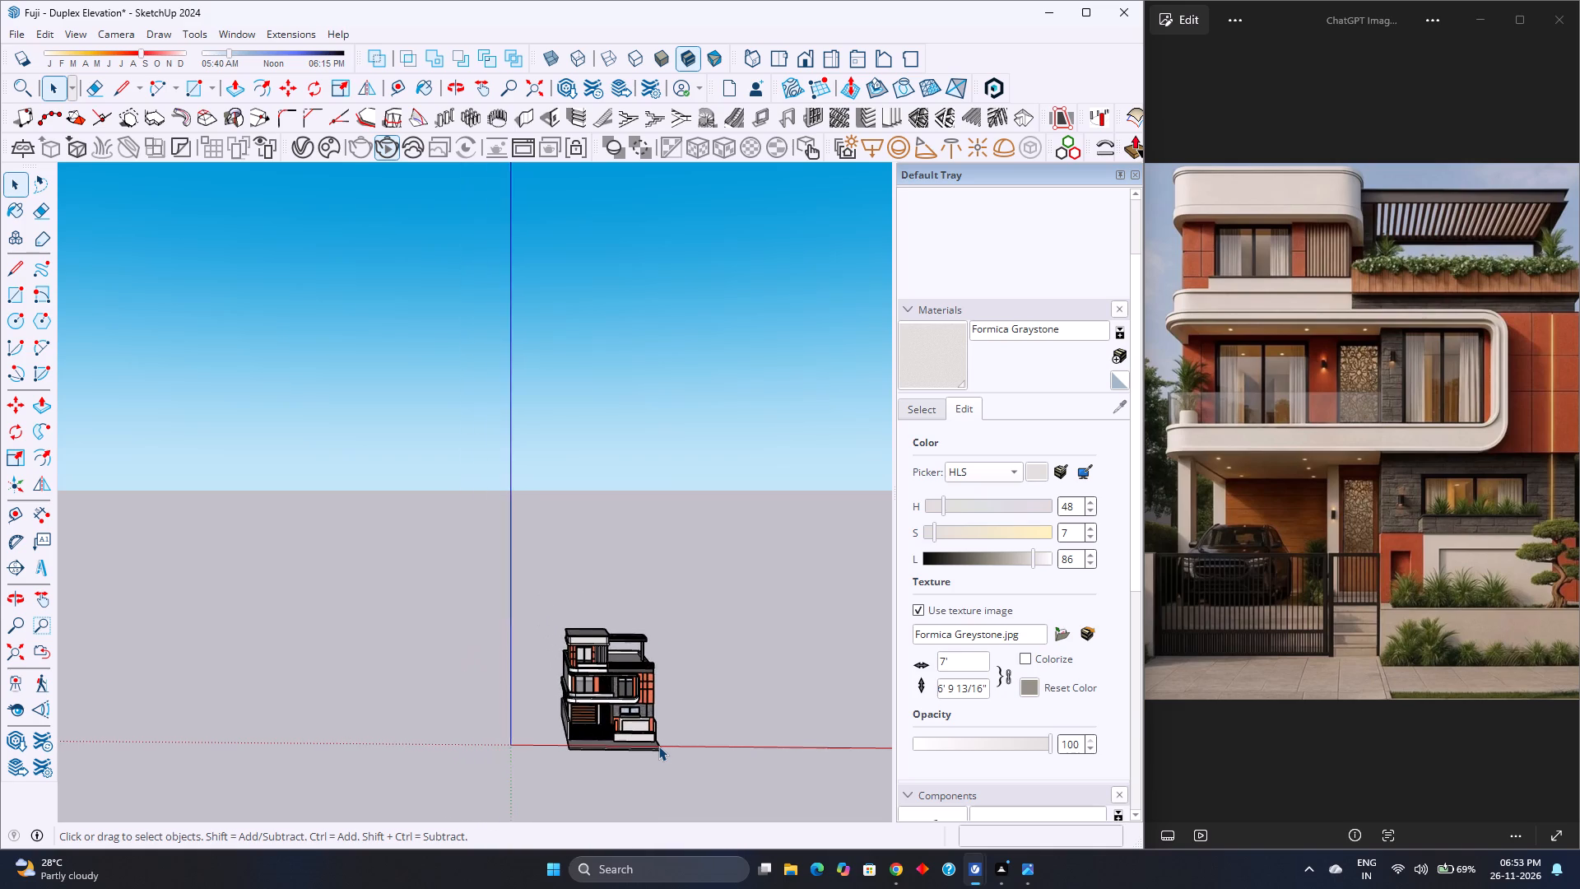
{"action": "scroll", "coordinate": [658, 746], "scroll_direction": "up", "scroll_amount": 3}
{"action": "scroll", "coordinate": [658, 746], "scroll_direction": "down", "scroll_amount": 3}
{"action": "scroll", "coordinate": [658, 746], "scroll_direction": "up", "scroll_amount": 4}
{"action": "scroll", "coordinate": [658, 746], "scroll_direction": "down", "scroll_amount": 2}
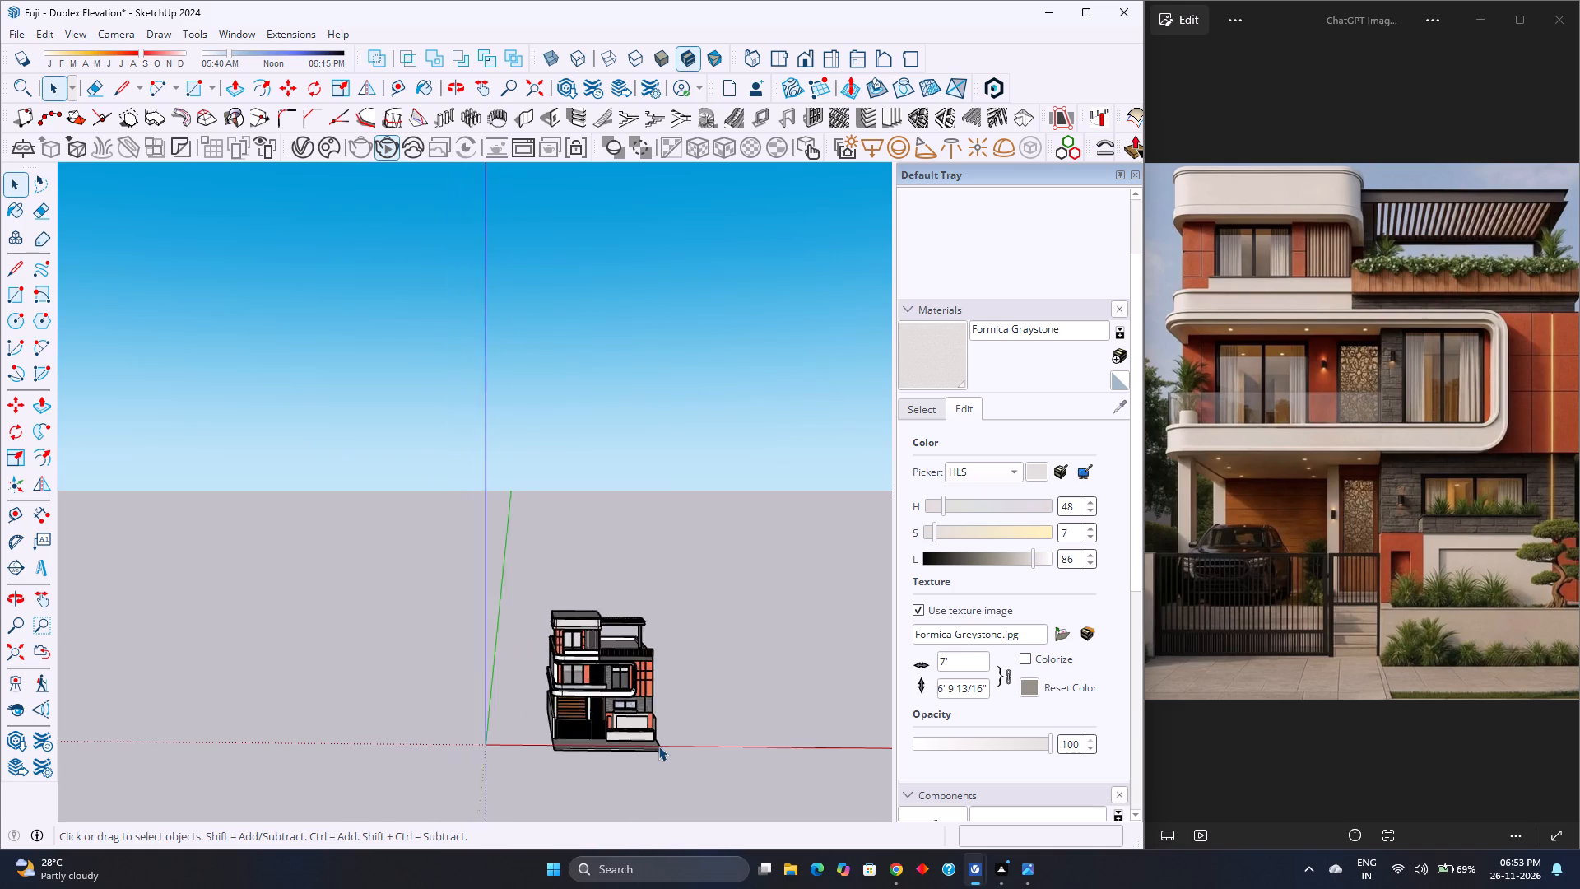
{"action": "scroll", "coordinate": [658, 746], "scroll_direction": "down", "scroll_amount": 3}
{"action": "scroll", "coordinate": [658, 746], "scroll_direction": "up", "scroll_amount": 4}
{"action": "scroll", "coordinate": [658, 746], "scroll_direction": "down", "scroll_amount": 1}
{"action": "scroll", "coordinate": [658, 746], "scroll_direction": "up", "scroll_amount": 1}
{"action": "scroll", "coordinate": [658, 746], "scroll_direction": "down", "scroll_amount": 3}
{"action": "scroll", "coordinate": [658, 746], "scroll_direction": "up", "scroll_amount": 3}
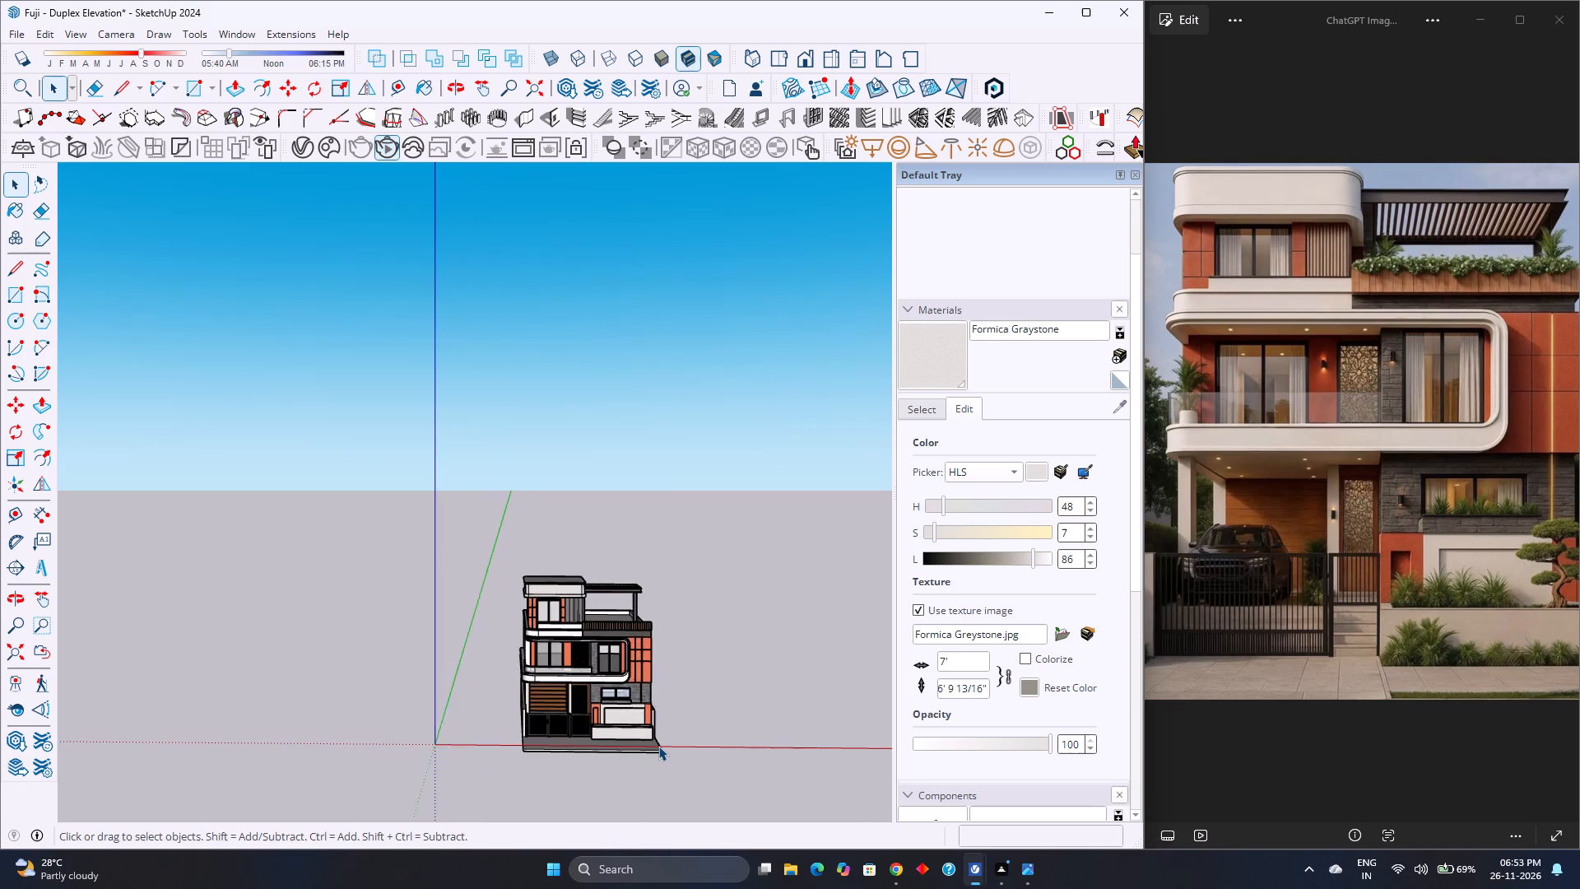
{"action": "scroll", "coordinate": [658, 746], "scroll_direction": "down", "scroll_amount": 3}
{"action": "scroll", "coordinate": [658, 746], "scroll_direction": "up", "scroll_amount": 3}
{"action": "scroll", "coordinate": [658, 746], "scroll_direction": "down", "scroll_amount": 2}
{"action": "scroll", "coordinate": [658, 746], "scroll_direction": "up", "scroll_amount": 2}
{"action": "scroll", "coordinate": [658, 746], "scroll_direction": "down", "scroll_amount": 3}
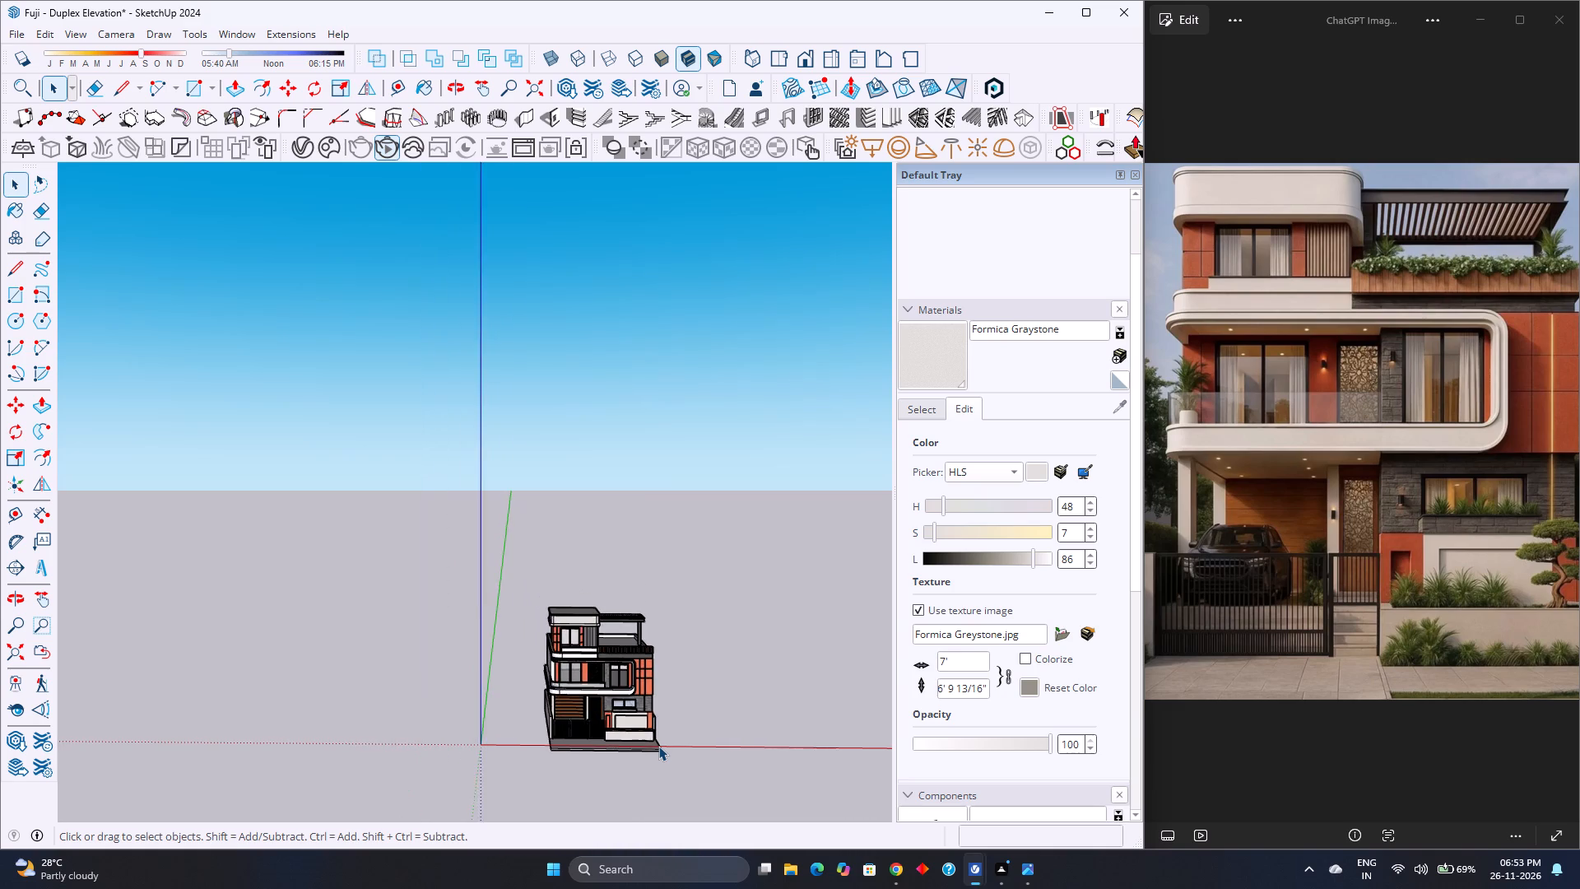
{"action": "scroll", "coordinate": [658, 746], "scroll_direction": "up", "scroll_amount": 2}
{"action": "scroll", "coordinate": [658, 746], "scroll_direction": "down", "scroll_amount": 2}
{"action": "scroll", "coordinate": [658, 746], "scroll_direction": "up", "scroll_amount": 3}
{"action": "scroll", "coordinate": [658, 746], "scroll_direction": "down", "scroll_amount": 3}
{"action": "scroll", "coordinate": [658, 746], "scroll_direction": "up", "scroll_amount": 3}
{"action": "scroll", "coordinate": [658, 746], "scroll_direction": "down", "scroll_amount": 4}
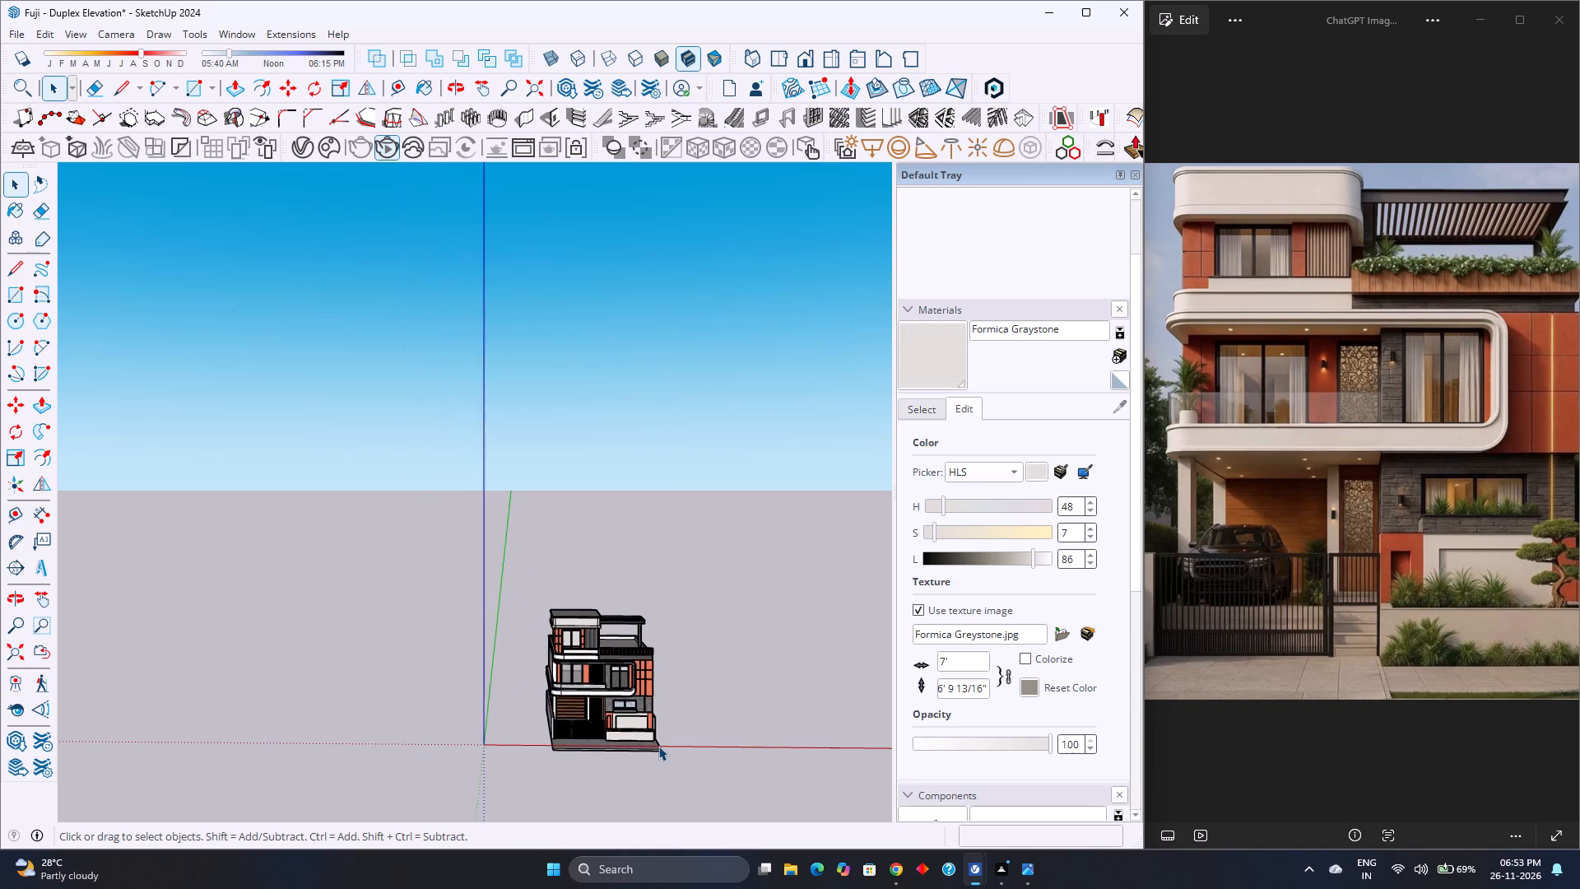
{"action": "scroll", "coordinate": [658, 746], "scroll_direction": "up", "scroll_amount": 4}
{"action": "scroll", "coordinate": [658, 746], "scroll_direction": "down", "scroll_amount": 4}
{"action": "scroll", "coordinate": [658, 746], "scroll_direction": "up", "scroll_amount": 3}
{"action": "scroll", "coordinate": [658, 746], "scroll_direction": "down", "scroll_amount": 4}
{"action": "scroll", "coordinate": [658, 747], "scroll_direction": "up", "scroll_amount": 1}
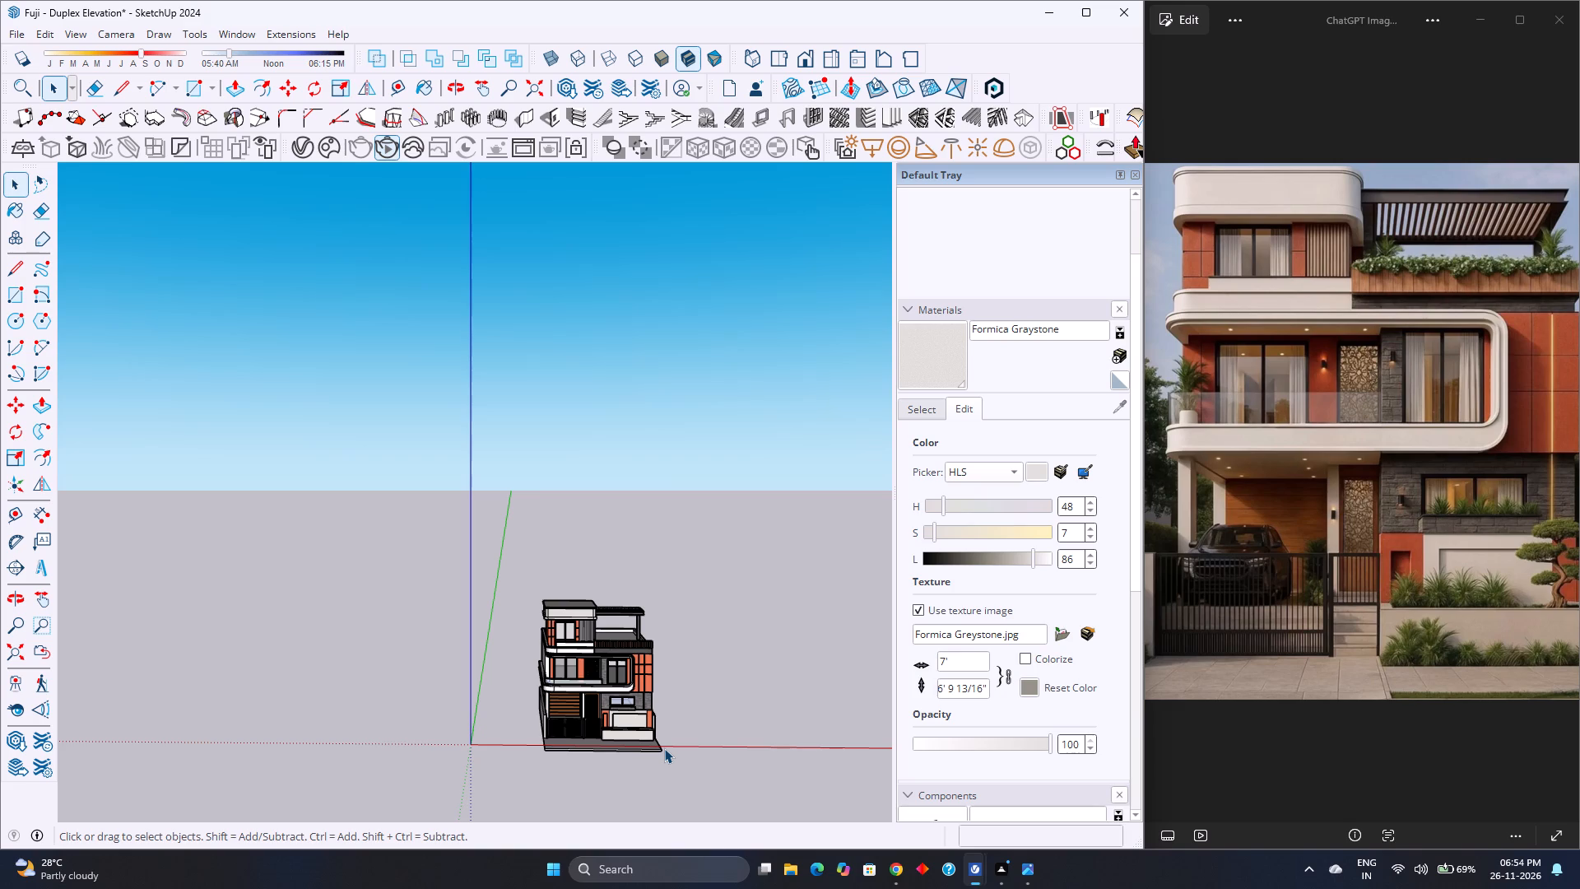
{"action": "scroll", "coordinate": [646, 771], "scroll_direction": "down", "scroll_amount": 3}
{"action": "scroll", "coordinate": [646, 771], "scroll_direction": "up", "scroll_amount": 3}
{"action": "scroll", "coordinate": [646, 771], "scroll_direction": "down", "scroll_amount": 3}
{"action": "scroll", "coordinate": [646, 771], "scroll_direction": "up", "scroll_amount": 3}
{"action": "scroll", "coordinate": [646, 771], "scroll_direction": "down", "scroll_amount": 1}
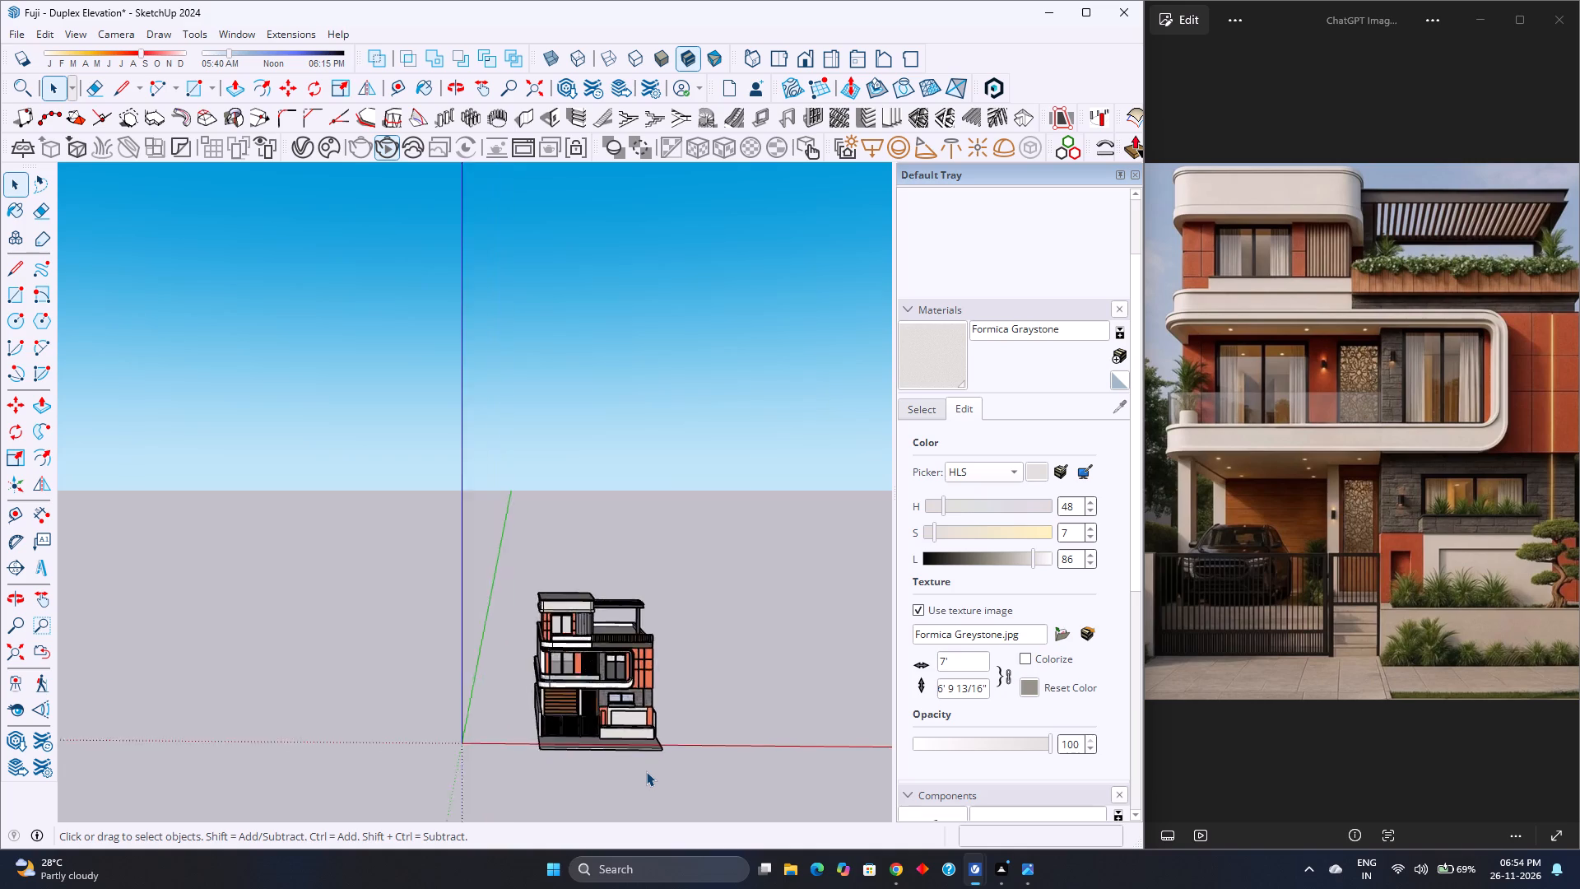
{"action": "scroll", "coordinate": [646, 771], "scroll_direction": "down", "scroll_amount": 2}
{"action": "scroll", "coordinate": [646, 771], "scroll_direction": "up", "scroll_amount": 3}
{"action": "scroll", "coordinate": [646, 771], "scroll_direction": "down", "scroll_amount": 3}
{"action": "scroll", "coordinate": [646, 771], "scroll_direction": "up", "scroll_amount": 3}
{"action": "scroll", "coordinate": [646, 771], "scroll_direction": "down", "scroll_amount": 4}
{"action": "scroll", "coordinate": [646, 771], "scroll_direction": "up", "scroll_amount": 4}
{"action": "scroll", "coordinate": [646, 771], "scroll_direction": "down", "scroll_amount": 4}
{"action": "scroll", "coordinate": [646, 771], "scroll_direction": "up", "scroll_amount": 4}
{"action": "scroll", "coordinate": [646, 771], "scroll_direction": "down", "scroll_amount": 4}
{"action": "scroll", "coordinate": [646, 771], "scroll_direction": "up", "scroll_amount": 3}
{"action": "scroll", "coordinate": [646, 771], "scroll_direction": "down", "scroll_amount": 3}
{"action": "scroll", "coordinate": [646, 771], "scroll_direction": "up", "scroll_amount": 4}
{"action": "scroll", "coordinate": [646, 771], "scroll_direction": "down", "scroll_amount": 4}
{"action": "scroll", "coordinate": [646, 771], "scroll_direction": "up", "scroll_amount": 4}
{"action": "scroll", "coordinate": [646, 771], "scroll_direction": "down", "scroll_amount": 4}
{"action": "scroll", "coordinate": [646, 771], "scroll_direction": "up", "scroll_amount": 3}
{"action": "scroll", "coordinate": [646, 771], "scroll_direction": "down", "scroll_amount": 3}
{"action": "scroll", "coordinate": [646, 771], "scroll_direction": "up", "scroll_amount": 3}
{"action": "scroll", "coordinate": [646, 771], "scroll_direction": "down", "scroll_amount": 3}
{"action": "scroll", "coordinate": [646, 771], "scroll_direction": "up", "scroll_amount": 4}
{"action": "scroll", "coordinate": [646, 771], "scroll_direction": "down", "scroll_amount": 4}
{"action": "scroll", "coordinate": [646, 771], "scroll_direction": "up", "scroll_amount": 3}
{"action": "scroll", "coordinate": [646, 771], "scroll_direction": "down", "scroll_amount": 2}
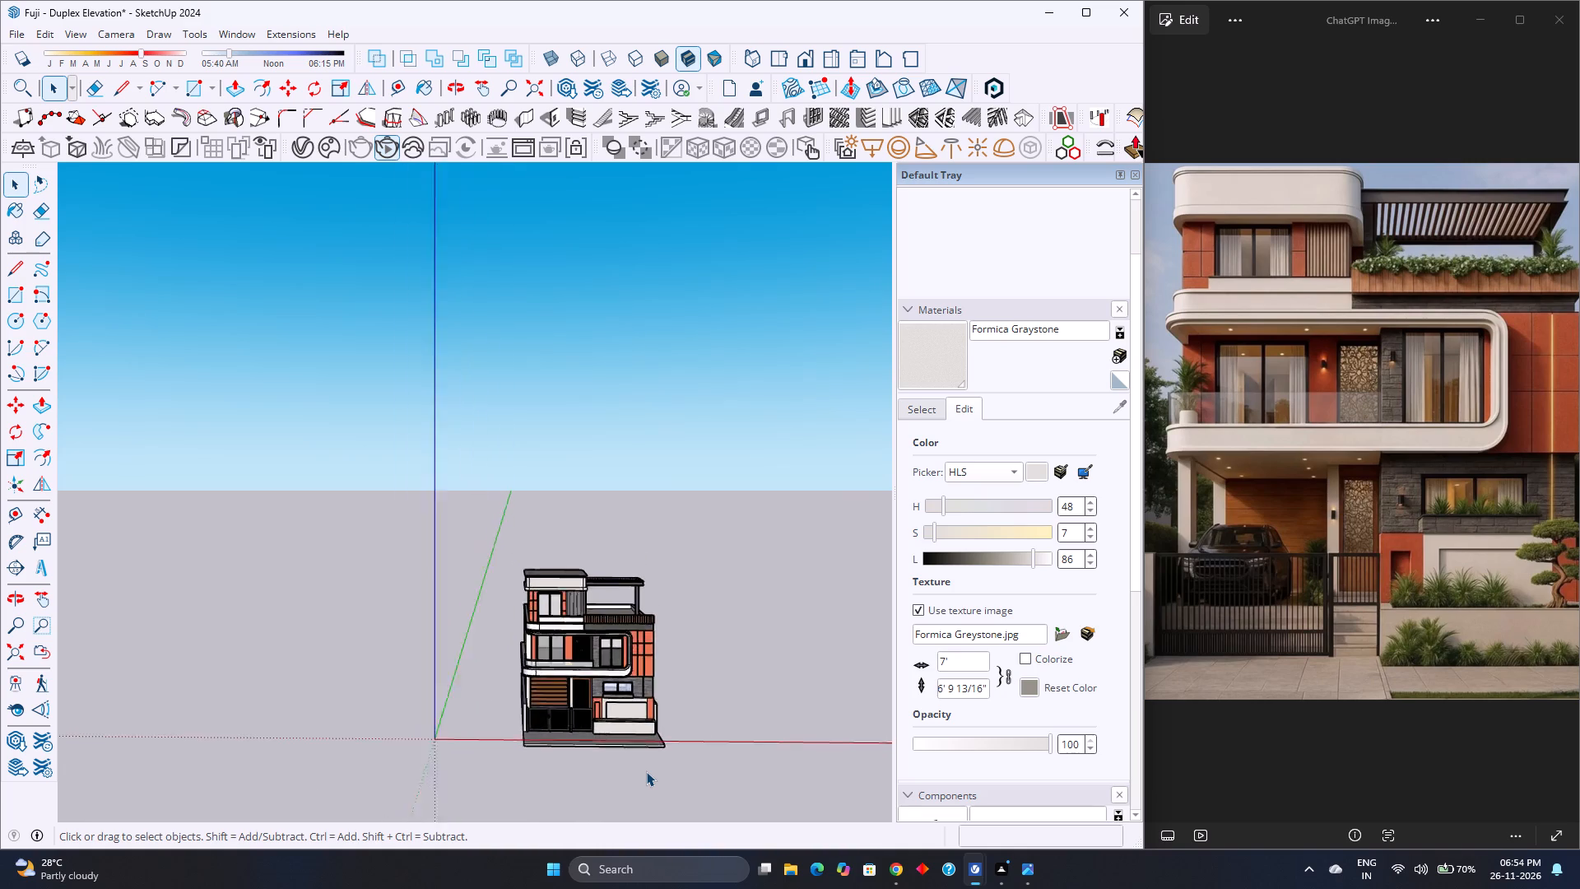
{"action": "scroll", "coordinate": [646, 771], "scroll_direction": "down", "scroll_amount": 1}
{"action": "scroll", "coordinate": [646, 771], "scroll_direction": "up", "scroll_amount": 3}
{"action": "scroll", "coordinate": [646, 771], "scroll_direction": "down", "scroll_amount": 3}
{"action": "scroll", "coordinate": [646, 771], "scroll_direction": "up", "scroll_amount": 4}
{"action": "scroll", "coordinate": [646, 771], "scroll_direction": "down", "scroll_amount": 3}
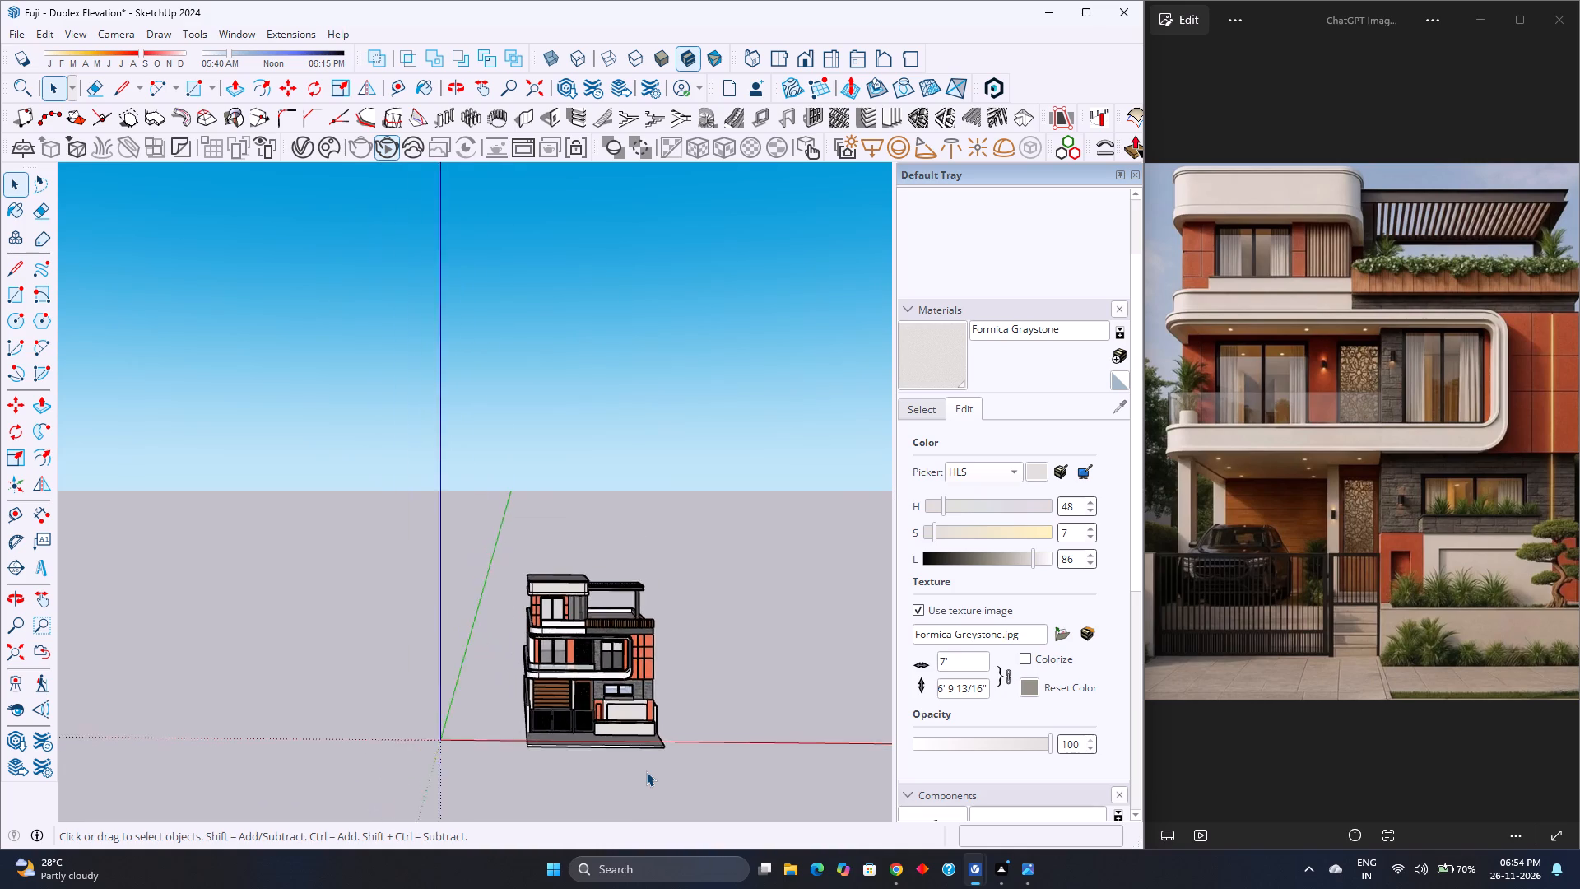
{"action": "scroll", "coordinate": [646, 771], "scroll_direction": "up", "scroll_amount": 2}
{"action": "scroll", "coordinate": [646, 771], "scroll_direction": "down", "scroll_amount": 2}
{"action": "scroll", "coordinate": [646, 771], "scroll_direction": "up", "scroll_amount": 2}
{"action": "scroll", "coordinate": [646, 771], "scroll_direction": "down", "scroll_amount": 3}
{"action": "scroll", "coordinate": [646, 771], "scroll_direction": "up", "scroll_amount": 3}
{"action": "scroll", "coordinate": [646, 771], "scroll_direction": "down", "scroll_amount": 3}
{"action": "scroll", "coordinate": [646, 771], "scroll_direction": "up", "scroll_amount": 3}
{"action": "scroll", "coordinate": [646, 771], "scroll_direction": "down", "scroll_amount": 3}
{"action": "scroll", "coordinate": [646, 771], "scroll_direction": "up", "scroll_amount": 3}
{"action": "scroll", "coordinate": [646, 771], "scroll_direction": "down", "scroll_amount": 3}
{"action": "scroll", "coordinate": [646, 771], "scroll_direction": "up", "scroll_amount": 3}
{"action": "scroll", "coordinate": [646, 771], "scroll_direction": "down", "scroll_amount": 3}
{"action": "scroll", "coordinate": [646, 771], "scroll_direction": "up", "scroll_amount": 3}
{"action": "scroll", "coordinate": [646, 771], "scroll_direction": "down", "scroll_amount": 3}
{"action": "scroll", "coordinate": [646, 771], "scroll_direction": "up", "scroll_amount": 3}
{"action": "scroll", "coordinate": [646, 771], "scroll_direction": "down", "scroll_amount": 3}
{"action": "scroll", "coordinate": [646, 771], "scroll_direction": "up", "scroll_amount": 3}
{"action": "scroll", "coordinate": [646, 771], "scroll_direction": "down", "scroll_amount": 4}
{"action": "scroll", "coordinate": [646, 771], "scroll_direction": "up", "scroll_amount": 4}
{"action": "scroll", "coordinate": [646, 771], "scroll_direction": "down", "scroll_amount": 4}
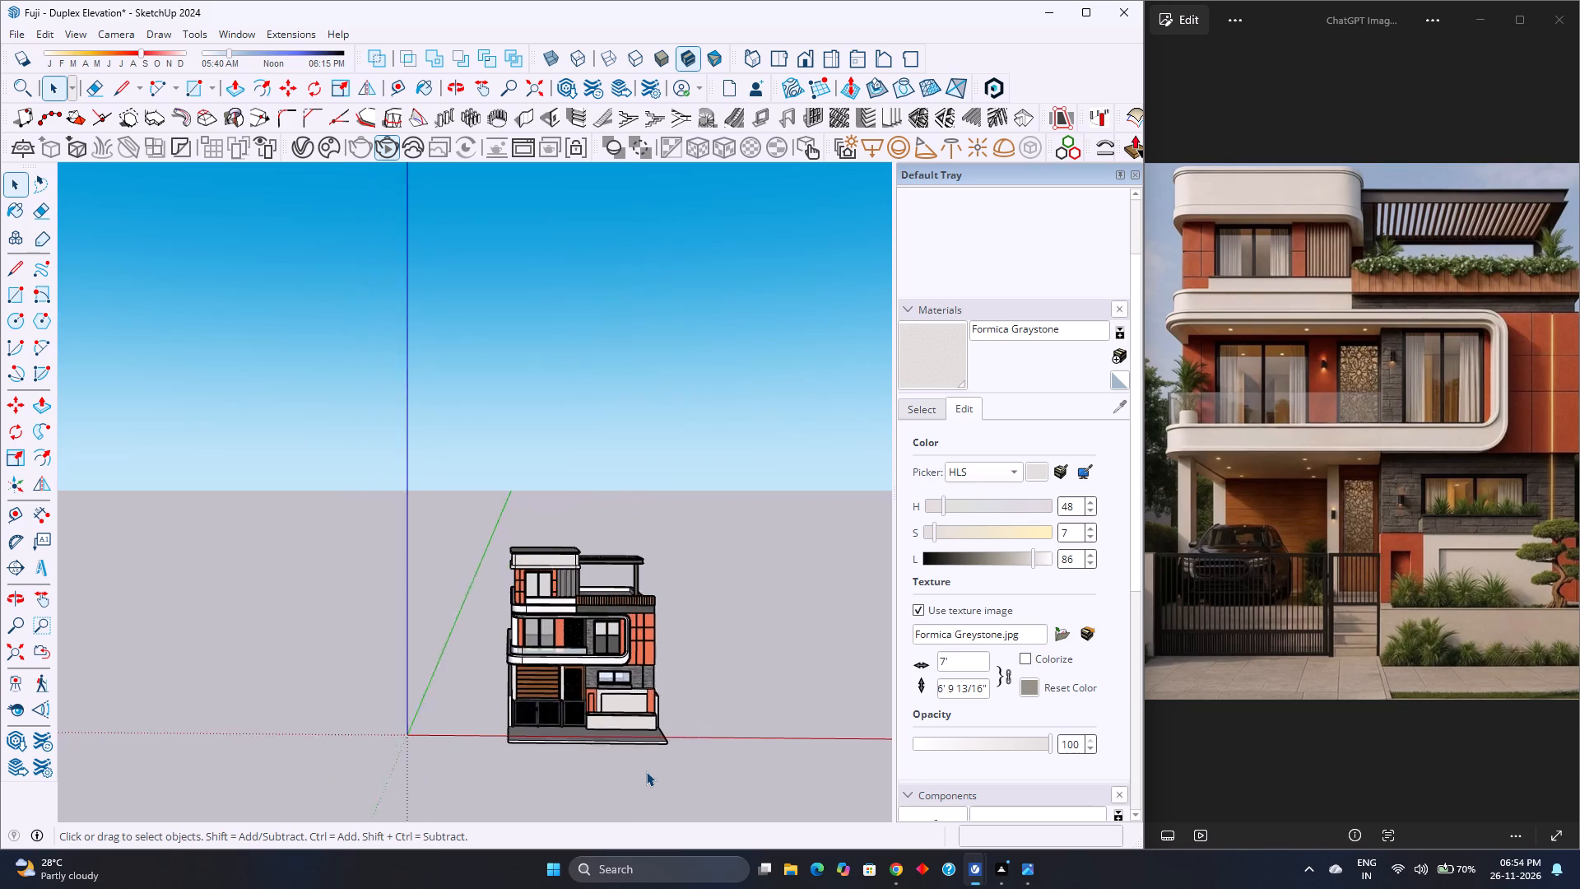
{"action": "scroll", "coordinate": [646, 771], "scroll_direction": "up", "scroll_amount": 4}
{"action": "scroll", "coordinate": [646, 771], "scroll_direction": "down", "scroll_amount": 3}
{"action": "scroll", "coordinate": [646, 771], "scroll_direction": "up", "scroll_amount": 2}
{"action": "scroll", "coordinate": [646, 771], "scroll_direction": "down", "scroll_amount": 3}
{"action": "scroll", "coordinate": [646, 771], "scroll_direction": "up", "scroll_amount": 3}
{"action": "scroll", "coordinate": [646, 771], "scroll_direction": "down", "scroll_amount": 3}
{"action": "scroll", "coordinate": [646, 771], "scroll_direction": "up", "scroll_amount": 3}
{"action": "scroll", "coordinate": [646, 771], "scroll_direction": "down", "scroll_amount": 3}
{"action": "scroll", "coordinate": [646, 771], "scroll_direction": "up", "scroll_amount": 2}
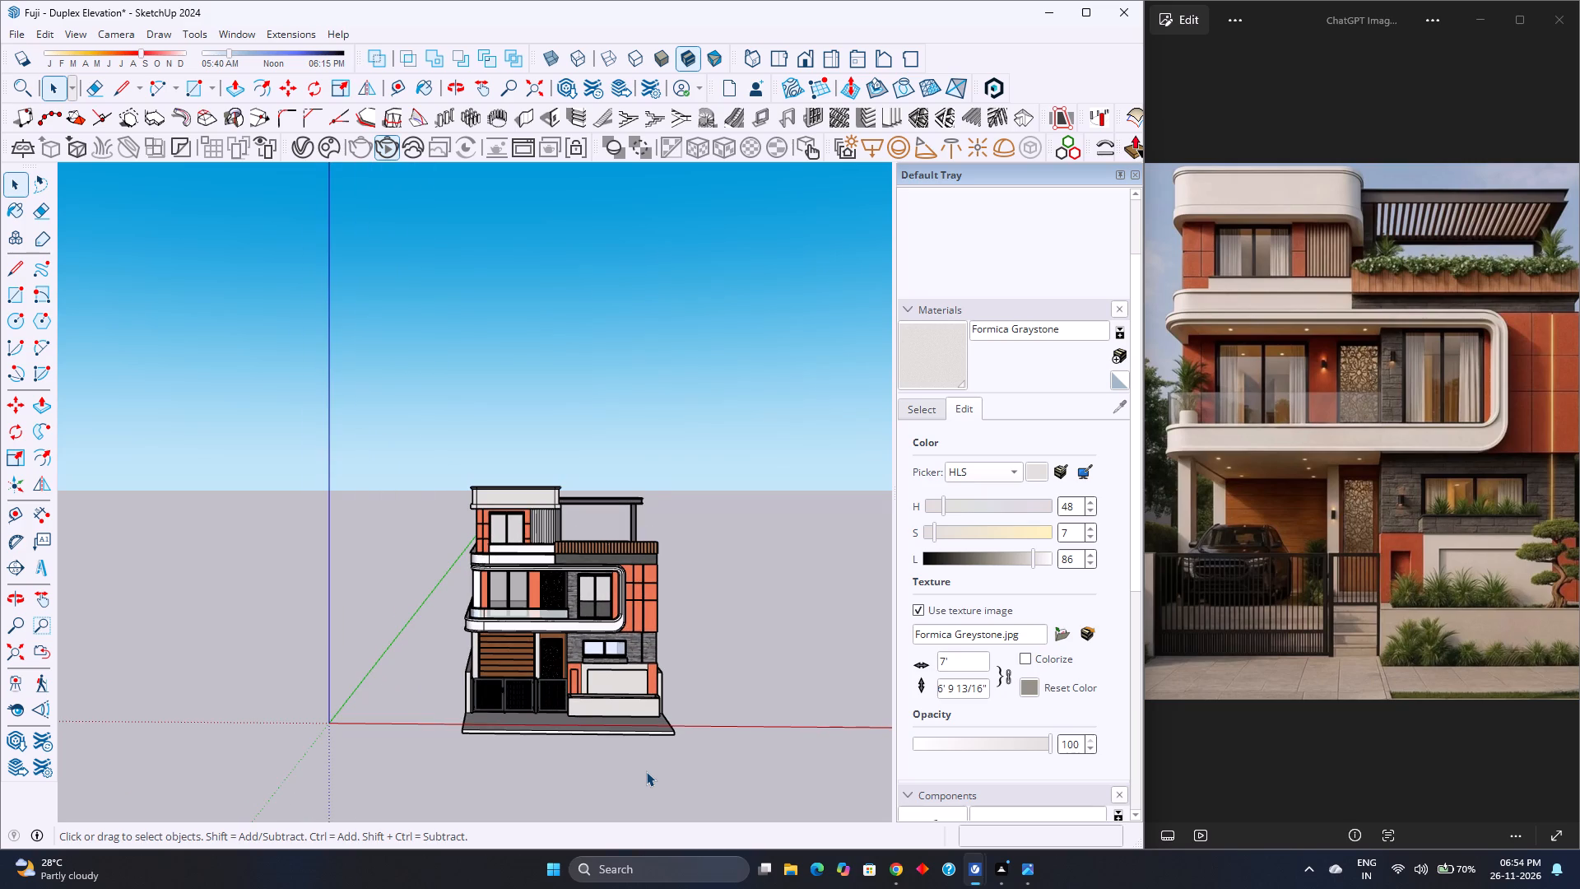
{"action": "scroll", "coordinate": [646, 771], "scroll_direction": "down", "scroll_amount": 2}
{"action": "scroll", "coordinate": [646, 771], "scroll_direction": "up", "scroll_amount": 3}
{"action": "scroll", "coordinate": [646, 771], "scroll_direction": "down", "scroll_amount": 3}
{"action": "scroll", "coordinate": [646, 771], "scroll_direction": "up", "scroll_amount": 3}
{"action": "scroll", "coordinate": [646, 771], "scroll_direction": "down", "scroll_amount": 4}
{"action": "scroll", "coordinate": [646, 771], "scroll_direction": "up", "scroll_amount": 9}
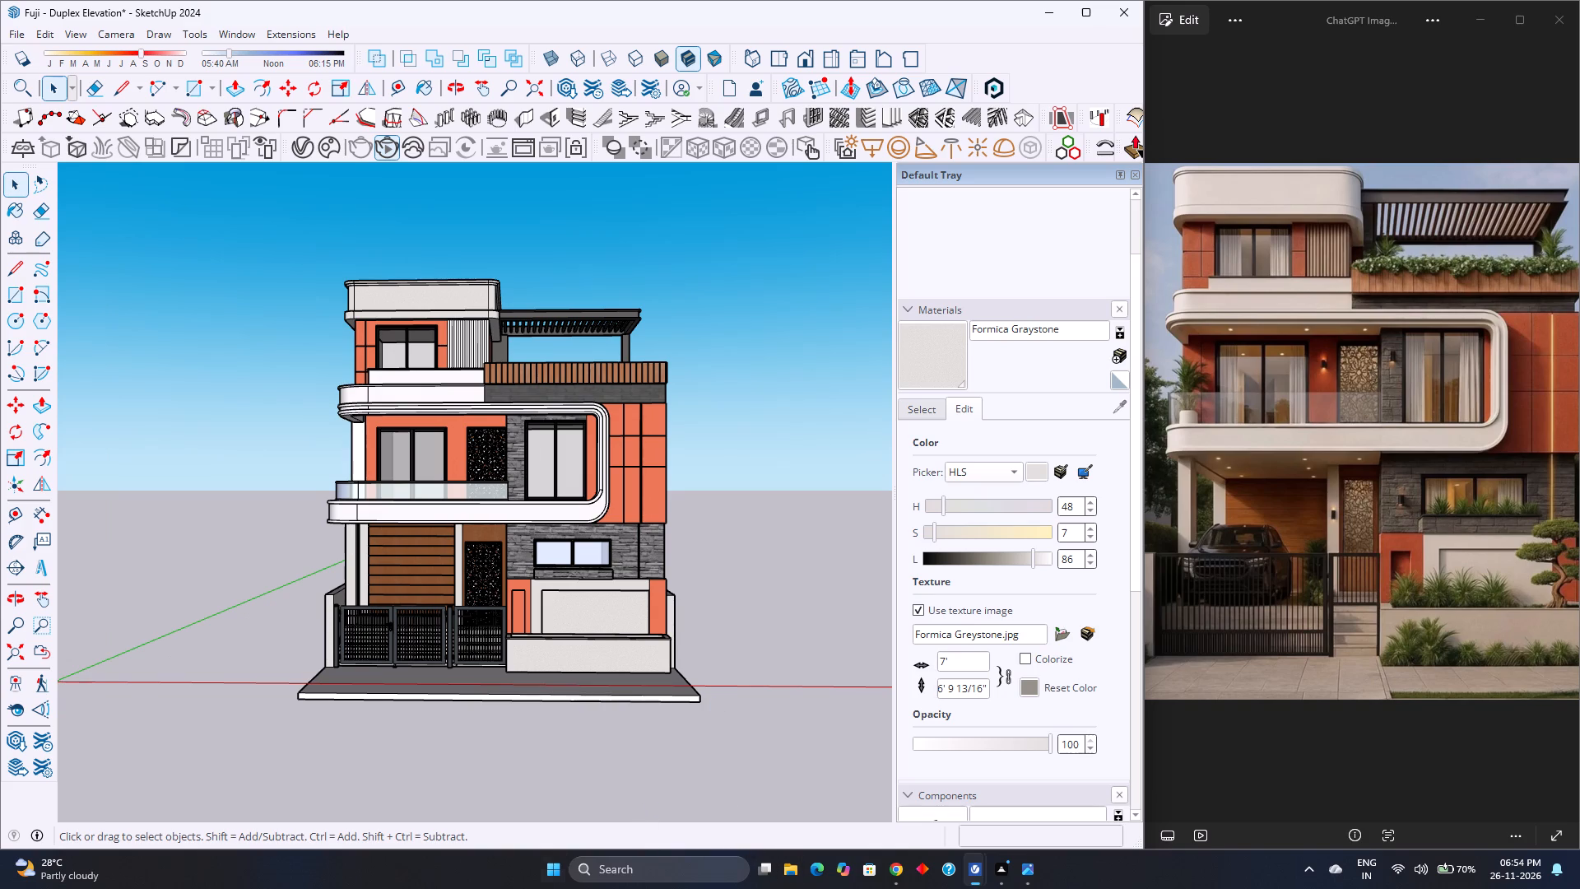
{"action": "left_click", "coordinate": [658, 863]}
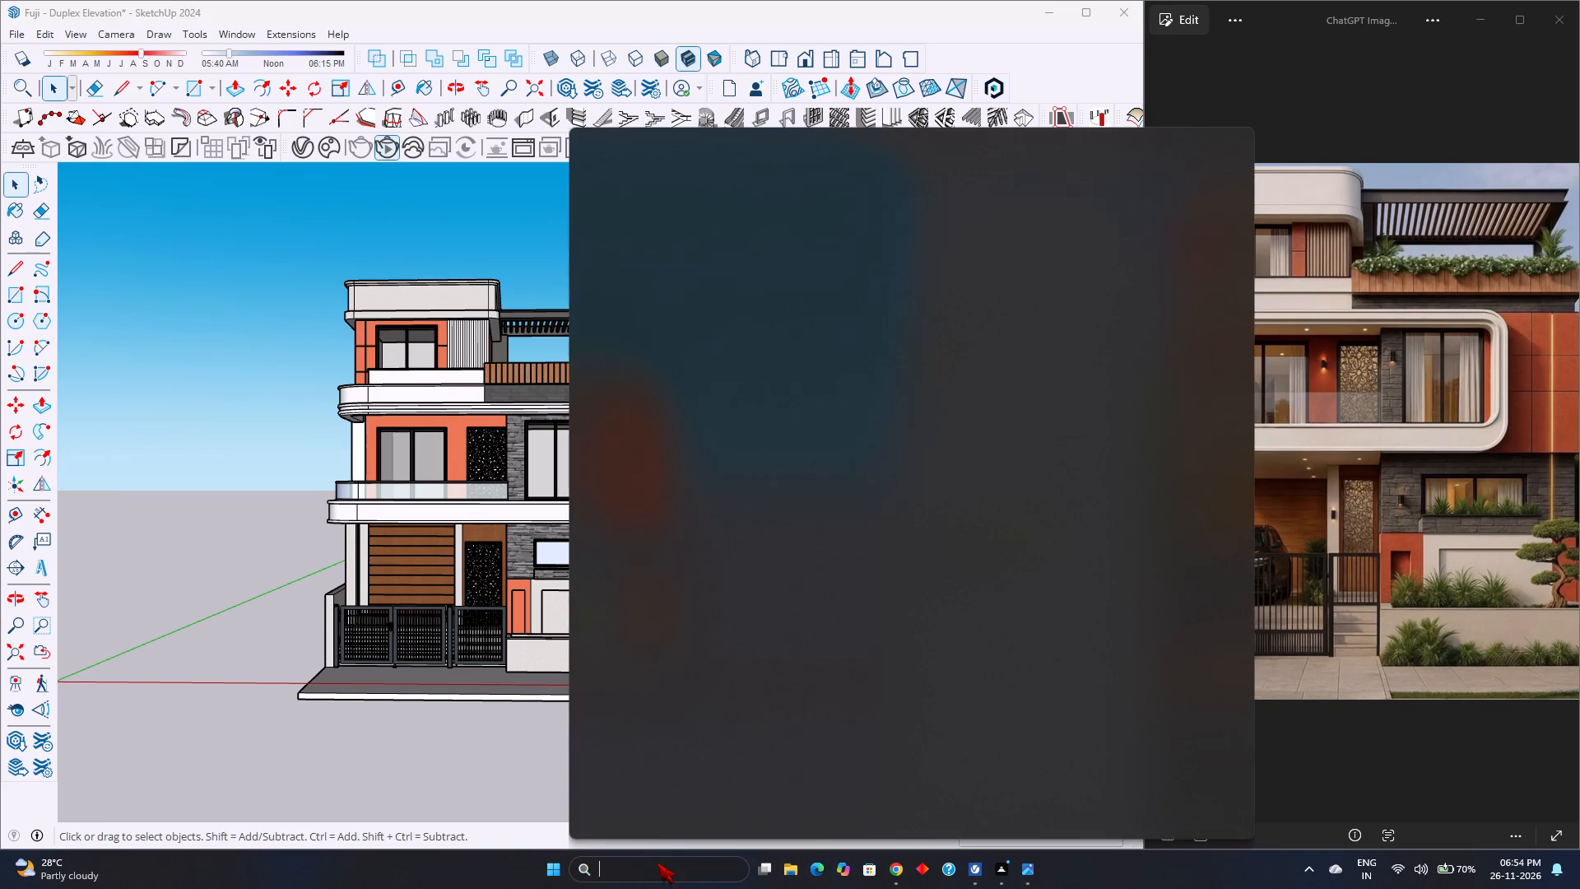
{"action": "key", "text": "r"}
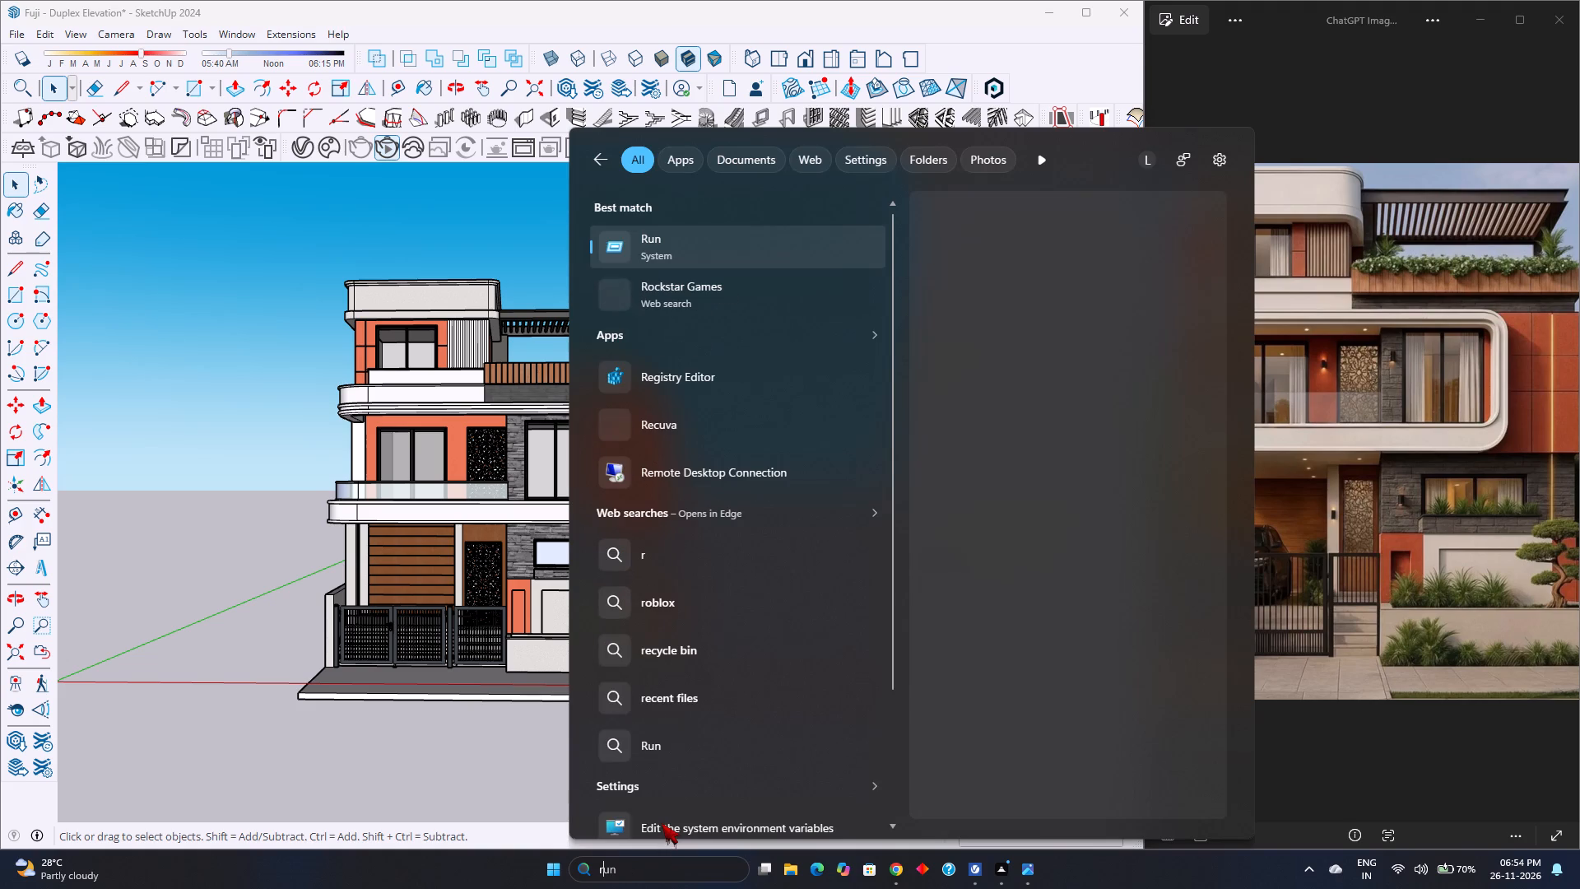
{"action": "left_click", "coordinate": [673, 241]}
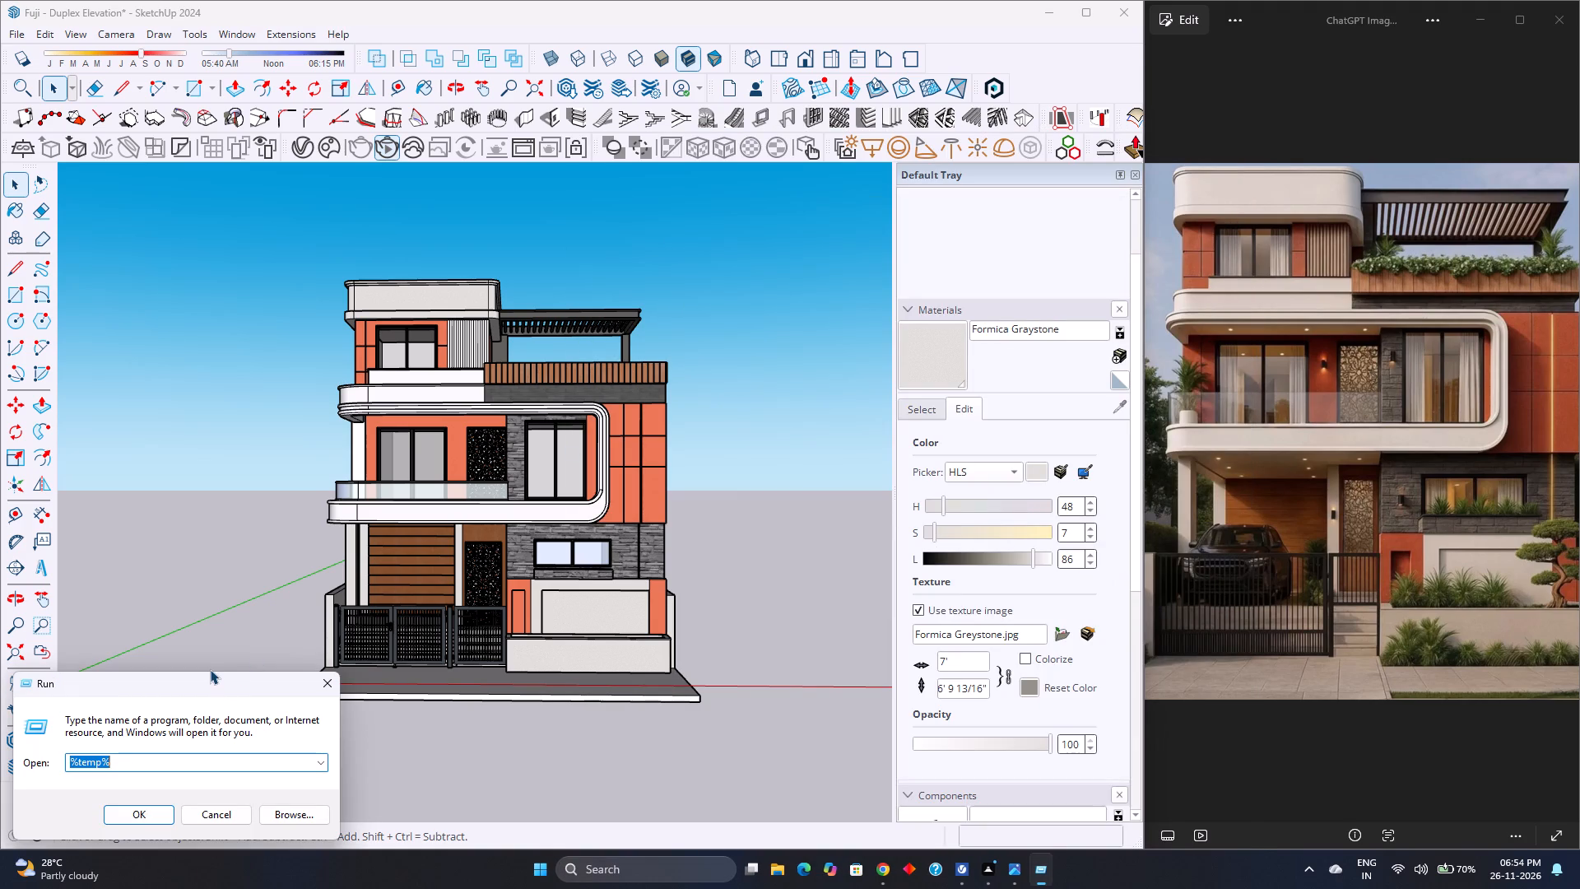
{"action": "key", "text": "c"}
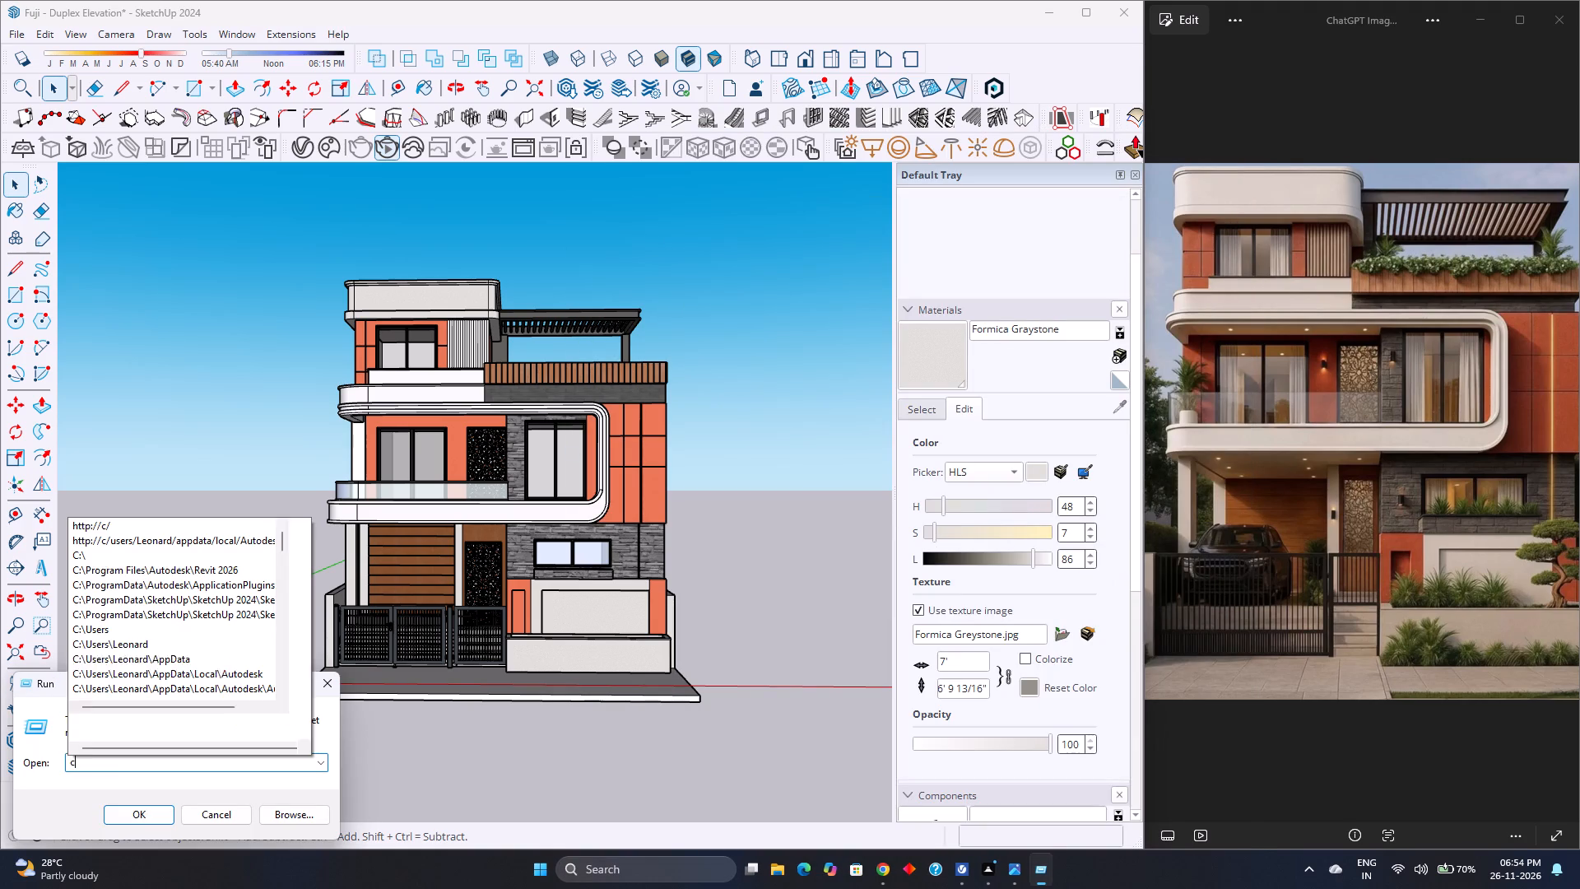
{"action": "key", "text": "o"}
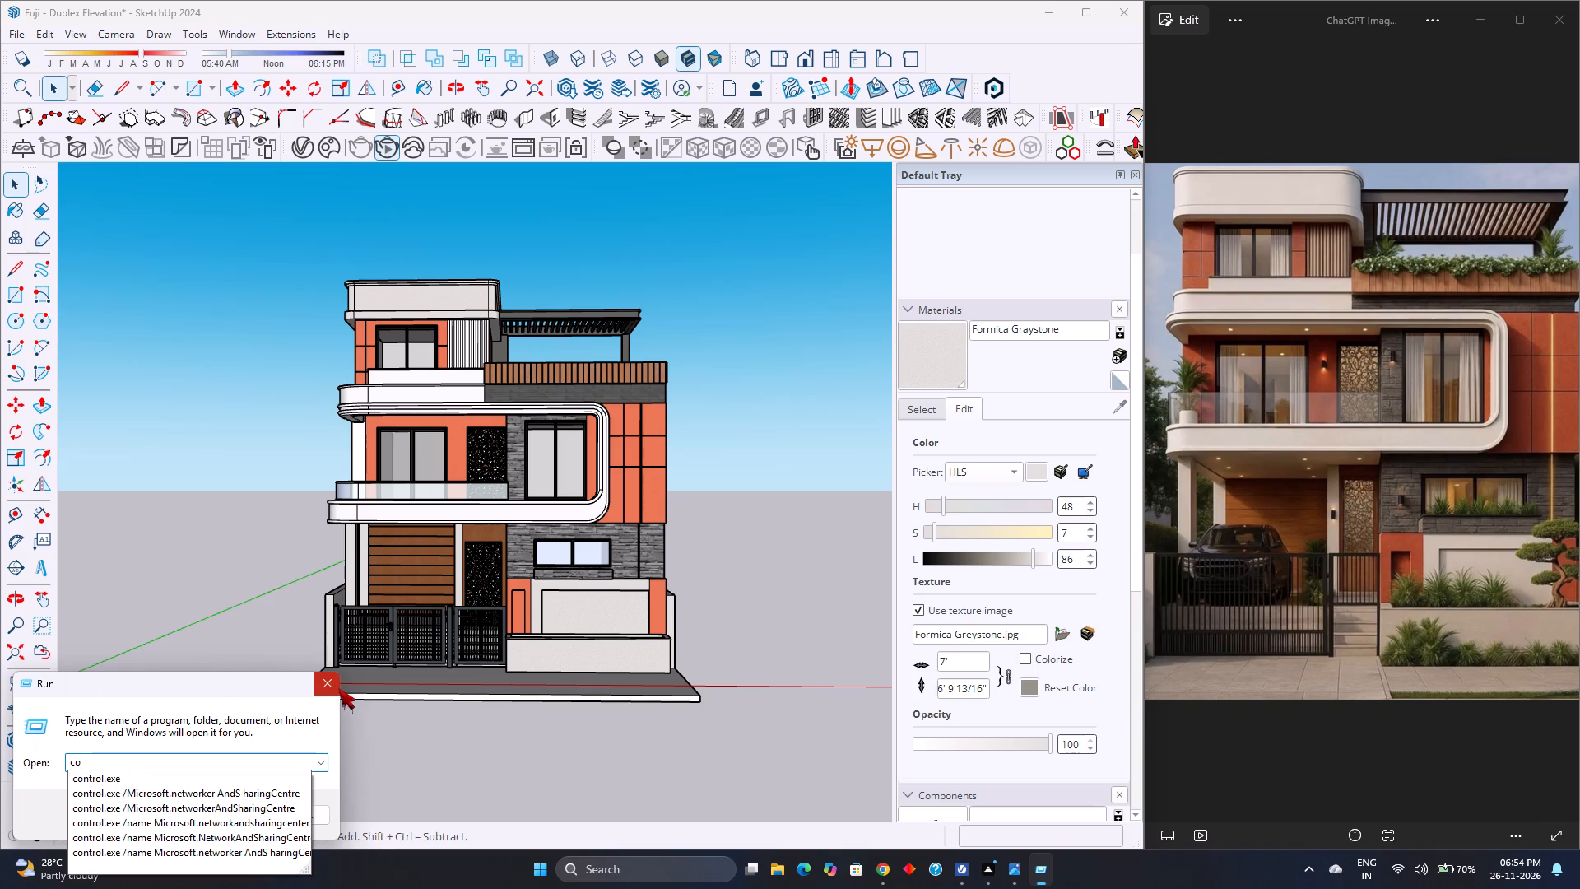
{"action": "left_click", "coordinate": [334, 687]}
Open a Command Prompt window, move it clear of most of the house model and make it narrower.
{"action": "left_click", "coordinate": [654, 873]}
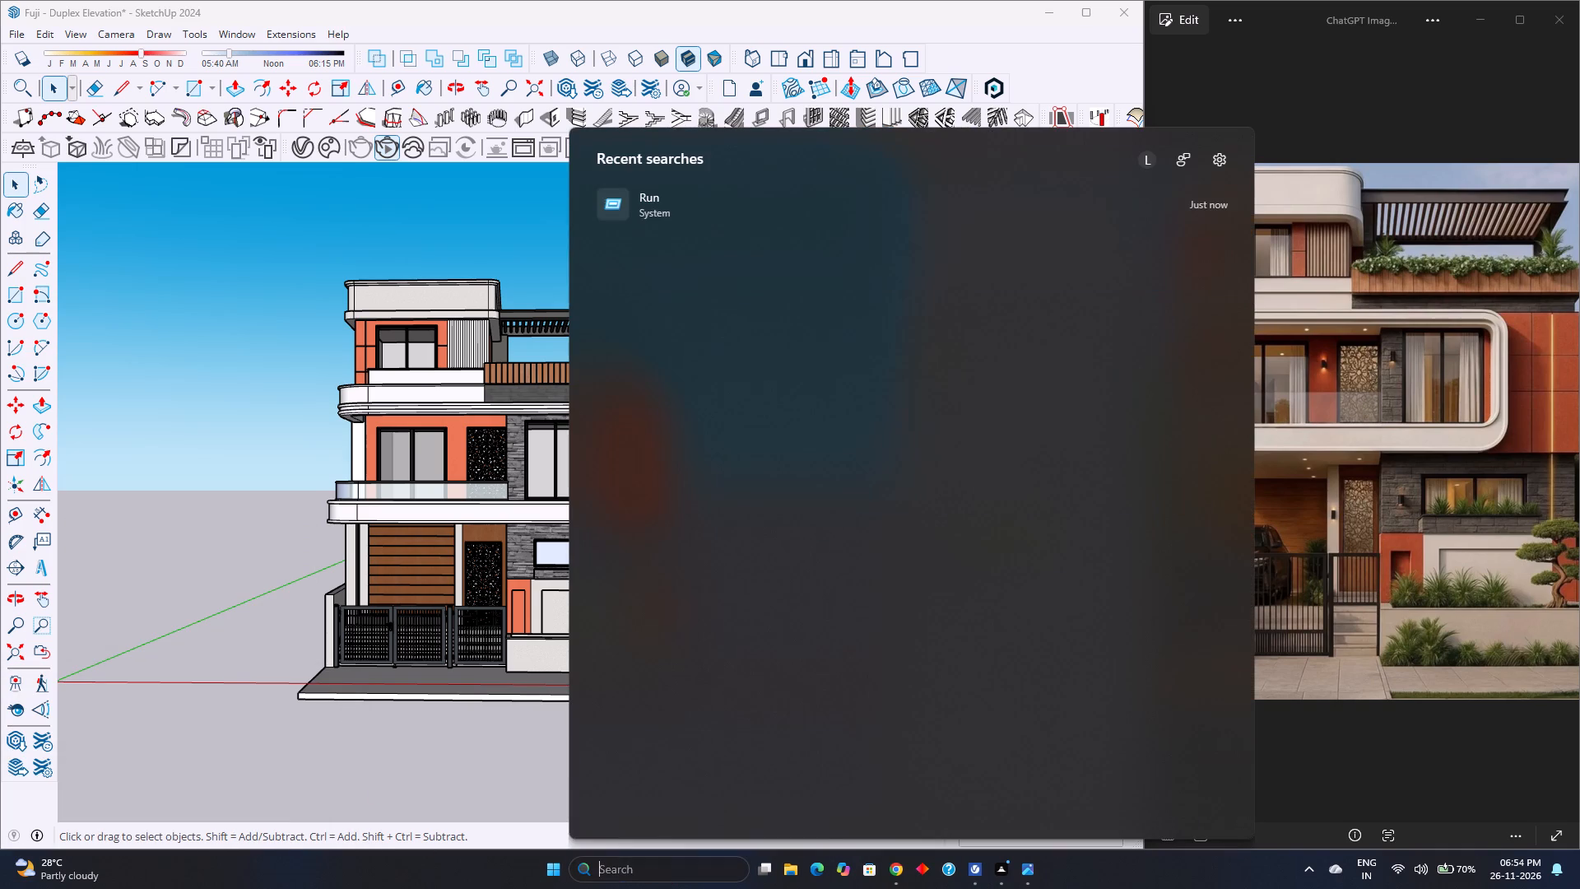
{"action": "key", "text": "c"}
{"action": "key", "text": "o"}
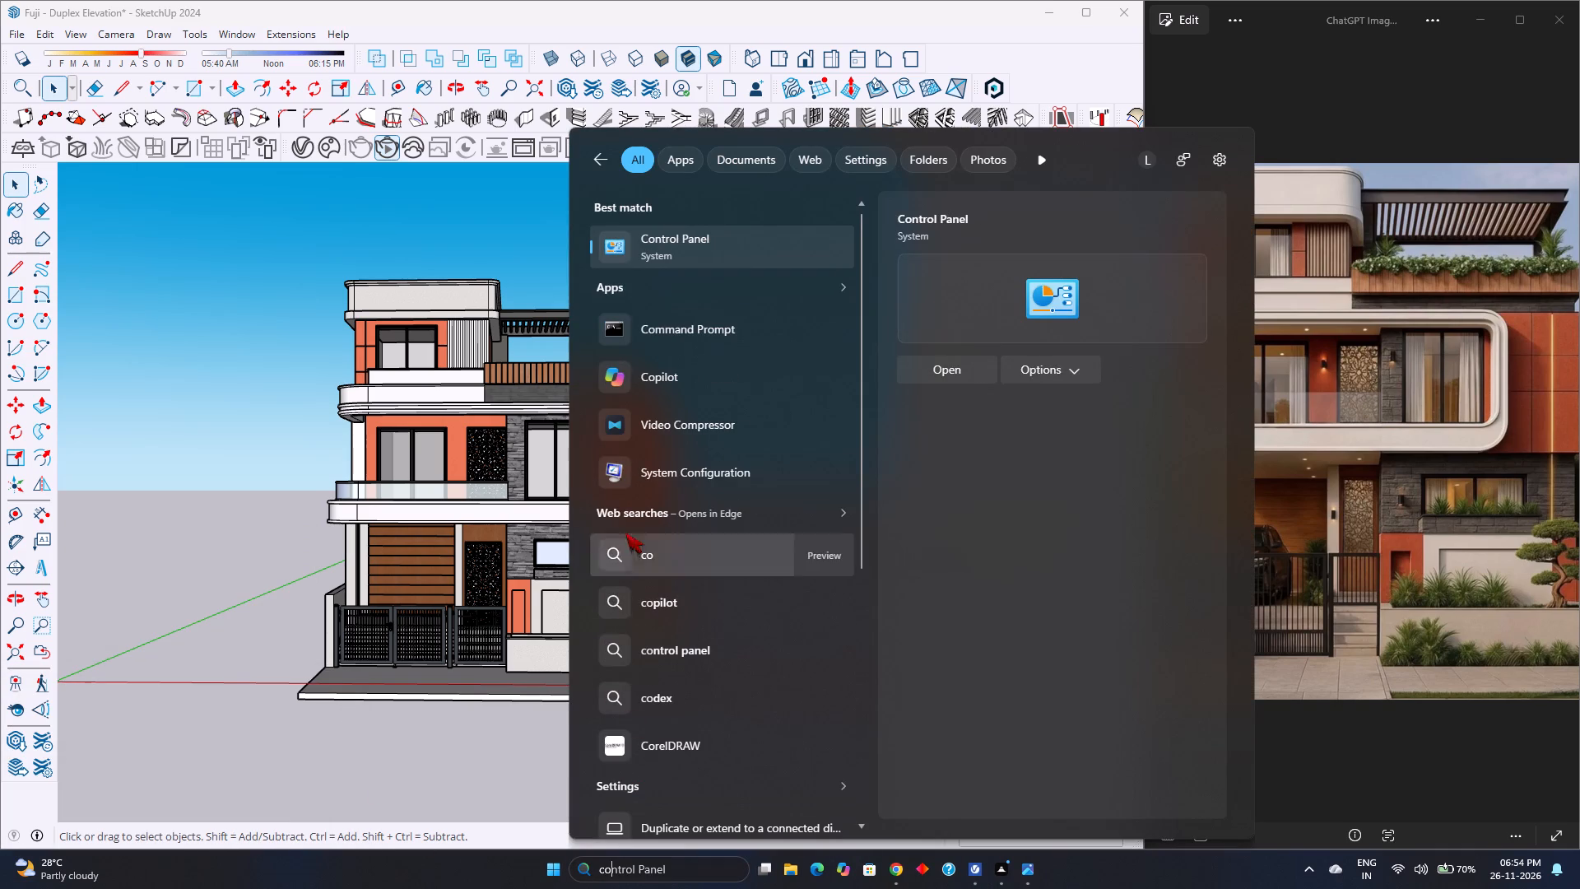
{"action": "left_click", "coordinate": [654, 343]}
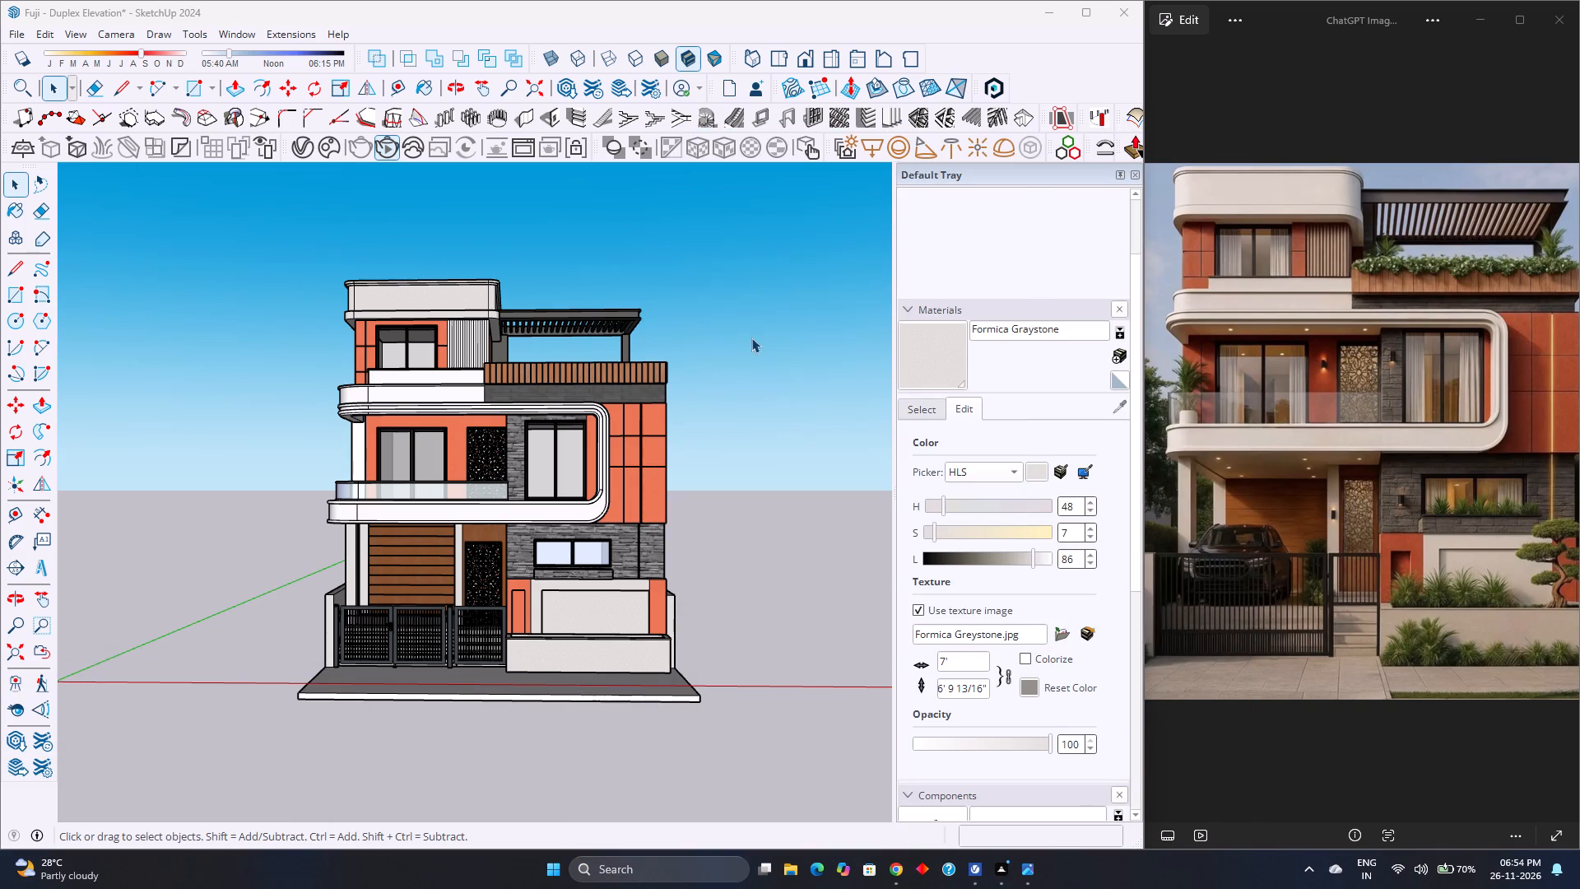
{"action": "left_click_drag", "start_coordinate": [671, 108], "coordinate": [1011, 184]}
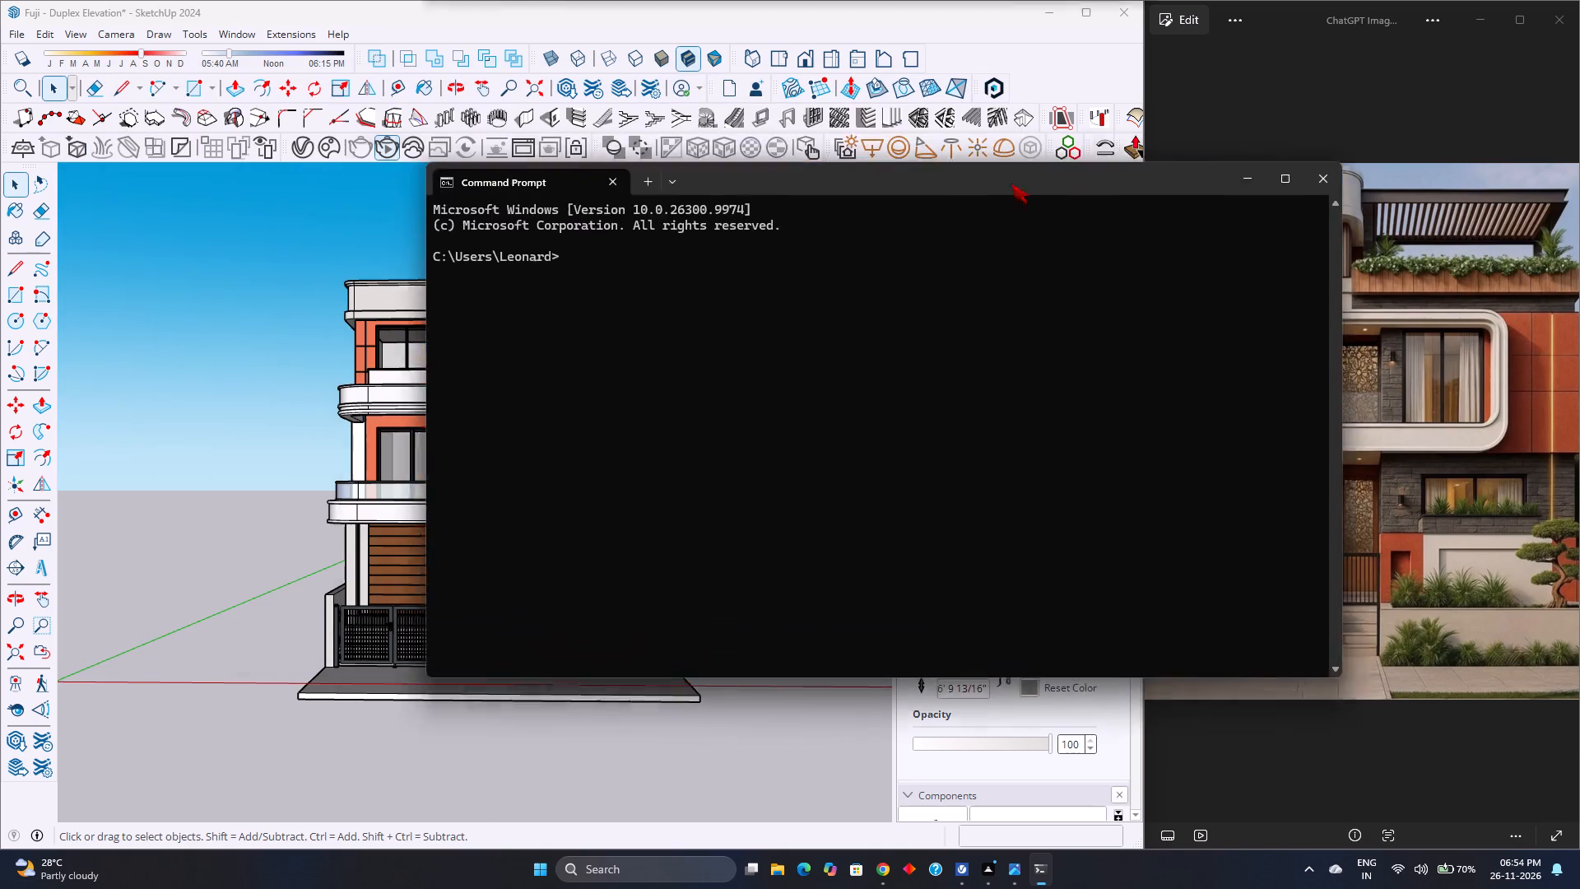
{"action": "left_click_drag", "start_coordinate": [1011, 184], "coordinate": [1235, 137]}
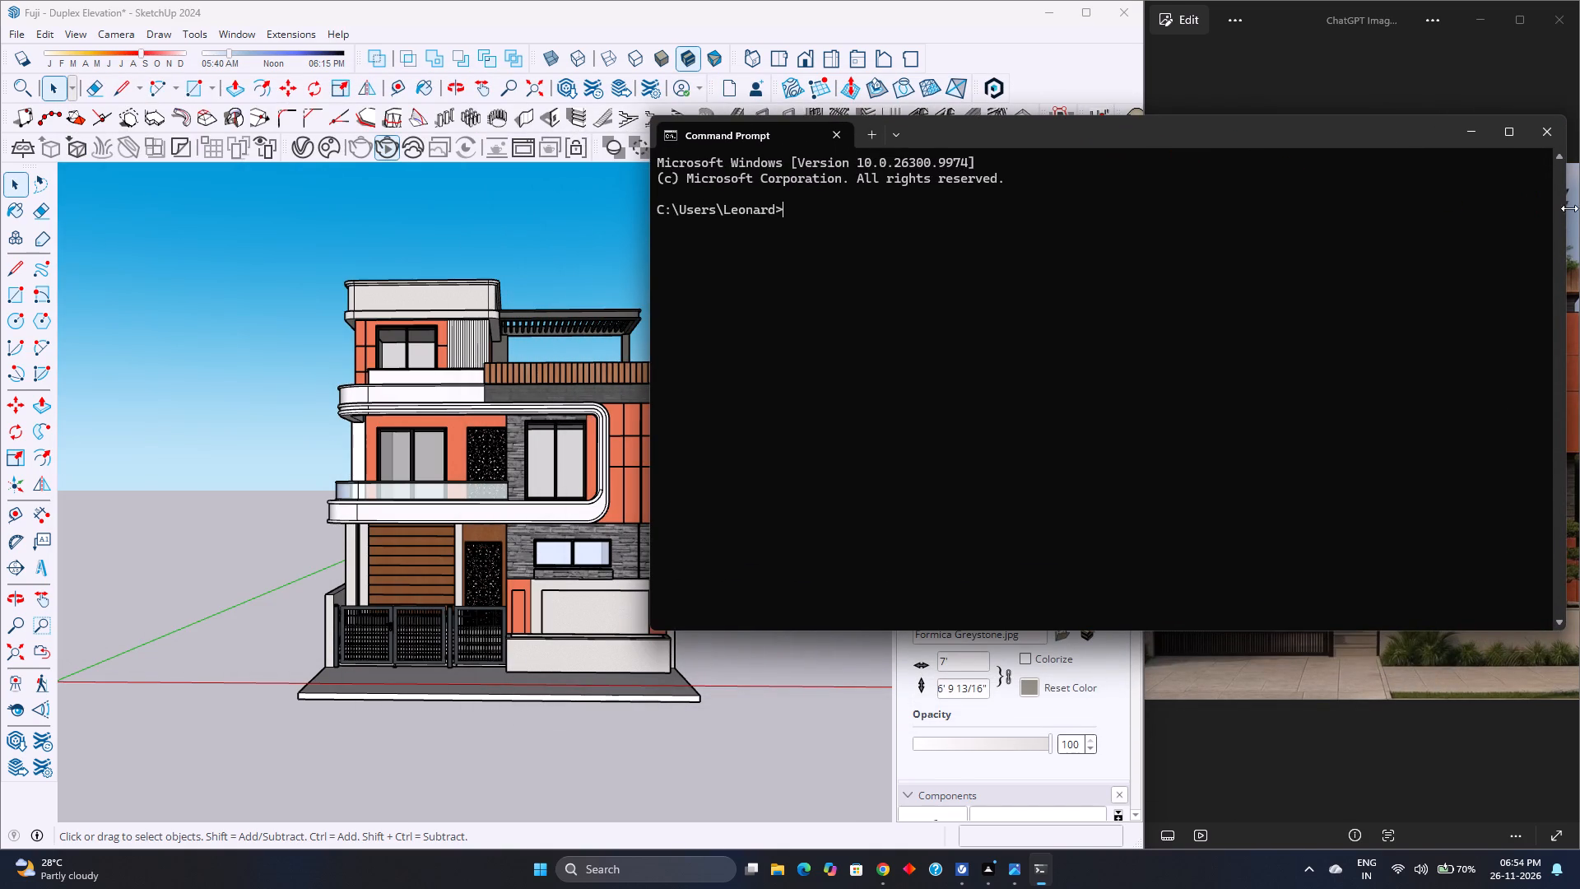
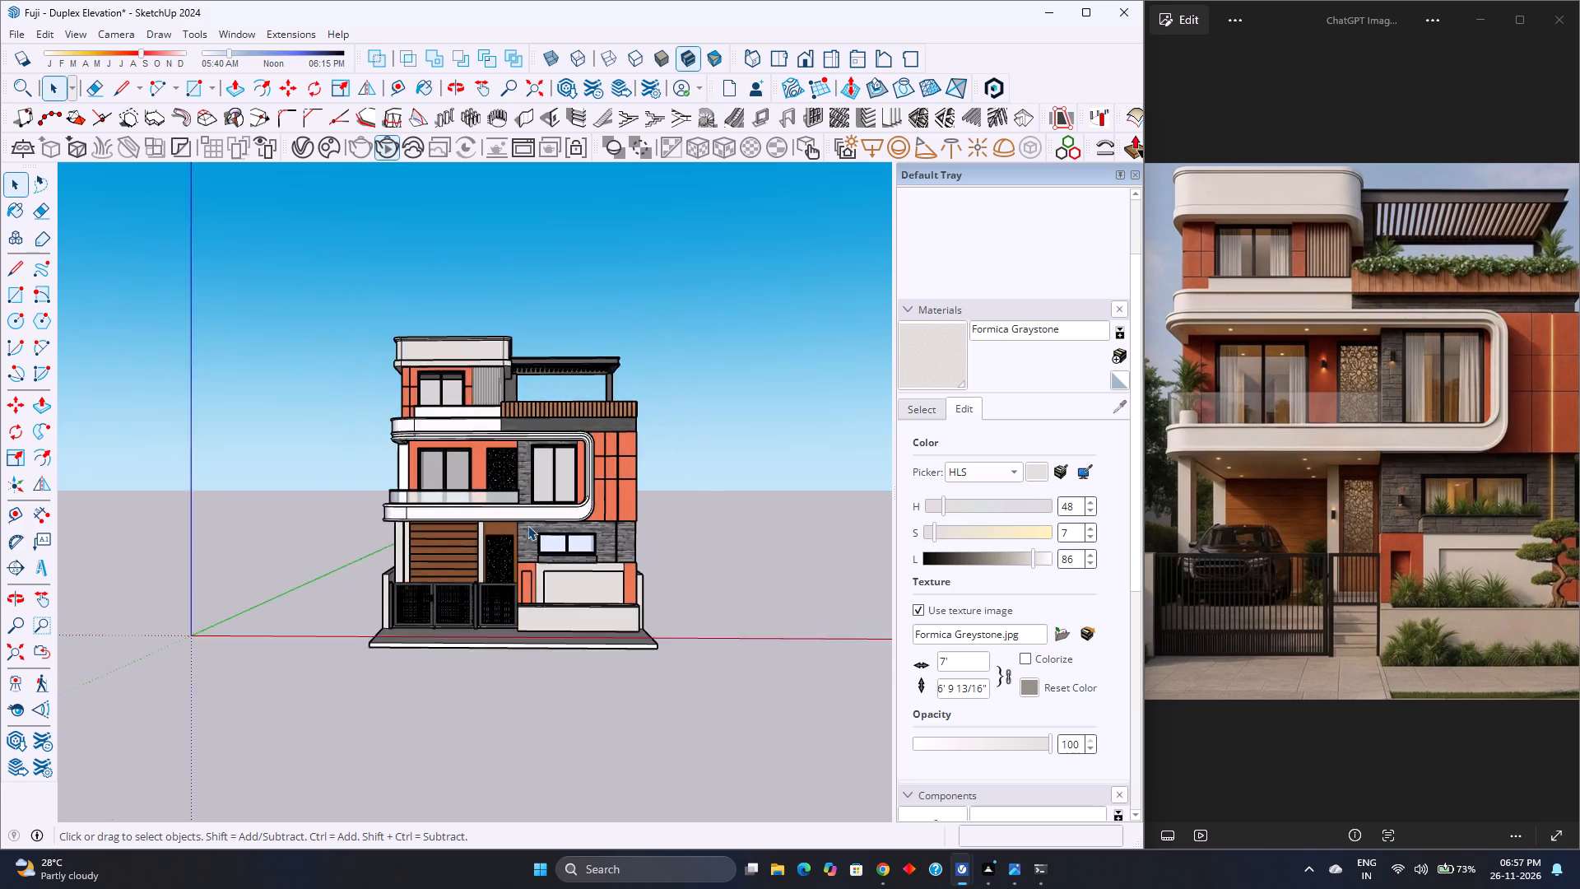
Examine the duplex model's front elevation and its finishes against the reference image.
{"action": "scroll", "coordinate": [527, 525], "scroll_direction": "up", "scroll_amount": 2}
{"action": "scroll", "coordinate": [527, 525], "scroll_direction": "down", "scroll_amount": 3}
{"action": "middle_click_drag", "start_coordinate": [551, 533], "coordinate": [532, 526]}
{"action": "middle_click", "coordinate": [532, 526]}
{"action": "scroll", "coordinate": [532, 526], "scroll_direction": "up", "scroll_amount": 1}
{"action": "scroll", "coordinate": [532, 524], "scroll_direction": "down", "scroll_amount": 2}
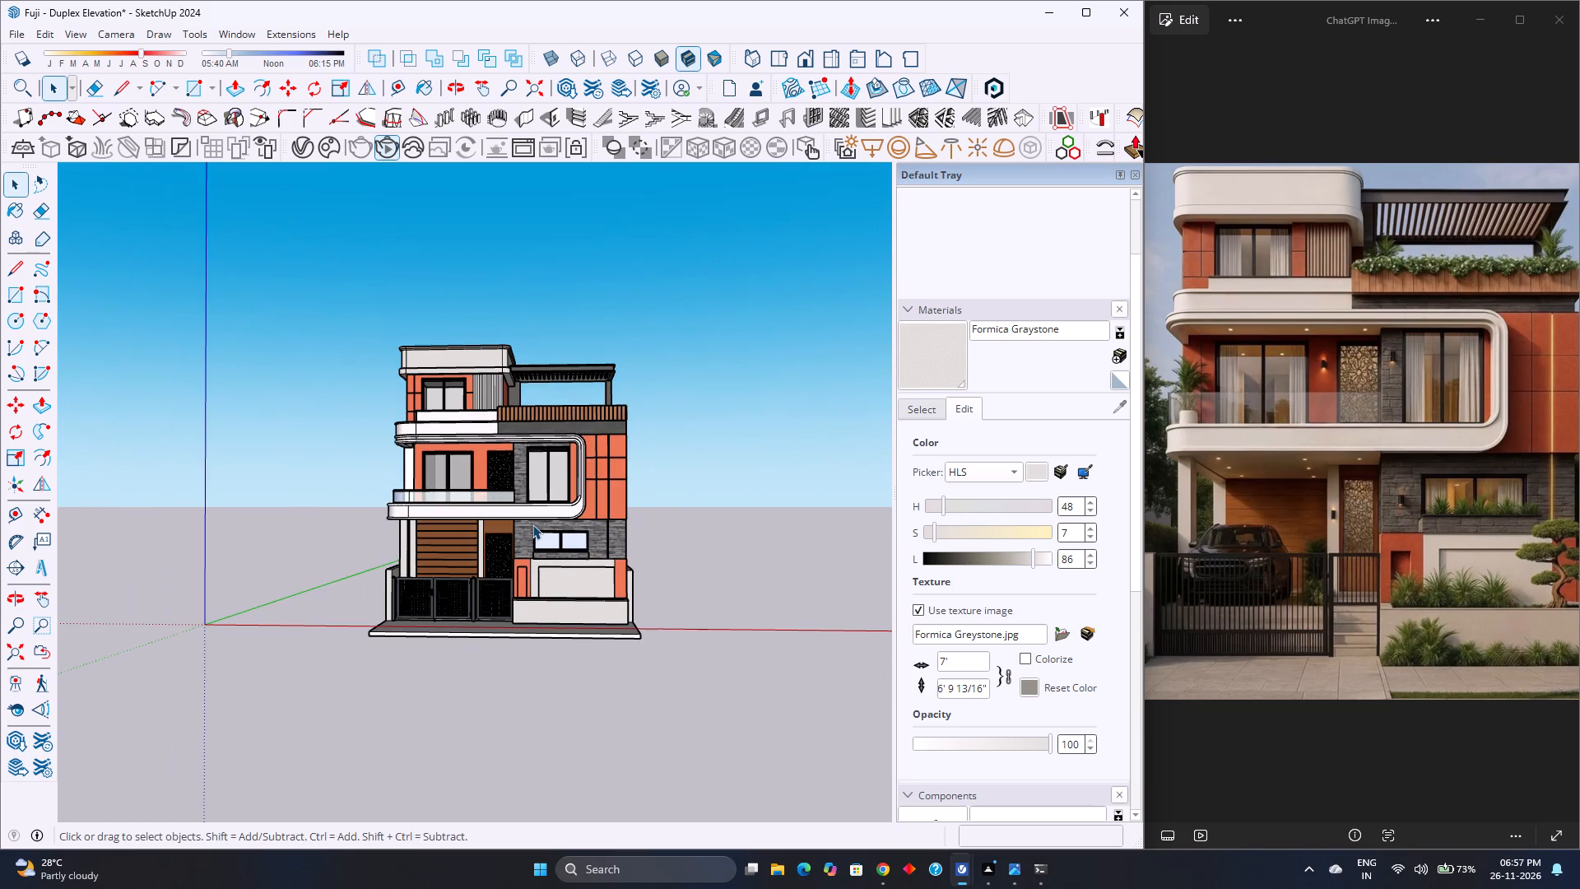
{"action": "scroll", "coordinate": [532, 524], "scroll_direction": "down", "scroll_amount": 2}
{"action": "scroll", "coordinate": [532, 524], "scroll_direction": "up", "scroll_amount": 3}
{"action": "scroll", "coordinate": [532, 524], "scroll_direction": "down", "scroll_amount": 3}
{"action": "scroll", "coordinate": [532, 524], "scroll_direction": "up", "scroll_amount": 3}
{"action": "scroll", "coordinate": [532, 524], "scroll_direction": "down", "scroll_amount": 3}
{"action": "scroll", "coordinate": [532, 524], "scroll_direction": "up", "scroll_amount": 3}
{"action": "scroll", "coordinate": [532, 524], "scroll_direction": "down", "scroll_amount": 3}
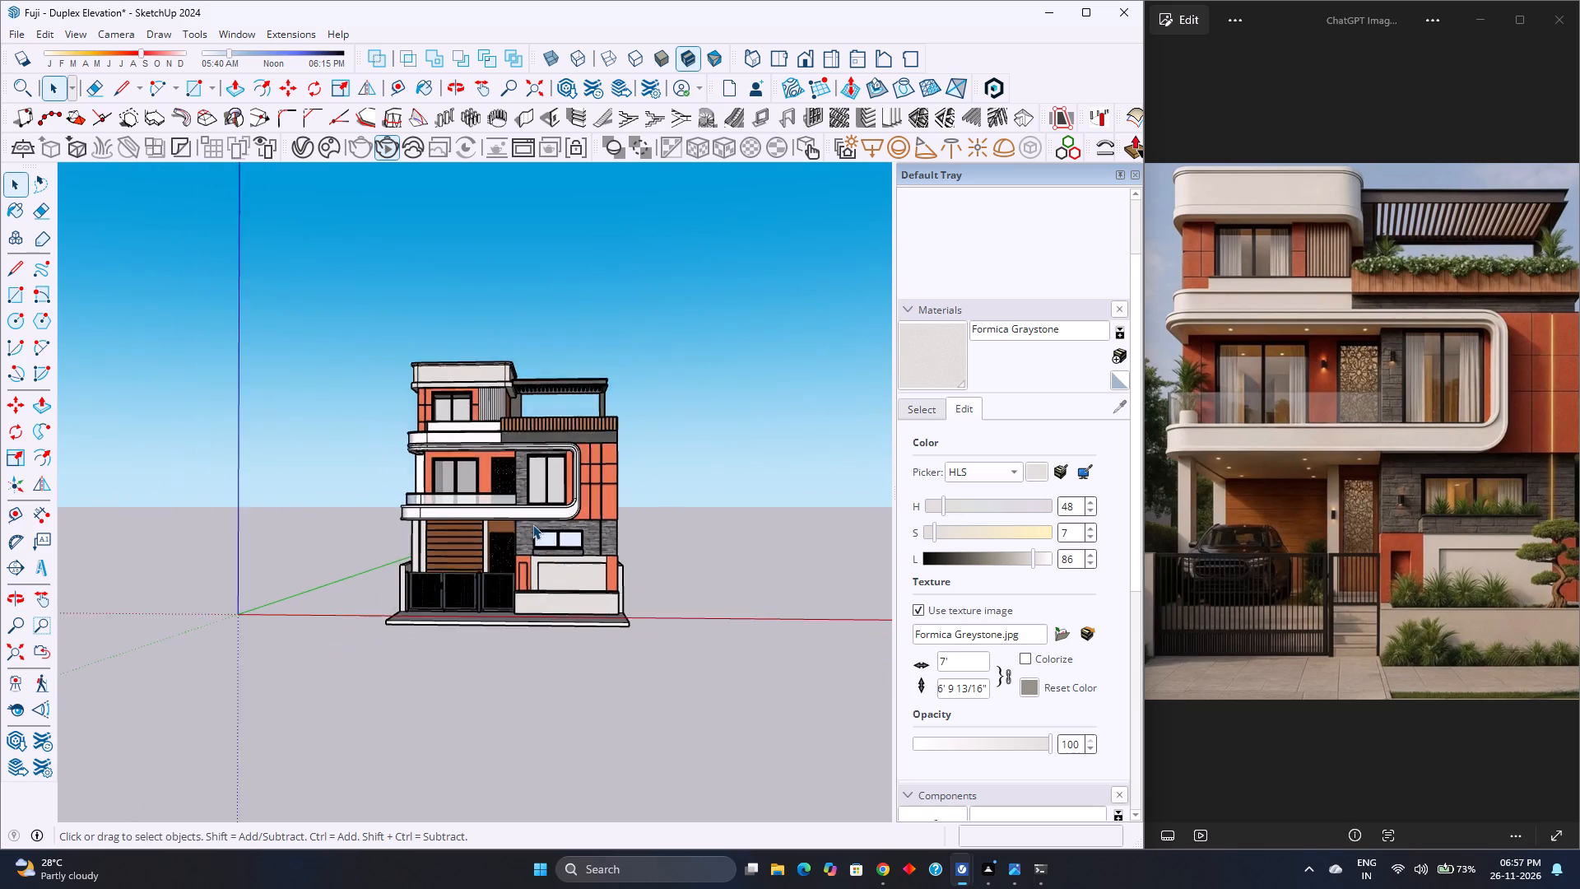
{"action": "scroll", "coordinate": [532, 524], "scroll_direction": "up", "scroll_amount": 3}
{"action": "scroll", "coordinate": [532, 524], "scroll_direction": "down", "scroll_amount": 3}
{"action": "scroll", "coordinate": [532, 524], "scroll_direction": "up", "scroll_amount": 3}
{"action": "scroll", "coordinate": [532, 524], "scroll_direction": "down", "scroll_amount": 3}
{"action": "scroll", "coordinate": [532, 524], "scroll_direction": "up", "scroll_amount": 6}
{"action": "scroll", "coordinate": [535, 500], "scroll_direction": "down", "scroll_amount": 7}
{"action": "scroll", "coordinate": [535, 500], "scroll_direction": "up", "scroll_amount": 6}
{"action": "scroll", "coordinate": [535, 500], "scroll_direction": "down", "scroll_amount": 4}
{"action": "scroll", "coordinate": [535, 500], "scroll_direction": "up", "scroll_amount": 3}
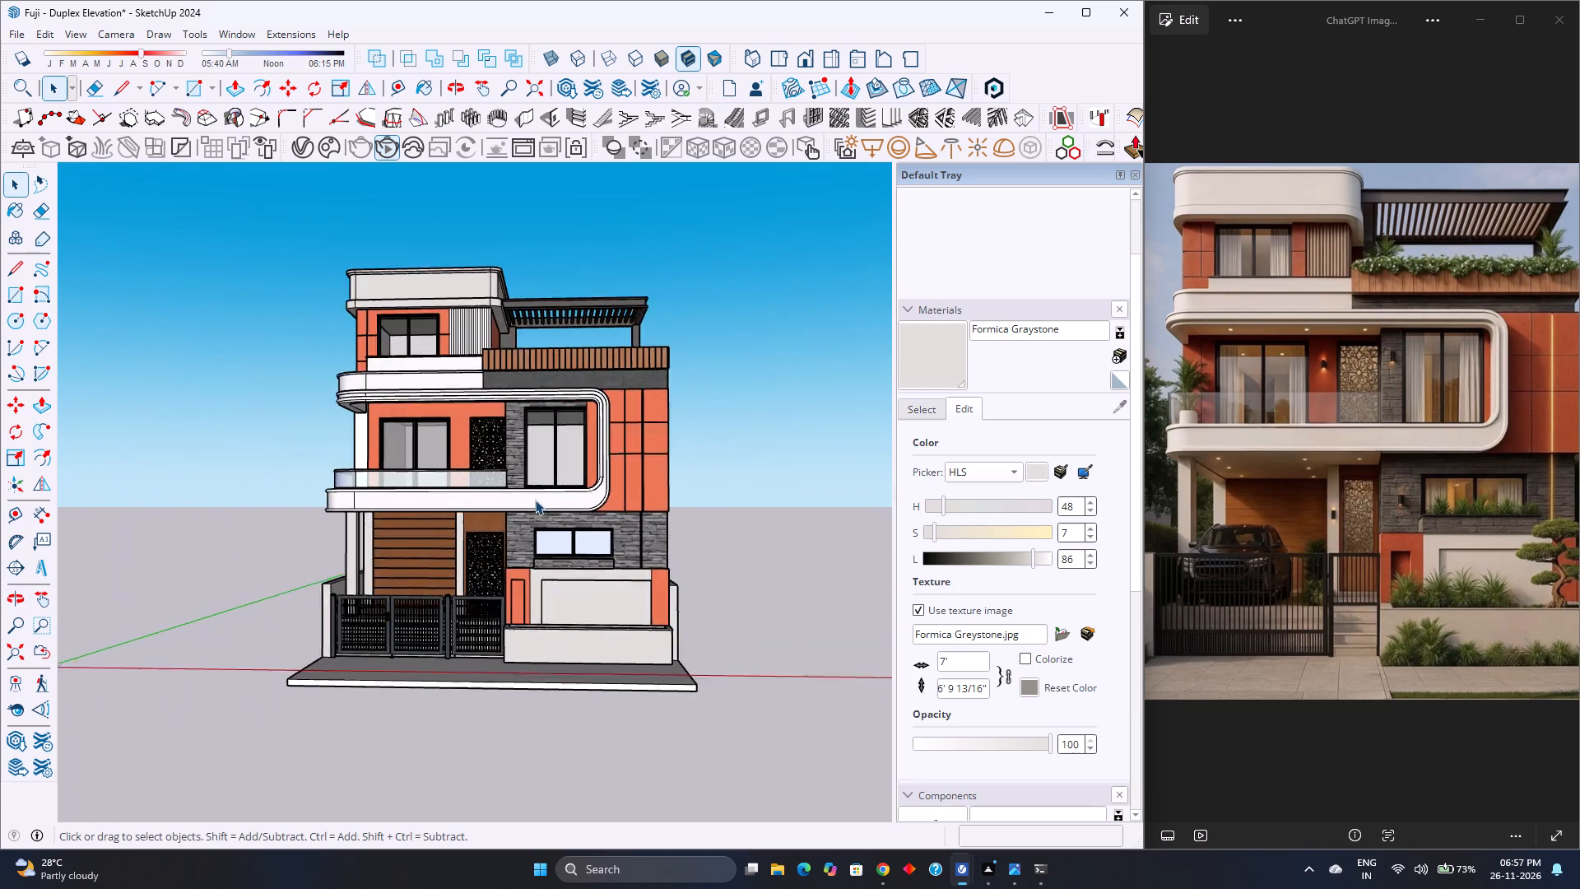
{"action": "scroll", "coordinate": [535, 500], "scroll_direction": "up", "scroll_amount": 1}
{"action": "scroll", "coordinate": [535, 500], "scroll_direction": "down", "scroll_amount": 5}
{"action": "scroll", "coordinate": [535, 500], "scroll_direction": "up", "scroll_amount": 5}
{"action": "scroll", "coordinate": [535, 500], "scroll_direction": "down", "scroll_amount": 6}
{"action": "scroll", "coordinate": [535, 500], "scroll_direction": "up", "scroll_amount": 5}
{"action": "scroll", "coordinate": [535, 500], "scroll_direction": "down", "scroll_amount": 5}
{"action": "scroll", "coordinate": [535, 500], "scroll_direction": "up", "scroll_amount": 5}
{"action": "scroll", "coordinate": [535, 500], "scroll_direction": "down", "scroll_amount": 5}
{"action": "scroll", "coordinate": [535, 500], "scroll_direction": "up", "scroll_amount": 5}
{"action": "scroll", "coordinate": [535, 500], "scroll_direction": "down", "scroll_amount": 4}
{"action": "scroll", "coordinate": [535, 500], "scroll_direction": "up", "scroll_amount": 4}
{"action": "scroll", "coordinate": [535, 500], "scroll_direction": "down", "scroll_amount": 5}
{"action": "scroll", "coordinate": [535, 499], "scroll_direction": "up", "scroll_amount": 4}
{"action": "scroll", "coordinate": [535, 498], "scroll_direction": "down", "scroll_amount": 4}
{"action": "scroll", "coordinate": [535, 498], "scroll_direction": "up", "scroll_amount": 5}
{"action": "scroll", "coordinate": [535, 498], "scroll_direction": "down", "scroll_amount": 4}
{"action": "scroll", "coordinate": [535, 498], "scroll_direction": "up", "scroll_amount": 4}
{"action": "scroll", "coordinate": [535, 498], "scroll_direction": "down", "scroll_amount": 5}
{"action": "scroll", "coordinate": [535, 498], "scroll_direction": "up", "scroll_amount": 5}
{"action": "scroll", "coordinate": [535, 498], "scroll_direction": "down", "scroll_amount": 3}
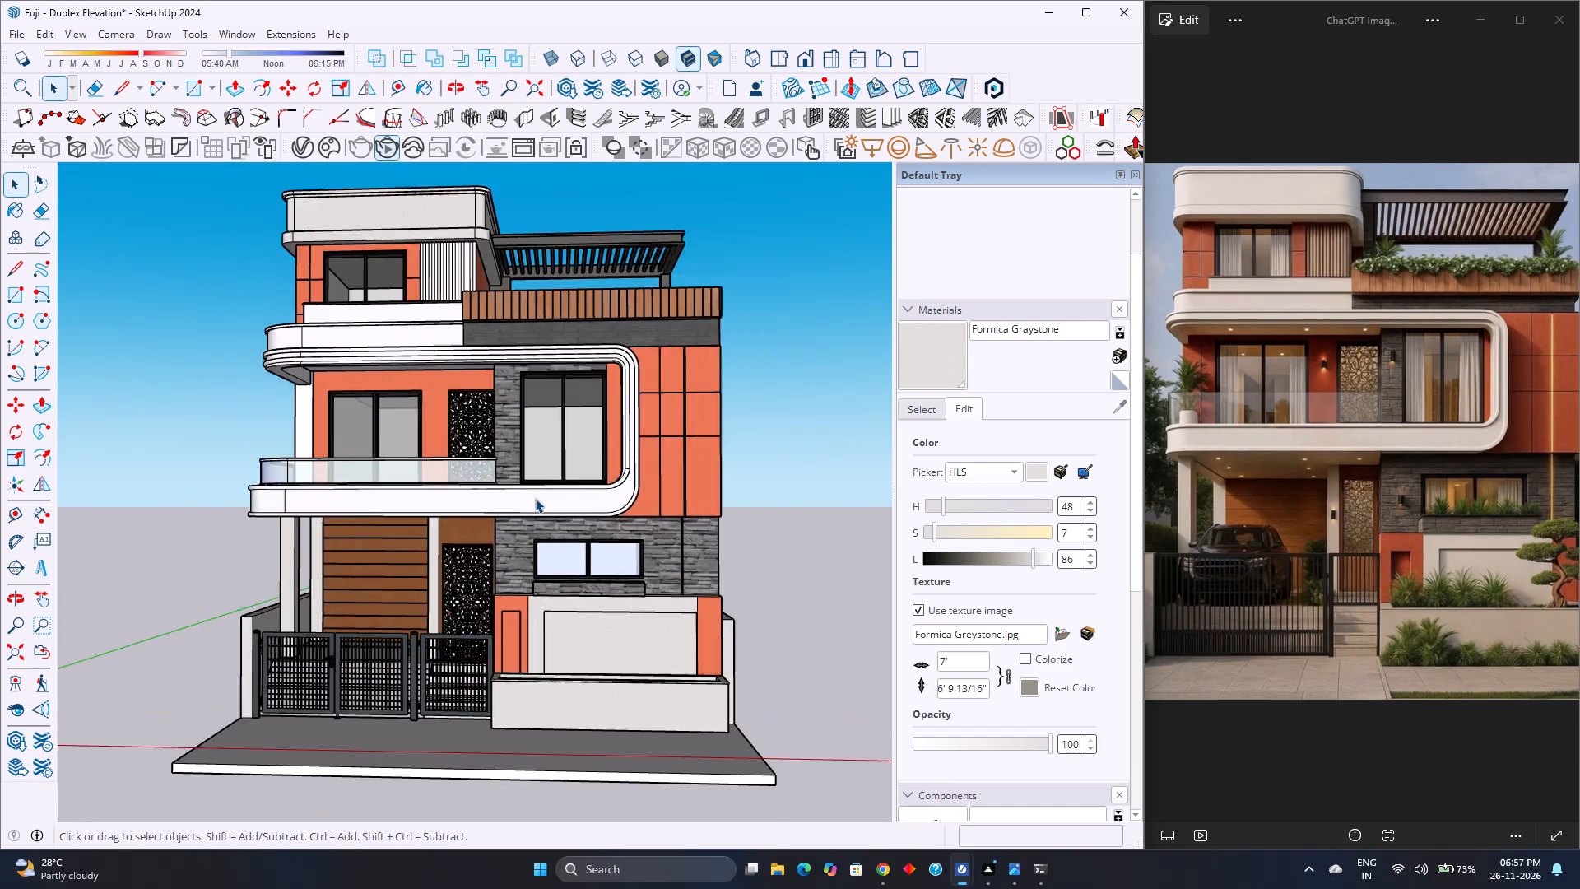
{"action": "scroll", "coordinate": [535, 498], "scroll_direction": "down", "scroll_amount": 2}
{"action": "scroll", "coordinate": [535, 498], "scroll_direction": "up", "scroll_amount": 5}
{"action": "scroll", "coordinate": [535, 498], "scroll_direction": "down", "scroll_amount": 6}
{"action": "scroll", "coordinate": [535, 498], "scroll_direction": "up", "scroll_amount": 5}
{"action": "scroll", "coordinate": [535, 498], "scroll_direction": "down", "scroll_amount": 4}
{"action": "scroll", "coordinate": [535, 498], "scroll_direction": "up", "scroll_amount": 4}
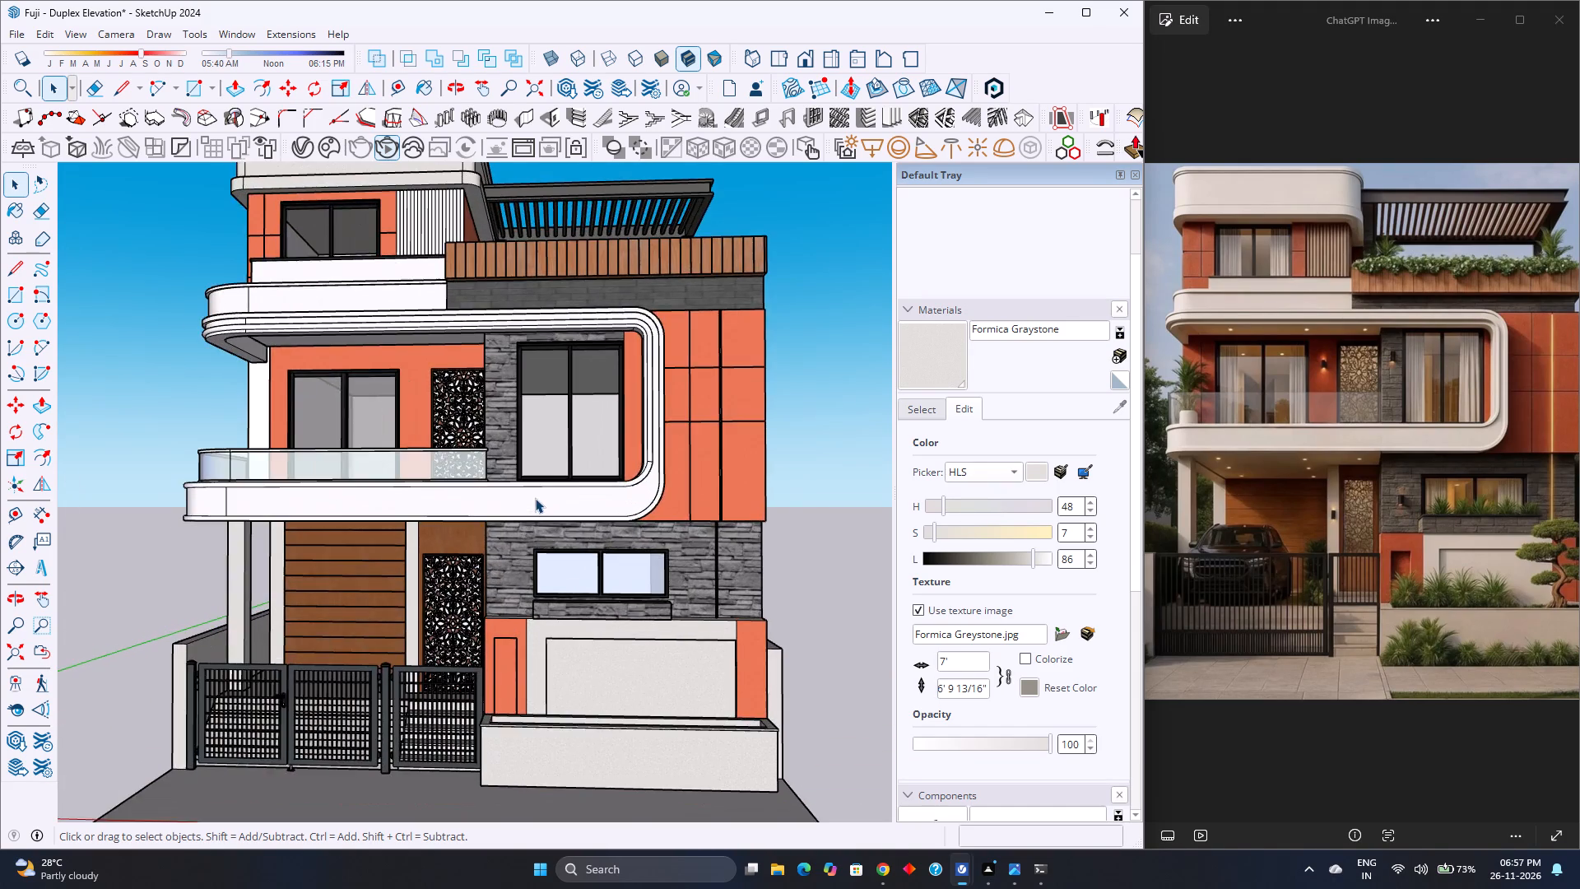
{"action": "scroll", "coordinate": [535, 498], "scroll_direction": "down", "scroll_amount": 3}
{"action": "scroll", "coordinate": [535, 498], "scroll_direction": "up", "scroll_amount": 3}
{"action": "scroll", "coordinate": [535, 498], "scroll_direction": "down", "scroll_amount": 4}
{"action": "scroll", "coordinate": [535, 498], "scroll_direction": "up", "scroll_amount": 3}
{"action": "scroll", "coordinate": [535, 498], "scroll_direction": "down", "scroll_amount": 3}
{"action": "scroll", "coordinate": [535, 498], "scroll_direction": "up", "scroll_amount": 3}
{"action": "scroll", "coordinate": [535, 498], "scroll_direction": "down", "scroll_amount": 3}
{"action": "scroll", "coordinate": [535, 498], "scroll_direction": "up", "scroll_amount": 4}
{"action": "scroll", "coordinate": [535, 498], "scroll_direction": "down", "scroll_amount": 4}
{"action": "scroll", "coordinate": [535, 498], "scroll_direction": "up", "scroll_amount": 4}
{"action": "scroll", "coordinate": [535, 498], "scroll_direction": "down", "scroll_amount": 4}
{"action": "scroll", "coordinate": [535, 498], "scroll_direction": "up", "scroll_amount": 4}
{"action": "scroll", "coordinate": [535, 498], "scroll_direction": "down", "scroll_amount": 5}
{"action": "scroll", "coordinate": [535, 498], "scroll_direction": "up", "scroll_amount": 4}
{"action": "scroll", "coordinate": [535, 498], "scroll_direction": "down", "scroll_amount": 4}
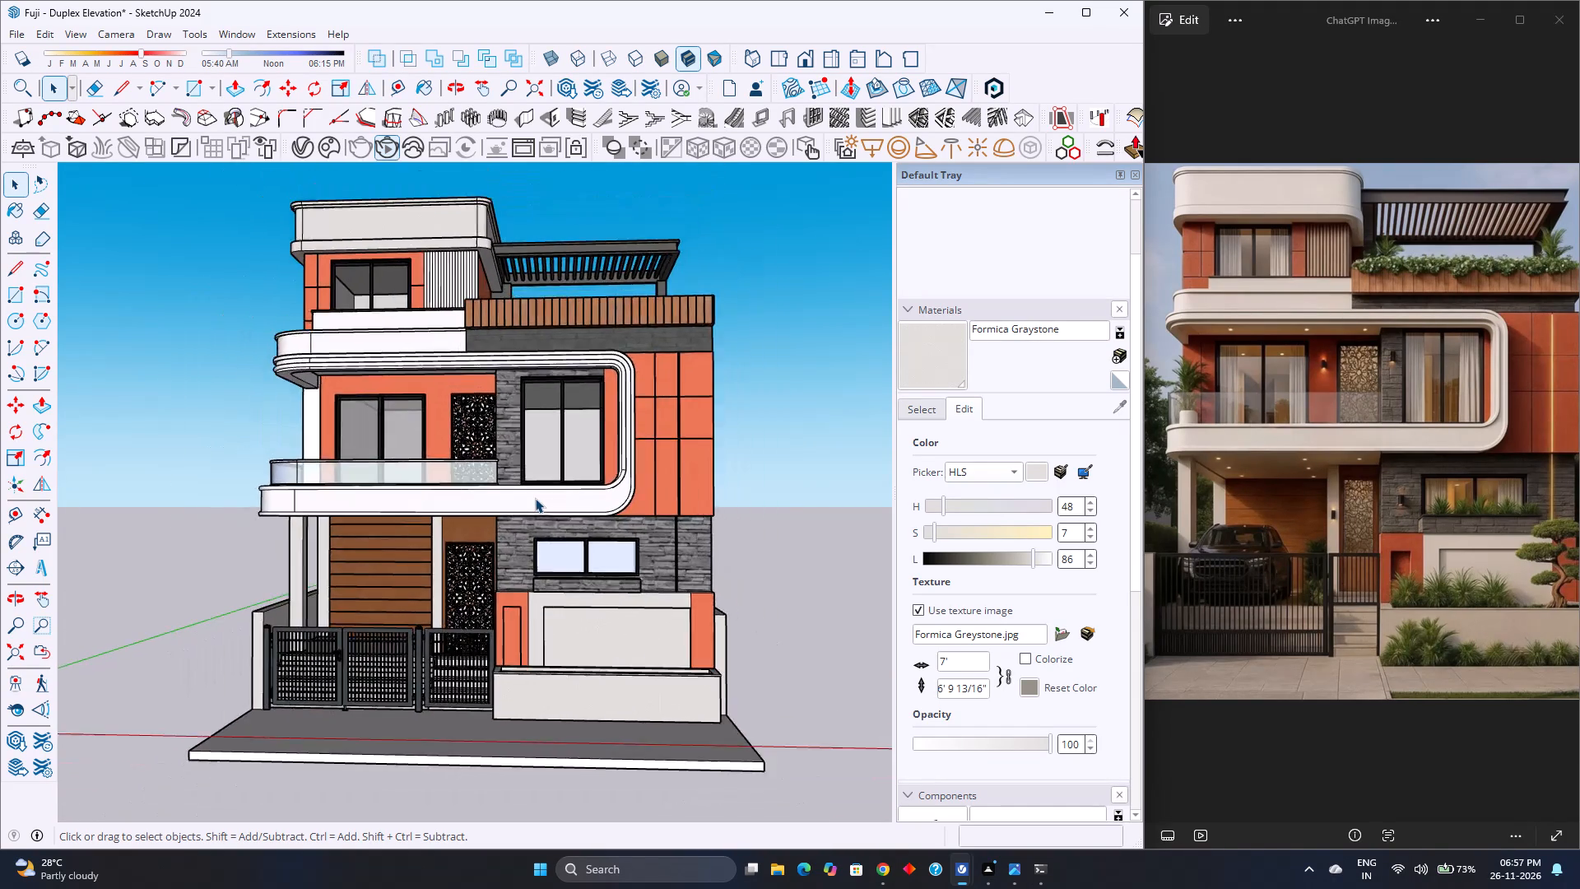
{"action": "scroll", "coordinate": [535, 498], "scroll_direction": "up", "scroll_amount": 4}
{"action": "scroll", "coordinate": [535, 498], "scroll_direction": "down", "scroll_amount": 2}
{"action": "scroll", "coordinate": [535, 498], "scroll_direction": "up", "scroll_amount": 2}
{"action": "scroll", "coordinate": [535, 498], "scroll_direction": "down", "scroll_amount": 4}
{"action": "scroll", "coordinate": [535, 498], "scroll_direction": "up", "scroll_amount": 4}
{"action": "scroll", "coordinate": [535, 498], "scroll_direction": "down", "scroll_amount": 3}
{"action": "scroll", "coordinate": [535, 498], "scroll_direction": "up", "scroll_amount": 2}
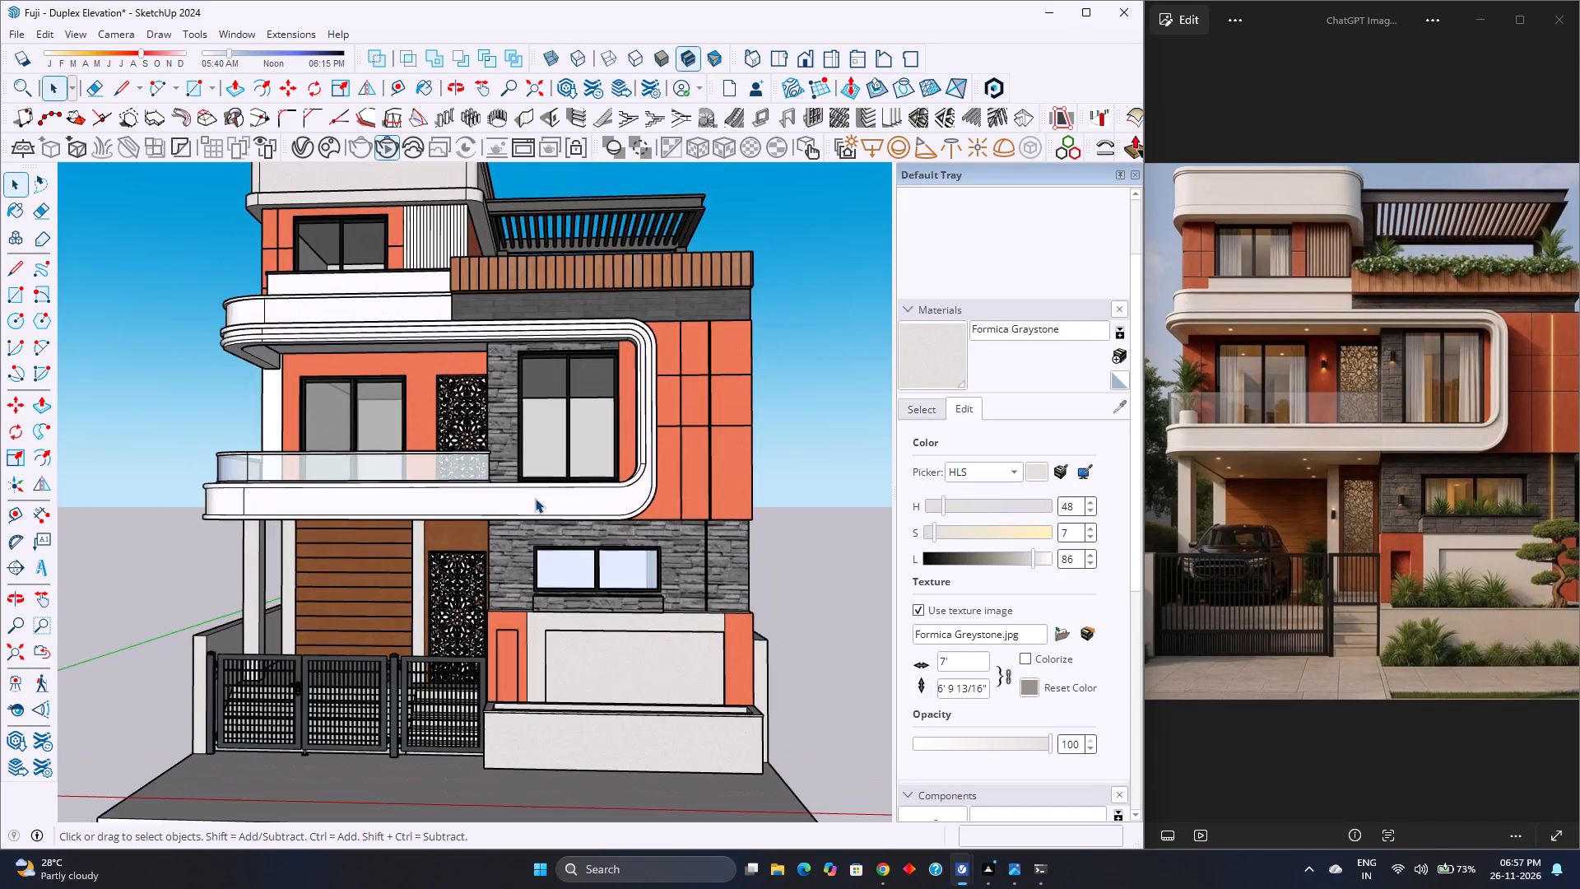
{"action": "scroll", "coordinate": [535, 498], "scroll_direction": "down", "scroll_amount": 4}
{"action": "scroll", "coordinate": [535, 498], "scroll_direction": "up", "scroll_amount": 5}
{"action": "scroll", "coordinate": [535, 498], "scroll_direction": "down", "scroll_amount": 3}
{"action": "scroll", "coordinate": [535, 498], "scroll_direction": "up", "scroll_amount": 3}
{"action": "scroll", "coordinate": [535, 498], "scroll_direction": "down", "scroll_amount": 5}
{"action": "scroll", "coordinate": [535, 498], "scroll_direction": "up", "scroll_amount": 4}
{"action": "scroll", "coordinate": [535, 498], "scroll_direction": "down", "scroll_amount": 4}
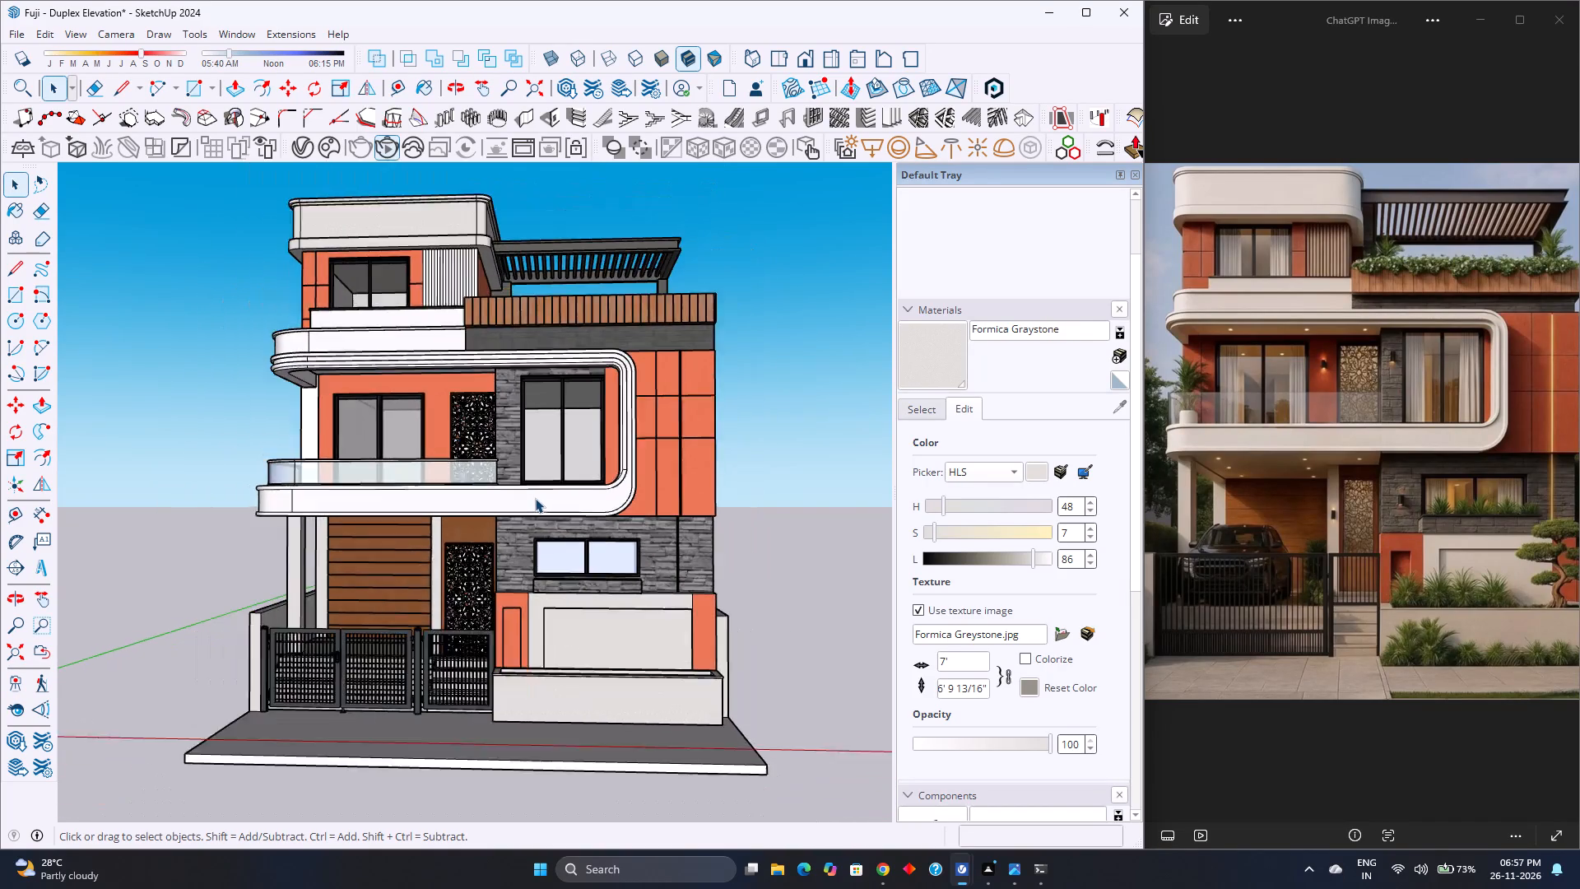
{"action": "scroll", "coordinate": [535, 498], "scroll_direction": "up", "scroll_amount": 4}
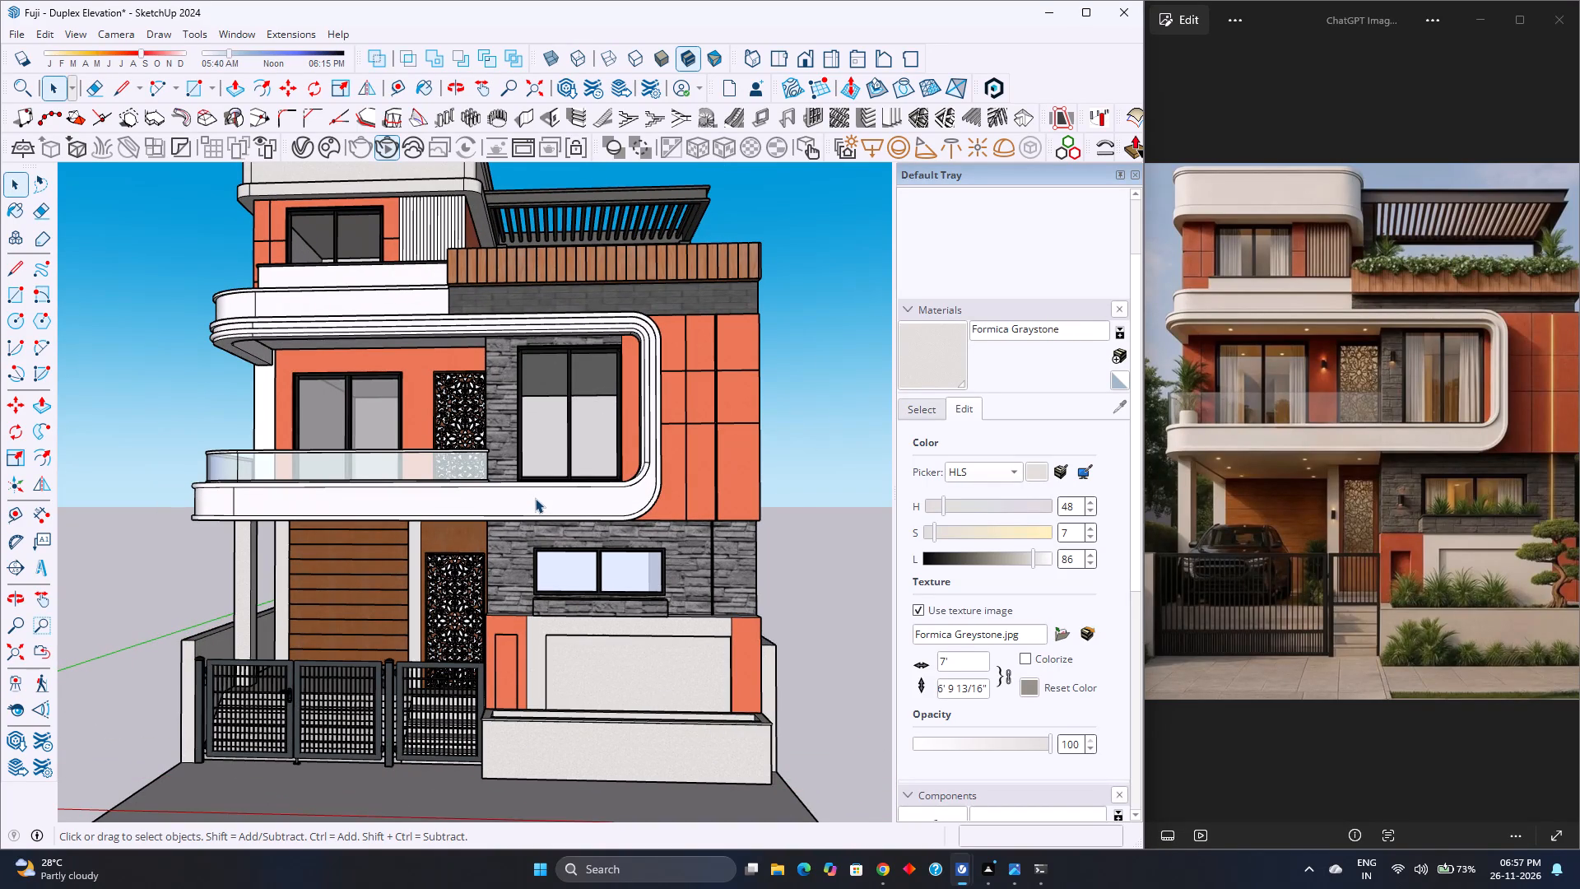
{"action": "scroll", "coordinate": [535, 498], "scroll_direction": "up", "scroll_amount": 1}
{"action": "scroll", "coordinate": [535, 498], "scroll_direction": "down", "scroll_amount": 5}
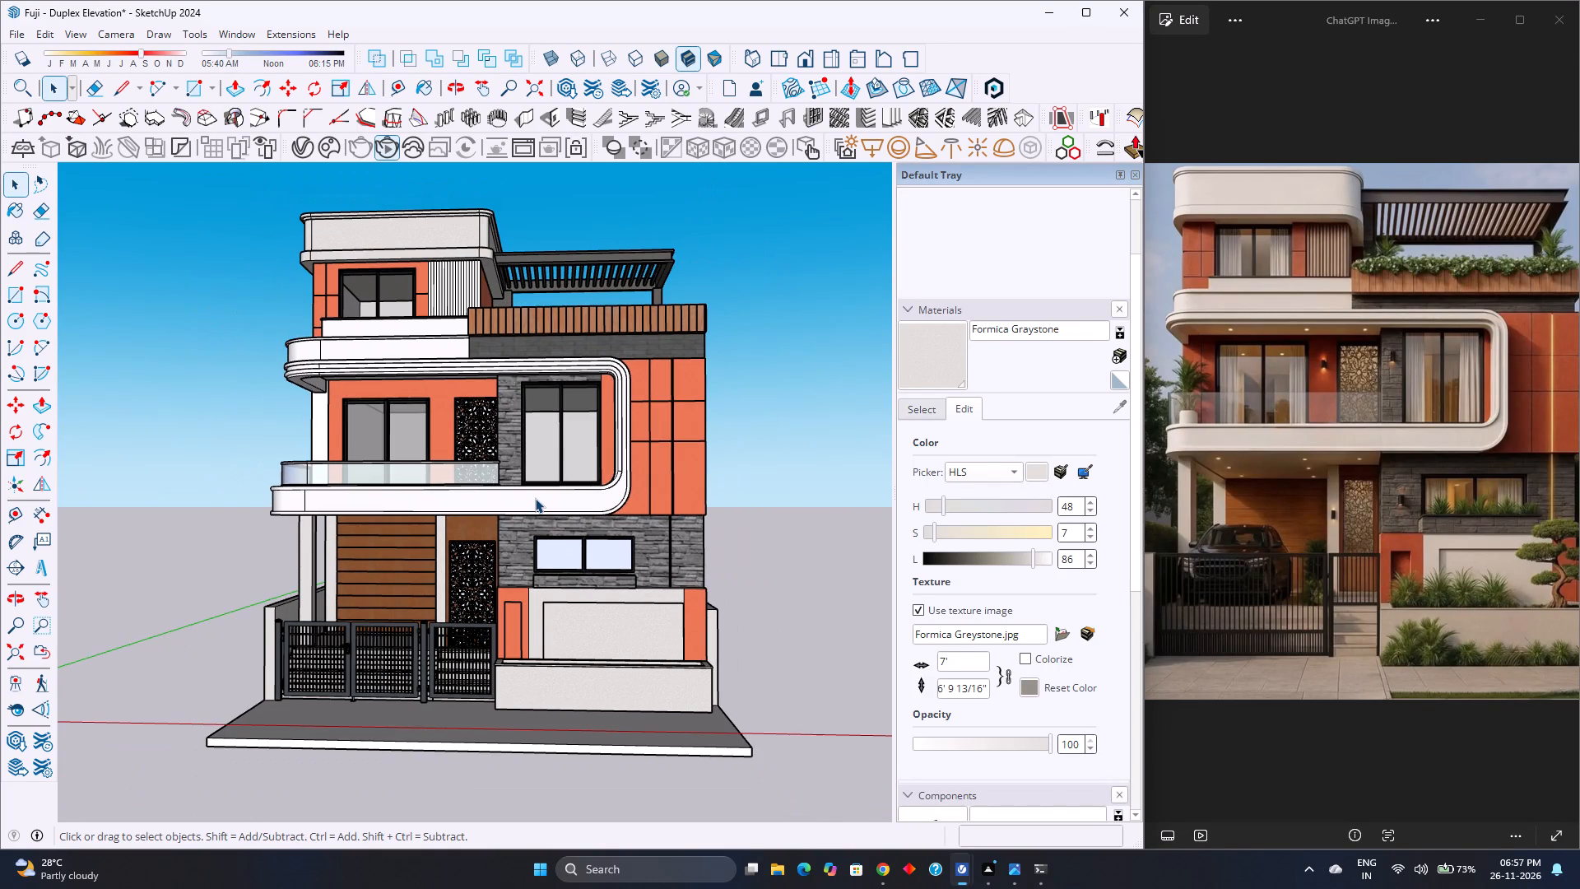
{"action": "scroll", "coordinate": [535, 498], "scroll_direction": "up", "scroll_amount": 4}
{"action": "scroll", "coordinate": [535, 498], "scroll_direction": "down", "scroll_amount": 4}
{"action": "scroll", "coordinate": [535, 498], "scroll_direction": "up", "scroll_amount": 3}
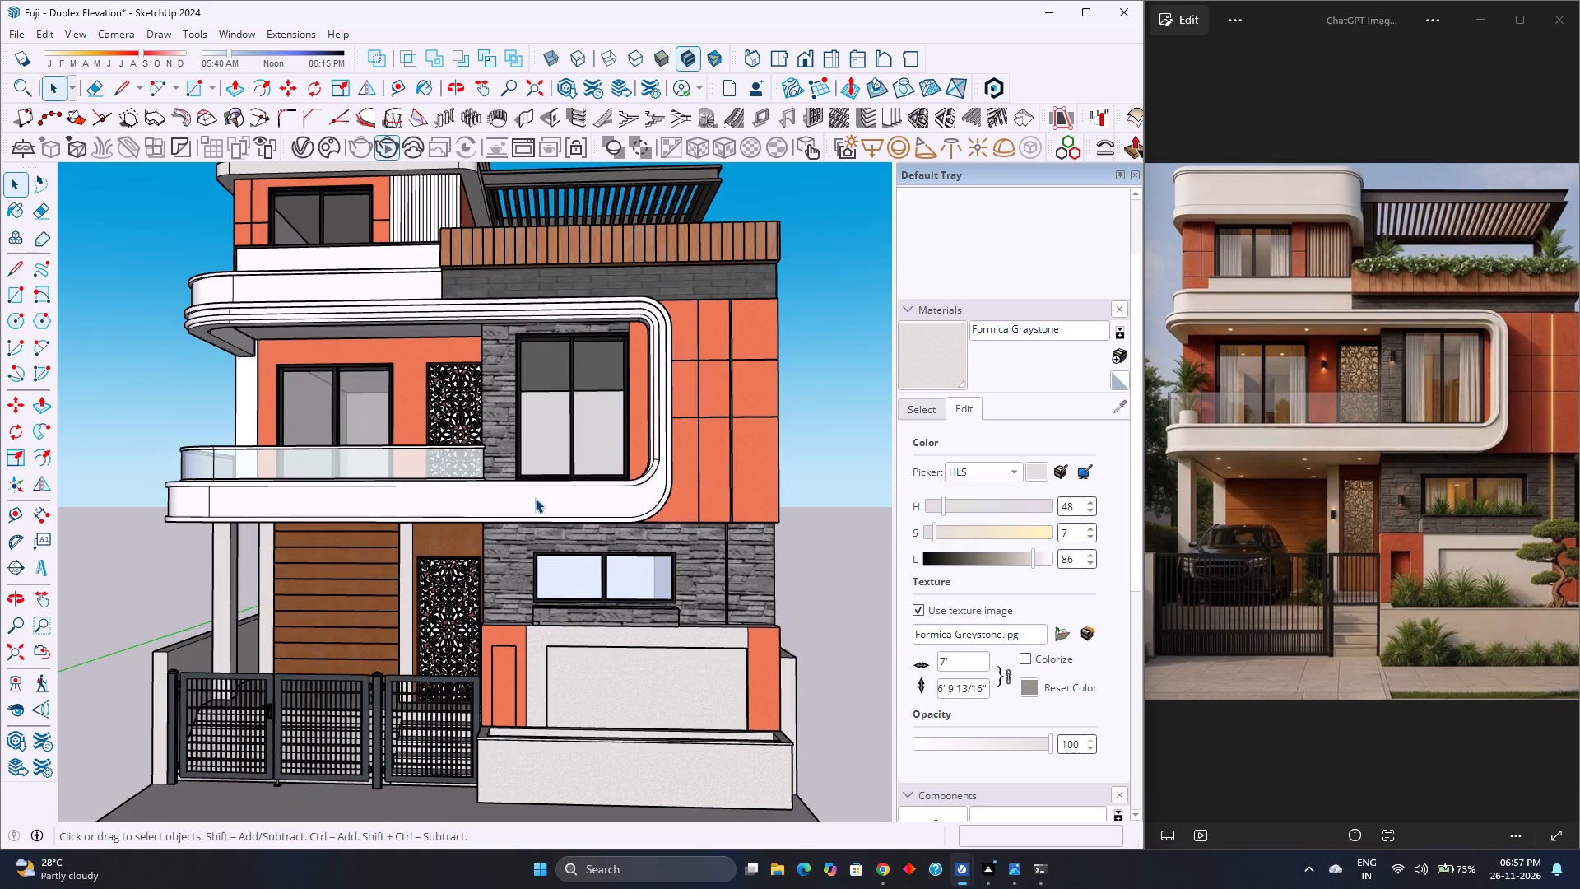
{"action": "scroll", "coordinate": [535, 498], "scroll_direction": "down", "scroll_amount": 3}
{"action": "scroll", "coordinate": [535, 498], "scroll_direction": "up", "scroll_amount": 3}
{"action": "scroll", "coordinate": [535, 498], "scroll_direction": "down", "scroll_amount": 4}
{"action": "scroll", "coordinate": [535, 498], "scroll_direction": "up", "scroll_amount": 4}
{"action": "scroll", "coordinate": [535, 498], "scroll_direction": "down", "scroll_amount": 5}
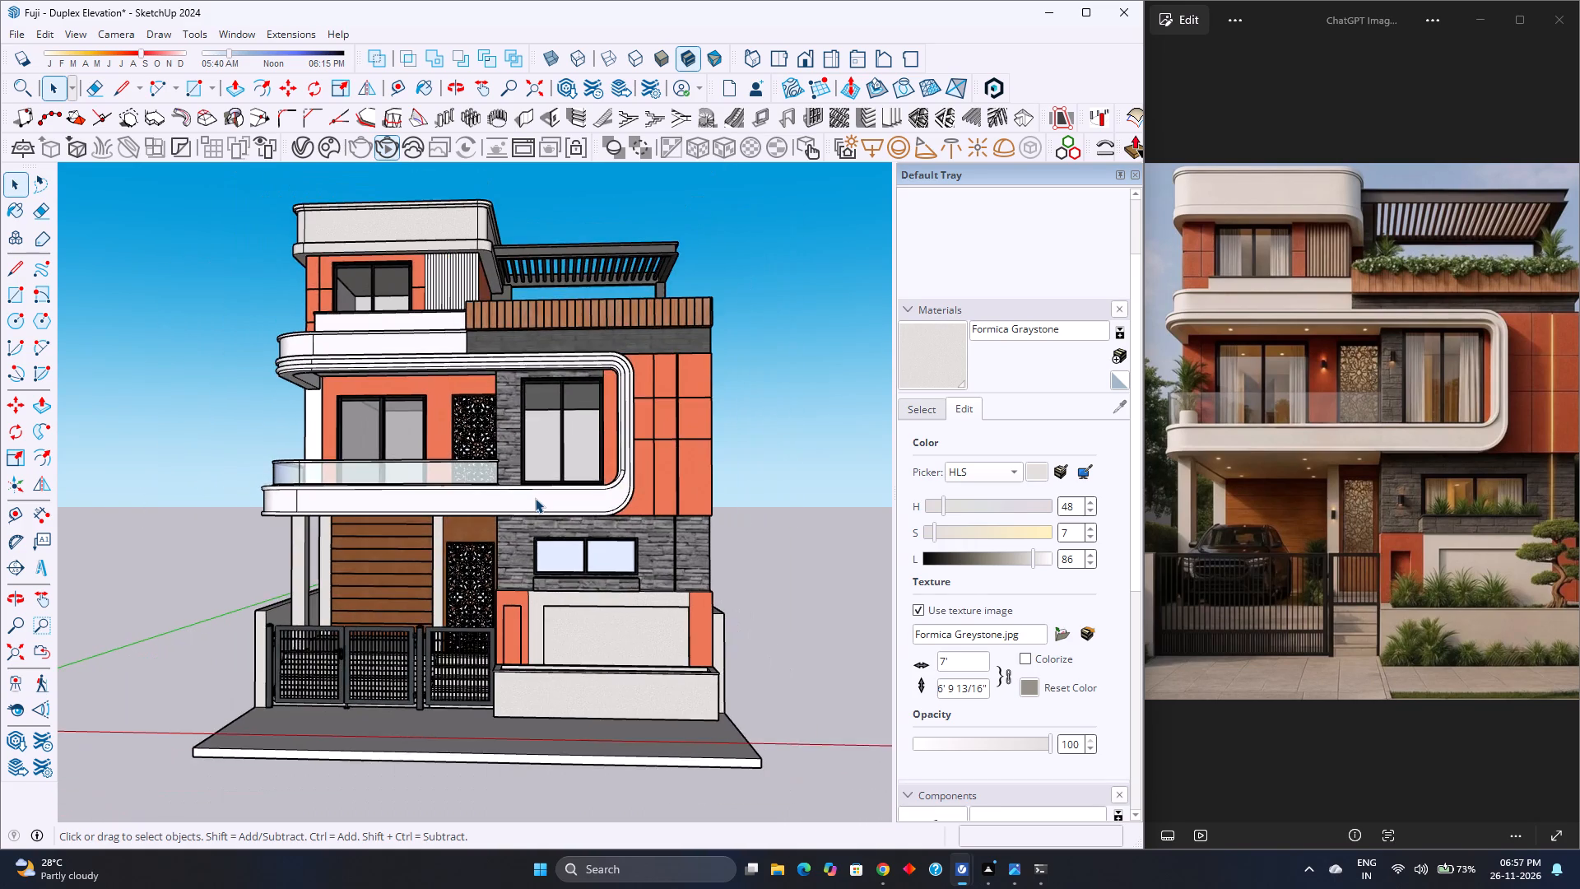
{"action": "scroll", "coordinate": [535, 498], "scroll_direction": "down", "scroll_amount": 5}
{"action": "scroll", "coordinate": [535, 498], "scroll_direction": "up", "scroll_amount": 5}
{"action": "scroll", "coordinate": [535, 498], "scroll_direction": "down", "scroll_amount": 5}
{"action": "scroll", "coordinate": [535, 498], "scroll_direction": "up", "scroll_amount": 4}
{"action": "scroll", "coordinate": [535, 498], "scroll_direction": "down", "scroll_amount": 5}
{"action": "scroll", "coordinate": [535, 498], "scroll_direction": "up", "scroll_amount": 2}
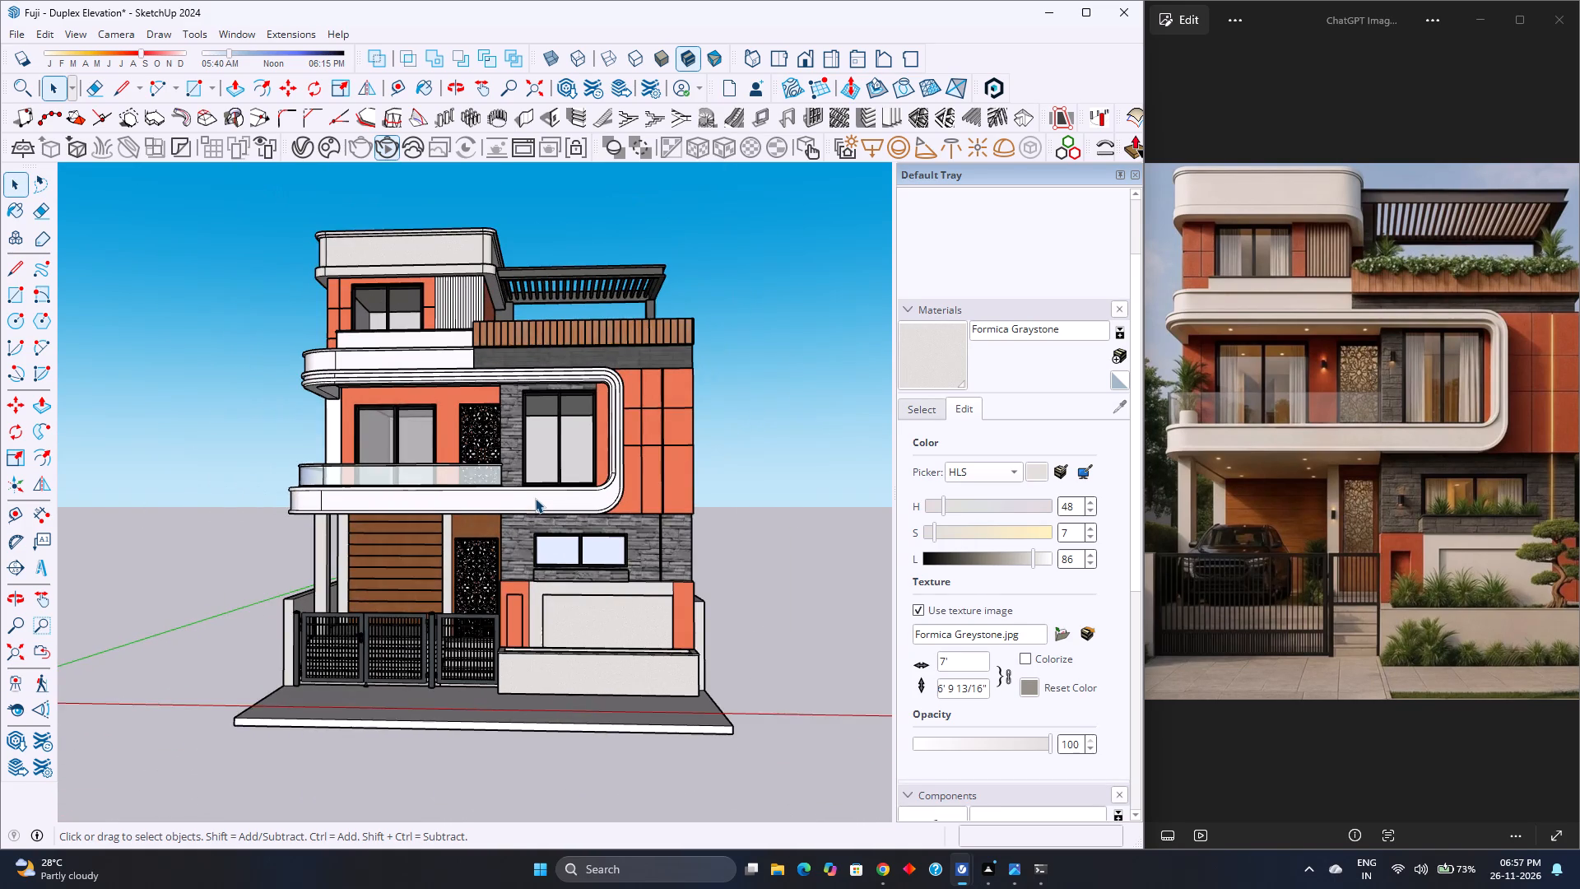
Paint the white wall strip at the outer edge of the first-floor balcony facade with the in-model Formica Beige material.
{"action": "scroll", "coordinate": [535, 498], "scroll_direction": "up", "scroll_amount": 8}
{"action": "scroll", "coordinate": [559, 547], "scroll_direction": "down", "scroll_amount": 4}
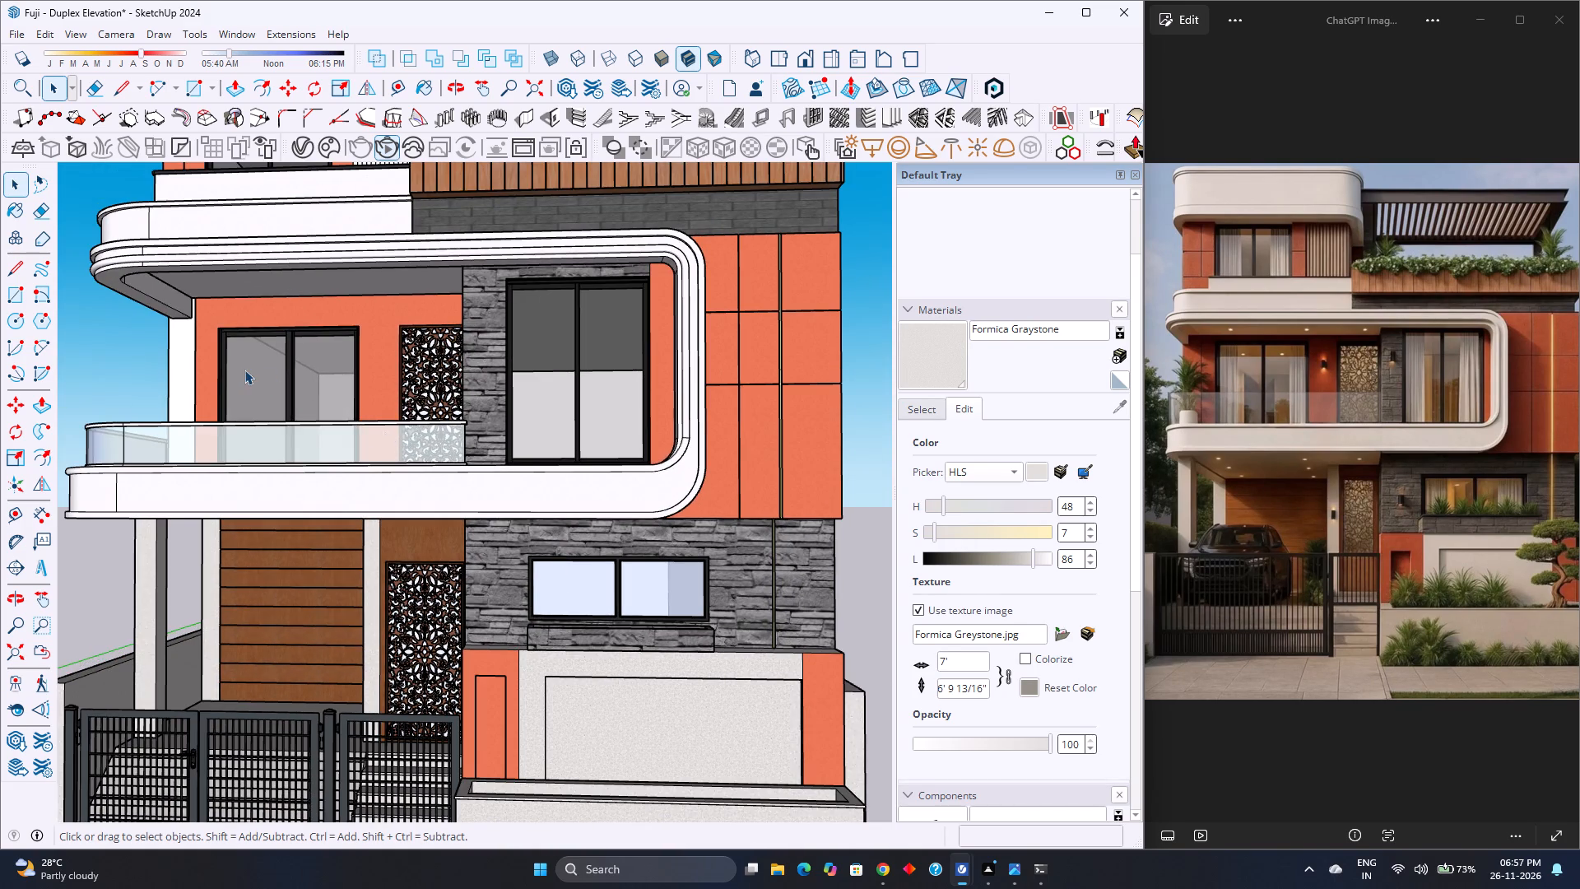
{"action": "scroll", "coordinate": [243, 370], "scroll_direction": "up", "scroll_amount": 4}
{"action": "middle_click_drag", "start_coordinate": [243, 369], "coordinate": [328, 377]}
{"action": "middle_click", "coordinate": [328, 377]}
{"action": "scroll", "coordinate": [328, 377], "scroll_direction": "down", "scroll_amount": 3}
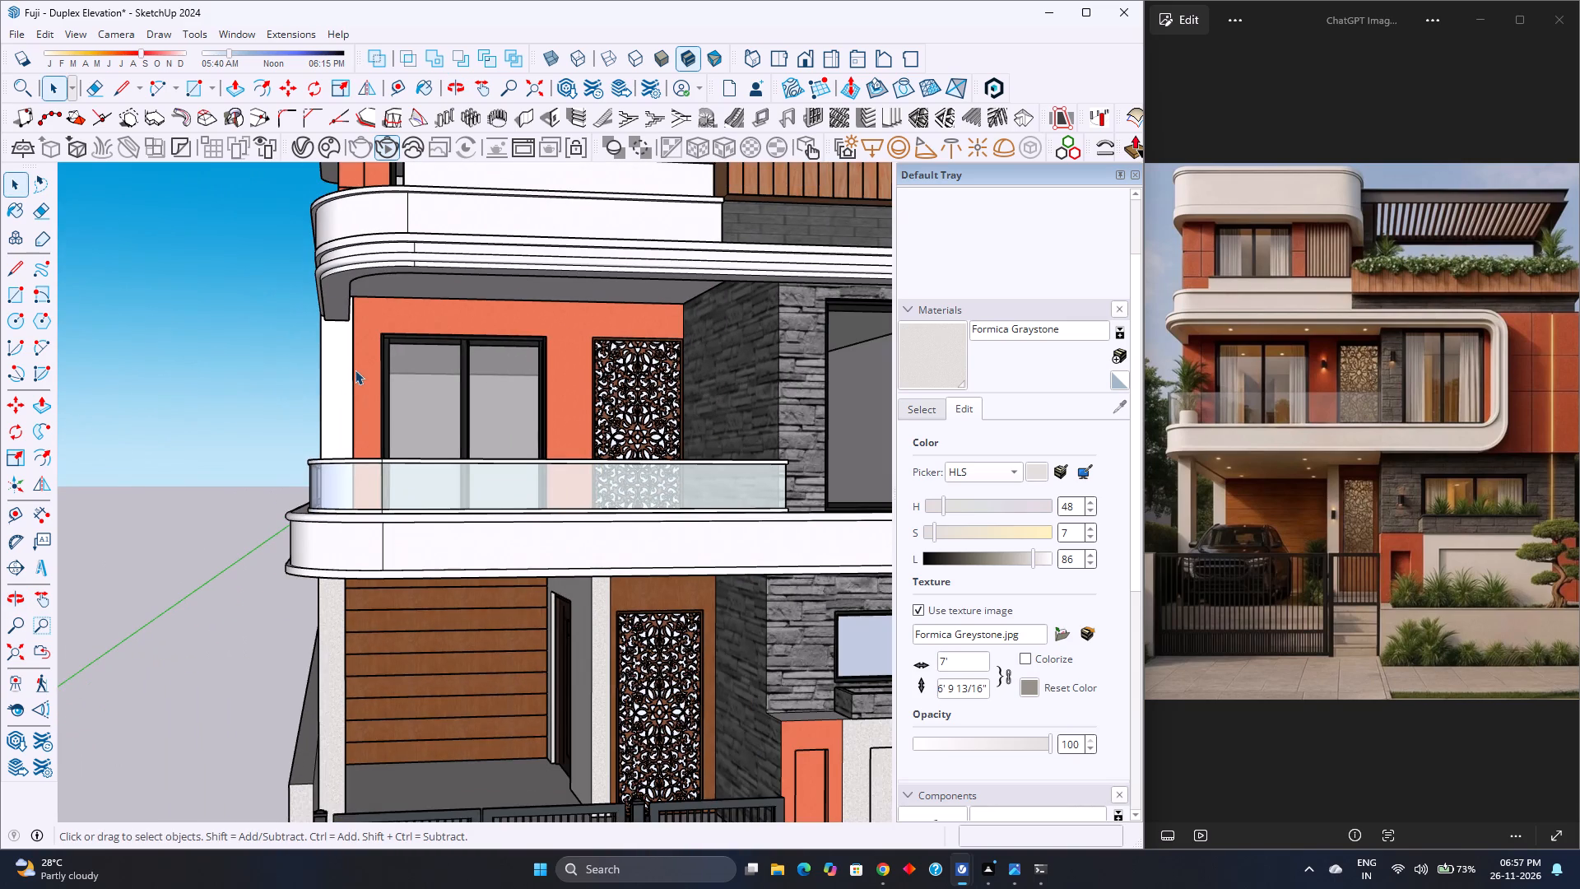
{"action": "double_click", "coordinate": [341, 365]}
{"action": "scroll", "coordinate": [341, 364], "scroll_direction": "up", "scroll_amount": 4}
{"action": "left_click", "coordinate": [341, 364]}
{"action": "scroll", "coordinate": [341, 364], "scroll_direction": "up", "scroll_amount": 2}
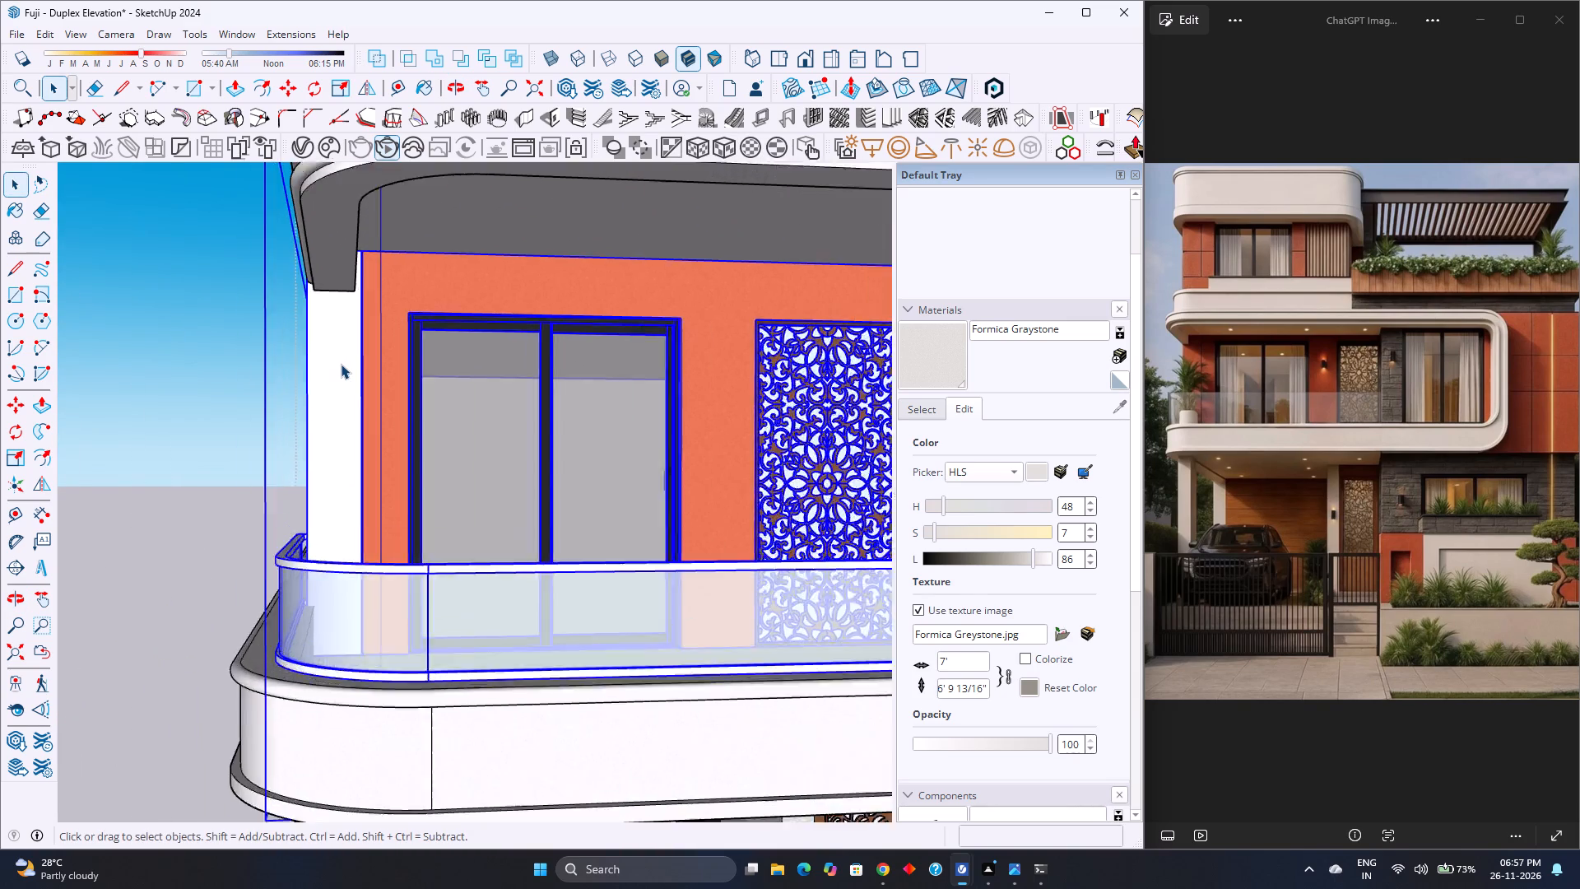
{"action": "scroll", "coordinate": [341, 364], "scroll_direction": "up", "scroll_amount": 2}
{"action": "double_click", "coordinate": [341, 364]}
{"action": "scroll", "coordinate": [341, 364], "scroll_direction": "up", "scroll_amount": 4}
{"action": "left_click", "coordinate": [341, 364]}
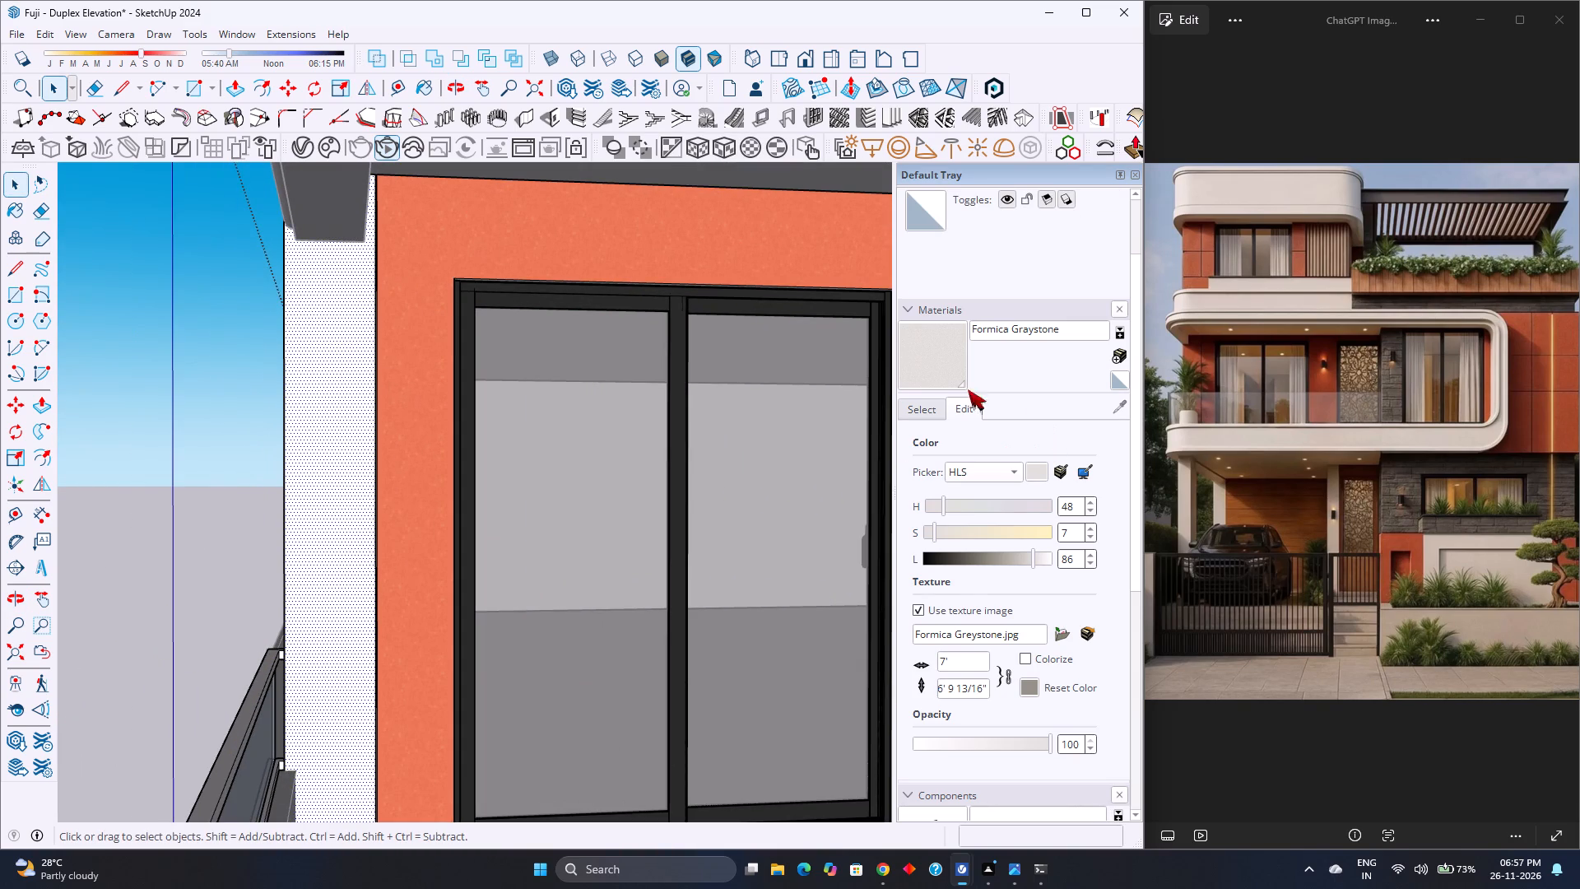
{"action": "left_click", "coordinate": [915, 398]}
{"action": "left_click", "coordinate": [975, 431]}
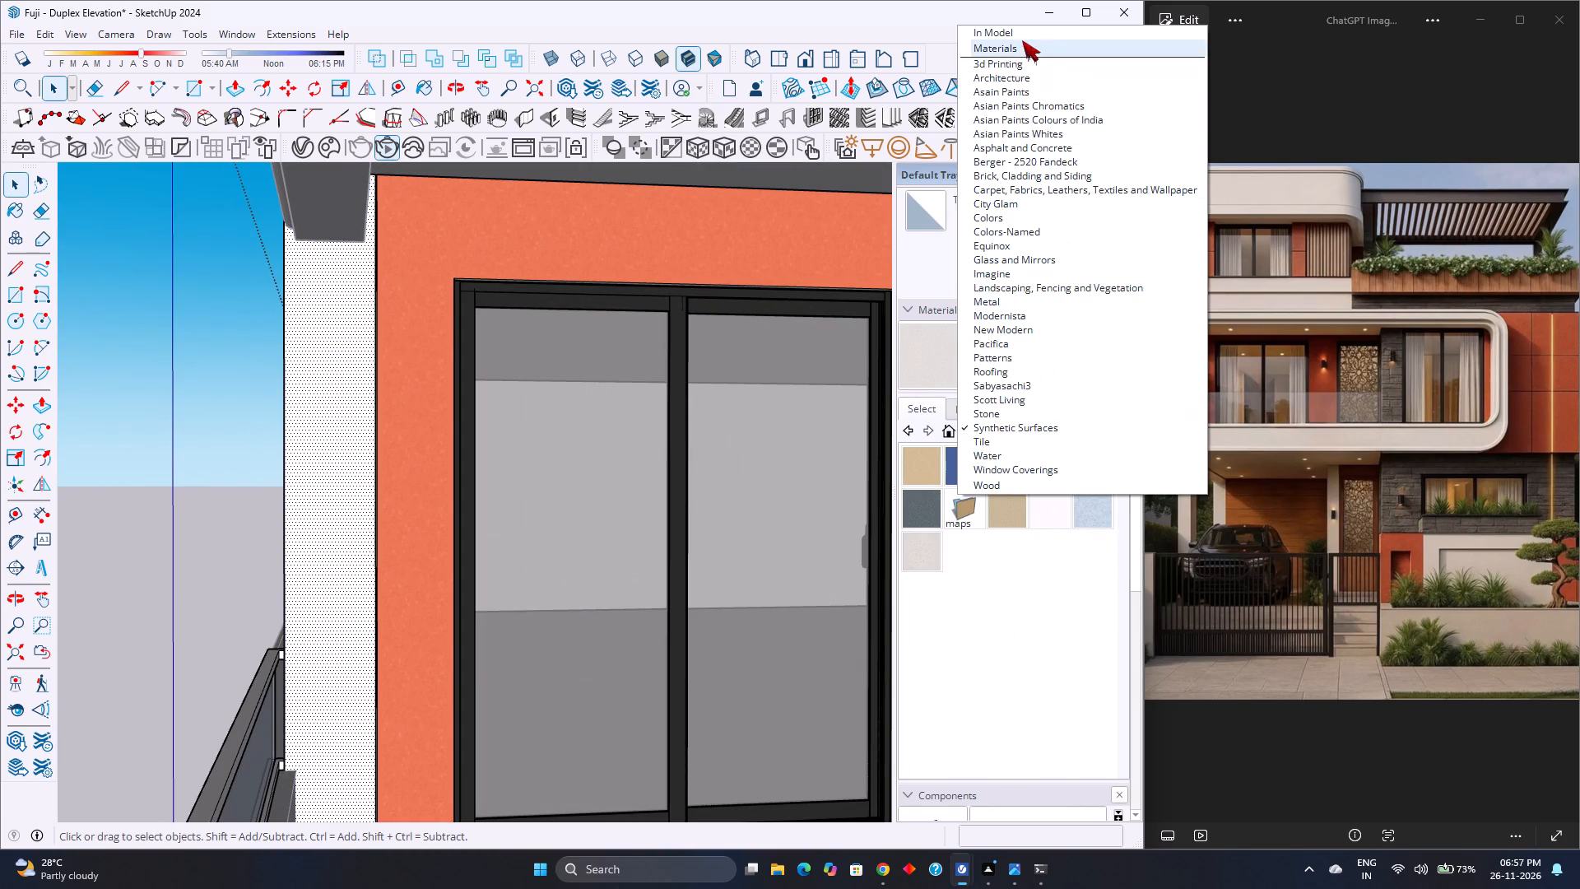
{"action": "left_click", "coordinate": [1020, 34]}
{"action": "left_click", "coordinate": [964, 628]}
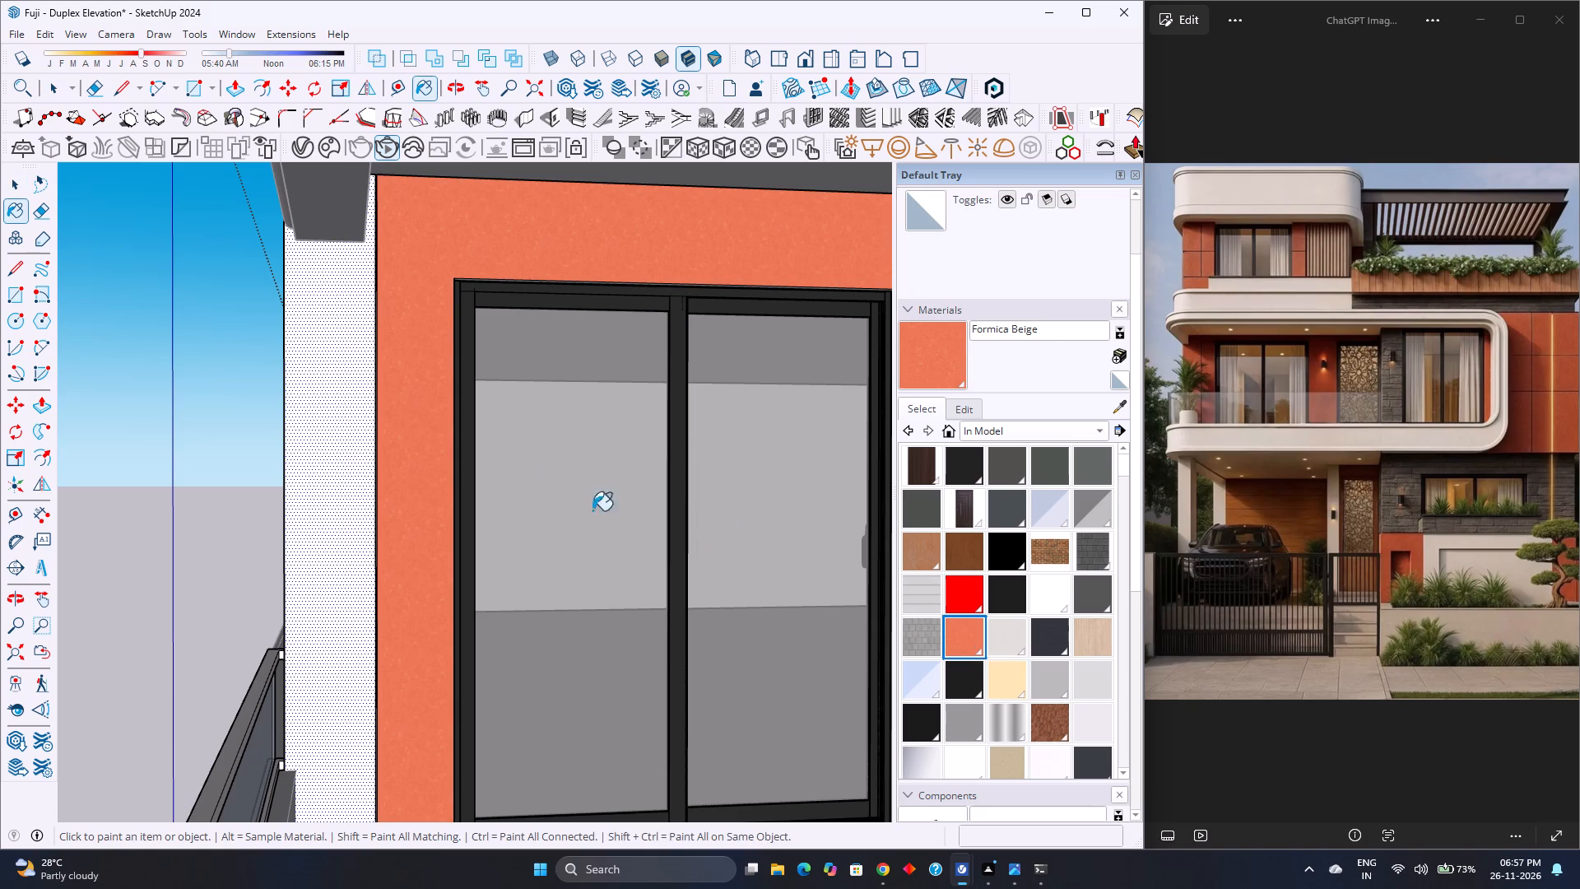
{"action": "left_click", "coordinate": [350, 358]}
{"action": "key", "text": "space"}
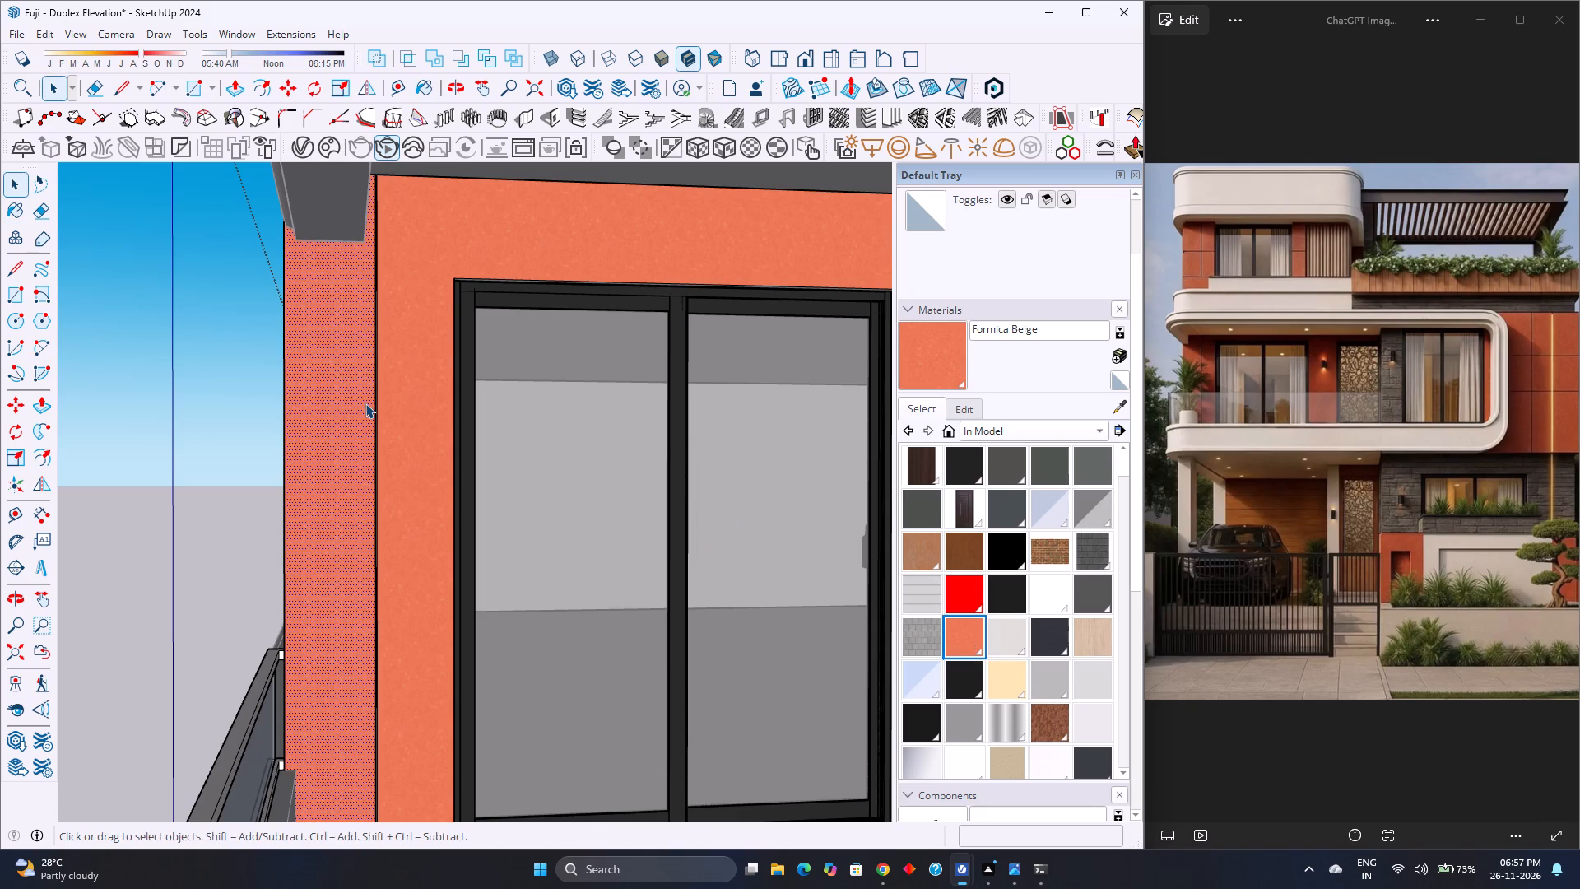
{"action": "left_click", "coordinate": [182, 467]}
Examine the first-floor balcony facade against the reference image, and leave the open first-floor group.
{"action": "scroll", "coordinate": [224, 540], "scroll_direction": "down", "scroll_amount": 12}
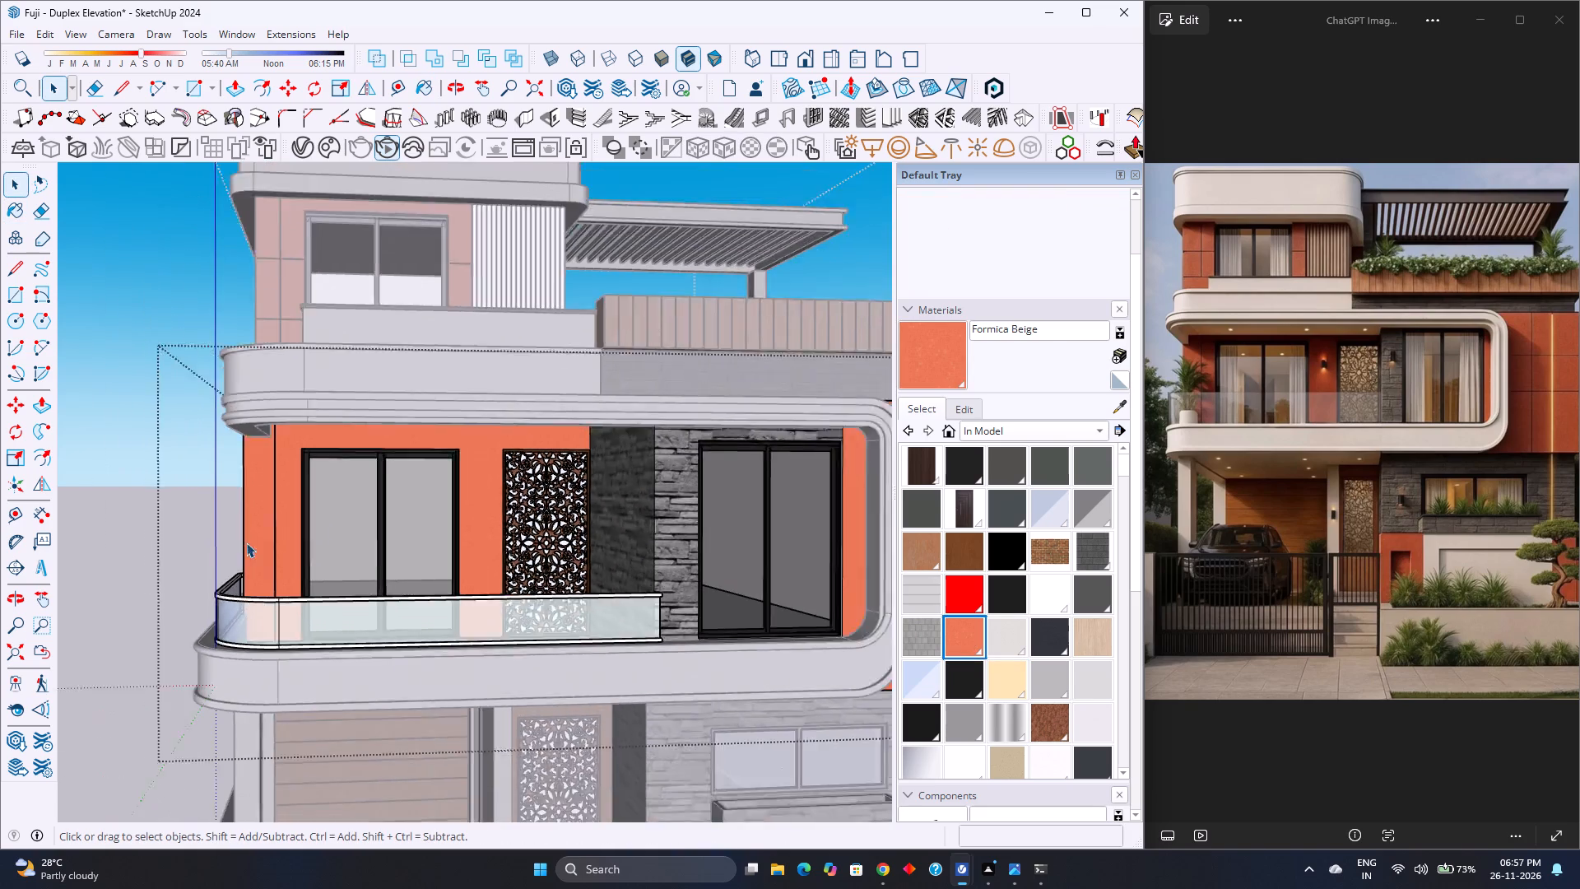
{"action": "scroll", "coordinate": [472, 533], "scroll_direction": "down", "scroll_amount": 4}
{"action": "scroll", "coordinate": [472, 532], "scroll_direction": "up", "scroll_amount": 3}
{"action": "scroll", "coordinate": [472, 529], "scroll_direction": "down", "scroll_amount": 2}
{"action": "scroll", "coordinate": [472, 529], "scroll_direction": "up", "scroll_amount": 2}
{"action": "scroll", "coordinate": [472, 529], "scroll_direction": "down", "scroll_amount": 4}
{"action": "scroll", "coordinate": [472, 529], "scroll_direction": "up", "scroll_amount": 4}
{"action": "scroll", "coordinate": [472, 529], "scroll_direction": "down", "scroll_amount": 2}
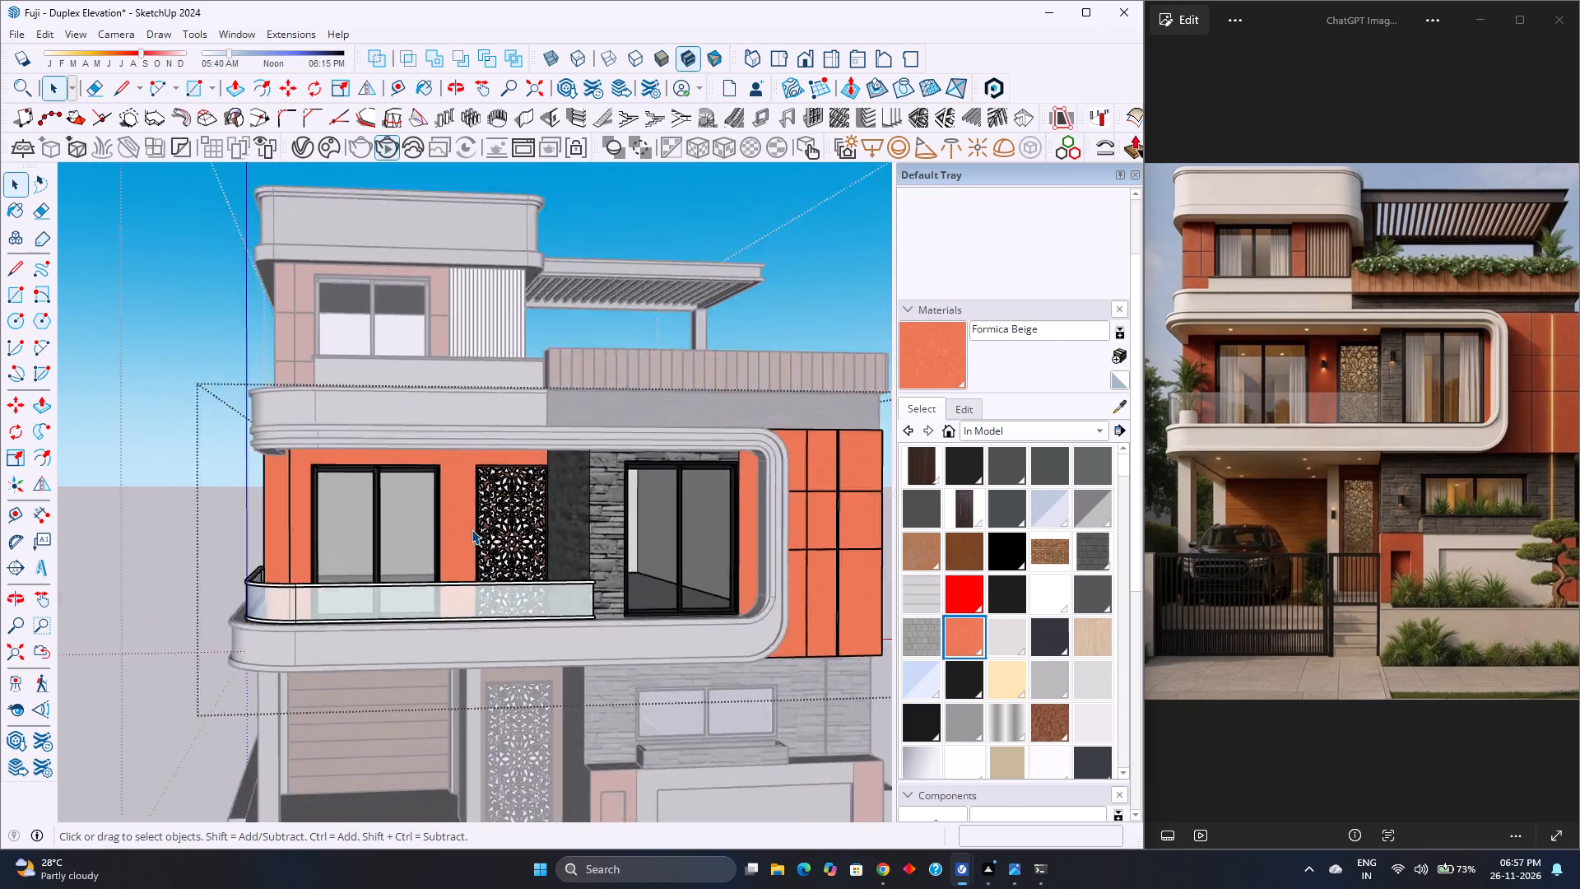
{"action": "scroll", "coordinate": [472, 529], "scroll_direction": "down", "scroll_amount": 2}
{"action": "scroll", "coordinate": [472, 529], "scroll_direction": "up", "scroll_amount": 3}
{"action": "scroll", "coordinate": [472, 529], "scroll_direction": "down", "scroll_amount": 3}
{"action": "scroll", "coordinate": [472, 529], "scroll_direction": "up", "scroll_amount": 3}
{"action": "scroll", "coordinate": [472, 529], "scroll_direction": "down", "scroll_amount": 3}
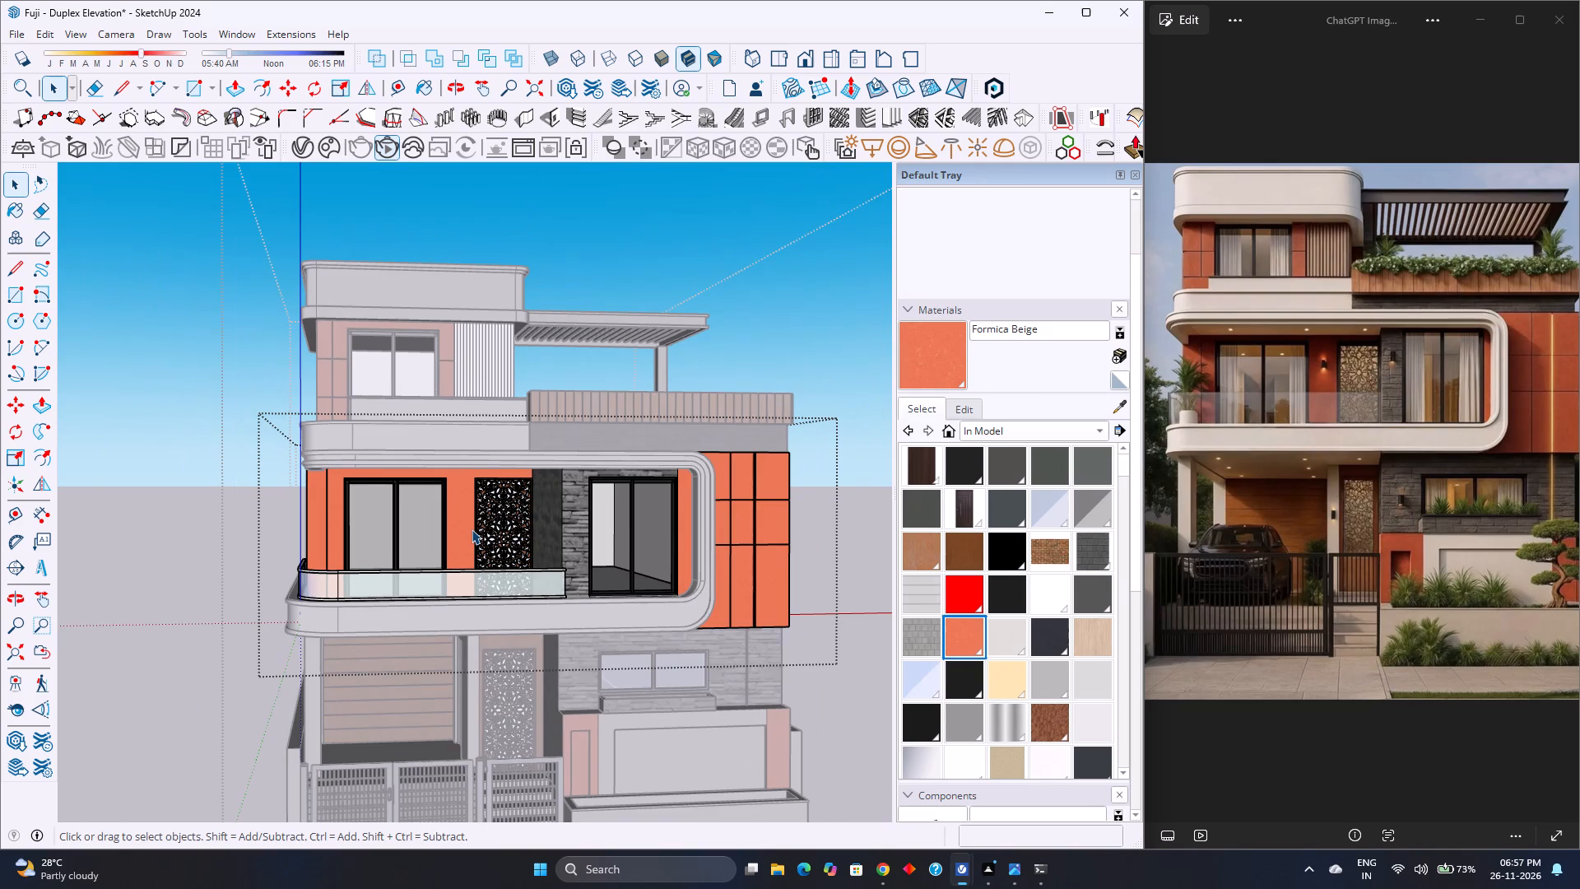
{"action": "scroll", "coordinate": [472, 529], "scroll_direction": "up", "scroll_amount": 4}
{"action": "scroll", "coordinate": [472, 529], "scroll_direction": "down", "scroll_amount": 4}
{"action": "scroll", "coordinate": [472, 529], "scroll_direction": "up", "scroll_amount": 3}
{"action": "scroll", "coordinate": [472, 529], "scroll_direction": "down", "scroll_amount": 3}
{"action": "scroll", "coordinate": [472, 529], "scroll_direction": "up", "scroll_amount": 3}
{"action": "scroll", "coordinate": [472, 529], "scroll_direction": "down", "scroll_amount": 3}
{"action": "scroll", "coordinate": [472, 529], "scroll_direction": "up", "scroll_amount": 3}
{"action": "scroll", "coordinate": [472, 529], "scroll_direction": "down", "scroll_amount": 4}
{"action": "scroll", "coordinate": [472, 529], "scroll_direction": "up", "scroll_amount": 2}
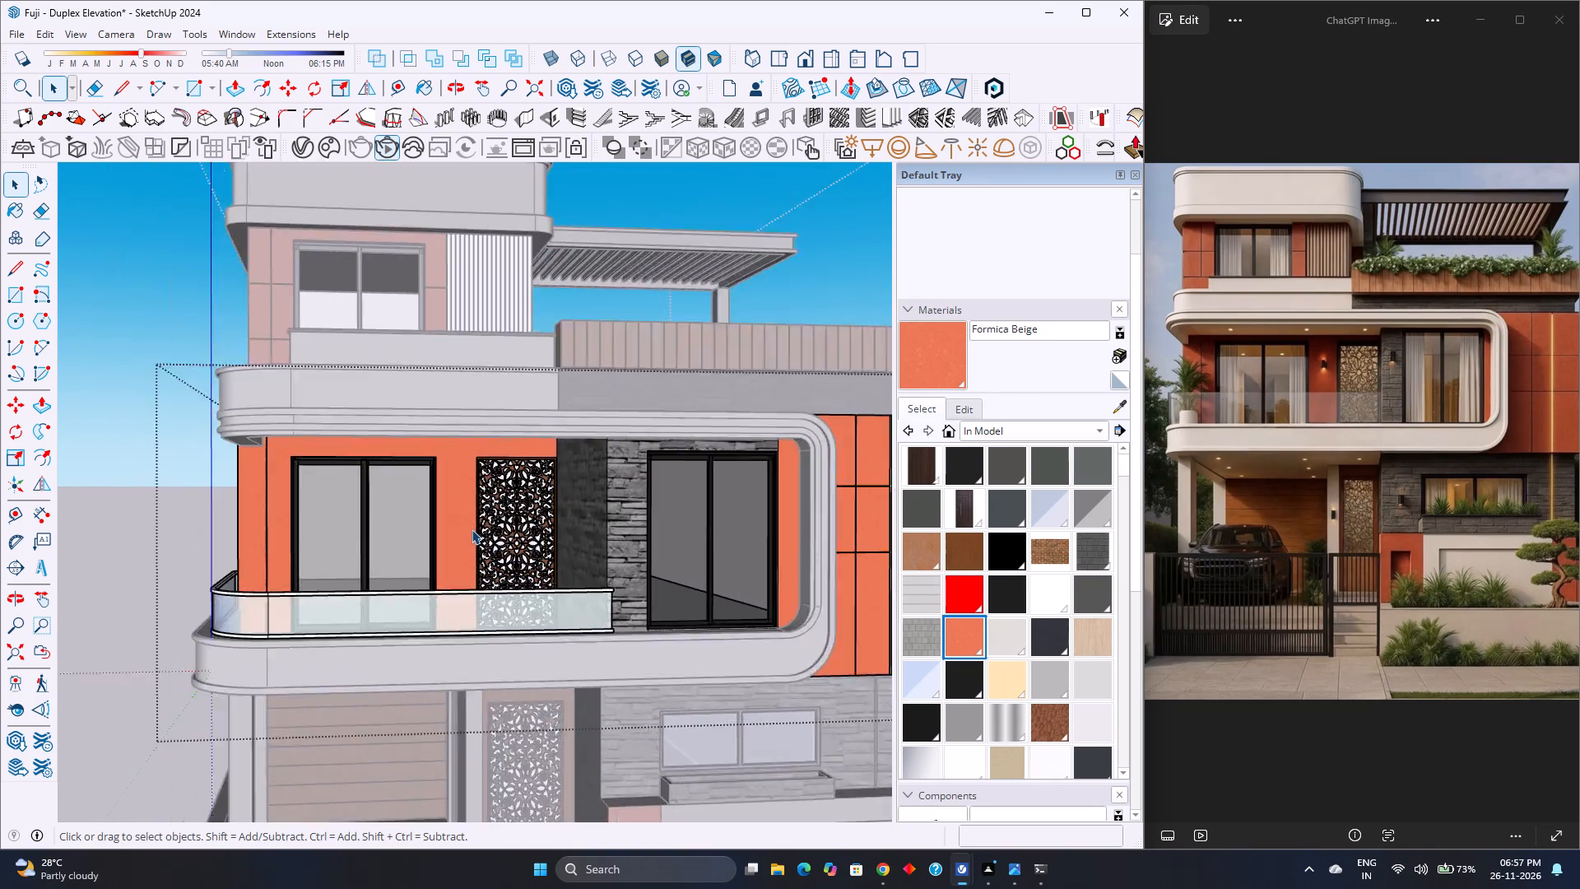
{"action": "scroll", "coordinate": [472, 529], "scroll_direction": "up", "scroll_amount": 1}
{"action": "scroll", "coordinate": [472, 529], "scroll_direction": "down", "scroll_amount": 3}
{"action": "scroll", "coordinate": [472, 529], "scroll_direction": "up", "scroll_amount": 3}
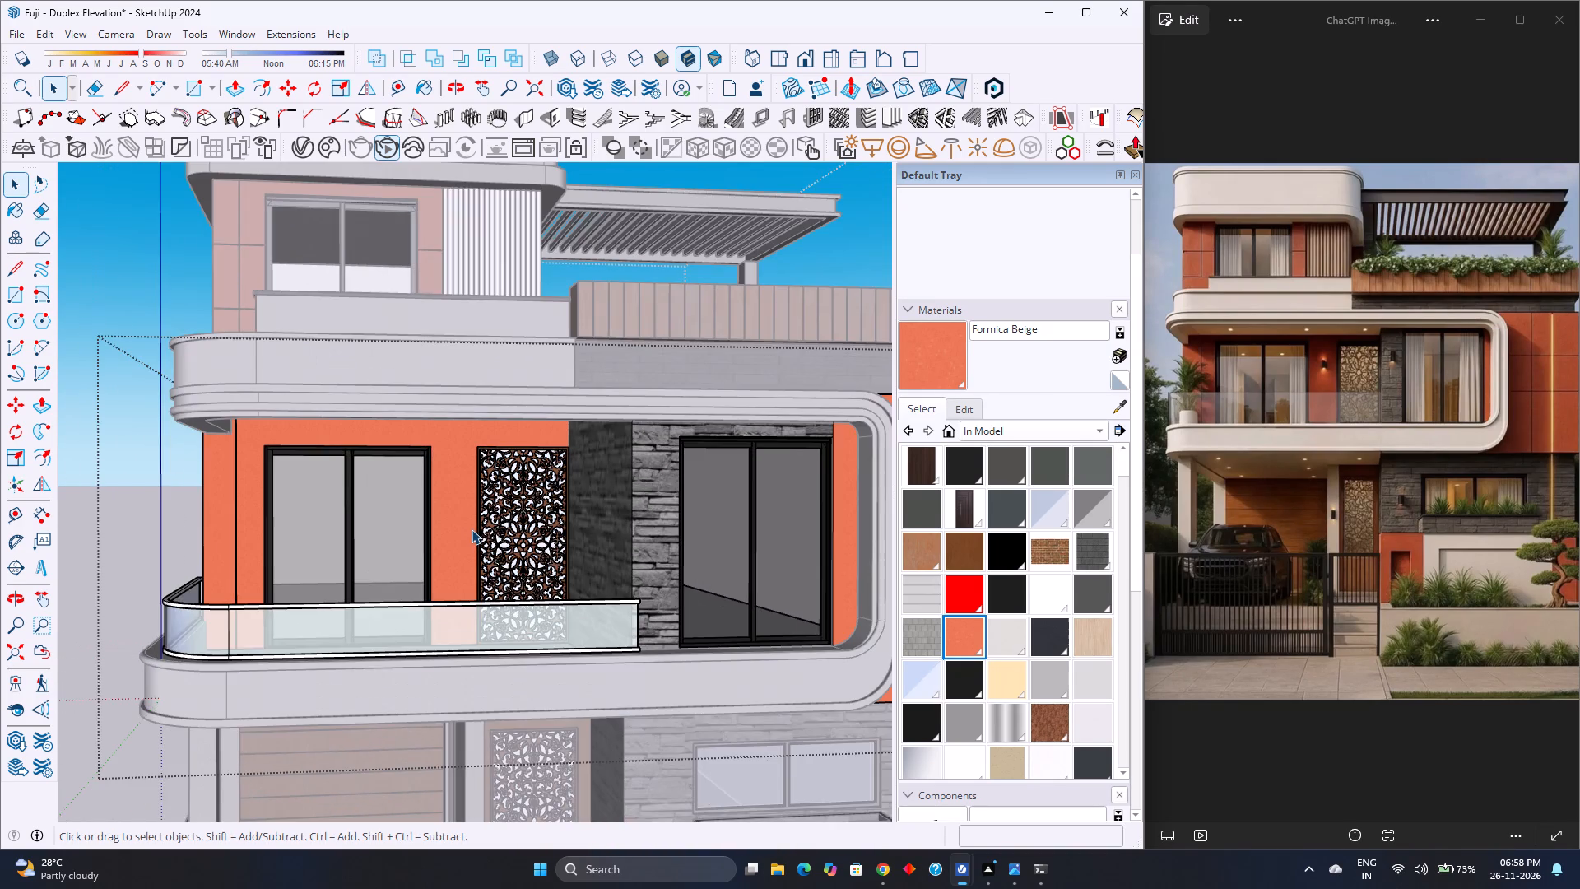
{"action": "scroll", "coordinate": [472, 529], "scroll_direction": "down", "scroll_amount": 2}
{"action": "scroll", "coordinate": [472, 529], "scroll_direction": "up", "scroll_amount": 3}
{"action": "scroll", "coordinate": [472, 529], "scroll_direction": "down", "scroll_amount": 3}
{"action": "scroll", "coordinate": [472, 529], "scroll_direction": "up", "scroll_amount": 3}
{"action": "scroll", "coordinate": [472, 529], "scroll_direction": "down", "scroll_amount": 3}
{"action": "scroll", "coordinate": [472, 529], "scroll_direction": "up", "scroll_amount": 3}
{"action": "scroll", "coordinate": [472, 529], "scroll_direction": "down", "scroll_amount": 4}
{"action": "scroll", "coordinate": [472, 529], "scroll_direction": "up", "scroll_amount": 4}
{"action": "scroll", "coordinate": [472, 529], "scroll_direction": "down", "scroll_amount": 4}
{"action": "scroll", "coordinate": [472, 529], "scroll_direction": "up", "scroll_amount": 3}
{"action": "scroll", "coordinate": [472, 529], "scroll_direction": "down", "scroll_amount": 3}
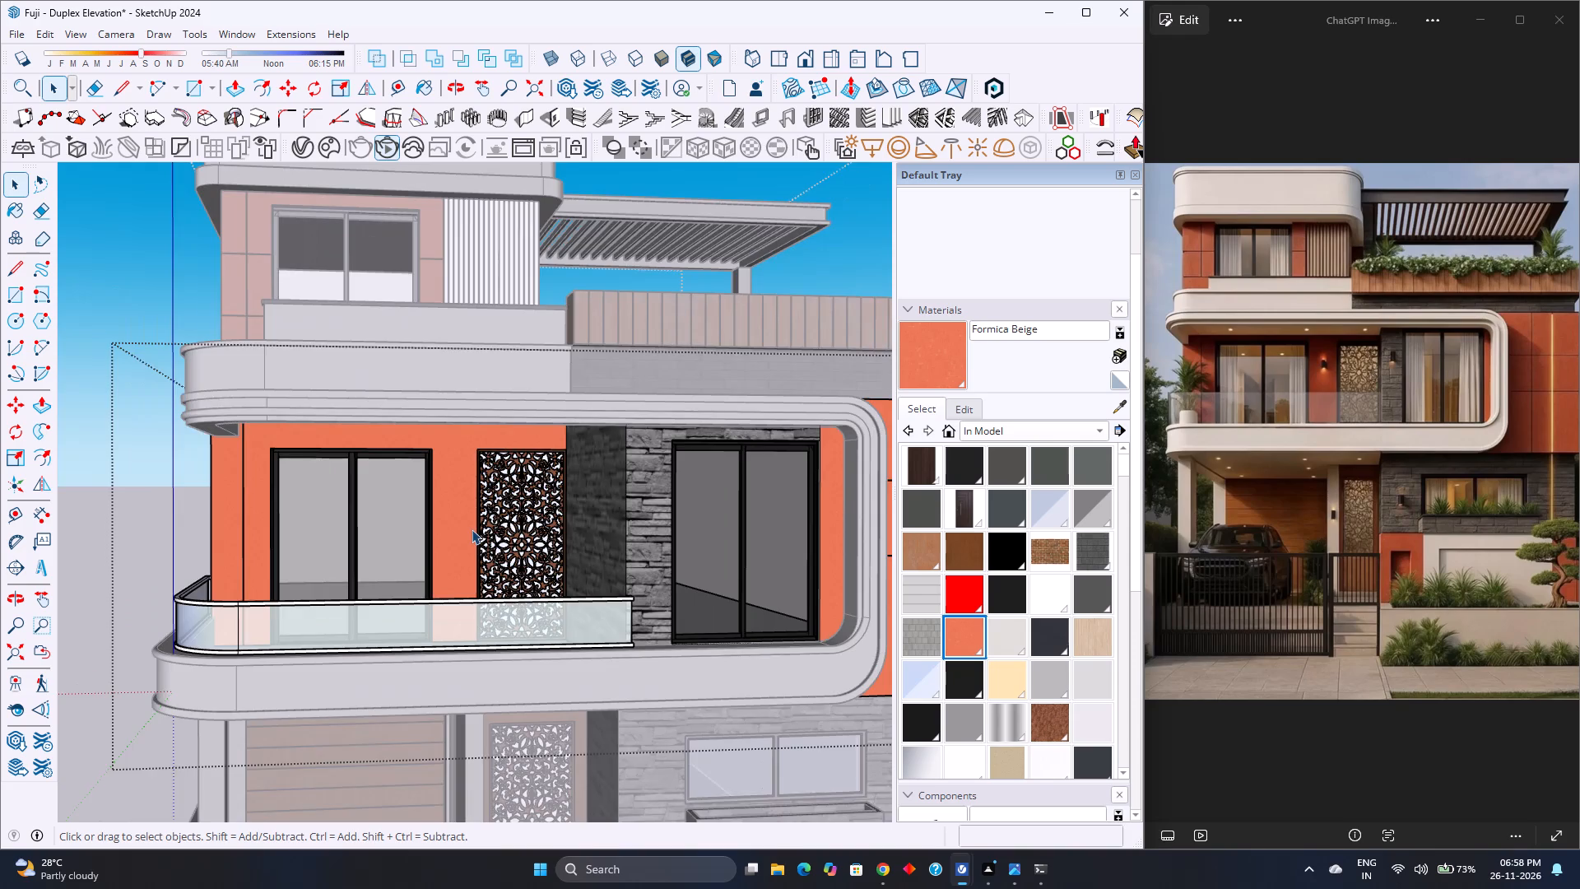
{"action": "scroll", "coordinate": [472, 529], "scroll_direction": "down", "scroll_amount": 1}
{"action": "scroll", "coordinate": [472, 529], "scroll_direction": "up", "scroll_amount": 3}
{"action": "scroll", "coordinate": [472, 529], "scroll_direction": "down", "scroll_amount": 10}
{"action": "left_click", "coordinate": [713, 385]}
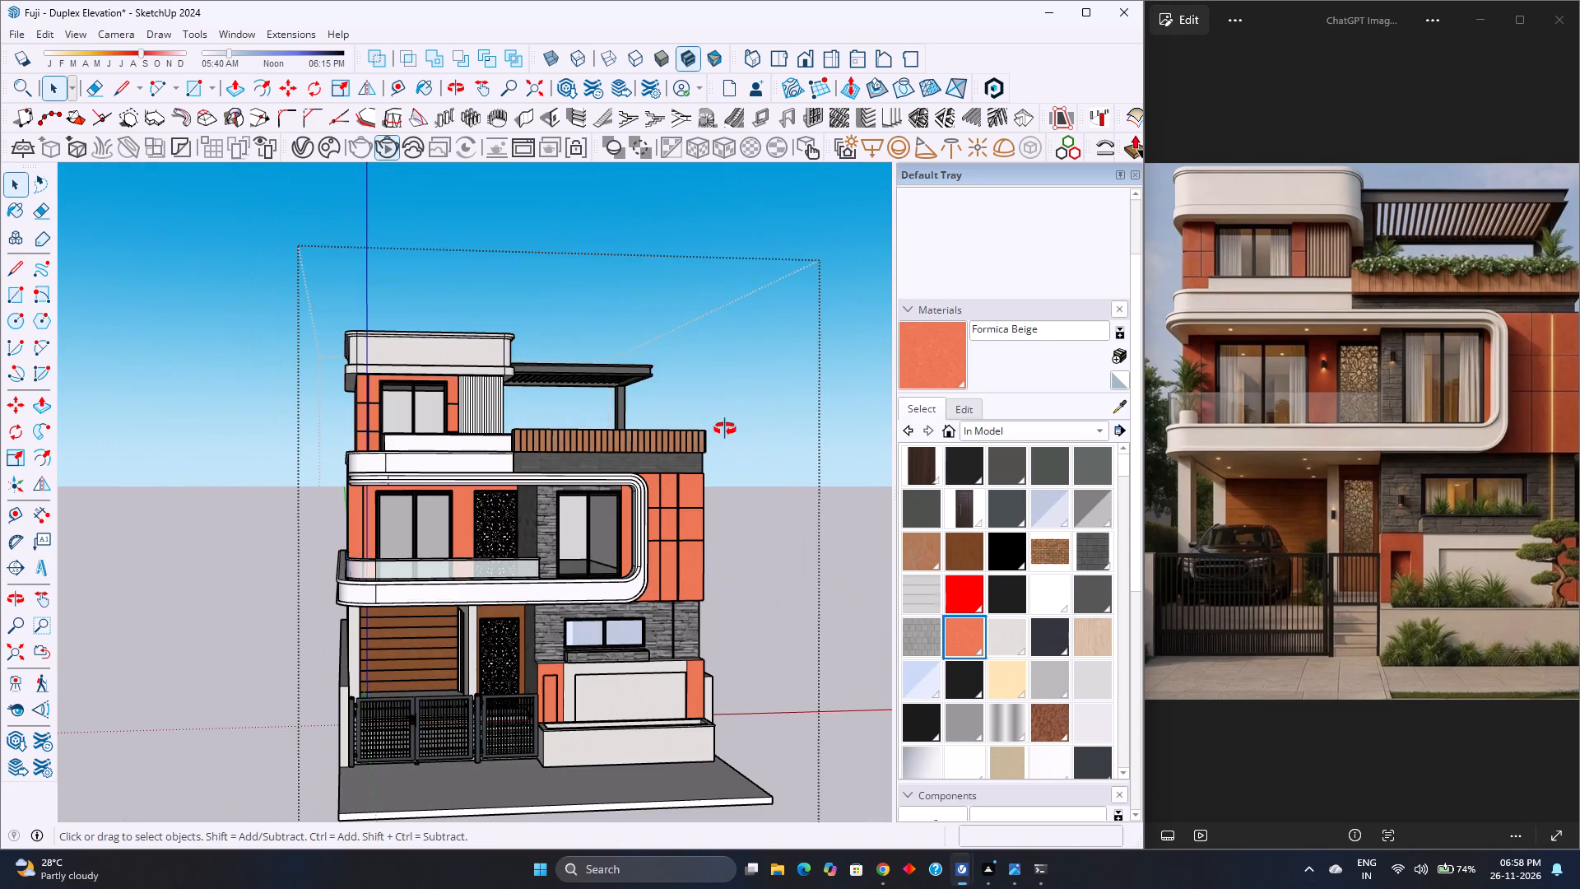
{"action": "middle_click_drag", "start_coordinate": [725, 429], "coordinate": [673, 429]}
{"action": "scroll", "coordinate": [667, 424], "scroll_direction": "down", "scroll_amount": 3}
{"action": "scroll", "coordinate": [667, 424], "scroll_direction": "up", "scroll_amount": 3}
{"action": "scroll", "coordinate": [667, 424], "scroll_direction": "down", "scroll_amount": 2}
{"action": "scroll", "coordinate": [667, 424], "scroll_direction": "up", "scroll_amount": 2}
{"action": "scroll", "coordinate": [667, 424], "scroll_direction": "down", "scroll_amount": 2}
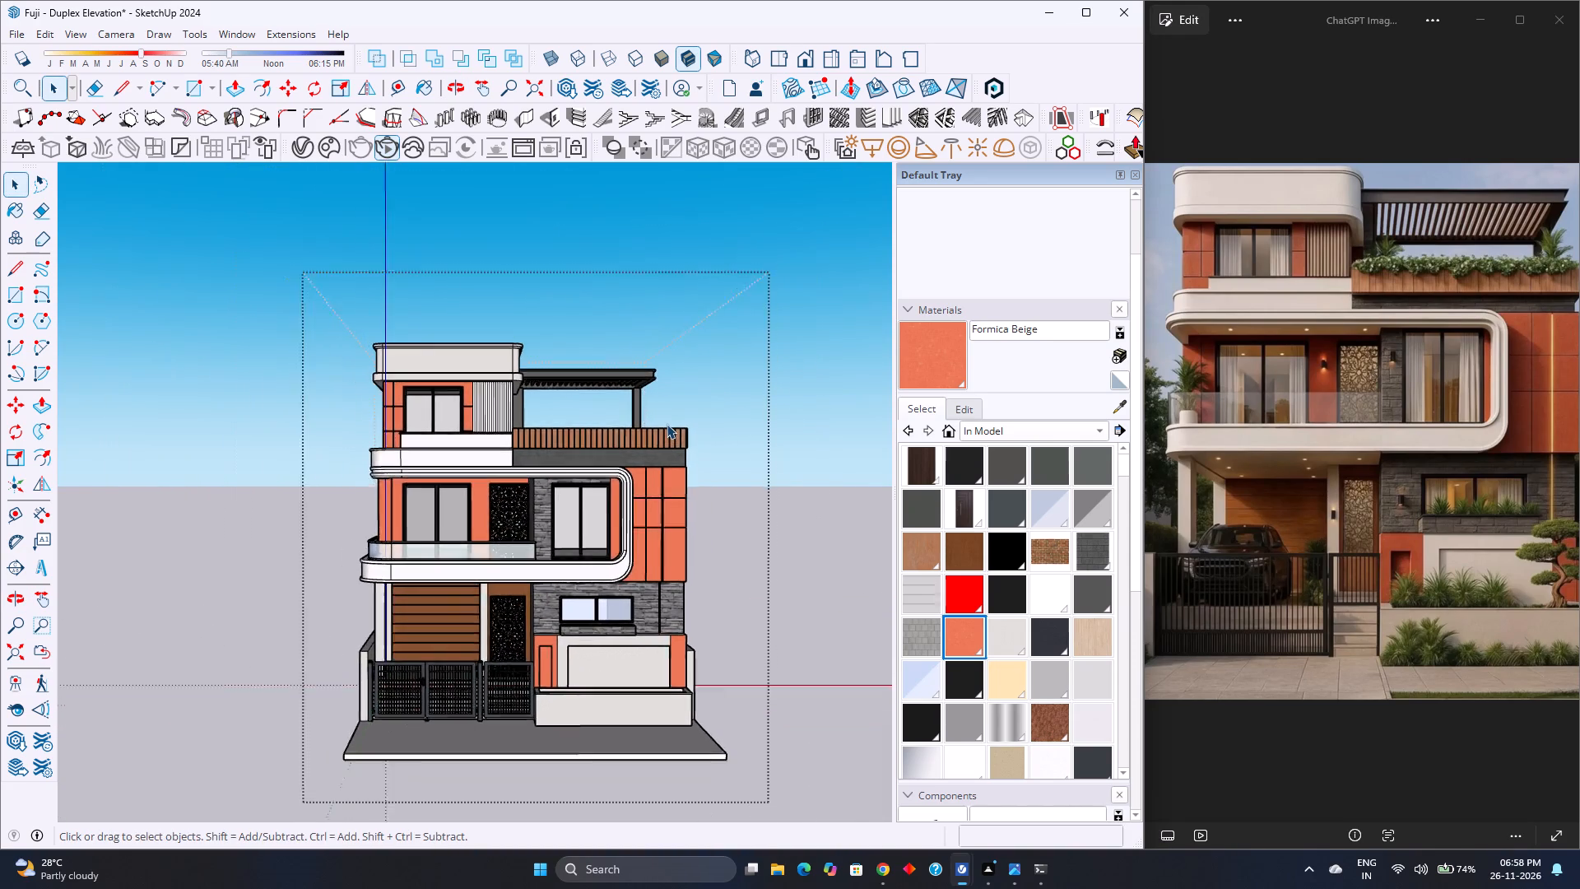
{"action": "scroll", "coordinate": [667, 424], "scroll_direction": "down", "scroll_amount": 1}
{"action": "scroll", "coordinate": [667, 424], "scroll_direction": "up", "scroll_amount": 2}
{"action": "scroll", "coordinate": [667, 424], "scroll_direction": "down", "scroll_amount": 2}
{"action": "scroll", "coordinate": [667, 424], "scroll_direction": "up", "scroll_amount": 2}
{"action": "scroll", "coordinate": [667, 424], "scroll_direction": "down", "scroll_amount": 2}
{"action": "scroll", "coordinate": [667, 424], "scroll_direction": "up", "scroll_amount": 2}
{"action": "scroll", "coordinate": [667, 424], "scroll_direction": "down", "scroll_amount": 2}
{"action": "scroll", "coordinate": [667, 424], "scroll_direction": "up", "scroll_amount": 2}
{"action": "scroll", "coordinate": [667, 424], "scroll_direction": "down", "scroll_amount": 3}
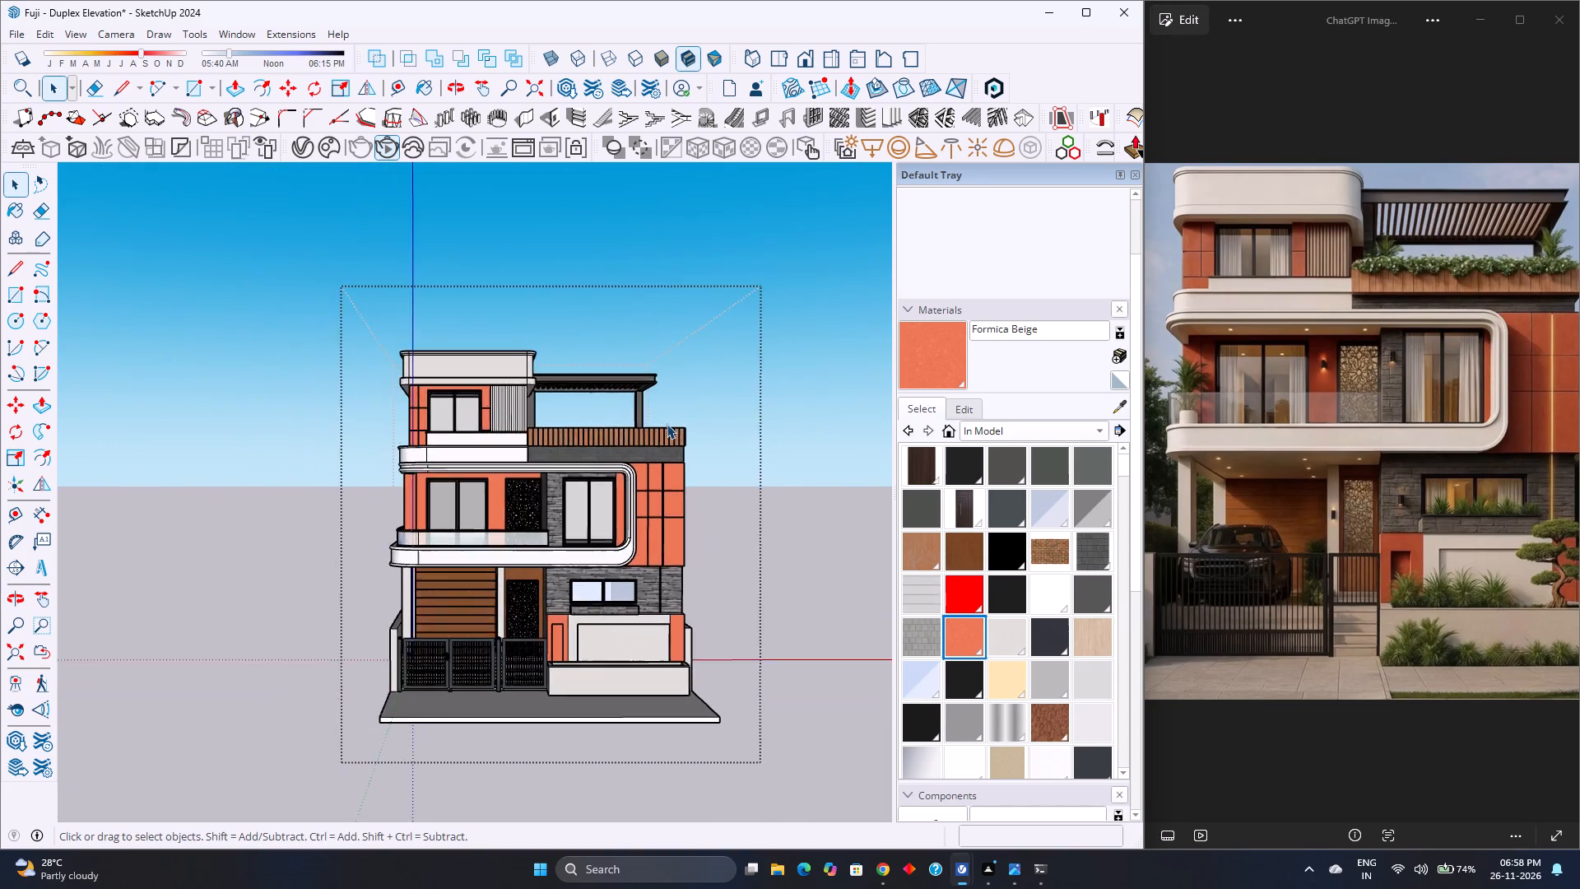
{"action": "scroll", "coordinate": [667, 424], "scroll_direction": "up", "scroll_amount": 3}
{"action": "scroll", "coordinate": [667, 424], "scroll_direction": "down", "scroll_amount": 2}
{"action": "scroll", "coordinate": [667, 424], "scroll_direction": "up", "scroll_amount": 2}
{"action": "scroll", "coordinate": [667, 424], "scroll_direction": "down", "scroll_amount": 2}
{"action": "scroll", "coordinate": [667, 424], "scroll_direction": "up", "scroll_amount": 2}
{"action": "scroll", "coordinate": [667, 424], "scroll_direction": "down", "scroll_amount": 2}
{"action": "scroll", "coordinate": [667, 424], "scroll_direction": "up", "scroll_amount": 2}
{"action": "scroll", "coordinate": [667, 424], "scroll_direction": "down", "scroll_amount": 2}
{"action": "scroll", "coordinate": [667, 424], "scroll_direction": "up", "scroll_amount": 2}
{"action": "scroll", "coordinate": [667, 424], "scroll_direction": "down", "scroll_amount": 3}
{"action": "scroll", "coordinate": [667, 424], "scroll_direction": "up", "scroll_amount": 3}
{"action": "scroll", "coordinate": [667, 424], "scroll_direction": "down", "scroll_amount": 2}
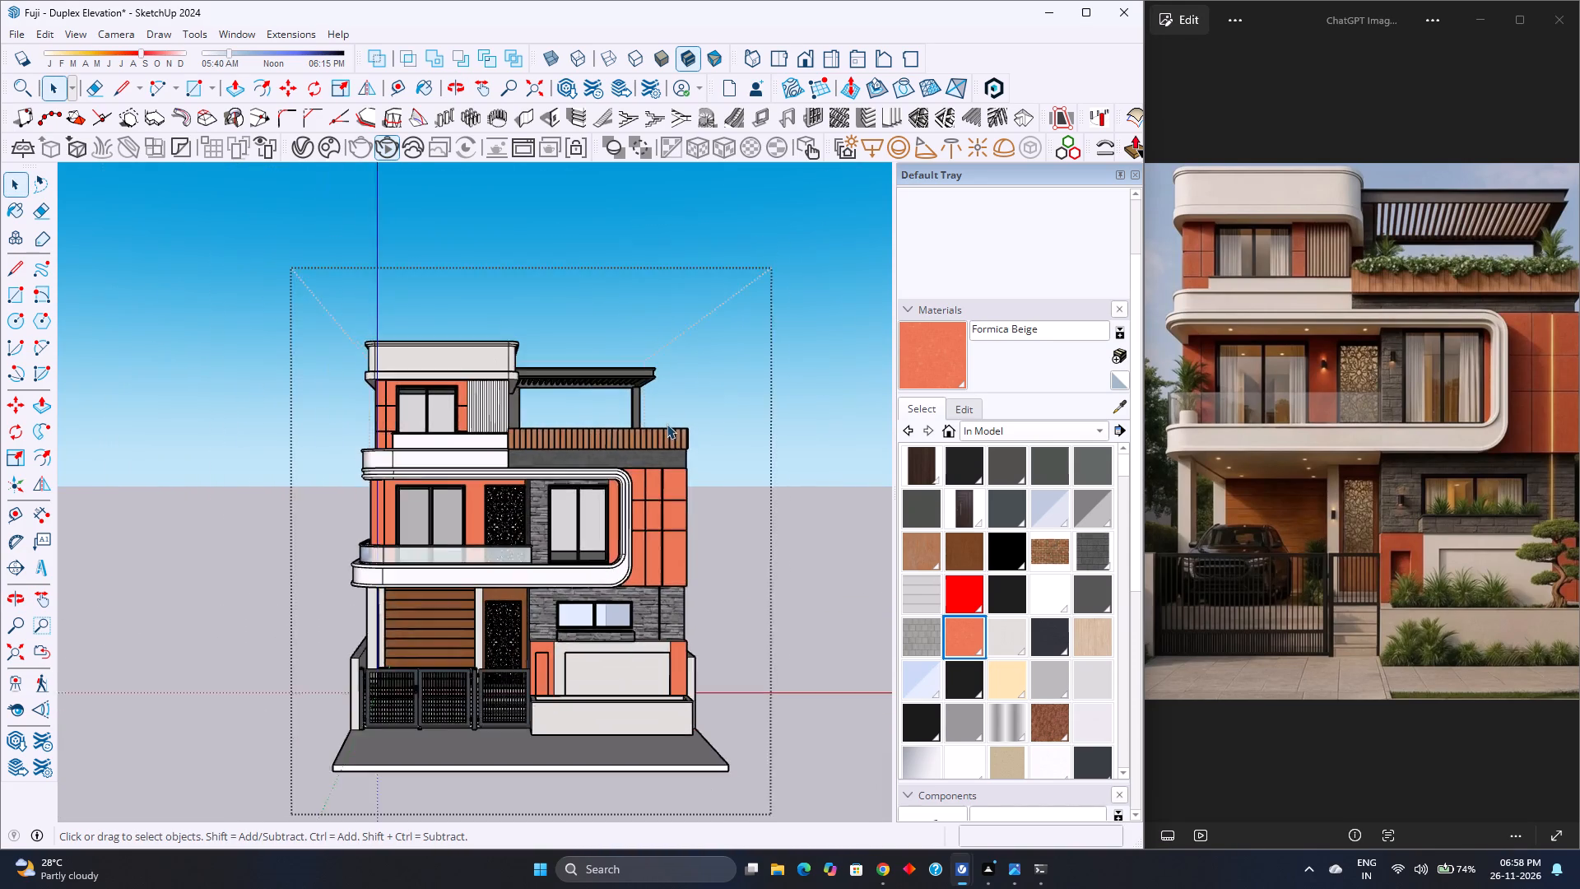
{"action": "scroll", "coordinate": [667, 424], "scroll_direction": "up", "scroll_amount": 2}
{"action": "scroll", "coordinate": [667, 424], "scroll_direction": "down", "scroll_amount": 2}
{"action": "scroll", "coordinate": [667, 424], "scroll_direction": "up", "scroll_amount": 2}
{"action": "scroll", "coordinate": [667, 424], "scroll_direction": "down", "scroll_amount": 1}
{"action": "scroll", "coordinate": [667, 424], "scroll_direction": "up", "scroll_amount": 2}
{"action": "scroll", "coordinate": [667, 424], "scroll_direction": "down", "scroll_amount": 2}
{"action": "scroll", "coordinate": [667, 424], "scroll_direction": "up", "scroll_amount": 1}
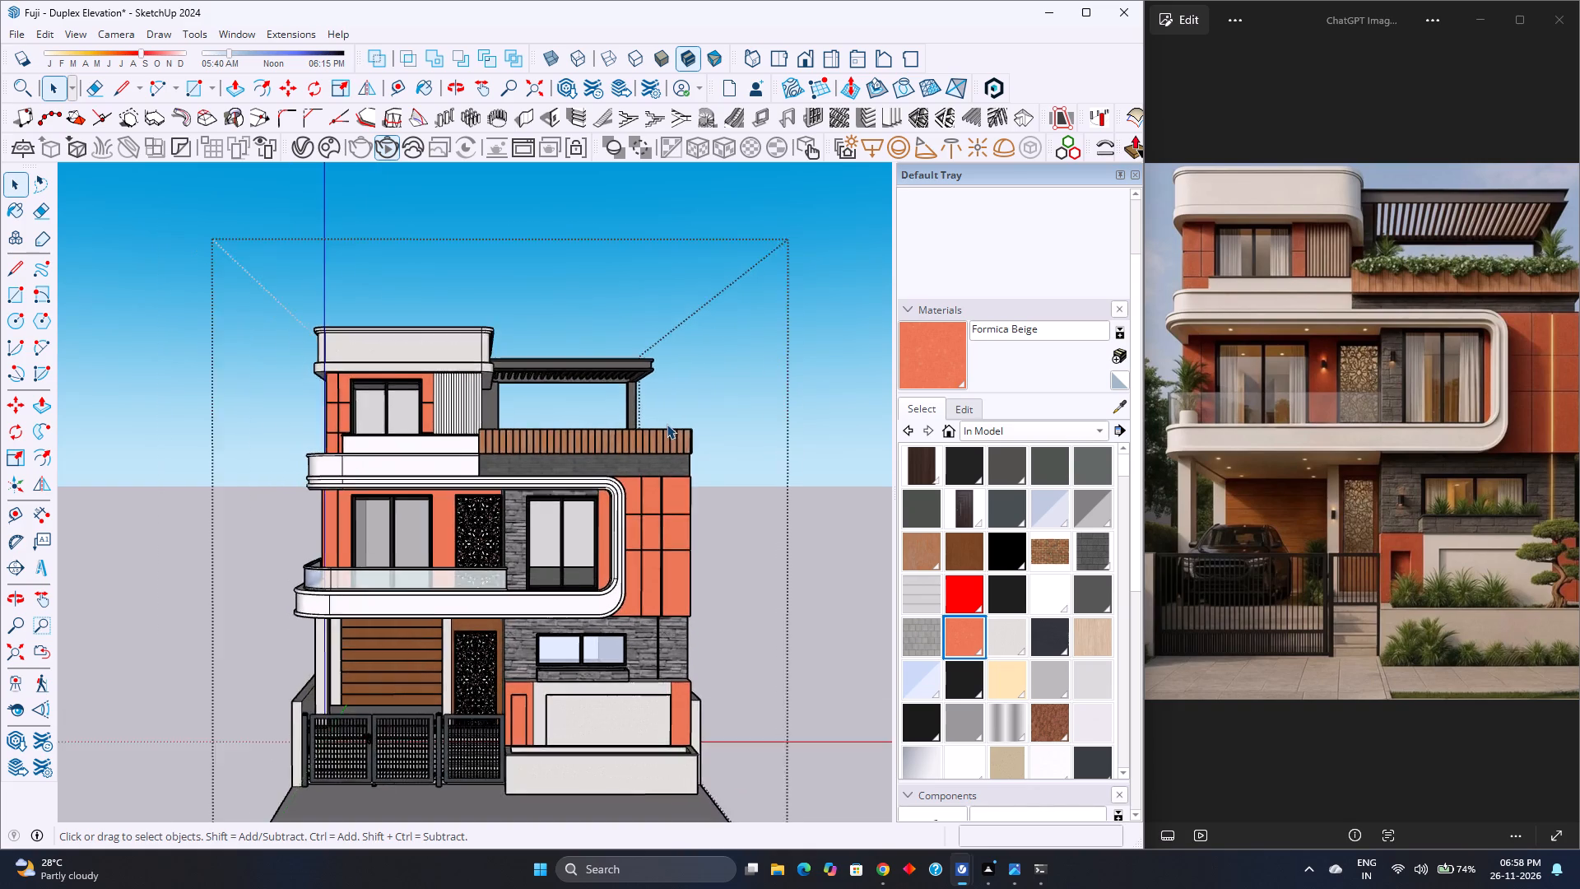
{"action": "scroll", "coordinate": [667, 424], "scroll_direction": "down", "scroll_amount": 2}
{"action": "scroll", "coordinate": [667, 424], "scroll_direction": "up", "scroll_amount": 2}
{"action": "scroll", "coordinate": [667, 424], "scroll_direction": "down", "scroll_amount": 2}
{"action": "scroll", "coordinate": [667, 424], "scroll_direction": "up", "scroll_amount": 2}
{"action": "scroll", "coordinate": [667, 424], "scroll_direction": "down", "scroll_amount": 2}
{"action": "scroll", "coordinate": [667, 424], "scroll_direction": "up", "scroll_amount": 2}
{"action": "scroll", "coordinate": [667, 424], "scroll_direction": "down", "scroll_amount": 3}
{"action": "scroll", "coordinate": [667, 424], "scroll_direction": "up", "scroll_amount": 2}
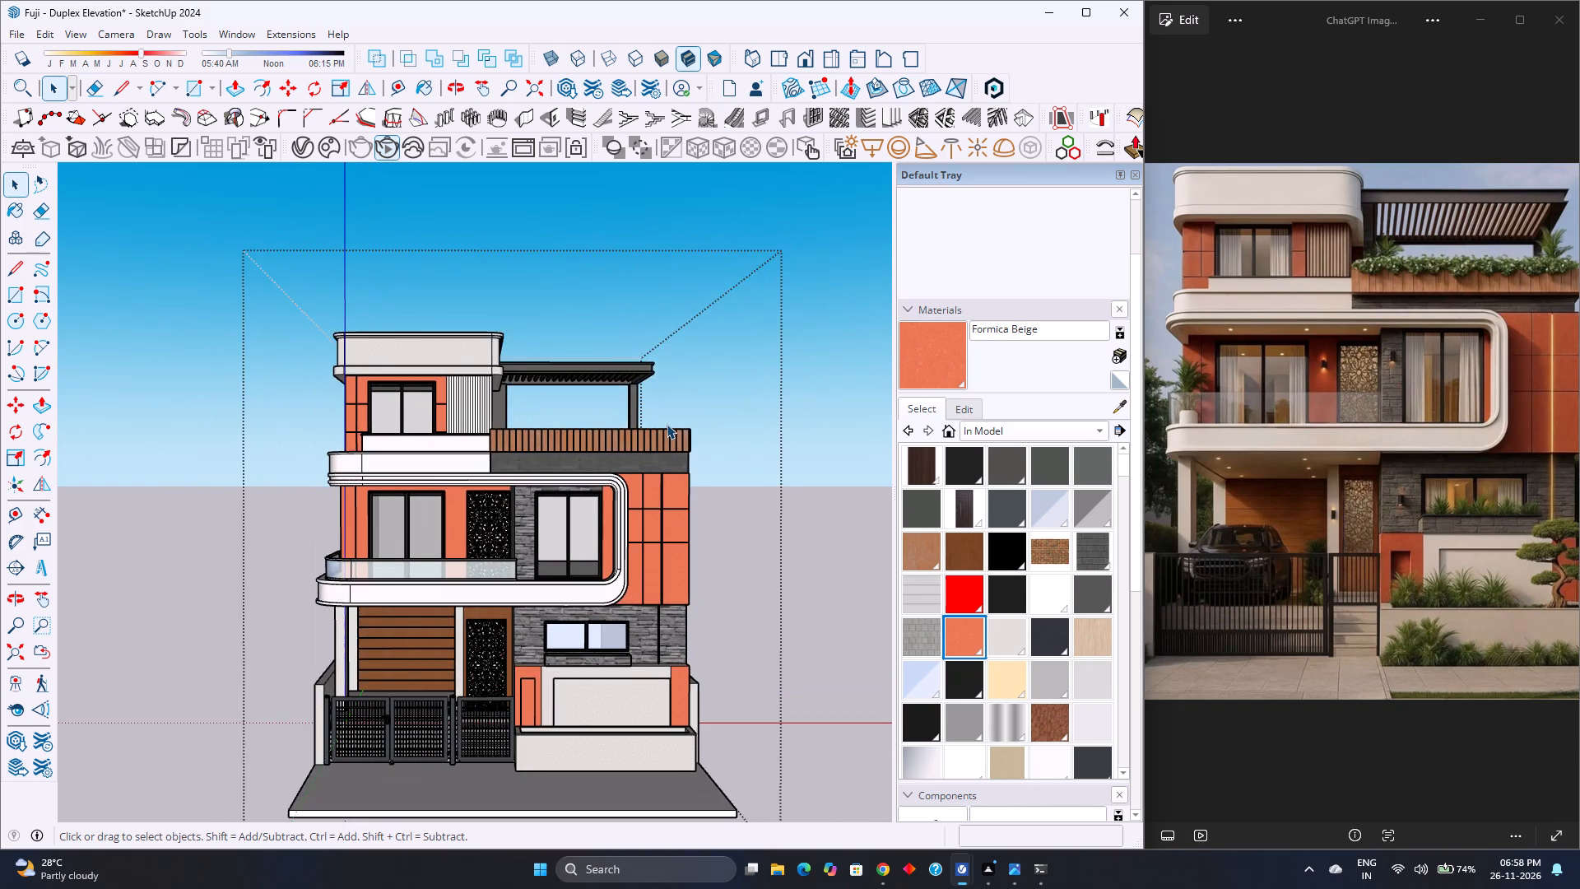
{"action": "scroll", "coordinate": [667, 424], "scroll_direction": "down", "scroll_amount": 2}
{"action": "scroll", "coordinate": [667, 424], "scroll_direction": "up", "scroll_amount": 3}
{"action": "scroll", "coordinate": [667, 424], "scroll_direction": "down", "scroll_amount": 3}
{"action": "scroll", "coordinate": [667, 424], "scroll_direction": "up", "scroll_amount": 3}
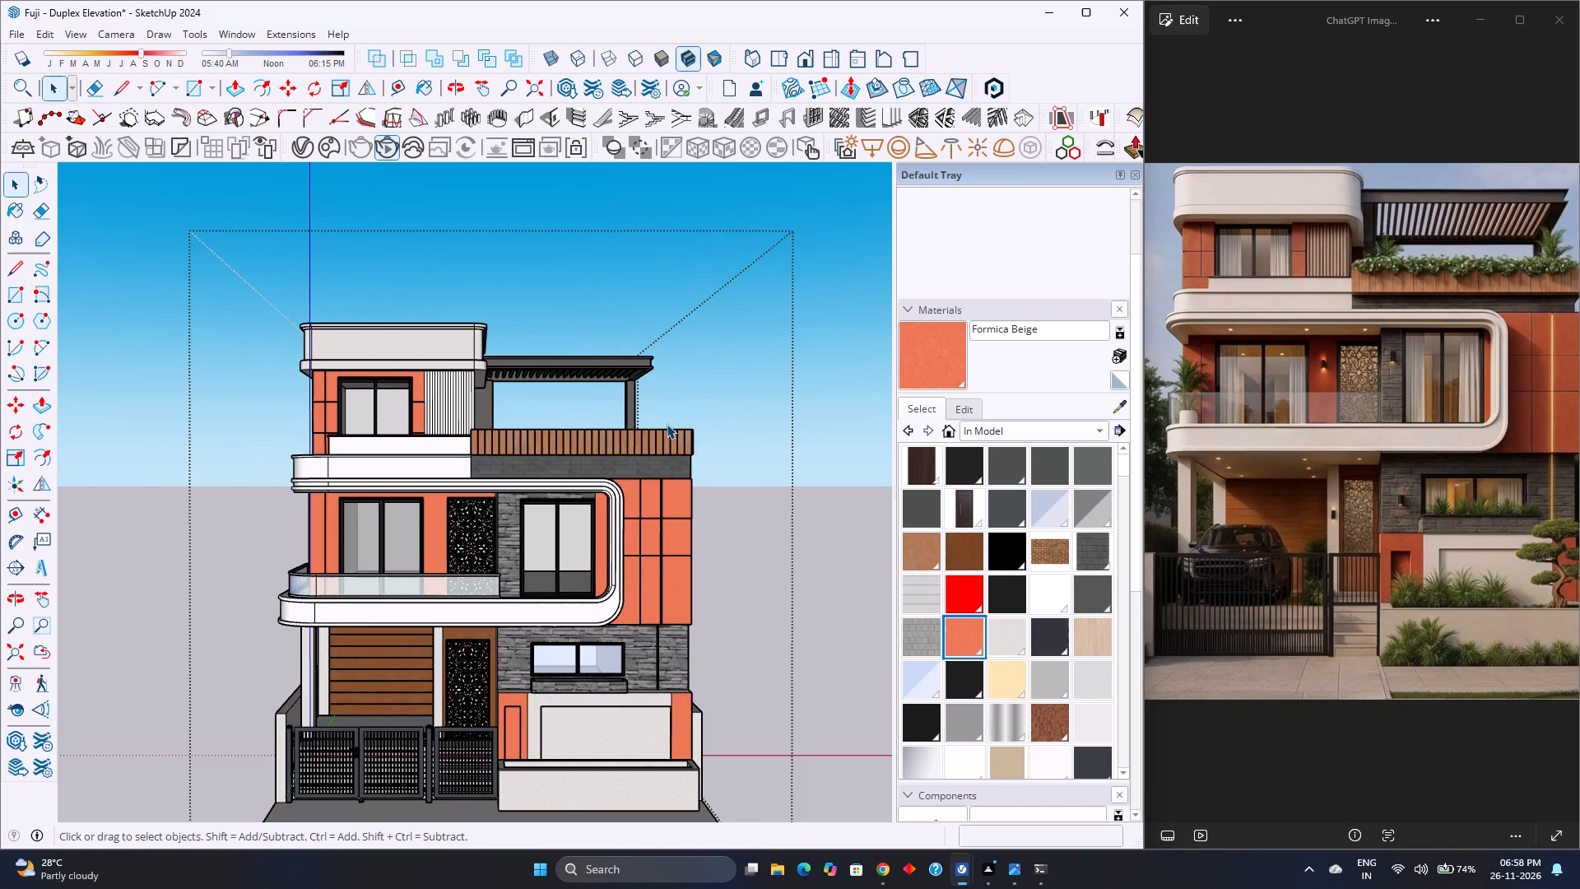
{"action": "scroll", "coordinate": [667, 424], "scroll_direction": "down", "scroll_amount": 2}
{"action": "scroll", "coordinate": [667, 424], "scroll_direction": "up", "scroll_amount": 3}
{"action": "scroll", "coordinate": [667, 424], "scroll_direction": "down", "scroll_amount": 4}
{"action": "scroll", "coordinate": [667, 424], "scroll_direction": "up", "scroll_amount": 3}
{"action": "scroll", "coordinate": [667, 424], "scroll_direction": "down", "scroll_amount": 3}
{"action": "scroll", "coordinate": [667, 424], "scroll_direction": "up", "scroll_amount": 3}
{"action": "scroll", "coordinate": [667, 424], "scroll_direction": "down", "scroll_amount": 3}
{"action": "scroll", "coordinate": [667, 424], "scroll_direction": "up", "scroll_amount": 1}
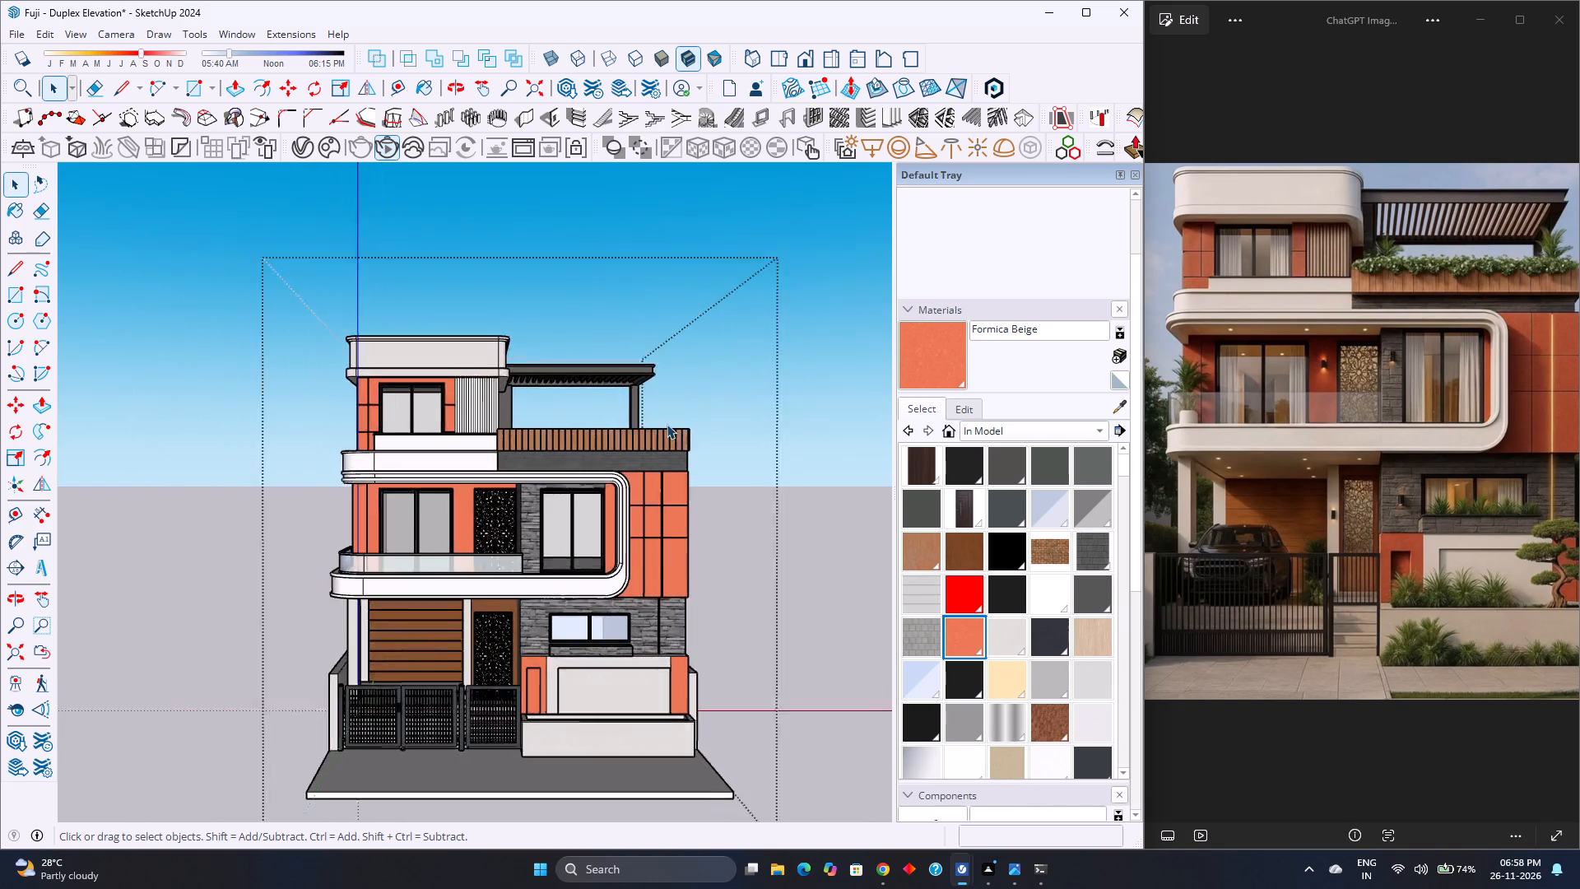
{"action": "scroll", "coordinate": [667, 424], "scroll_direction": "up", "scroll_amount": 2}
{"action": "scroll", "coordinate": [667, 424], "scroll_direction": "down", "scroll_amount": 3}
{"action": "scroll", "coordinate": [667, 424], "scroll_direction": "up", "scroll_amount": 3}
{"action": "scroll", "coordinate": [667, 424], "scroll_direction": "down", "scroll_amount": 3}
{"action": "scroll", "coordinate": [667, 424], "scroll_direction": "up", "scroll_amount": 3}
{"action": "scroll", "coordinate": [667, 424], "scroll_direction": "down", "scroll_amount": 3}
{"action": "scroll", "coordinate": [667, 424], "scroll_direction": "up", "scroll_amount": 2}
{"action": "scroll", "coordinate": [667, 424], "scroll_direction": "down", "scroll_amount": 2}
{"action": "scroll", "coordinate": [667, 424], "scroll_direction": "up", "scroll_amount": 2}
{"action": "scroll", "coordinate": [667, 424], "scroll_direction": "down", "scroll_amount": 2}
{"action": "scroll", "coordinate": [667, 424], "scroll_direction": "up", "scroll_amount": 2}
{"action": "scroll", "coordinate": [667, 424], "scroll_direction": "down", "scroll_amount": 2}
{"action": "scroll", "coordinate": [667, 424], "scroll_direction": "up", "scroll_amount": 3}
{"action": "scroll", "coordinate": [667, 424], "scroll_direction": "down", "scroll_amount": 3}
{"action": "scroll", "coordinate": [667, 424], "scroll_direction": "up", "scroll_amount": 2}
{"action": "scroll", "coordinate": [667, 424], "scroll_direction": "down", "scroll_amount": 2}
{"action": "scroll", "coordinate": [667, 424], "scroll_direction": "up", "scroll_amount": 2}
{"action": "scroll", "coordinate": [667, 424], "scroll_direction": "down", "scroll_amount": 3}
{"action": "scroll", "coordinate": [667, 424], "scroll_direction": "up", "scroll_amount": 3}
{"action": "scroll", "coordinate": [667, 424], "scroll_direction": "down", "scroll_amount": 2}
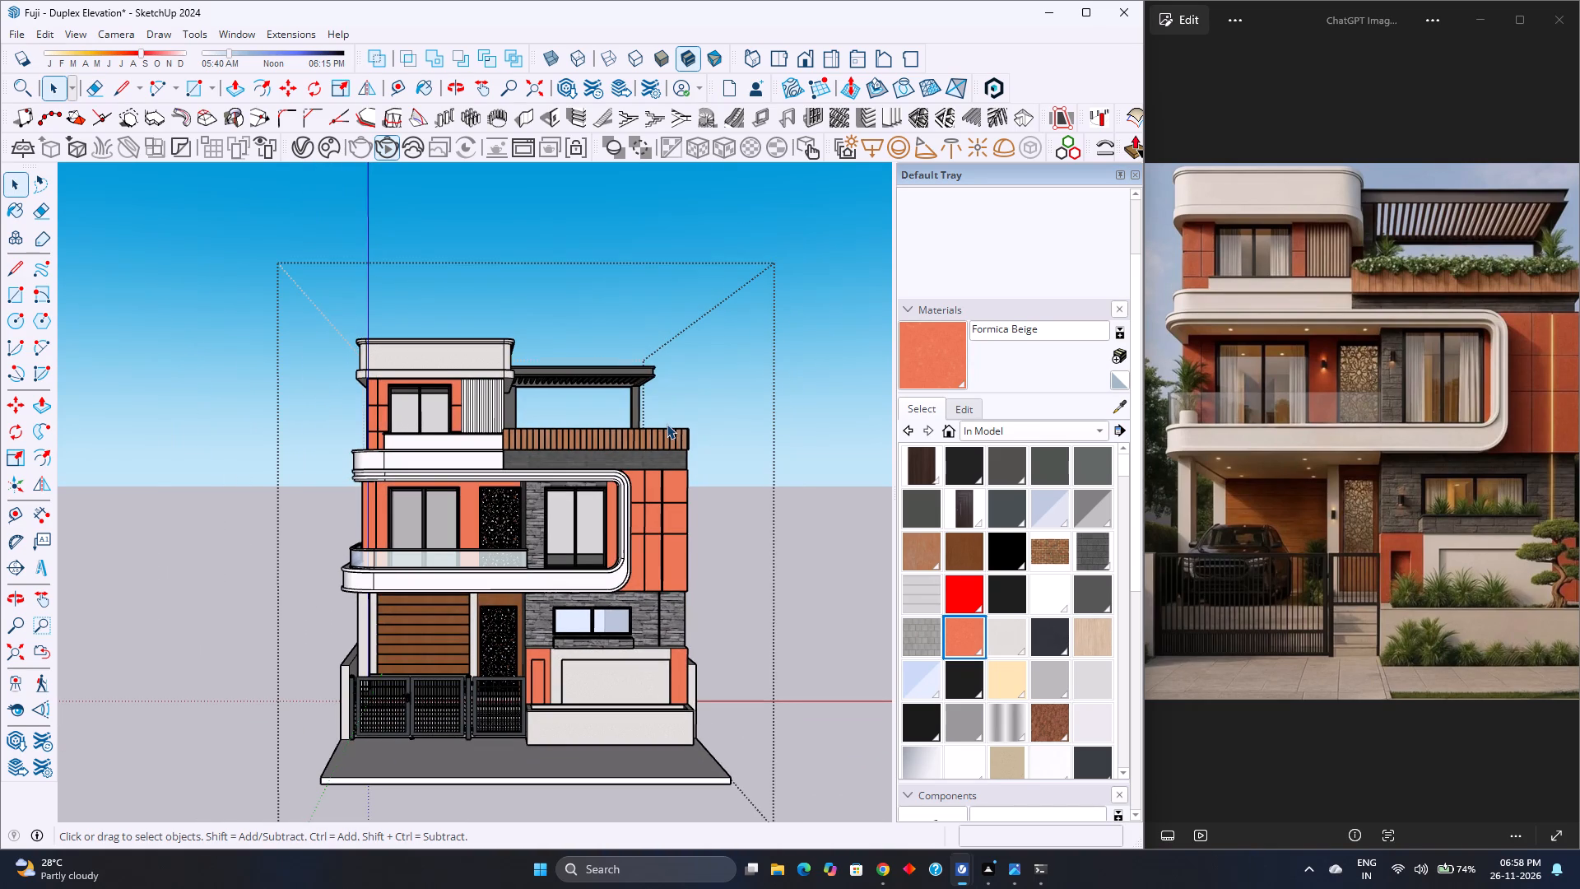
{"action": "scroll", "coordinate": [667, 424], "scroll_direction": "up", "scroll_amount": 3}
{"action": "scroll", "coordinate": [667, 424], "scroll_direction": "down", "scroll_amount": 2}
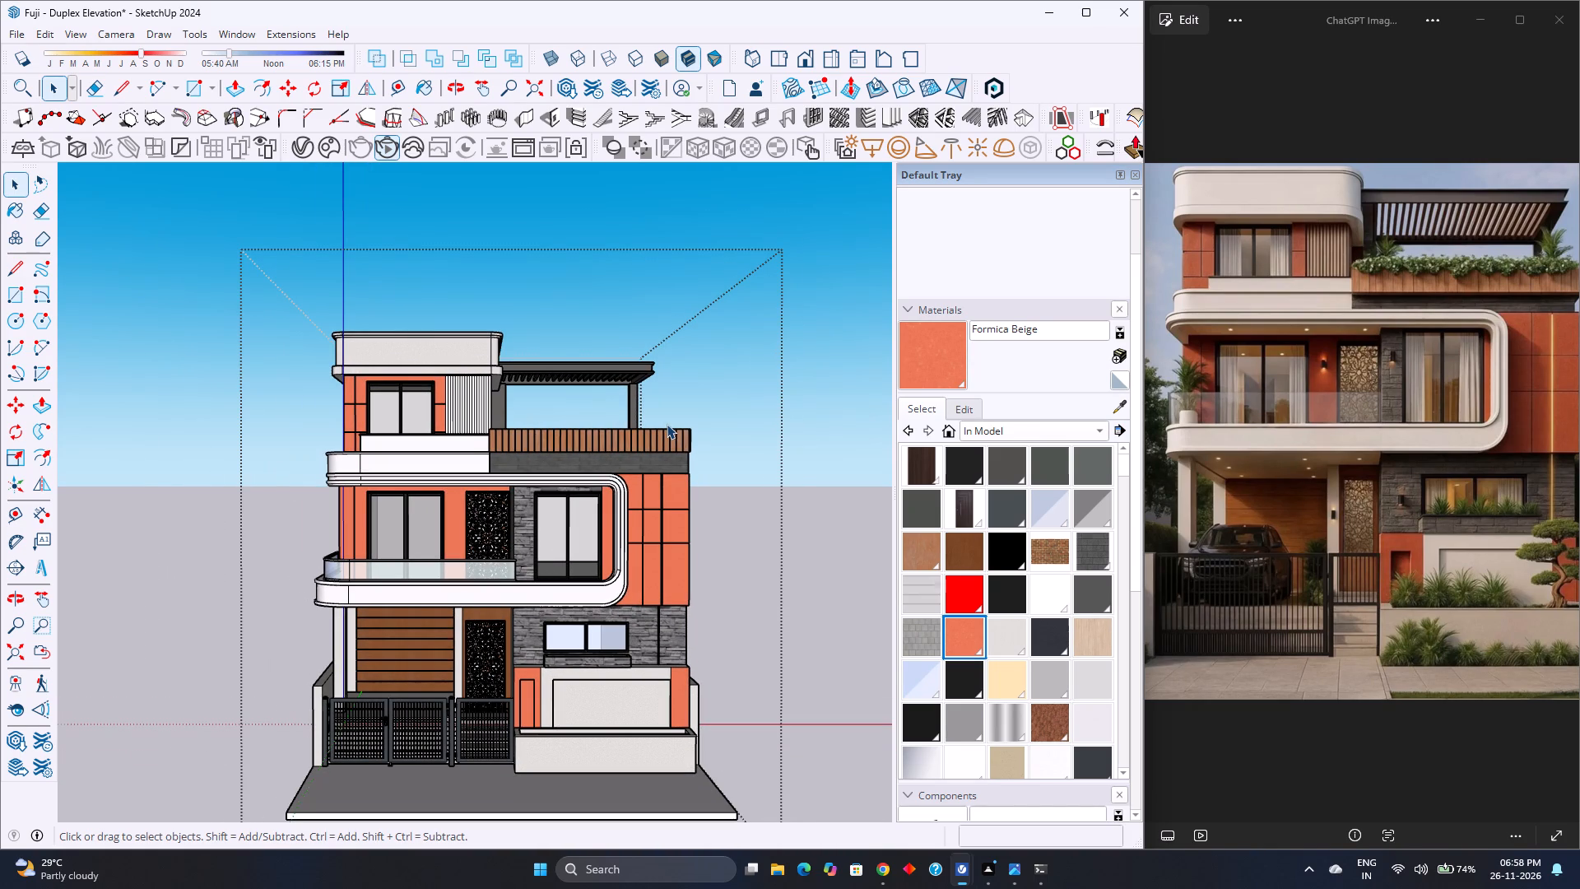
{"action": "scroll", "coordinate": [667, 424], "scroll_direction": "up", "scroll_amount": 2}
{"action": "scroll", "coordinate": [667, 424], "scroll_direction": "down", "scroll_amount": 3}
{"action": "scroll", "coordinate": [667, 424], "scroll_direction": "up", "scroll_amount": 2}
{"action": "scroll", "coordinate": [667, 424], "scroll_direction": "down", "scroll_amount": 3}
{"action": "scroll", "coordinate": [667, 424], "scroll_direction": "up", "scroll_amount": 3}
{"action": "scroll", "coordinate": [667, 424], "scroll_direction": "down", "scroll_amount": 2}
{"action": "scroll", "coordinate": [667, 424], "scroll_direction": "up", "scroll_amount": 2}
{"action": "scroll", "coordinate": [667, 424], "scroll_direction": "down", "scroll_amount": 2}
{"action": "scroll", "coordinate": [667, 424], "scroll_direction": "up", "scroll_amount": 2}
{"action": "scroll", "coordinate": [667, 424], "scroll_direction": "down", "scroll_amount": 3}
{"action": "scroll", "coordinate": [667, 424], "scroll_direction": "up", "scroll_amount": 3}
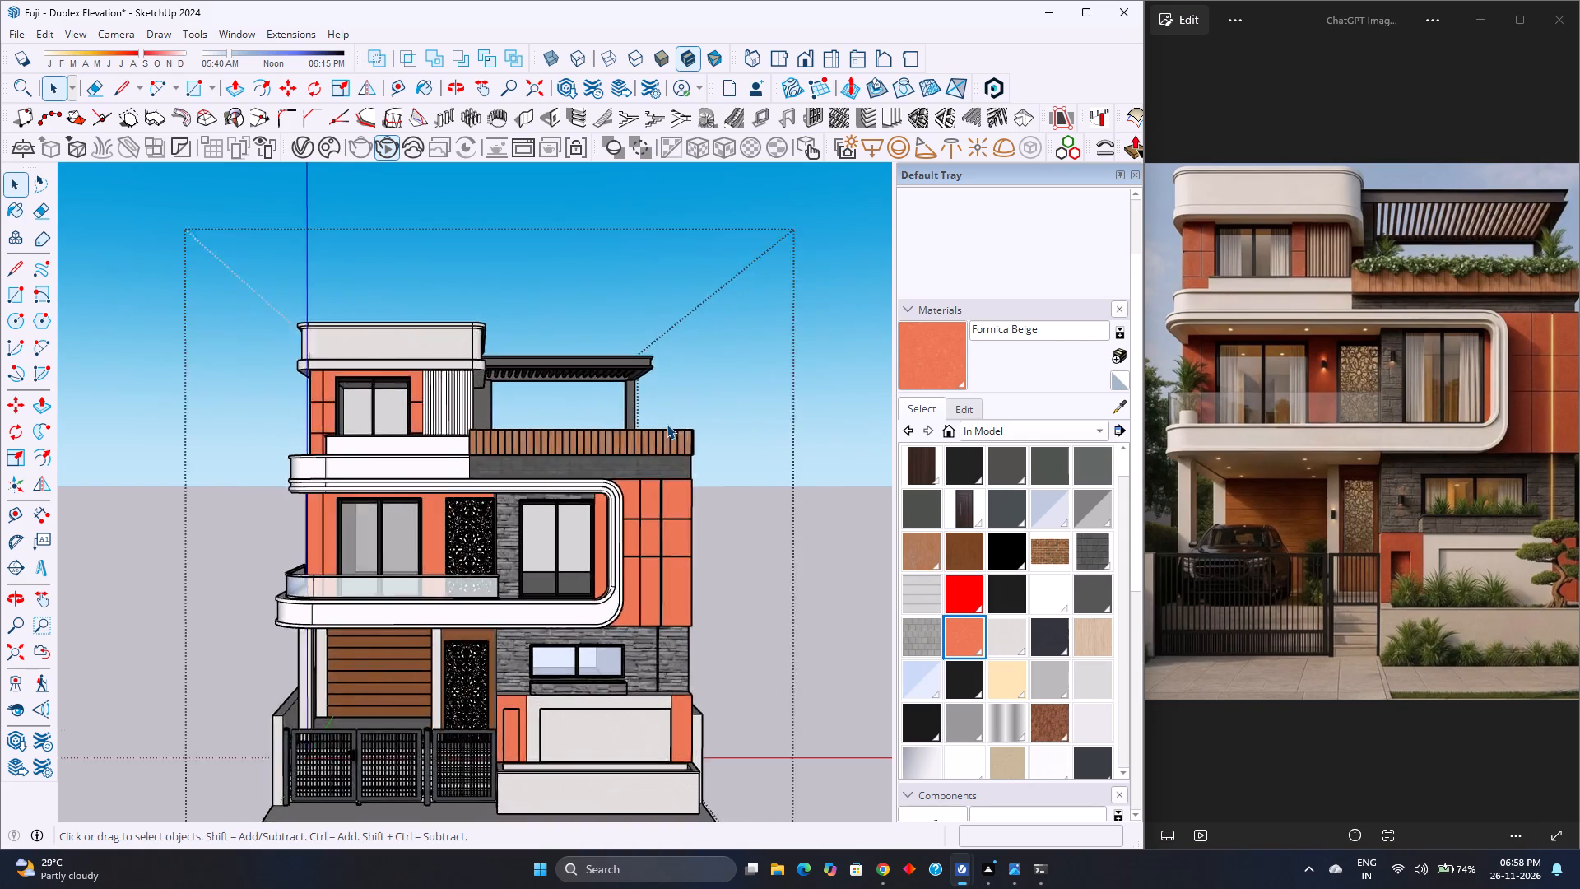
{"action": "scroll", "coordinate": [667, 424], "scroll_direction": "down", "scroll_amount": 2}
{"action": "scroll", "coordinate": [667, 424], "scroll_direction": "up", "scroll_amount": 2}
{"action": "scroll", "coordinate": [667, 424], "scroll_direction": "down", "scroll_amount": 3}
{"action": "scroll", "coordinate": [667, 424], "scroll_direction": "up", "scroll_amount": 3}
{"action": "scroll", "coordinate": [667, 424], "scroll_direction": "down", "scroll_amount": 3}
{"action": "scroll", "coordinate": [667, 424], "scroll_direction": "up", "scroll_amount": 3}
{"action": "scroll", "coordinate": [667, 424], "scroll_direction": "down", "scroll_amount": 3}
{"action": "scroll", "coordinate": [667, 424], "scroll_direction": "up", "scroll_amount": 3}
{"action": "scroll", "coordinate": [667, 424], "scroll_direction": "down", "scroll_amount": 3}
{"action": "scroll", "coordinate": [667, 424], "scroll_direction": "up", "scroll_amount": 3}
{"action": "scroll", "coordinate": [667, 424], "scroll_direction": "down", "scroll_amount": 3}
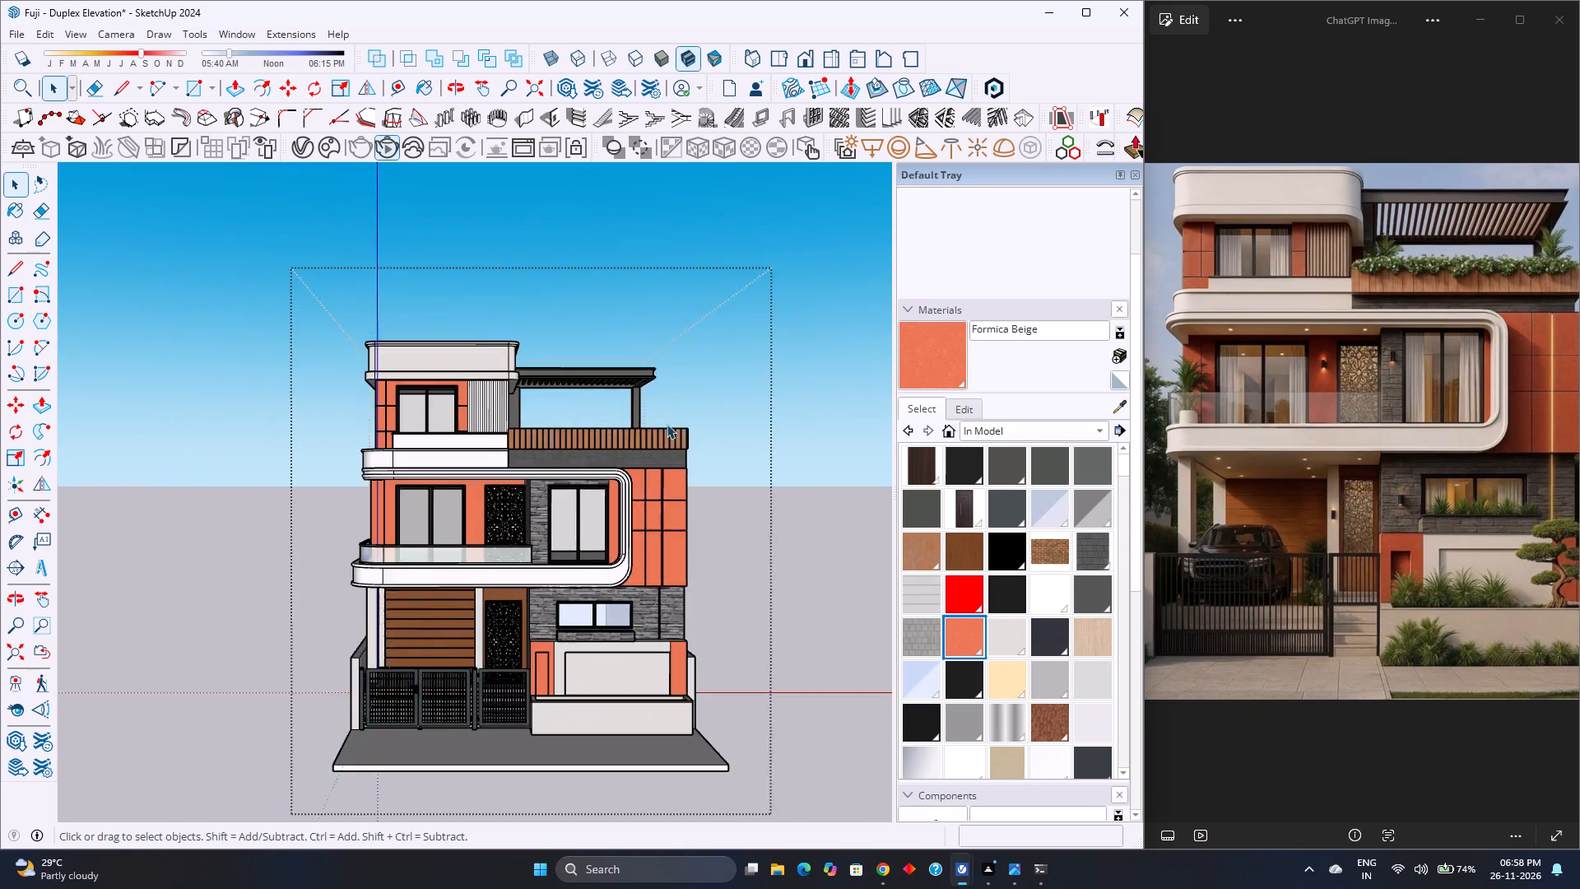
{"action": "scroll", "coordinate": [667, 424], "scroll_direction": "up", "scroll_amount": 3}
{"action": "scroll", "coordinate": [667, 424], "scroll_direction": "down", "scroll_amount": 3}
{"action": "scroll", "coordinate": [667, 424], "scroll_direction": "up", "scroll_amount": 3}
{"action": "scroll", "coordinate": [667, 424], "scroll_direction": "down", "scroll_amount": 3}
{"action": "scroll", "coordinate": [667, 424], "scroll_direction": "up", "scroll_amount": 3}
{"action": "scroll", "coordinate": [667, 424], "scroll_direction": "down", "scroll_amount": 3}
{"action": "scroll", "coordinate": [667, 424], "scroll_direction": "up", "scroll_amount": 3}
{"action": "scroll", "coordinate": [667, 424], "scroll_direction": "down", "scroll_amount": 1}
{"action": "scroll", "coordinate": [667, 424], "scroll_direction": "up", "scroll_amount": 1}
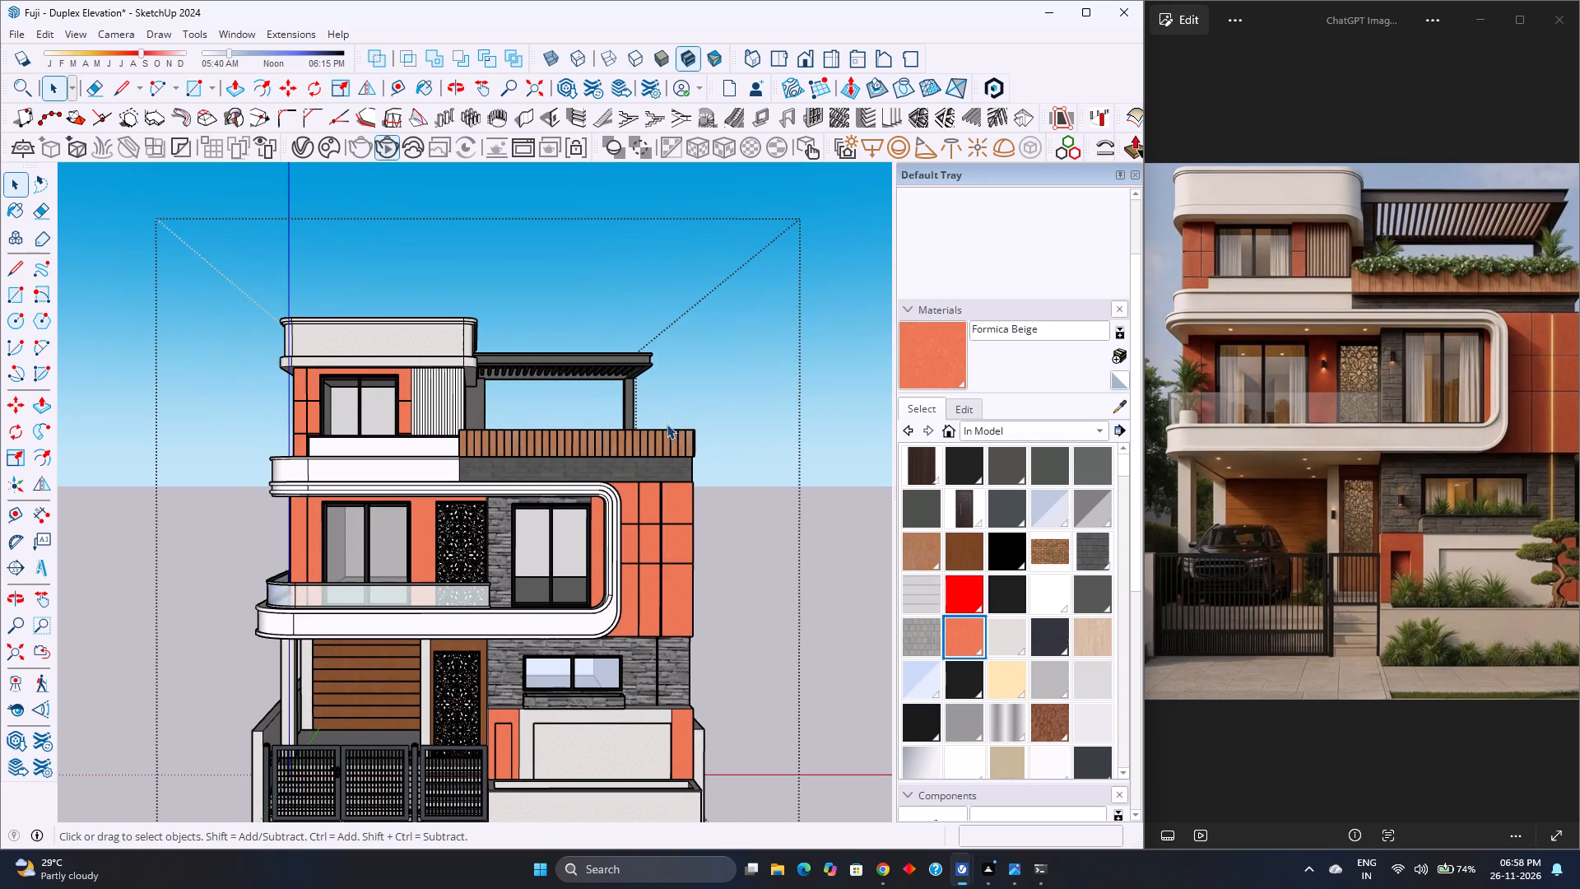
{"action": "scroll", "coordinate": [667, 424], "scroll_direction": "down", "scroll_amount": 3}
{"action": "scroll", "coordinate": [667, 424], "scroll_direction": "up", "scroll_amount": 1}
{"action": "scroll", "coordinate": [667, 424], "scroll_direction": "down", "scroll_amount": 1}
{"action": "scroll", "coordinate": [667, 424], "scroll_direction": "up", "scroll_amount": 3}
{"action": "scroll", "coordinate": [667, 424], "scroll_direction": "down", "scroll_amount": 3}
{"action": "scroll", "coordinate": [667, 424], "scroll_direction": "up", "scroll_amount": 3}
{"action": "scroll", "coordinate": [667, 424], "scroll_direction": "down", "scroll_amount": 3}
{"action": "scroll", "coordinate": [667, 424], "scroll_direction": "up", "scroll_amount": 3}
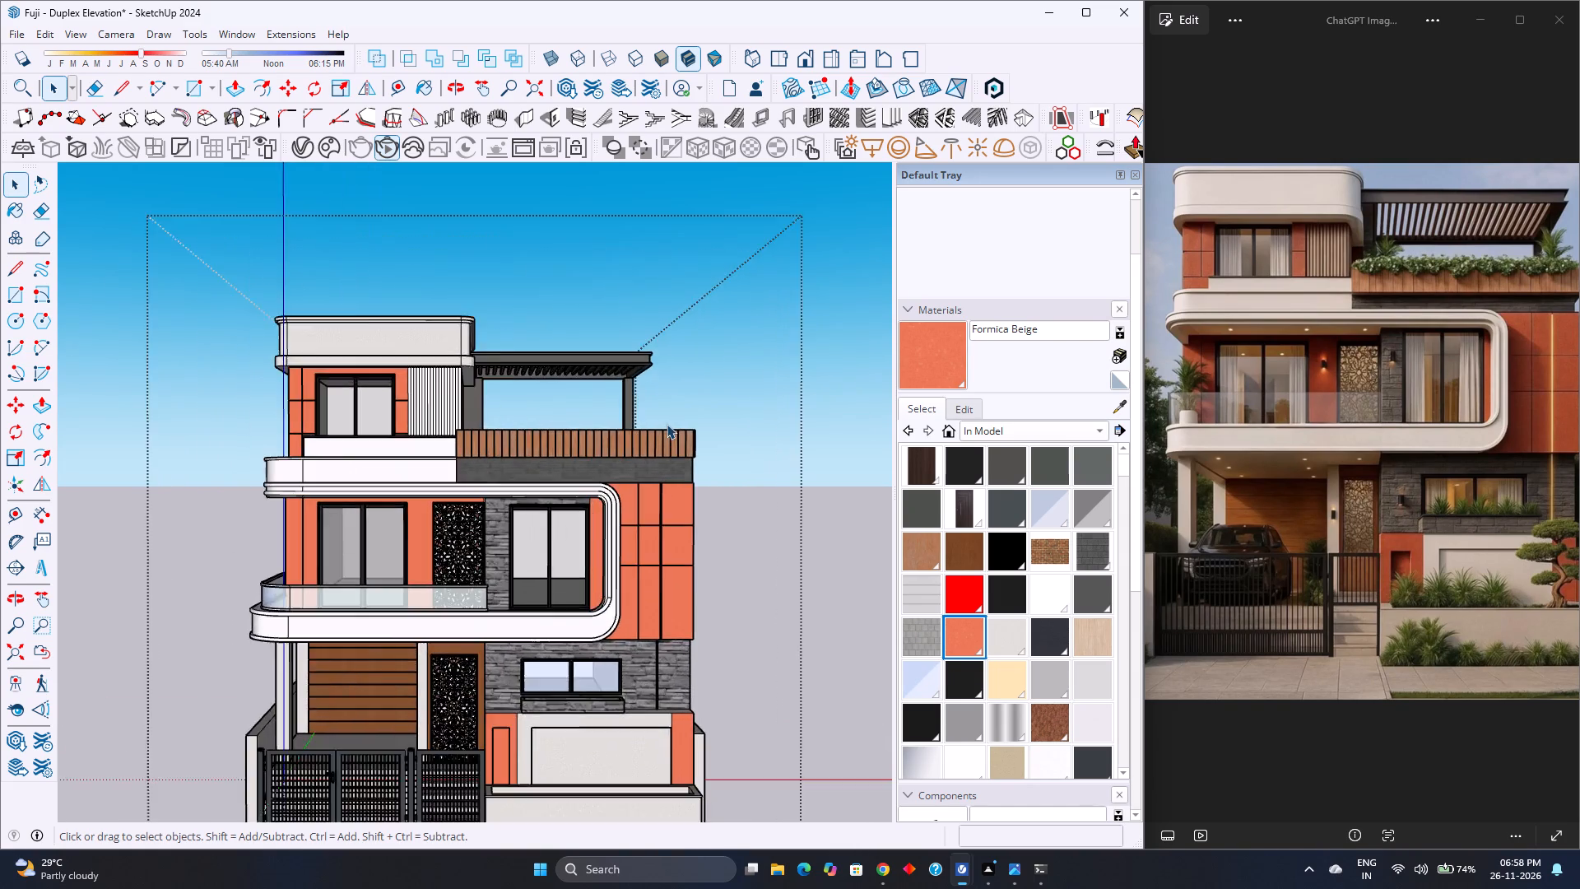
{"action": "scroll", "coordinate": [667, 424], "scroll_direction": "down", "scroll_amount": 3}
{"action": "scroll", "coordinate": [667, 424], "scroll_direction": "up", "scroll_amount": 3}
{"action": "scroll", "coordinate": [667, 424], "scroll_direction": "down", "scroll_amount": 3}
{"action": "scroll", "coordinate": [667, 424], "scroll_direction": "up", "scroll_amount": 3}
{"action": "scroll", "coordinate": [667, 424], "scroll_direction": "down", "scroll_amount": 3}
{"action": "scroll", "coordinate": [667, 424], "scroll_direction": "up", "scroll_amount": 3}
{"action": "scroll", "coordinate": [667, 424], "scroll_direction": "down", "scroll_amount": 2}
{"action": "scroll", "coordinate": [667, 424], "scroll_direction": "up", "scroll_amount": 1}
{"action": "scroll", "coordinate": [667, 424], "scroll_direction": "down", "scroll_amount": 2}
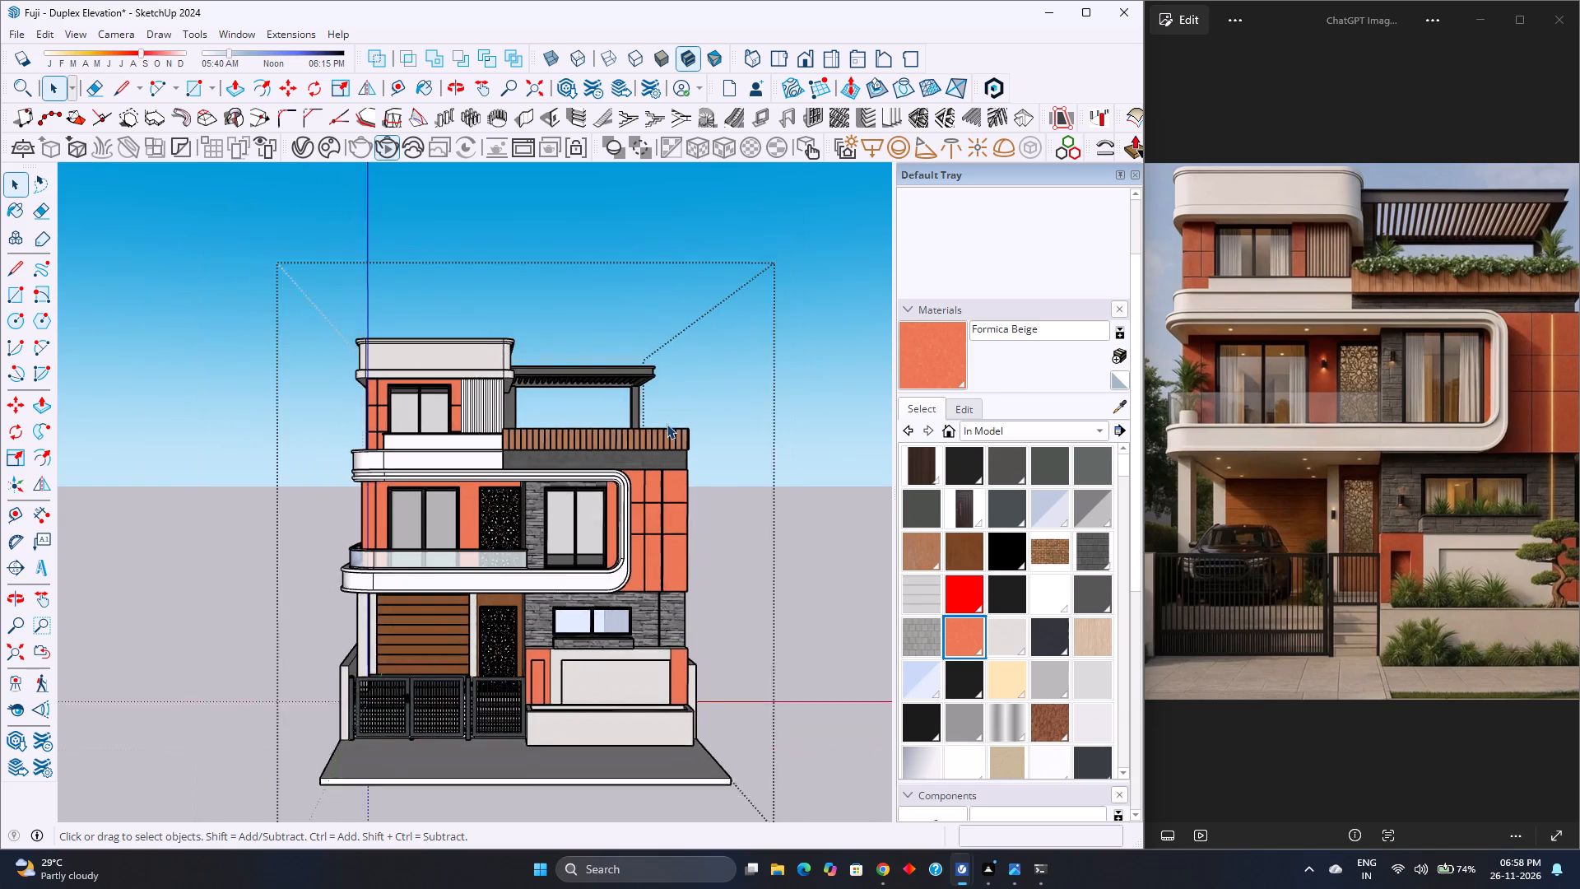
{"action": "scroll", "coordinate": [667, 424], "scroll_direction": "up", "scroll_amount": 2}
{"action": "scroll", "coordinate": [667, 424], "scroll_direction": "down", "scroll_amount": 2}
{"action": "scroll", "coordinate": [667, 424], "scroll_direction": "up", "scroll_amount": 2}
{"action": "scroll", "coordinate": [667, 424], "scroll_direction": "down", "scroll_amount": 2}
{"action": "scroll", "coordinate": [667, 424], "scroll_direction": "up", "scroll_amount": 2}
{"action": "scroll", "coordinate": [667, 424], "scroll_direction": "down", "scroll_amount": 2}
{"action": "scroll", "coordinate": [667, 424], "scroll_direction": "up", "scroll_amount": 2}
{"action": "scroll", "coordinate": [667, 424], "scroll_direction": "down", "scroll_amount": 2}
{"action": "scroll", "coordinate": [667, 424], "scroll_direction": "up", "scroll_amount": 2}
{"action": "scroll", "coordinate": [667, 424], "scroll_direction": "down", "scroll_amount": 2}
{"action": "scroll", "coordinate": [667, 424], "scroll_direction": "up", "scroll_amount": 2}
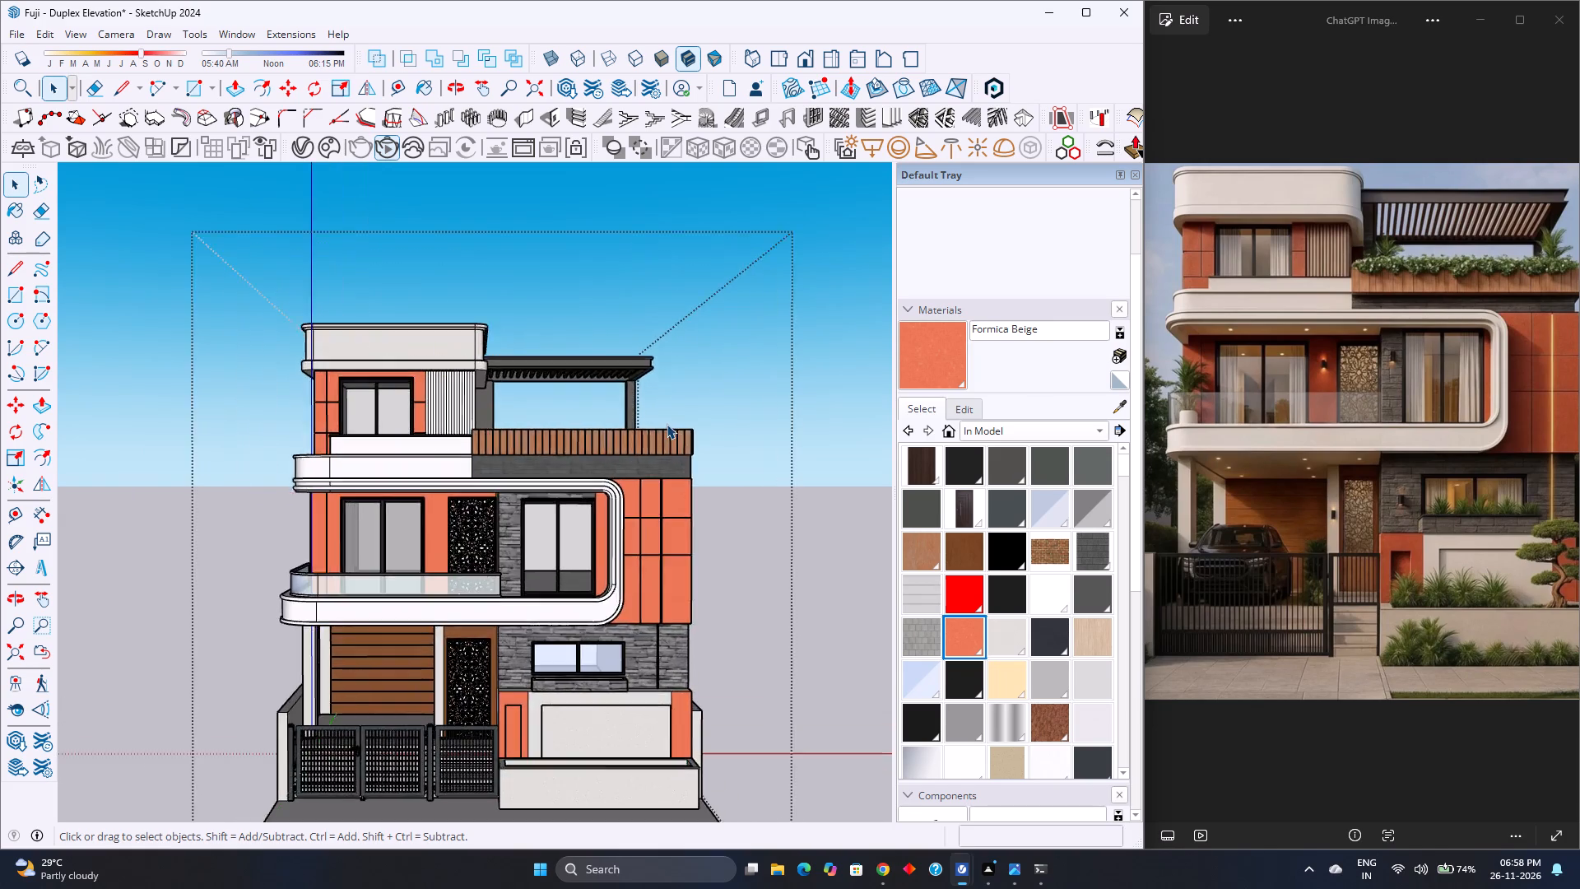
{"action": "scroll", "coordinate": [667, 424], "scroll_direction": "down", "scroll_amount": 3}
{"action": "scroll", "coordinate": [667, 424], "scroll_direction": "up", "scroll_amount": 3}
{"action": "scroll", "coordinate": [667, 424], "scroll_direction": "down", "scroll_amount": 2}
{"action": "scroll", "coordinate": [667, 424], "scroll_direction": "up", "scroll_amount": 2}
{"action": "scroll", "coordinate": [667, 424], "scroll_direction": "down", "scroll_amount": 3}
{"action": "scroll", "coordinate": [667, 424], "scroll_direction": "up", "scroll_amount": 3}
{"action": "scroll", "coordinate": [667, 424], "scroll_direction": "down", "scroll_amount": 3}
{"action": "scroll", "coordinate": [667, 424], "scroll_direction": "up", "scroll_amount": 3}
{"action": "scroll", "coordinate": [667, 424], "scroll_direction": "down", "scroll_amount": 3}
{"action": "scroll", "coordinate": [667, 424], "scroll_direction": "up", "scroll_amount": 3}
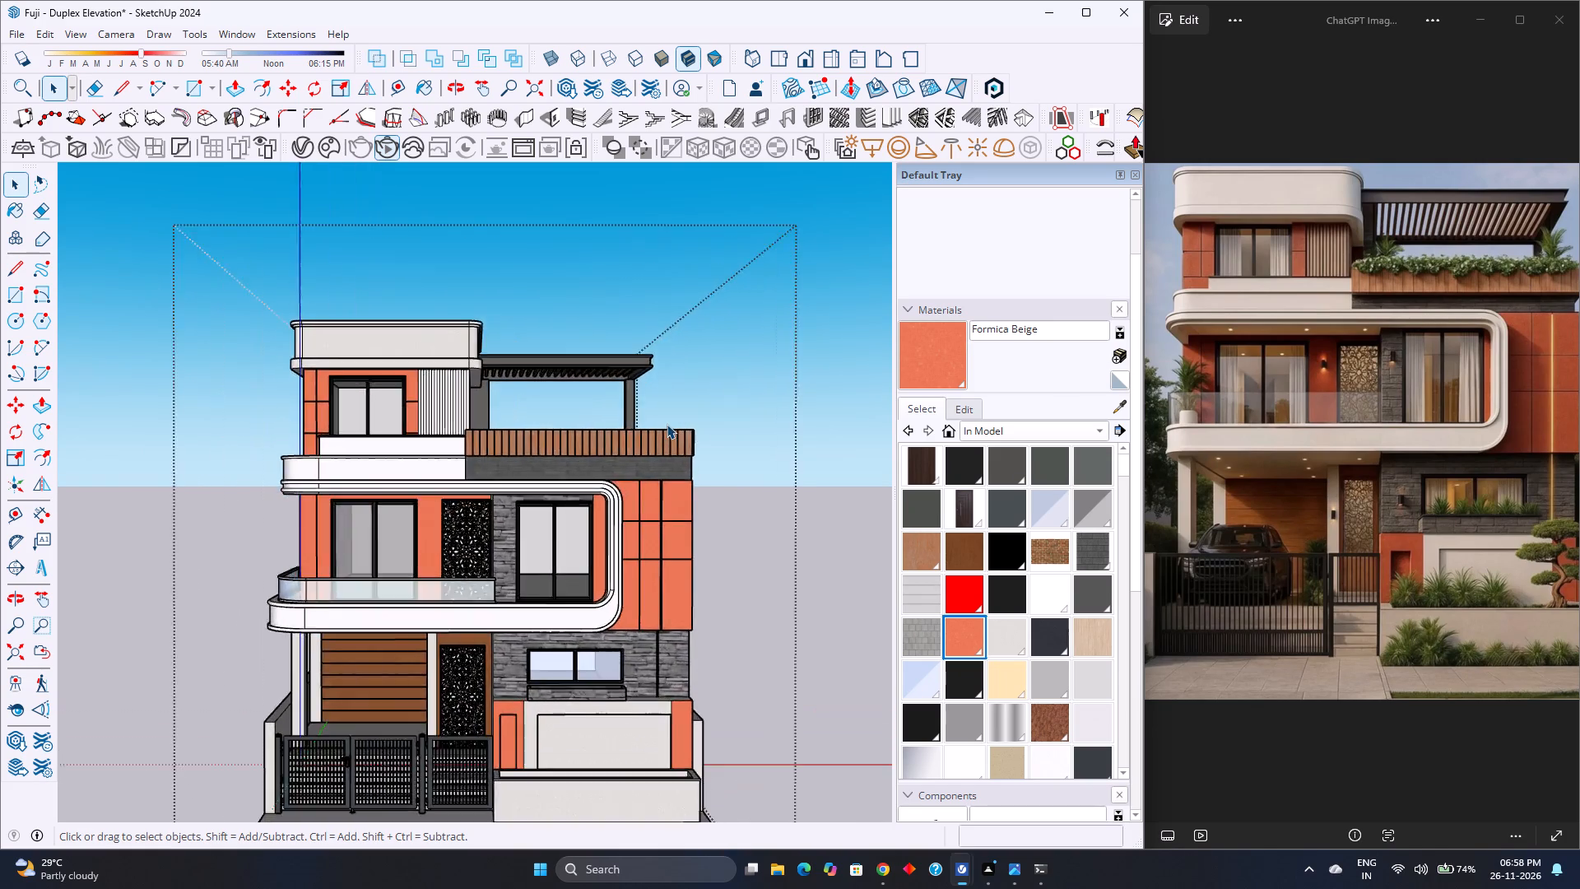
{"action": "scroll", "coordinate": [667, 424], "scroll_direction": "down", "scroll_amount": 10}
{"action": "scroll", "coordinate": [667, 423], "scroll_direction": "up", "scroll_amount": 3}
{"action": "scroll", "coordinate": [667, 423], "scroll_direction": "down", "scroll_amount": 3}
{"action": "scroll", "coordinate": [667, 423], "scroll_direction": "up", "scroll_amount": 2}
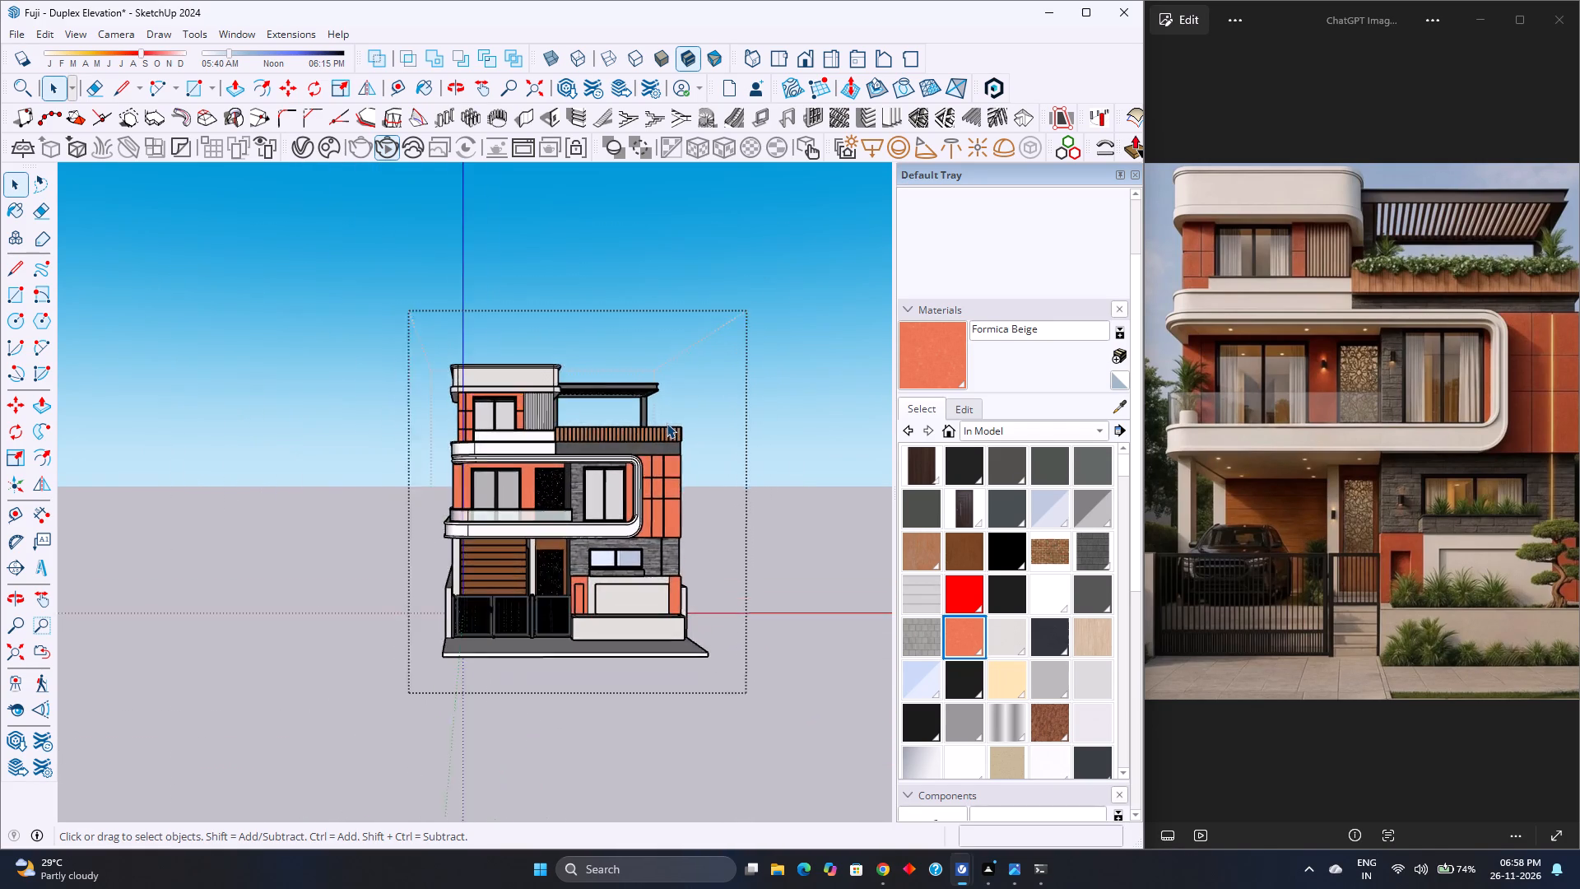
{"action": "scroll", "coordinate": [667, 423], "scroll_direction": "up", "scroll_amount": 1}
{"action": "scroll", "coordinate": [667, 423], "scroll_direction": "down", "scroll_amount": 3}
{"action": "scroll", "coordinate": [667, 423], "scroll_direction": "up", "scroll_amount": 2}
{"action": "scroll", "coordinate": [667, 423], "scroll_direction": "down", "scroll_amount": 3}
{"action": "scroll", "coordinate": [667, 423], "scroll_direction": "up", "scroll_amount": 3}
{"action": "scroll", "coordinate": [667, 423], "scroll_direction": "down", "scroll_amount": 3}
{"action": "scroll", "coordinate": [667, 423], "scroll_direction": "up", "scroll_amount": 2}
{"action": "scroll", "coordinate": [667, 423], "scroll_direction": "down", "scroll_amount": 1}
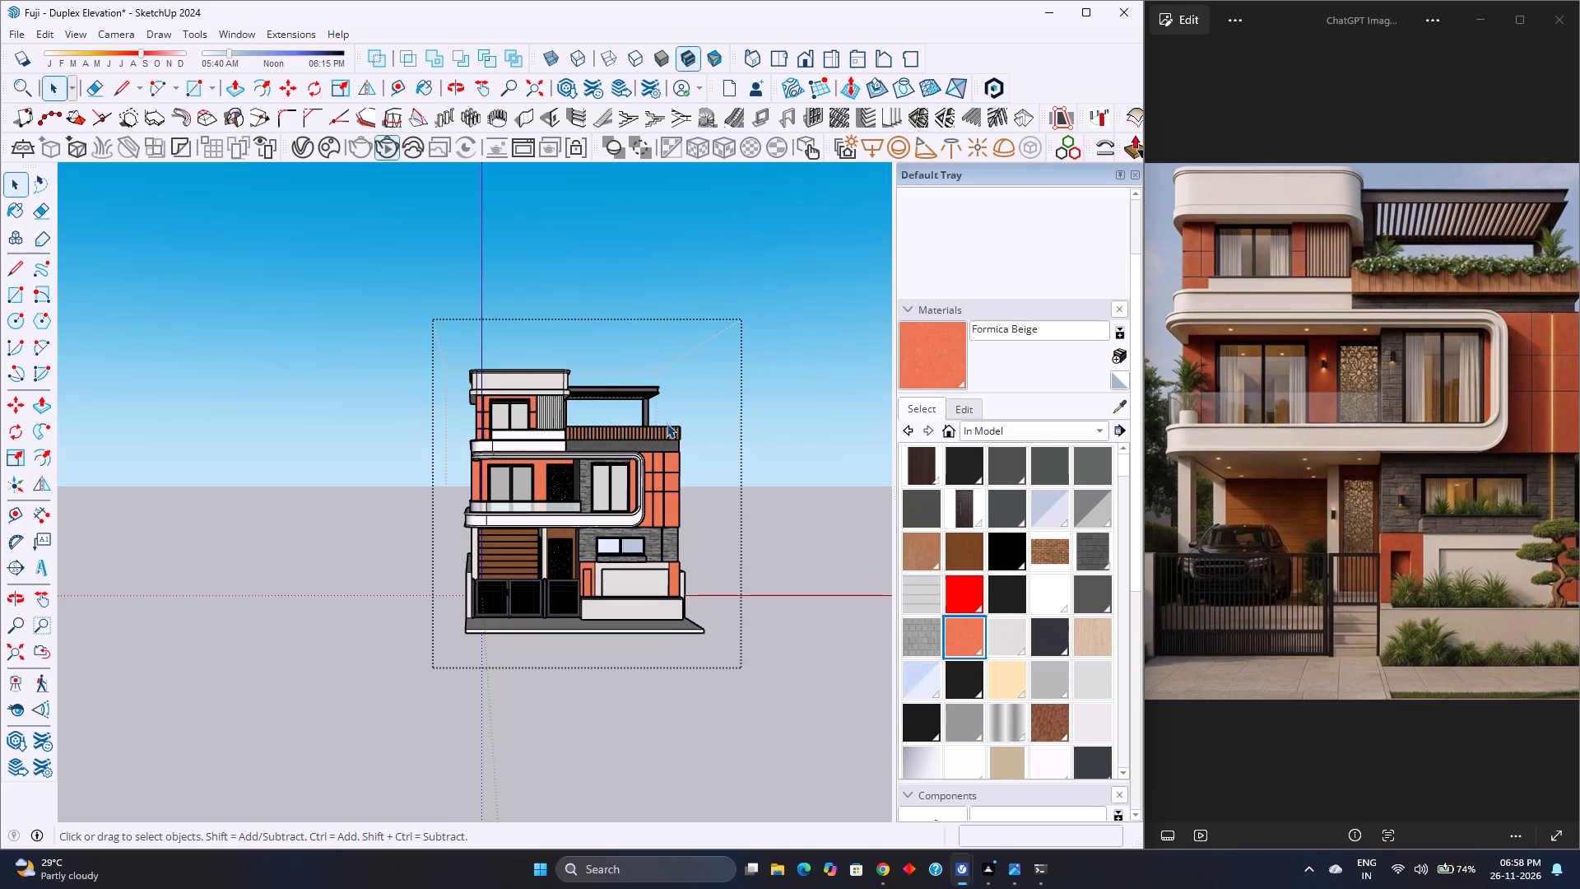
Examine the whole duplex model from its front corner, comparing the front and side wall finishes with the reference image.
{"action": "middle_click_drag", "start_coordinate": [675, 421], "coordinate": [605, 384]}
{"action": "middle_click", "coordinate": [605, 384]}
{"action": "middle_click_drag", "start_coordinate": [605, 357], "coordinate": [606, 326]}
{"action": "middle_click_drag", "start_coordinate": [638, 345], "coordinate": [569, 370]}
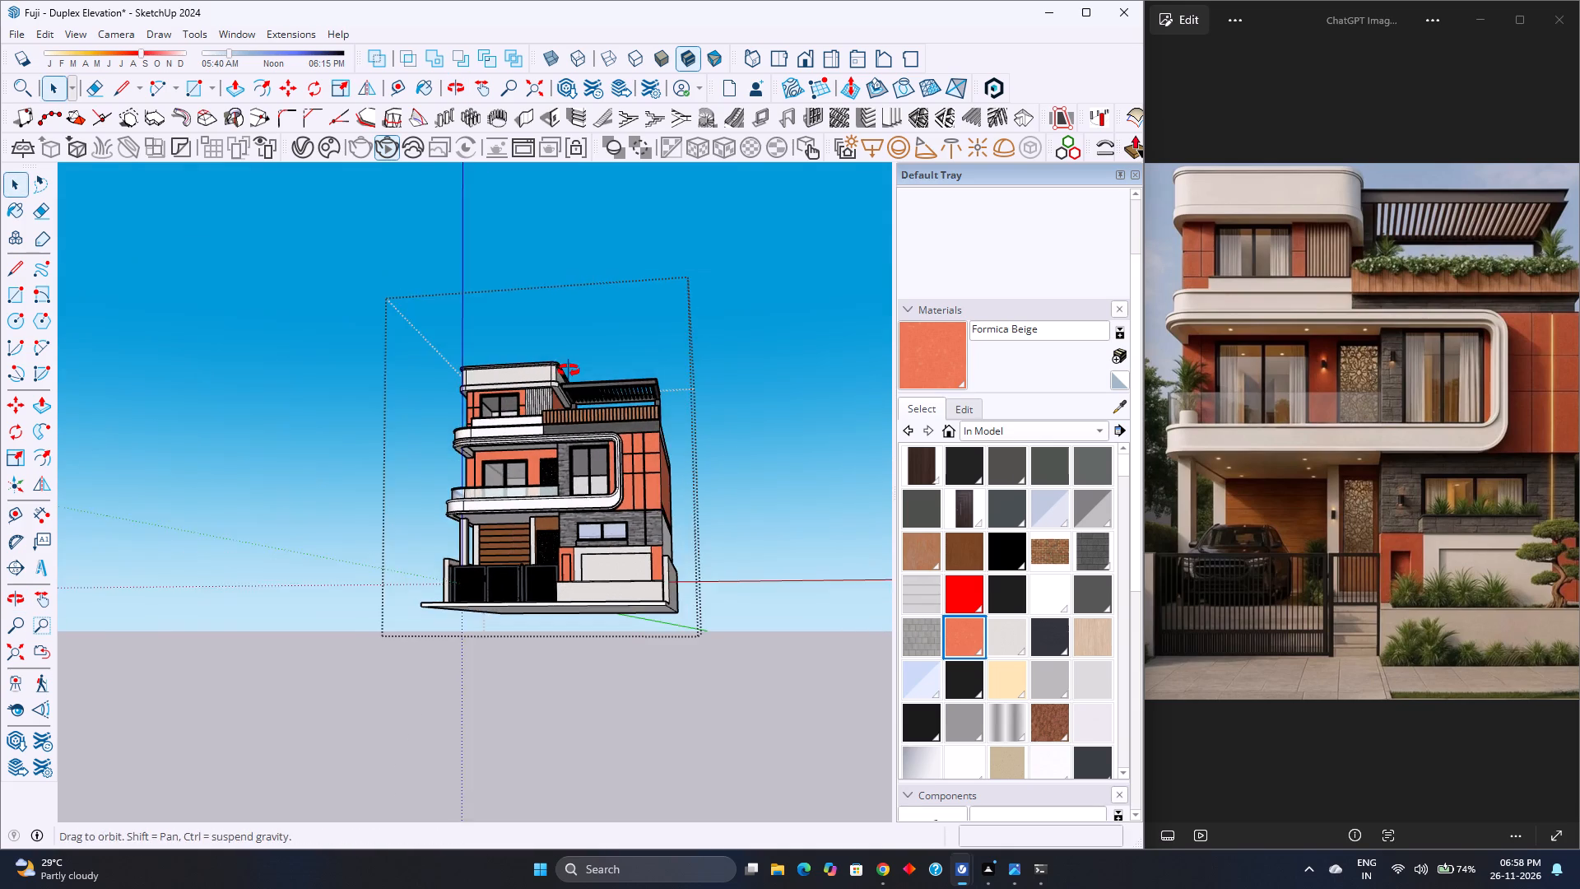
{"action": "middle_click_drag", "start_coordinate": [569, 370], "coordinate": [547, 374]}
{"action": "middle_click", "coordinate": [547, 374]}
{"action": "scroll", "coordinate": [546, 364], "scroll_direction": "down", "scroll_amount": 3}
{"action": "scroll", "coordinate": [546, 364], "scroll_direction": "up", "scroll_amount": 3}
{"action": "scroll", "coordinate": [546, 364], "scroll_direction": "down", "scroll_amount": 3}
{"action": "scroll", "coordinate": [546, 364], "scroll_direction": "up", "scroll_amount": 2}
{"action": "scroll", "coordinate": [546, 364], "scroll_direction": "down", "scroll_amount": 2}
{"action": "scroll", "coordinate": [546, 364], "scroll_direction": "up", "scroll_amount": 4}
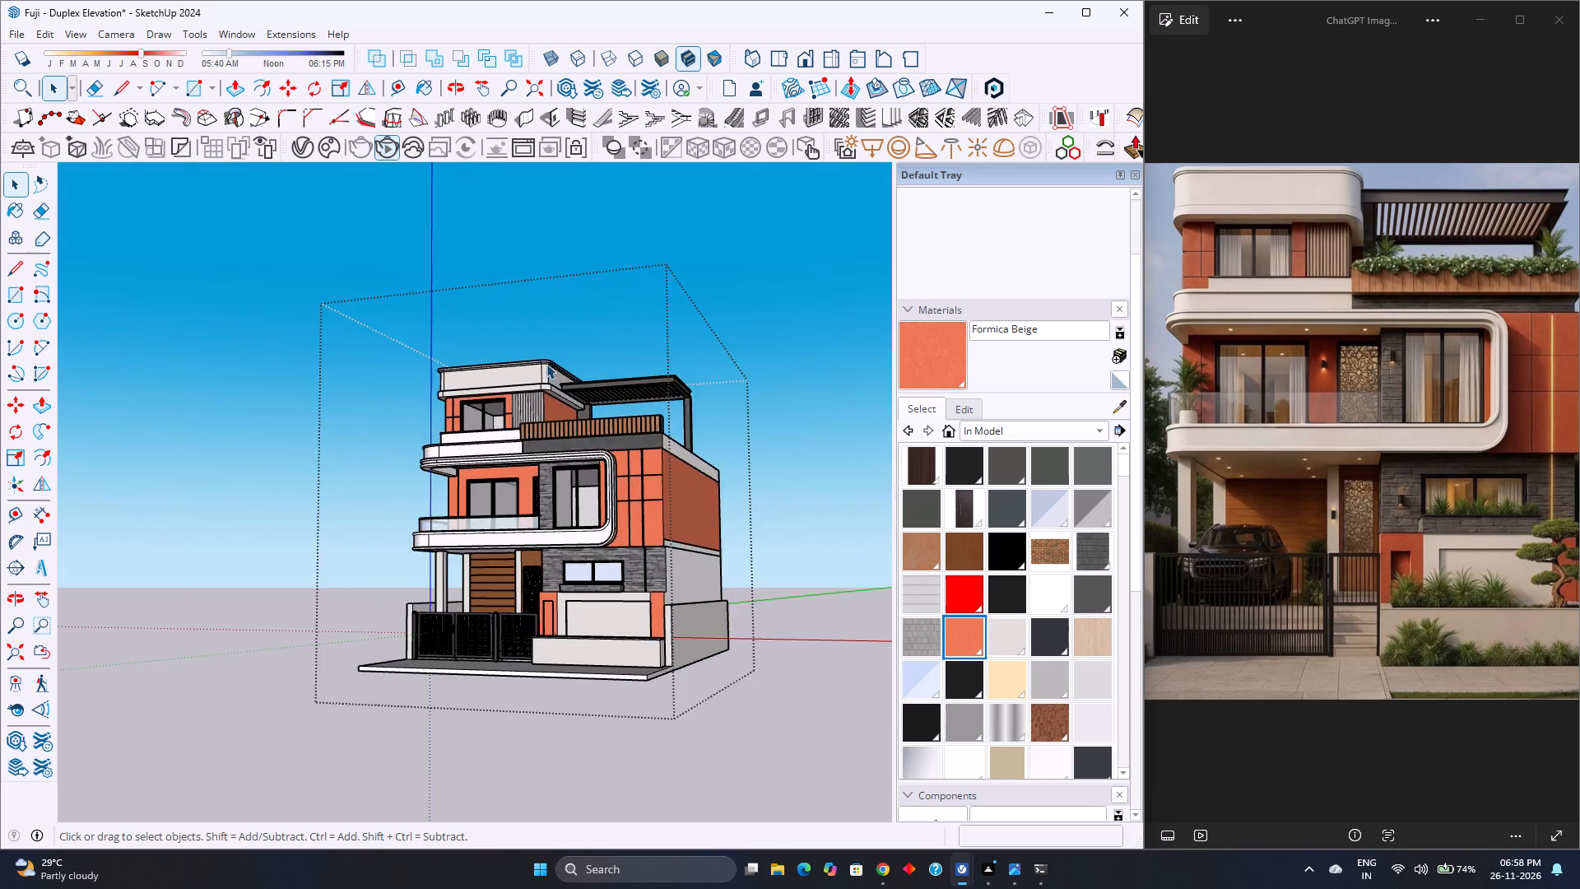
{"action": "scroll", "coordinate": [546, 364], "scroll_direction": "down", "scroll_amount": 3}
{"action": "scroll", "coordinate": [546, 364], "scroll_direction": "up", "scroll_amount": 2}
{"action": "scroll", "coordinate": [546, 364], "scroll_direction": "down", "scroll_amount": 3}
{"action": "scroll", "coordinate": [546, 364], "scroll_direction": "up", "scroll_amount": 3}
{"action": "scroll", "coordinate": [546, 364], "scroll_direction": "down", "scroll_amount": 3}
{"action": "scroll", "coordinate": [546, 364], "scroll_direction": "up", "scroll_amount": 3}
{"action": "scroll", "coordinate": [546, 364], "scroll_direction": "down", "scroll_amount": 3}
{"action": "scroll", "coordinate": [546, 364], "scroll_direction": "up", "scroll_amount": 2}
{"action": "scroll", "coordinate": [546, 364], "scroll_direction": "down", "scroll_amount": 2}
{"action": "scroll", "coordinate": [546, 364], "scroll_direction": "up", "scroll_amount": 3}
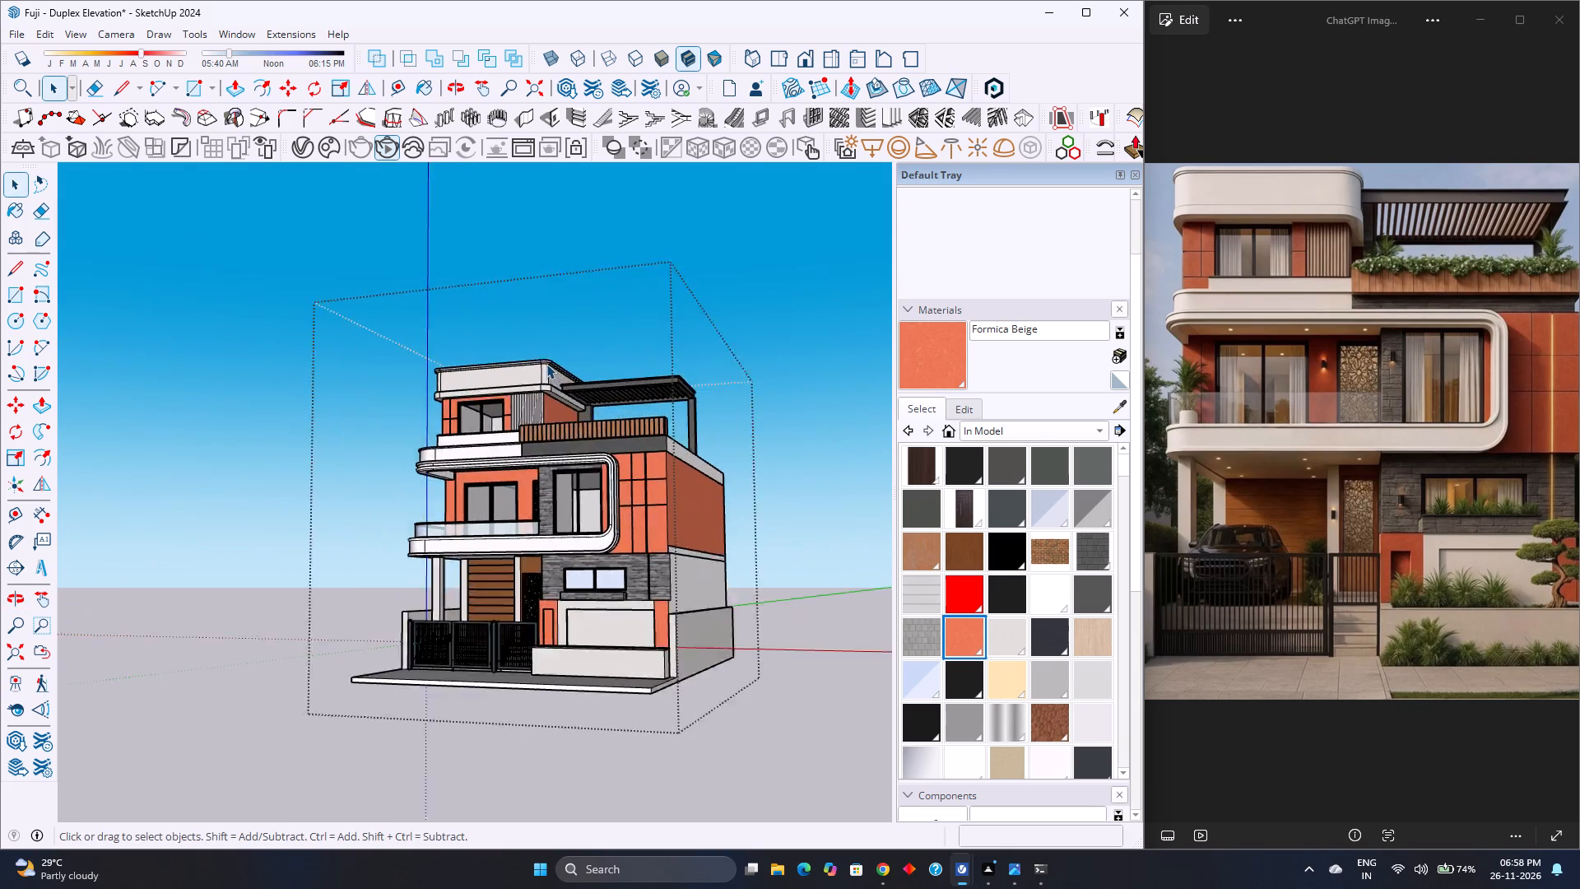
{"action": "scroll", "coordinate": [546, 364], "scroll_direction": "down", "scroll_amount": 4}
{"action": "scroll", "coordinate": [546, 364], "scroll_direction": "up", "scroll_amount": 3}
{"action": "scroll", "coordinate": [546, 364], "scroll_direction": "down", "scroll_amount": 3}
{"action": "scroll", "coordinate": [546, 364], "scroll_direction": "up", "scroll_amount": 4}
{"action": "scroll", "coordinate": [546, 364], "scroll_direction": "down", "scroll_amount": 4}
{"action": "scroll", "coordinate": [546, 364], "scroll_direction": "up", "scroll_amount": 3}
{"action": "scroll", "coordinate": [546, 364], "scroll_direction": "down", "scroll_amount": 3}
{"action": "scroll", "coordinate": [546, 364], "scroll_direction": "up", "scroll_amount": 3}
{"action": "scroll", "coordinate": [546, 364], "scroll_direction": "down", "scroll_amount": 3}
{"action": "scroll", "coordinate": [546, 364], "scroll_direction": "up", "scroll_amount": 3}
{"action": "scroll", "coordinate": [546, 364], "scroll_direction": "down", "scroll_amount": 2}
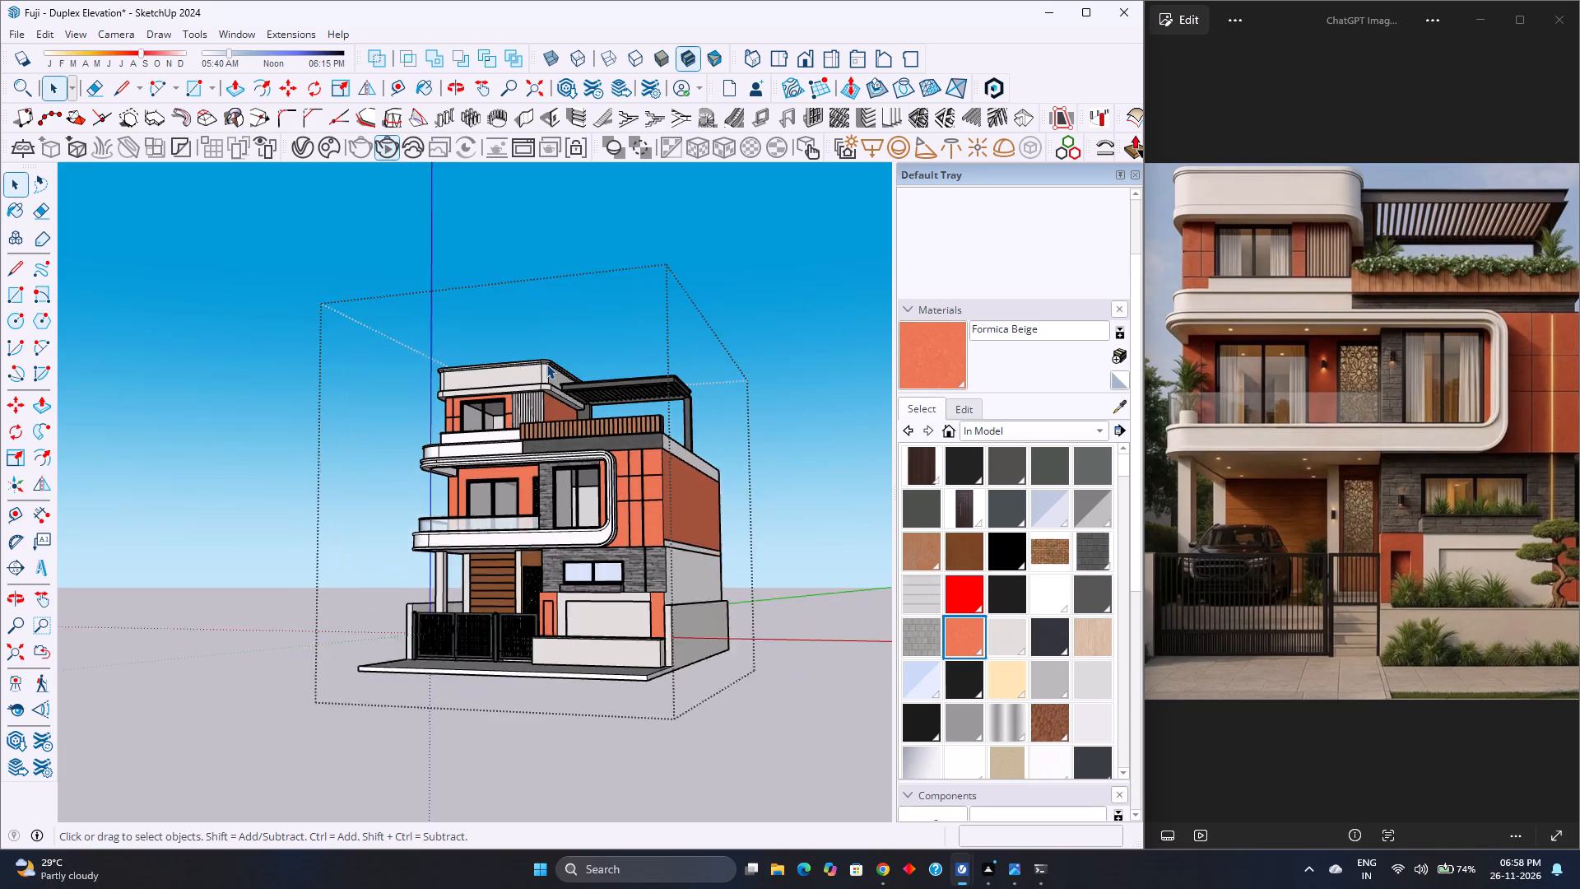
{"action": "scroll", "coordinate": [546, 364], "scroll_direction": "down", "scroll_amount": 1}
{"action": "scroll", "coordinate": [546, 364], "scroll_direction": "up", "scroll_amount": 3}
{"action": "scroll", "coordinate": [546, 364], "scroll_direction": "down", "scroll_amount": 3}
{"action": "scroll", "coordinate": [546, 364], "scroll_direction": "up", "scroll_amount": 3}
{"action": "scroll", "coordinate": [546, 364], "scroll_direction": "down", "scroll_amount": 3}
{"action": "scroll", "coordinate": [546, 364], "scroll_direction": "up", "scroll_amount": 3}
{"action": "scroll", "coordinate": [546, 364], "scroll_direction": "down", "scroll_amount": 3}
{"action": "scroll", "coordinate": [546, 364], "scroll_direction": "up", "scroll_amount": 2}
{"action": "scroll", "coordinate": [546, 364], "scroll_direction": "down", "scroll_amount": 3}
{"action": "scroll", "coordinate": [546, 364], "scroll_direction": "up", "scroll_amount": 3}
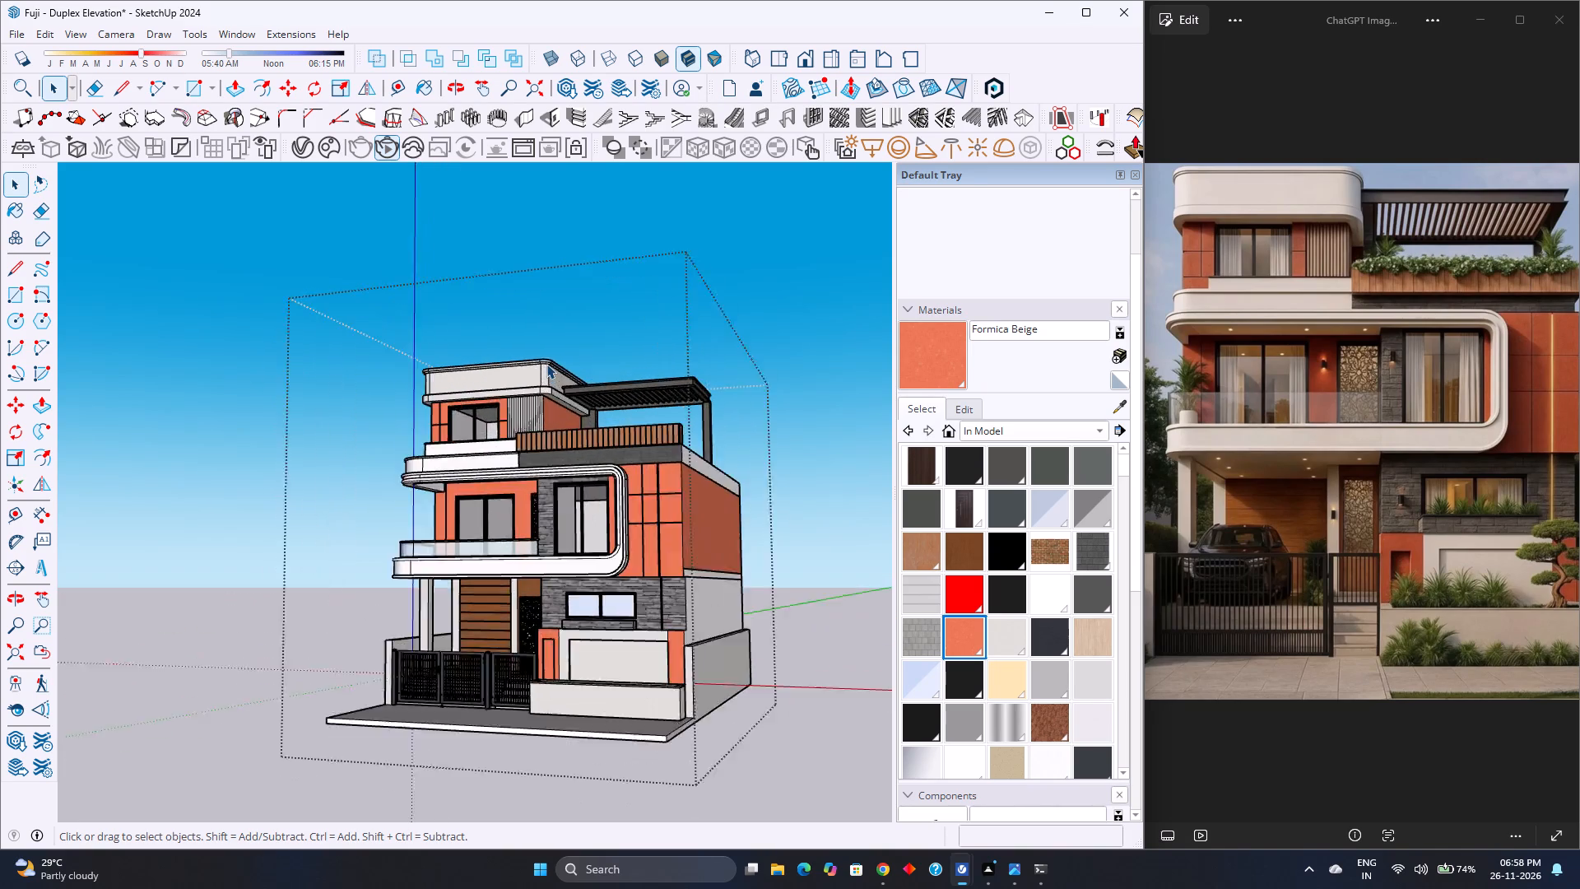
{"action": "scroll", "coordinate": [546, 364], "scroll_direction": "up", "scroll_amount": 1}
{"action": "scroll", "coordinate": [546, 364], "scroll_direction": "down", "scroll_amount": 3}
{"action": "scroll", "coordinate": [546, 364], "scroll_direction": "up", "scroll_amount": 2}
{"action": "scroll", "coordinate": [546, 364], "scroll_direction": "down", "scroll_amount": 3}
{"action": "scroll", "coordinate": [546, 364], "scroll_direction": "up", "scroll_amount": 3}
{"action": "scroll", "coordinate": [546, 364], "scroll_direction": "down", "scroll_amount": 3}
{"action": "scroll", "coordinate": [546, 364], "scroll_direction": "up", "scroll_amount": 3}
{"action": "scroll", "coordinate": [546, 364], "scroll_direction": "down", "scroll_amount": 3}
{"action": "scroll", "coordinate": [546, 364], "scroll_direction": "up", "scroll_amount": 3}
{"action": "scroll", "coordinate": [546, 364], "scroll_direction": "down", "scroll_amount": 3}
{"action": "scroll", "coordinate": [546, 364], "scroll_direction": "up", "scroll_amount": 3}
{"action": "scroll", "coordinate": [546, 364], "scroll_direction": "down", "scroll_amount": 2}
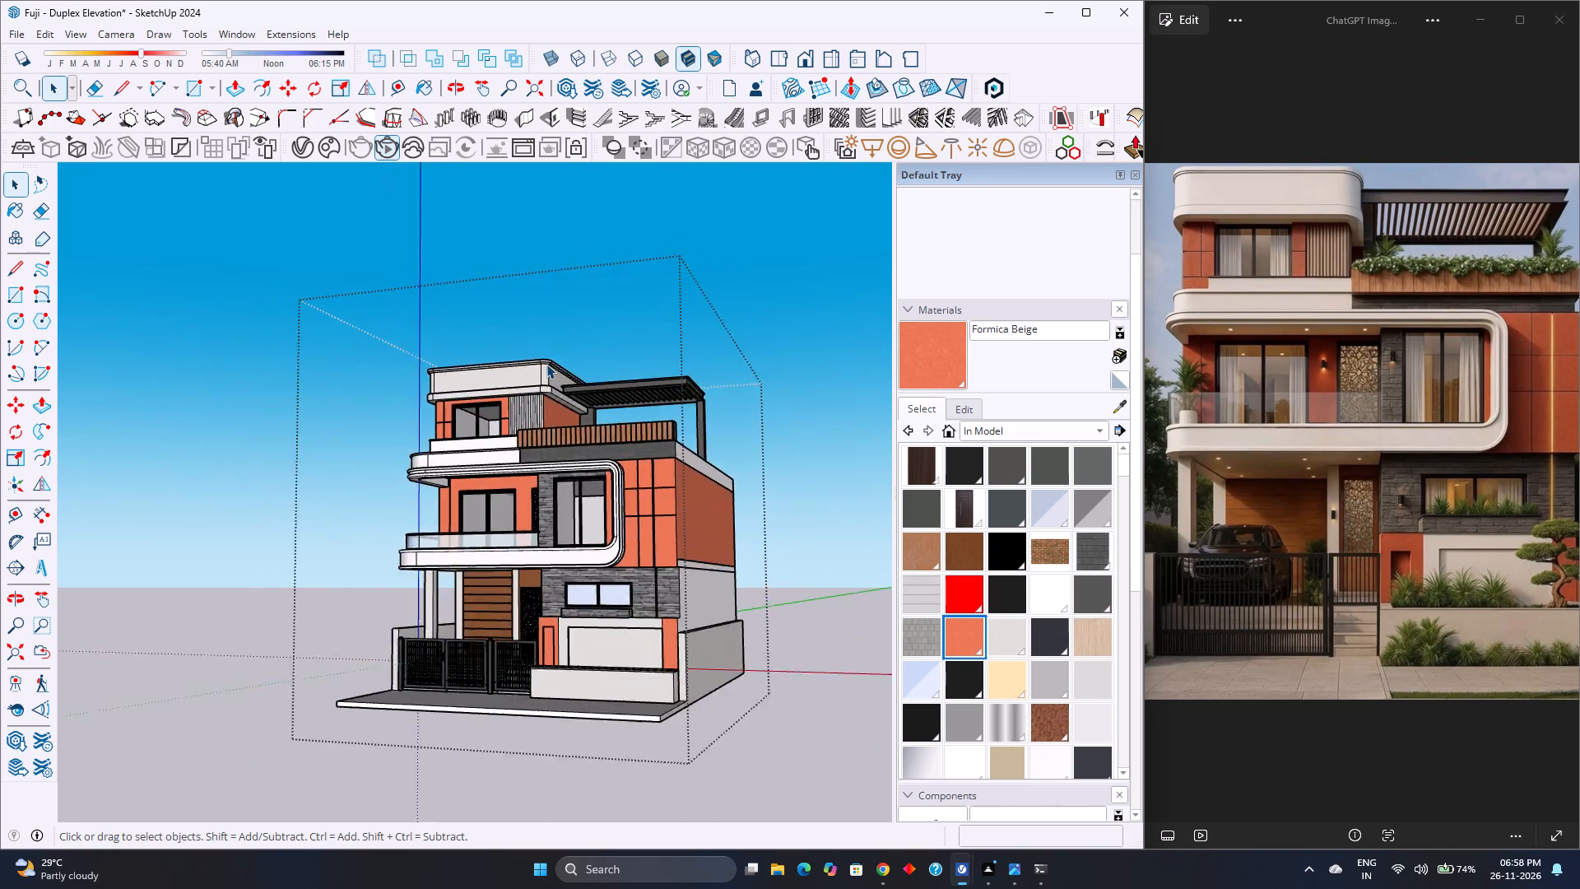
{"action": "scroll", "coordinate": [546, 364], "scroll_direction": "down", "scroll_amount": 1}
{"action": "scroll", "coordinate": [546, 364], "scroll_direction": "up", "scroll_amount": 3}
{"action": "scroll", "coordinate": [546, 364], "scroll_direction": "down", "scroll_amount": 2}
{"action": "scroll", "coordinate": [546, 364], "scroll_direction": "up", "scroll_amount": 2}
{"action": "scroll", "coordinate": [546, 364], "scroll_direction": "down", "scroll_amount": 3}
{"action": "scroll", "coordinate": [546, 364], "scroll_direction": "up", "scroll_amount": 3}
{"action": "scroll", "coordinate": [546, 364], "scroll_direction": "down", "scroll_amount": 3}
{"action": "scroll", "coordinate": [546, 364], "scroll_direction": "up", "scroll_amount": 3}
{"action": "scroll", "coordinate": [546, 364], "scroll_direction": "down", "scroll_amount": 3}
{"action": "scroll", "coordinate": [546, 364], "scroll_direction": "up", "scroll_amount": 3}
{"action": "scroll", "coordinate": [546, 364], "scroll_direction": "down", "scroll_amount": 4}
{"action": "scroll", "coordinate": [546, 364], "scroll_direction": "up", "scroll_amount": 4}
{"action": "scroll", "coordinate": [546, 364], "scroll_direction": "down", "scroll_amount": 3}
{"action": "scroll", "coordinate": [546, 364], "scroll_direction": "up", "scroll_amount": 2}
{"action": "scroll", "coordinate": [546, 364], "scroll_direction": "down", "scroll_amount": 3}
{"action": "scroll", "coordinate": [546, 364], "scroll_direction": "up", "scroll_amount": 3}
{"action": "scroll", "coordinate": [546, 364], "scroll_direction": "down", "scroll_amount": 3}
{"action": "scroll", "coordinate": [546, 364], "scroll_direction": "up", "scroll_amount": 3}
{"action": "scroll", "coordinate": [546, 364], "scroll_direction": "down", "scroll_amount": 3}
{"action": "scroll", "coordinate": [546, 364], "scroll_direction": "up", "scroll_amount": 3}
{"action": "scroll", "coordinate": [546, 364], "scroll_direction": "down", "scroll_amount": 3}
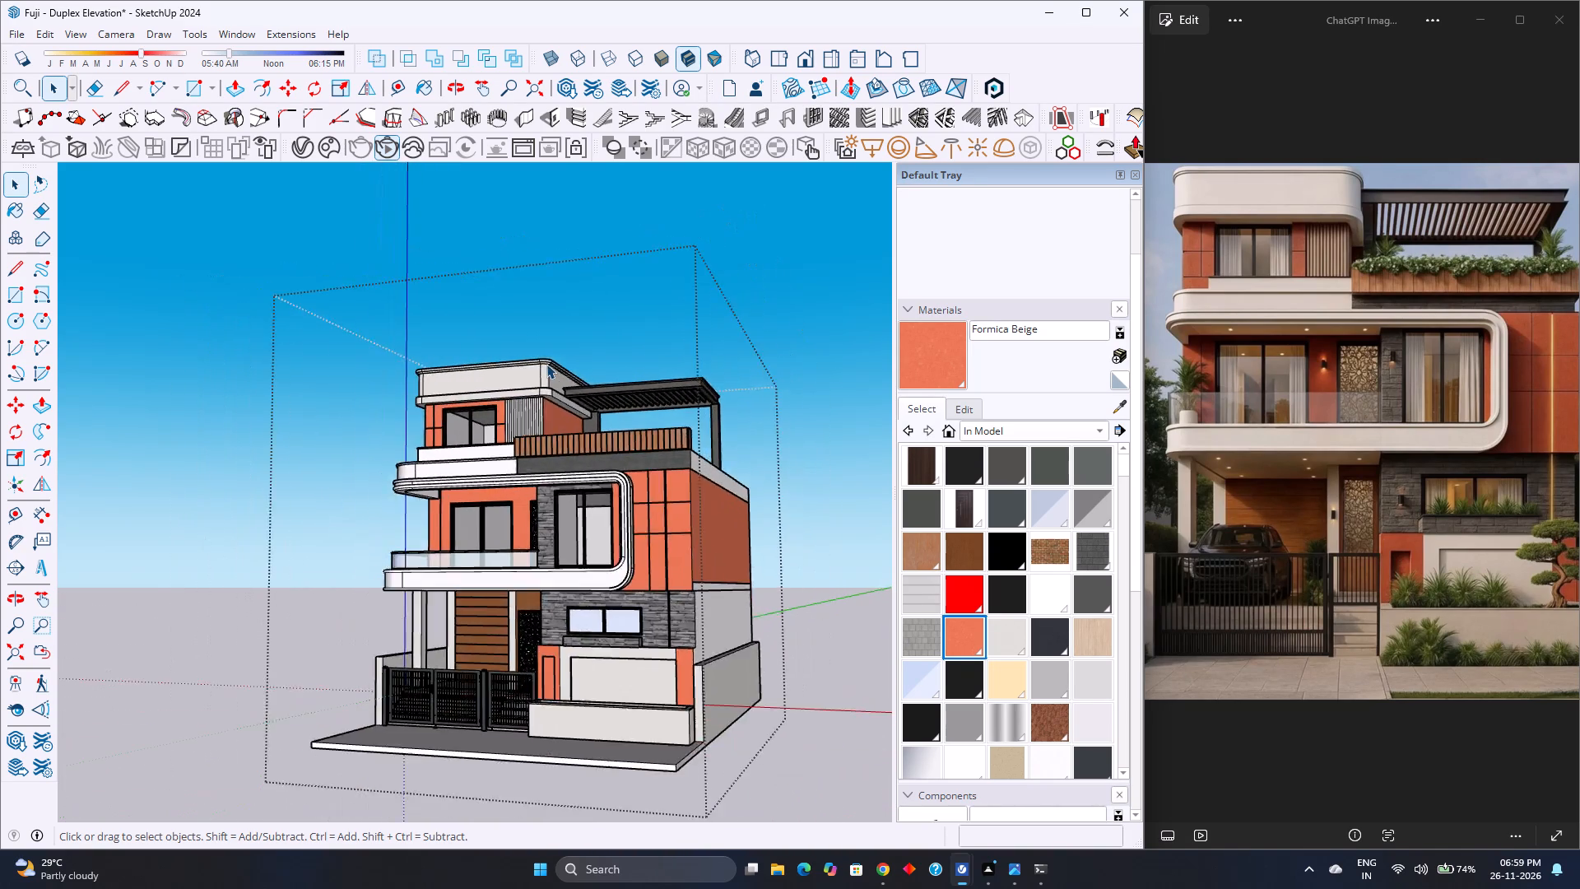
Examine the finishes of the upper floors, terrace parapet and pergola up close against the reference image.
{"action": "scroll", "coordinate": [546, 364], "scroll_direction": "up", "scroll_amount": 3}
{"action": "scroll", "coordinate": [546, 364], "scroll_direction": "down", "scroll_amount": 3}
{"action": "scroll", "coordinate": [546, 364], "scroll_direction": "up", "scroll_amount": 3}
{"action": "scroll", "coordinate": [546, 364], "scroll_direction": "down", "scroll_amount": 3}
{"action": "scroll", "coordinate": [546, 364], "scroll_direction": "up", "scroll_amount": 3}
{"action": "scroll", "coordinate": [546, 364], "scroll_direction": "down", "scroll_amount": 3}
{"action": "scroll", "coordinate": [546, 364], "scroll_direction": "up", "scroll_amount": 3}
{"action": "scroll", "coordinate": [546, 364], "scroll_direction": "down", "scroll_amount": 3}
{"action": "scroll", "coordinate": [546, 364], "scroll_direction": "up", "scroll_amount": 3}
{"action": "scroll", "coordinate": [546, 364], "scroll_direction": "down", "scroll_amount": 3}
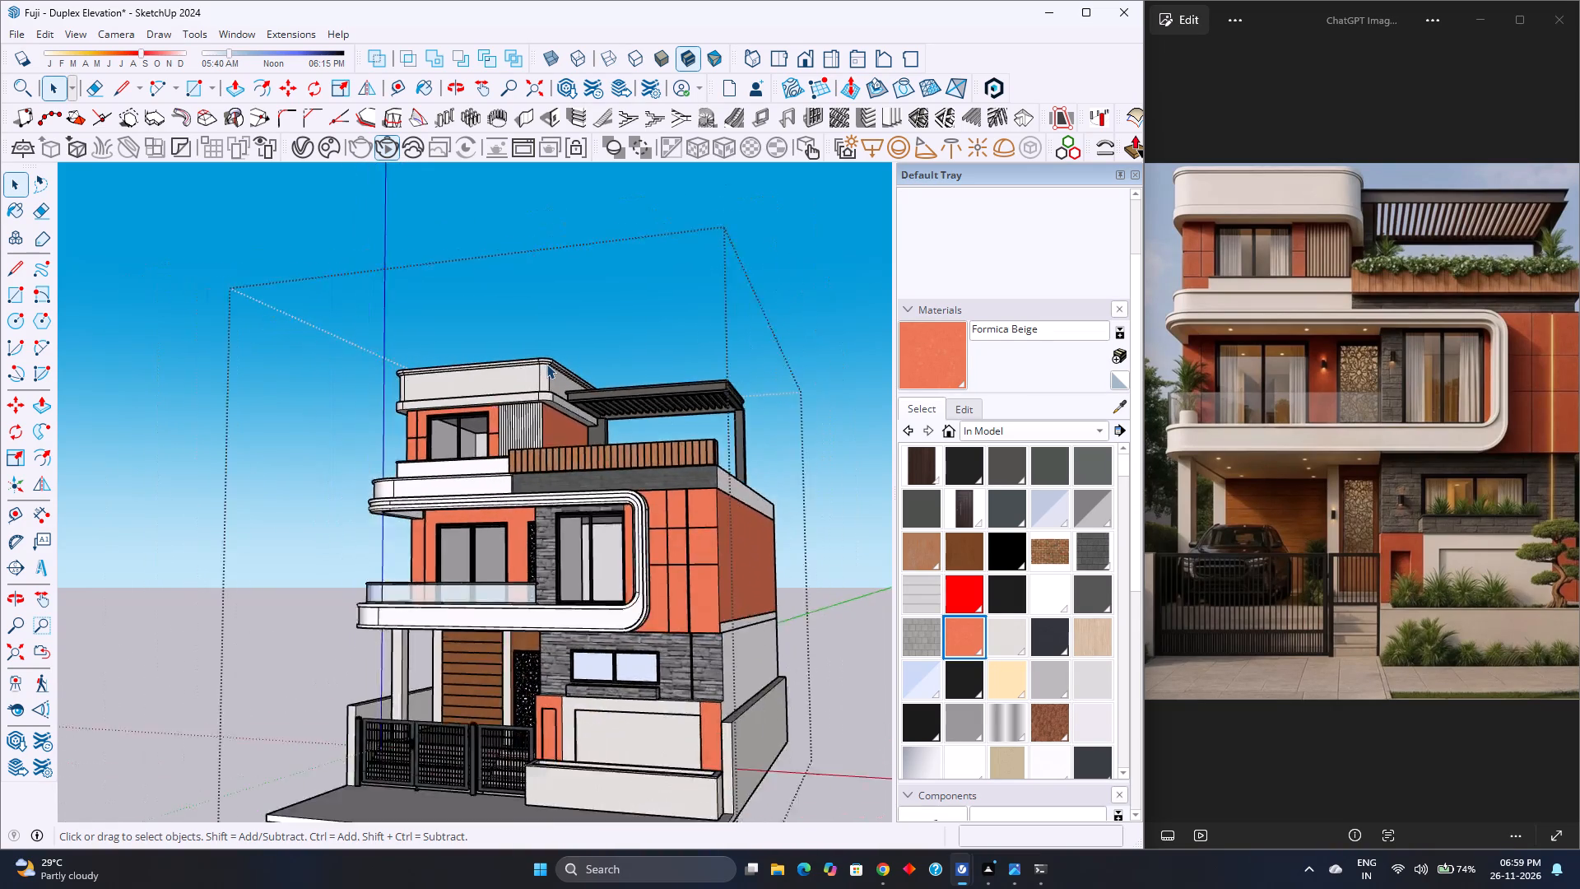
{"action": "scroll", "coordinate": [546, 364], "scroll_direction": "up", "scroll_amount": 3}
{"action": "scroll", "coordinate": [546, 364], "scroll_direction": "down", "scroll_amount": 3}
{"action": "scroll", "coordinate": [546, 364], "scroll_direction": "up", "scroll_amount": 2}
{"action": "scroll", "coordinate": [546, 364], "scroll_direction": "down", "scroll_amount": 2}
{"action": "scroll", "coordinate": [546, 364], "scroll_direction": "up", "scroll_amount": 3}
{"action": "scroll", "coordinate": [546, 364], "scroll_direction": "down", "scroll_amount": 3}
{"action": "scroll", "coordinate": [546, 364], "scroll_direction": "up", "scroll_amount": 3}
{"action": "scroll", "coordinate": [546, 364], "scroll_direction": "down", "scroll_amount": 3}
{"action": "scroll", "coordinate": [546, 364], "scroll_direction": "up", "scroll_amount": 2}
{"action": "scroll", "coordinate": [546, 364], "scroll_direction": "down", "scroll_amount": 2}
{"action": "scroll", "coordinate": [546, 364], "scroll_direction": "up", "scroll_amount": 2}
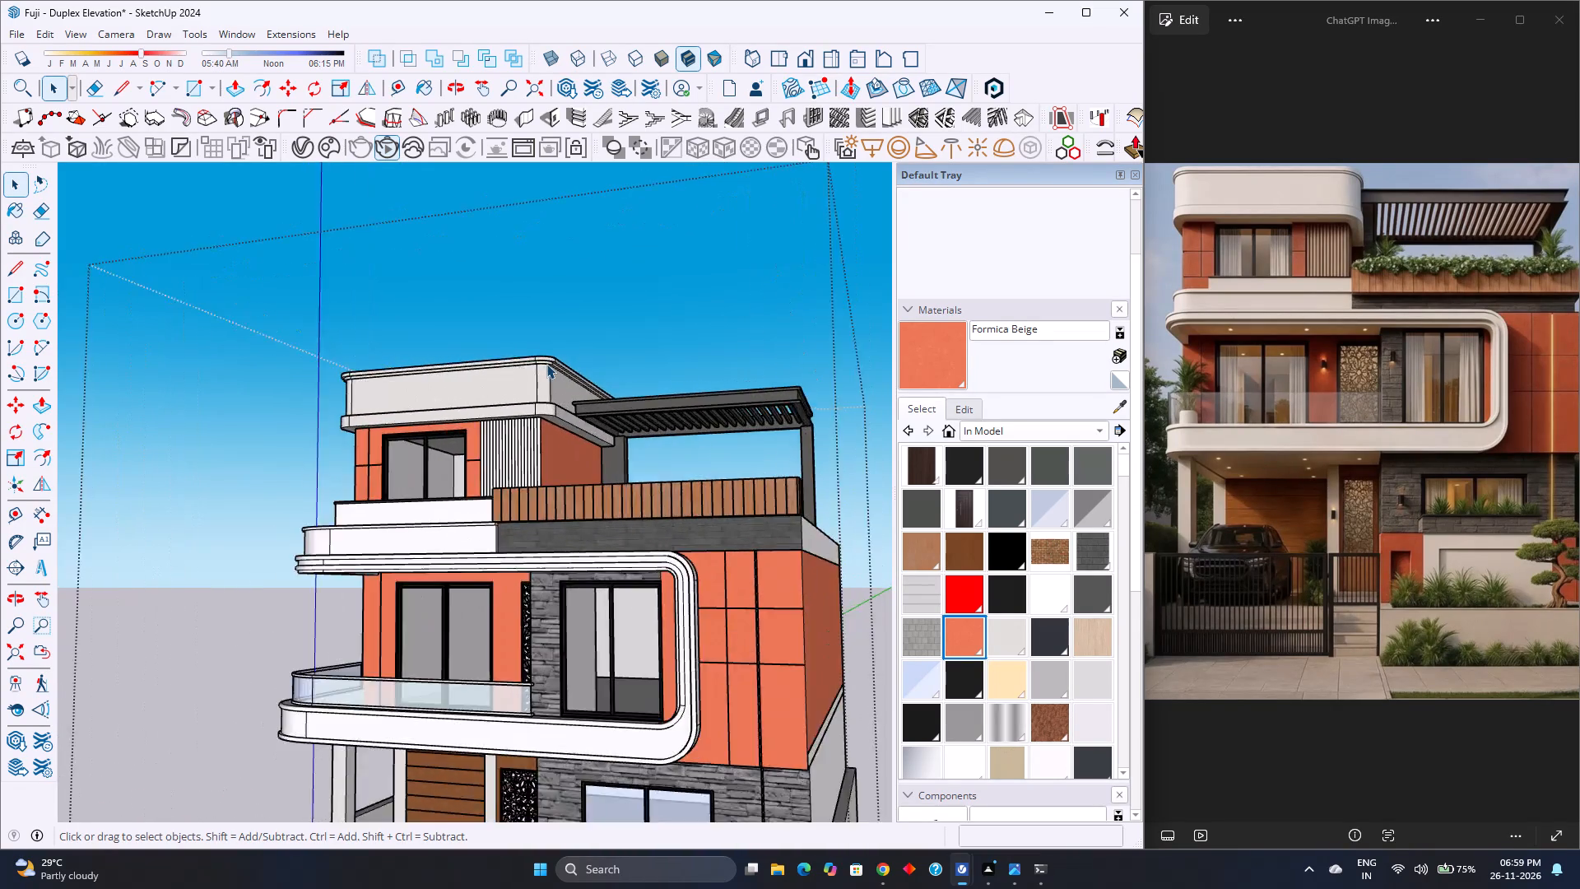
{"action": "scroll", "coordinate": [546, 364], "scroll_direction": "down", "scroll_amount": 2}
{"action": "scroll", "coordinate": [546, 364], "scroll_direction": "up", "scroll_amount": 3}
{"action": "scroll", "coordinate": [546, 364], "scroll_direction": "down", "scroll_amount": 4}
{"action": "scroll", "coordinate": [546, 364], "scroll_direction": "up", "scroll_amount": 3}
{"action": "scroll", "coordinate": [546, 364], "scroll_direction": "down", "scroll_amount": 2}
{"action": "scroll", "coordinate": [546, 364], "scroll_direction": "up", "scroll_amount": 2}
{"action": "scroll", "coordinate": [546, 364], "scroll_direction": "down", "scroll_amount": 3}
{"action": "scroll", "coordinate": [546, 364], "scroll_direction": "up", "scroll_amount": 3}
{"action": "scroll", "coordinate": [546, 364], "scroll_direction": "down", "scroll_amount": 3}
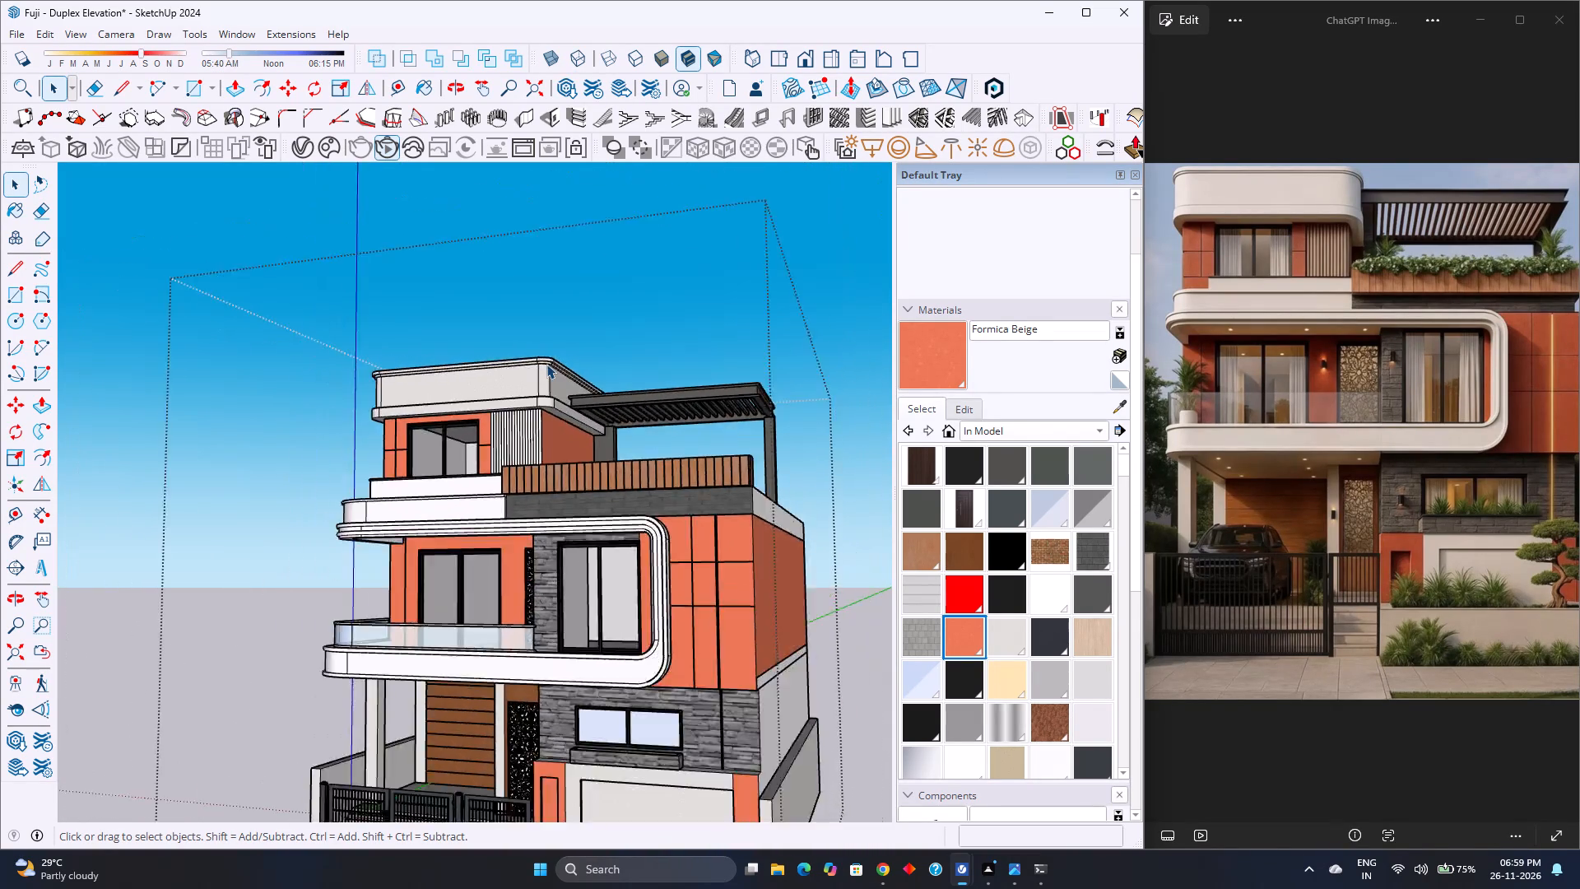
{"action": "scroll", "coordinate": [546, 364], "scroll_direction": "up", "scroll_amount": 3}
{"action": "scroll", "coordinate": [546, 364], "scroll_direction": "down", "scroll_amount": 2}
{"action": "scroll", "coordinate": [546, 364], "scroll_direction": "up", "scroll_amount": 2}
{"action": "scroll", "coordinate": [546, 364], "scroll_direction": "down", "scroll_amount": 3}
{"action": "scroll", "coordinate": [546, 364], "scroll_direction": "up", "scroll_amount": 3}
{"action": "scroll", "coordinate": [546, 364], "scroll_direction": "down", "scroll_amount": 3}
{"action": "scroll", "coordinate": [546, 364], "scroll_direction": "up", "scroll_amount": 3}
{"action": "scroll", "coordinate": [546, 364], "scroll_direction": "down", "scroll_amount": 3}
{"action": "scroll", "coordinate": [546, 364], "scroll_direction": "up", "scroll_amount": 3}
{"action": "scroll", "coordinate": [546, 364], "scroll_direction": "down", "scroll_amount": 3}
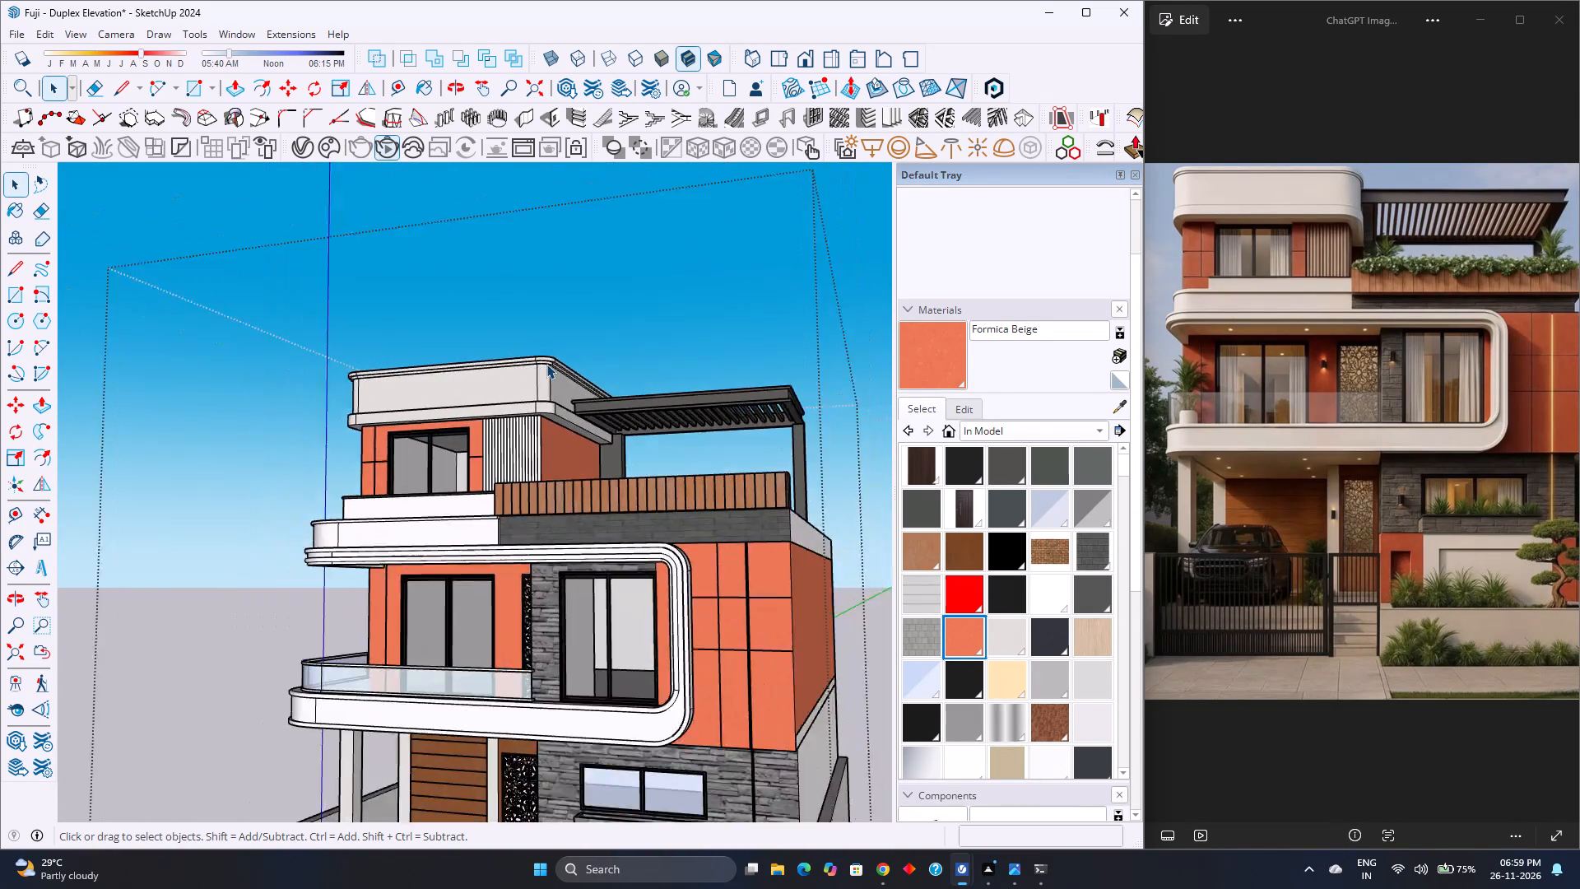
{"action": "scroll", "coordinate": [546, 364], "scroll_direction": "up", "scroll_amount": 3}
{"action": "scroll", "coordinate": [546, 364], "scroll_direction": "down", "scroll_amount": 3}
{"action": "scroll", "coordinate": [546, 364], "scroll_direction": "up", "scroll_amount": 2}
{"action": "scroll", "coordinate": [546, 364], "scroll_direction": "down", "scroll_amount": 2}
{"action": "scroll", "coordinate": [546, 364], "scroll_direction": "up", "scroll_amount": 3}
{"action": "scroll", "coordinate": [546, 364], "scroll_direction": "down", "scroll_amount": 2}
{"action": "scroll", "coordinate": [546, 364], "scroll_direction": "up", "scroll_amount": 2}
{"action": "scroll", "coordinate": [546, 364], "scroll_direction": "down", "scroll_amount": 3}
{"action": "scroll", "coordinate": [546, 364], "scroll_direction": "up", "scroll_amount": 2}
{"action": "scroll", "coordinate": [546, 364], "scroll_direction": "down", "scroll_amount": 2}
{"action": "scroll", "coordinate": [546, 364], "scroll_direction": "up", "scroll_amount": 2}
{"action": "scroll", "coordinate": [546, 364], "scroll_direction": "down", "scroll_amount": 2}
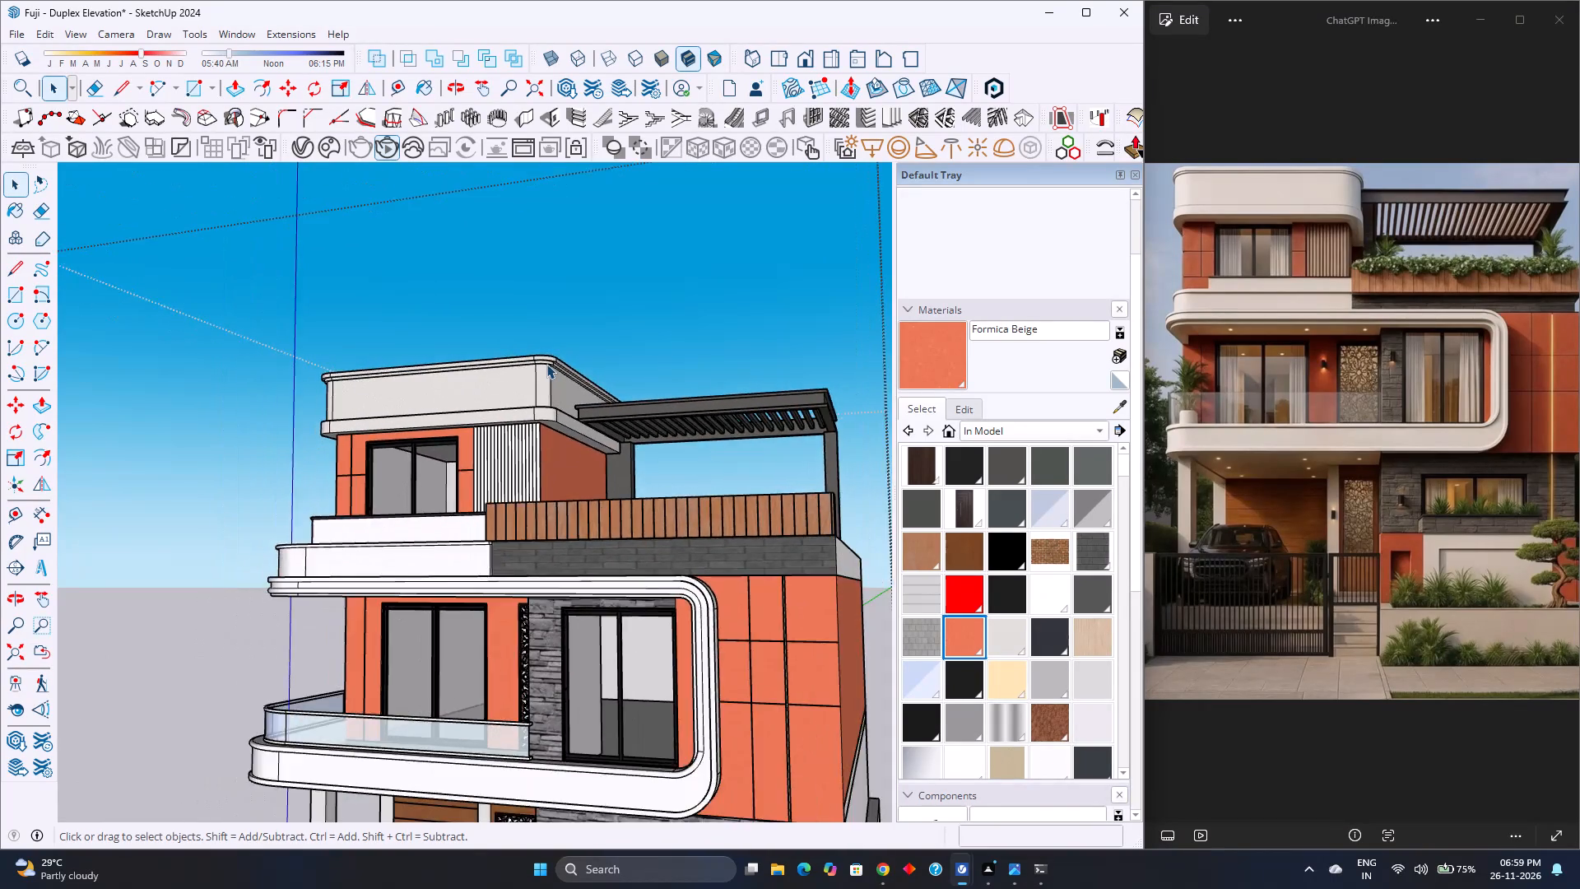
{"action": "scroll", "coordinate": [546, 364], "scroll_direction": "up", "scroll_amount": 2}
{"action": "scroll", "coordinate": [546, 364], "scroll_direction": "down", "scroll_amount": 2}
{"action": "scroll", "coordinate": [546, 364], "scroll_direction": "up", "scroll_amount": 2}
{"action": "scroll", "coordinate": [546, 364], "scroll_direction": "down", "scroll_amount": 2}
{"action": "scroll", "coordinate": [546, 364], "scroll_direction": "up", "scroll_amount": 2}
{"action": "scroll", "coordinate": [546, 364], "scroll_direction": "down", "scroll_amount": 2}
{"action": "scroll", "coordinate": [546, 364], "scroll_direction": "up", "scroll_amount": 2}
{"action": "scroll", "coordinate": [546, 364], "scroll_direction": "down", "scroll_amount": 3}
{"action": "scroll", "coordinate": [546, 364], "scroll_direction": "up", "scroll_amount": 3}
{"action": "scroll", "coordinate": [546, 364], "scroll_direction": "down", "scroll_amount": 3}
{"action": "scroll", "coordinate": [546, 364], "scroll_direction": "up", "scroll_amount": 3}
{"action": "scroll", "coordinate": [546, 364], "scroll_direction": "down", "scroll_amount": 3}
{"action": "scroll", "coordinate": [546, 364], "scroll_direction": "up", "scroll_amount": 3}
{"action": "scroll", "coordinate": [546, 364], "scroll_direction": "down", "scroll_amount": 3}
{"action": "scroll", "coordinate": [546, 364], "scroll_direction": "up", "scroll_amount": 3}
{"action": "scroll", "coordinate": [546, 364], "scroll_direction": "down", "scroll_amount": 3}
{"action": "scroll", "coordinate": [546, 364], "scroll_direction": "up", "scroll_amount": 3}
{"action": "scroll", "coordinate": [546, 364], "scroll_direction": "down", "scroll_amount": 3}
{"action": "scroll", "coordinate": [546, 364], "scroll_direction": "up", "scroll_amount": 3}
{"action": "scroll", "coordinate": [546, 364], "scroll_direction": "down", "scroll_amount": 2}
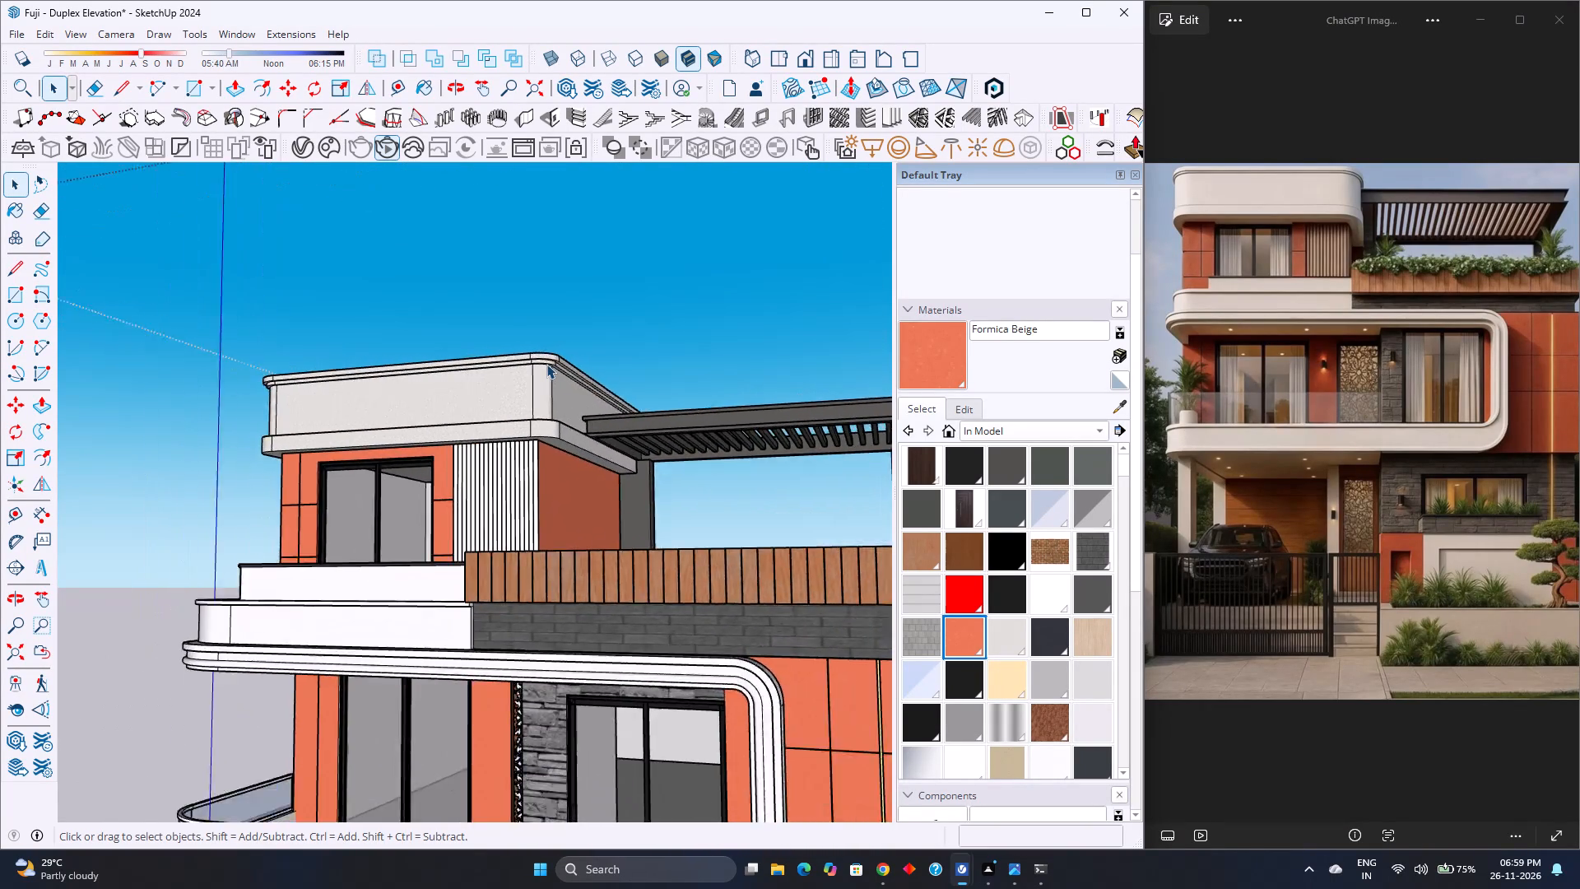
{"action": "scroll", "coordinate": [546, 364], "scroll_direction": "up", "scroll_amount": 2}
{"action": "scroll", "coordinate": [546, 364], "scroll_direction": "down", "scroll_amount": 3}
{"action": "scroll", "coordinate": [546, 364], "scroll_direction": "up", "scroll_amount": 3}
{"action": "scroll", "coordinate": [546, 364], "scroll_direction": "down", "scroll_amount": 3}
{"action": "scroll", "coordinate": [546, 364], "scroll_direction": "up", "scroll_amount": 2}
{"action": "scroll", "coordinate": [546, 364], "scroll_direction": "down", "scroll_amount": 2}
{"action": "middle_click_drag", "start_coordinate": [546, 364], "coordinate": [504, 337]}
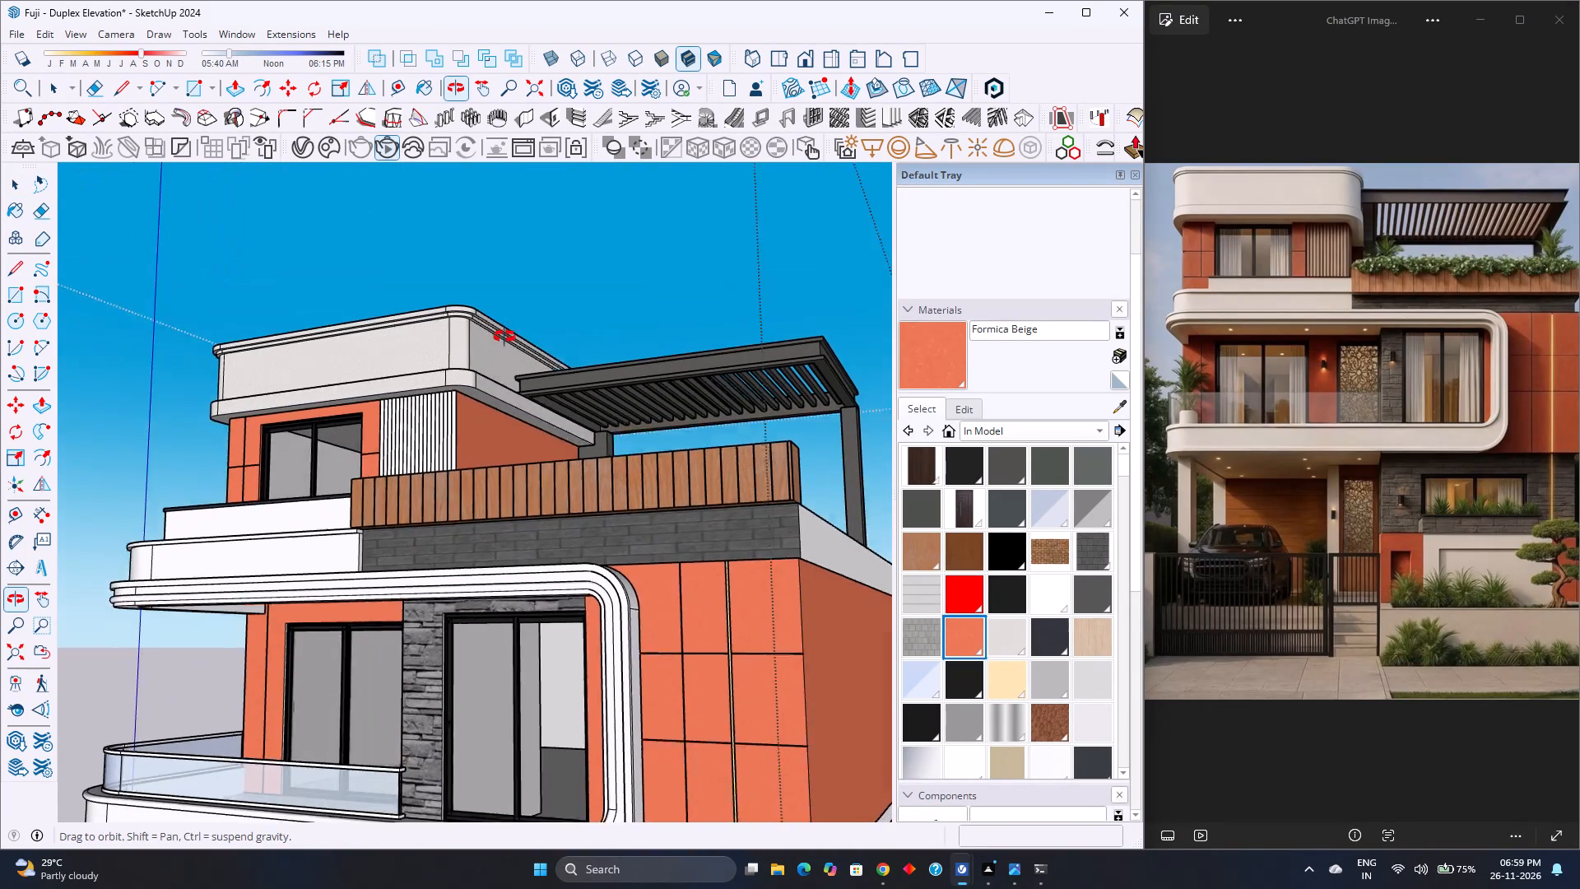
Examine the top-floor facade and then the whole front elevation, comparing their finishes with the reference image.
{"action": "middle_click_drag", "start_coordinate": [504, 337], "coordinate": [504, 333]}
{"action": "middle_click", "coordinate": [504, 333]}
{"action": "scroll", "coordinate": [504, 333], "scroll_direction": "up", "scroll_amount": 1}
{"action": "scroll", "coordinate": [504, 333], "scroll_direction": "down", "scroll_amount": 3}
{"action": "scroll", "coordinate": [504, 333], "scroll_direction": "up", "scroll_amount": 3}
{"action": "scroll", "coordinate": [504, 333], "scroll_direction": "down", "scroll_amount": 3}
{"action": "scroll", "coordinate": [504, 333], "scroll_direction": "up", "scroll_amount": 2}
{"action": "scroll", "coordinate": [504, 333], "scroll_direction": "down", "scroll_amount": 2}
{"action": "scroll", "coordinate": [504, 333], "scroll_direction": "up", "scroll_amount": 1}
{"action": "scroll", "coordinate": [504, 333], "scroll_direction": "down", "scroll_amount": 2}
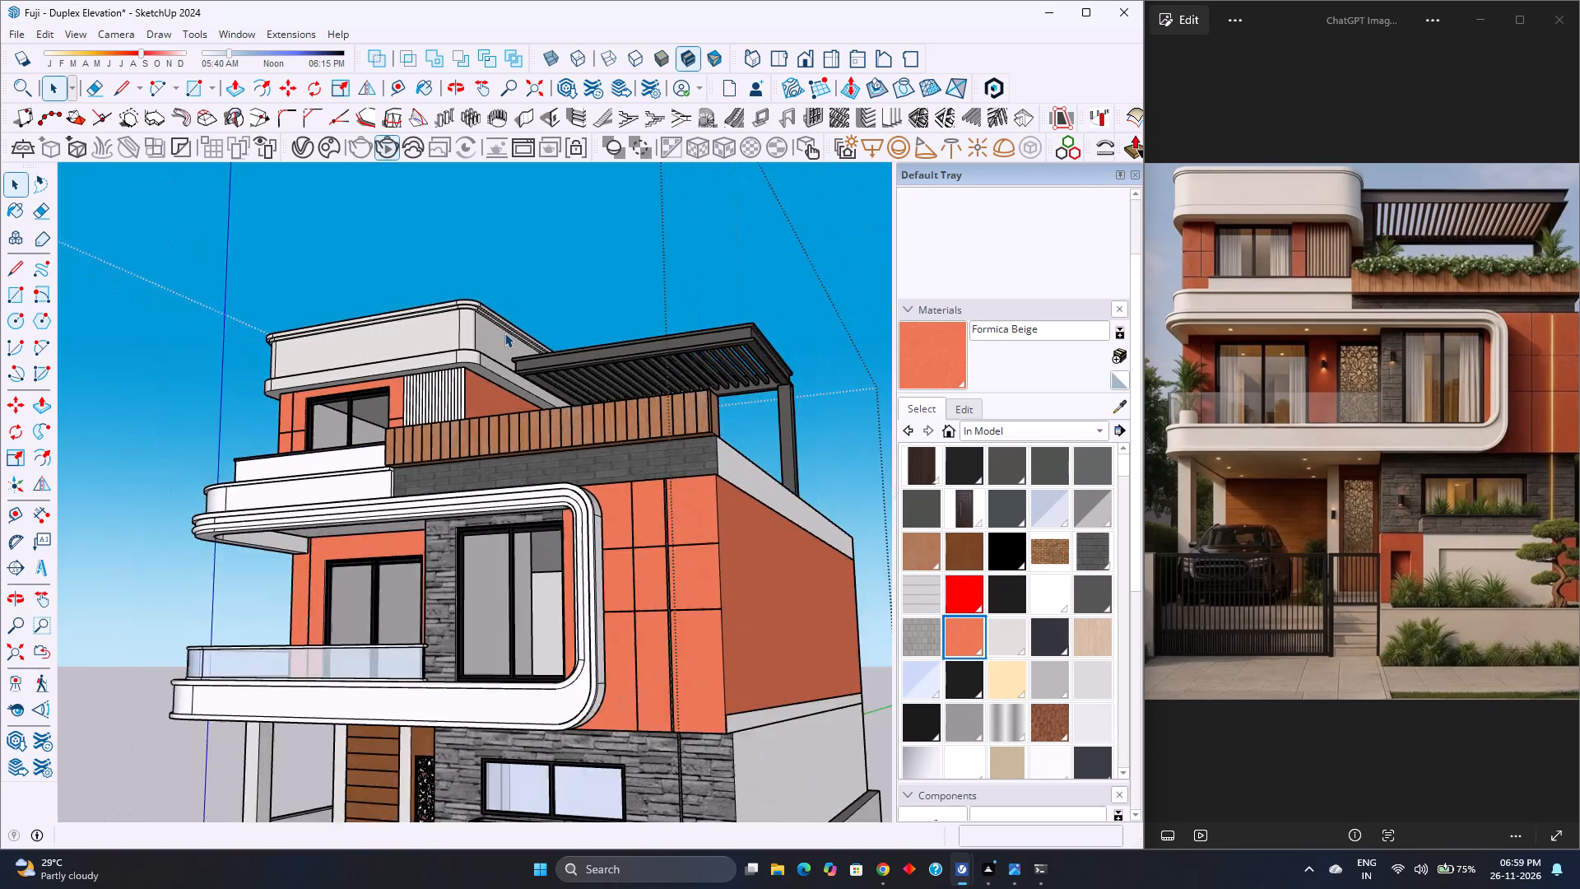
{"action": "scroll", "coordinate": [504, 333], "scroll_direction": "up", "scroll_amount": 3}
{"action": "middle_click_drag", "start_coordinate": [504, 336], "coordinate": [640, 340]}
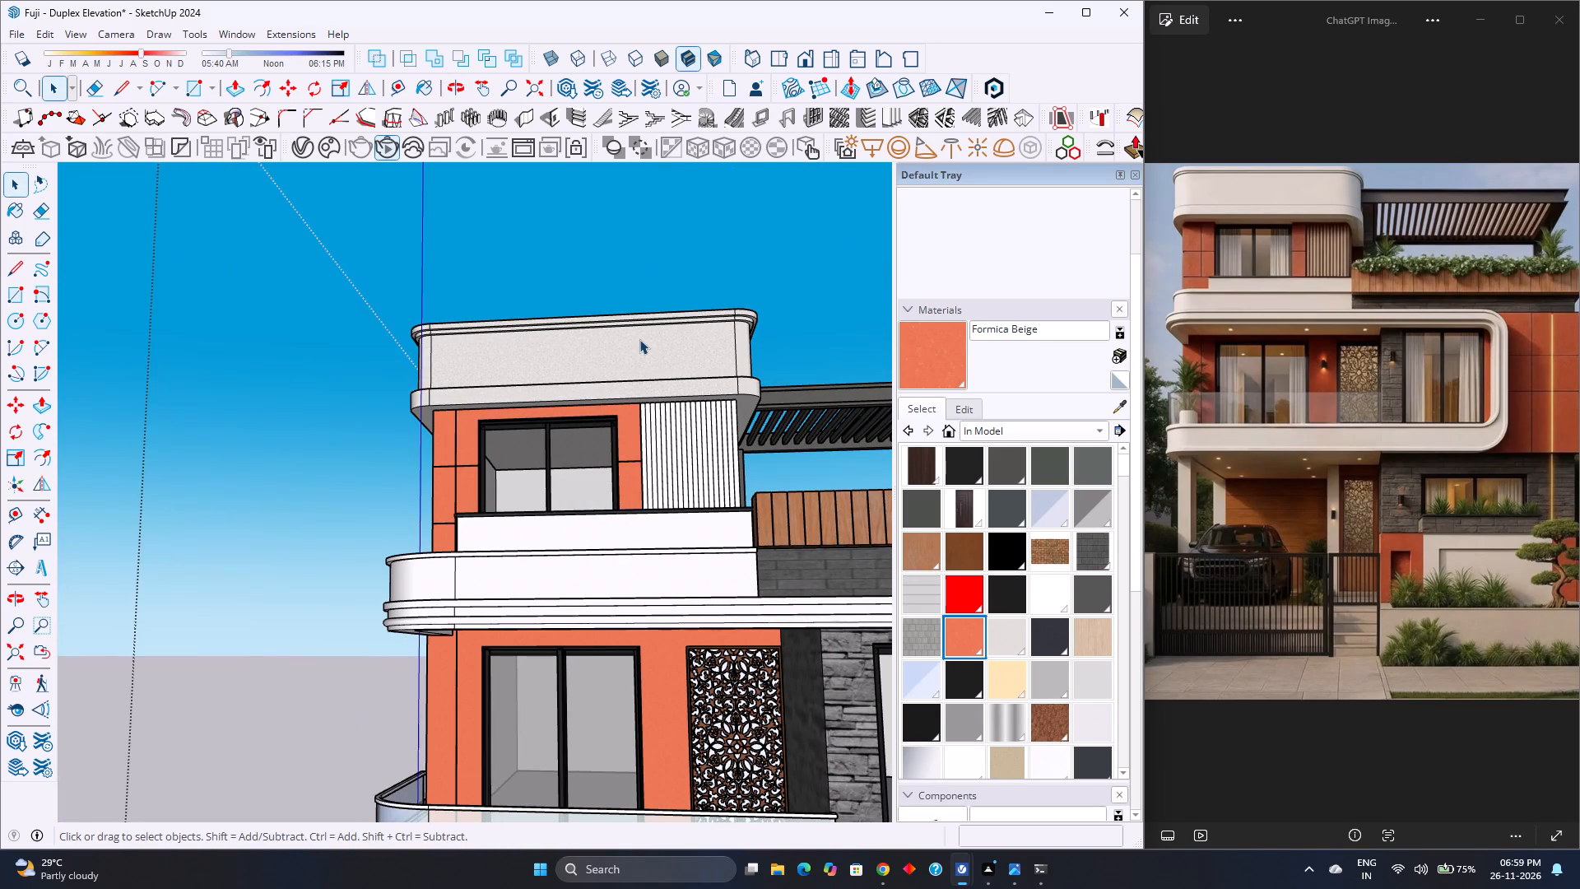
{"action": "scroll", "coordinate": [638, 339], "scroll_direction": "down", "scroll_amount": 3}
{"action": "scroll", "coordinate": [638, 339], "scroll_direction": "up", "scroll_amount": 2}
{"action": "scroll", "coordinate": [638, 339], "scroll_direction": "down", "scroll_amount": 3}
{"action": "scroll", "coordinate": [525, 339], "scroll_direction": "down", "scroll_amount": 3}
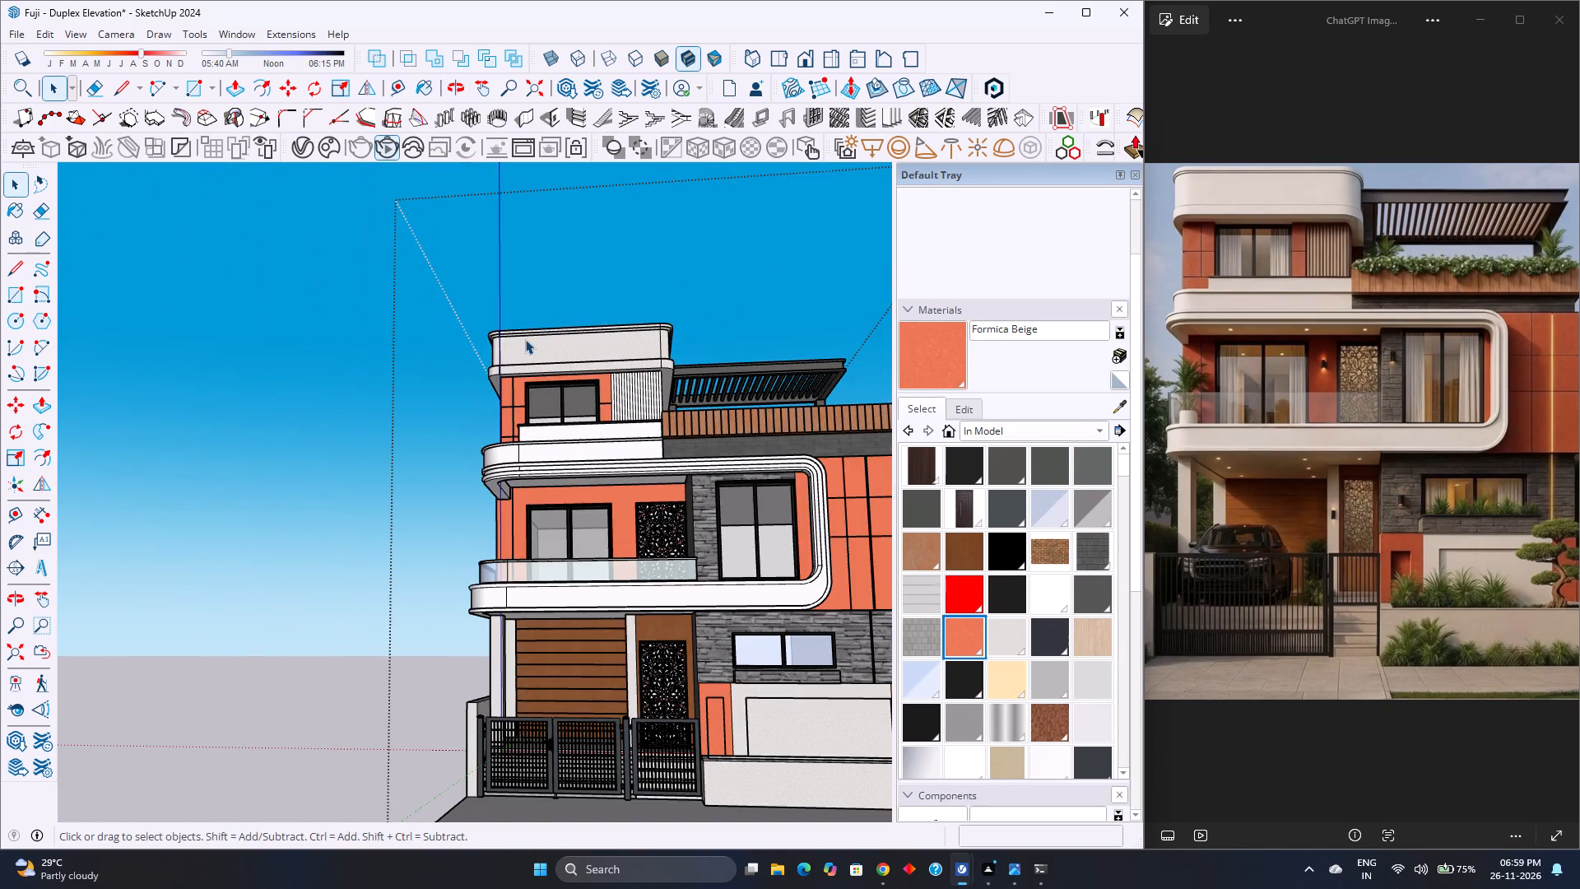
Open the top-floor window wall group with the white fluted panel, and load the Asian Paints Chromatics material collection.
{"action": "scroll", "coordinate": [661, 384], "scroll_direction": "up", "scroll_amount": 7}
{"action": "double_click", "coordinate": [644, 379]}
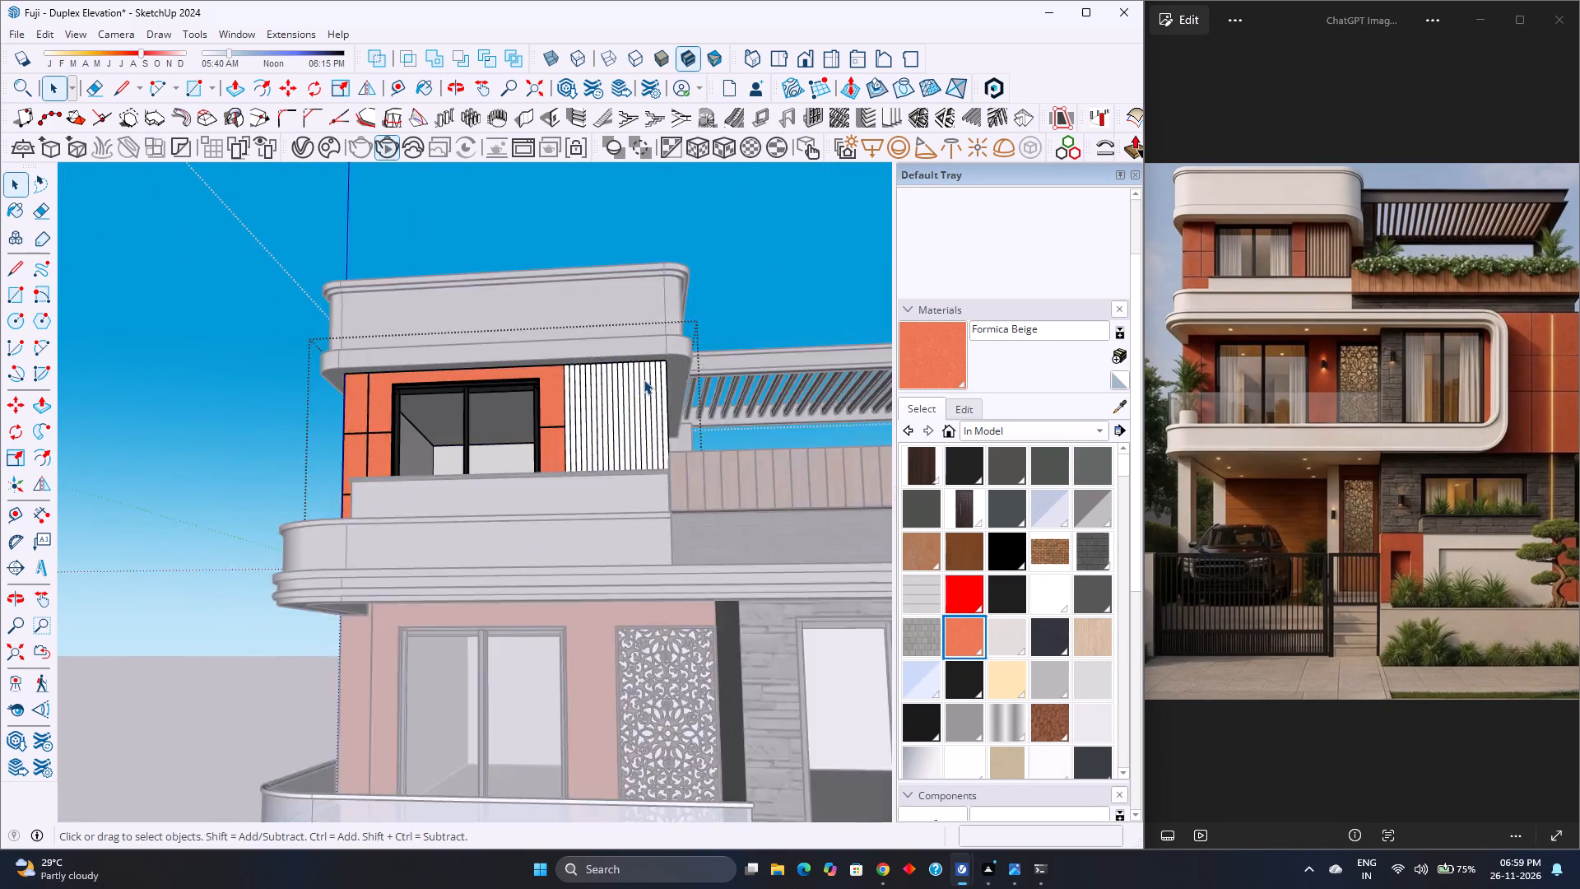
{"action": "scroll", "coordinate": [644, 379], "scroll_direction": "up", "scroll_amount": 6}
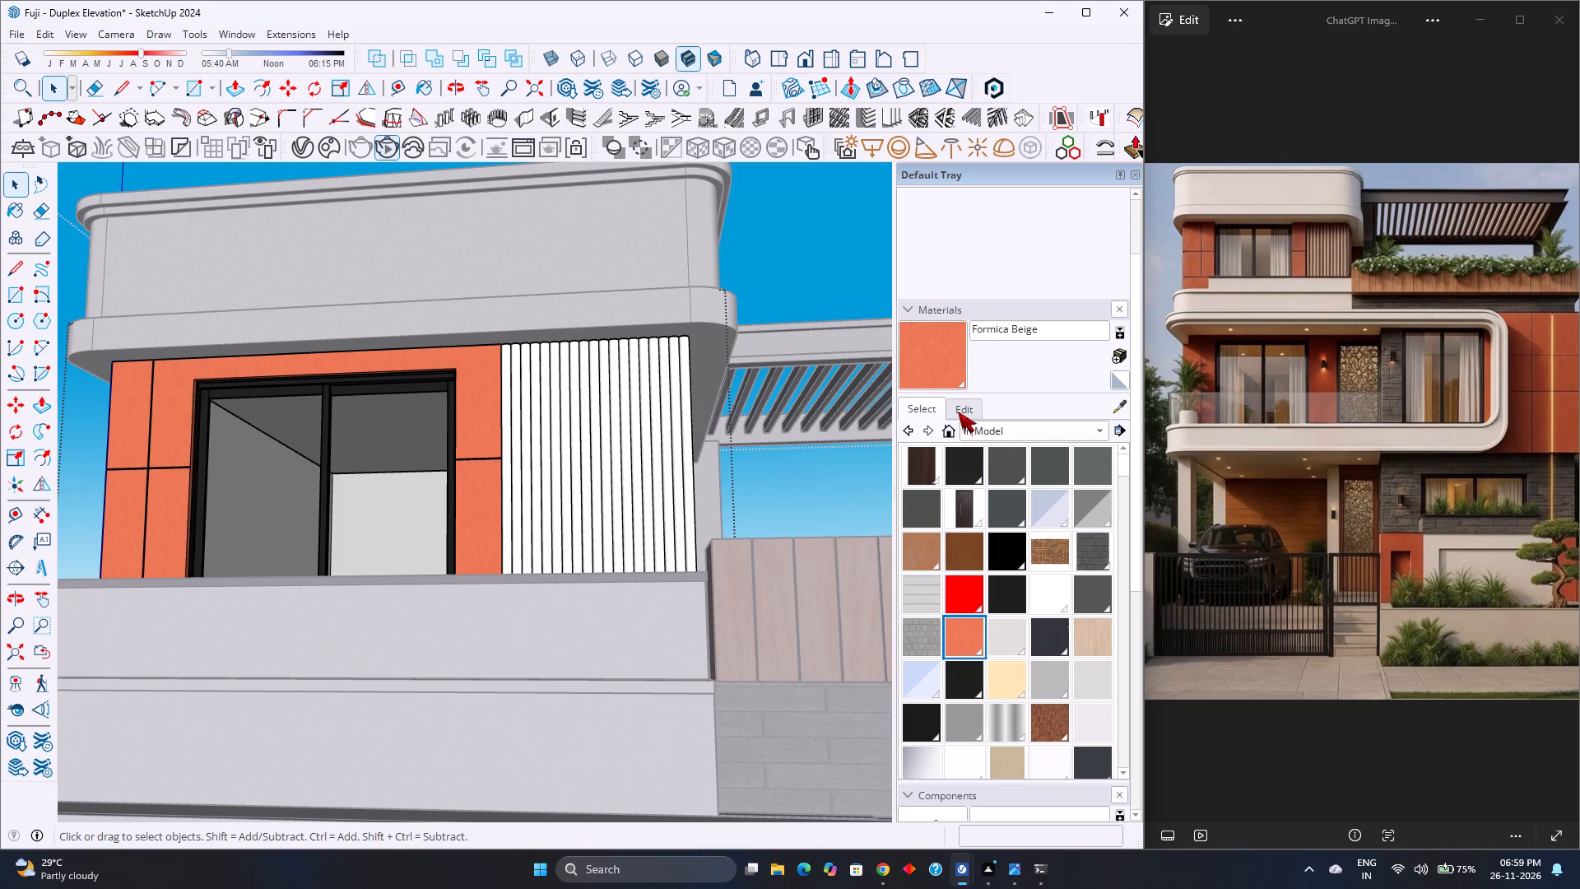
{"action": "left_click", "coordinate": [958, 412]}
{"action": "left_click", "coordinate": [930, 418]}
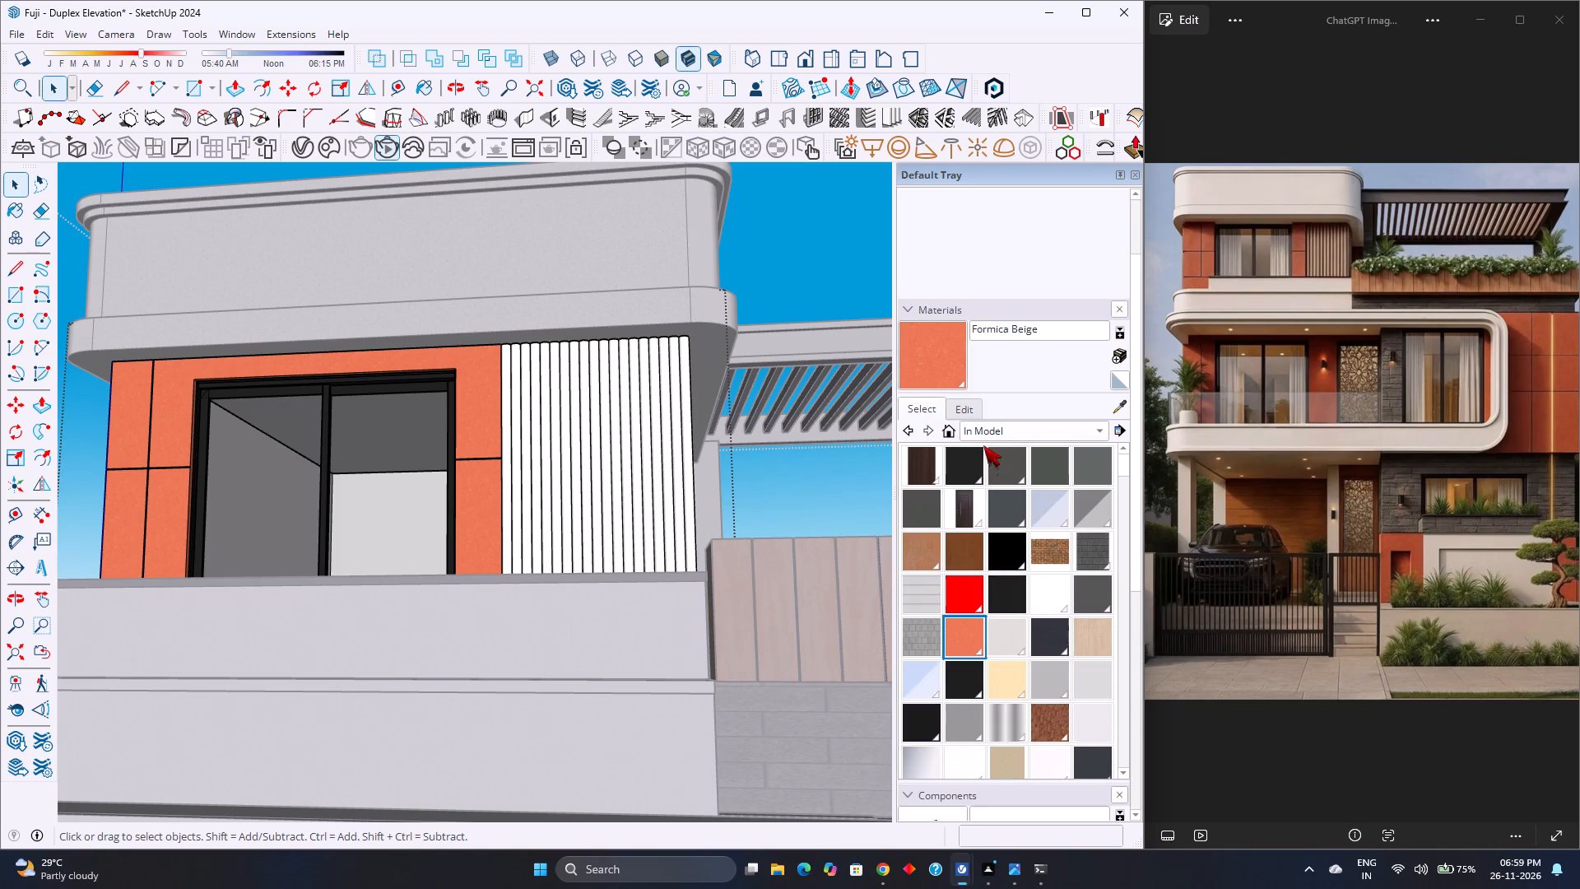
{"action": "left_click", "coordinate": [985, 440]}
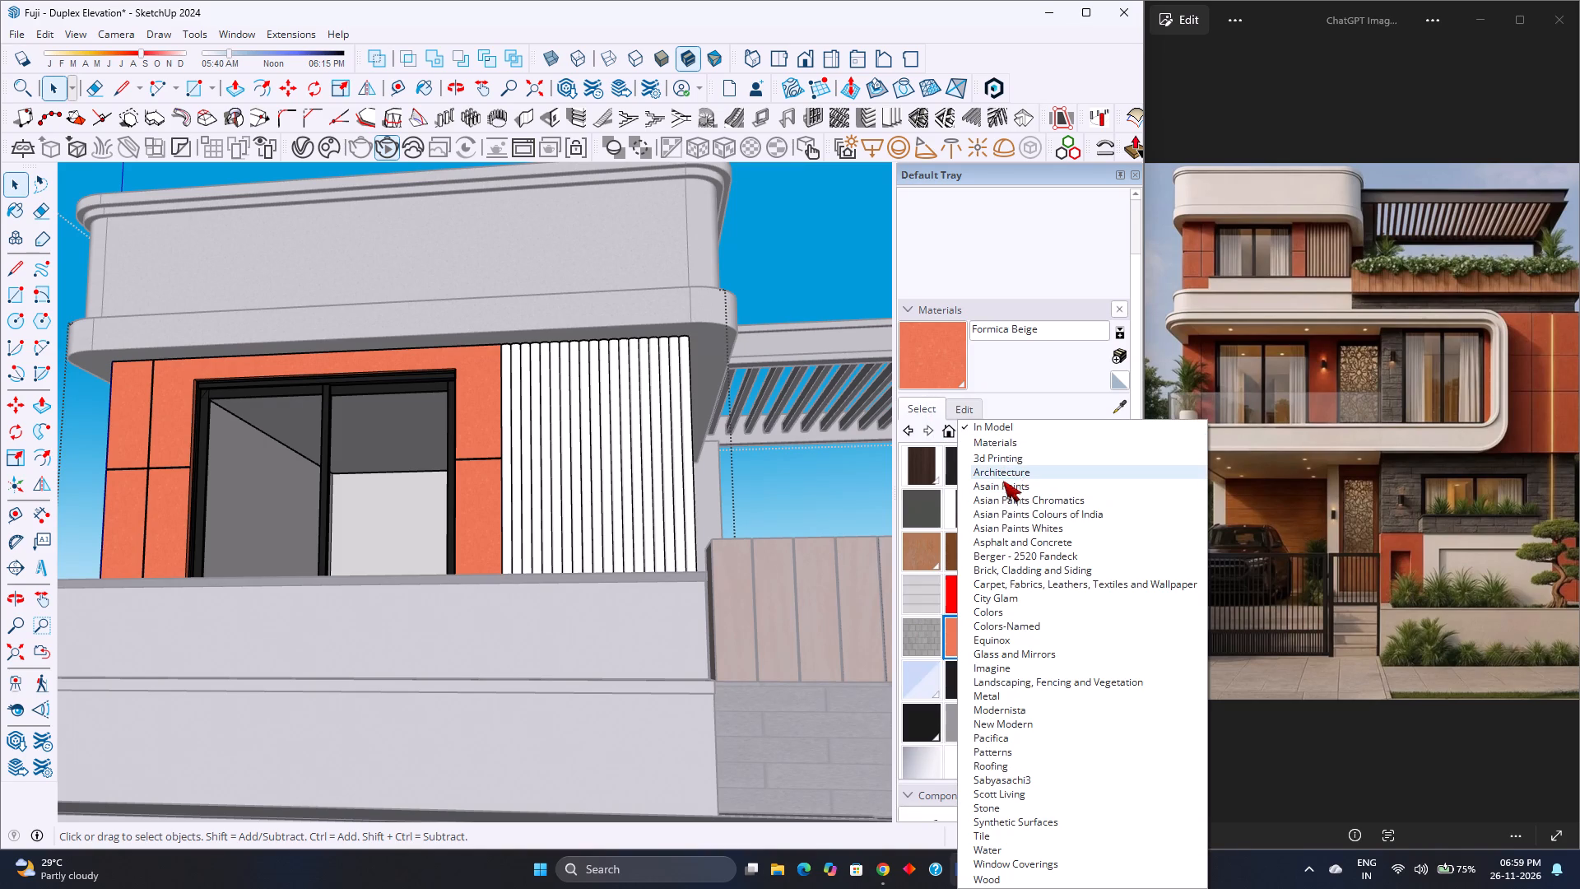
{"action": "left_click", "coordinate": [1015, 498]}
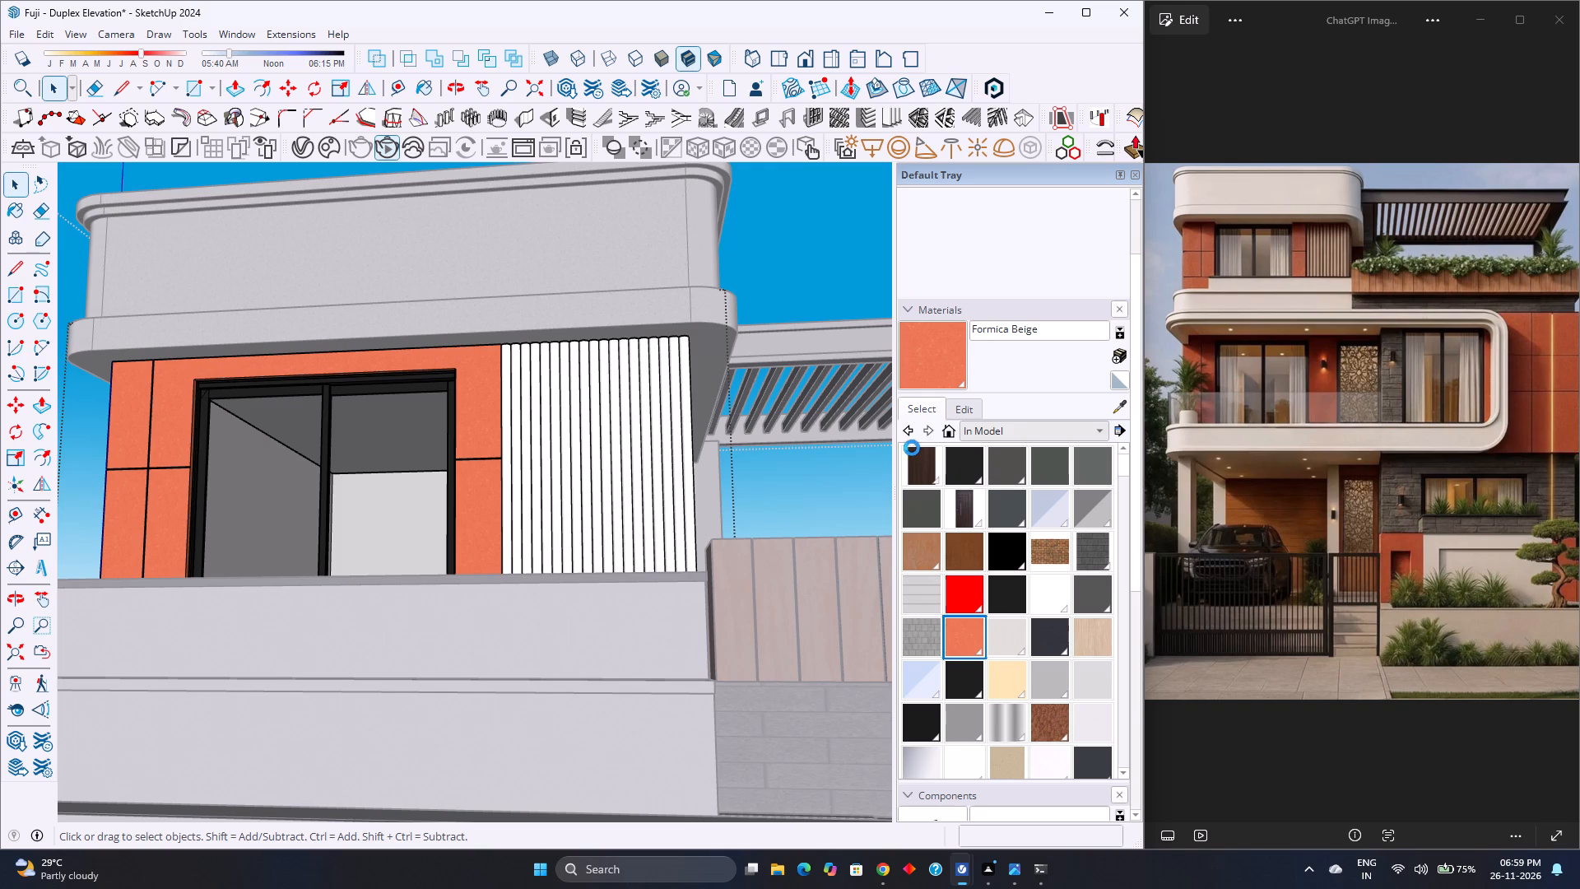
{"action": "scroll", "coordinate": [437, 396], "scroll_direction": "down", "scroll_amount": 3}
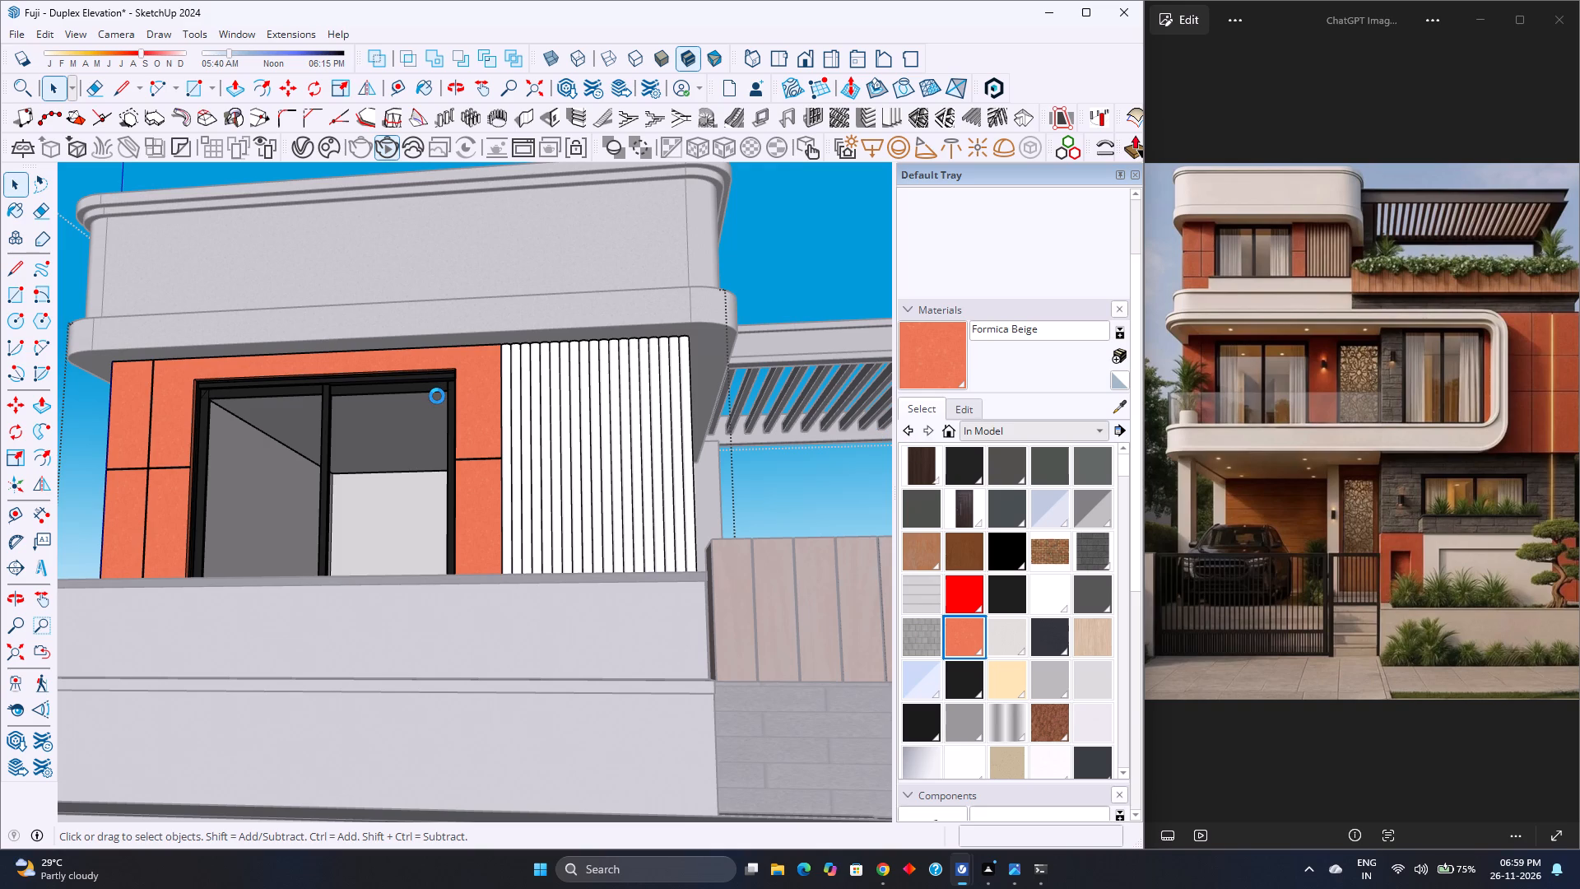
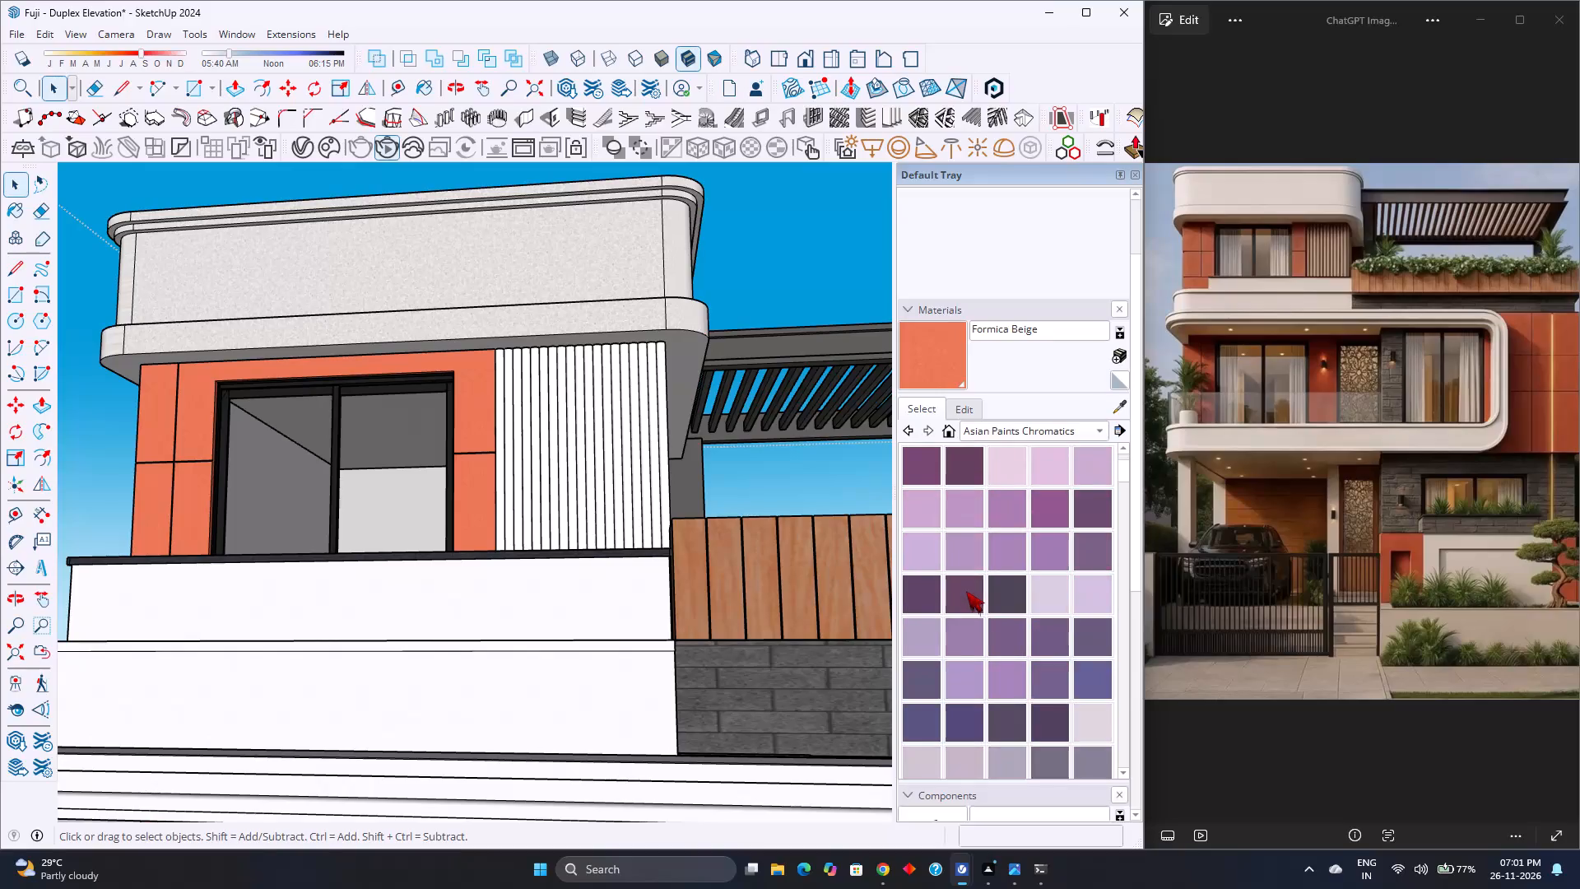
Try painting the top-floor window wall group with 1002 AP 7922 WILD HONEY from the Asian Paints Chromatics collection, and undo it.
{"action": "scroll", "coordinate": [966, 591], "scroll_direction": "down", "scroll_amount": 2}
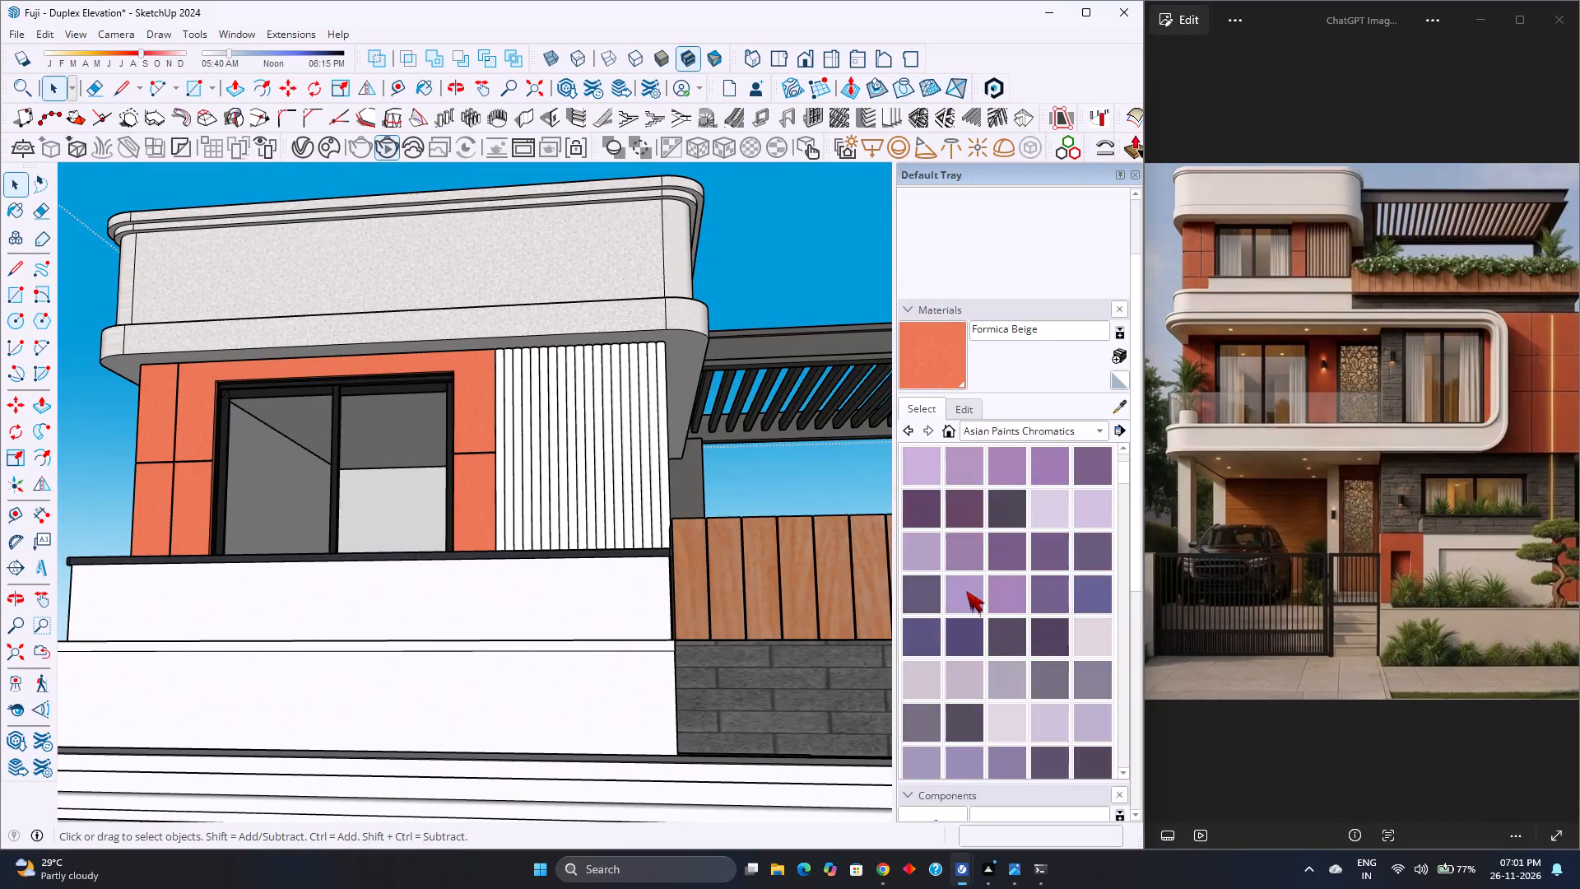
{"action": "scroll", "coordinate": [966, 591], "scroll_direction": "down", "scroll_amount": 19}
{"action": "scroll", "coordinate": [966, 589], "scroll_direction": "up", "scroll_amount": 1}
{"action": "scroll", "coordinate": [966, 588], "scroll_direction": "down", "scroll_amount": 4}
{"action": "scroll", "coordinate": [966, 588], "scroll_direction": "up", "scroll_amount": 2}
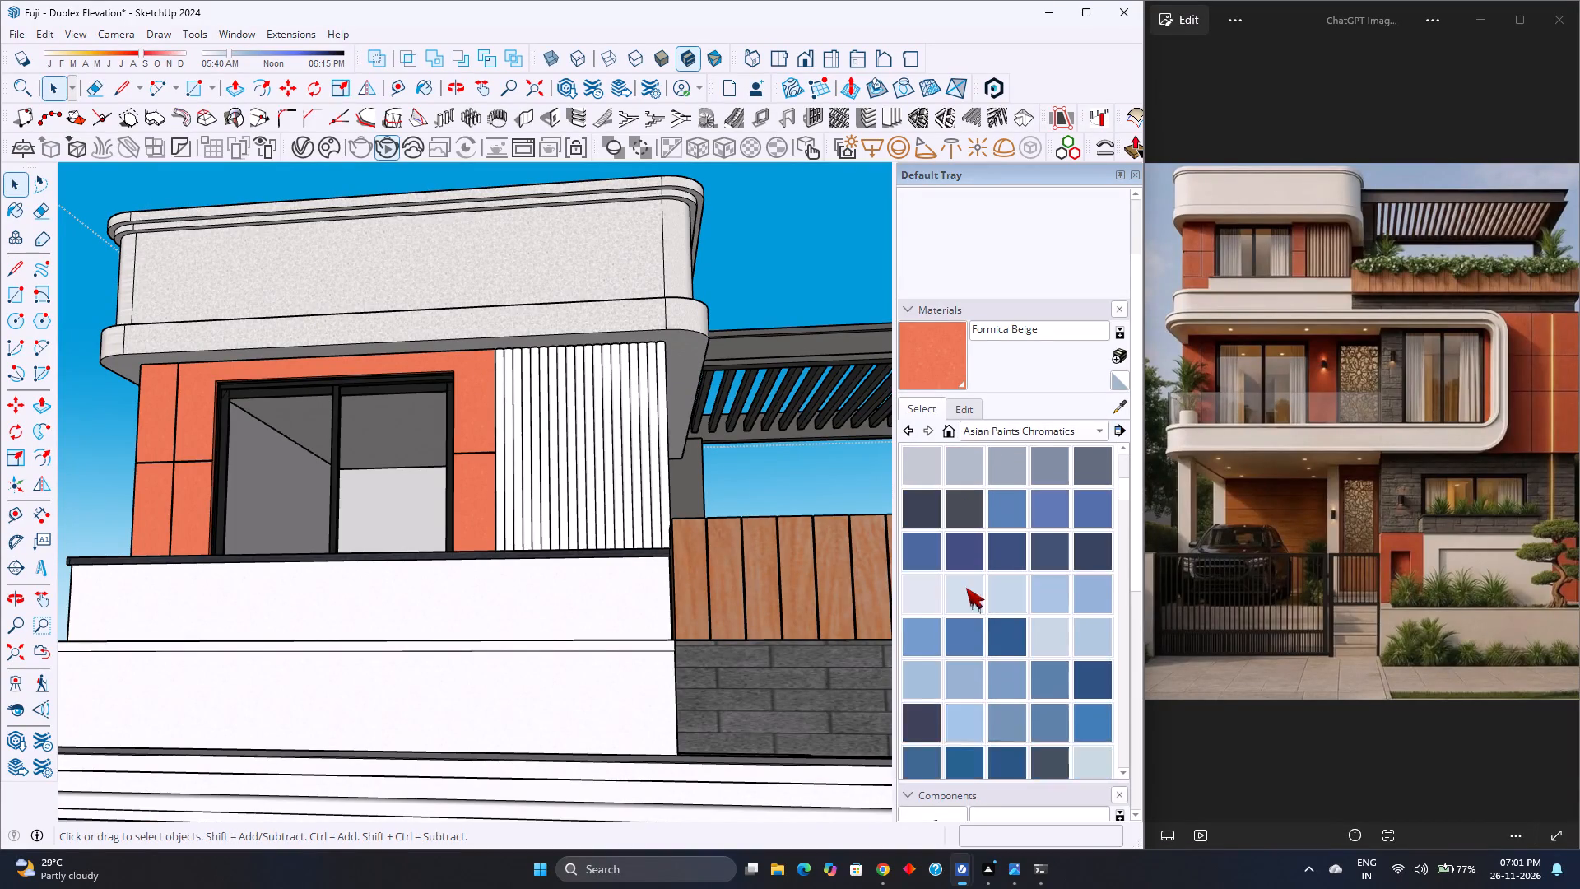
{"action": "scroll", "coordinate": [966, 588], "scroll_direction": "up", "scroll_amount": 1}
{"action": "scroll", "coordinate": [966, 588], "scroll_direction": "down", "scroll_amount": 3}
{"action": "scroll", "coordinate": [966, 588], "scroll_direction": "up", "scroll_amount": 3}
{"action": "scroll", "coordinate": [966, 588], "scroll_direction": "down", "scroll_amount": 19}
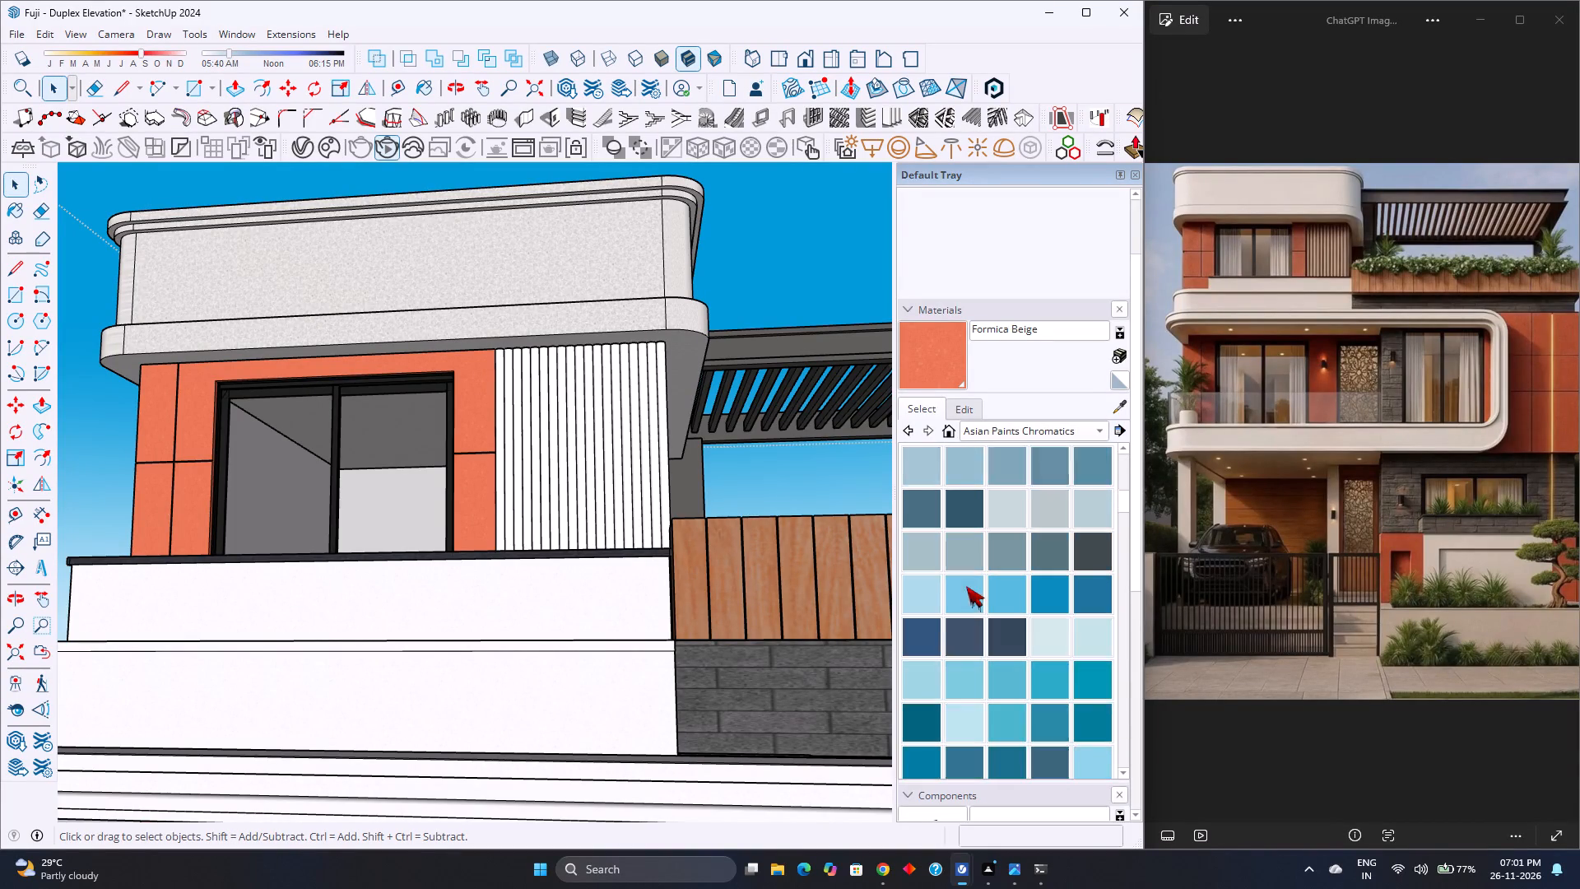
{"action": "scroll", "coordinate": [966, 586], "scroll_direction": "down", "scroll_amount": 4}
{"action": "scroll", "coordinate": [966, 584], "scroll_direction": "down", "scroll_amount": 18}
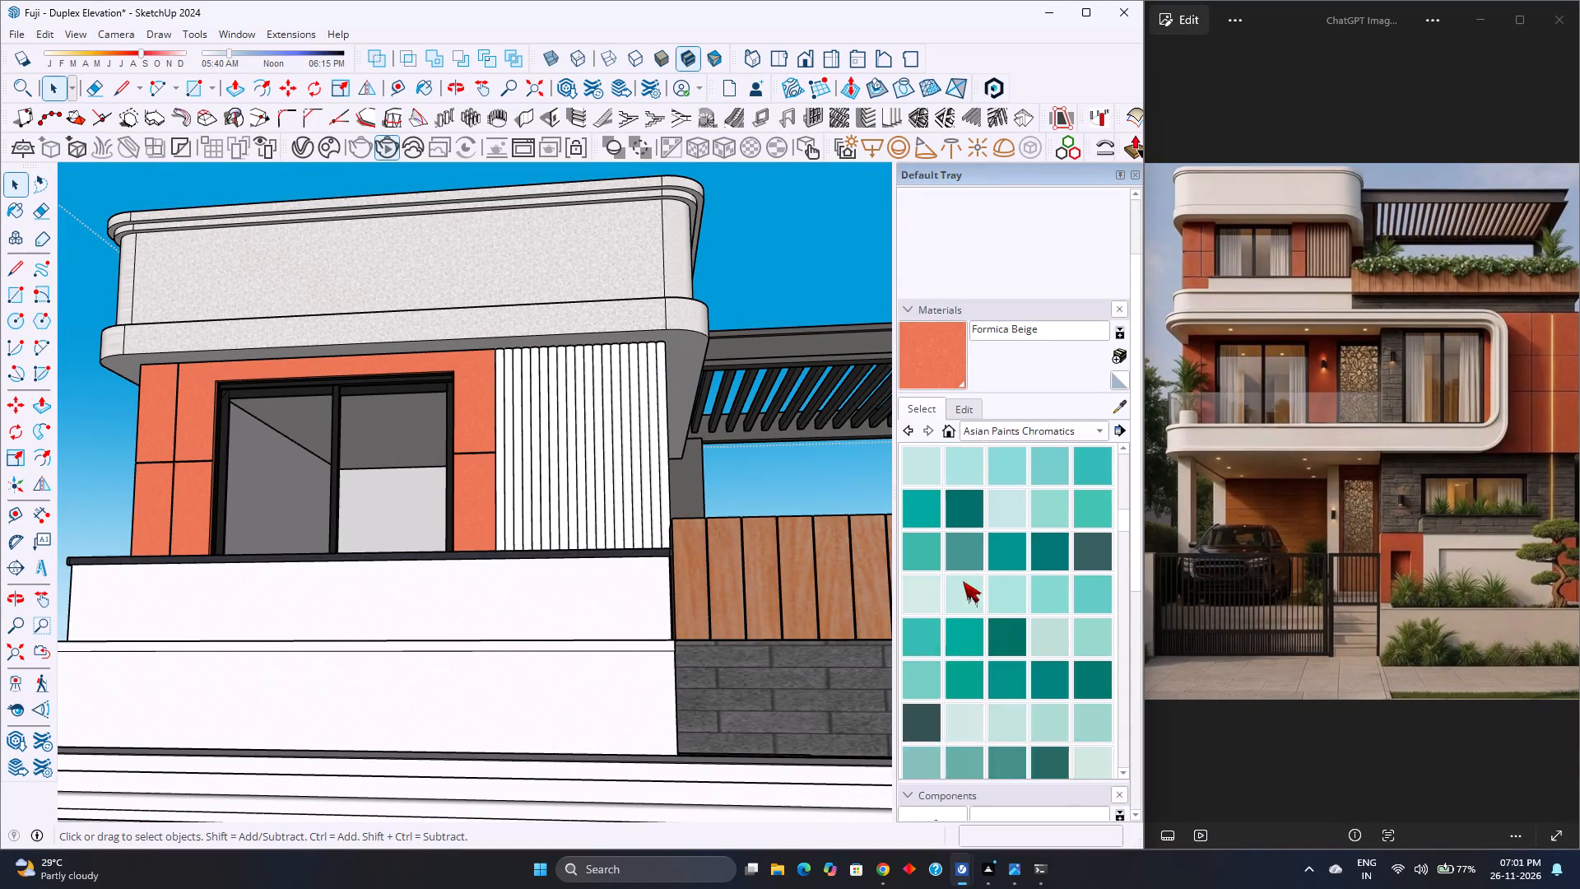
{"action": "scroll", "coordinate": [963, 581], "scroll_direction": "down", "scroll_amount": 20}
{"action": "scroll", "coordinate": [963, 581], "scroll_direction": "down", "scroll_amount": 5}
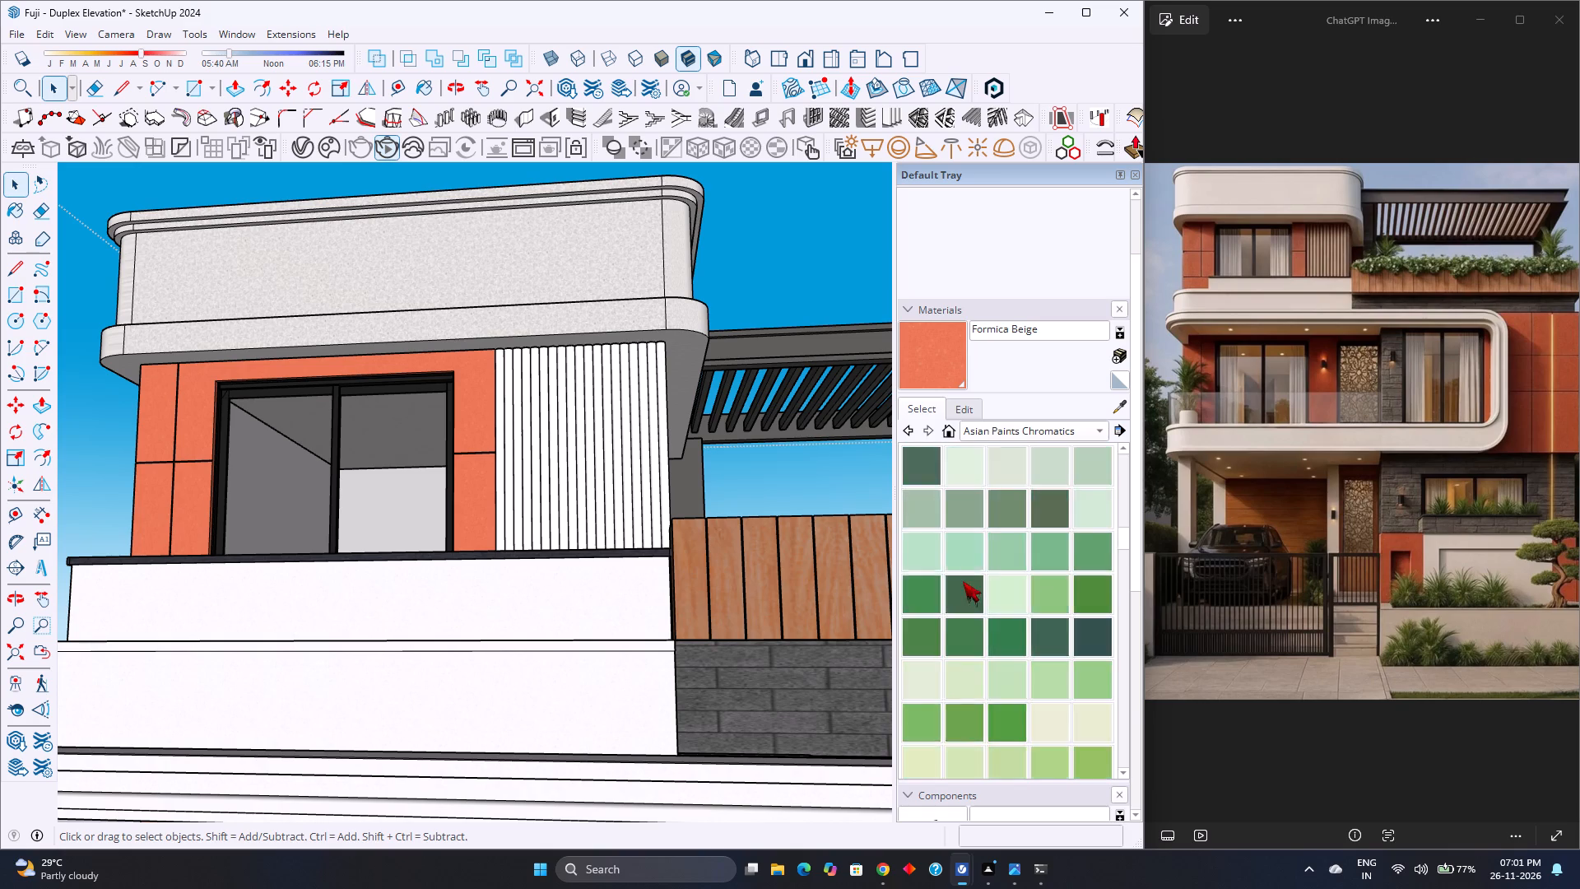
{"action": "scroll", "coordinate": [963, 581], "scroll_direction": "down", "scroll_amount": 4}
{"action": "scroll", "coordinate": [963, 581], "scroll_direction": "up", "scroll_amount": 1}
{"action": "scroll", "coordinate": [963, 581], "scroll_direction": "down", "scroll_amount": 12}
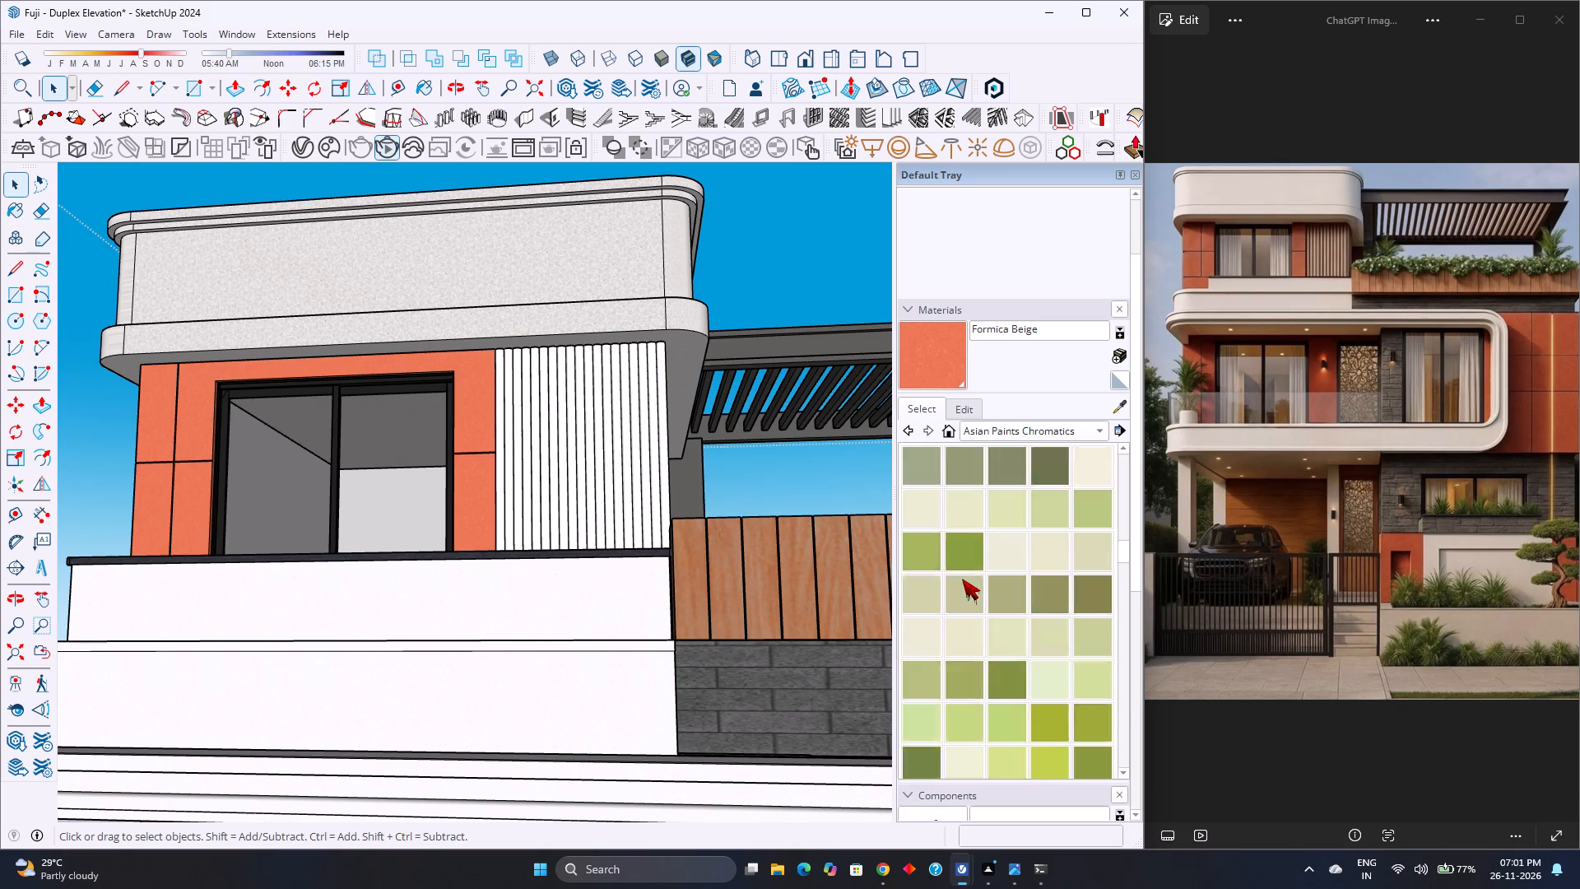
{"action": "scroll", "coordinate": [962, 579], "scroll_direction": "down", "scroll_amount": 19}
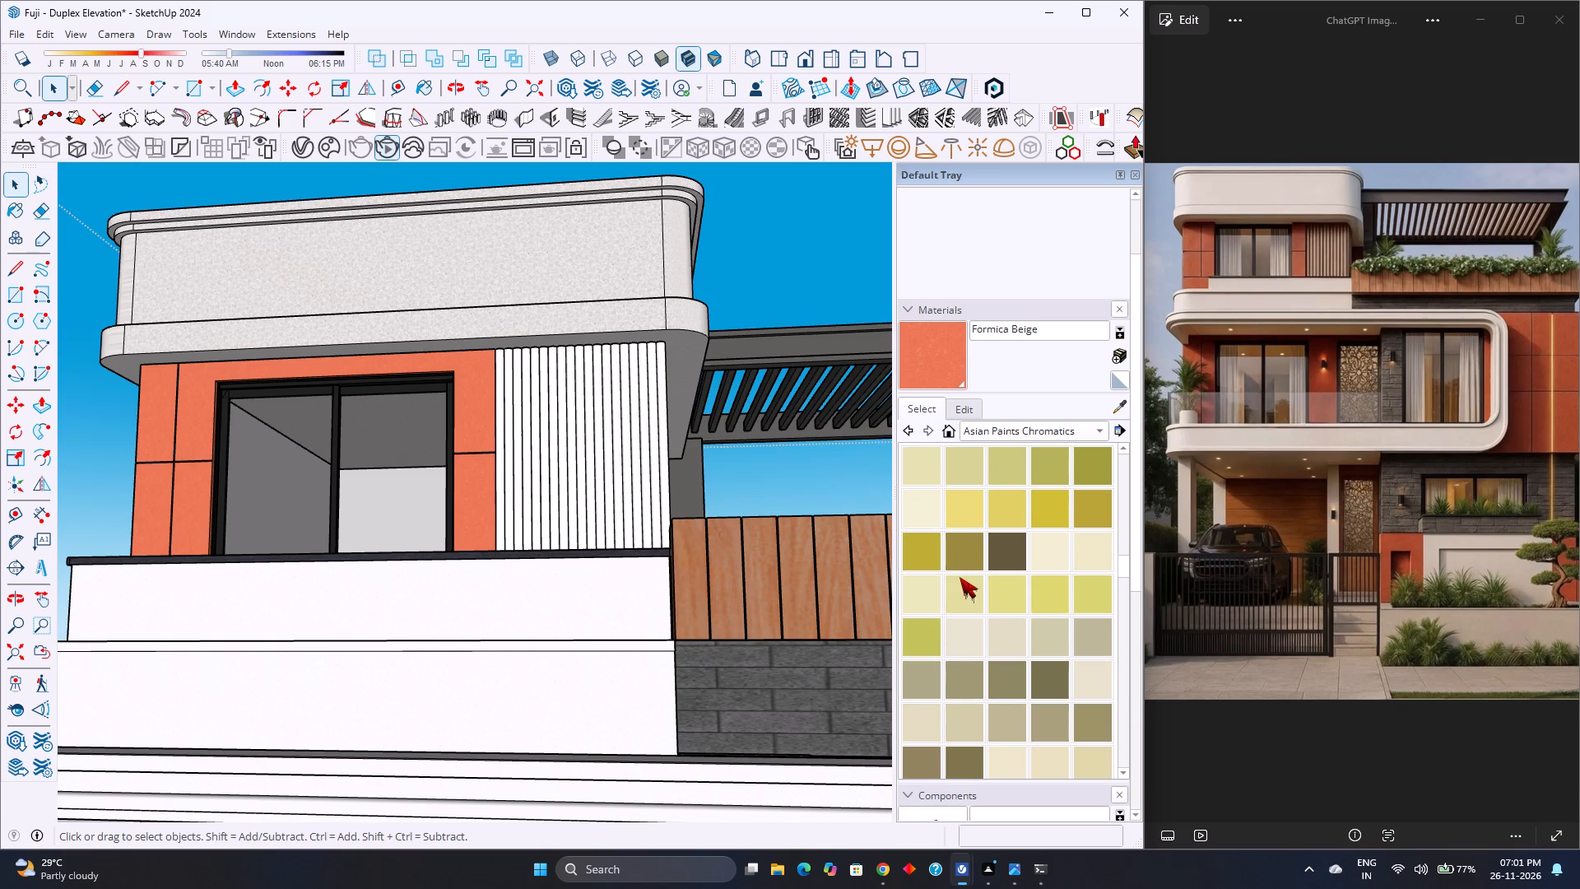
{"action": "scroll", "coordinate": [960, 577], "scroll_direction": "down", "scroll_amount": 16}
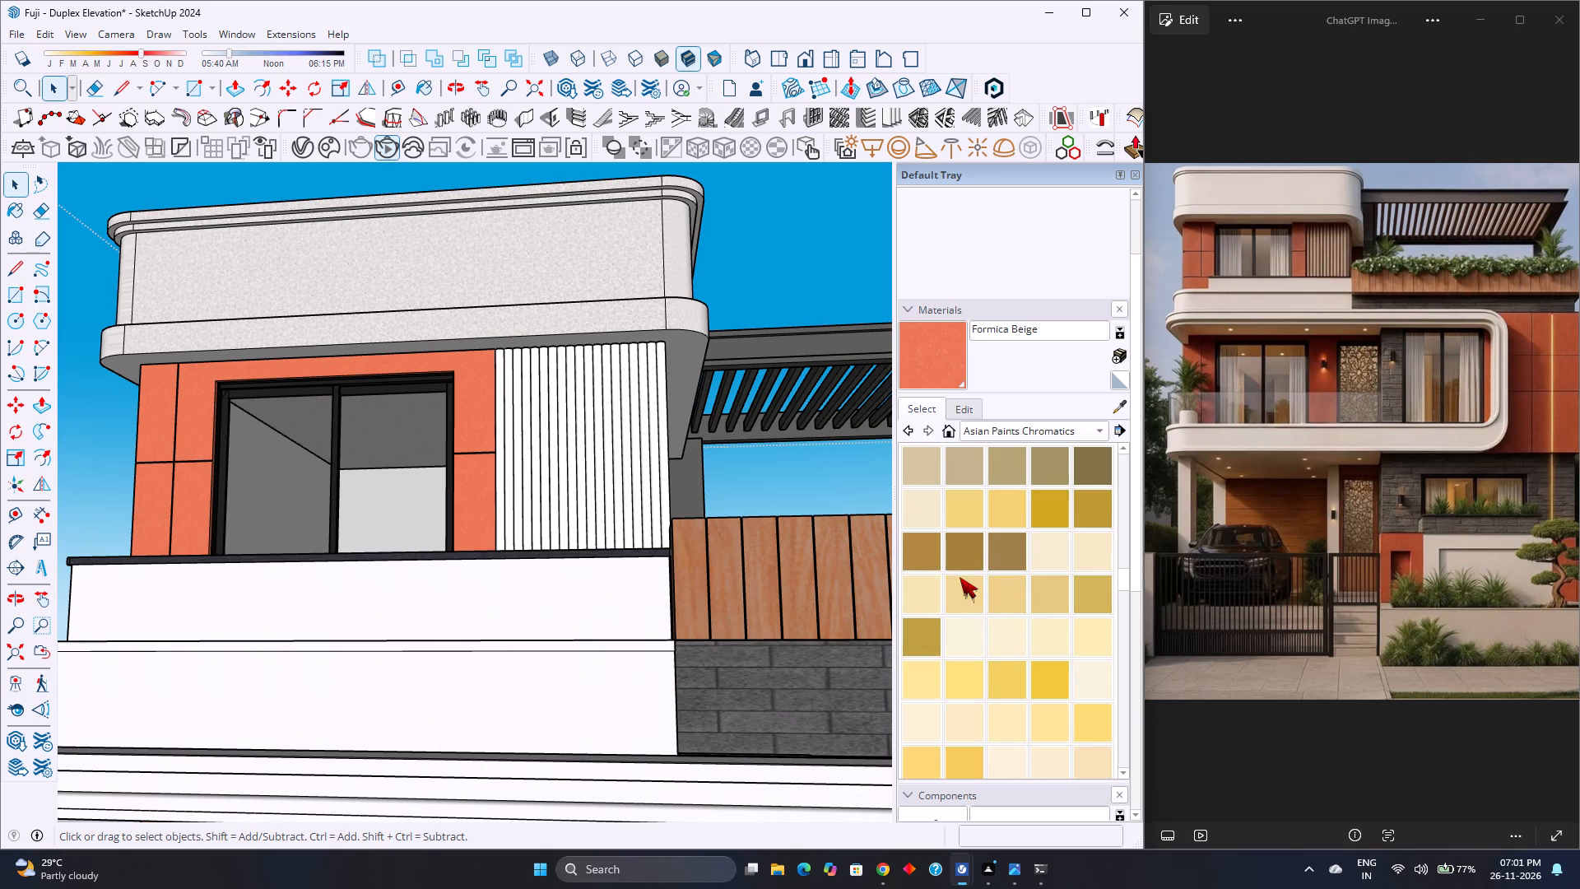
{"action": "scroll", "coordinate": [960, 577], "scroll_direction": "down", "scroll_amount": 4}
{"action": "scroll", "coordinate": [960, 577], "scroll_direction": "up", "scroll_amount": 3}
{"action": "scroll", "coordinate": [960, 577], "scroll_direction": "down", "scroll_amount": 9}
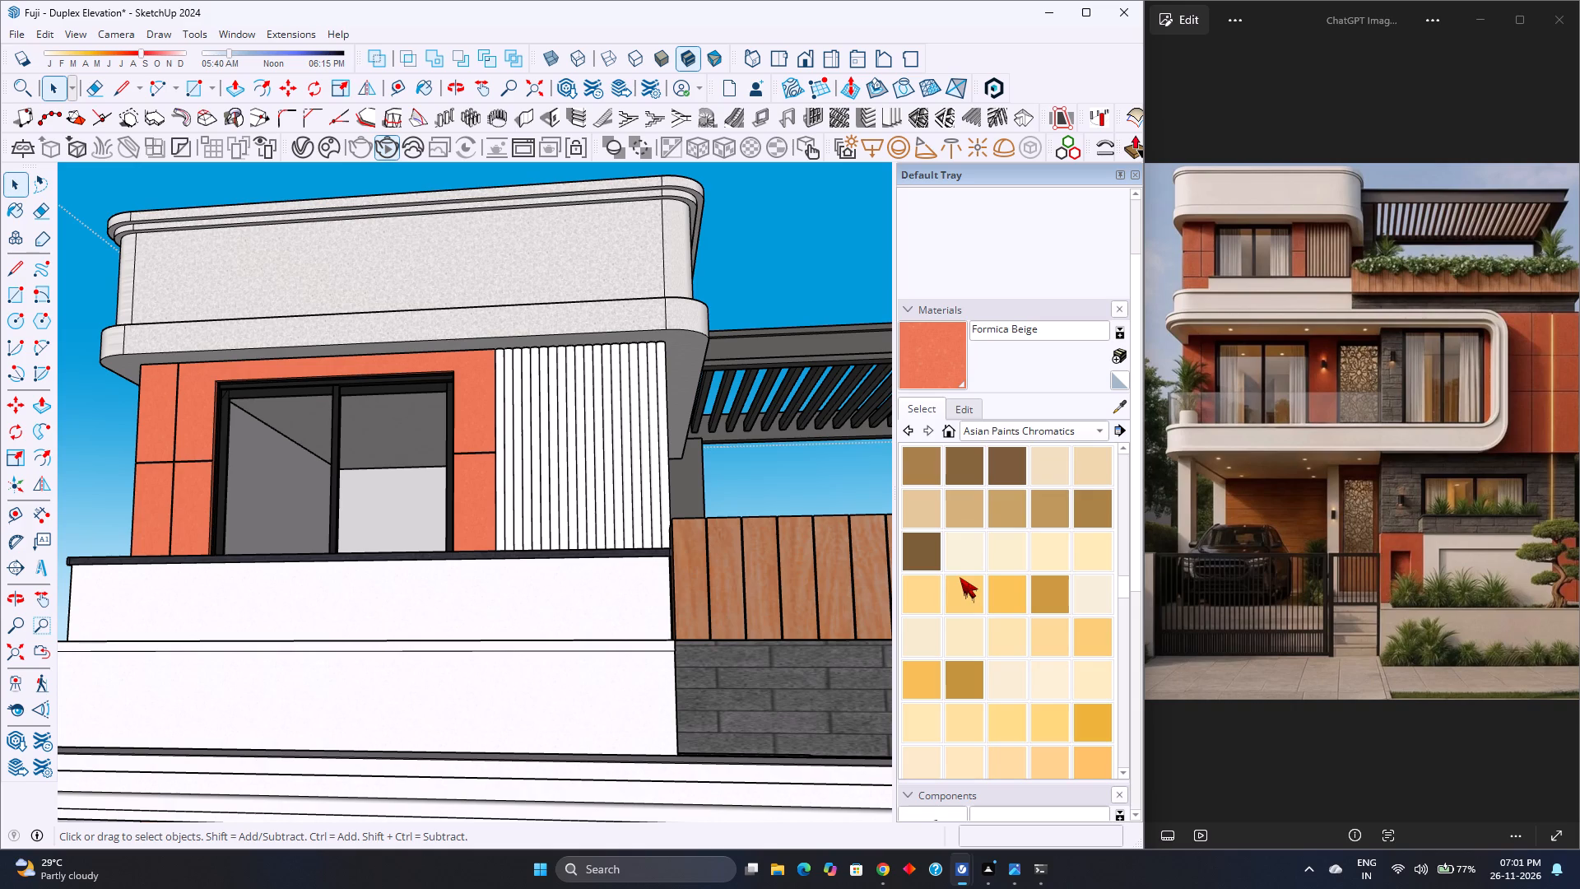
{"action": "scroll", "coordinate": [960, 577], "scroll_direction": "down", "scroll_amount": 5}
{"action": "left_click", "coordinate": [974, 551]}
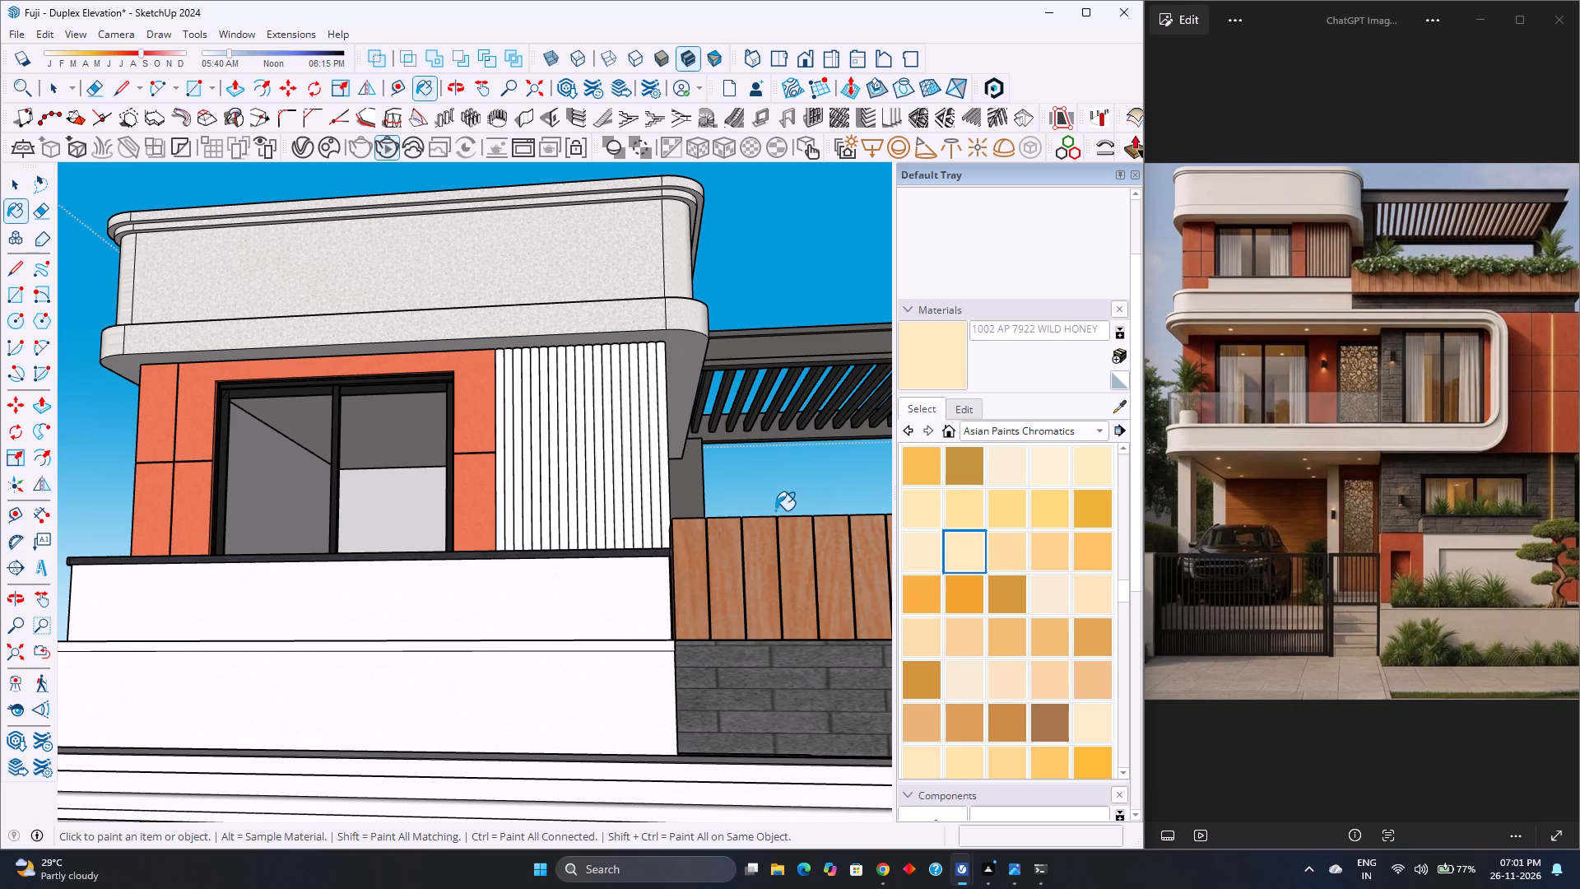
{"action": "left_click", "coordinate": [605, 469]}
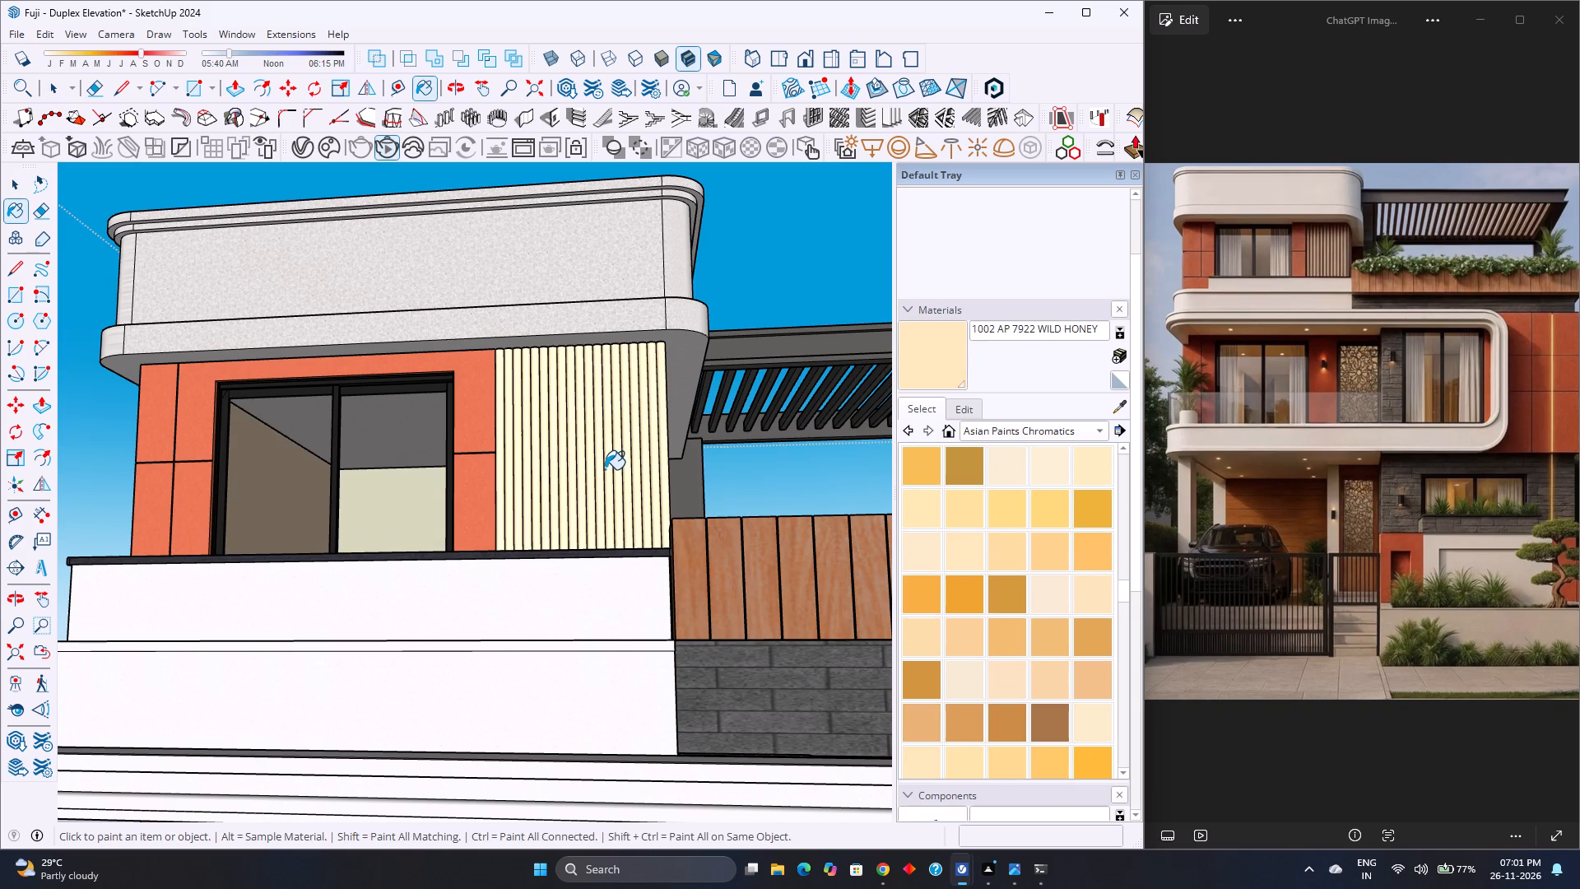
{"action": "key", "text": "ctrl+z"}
Open the top-floor window wall group and paint only its fluted panel with 1013 AP 9891 Chandan-N.
{"action": "key", "text": "space"}
{"action": "double_click", "coordinate": [605, 469]}
{"action": "scroll", "coordinate": [605, 469], "scroll_direction": "up", "scroll_amount": 3}
{"action": "left_click", "coordinate": [605, 469]}
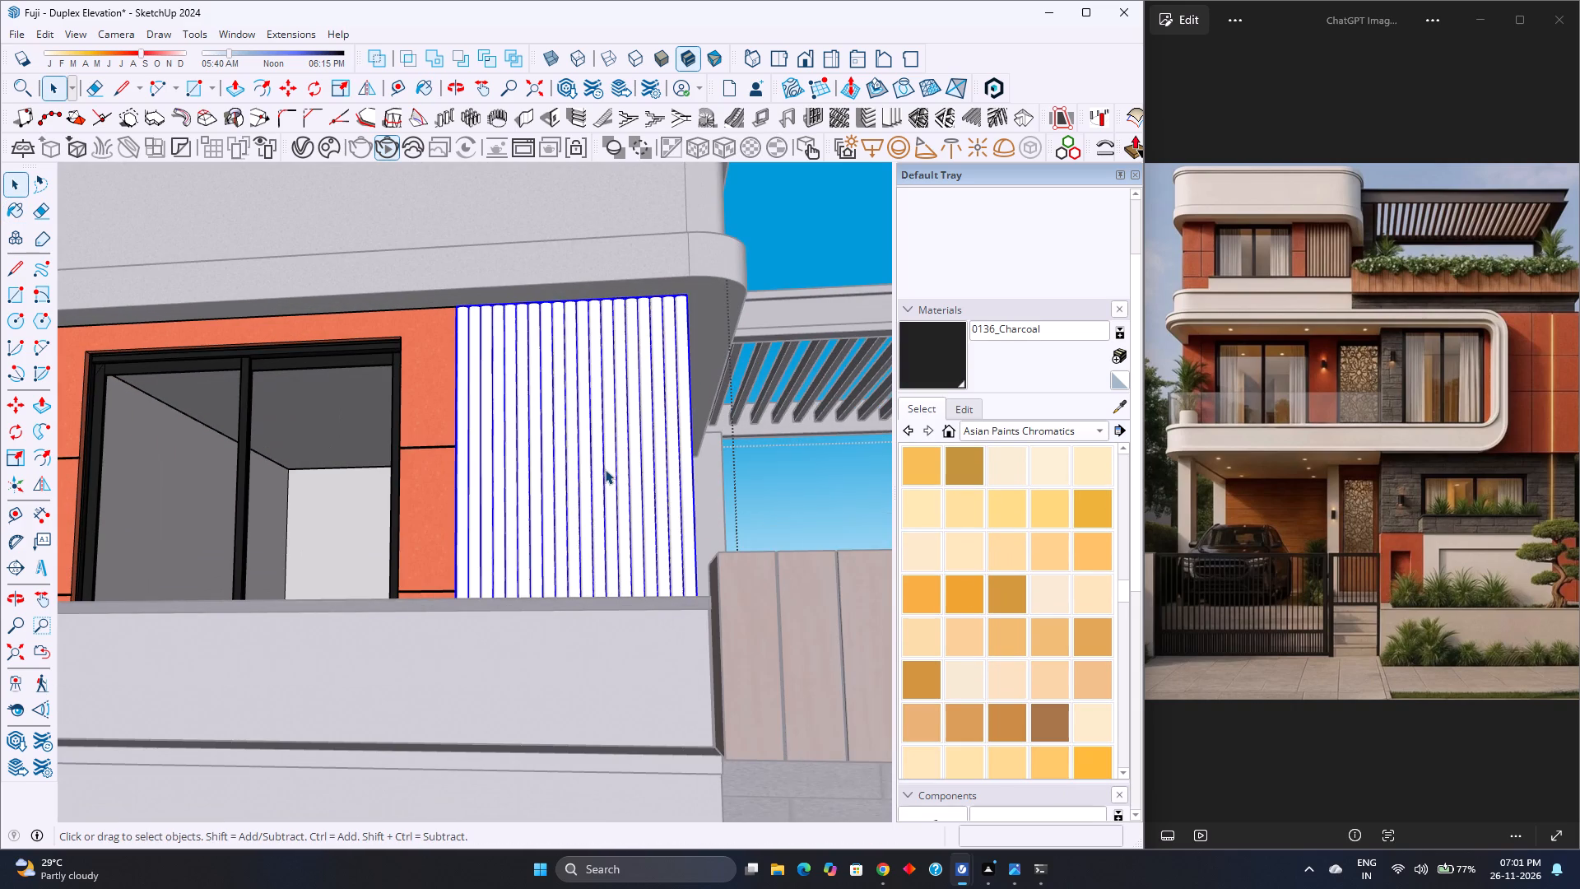
{"action": "left_click", "coordinate": [1006, 639]}
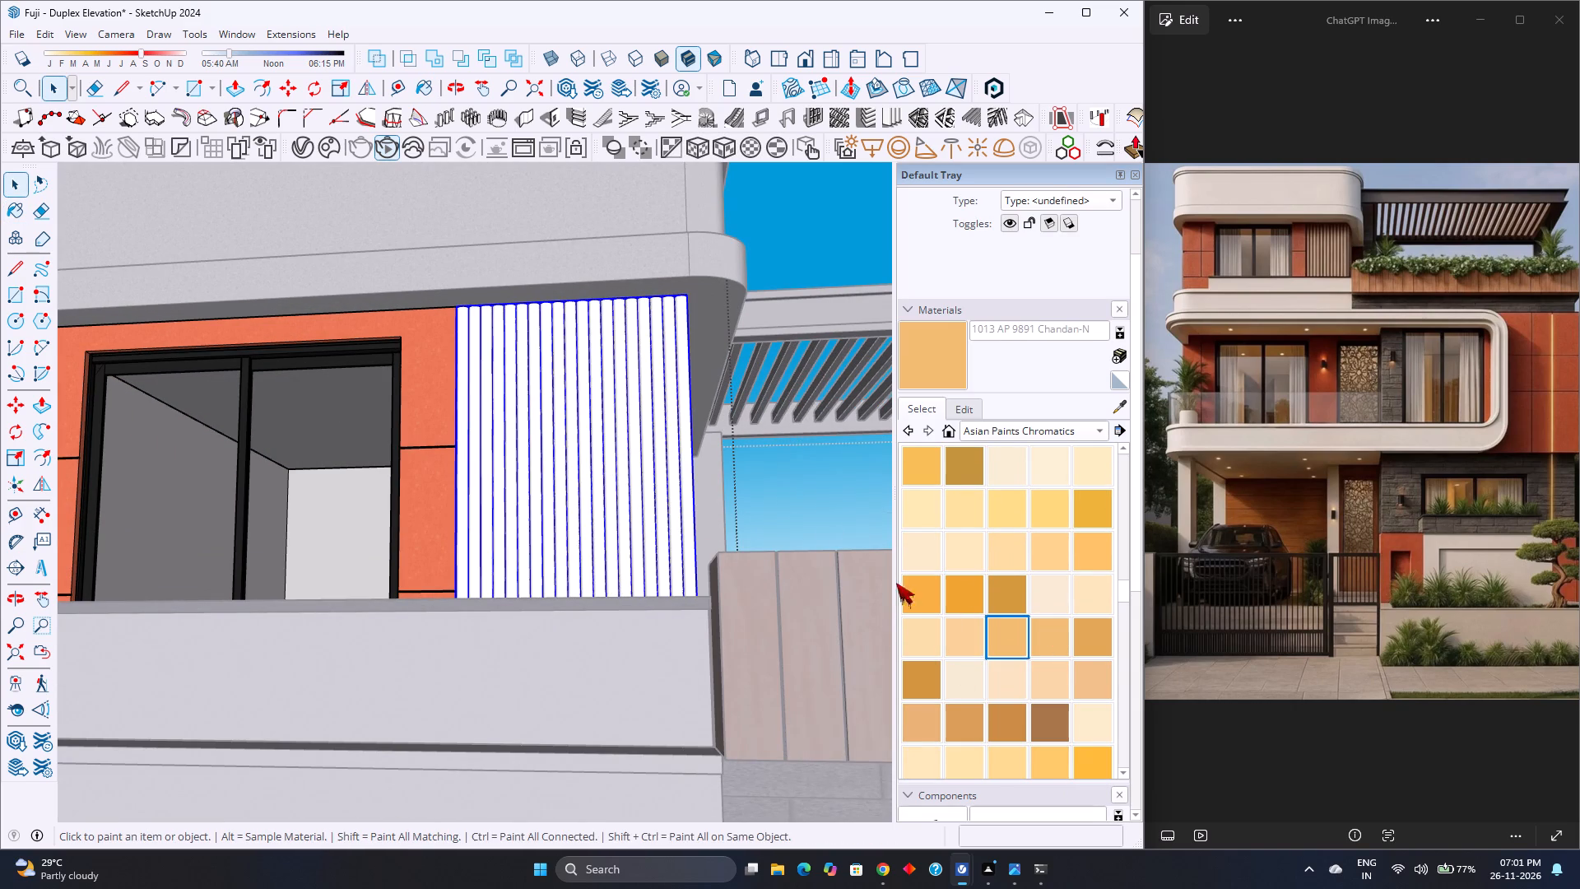
{"action": "left_click", "coordinate": [597, 468]}
{"action": "scroll", "coordinate": [597, 468], "scroll_direction": "down", "scroll_amount": 9}
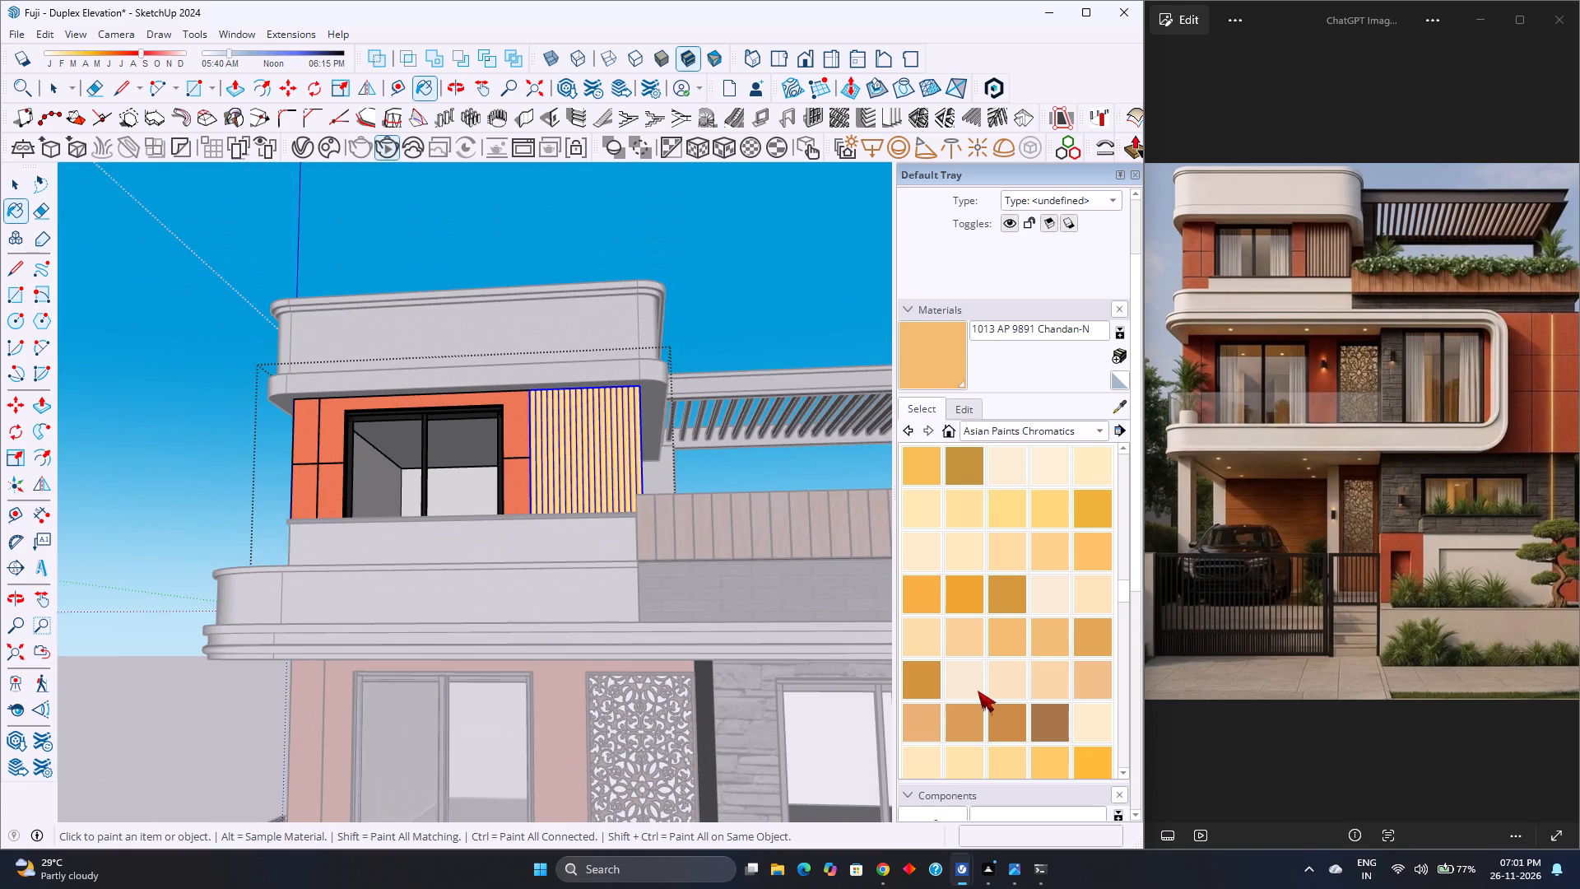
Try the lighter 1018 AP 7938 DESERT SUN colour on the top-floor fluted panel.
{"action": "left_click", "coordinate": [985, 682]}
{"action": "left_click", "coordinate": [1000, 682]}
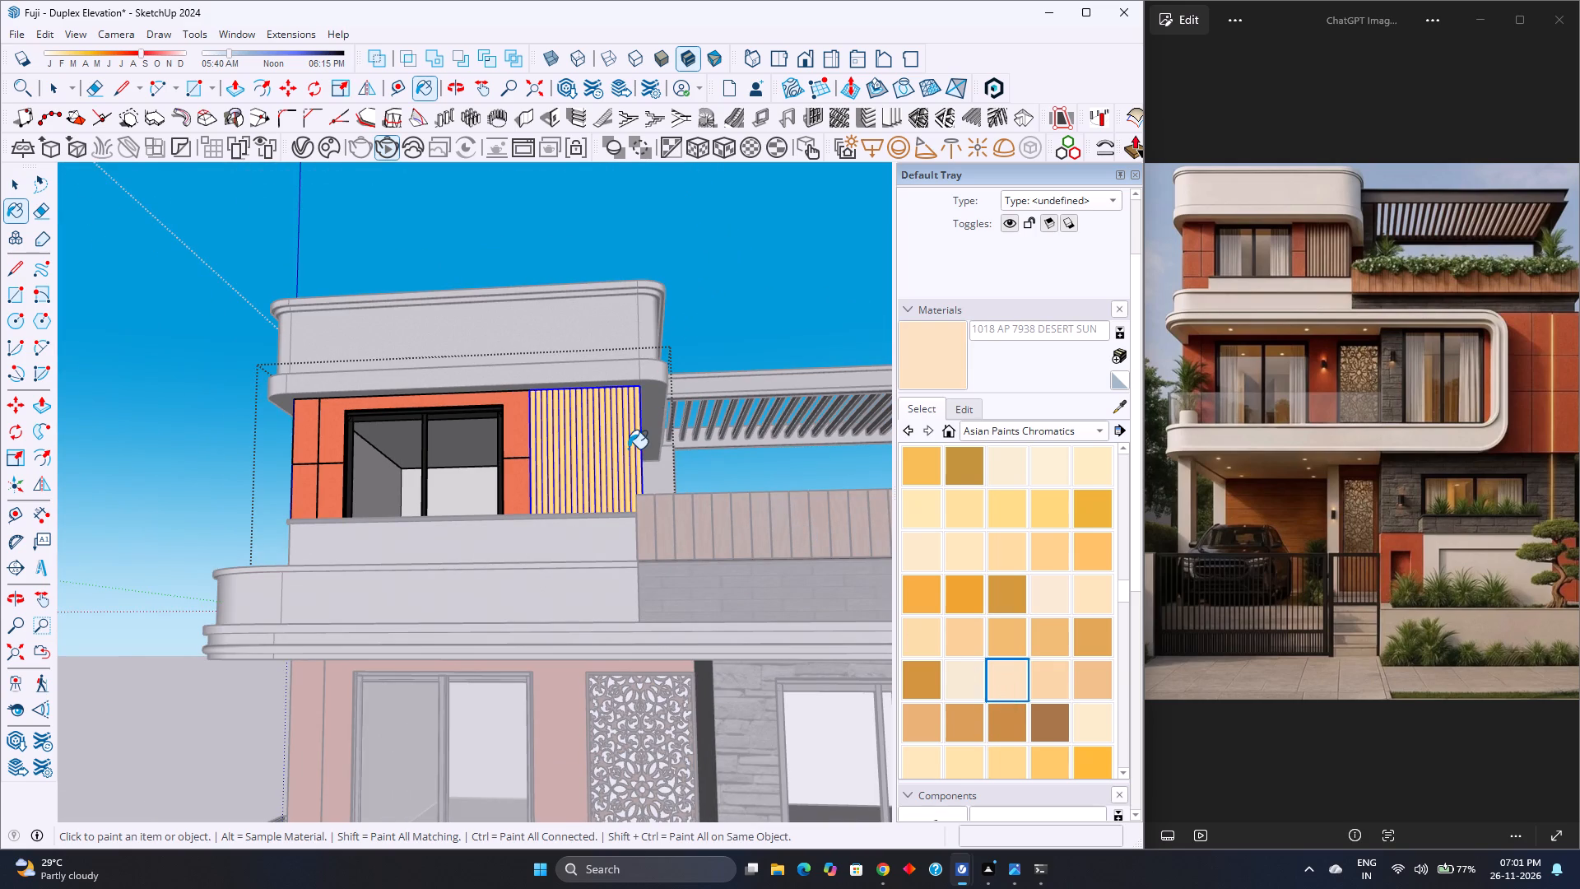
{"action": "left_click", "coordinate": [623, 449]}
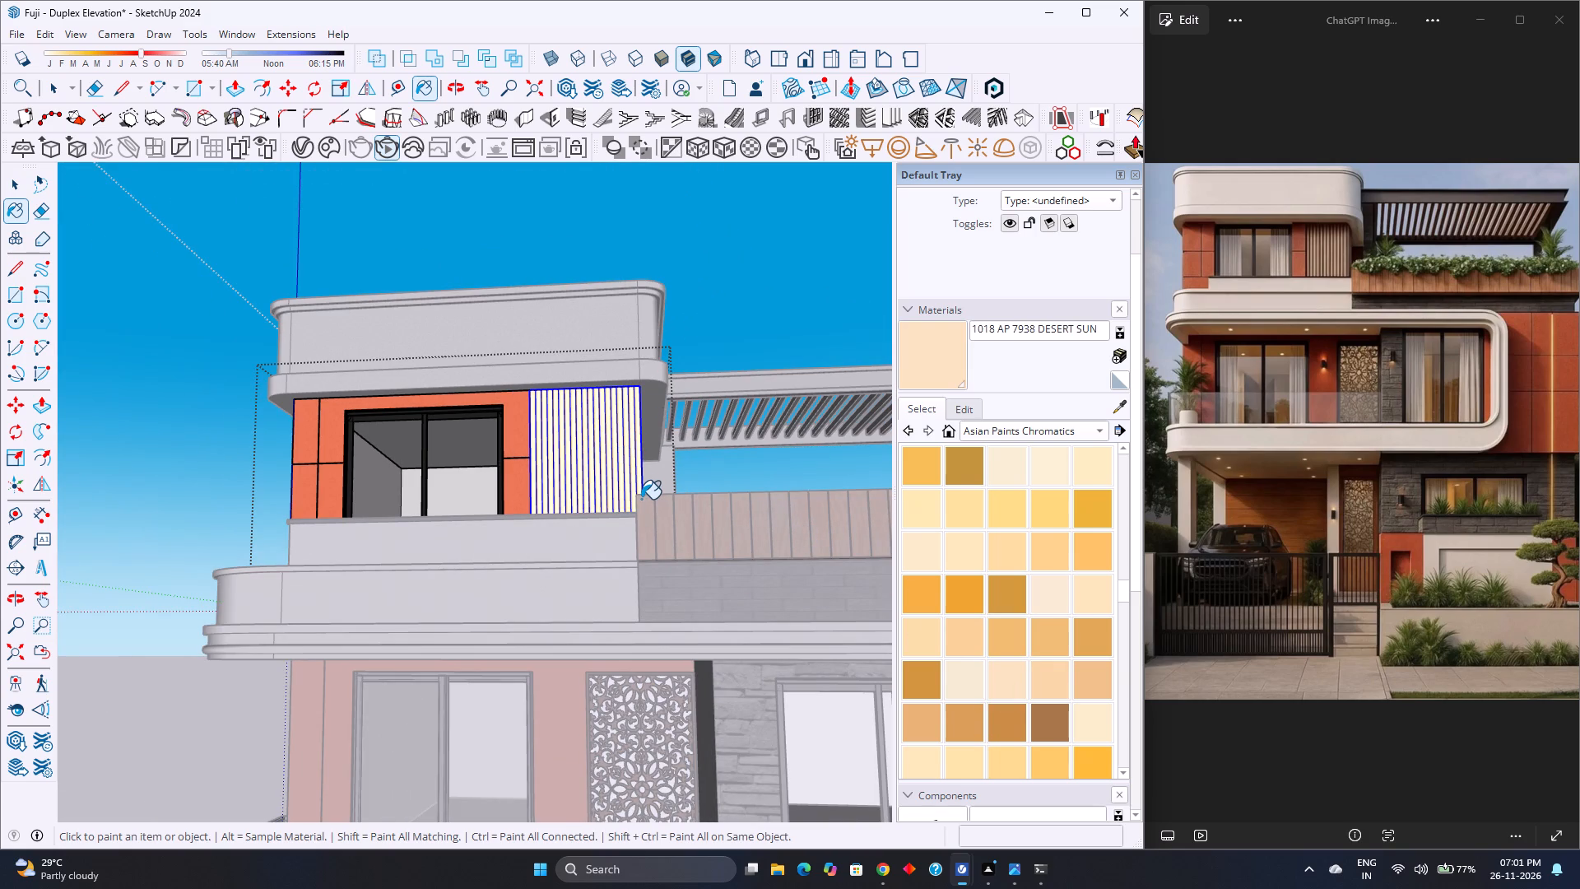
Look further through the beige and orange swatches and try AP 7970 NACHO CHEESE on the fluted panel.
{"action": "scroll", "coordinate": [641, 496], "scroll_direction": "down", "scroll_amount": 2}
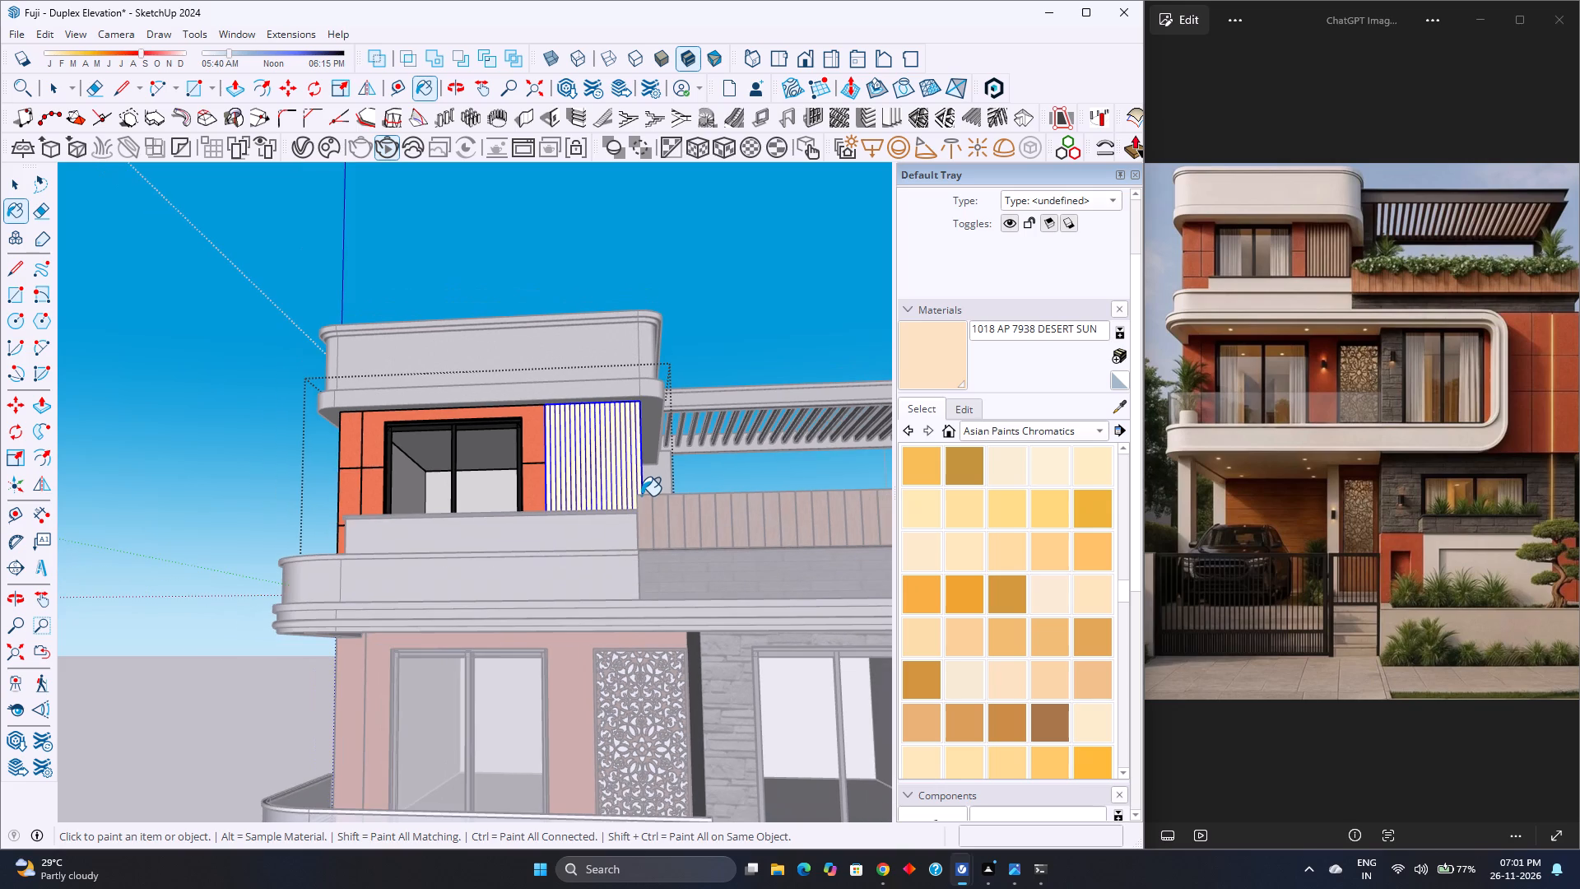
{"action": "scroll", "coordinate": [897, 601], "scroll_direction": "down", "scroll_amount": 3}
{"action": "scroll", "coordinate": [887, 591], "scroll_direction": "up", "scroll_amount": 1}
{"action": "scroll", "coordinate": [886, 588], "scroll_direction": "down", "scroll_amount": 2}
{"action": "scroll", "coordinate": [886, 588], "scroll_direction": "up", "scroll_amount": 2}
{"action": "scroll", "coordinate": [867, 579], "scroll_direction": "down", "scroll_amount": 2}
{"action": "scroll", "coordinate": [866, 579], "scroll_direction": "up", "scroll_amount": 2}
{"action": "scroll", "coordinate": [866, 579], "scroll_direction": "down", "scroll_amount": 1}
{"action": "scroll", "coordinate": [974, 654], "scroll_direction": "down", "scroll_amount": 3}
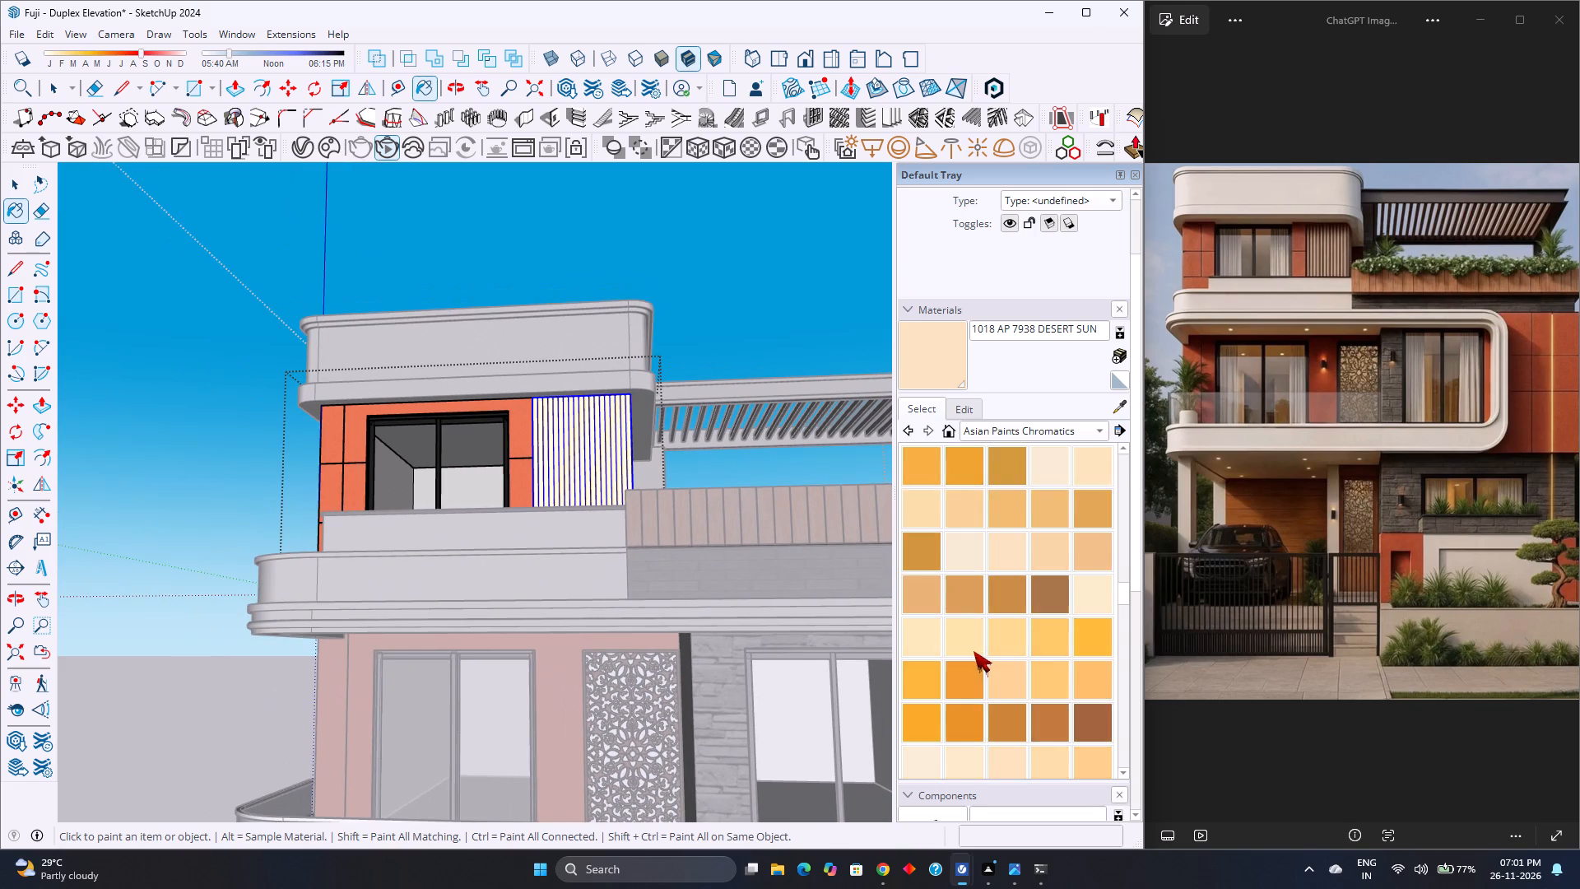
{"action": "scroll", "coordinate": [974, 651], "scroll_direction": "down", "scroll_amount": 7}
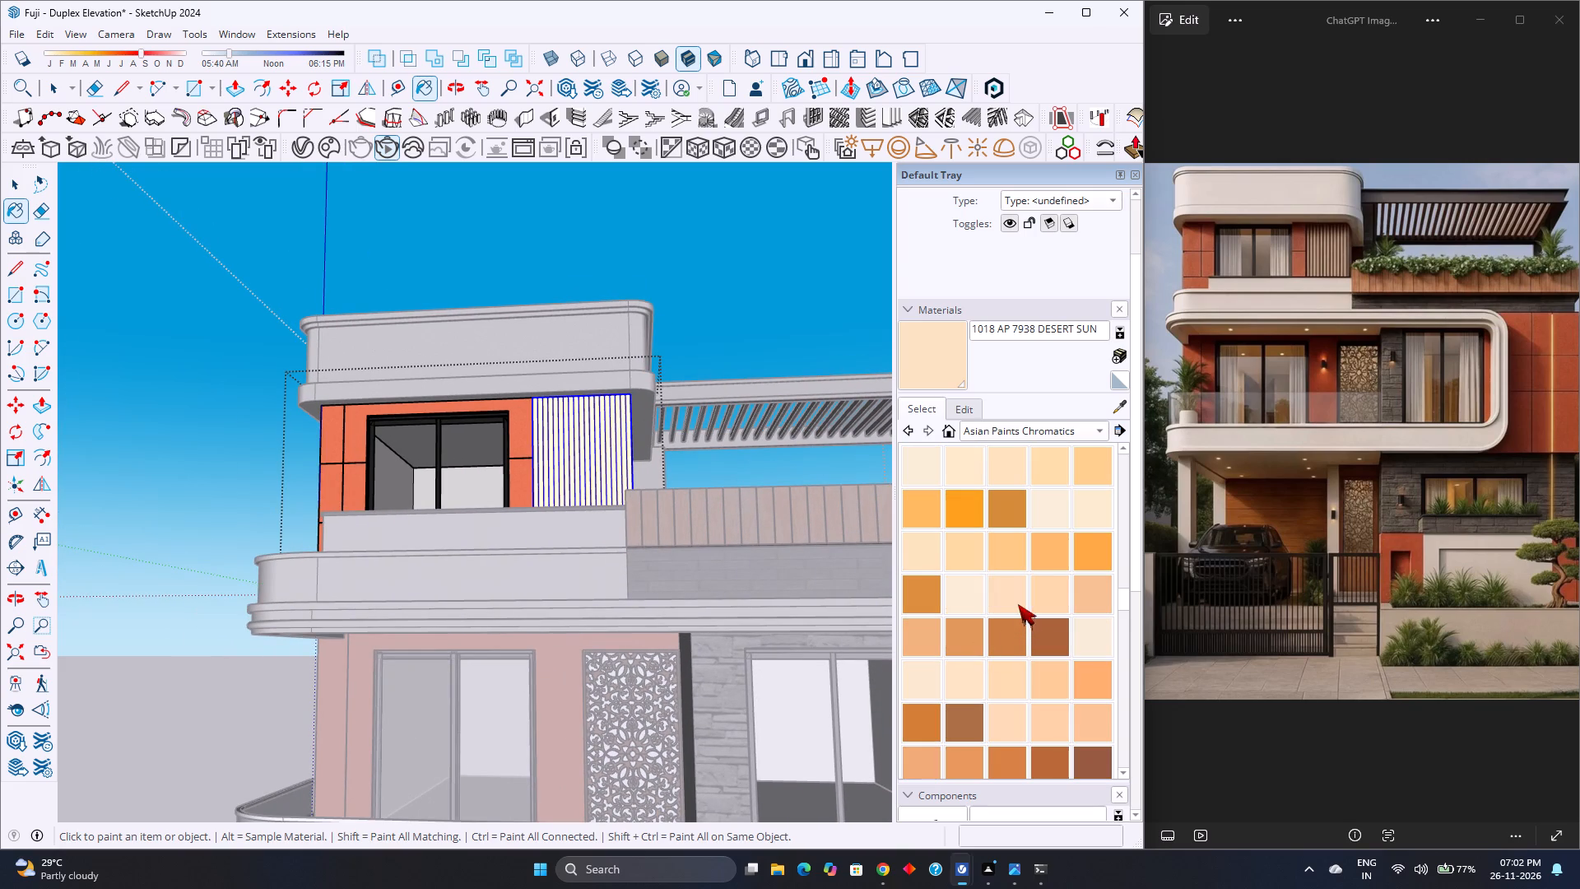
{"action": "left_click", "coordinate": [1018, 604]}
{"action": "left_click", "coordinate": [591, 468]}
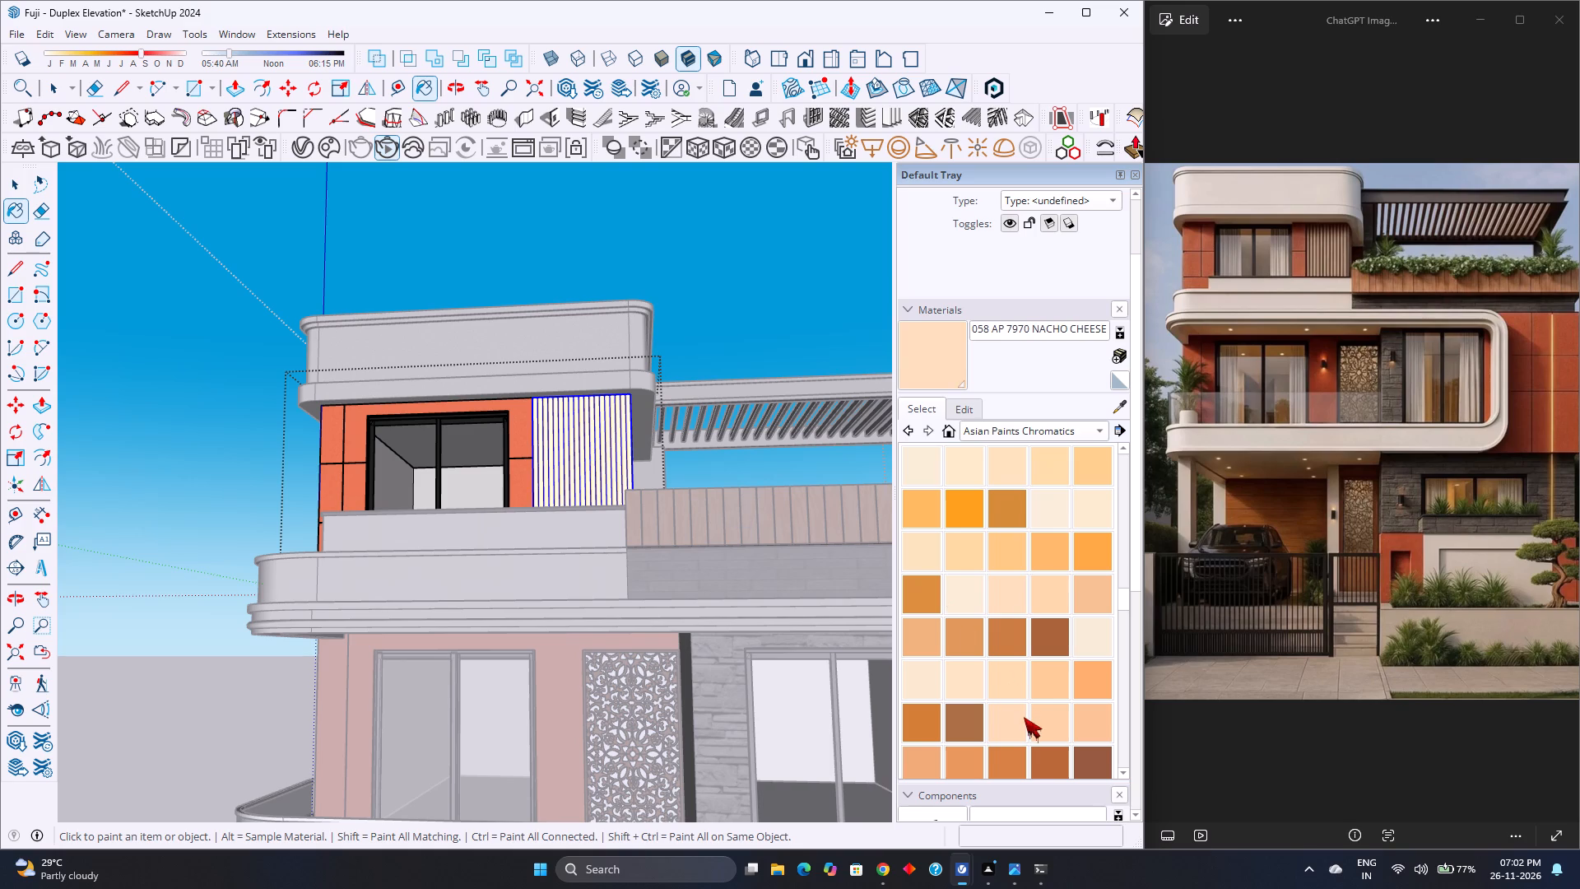
Paint the top-floor fluted panel with 1073 AP 7986 MARIGOLD, check it up close, and leave the group.
{"action": "left_click", "coordinate": [1002, 717]}
{"action": "left_click", "coordinate": [627, 460]}
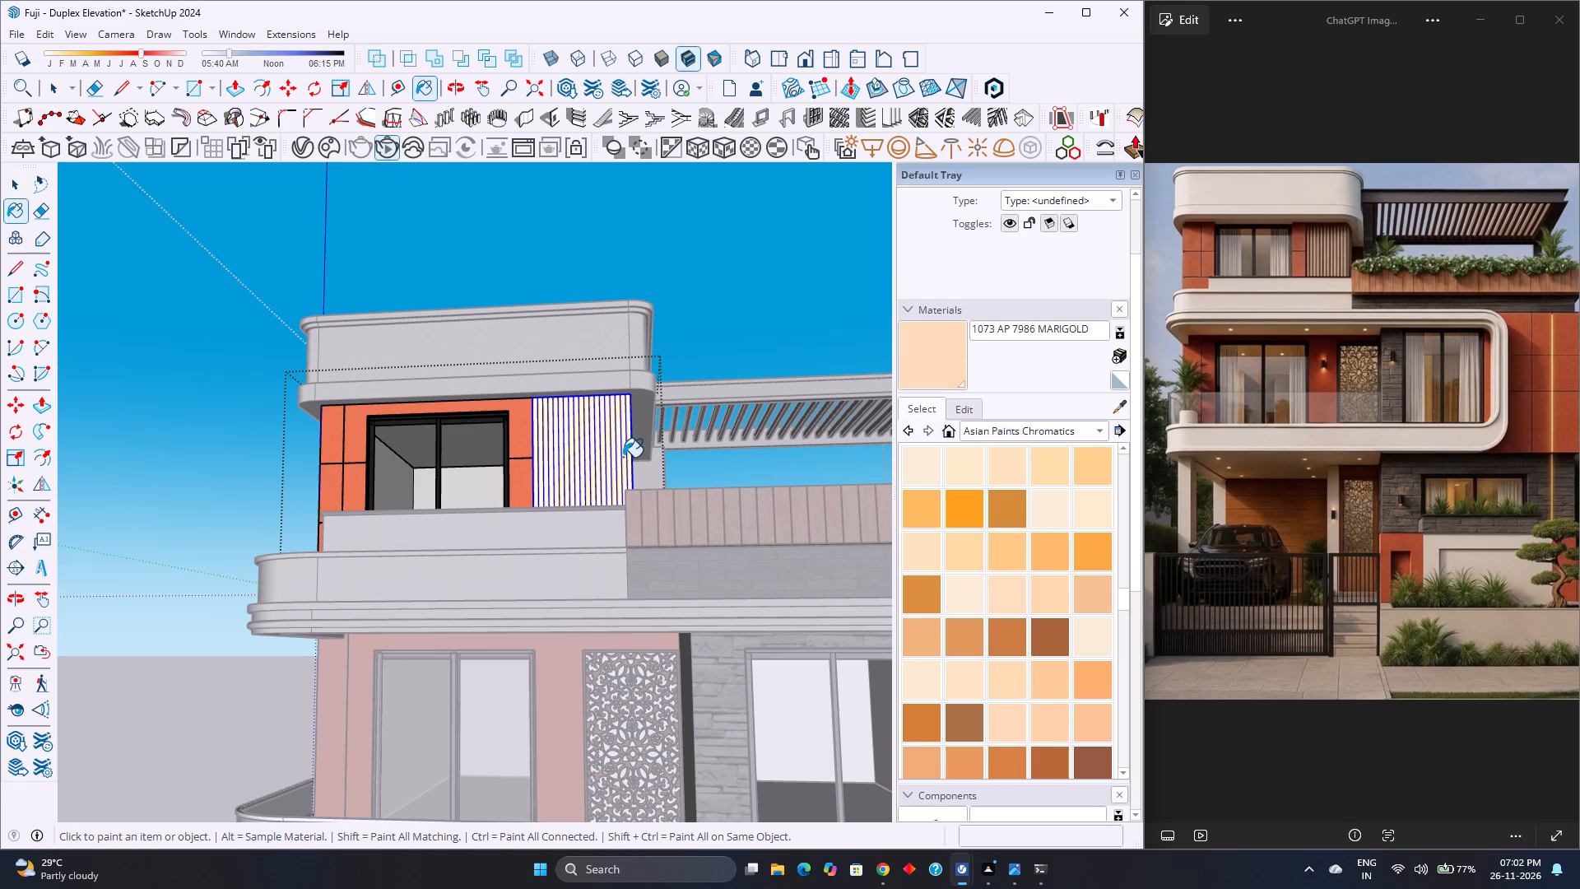
{"action": "scroll", "coordinate": [623, 457], "scroll_direction": "down", "scroll_amount": 1}
{"action": "scroll", "coordinate": [623, 457], "scroll_direction": "up", "scroll_amount": 7}
{"action": "middle_click_drag", "start_coordinate": [618, 457], "coordinate": [622, 696]}
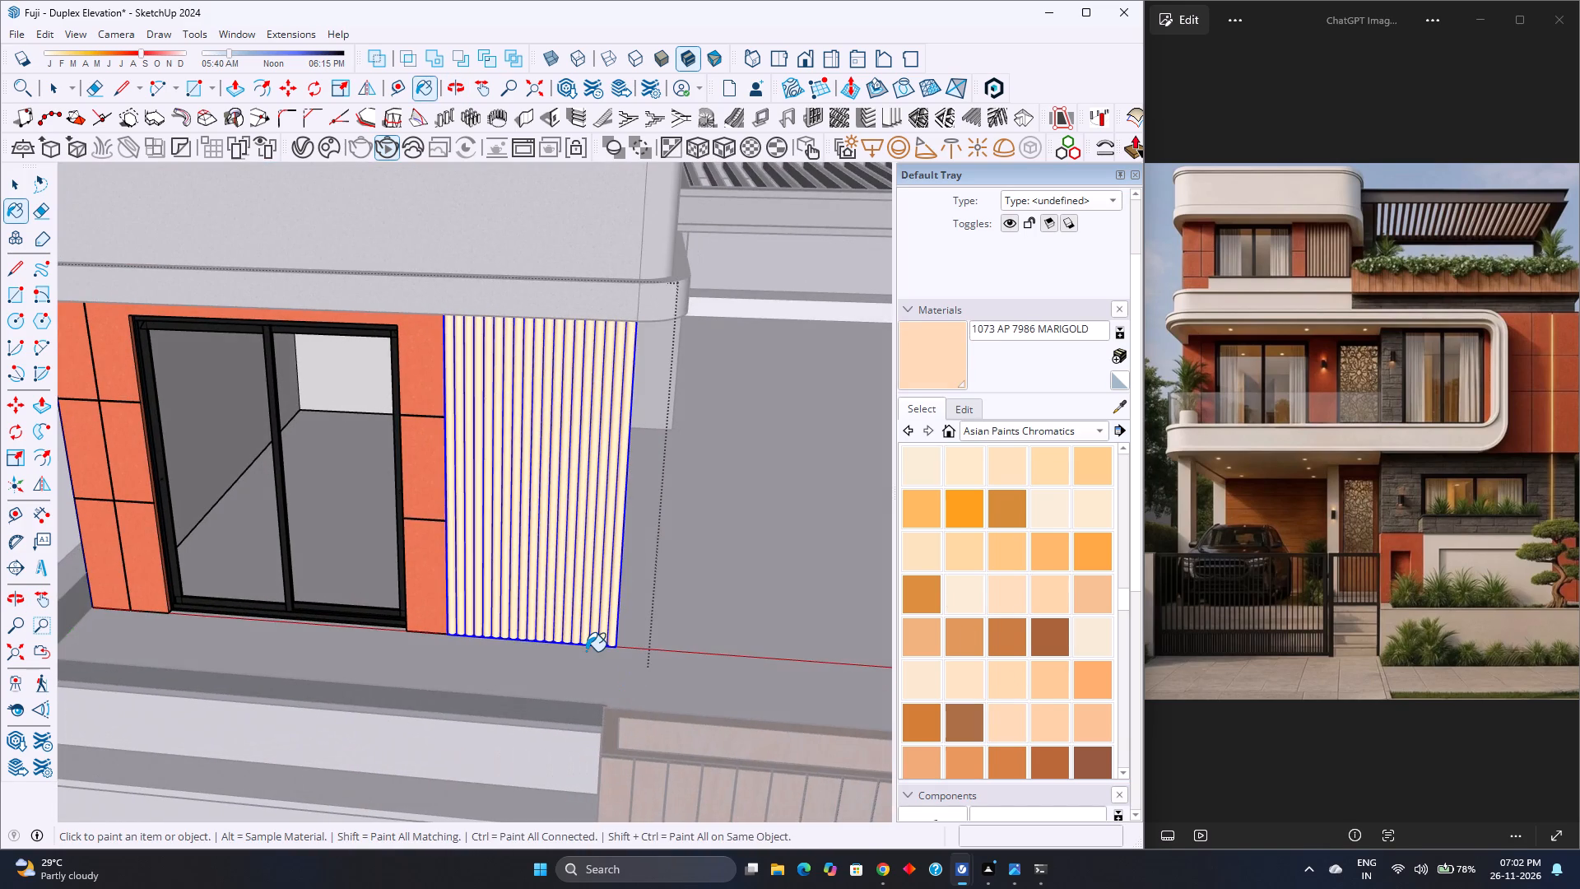
{"action": "key", "text": "space"}
{"action": "scroll", "coordinate": [535, 606], "scroll_direction": "down", "scroll_amount": 9}
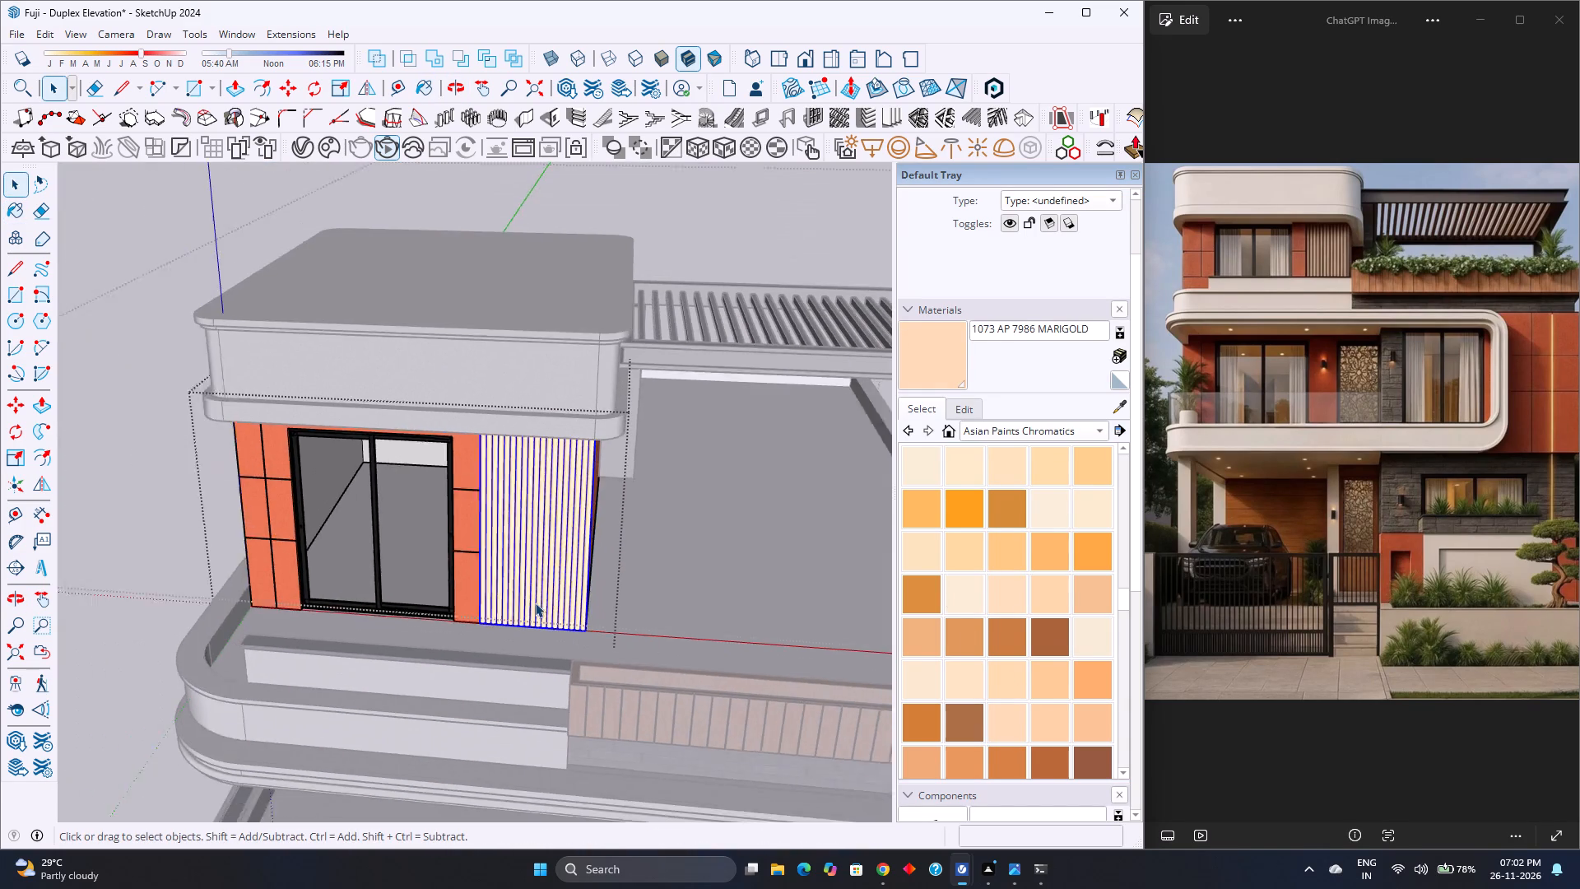
{"action": "left_click", "coordinate": [139, 496]}
Examine the whole duplex from an angle and in the standard front view, comparing its finishes with the reference image.
{"action": "scroll", "coordinate": [139, 496], "scroll_direction": "down", "scroll_amount": 7}
{"action": "middle_click_drag", "start_coordinate": [255, 570], "coordinate": [388, 479]}
{"action": "middle_click", "coordinate": [388, 479]}
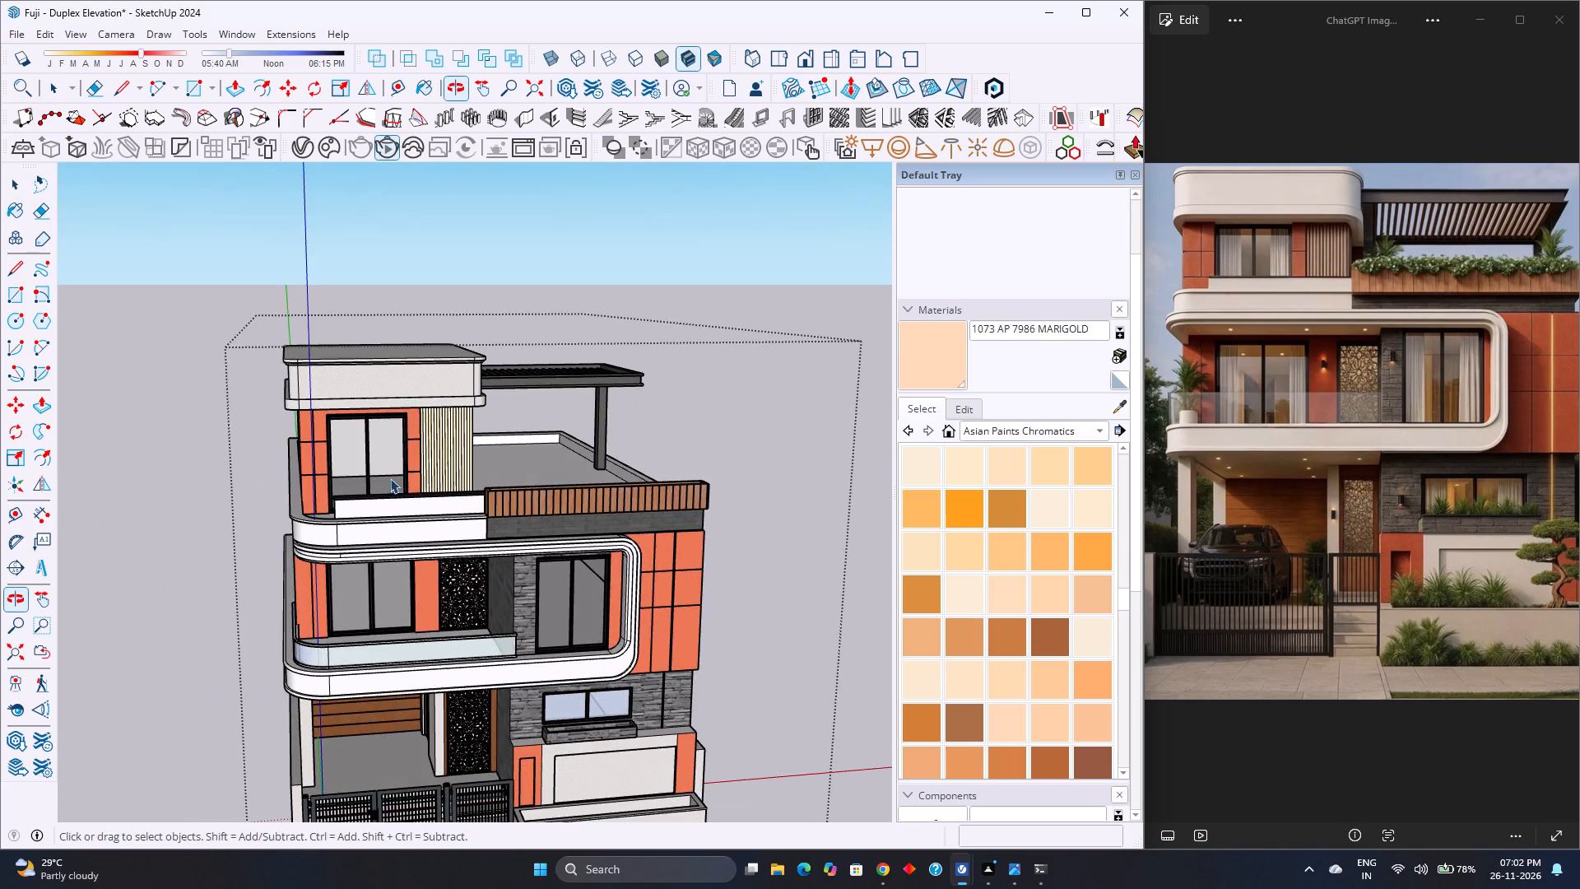
{"action": "scroll", "coordinate": [390, 478], "scroll_direction": "down", "scroll_amount": 1}
{"action": "scroll", "coordinate": [835, 668], "scroll_direction": "down", "scroll_amount": 1}
{"action": "middle_click_drag", "start_coordinate": [828, 664], "coordinate": [695, 607]}
{"action": "middle_click", "coordinate": [695, 607]}
{"action": "scroll", "coordinate": [695, 607], "scroll_direction": "down", "scroll_amount": 3}
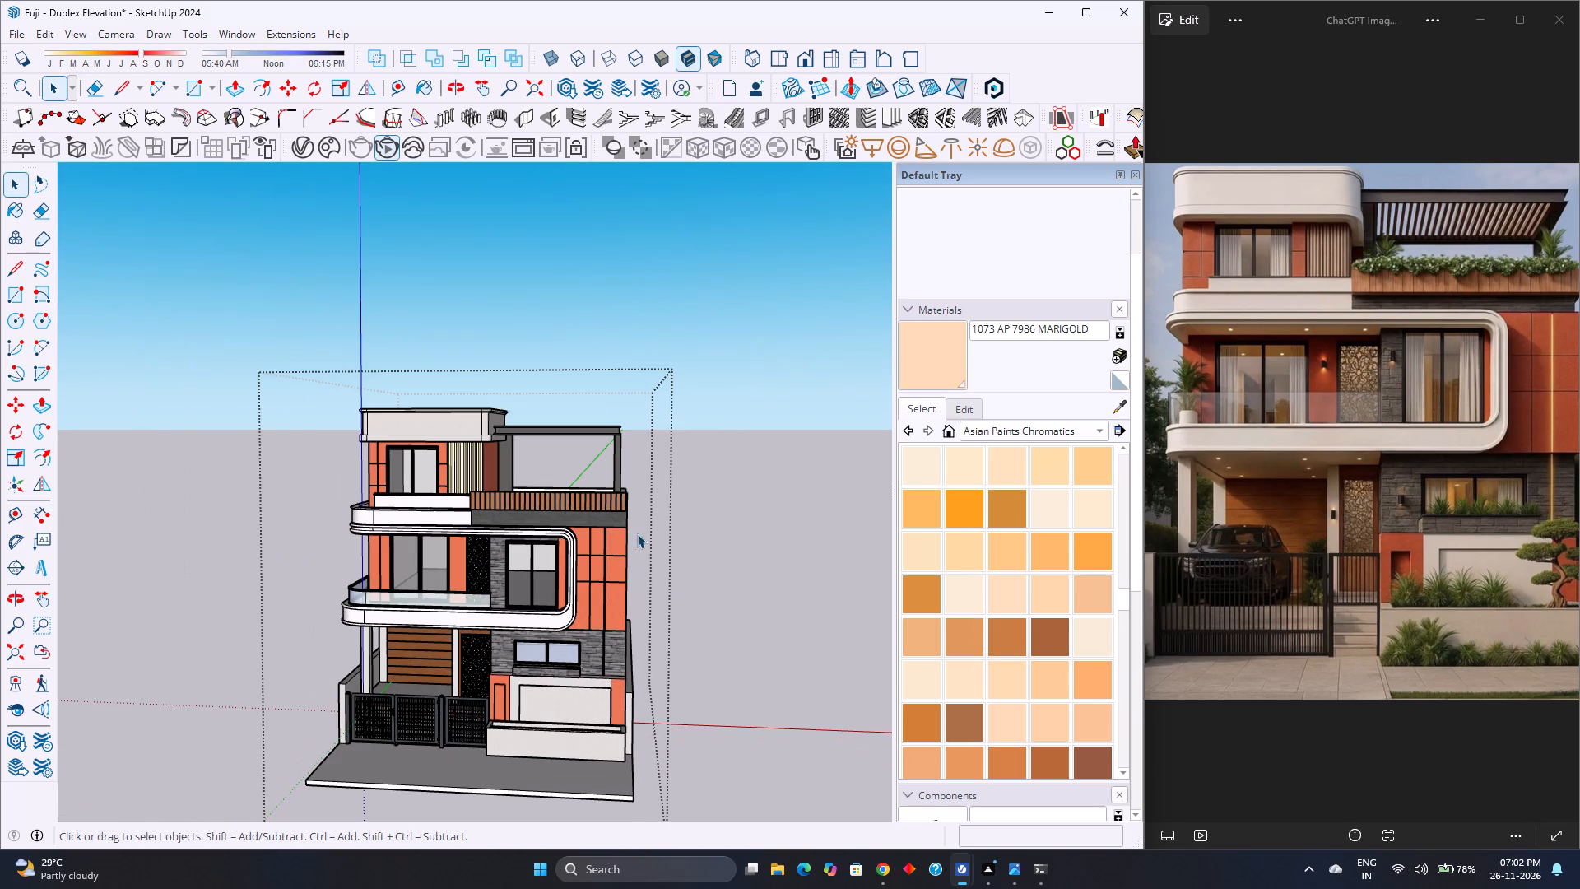
{"action": "left_click", "coordinate": [798, 62]}
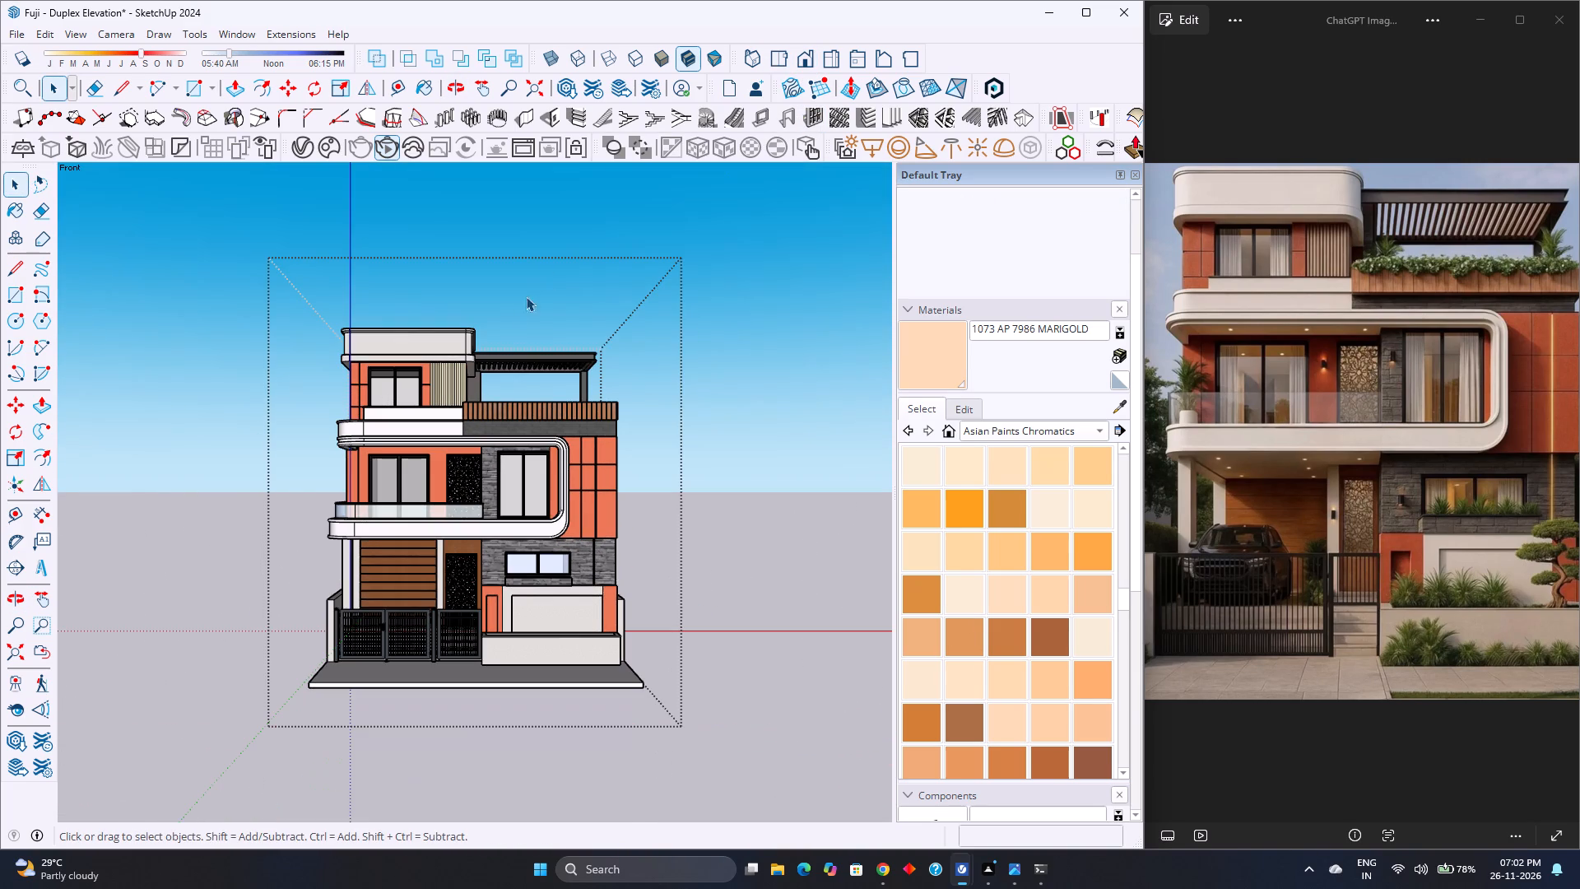
{"action": "scroll", "coordinate": [505, 325], "scroll_direction": "up", "scroll_amount": 2}
{"action": "scroll", "coordinate": [410, 578], "scroll_direction": "up", "scroll_amount": 2}
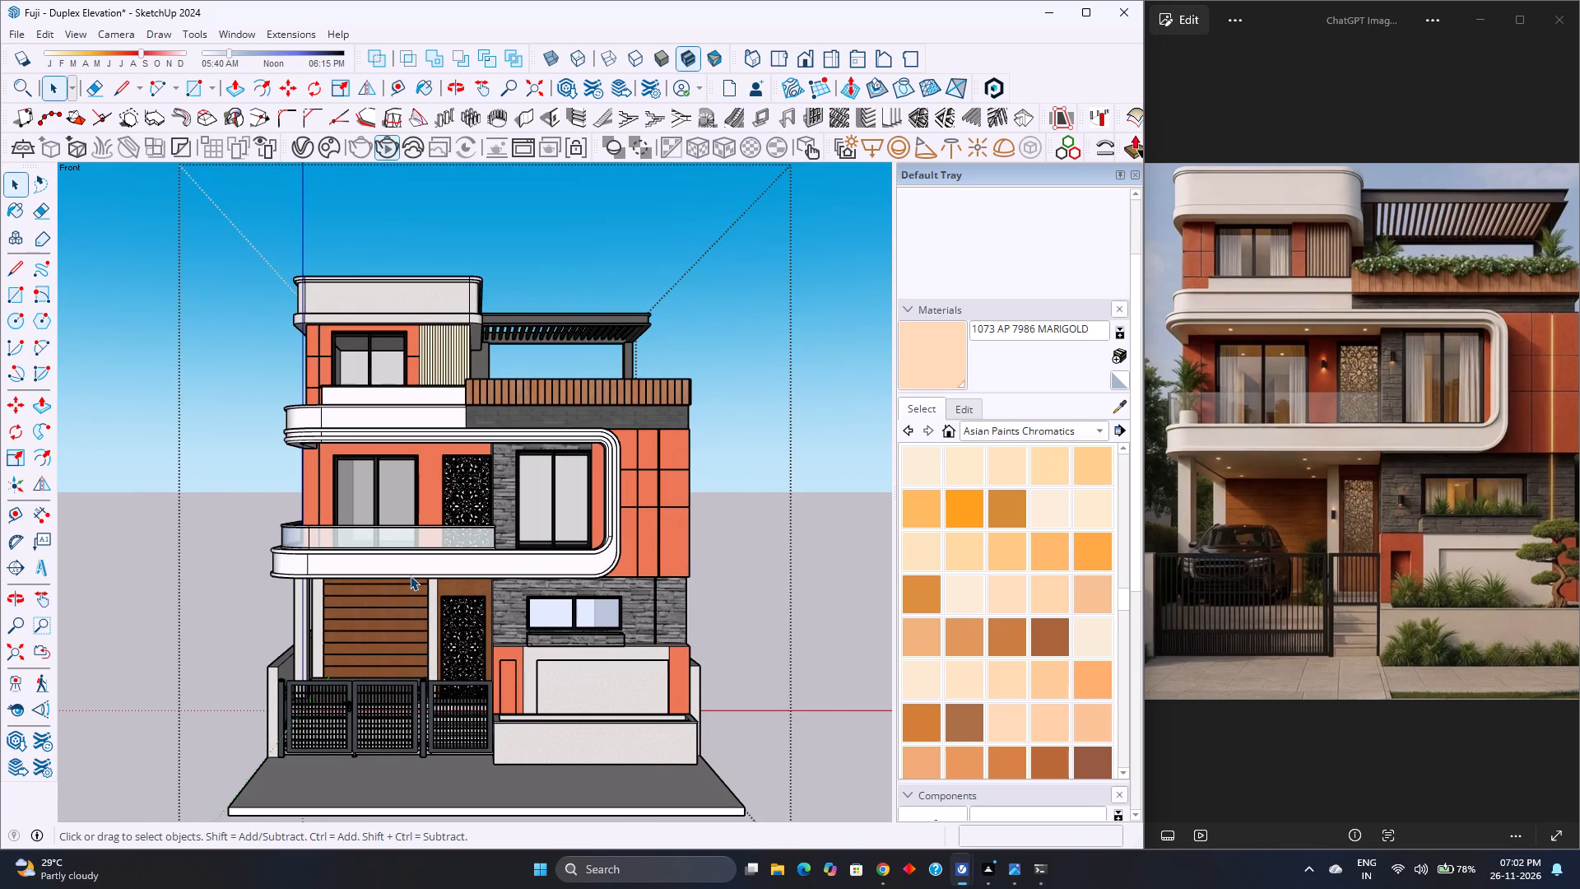
{"action": "scroll", "coordinate": [667, 608], "scroll_direction": "down", "scroll_amount": 2}
{"action": "scroll", "coordinate": [667, 608], "scroll_direction": "up", "scroll_amount": 2}
{"action": "scroll", "coordinate": [667, 608], "scroll_direction": "down", "scroll_amount": 3}
{"action": "scroll", "coordinate": [667, 608], "scroll_direction": "up", "scroll_amount": 2}
{"action": "scroll", "coordinate": [667, 608], "scroll_direction": "down", "scroll_amount": 2}
{"action": "scroll", "coordinate": [667, 608], "scroll_direction": "up", "scroll_amount": 3}
{"action": "scroll", "coordinate": [667, 608], "scroll_direction": "down", "scroll_amount": 3}
{"action": "scroll", "coordinate": [667, 608], "scroll_direction": "up", "scroll_amount": 3}
{"action": "scroll", "coordinate": [667, 608], "scroll_direction": "down", "scroll_amount": 3}
{"action": "scroll", "coordinate": [667, 608], "scroll_direction": "up", "scroll_amount": 2}
{"action": "scroll", "coordinate": [667, 608], "scroll_direction": "down", "scroll_amount": 2}
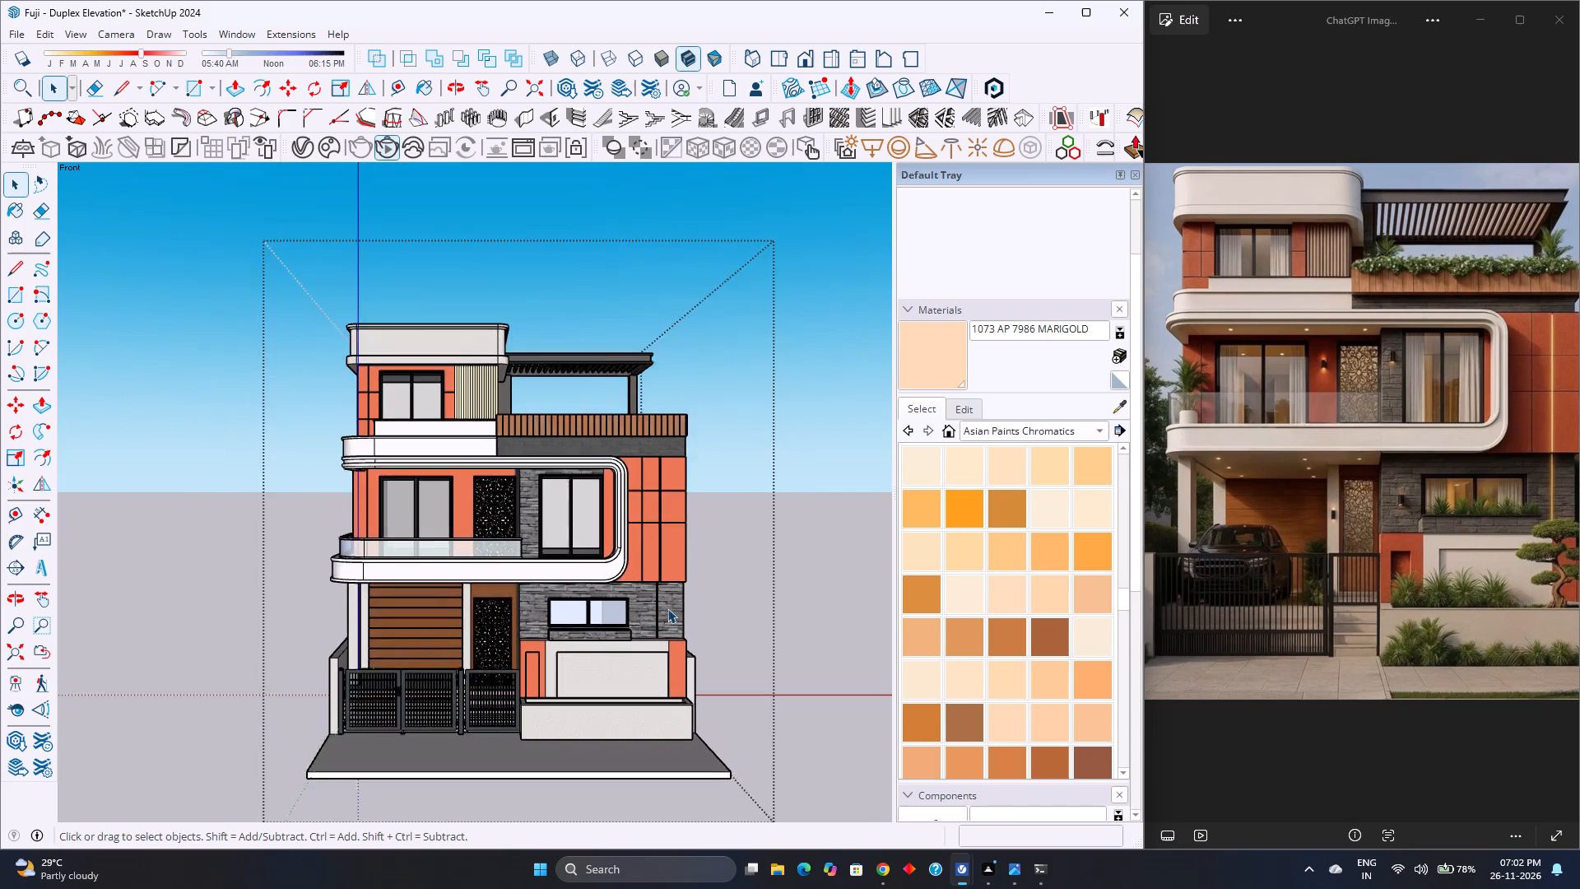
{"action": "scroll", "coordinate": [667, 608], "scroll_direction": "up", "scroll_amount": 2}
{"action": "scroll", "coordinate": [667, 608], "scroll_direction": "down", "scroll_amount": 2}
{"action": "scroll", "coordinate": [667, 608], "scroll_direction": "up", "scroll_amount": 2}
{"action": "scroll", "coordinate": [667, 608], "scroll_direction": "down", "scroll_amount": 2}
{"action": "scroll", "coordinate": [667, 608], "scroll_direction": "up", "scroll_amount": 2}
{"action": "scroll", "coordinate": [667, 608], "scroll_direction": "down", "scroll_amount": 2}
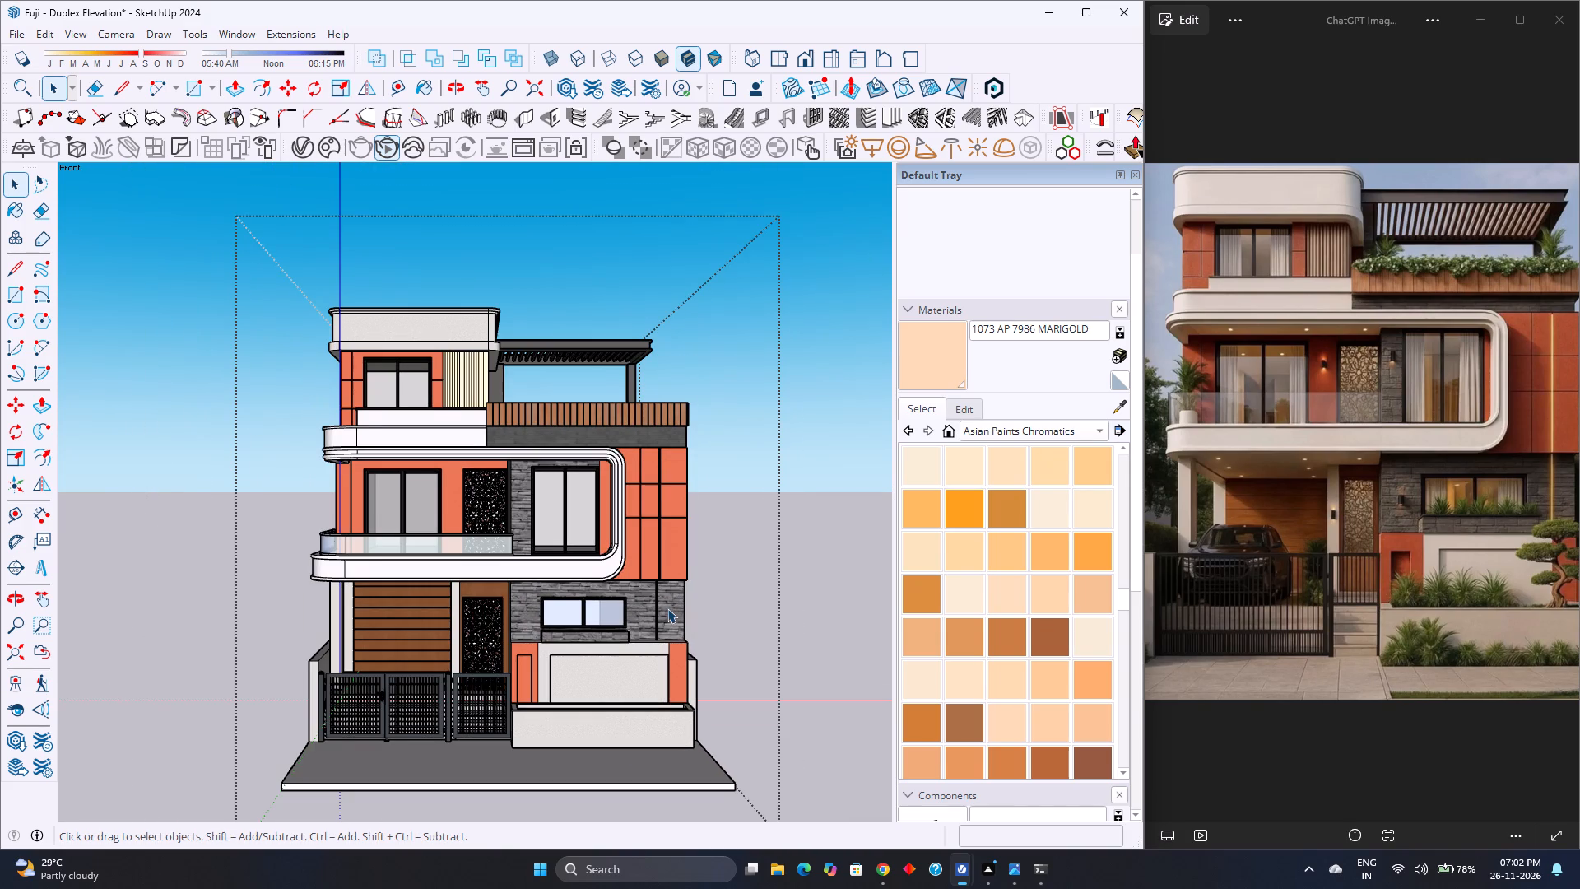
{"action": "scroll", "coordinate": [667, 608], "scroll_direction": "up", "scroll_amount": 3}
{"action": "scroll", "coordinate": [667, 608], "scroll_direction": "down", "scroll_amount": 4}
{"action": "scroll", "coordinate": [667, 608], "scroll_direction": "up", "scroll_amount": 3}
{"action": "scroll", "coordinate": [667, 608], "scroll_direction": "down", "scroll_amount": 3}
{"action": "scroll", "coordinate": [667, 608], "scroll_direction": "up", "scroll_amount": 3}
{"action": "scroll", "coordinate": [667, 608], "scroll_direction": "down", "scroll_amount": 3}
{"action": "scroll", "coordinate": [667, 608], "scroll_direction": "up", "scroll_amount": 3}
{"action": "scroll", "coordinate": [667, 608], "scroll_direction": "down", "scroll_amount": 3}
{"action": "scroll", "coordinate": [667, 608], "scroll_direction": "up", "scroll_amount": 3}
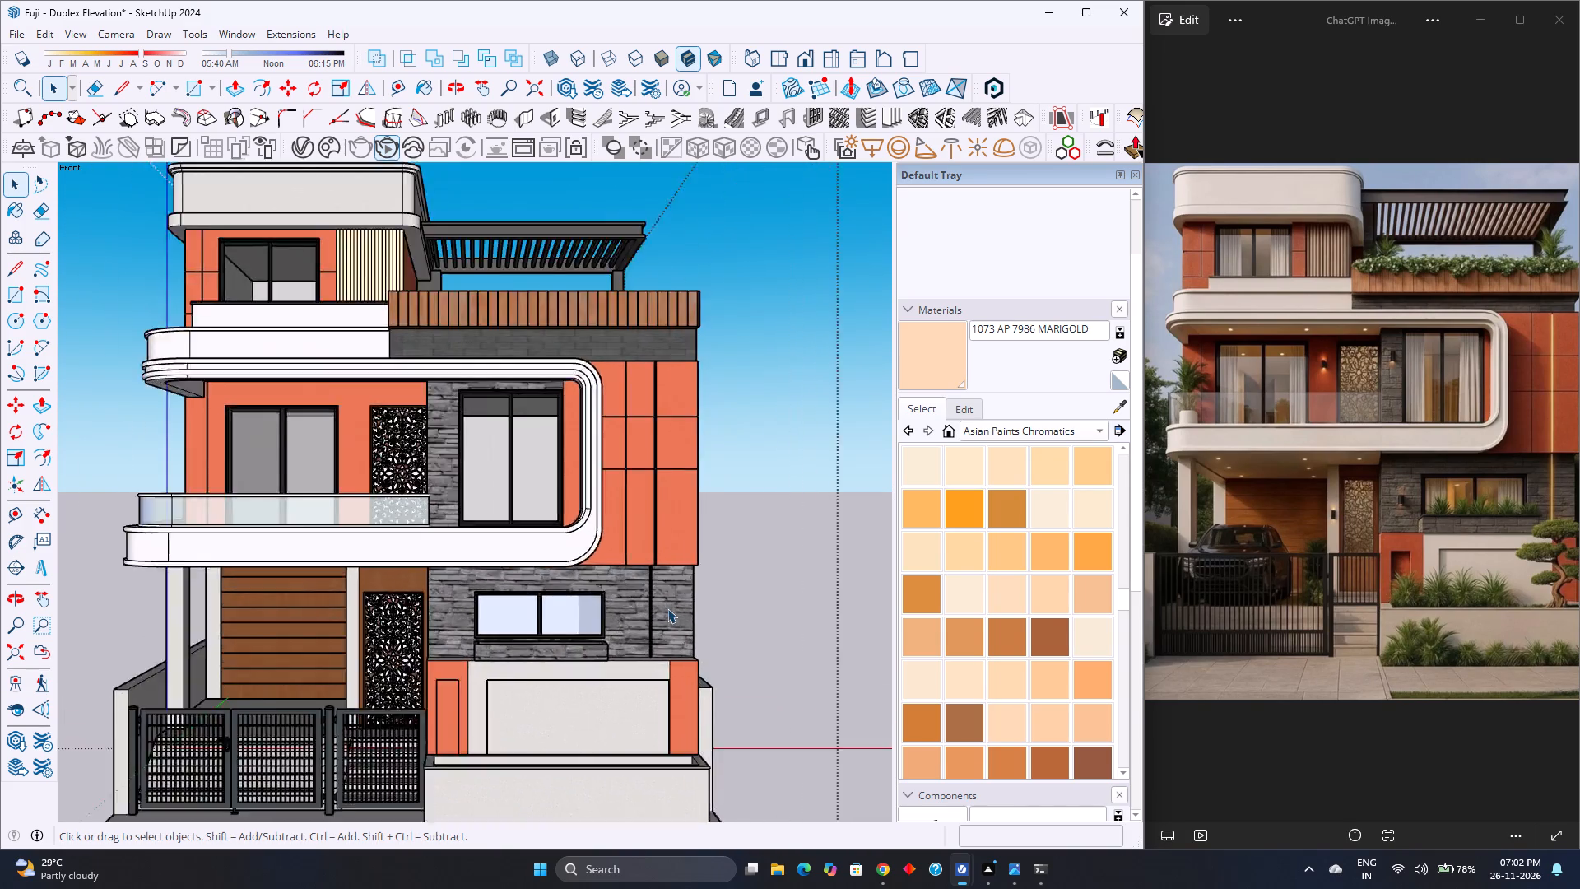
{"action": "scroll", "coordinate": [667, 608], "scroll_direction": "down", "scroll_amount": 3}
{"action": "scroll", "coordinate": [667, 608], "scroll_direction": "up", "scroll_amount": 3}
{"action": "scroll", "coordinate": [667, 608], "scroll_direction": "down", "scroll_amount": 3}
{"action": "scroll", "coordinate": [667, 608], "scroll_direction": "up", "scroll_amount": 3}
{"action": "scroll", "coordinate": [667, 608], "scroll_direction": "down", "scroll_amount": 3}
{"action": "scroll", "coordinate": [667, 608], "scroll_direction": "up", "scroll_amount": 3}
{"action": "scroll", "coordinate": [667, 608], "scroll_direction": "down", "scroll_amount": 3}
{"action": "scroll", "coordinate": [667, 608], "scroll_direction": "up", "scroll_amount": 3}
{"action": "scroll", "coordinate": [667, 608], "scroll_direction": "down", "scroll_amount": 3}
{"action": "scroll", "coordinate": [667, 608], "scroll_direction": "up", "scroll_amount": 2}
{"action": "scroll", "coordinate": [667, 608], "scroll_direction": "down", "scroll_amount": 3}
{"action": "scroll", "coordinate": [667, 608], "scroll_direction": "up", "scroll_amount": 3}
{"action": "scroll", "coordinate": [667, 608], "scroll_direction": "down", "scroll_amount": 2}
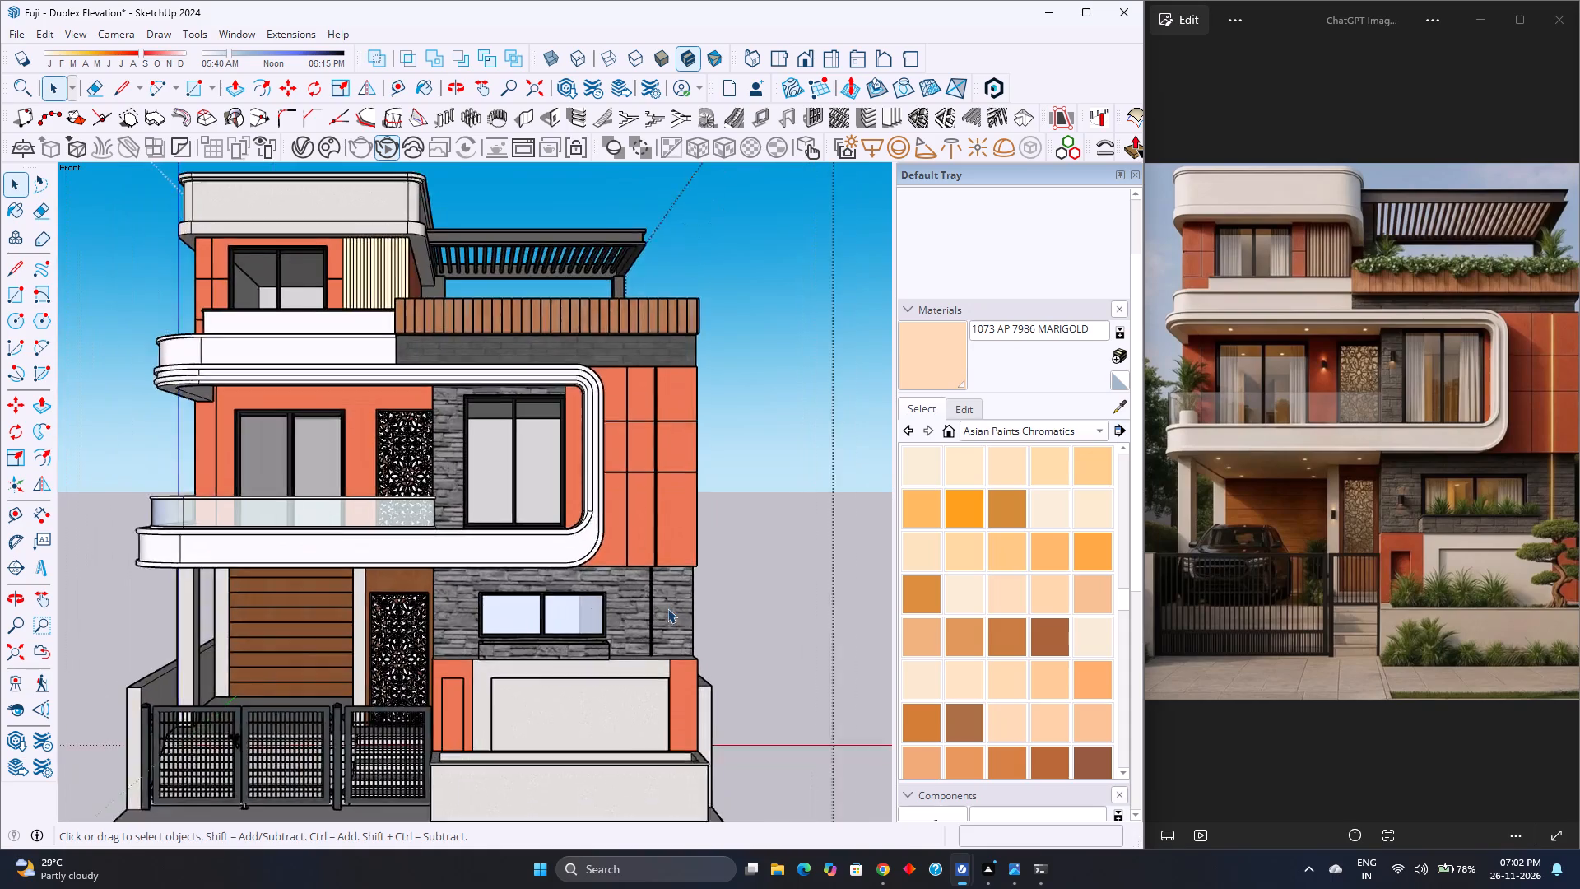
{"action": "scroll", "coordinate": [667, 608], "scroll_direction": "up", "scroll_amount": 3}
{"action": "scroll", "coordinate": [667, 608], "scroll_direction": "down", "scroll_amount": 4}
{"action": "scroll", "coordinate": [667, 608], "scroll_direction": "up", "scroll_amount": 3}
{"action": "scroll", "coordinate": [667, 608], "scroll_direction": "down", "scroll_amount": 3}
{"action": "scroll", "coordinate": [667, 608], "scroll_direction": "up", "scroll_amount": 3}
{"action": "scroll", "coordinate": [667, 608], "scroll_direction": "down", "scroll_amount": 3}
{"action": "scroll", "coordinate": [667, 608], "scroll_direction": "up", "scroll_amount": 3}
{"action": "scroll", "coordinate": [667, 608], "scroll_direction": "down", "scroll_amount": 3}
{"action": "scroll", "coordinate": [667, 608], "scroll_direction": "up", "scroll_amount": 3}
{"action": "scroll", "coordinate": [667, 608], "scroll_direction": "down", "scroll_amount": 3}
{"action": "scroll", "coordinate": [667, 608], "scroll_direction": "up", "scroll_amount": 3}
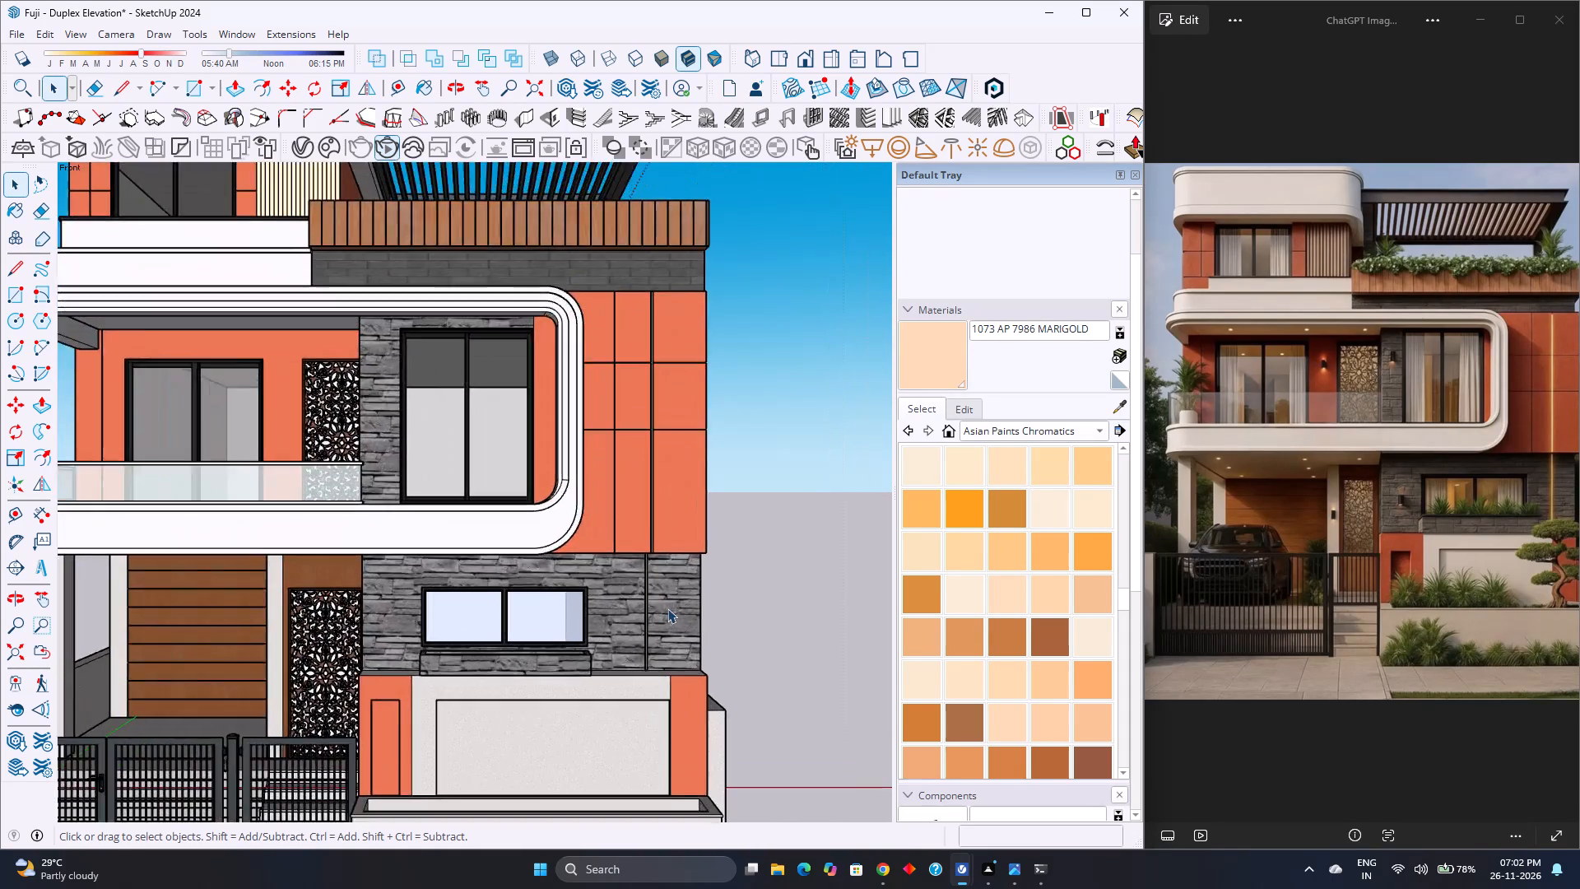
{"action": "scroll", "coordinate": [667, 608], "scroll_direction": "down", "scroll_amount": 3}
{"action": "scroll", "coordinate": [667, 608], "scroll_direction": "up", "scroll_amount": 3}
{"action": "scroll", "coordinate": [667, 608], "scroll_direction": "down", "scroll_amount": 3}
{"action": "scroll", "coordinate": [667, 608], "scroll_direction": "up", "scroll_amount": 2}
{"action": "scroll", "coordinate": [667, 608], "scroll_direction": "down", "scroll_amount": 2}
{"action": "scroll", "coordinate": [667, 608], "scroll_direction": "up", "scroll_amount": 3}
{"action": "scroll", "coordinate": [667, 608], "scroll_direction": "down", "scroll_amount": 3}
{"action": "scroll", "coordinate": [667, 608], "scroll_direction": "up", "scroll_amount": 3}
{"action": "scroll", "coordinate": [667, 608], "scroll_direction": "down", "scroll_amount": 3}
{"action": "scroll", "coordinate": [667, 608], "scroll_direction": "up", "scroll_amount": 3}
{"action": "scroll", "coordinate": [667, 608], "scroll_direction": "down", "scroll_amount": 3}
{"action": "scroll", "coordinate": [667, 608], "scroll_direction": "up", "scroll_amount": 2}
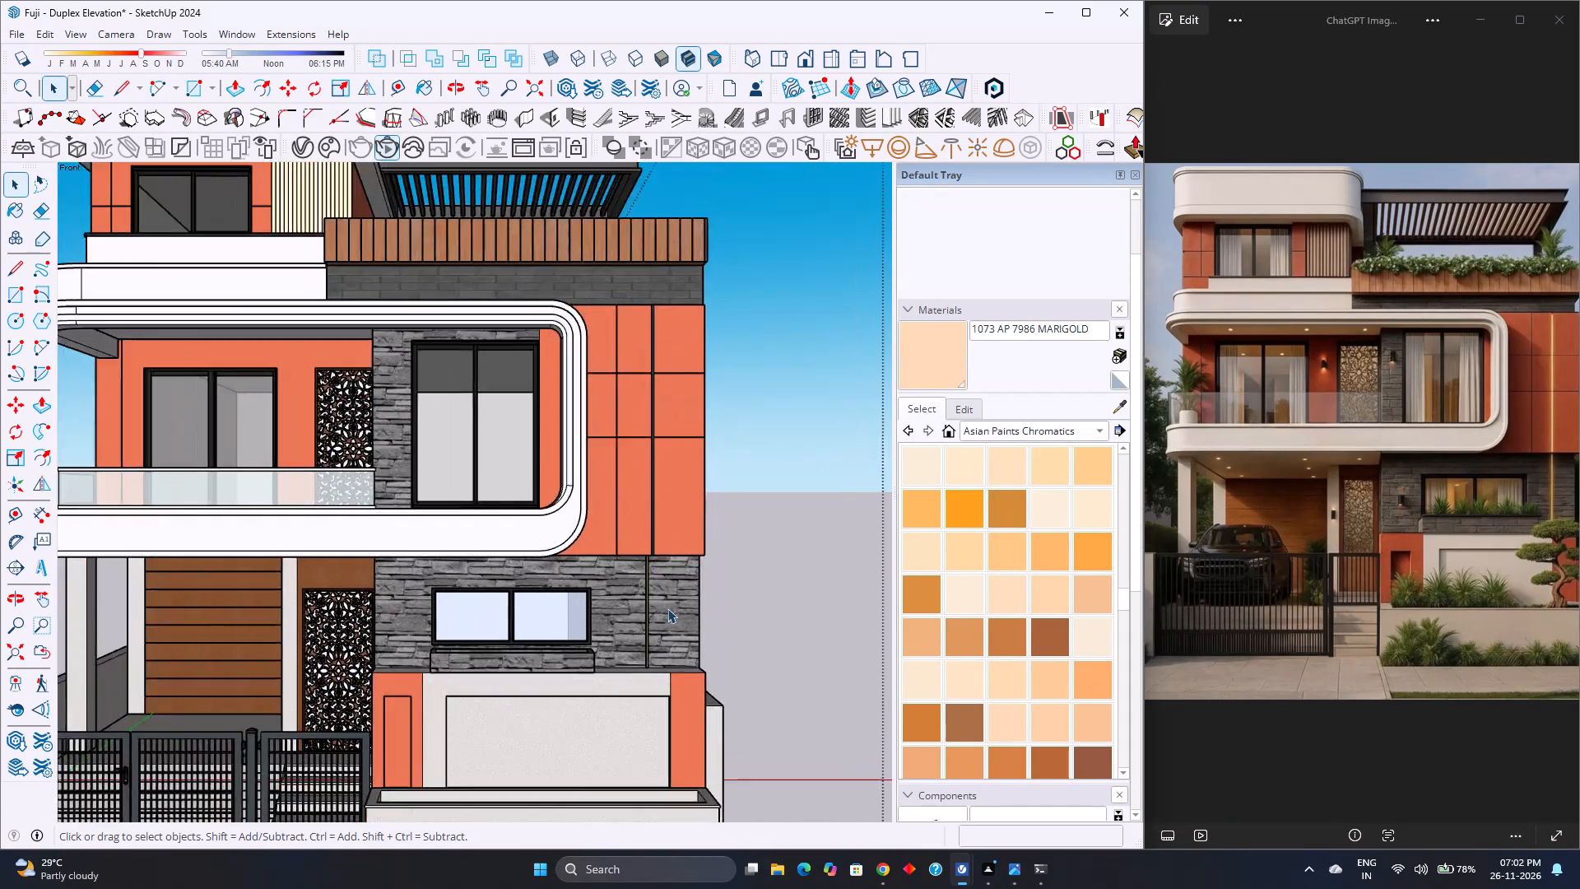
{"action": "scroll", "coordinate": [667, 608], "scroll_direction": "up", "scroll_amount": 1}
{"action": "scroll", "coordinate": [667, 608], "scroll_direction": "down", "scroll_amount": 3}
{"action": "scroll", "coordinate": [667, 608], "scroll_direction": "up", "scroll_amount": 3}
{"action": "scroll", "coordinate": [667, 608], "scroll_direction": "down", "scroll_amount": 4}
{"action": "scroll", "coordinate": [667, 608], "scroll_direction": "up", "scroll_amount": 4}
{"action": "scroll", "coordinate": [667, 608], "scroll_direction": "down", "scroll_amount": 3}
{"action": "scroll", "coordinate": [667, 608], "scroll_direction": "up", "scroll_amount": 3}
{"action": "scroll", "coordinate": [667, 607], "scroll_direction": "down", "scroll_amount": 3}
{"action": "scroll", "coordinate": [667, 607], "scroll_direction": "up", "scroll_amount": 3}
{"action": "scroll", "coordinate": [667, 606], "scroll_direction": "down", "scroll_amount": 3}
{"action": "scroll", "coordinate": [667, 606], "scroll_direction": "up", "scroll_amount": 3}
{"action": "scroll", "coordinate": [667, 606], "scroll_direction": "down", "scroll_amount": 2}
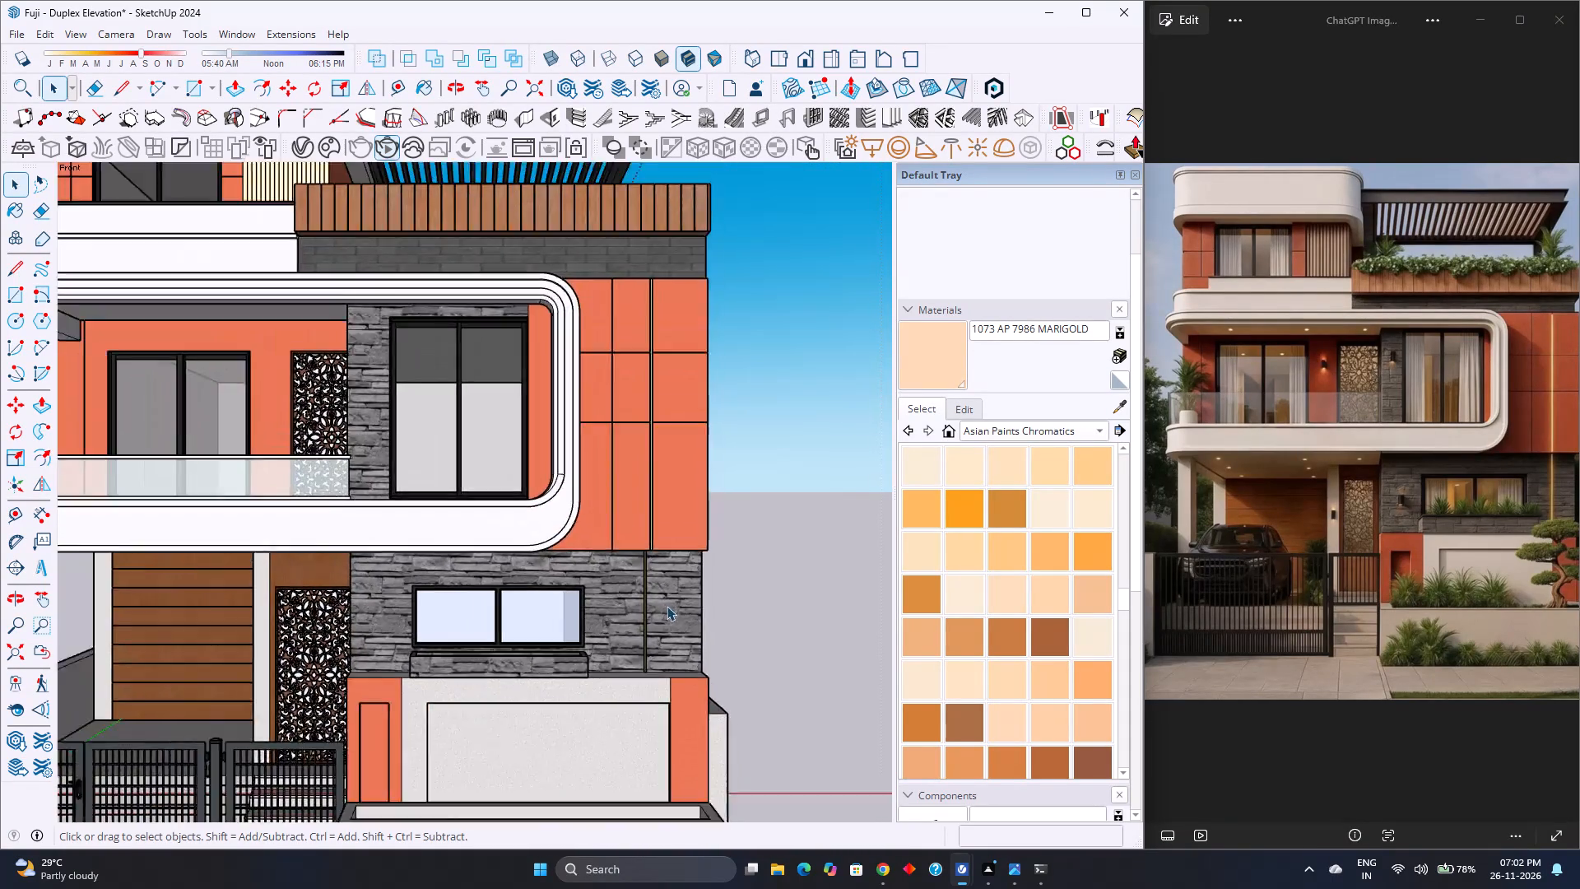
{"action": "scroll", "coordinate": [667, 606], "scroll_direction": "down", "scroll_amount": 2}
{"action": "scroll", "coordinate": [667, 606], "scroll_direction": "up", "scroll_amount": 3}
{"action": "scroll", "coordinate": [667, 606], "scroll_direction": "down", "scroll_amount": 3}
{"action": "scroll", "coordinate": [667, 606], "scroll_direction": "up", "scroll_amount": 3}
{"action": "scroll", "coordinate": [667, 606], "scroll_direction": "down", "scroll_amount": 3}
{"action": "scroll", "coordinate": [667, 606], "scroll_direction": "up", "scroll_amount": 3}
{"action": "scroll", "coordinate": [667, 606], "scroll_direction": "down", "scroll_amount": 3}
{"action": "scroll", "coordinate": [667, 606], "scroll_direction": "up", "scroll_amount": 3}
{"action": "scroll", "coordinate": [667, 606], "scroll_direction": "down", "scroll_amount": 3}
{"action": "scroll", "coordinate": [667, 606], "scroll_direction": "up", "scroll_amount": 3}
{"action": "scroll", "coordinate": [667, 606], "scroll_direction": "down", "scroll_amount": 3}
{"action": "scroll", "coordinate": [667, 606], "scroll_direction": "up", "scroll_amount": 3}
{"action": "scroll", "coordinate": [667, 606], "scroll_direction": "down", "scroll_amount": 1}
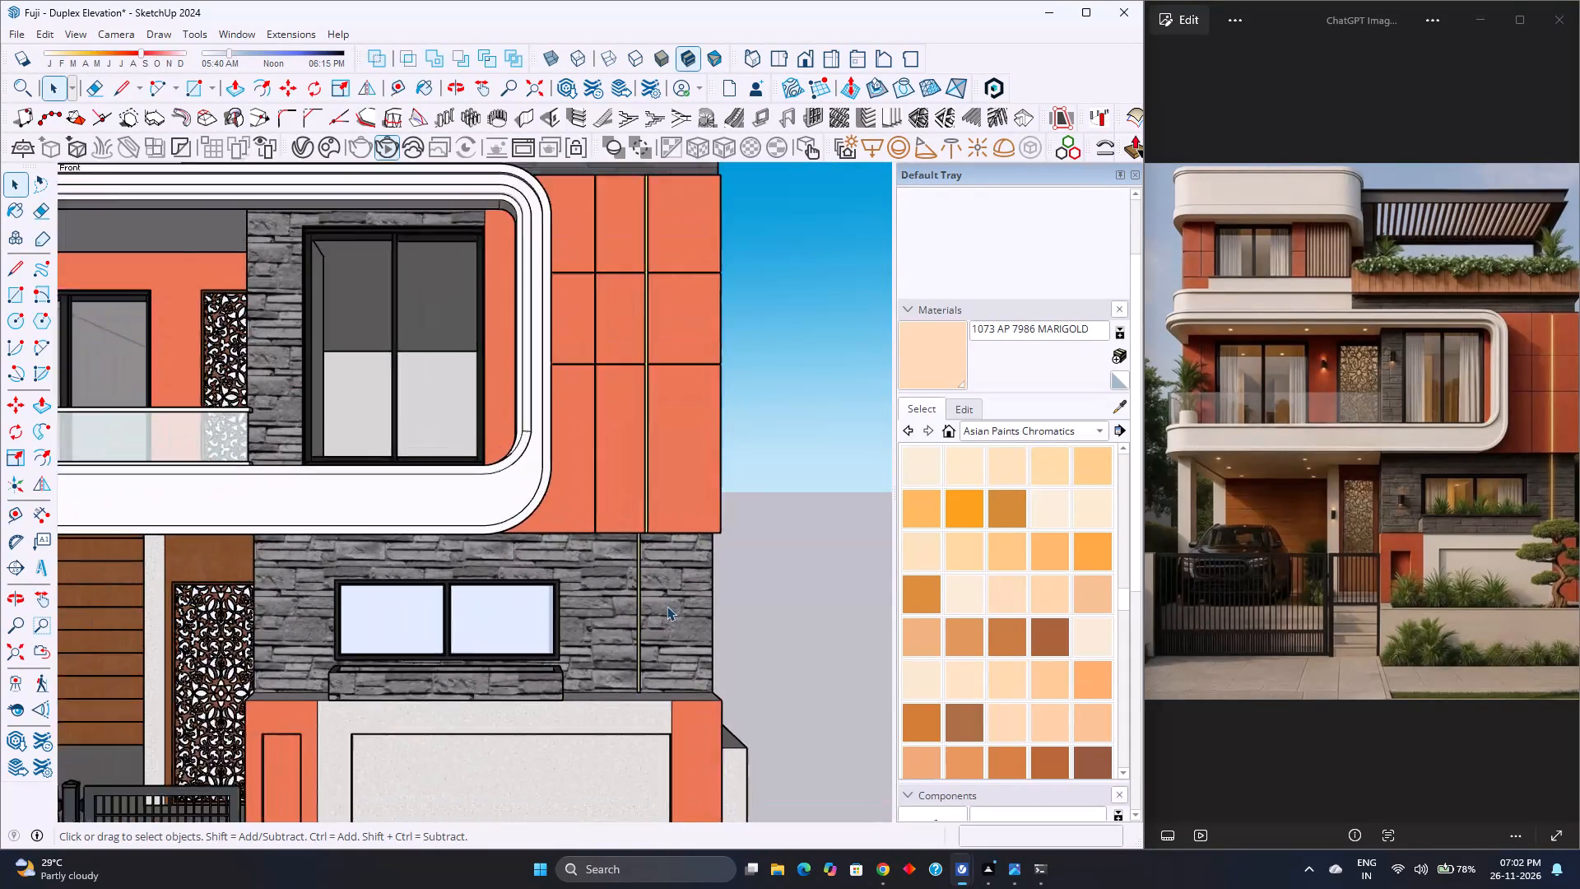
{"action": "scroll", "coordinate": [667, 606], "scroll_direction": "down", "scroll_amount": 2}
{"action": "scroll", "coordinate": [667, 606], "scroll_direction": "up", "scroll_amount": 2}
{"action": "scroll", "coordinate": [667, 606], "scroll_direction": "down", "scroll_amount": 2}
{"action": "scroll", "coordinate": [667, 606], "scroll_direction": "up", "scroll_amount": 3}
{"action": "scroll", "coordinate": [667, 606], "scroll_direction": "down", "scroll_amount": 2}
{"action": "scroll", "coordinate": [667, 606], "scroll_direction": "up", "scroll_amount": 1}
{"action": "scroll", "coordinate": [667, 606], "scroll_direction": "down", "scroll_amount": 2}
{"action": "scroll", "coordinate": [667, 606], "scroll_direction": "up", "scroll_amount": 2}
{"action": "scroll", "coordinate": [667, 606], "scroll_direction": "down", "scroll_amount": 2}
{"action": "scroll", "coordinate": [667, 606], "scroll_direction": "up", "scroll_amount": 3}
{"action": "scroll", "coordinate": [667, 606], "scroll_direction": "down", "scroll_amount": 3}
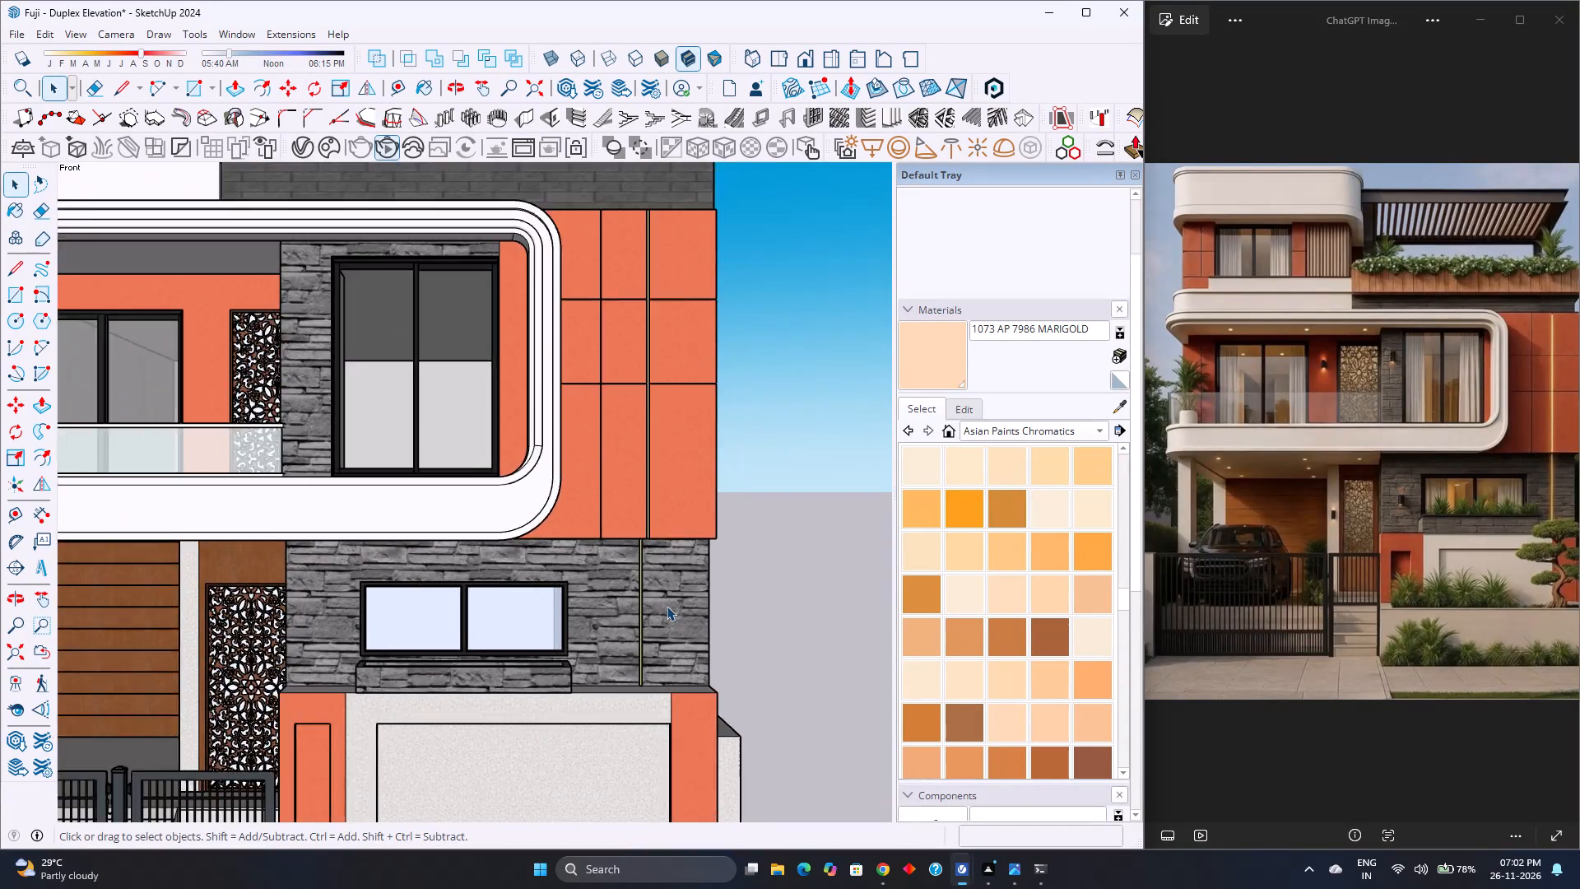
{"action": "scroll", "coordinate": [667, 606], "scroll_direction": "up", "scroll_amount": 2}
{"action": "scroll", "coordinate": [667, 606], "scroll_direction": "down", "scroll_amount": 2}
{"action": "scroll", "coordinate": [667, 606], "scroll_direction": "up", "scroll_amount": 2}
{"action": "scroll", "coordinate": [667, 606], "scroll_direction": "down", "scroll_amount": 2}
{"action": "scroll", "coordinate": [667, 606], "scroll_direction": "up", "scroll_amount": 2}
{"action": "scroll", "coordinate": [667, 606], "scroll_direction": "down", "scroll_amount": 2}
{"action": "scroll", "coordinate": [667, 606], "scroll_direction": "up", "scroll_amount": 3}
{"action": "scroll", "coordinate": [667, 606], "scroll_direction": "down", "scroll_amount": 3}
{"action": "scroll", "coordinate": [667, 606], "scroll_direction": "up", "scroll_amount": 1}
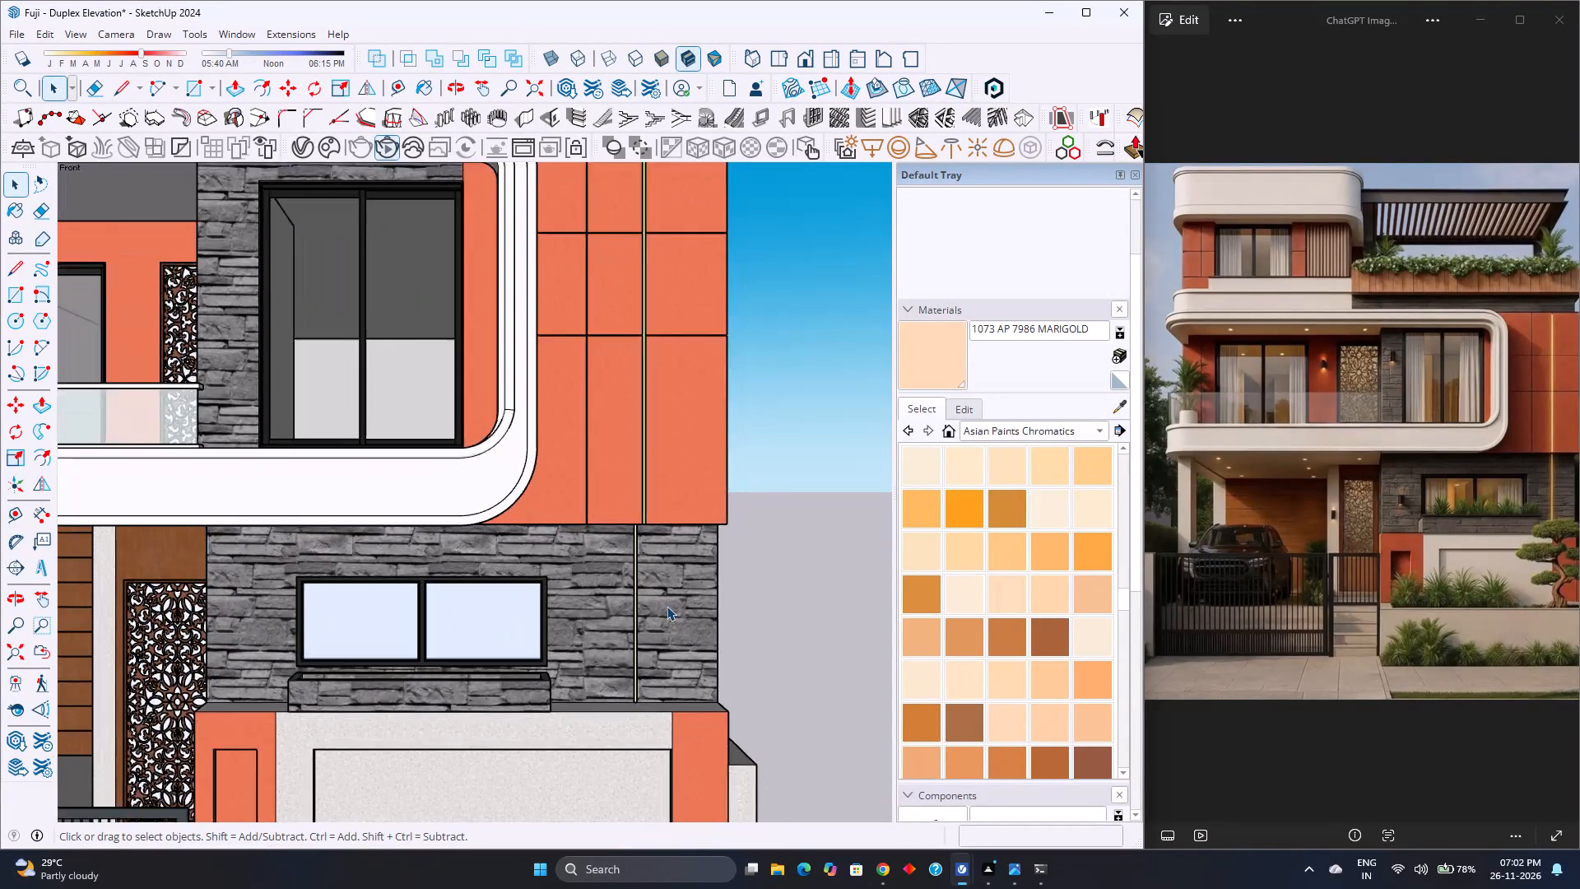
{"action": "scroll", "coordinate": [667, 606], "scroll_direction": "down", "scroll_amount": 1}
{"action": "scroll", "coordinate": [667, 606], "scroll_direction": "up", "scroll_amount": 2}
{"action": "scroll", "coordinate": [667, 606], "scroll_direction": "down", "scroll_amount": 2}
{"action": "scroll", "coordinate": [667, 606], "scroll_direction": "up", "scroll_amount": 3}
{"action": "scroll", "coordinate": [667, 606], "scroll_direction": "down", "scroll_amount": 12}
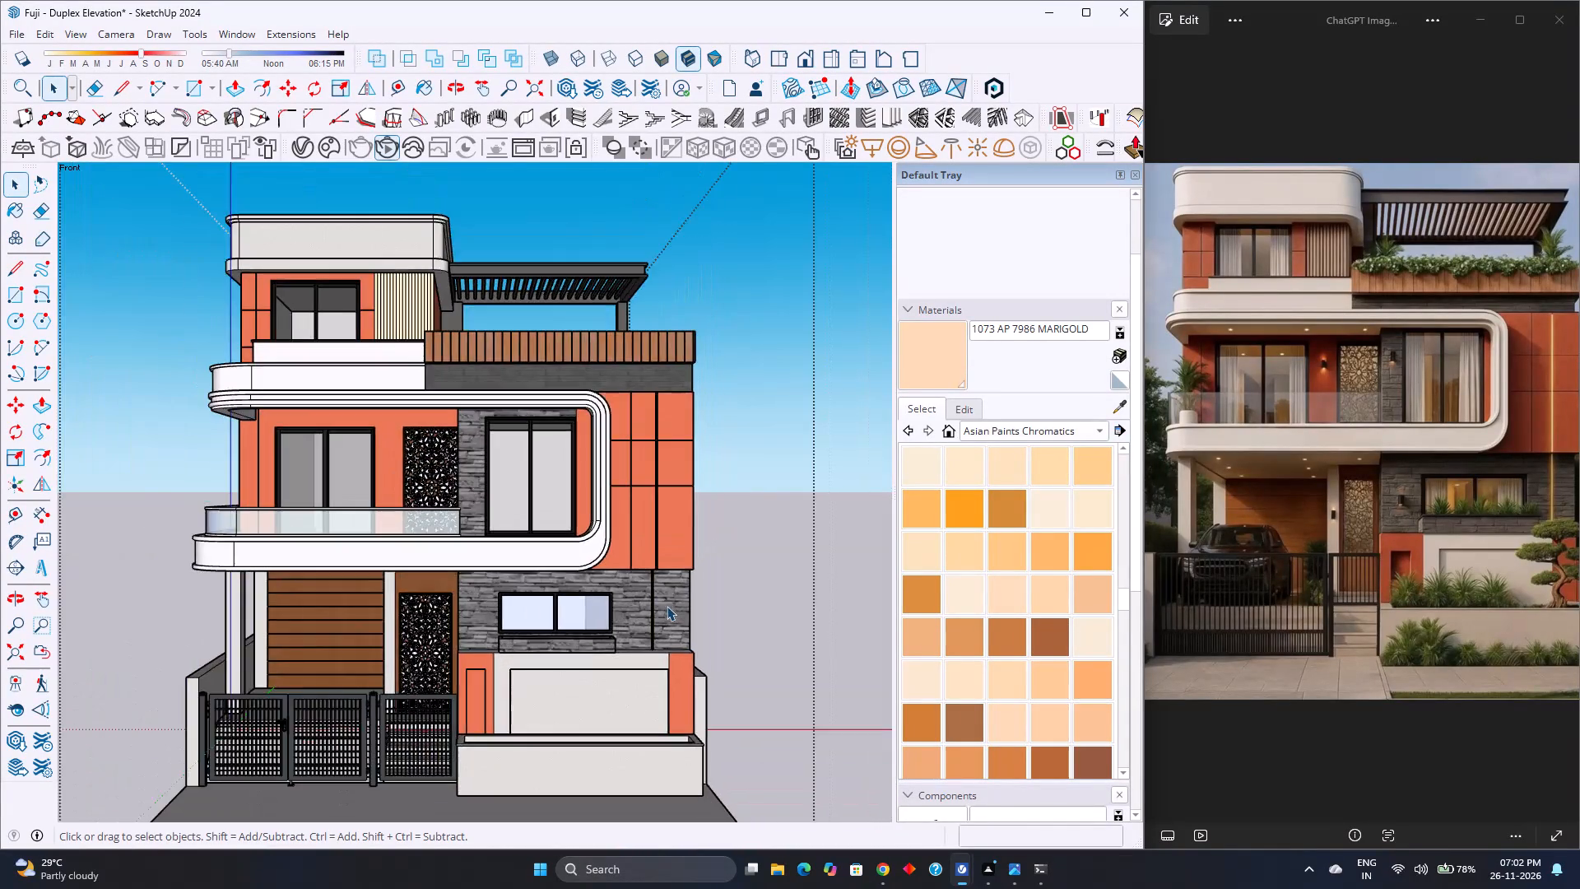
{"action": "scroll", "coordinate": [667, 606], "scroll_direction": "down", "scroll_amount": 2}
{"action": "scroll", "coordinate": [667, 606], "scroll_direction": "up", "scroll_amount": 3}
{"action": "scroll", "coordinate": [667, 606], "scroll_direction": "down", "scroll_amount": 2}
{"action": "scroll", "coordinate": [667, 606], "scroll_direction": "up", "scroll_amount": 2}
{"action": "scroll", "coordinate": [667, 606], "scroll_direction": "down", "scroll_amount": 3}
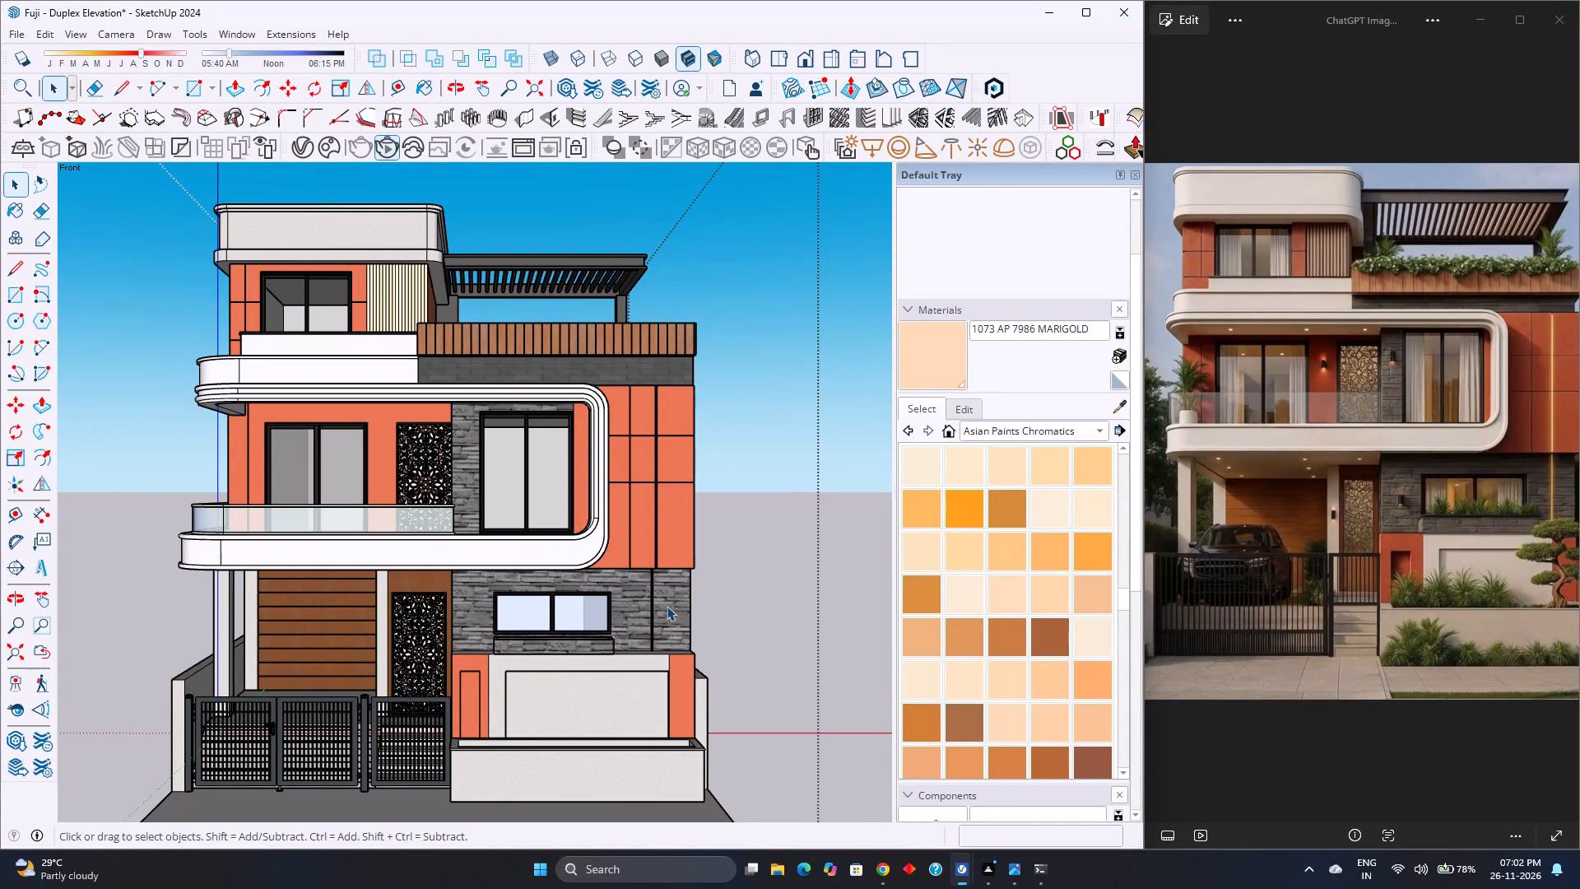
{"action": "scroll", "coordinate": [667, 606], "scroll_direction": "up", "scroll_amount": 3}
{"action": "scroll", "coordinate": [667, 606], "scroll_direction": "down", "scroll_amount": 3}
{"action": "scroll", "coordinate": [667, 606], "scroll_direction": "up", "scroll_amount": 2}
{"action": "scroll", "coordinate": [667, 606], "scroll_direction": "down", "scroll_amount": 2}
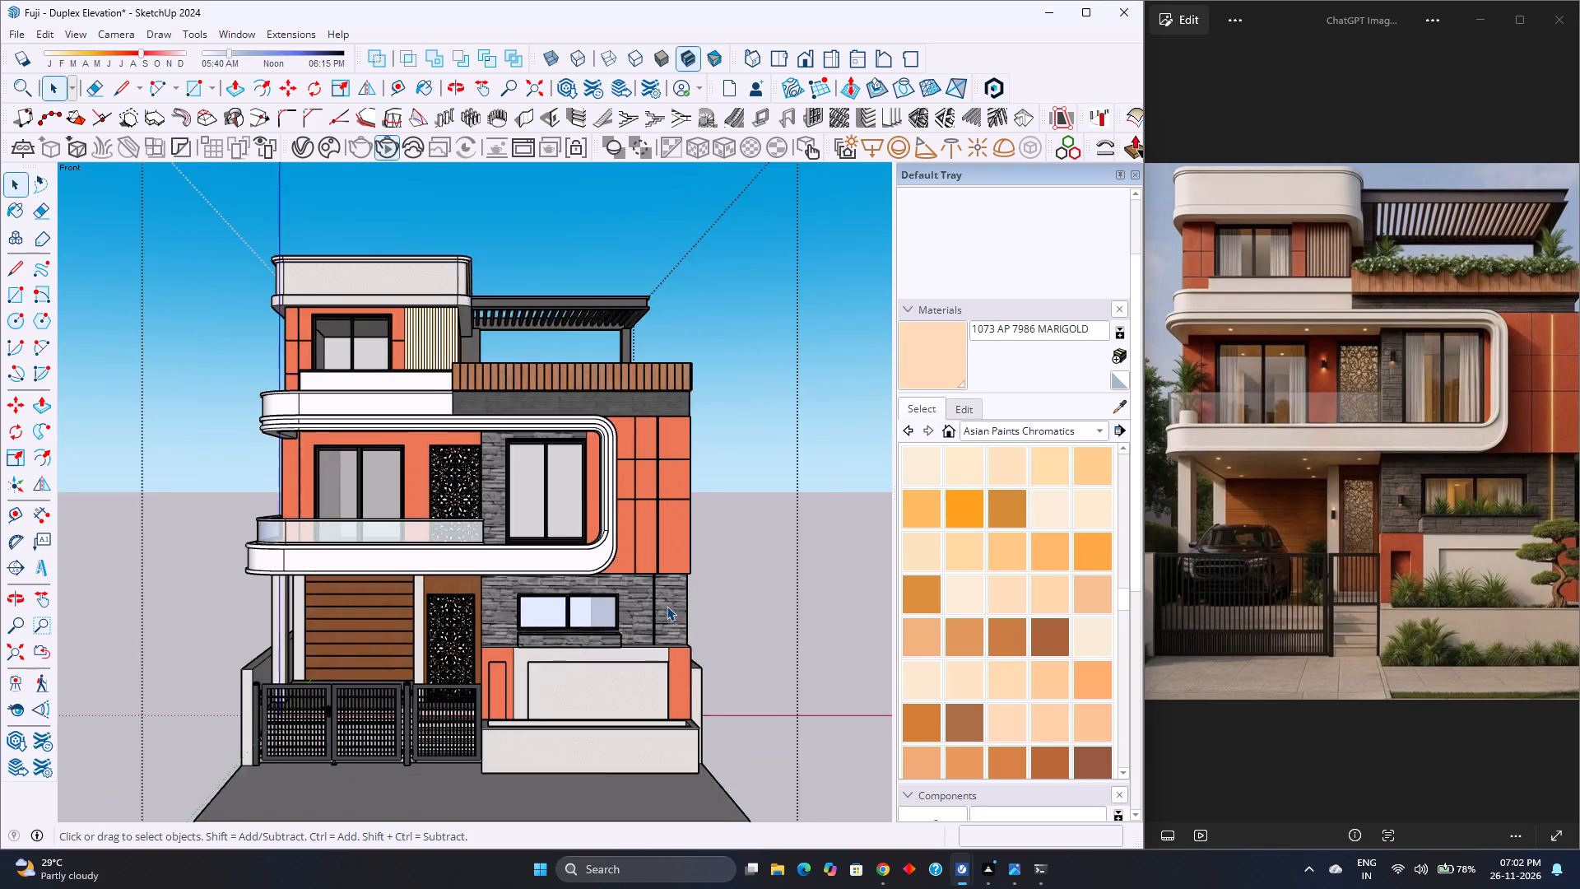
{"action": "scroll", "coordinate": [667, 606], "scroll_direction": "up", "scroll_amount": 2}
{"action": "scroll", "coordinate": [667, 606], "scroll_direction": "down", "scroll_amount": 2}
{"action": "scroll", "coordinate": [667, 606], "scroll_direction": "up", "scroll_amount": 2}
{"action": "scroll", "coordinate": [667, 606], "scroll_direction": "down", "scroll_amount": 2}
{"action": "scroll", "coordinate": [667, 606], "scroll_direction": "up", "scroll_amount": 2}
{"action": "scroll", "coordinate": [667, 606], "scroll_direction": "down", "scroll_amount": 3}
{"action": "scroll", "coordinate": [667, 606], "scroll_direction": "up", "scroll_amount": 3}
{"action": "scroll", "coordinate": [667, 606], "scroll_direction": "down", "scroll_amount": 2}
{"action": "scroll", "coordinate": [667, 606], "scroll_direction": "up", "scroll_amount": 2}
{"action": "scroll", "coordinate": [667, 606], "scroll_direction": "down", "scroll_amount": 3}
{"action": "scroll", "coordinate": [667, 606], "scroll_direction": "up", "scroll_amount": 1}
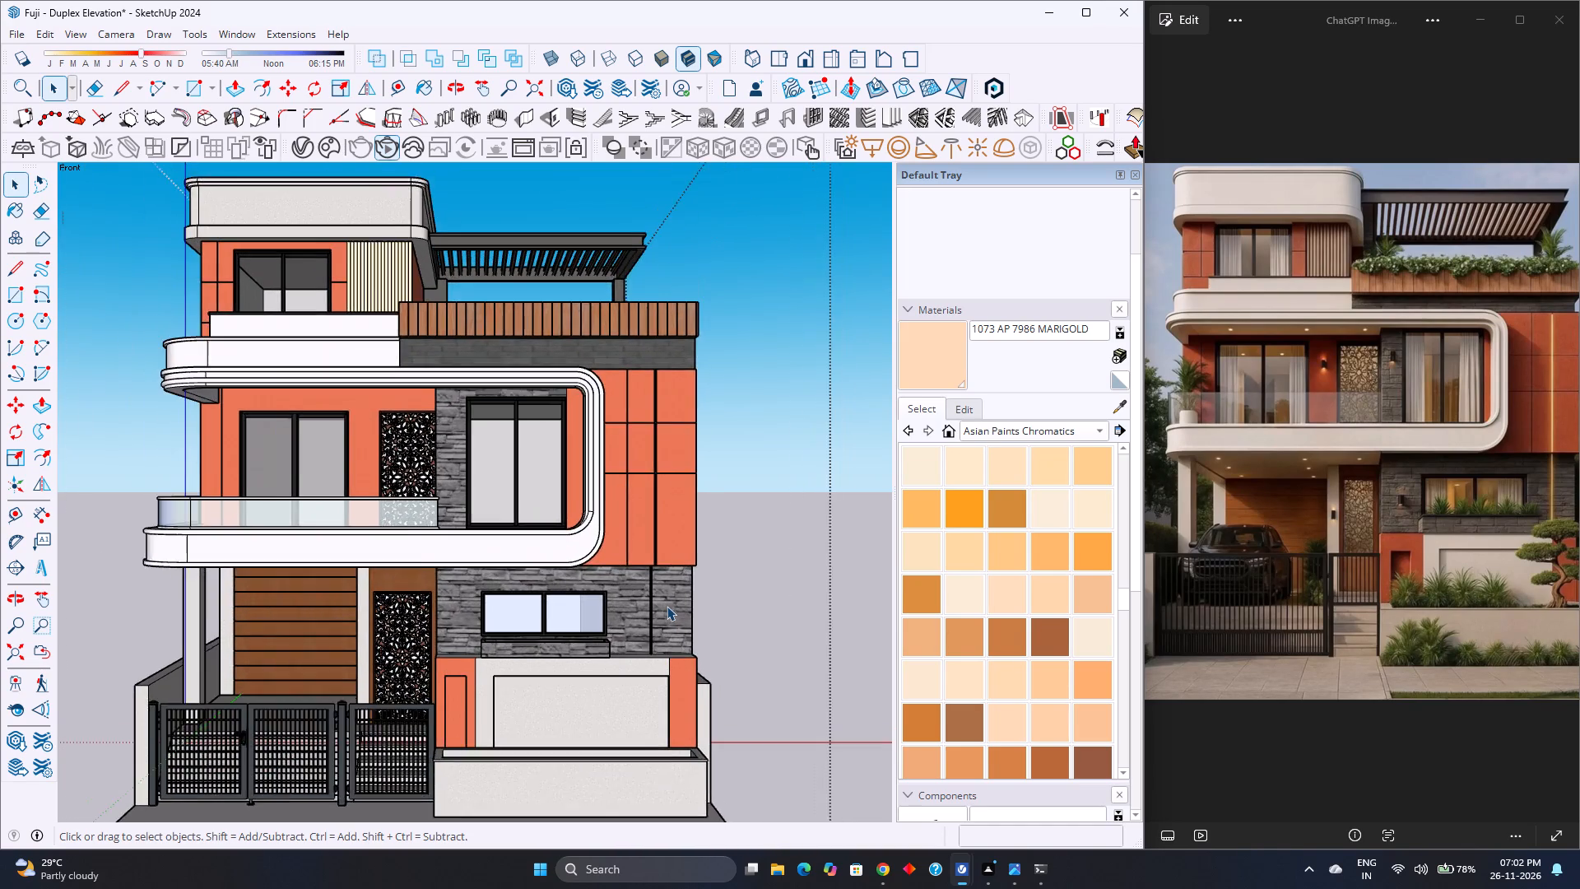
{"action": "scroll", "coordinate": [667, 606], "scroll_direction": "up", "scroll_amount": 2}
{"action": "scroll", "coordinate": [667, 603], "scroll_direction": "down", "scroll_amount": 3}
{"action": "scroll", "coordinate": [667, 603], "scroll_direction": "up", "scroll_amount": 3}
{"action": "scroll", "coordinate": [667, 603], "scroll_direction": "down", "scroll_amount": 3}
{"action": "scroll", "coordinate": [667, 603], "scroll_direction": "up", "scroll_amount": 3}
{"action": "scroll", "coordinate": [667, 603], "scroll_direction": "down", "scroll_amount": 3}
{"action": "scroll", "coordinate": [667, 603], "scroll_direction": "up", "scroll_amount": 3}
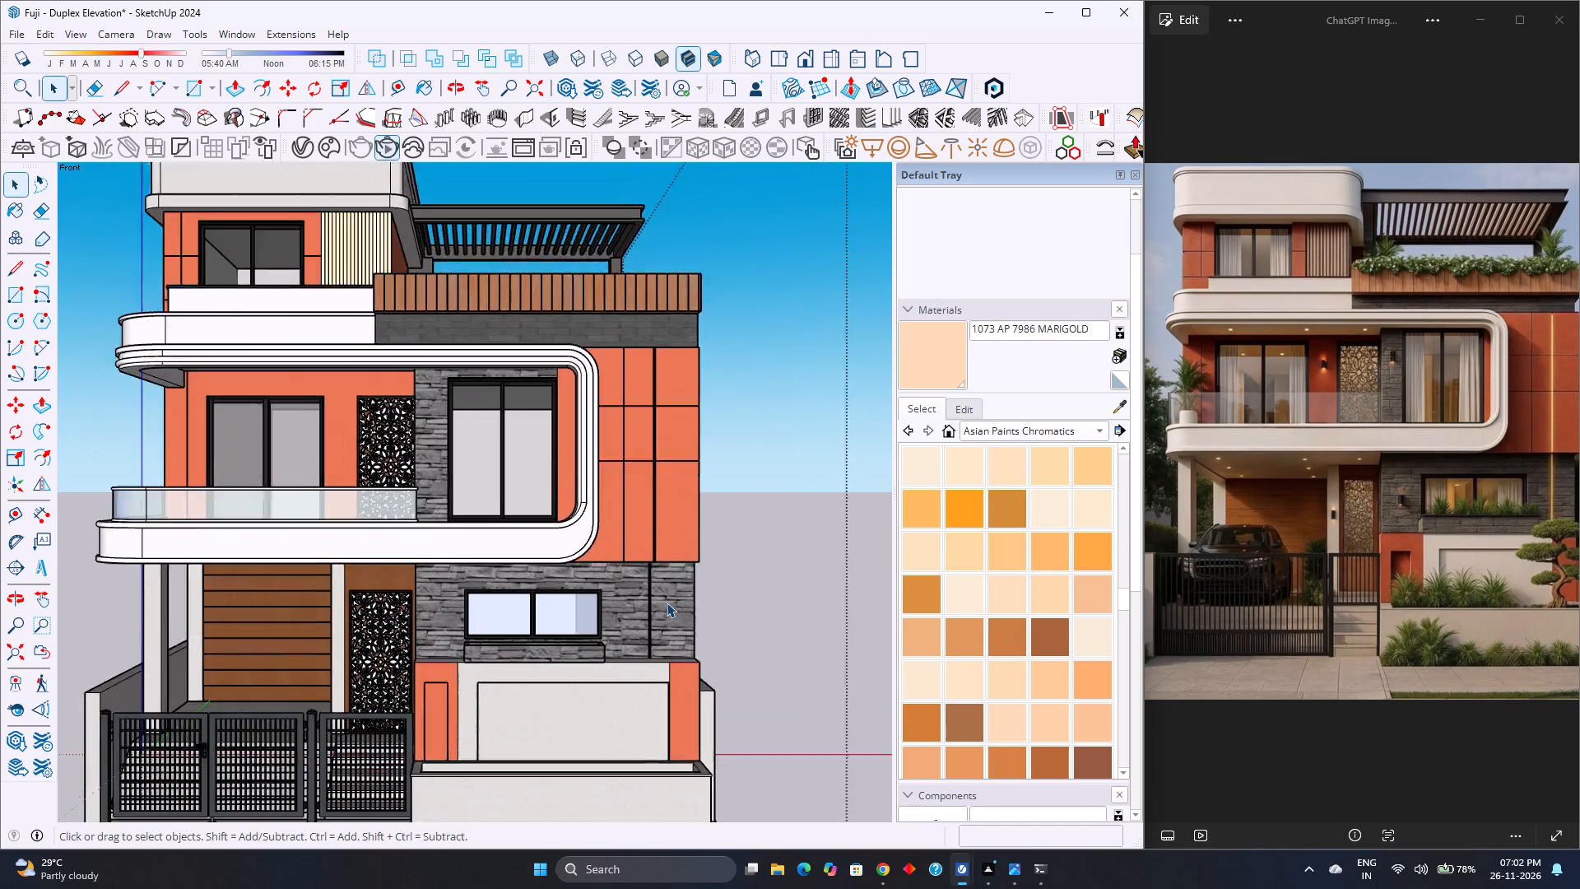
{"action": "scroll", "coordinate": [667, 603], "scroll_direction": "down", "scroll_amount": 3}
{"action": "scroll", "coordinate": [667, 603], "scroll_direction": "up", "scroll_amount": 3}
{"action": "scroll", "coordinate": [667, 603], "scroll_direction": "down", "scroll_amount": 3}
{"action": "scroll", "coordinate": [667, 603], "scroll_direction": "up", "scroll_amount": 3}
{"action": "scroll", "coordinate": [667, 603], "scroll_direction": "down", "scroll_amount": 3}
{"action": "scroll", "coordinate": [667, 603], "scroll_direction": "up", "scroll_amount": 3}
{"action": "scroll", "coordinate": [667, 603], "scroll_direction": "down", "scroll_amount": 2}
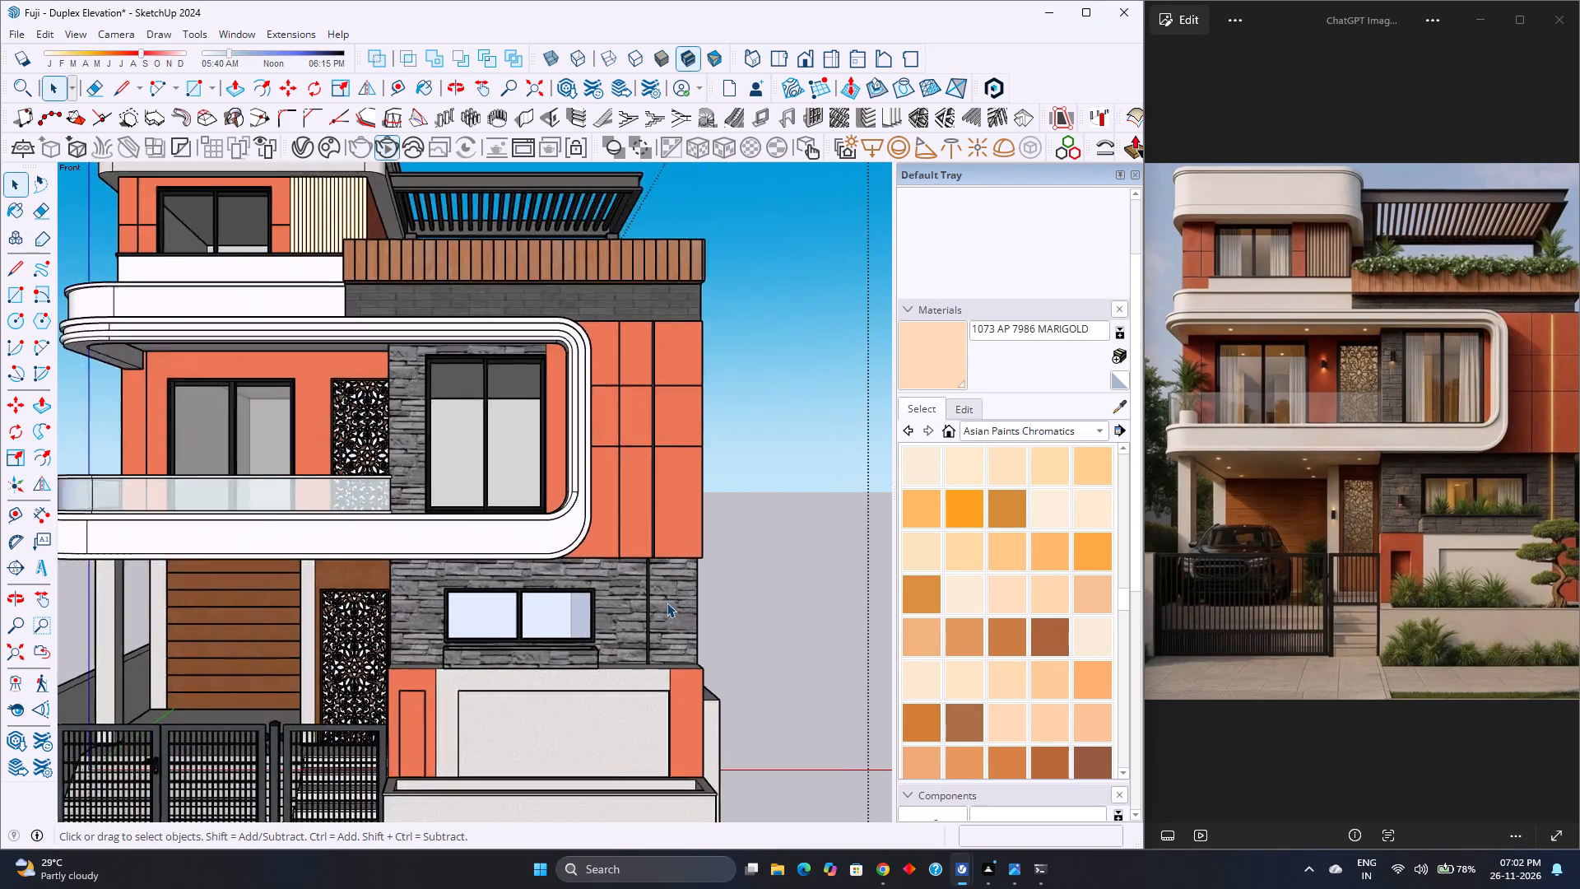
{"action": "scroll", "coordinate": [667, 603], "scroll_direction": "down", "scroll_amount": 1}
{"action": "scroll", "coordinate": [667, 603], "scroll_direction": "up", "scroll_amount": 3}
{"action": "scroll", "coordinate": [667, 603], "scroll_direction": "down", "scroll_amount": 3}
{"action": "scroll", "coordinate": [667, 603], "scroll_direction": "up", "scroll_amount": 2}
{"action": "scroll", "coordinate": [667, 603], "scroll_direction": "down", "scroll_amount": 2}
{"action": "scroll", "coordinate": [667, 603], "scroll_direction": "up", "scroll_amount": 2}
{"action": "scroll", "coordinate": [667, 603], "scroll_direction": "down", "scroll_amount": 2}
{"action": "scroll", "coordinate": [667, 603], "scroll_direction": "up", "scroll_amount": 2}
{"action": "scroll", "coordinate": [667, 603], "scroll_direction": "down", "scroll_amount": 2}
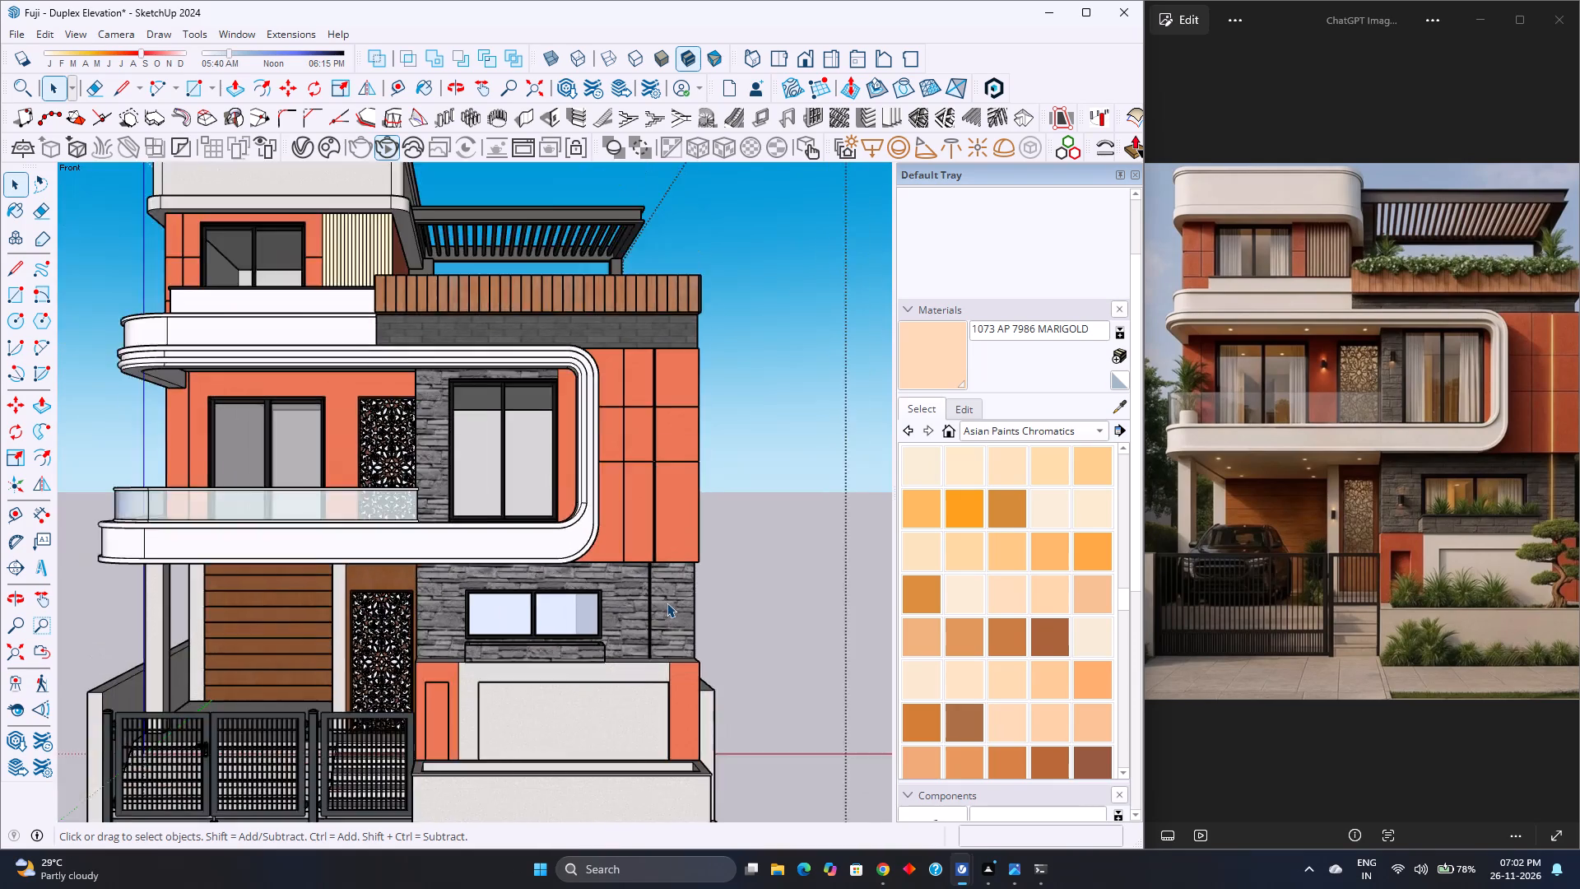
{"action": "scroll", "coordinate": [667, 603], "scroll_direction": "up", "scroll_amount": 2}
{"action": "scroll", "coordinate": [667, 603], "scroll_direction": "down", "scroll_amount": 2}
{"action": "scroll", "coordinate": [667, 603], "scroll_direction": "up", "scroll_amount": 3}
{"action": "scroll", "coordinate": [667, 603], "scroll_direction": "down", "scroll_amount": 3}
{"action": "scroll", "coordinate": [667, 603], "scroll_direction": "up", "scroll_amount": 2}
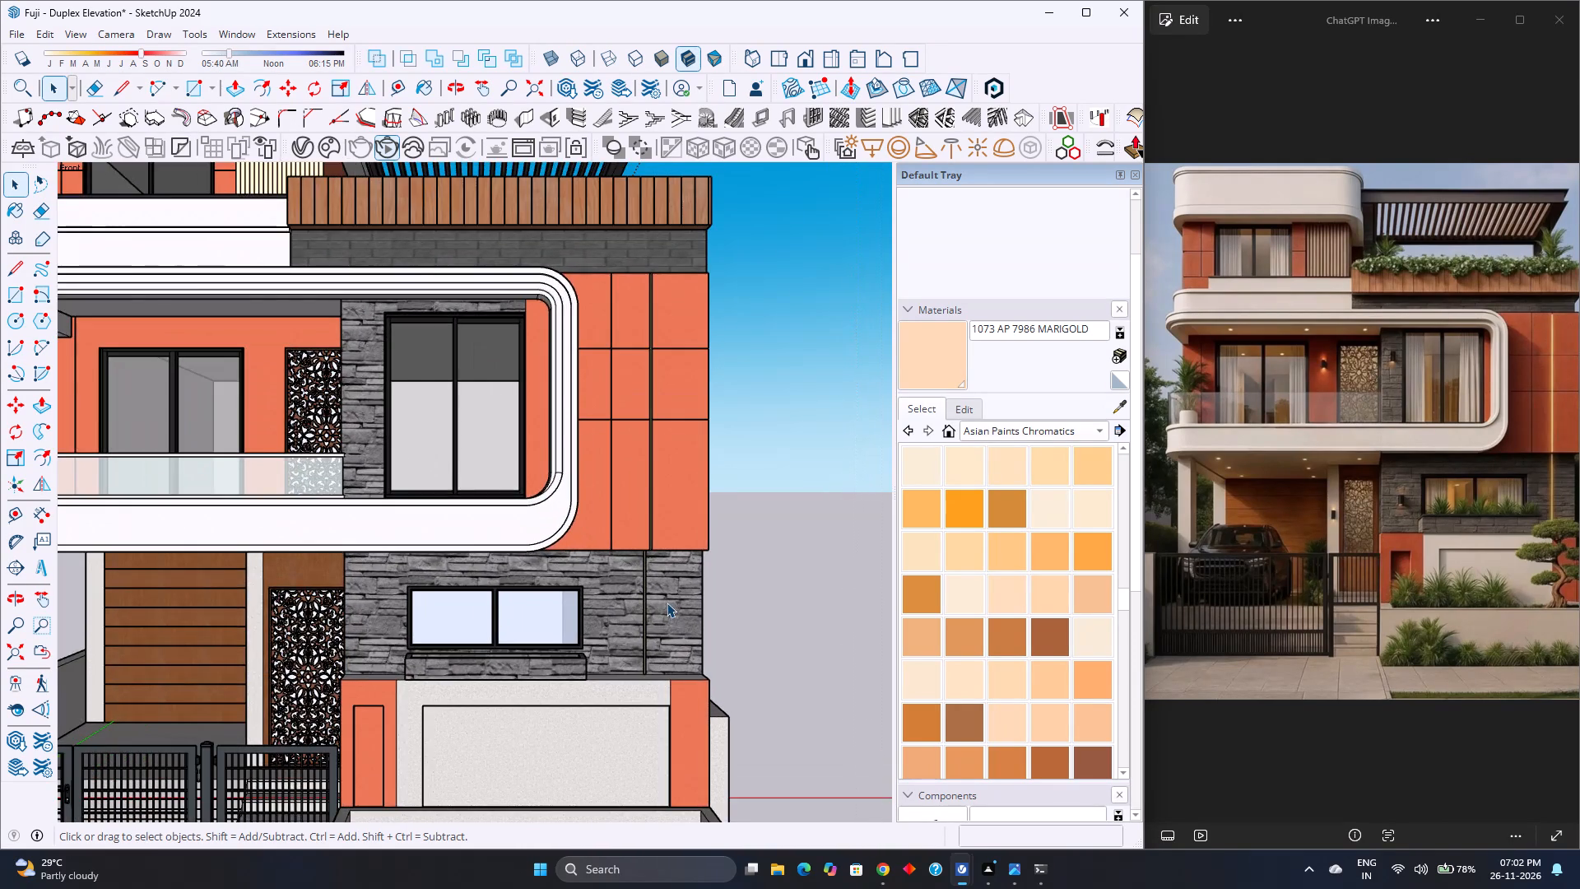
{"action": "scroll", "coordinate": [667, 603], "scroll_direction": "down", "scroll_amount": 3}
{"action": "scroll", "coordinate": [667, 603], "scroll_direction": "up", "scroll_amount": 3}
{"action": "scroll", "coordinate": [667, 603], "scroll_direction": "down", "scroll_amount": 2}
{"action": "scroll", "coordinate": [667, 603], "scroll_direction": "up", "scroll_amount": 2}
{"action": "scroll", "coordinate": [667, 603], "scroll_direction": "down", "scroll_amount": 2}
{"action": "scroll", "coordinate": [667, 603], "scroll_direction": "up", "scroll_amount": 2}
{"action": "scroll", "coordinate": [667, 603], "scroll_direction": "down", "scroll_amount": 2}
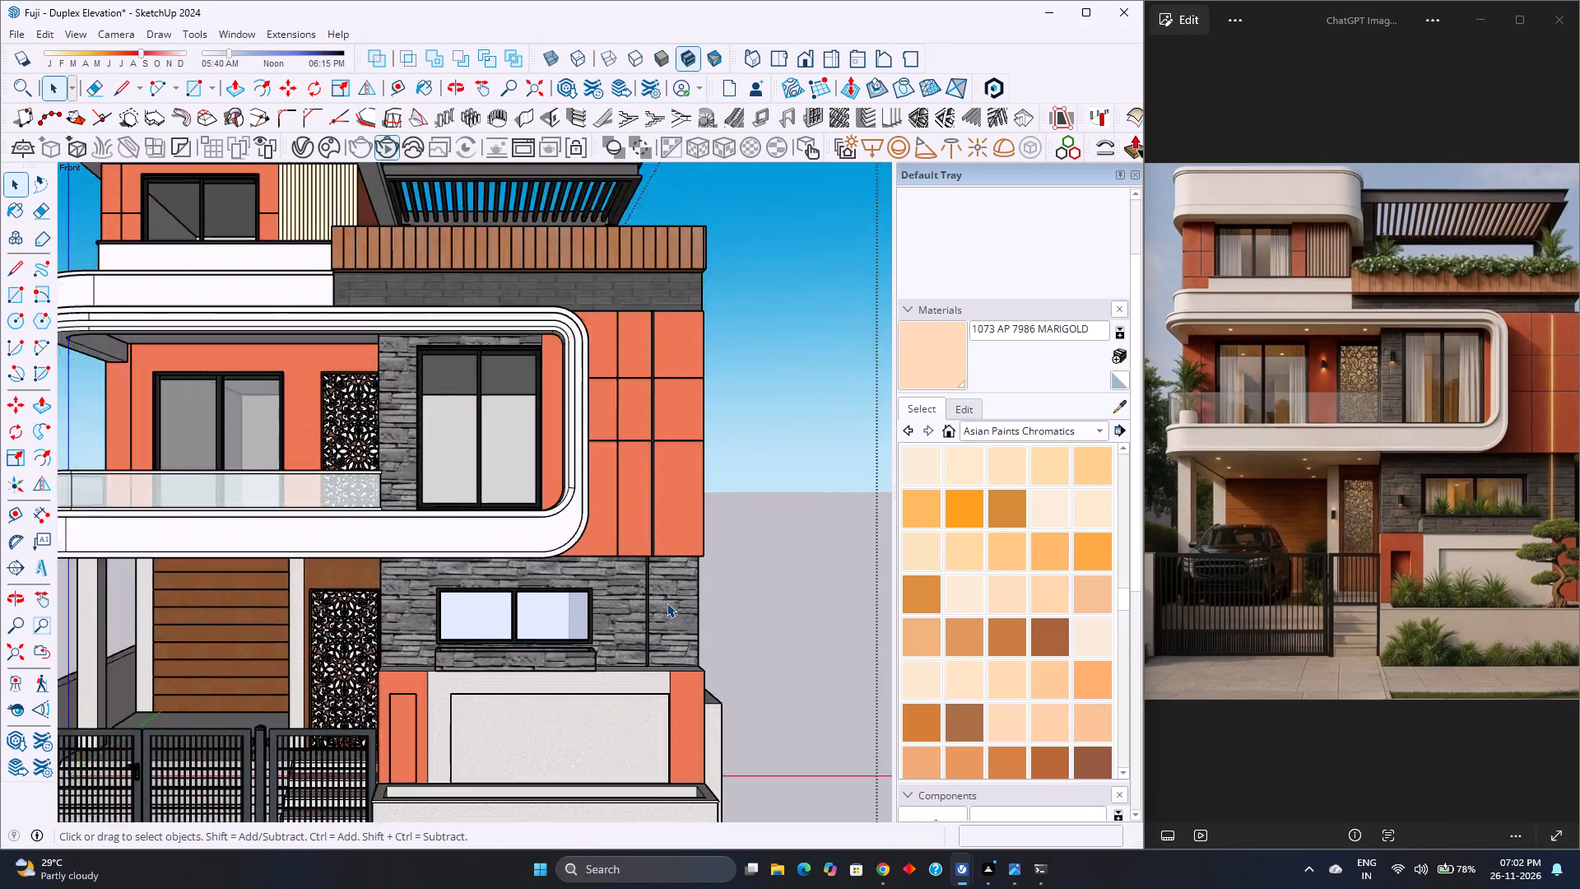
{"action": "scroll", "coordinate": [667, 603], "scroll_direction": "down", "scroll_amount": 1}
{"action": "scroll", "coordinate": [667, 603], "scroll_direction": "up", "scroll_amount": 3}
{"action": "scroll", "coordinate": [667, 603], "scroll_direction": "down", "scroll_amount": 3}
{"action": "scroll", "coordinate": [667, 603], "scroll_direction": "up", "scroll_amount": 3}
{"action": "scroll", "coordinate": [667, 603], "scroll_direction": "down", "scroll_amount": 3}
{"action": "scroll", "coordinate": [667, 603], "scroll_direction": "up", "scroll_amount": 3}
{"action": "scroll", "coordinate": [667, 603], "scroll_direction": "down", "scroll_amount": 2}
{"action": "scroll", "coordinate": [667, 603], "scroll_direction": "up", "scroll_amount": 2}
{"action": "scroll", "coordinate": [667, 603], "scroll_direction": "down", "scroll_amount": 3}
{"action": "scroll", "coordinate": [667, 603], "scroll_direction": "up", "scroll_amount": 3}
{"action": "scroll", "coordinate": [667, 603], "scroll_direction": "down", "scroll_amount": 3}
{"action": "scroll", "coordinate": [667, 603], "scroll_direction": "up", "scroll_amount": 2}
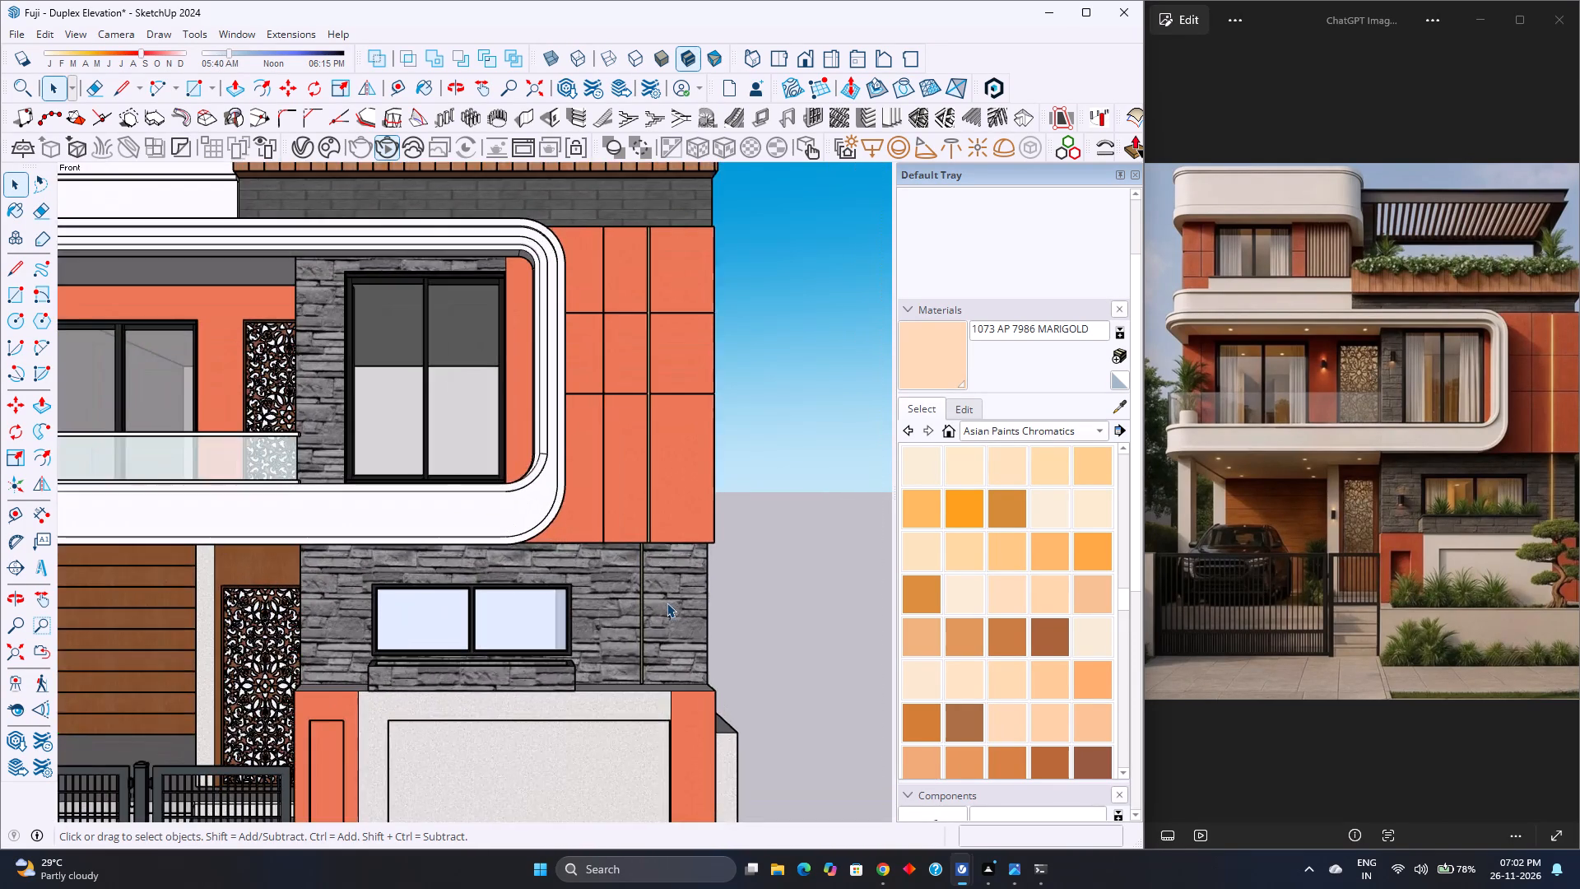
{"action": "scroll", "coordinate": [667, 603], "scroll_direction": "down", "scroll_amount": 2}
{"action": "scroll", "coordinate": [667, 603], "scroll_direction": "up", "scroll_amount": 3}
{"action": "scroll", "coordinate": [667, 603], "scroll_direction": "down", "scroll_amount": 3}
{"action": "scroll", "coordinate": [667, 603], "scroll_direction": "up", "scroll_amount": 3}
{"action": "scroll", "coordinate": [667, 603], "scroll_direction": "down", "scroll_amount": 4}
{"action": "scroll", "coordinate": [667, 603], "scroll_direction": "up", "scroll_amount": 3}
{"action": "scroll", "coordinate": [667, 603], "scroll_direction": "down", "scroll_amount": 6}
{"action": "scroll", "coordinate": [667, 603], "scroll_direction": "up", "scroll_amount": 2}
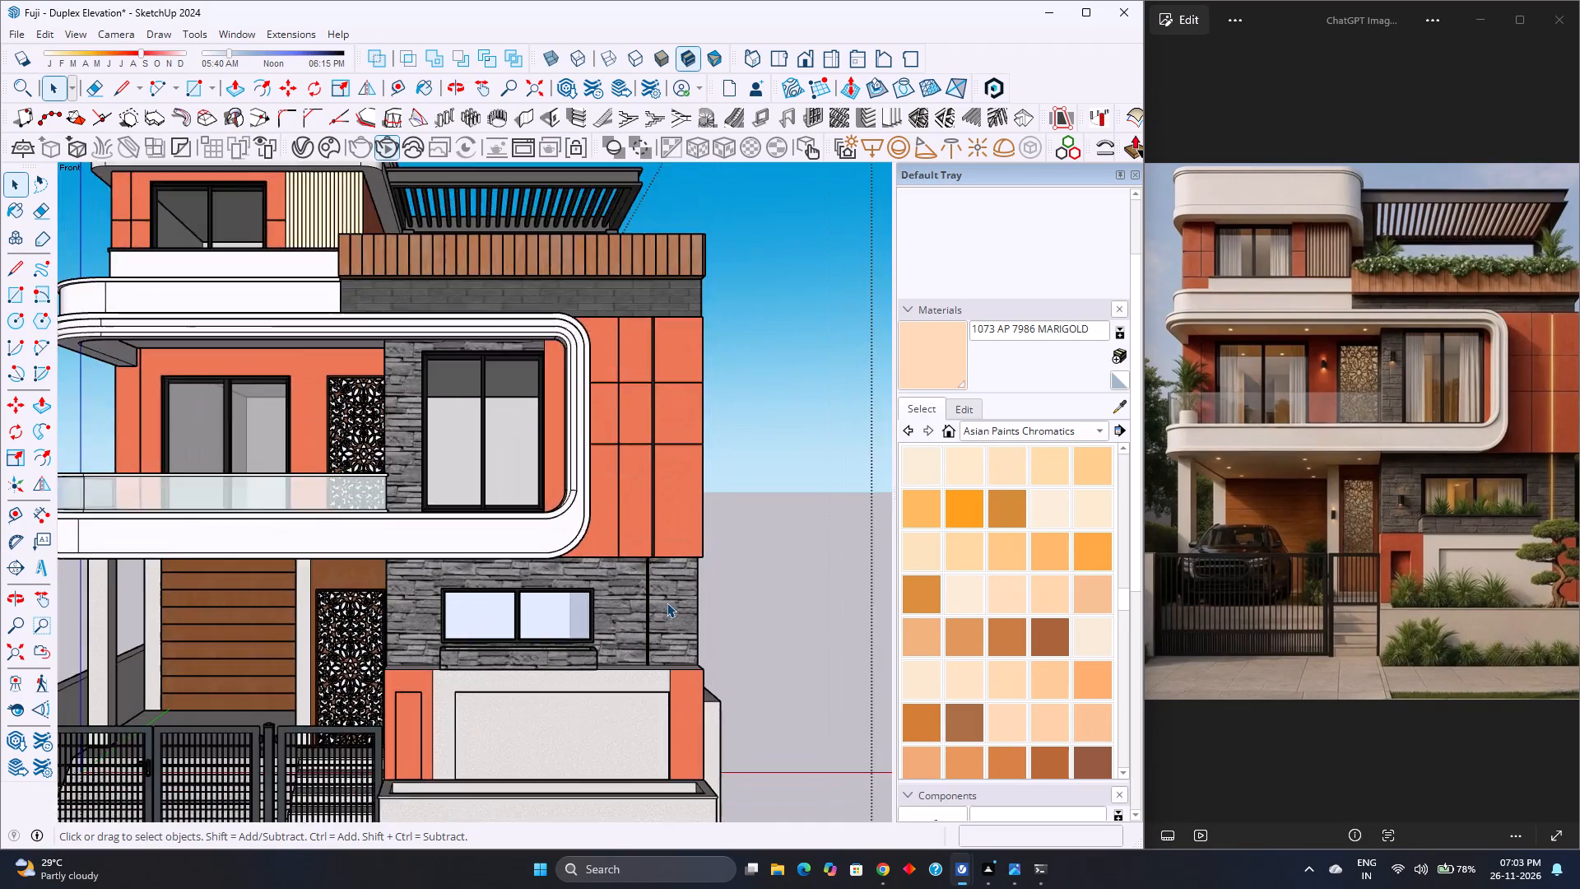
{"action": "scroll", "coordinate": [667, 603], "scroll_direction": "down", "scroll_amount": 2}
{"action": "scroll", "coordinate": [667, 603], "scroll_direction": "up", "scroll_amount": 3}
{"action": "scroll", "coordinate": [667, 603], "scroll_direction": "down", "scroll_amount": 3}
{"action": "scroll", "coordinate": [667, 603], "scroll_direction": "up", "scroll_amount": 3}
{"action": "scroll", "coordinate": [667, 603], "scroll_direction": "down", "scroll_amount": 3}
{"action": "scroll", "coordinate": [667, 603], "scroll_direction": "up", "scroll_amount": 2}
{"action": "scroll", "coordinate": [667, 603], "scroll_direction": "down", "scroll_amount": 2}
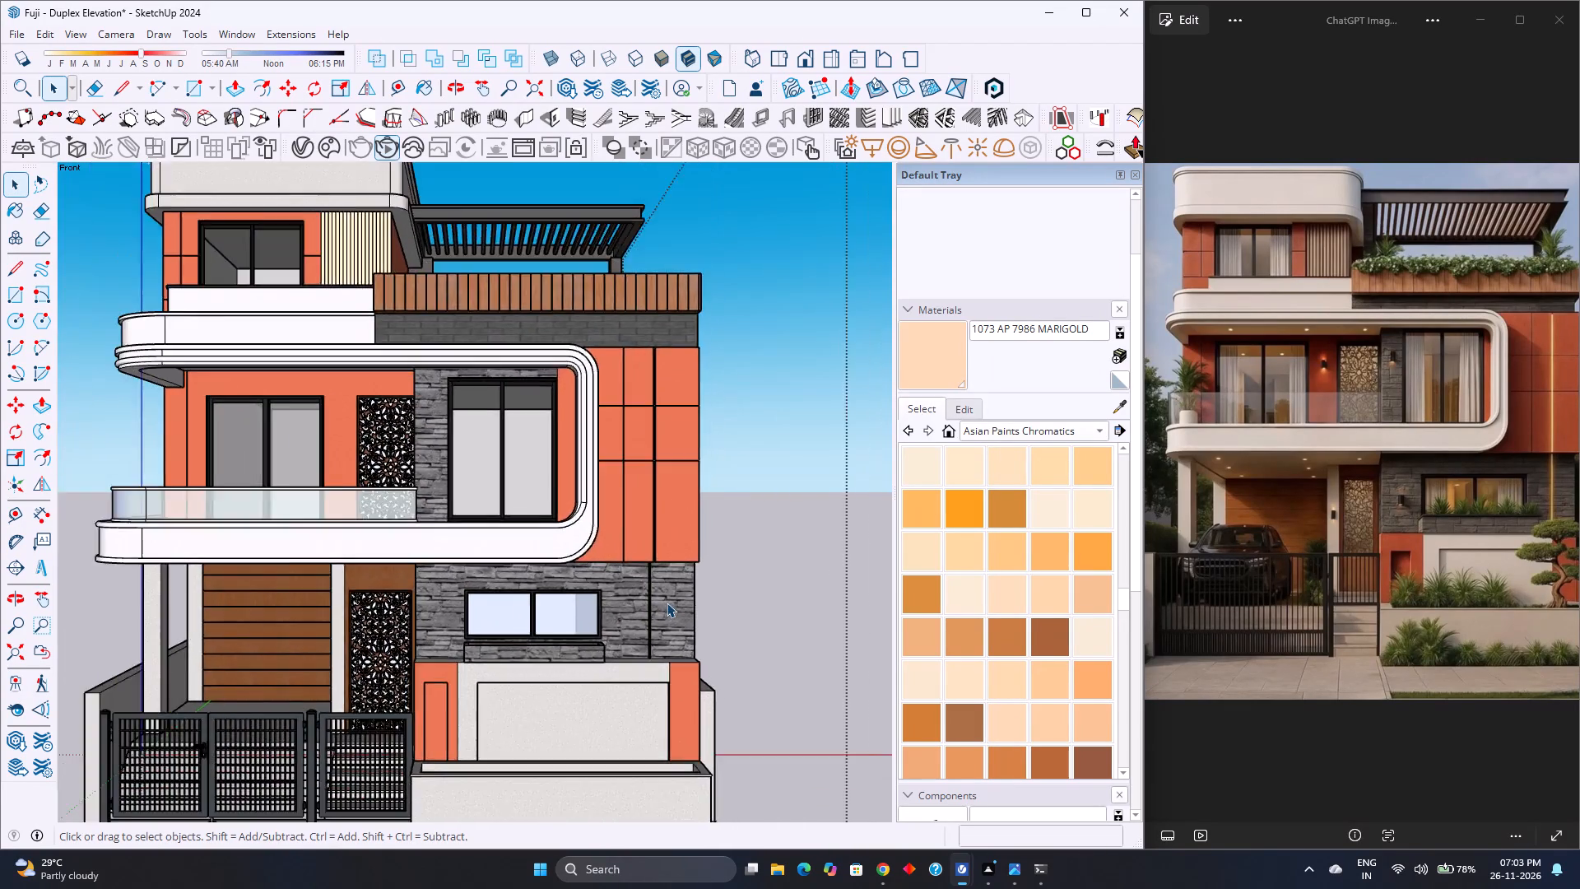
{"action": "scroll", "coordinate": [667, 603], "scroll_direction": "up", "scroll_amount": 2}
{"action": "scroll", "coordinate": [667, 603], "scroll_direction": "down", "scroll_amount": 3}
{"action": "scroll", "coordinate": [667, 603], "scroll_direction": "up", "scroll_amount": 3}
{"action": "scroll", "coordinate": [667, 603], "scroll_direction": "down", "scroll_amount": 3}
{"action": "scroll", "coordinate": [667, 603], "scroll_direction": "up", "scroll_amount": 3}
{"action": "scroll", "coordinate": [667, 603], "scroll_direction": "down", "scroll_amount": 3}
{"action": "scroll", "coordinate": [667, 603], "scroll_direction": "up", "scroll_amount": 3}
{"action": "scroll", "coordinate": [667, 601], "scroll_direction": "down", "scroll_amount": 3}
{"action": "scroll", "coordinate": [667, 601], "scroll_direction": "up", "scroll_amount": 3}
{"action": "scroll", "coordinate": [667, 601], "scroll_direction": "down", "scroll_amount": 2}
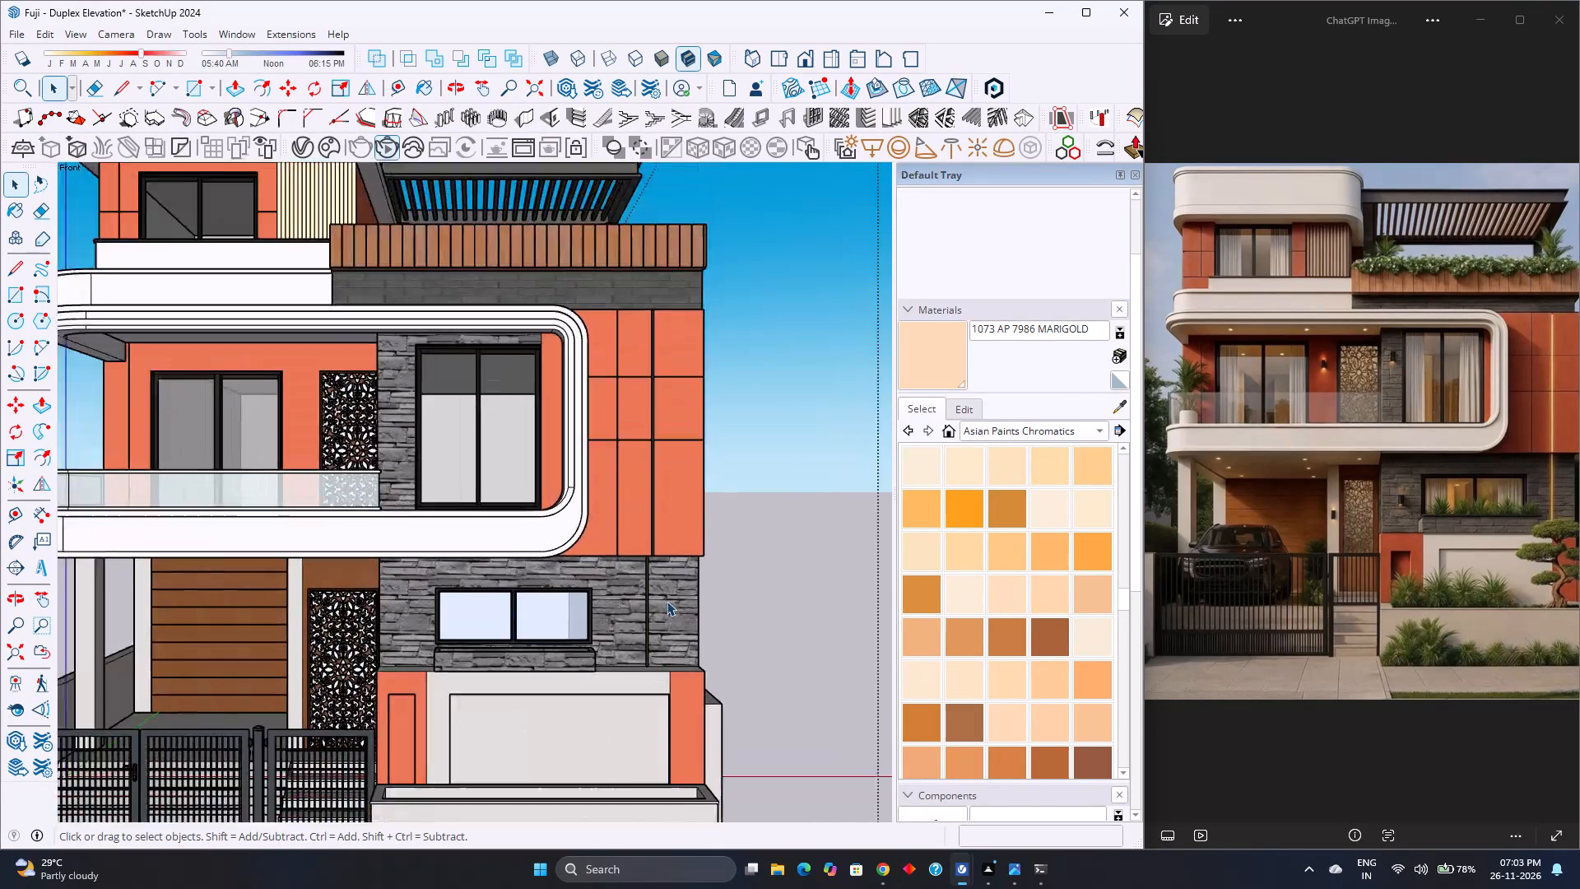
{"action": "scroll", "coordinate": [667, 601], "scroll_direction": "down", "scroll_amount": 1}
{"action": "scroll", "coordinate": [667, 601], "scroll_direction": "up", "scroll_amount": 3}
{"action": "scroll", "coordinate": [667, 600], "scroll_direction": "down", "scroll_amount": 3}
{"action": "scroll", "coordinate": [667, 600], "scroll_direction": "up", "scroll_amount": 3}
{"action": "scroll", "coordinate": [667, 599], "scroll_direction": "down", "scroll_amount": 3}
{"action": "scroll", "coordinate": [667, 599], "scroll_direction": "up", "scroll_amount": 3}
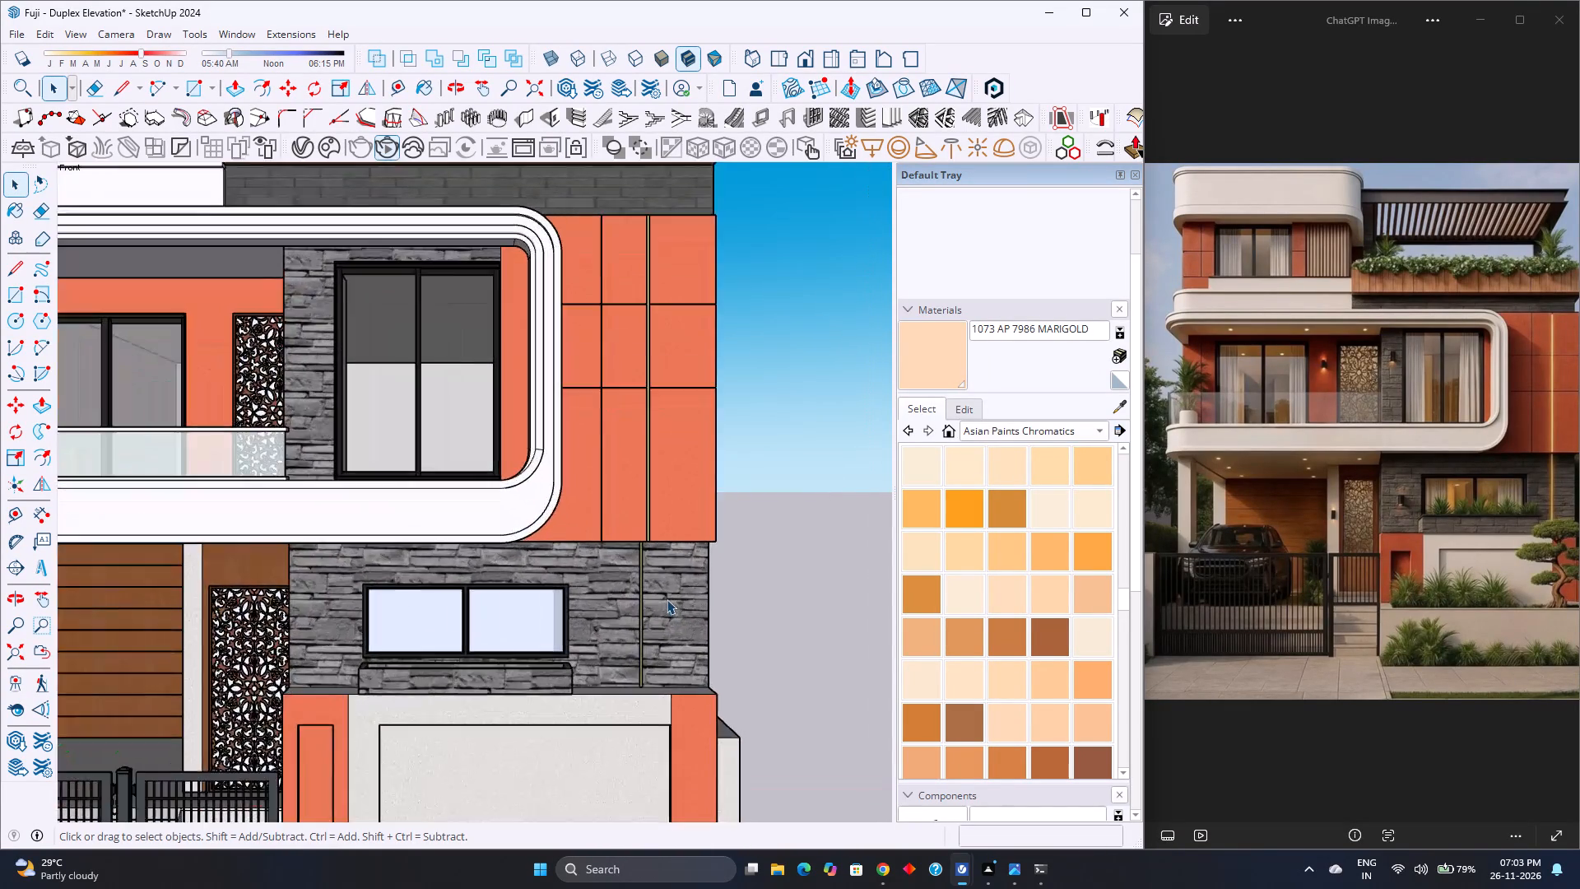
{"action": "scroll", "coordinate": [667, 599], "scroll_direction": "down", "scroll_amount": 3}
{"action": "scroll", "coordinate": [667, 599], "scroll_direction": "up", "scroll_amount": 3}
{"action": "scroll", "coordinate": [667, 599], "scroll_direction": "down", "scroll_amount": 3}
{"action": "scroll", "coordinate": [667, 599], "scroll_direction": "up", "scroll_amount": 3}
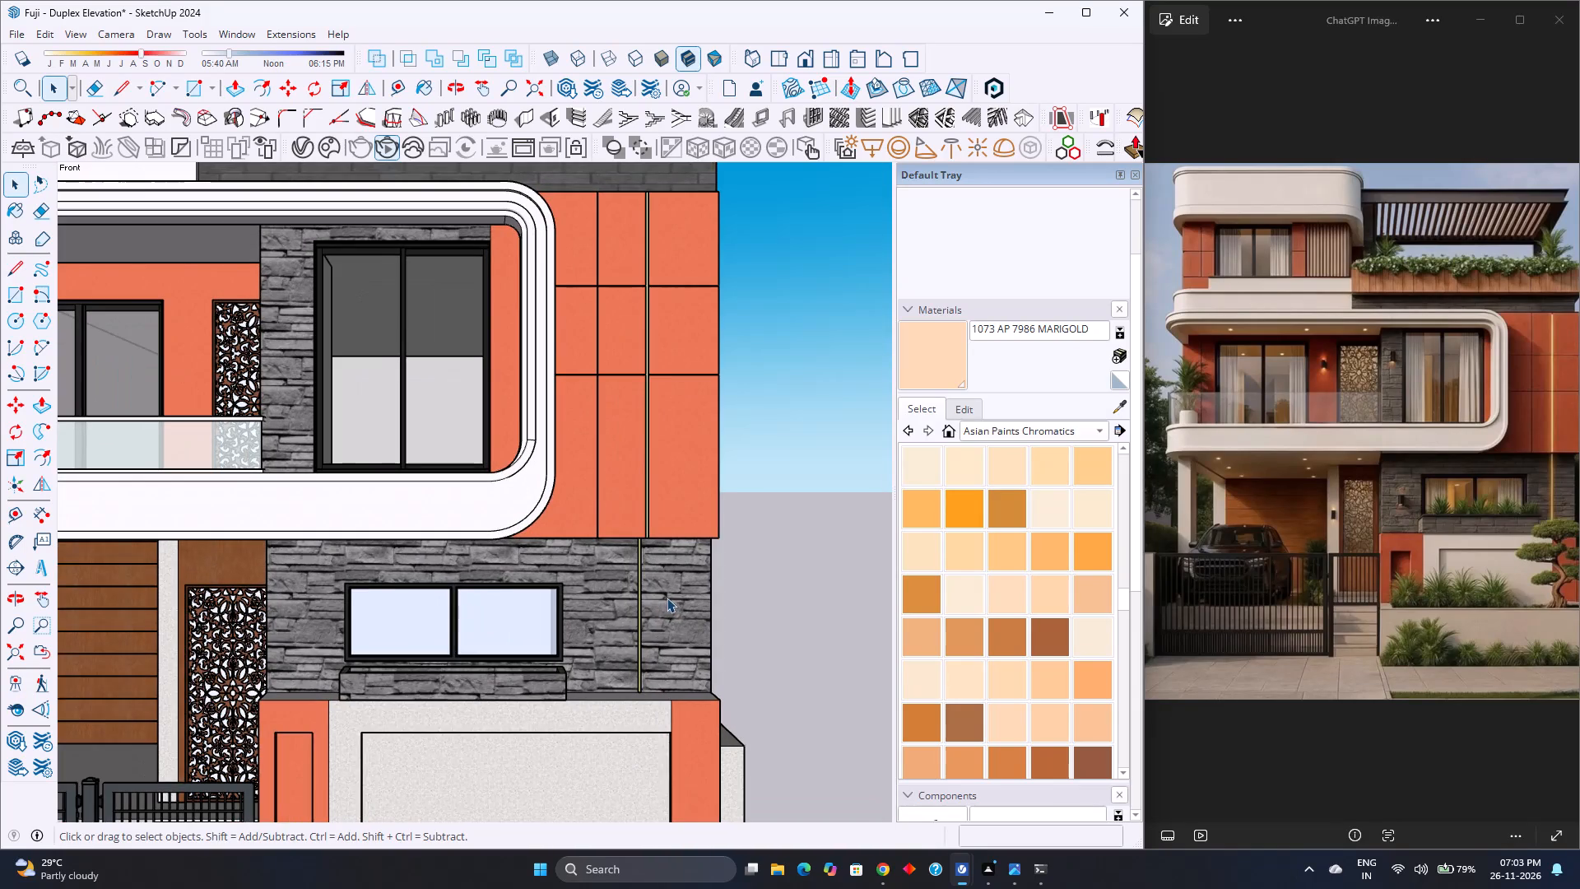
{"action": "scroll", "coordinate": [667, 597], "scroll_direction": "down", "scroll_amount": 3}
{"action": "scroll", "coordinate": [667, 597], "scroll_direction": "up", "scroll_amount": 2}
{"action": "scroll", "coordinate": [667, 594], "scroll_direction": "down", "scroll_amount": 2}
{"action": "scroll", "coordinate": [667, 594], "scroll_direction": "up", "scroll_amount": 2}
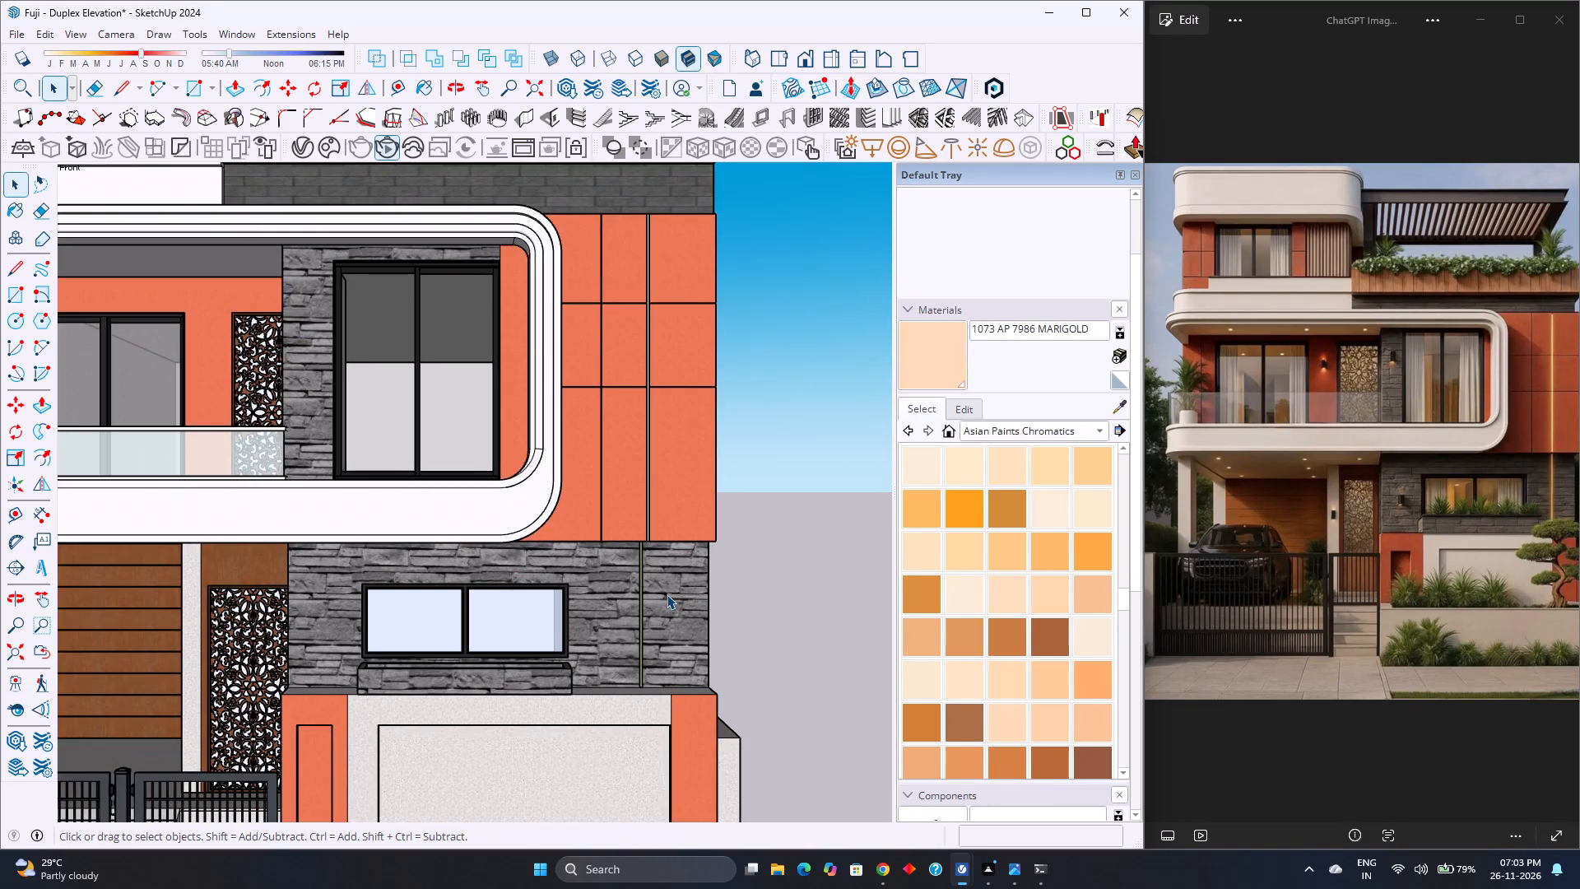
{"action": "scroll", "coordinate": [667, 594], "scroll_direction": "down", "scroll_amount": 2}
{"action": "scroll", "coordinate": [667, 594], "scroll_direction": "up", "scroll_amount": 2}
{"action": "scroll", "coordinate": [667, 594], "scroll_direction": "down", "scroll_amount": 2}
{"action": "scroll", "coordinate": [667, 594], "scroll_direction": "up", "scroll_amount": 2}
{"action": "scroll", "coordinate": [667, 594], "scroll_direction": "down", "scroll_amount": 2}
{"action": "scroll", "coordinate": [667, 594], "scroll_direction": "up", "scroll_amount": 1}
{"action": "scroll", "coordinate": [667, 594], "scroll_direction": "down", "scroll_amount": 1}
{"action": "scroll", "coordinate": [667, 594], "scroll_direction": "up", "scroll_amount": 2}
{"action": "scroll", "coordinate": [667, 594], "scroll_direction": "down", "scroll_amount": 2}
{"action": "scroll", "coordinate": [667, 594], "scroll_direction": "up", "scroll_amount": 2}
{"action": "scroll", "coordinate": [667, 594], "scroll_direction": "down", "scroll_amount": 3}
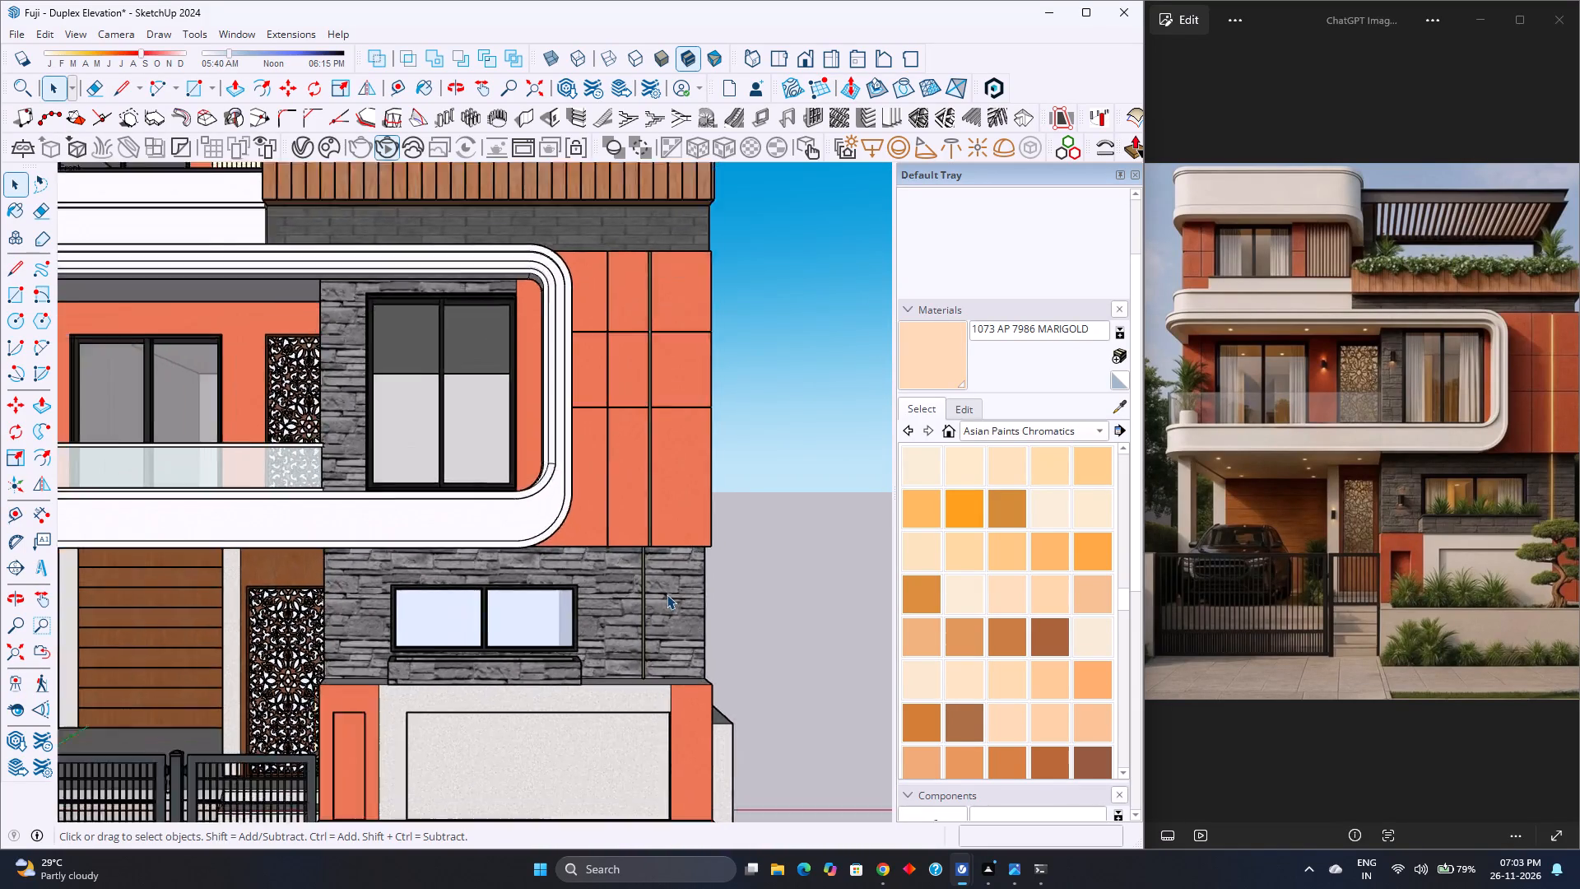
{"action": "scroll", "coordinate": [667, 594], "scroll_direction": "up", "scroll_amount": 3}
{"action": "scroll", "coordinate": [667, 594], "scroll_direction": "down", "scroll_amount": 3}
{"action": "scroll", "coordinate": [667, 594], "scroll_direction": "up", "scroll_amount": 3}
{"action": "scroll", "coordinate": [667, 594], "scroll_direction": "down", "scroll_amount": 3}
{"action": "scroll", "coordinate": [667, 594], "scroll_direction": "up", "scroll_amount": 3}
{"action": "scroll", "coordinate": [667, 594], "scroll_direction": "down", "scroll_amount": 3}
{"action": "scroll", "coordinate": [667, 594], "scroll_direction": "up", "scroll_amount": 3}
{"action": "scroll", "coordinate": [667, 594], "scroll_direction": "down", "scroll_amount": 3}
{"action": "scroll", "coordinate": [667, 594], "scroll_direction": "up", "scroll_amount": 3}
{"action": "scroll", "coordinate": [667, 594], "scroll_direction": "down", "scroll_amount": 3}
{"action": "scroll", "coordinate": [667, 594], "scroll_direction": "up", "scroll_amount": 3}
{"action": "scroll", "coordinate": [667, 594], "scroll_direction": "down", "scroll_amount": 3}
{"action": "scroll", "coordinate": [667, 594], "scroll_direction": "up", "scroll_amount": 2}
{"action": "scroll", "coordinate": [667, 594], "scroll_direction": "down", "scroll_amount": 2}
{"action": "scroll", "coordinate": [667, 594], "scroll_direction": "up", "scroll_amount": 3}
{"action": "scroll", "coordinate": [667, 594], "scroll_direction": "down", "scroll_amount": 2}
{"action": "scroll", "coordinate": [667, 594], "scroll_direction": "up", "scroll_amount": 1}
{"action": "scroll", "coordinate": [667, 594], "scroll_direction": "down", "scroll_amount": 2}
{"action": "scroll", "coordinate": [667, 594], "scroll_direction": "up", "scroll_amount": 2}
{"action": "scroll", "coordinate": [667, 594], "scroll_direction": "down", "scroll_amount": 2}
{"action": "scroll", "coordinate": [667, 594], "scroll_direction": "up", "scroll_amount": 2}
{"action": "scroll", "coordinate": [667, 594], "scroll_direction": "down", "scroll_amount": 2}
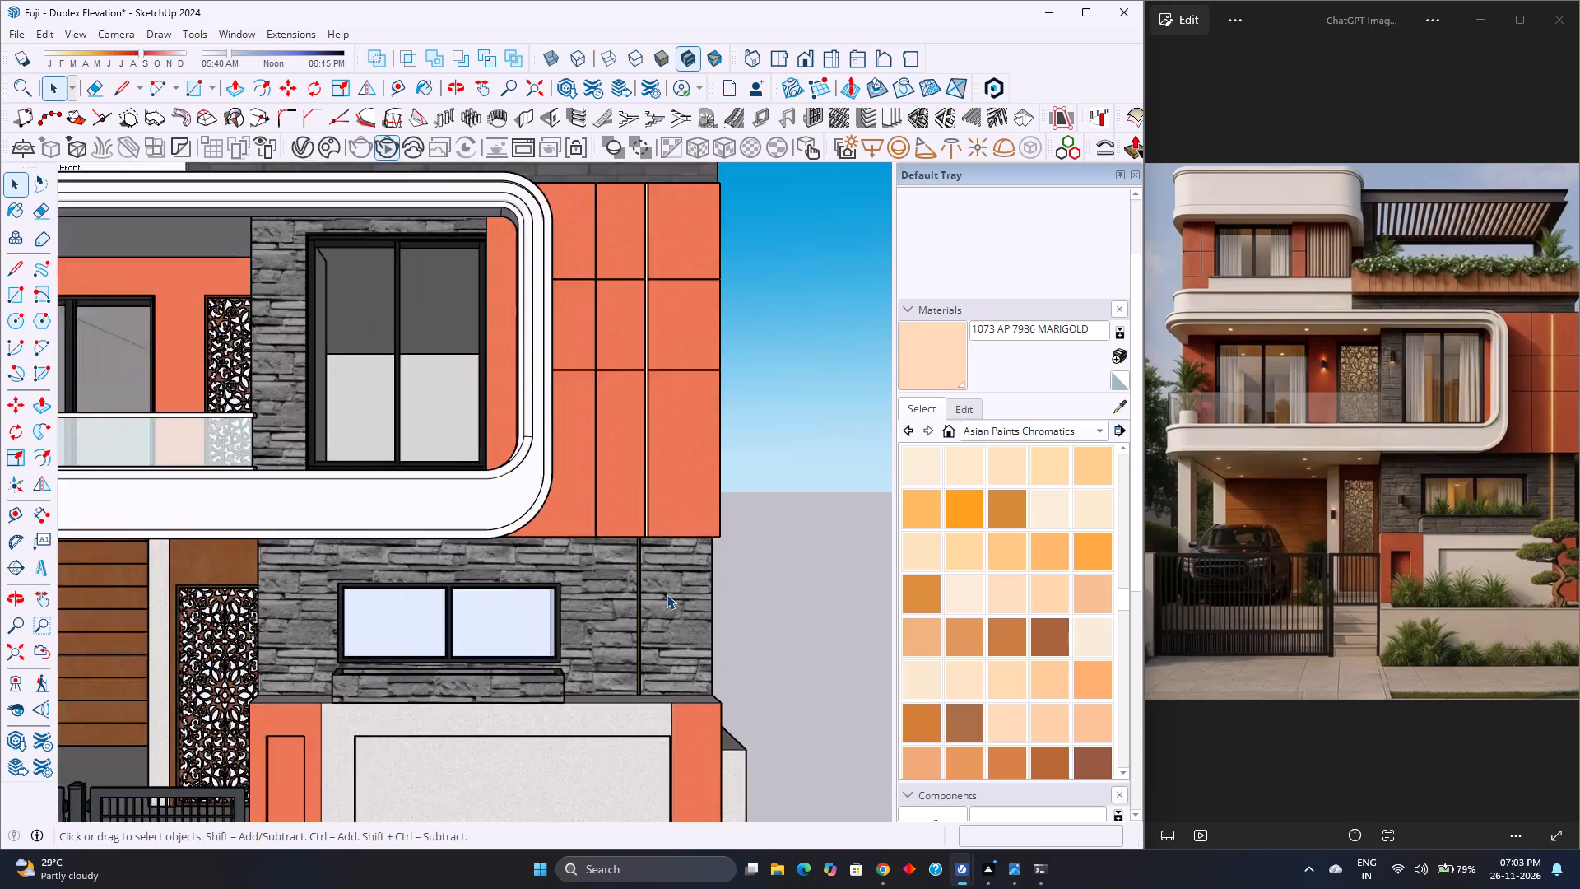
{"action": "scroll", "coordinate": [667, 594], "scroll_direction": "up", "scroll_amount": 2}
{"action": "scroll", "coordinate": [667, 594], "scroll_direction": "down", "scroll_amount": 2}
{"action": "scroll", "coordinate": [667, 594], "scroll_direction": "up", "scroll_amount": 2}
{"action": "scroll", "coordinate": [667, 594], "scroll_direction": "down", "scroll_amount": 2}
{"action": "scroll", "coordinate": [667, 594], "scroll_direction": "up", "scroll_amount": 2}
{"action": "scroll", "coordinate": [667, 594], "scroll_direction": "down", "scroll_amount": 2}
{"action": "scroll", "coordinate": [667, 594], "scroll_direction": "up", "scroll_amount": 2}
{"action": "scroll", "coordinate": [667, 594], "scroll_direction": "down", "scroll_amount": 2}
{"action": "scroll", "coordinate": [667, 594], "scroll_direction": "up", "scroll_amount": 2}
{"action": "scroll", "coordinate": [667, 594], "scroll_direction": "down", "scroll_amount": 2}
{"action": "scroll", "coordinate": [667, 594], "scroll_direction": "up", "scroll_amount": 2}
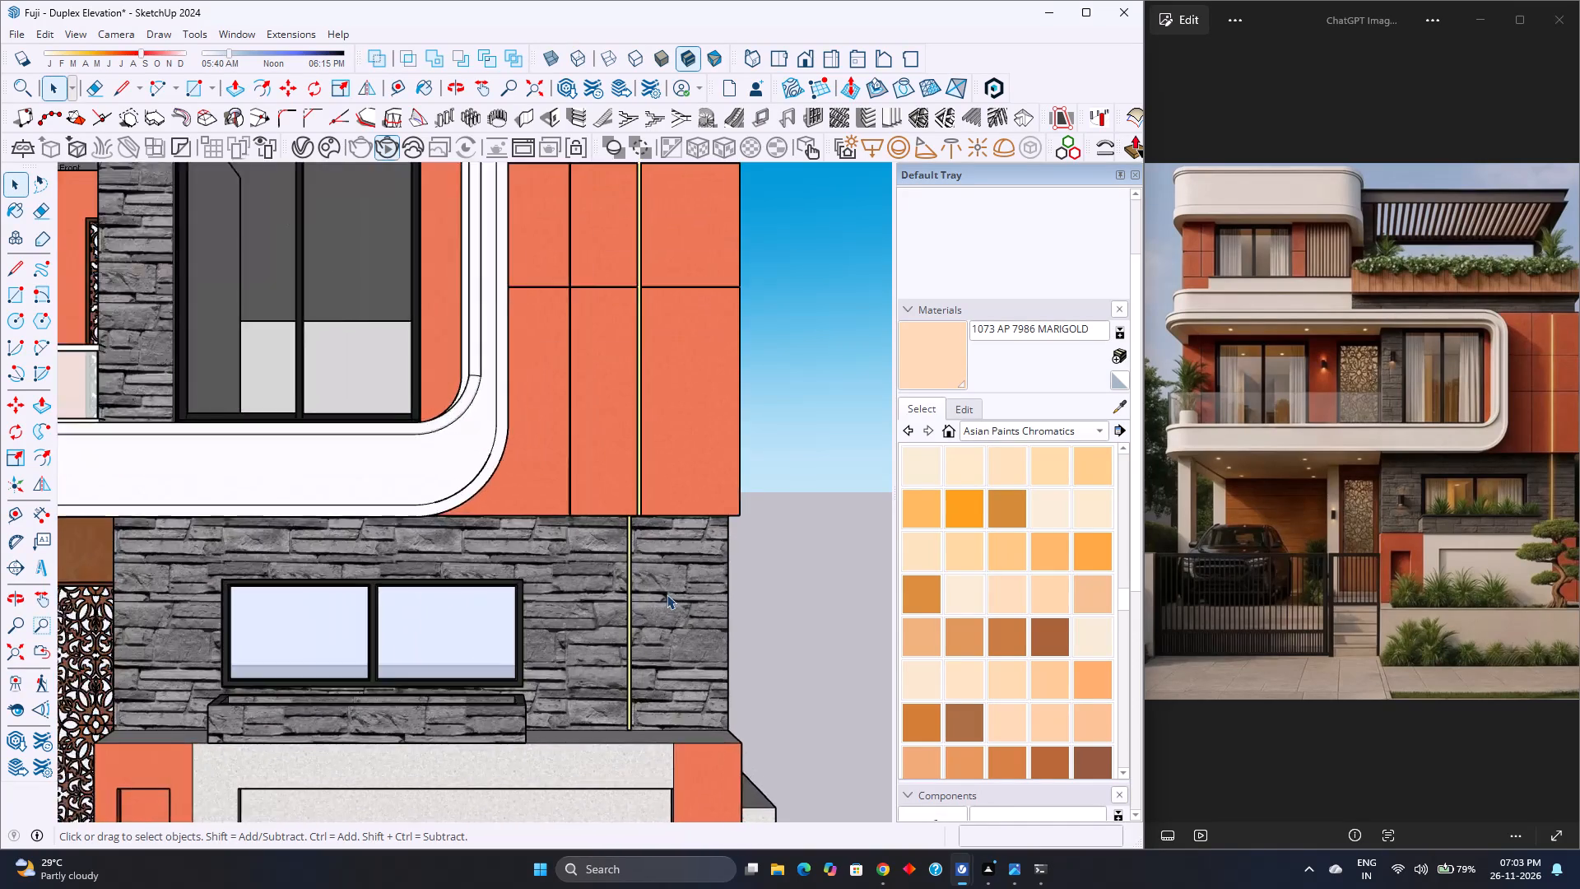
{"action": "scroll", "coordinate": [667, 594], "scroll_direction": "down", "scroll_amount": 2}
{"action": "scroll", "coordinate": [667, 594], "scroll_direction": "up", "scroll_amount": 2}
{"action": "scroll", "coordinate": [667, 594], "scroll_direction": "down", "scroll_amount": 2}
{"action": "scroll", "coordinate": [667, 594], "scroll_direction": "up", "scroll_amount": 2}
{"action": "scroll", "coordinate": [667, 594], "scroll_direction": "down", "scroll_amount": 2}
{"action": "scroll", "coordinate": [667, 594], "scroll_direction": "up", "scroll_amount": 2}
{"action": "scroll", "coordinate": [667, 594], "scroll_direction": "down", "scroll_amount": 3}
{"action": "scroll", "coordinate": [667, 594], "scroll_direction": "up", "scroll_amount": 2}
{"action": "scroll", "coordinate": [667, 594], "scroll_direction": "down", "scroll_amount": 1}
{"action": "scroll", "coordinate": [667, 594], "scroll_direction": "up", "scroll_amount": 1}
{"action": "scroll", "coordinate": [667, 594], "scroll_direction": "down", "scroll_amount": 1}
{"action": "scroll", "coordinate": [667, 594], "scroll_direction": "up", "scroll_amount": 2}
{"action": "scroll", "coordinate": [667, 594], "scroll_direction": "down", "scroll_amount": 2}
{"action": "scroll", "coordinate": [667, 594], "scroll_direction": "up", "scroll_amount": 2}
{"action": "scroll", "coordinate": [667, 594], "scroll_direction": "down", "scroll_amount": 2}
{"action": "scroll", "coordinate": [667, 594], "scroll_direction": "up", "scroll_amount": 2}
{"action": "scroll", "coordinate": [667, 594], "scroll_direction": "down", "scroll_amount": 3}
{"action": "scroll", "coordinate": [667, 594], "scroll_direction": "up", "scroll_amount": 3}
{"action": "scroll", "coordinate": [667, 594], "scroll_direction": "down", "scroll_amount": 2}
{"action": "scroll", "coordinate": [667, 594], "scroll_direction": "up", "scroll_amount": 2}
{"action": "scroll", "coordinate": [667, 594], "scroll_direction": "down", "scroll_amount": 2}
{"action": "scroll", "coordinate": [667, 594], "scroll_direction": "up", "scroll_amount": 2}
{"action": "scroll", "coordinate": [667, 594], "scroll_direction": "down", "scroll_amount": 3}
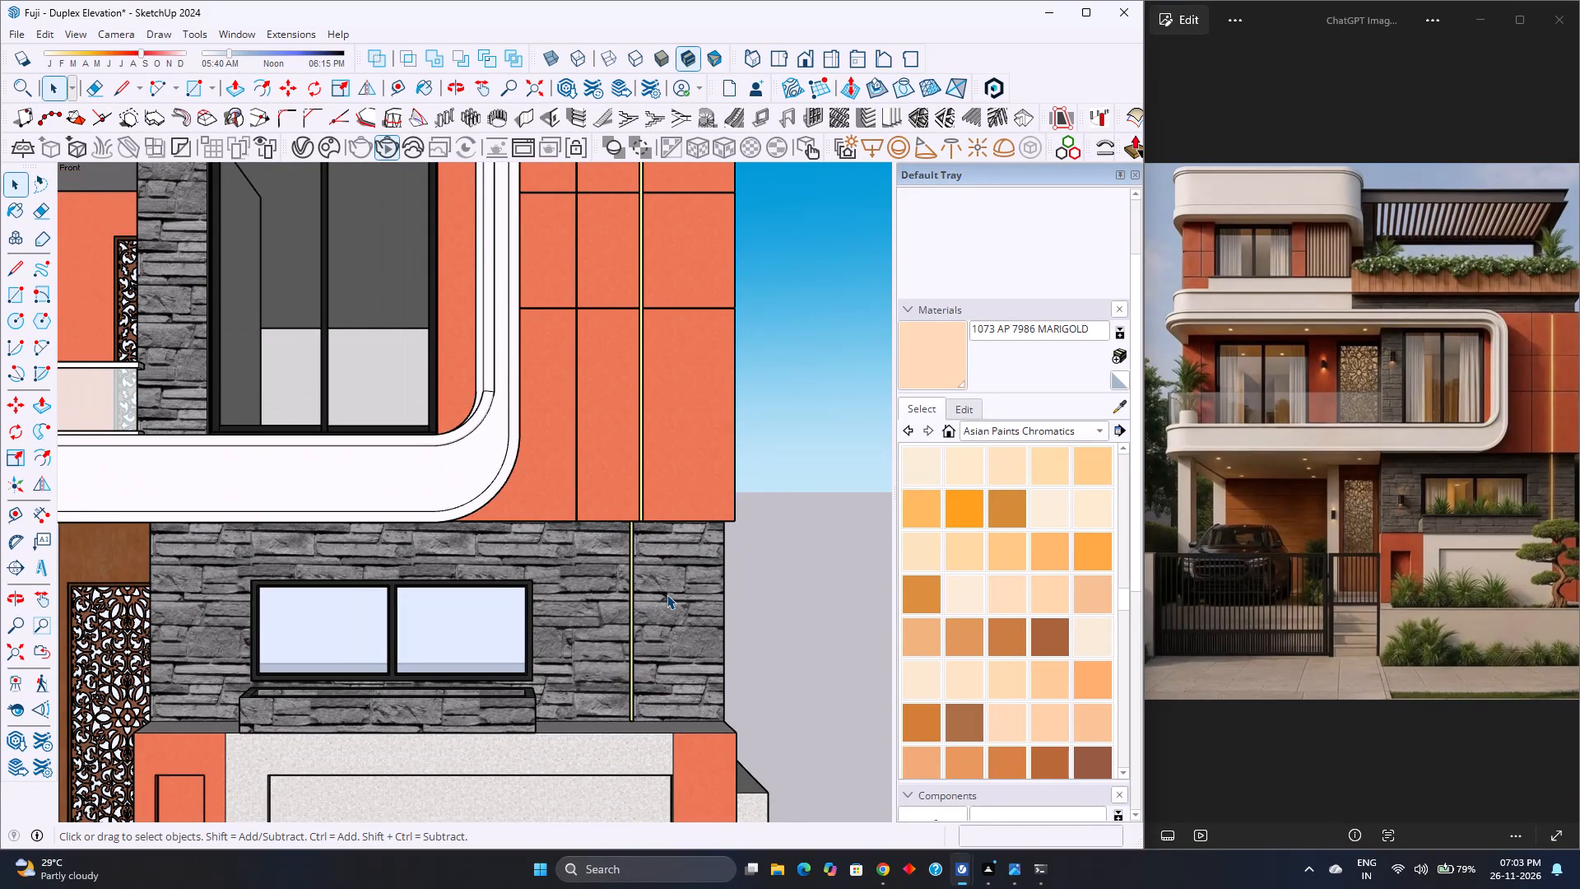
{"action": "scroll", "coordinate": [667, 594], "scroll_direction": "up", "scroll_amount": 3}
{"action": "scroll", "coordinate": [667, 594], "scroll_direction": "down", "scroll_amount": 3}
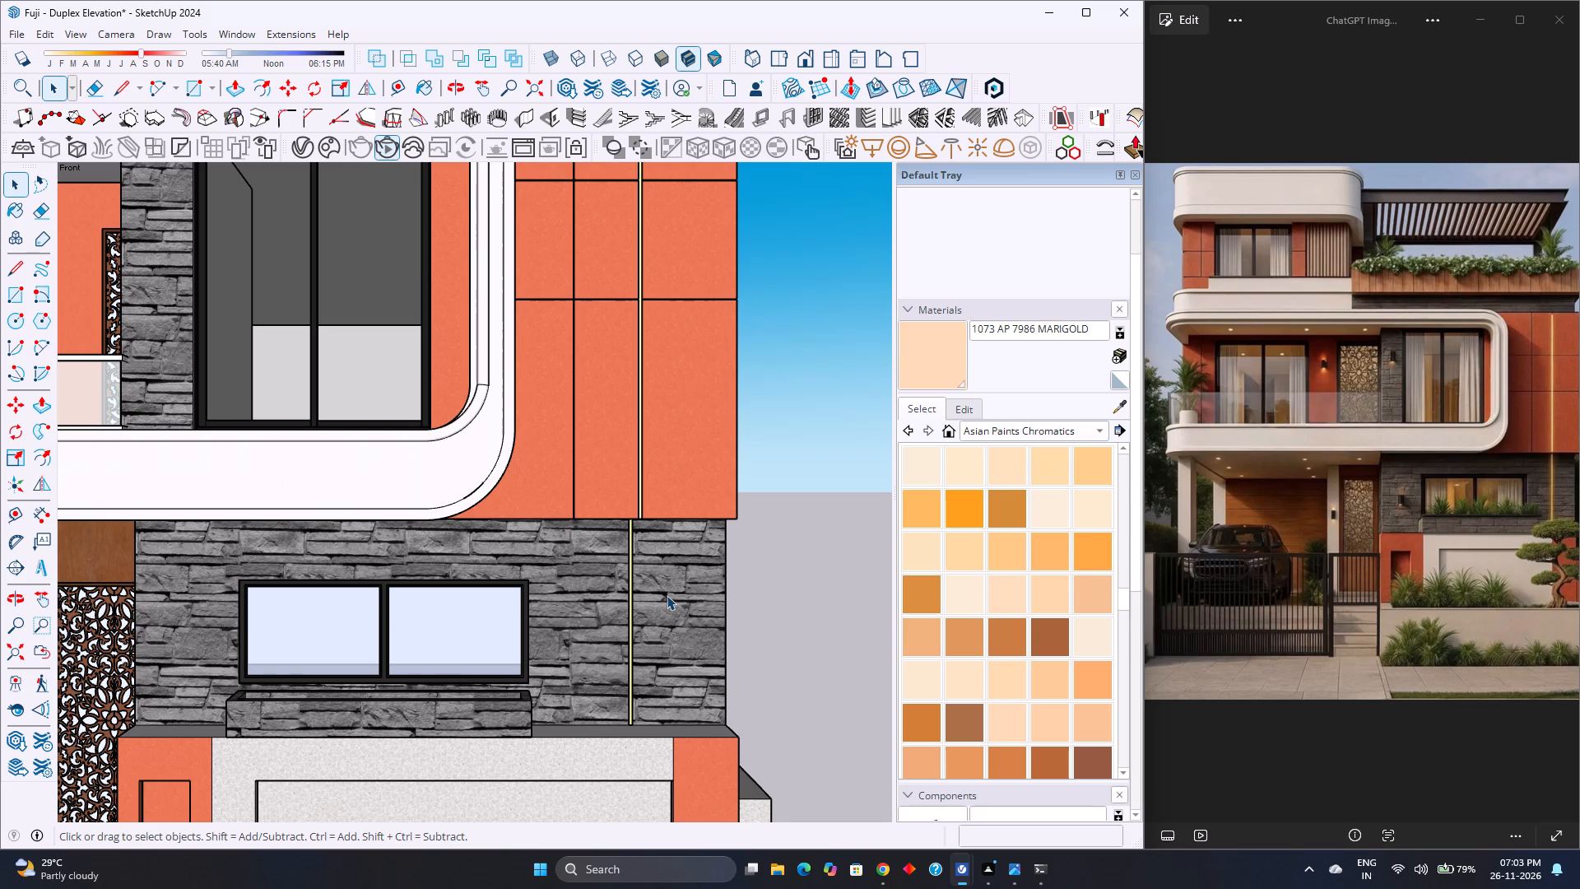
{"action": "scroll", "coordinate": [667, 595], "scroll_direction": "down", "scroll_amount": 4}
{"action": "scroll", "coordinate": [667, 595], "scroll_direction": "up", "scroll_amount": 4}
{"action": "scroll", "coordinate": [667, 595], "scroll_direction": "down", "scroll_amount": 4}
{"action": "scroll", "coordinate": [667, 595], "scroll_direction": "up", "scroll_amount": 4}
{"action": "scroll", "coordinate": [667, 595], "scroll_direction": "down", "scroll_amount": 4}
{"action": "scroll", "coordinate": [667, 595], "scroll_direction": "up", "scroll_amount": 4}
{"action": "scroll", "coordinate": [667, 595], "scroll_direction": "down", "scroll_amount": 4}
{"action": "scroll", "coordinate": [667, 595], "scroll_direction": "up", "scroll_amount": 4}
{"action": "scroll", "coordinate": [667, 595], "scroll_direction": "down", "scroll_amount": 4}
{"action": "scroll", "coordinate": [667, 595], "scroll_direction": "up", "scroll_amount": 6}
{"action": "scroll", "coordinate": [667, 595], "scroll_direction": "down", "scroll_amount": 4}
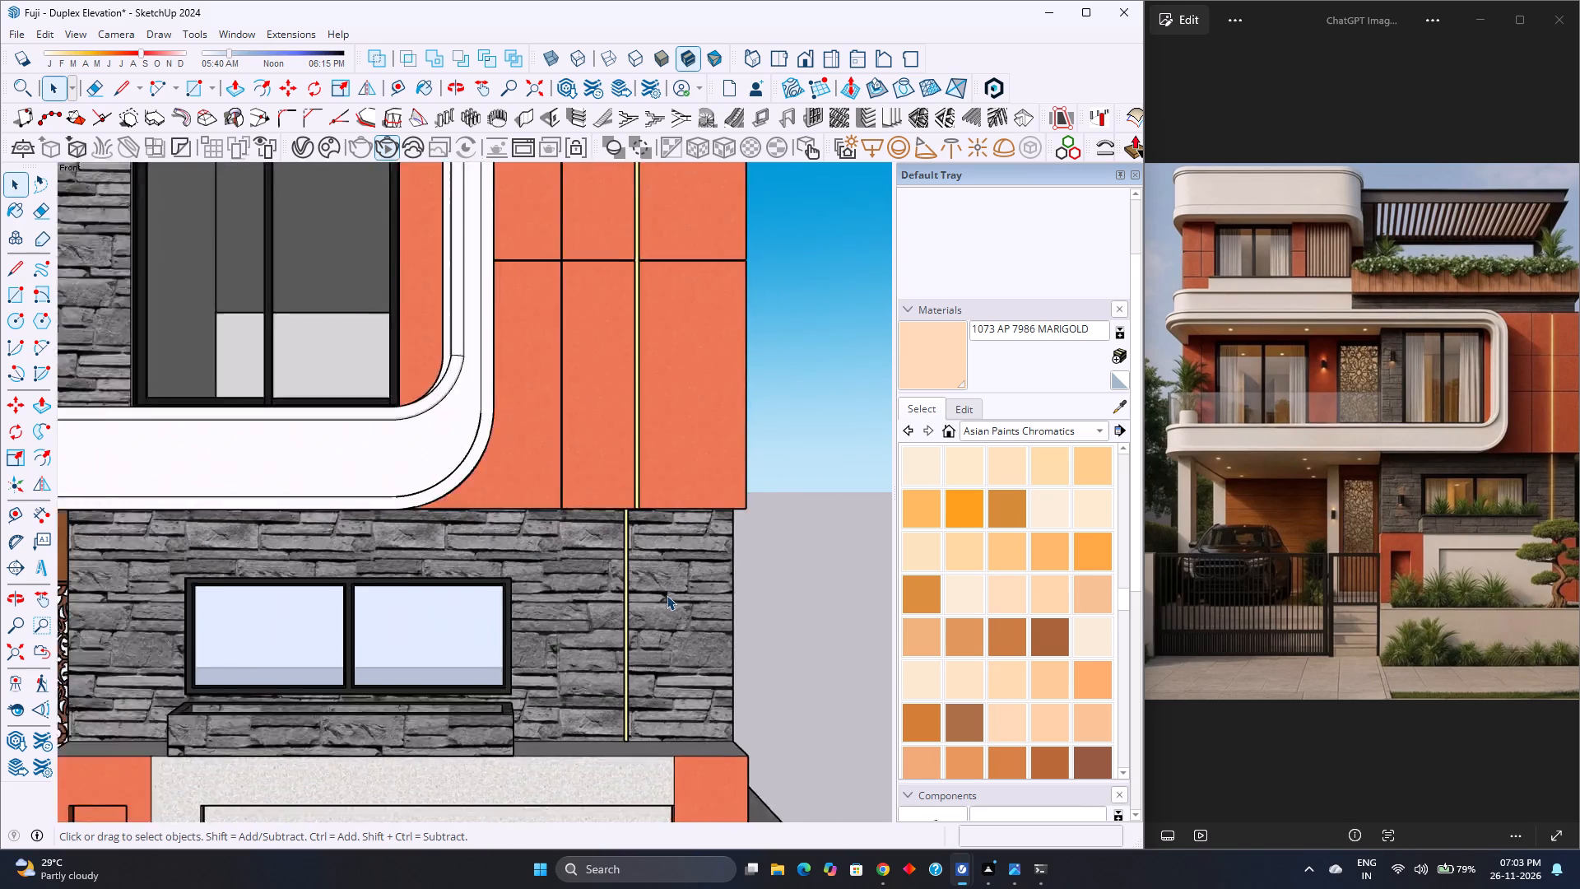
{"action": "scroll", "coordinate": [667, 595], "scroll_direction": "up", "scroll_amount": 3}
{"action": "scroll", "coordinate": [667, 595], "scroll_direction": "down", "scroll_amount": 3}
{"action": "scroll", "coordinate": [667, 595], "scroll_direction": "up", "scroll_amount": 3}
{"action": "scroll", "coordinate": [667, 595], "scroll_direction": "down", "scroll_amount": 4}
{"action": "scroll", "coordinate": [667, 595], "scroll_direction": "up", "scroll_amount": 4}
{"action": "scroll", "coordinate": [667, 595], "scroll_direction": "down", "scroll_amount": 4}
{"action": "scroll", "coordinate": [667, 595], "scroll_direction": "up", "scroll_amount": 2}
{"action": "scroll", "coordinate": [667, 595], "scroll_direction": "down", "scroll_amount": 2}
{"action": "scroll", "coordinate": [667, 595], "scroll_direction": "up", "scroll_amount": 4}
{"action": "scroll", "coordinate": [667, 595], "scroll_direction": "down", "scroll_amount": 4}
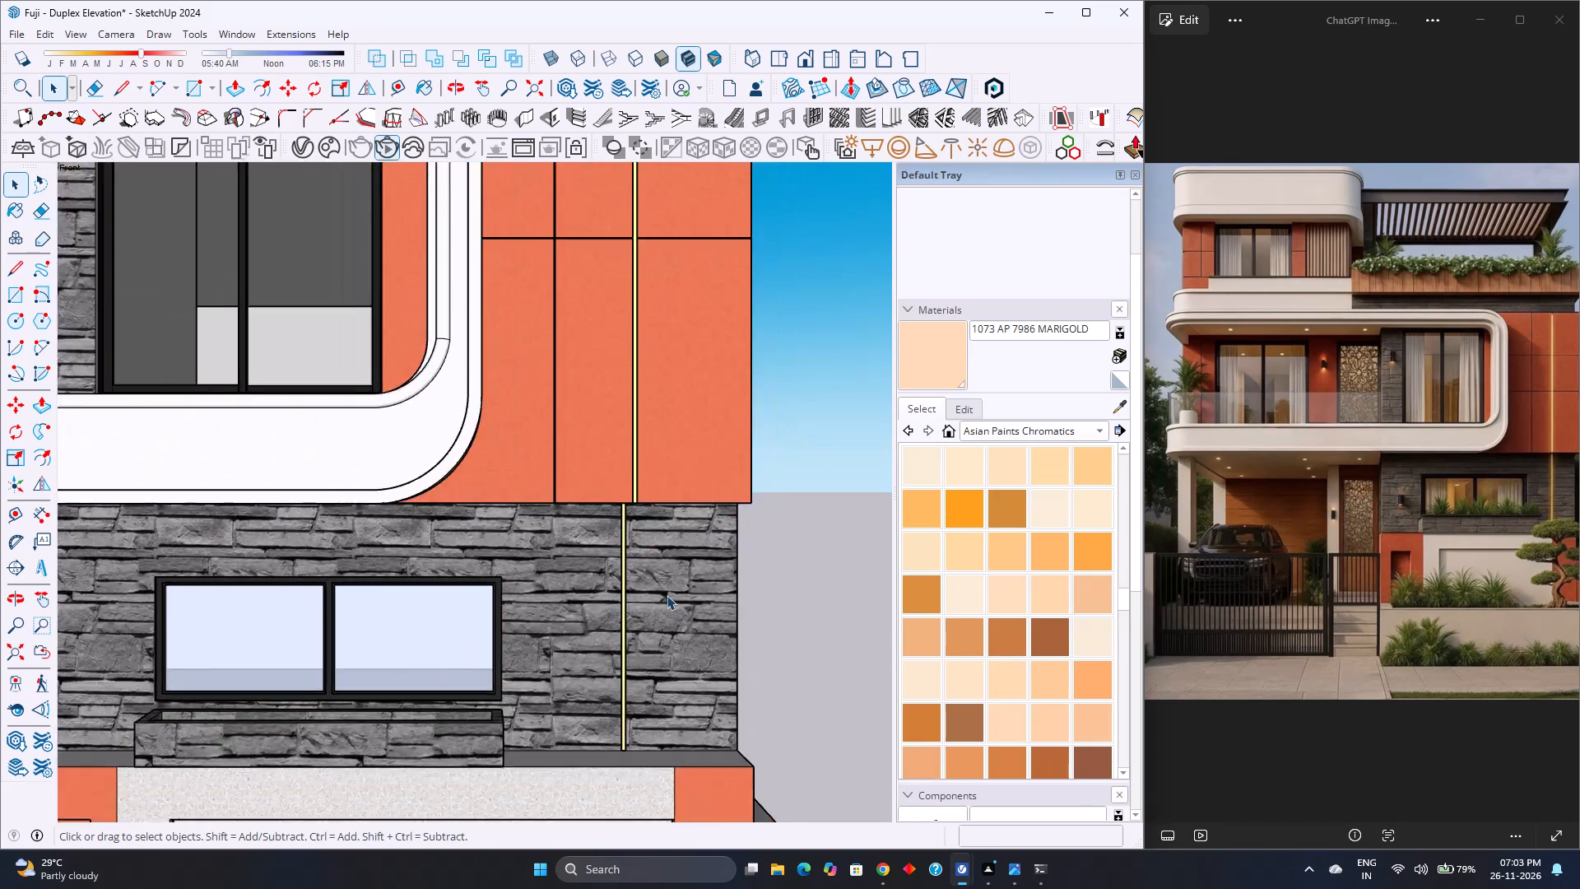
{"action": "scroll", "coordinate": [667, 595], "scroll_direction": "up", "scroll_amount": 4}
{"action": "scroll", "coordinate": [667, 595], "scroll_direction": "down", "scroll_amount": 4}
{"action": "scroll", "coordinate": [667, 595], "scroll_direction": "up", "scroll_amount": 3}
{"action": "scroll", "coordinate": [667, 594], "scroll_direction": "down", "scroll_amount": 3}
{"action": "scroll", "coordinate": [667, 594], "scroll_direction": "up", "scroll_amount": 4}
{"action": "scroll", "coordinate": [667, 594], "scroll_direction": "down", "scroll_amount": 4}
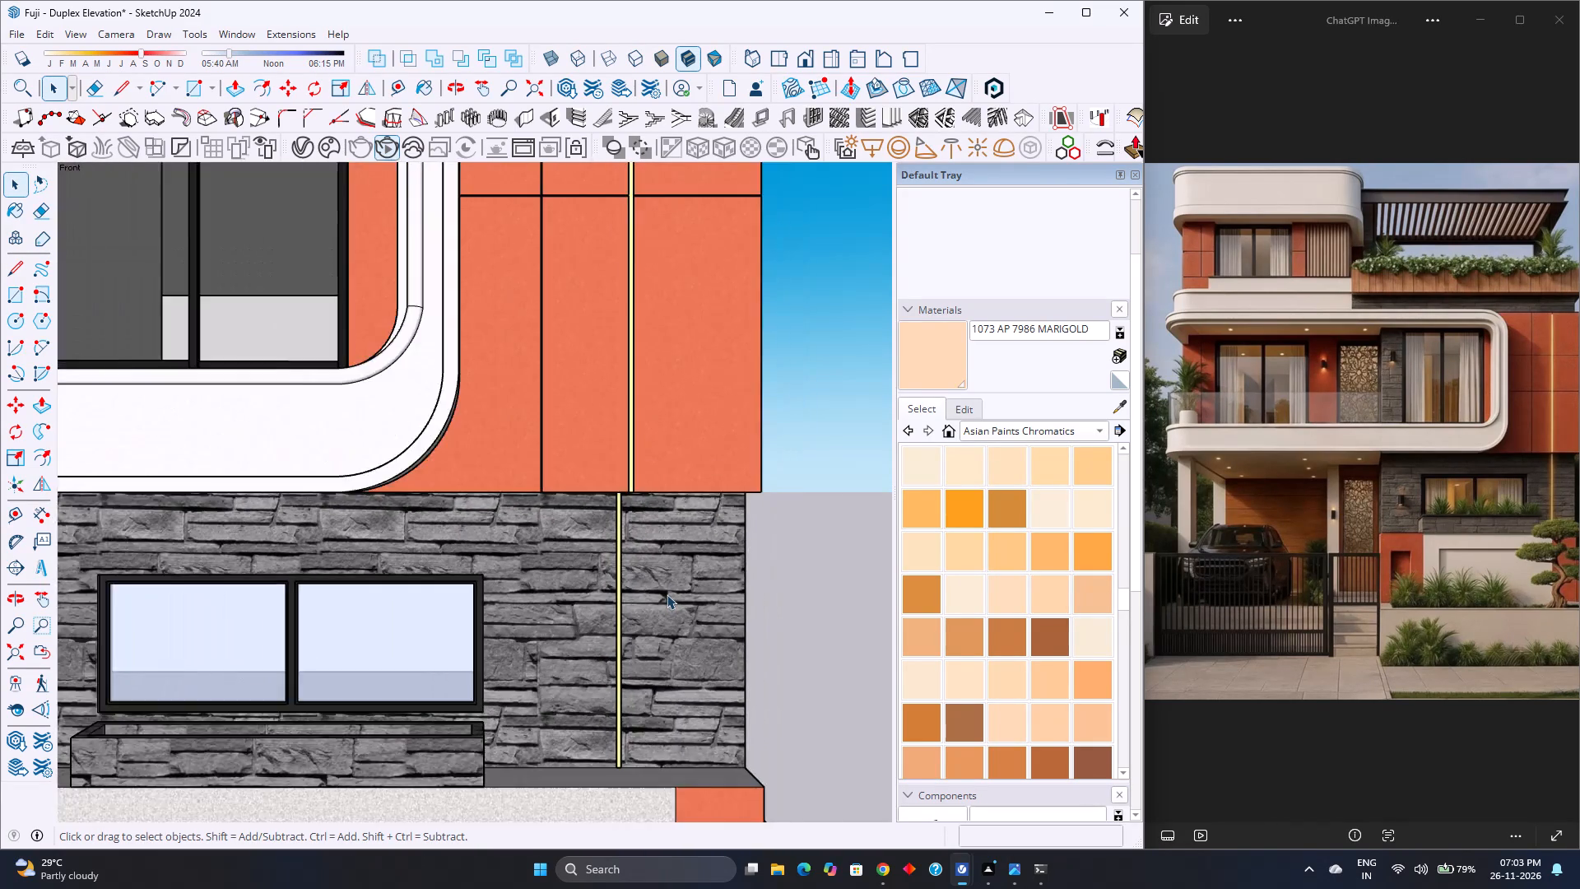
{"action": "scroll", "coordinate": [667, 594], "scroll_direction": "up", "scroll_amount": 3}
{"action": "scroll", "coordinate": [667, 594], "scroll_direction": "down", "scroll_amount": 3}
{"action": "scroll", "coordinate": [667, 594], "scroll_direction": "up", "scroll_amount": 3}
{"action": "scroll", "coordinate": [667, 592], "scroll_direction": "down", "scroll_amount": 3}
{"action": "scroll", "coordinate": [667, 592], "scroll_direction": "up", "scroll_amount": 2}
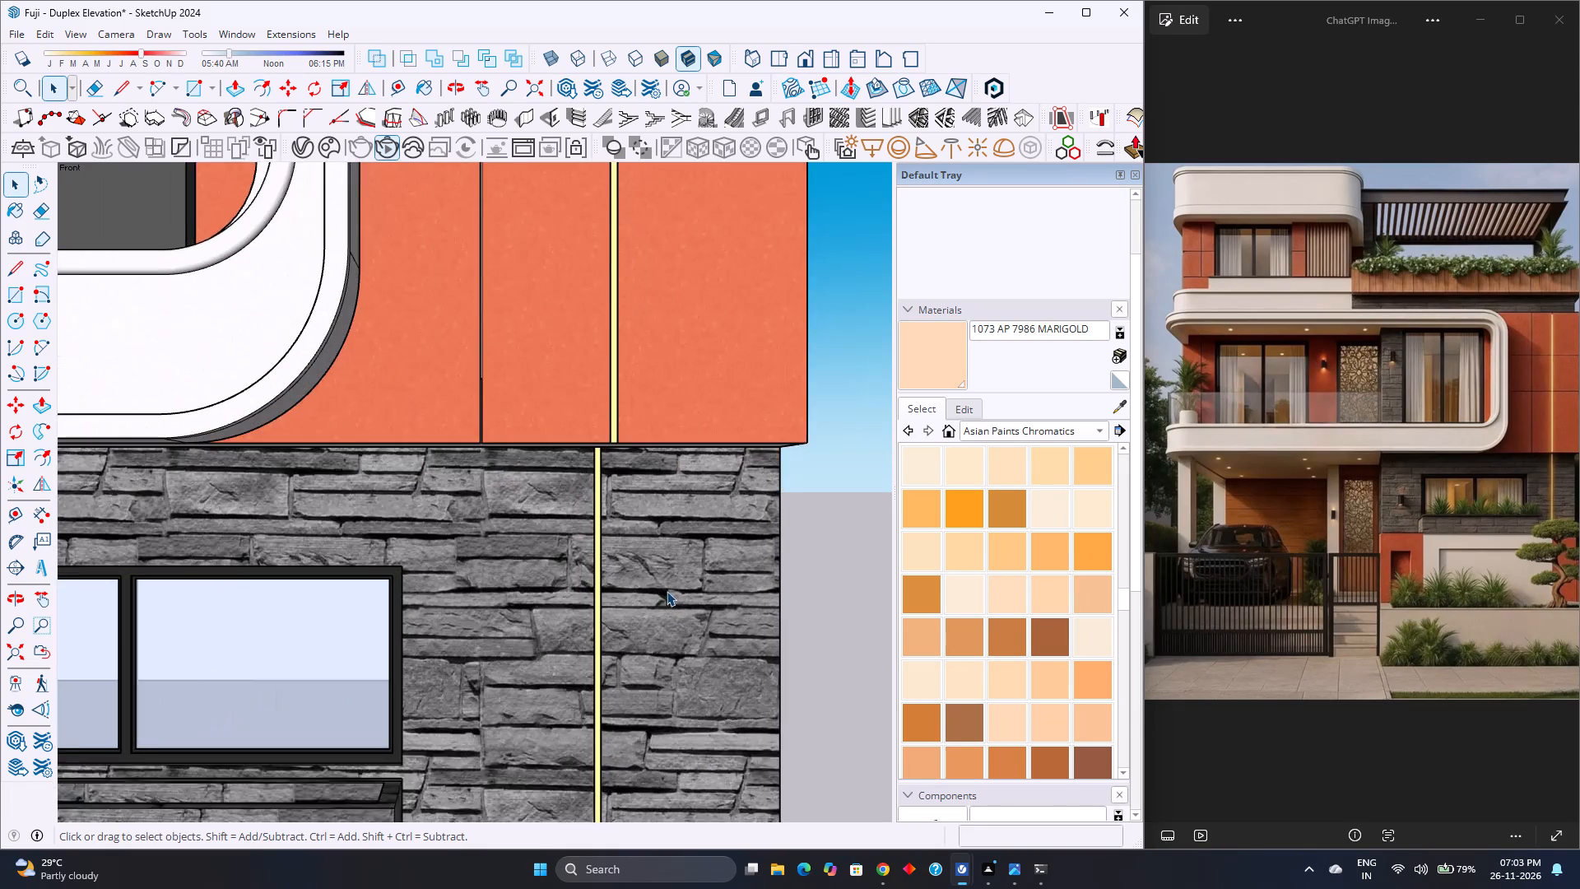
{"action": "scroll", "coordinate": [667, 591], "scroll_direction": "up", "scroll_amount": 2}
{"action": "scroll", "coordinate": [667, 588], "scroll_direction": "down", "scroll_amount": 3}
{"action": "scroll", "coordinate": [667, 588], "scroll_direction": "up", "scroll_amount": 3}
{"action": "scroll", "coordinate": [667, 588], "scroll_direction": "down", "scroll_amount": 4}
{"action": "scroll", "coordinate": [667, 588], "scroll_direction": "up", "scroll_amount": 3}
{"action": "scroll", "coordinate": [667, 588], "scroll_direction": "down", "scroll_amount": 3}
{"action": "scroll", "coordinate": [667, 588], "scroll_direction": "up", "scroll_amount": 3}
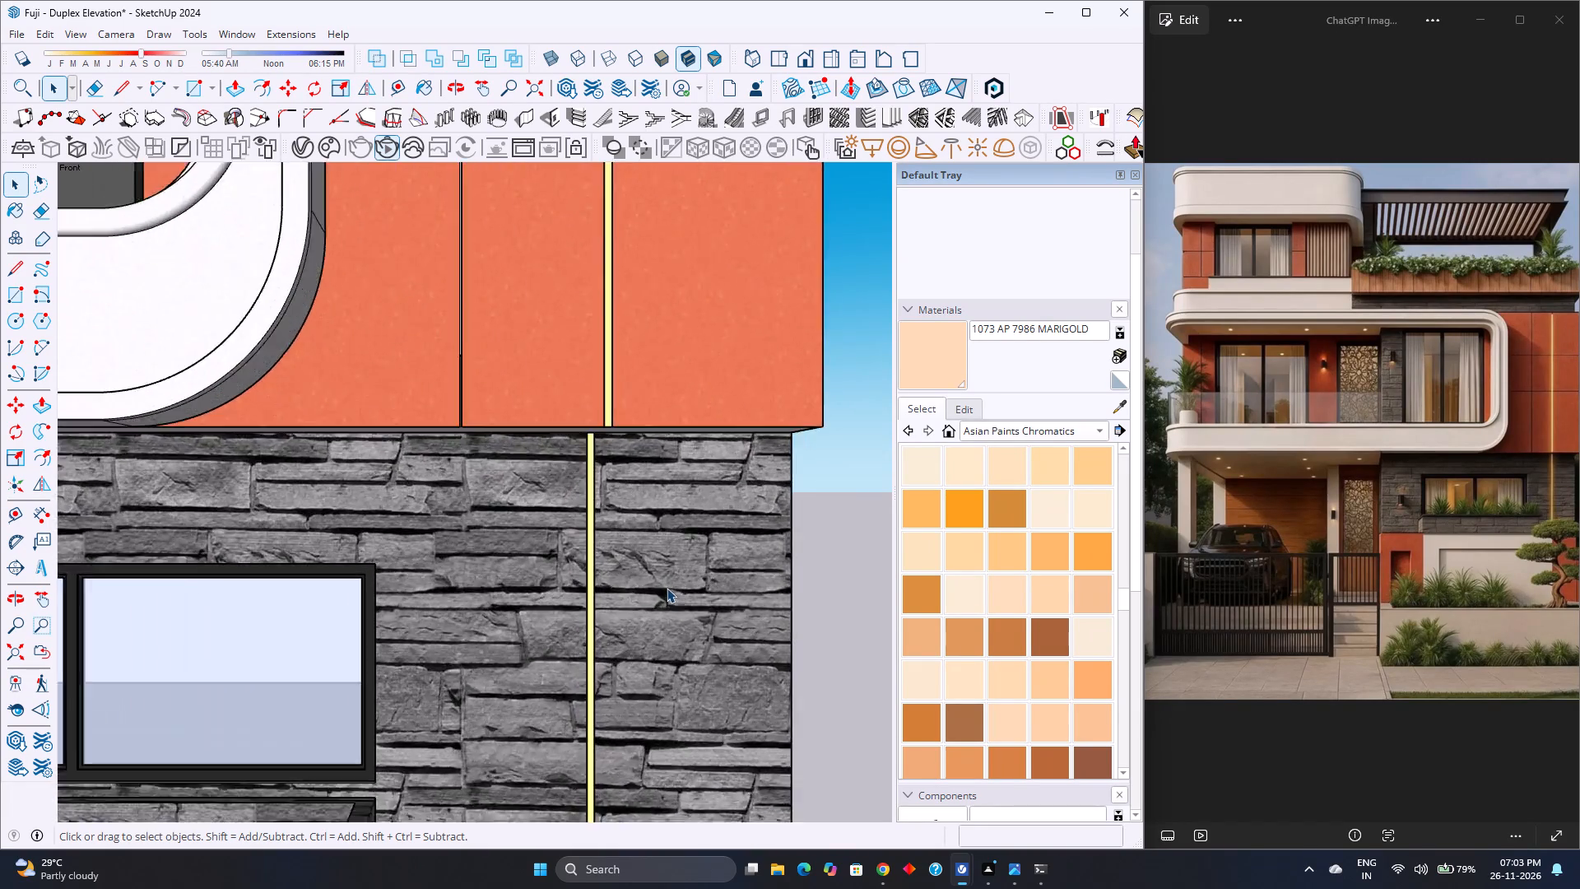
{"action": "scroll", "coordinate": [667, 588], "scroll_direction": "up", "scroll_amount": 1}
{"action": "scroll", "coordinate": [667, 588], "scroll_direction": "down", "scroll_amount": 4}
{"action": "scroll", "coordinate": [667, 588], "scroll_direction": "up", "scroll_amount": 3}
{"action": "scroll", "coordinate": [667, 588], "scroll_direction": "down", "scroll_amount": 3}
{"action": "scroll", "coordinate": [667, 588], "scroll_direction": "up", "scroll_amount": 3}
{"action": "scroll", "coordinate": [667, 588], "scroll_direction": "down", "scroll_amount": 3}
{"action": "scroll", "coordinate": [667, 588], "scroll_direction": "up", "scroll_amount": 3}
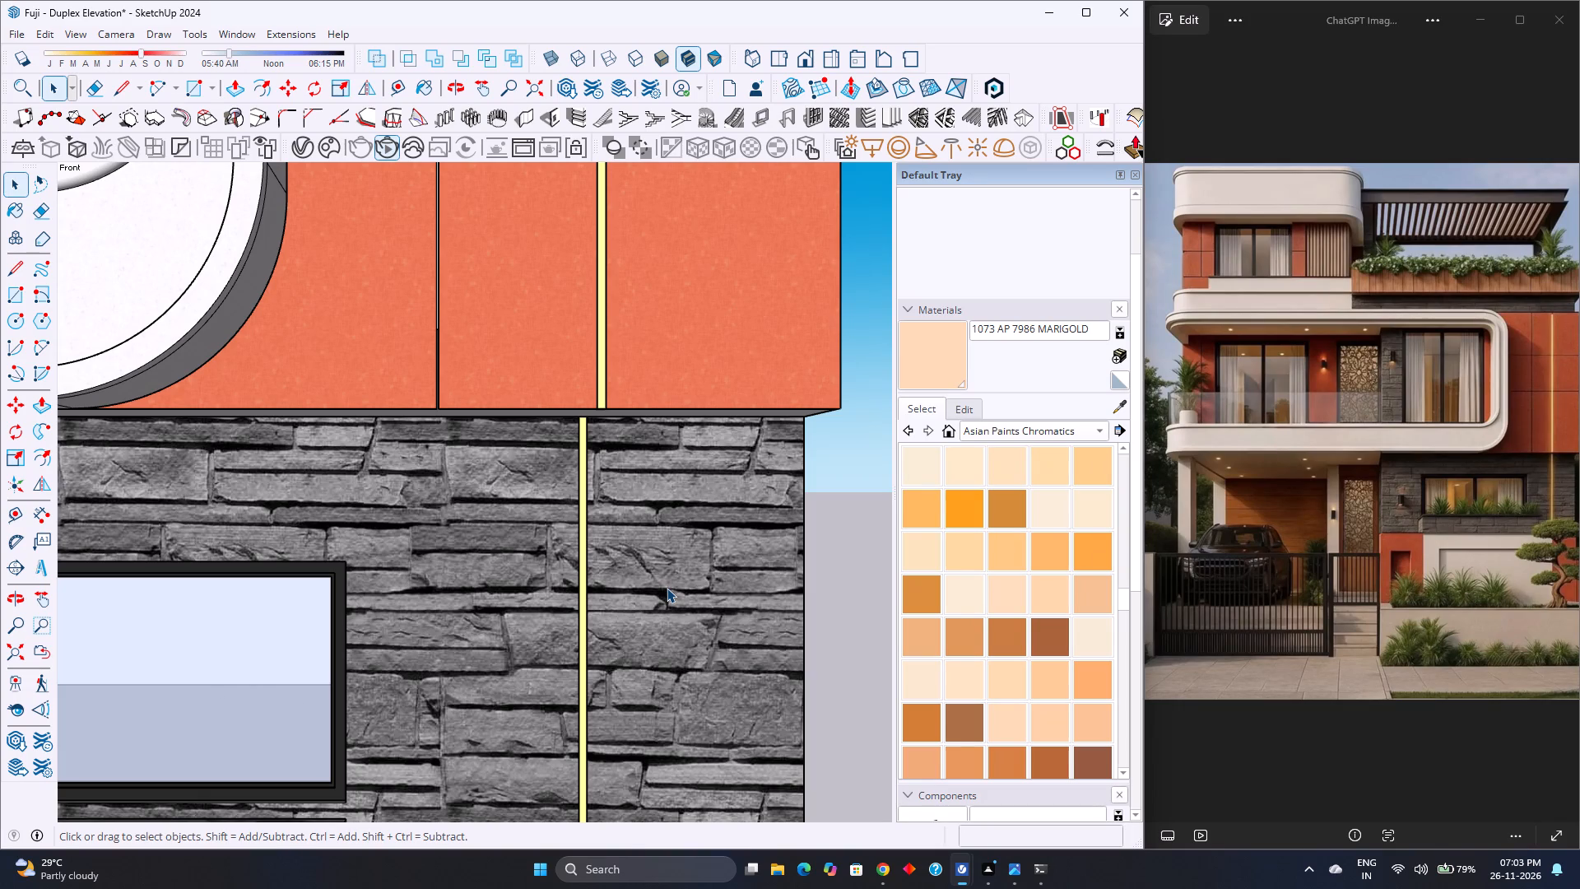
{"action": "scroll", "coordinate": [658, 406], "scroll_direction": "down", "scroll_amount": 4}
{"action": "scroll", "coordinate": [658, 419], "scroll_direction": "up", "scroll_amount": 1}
Examine the ground-floor stone wall, the boundary wall and the undersides of the first-floor overhang and carport ceiling from below.
{"action": "middle_click_drag", "start_coordinate": [658, 419], "coordinate": [666, 286]}
{"action": "middle_click", "coordinate": [666, 286]}
{"action": "scroll", "coordinate": [667, 297], "scroll_direction": "down", "scroll_amount": 2}
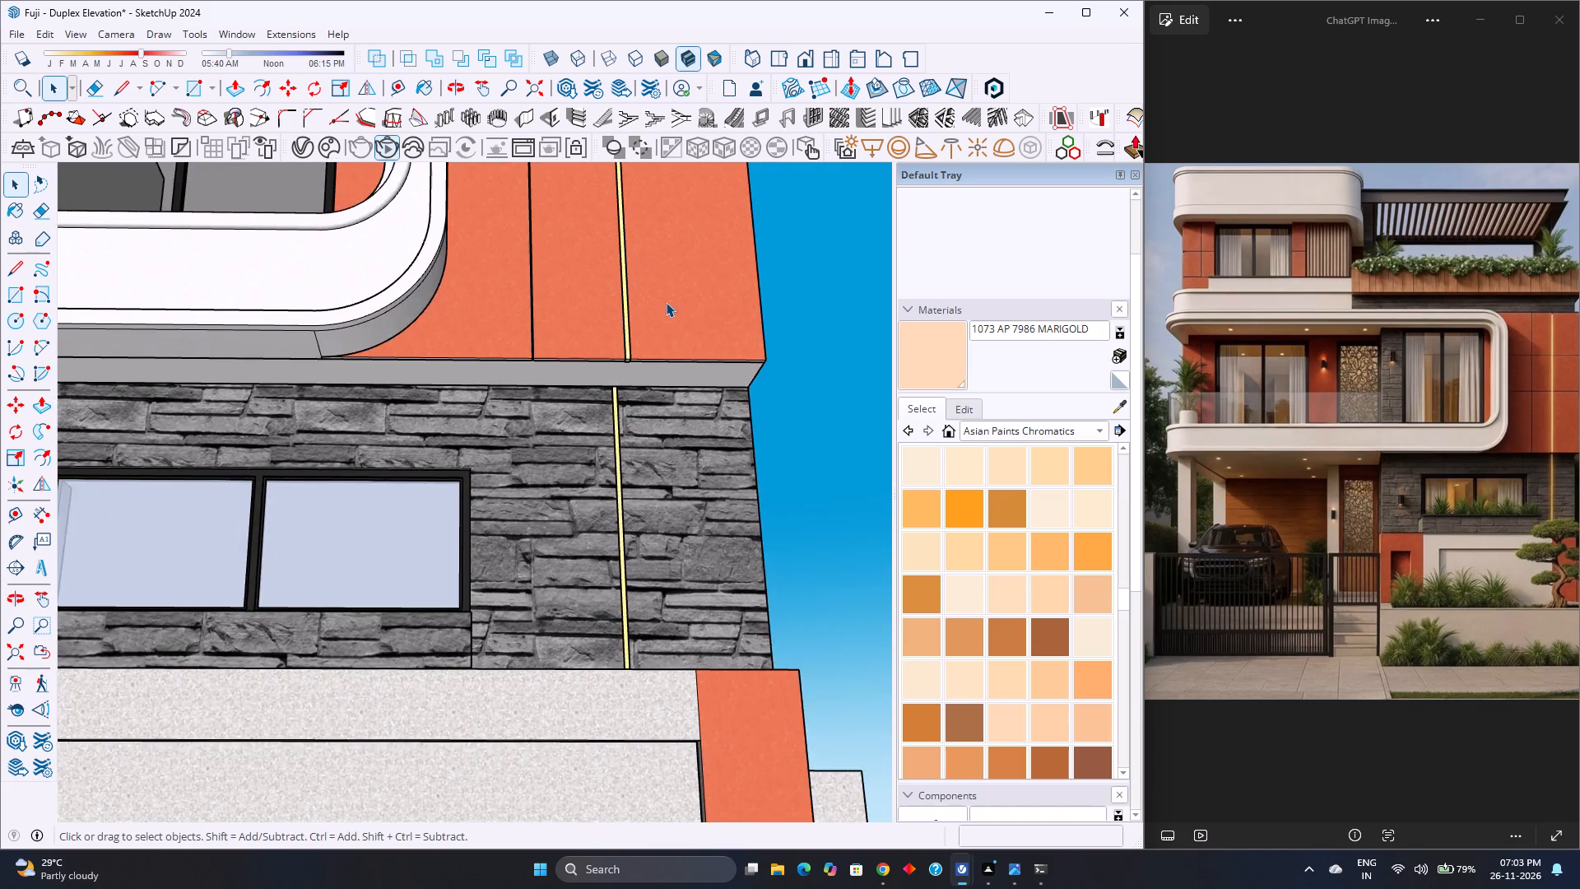
{"action": "scroll", "coordinate": [666, 302], "scroll_direction": "down", "scroll_amount": 11}
{"action": "scroll", "coordinate": [558, 337], "scroll_direction": "up", "scroll_amount": 7}
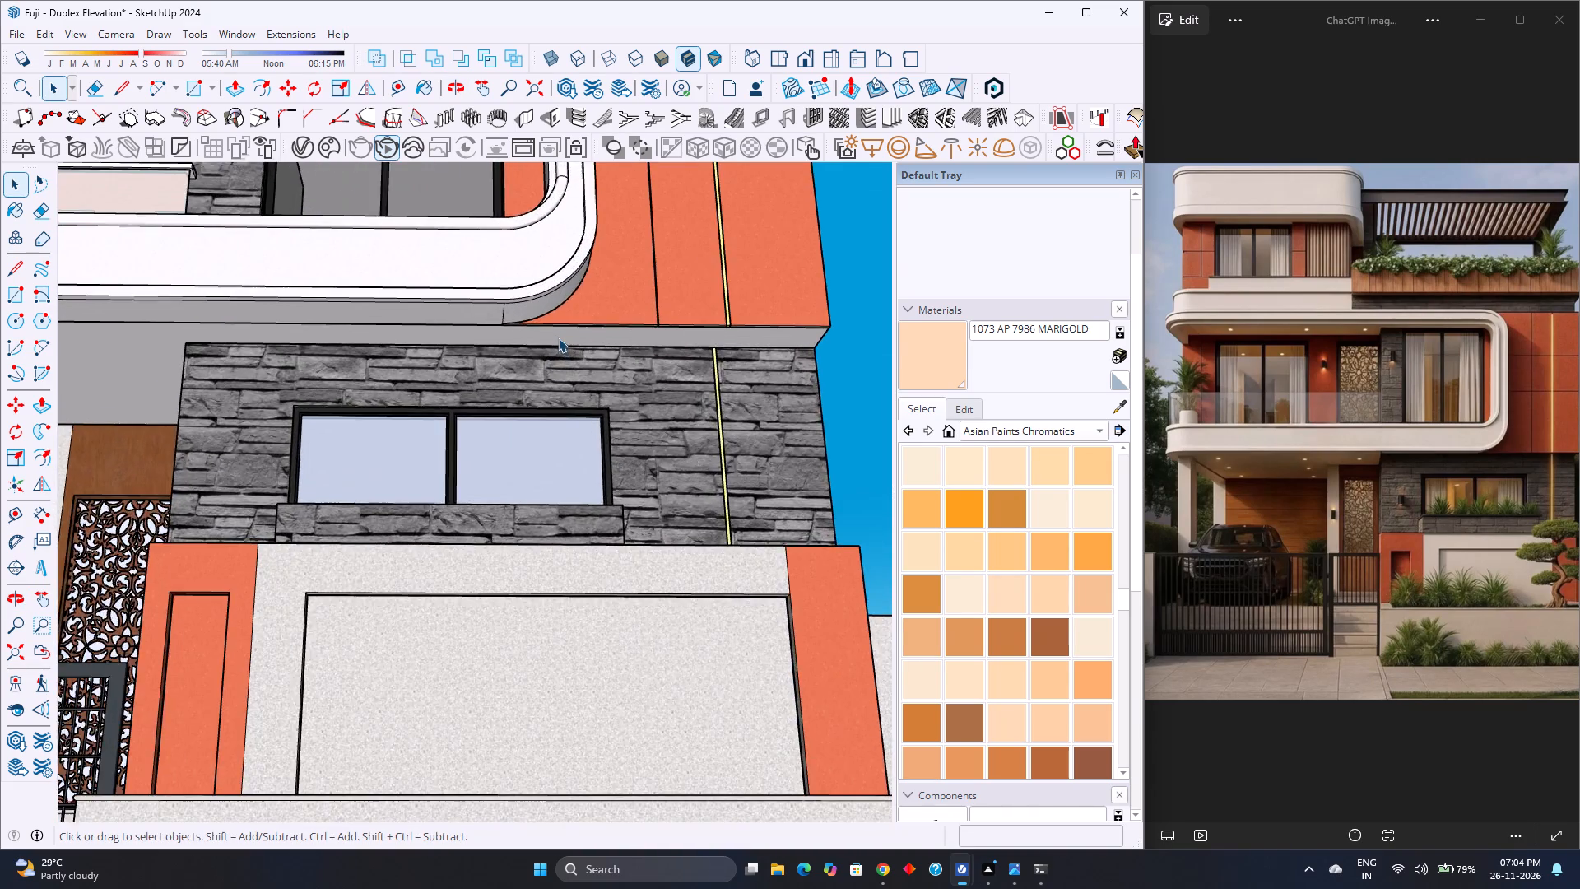
{"action": "scroll", "coordinate": [558, 337], "scroll_direction": "down", "scroll_amount": 3}
{"action": "scroll", "coordinate": [558, 337], "scroll_direction": "up", "scroll_amount": 2}
{"action": "scroll", "coordinate": [558, 337], "scroll_direction": "down", "scroll_amount": 3}
{"action": "scroll", "coordinate": [558, 337], "scroll_direction": "up", "scroll_amount": 2}
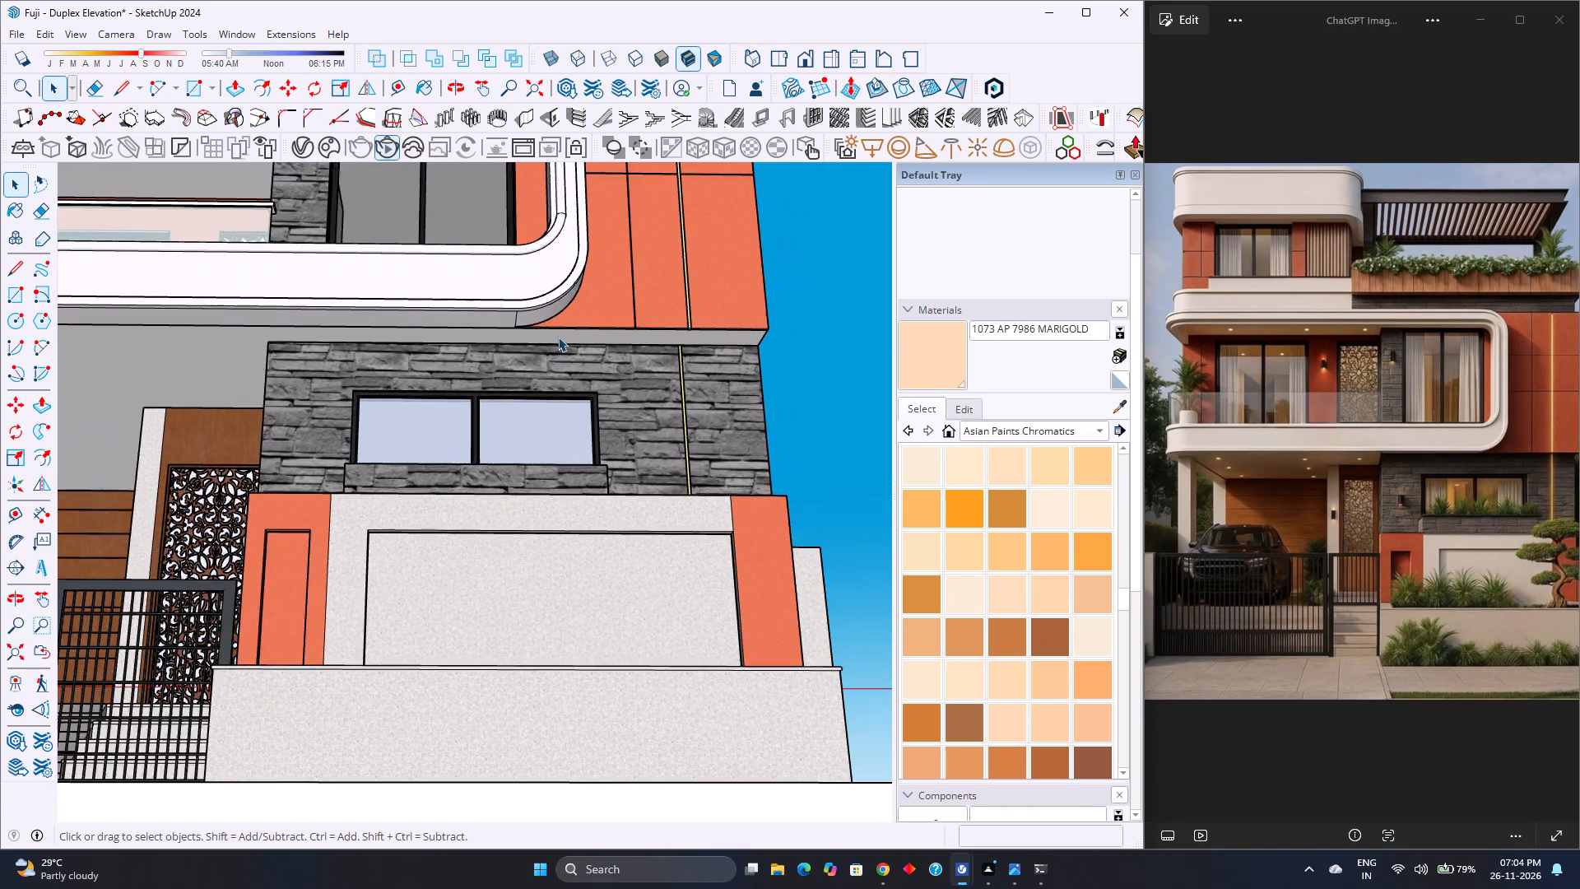
{"action": "scroll", "coordinate": [558, 337], "scroll_direction": "up", "scroll_amount": 2}
{"action": "scroll", "coordinate": [558, 337], "scroll_direction": "down", "scroll_amount": 4}
{"action": "scroll", "coordinate": [558, 337], "scroll_direction": "up", "scroll_amount": 4}
{"action": "scroll", "coordinate": [558, 337], "scroll_direction": "down", "scroll_amount": 3}
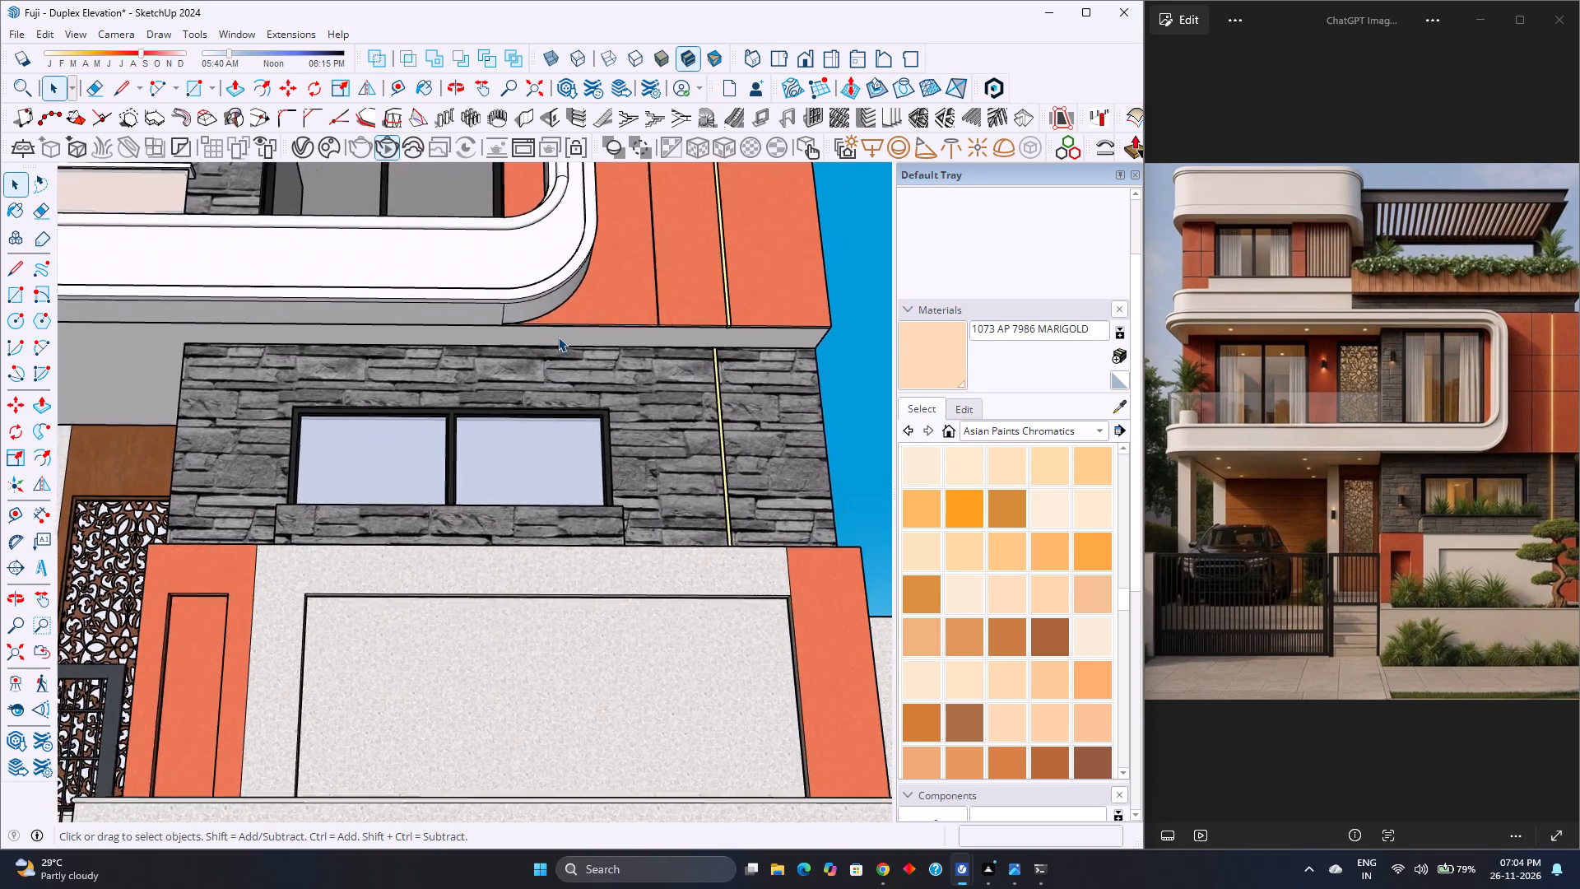
{"action": "scroll", "coordinate": [558, 337], "scroll_direction": "down", "scroll_amount": 1}
{"action": "scroll", "coordinate": [558, 337], "scroll_direction": "up", "scroll_amount": 3}
{"action": "scroll", "coordinate": [558, 337], "scroll_direction": "down", "scroll_amount": 2}
{"action": "scroll", "coordinate": [558, 337], "scroll_direction": "up", "scroll_amount": 2}
{"action": "scroll", "coordinate": [558, 337], "scroll_direction": "down", "scroll_amount": 3}
{"action": "scroll", "coordinate": [558, 337], "scroll_direction": "up", "scroll_amount": 3}
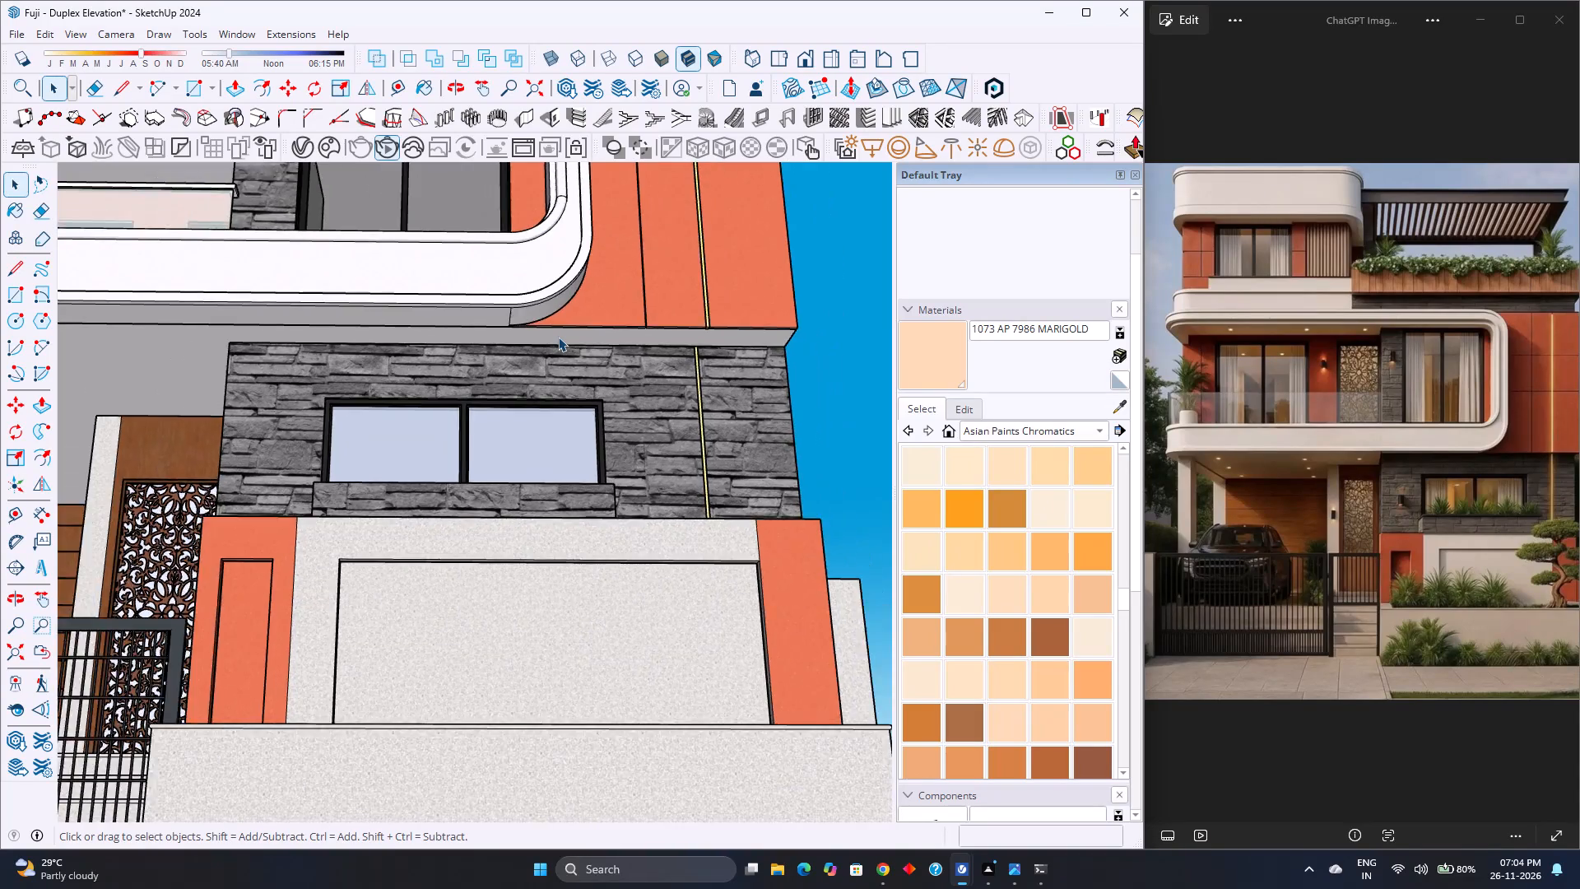
{"action": "scroll", "coordinate": [558, 337], "scroll_direction": "down", "scroll_amount": 3}
{"action": "scroll", "coordinate": [558, 337], "scroll_direction": "up", "scroll_amount": 3}
{"action": "scroll", "coordinate": [558, 336], "scroll_direction": "down", "scroll_amount": 3}
{"action": "scroll", "coordinate": [558, 336], "scroll_direction": "up", "scroll_amount": 3}
{"action": "scroll", "coordinate": [558, 334], "scroll_direction": "down", "scroll_amount": 7}
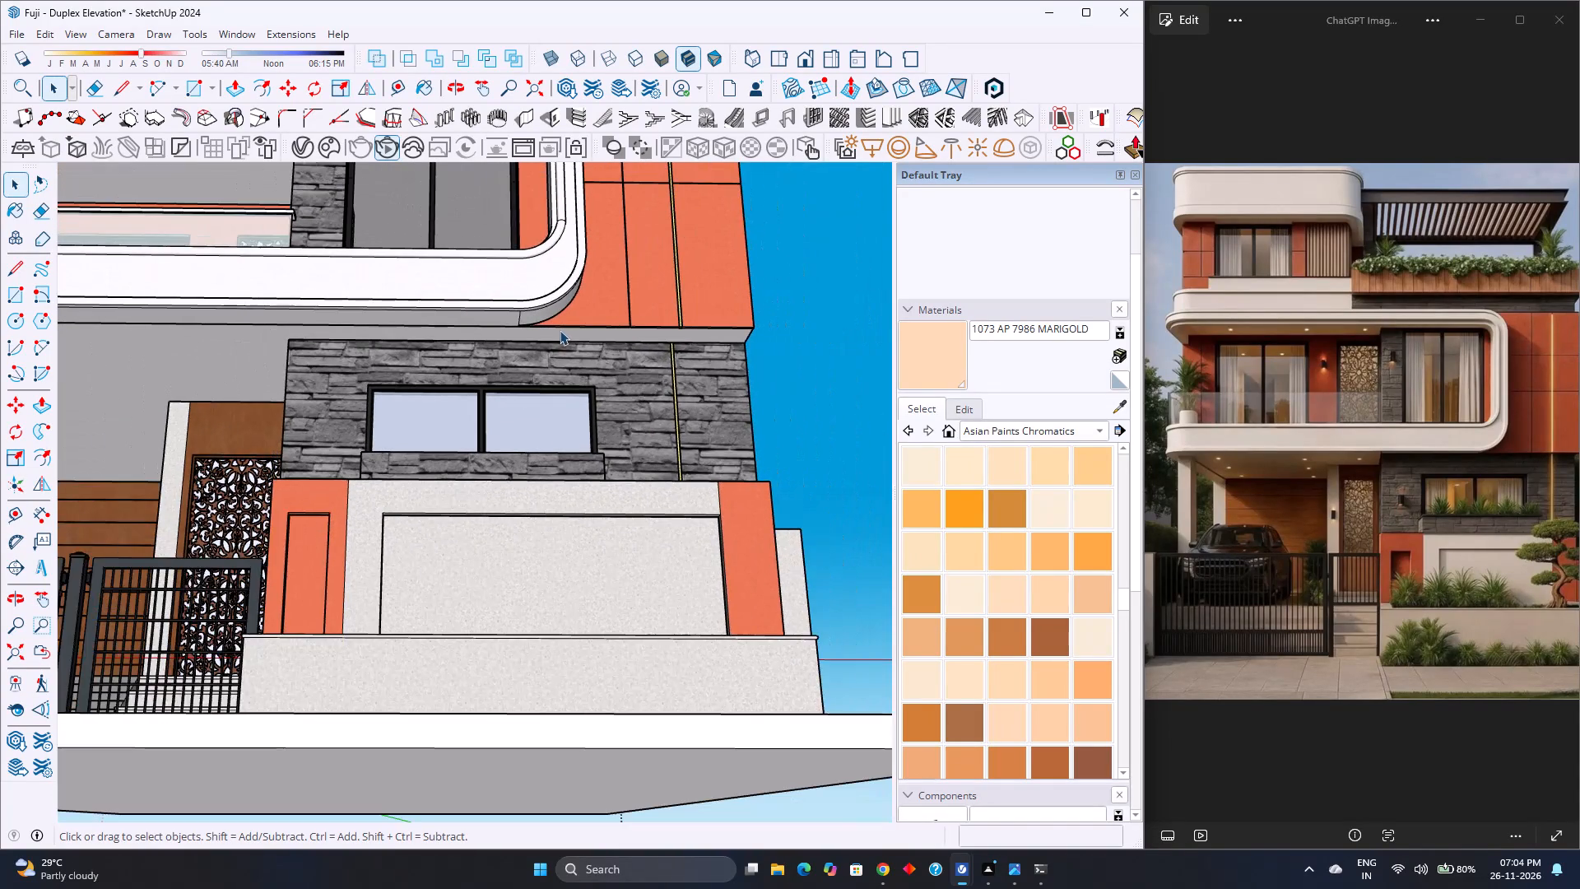
{"action": "scroll", "coordinate": [709, 358], "scroll_direction": "down", "scroll_amount": 3}
{"action": "scroll", "coordinate": [471, 361], "scroll_direction": "down", "scroll_amount": 4}
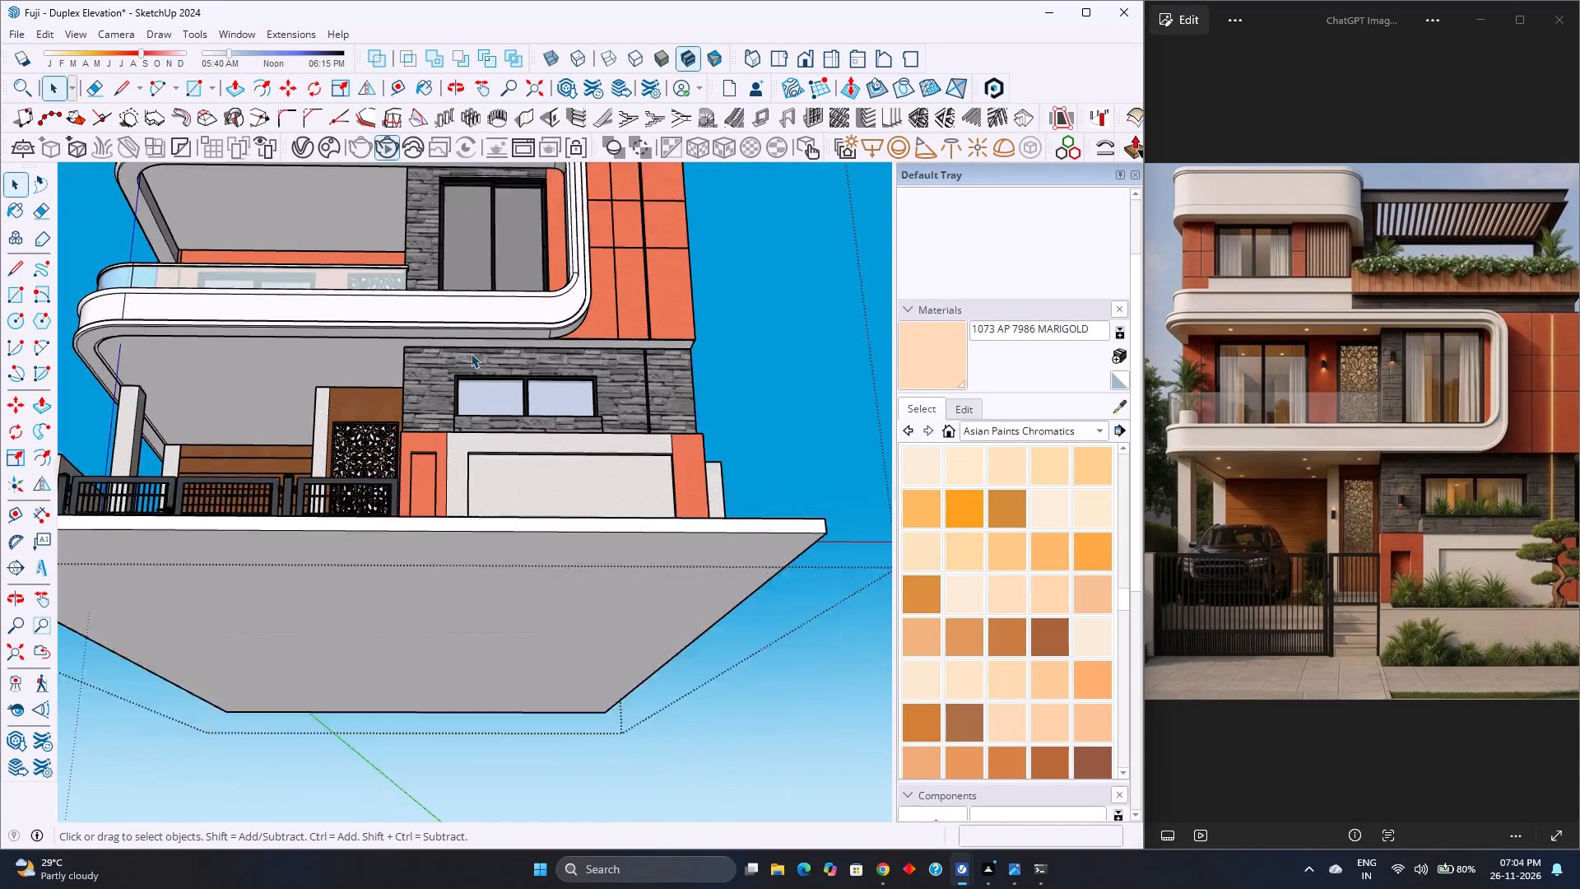
{"action": "scroll", "coordinate": [263, 353], "scroll_direction": "down", "scroll_amount": 3}
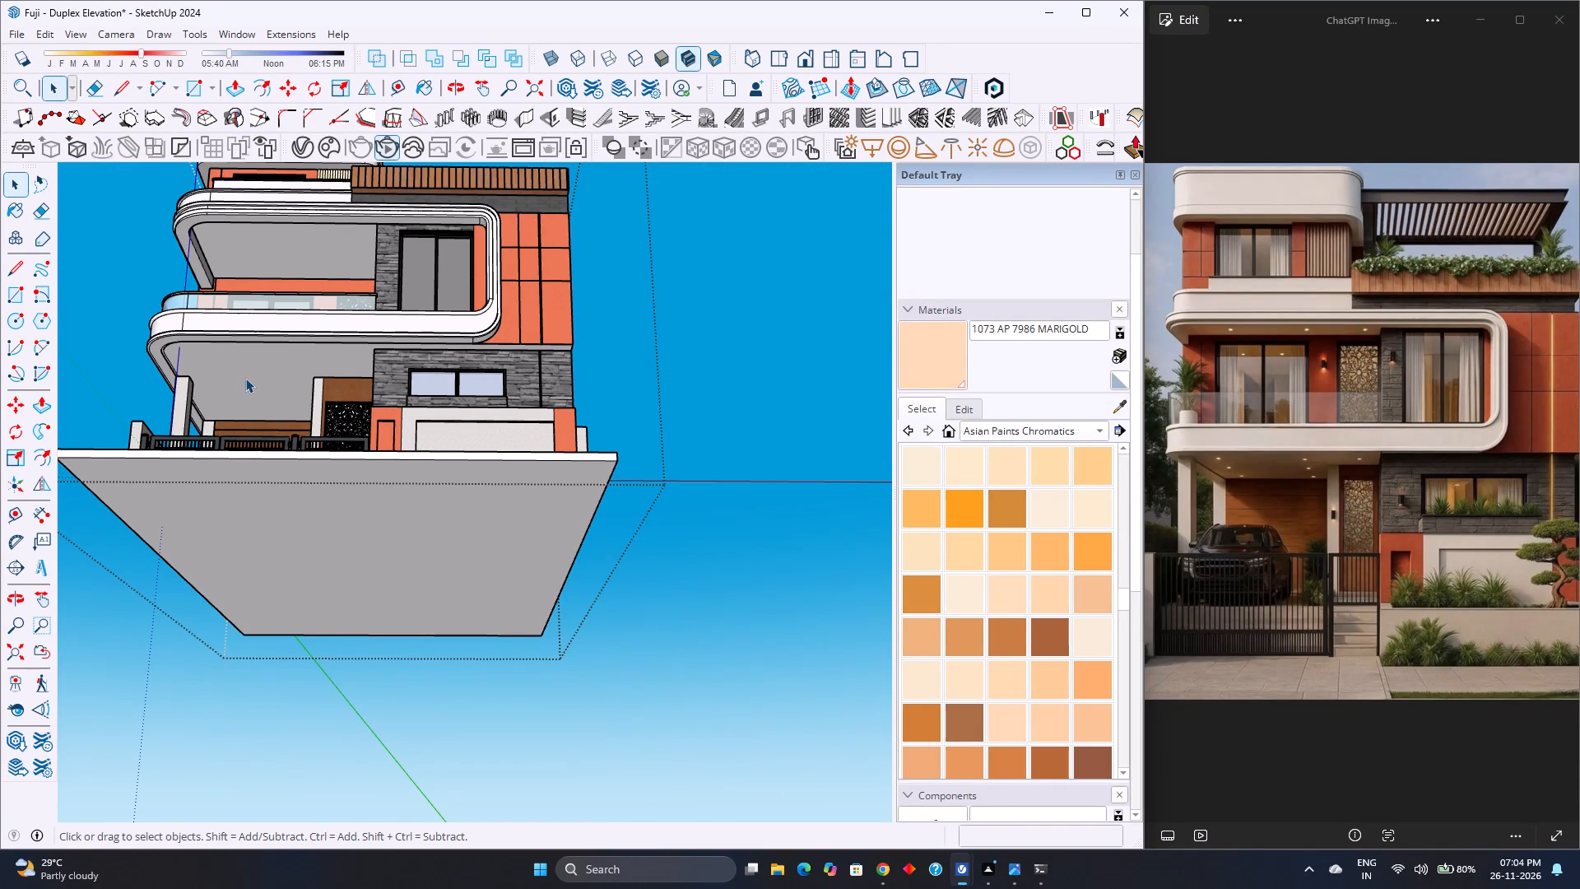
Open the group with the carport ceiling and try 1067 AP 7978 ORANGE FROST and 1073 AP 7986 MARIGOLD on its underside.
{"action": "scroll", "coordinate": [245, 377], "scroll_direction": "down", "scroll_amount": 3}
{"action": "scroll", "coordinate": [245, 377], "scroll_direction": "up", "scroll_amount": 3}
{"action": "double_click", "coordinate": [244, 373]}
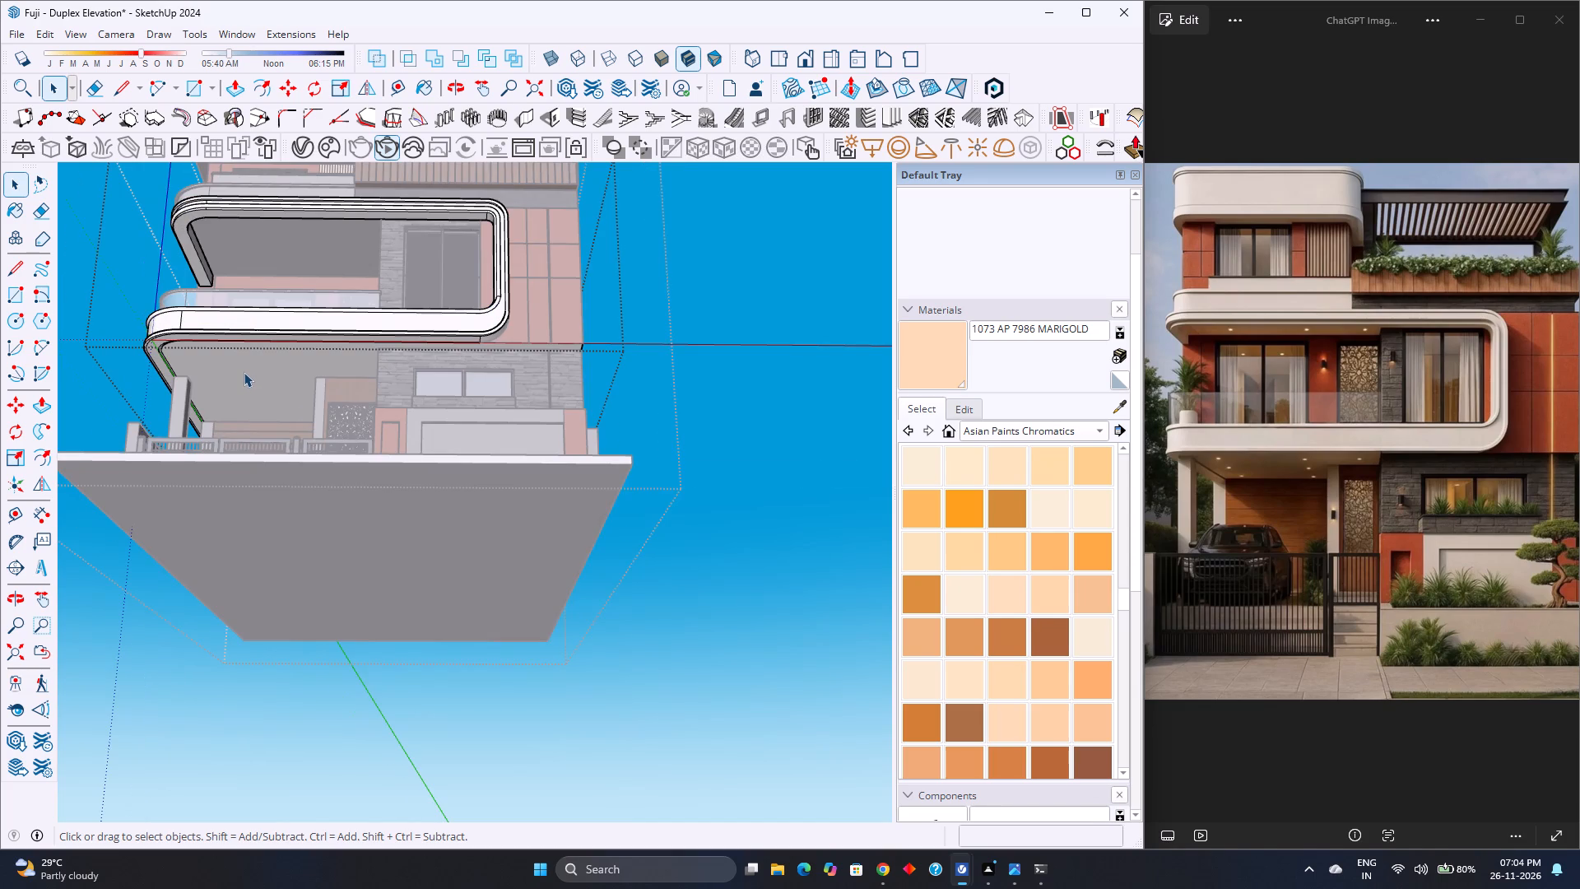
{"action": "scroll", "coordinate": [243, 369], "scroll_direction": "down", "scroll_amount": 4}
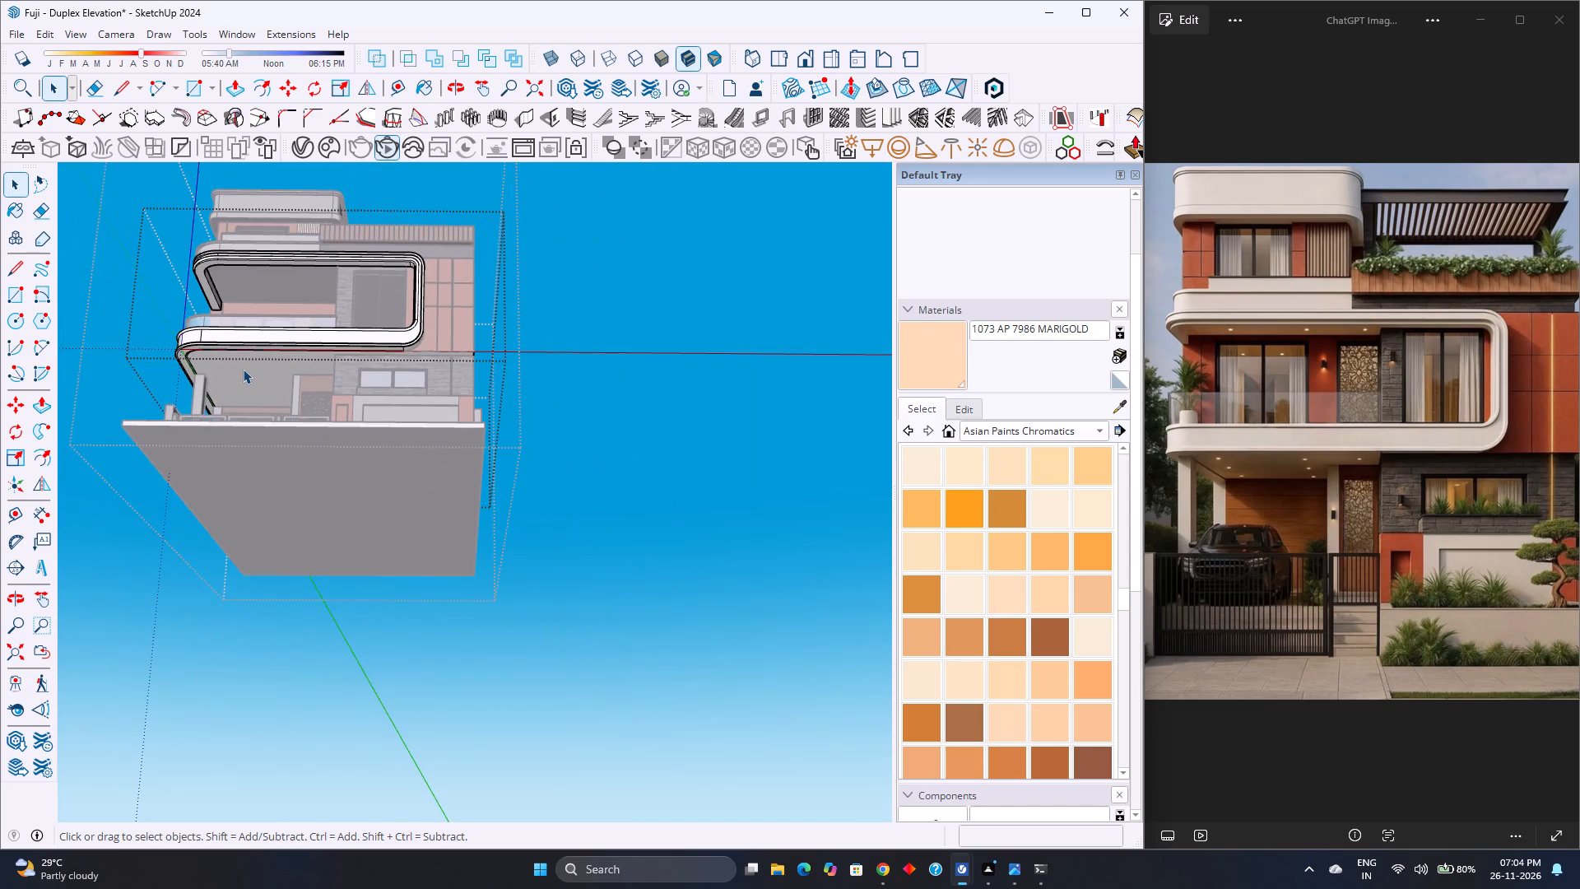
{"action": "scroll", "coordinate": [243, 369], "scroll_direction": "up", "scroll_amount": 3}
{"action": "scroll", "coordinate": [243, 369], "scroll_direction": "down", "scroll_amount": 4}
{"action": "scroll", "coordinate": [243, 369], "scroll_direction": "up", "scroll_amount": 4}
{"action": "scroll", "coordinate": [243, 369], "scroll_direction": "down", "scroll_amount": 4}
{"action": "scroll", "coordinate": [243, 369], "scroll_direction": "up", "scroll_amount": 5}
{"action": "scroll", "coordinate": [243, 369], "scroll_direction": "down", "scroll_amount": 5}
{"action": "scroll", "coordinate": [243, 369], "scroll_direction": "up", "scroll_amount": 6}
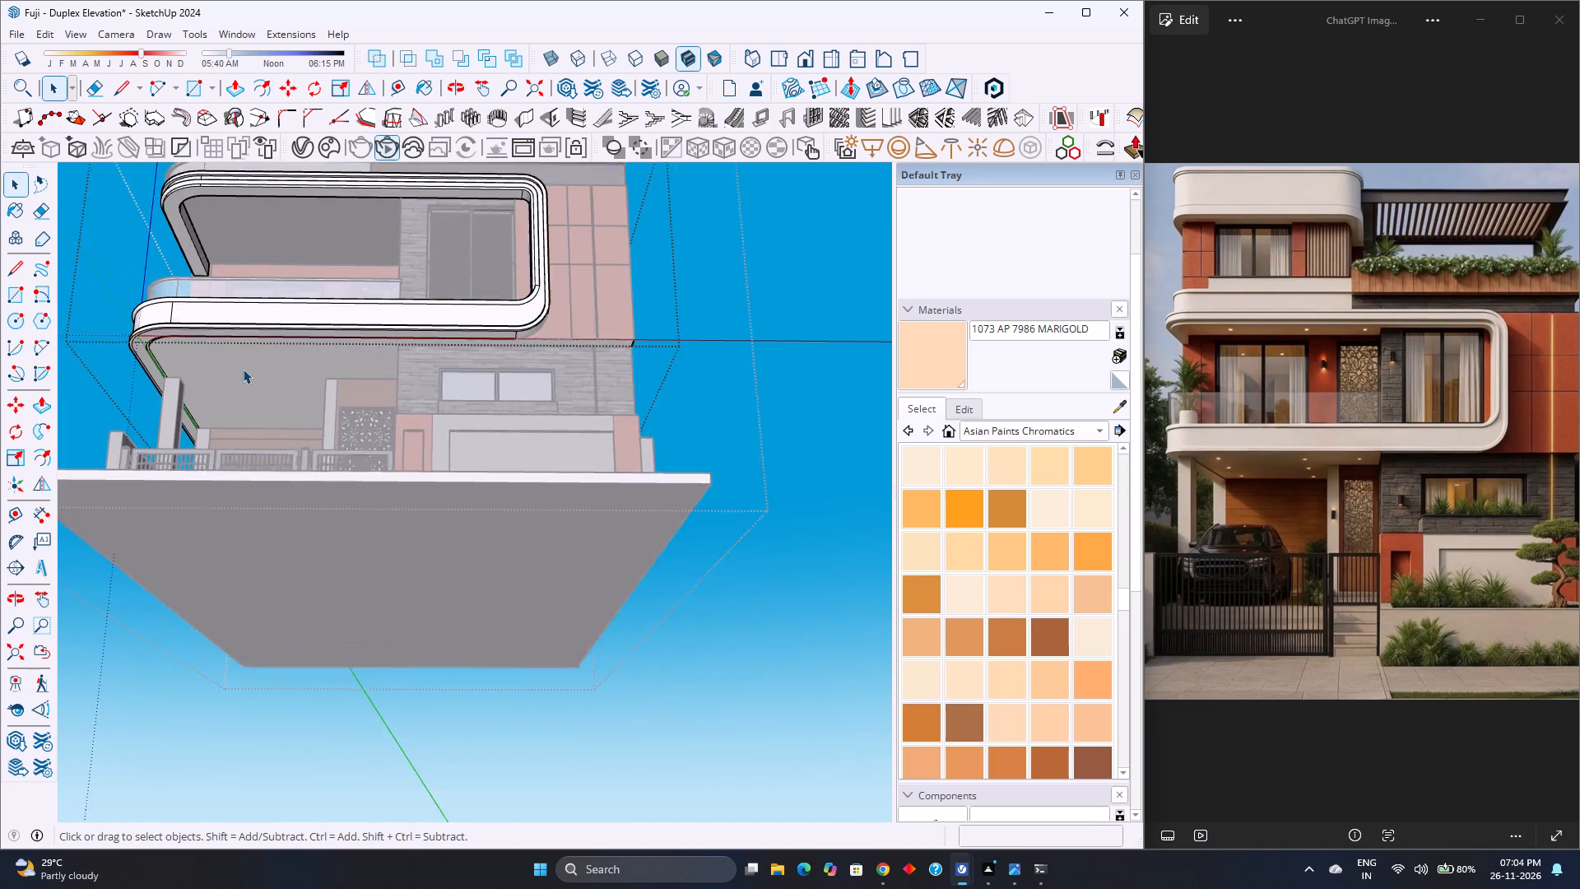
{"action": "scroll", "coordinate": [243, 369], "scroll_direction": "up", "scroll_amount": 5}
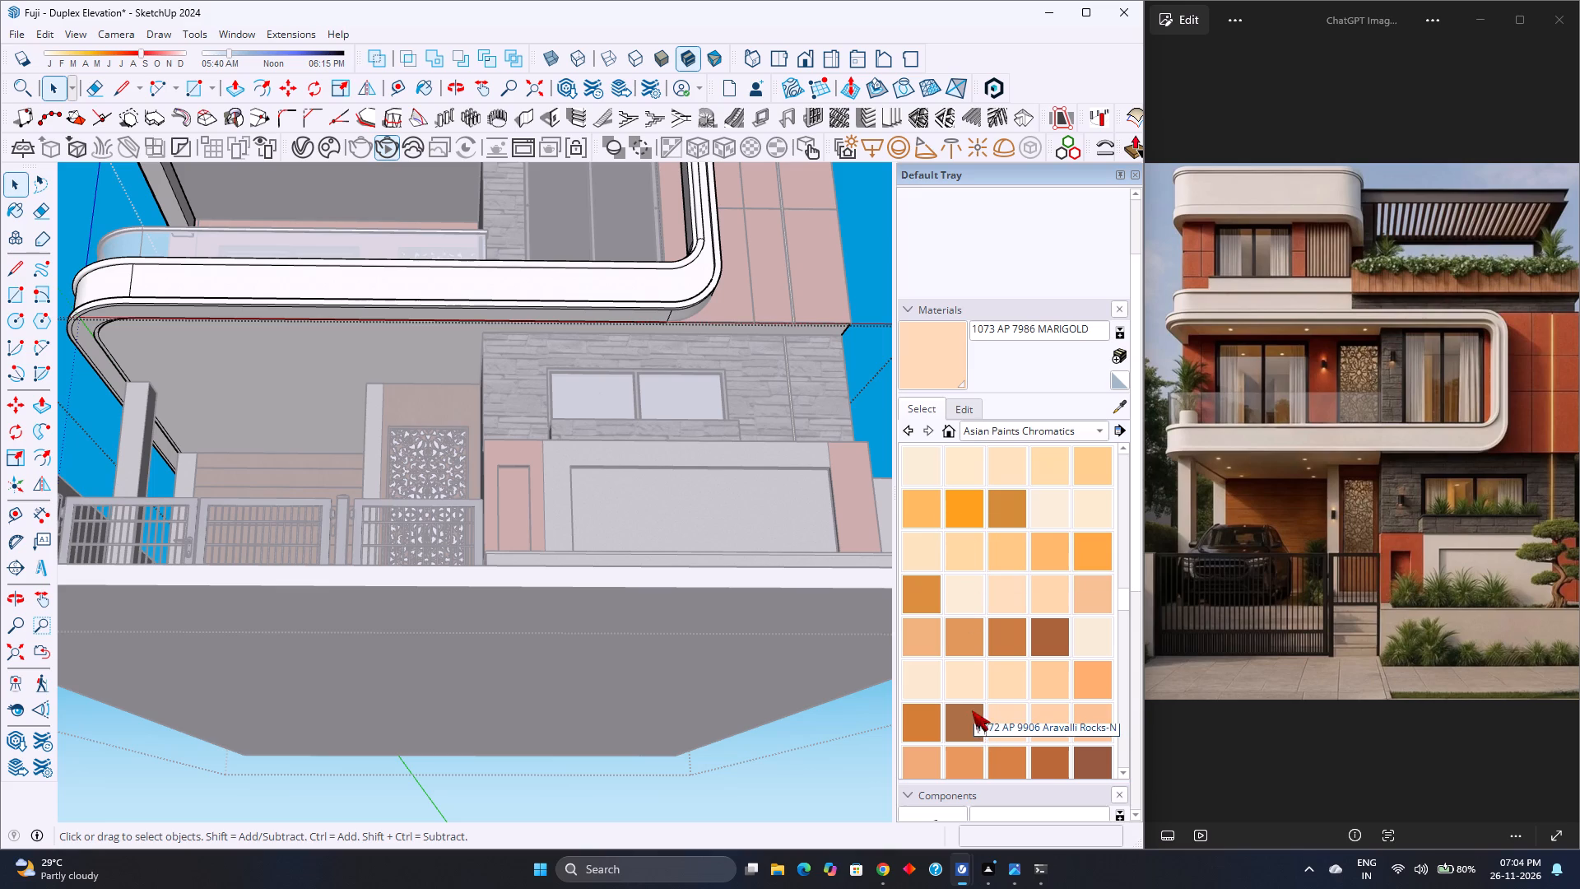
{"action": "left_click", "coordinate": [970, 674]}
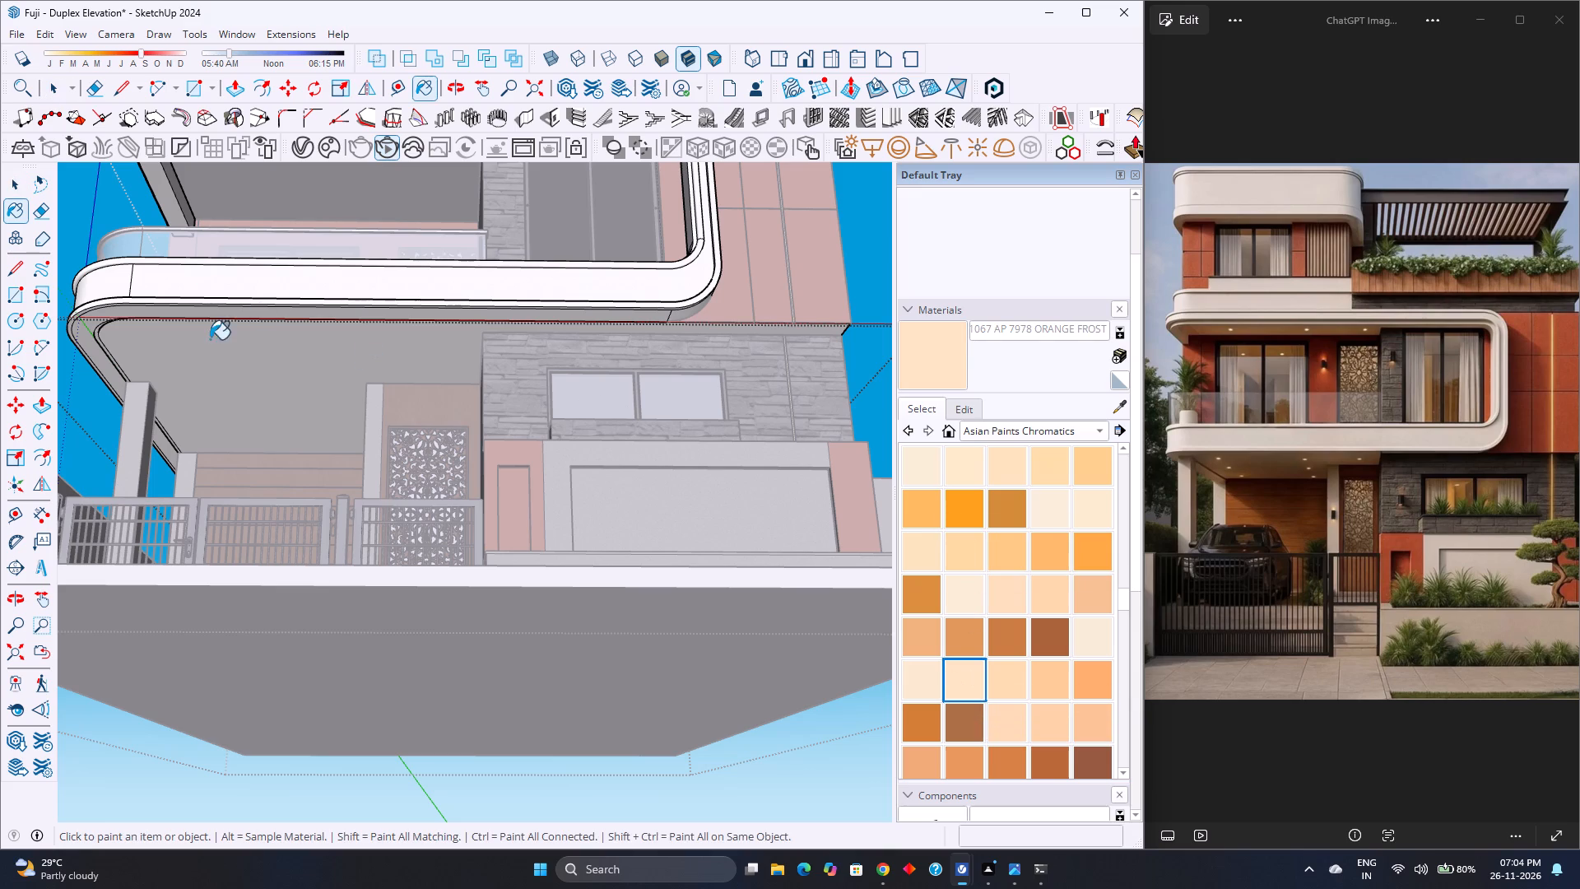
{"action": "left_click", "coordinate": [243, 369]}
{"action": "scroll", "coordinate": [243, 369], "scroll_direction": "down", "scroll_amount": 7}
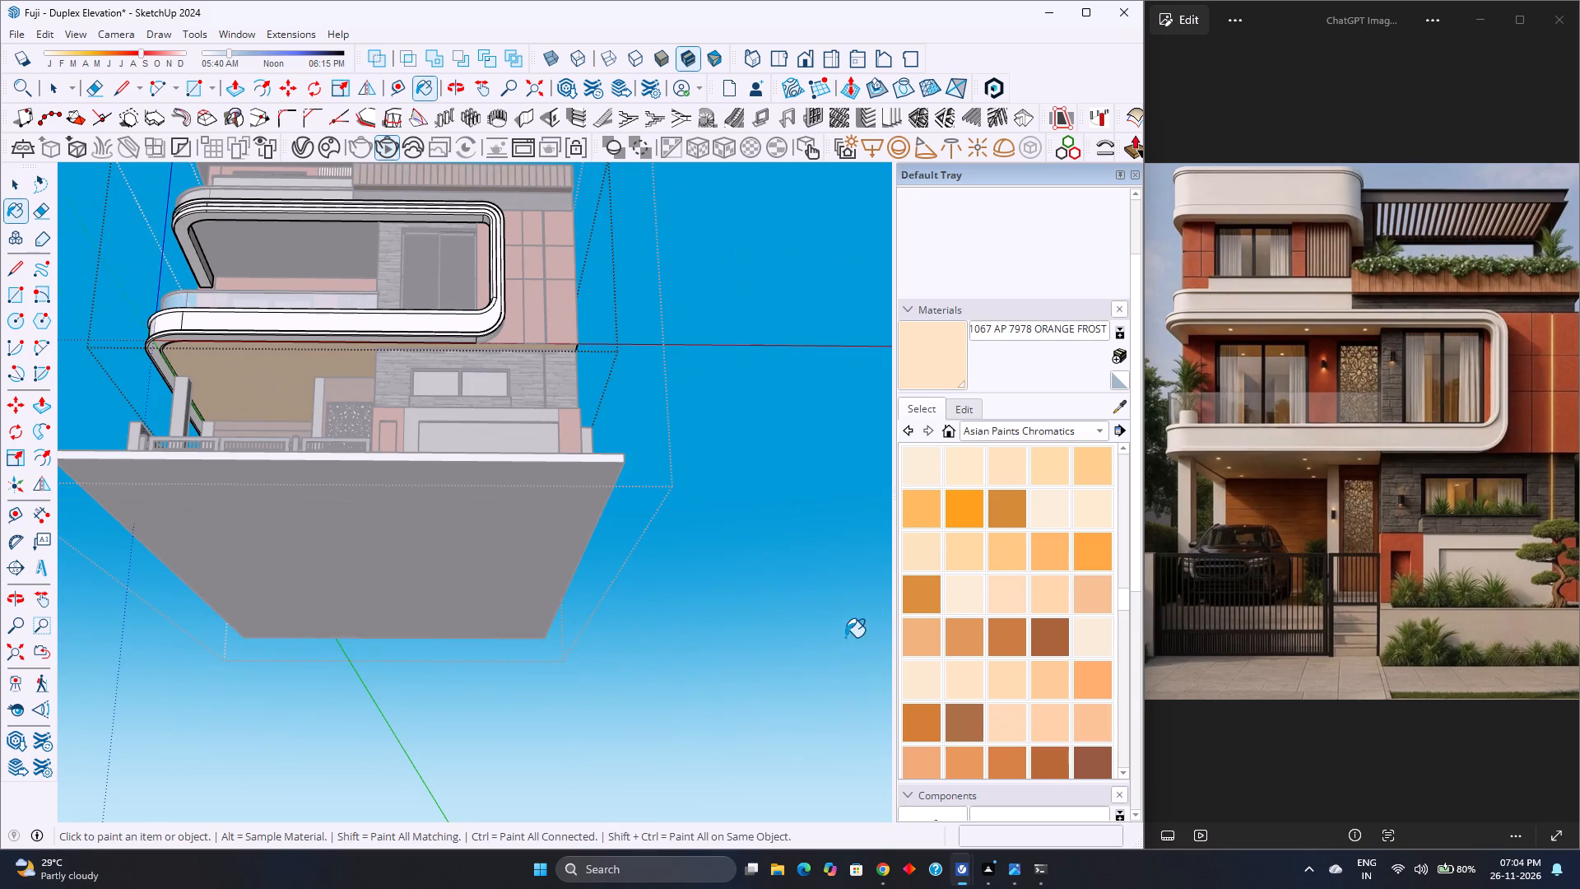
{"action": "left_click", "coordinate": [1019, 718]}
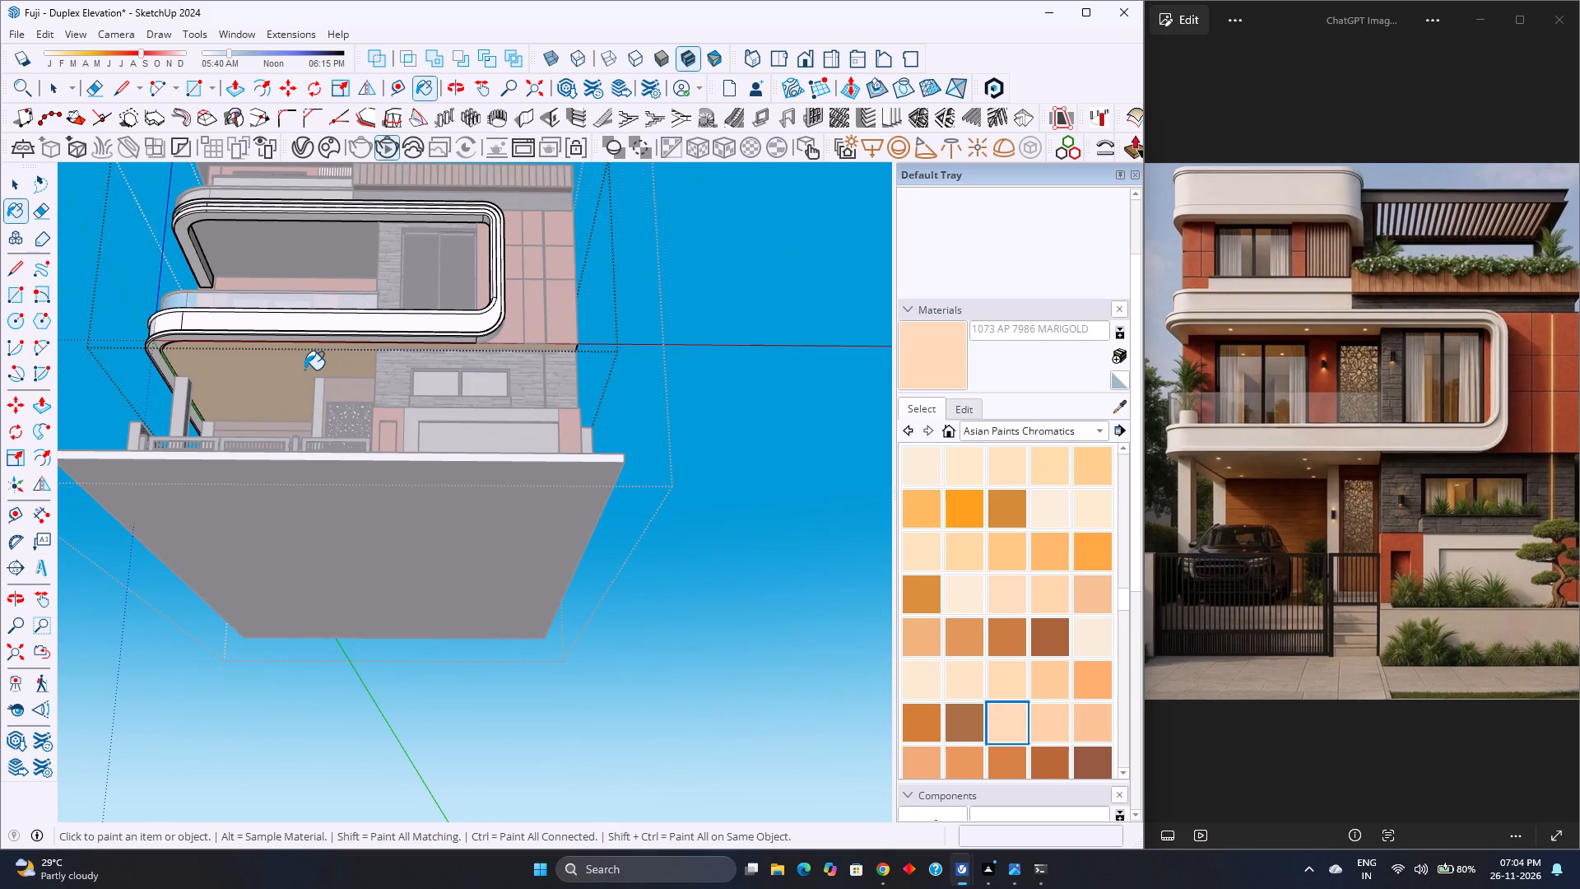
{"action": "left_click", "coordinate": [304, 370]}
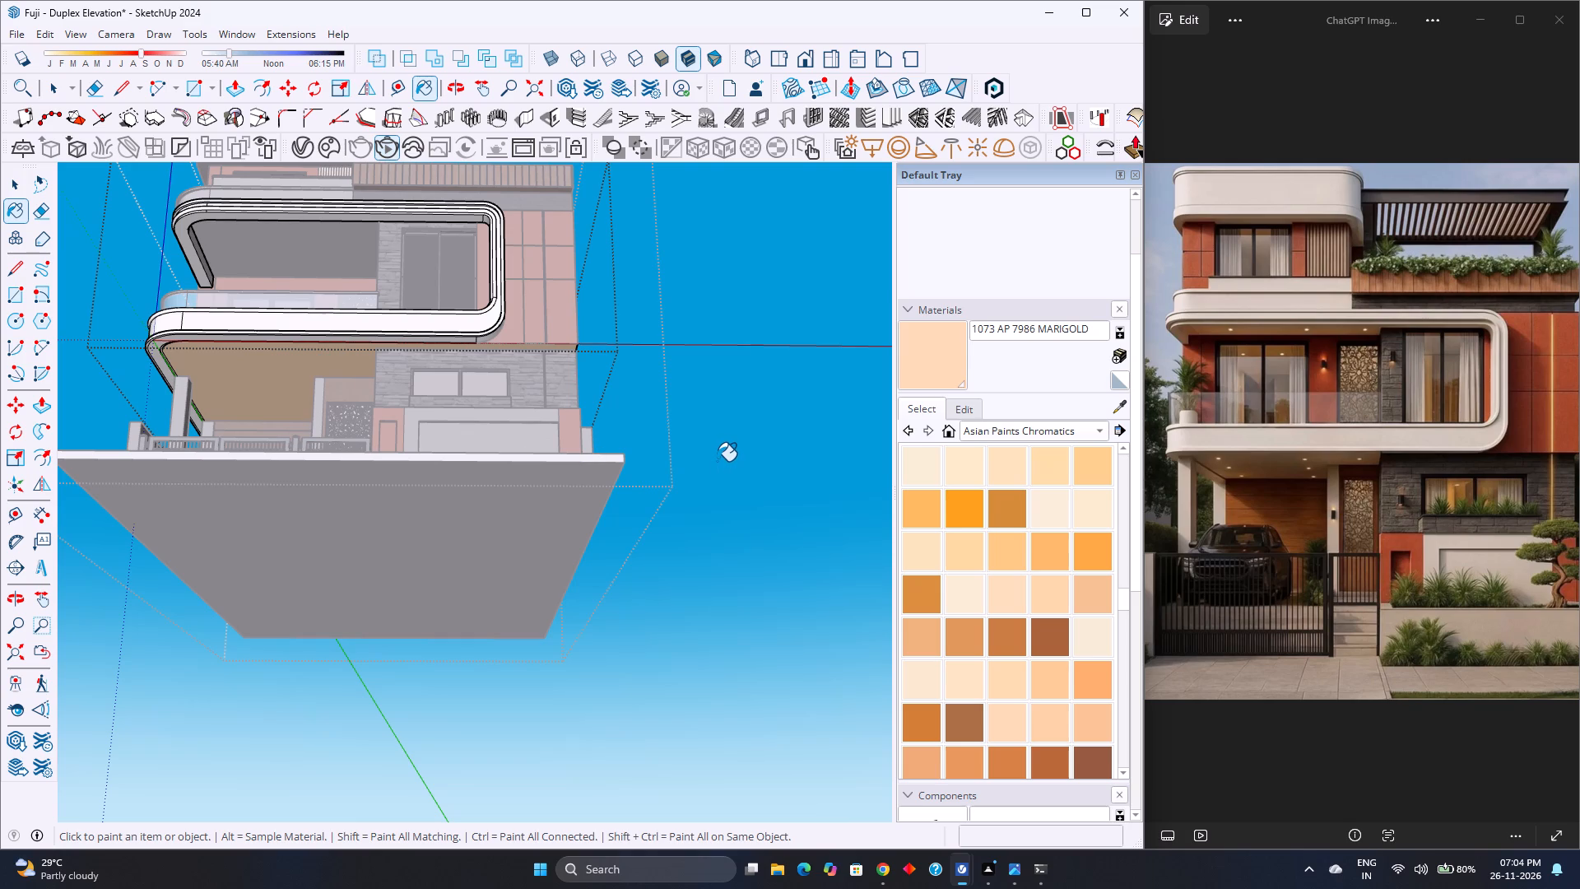
Find 1122 AP 7994 PEACH ROSE among the Asian Paints Chromatics swatches, paint the carport ceiling underside with it, and leave the group.
{"action": "scroll", "coordinate": [1031, 729], "scroll_direction": "down", "scroll_amount": 4}
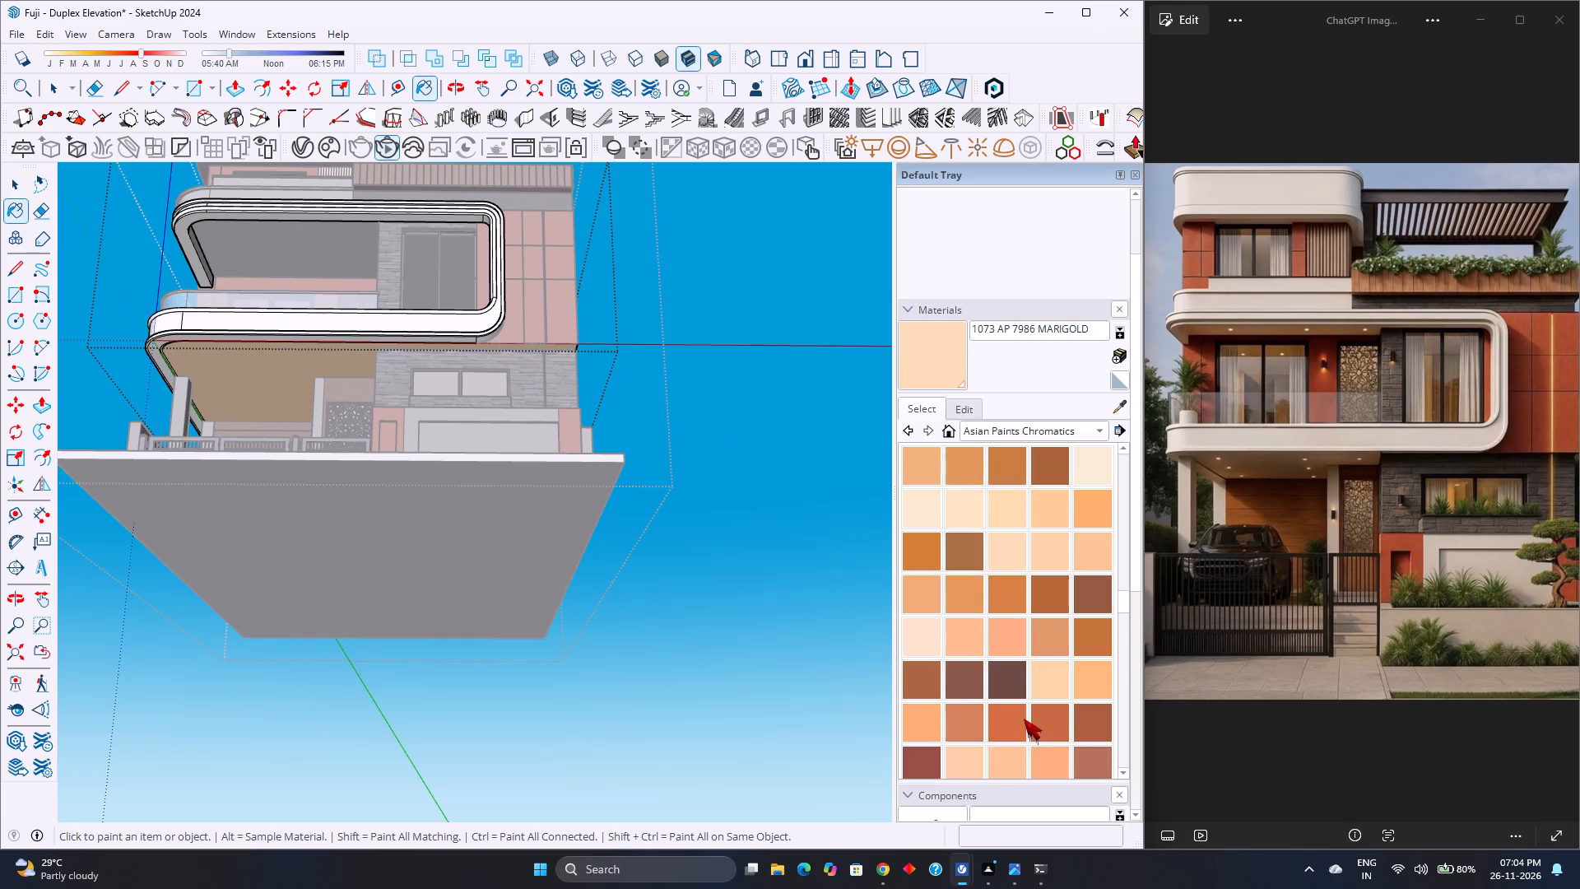
{"action": "scroll", "coordinate": [1024, 718], "scroll_direction": "down", "scroll_amount": 3}
{"action": "scroll", "coordinate": [951, 644], "scroll_direction": "down", "scroll_amount": 3}
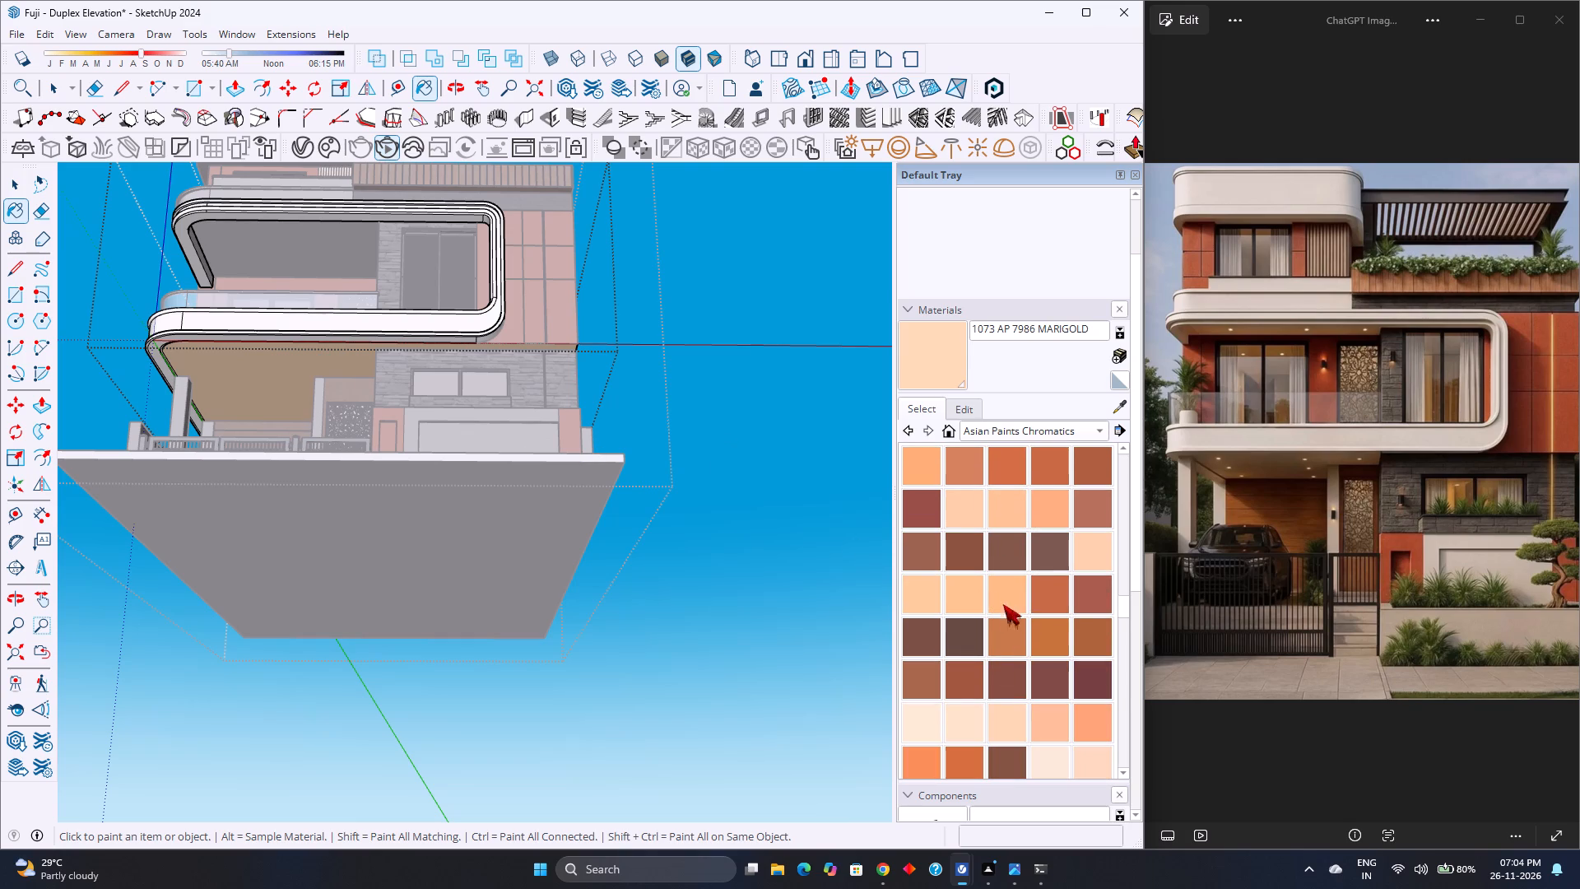
{"action": "left_click", "coordinate": [969, 722]}
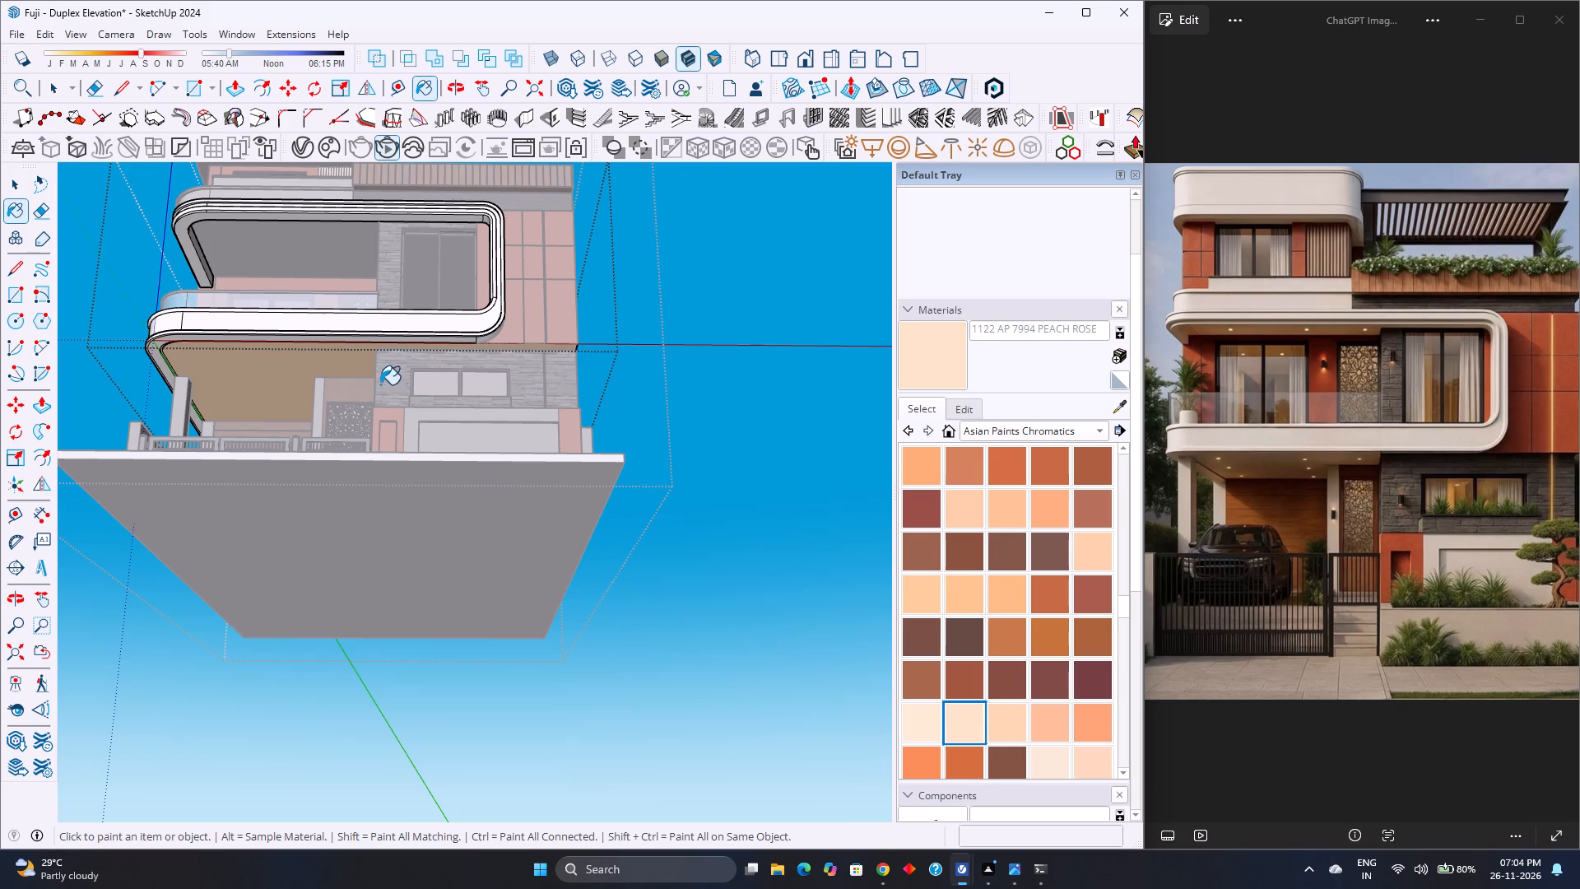
{"action": "left_click", "coordinate": [315, 360]}
{"action": "key", "text": "space"}
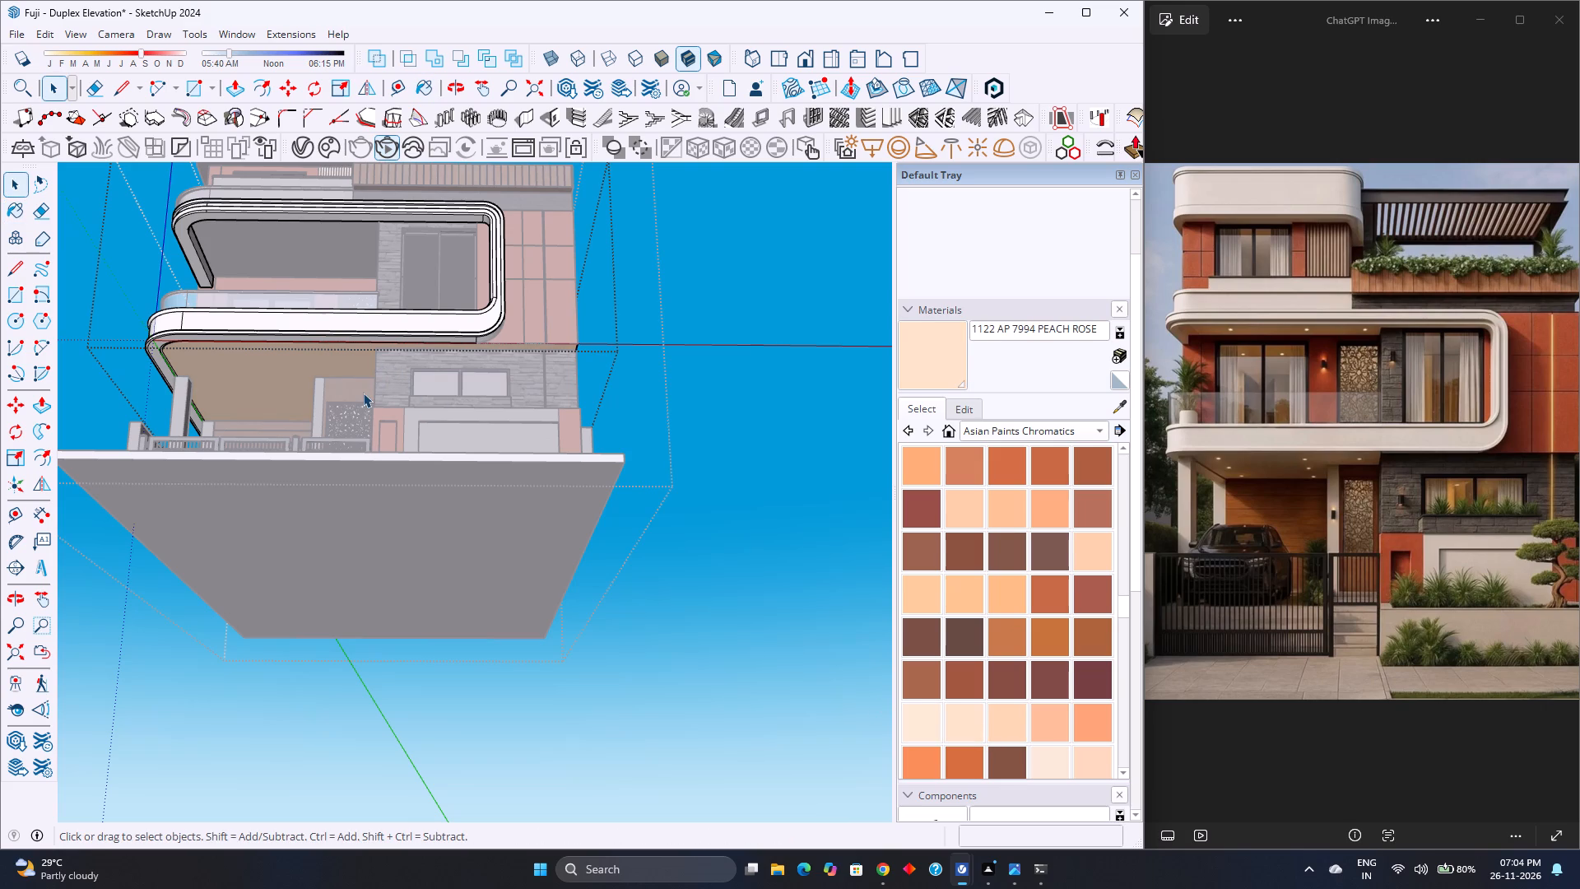
{"action": "left_click", "coordinate": [783, 474]}
Paint the ceiling underside above the first-floor balcony with 1122 AP 7994 PEACH ROSE and leave its group.
{"action": "double_click", "coordinate": [351, 244]}
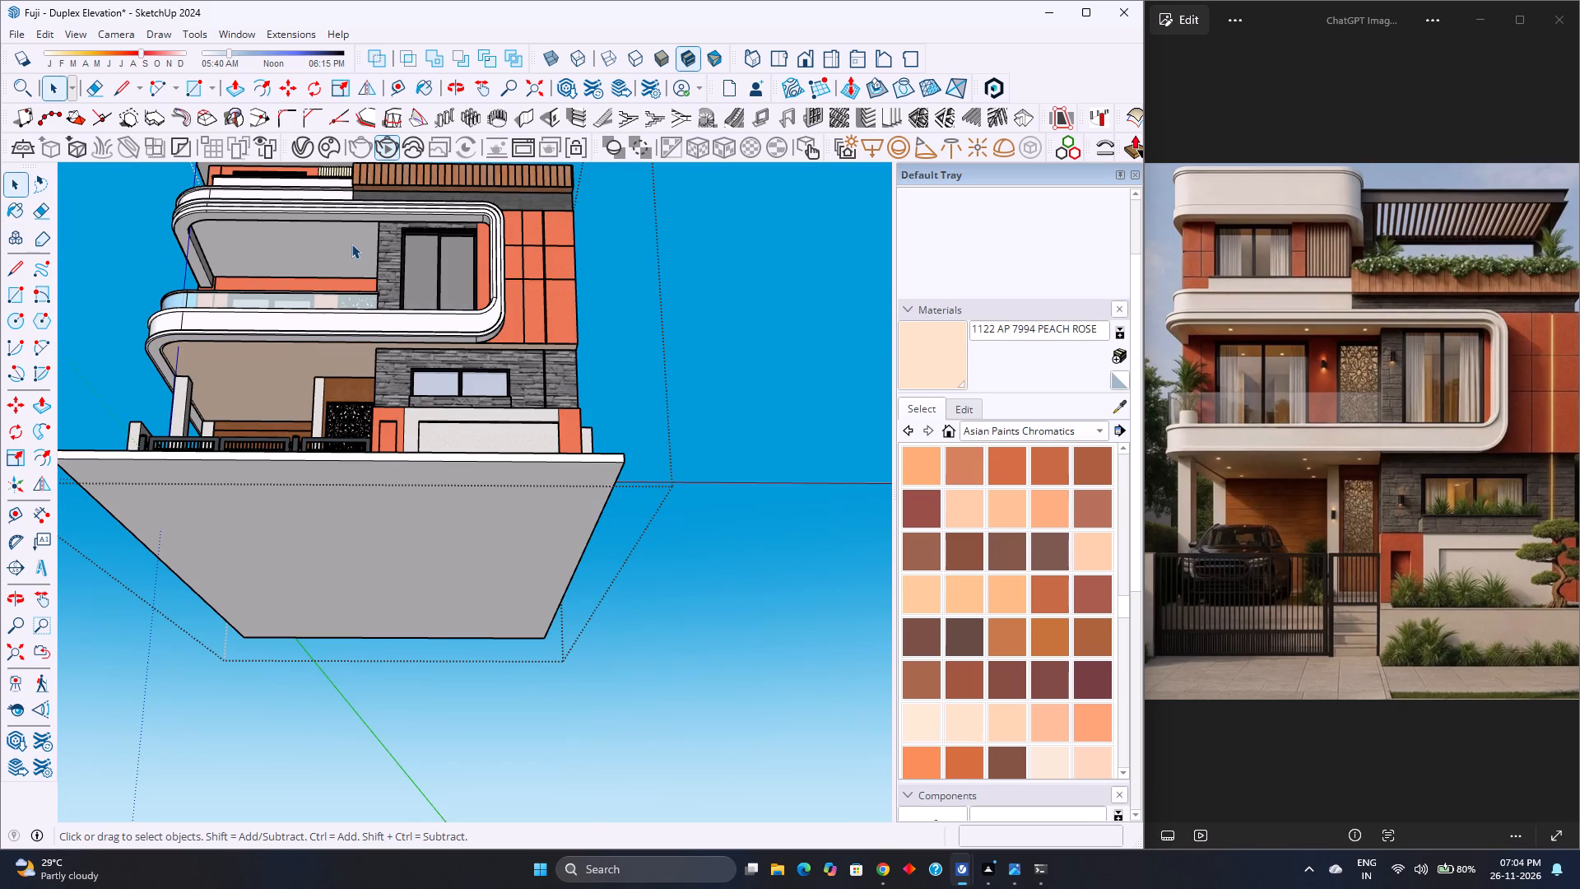
{"action": "scroll", "coordinate": [351, 244], "scroll_direction": "up", "scroll_amount": 2}
{"action": "left_click", "coordinate": [351, 244]}
{"action": "left_click", "coordinate": [956, 358]}
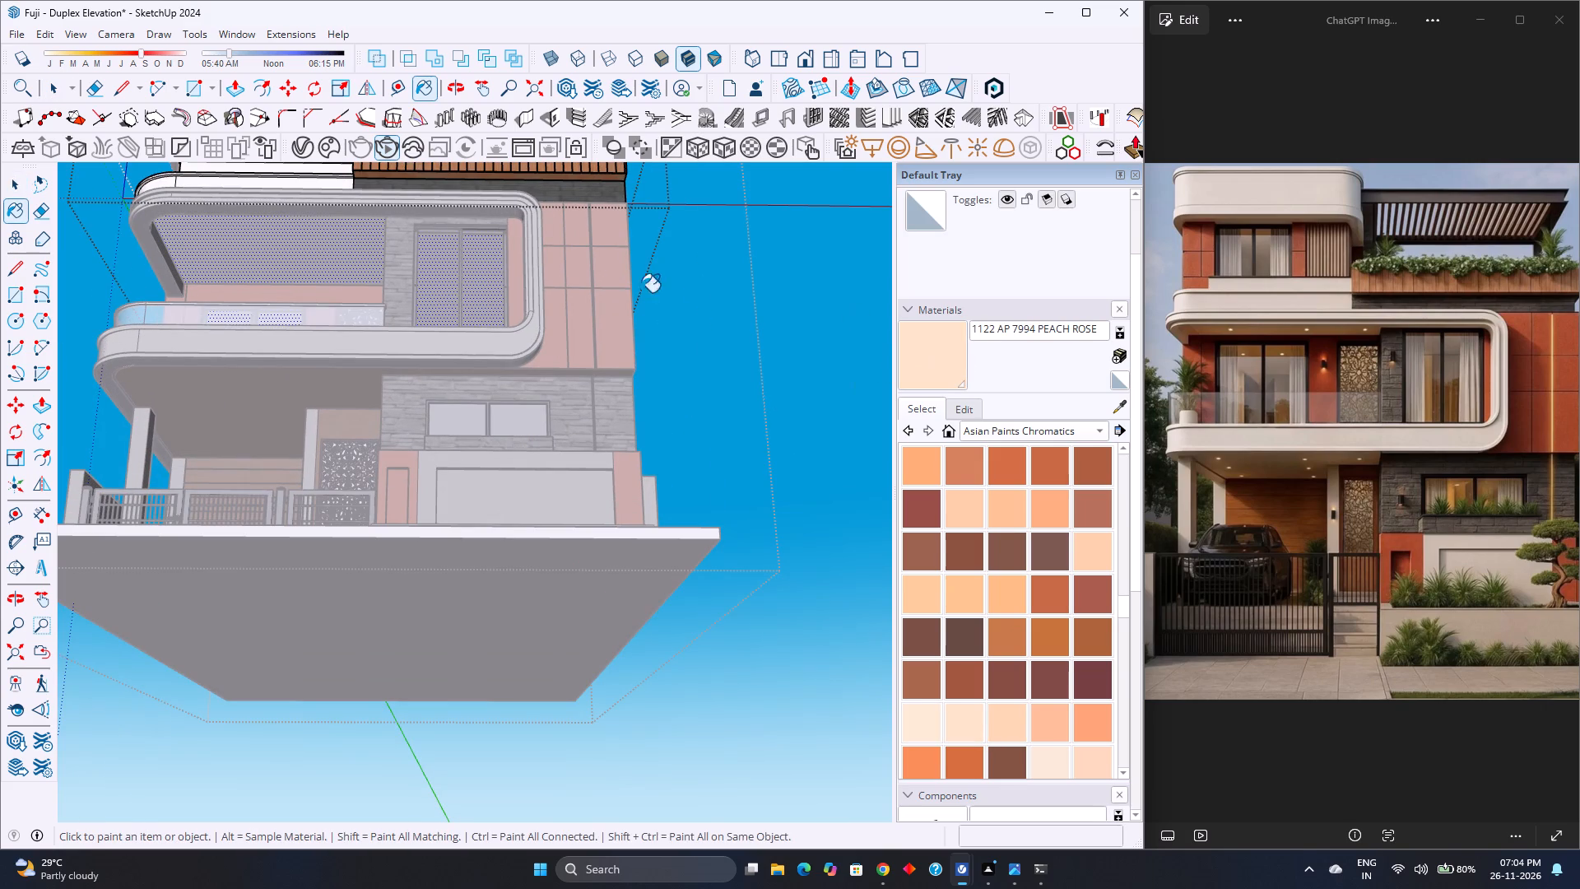
{"action": "left_click", "coordinate": [310, 258]}
{"action": "key", "text": "space"}
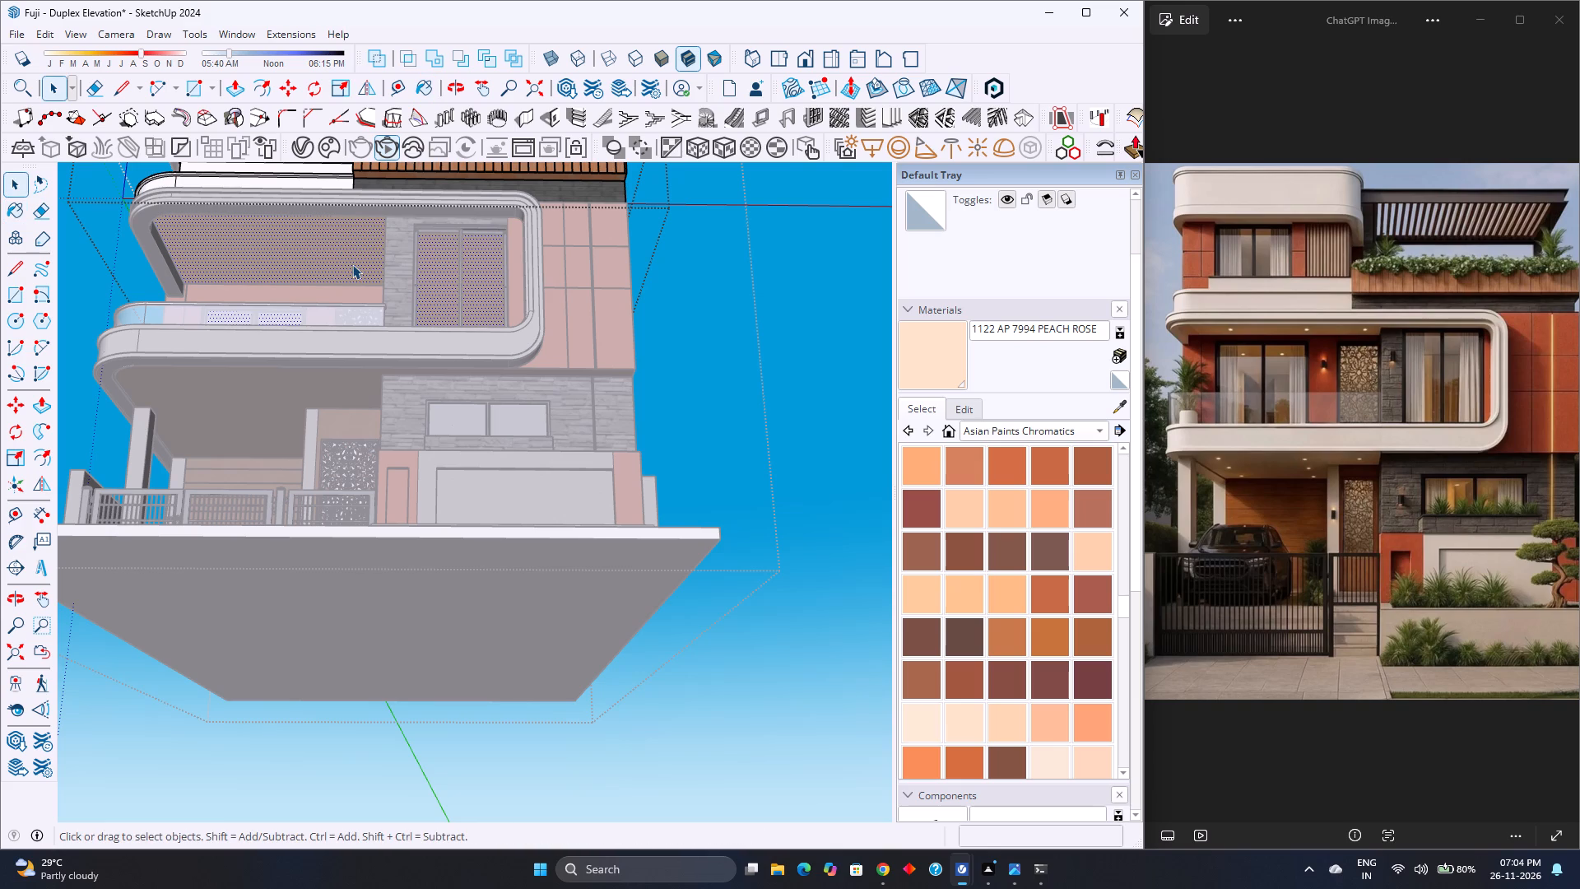
{"action": "left_click", "coordinate": [778, 444]}
Examine the painted ceiling undersides and the front facade, comparing them with the reference image.
{"action": "scroll", "coordinate": [775, 443], "scroll_direction": "down", "scroll_amount": 3}
{"action": "scroll", "coordinate": [560, 386], "scroll_direction": "down", "scroll_amount": 1}
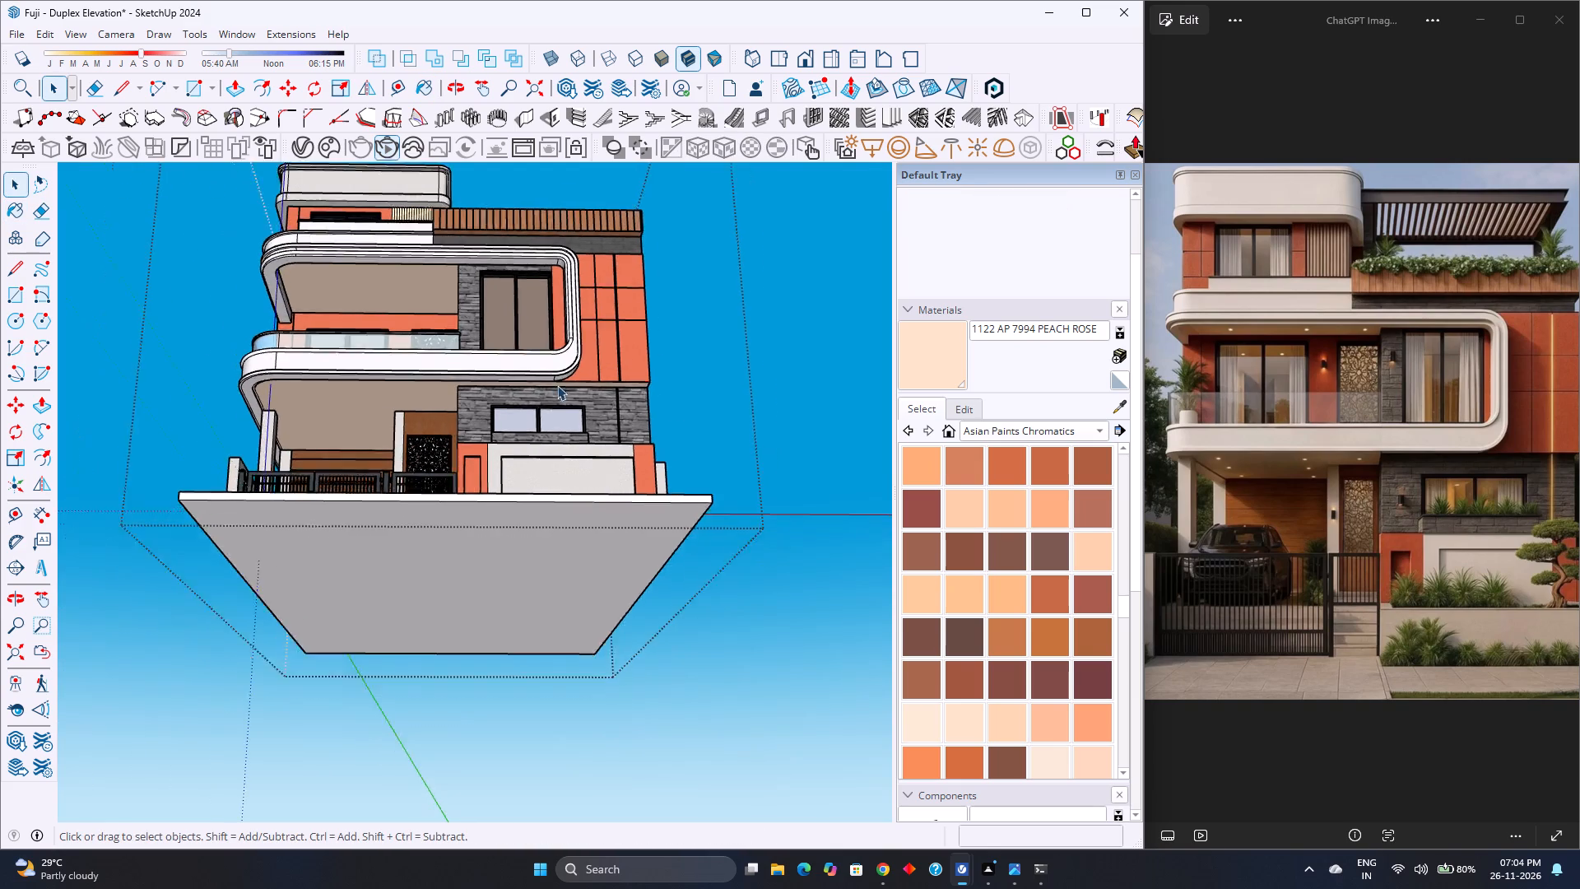
{"action": "scroll", "coordinate": [557, 384], "scroll_direction": "up", "scroll_amount": 2}
{"action": "middle_click_drag", "start_coordinate": [557, 384], "coordinate": [549, 482]}
{"action": "middle_click", "coordinate": [550, 482]}
{"action": "scroll", "coordinate": [551, 481], "scroll_direction": "down", "scroll_amount": 2}
{"action": "scroll", "coordinate": [551, 481], "scroll_direction": "up", "scroll_amount": 3}
{"action": "scroll", "coordinate": [552, 476], "scroll_direction": "down", "scroll_amount": 3}
{"action": "scroll", "coordinate": [552, 476], "scroll_direction": "up", "scroll_amount": 3}
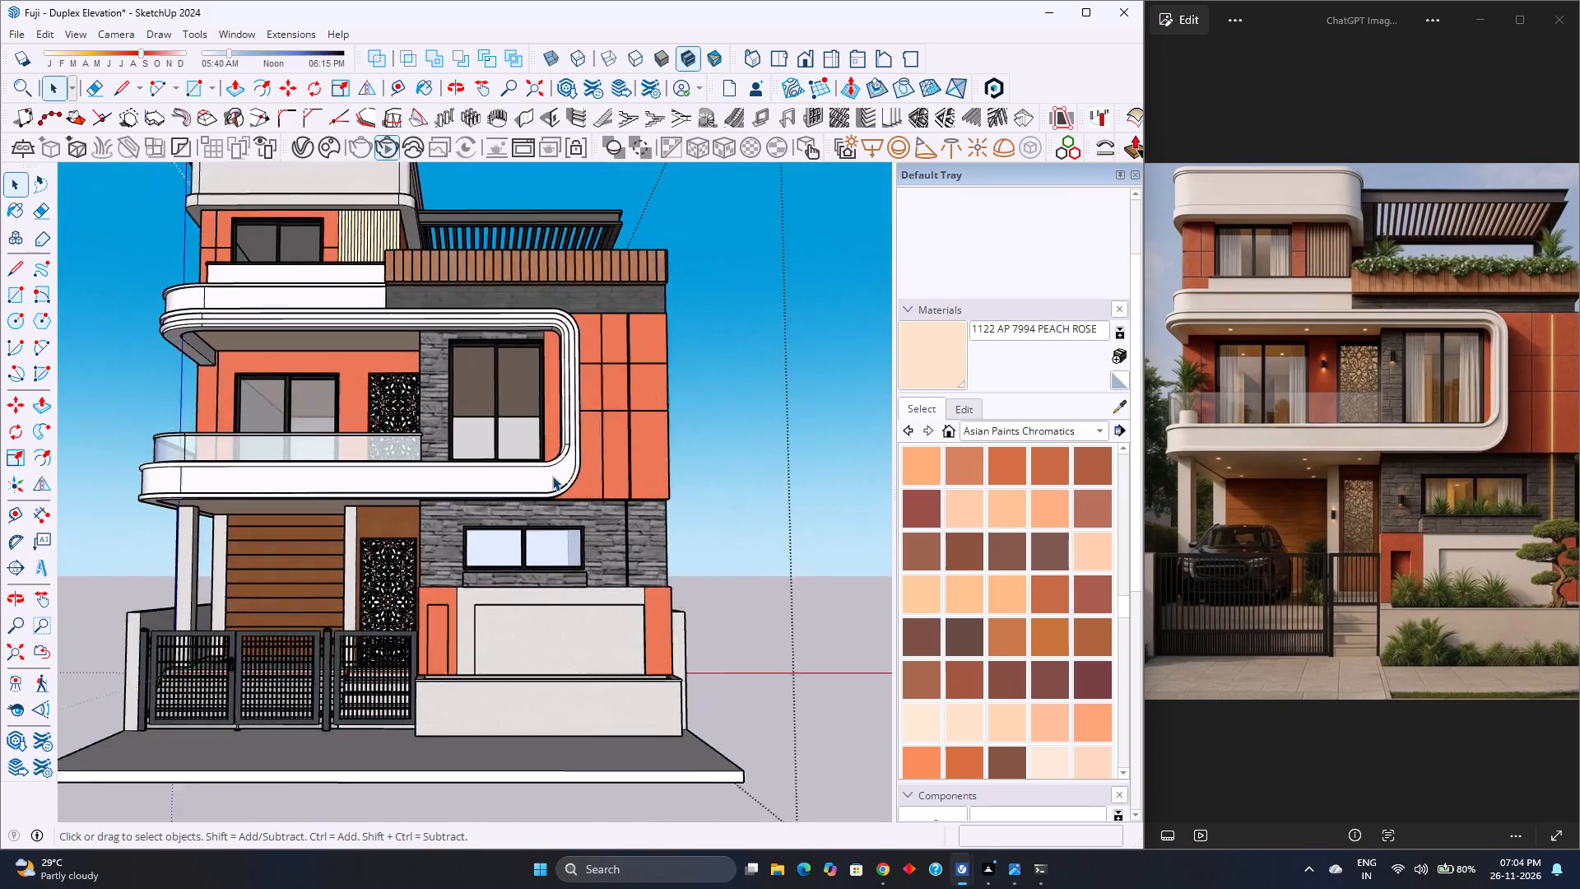
{"action": "scroll", "coordinate": [552, 474], "scroll_direction": "down", "scroll_amount": 3}
{"action": "scroll", "coordinate": [552, 474], "scroll_direction": "up", "scroll_amount": 3}
{"action": "scroll", "coordinate": [552, 473], "scroll_direction": "down", "scroll_amount": 3}
{"action": "scroll", "coordinate": [552, 473], "scroll_direction": "up", "scroll_amount": 3}
{"action": "scroll", "coordinate": [552, 473], "scroll_direction": "down", "scroll_amount": 3}
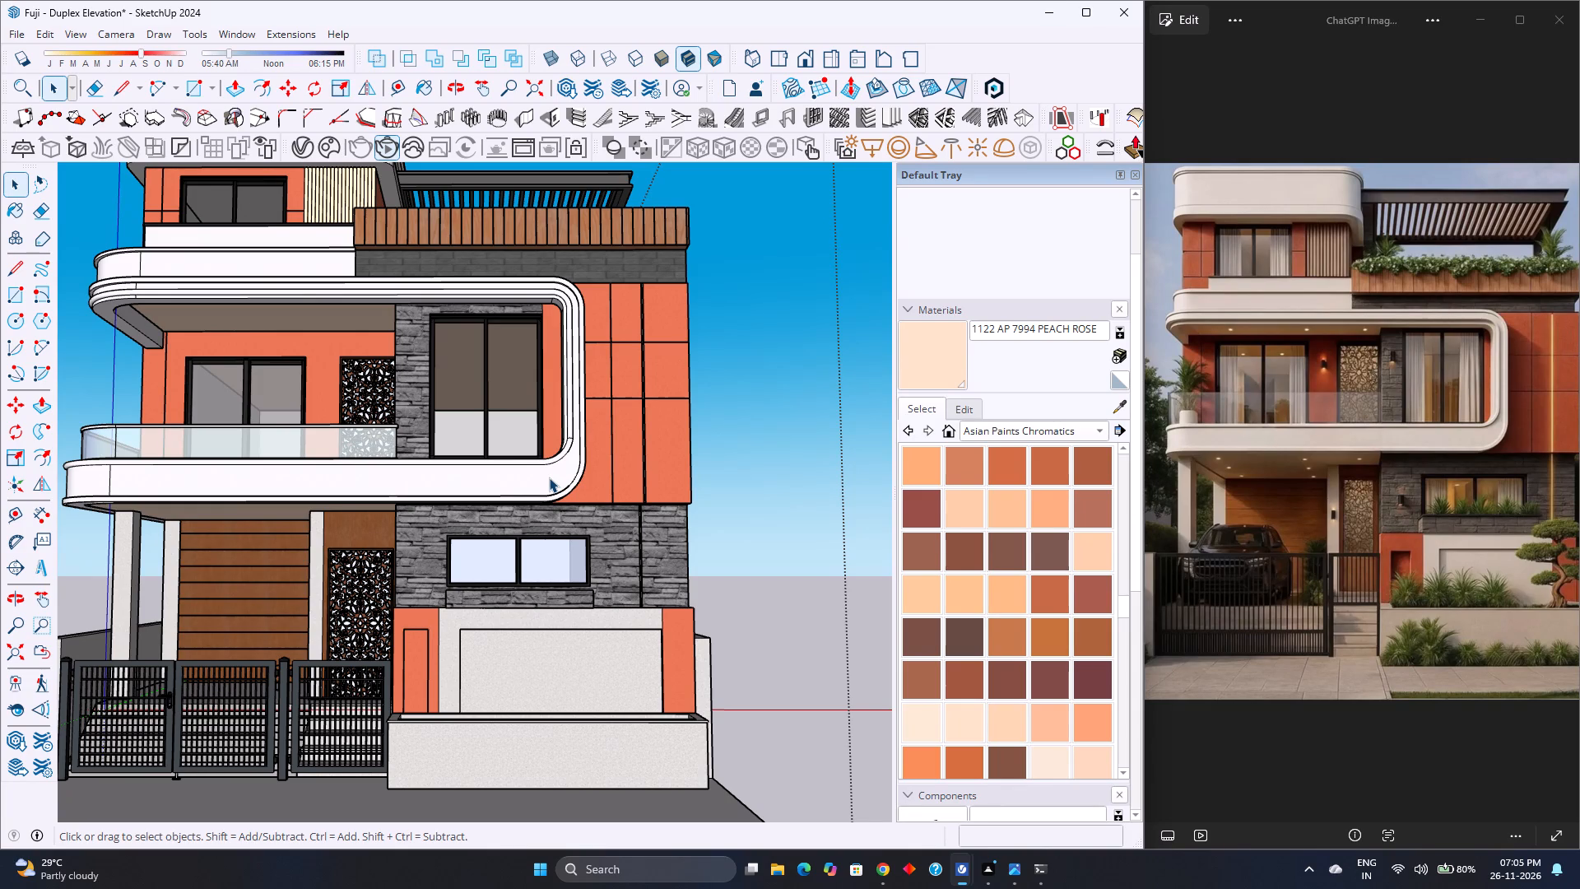
{"action": "scroll", "coordinate": [551, 472], "scroll_direction": "down", "scroll_amount": 4}
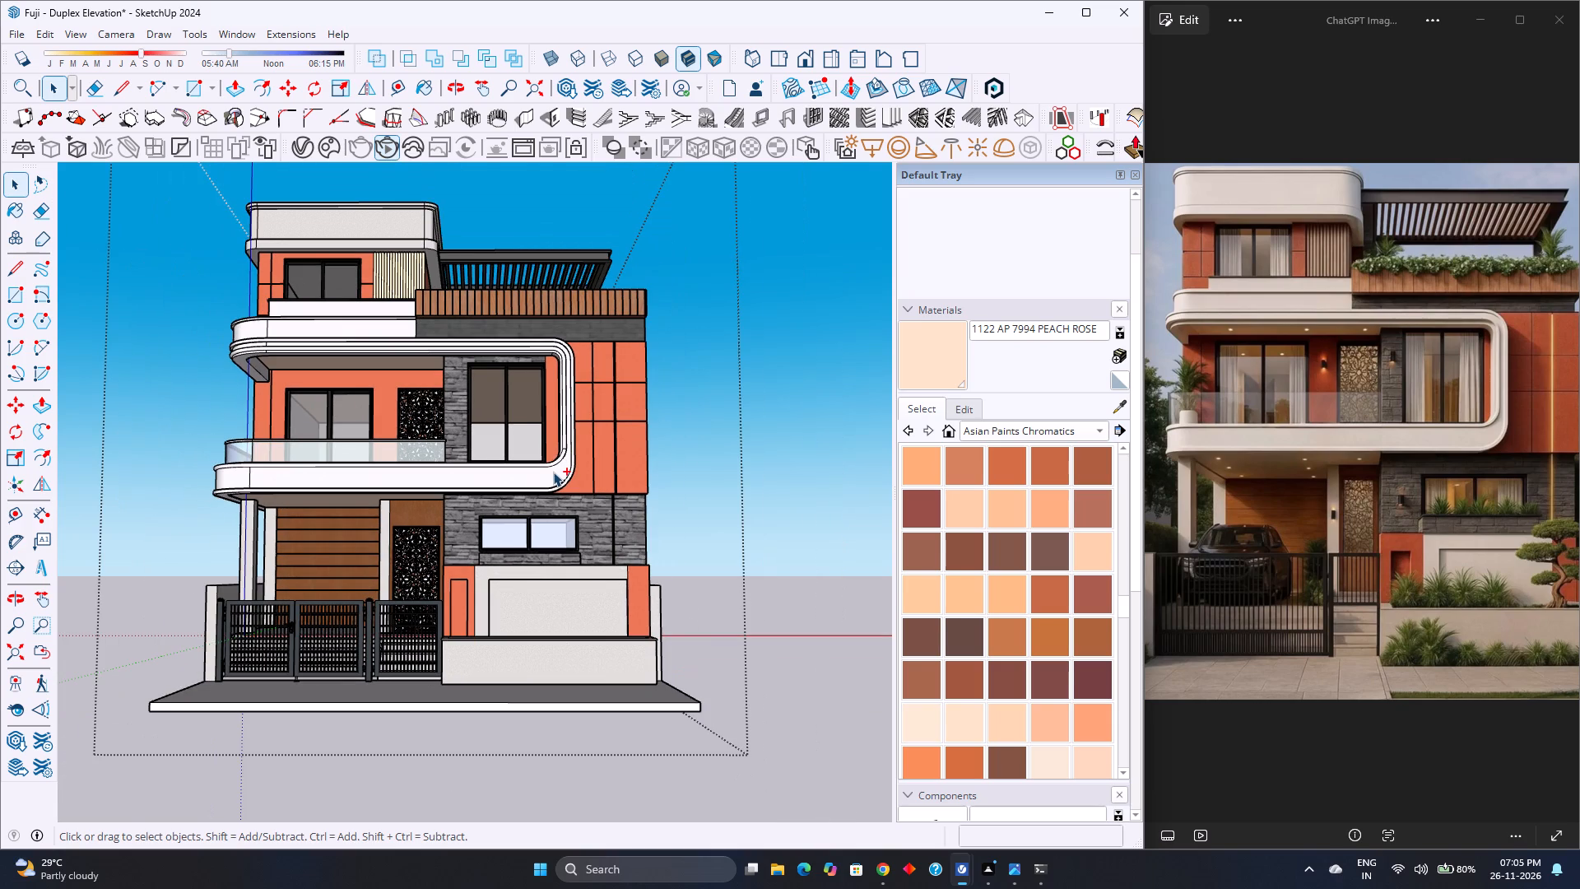
Save the duplex elevation model.
{"action": "key", "text": "ctrl+s"}
Examine the upper-floor facade, fluted panel, balcony frame and side walls up close and from an angle.
{"action": "scroll", "coordinate": [596, 375], "scroll_direction": "down", "scroll_amount": 4}
{"action": "scroll", "coordinate": [530, 336], "scroll_direction": "up", "scroll_amount": 3}
{"action": "scroll", "coordinate": [388, 287], "scroll_direction": "up", "scroll_amount": 9}
{"action": "scroll", "coordinate": [404, 407], "scroll_direction": "up", "scroll_amount": 2}
{"action": "scroll", "coordinate": [421, 433], "scroll_direction": "down", "scroll_amount": 4}
{"action": "scroll", "coordinate": [665, 382], "scroll_direction": "up", "scroll_amount": 5}
{"action": "middle_click_drag", "start_coordinate": [665, 382], "coordinate": [245, 486]}
{"action": "scroll", "coordinate": [244, 486], "scroll_direction": "down", "scroll_amount": 4}
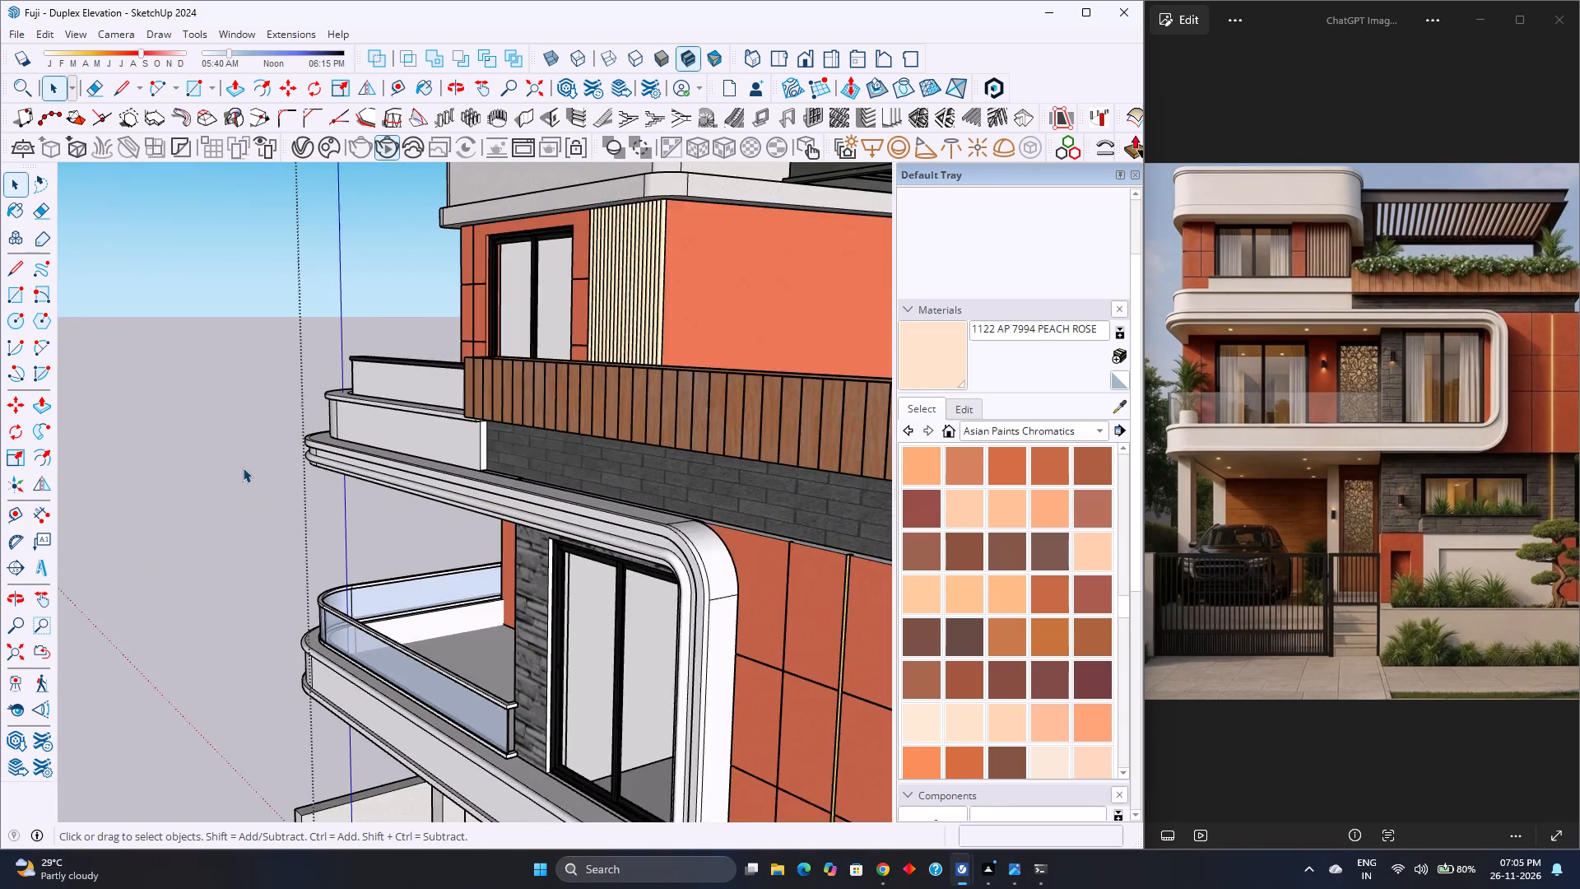
{"action": "scroll", "coordinate": [243, 468], "scroll_direction": "down", "scroll_amount": 3}
{"action": "middle_click_drag", "start_coordinate": [259, 468], "coordinate": [474, 504]}
{"action": "middle_click", "coordinate": [474, 504]}
{"action": "scroll", "coordinate": [379, 392], "scroll_direction": "down", "scroll_amount": 6}
{"action": "scroll", "coordinate": [479, 398], "scroll_direction": "down", "scroll_amount": 4}
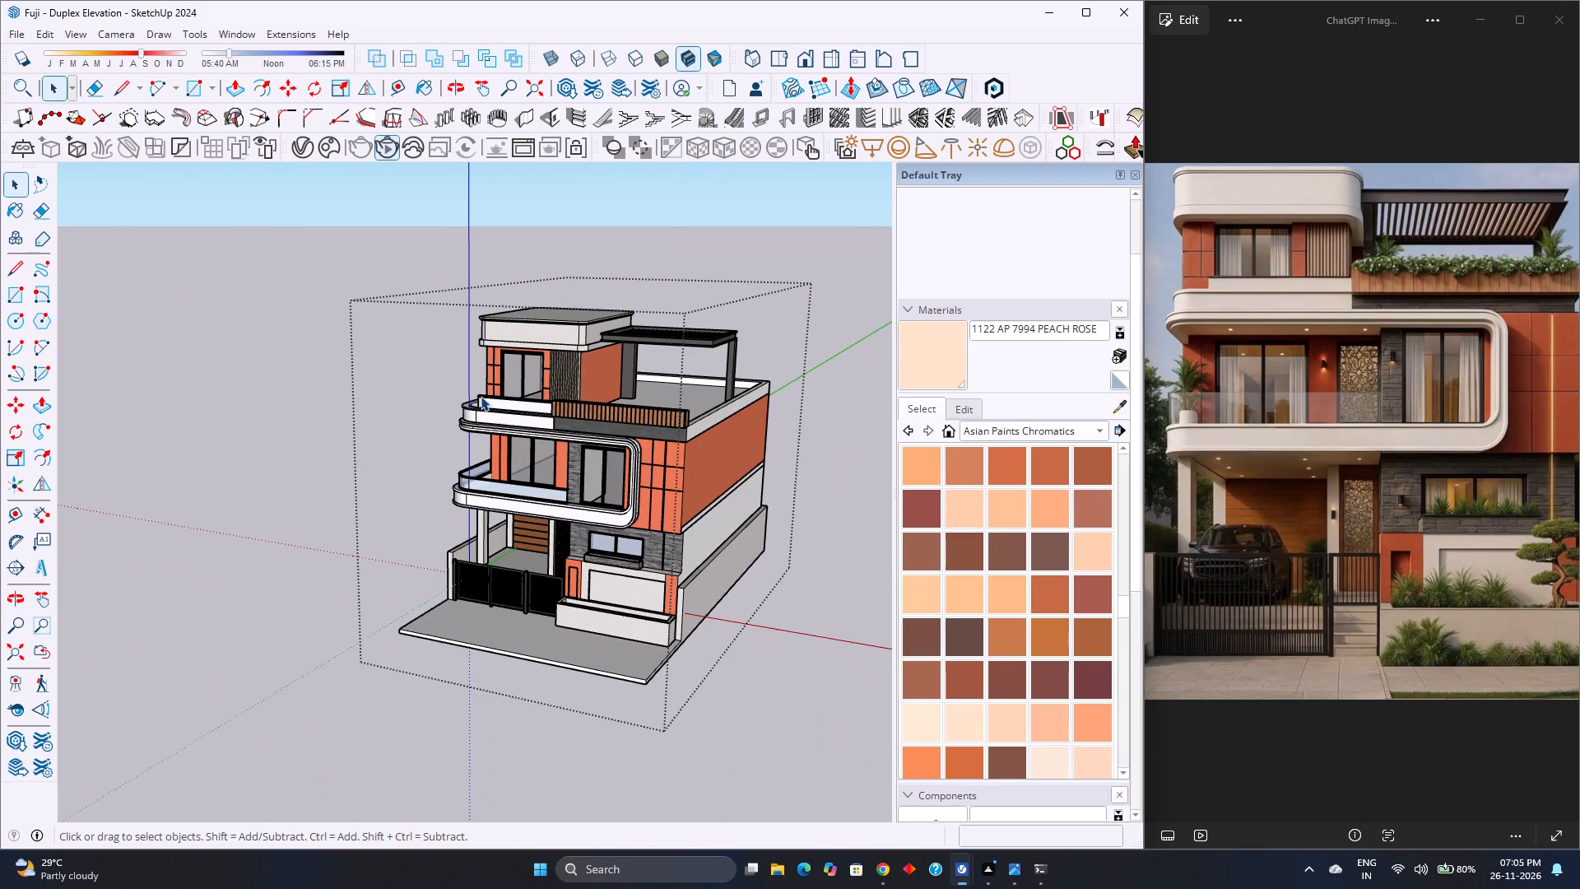
Fit the whole duplex in the standard front view and compare its finishes with the reference image.
{"action": "left_click", "coordinate": [809, 58]}
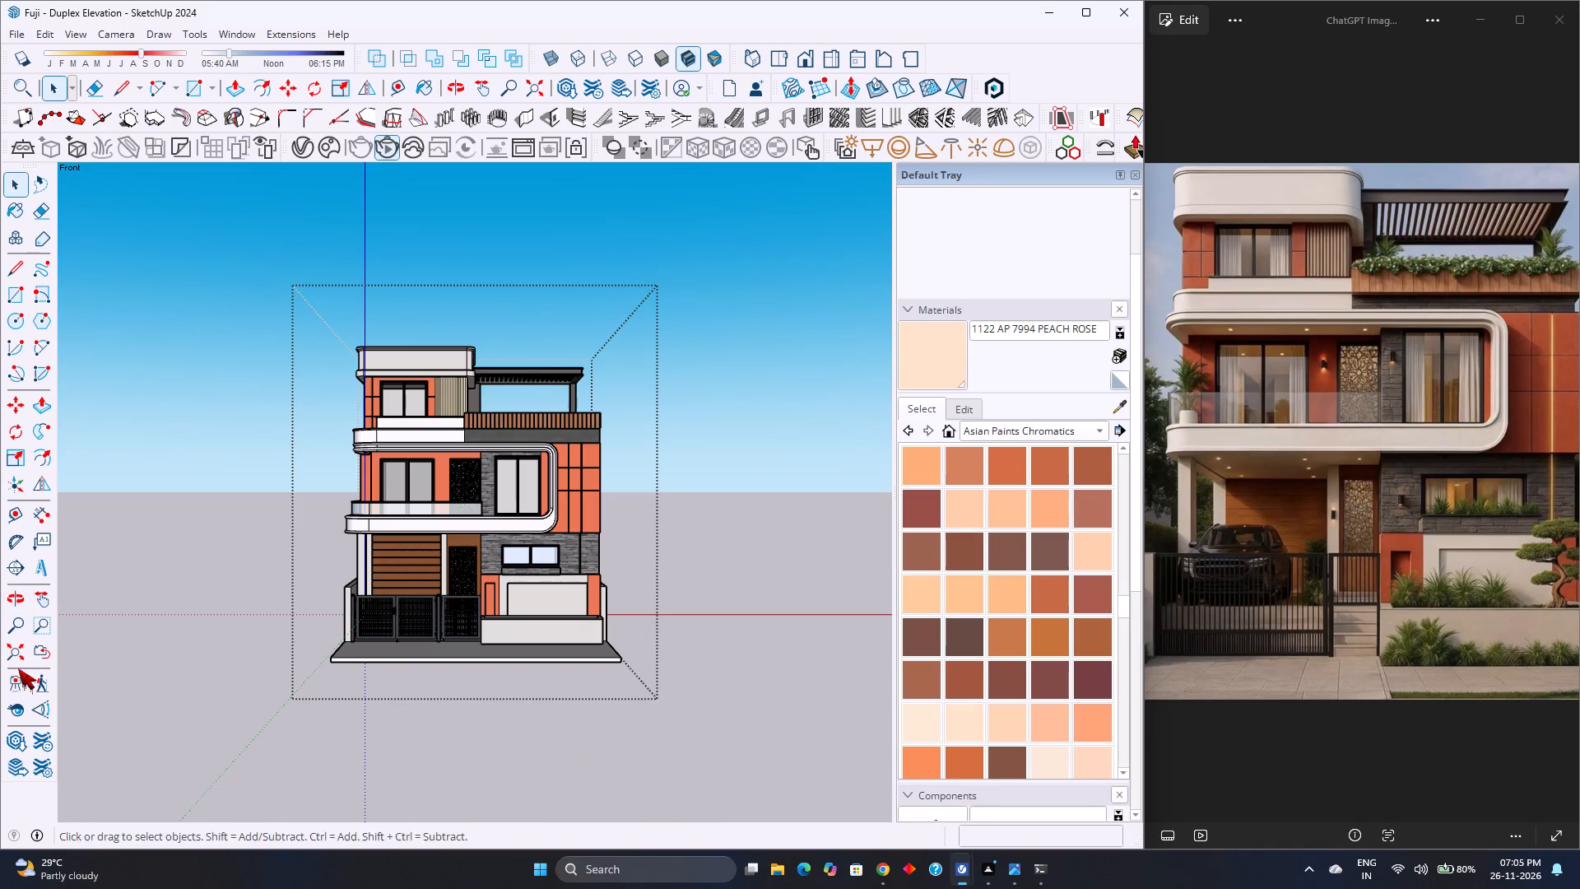
{"action": "left_click", "coordinate": [16, 656]}
{"action": "scroll", "coordinate": [479, 498], "scroll_direction": "down", "scroll_amount": 4}
{"action": "scroll", "coordinate": [479, 498], "scroll_direction": "up", "scroll_amount": 3}
{"action": "scroll", "coordinate": [479, 498], "scroll_direction": "down", "scroll_amount": 3}
{"action": "scroll", "coordinate": [479, 498], "scroll_direction": "up", "scroll_amount": 2}
{"action": "scroll", "coordinate": [479, 498], "scroll_direction": "down", "scroll_amount": 3}
{"action": "scroll", "coordinate": [479, 498], "scroll_direction": "up", "scroll_amount": 3}
{"action": "scroll", "coordinate": [479, 498], "scroll_direction": "down", "scroll_amount": 3}
{"action": "scroll", "coordinate": [479, 498], "scroll_direction": "up", "scroll_amount": 3}
{"action": "scroll", "coordinate": [479, 498], "scroll_direction": "down", "scroll_amount": 3}
{"action": "scroll", "coordinate": [479, 497], "scroll_direction": "up", "scroll_amount": 3}
{"action": "scroll", "coordinate": [479, 497], "scroll_direction": "down", "scroll_amount": 4}
{"action": "scroll", "coordinate": [479, 497], "scroll_direction": "up", "scroll_amount": 4}
{"action": "scroll", "coordinate": [479, 497], "scroll_direction": "down", "scroll_amount": 4}
{"action": "scroll", "coordinate": [479, 497], "scroll_direction": "up", "scroll_amount": 4}
{"action": "scroll", "coordinate": [479, 497], "scroll_direction": "down", "scroll_amount": 4}
{"action": "scroll", "coordinate": [479, 496], "scroll_direction": "up", "scroll_amount": 2}
{"action": "scroll", "coordinate": [479, 494], "scroll_direction": "down", "scroll_amount": 3}
{"action": "scroll", "coordinate": [479, 494], "scroll_direction": "up", "scroll_amount": 3}
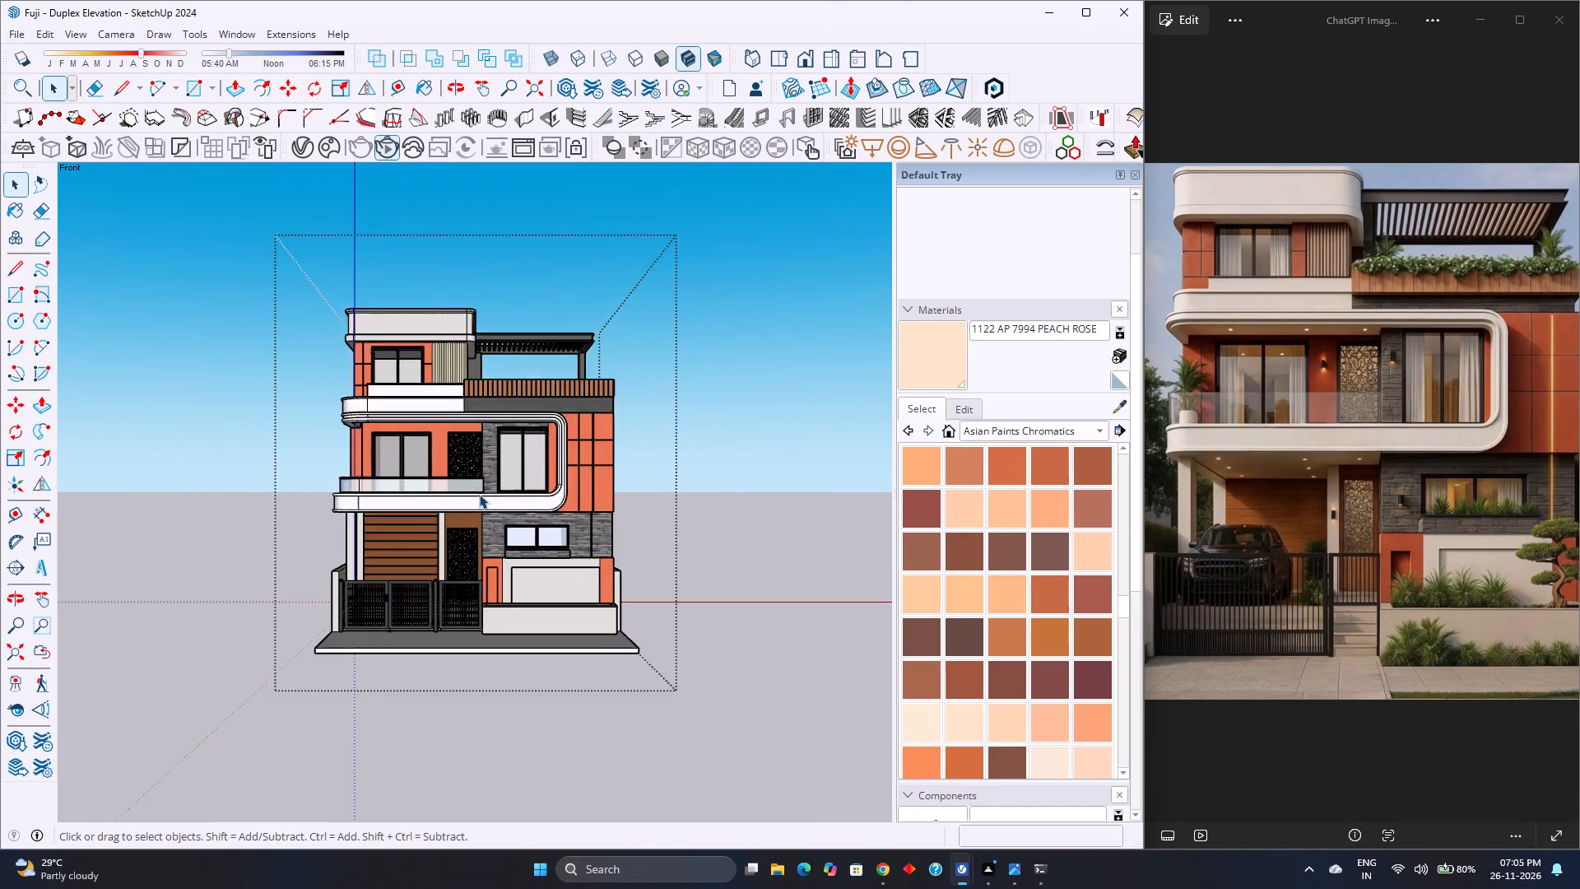
{"action": "scroll", "coordinate": [479, 494], "scroll_direction": "down", "scroll_amount": 4}
{"action": "scroll", "coordinate": [479, 494], "scroll_direction": "up", "scroll_amount": 5}
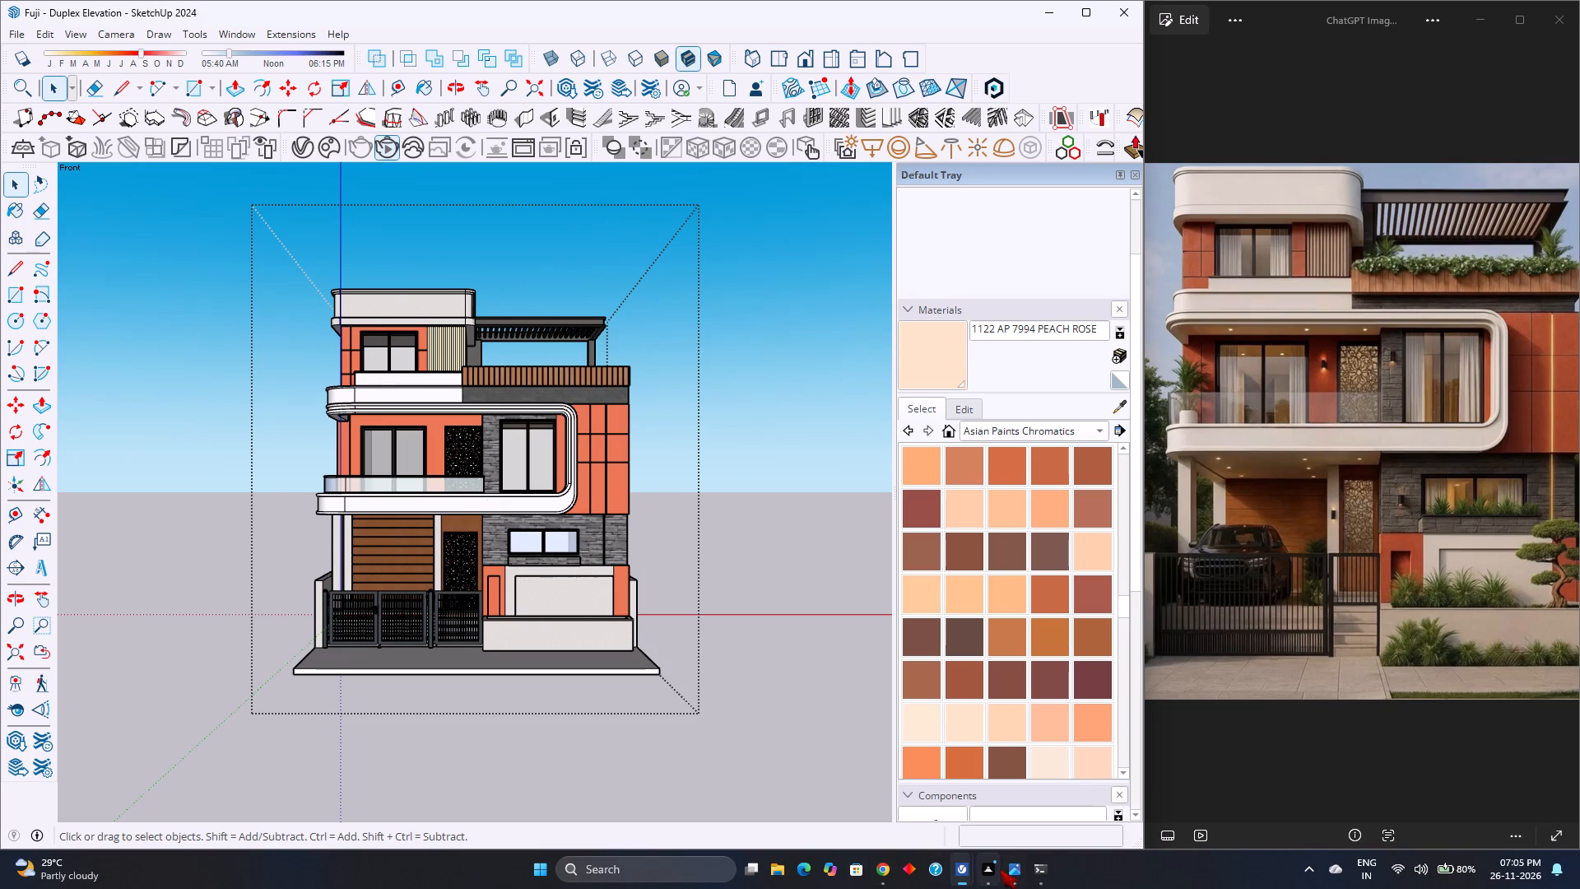
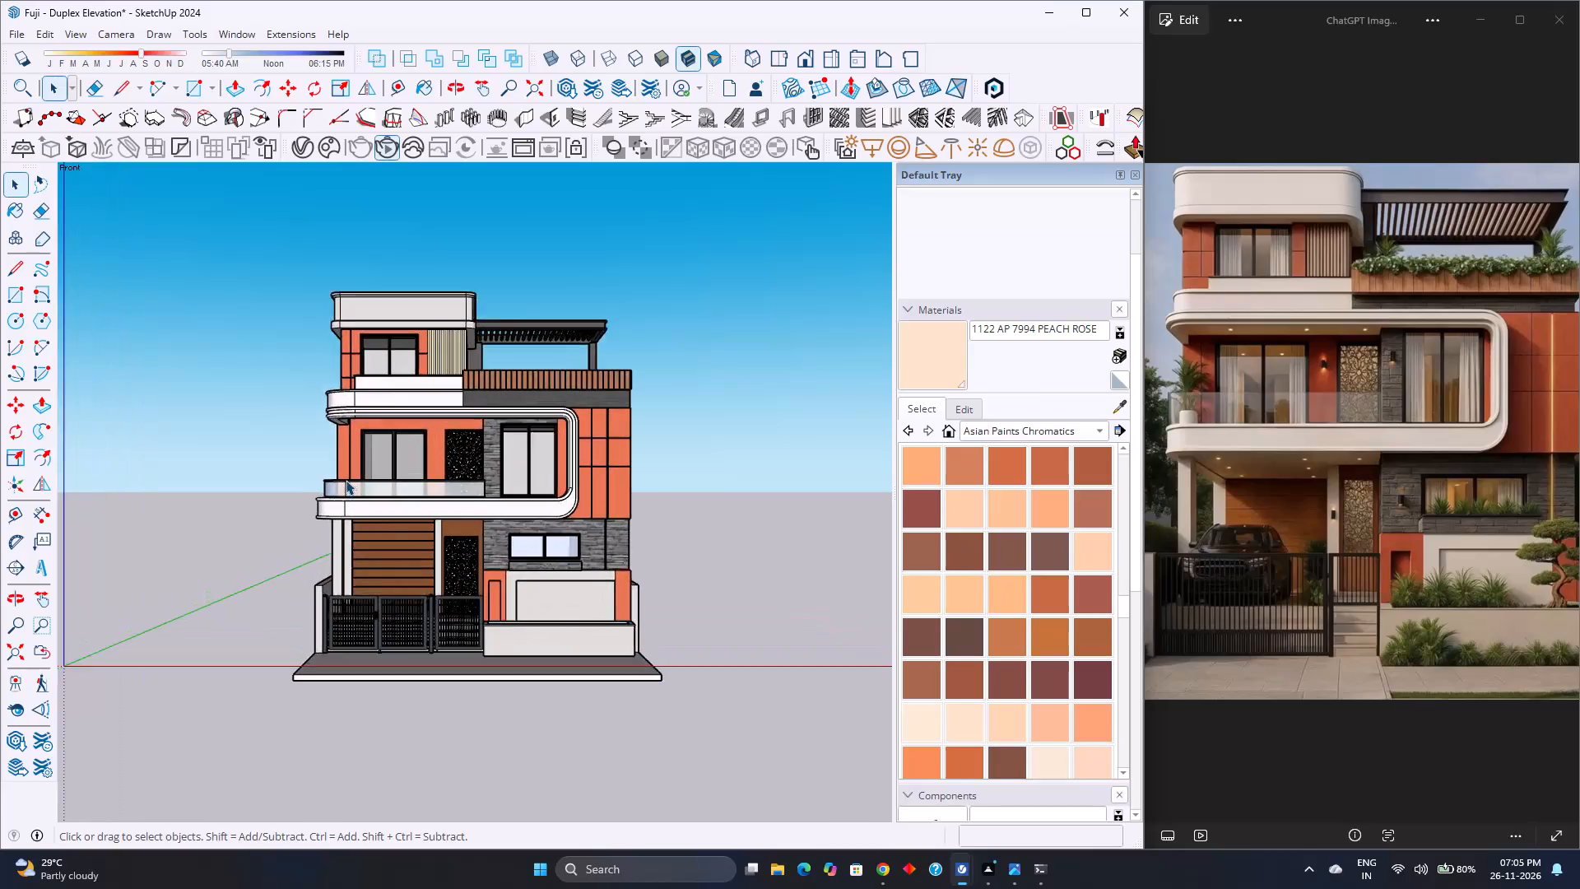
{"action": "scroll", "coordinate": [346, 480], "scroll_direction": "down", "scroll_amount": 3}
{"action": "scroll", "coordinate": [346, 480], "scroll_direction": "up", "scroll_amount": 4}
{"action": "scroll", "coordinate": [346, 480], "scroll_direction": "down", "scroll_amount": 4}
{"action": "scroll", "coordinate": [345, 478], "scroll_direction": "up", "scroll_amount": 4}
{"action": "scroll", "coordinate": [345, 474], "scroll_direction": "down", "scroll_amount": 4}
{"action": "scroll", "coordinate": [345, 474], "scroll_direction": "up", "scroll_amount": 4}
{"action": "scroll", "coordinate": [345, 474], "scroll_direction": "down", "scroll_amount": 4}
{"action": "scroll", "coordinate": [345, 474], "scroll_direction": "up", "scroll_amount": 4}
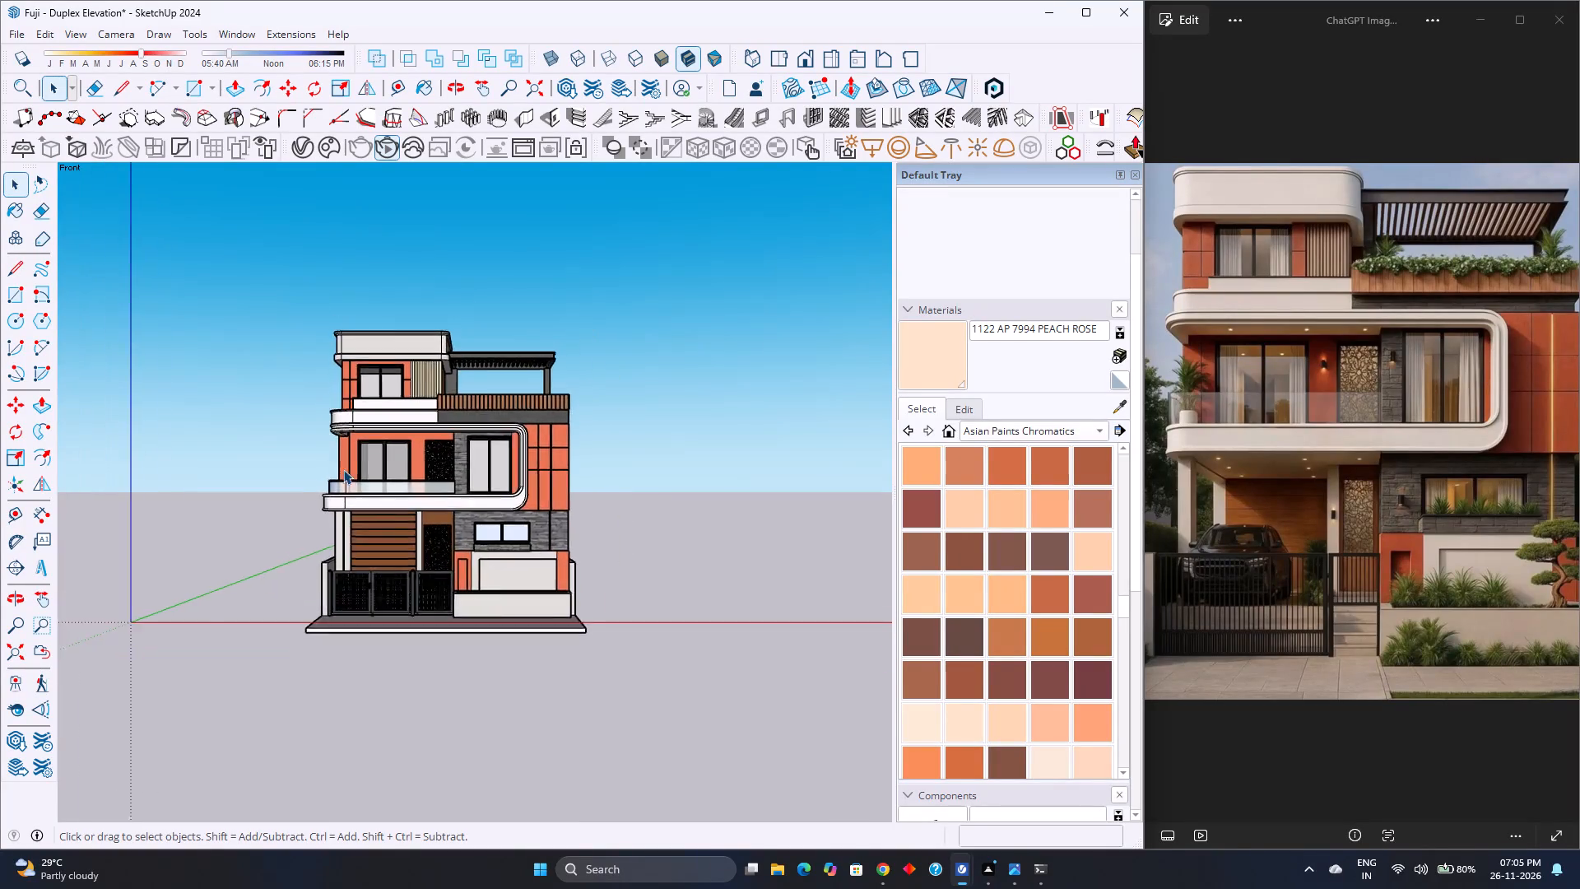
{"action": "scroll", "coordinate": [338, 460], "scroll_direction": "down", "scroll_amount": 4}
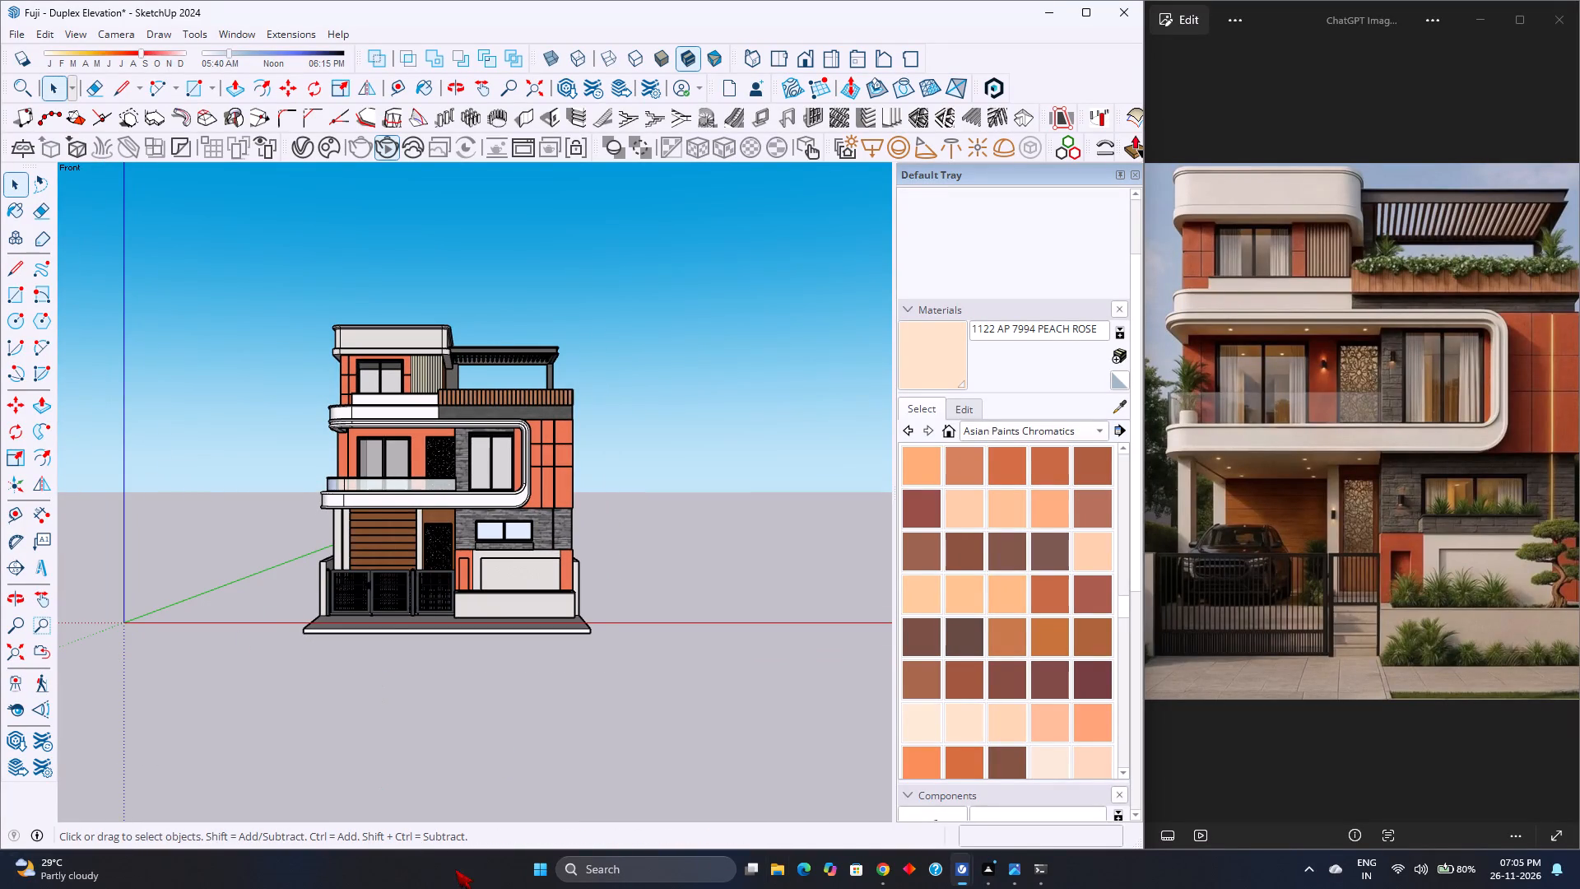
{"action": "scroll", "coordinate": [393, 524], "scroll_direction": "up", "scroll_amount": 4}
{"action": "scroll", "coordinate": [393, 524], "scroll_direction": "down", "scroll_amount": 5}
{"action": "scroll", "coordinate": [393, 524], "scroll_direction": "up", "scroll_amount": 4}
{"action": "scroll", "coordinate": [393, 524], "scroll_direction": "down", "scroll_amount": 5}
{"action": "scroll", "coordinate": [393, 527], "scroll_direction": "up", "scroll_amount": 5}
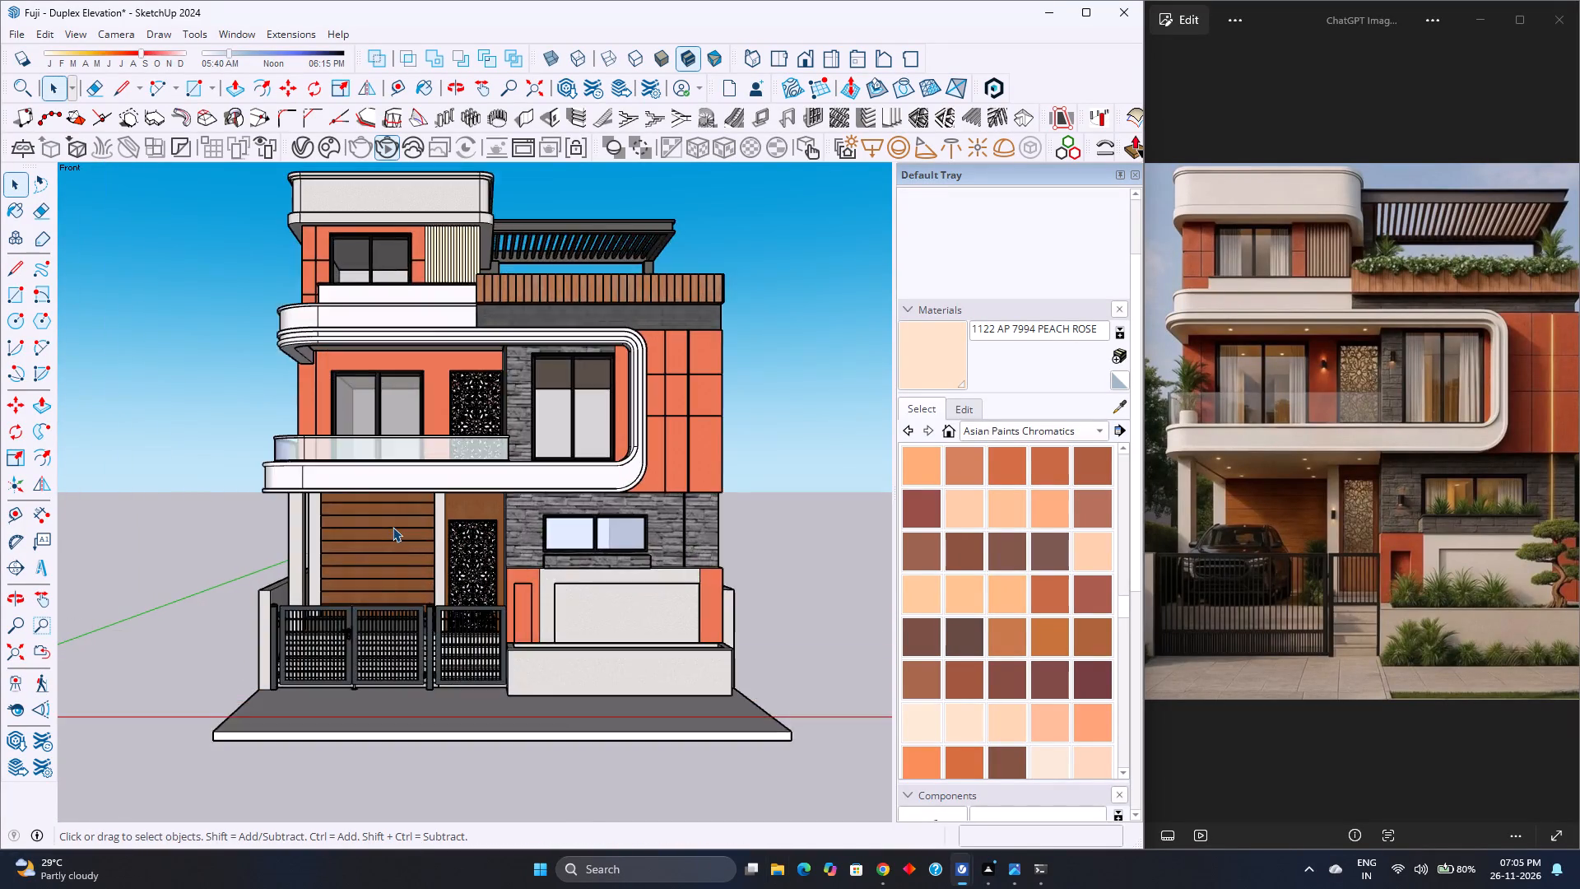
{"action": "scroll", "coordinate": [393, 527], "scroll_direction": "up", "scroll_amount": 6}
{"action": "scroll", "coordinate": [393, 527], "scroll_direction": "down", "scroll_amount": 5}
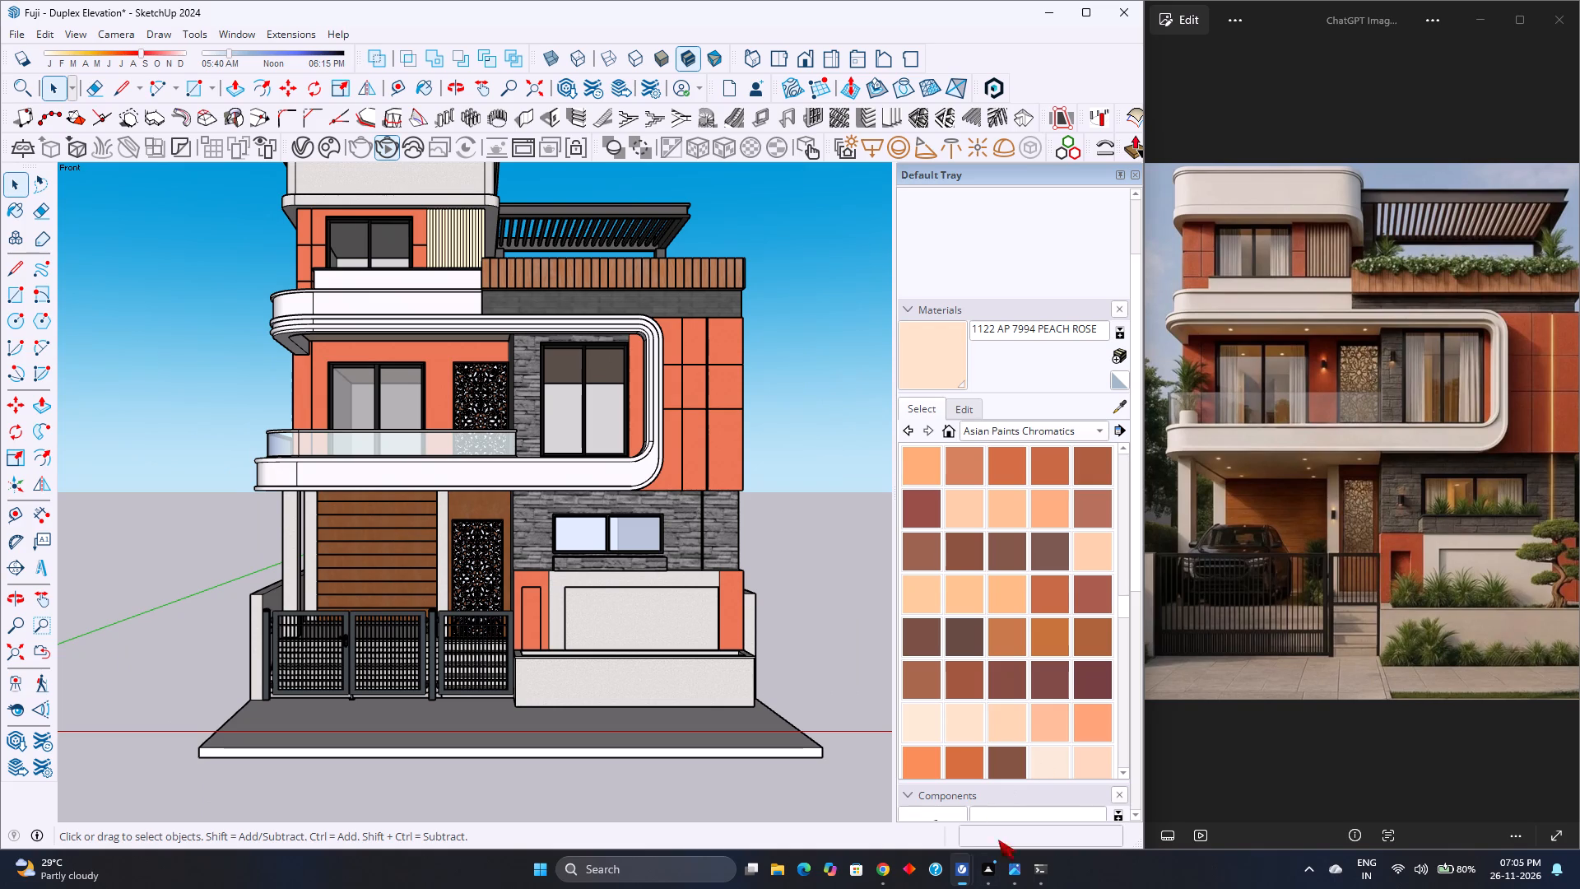
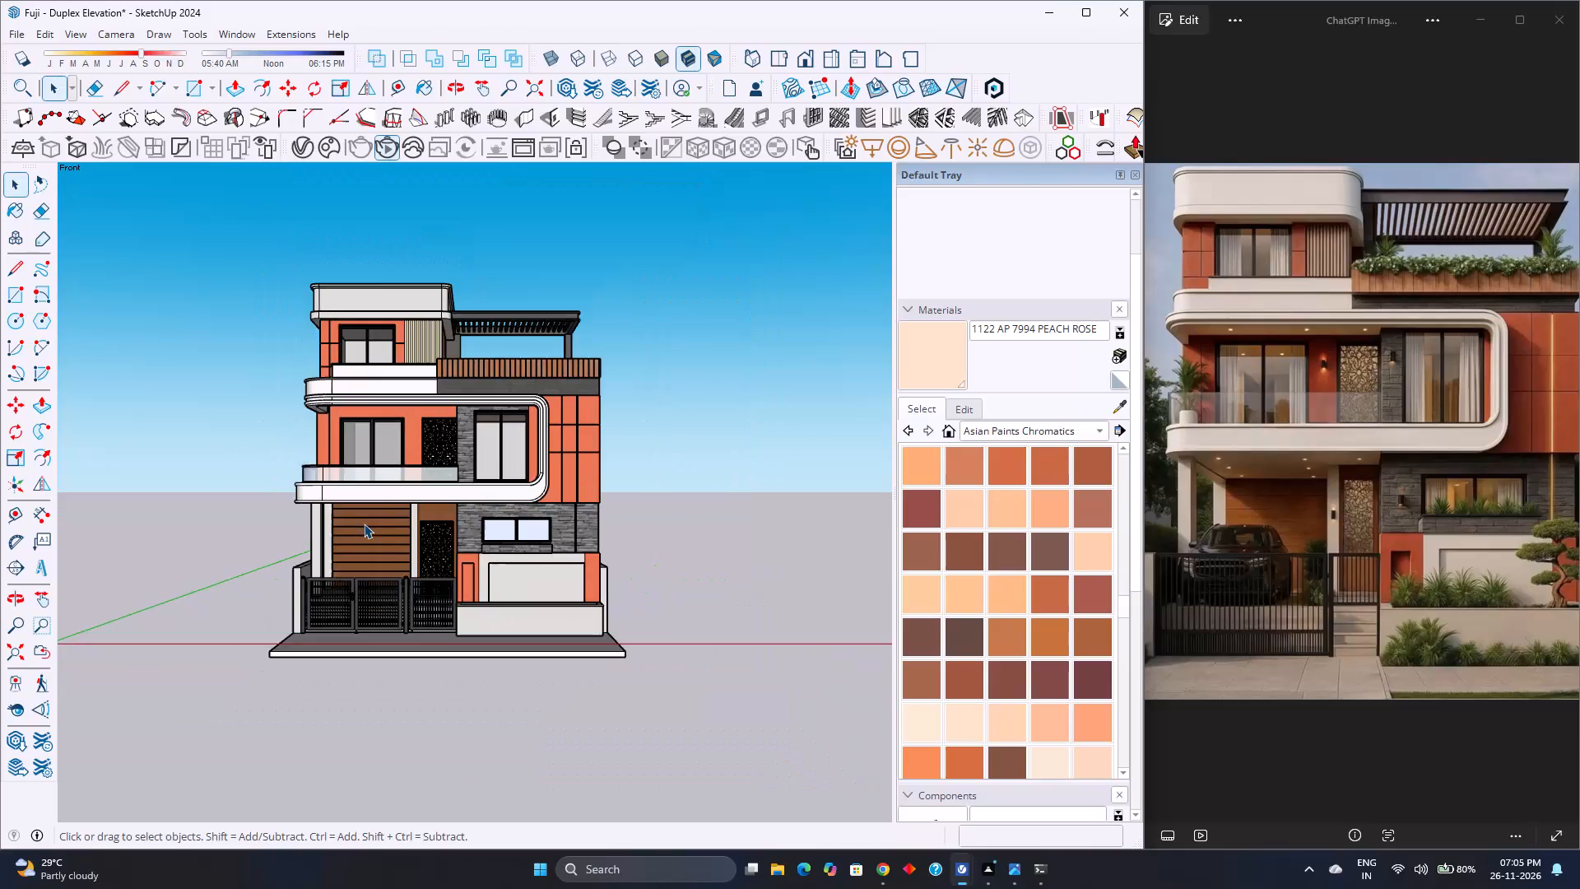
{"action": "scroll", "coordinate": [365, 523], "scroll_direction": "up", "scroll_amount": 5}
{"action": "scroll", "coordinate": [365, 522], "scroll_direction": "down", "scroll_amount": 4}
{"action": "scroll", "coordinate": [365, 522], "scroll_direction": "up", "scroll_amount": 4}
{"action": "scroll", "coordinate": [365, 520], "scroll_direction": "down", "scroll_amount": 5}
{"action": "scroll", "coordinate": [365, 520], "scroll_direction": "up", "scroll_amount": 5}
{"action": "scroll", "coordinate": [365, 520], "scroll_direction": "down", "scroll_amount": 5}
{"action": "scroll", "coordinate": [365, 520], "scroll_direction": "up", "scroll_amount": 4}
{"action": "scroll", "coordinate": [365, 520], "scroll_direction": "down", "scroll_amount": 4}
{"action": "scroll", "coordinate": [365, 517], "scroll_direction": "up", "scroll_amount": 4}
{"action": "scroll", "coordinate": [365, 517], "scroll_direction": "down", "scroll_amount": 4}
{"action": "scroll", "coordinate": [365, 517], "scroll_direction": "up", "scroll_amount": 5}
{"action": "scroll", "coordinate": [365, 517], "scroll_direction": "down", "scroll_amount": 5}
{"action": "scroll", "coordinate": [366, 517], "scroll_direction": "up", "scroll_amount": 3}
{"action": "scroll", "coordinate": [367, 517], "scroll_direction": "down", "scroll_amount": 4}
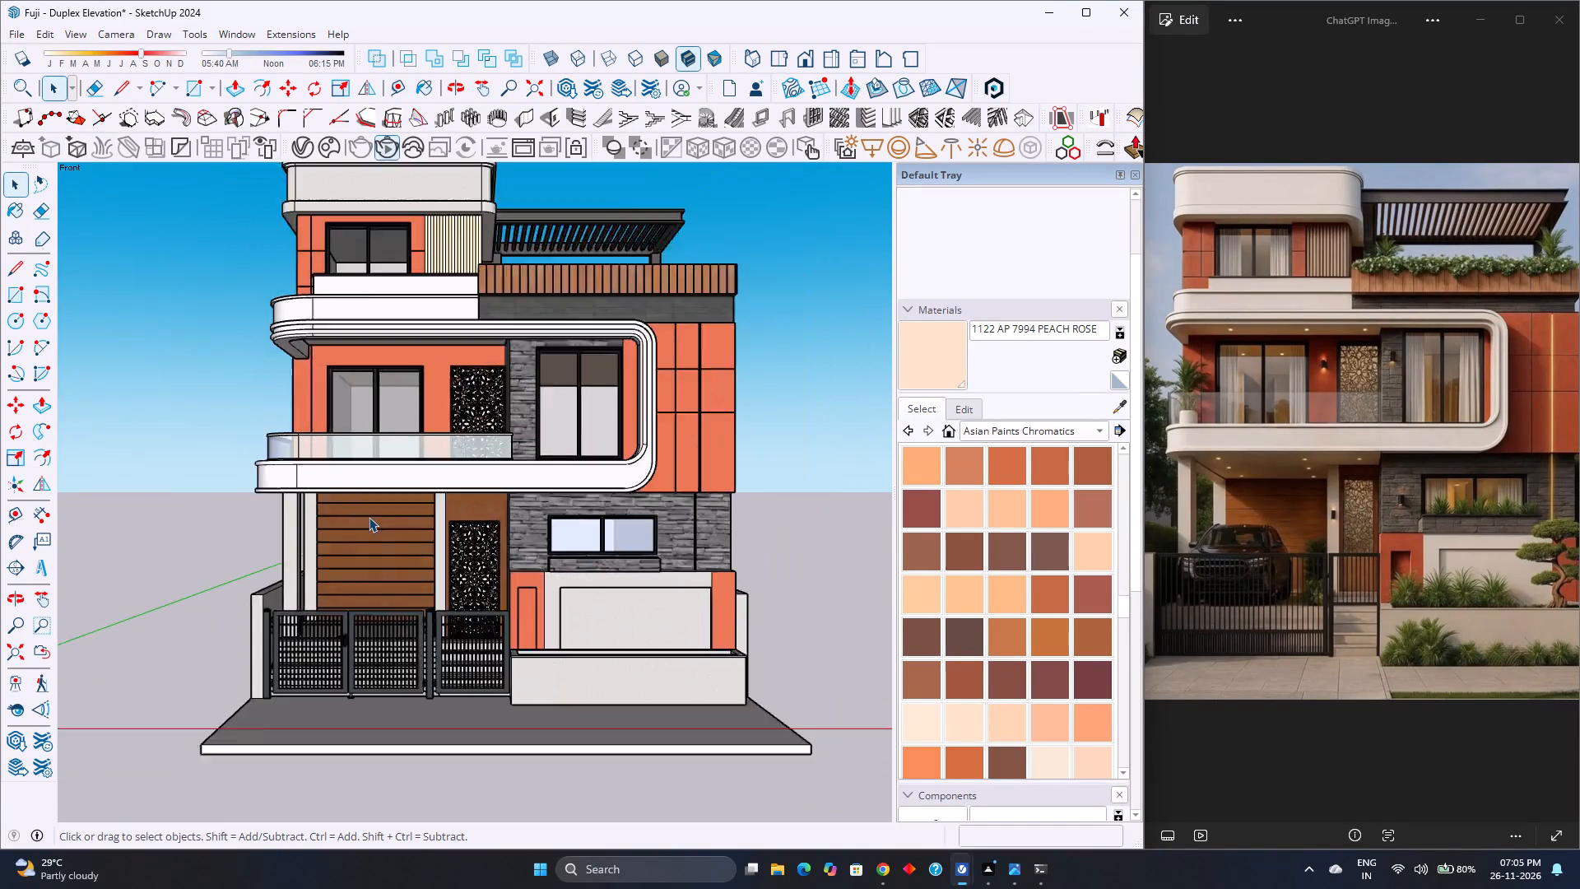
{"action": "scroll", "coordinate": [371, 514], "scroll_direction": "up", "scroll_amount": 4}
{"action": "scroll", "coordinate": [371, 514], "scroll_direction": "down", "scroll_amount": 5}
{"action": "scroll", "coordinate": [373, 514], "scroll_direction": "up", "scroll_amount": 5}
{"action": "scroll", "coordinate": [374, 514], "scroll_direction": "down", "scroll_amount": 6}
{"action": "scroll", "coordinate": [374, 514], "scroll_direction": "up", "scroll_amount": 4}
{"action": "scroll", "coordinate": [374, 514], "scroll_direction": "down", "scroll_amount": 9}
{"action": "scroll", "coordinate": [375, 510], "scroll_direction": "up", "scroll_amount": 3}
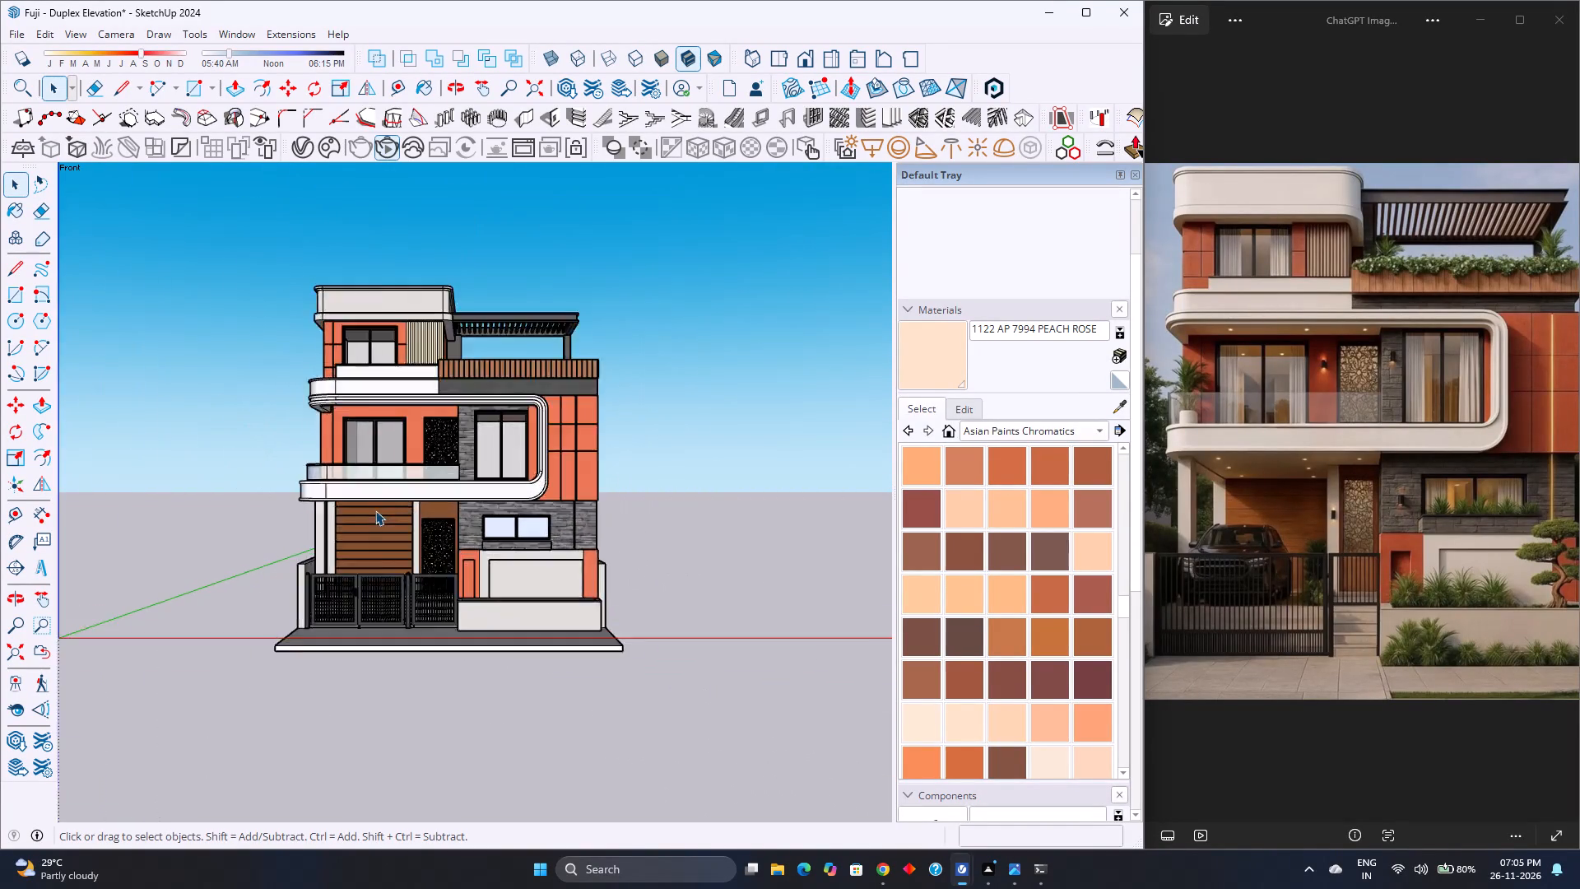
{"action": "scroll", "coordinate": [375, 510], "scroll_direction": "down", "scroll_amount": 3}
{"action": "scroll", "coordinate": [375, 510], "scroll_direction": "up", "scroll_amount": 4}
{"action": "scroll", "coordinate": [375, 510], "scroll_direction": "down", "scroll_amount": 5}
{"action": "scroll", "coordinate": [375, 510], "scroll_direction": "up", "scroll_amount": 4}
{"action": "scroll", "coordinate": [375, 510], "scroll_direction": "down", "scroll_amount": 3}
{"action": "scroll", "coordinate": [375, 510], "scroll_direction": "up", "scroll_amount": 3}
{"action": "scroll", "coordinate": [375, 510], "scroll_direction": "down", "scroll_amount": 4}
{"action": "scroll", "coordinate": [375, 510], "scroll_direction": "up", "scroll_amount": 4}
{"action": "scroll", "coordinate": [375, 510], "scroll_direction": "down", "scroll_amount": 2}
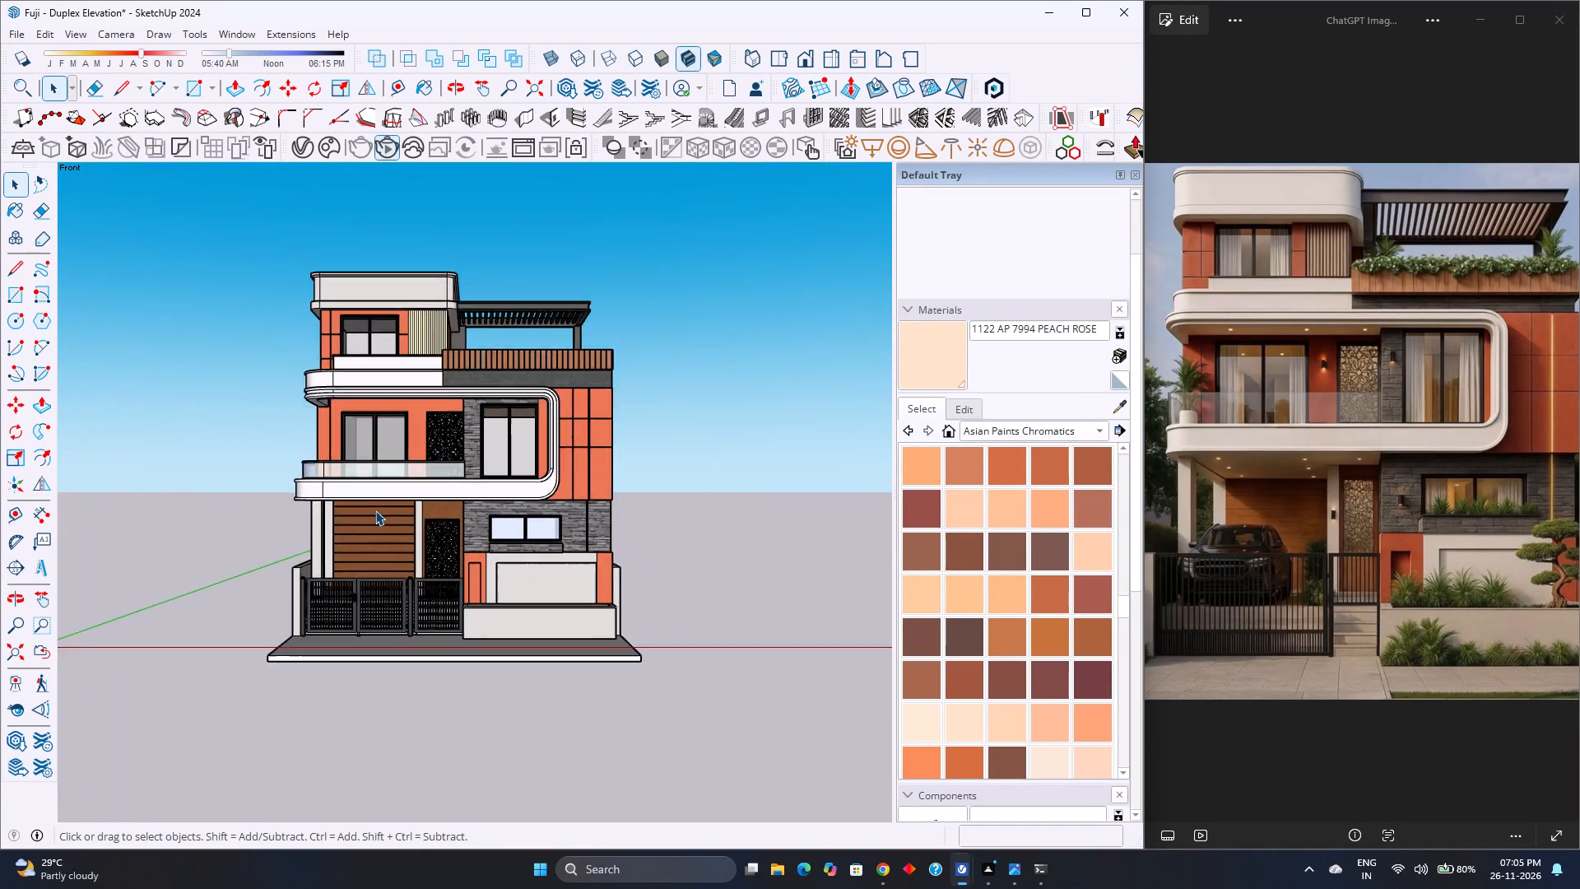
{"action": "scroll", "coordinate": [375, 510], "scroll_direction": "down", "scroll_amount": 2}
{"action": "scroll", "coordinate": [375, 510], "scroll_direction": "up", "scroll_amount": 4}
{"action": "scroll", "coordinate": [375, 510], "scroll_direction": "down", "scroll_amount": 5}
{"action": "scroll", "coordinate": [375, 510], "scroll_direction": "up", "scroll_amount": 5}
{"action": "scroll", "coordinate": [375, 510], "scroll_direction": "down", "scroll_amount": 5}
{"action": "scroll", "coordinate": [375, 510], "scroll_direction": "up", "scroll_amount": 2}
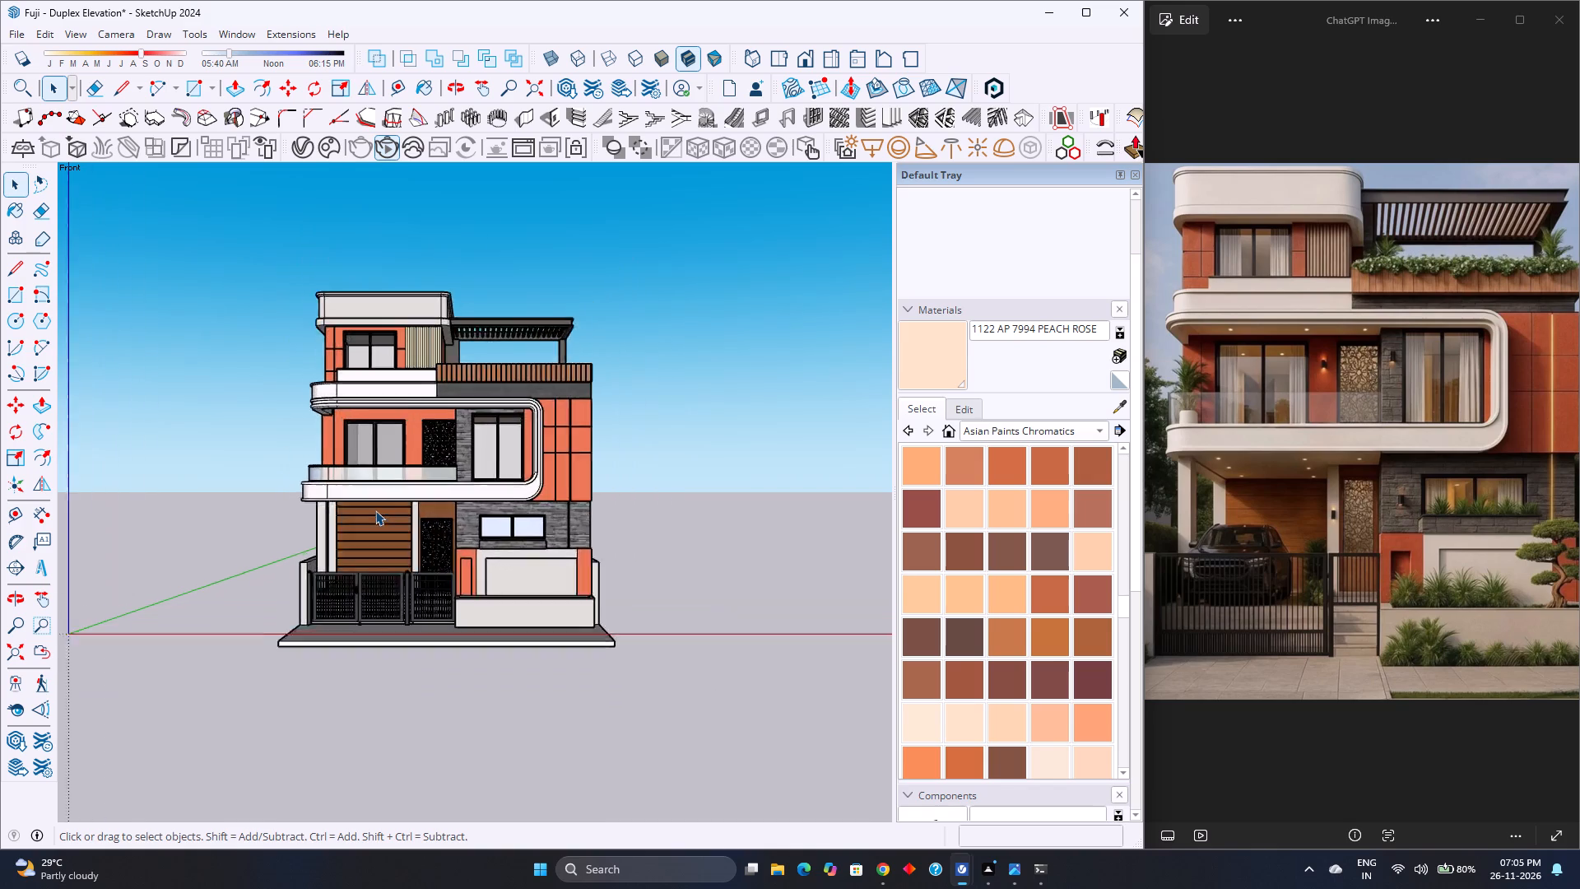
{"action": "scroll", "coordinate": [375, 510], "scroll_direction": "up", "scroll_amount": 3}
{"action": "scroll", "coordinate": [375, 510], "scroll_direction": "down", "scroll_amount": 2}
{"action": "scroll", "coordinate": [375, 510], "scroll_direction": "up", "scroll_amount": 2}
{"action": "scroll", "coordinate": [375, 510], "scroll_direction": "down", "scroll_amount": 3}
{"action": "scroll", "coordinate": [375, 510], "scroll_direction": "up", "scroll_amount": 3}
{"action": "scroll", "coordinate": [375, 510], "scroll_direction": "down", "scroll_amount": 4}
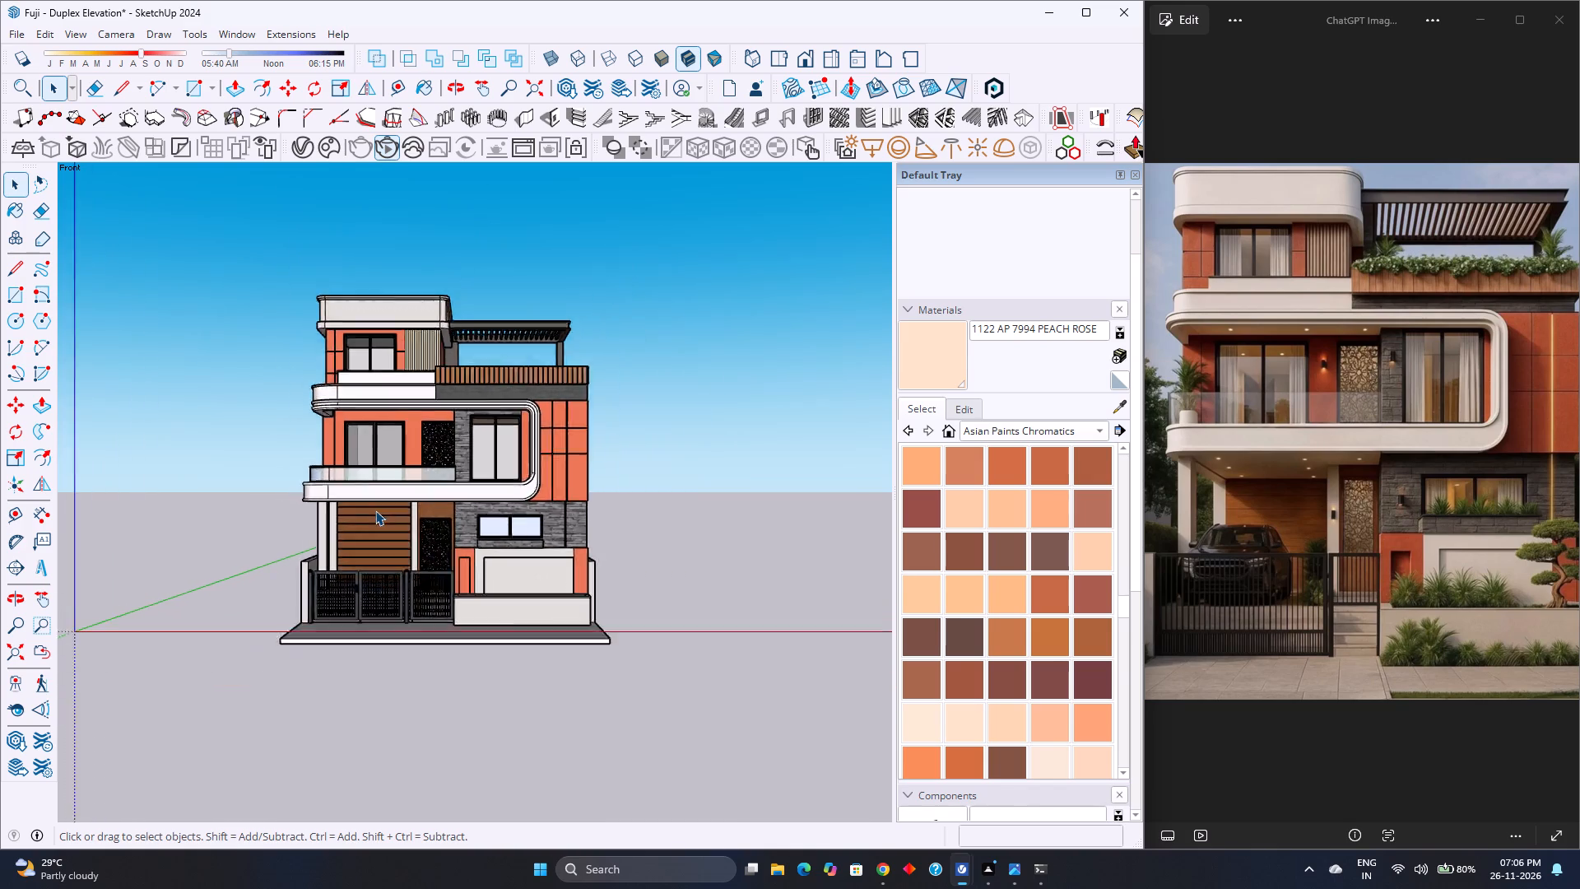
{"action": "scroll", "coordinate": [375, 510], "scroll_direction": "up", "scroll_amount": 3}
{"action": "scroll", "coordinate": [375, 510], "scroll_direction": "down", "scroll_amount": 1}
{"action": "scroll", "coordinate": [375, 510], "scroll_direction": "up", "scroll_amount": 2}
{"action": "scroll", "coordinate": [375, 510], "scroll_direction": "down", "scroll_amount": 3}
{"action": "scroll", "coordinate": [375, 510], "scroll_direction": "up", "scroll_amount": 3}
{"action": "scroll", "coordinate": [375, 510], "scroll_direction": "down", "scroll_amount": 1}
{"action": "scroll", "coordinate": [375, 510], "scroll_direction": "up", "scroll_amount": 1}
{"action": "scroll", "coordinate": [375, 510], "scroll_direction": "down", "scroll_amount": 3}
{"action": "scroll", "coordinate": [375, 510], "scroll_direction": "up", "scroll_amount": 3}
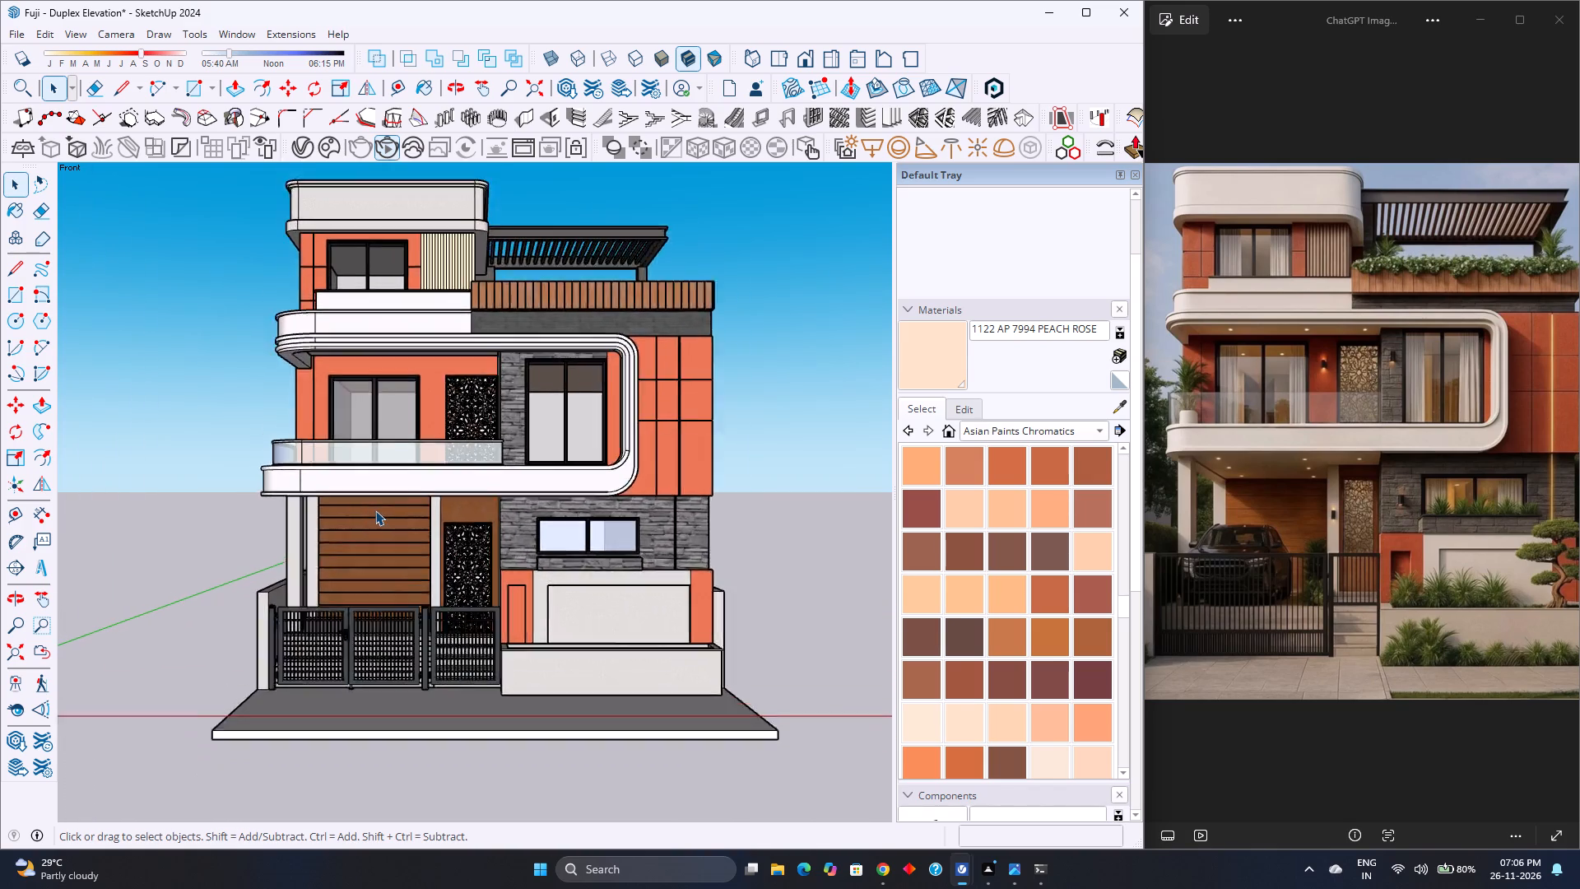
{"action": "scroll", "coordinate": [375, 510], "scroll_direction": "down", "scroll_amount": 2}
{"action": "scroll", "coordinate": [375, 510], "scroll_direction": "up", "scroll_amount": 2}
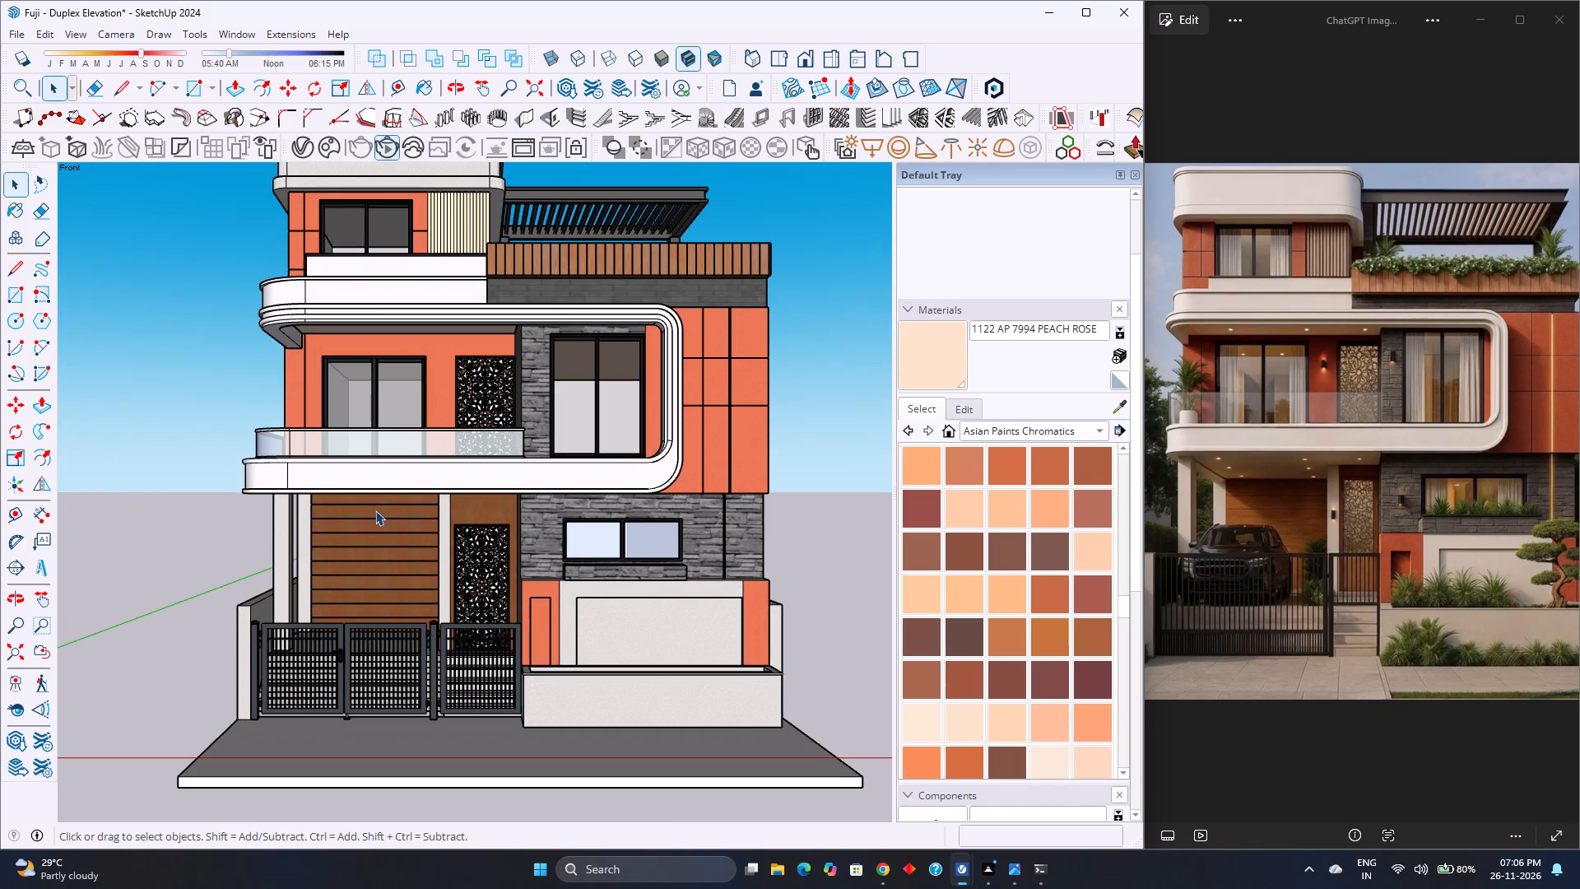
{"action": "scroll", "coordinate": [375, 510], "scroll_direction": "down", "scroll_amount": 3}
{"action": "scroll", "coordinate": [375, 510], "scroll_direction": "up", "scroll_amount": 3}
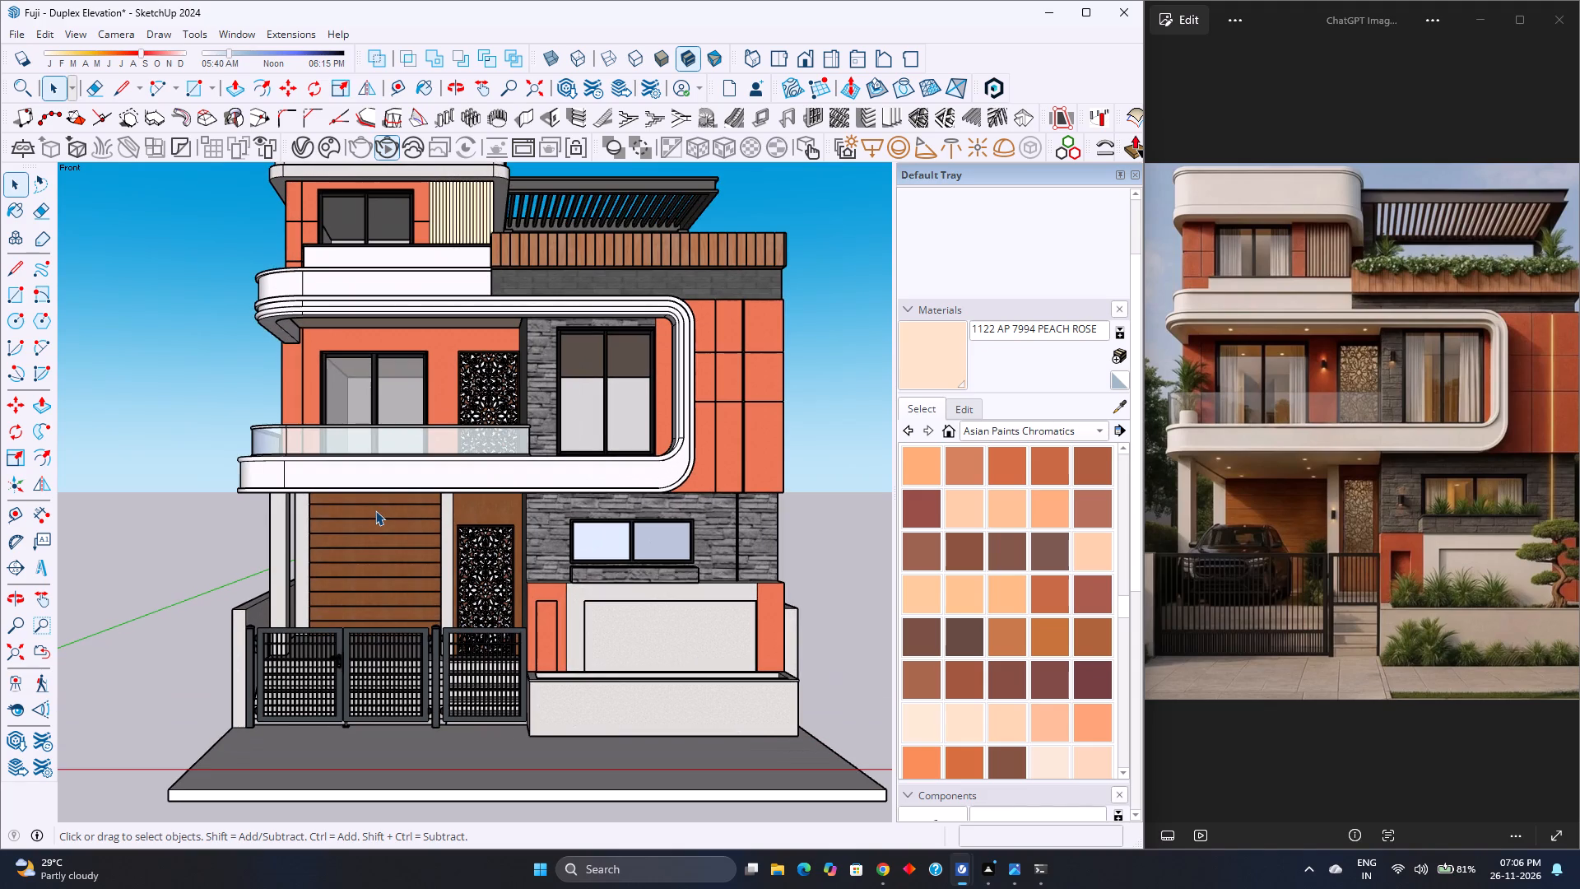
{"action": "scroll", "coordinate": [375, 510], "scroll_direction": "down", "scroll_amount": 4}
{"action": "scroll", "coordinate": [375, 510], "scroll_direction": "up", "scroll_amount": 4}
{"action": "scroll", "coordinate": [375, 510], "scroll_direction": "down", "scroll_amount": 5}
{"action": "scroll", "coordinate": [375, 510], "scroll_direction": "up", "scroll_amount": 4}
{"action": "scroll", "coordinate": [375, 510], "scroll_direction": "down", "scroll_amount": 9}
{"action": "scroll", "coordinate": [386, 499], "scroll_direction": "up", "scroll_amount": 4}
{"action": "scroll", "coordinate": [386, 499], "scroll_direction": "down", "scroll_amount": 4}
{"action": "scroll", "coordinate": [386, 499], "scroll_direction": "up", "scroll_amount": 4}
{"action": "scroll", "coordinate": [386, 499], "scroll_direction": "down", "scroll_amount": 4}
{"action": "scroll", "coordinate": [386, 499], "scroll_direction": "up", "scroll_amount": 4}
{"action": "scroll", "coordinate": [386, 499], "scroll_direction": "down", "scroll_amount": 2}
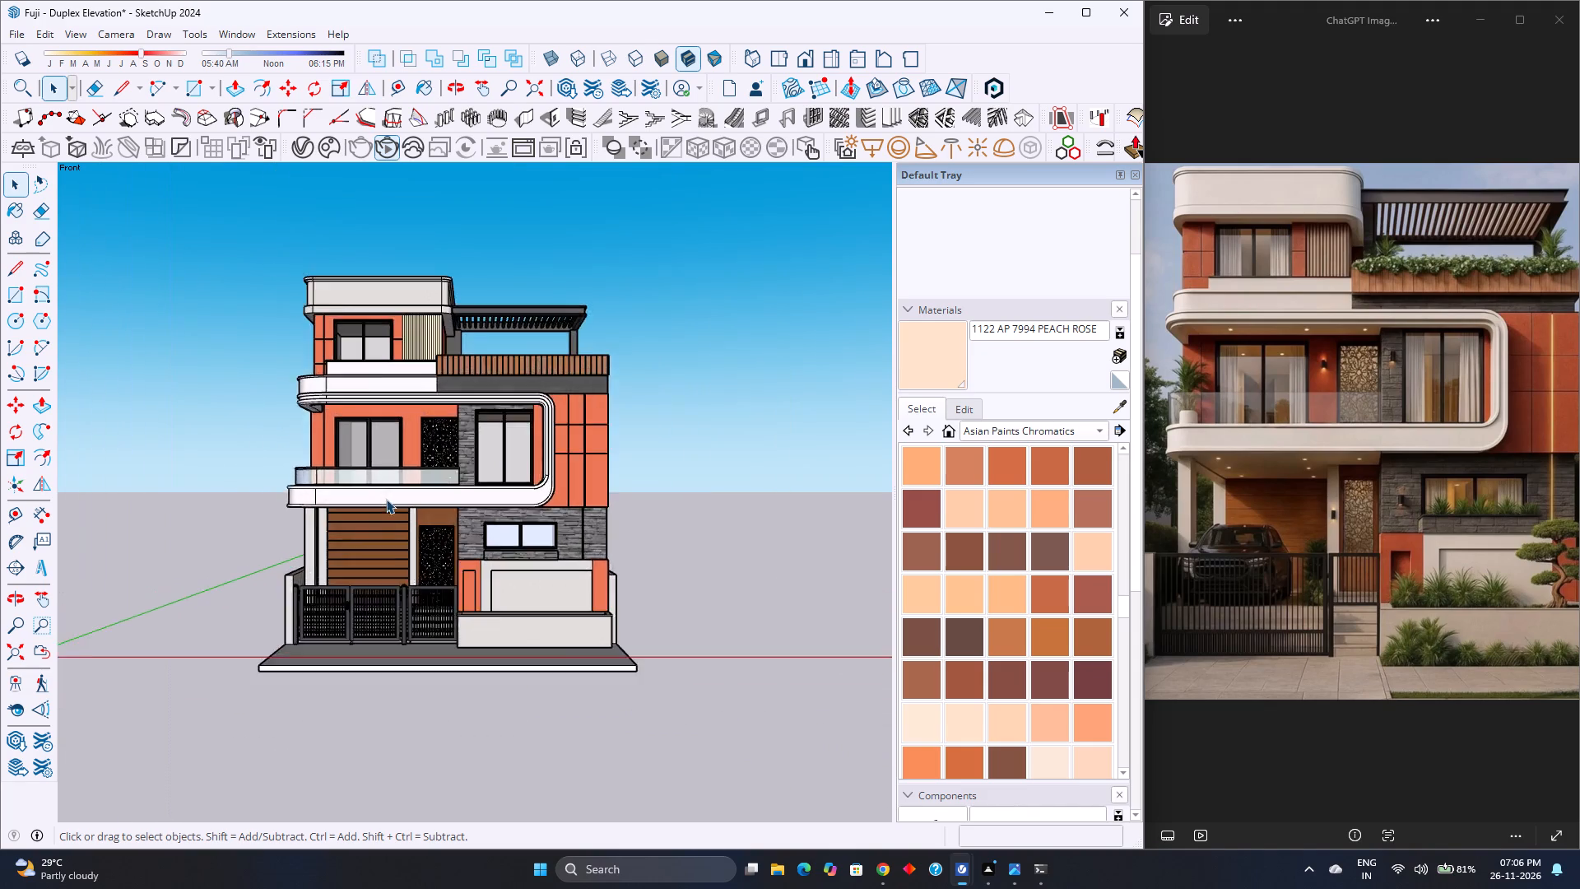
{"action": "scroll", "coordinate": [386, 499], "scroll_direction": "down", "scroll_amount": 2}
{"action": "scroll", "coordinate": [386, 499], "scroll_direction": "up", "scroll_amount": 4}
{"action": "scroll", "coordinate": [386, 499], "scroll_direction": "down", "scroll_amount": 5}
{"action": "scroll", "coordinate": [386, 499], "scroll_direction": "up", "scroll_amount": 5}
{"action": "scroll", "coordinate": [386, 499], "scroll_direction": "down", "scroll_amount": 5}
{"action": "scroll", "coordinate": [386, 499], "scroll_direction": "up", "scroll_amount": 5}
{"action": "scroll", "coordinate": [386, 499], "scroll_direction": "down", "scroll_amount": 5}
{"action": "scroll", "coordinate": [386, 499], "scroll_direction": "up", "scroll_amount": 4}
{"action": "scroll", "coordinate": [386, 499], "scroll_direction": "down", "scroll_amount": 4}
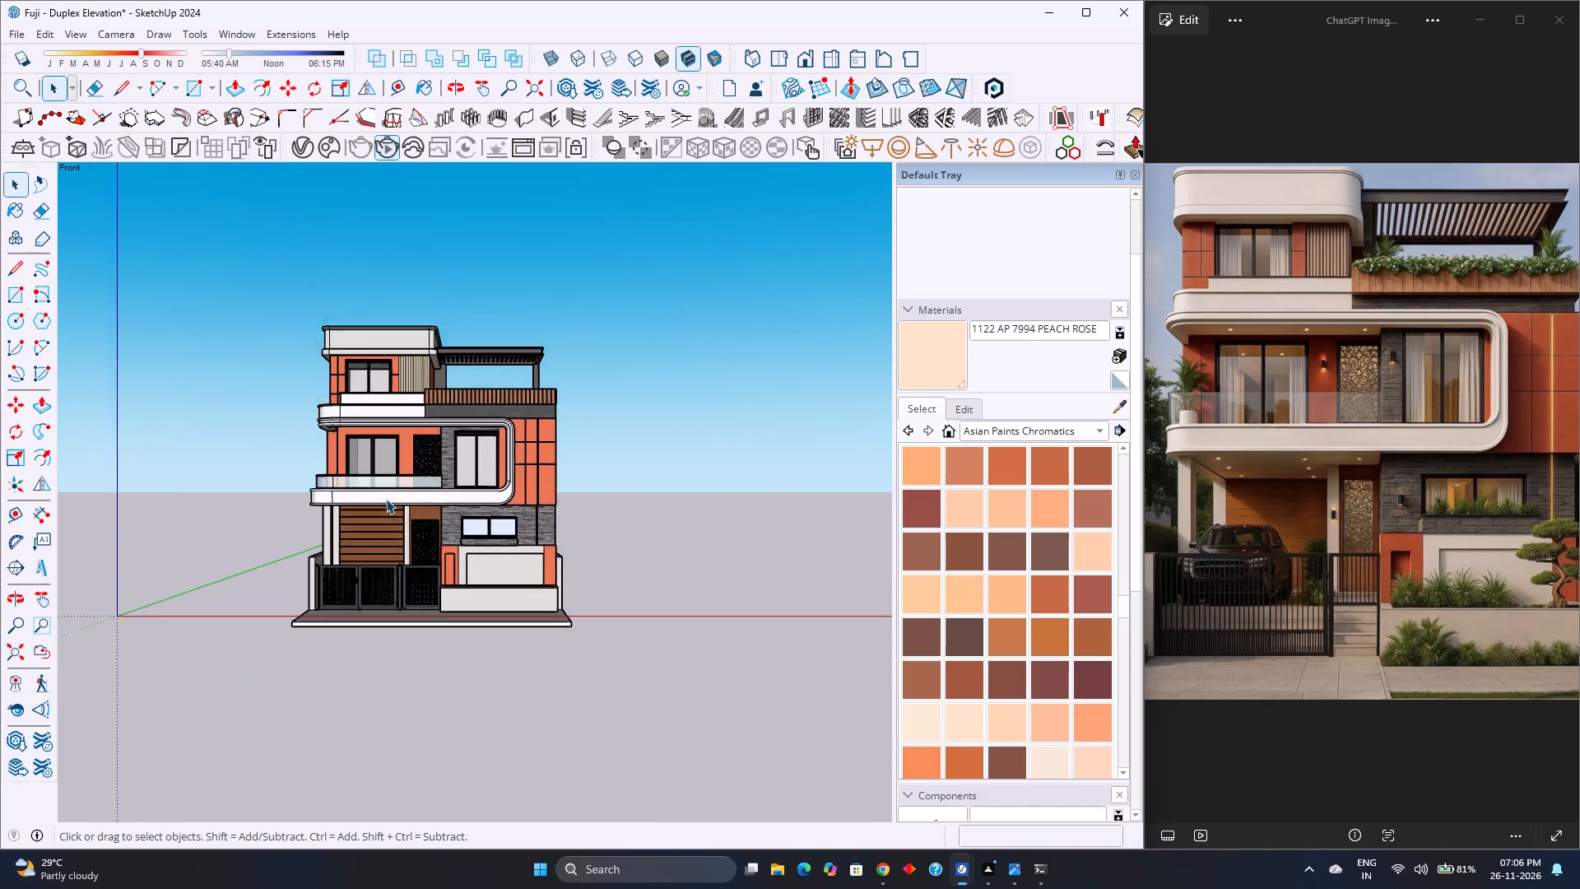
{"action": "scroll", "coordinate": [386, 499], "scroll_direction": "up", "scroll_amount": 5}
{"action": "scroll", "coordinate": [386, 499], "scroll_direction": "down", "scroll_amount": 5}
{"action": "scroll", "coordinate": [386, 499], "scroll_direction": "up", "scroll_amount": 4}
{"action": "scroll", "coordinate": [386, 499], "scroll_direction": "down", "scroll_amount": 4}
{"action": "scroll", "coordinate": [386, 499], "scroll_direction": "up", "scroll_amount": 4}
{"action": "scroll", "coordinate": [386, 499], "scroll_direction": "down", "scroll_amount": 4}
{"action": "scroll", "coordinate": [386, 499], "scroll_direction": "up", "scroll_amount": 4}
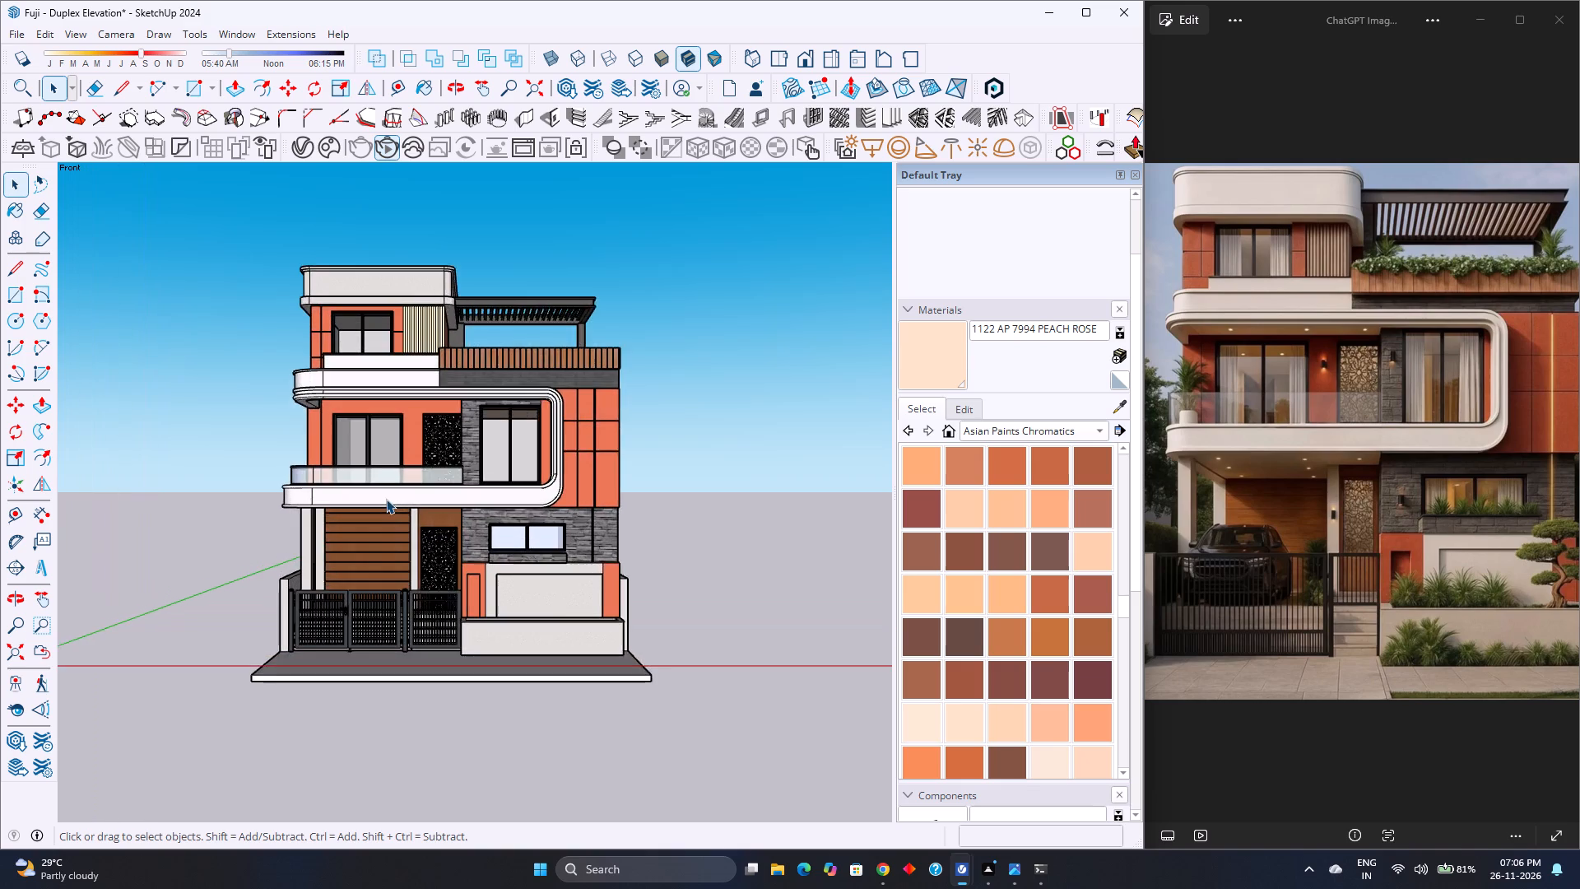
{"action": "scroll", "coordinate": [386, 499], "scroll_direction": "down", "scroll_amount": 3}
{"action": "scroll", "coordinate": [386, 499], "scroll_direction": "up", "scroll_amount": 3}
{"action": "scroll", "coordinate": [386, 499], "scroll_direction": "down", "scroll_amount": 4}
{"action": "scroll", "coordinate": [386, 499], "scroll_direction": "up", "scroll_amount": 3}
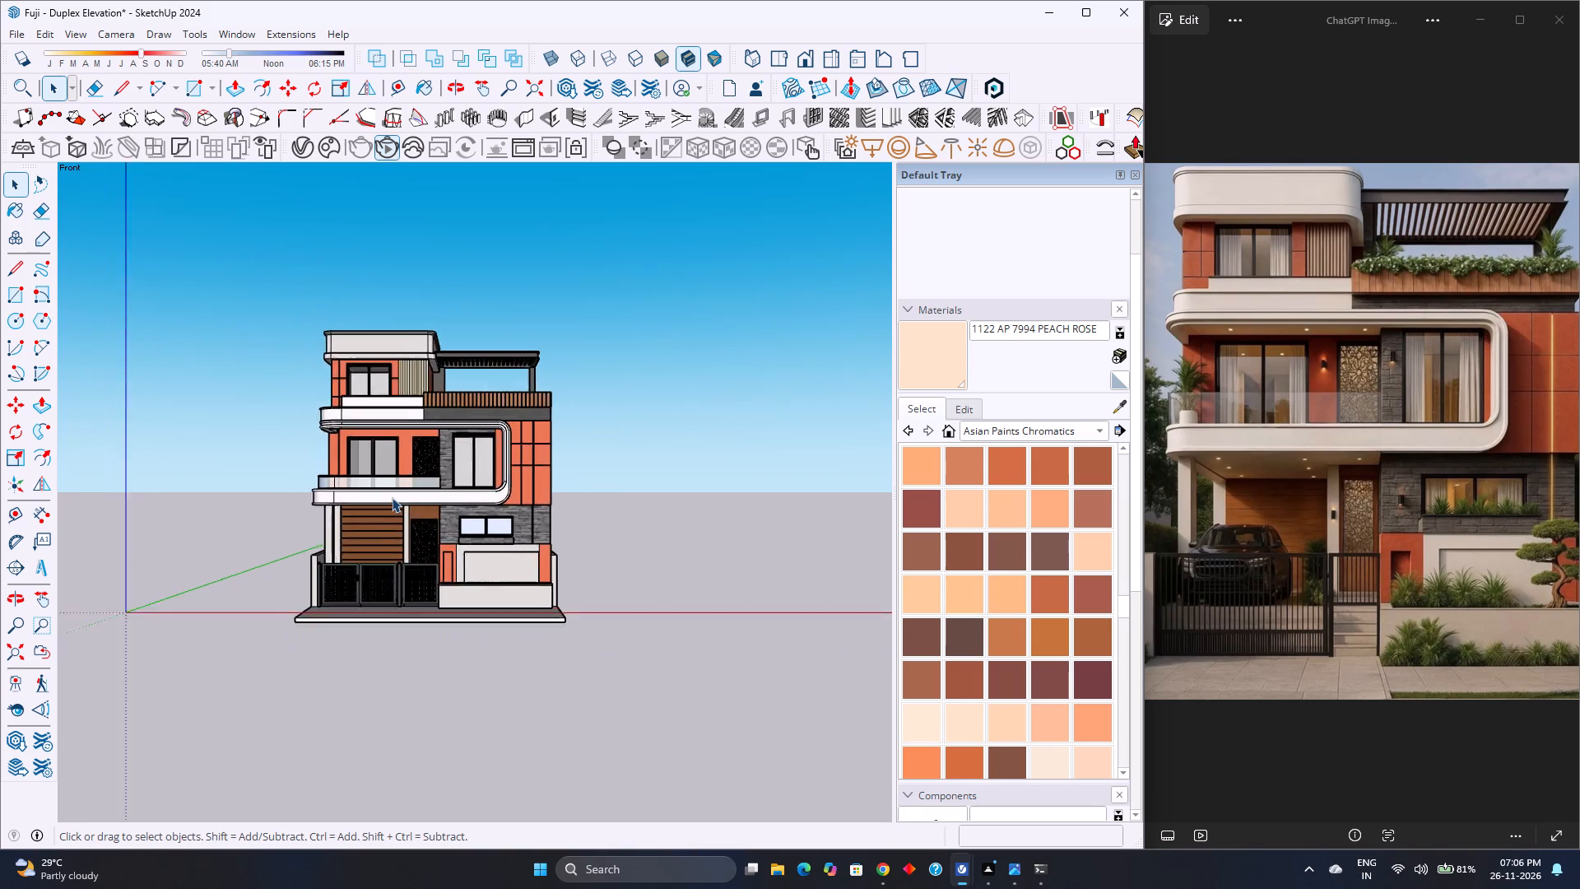
Inspect the duplex model's applied materials from the front, both front corners and above, comparing the facade with the reference image.
{"action": "middle_click_drag", "start_coordinate": [421, 490], "coordinate": [642, 597]}
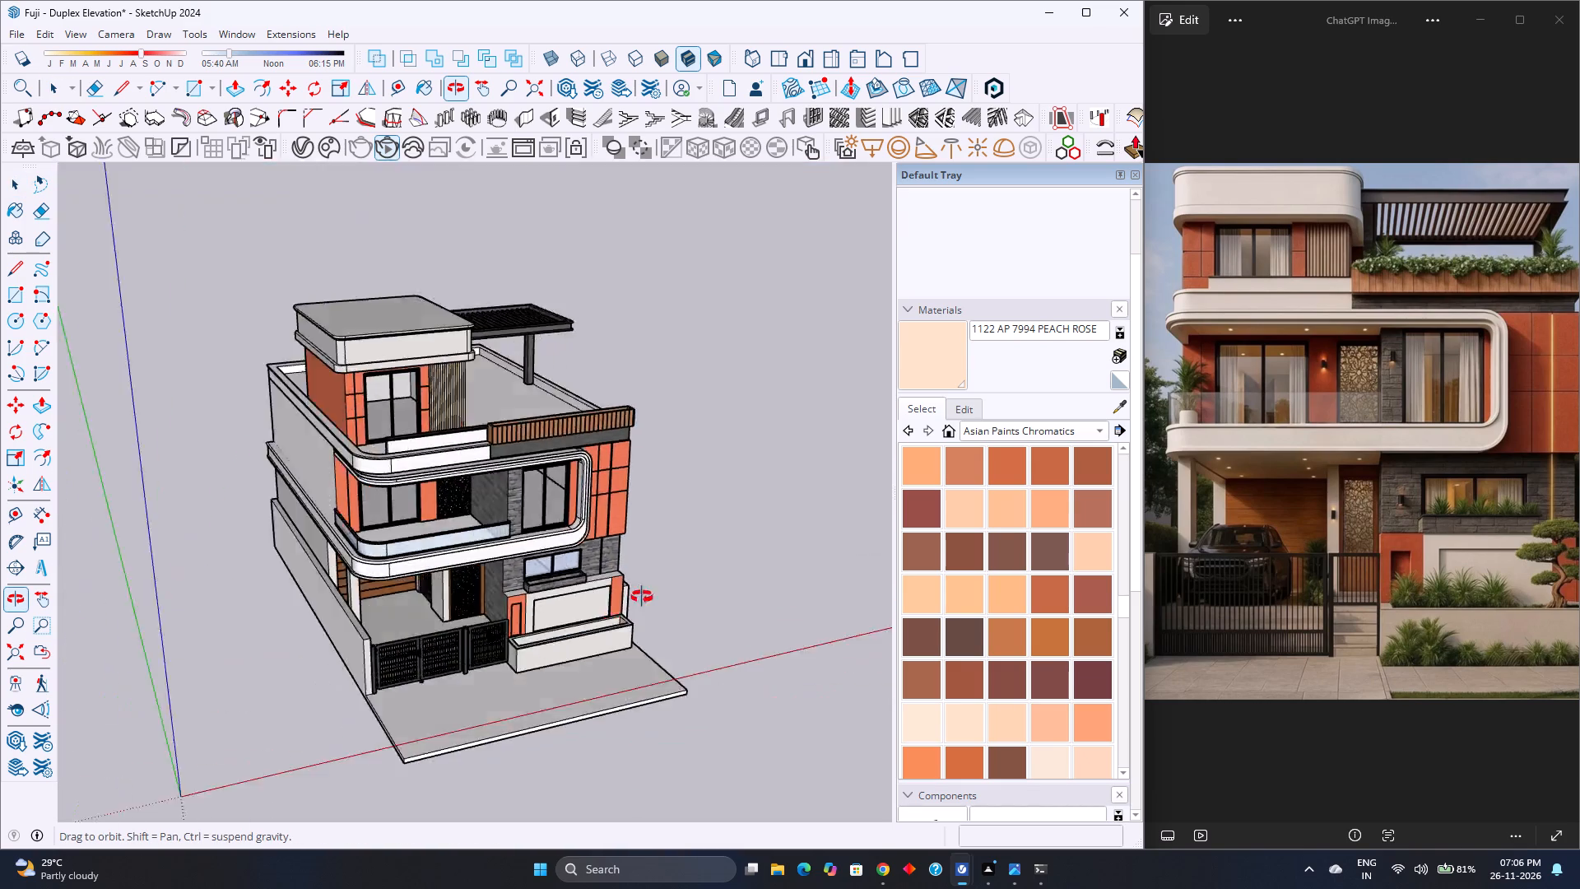
{"action": "middle_click_drag", "start_coordinate": [642, 597], "coordinate": [532, 547]}
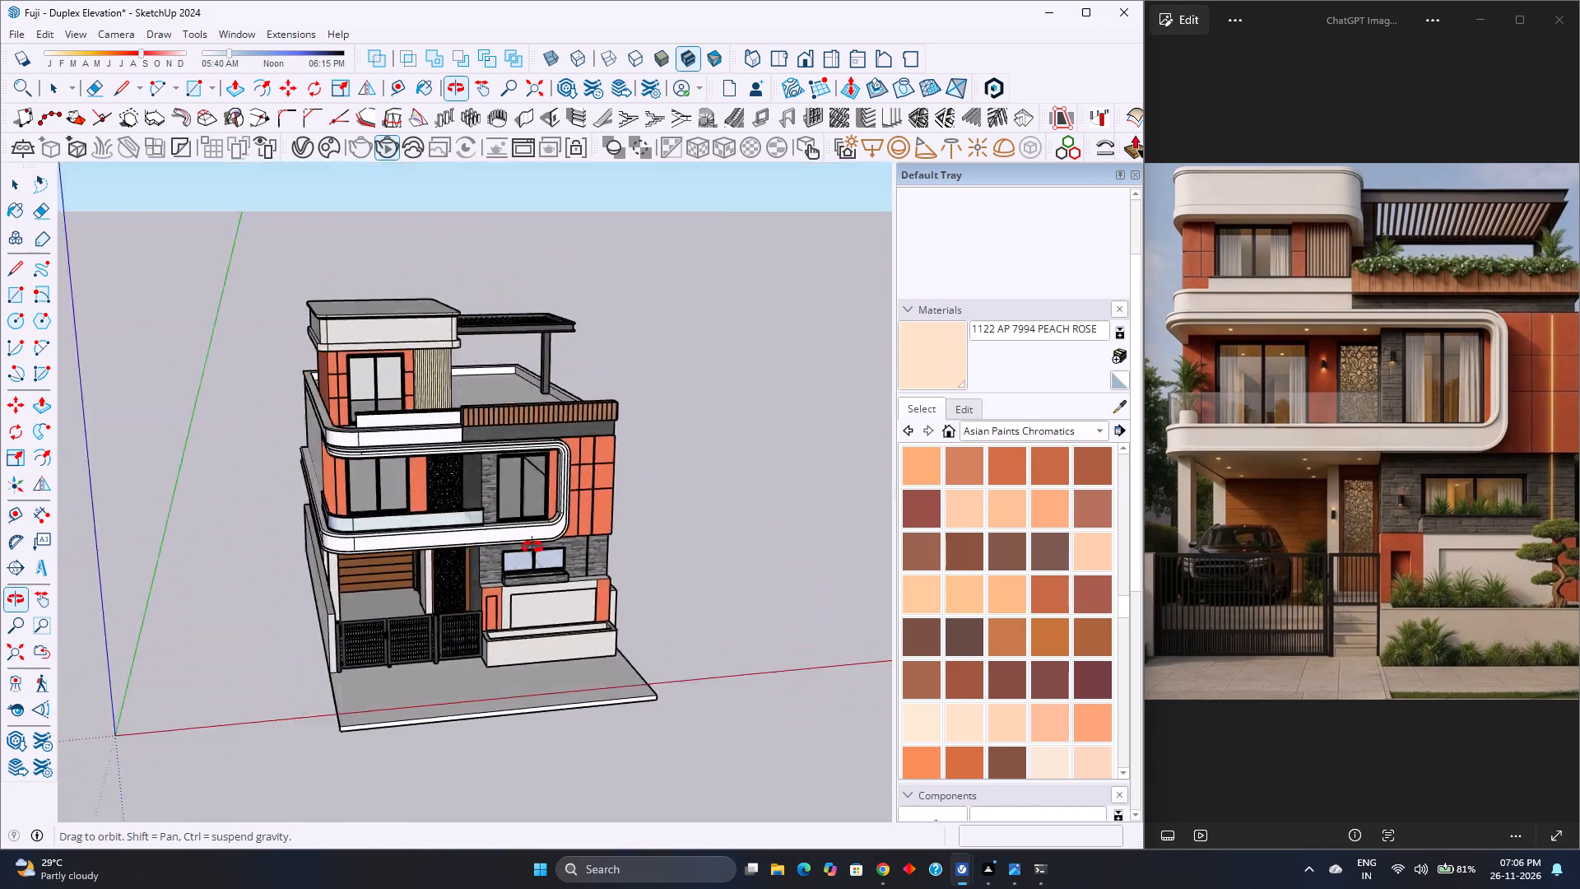
{"action": "middle_click_drag", "start_coordinate": [532, 547], "coordinate": [509, 442]}
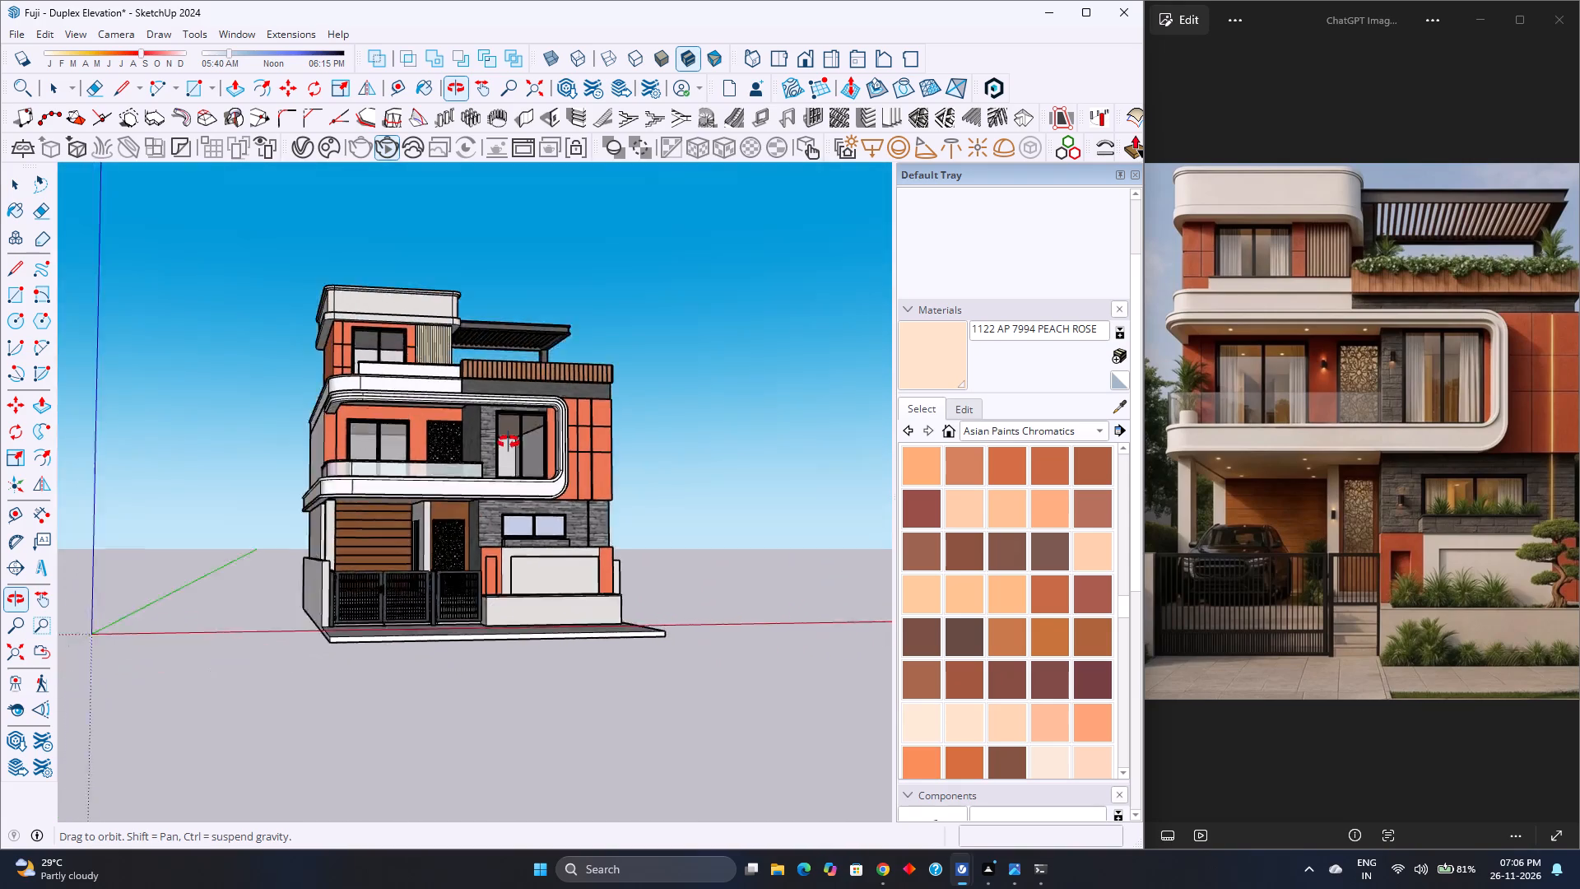
{"action": "middle_click_drag", "start_coordinate": [509, 442], "coordinate": [234, 589]}
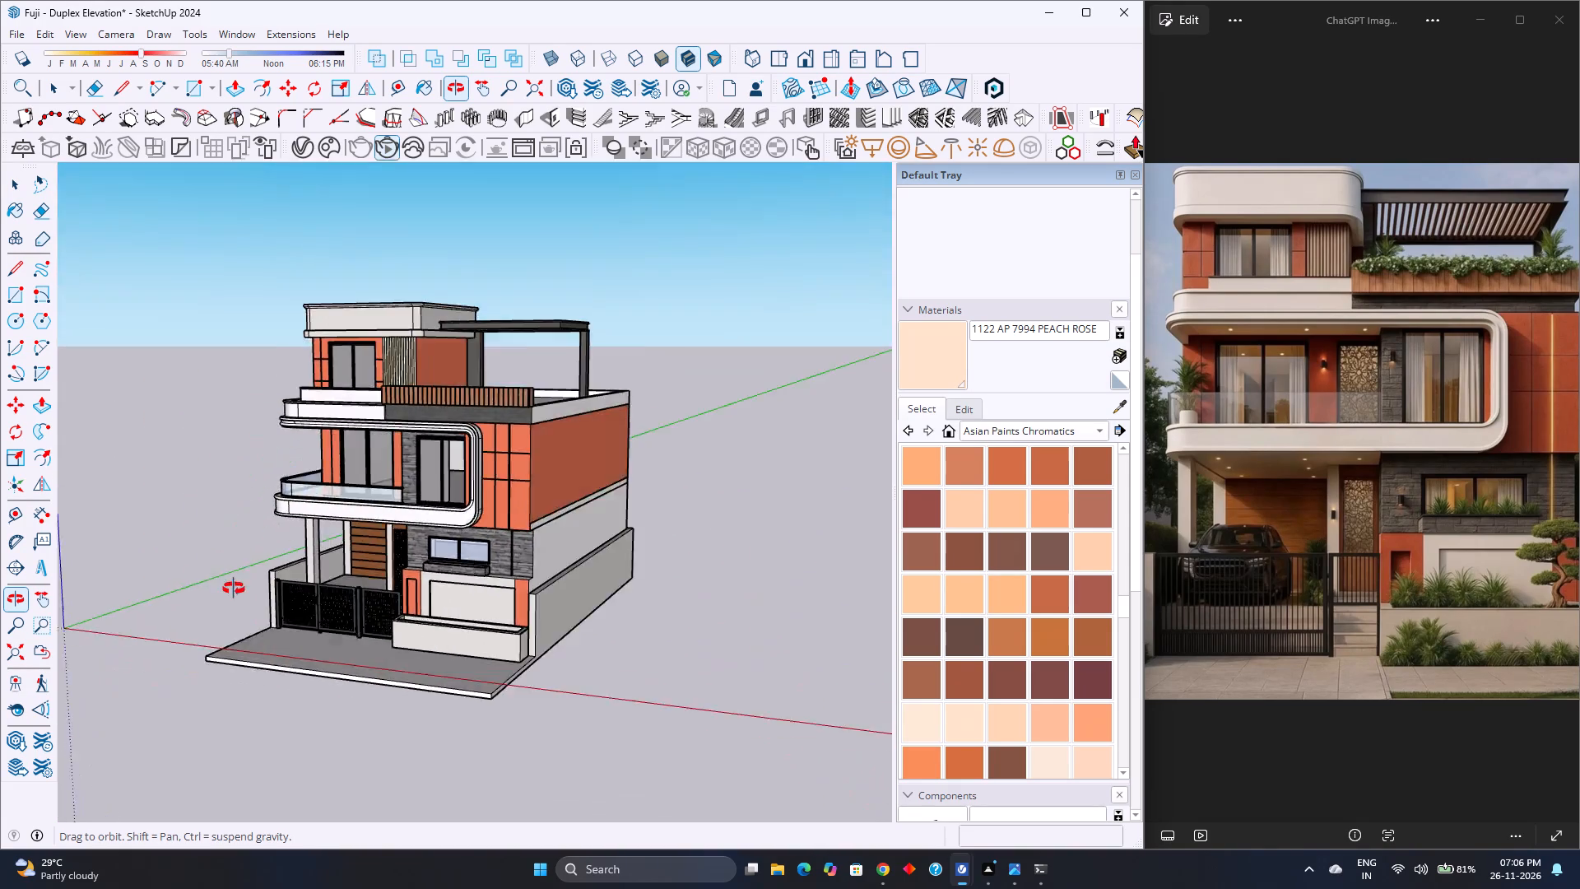
{"action": "middle_click_drag", "start_coordinate": [234, 589], "coordinate": [355, 854]}
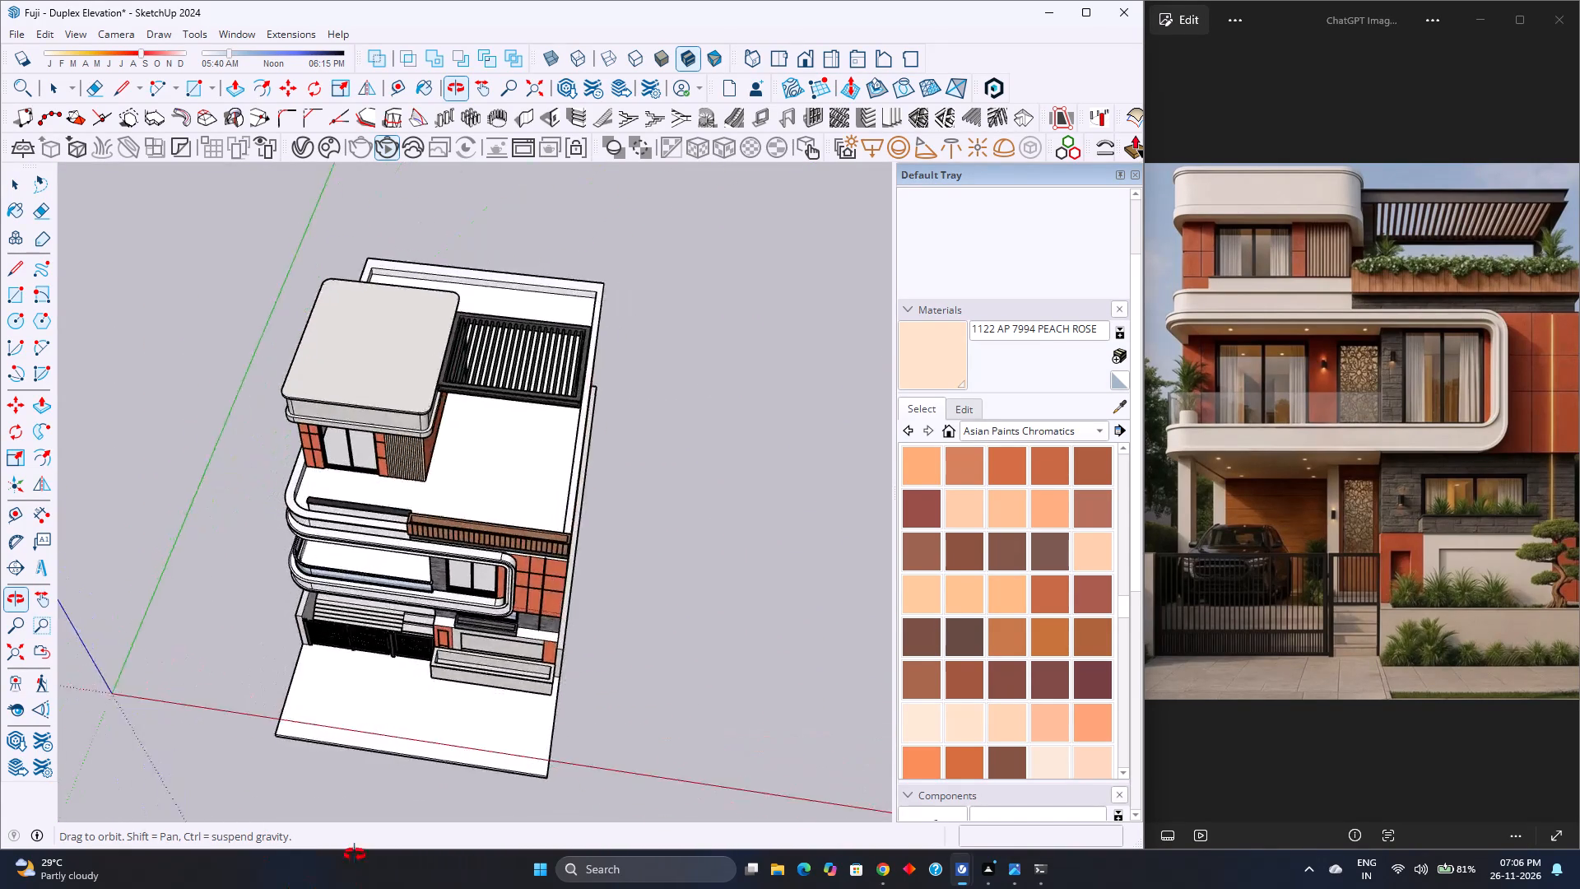
{"action": "middle_click_drag", "start_coordinate": [355, 854], "coordinate": [295, 689]}
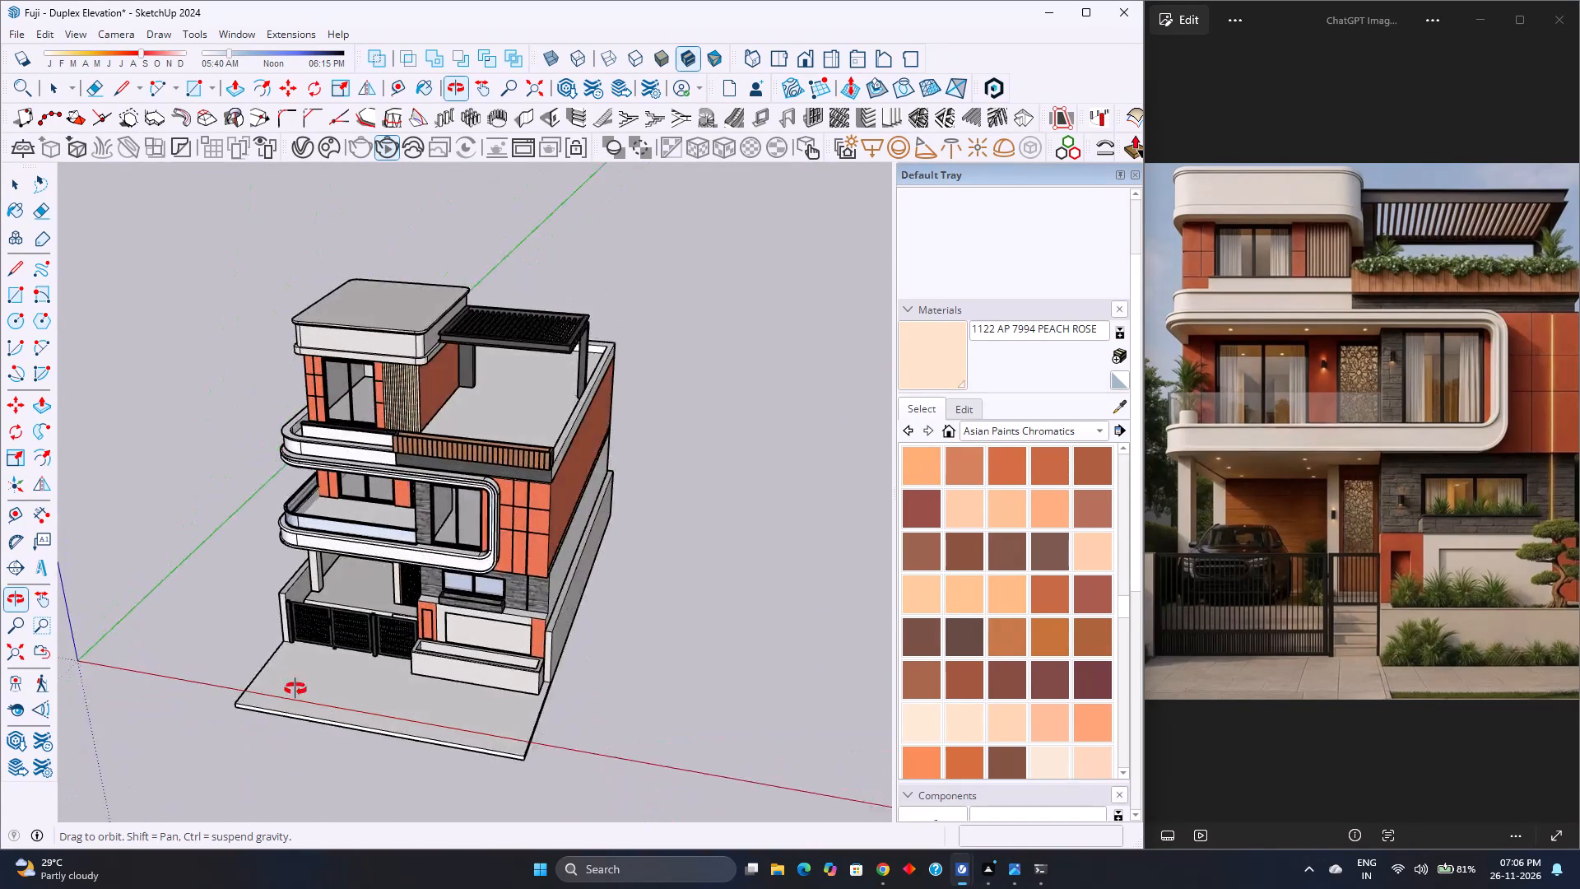
{"action": "middle_click_drag", "start_coordinate": [295, 689], "coordinate": [339, 593]}
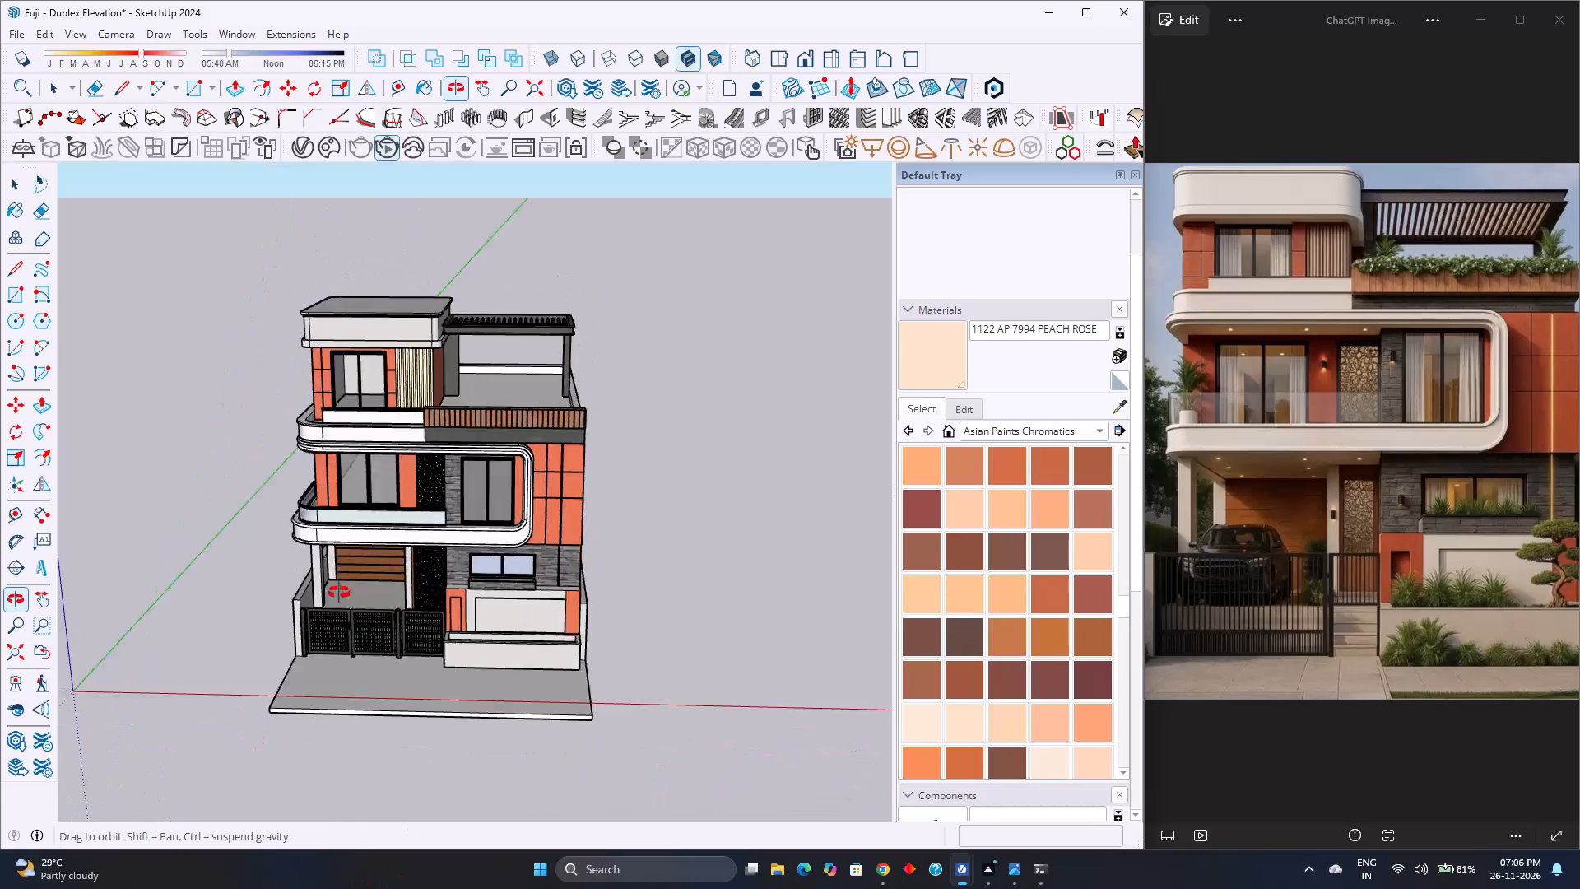
{"action": "middle_click_drag", "start_coordinate": [339, 593], "coordinate": [250, 693]}
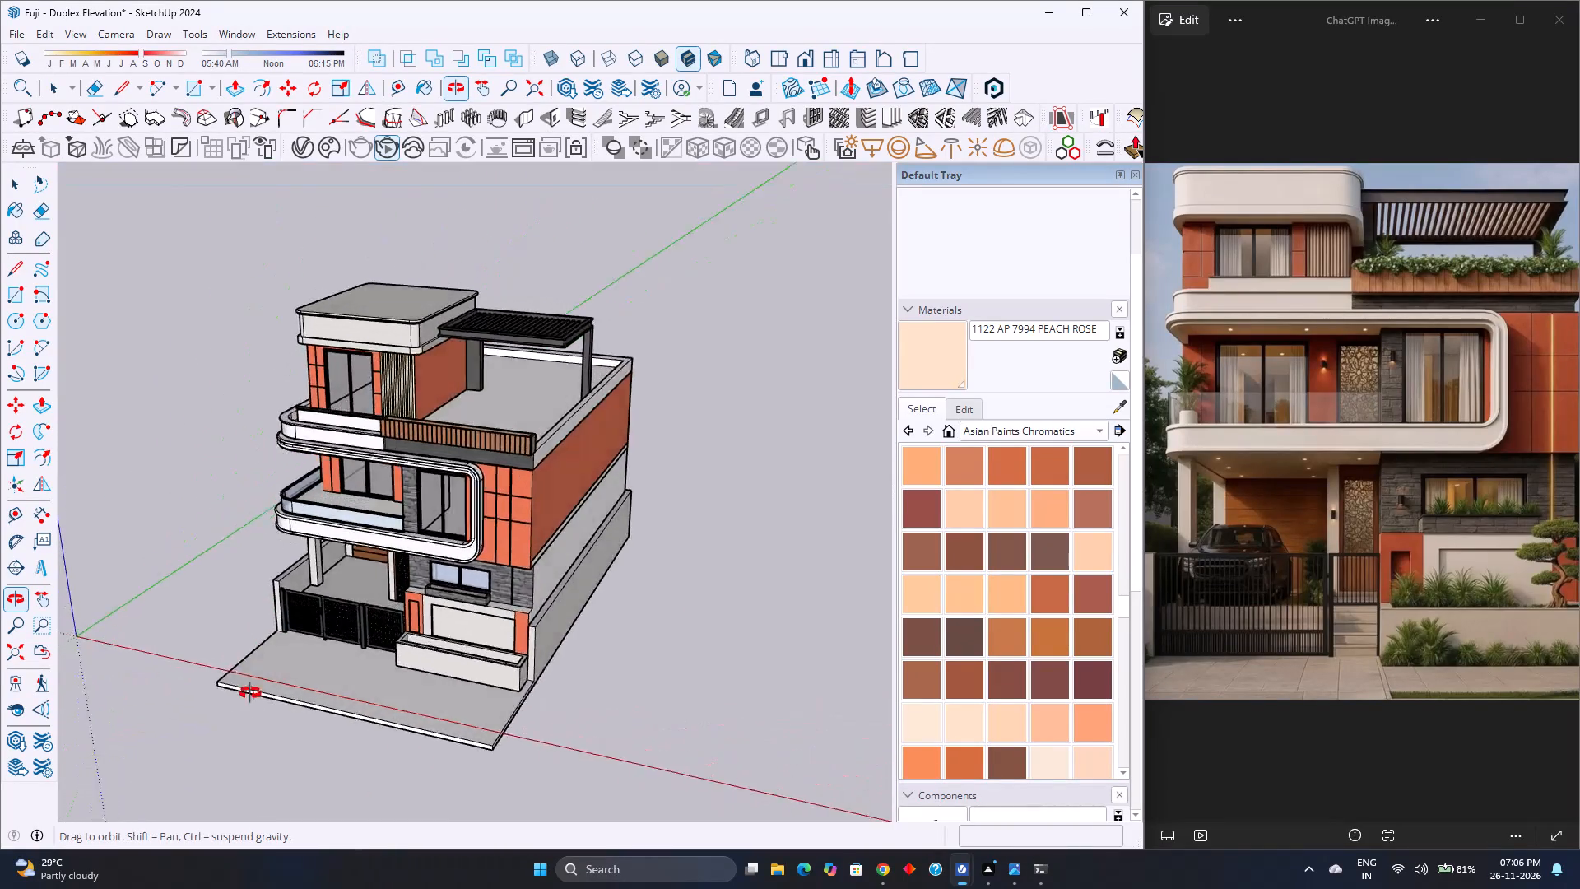
{"action": "middle_click_drag", "start_coordinate": [250, 693], "coordinate": [299, 749]}
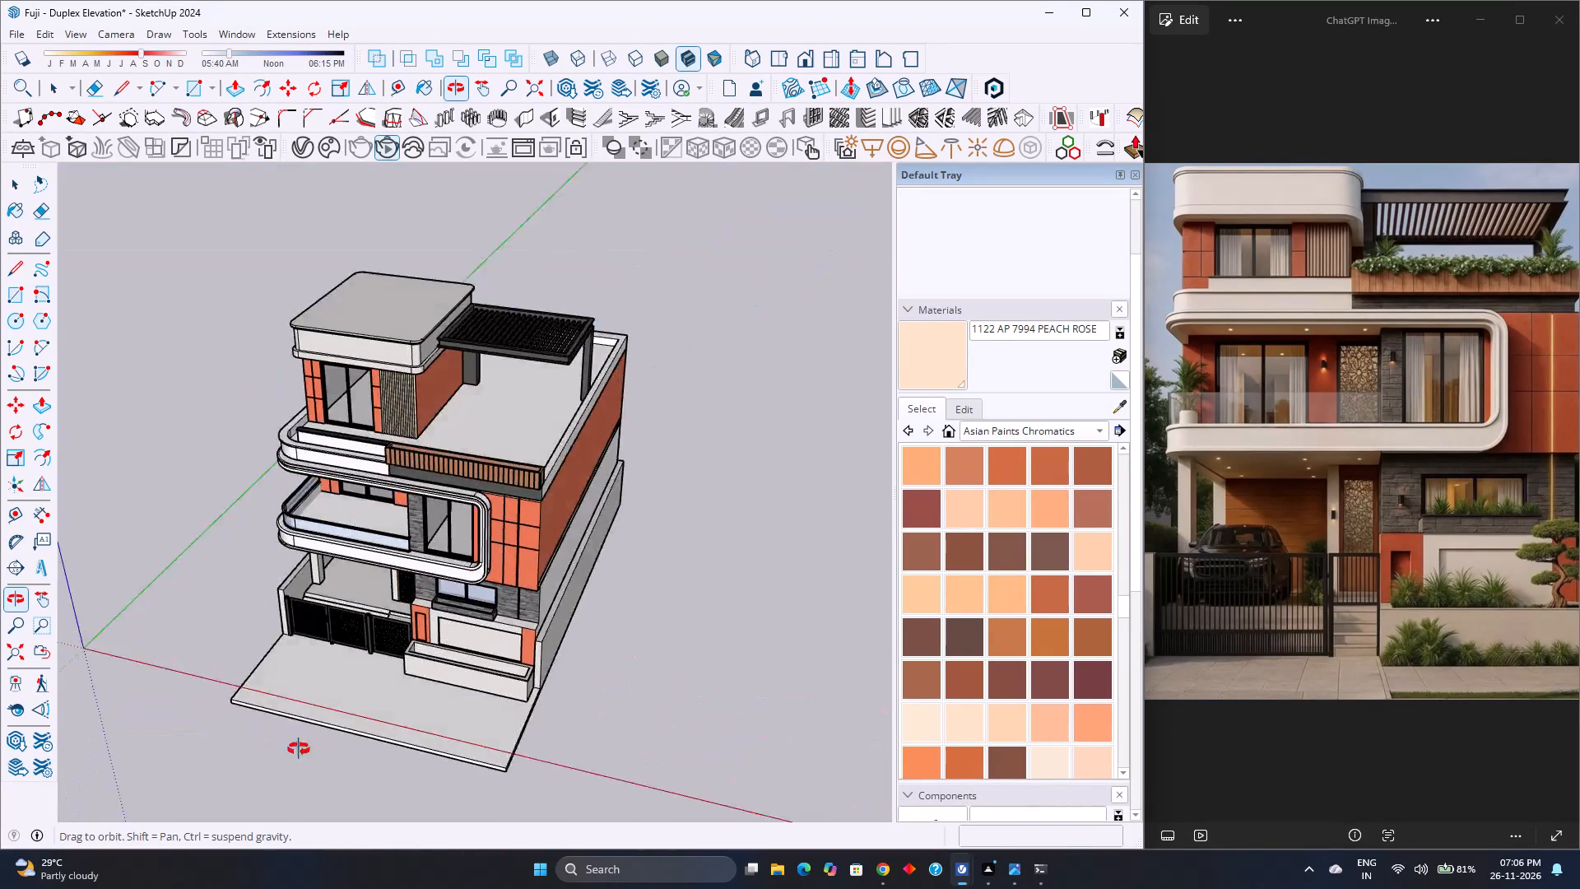
{"action": "middle_click_drag", "start_coordinate": [299, 749], "coordinate": [405, 590]}
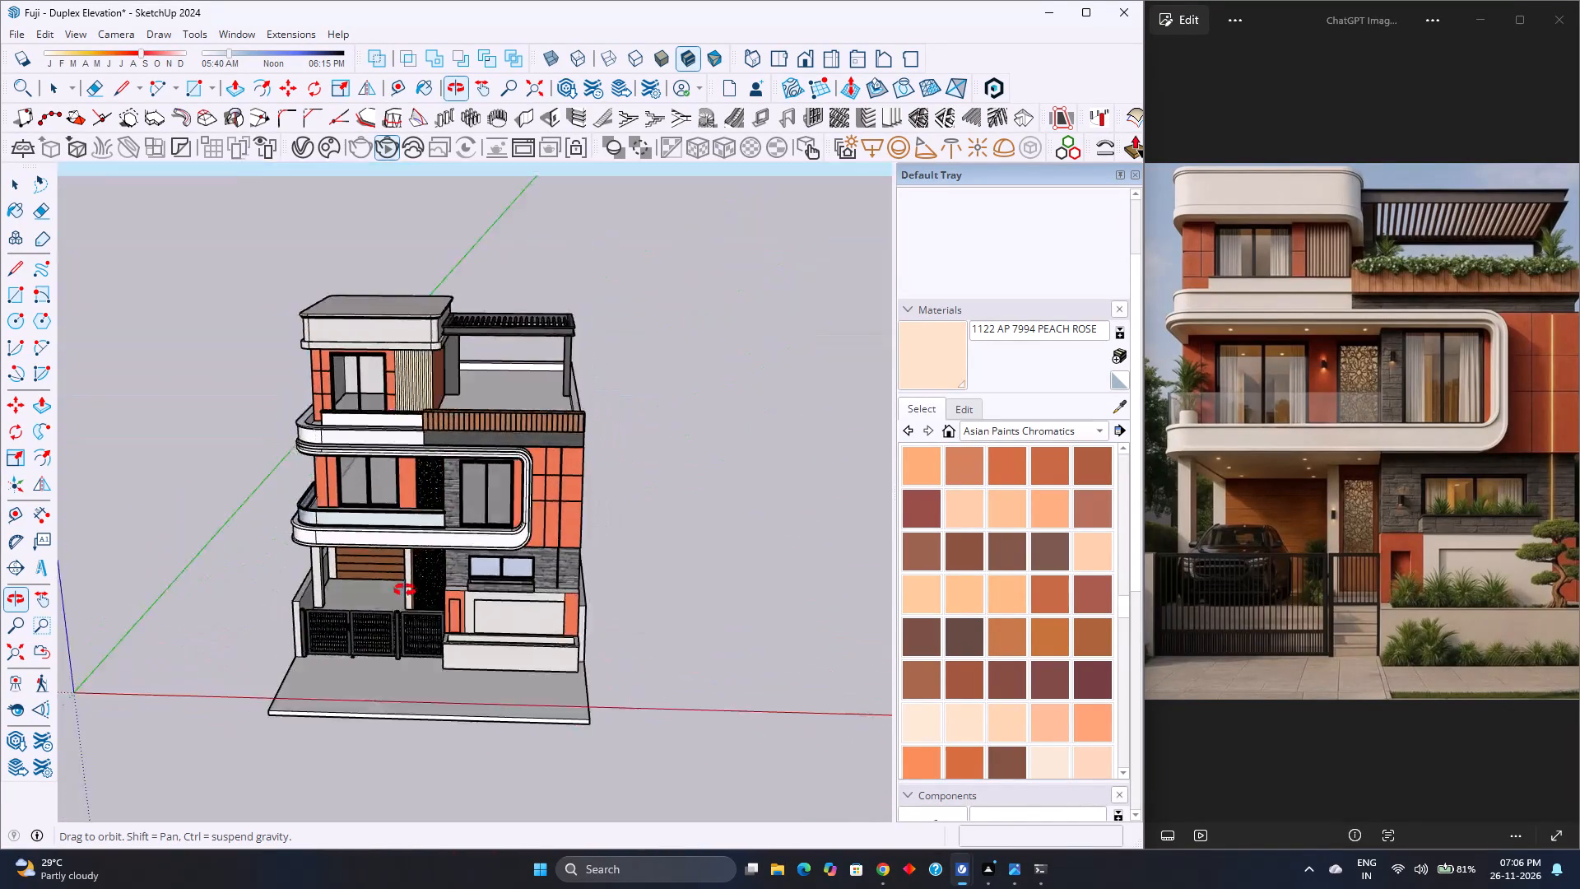
{"action": "middle_click_drag", "start_coordinate": [405, 590], "coordinate": [348, 593]}
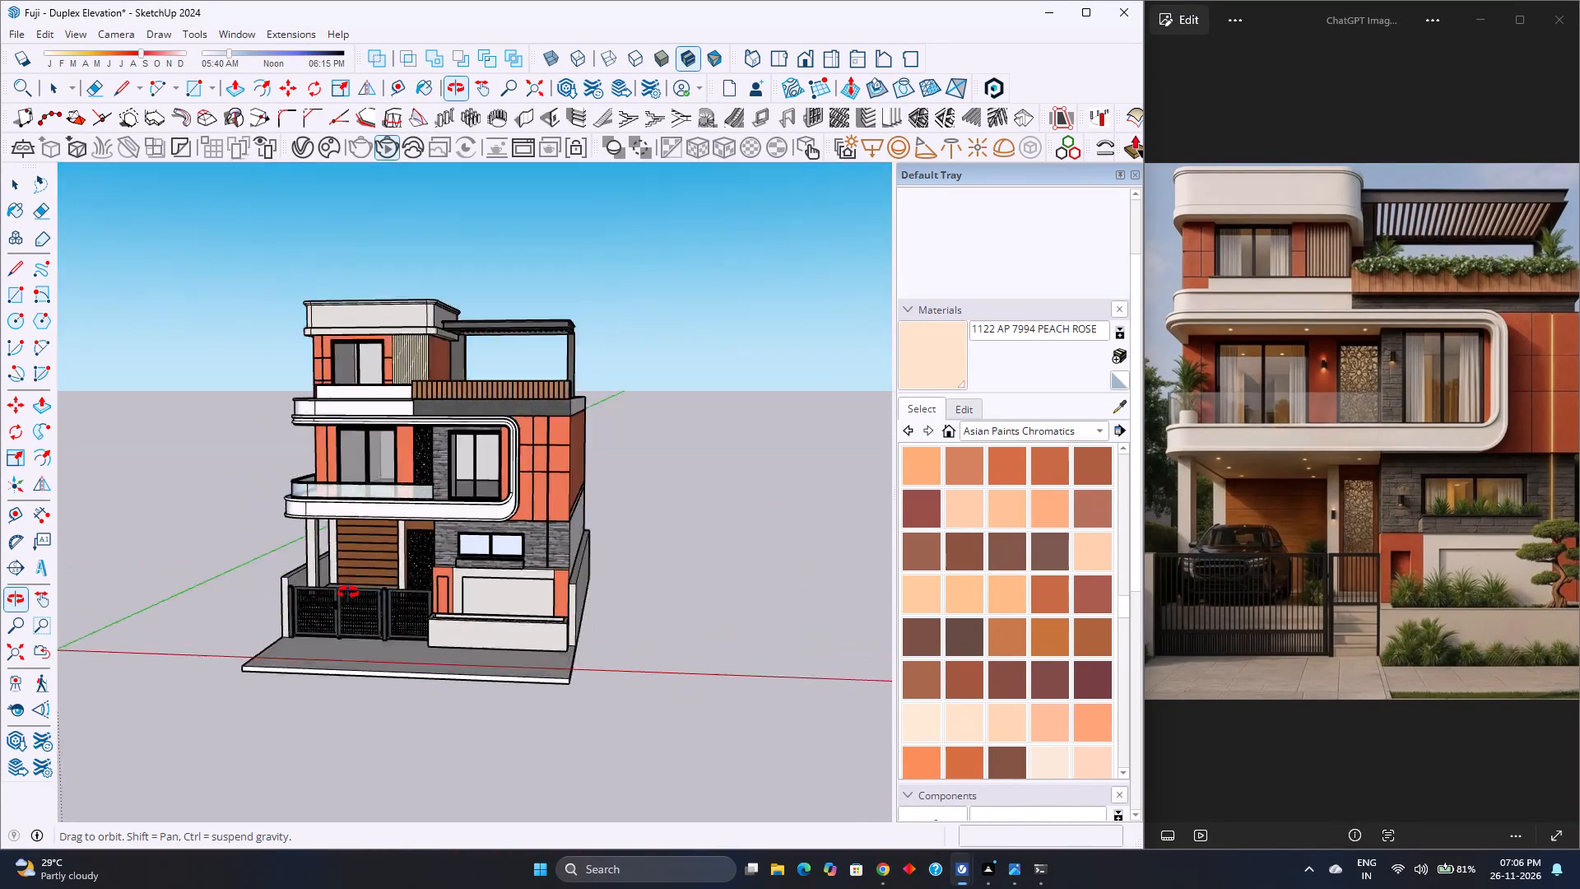
{"action": "middle_click_drag", "start_coordinate": [348, 593], "coordinate": [388, 706]}
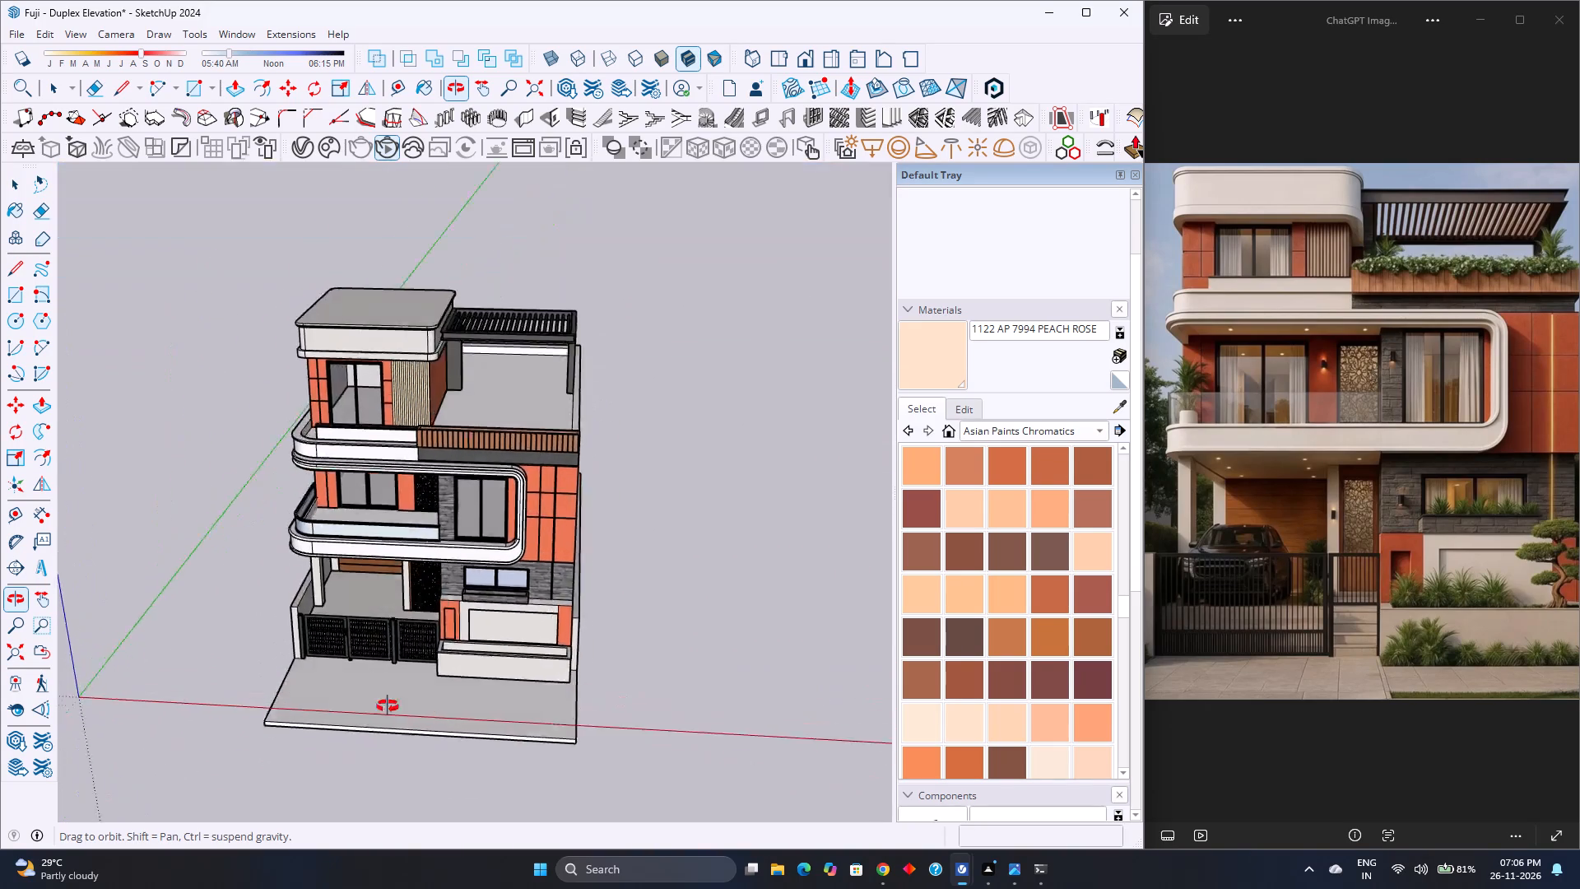
{"action": "middle_click_drag", "start_coordinate": [388, 706], "coordinate": [463, 516]}
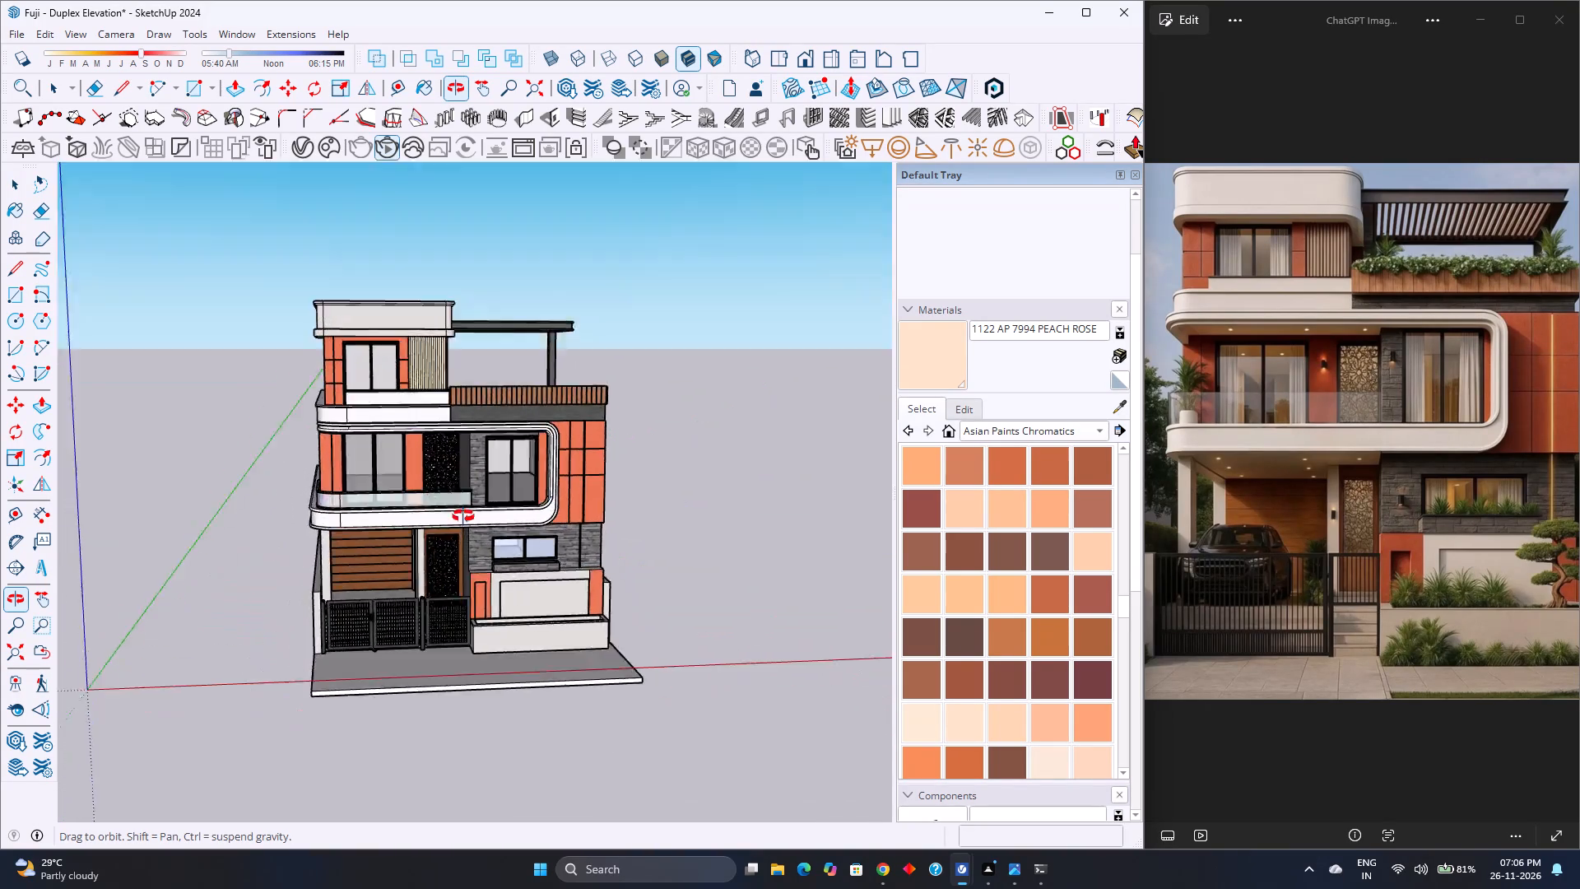
{"action": "middle_click_drag", "start_coordinate": [463, 516], "coordinate": [281, 514]}
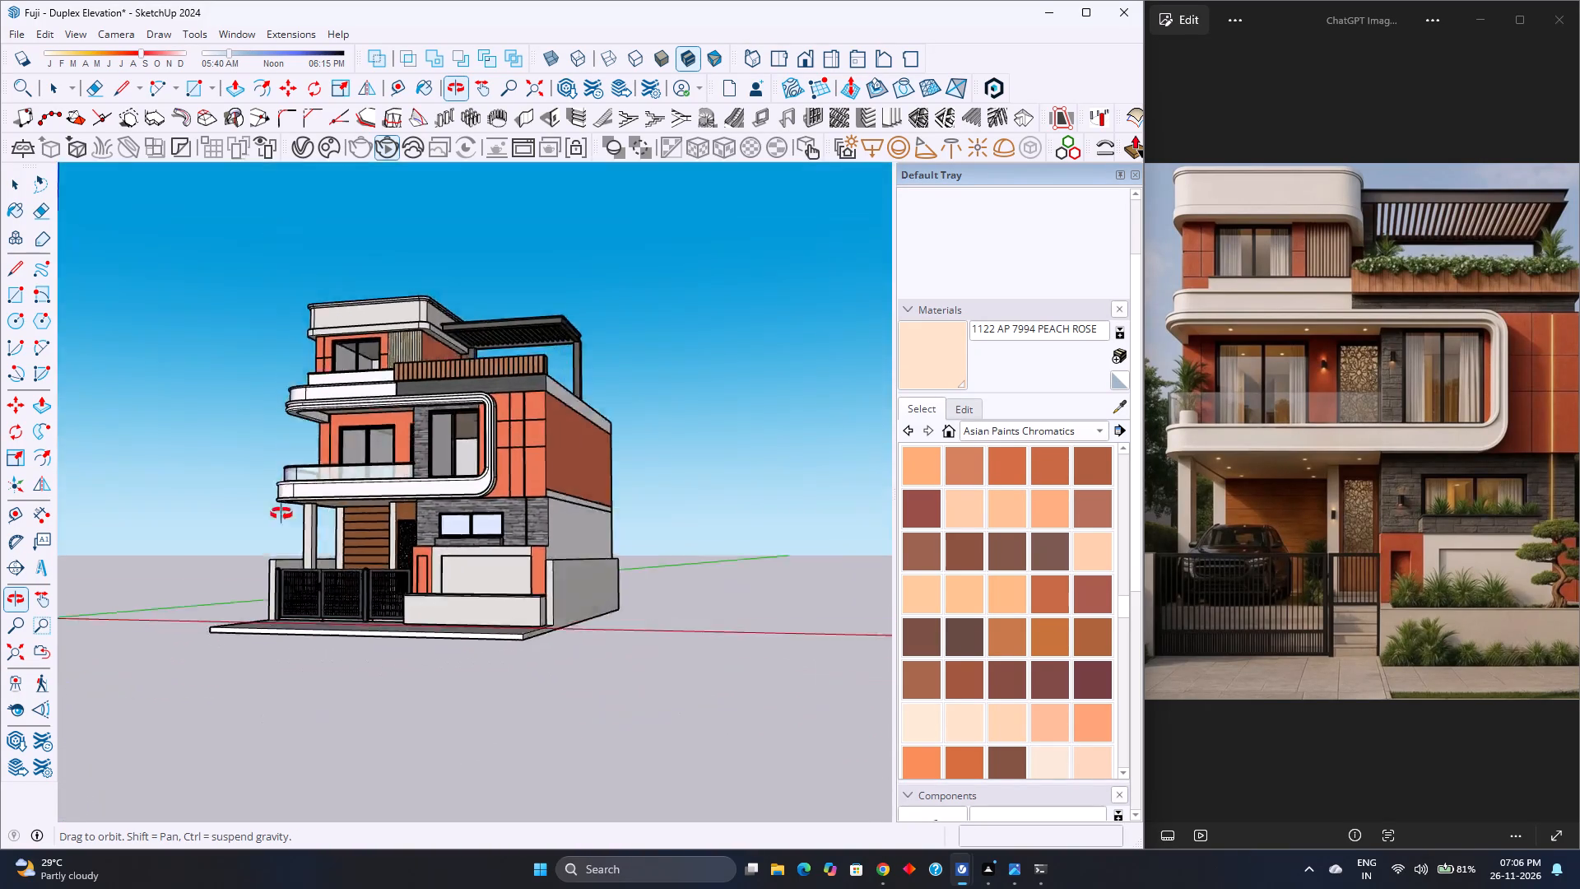
{"action": "middle_click_drag", "start_coordinate": [281, 514], "coordinate": [369, 737]}
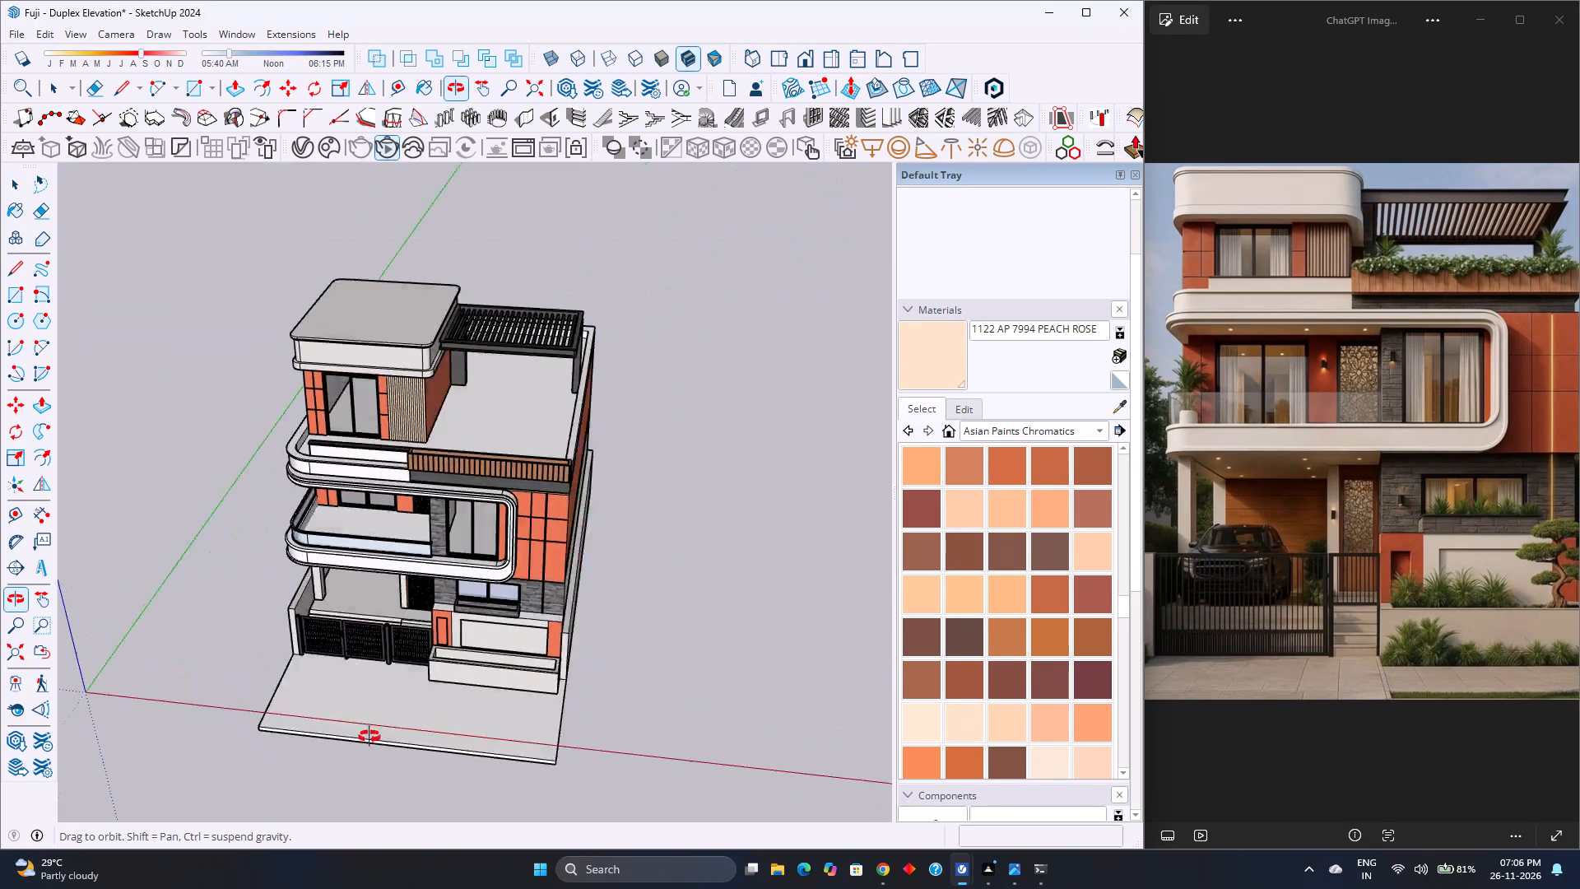
{"action": "middle_click_drag", "start_coordinate": [369, 737], "coordinate": [355, 663]}
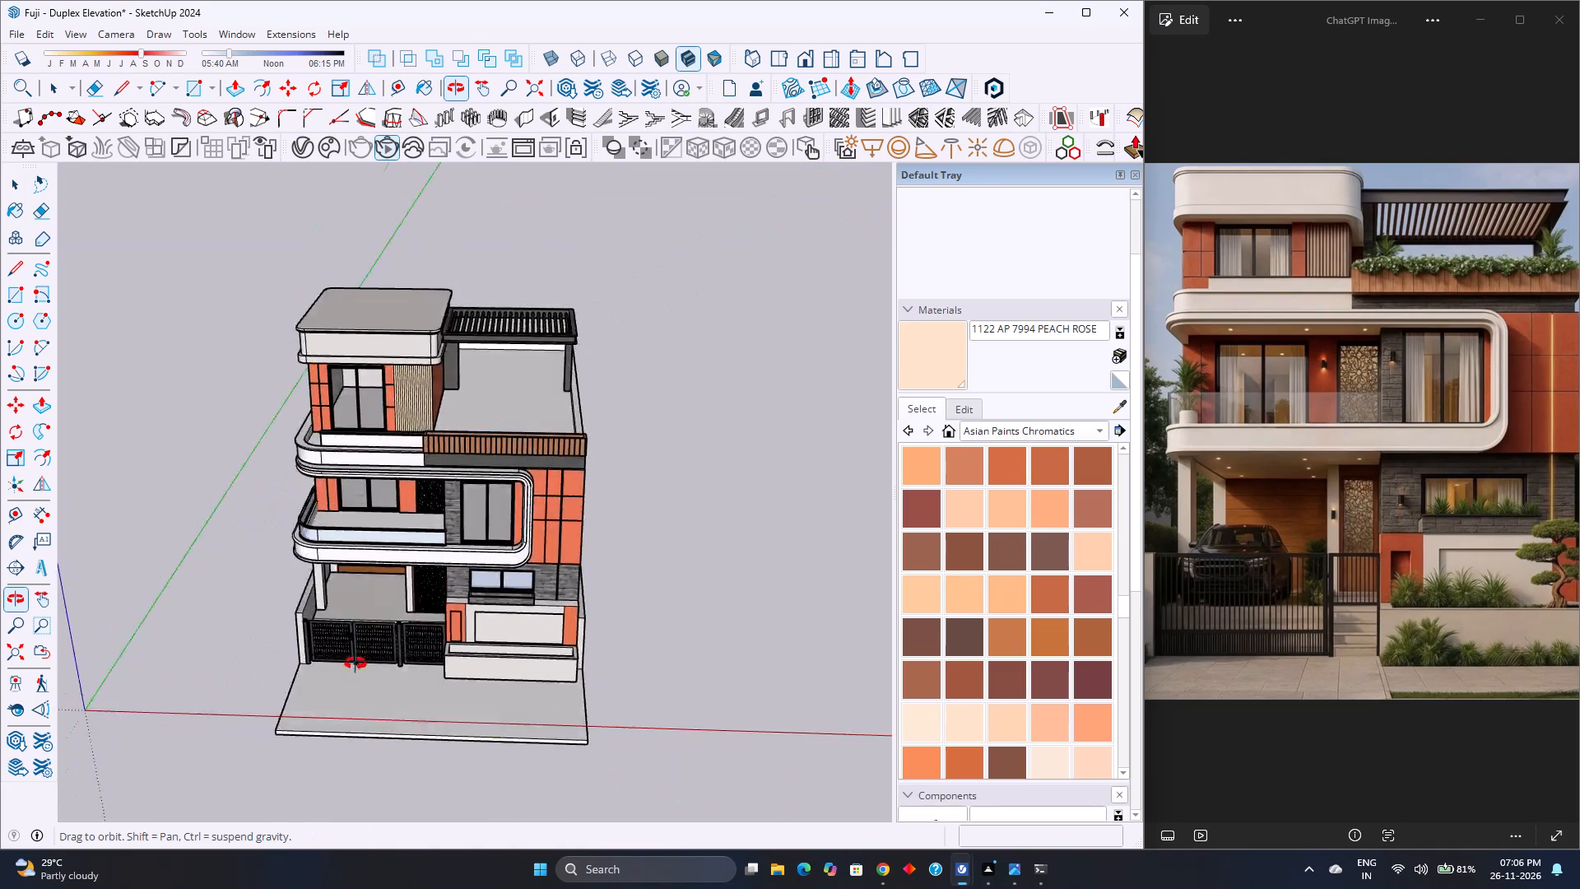
{"action": "middle_click_drag", "start_coordinate": [355, 663], "coordinate": [182, 614]}
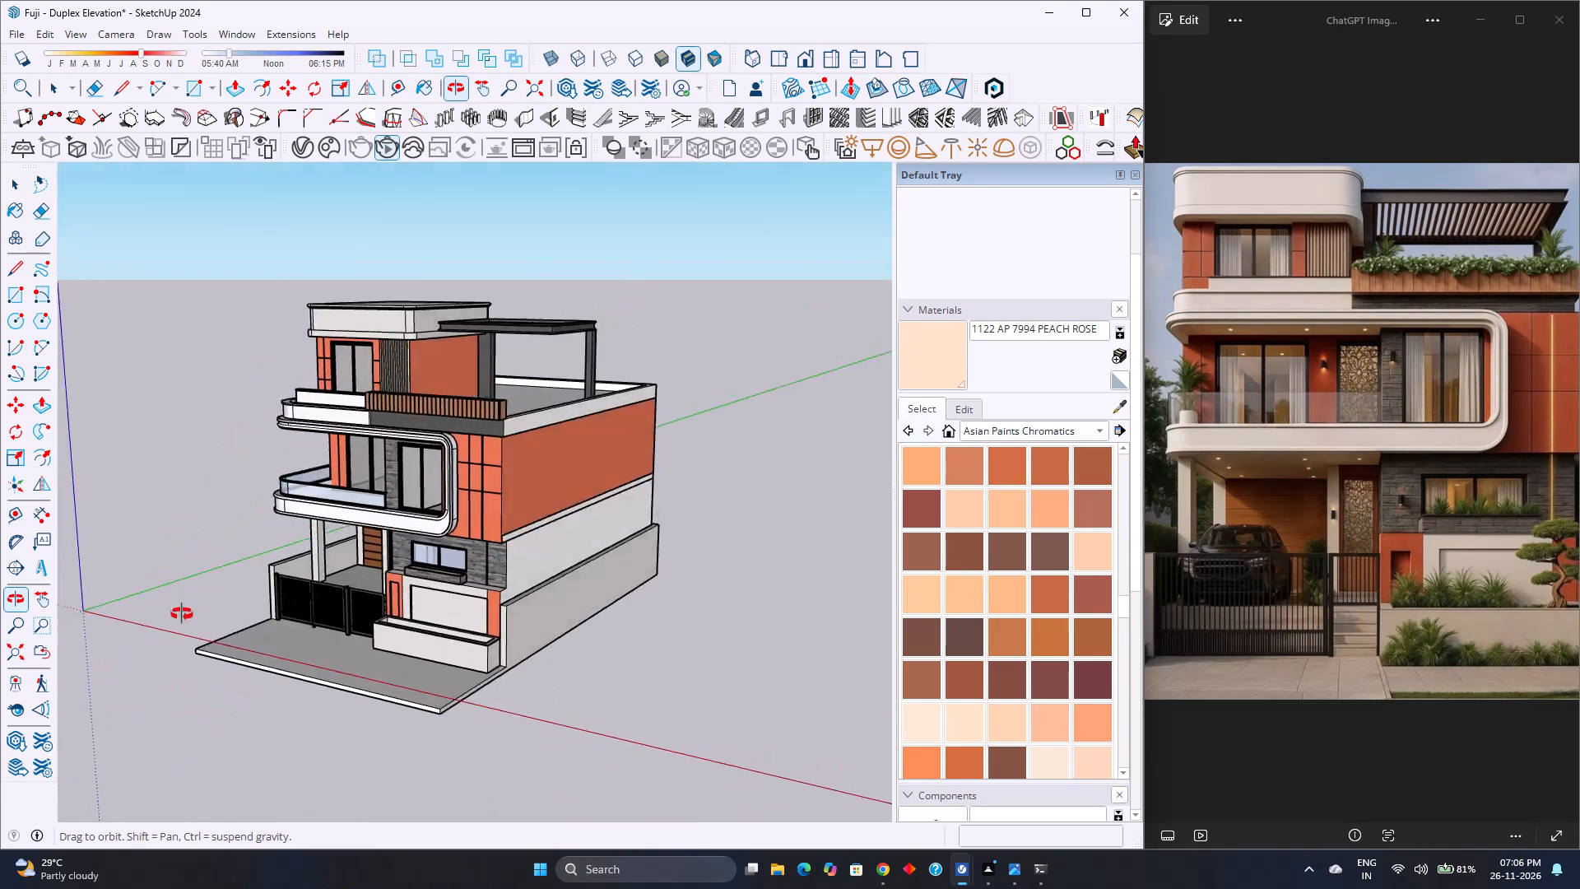
{"action": "middle_click_drag", "start_coordinate": [182, 614], "coordinate": [285, 784]}
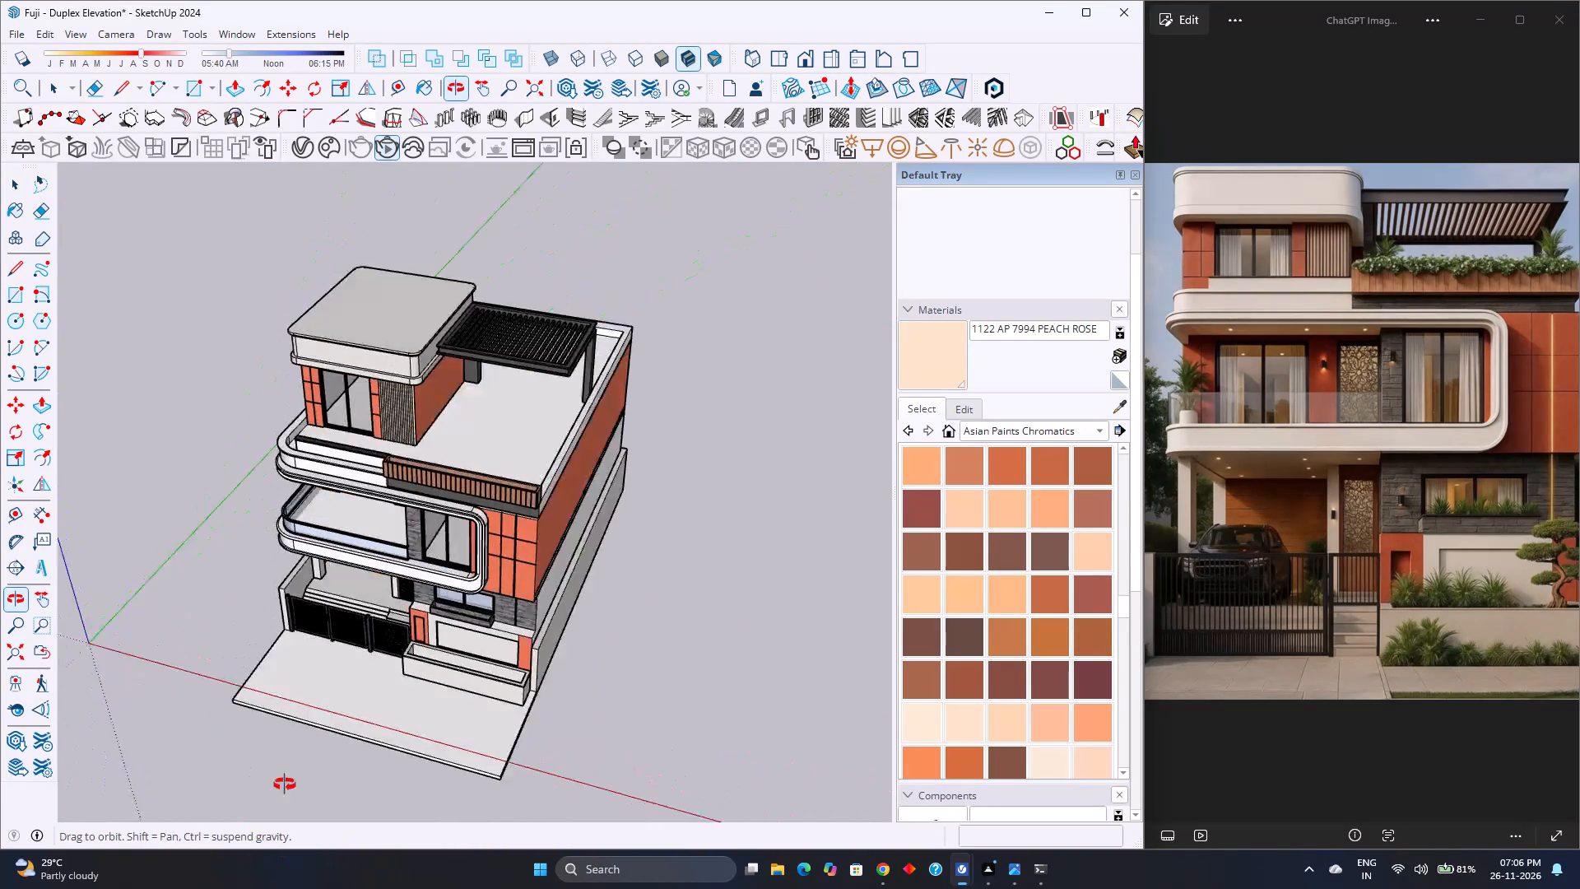
{"action": "middle_click_drag", "start_coordinate": [285, 784], "coordinate": [304, 735]}
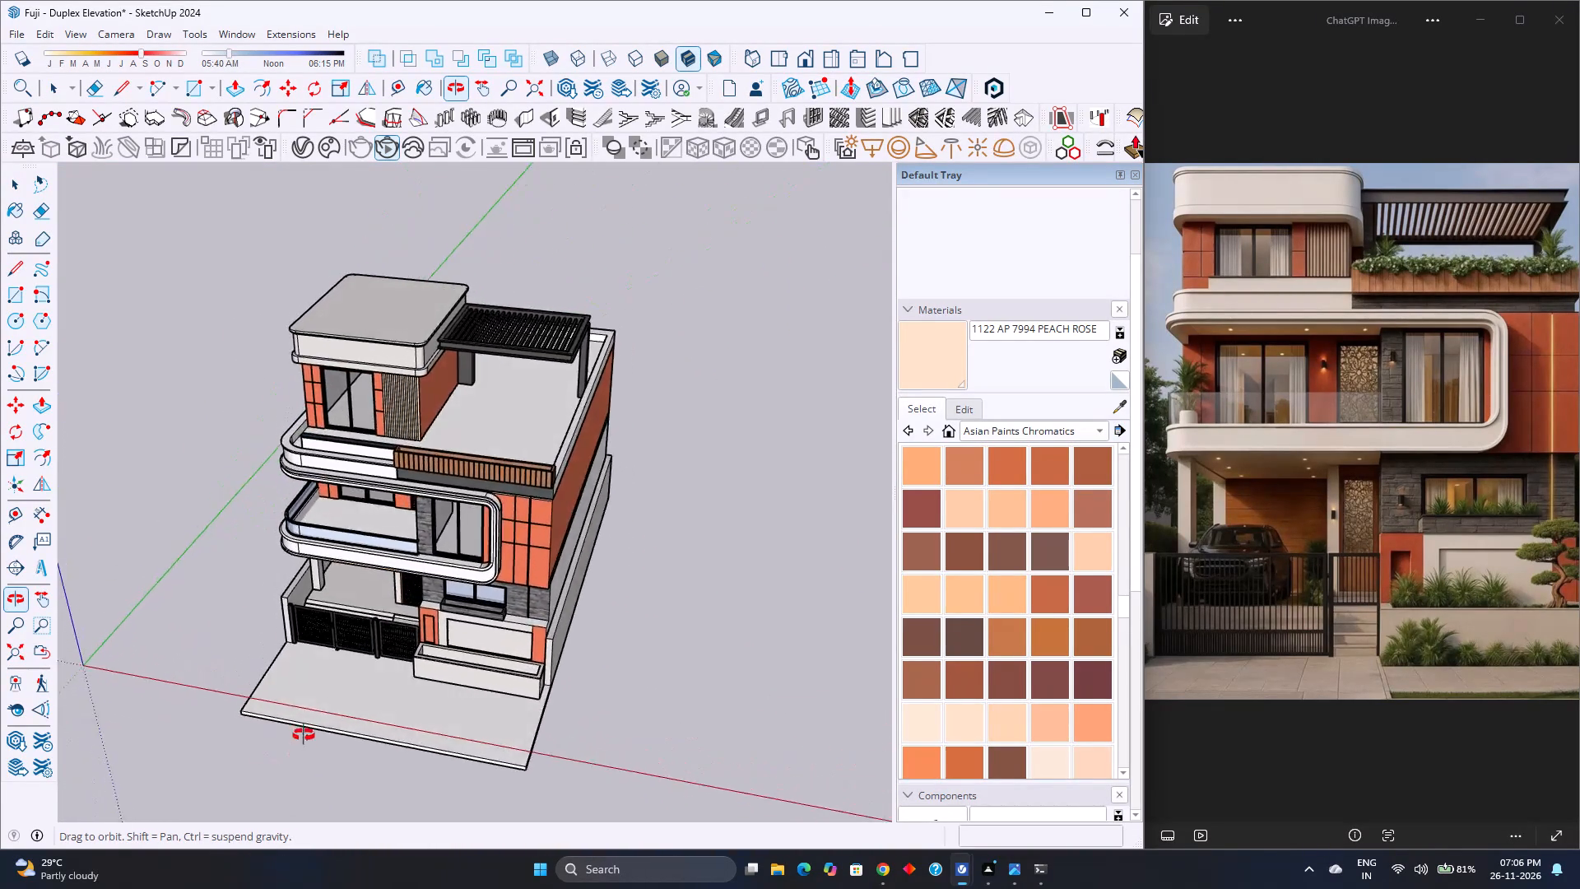
{"action": "middle_click_drag", "start_coordinate": [304, 735], "coordinate": [310, 593]}
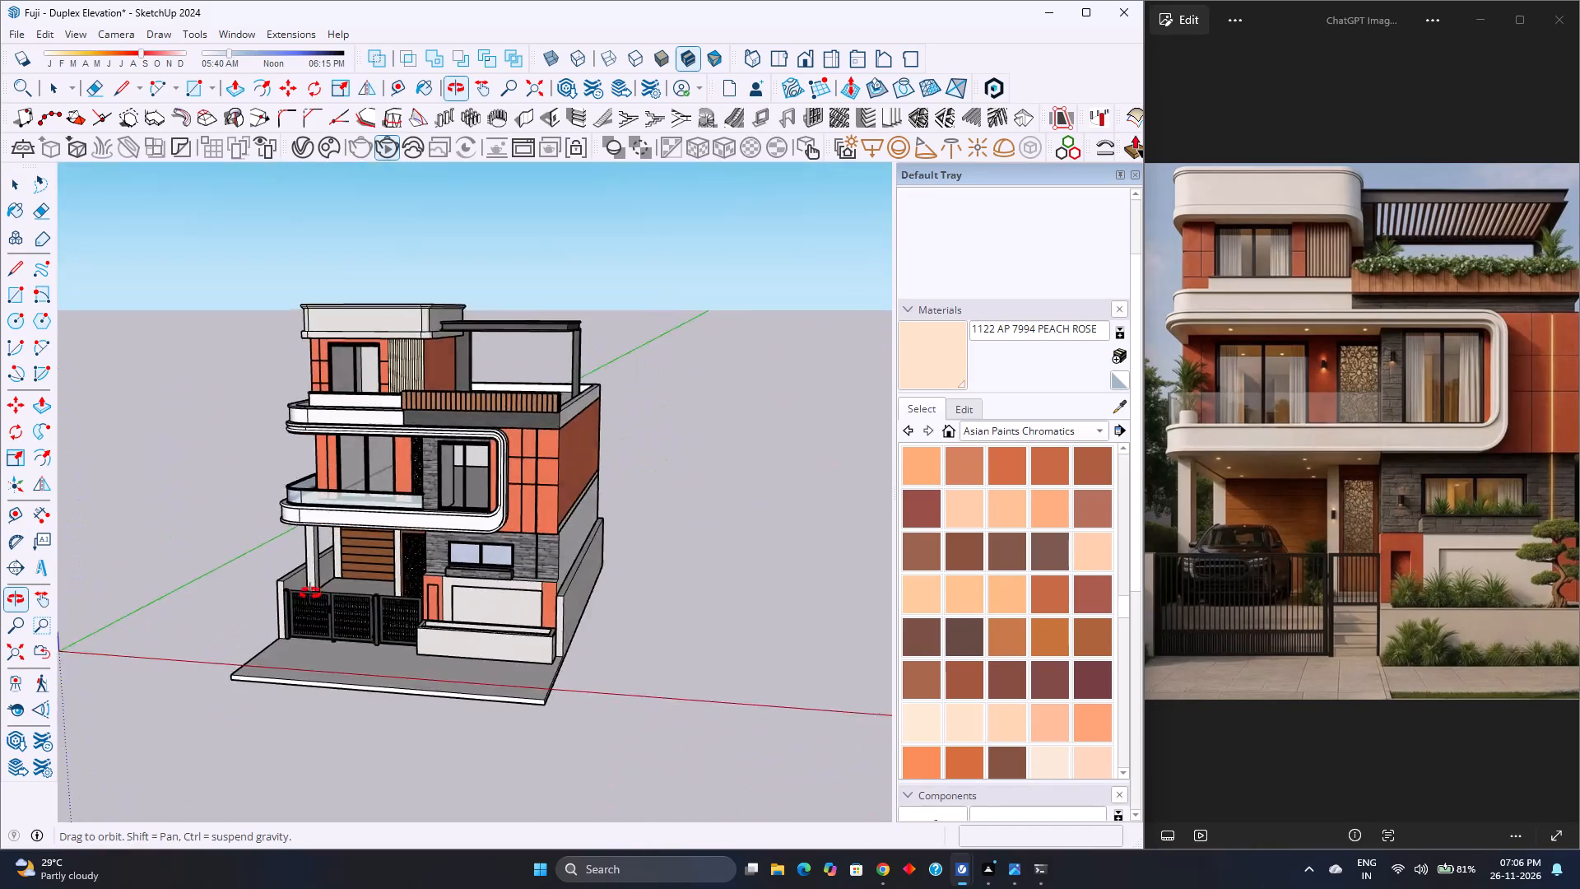
{"action": "middle_click_drag", "start_coordinate": [310, 593], "coordinate": [316, 639]}
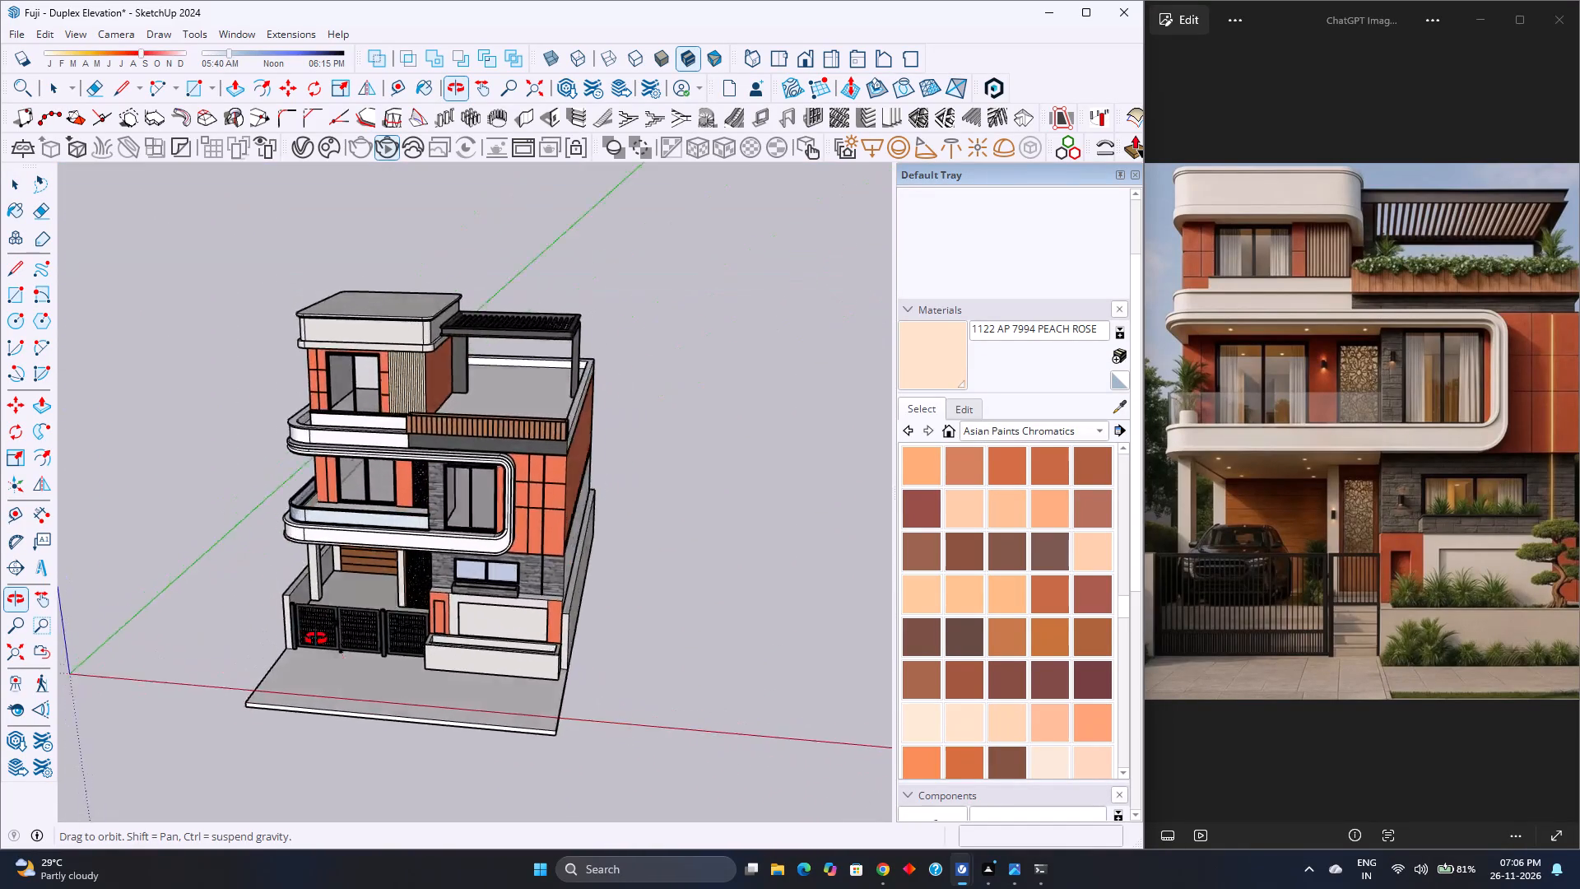
{"action": "middle_click_drag", "start_coordinate": [316, 639], "coordinate": [265, 617]}
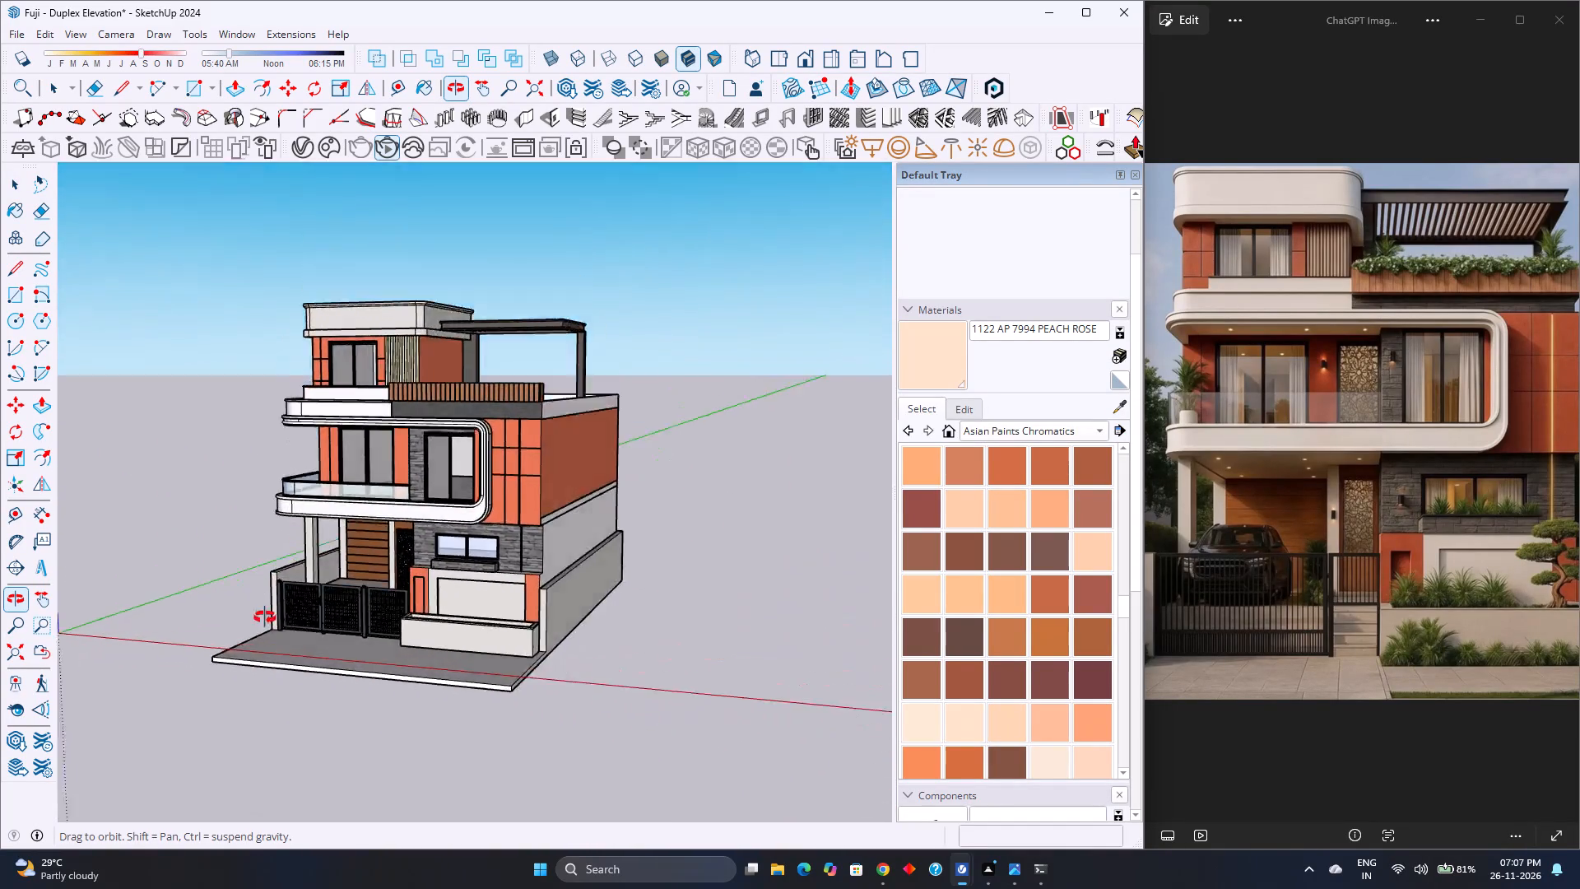
{"action": "middle_click_drag", "start_coordinate": [265, 617], "coordinate": [428, 712]}
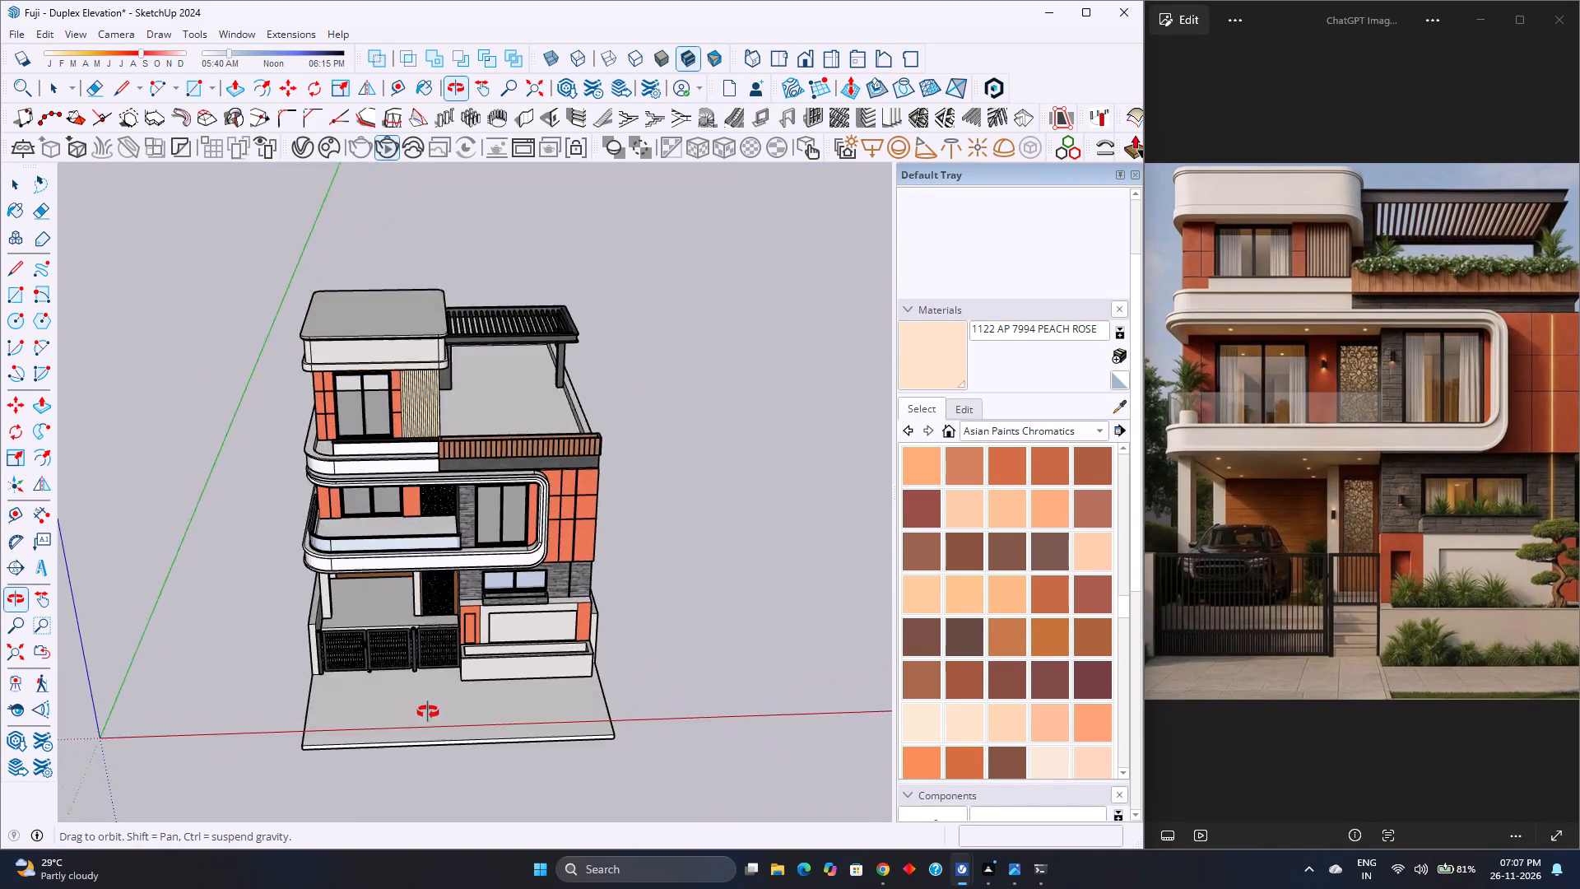
Inspect the facade materials from both front corners and up close around the ground-floor stone cladding, window and jali door.
{"action": "middle_click_drag", "start_coordinate": [428, 712], "coordinate": [305, 623]}
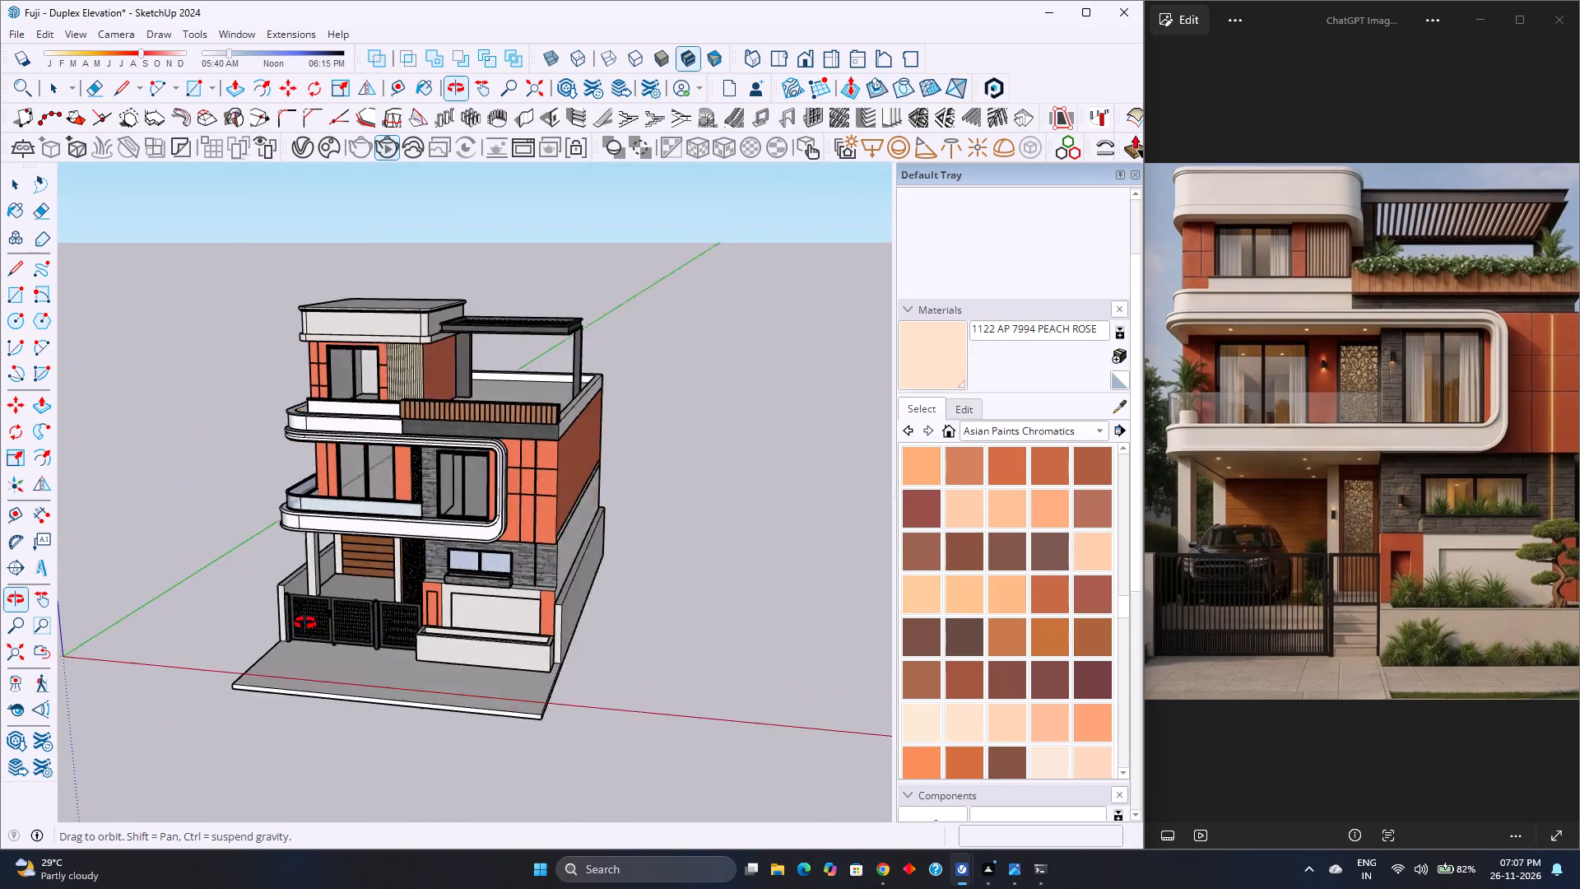
{"action": "middle_click_drag", "start_coordinate": [305, 623], "coordinate": [693, 524]}
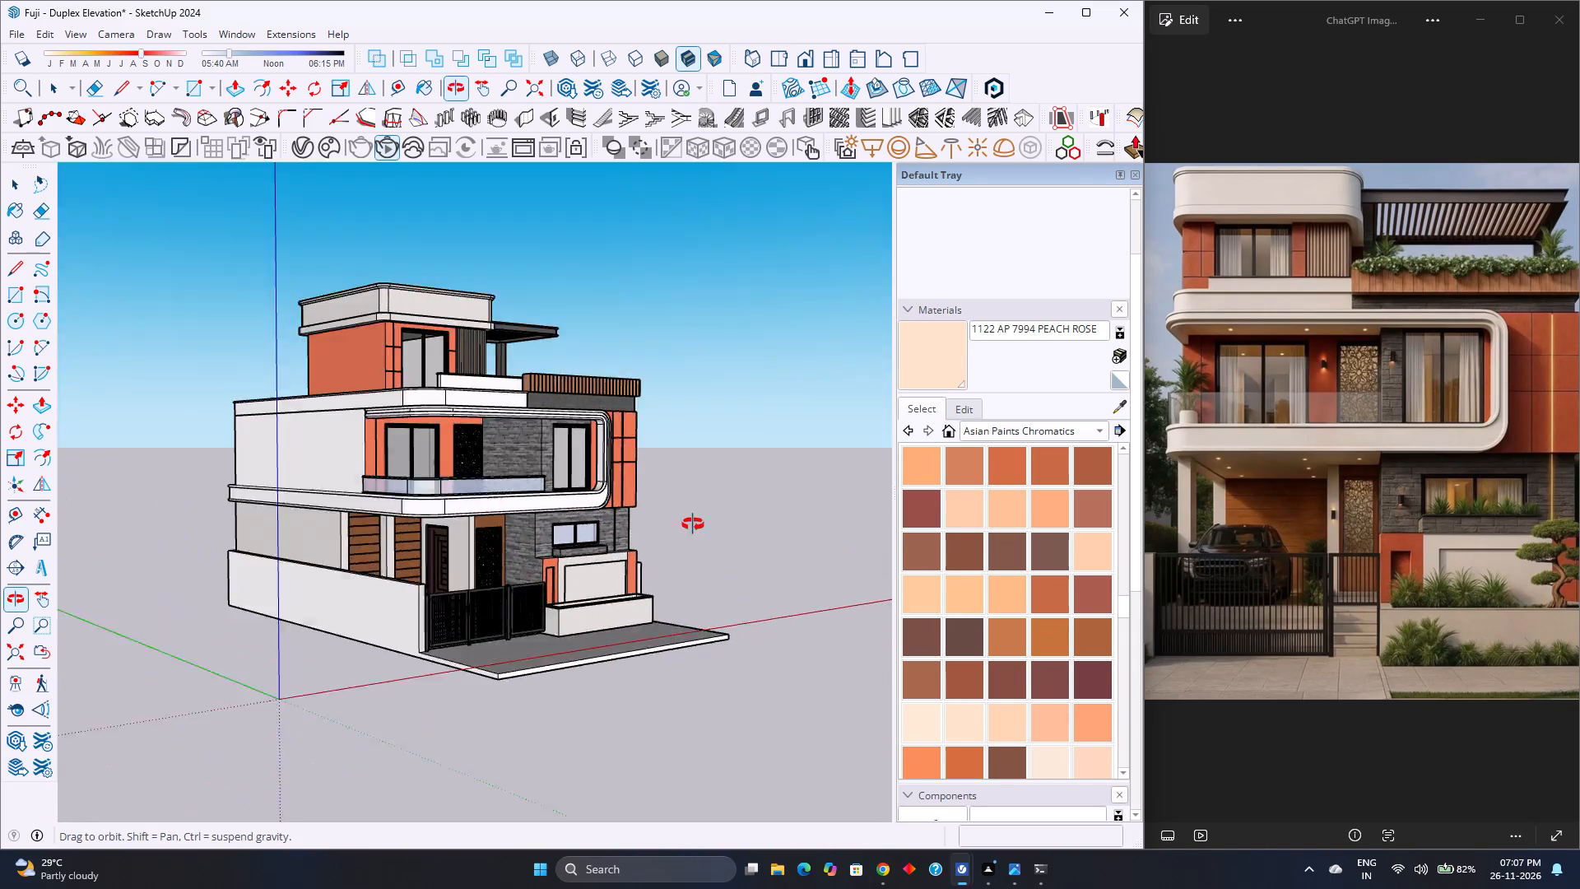
{"action": "middle_click_drag", "start_coordinate": [693, 524], "coordinate": [279, 556]}
{"action": "scroll", "coordinate": [279, 556], "scroll_direction": "up", "scroll_amount": 1}
{"action": "scroll", "coordinate": [276, 547], "scroll_direction": "down", "scroll_amount": 4}
{"action": "scroll", "coordinate": [276, 547], "scroll_direction": "up", "scroll_amount": 2}
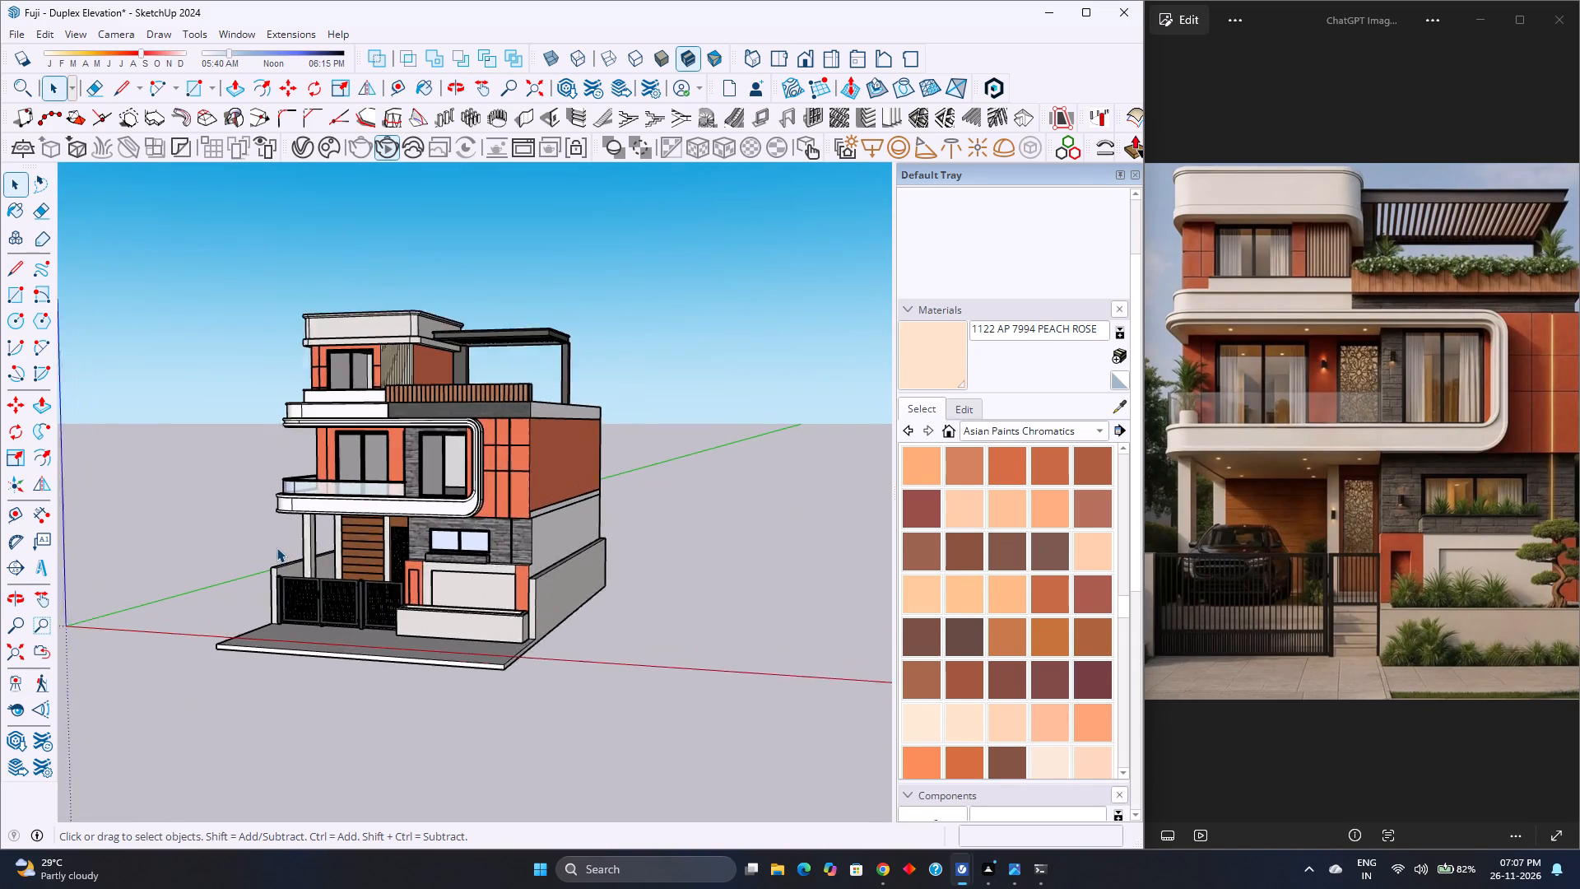
{"action": "scroll", "coordinate": [276, 547], "scroll_direction": "up", "scroll_amount": 2}
{"action": "scroll", "coordinate": [450, 539], "scroll_direction": "up", "scroll_amount": 4}
{"action": "scroll", "coordinate": [450, 539], "scroll_direction": "down", "scroll_amount": 2}
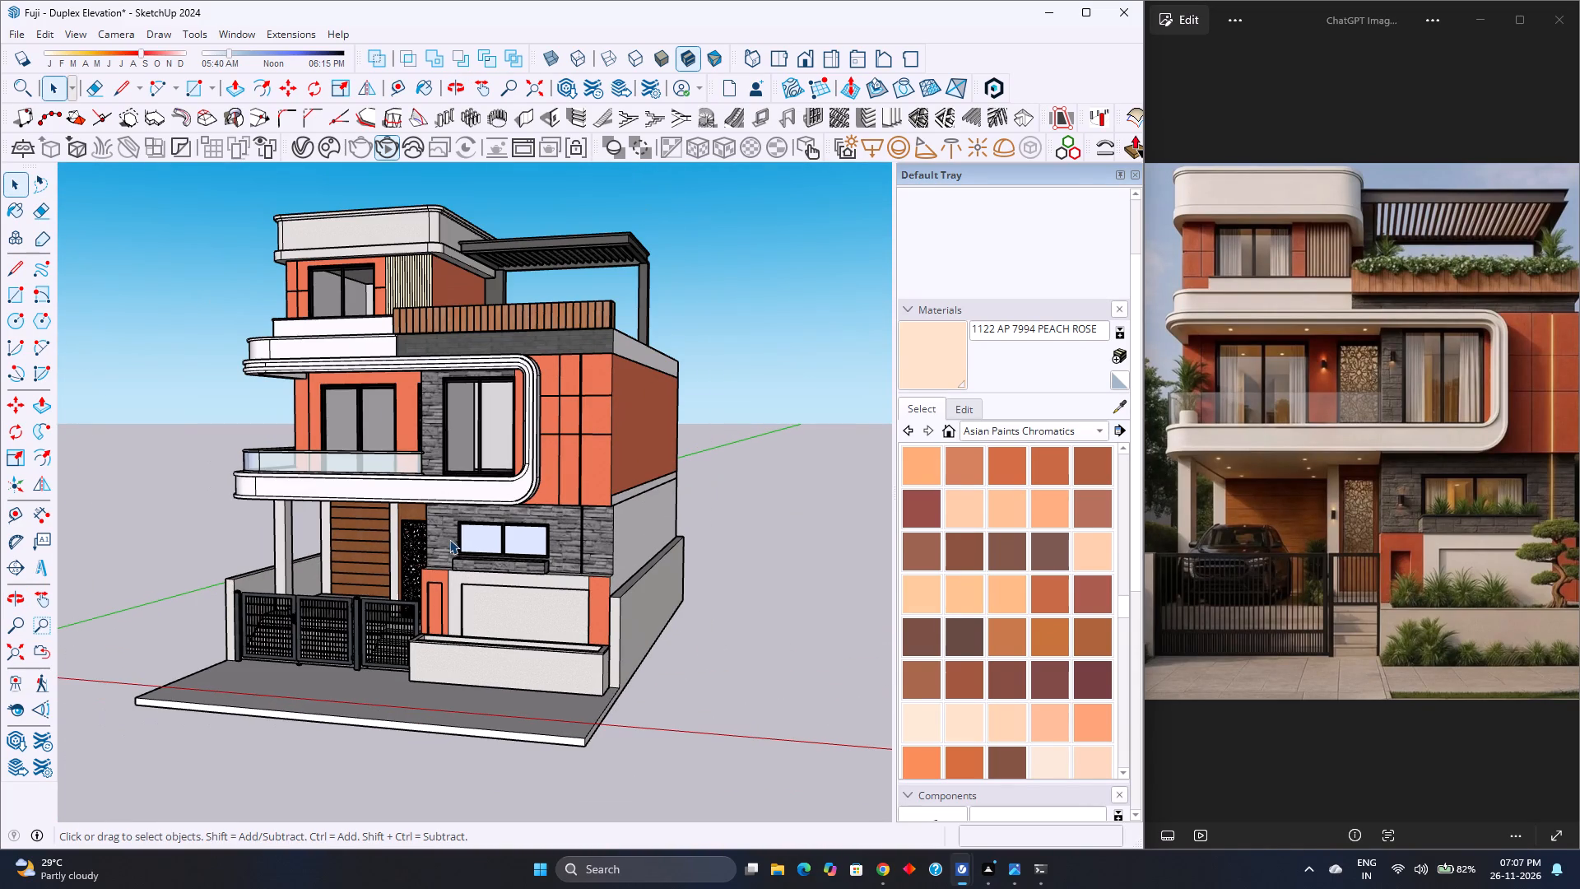
{"action": "scroll", "coordinate": [448, 541], "scroll_direction": "up", "scroll_amount": 2}
{"action": "scroll", "coordinate": [448, 541], "scroll_direction": "down", "scroll_amount": 3}
{"action": "scroll", "coordinate": [446, 543], "scroll_direction": "up", "scroll_amount": 2}
{"action": "scroll", "coordinate": [446, 543], "scroll_direction": "down", "scroll_amount": 2}
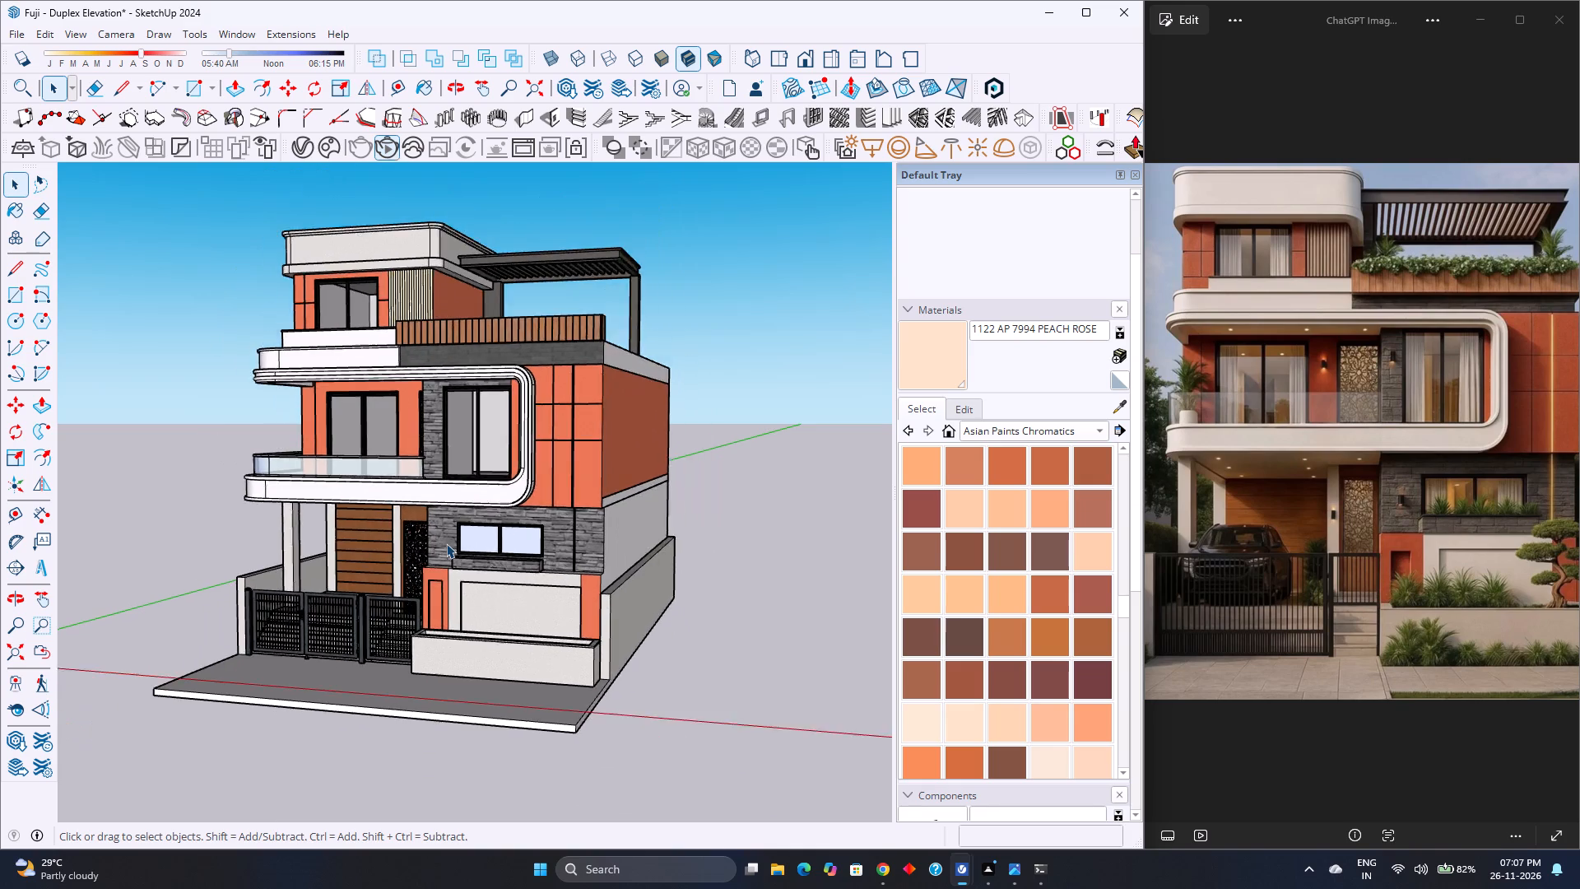
{"action": "scroll", "coordinate": [446, 543], "scroll_direction": "up", "scroll_amount": 2}
{"action": "scroll", "coordinate": [446, 543], "scroll_direction": "down", "scroll_amount": 4}
{"action": "scroll", "coordinate": [446, 543], "scroll_direction": "up", "scroll_amount": 4}
{"action": "scroll", "coordinate": [446, 543], "scroll_direction": "down", "scroll_amount": 3}
{"action": "scroll", "coordinate": [445, 545], "scroll_direction": "up", "scroll_amount": 3}
{"action": "scroll", "coordinate": [445, 545], "scroll_direction": "down", "scroll_amount": 3}
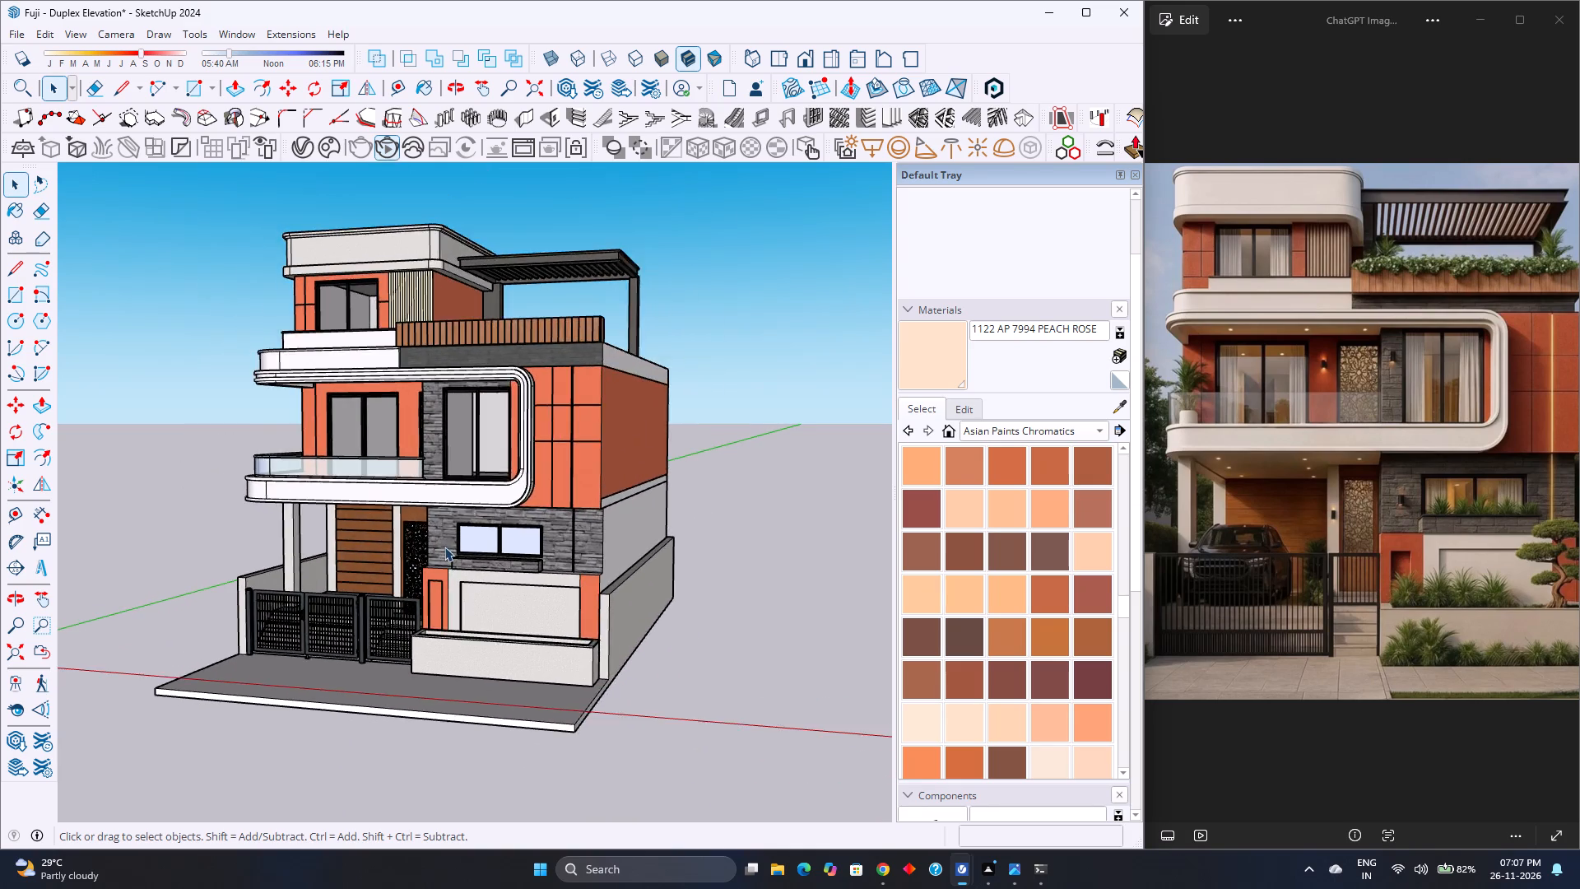
{"action": "scroll", "coordinate": [444, 547], "scroll_direction": "up", "scroll_amount": 3}
{"action": "scroll", "coordinate": [444, 547], "scroll_direction": "down", "scroll_amount": 2}
{"action": "scroll", "coordinate": [444, 548], "scroll_direction": "up", "scroll_amount": 3}
{"action": "scroll", "coordinate": [444, 548], "scroll_direction": "down", "scroll_amount": 4}
{"action": "scroll", "coordinate": [444, 548], "scroll_direction": "up", "scroll_amount": 3}
{"action": "scroll", "coordinate": [444, 548], "scroll_direction": "down", "scroll_amount": 3}
{"action": "scroll", "coordinate": [444, 548], "scroll_direction": "up", "scroll_amount": 3}
{"action": "scroll", "coordinate": [444, 548], "scroll_direction": "down", "scroll_amount": 2}
{"action": "scroll", "coordinate": [444, 548], "scroll_direction": "up", "scroll_amount": 3}
{"action": "scroll", "coordinate": [444, 548], "scroll_direction": "down", "scroll_amount": 2}
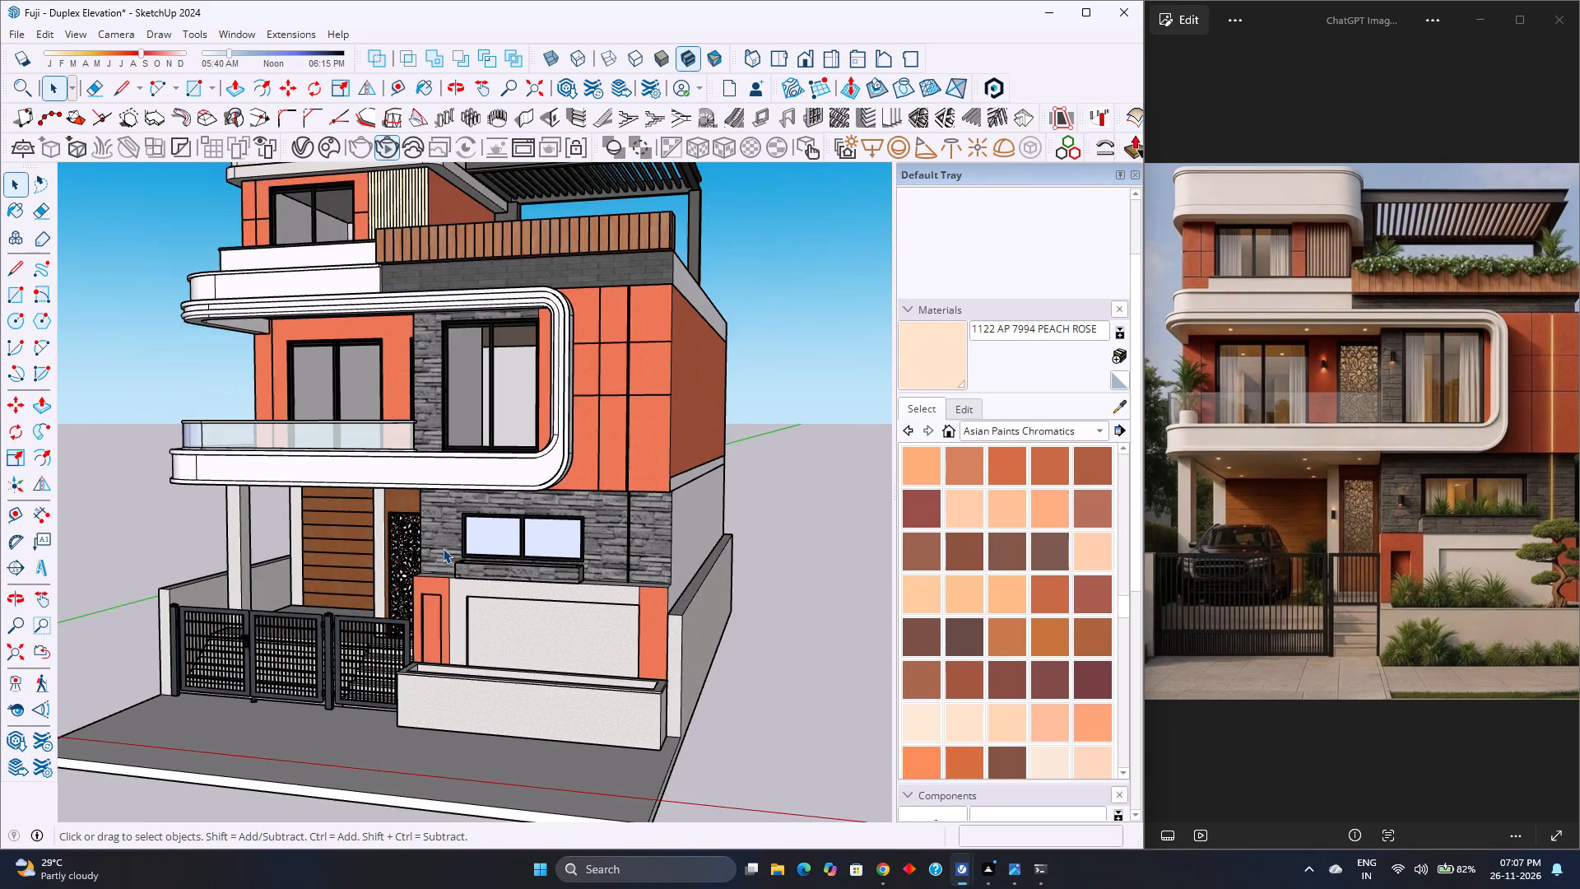
{"action": "scroll", "coordinate": [443, 548], "scroll_direction": "up", "scroll_amount": 3}
{"action": "scroll", "coordinate": [443, 548], "scroll_direction": "down", "scroll_amount": 4}
{"action": "scroll", "coordinate": [443, 548], "scroll_direction": "up", "scroll_amount": 4}
{"action": "scroll", "coordinate": [443, 548], "scroll_direction": "down", "scroll_amount": 4}
{"action": "scroll", "coordinate": [443, 548], "scroll_direction": "up", "scroll_amount": 3}
{"action": "scroll", "coordinate": [443, 548], "scroll_direction": "down", "scroll_amount": 3}
{"action": "scroll", "coordinate": [442, 548], "scroll_direction": "up", "scroll_amount": 3}
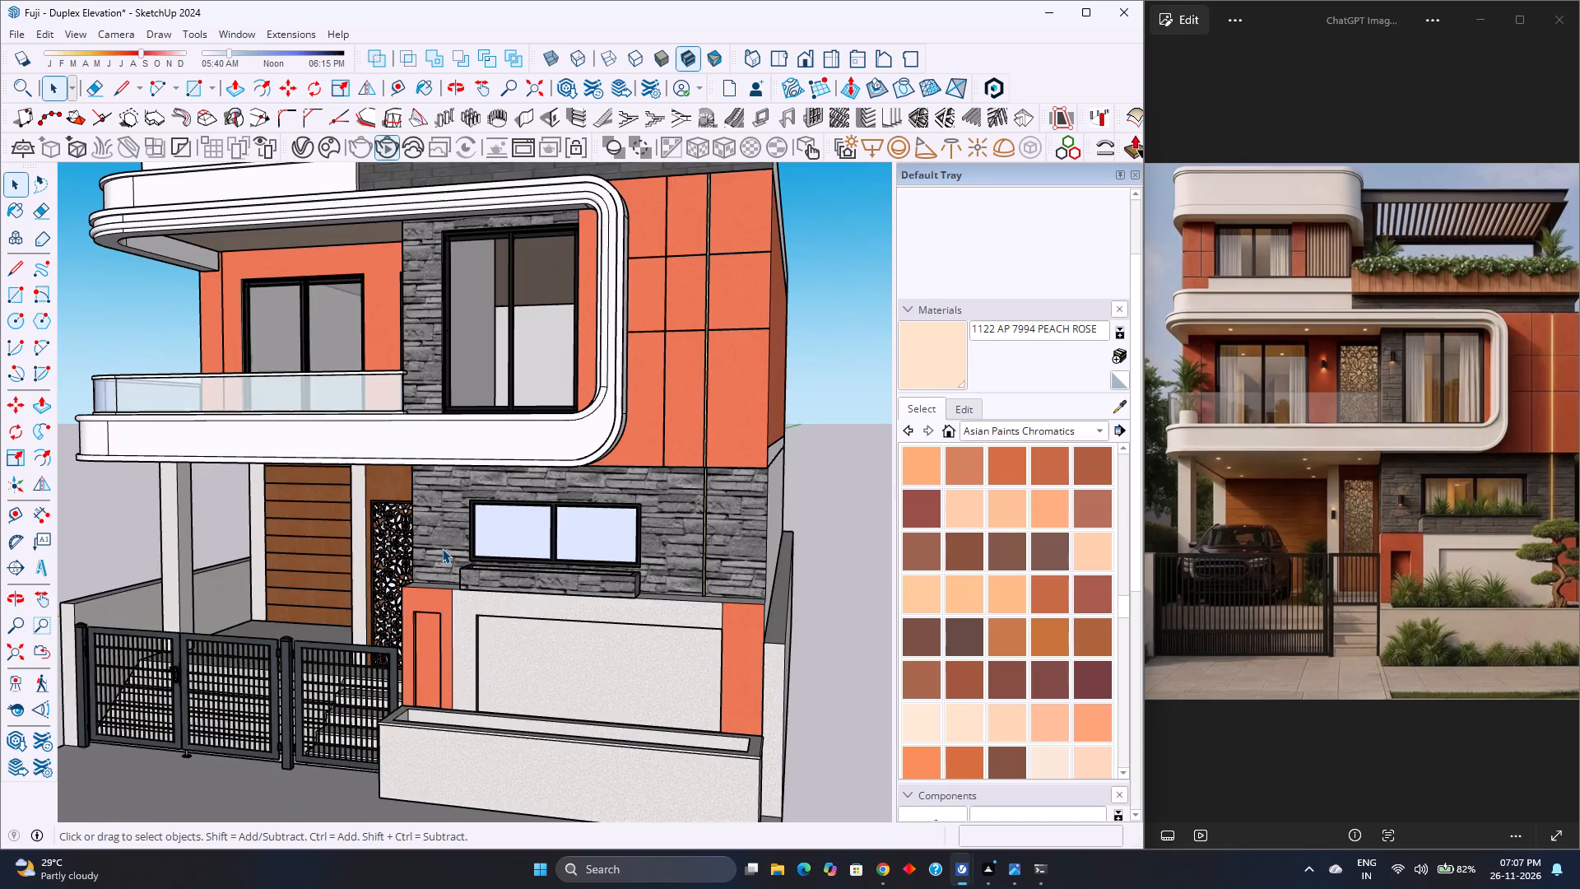
{"action": "scroll", "coordinate": [442, 548], "scroll_direction": "down", "scroll_amount": 2}
{"action": "scroll", "coordinate": [439, 549], "scroll_direction": "up", "scroll_amount": 4}
{"action": "scroll", "coordinate": [439, 549], "scroll_direction": "down", "scroll_amount": 4}
{"action": "scroll", "coordinate": [439, 549], "scroll_direction": "up", "scroll_amount": 3}
{"action": "scroll", "coordinate": [439, 549], "scroll_direction": "down", "scroll_amount": 3}
{"action": "scroll", "coordinate": [439, 549], "scroll_direction": "up", "scroll_amount": 3}
{"action": "scroll", "coordinate": [439, 549], "scroll_direction": "down", "scroll_amount": 3}
{"action": "scroll", "coordinate": [439, 549], "scroll_direction": "up", "scroll_amount": 2}
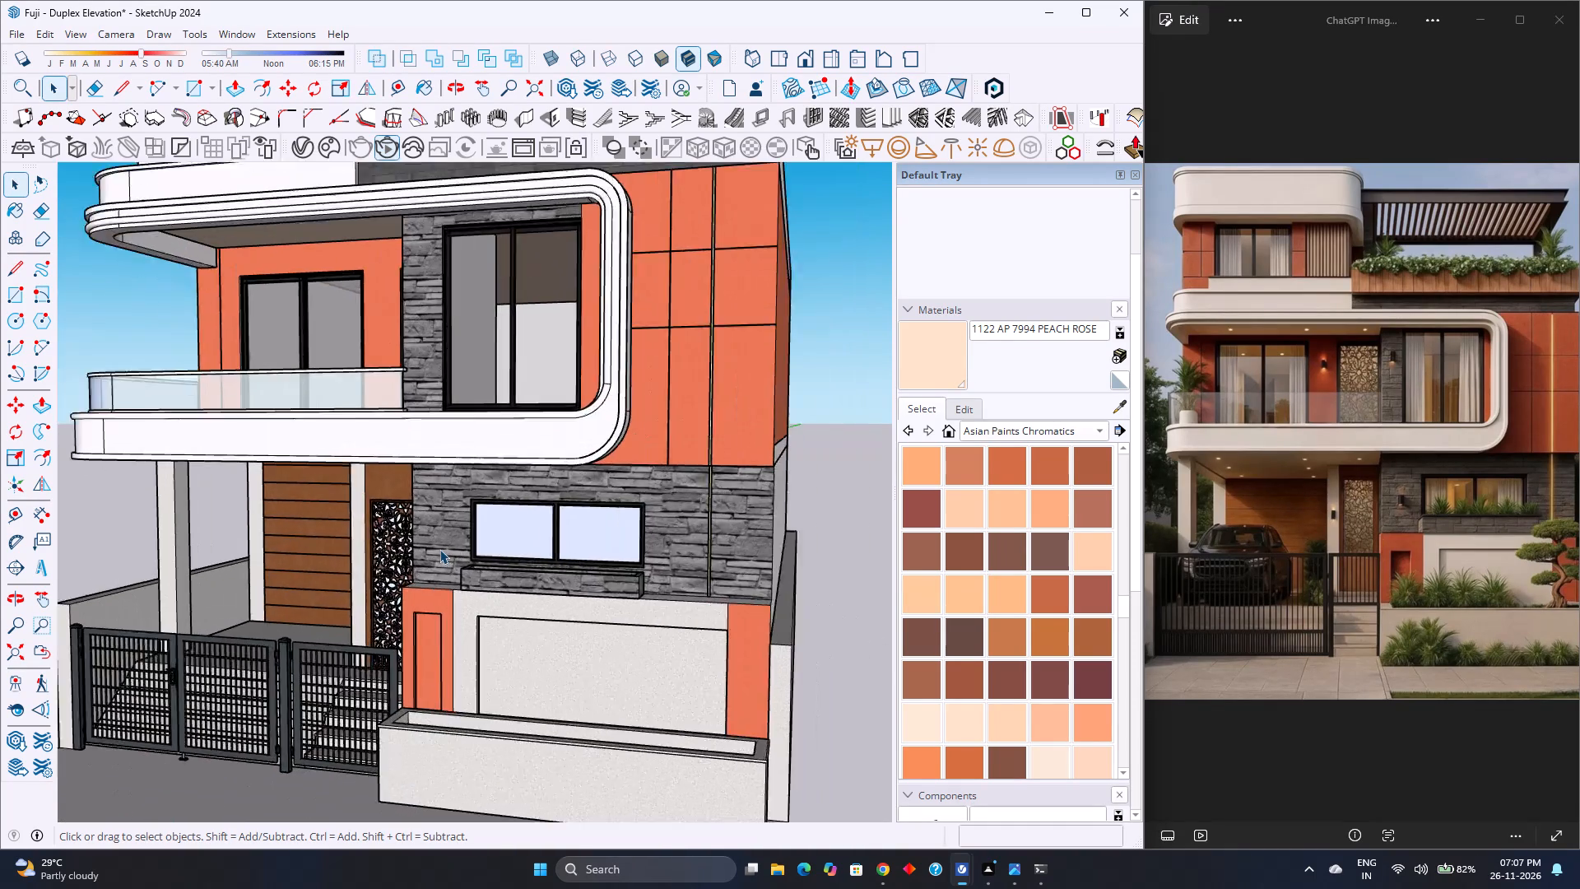
{"action": "scroll", "coordinate": [439, 549], "scroll_direction": "up", "scroll_amount": 1}
{"action": "scroll", "coordinate": [439, 549], "scroll_direction": "down", "scroll_amount": 4}
{"action": "scroll", "coordinate": [439, 549], "scroll_direction": "up", "scroll_amount": 3}
{"action": "scroll", "coordinate": [439, 549], "scroll_direction": "down", "scroll_amount": 3}
{"action": "scroll", "coordinate": [439, 549], "scroll_direction": "up", "scroll_amount": 3}
{"action": "scroll", "coordinate": [439, 549], "scroll_direction": "down", "scroll_amount": 3}
{"action": "scroll", "coordinate": [439, 549], "scroll_direction": "up", "scroll_amount": 4}
{"action": "scroll", "coordinate": [439, 549], "scroll_direction": "down", "scroll_amount": 2}
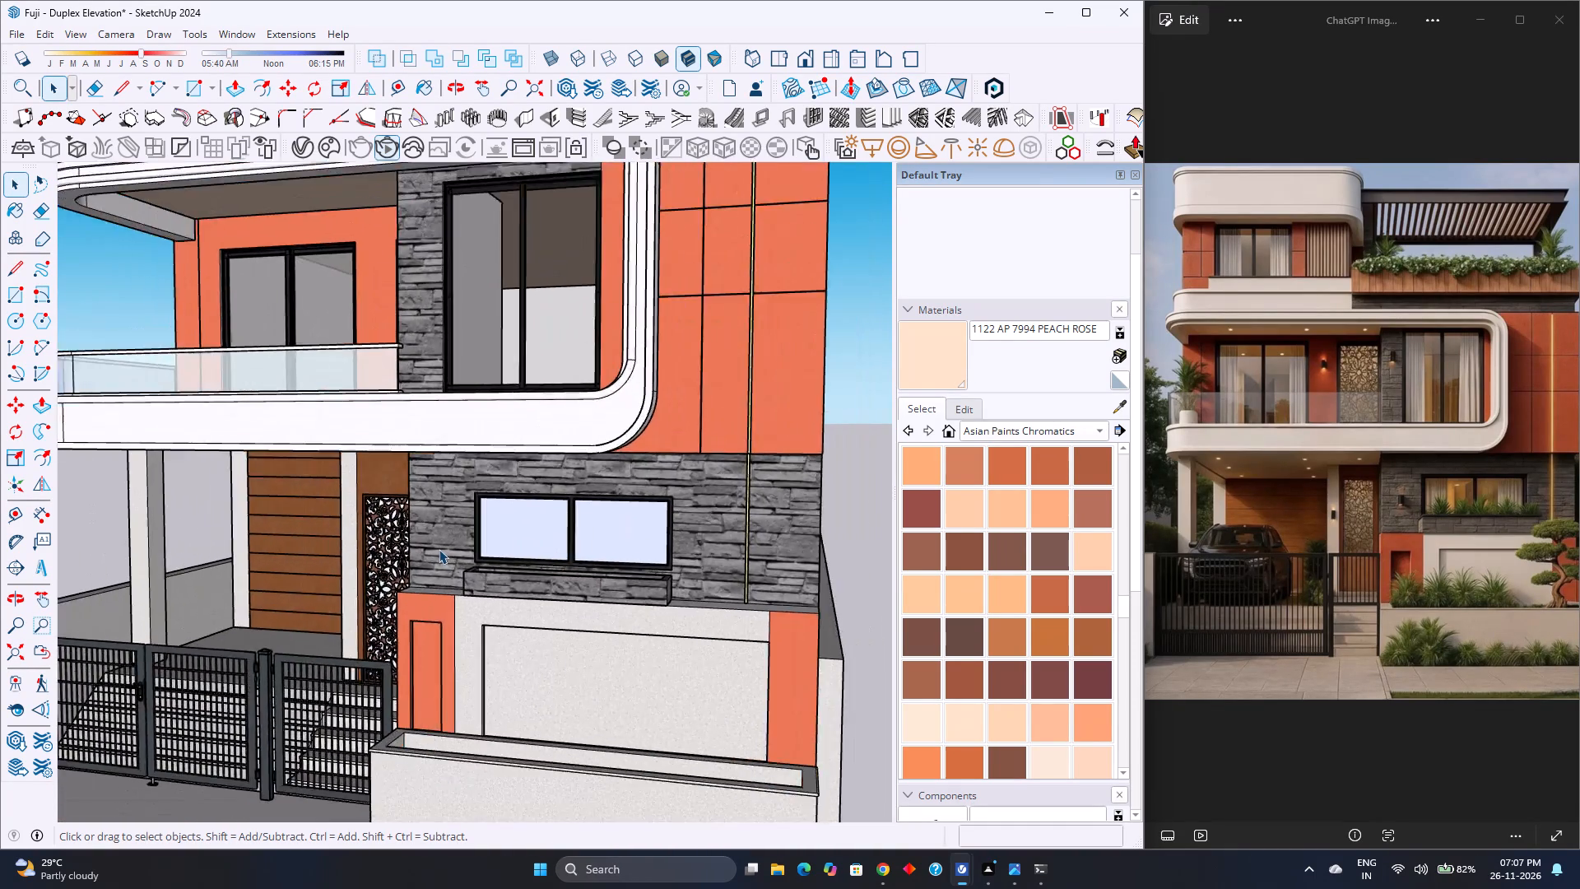
{"action": "scroll", "coordinate": [439, 549], "scroll_direction": "down", "scroll_amount": 2}
{"action": "scroll", "coordinate": [439, 549], "scroll_direction": "up", "scroll_amount": 4}
{"action": "scroll", "coordinate": [437, 549], "scroll_direction": "down", "scroll_amount": 4}
{"action": "scroll", "coordinate": [437, 549], "scroll_direction": "up", "scroll_amount": 4}
{"action": "scroll", "coordinate": [437, 549], "scroll_direction": "down", "scroll_amount": 4}
{"action": "scroll", "coordinate": [437, 549], "scroll_direction": "up", "scroll_amount": 3}
{"action": "scroll", "coordinate": [437, 549], "scroll_direction": "down", "scroll_amount": 2}
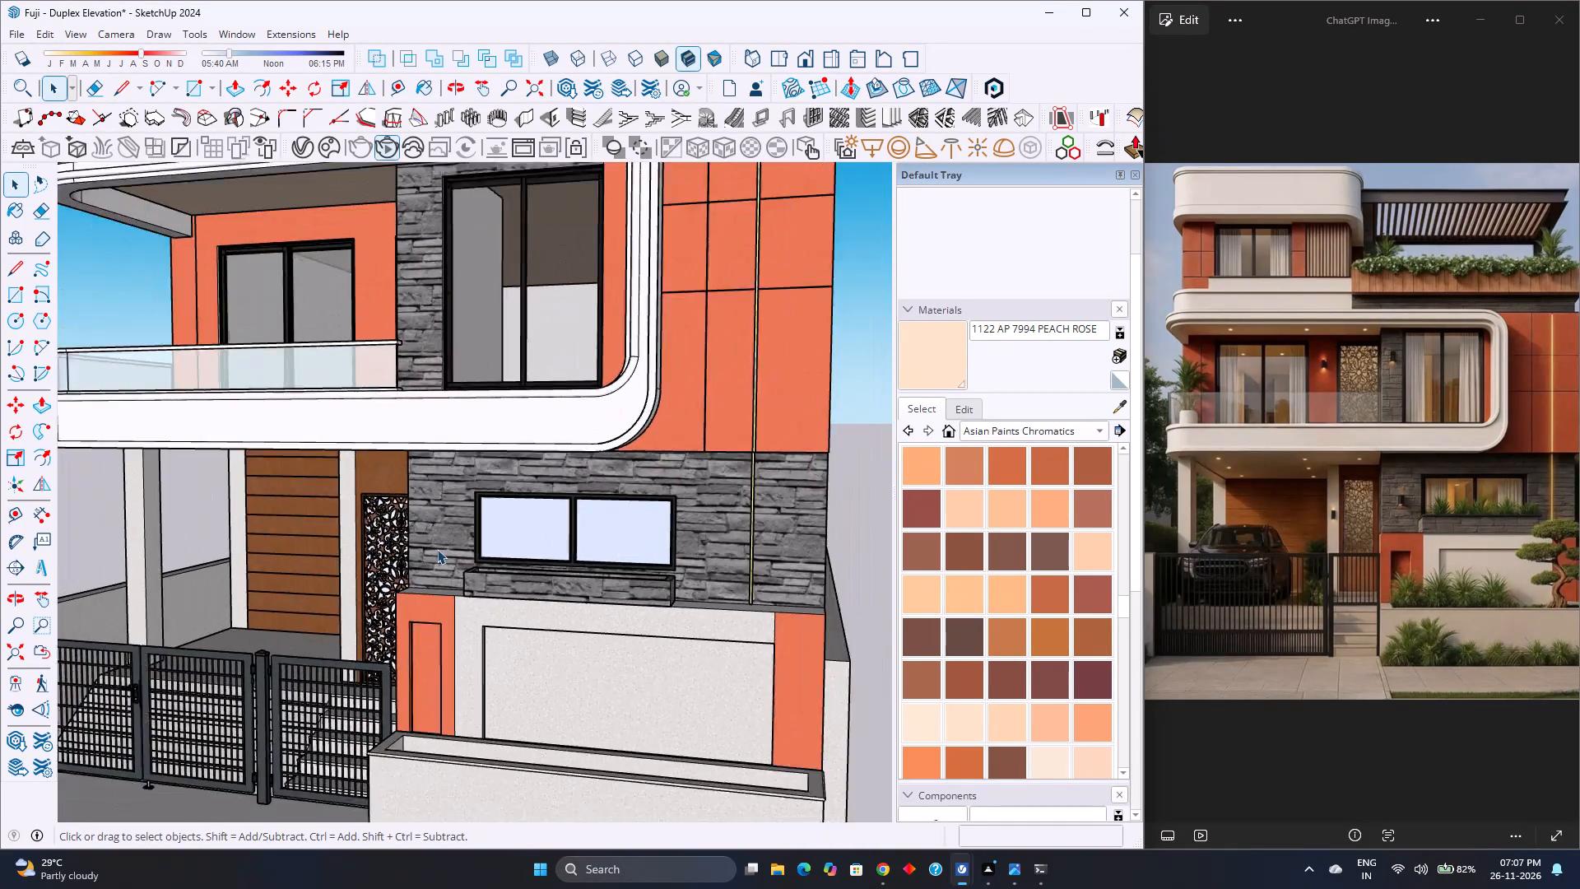
{"action": "scroll", "coordinate": [437, 549], "scroll_direction": "down", "scroll_amount": 1}
{"action": "scroll", "coordinate": [437, 549], "scroll_direction": "up", "scroll_amount": 3}
{"action": "scroll", "coordinate": [437, 549], "scroll_direction": "down", "scroll_amount": 2}
{"action": "scroll", "coordinate": [437, 549], "scroll_direction": "up", "scroll_amount": 2}
{"action": "scroll", "coordinate": [437, 549], "scroll_direction": "down", "scroll_amount": 3}
{"action": "scroll", "coordinate": [437, 549], "scroll_direction": "up", "scroll_amount": 3}
{"action": "scroll", "coordinate": [437, 549], "scroll_direction": "down", "scroll_amount": 3}
{"action": "scroll", "coordinate": [437, 549], "scroll_direction": "up", "scroll_amount": 3}
{"action": "scroll", "coordinate": [437, 549], "scroll_direction": "down", "scroll_amount": 1}
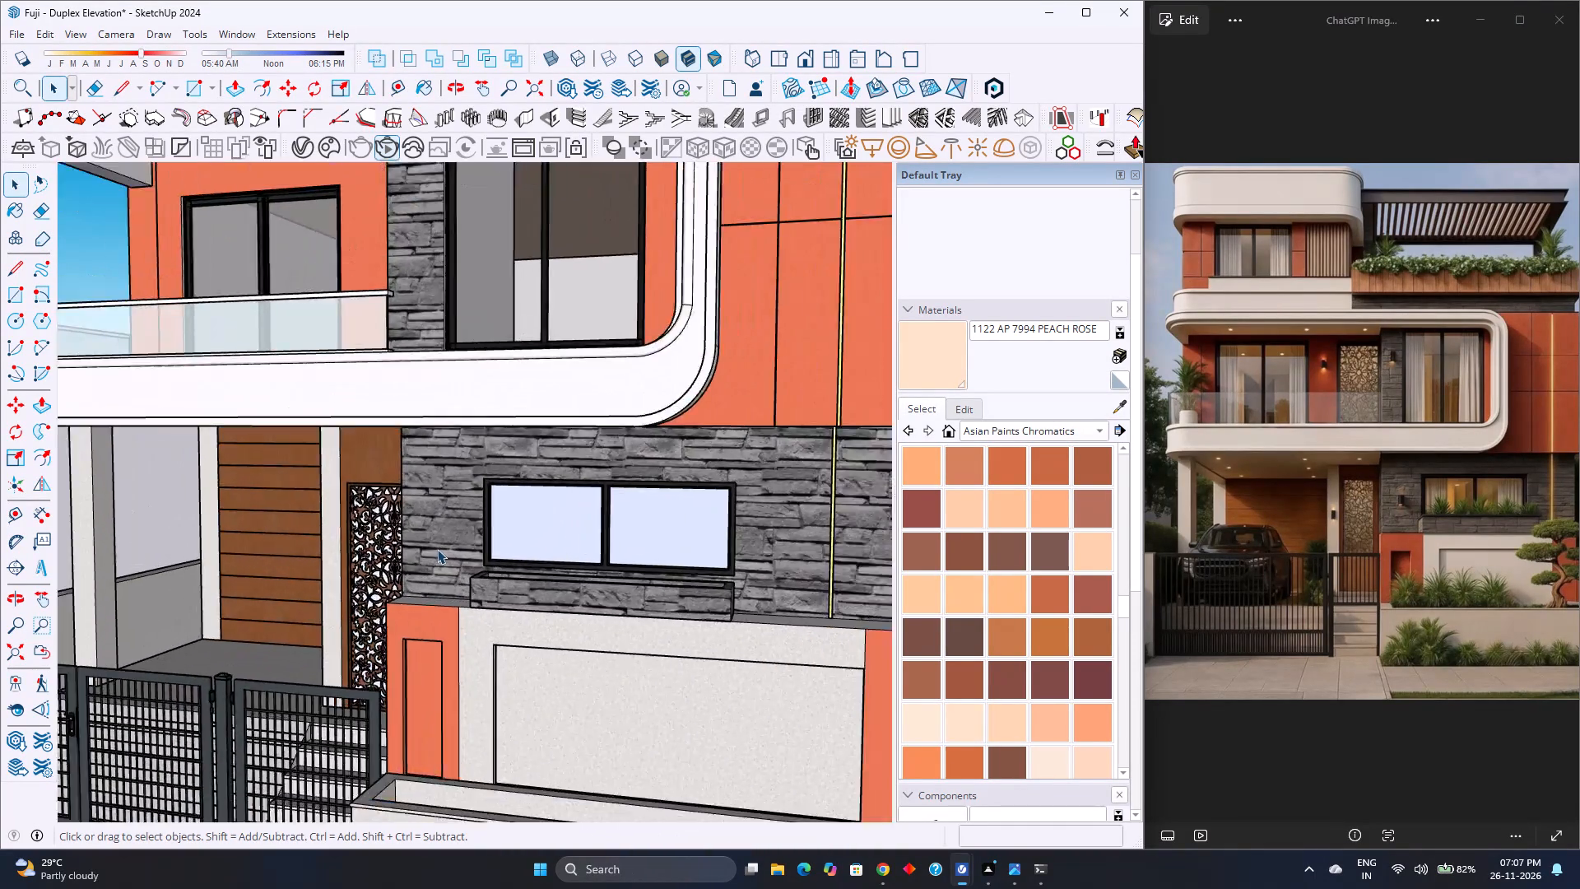
{"action": "scroll", "coordinate": [437, 549], "scroll_direction": "down", "scroll_amount": 2}
{"action": "scroll", "coordinate": [437, 549], "scroll_direction": "up", "scroll_amount": 3}
{"action": "scroll", "coordinate": [437, 549], "scroll_direction": "down", "scroll_amount": 3}
{"action": "scroll", "coordinate": [437, 549], "scroll_direction": "up", "scroll_amount": 3}
{"action": "scroll", "coordinate": [437, 549], "scroll_direction": "down", "scroll_amount": 4}
{"action": "scroll", "coordinate": [437, 549], "scroll_direction": "up", "scroll_amount": 4}
{"action": "scroll", "coordinate": [437, 549], "scroll_direction": "down", "scroll_amount": 4}
{"action": "scroll", "coordinate": [437, 549], "scroll_direction": "up", "scroll_amount": 3}
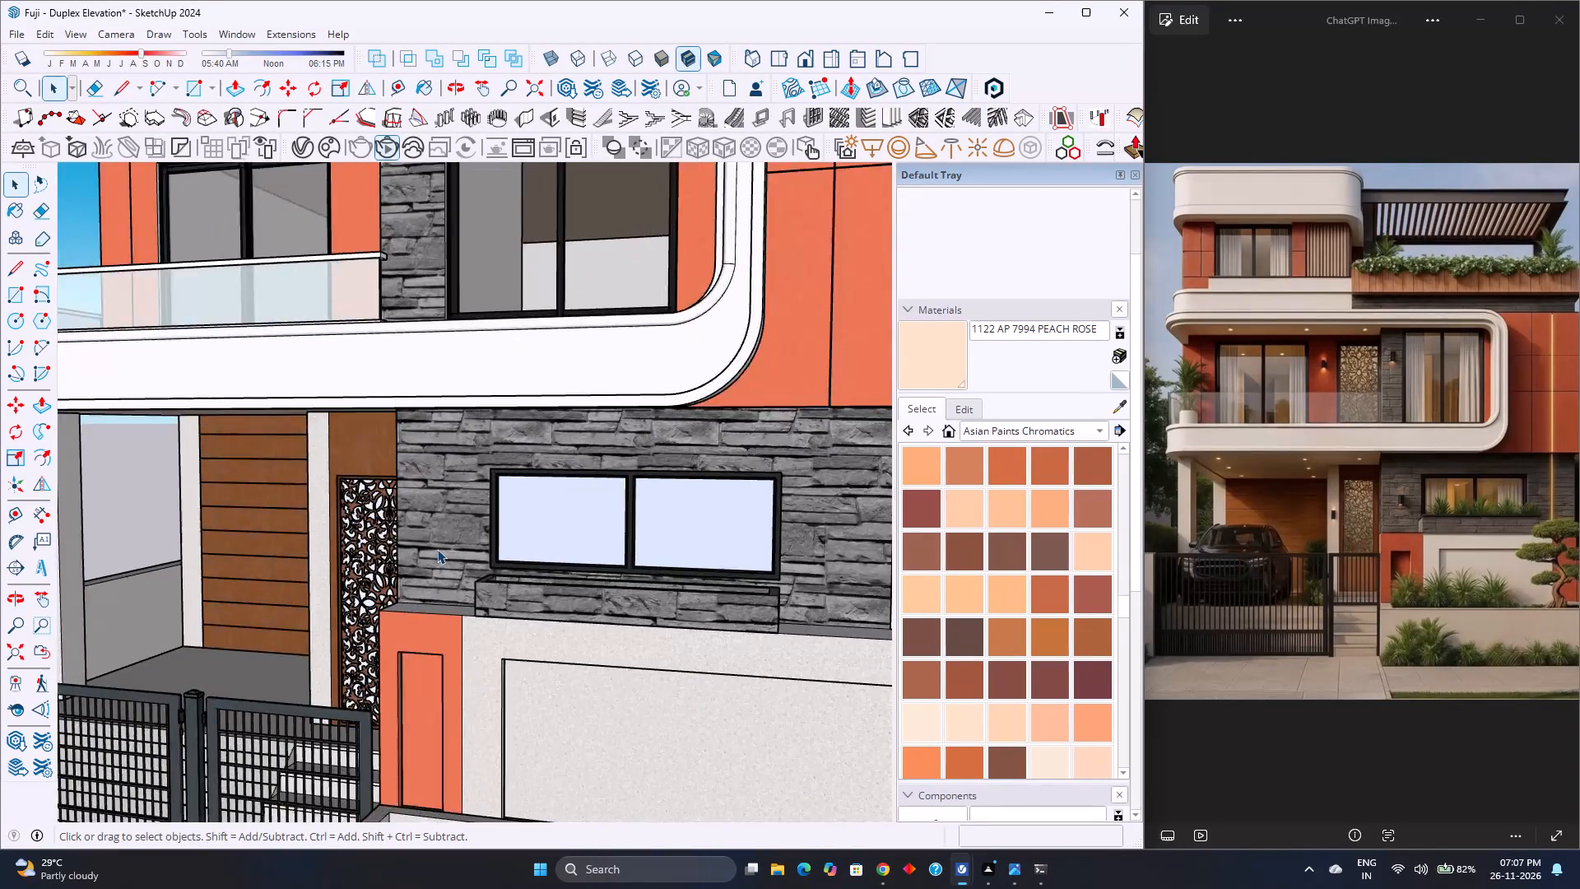
{"action": "scroll", "coordinate": [437, 549], "scroll_direction": "down", "scroll_amount": 2}
{"action": "scroll", "coordinate": [437, 549], "scroll_direction": "up", "scroll_amount": 2}
{"action": "scroll", "coordinate": [437, 549], "scroll_direction": "down", "scroll_amount": 3}
{"action": "scroll", "coordinate": [437, 549], "scroll_direction": "up", "scroll_amount": 3}
{"action": "scroll", "coordinate": [437, 549], "scroll_direction": "down", "scroll_amount": 3}
{"action": "scroll", "coordinate": [437, 549], "scroll_direction": "up", "scroll_amount": 3}
{"action": "scroll", "coordinate": [437, 549], "scroll_direction": "down", "scroll_amount": 3}
{"action": "scroll", "coordinate": [437, 549], "scroll_direction": "up", "scroll_amount": 3}
{"action": "scroll", "coordinate": [437, 549], "scroll_direction": "down", "scroll_amount": 3}
{"action": "scroll", "coordinate": [437, 549], "scroll_direction": "up", "scroll_amount": 3}
{"action": "scroll", "coordinate": [437, 549], "scroll_direction": "down", "scroll_amount": 3}
{"action": "scroll", "coordinate": [437, 549], "scroll_direction": "up", "scroll_amount": 3}
{"action": "scroll", "coordinate": [437, 549], "scroll_direction": "down", "scroll_amount": 3}
{"action": "scroll", "coordinate": [437, 549], "scroll_direction": "up", "scroll_amount": 3}
{"action": "scroll", "coordinate": [437, 549], "scroll_direction": "down", "scroll_amount": 3}
{"action": "scroll", "coordinate": [437, 549], "scroll_direction": "up", "scroll_amount": 3}
{"action": "scroll", "coordinate": [437, 549], "scroll_direction": "down", "scroll_amount": 3}
{"action": "scroll", "coordinate": [437, 549], "scroll_direction": "up", "scroll_amount": 3}
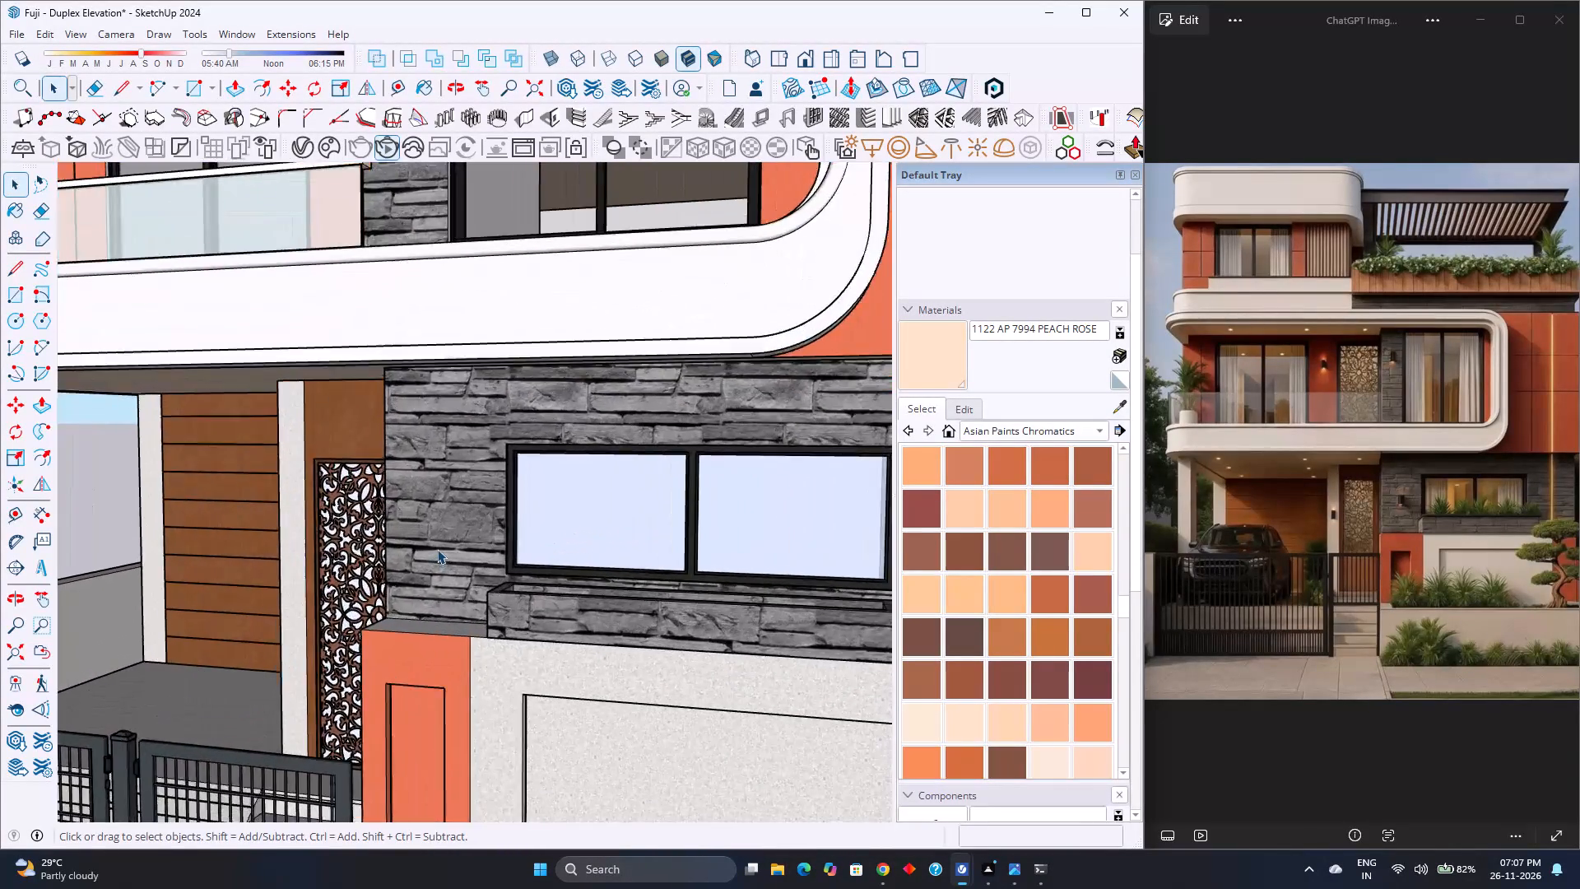
{"action": "scroll", "coordinate": [437, 549], "scroll_direction": "down", "scroll_amount": 3}
{"action": "scroll", "coordinate": [437, 549], "scroll_direction": "up", "scroll_amount": 3}
{"action": "scroll", "coordinate": [437, 549], "scroll_direction": "down", "scroll_amount": 3}
{"action": "scroll", "coordinate": [436, 549], "scroll_direction": "up", "scroll_amount": 3}
{"action": "scroll", "coordinate": [436, 549], "scroll_direction": "down", "scroll_amount": 2}
{"action": "scroll", "coordinate": [436, 549], "scroll_direction": "up", "scroll_amount": 2}
{"action": "scroll", "coordinate": [436, 549], "scroll_direction": "down", "scroll_amount": 2}
{"action": "scroll", "coordinate": [436, 549], "scroll_direction": "up", "scroll_amount": 1}
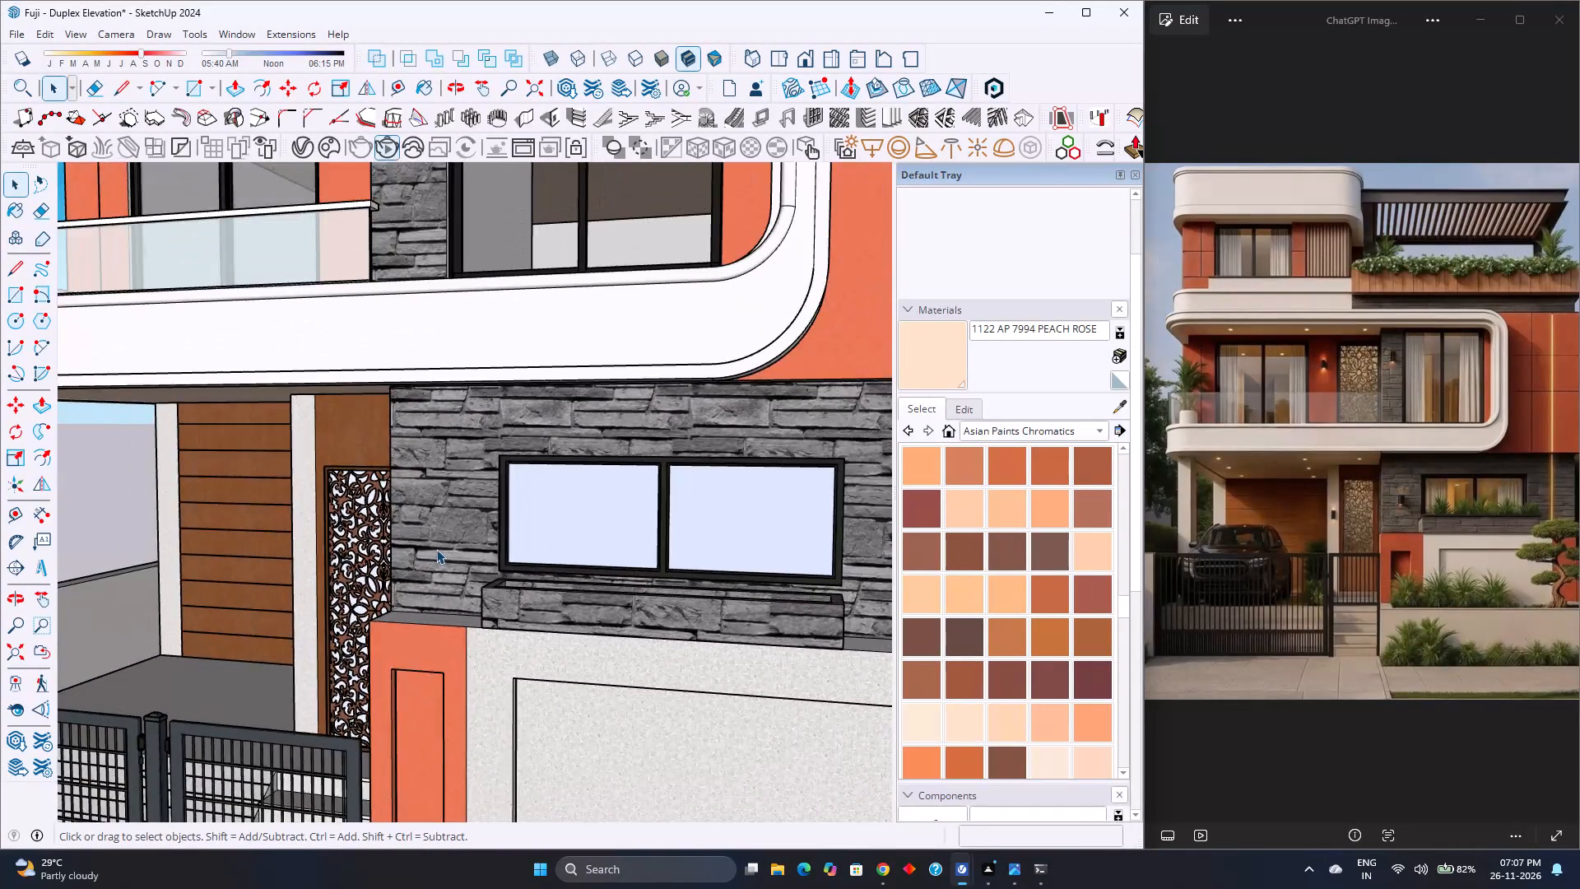
{"action": "scroll", "coordinate": [436, 549], "scroll_direction": "up", "scroll_amount": 1}
{"action": "scroll", "coordinate": [436, 549], "scroll_direction": "down", "scroll_amount": 3}
{"action": "scroll", "coordinate": [436, 549], "scroll_direction": "up", "scroll_amount": 3}
{"action": "scroll", "coordinate": [436, 549], "scroll_direction": "down", "scroll_amount": 3}
{"action": "scroll", "coordinate": [436, 549], "scroll_direction": "up", "scroll_amount": 2}
{"action": "scroll", "coordinate": [436, 549], "scroll_direction": "down", "scroll_amount": 3}
{"action": "scroll", "coordinate": [436, 549], "scroll_direction": "up", "scroll_amount": 3}
{"action": "scroll", "coordinate": [436, 549], "scroll_direction": "down", "scroll_amount": 3}
{"action": "scroll", "coordinate": [436, 549], "scroll_direction": "up", "scroll_amount": 3}
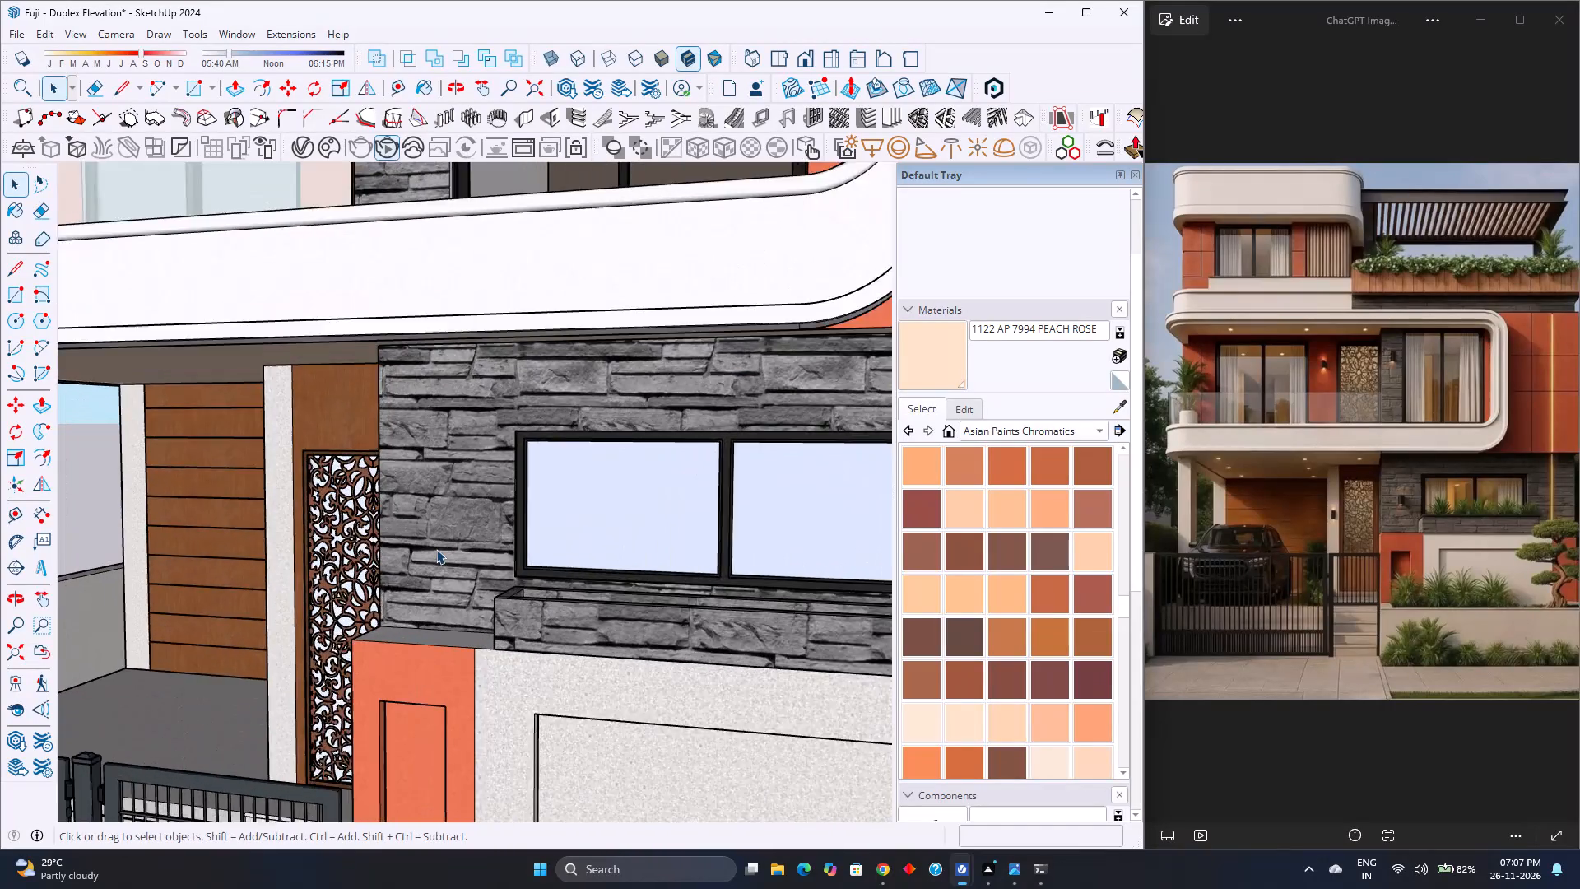
{"action": "scroll", "coordinate": [436, 549], "scroll_direction": "down", "scroll_amount": 3}
{"action": "scroll", "coordinate": [436, 549], "scroll_direction": "up", "scroll_amount": 3}
{"action": "scroll", "coordinate": [436, 549], "scroll_direction": "down", "scroll_amount": 2}
{"action": "scroll", "coordinate": [436, 549], "scroll_direction": "up", "scroll_amount": 2}
{"action": "scroll", "coordinate": [436, 549], "scroll_direction": "down", "scroll_amount": 3}
{"action": "scroll", "coordinate": [436, 549], "scroll_direction": "up", "scroll_amount": 3}
{"action": "scroll", "coordinate": [436, 549], "scroll_direction": "down", "scroll_amount": 3}
{"action": "scroll", "coordinate": [436, 549], "scroll_direction": "up", "scroll_amount": 3}
{"action": "scroll", "coordinate": [436, 549], "scroll_direction": "down", "scroll_amount": 3}
{"action": "scroll", "coordinate": [436, 549], "scroll_direction": "up", "scroll_amount": 3}
{"action": "scroll", "coordinate": [436, 549], "scroll_direction": "down", "scroll_amount": 3}
{"action": "scroll", "coordinate": [436, 549], "scroll_direction": "up", "scroll_amount": 4}
{"action": "scroll", "coordinate": [436, 549], "scroll_direction": "down", "scroll_amount": 4}
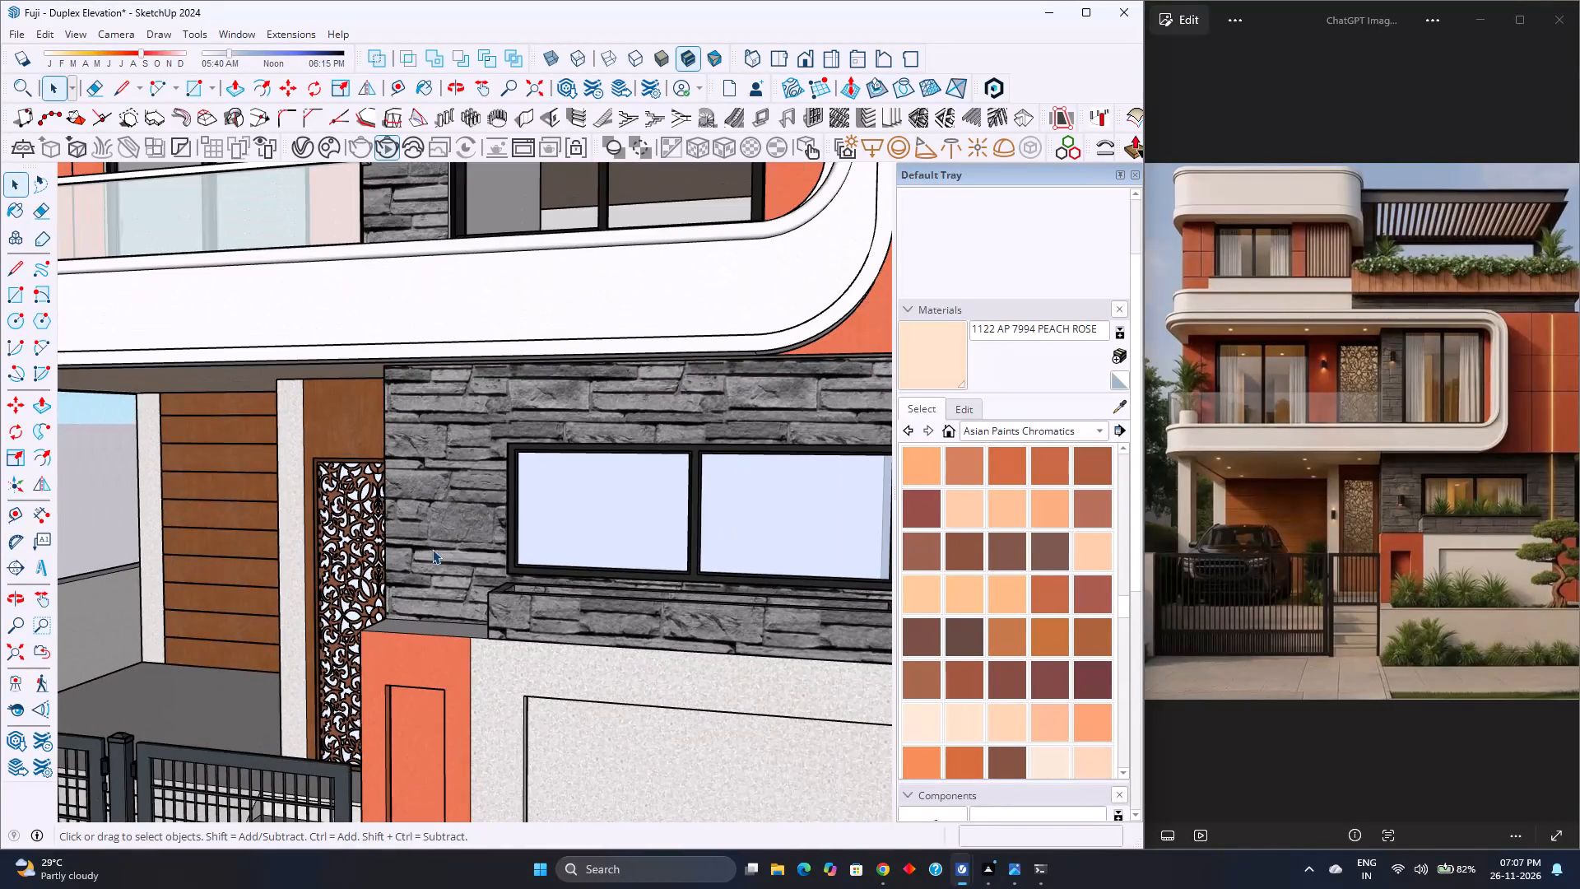
{"action": "scroll", "coordinate": [432, 549], "scroll_direction": "down", "scroll_amount": 5}
{"action": "scroll", "coordinate": [432, 549], "scroll_direction": "up", "scroll_amount": 4}
{"action": "scroll", "coordinate": [432, 549], "scroll_direction": "down", "scroll_amount": 10}
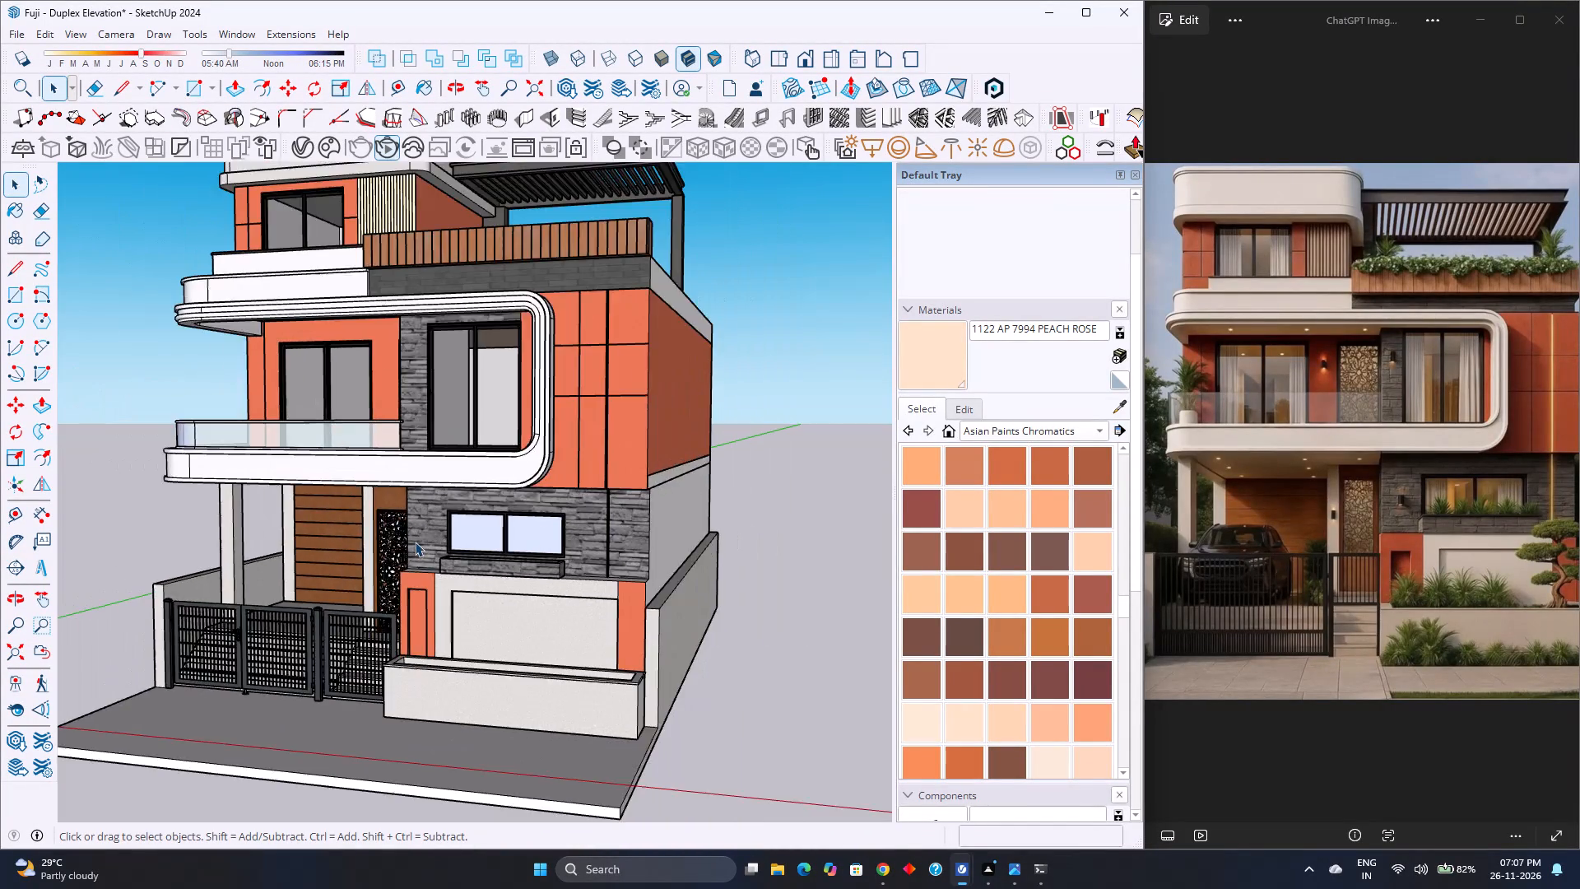
{"action": "scroll", "coordinate": [415, 542], "scroll_direction": "down", "scroll_amount": 4}
Paint the top face of the ground slab in front of the gate with Tile Large Brown from the Tile collection.
{"action": "middle_click_drag", "start_coordinate": [495, 542], "coordinate": [558, 600]}
{"action": "middle_click", "coordinate": [558, 600]}
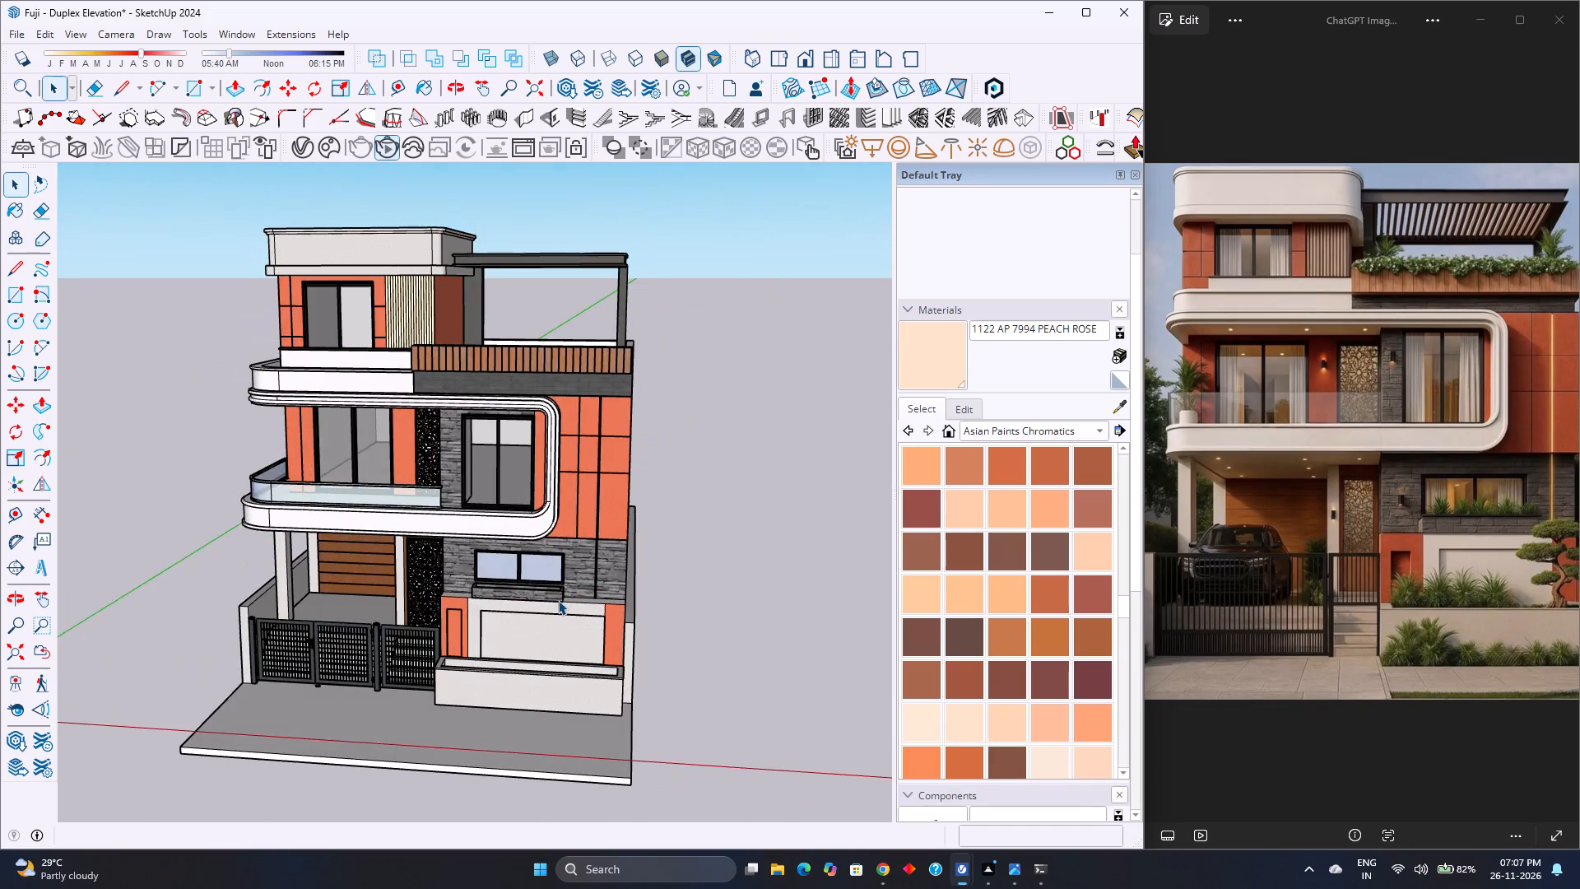
{"action": "scroll", "coordinate": [558, 600], "scroll_direction": "down", "scroll_amount": 4}
{"action": "scroll", "coordinate": [486, 695], "scroll_direction": "up", "scroll_amount": 9}
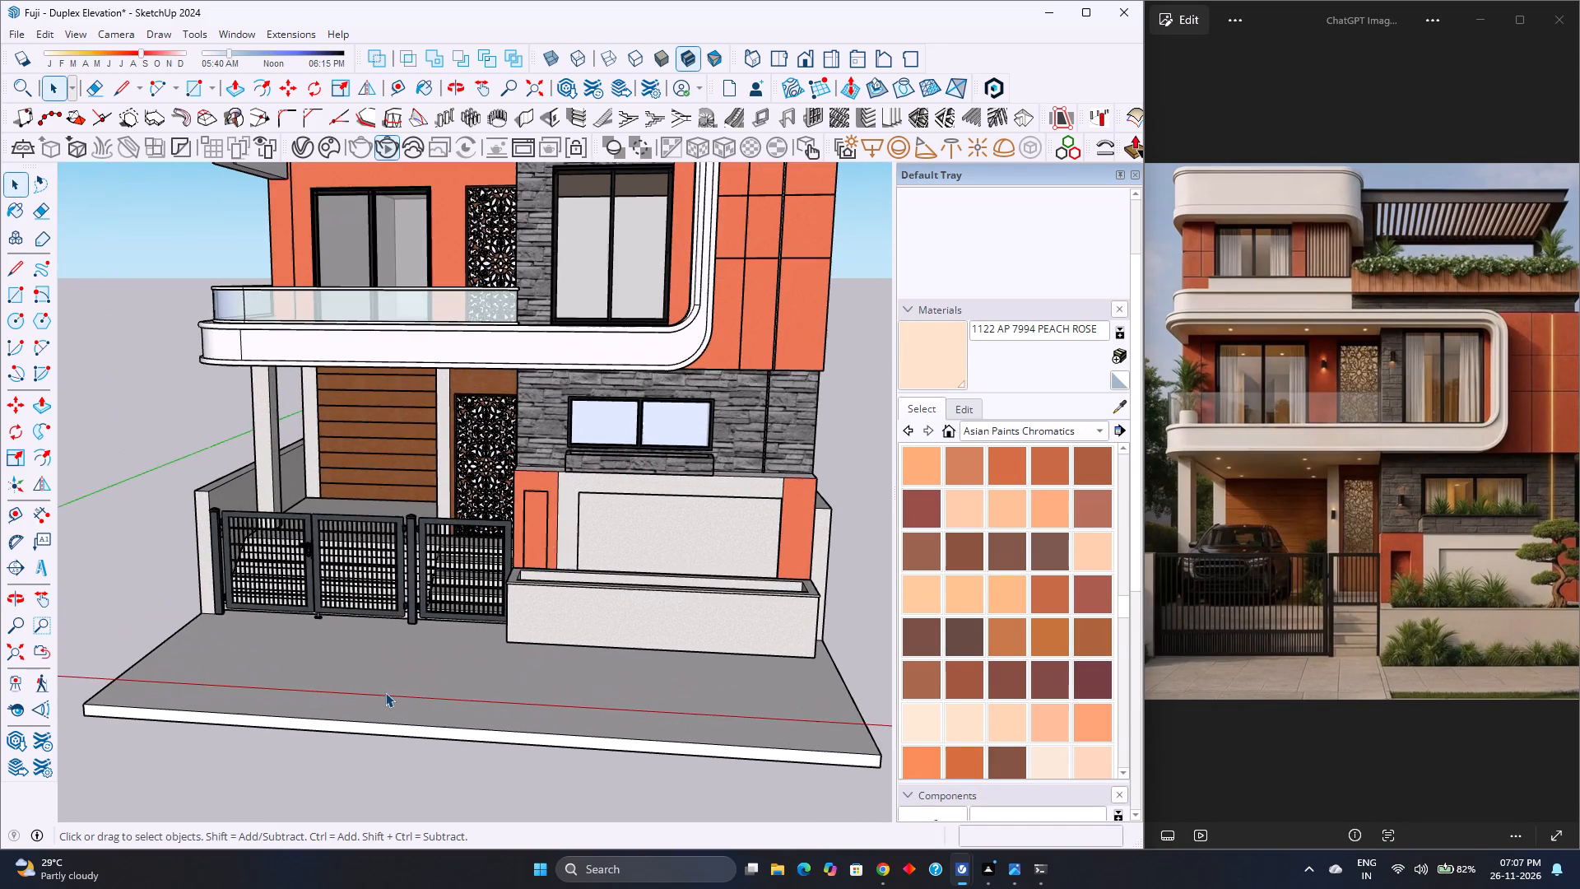
{"action": "double_click", "coordinate": [386, 685]}
{"action": "scroll", "coordinate": [387, 685], "scroll_direction": "up", "scroll_amount": 4}
{"action": "middle_click_drag", "start_coordinate": [387, 686], "coordinate": [411, 803]}
{"action": "left_click", "coordinate": [428, 663]}
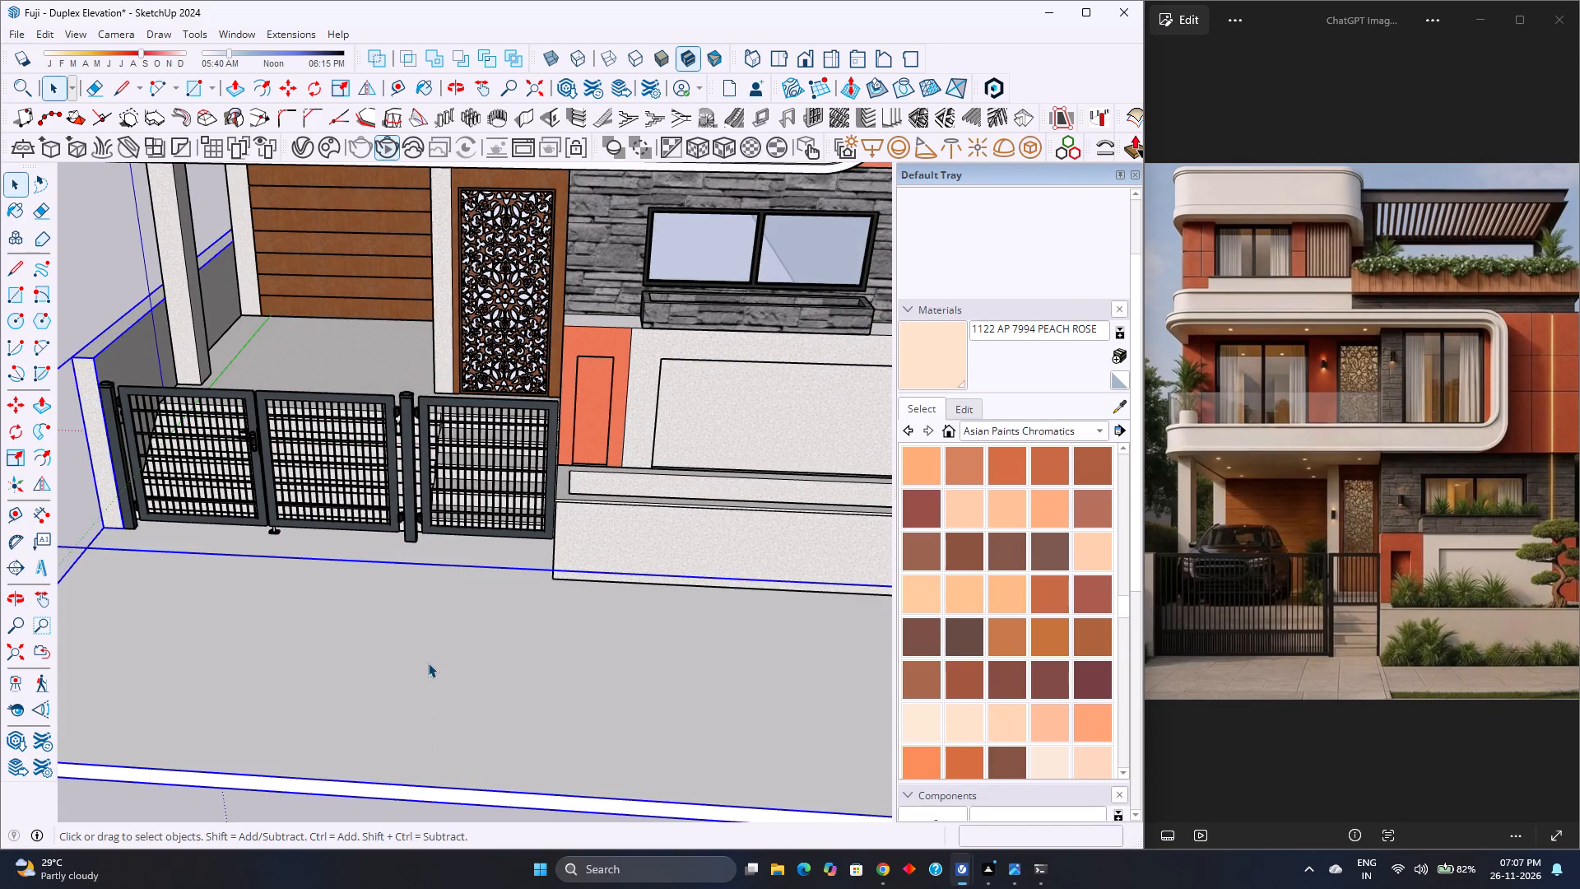
{"action": "left_click", "coordinate": [428, 663]}
{"action": "left_click", "coordinate": [428, 663]}
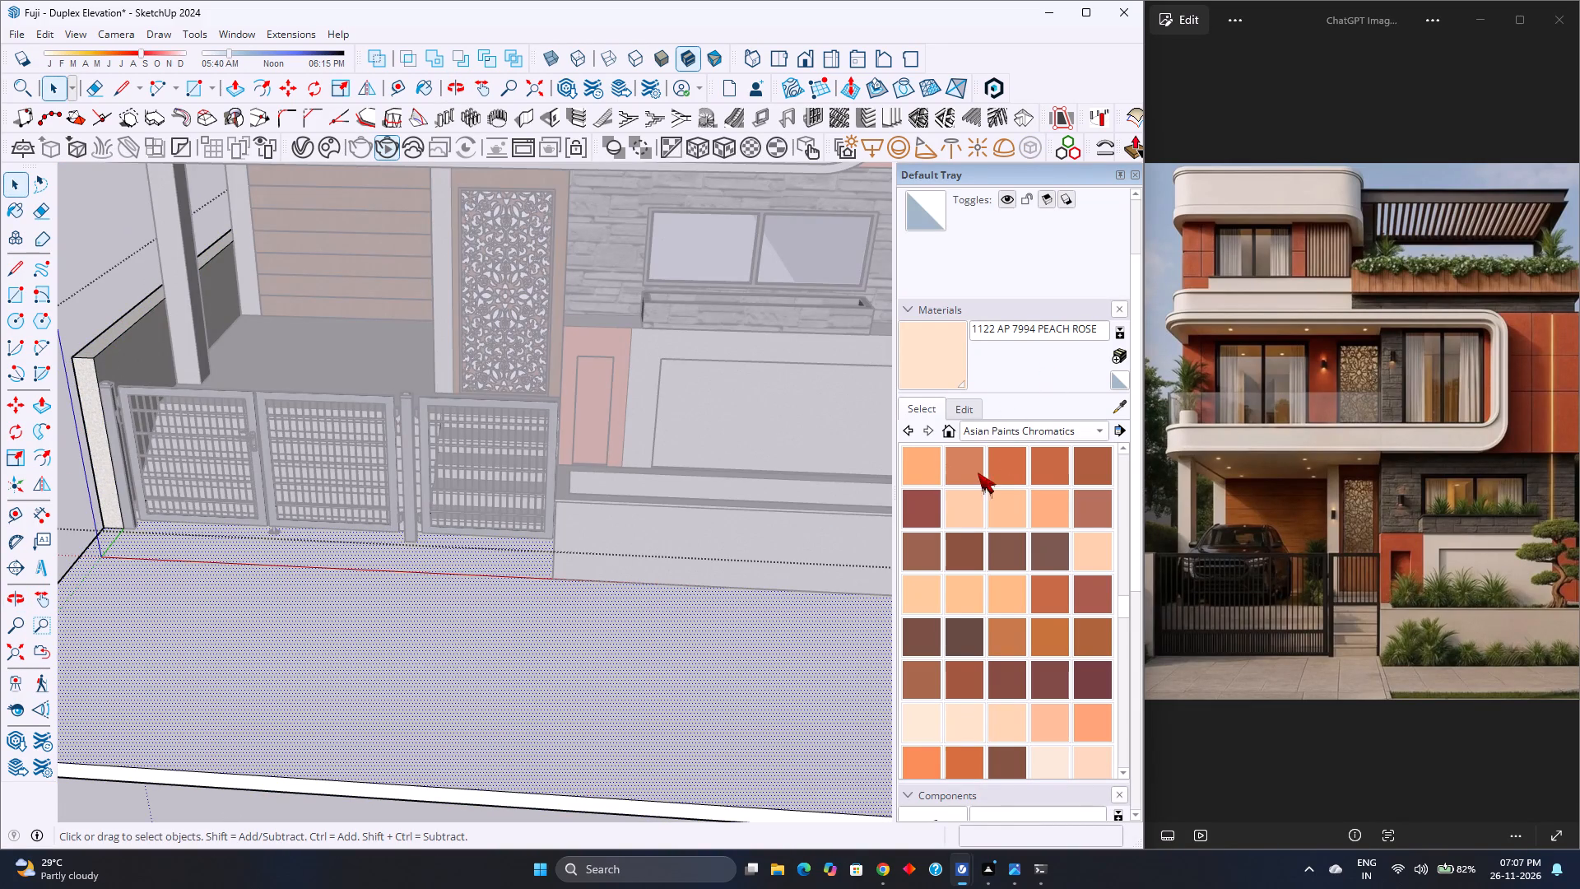
{"action": "left_click", "coordinate": [1011, 438]}
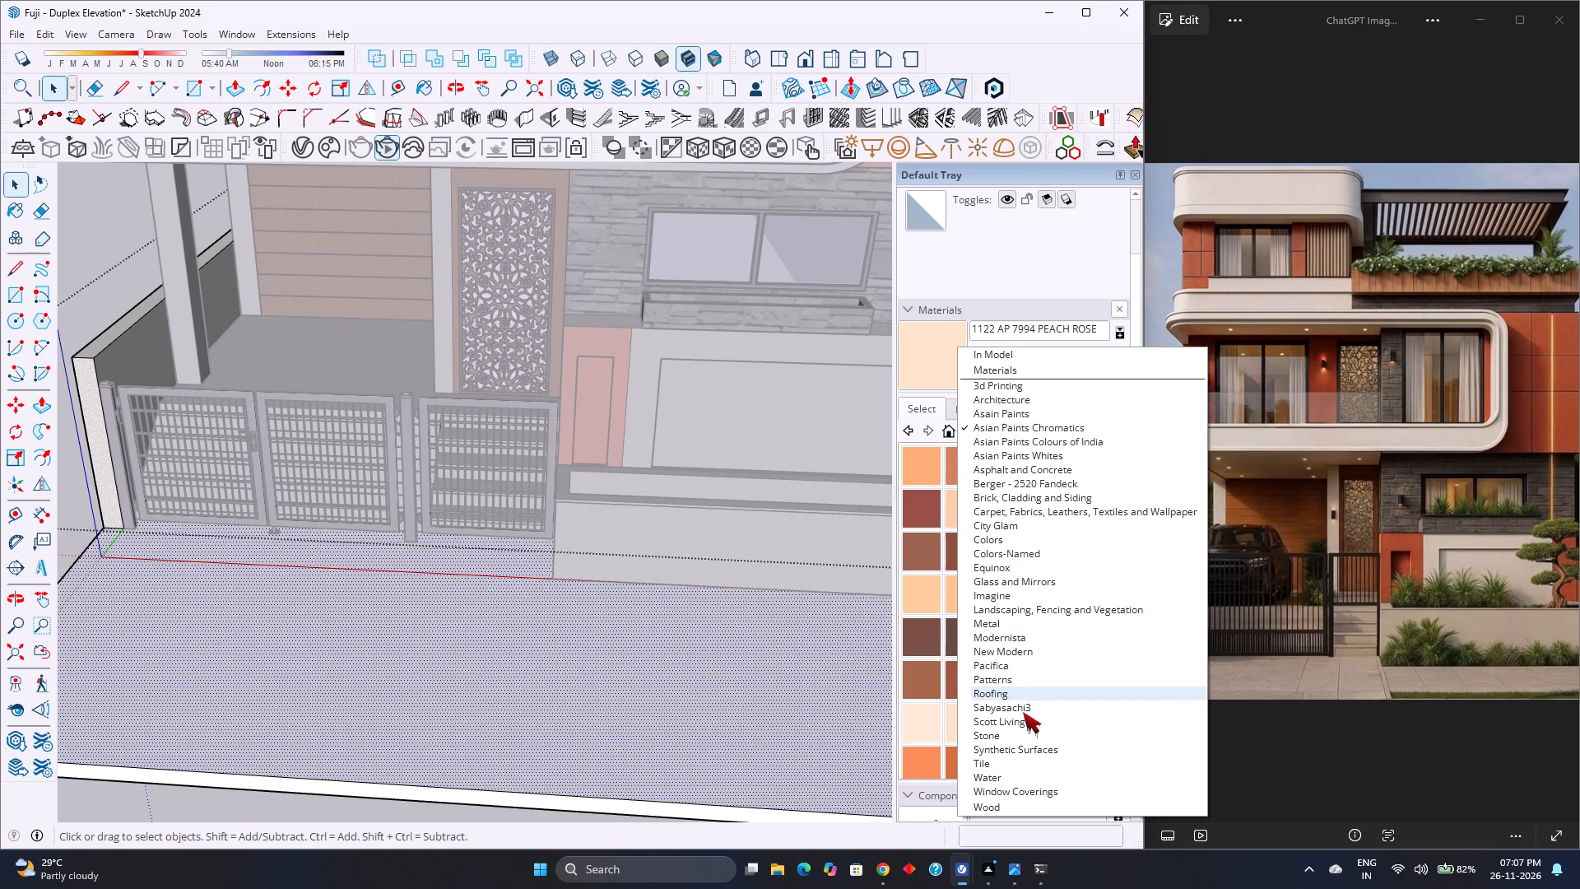
{"action": "left_click", "coordinate": [1022, 761]}
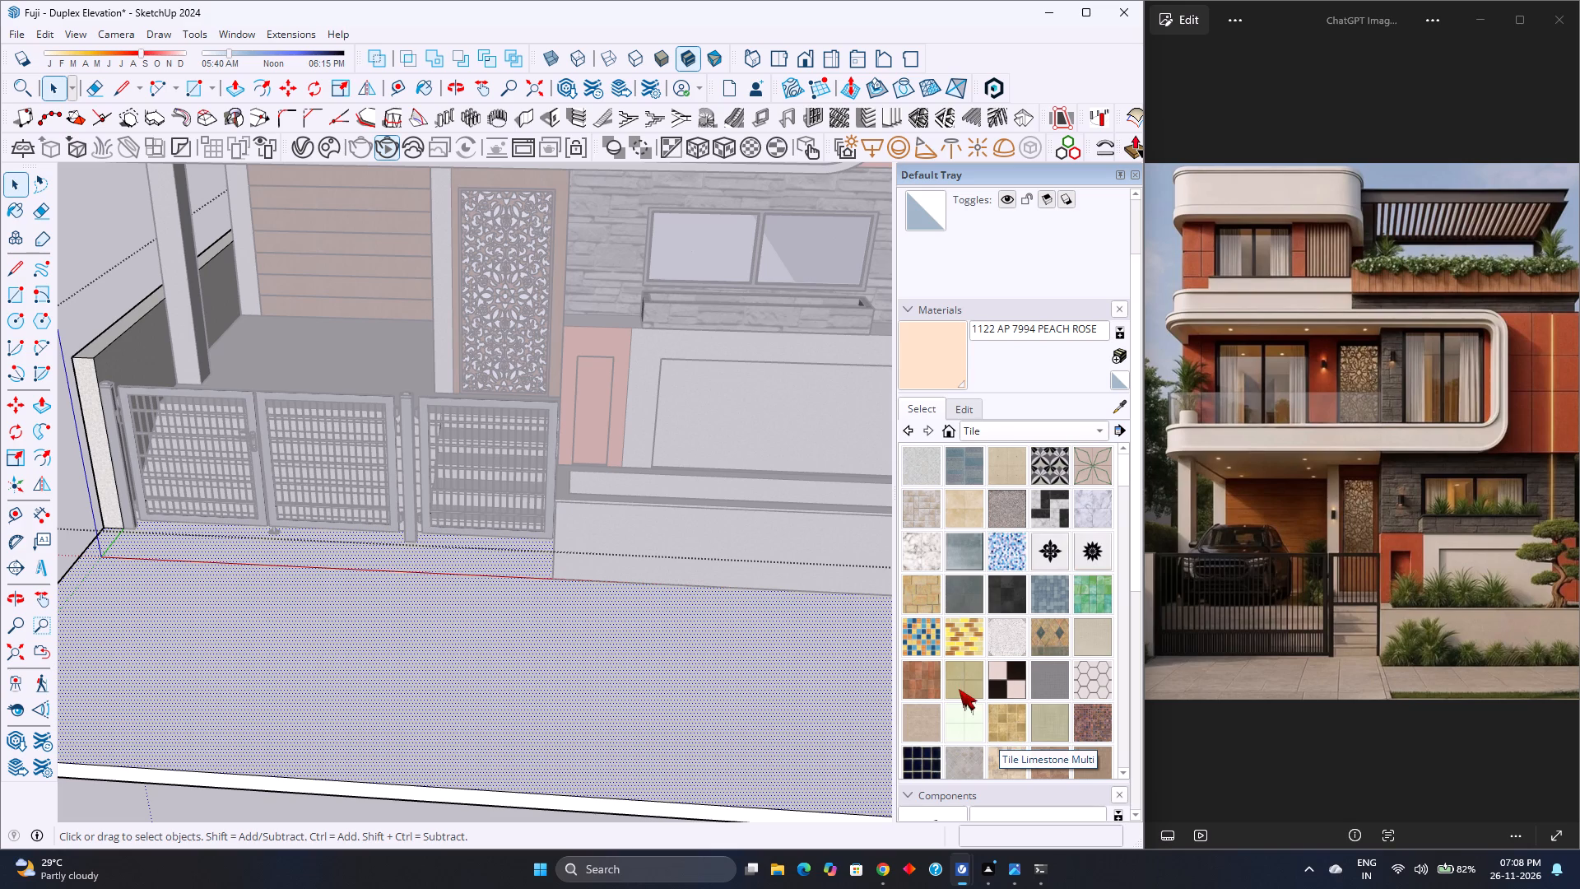
{"action": "scroll", "coordinate": [971, 746], "scroll_direction": "down", "scroll_amount": 5}
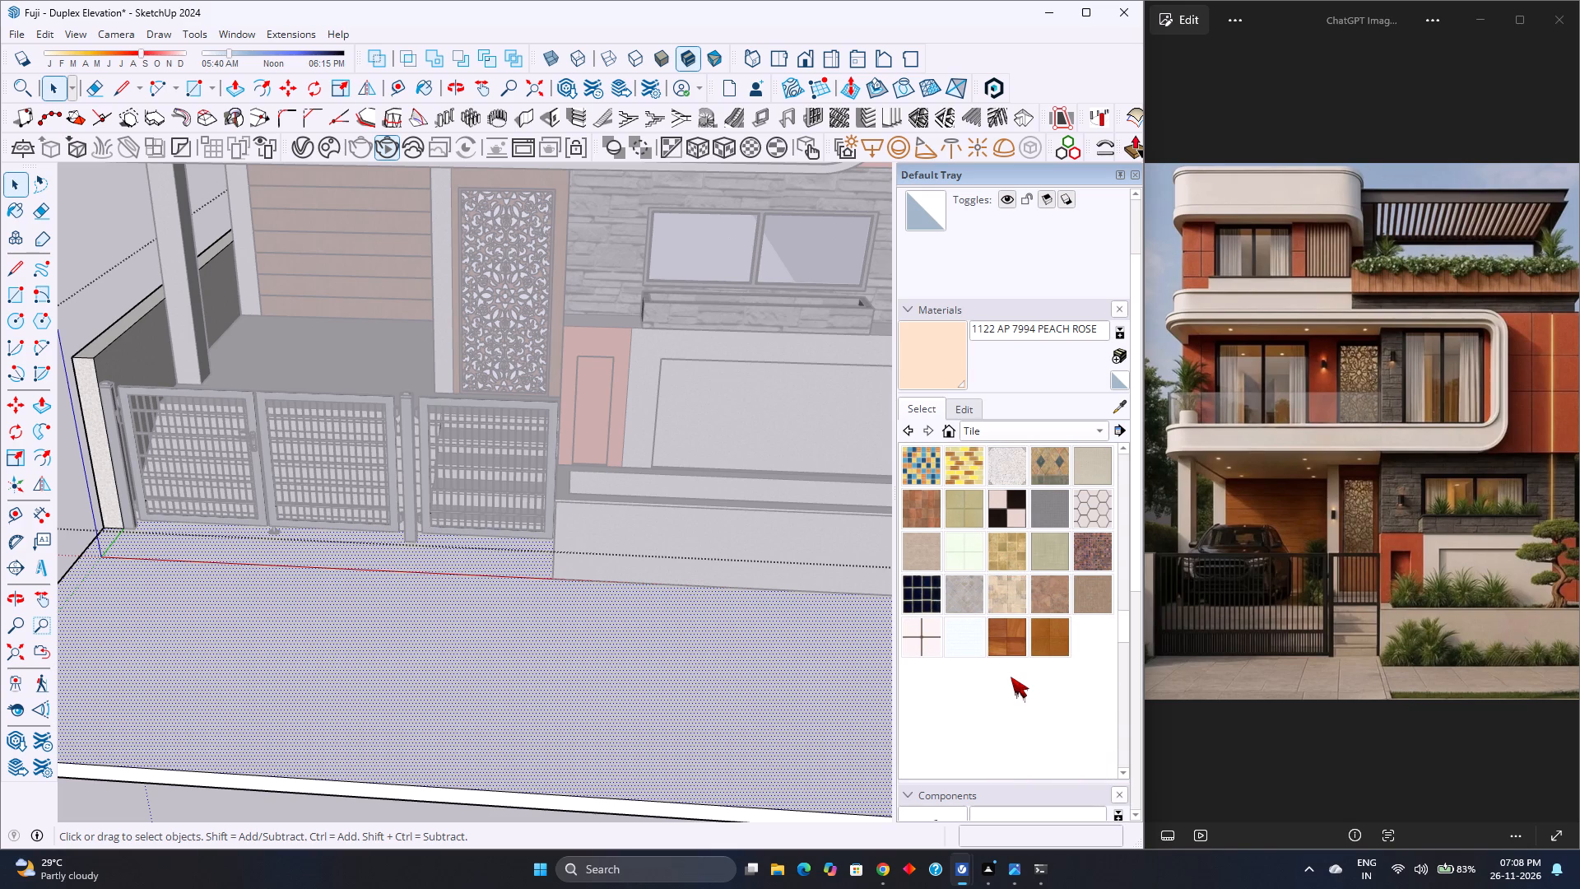
{"action": "scroll", "coordinate": [1039, 661], "scroll_direction": "up", "scroll_amount": 4}
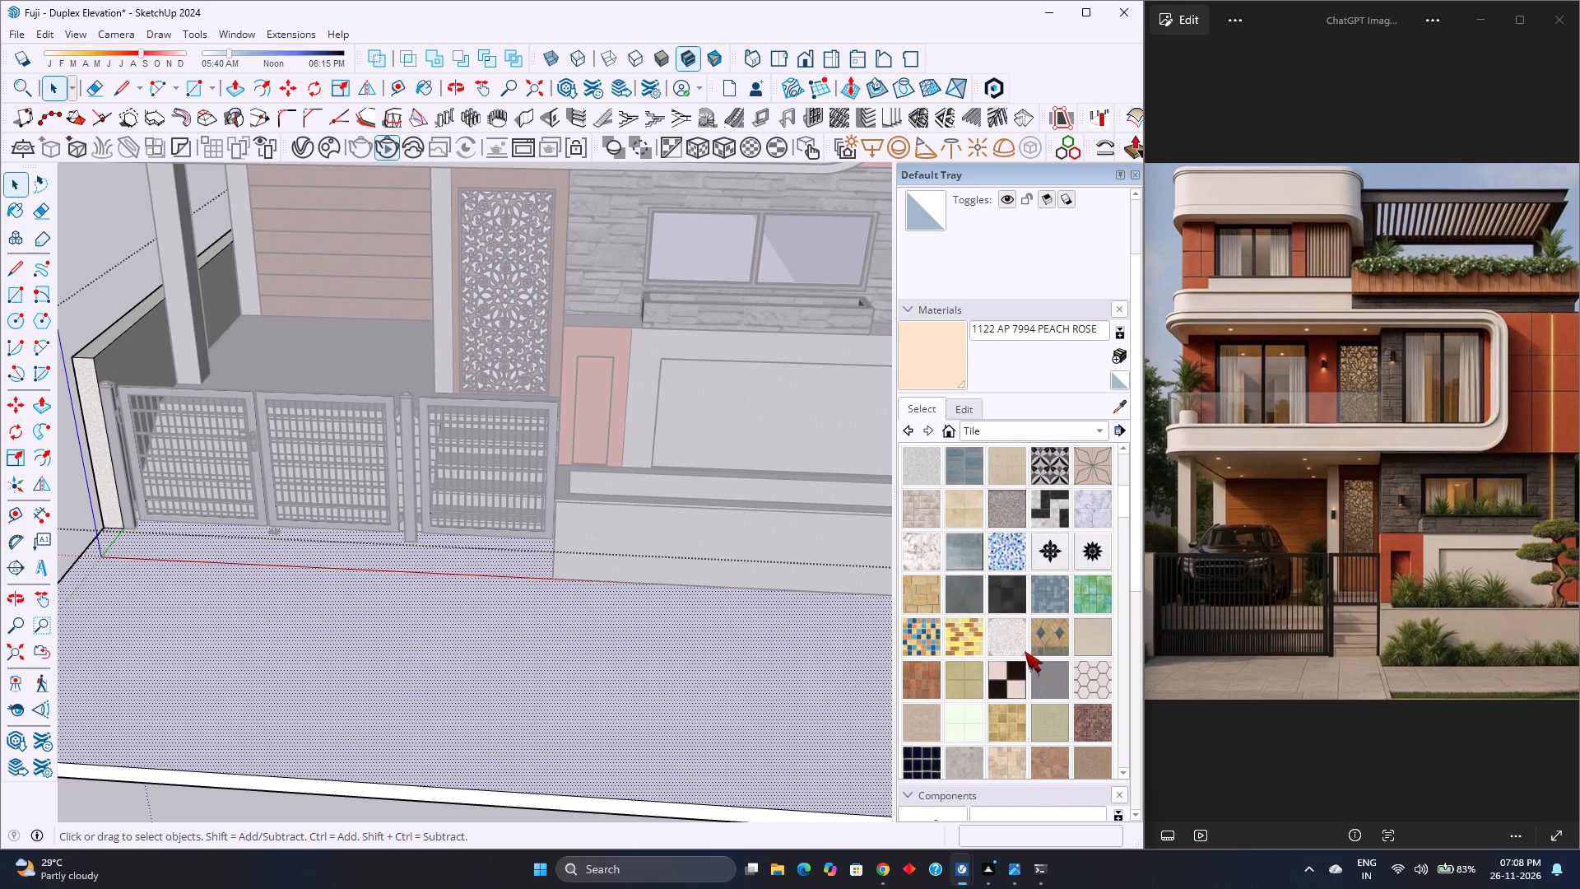
{"action": "scroll", "coordinate": [1025, 652], "scroll_direction": "up", "scroll_amount": 4}
{"action": "scroll", "coordinate": [934, 744], "scroll_direction": "down", "scroll_amount": 4}
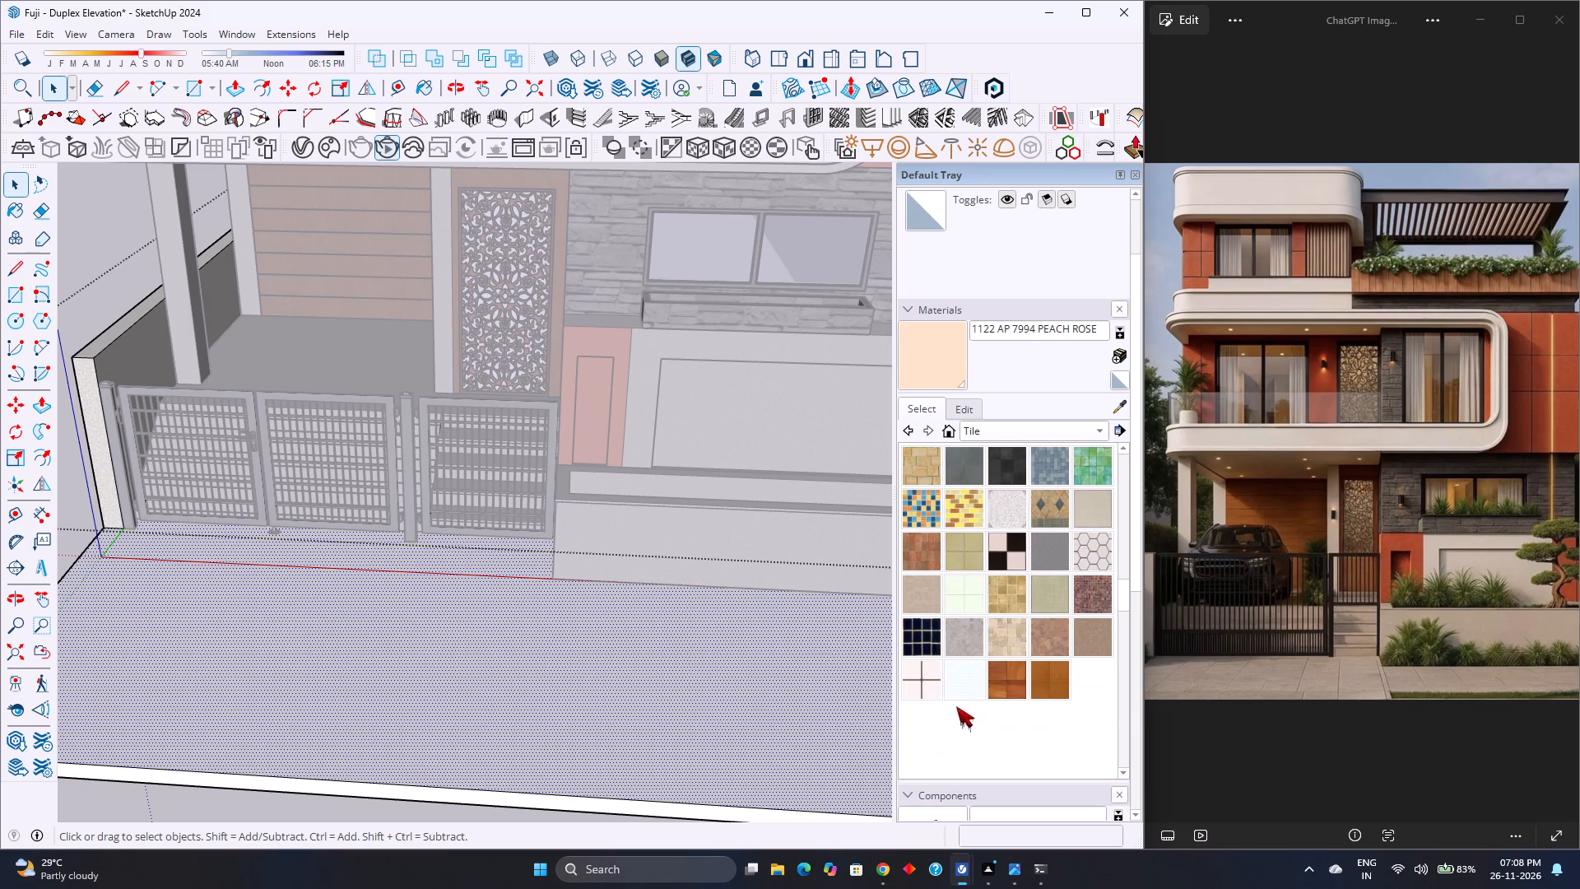
{"action": "left_click", "coordinate": [934, 589]}
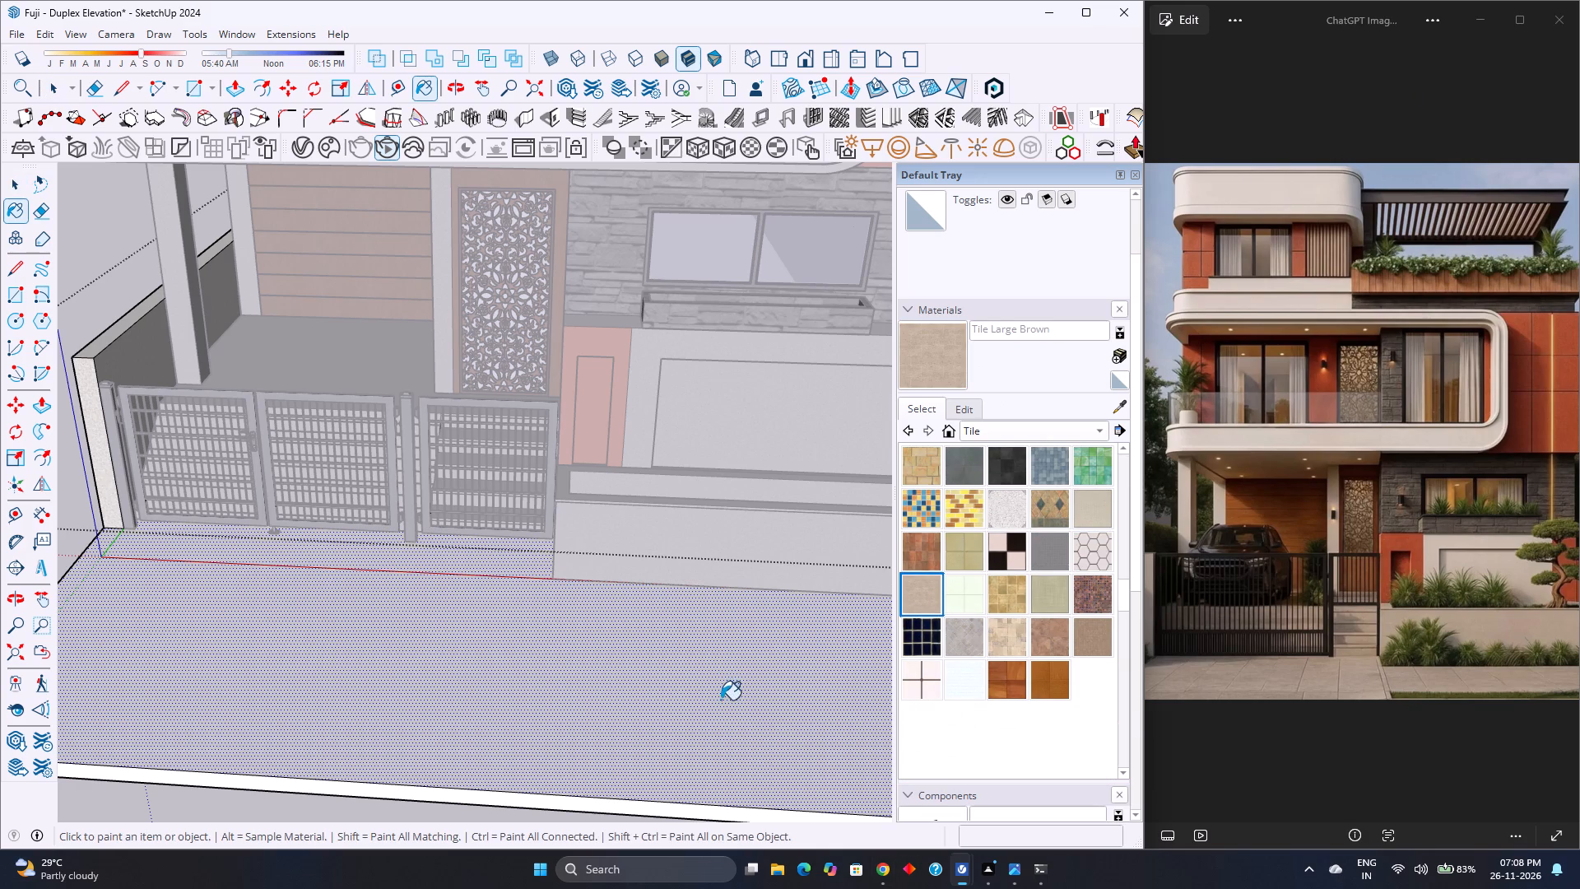
{"action": "left_click", "coordinate": [723, 700]}
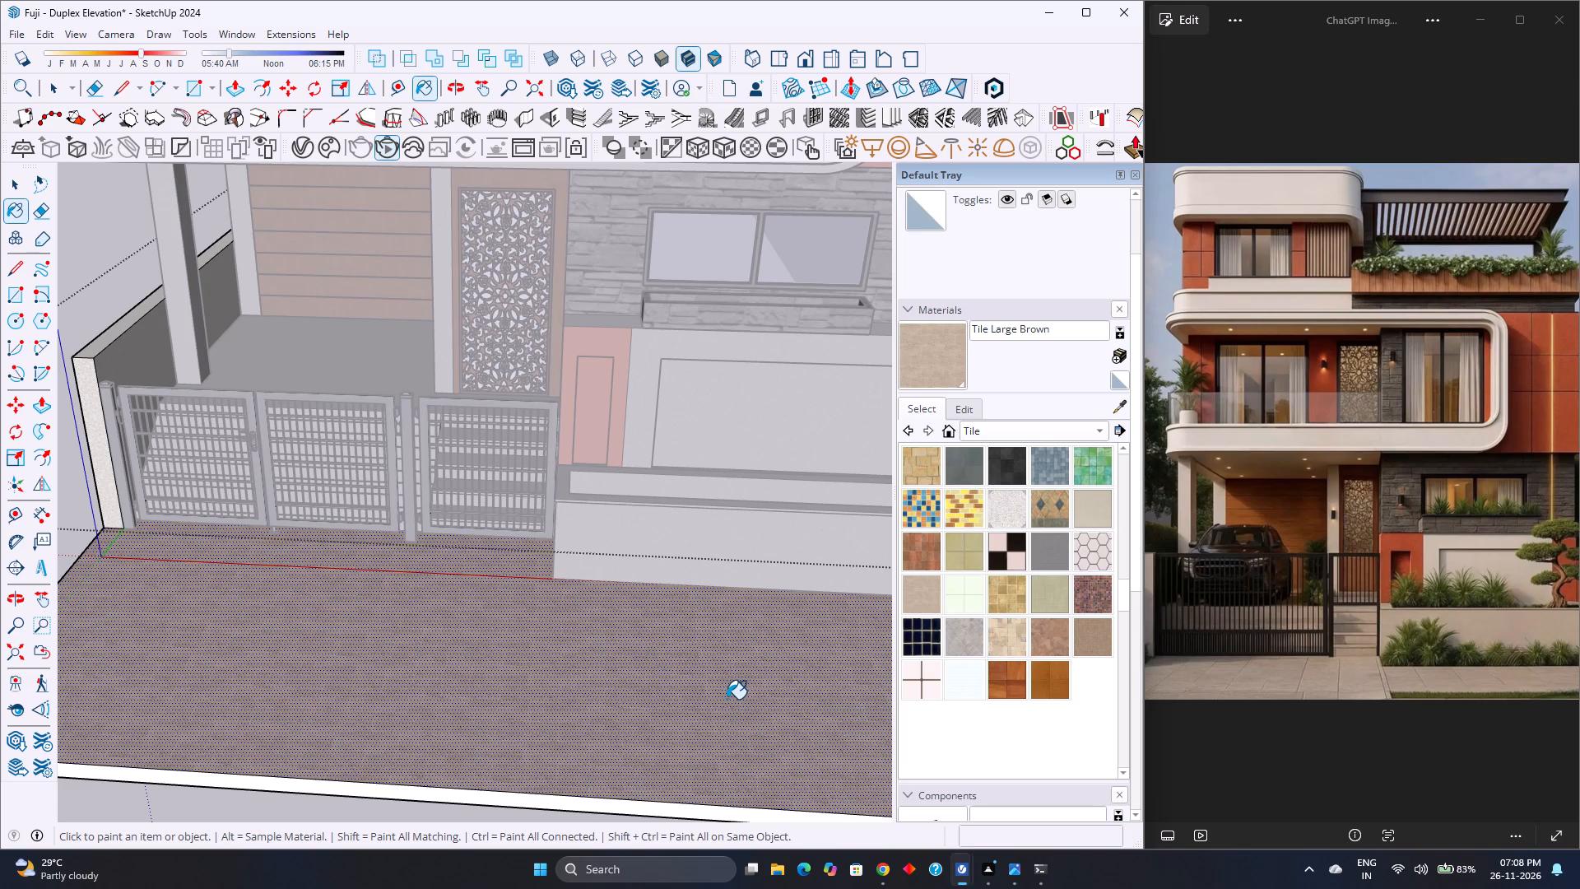
Desaturate the Tile Large Brown material to grey by setting its HLS saturation to 0.
{"action": "scroll", "coordinate": [498, 610], "scroll_direction": "up", "scroll_amount": 14}
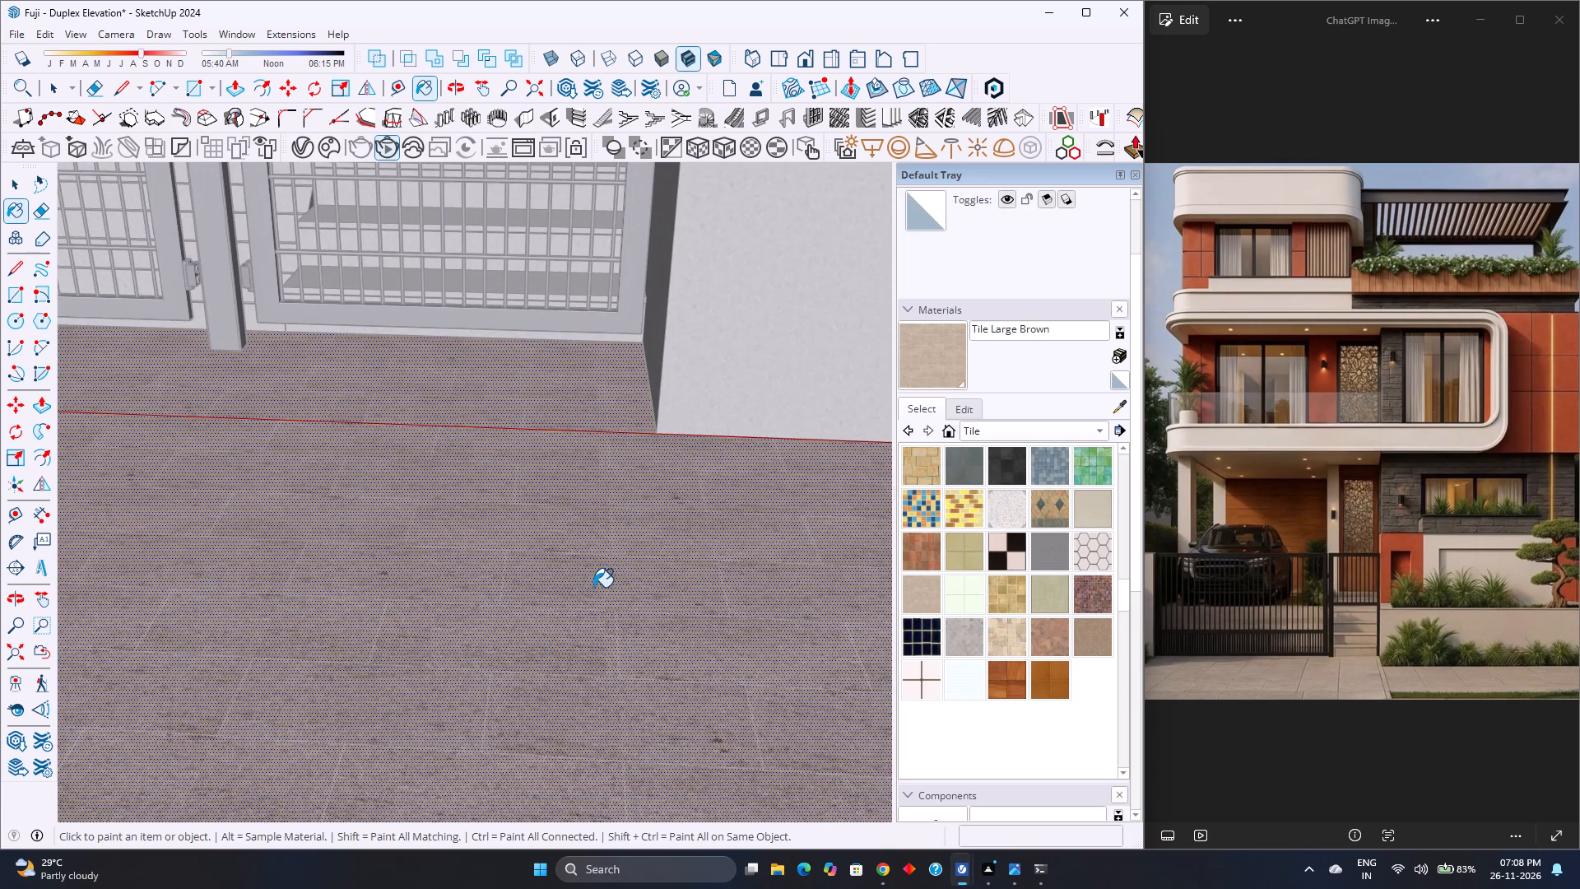
{"action": "scroll", "coordinate": [593, 587], "scroll_direction": "down", "scroll_amount": 5}
{"action": "scroll", "coordinate": [592, 753], "scroll_direction": "up", "scroll_amount": 1}
{"action": "scroll", "coordinate": [624, 654], "scroll_direction": "down", "scroll_amount": 13}
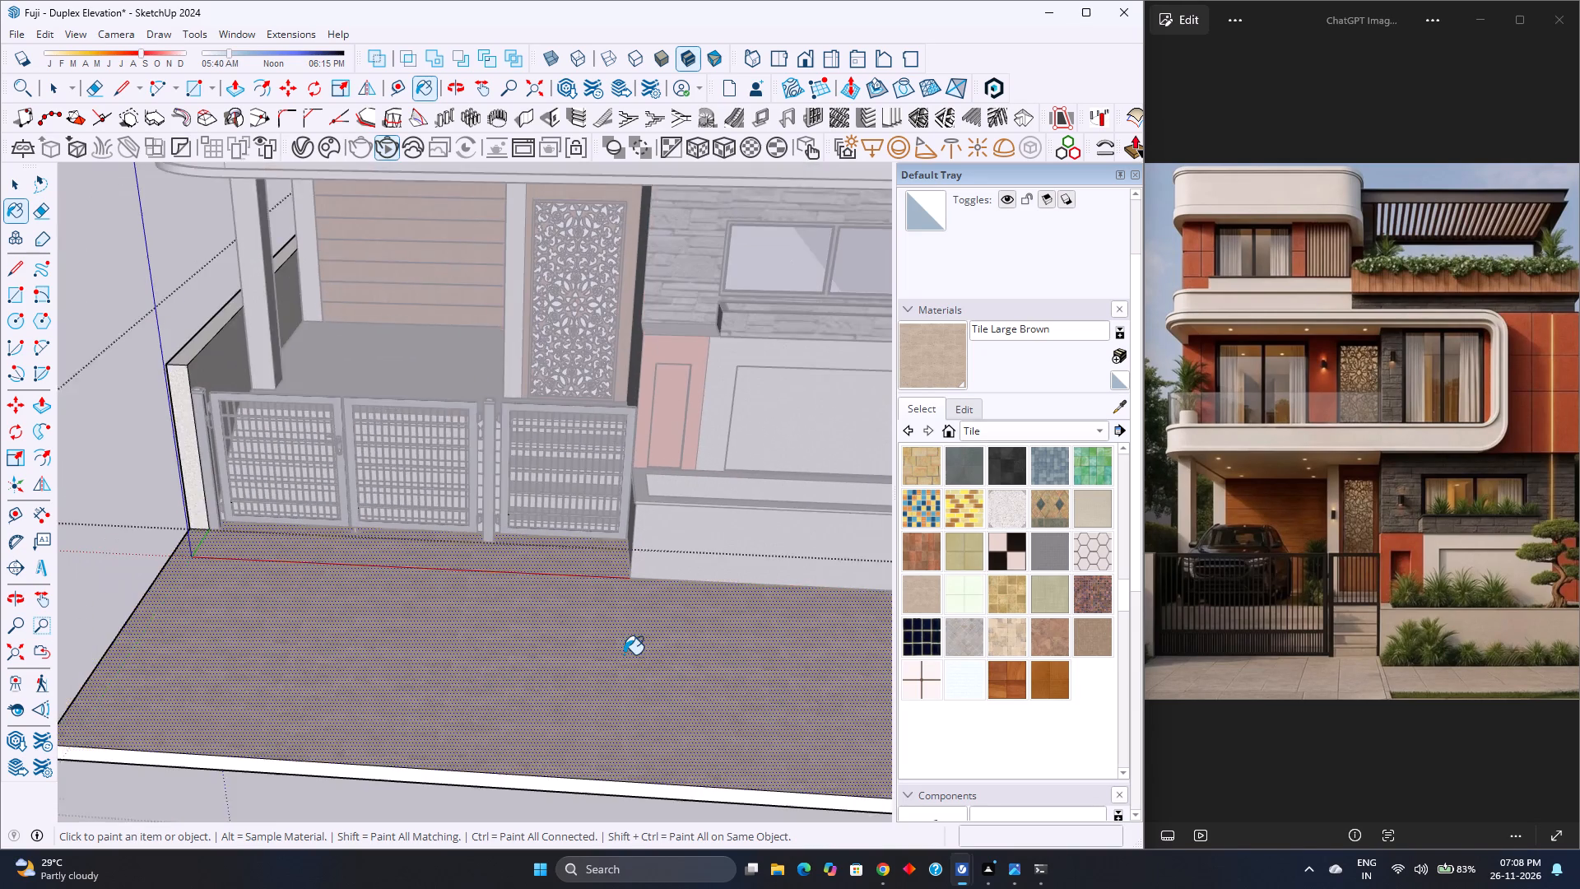
{"action": "scroll", "coordinate": [611, 677], "scroll_direction": "up", "scroll_amount": 4}
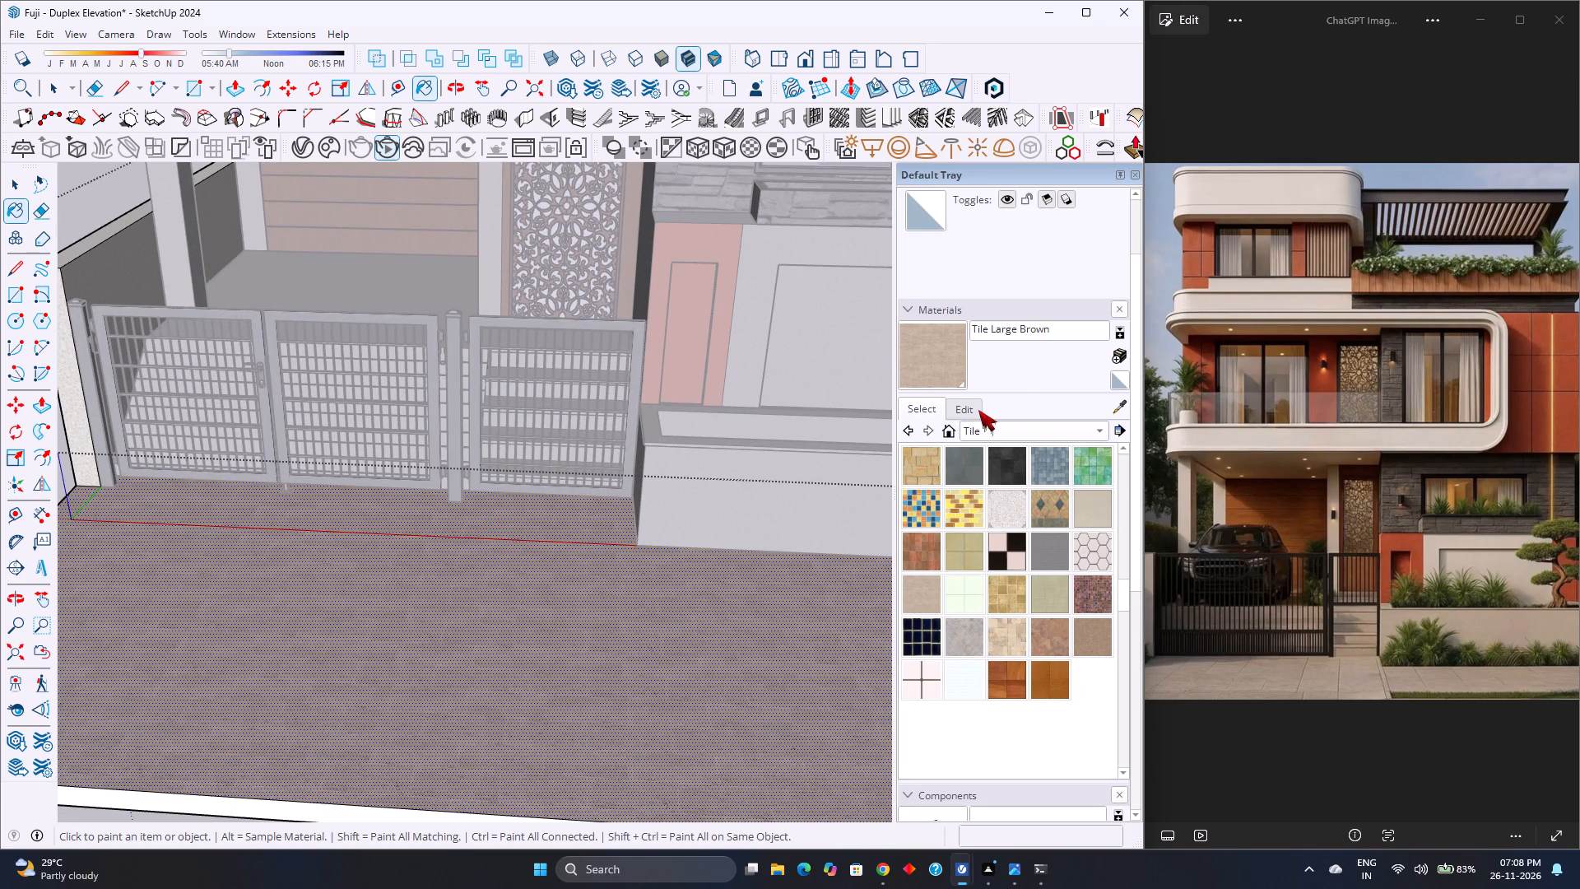
{"action": "left_click", "coordinate": [978, 408]}
{"action": "left_click_drag", "start_coordinate": [950, 526], "coordinate": [861, 519]}
Set the Tile Large Brown texture width to 10'.
{"action": "left_click", "coordinate": [946, 663]}
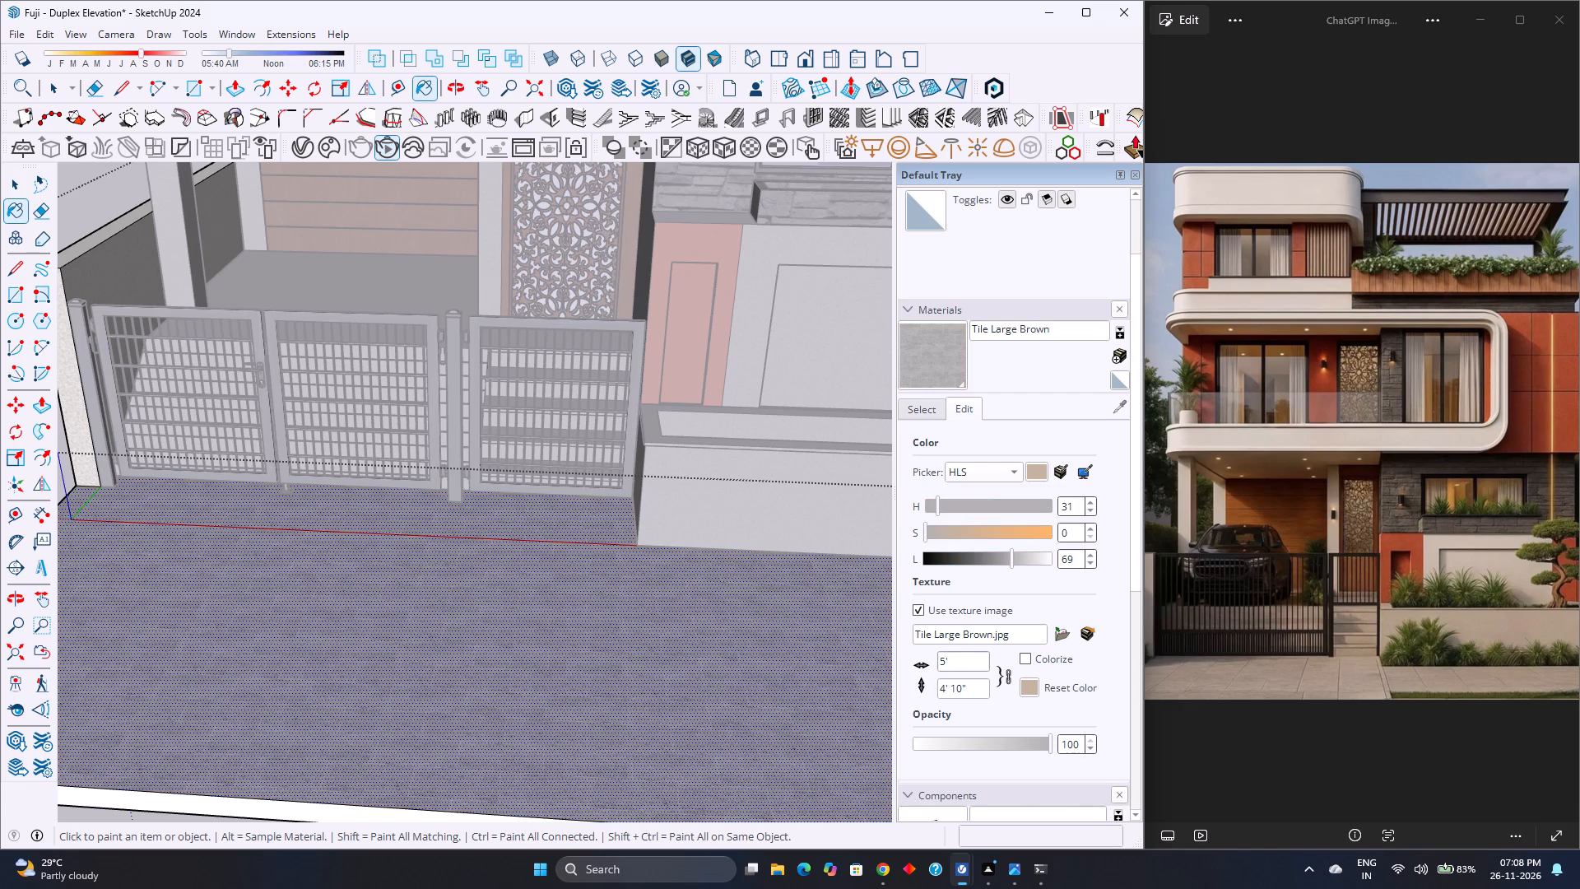
{"action": "key", "text": "BackSpace"}
{"action": "type", "text": "10"}
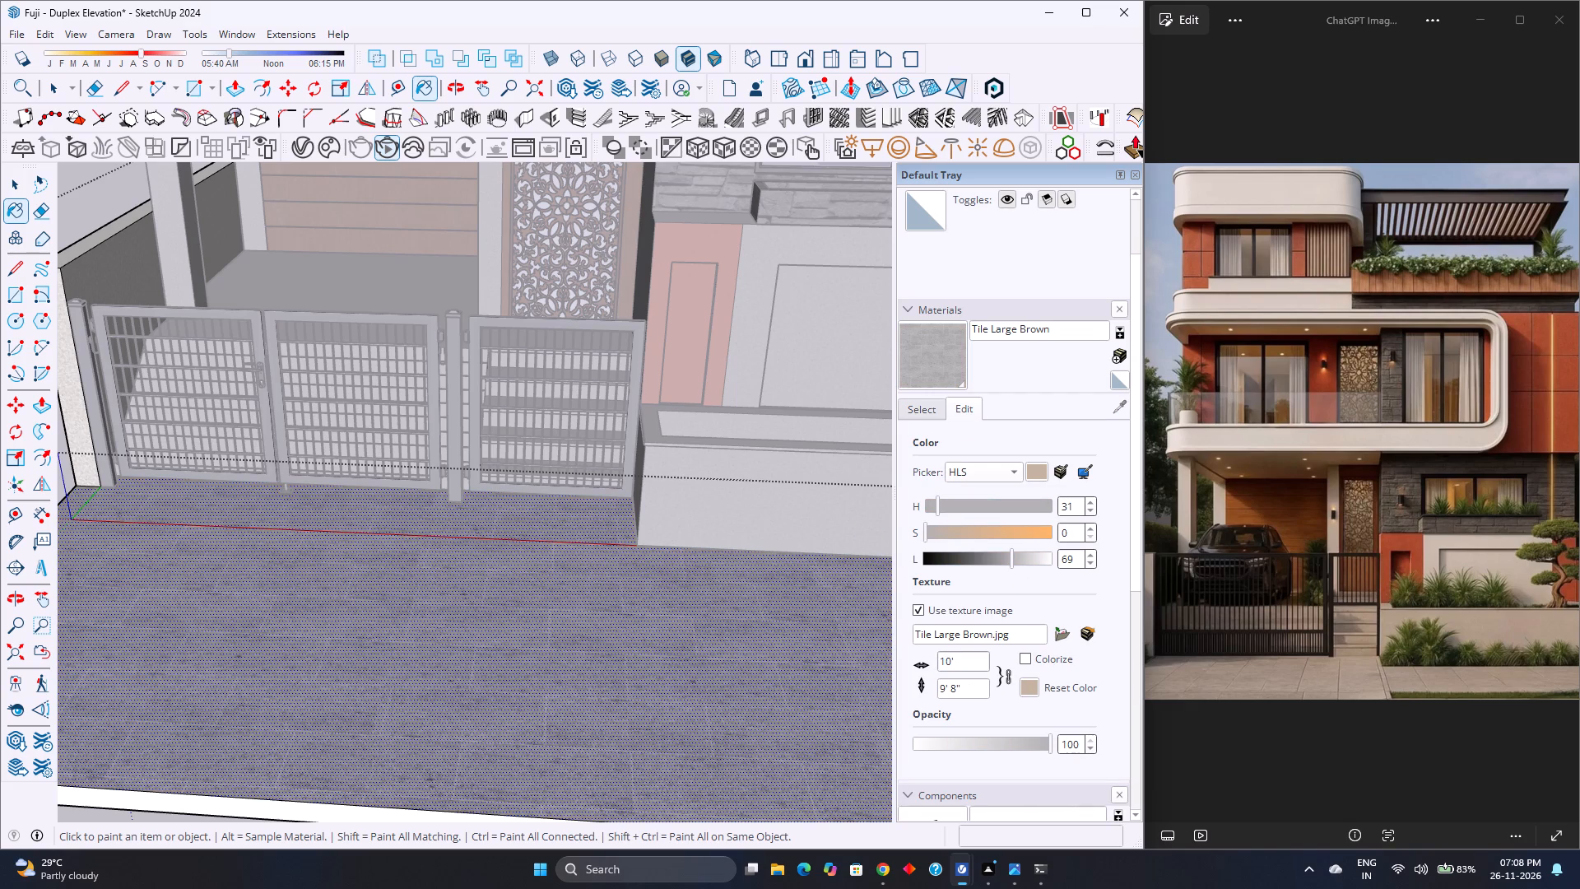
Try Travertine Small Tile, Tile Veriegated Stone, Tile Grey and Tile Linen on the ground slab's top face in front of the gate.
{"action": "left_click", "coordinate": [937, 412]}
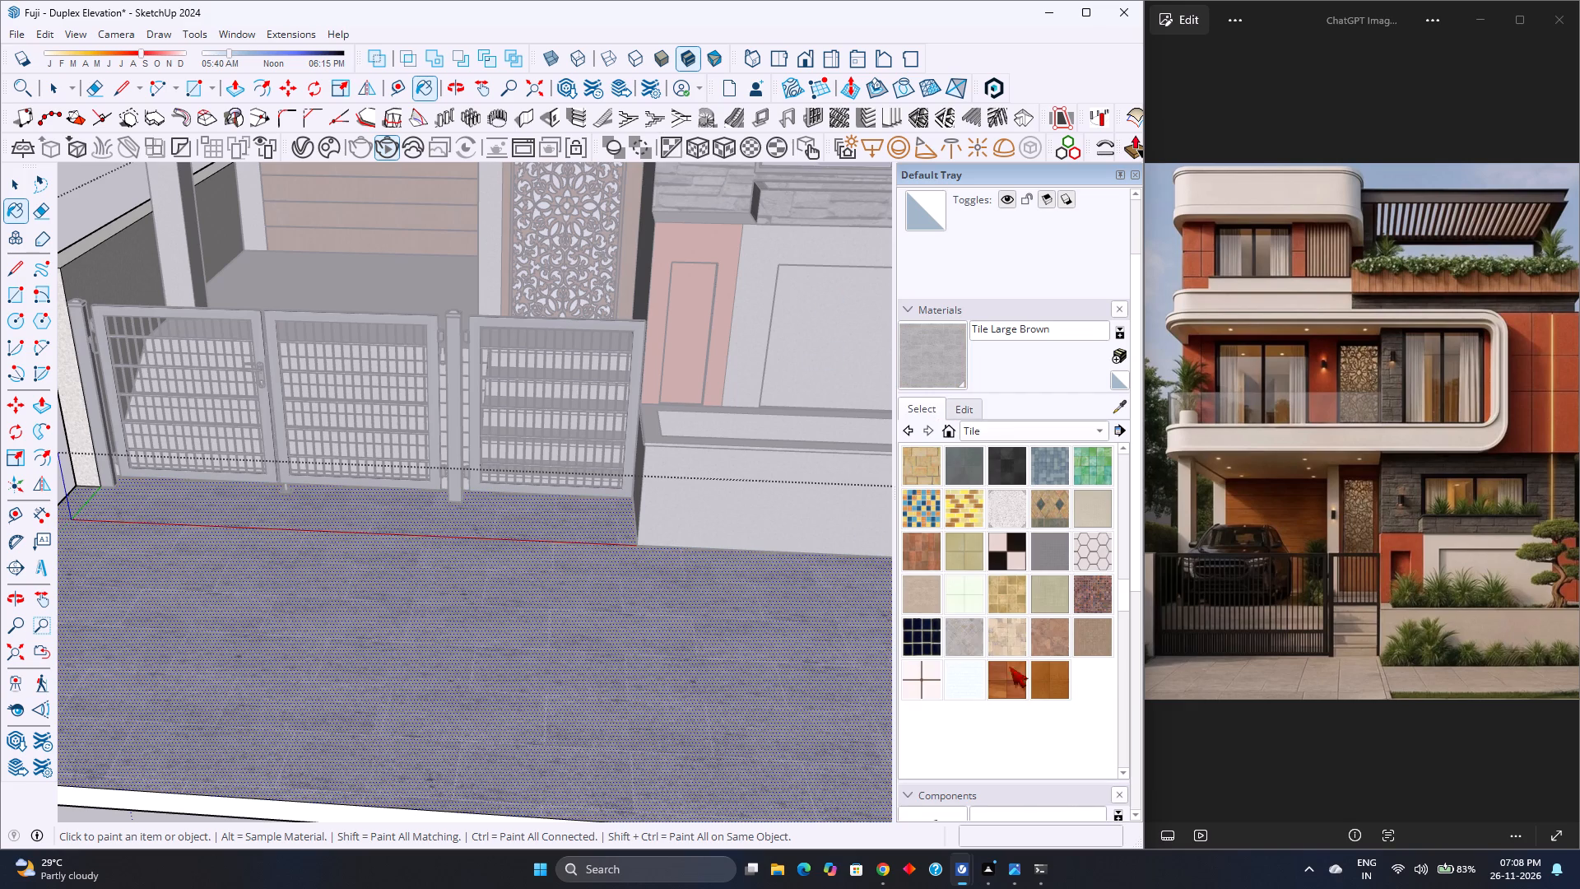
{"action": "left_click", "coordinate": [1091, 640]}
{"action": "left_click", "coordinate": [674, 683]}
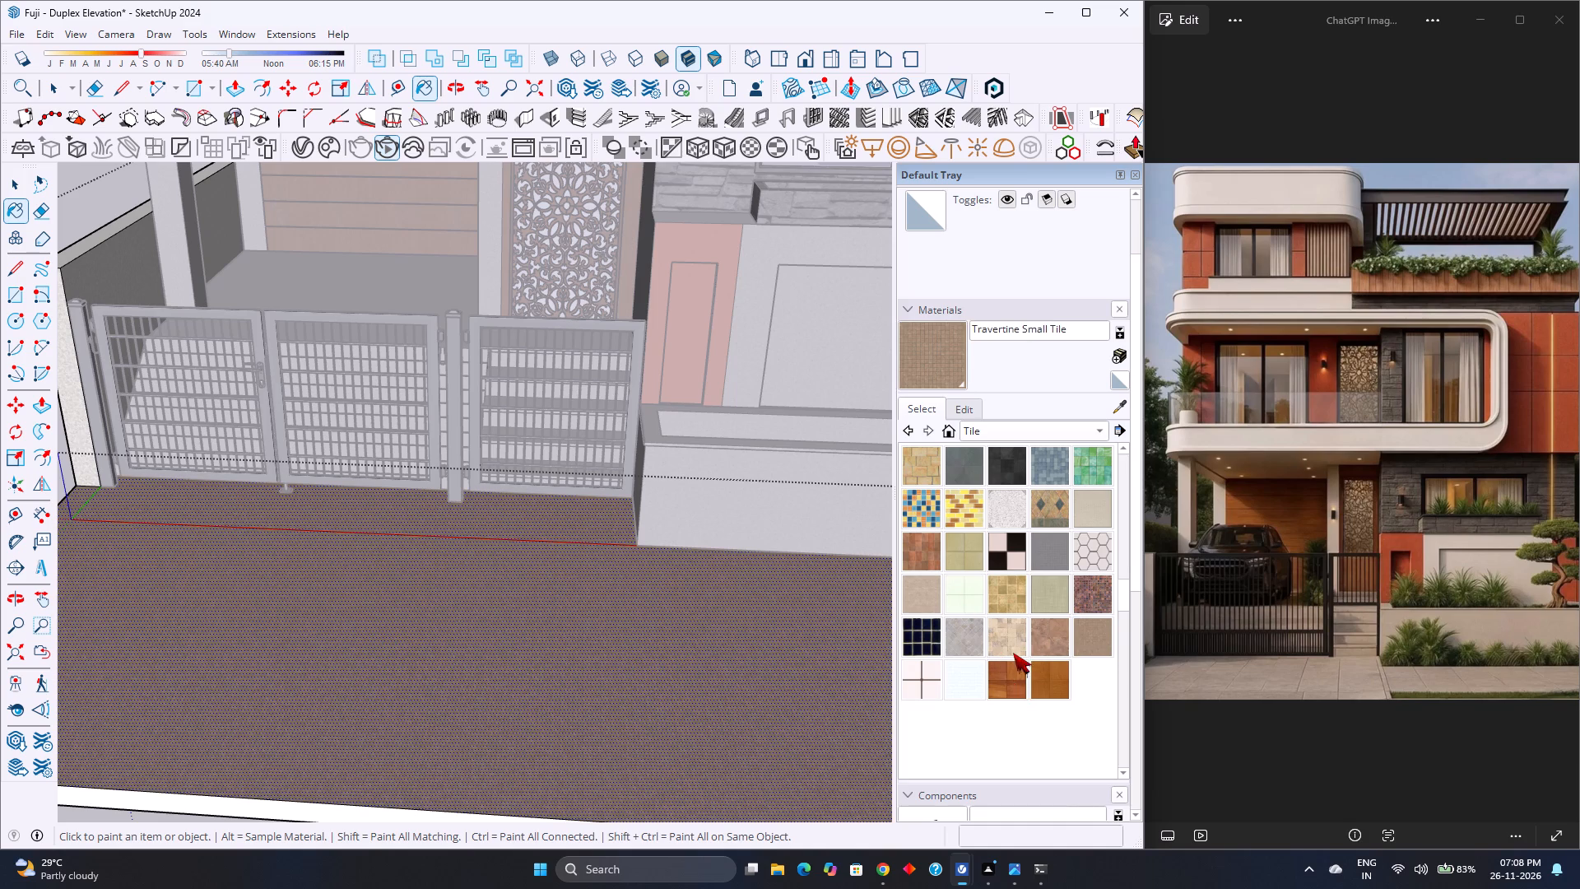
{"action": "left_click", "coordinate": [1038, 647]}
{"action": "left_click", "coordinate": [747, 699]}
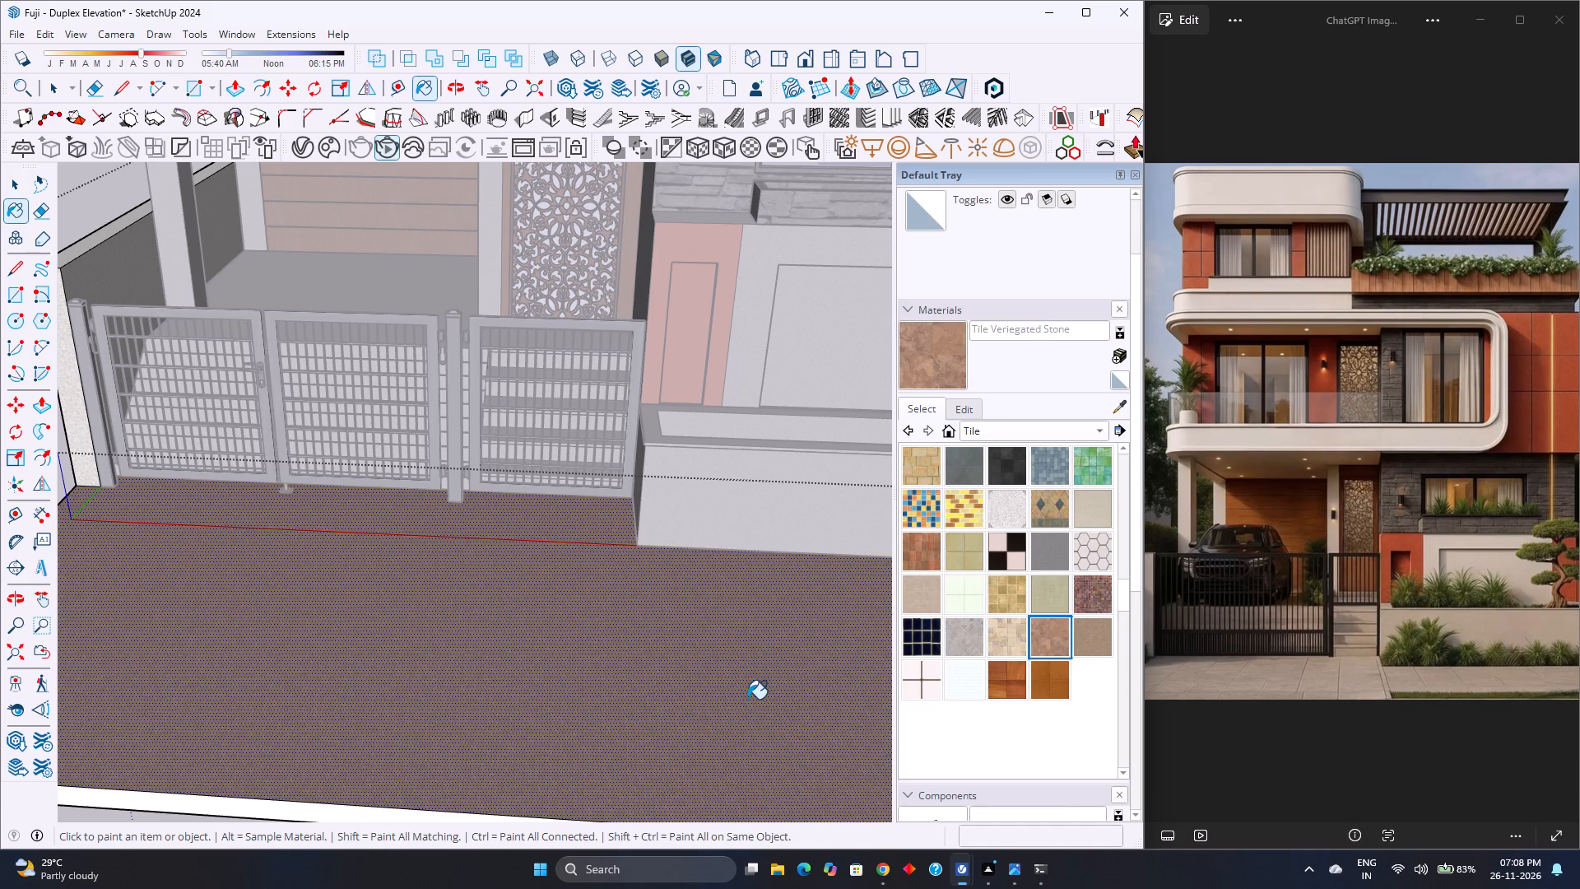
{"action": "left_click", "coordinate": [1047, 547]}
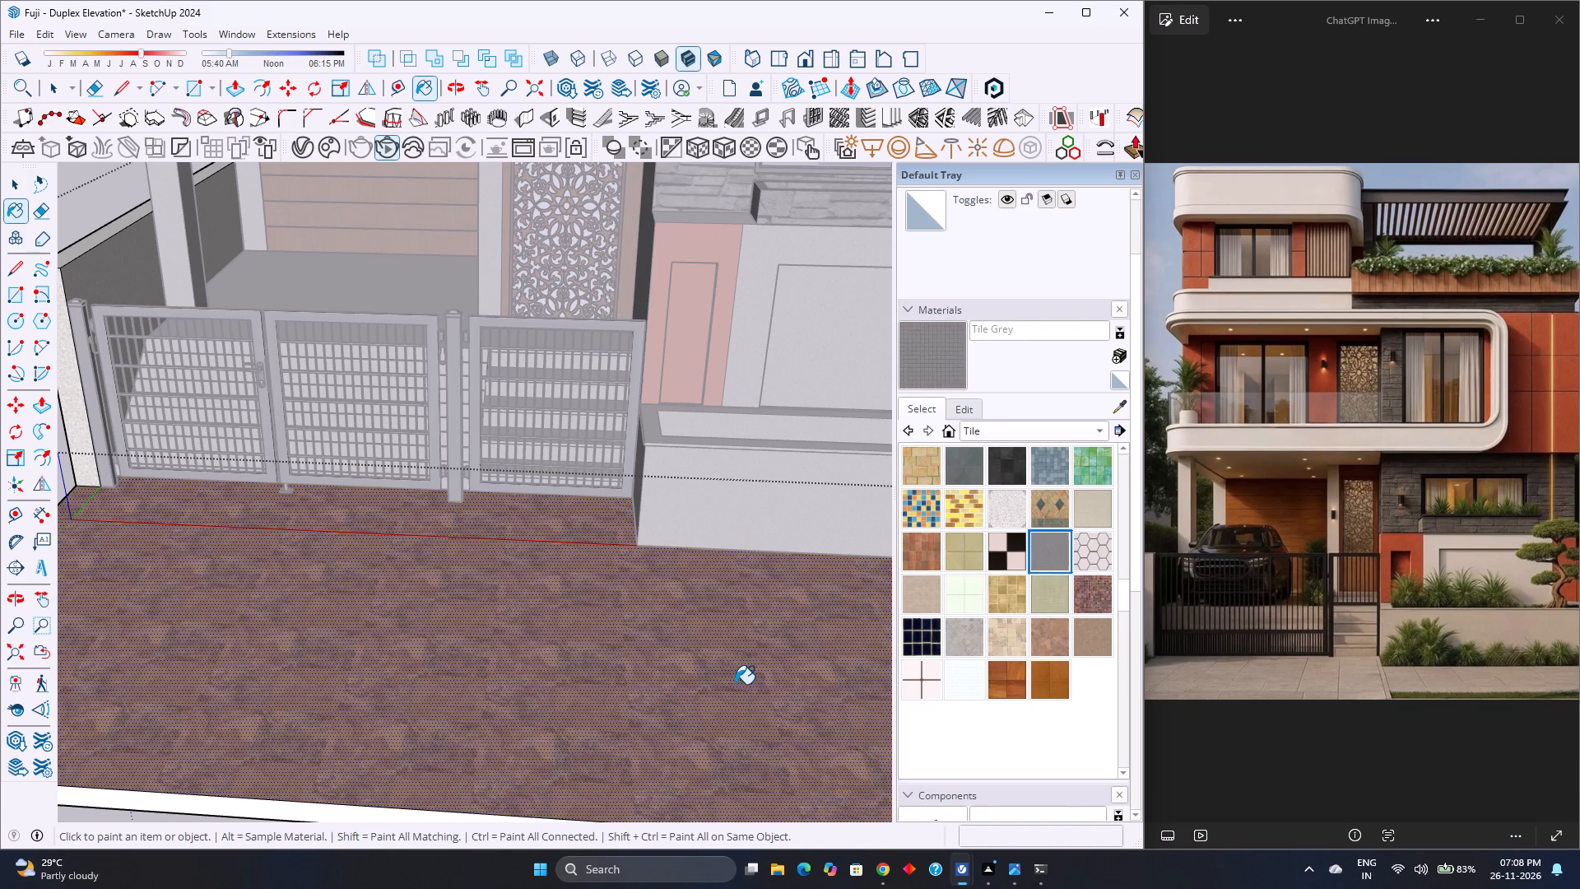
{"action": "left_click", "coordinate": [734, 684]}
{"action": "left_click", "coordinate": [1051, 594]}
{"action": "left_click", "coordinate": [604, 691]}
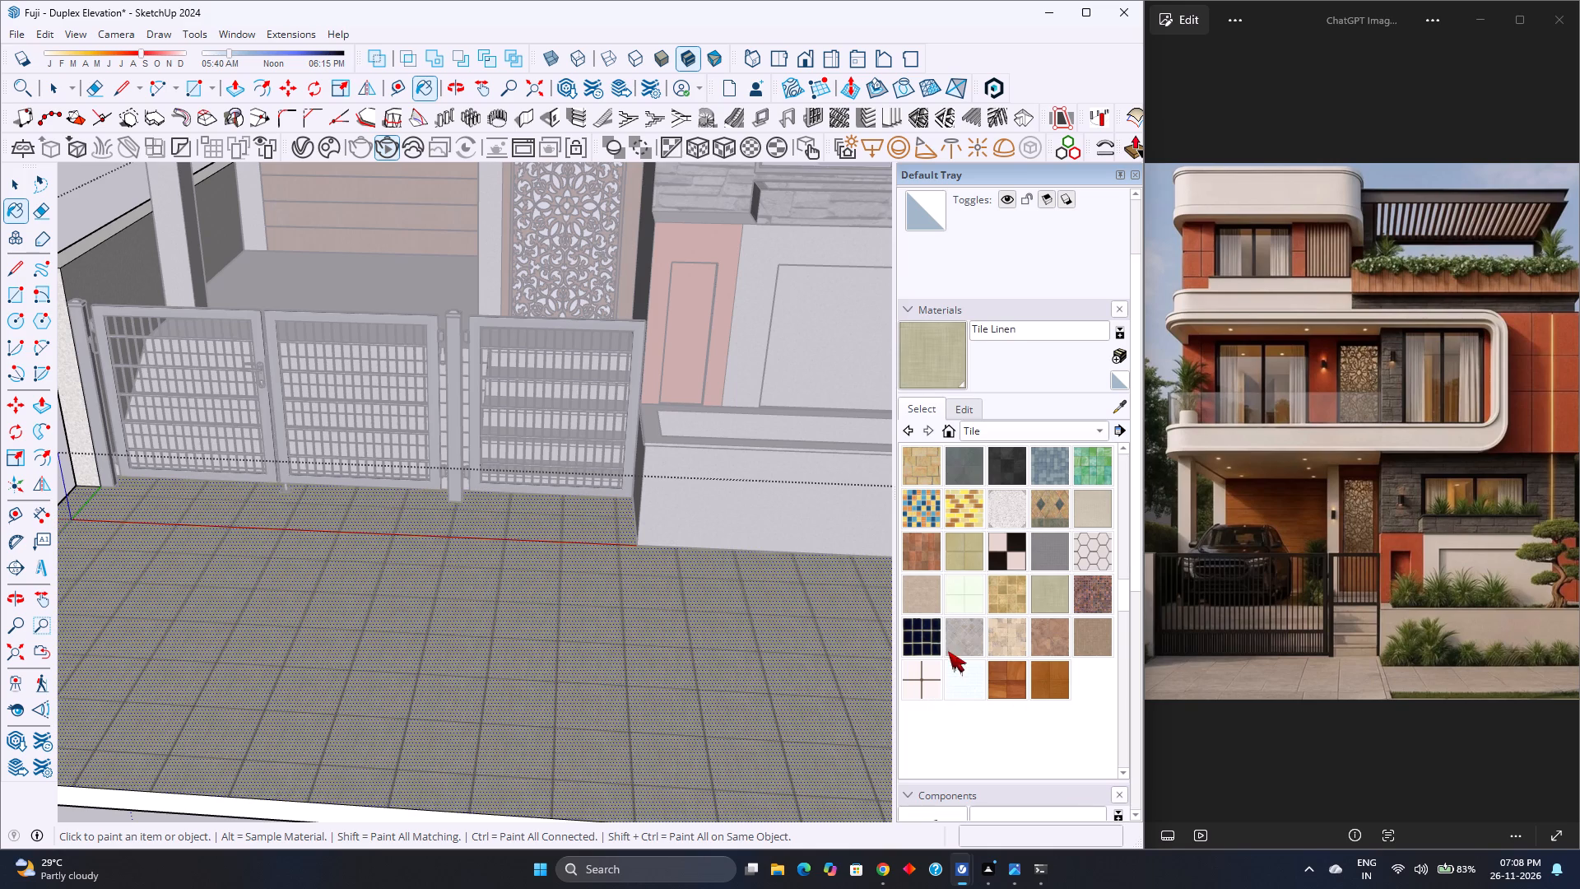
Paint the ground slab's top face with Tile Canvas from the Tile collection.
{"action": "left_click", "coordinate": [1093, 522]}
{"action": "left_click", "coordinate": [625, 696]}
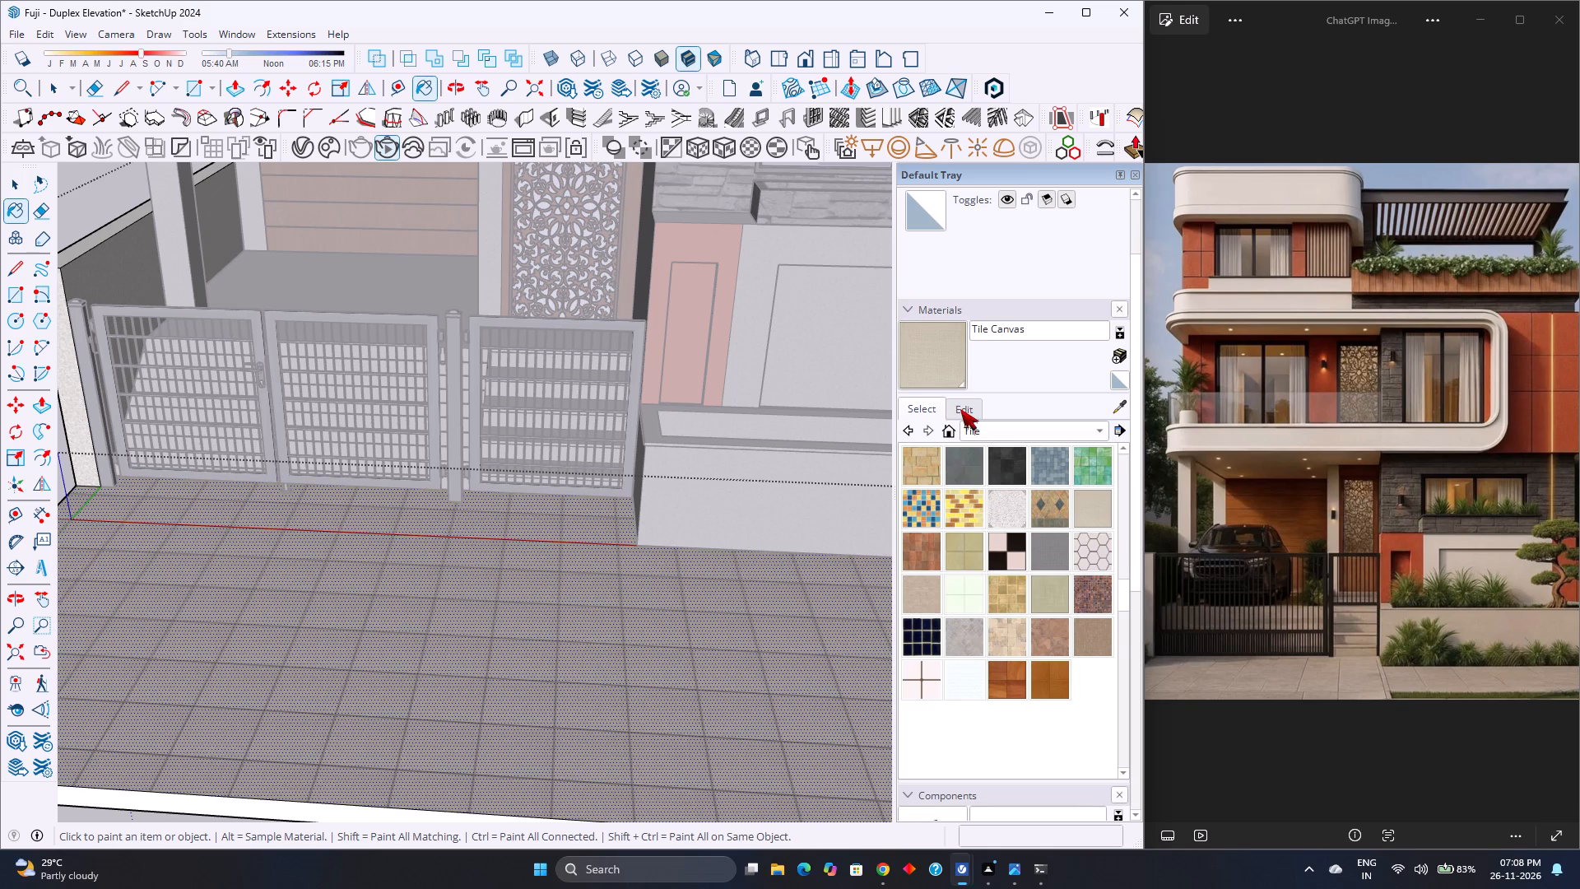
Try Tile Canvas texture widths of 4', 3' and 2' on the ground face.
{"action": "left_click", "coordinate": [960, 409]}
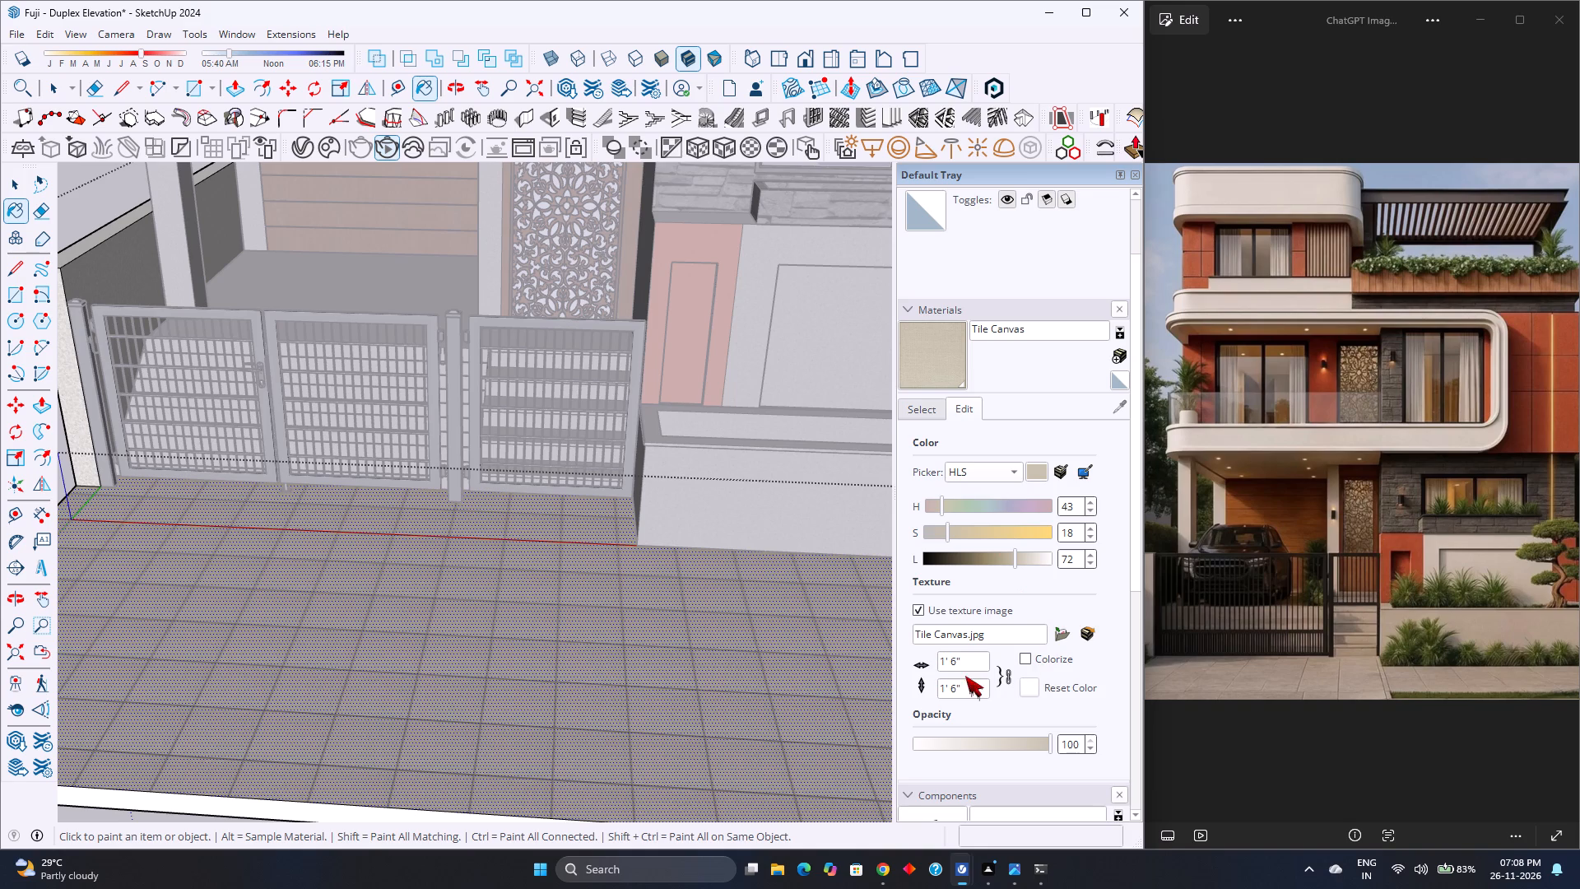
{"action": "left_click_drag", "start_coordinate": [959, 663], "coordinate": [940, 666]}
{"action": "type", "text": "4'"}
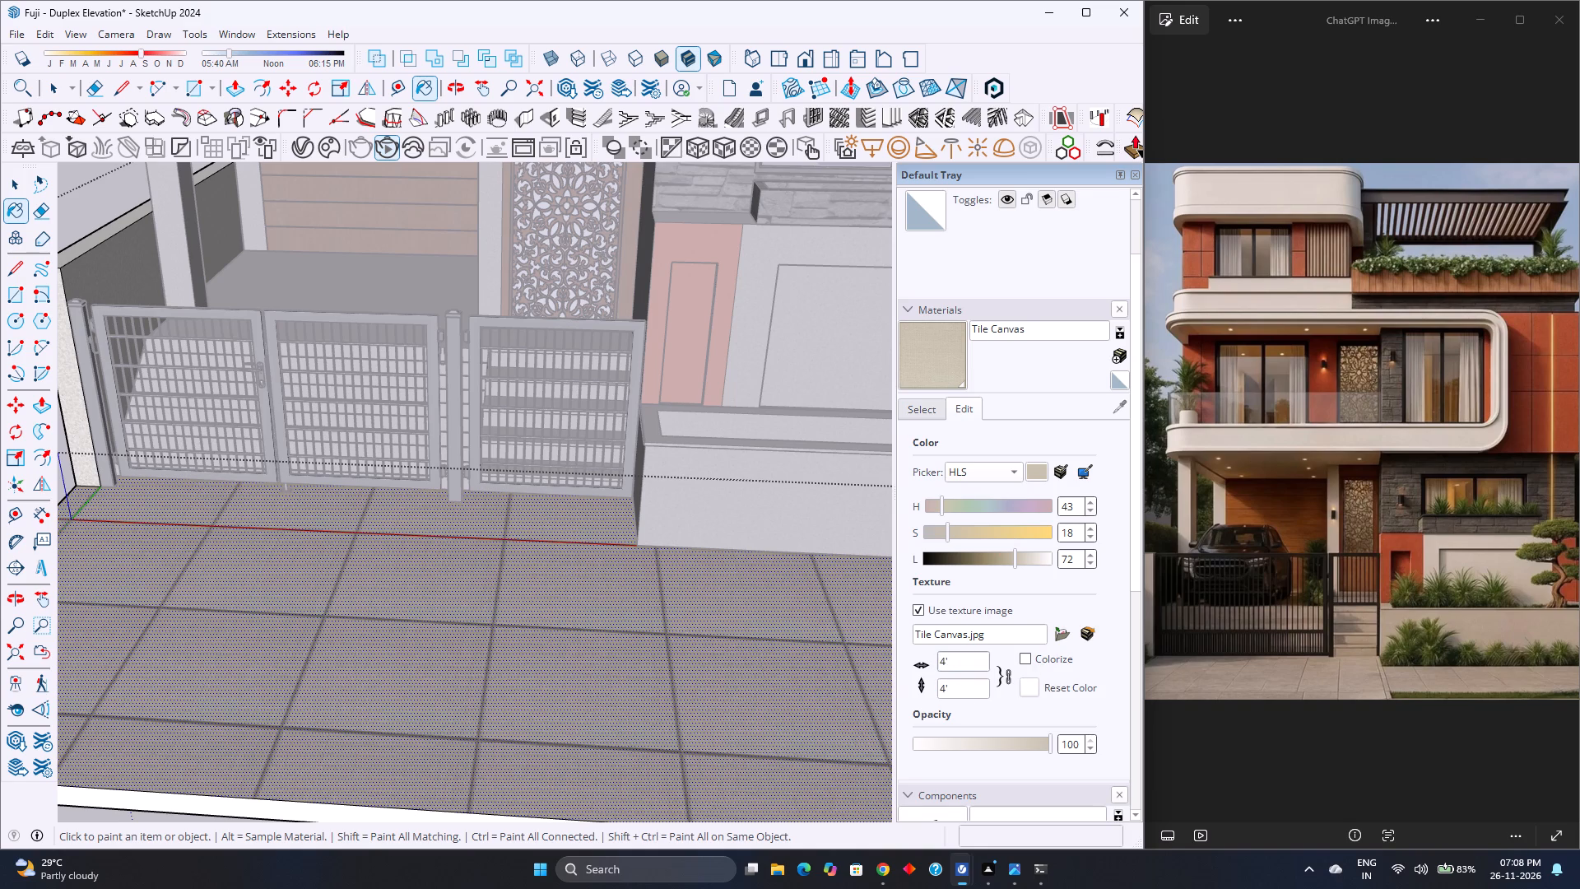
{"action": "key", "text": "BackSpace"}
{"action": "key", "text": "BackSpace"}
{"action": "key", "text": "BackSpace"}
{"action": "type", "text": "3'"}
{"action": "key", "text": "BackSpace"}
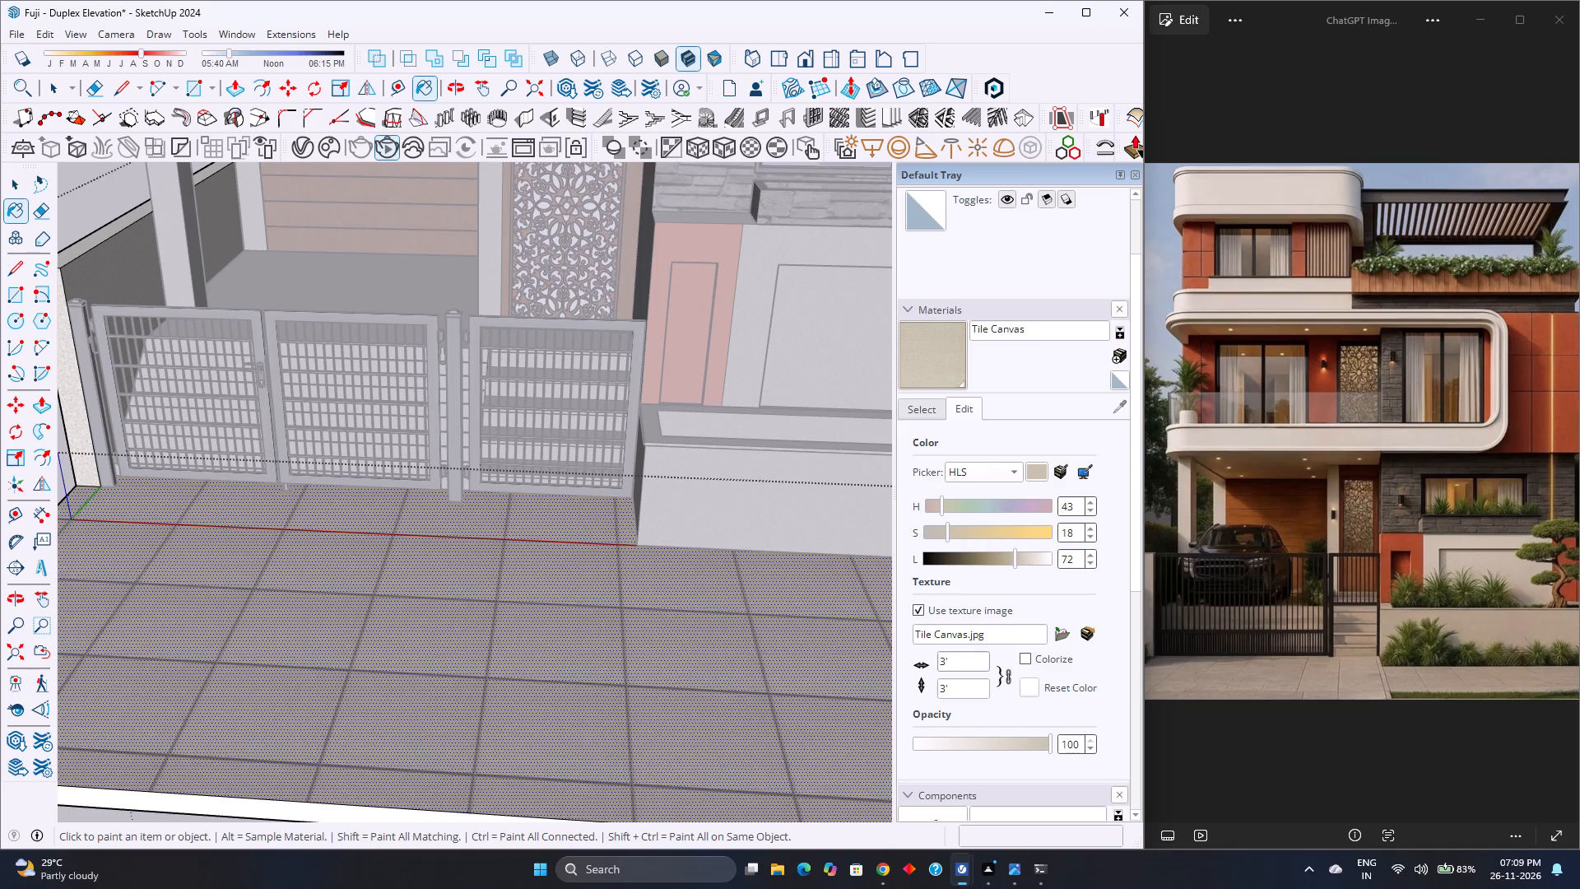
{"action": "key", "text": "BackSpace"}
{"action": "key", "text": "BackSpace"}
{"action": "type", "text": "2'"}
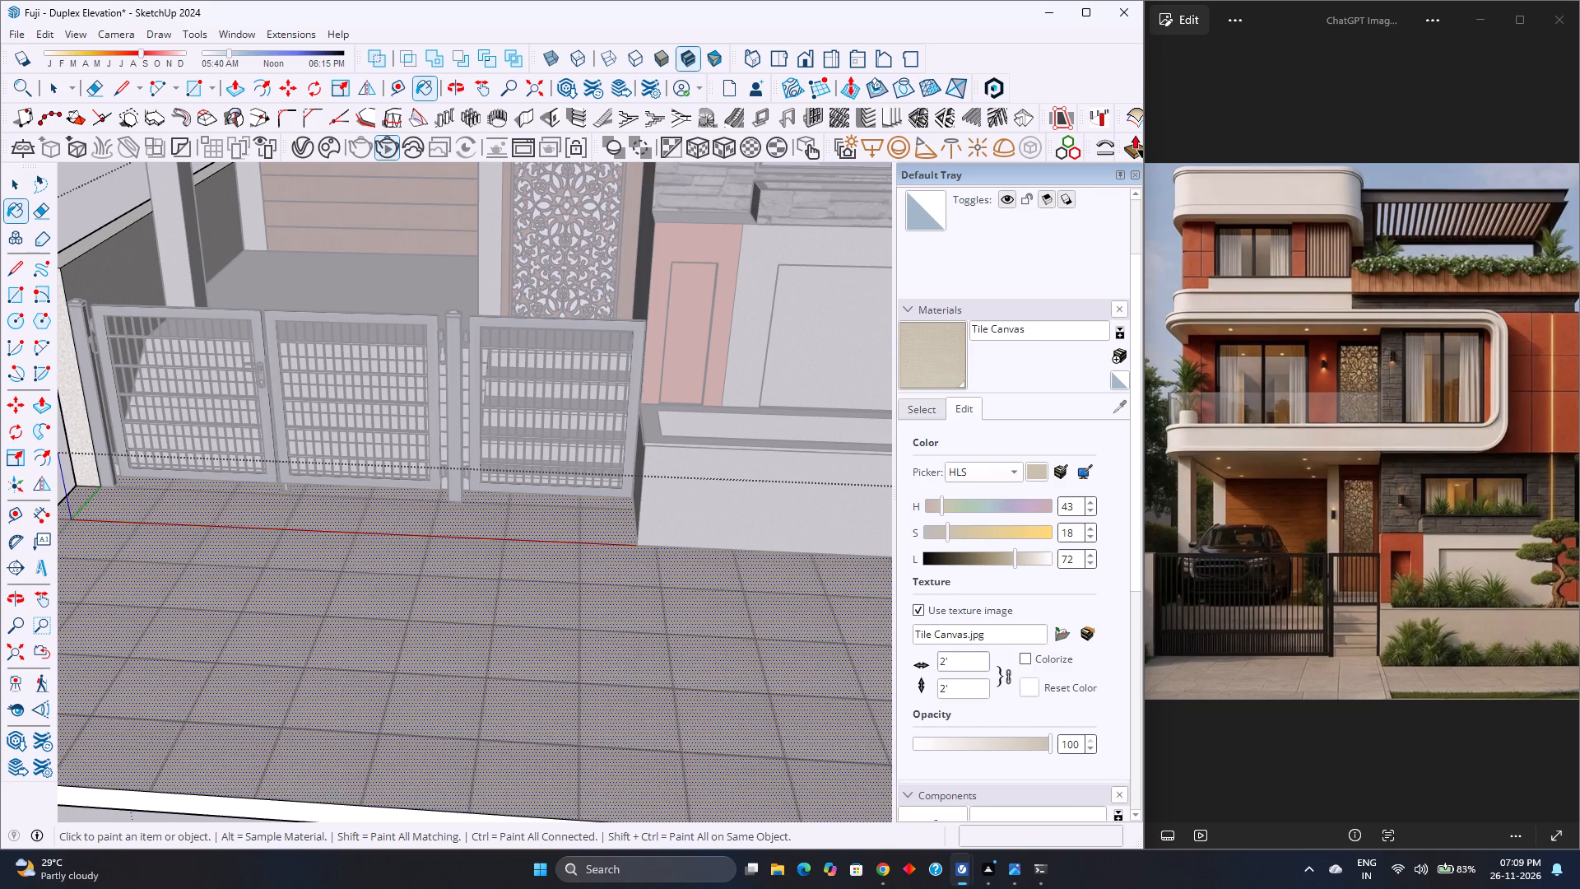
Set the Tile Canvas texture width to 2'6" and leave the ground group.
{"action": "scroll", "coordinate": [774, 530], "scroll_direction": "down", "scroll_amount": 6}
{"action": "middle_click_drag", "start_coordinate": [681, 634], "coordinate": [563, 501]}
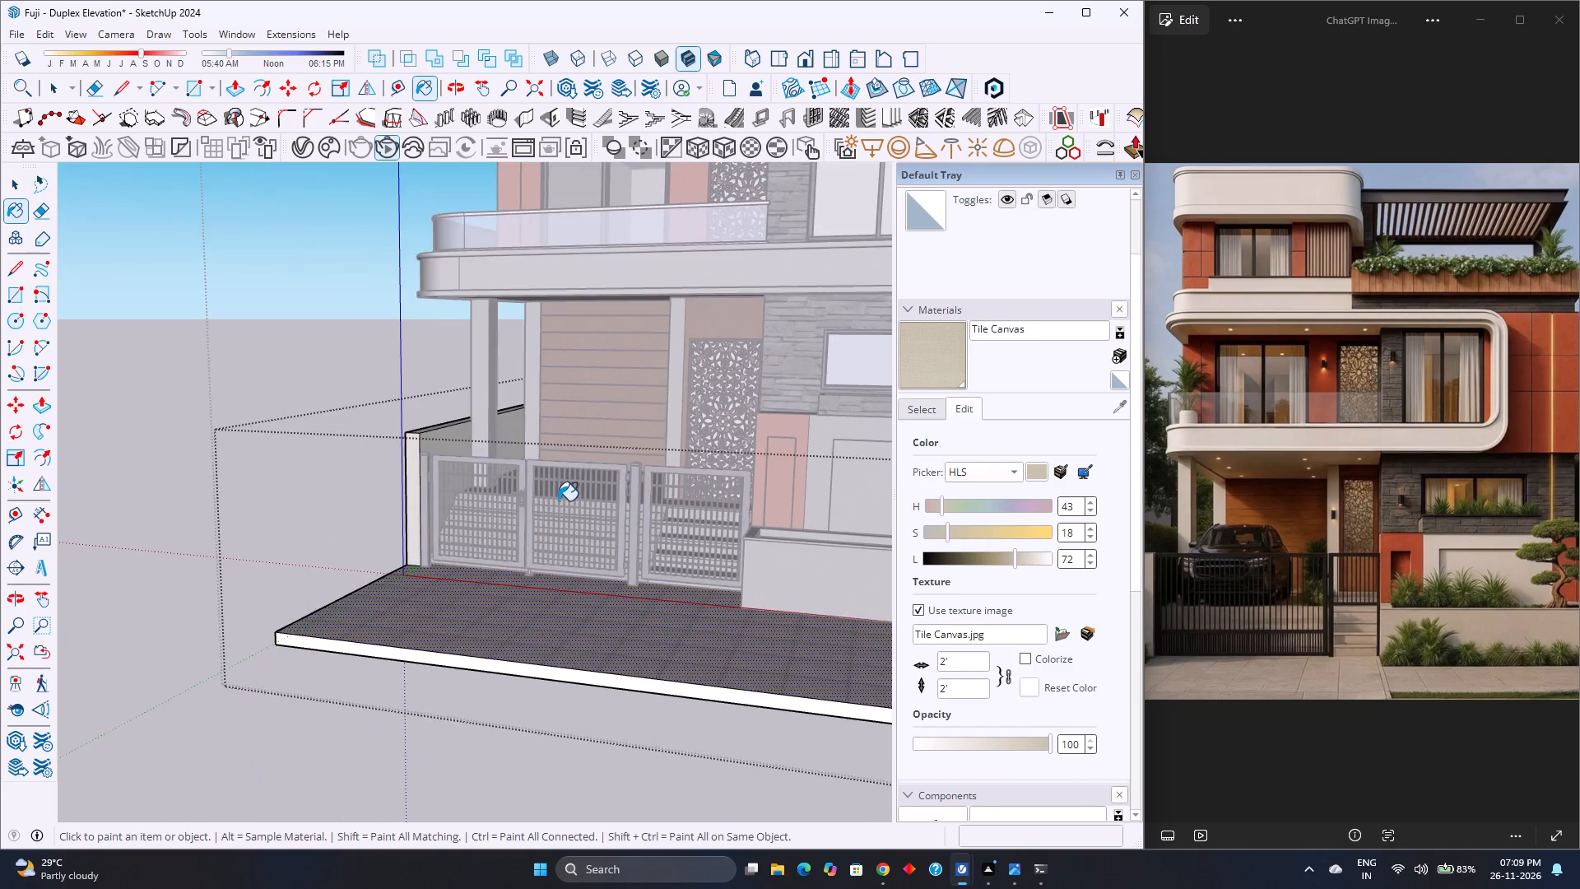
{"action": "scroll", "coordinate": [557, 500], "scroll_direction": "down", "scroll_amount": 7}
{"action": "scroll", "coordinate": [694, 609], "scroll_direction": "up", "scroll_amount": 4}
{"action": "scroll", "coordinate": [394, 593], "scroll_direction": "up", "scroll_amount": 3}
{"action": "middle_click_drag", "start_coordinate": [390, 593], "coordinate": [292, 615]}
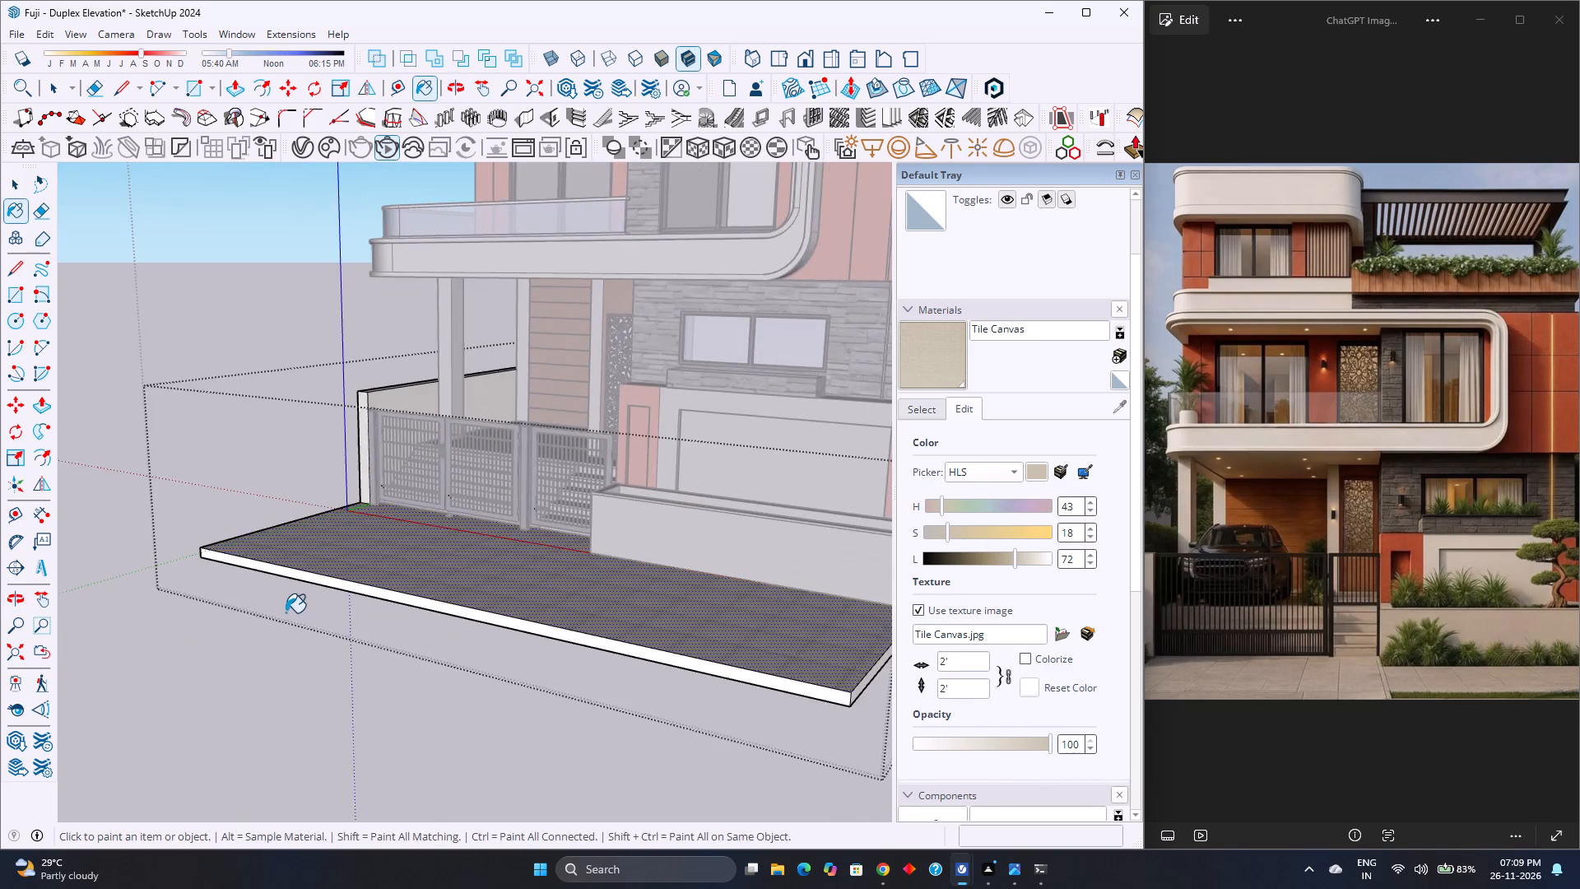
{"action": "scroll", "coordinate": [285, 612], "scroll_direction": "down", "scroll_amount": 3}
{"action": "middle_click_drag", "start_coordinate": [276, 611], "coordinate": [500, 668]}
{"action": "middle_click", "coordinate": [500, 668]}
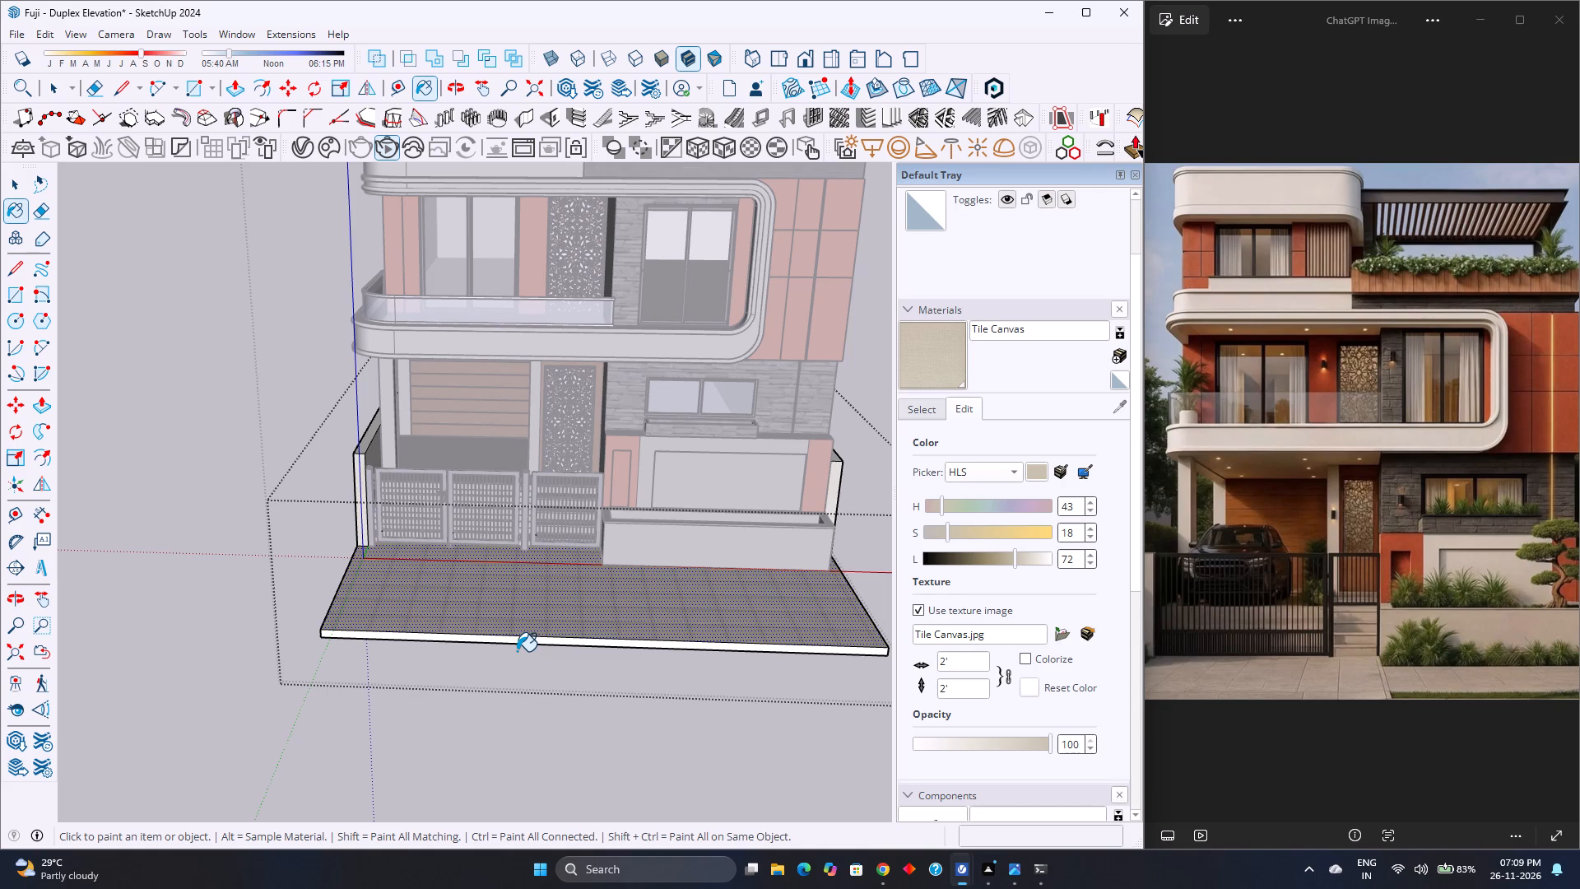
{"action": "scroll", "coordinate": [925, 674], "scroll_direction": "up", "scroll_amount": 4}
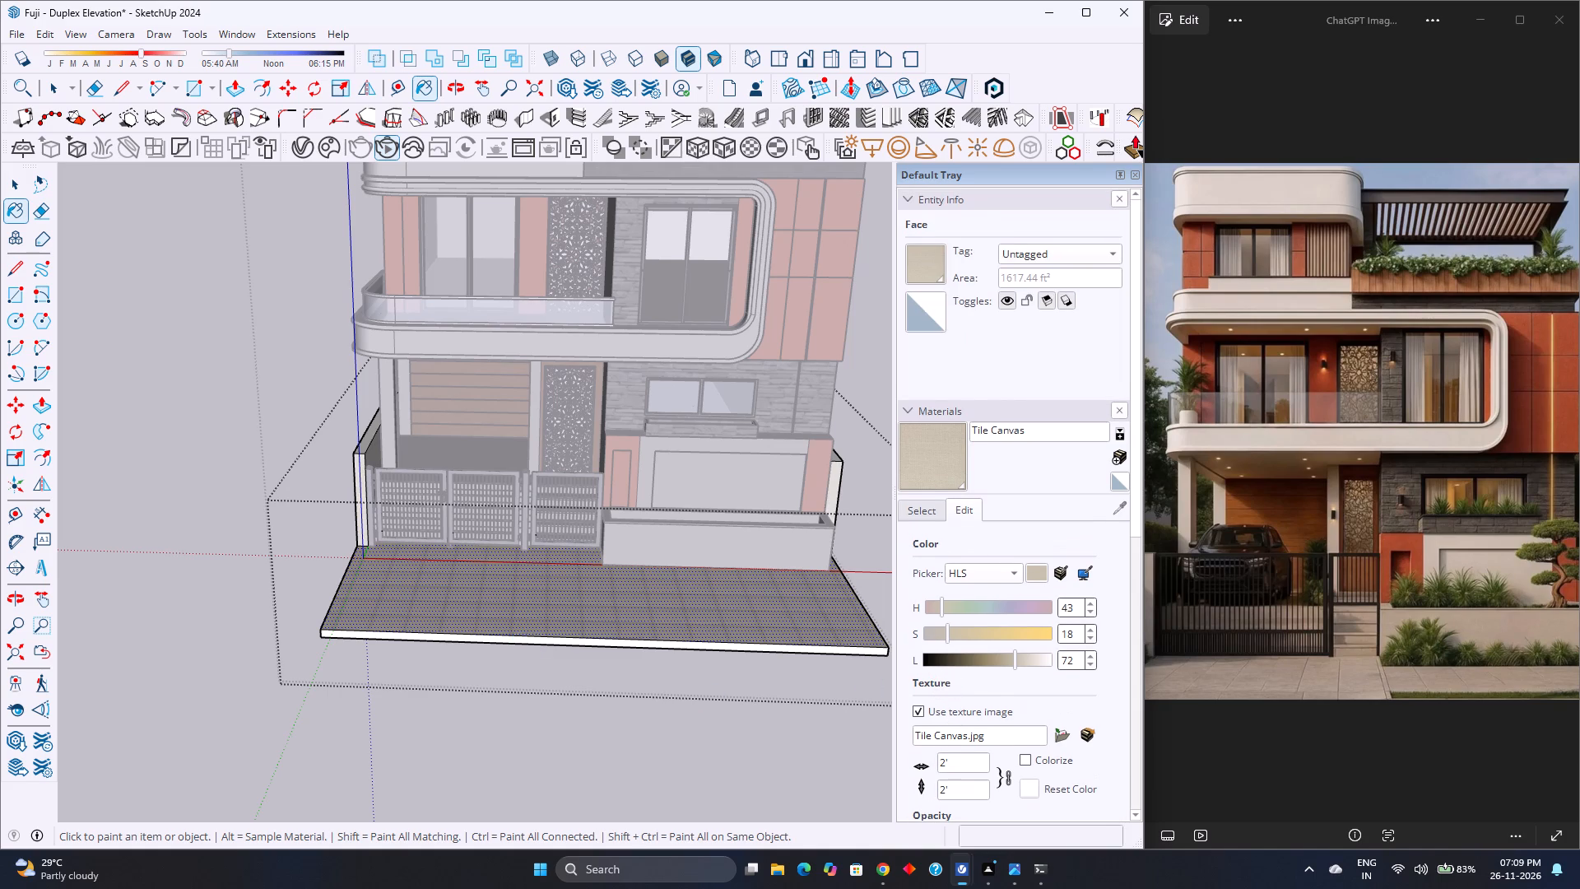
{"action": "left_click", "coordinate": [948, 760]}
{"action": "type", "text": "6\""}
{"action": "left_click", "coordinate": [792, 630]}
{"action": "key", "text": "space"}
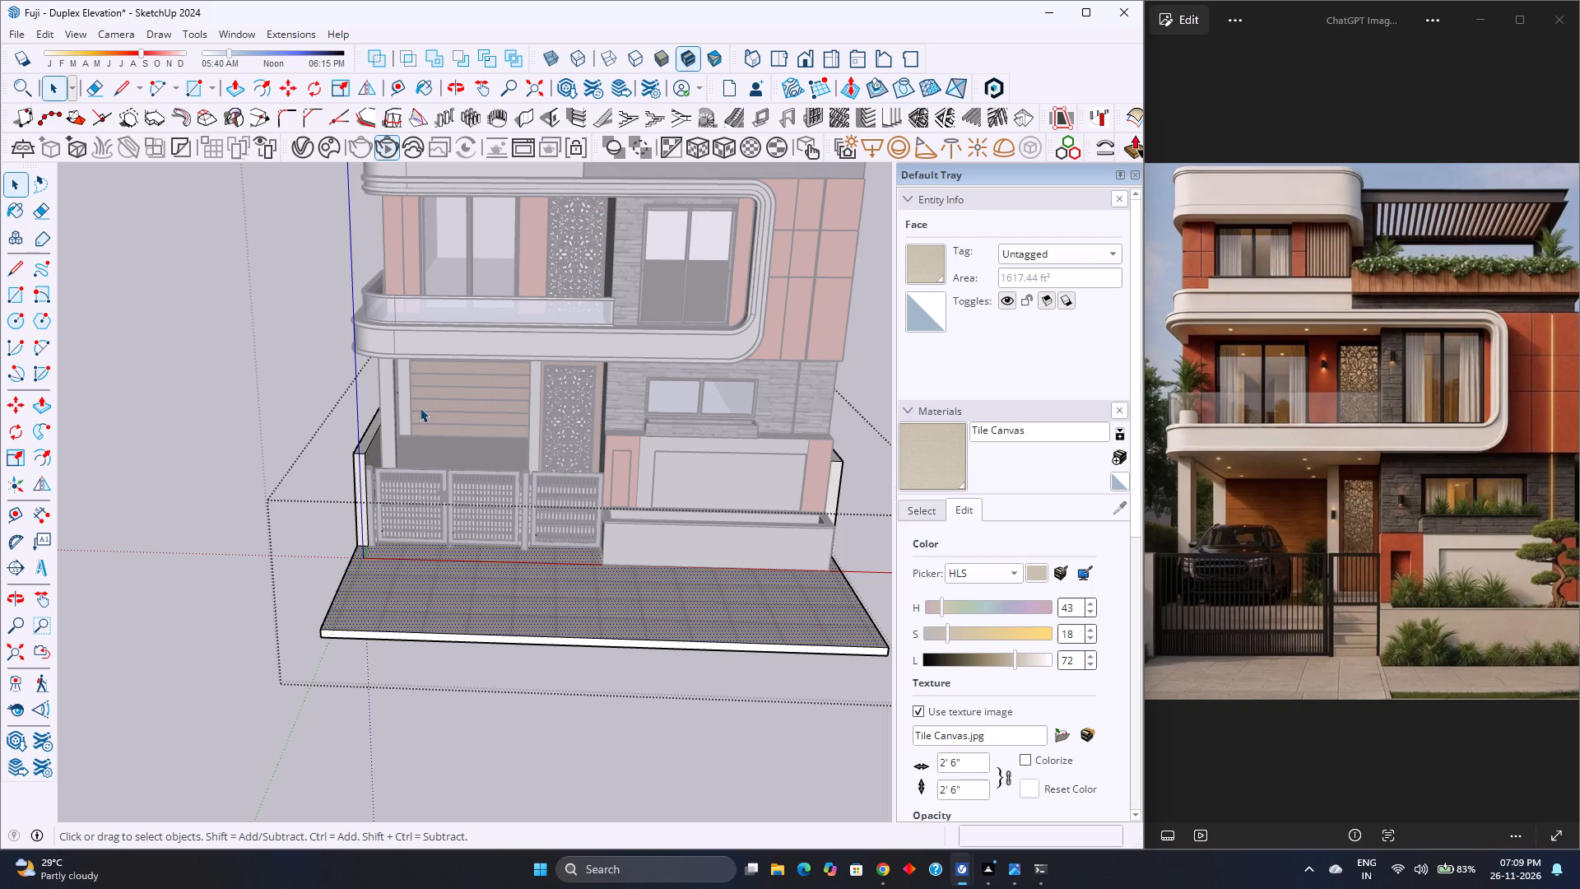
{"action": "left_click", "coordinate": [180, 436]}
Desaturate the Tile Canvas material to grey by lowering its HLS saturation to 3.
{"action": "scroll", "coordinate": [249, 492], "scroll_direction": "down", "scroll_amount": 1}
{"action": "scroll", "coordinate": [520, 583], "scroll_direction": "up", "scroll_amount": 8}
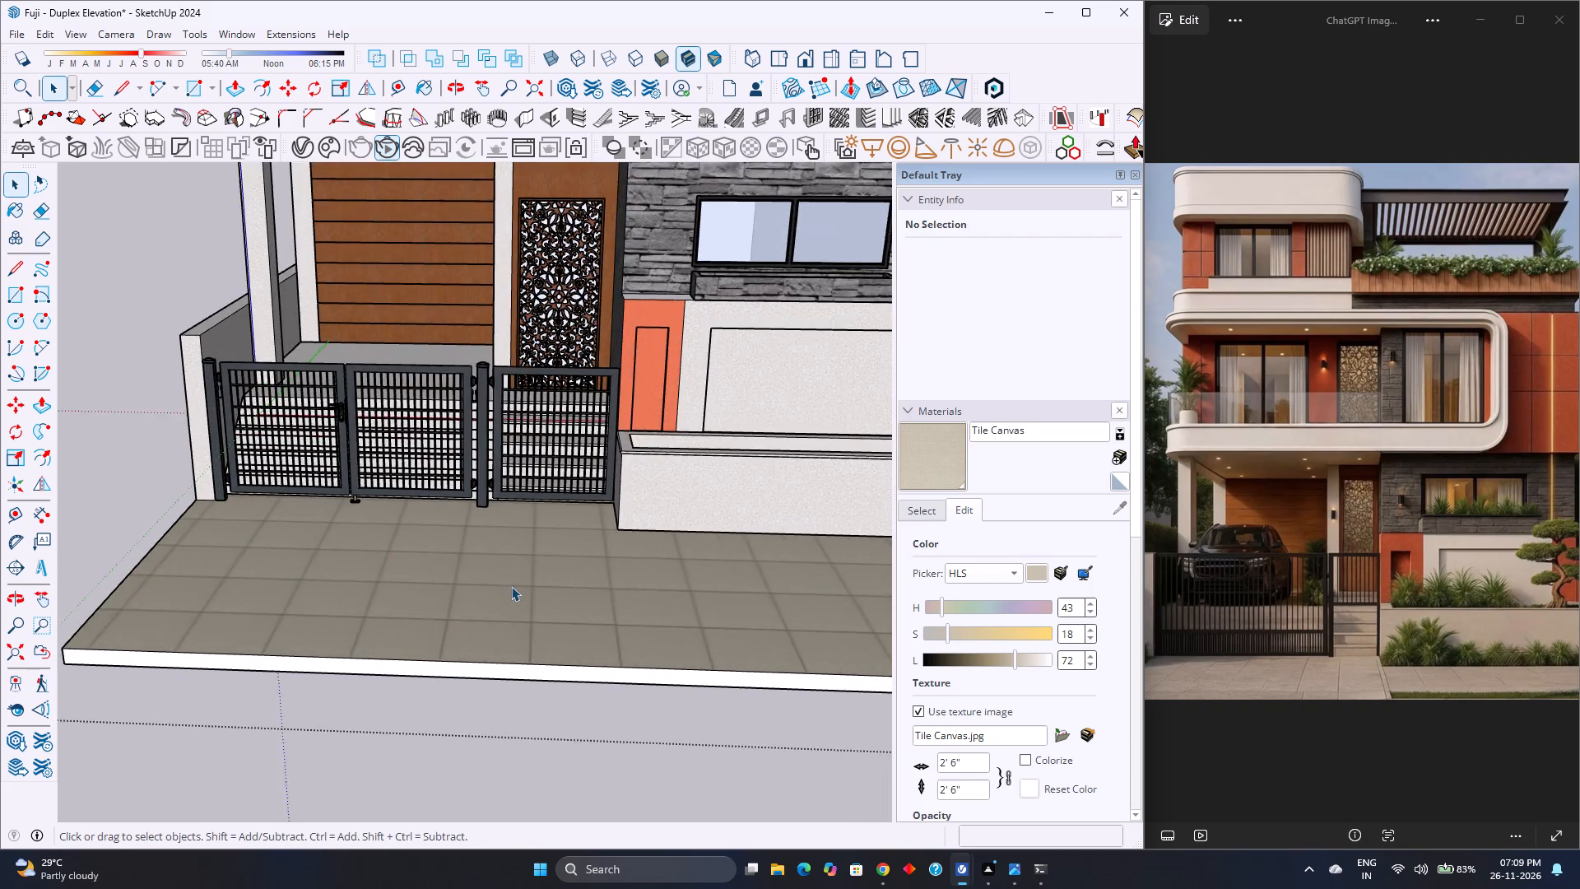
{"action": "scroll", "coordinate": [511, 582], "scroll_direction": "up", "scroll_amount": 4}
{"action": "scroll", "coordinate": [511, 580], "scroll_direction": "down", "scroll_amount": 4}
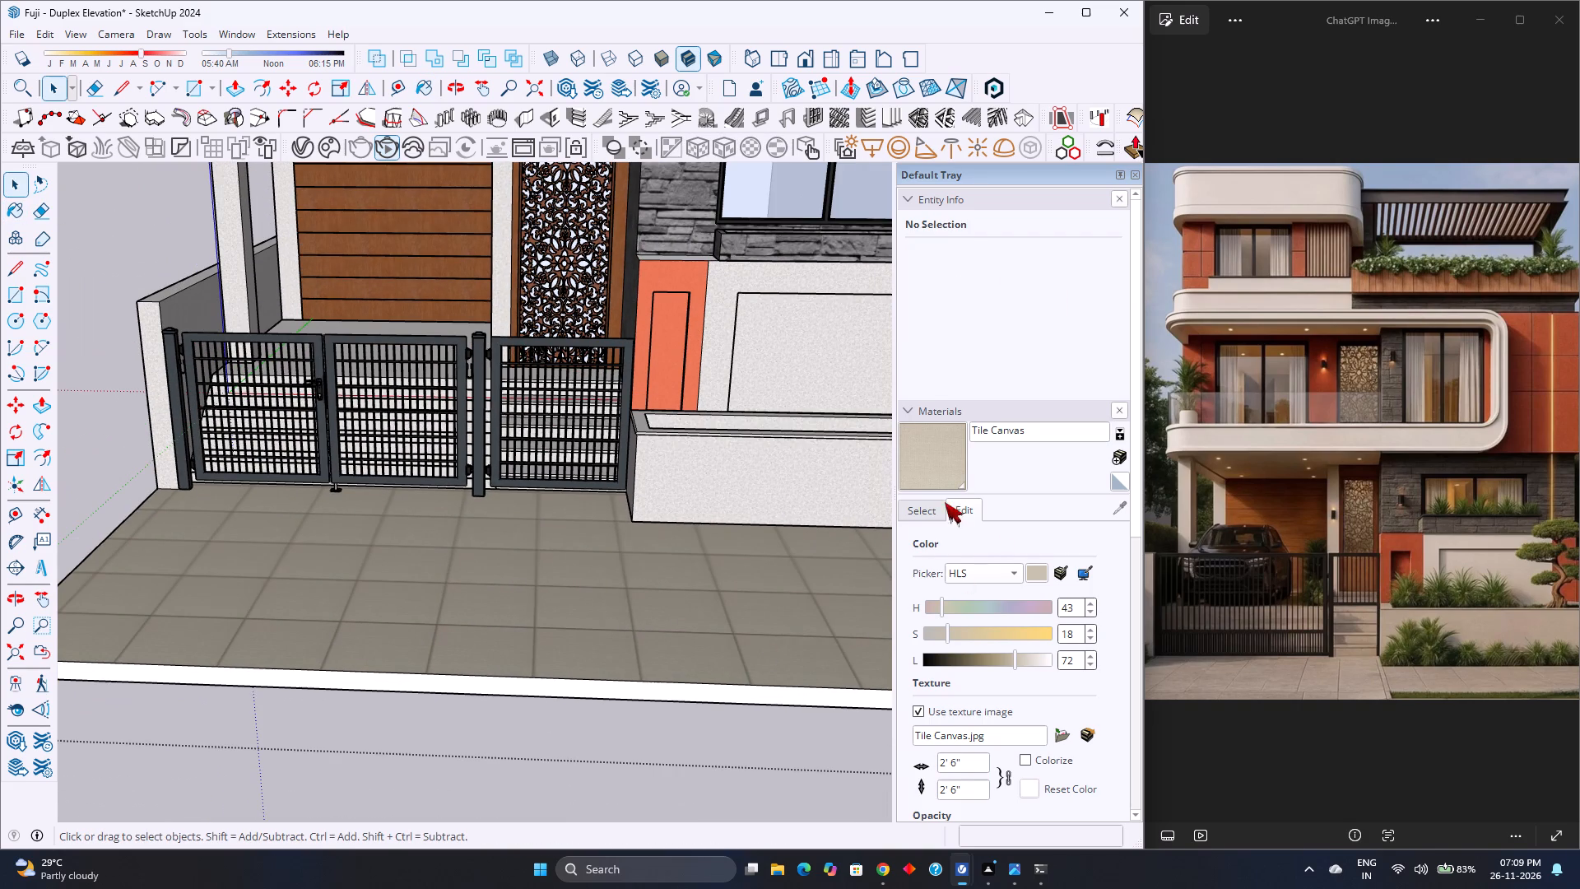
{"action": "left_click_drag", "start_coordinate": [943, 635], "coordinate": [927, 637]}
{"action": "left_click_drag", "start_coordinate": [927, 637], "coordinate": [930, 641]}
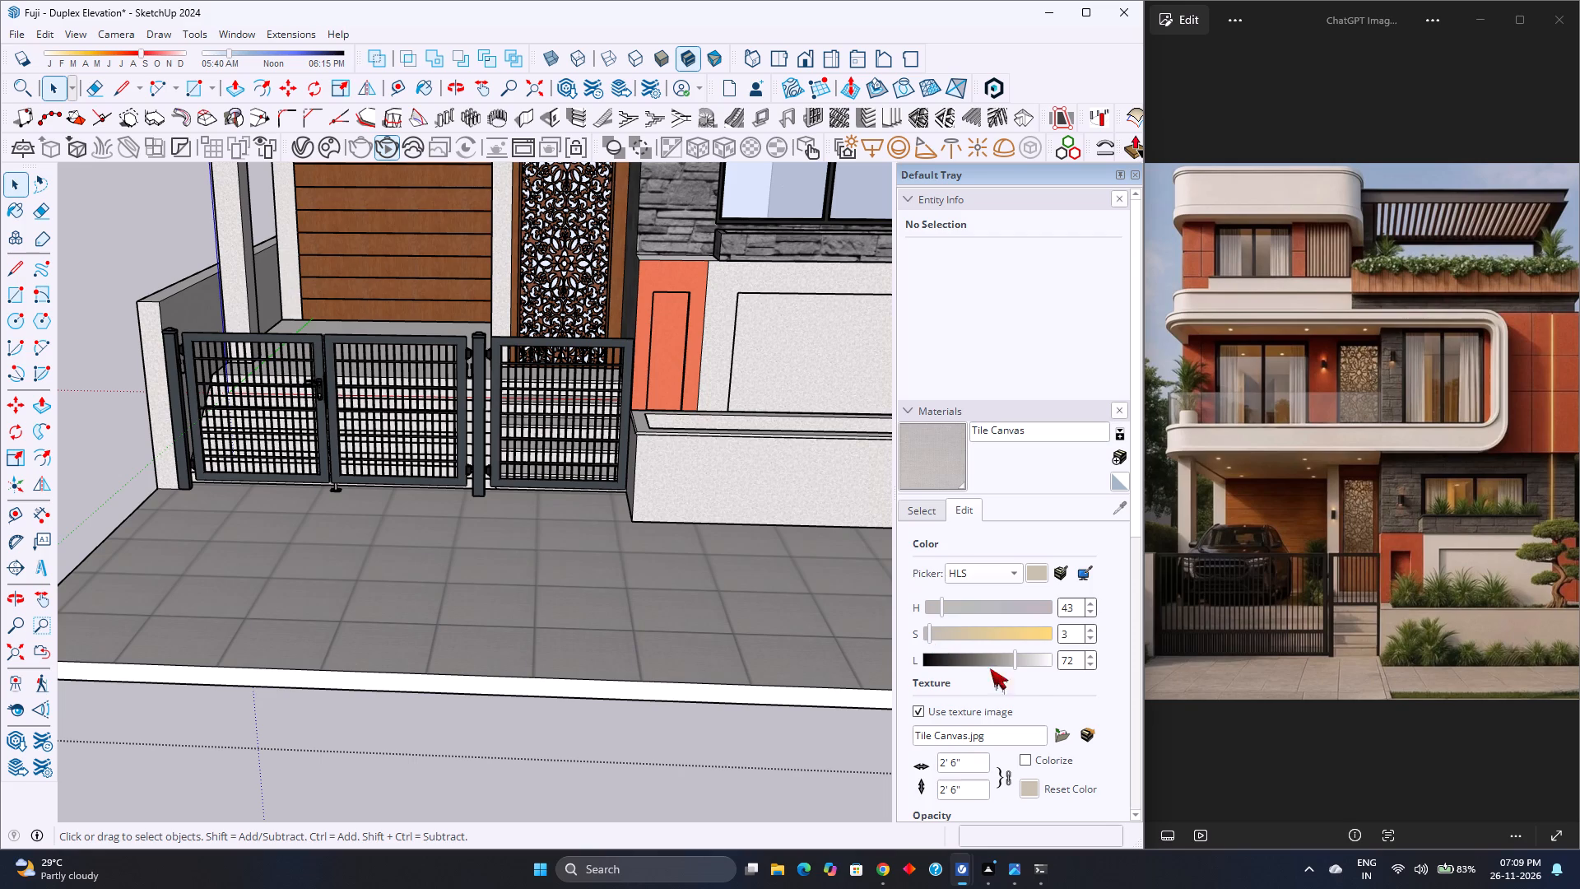
Inspect the grey tiled ground against the whole front facade and up close beside the planter wall.
{"action": "left_click", "coordinate": [773, 626]}
{"action": "scroll", "coordinate": [565, 619], "scroll_direction": "down", "scroll_amount": 3}
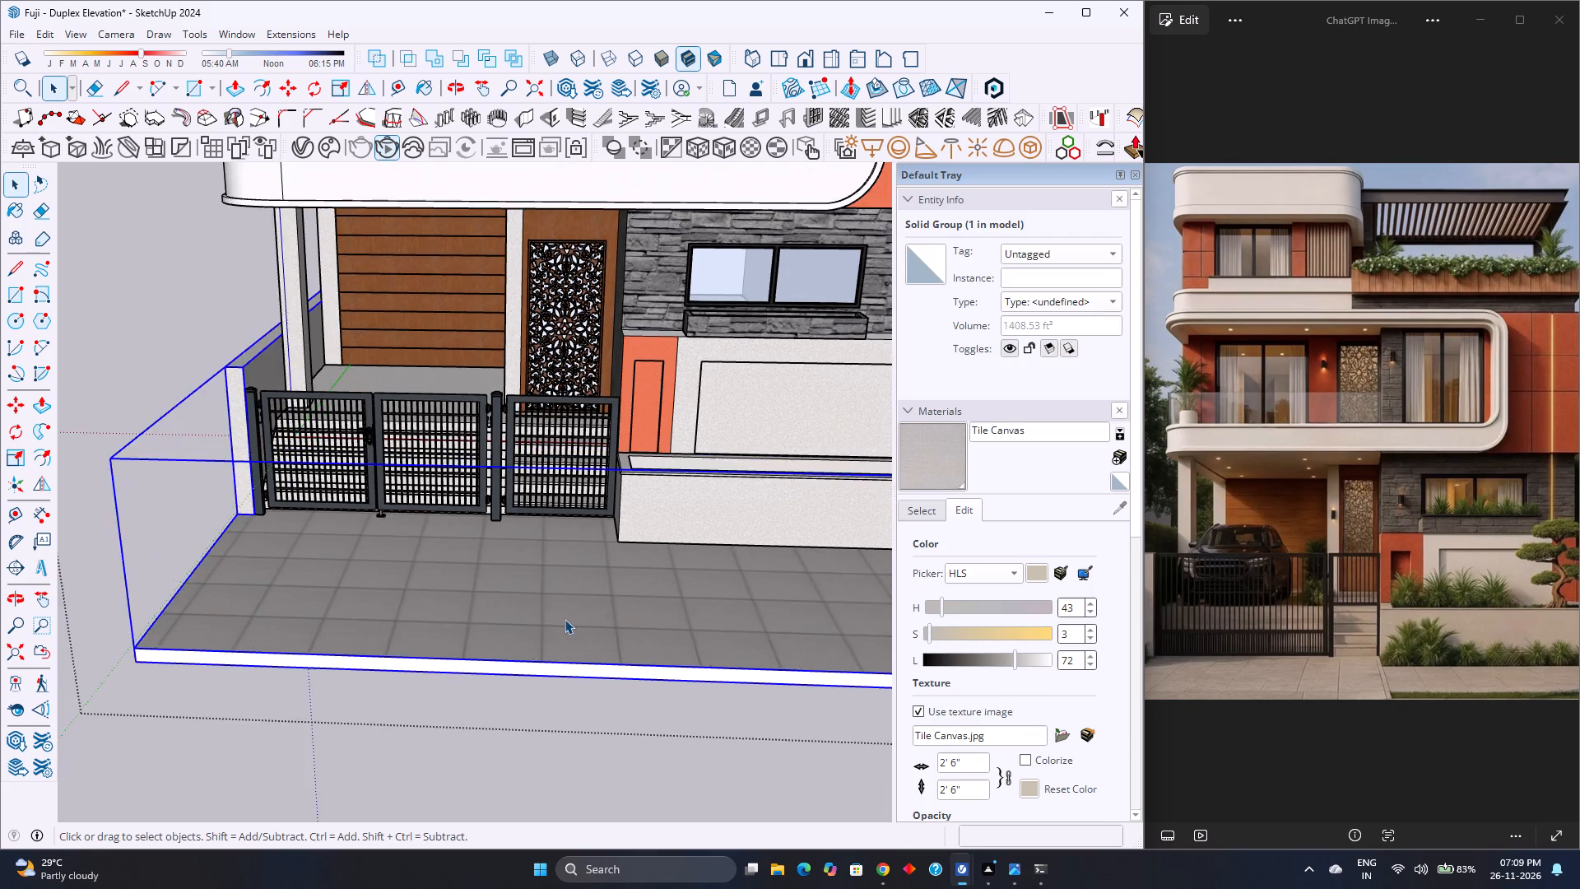
{"action": "scroll", "coordinate": [565, 619], "scroll_direction": "down", "scroll_amount": 2}
{"action": "left_click", "coordinate": [470, 717]}
{"action": "scroll", "coordinate": [464, 710], "scroll_direction": "down", "scroll_amount": 7}
{"action": "scroll", "coordinate": [660, 636], "scroll_direction": "up", "scroll_amount": 5}
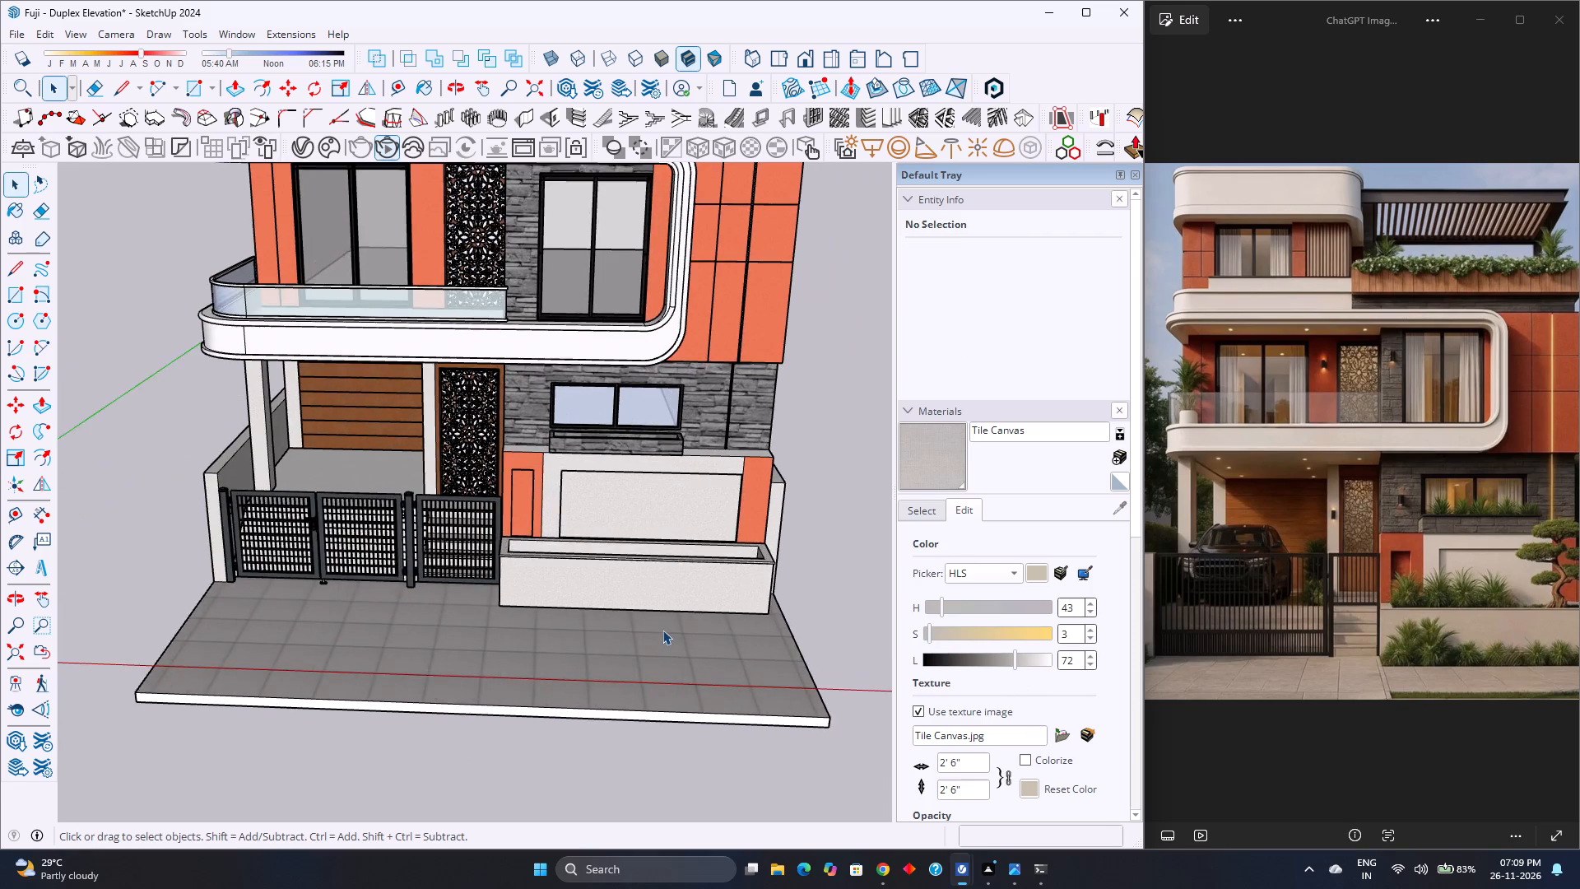
{"action": "scroll", "coordinate": [662, 630], "scroll_direction": "up", "scroll_amount": 3}
{"action": "scroll", "coordinate": [662, 626], "scroll_direction": "down", "scroll_amount": 3}
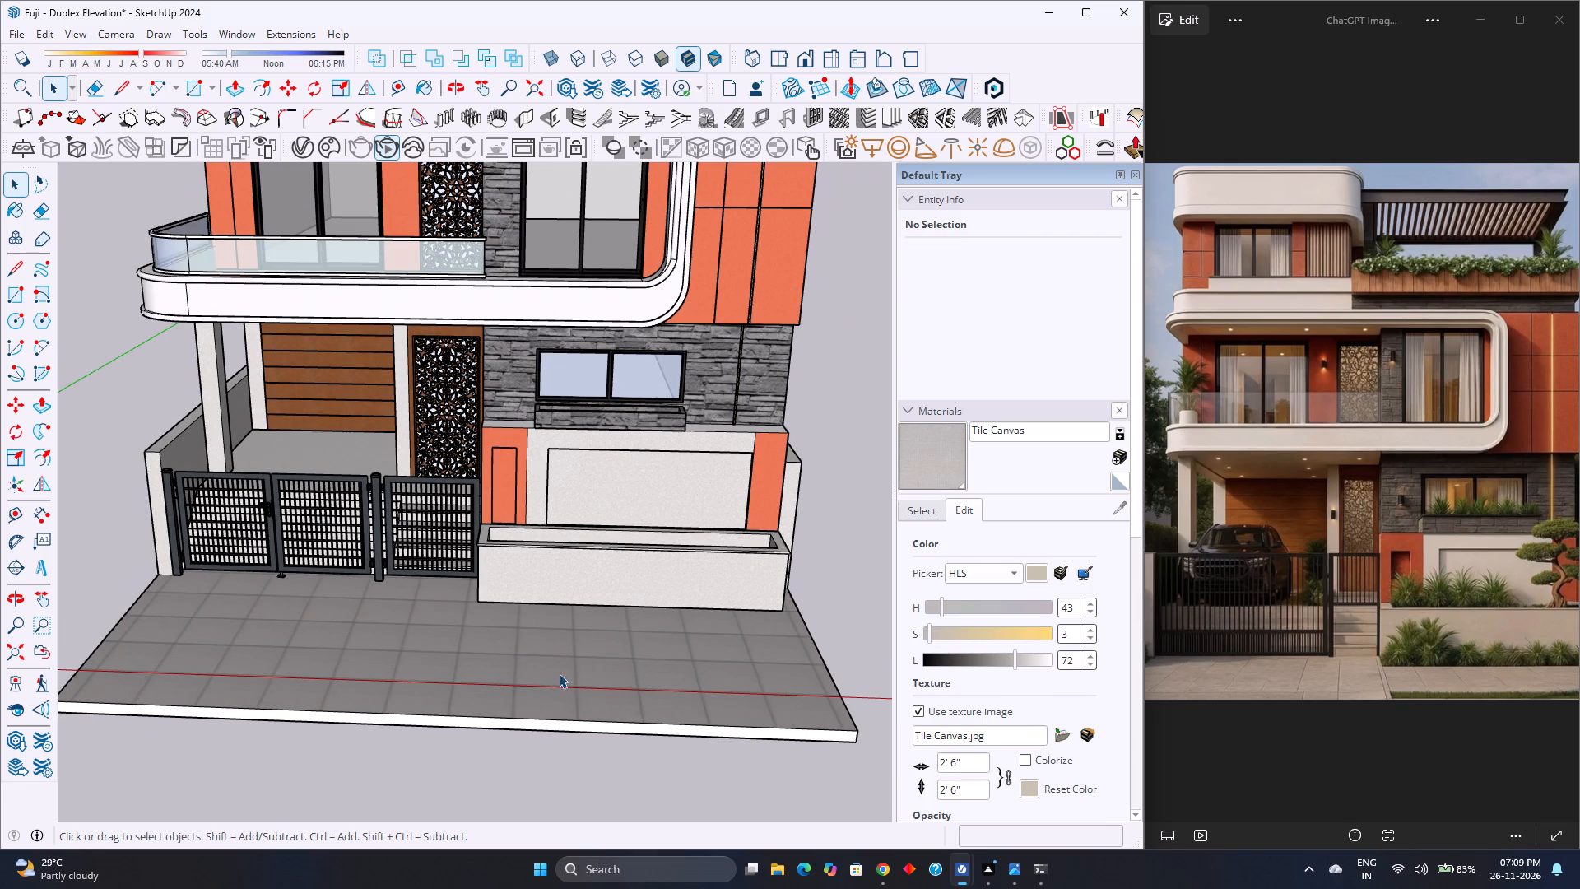
{"action": "scroll", "coordinate": [583, 660], "scroll_direction": "up", "scroll_amount": 16}
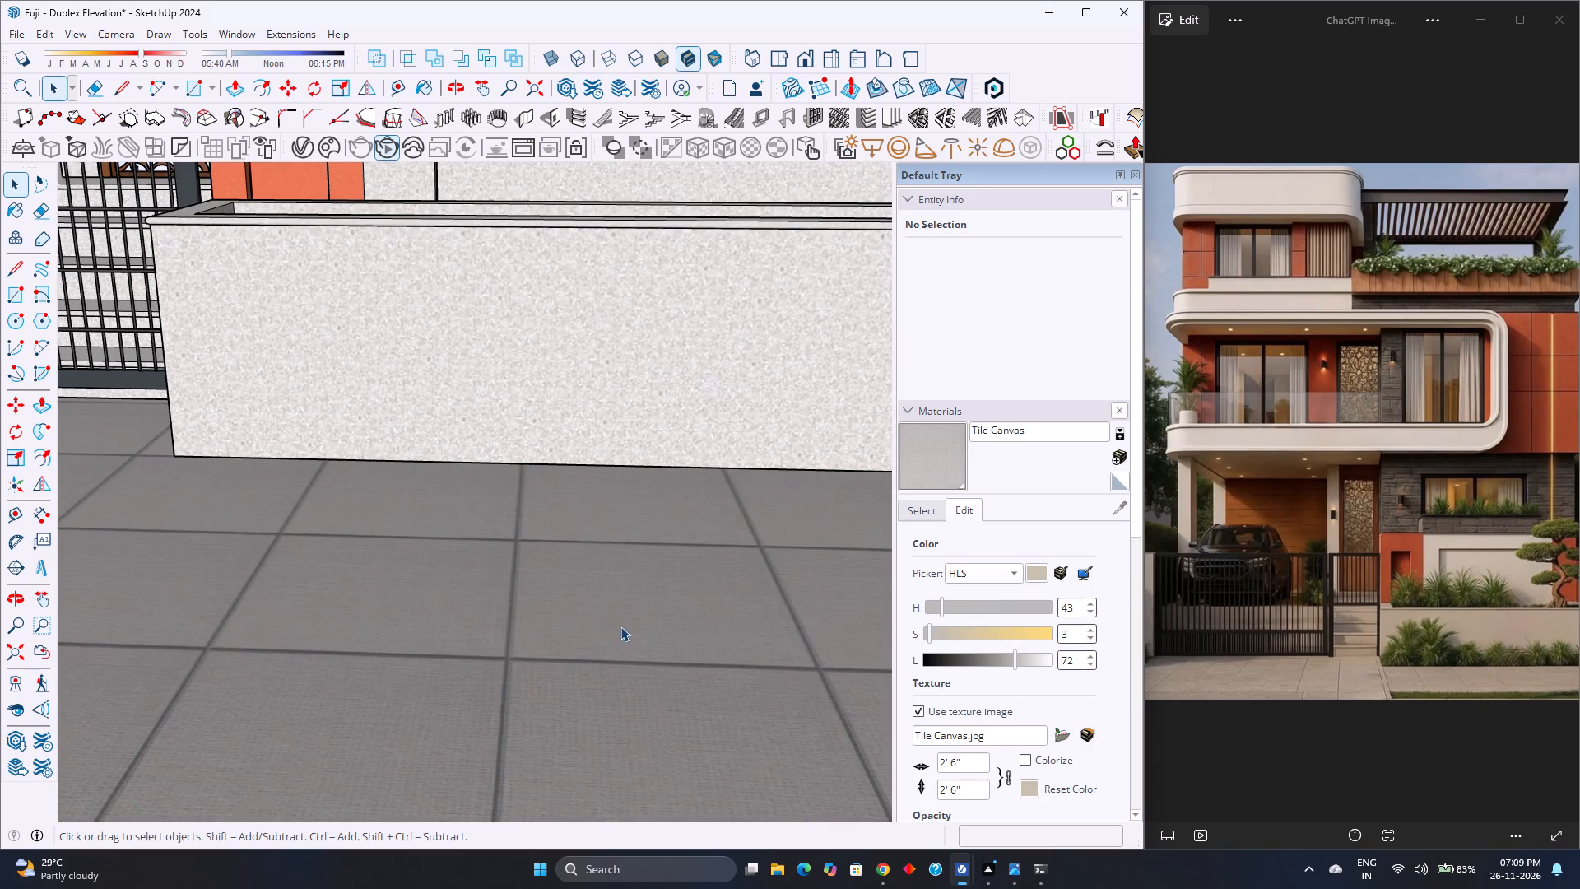
{"action": "scroll", "coordinate": [630, 623], "scroll_direction": "up", "scroll_amount": 5}
{"action": "scroll", "coordinate": [632, 621], "scroll_direction": "down", "scroll_amount": 5}
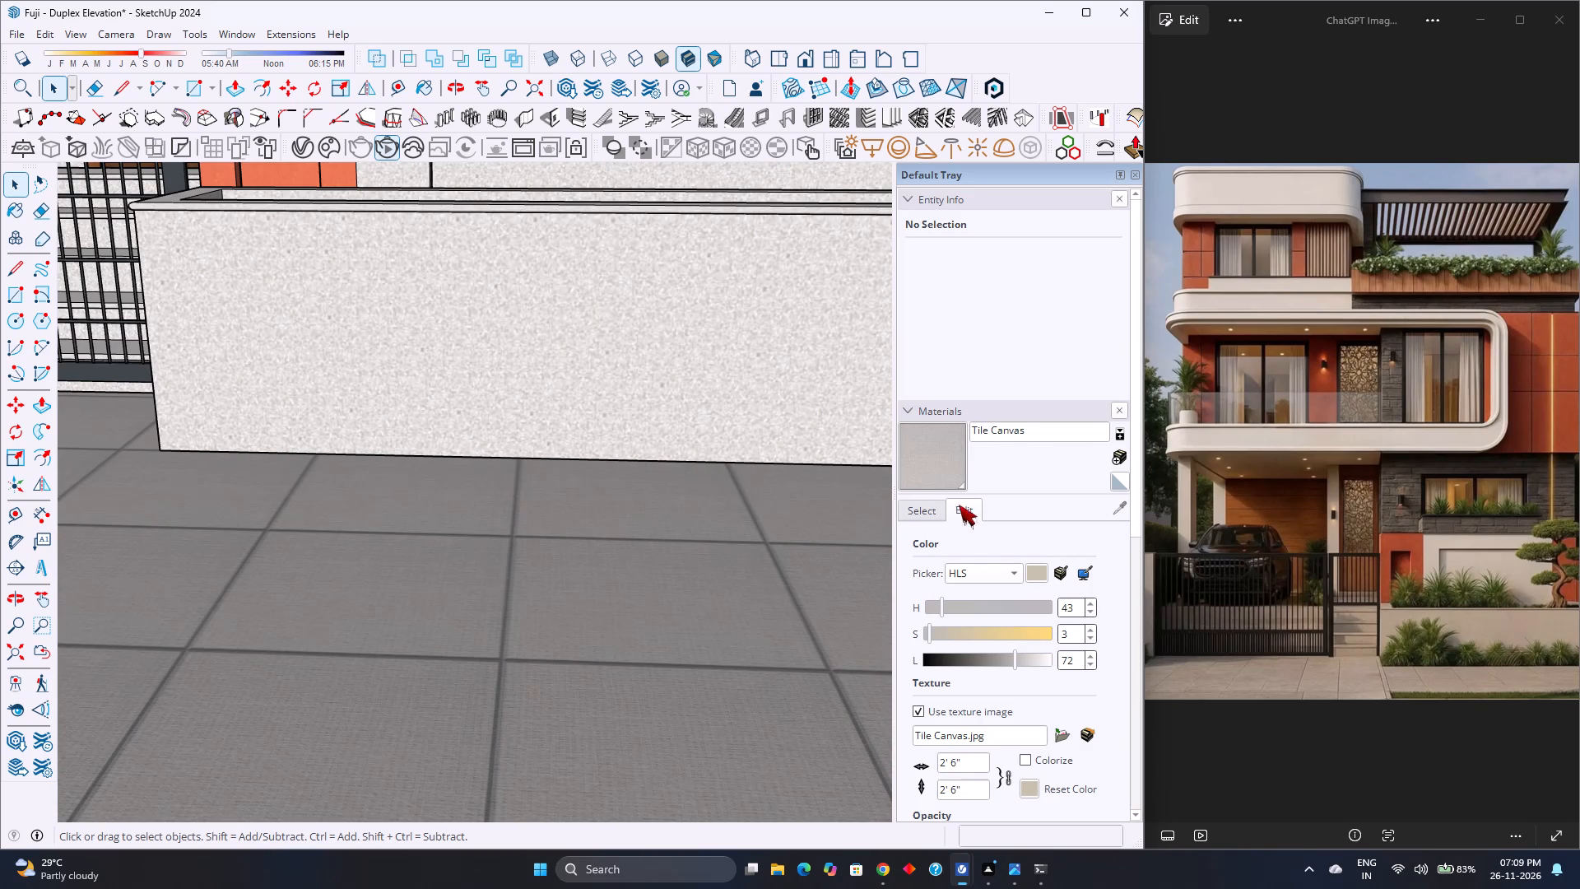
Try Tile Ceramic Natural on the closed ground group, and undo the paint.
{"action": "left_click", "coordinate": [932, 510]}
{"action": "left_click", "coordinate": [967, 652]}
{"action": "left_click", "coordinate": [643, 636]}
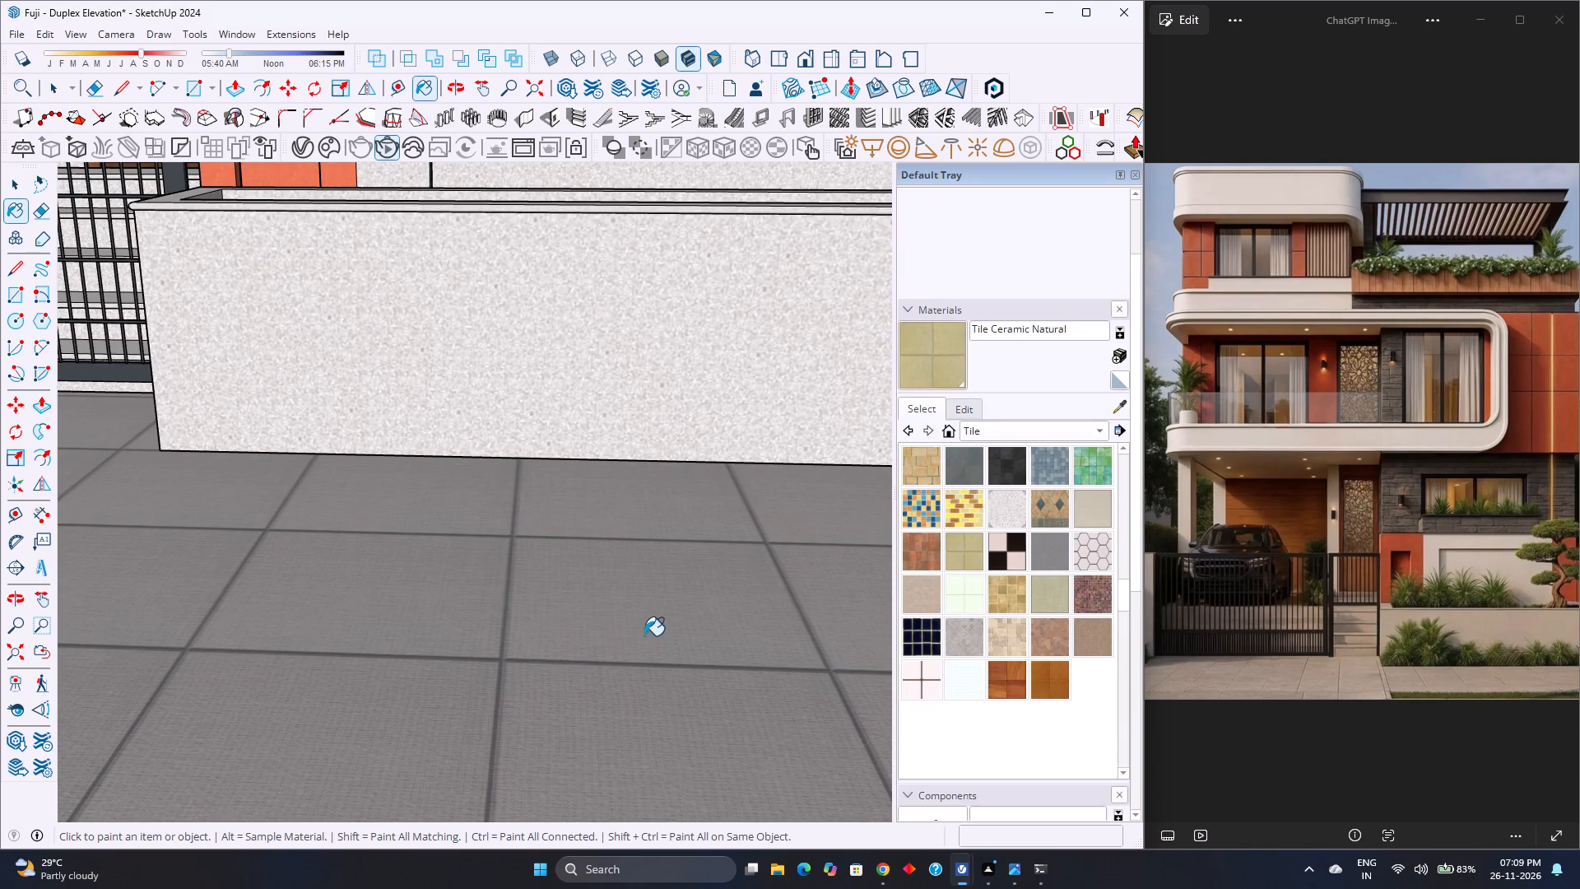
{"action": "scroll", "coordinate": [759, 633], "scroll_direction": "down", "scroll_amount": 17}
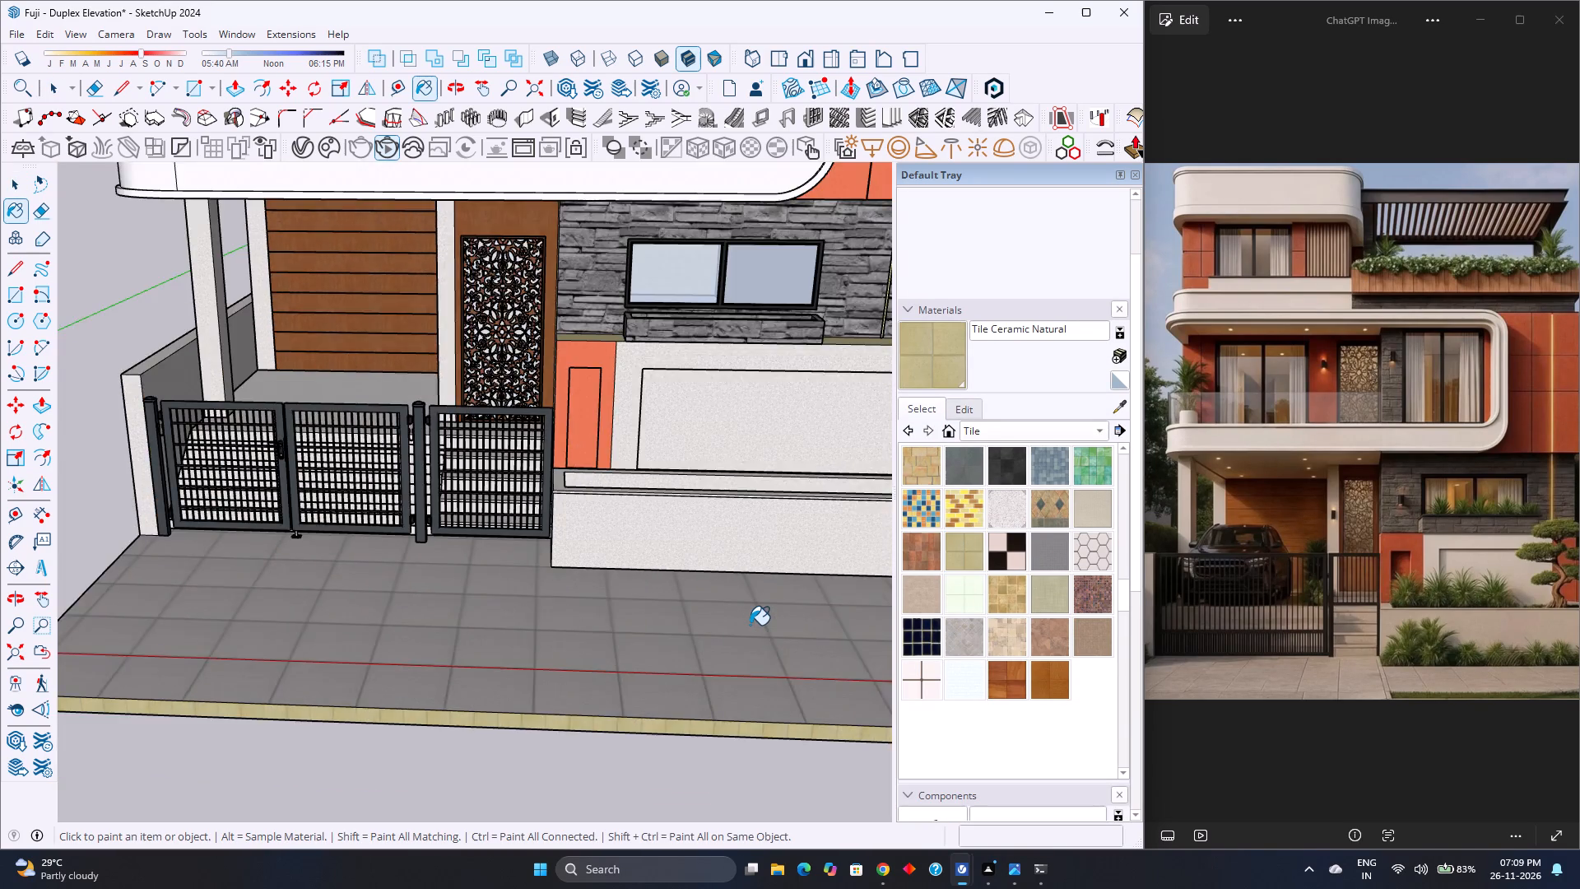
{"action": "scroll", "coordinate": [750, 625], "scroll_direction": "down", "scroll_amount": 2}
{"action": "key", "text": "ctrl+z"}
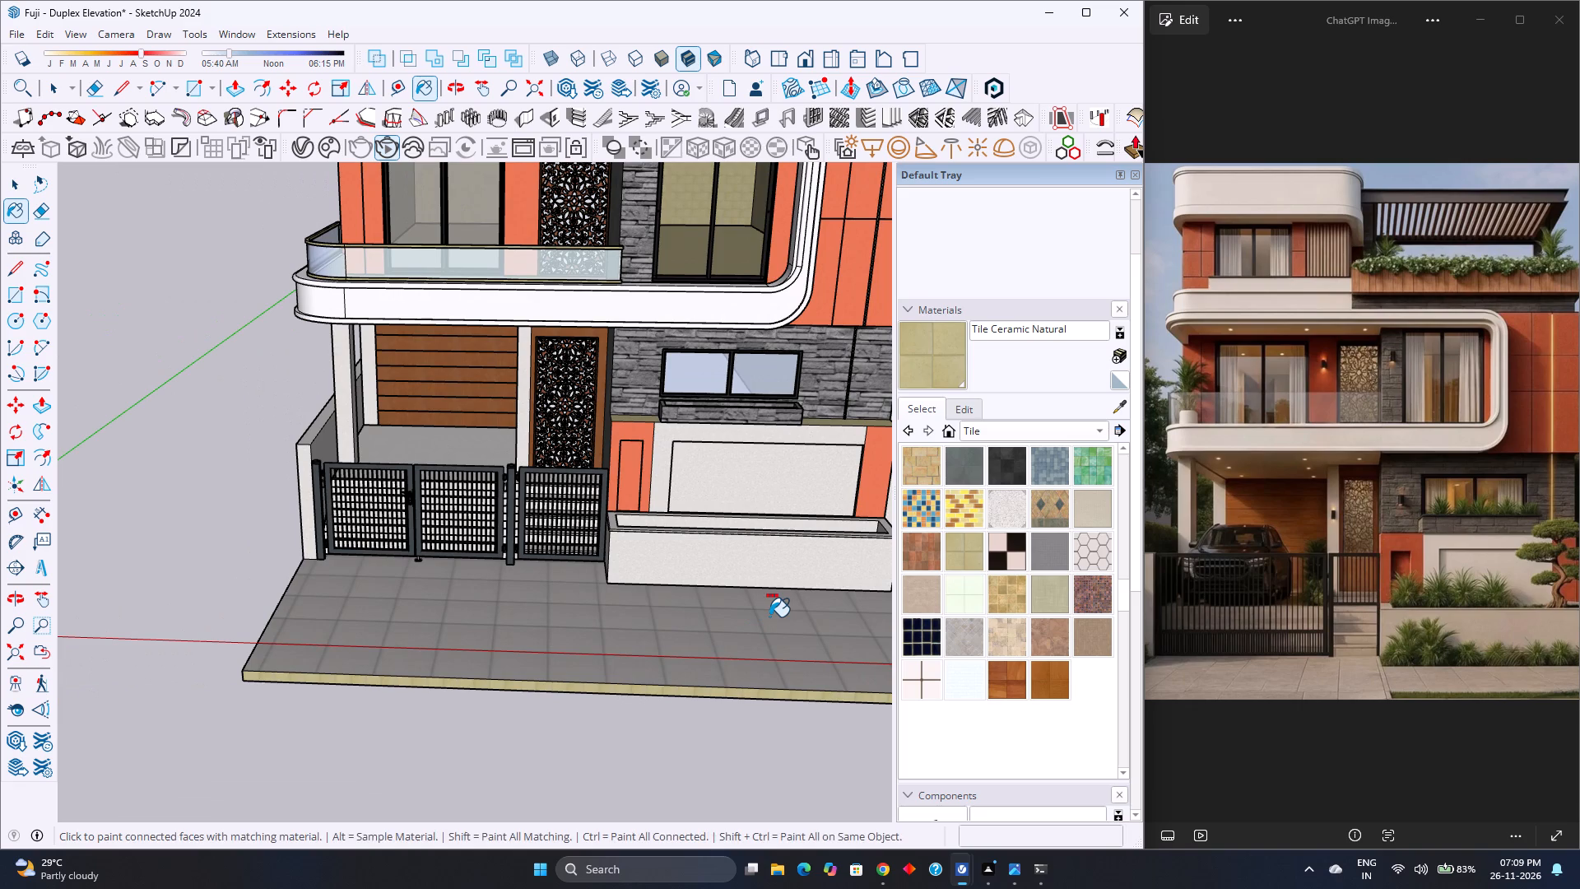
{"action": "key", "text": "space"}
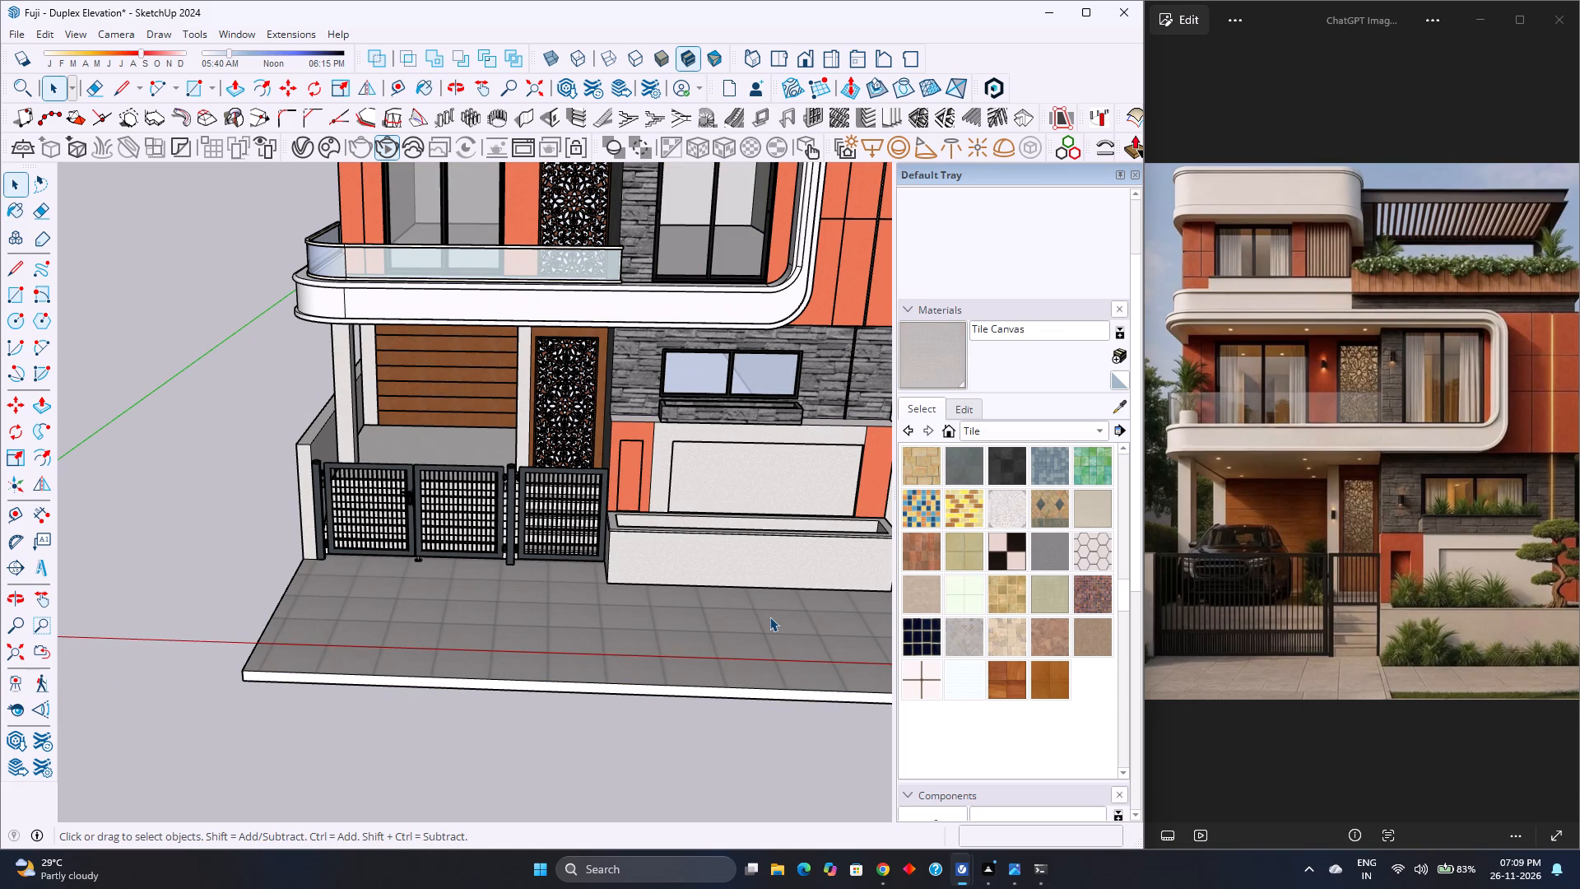
Open the ground group and paint its top face in front of the gate with Tile Limestone Large.
{"action": "double_click", "coordinate": [746, 637]}
{"action": "scroll", "coordinate": [749, 632], "scroll_direction": "up", "scroll_amount": 4}
{"action": "left_click", "coordinate": [760, 617]}
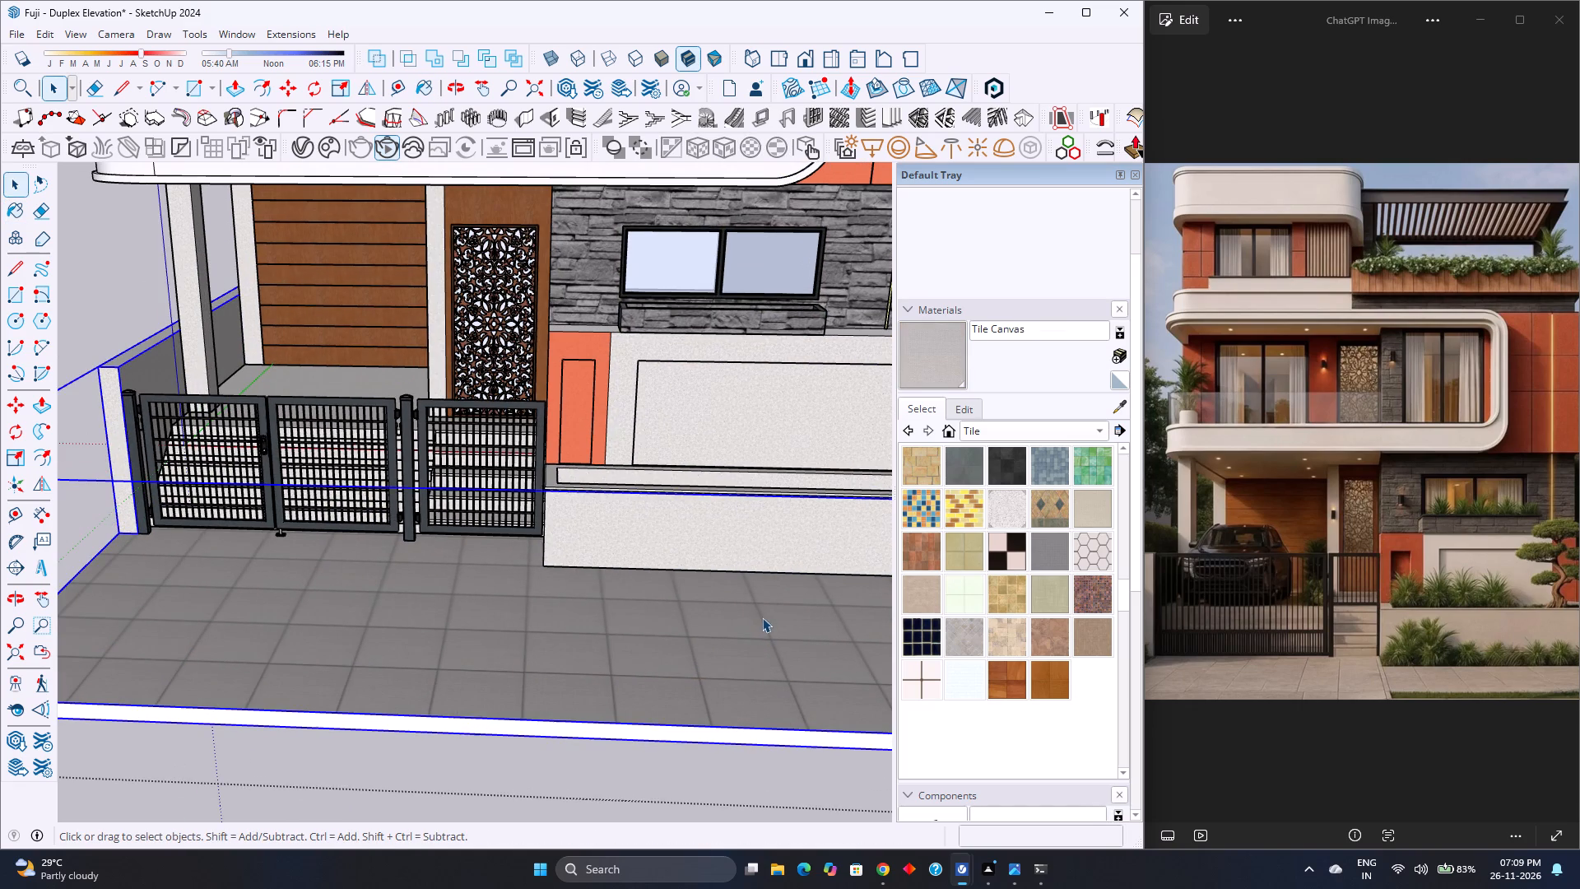
{"action": "double_click", "coordinate": [760, 614]}
{"action": "left_click", "coordinate": [737, 653]}
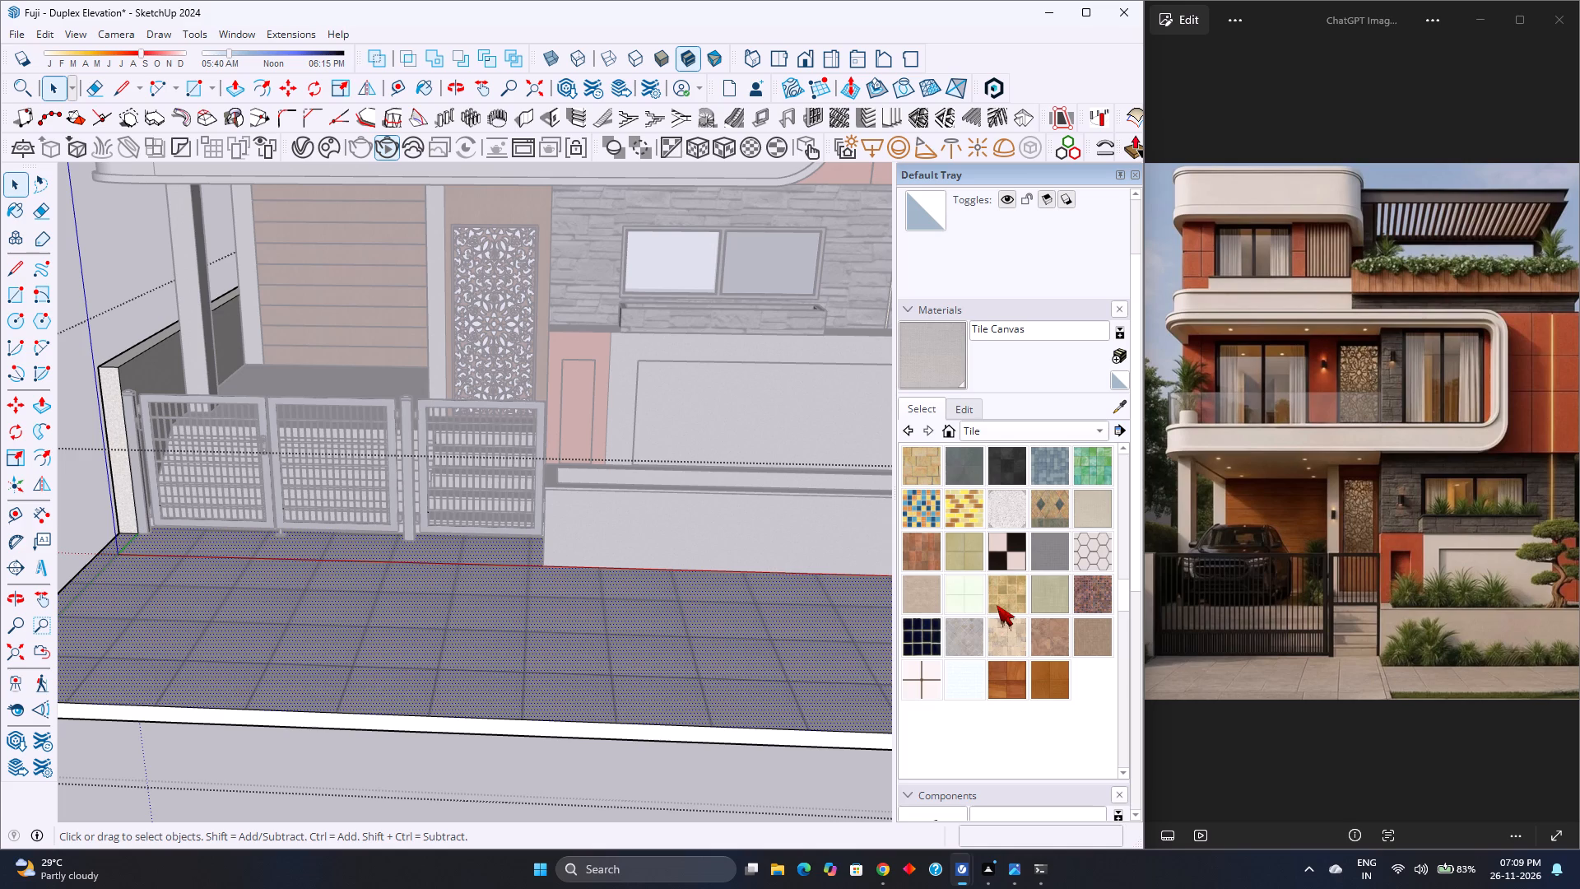
{"action": "left_click", "coordinate": [975, 603]}
{"action": "left_click", "coordinate": [713, 640]}
{"action": "scroll", "coordinate": [585, 709], "scroll_direction": "up", "scroll_amount": 2}
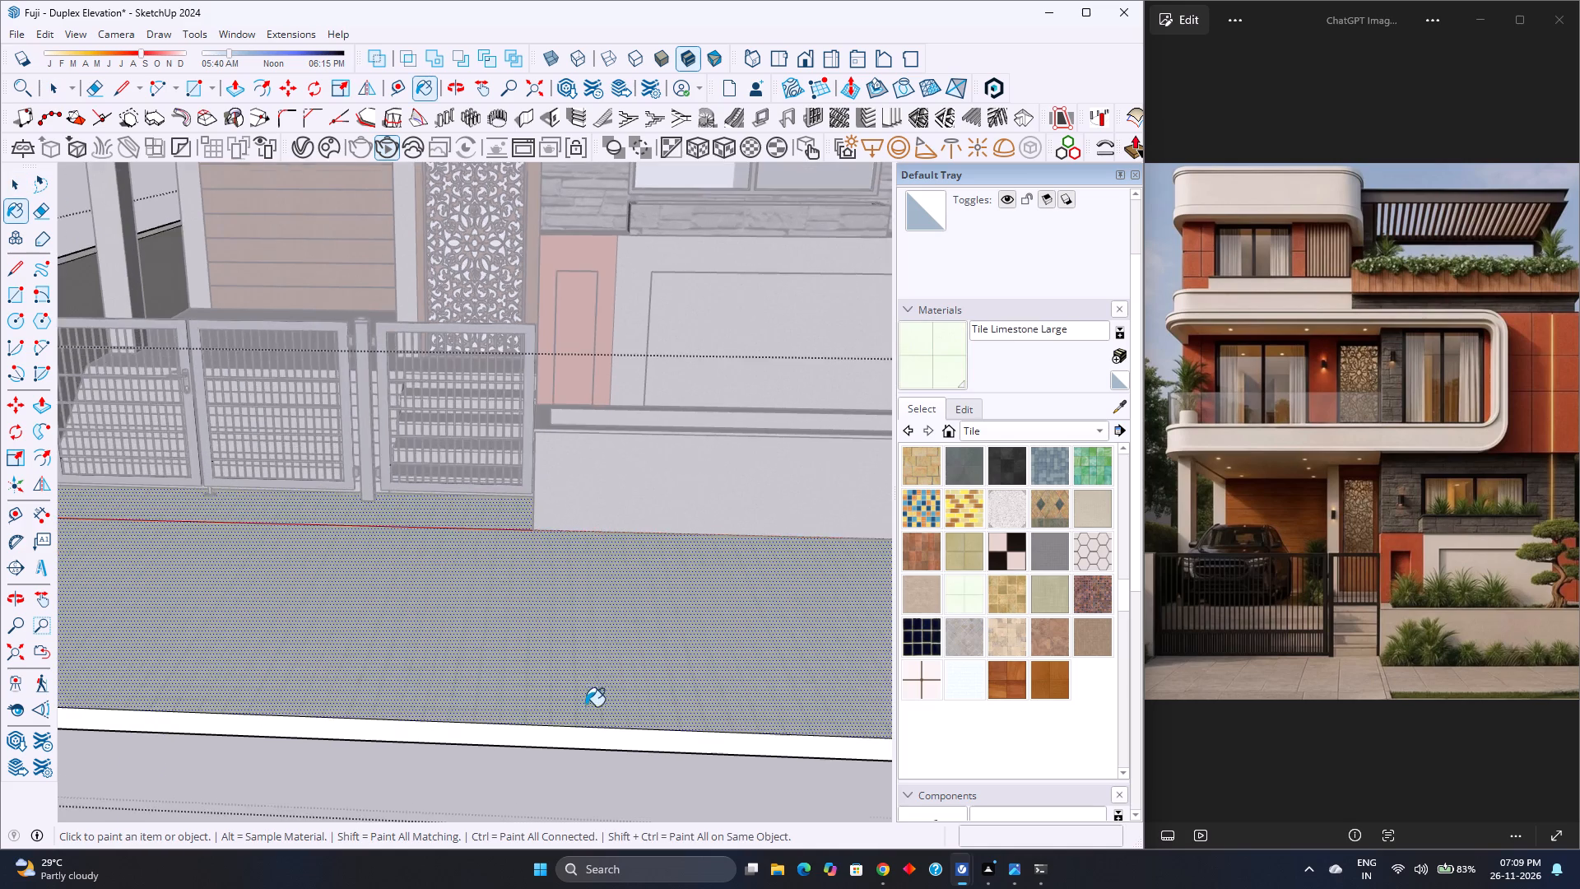
{"action": "scroll", "coordinate": [585, 706], "scroll_direction": "up", "scroll_amount": 6}
{"action": "scroll", "coordinate": [852, 729], "scroll_direction": "up", "scroll_amount": 2}
{"action": "scroll", "coordinate": [962, 684], "scroll_direction": "up", "scroll_amount": 3}
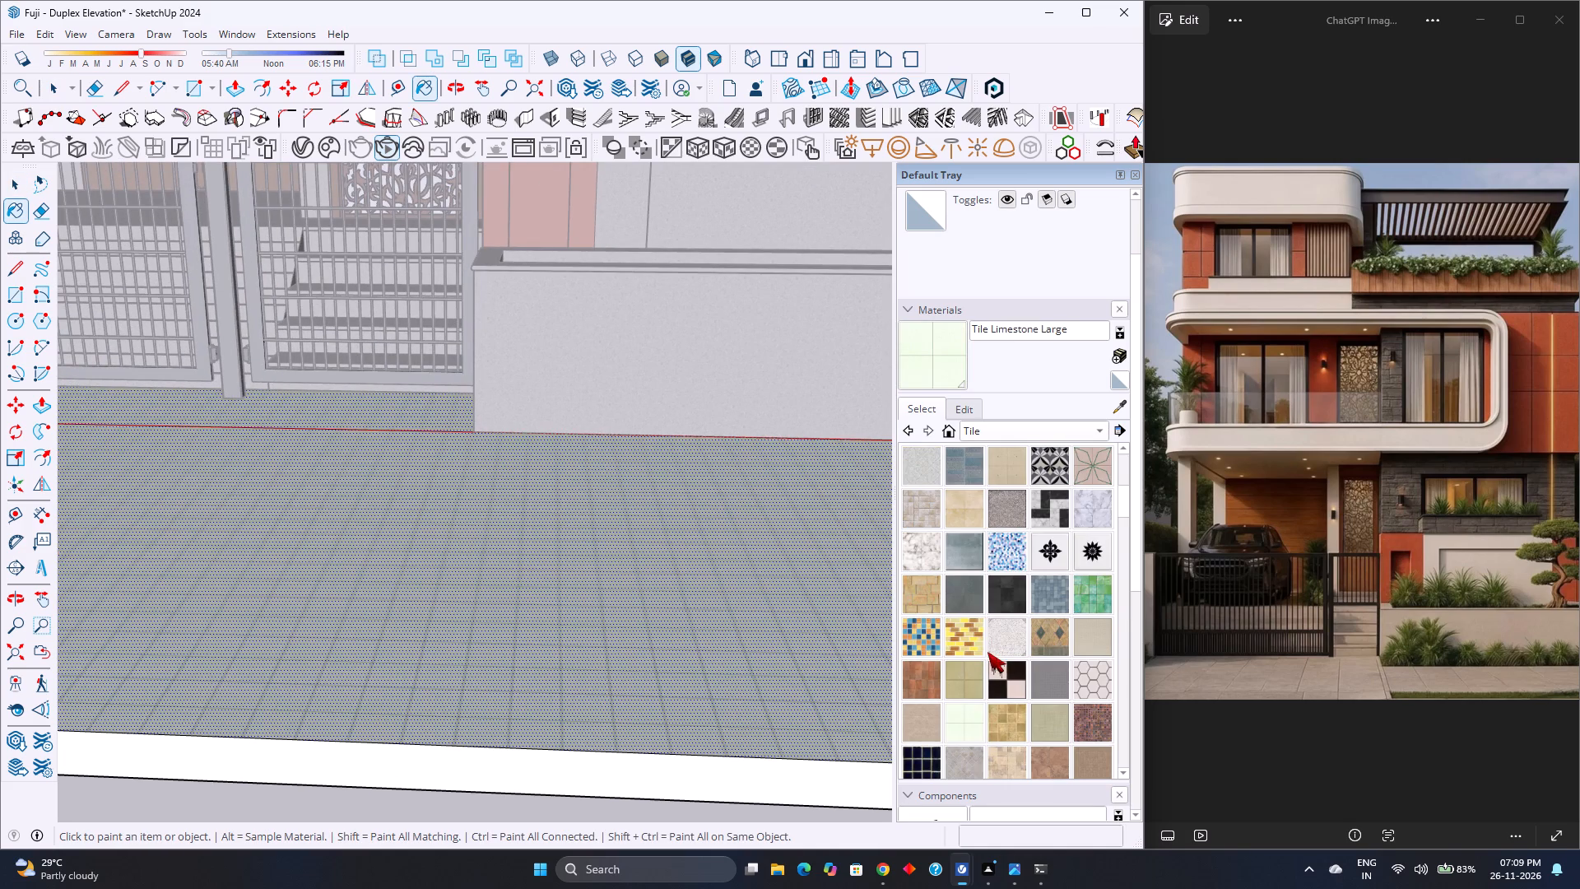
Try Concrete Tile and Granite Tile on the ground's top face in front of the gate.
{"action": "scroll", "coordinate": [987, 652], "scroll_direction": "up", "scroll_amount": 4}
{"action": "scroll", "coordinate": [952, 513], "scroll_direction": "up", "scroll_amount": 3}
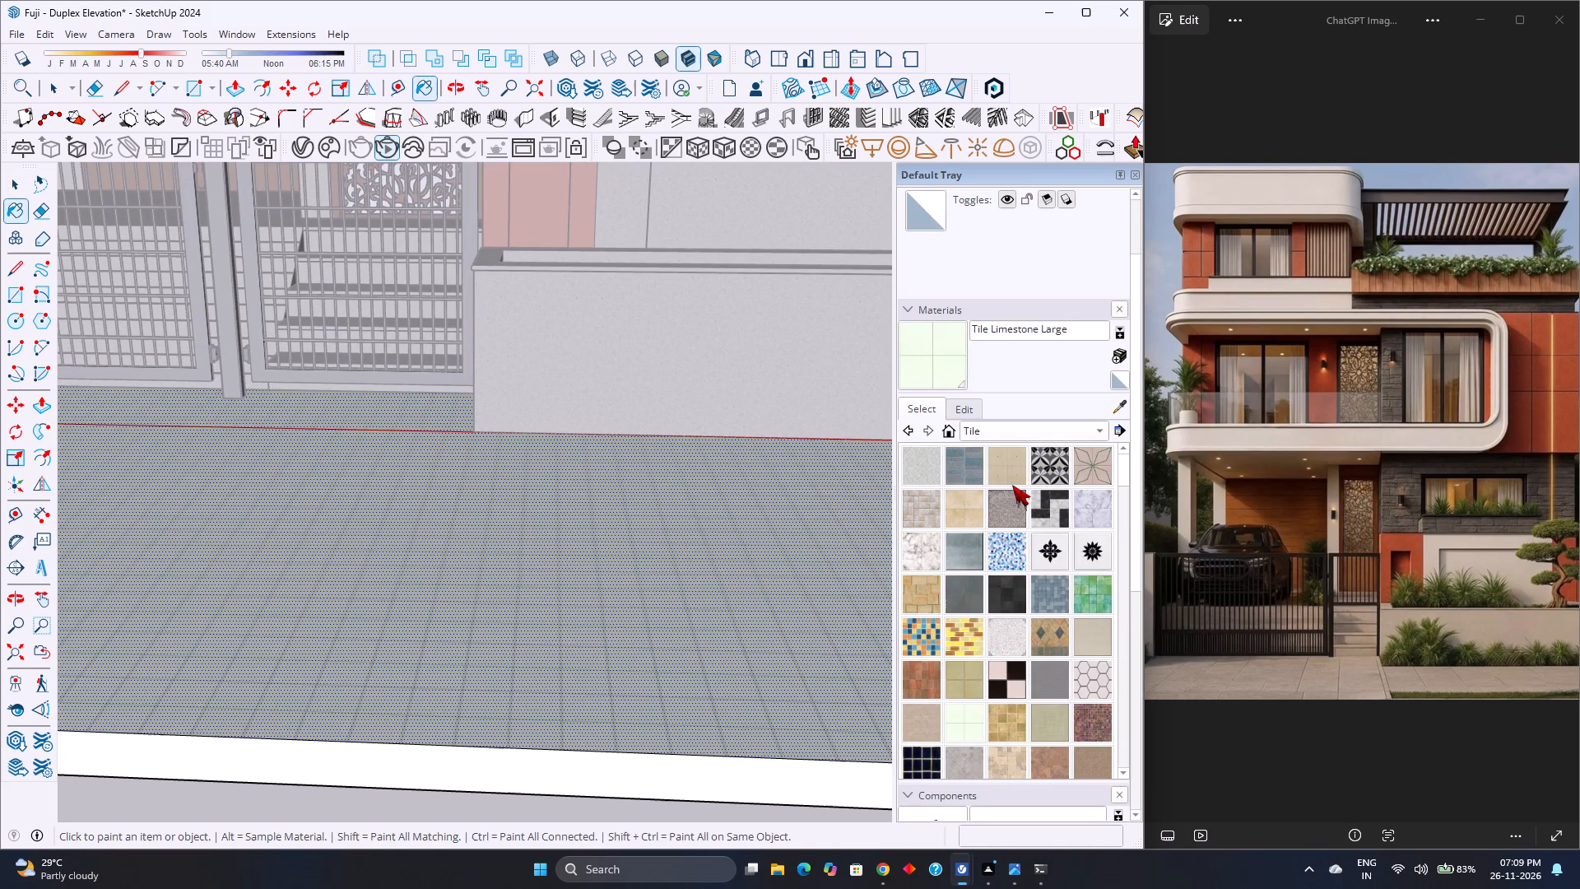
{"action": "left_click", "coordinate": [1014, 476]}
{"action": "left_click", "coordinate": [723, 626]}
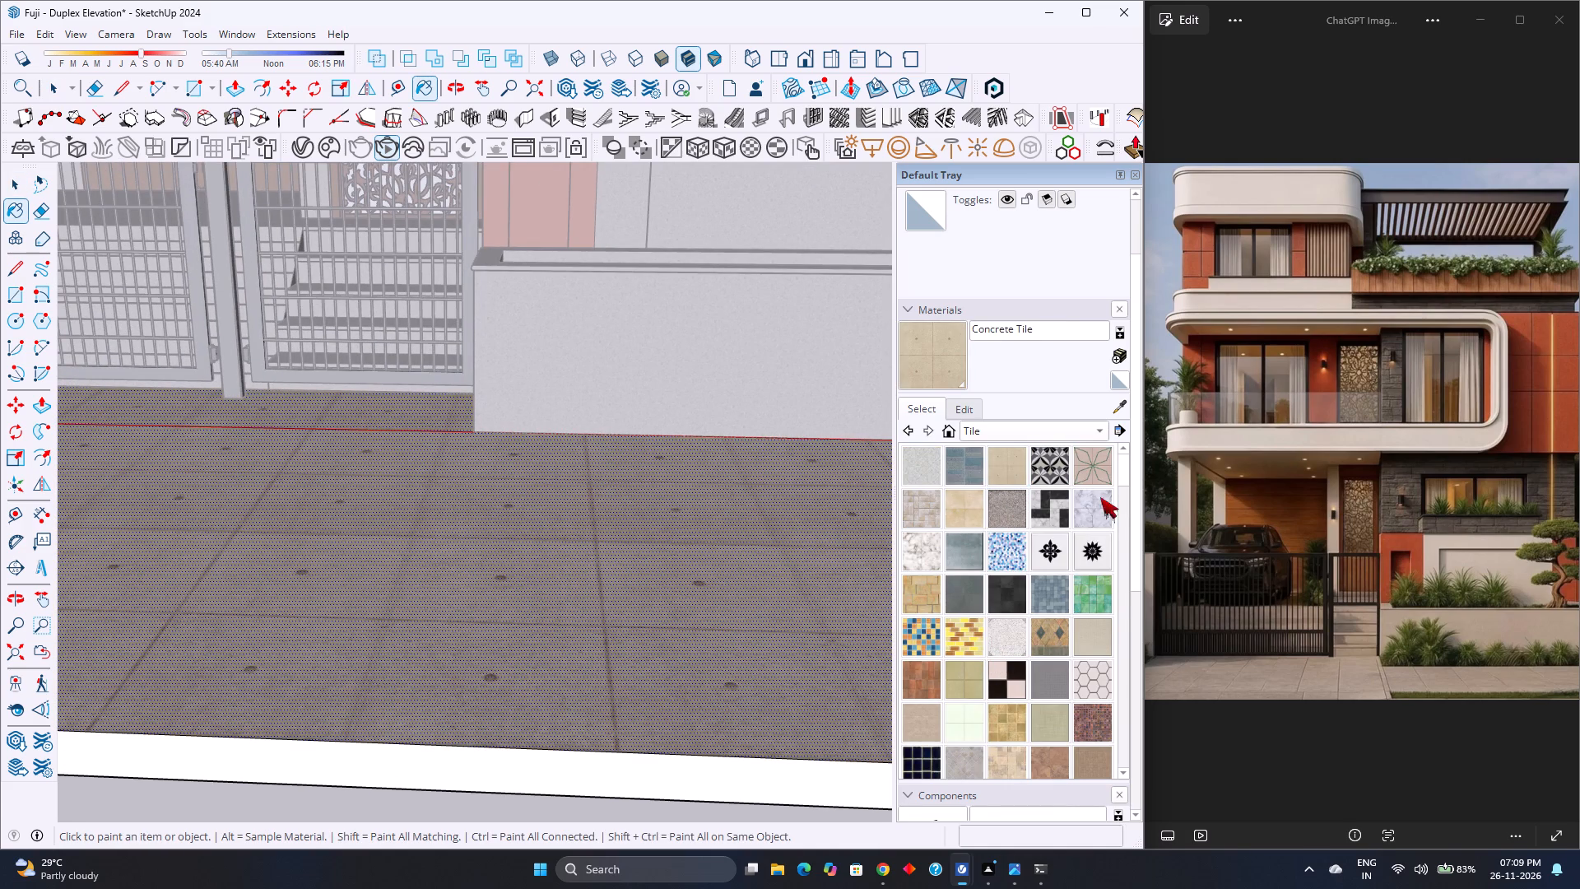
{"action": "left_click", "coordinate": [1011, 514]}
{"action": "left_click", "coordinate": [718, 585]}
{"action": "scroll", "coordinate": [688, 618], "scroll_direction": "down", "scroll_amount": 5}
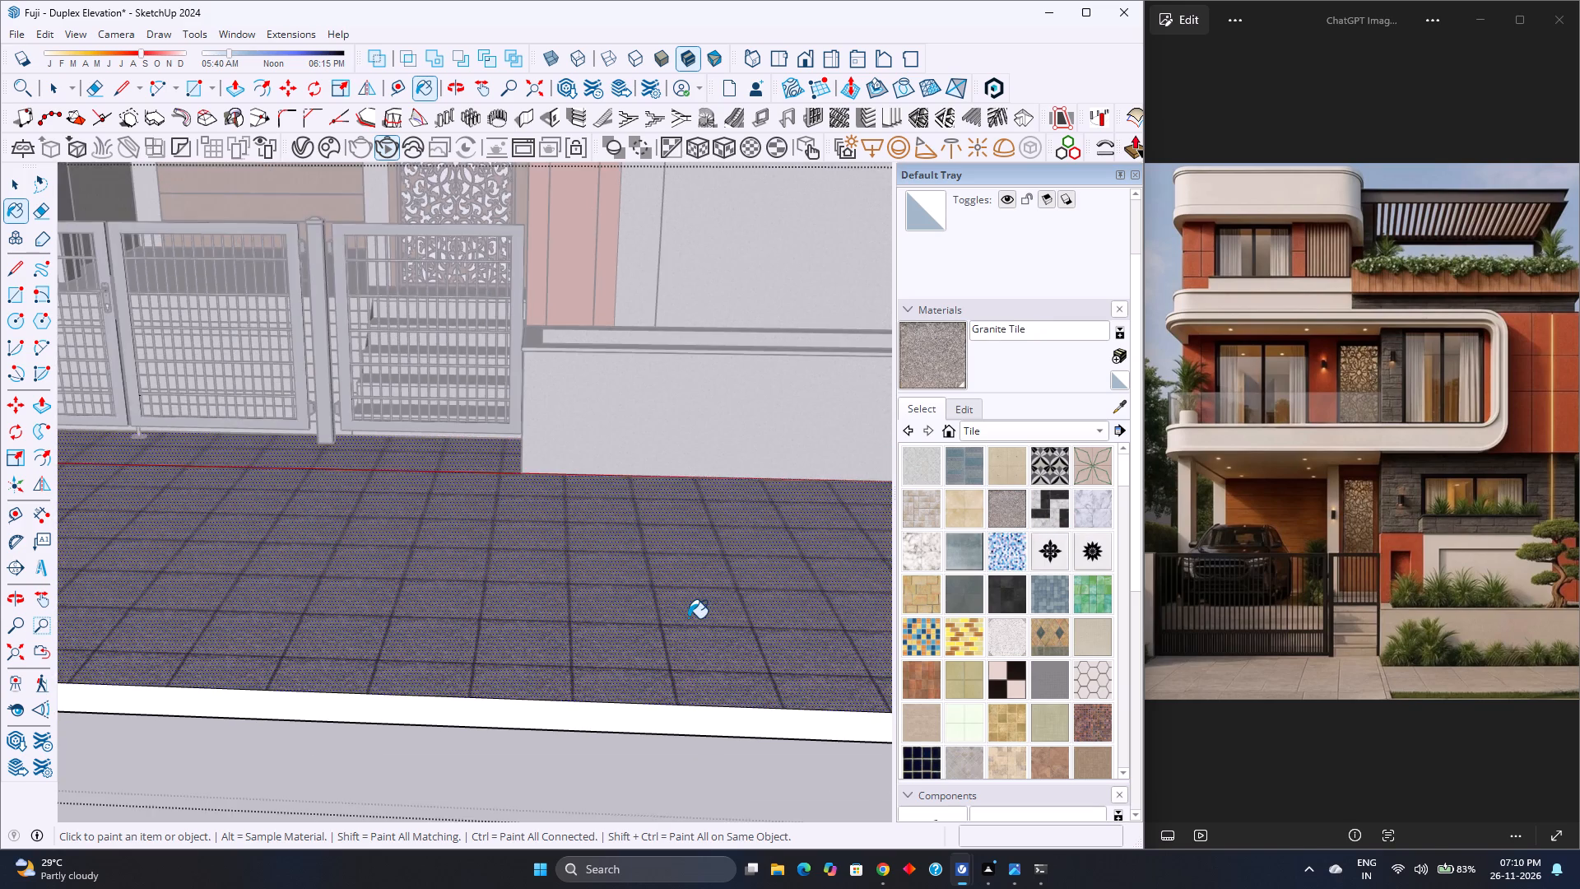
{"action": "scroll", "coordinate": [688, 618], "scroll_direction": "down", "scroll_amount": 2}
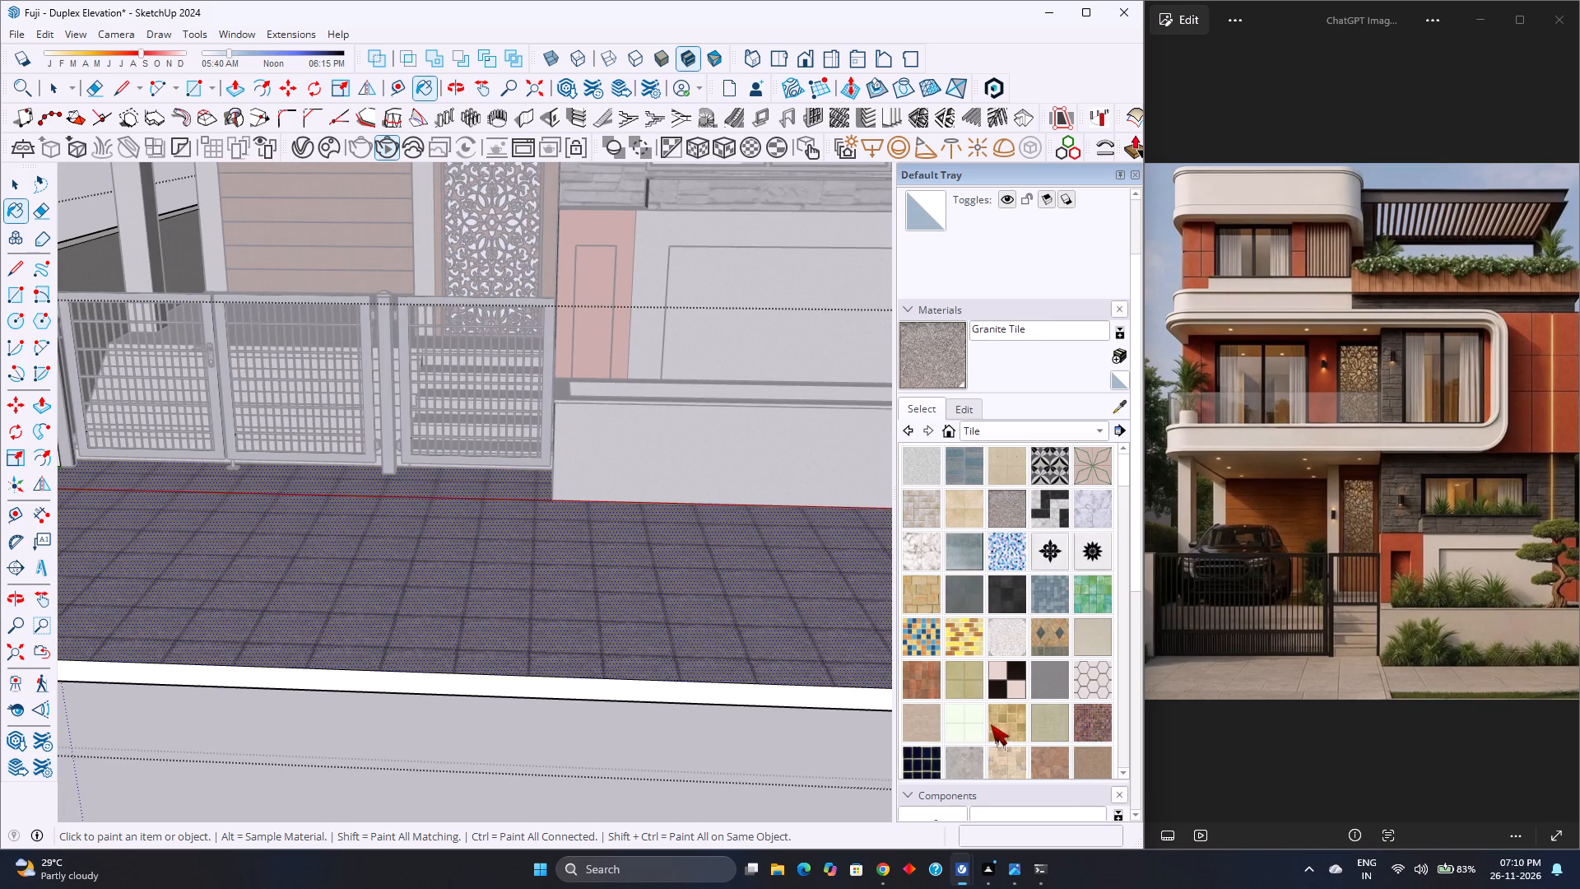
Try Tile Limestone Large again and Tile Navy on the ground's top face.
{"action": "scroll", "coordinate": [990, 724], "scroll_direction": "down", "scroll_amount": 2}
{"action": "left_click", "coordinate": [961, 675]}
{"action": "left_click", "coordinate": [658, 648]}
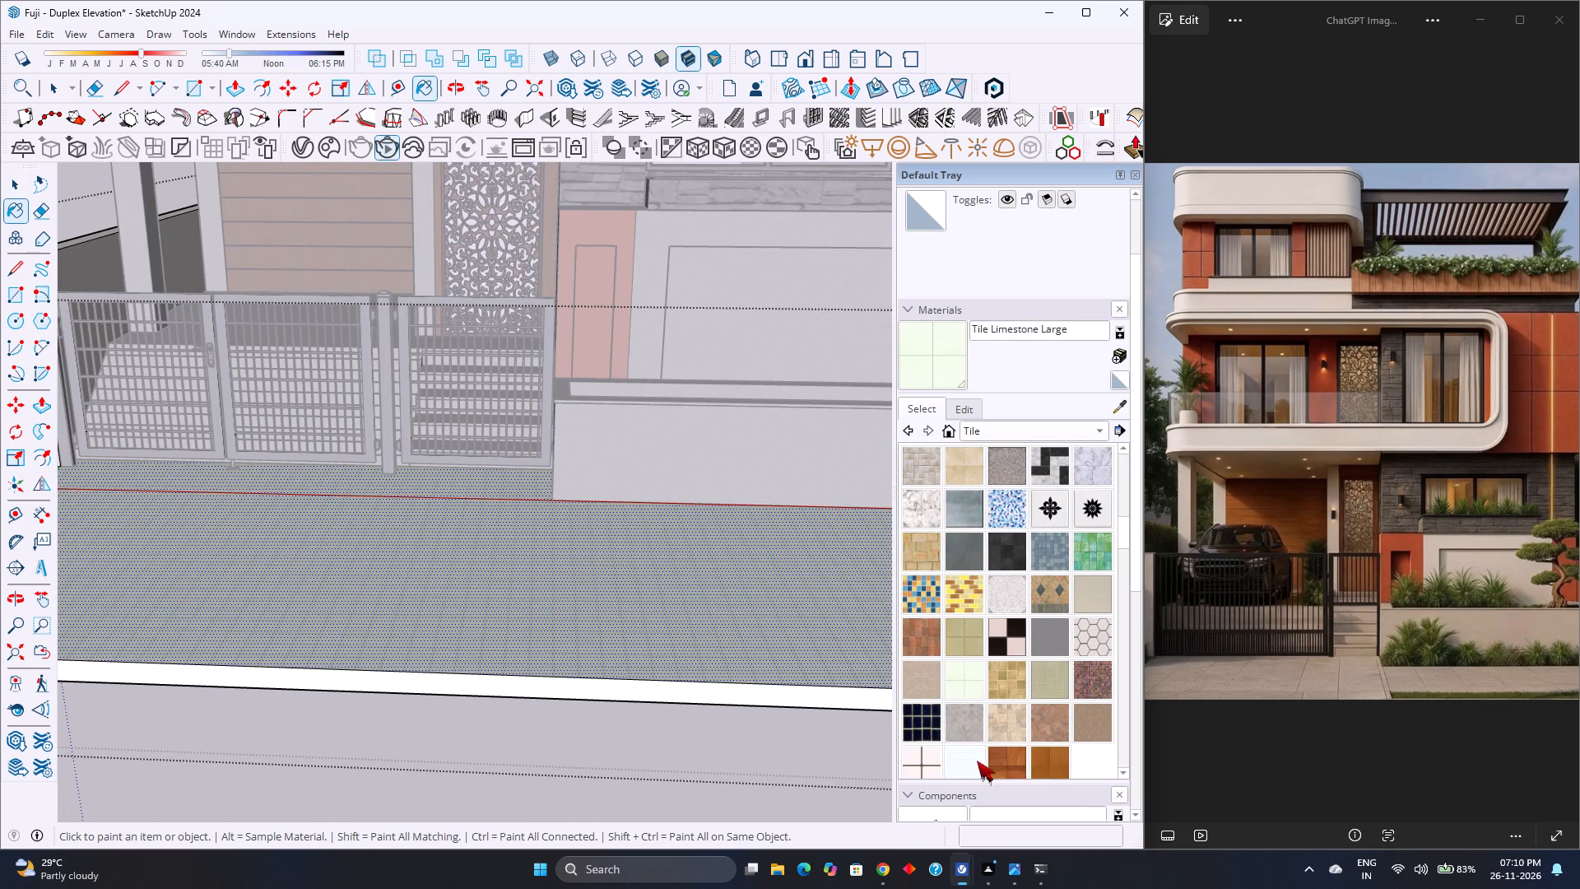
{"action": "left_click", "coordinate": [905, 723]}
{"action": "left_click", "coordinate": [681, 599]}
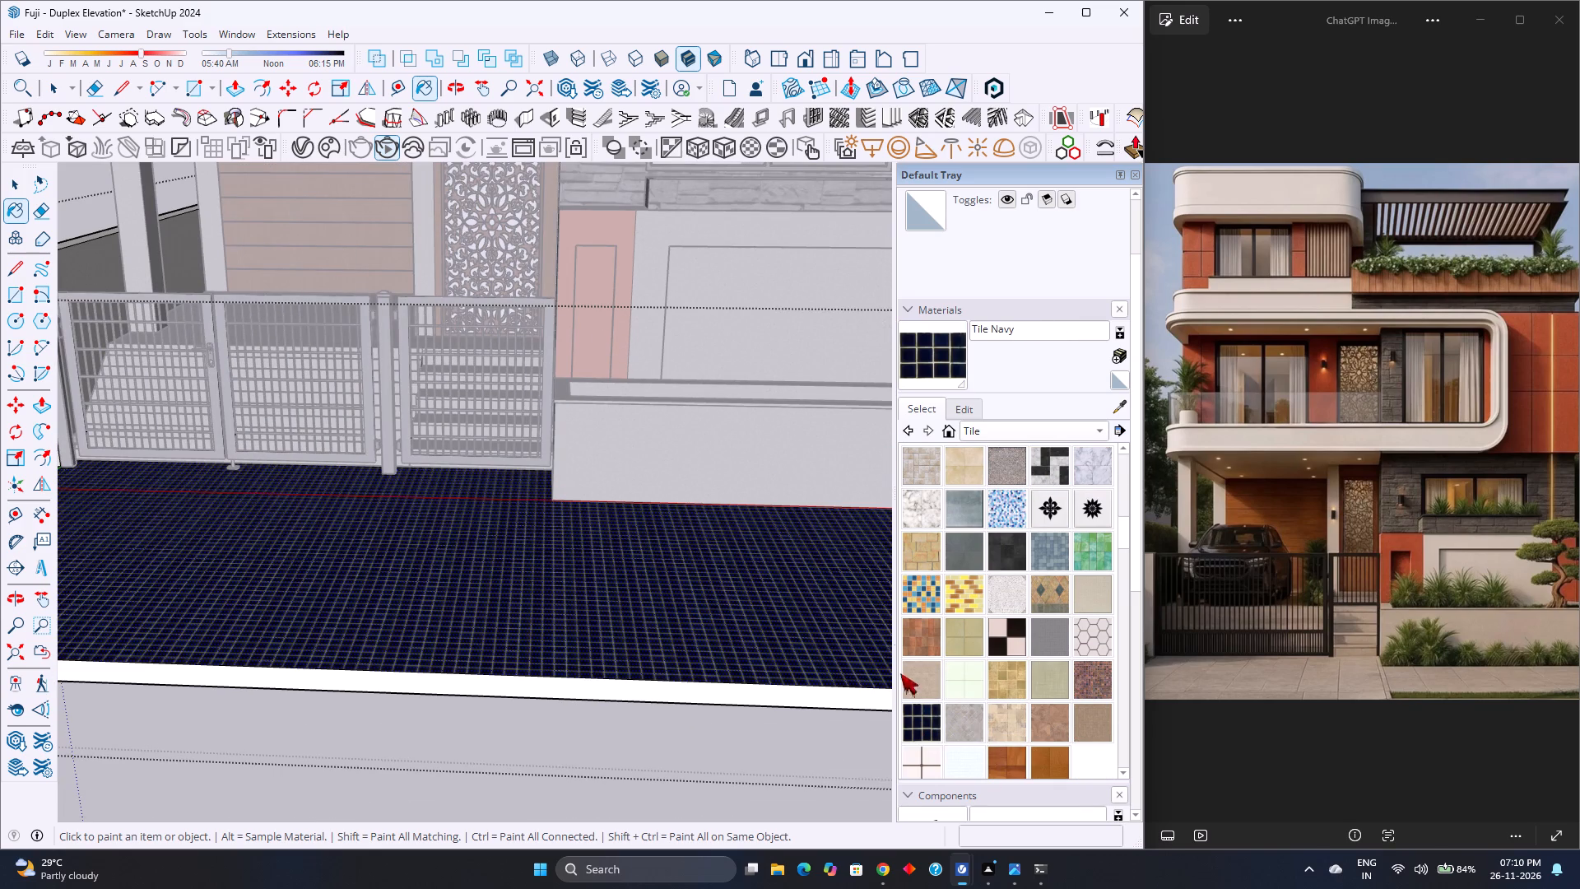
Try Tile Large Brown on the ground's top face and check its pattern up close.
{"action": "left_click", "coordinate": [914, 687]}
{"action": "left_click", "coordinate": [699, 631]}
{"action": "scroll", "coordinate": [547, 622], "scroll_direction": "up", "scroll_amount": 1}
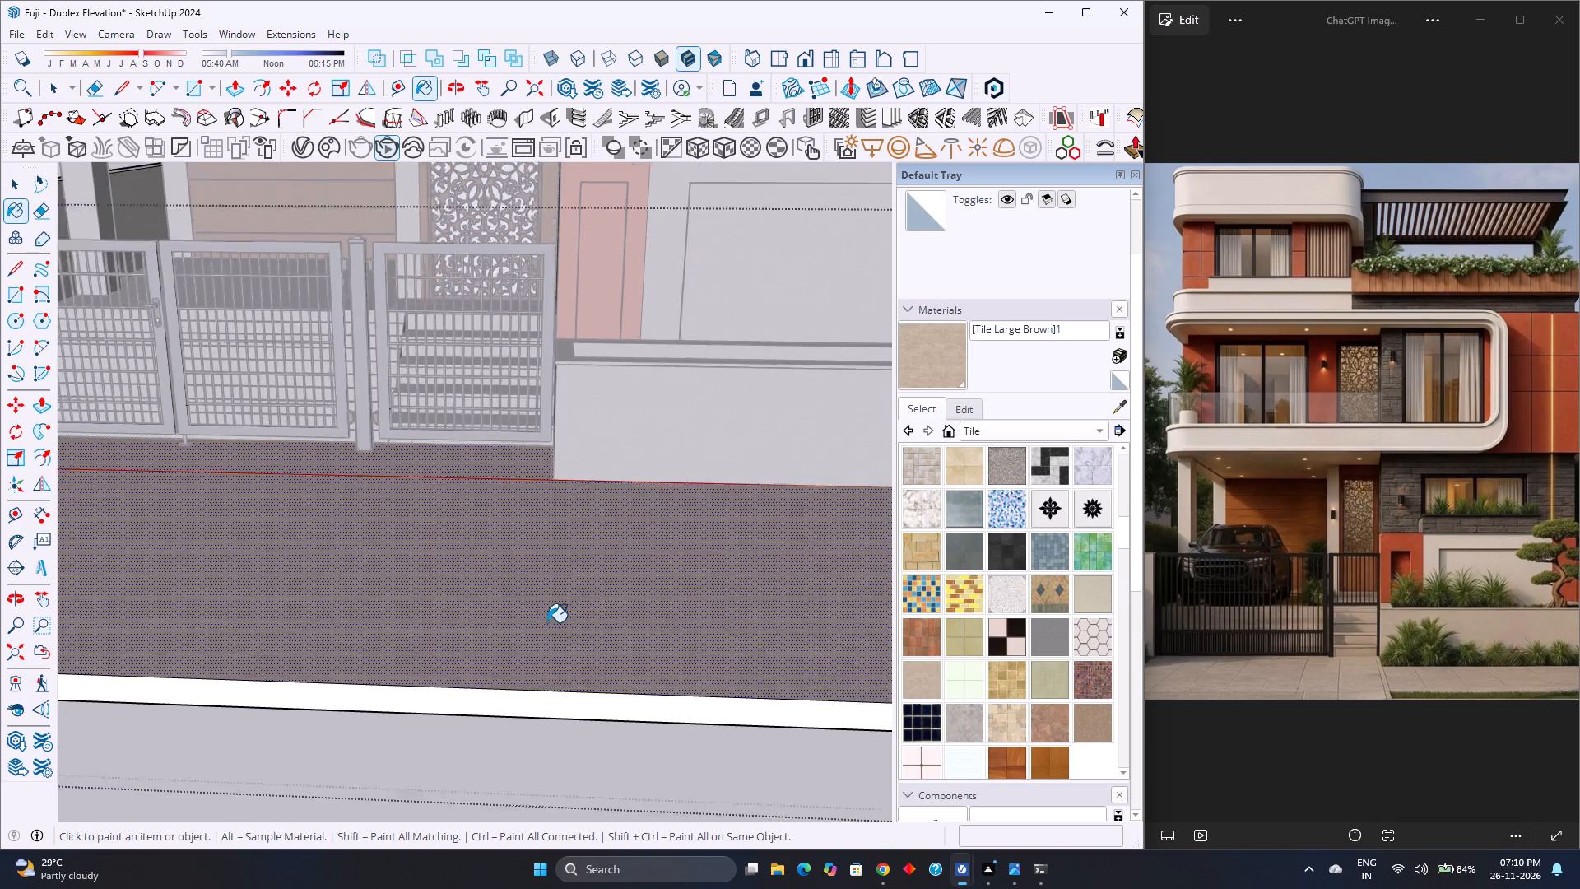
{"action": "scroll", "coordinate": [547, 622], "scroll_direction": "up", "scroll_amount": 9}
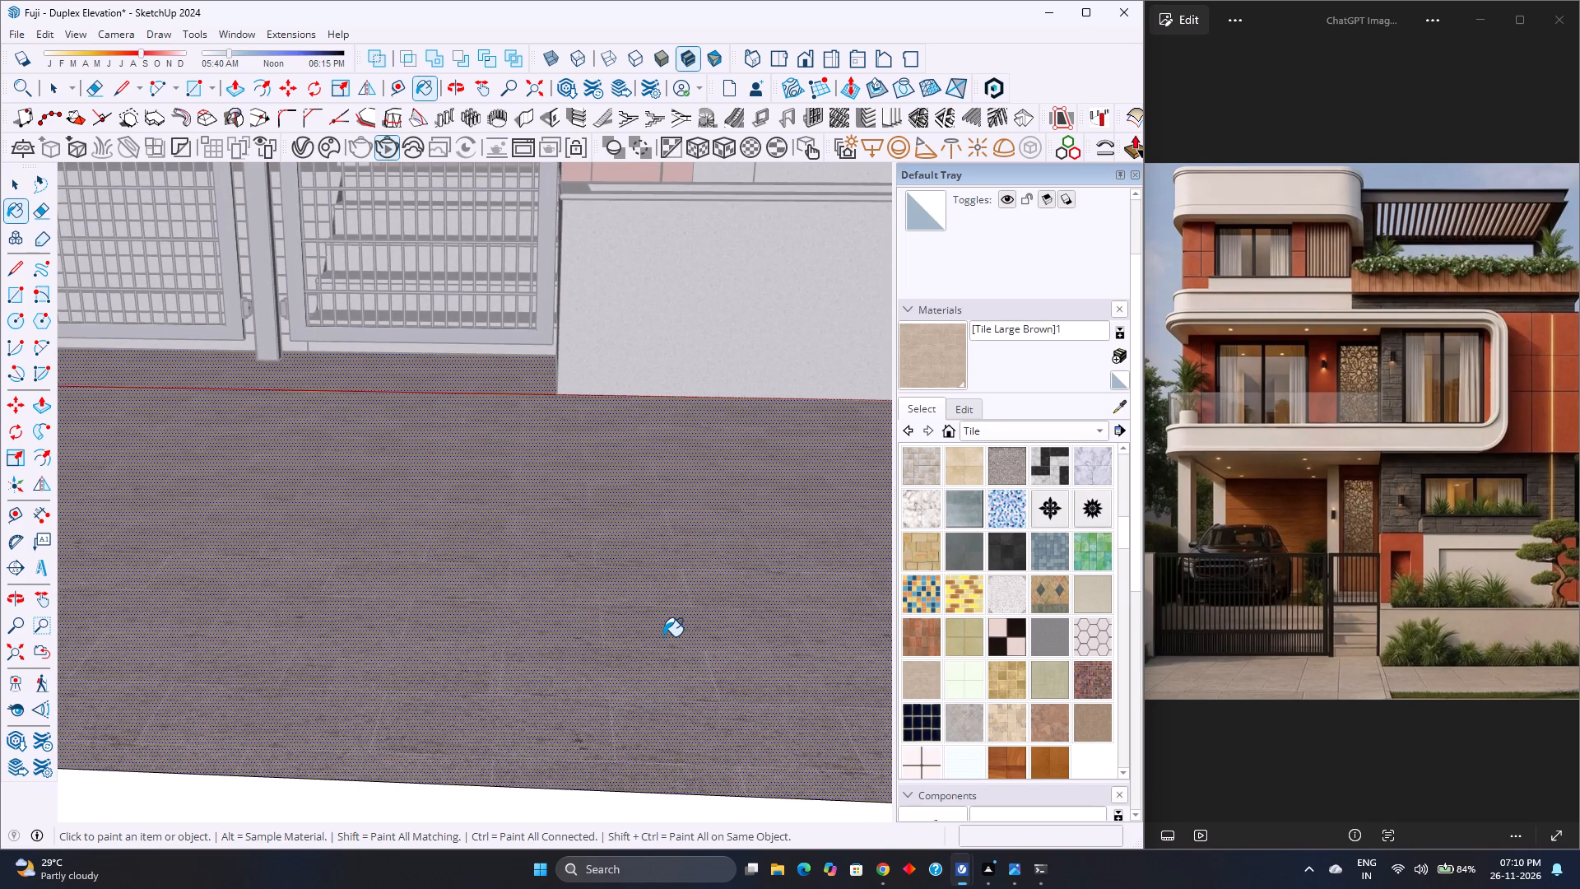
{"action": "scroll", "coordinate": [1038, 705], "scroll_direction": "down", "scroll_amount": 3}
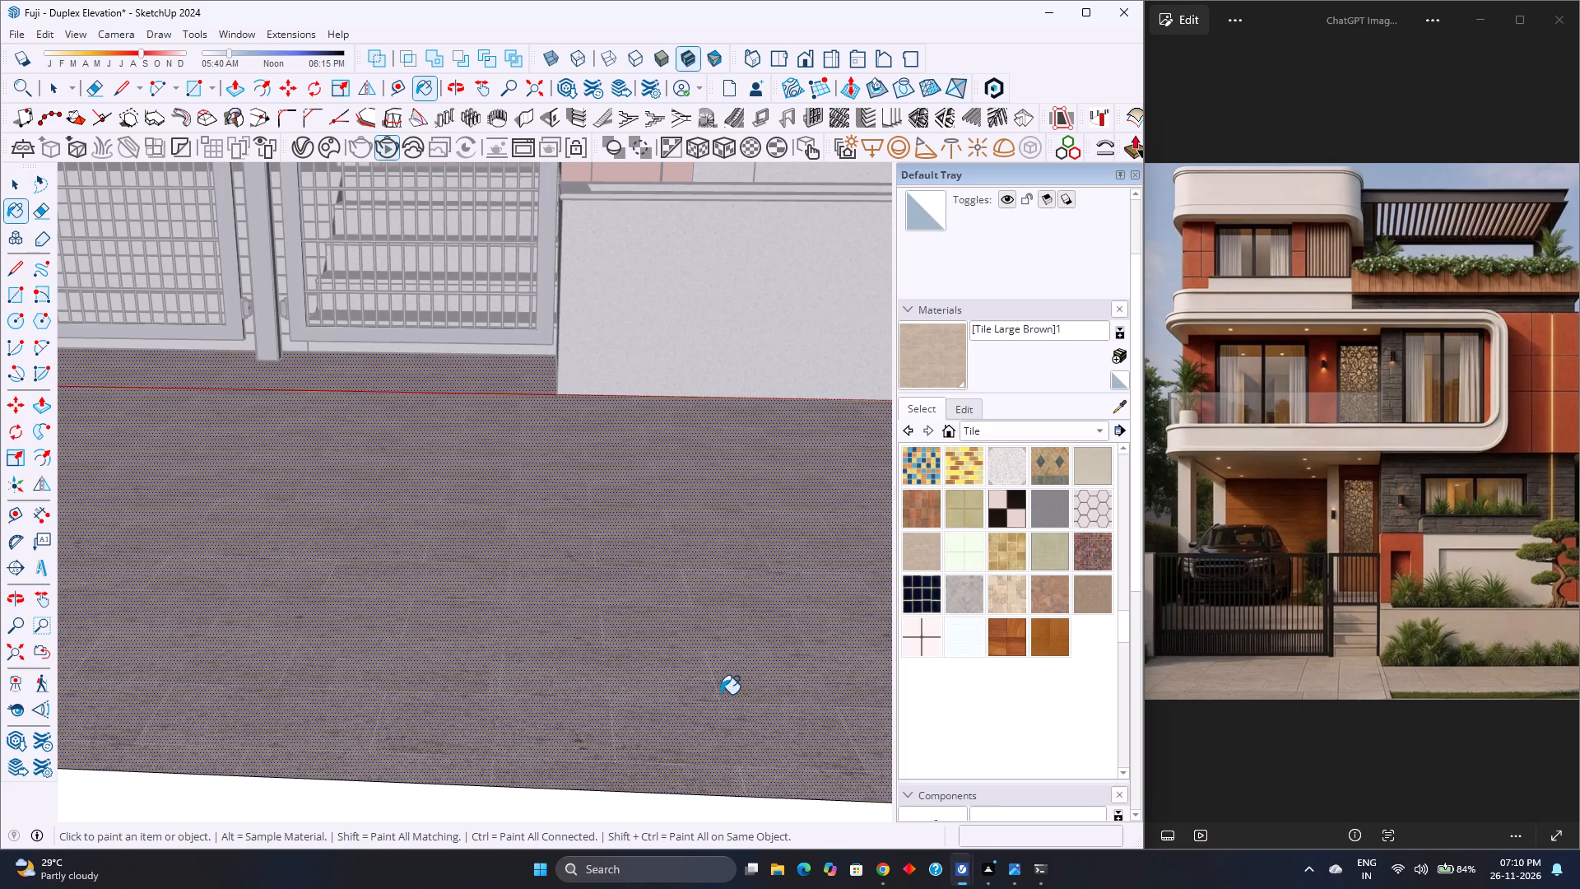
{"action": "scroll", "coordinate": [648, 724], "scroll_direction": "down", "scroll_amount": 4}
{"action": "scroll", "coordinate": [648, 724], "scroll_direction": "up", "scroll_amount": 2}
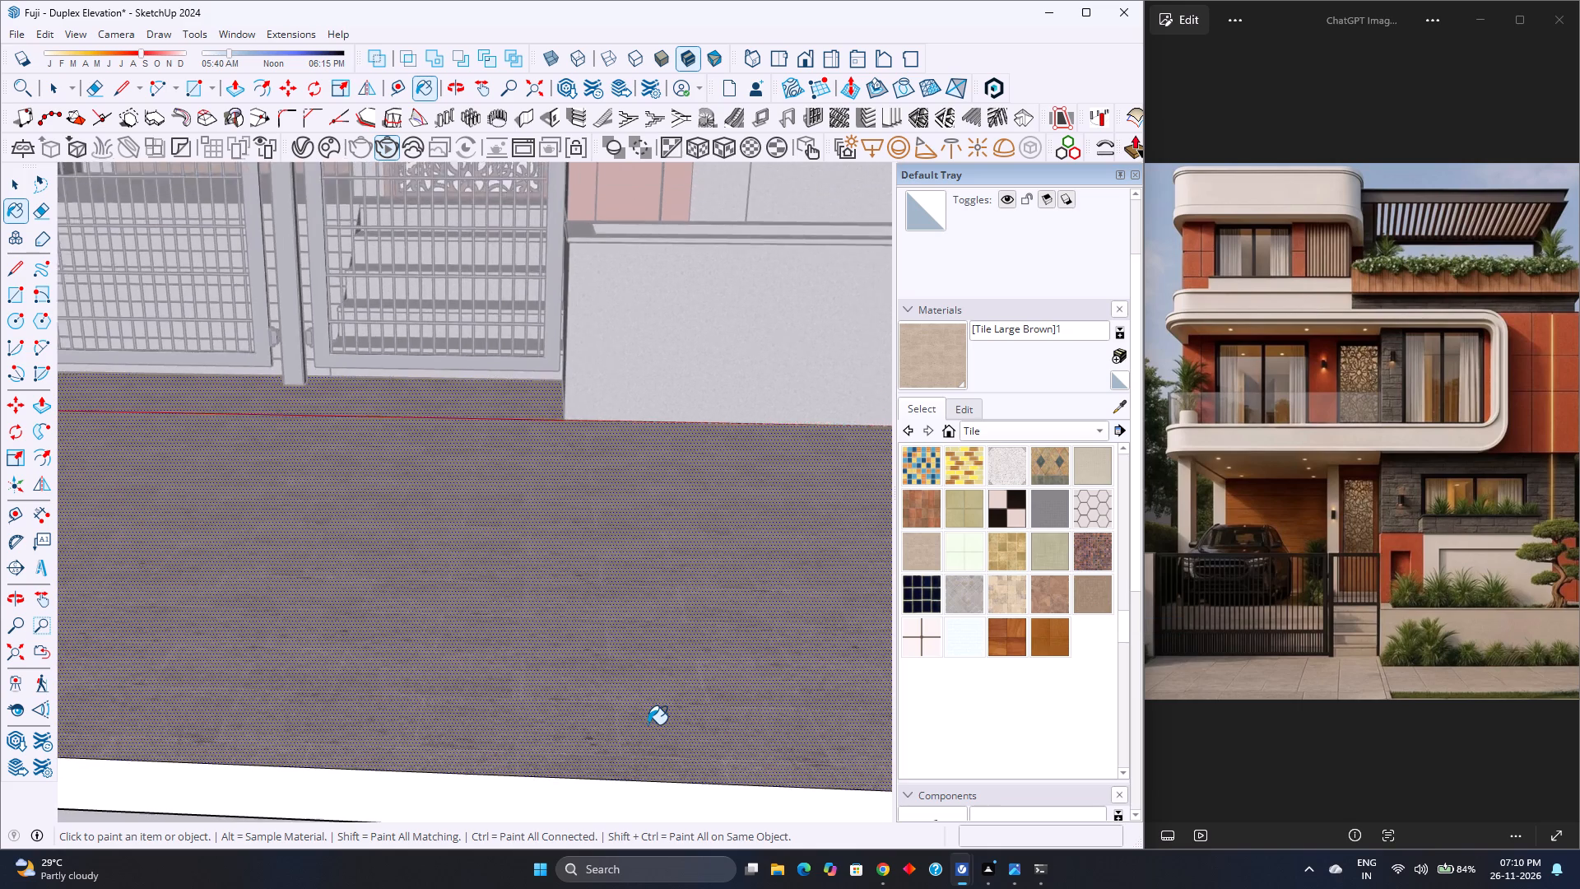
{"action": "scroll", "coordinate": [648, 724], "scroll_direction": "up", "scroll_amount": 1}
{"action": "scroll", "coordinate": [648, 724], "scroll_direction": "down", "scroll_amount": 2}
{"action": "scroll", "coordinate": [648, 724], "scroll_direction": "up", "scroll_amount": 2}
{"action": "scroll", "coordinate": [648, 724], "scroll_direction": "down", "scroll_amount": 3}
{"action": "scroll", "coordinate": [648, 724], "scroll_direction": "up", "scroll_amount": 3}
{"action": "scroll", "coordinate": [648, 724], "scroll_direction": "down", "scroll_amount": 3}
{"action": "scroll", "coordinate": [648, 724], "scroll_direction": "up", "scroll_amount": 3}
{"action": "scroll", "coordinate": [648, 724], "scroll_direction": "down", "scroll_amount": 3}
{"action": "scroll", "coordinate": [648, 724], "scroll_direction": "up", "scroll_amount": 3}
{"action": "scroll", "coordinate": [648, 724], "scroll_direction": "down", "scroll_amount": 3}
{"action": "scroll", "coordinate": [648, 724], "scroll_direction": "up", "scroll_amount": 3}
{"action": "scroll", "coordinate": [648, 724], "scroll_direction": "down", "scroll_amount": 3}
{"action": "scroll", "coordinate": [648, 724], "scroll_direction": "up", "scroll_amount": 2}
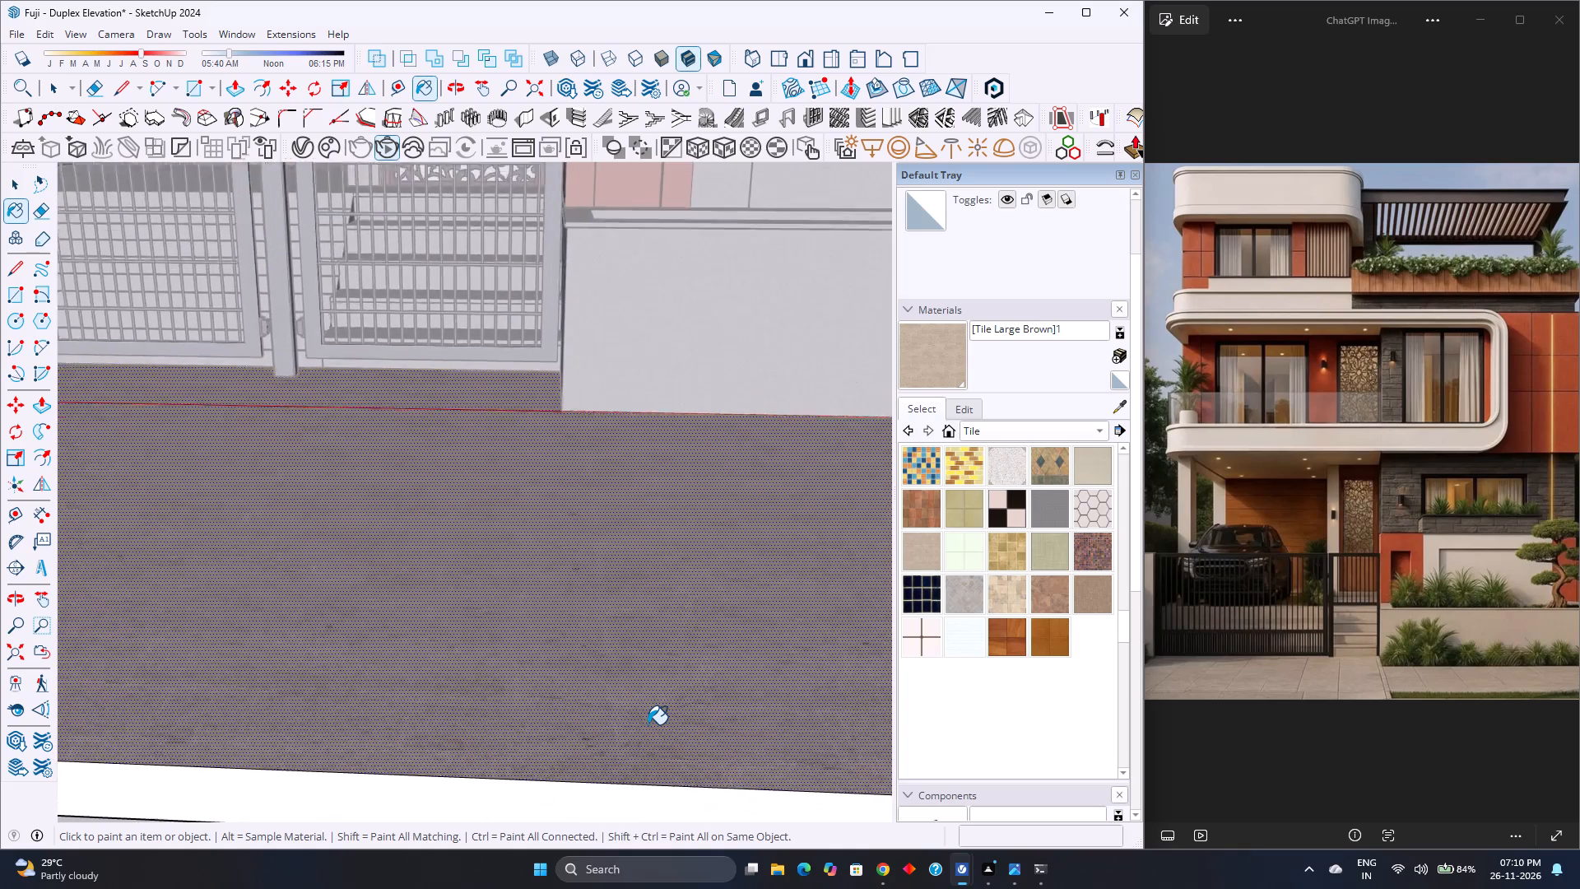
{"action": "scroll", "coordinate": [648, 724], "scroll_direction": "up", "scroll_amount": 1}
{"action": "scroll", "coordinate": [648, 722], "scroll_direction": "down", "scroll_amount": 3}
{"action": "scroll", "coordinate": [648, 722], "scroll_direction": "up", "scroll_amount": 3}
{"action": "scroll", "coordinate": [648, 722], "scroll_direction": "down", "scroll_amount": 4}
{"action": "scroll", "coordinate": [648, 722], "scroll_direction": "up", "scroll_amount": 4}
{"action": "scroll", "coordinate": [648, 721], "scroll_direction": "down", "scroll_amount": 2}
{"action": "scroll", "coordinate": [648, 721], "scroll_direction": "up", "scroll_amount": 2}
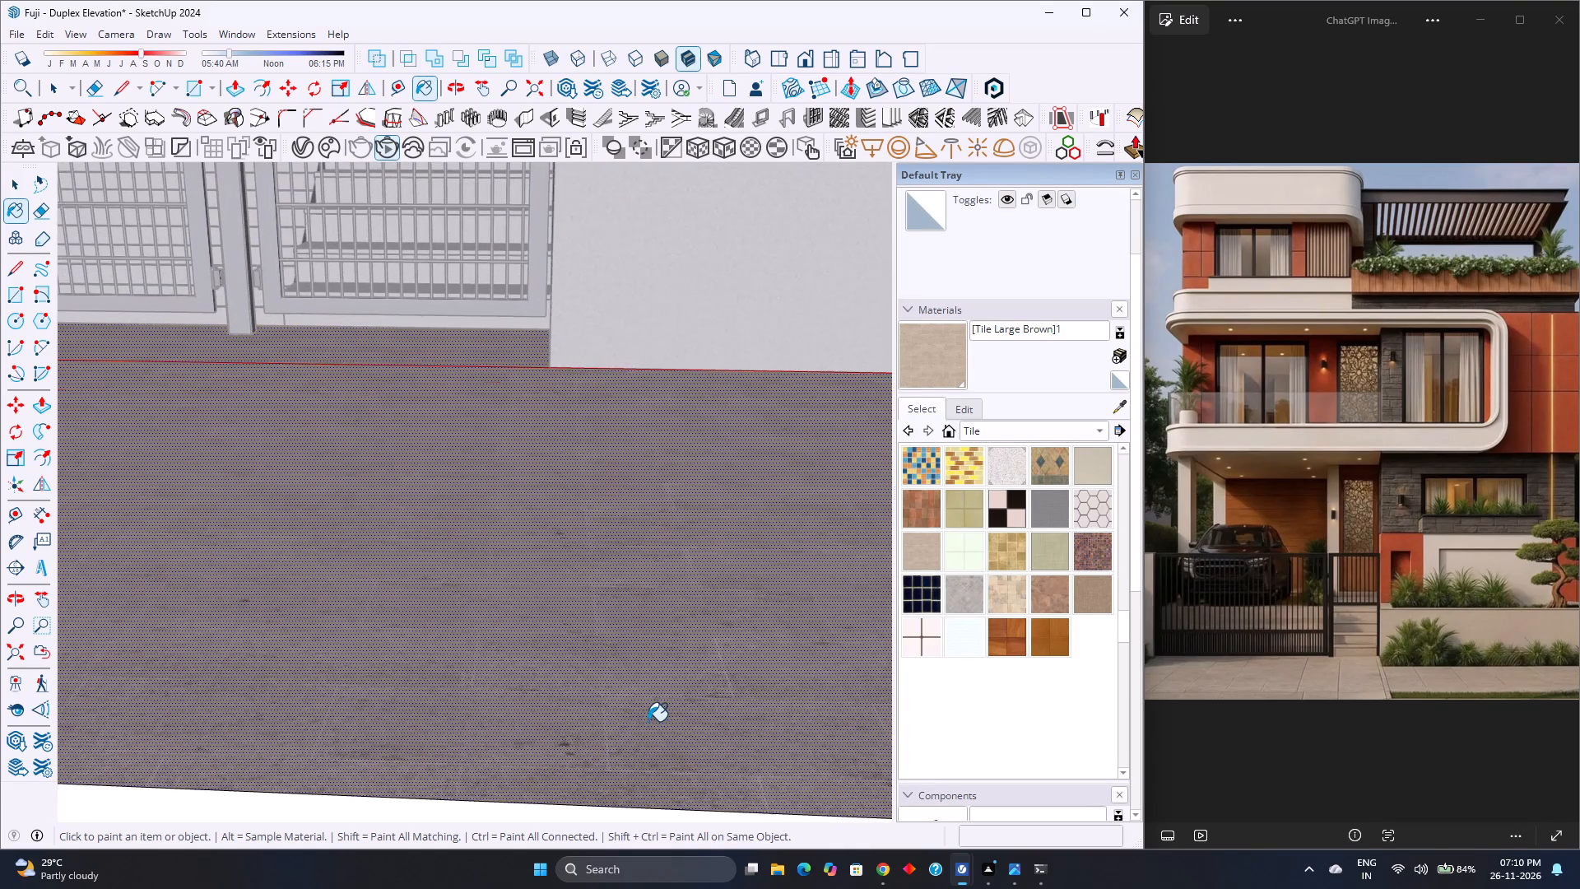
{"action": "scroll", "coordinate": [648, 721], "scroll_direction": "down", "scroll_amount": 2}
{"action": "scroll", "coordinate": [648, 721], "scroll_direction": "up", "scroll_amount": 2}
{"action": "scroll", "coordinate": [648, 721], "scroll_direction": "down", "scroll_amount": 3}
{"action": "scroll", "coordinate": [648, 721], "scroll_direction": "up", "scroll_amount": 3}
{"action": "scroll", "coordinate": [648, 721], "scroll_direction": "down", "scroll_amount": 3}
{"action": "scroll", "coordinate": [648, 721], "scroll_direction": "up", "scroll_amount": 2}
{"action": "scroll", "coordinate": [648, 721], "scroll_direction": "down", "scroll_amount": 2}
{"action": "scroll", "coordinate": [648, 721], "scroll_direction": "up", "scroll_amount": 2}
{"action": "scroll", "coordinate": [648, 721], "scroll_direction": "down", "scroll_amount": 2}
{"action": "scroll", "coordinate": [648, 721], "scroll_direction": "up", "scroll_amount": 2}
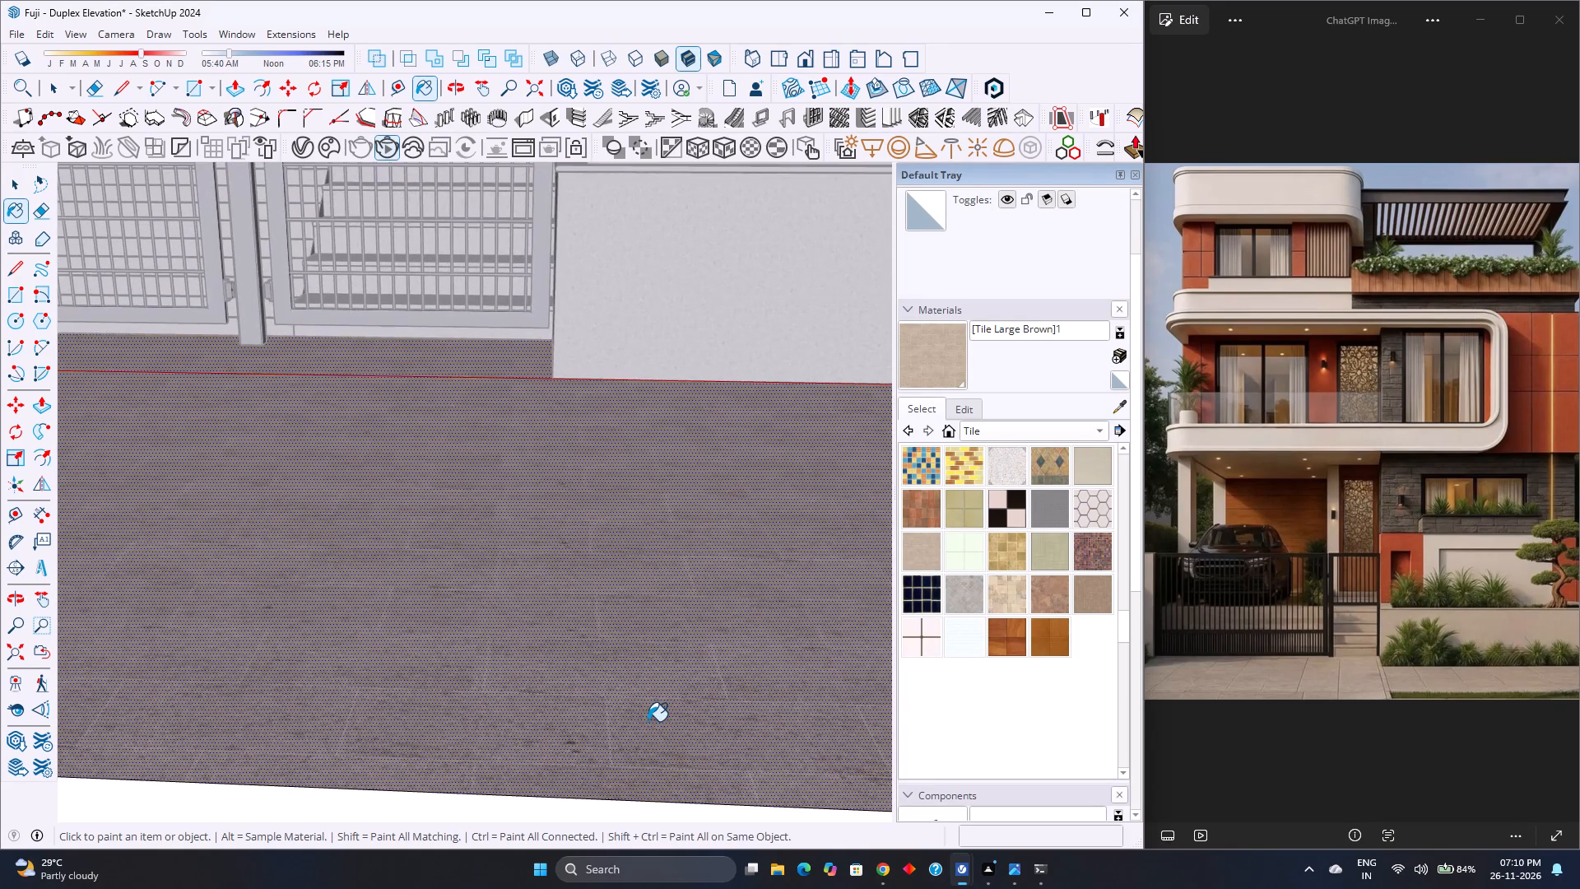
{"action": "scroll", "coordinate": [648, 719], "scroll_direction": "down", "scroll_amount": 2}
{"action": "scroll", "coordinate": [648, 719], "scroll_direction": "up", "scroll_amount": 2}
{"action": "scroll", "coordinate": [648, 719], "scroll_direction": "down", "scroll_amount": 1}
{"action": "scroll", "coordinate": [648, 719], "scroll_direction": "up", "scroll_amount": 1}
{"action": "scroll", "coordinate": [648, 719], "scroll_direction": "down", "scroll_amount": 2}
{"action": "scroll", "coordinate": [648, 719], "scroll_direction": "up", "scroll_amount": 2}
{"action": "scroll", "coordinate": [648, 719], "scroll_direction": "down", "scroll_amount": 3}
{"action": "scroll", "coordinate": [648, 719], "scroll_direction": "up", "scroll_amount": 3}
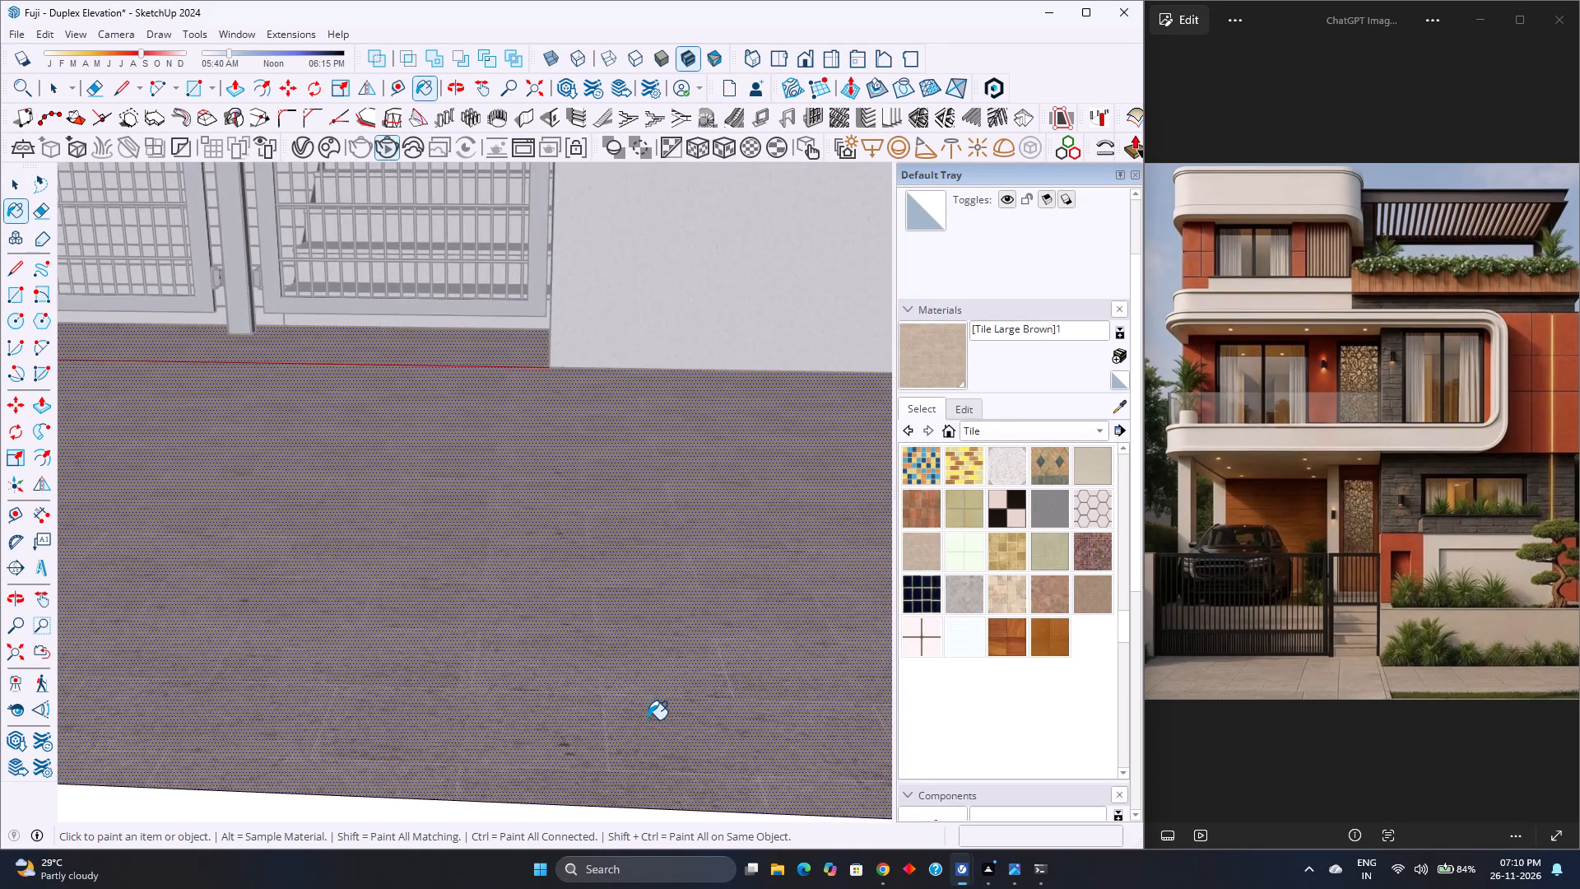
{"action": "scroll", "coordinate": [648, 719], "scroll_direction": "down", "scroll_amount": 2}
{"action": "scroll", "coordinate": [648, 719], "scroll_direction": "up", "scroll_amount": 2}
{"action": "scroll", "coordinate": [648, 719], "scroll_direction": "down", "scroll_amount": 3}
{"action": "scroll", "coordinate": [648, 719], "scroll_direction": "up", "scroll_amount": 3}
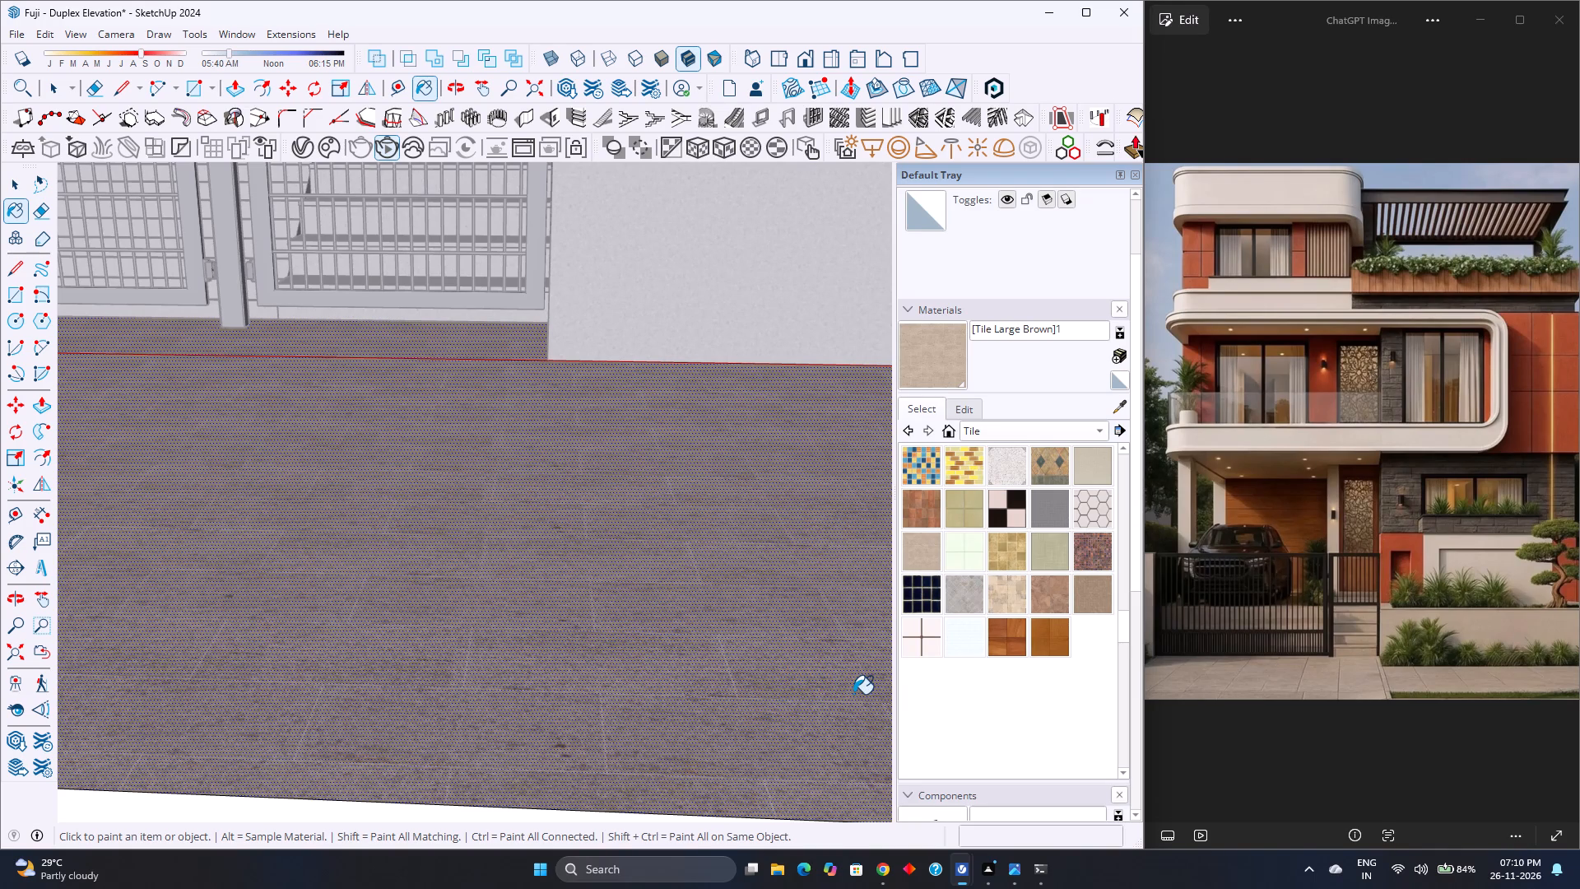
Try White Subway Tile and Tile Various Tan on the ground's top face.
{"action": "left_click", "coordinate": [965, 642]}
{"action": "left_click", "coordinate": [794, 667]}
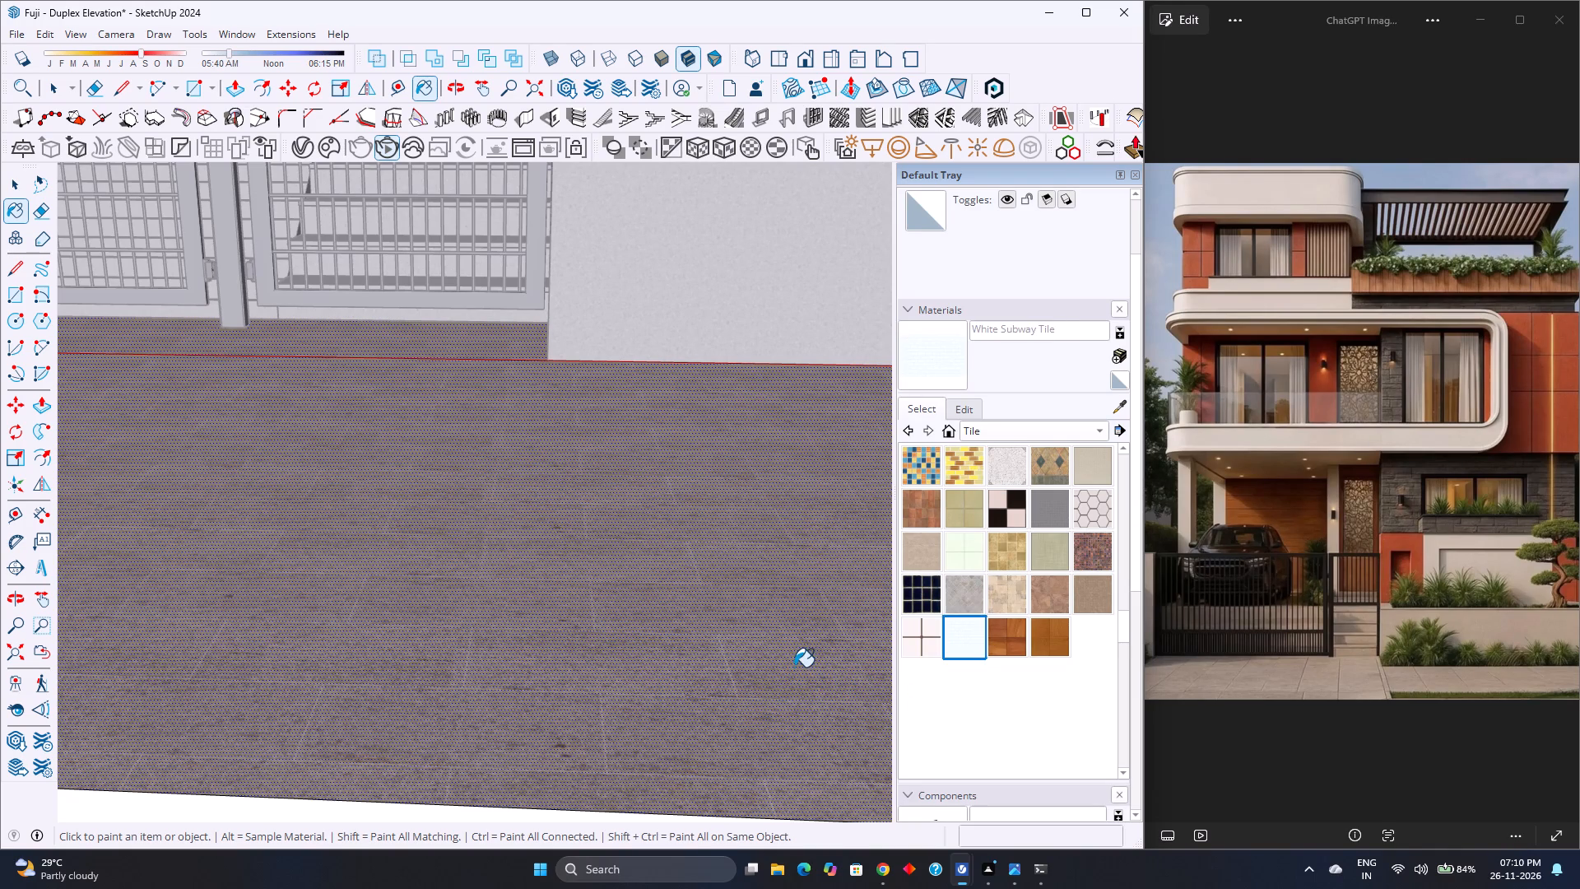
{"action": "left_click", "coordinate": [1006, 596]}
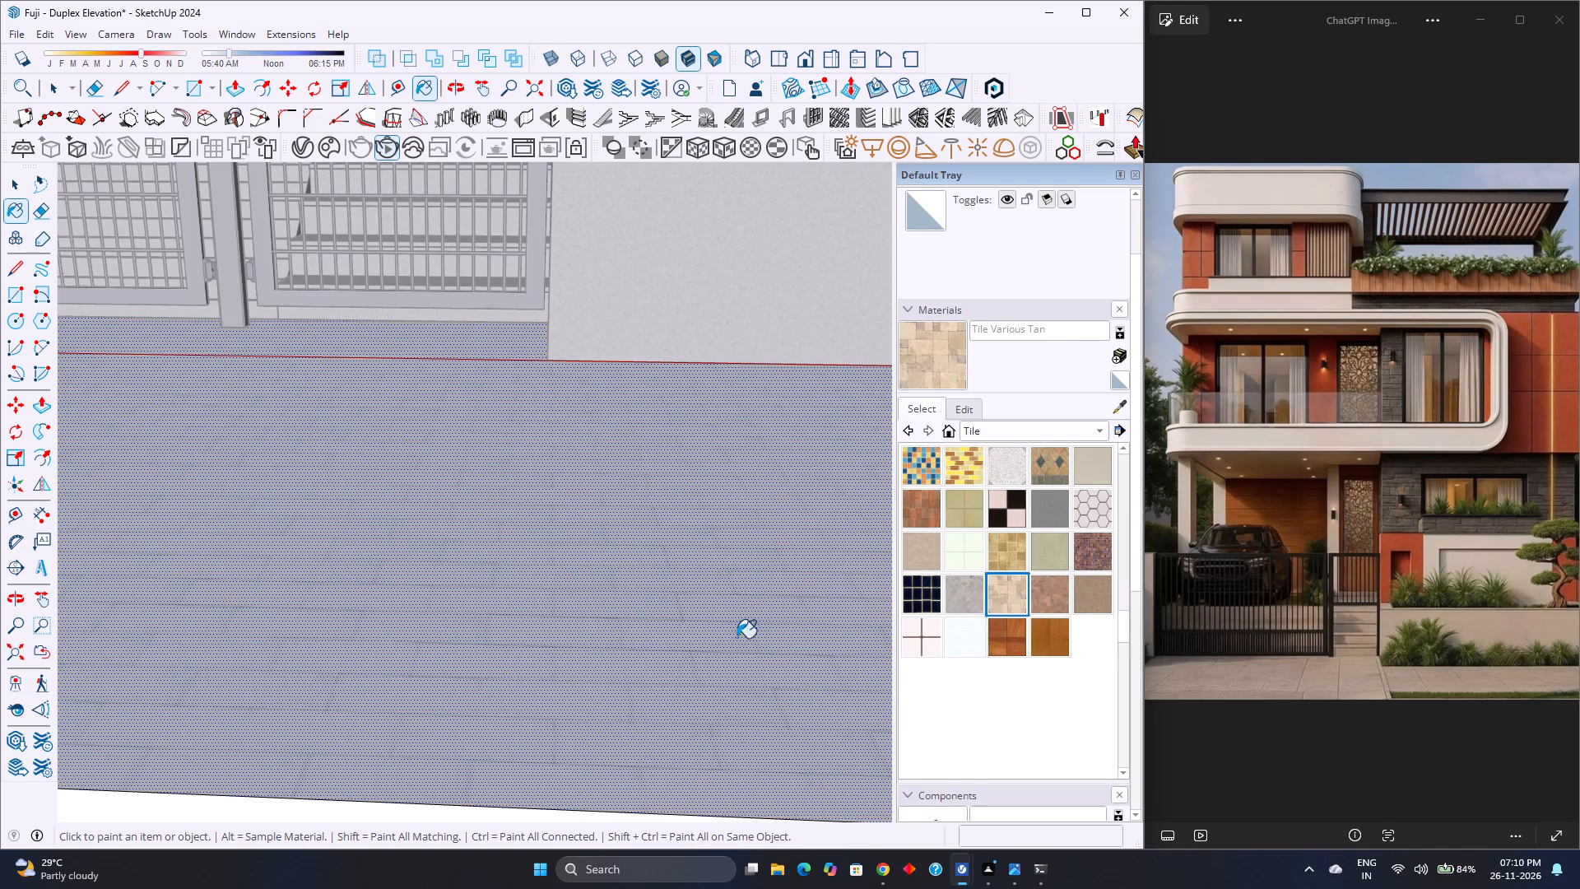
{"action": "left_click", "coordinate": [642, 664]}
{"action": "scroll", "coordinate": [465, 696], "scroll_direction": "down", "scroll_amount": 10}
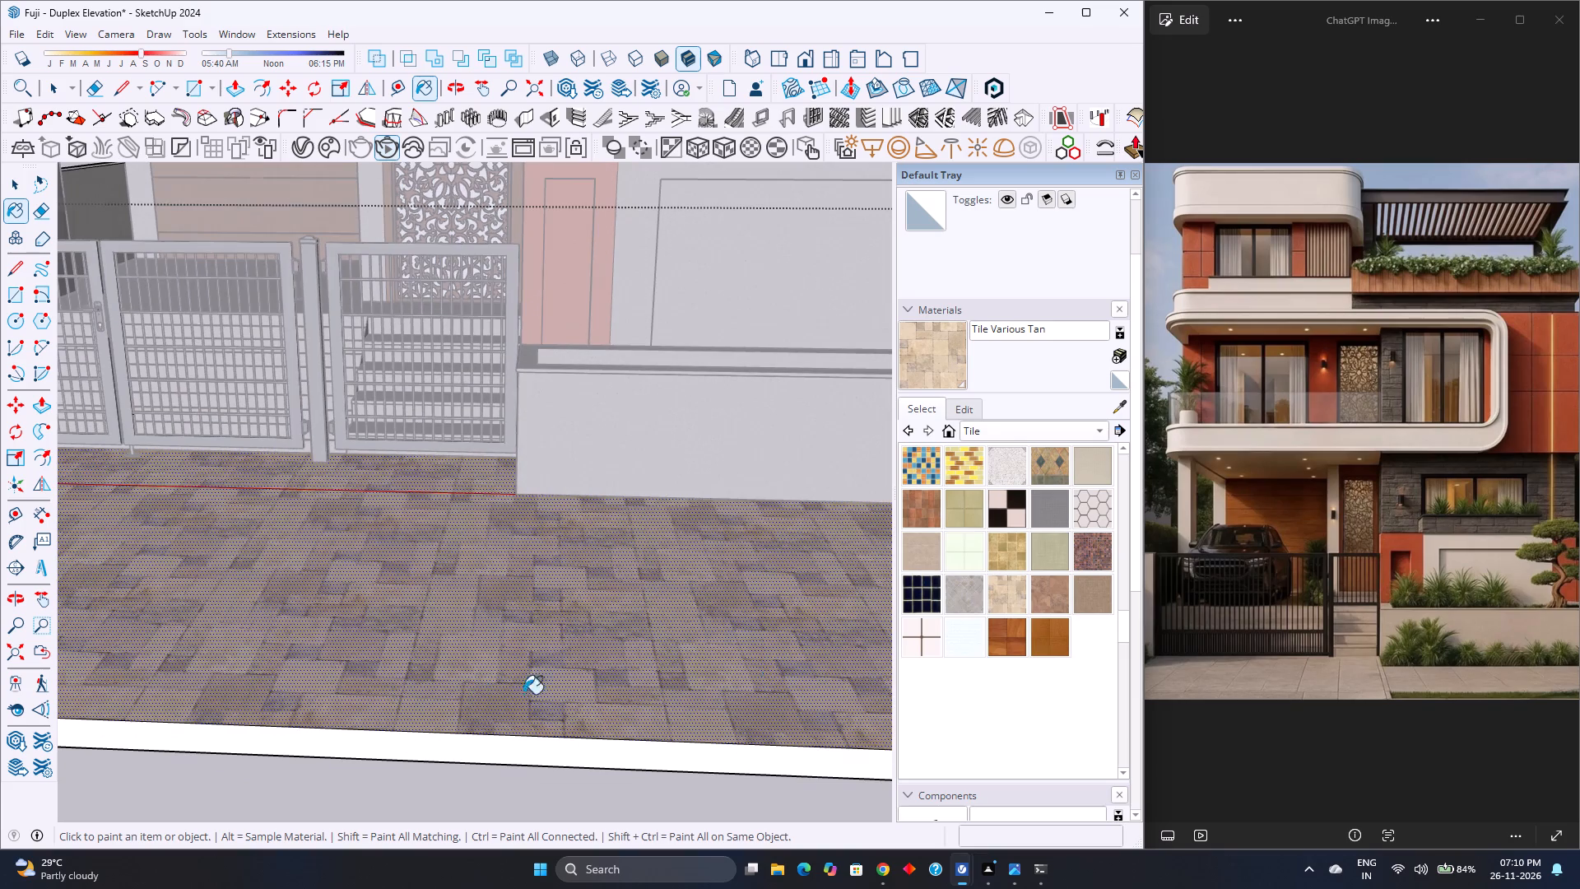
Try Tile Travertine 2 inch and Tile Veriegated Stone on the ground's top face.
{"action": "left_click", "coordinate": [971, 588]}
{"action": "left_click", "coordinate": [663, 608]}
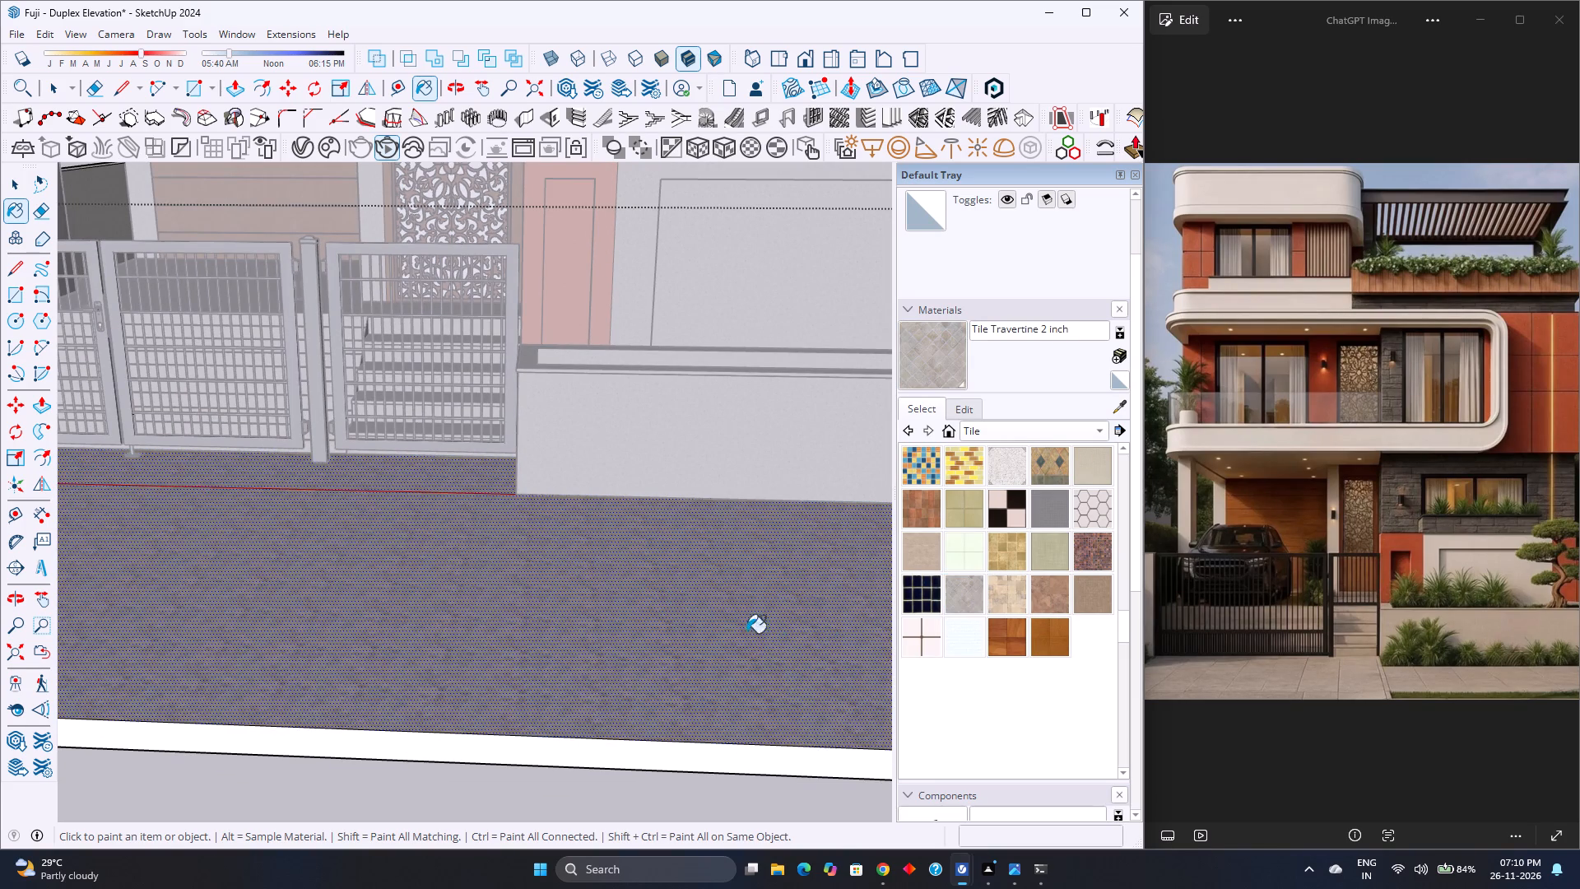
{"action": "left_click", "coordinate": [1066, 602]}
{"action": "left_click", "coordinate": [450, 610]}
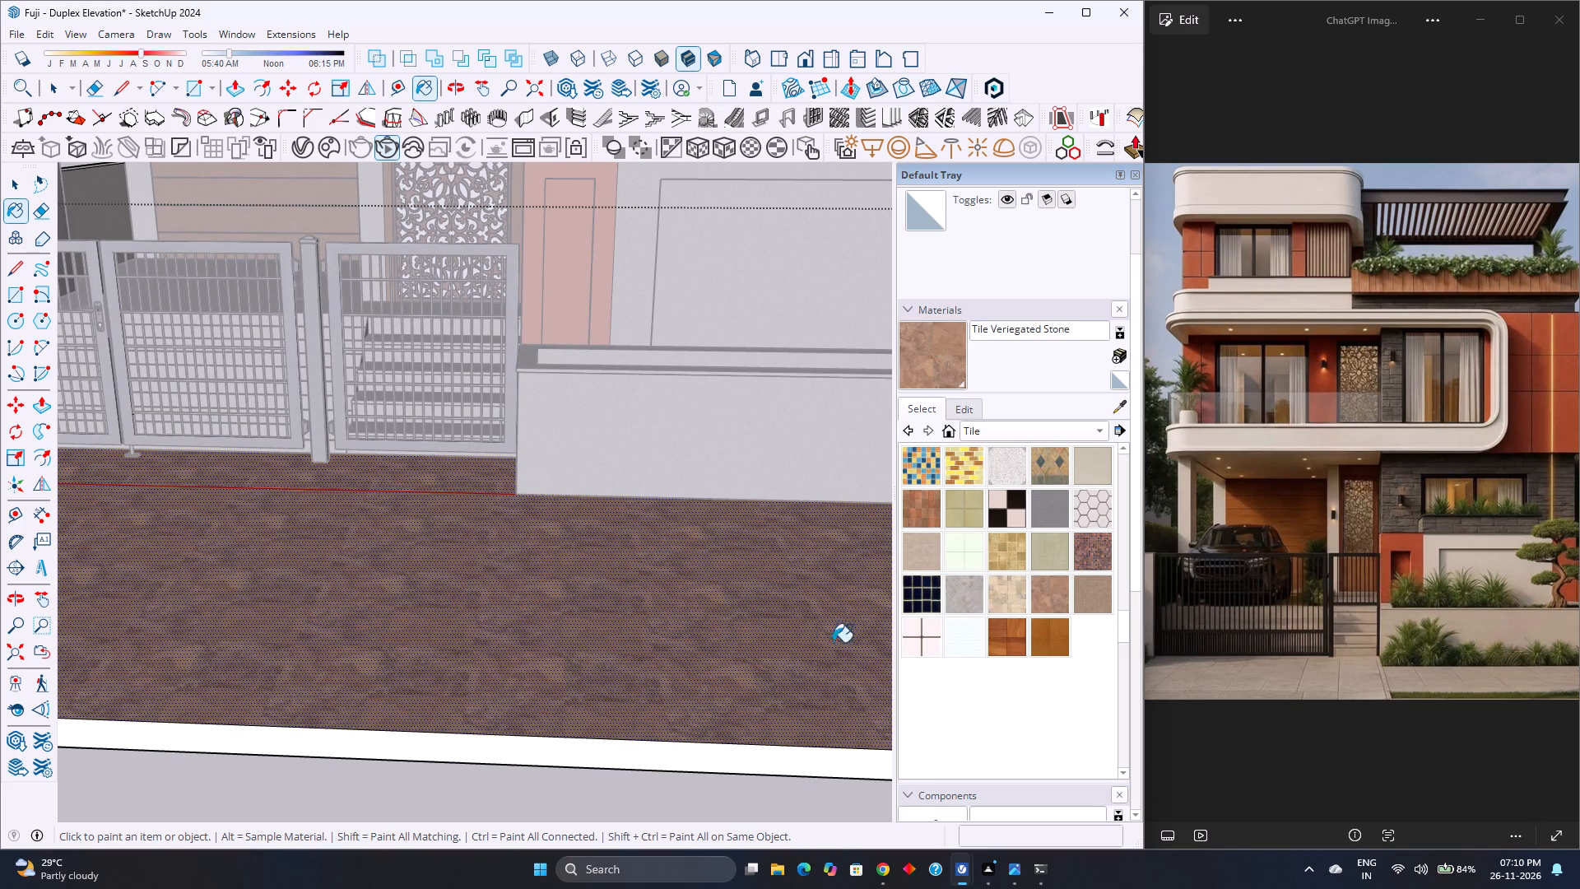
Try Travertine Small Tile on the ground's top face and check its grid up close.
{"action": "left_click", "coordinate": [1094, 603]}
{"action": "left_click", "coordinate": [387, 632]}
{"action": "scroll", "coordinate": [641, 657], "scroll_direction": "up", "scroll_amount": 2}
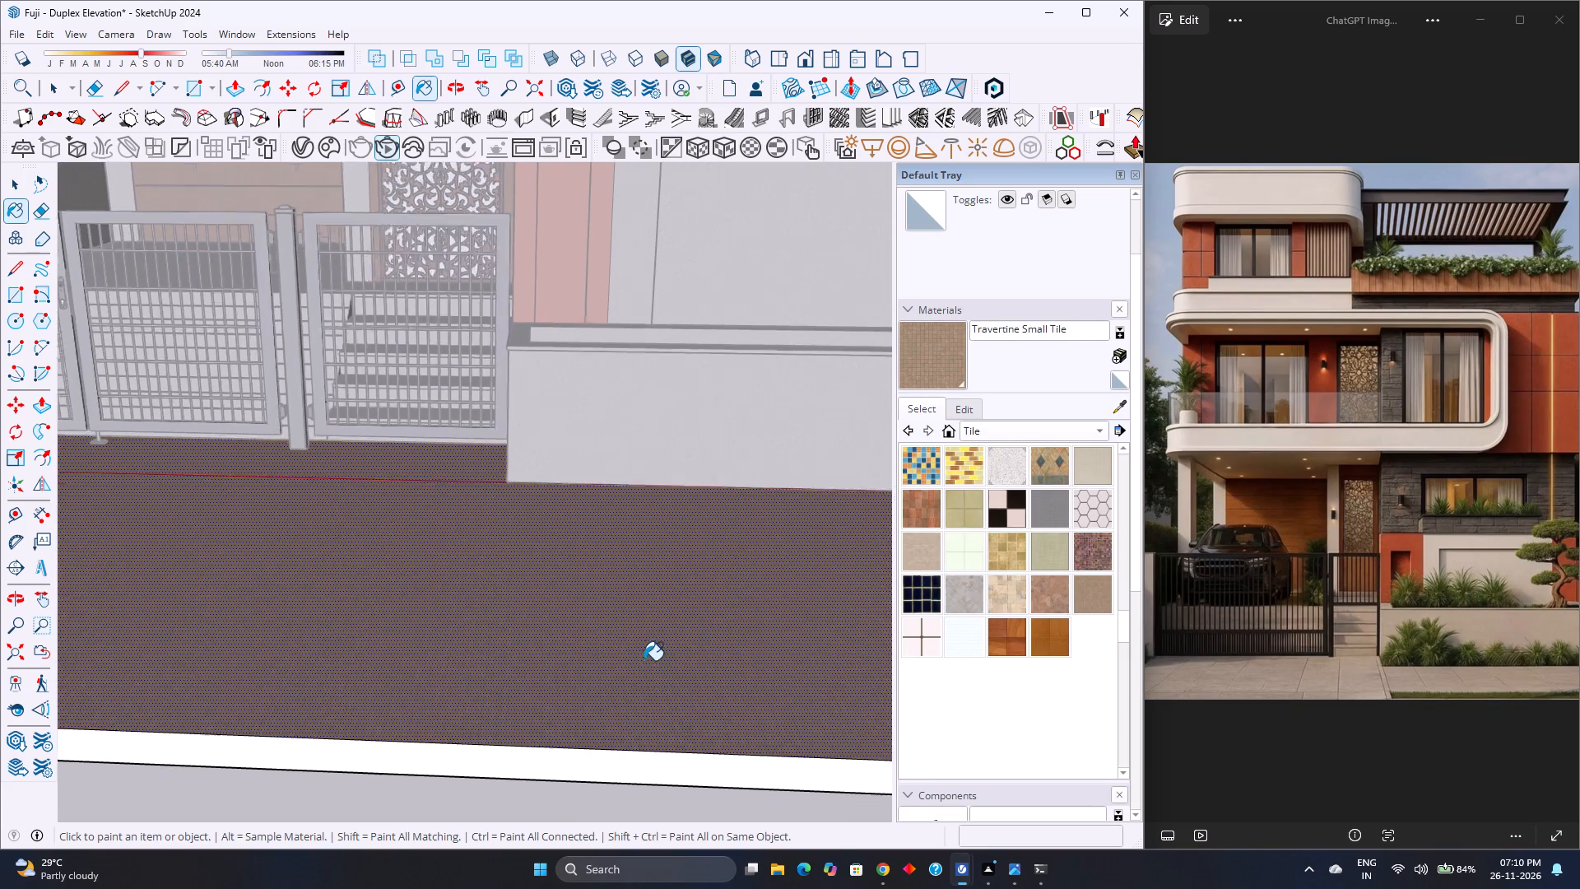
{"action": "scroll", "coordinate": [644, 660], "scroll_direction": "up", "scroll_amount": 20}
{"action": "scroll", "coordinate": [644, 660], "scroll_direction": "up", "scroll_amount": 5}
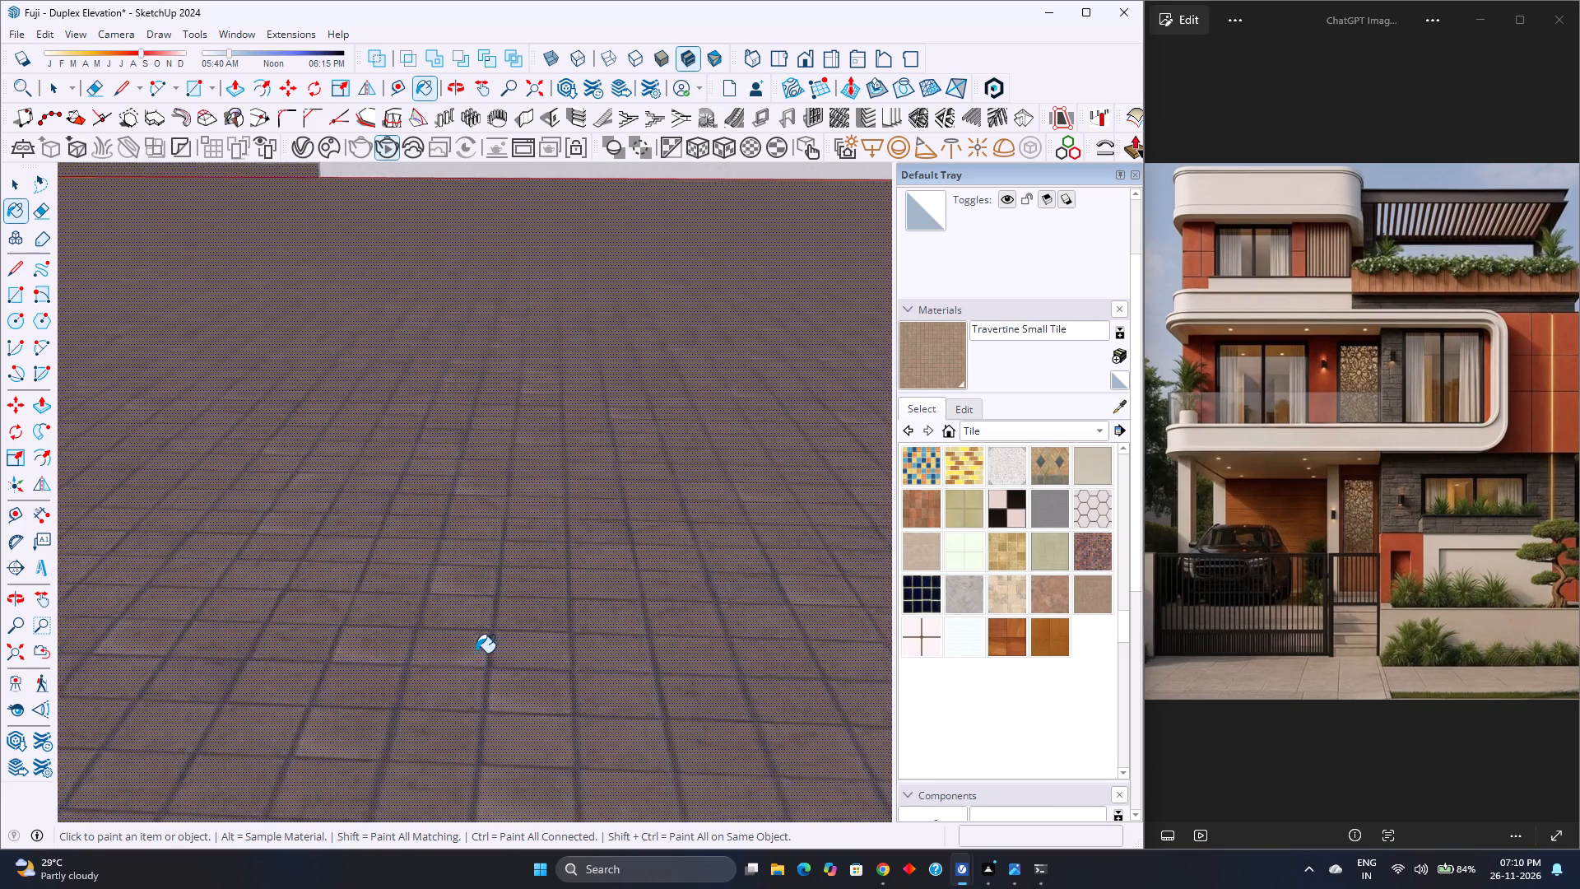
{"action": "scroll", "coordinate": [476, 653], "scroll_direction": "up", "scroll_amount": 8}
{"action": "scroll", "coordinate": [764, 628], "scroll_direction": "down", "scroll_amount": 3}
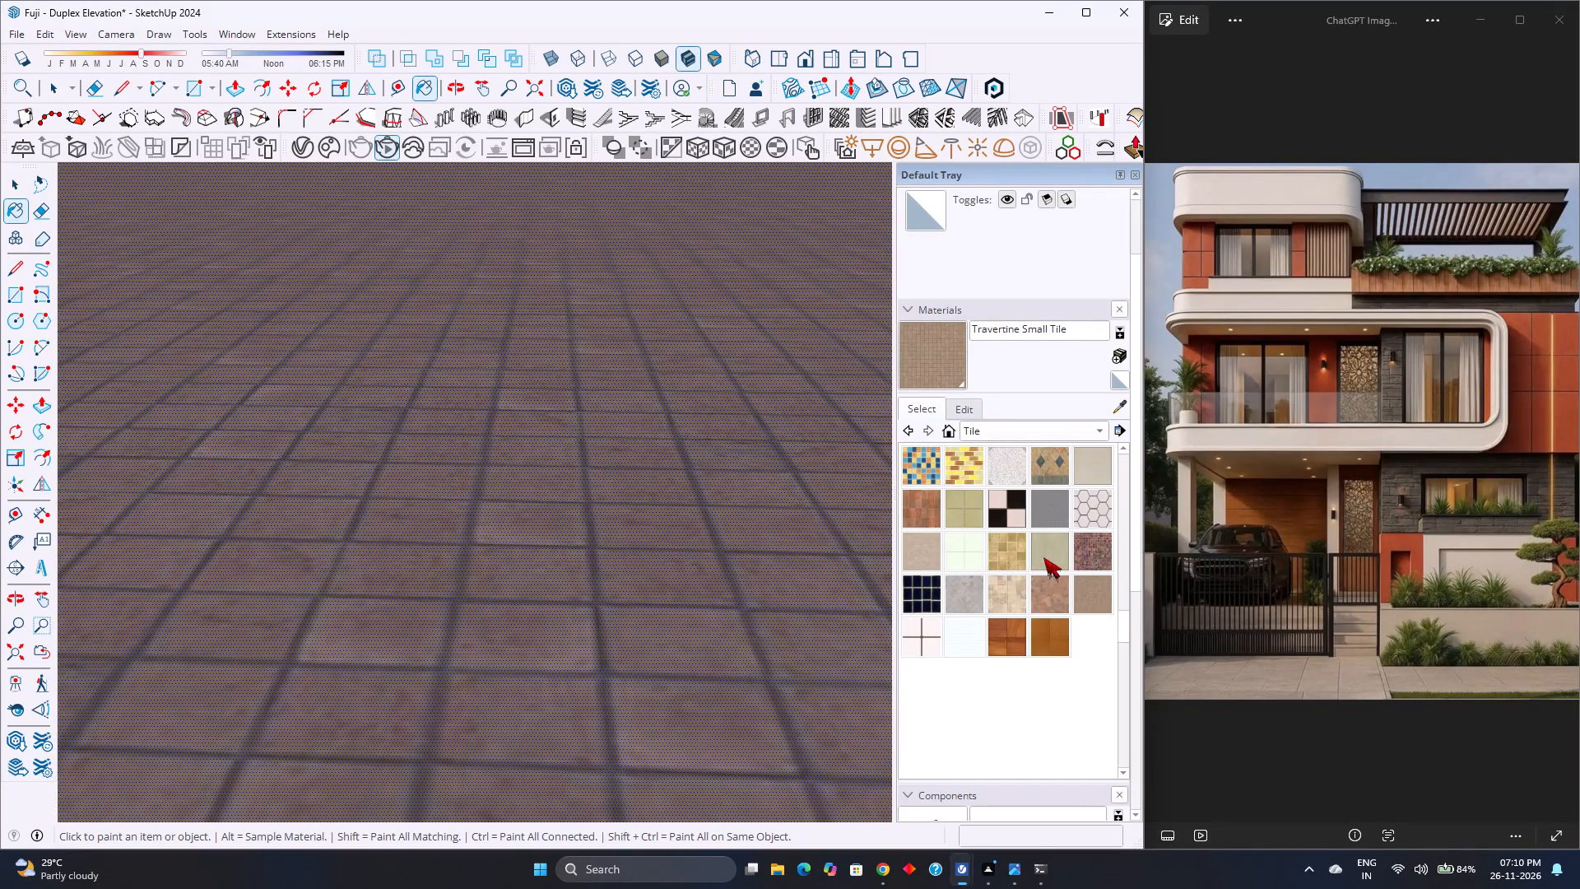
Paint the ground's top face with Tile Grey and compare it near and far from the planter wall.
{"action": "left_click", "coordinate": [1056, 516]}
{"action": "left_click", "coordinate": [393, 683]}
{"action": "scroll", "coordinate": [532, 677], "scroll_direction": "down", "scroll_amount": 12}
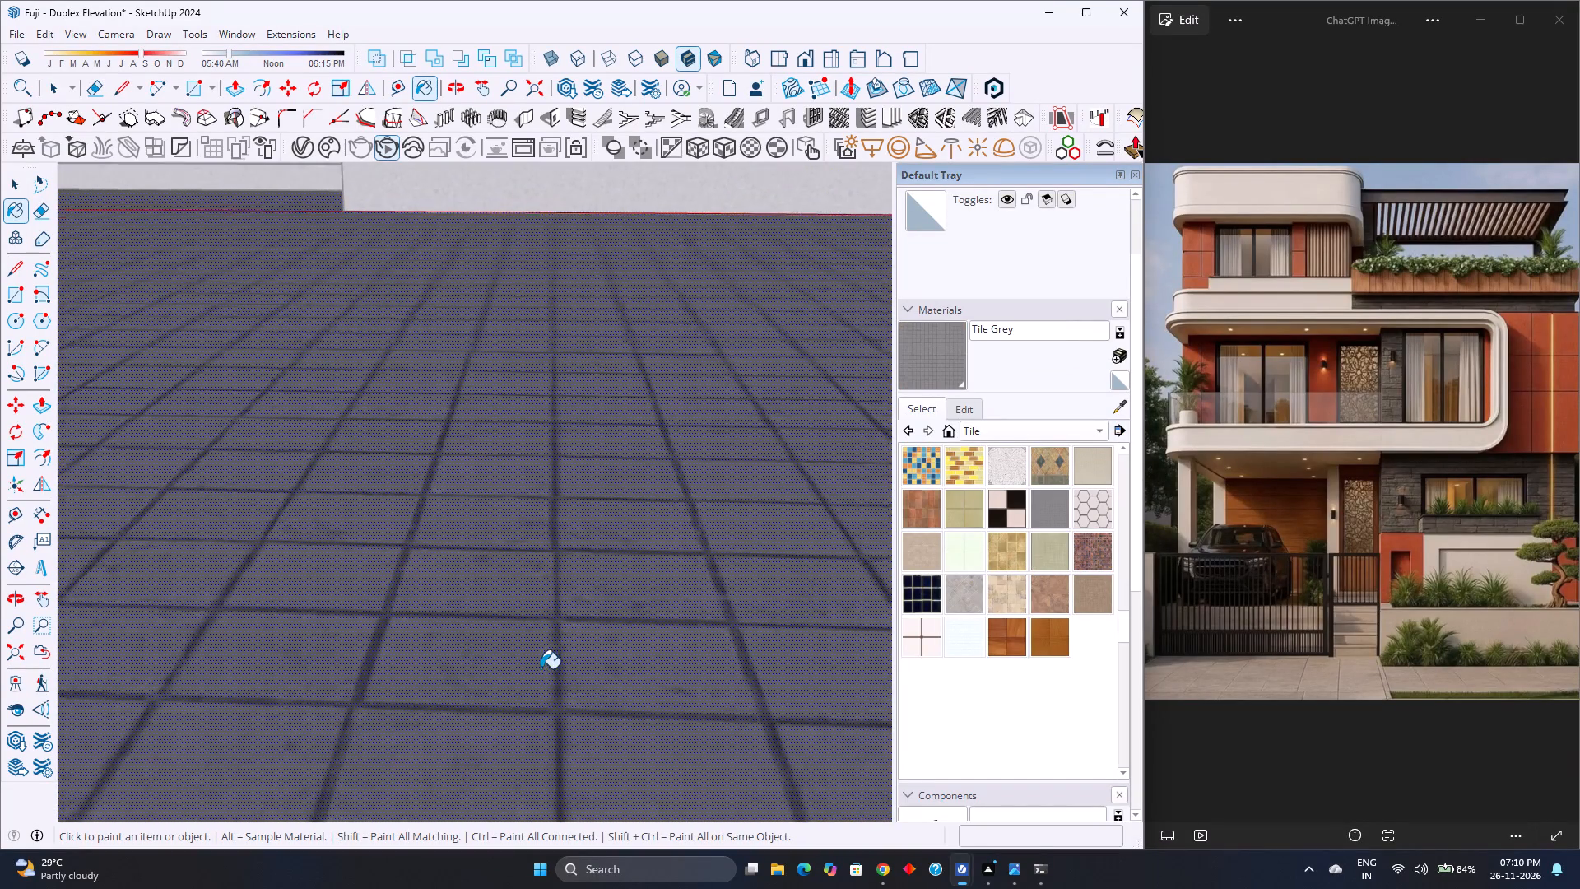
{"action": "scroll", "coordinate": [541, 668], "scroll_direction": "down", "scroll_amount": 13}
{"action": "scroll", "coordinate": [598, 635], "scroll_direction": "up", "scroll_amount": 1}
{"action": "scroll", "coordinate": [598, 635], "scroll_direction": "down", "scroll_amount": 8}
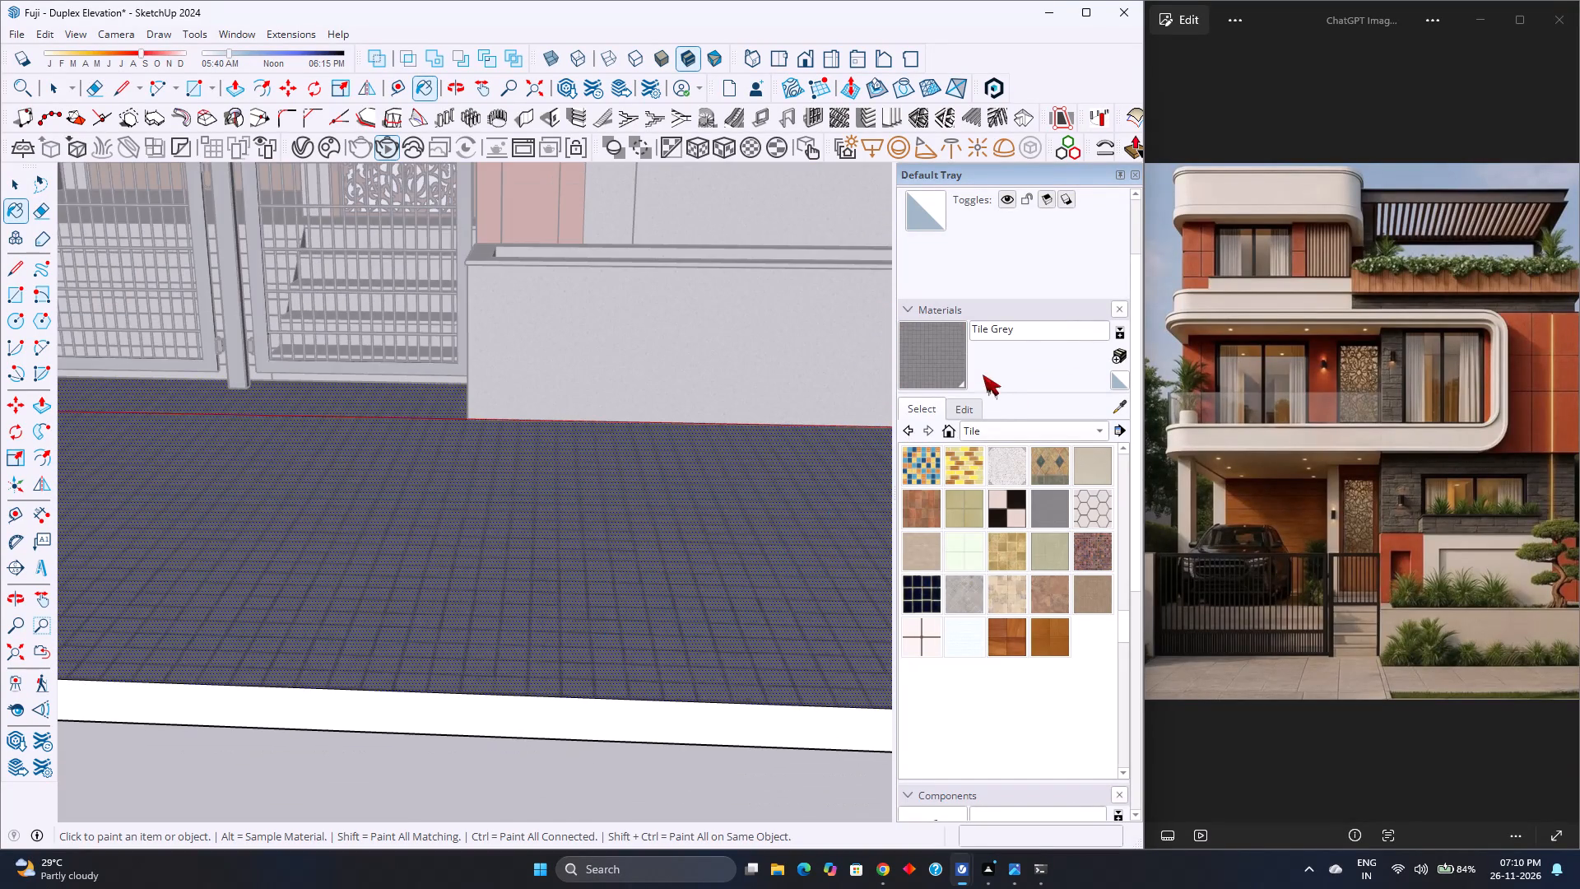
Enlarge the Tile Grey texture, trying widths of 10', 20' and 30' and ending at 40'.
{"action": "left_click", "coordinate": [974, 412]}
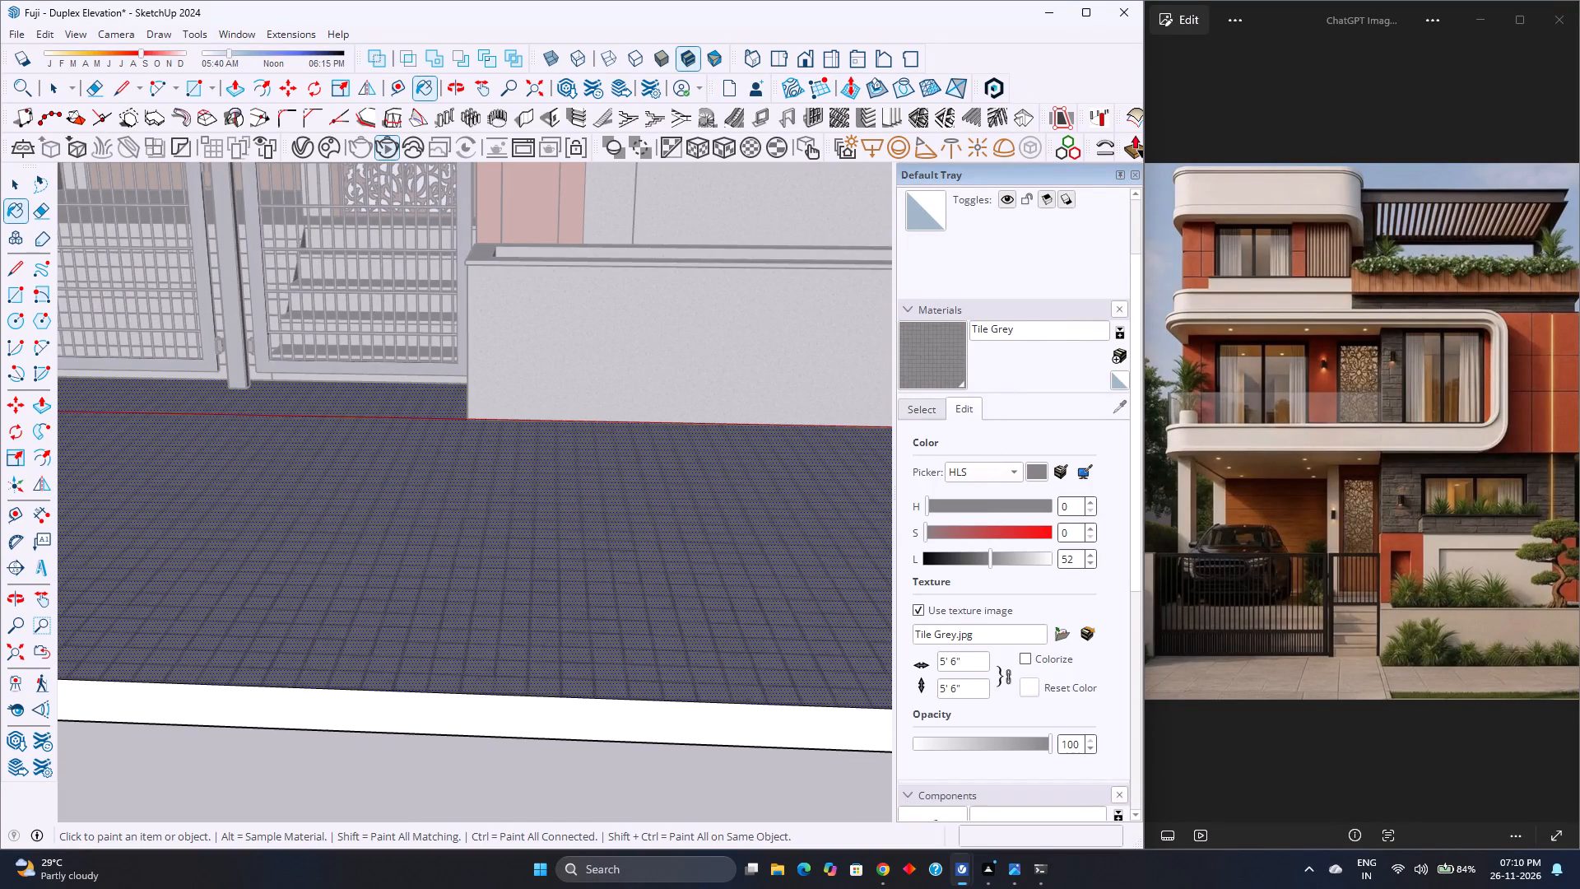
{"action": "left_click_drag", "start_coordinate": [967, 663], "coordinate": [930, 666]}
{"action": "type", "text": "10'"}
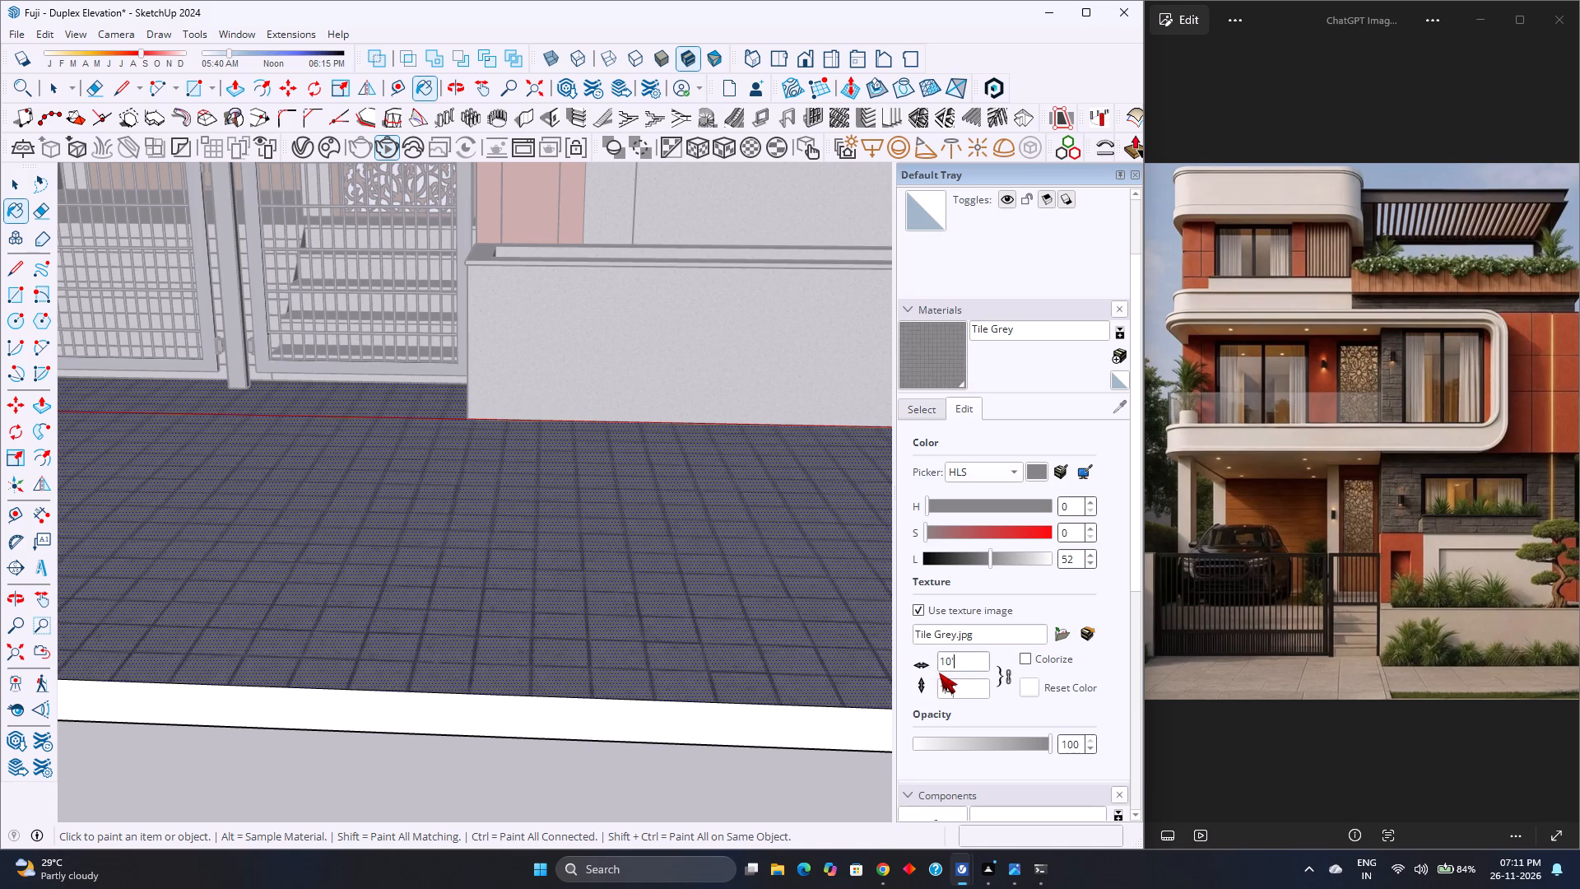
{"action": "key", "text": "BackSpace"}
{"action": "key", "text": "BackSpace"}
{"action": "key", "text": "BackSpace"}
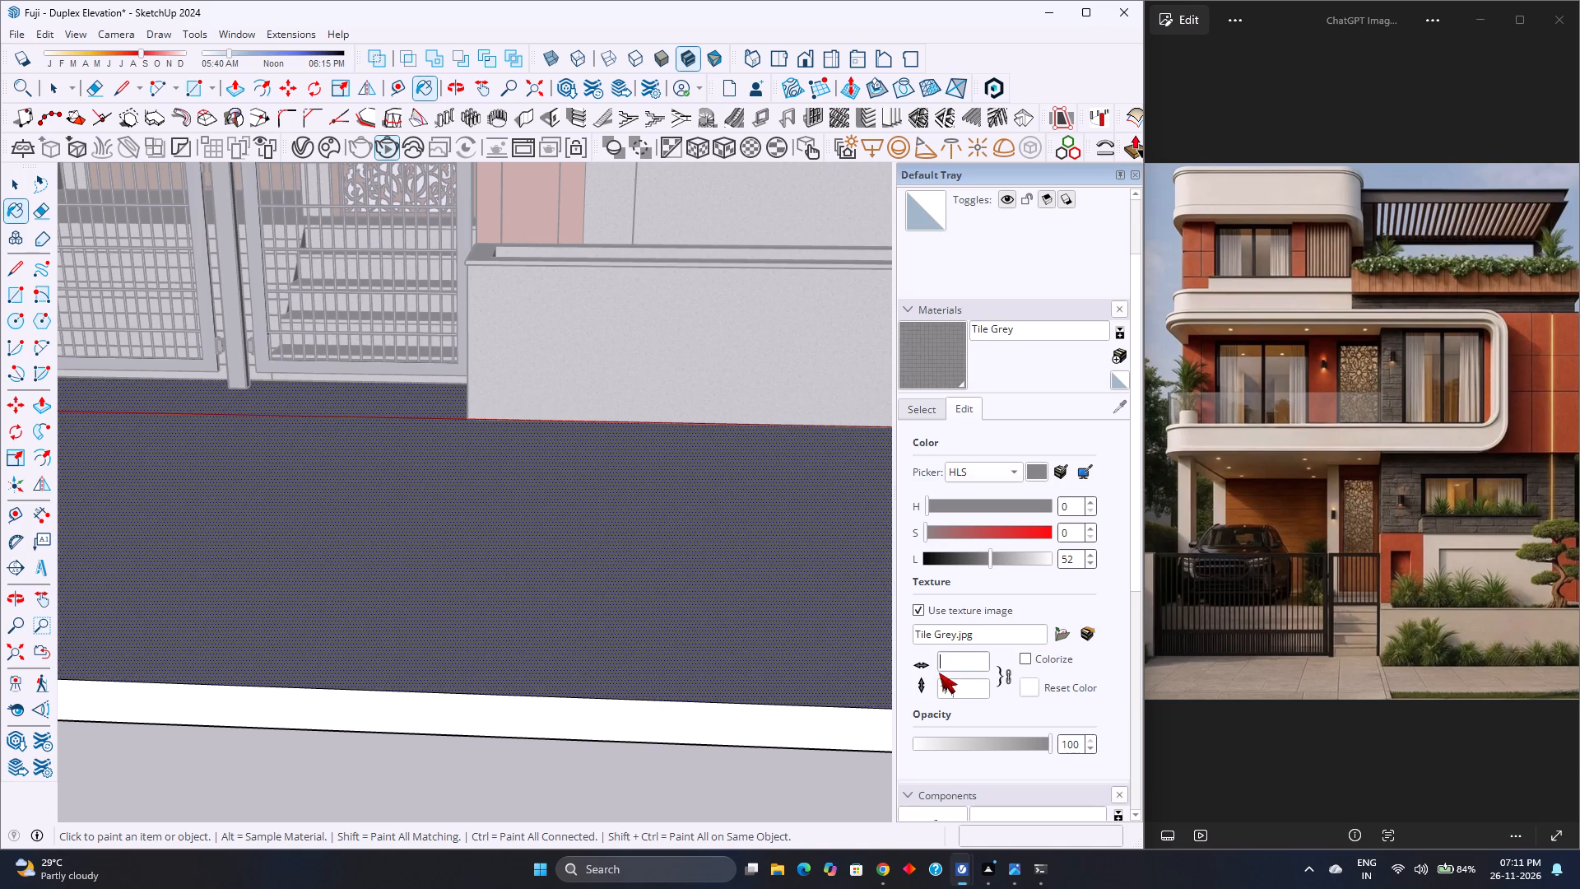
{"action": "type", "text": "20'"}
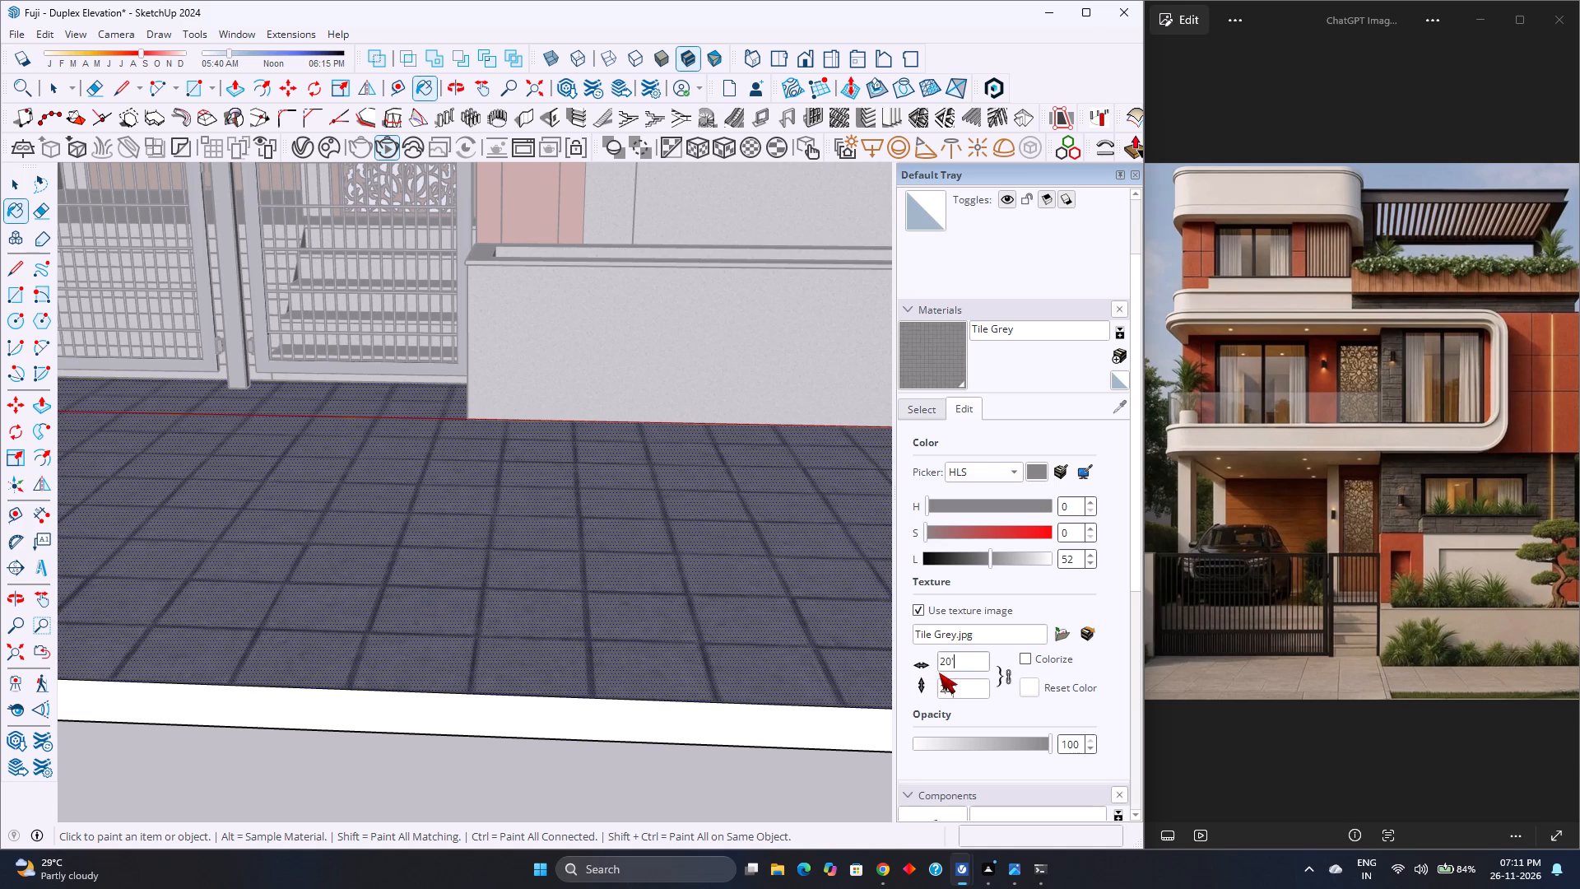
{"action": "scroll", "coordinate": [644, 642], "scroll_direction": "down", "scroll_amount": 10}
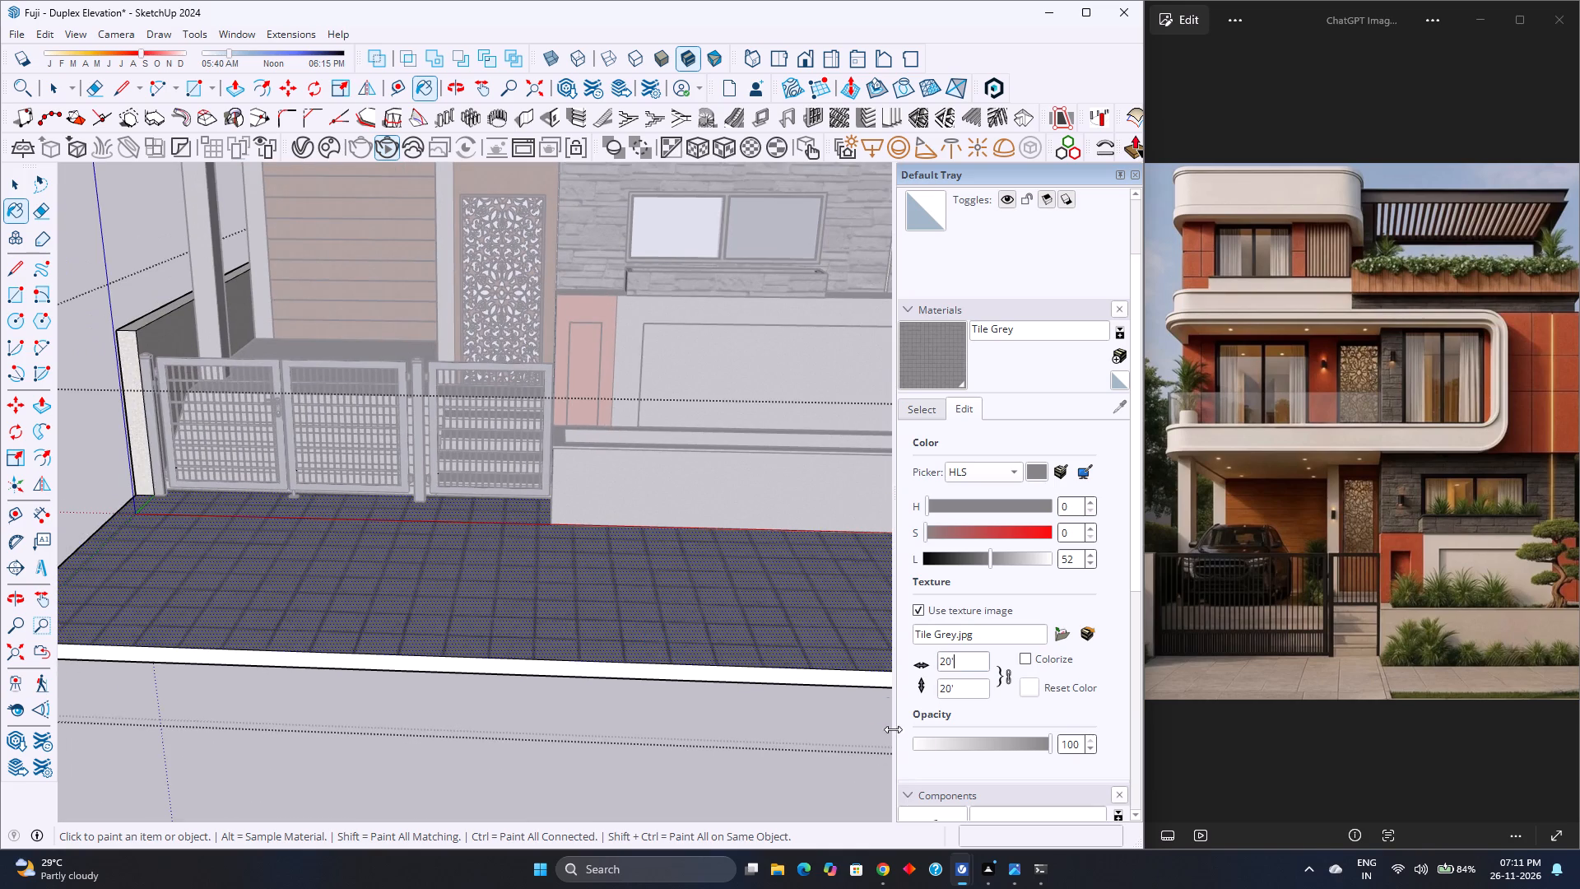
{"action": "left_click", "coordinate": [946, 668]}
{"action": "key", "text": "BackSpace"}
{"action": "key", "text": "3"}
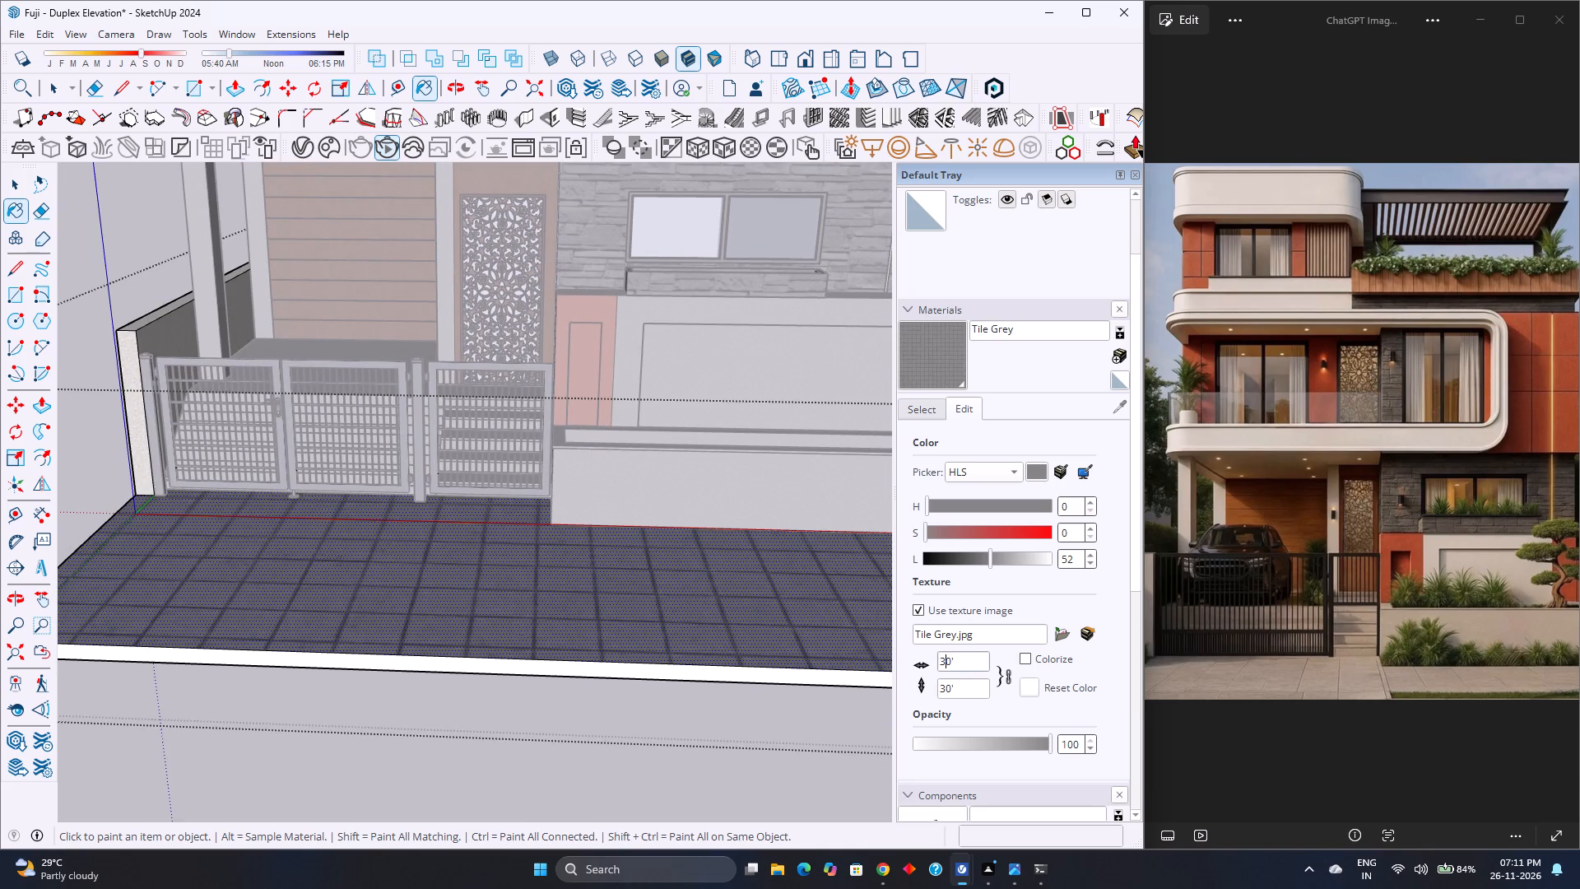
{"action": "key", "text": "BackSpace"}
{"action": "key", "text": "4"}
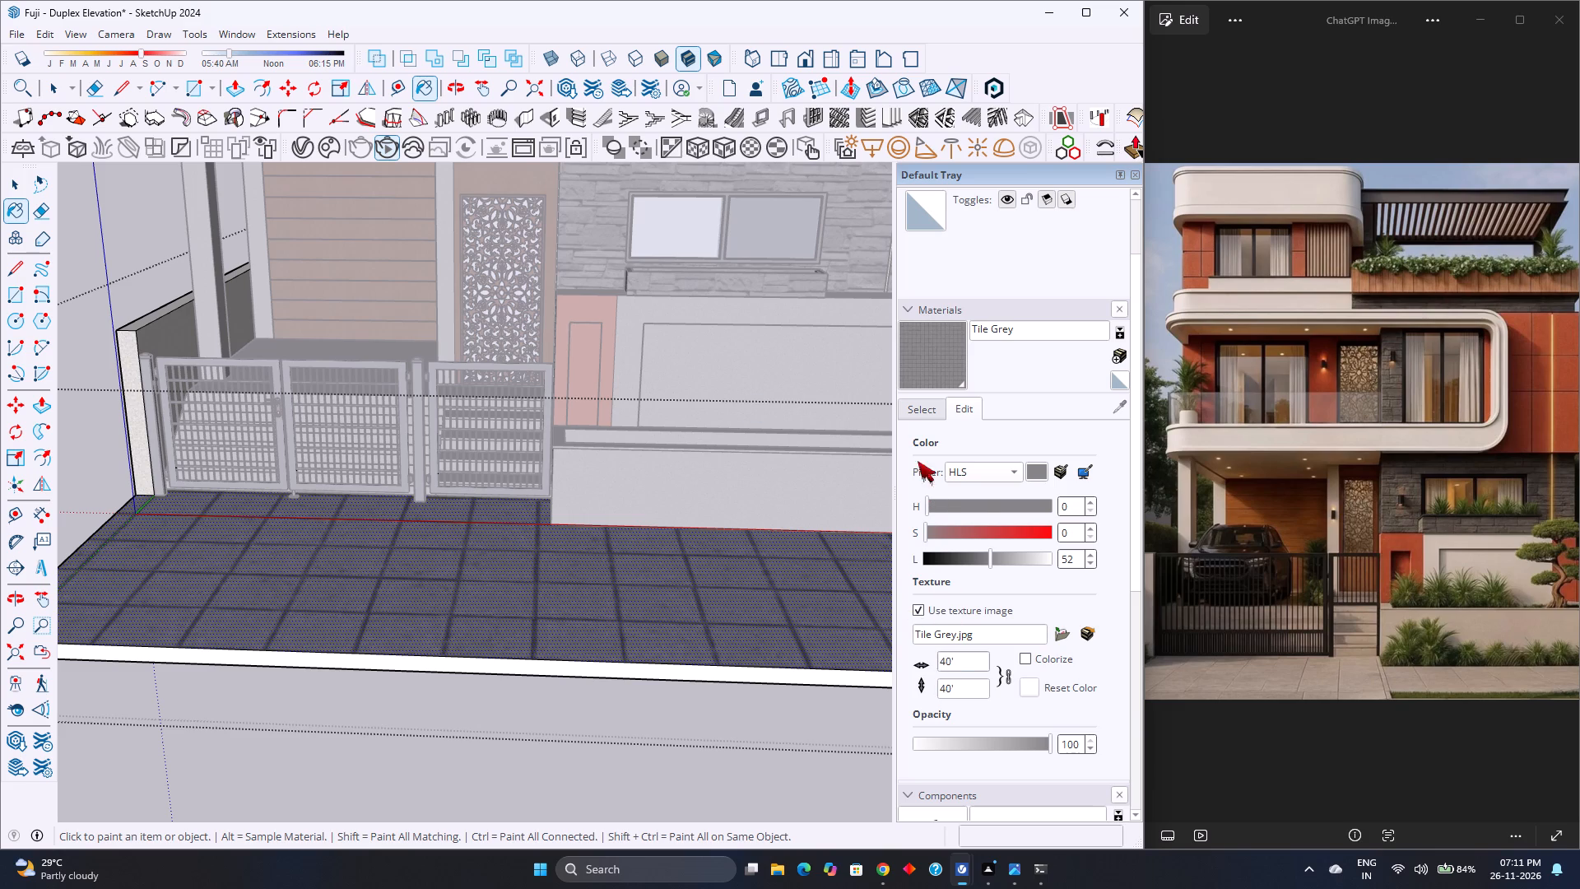
Repaint the ground's top face in front of the gate with White Square Tile.
{"action": "left_click", "coordinate": [922, 409]}
{"action": "left_click", "coordinate": [978, 641]}
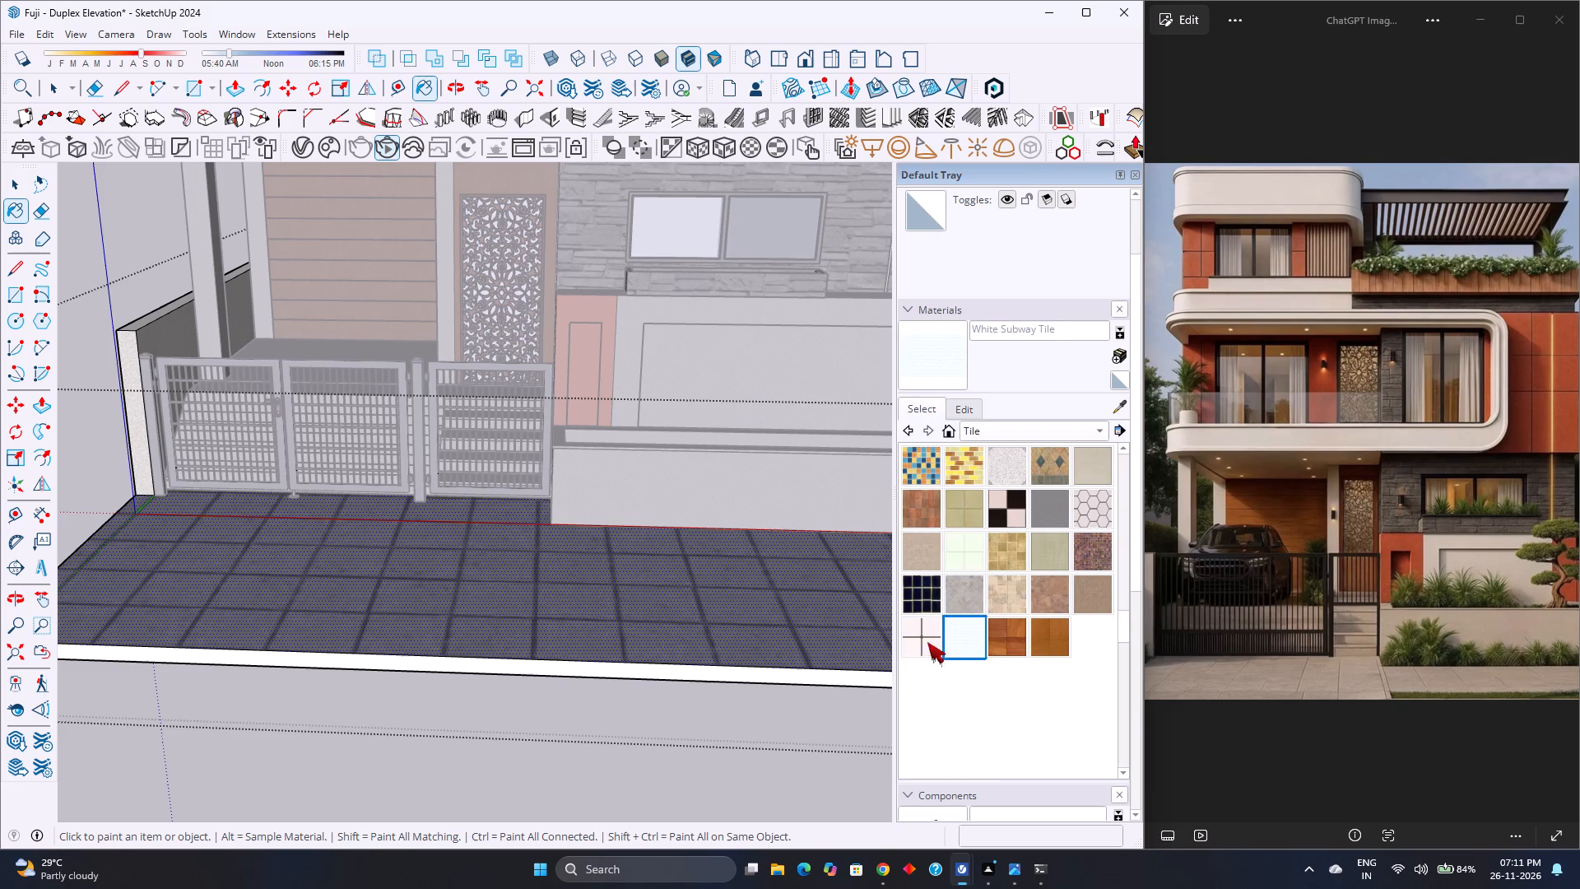
{"action": "left_click", "coordinate": [919, 641]}
{"action": "left_click", "coordinate": [676, 640]}
{"action": "scroll", "coordinate": [702, 643], "scroll_direction": "up", "scroll_amount": 5}
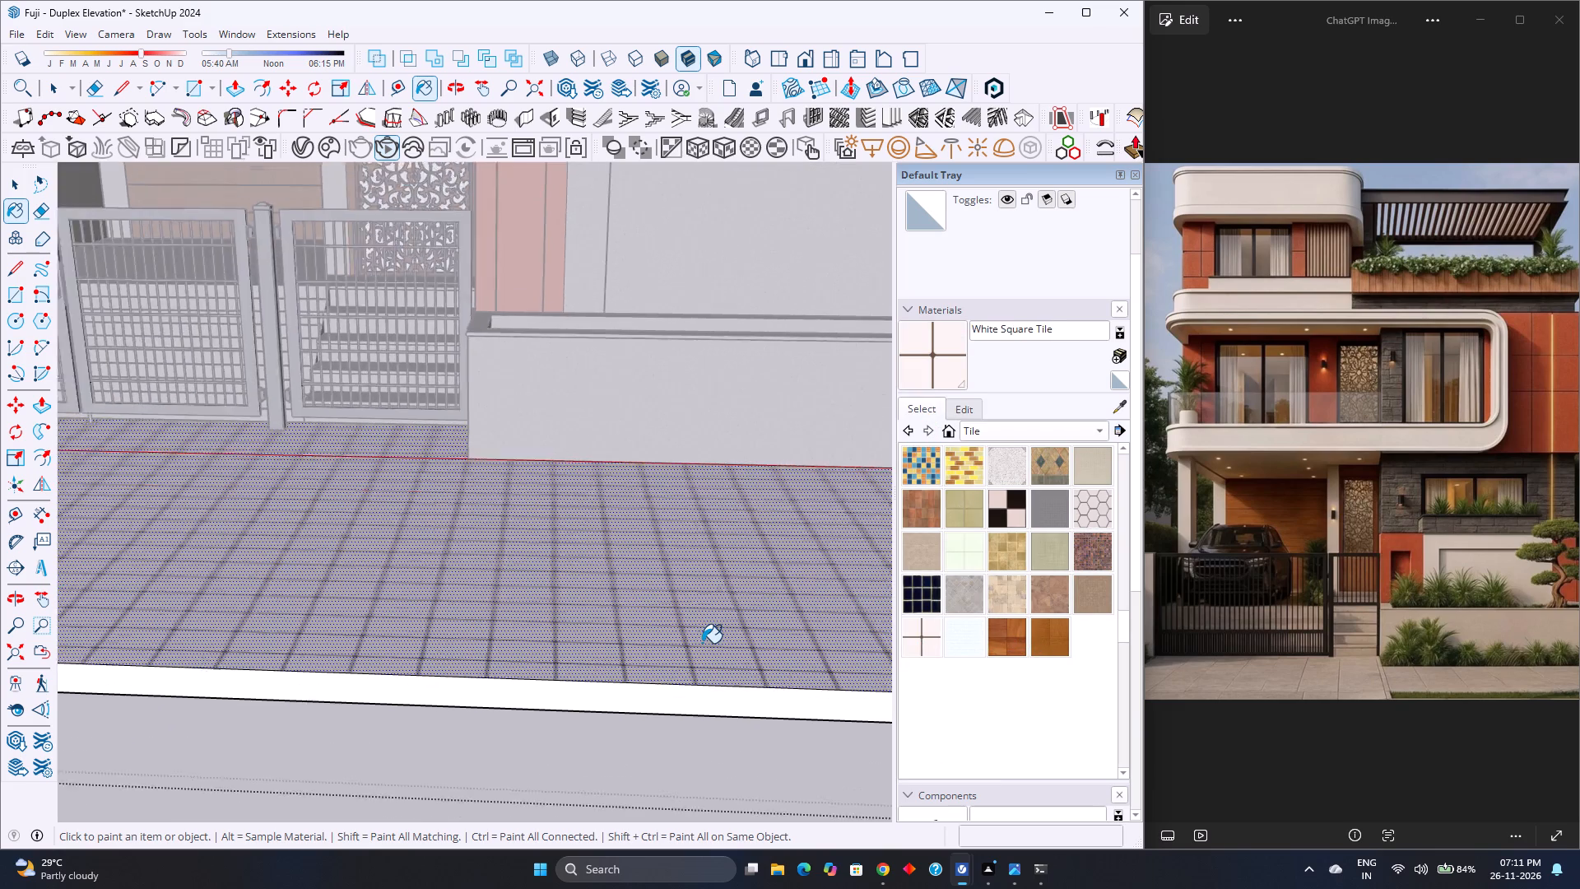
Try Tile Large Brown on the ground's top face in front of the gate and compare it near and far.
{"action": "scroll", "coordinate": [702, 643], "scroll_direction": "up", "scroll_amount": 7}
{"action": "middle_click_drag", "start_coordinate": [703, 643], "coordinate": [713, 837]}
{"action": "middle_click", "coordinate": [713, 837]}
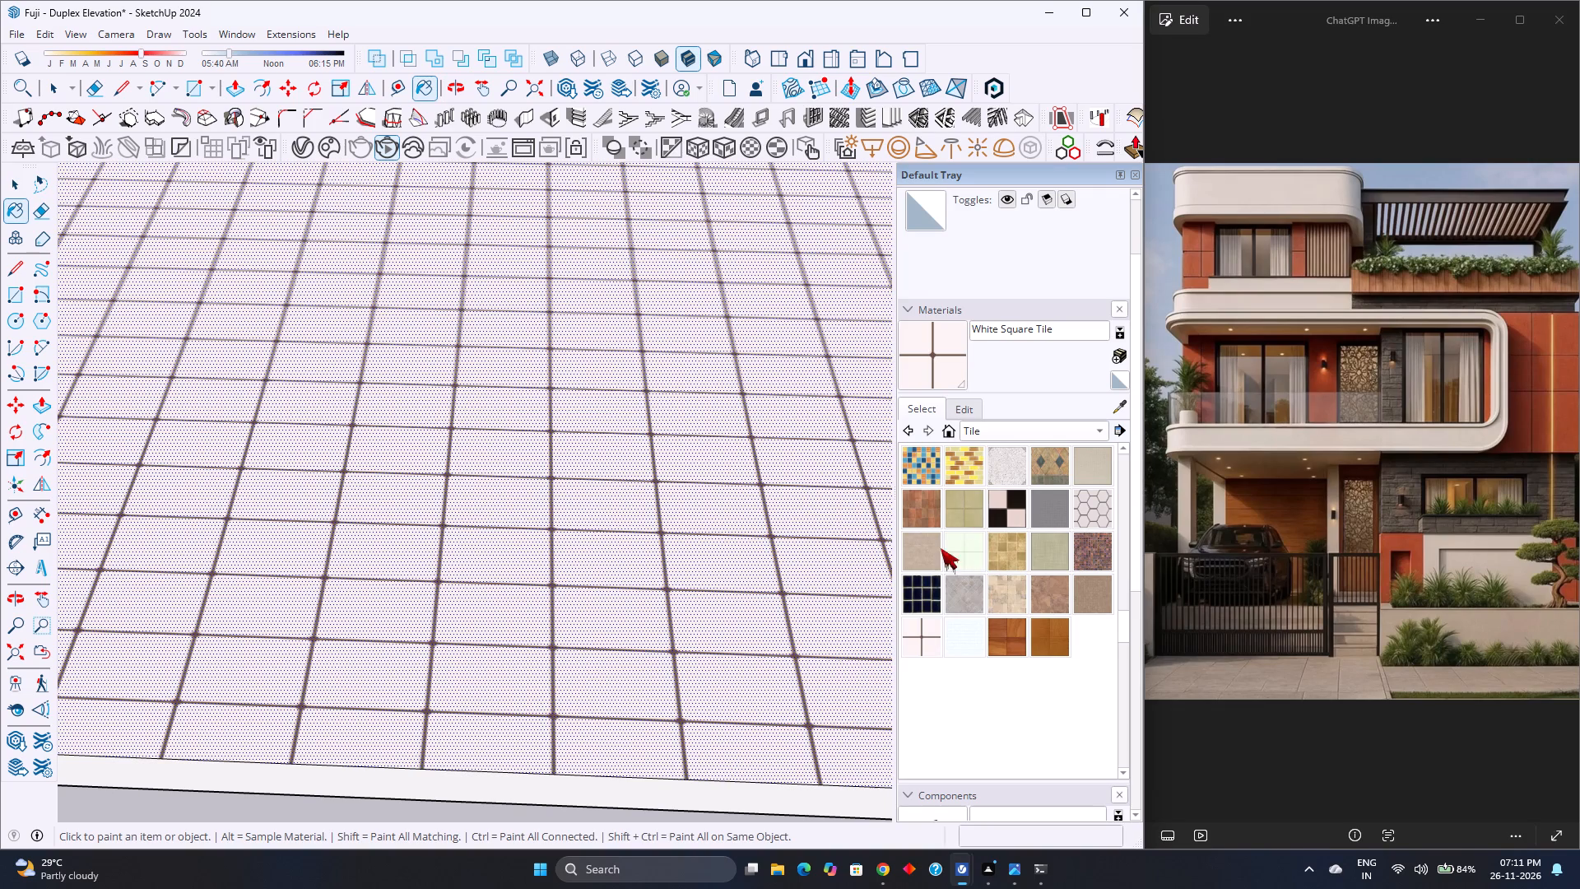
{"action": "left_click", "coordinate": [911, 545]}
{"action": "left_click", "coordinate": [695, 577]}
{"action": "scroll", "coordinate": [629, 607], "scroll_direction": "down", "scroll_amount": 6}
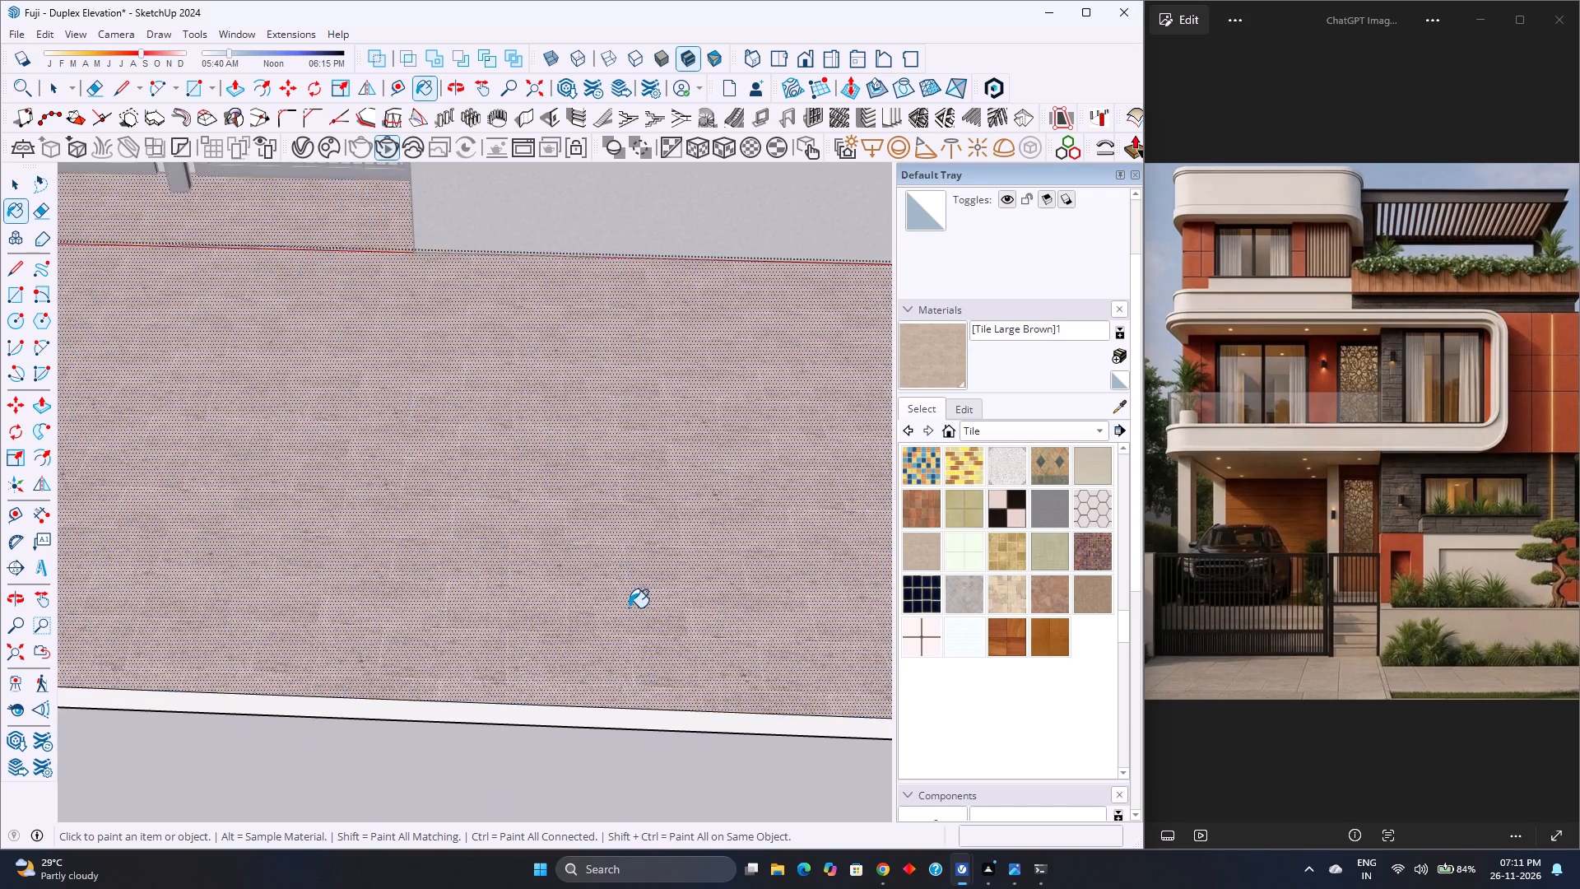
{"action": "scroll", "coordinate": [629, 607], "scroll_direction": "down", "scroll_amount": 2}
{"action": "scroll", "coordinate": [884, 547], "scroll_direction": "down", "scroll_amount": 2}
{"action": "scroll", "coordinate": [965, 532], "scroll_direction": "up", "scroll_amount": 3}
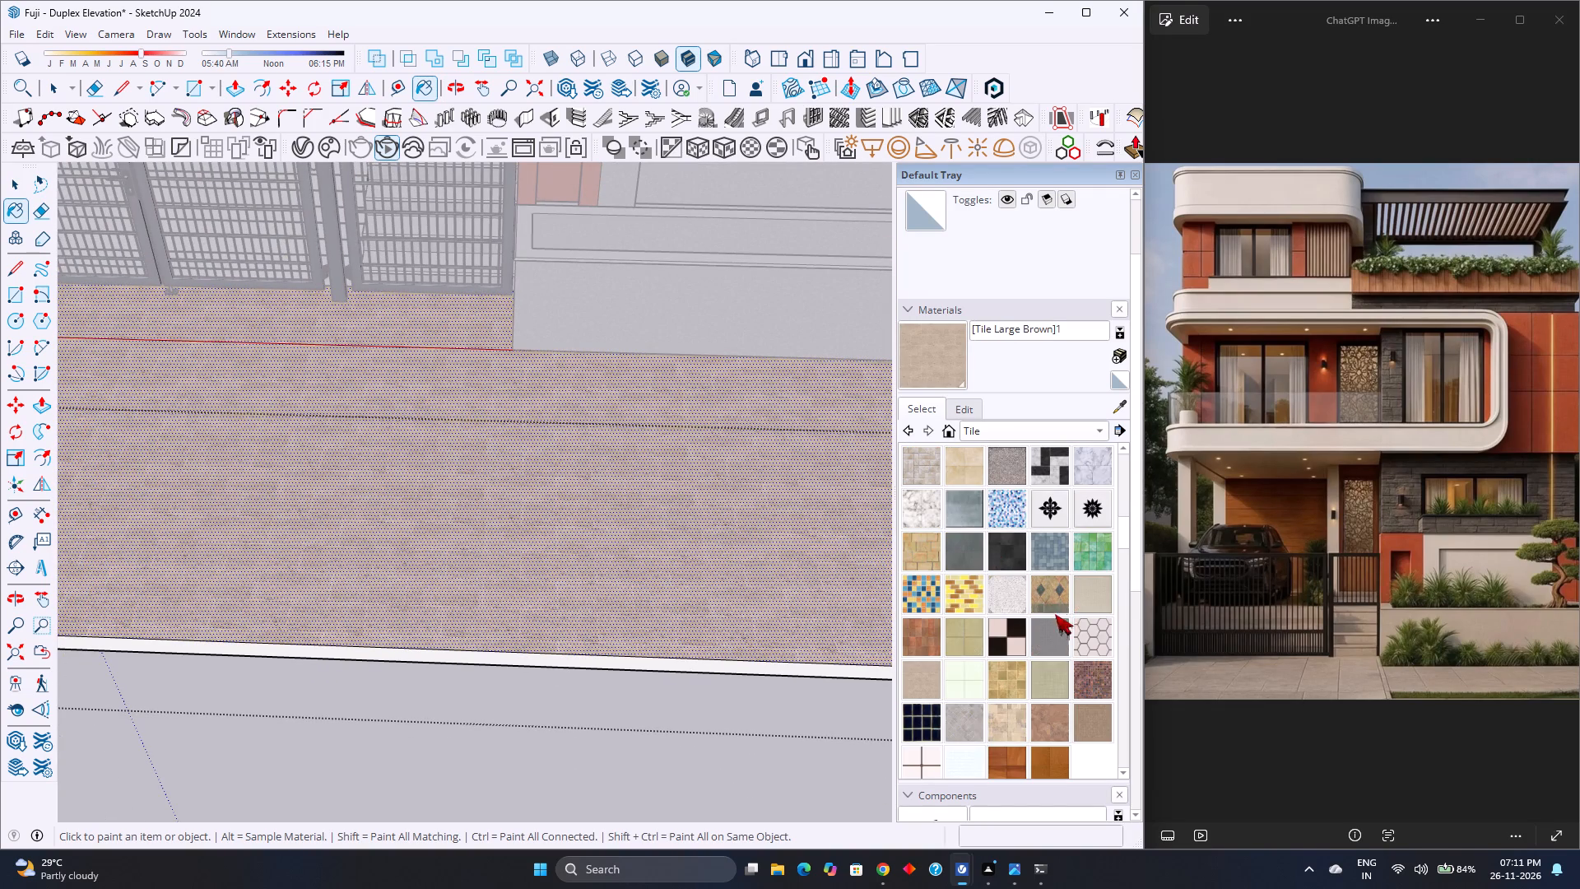
Look through the tile materials, including Terrazzo Tile Accent, Slate and Tile Canvas, and paint the ground's top face with Granite Tile.
{"action": "left_click", "coordinate": [1061, 646]}
{"action": "left_click", "coordinate": [1003, 593]}
{"action": "left_click", "coordinate": [973, 561]}
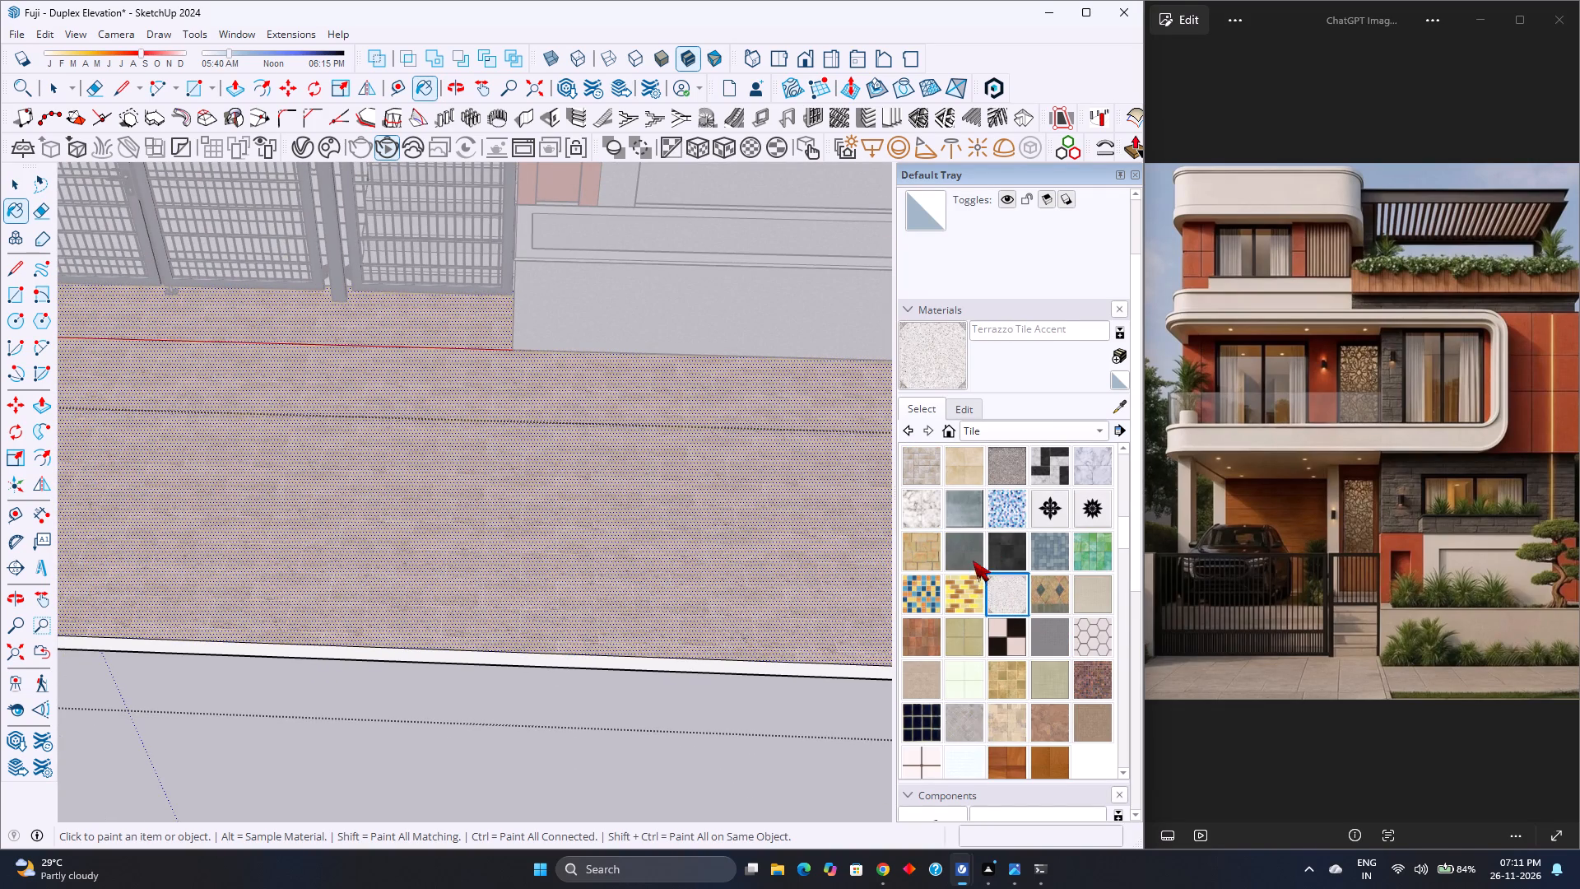
{"action": "scroll", "coordinate": [789, 553], "scroll_direction": "up", "scroll_amount": 2}
{"action": "scroll", "coordinate": [789, 553], "scroll_direction": "down", "scroll_amount": 4}
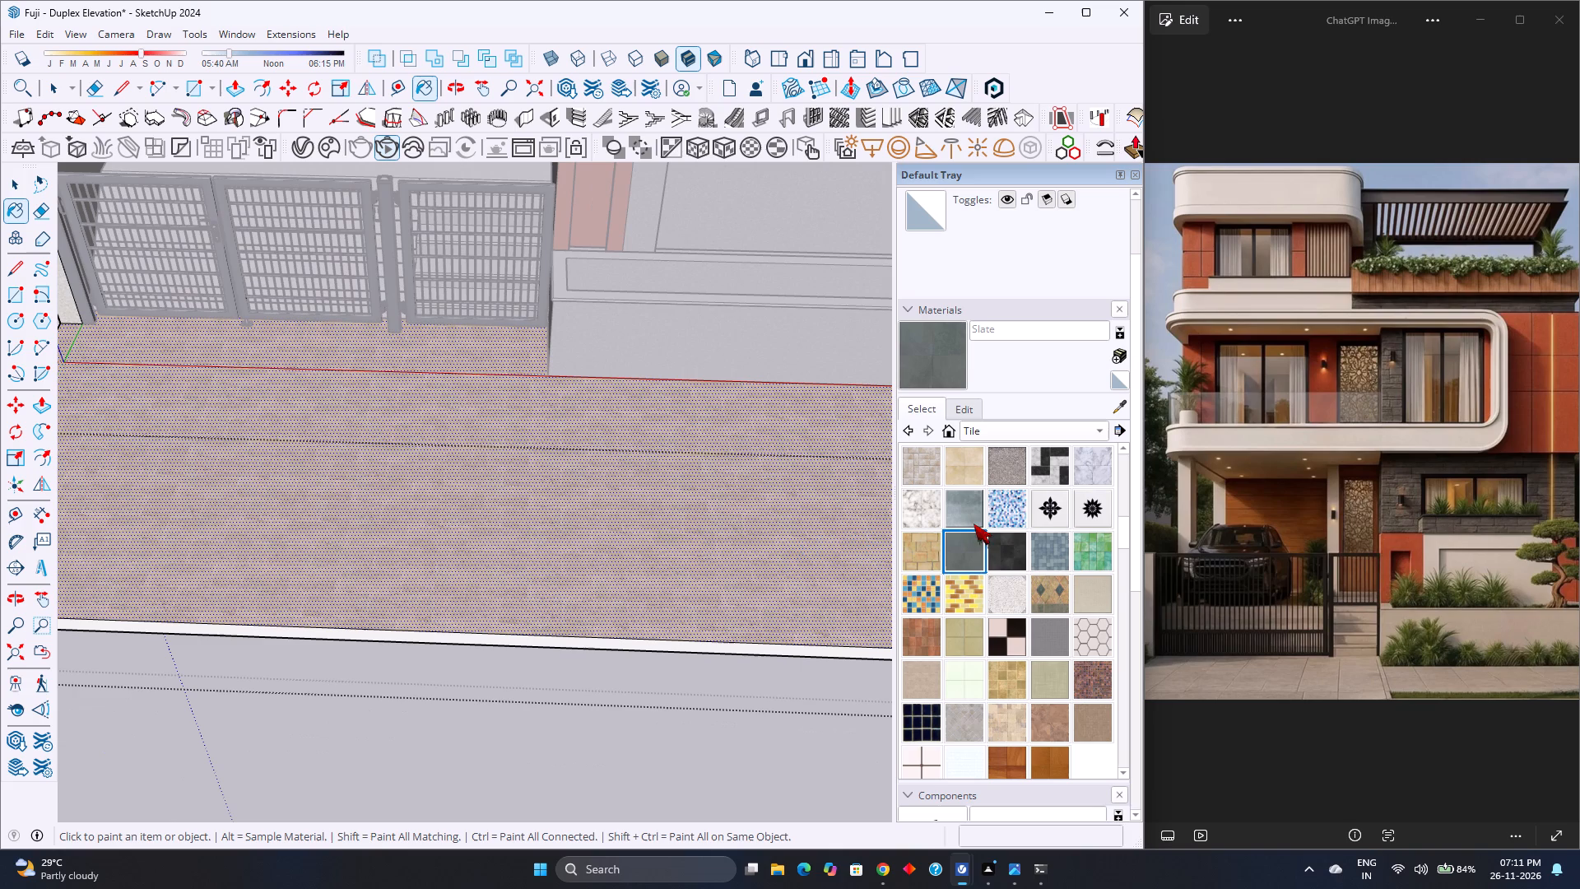
{"action": "left_click", "coordinate": [1097, 588]}
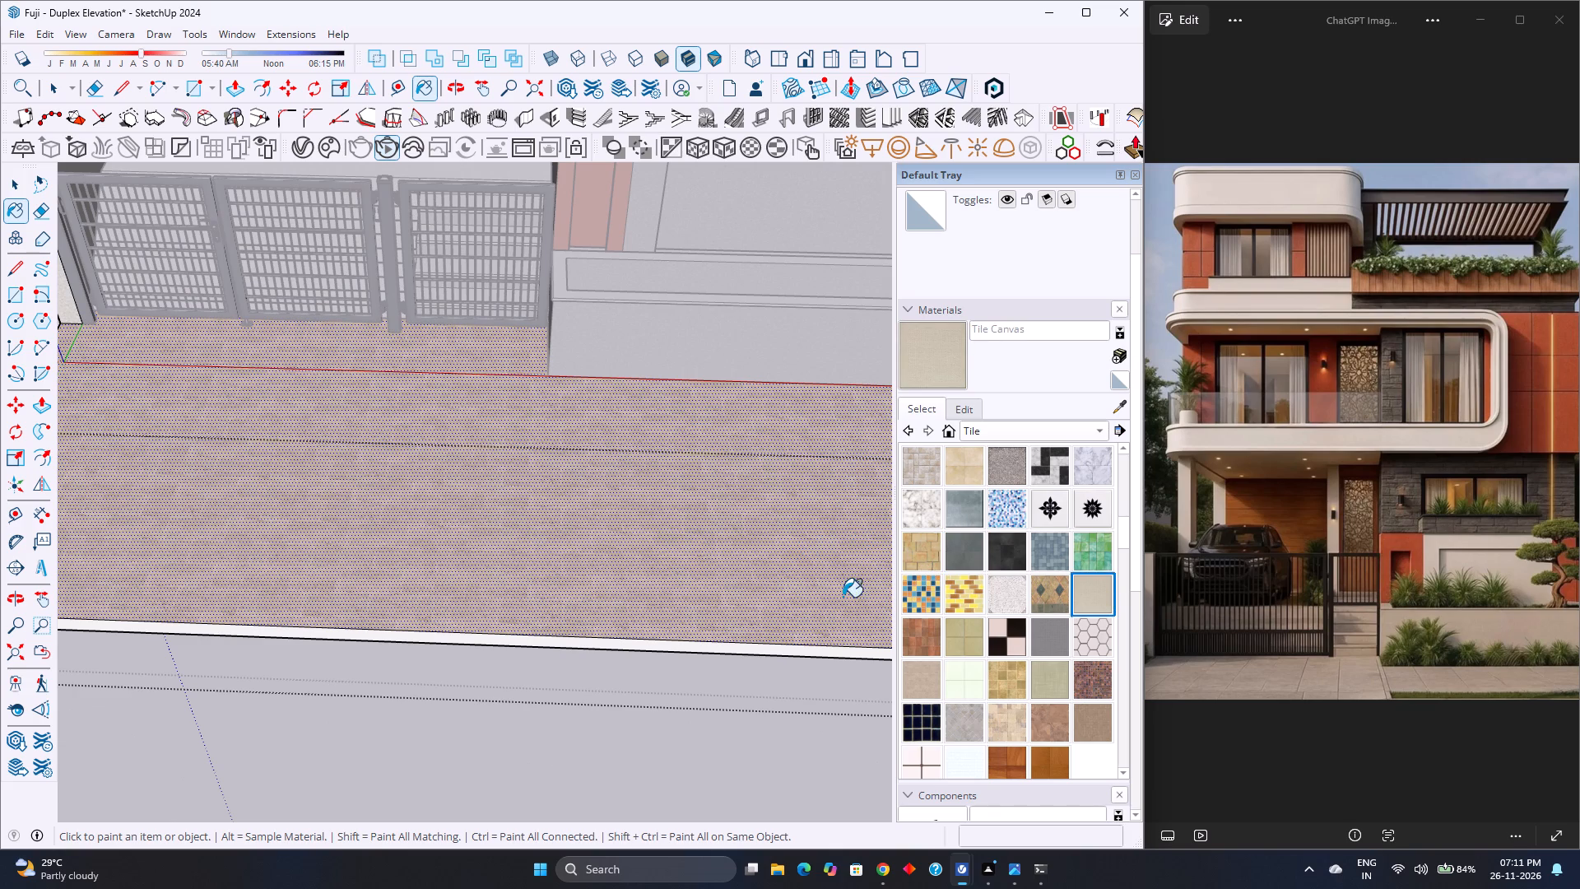
{"action": "left_click", "coordinate": [1057, 597]}
{"action": "scroll", "coordinate": [1032, 571], "scroll_direction": "up", "scroll_amount": 2}
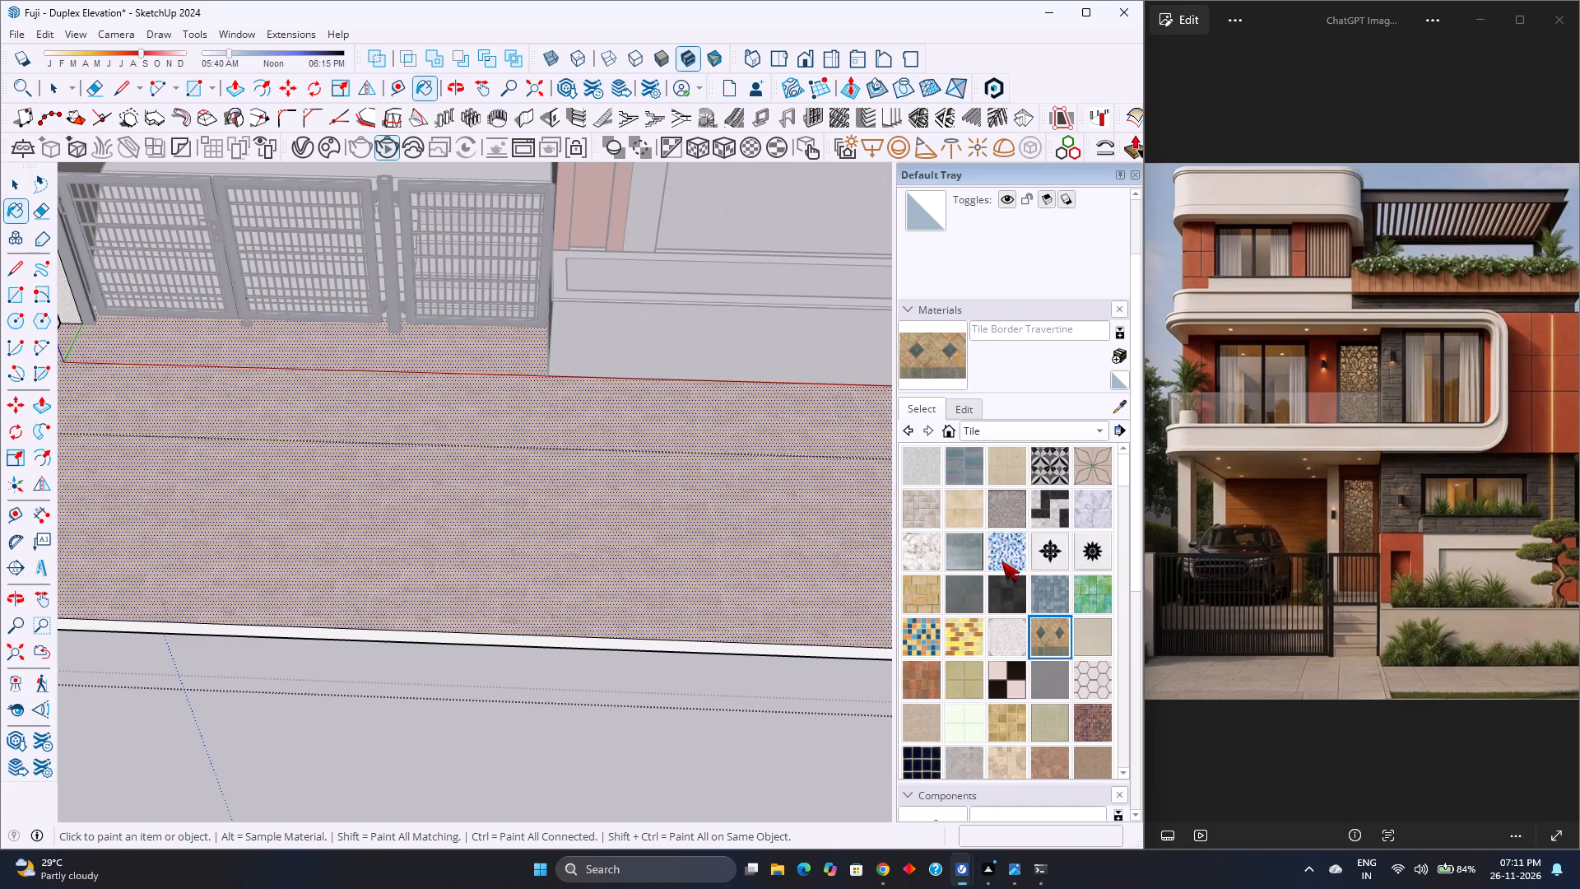
{"action": "scroll", "coordinate": [1007, 561], "scroll_direction": "up", "scroll_amount": 3}
{"action": "left_click", "coordinate": [1006, 521]}
{"action": "left_click", "coordinate": [723, 582]}
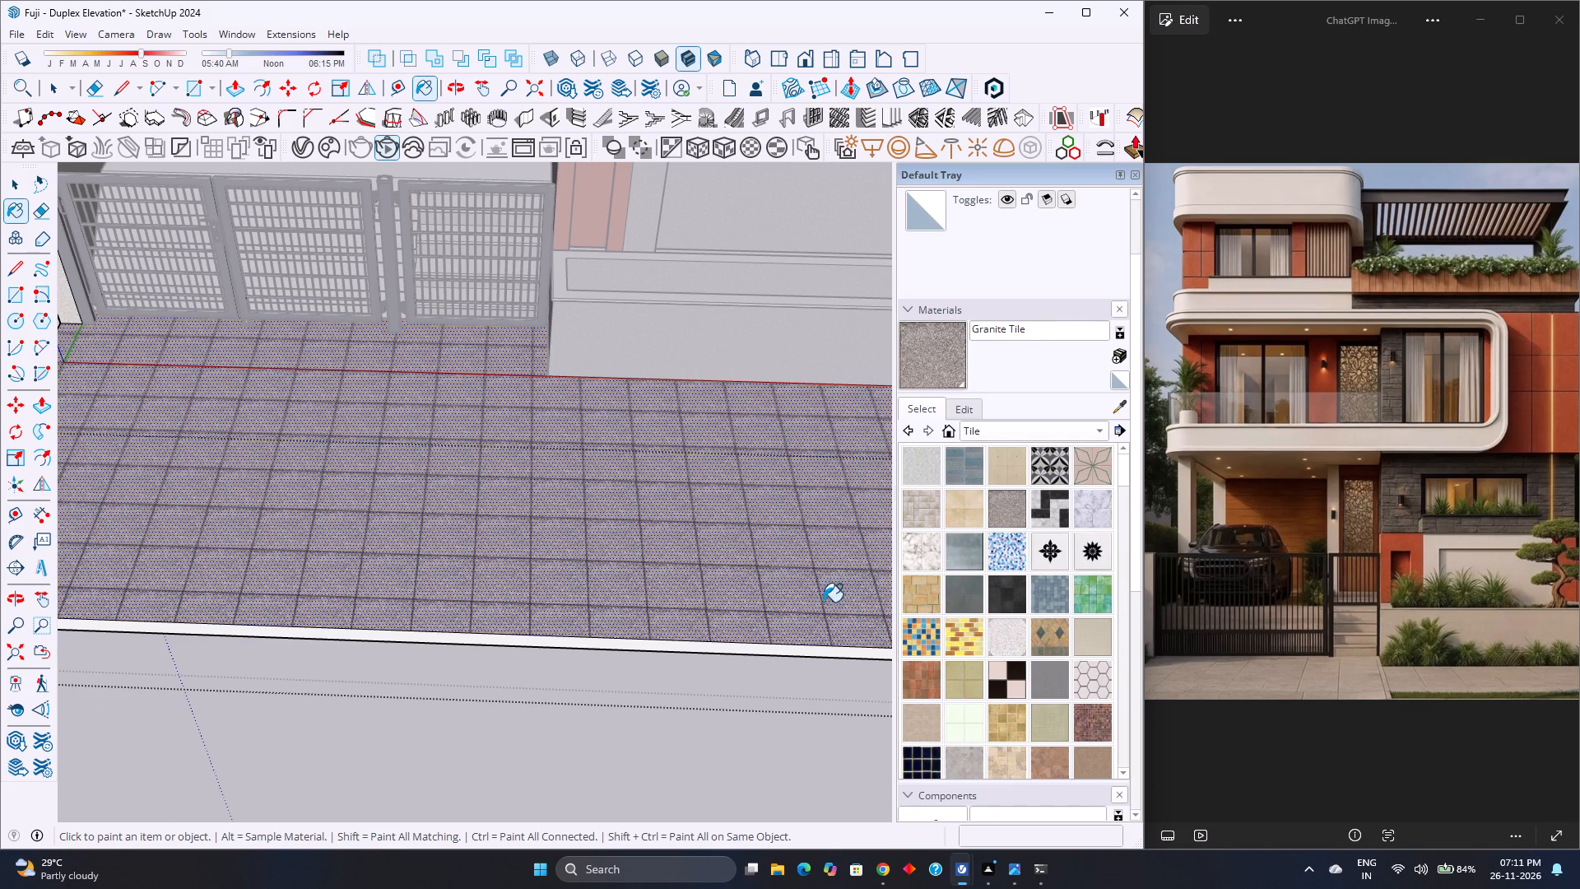
Reduce the Granite Tile material's colour saturation to 2.
{"action": "left_click", "coordinate": [966, 405]}
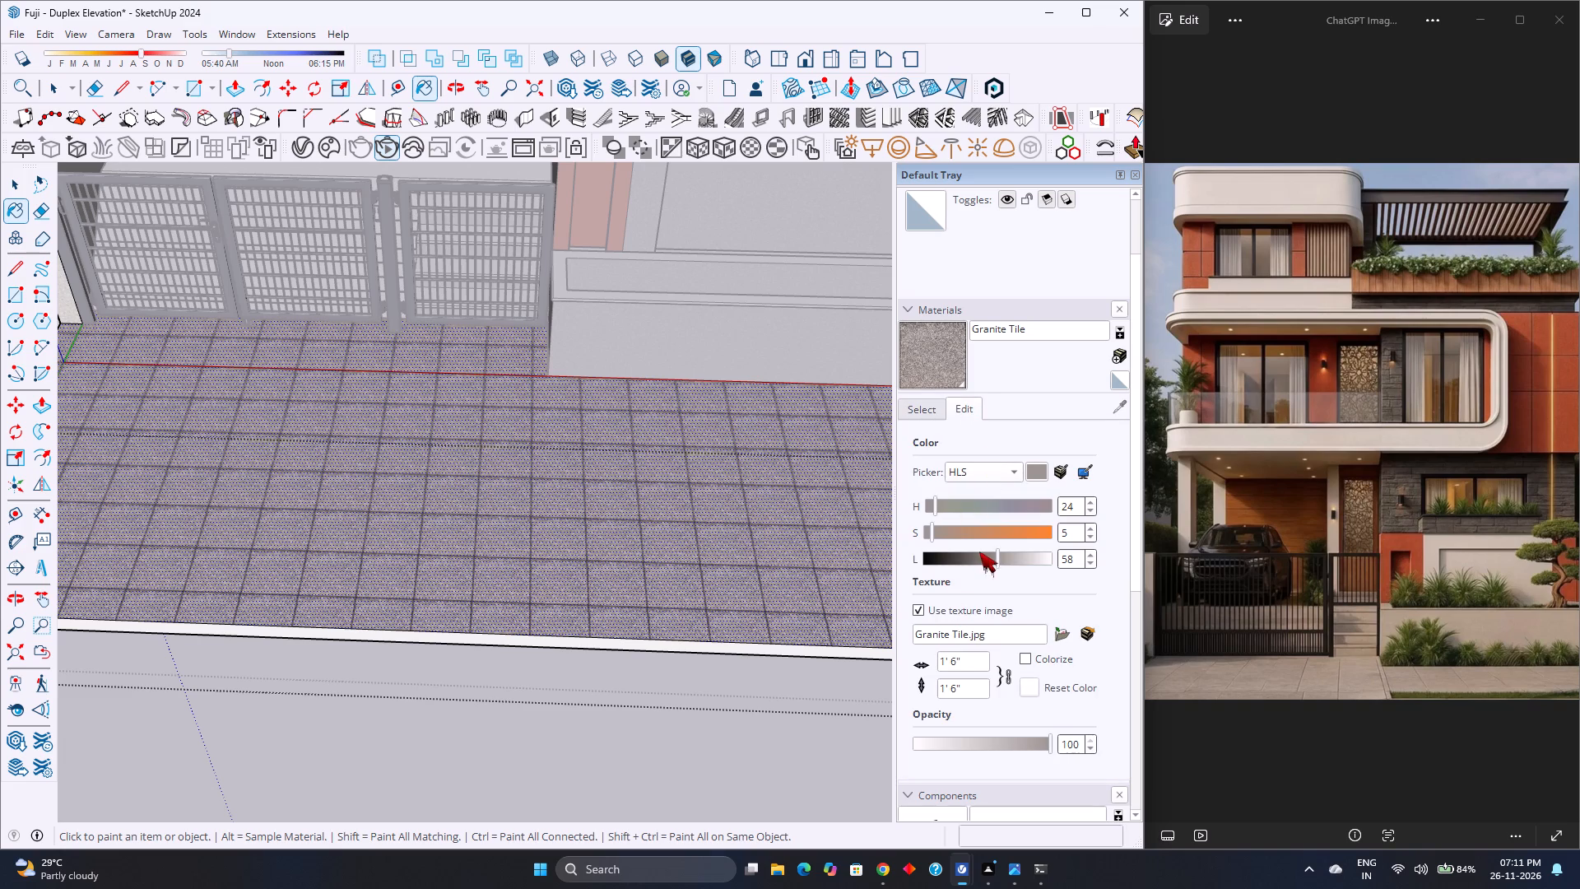
{"action": "left_click", "coordinate": [931, 532]}
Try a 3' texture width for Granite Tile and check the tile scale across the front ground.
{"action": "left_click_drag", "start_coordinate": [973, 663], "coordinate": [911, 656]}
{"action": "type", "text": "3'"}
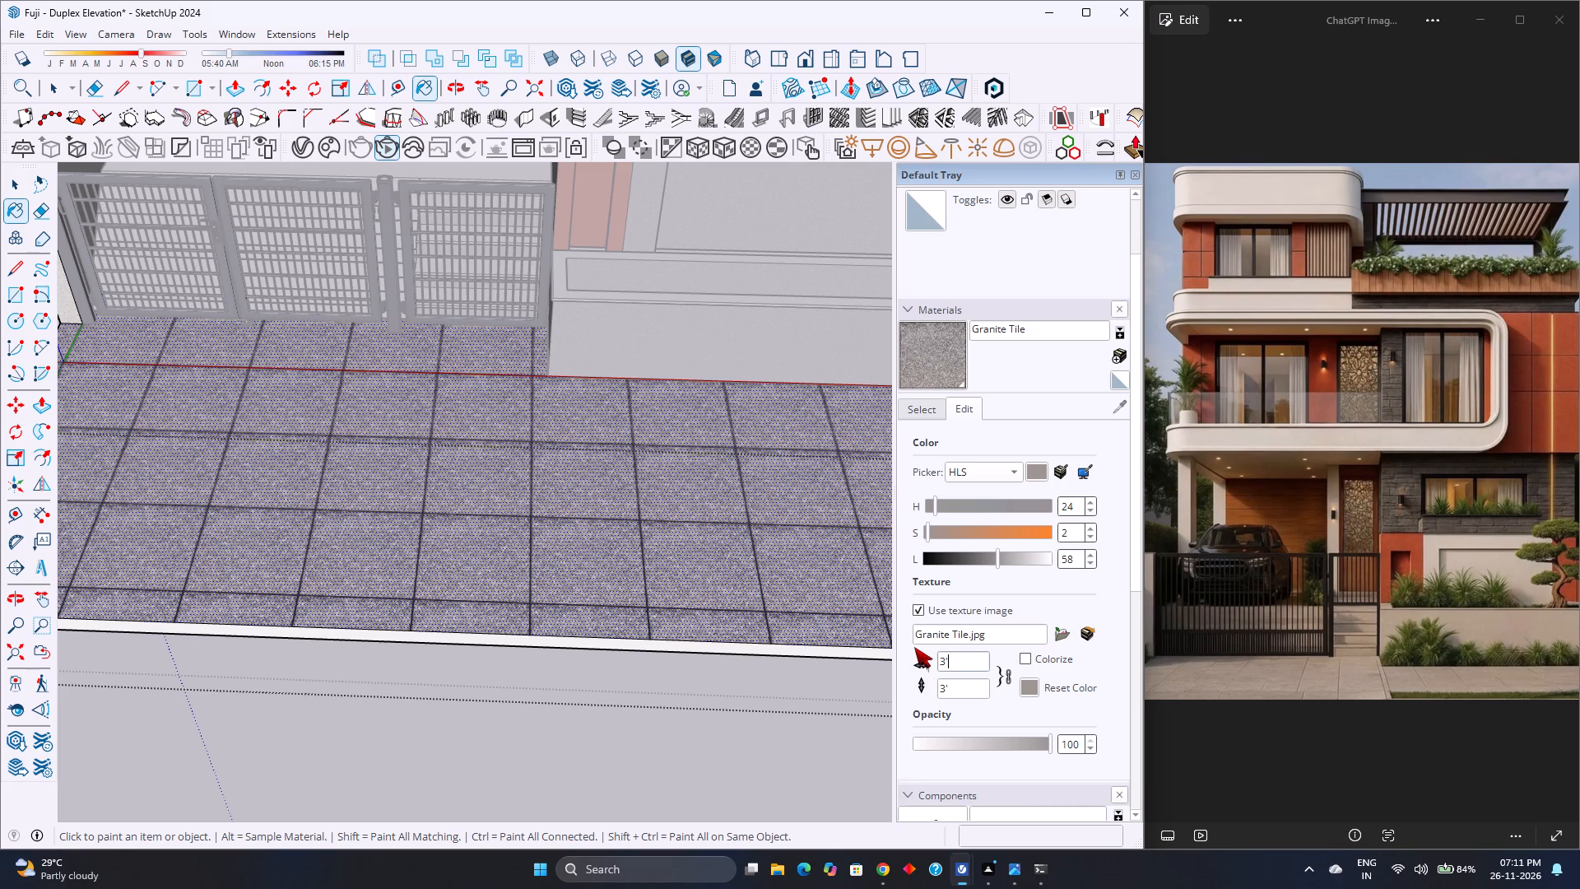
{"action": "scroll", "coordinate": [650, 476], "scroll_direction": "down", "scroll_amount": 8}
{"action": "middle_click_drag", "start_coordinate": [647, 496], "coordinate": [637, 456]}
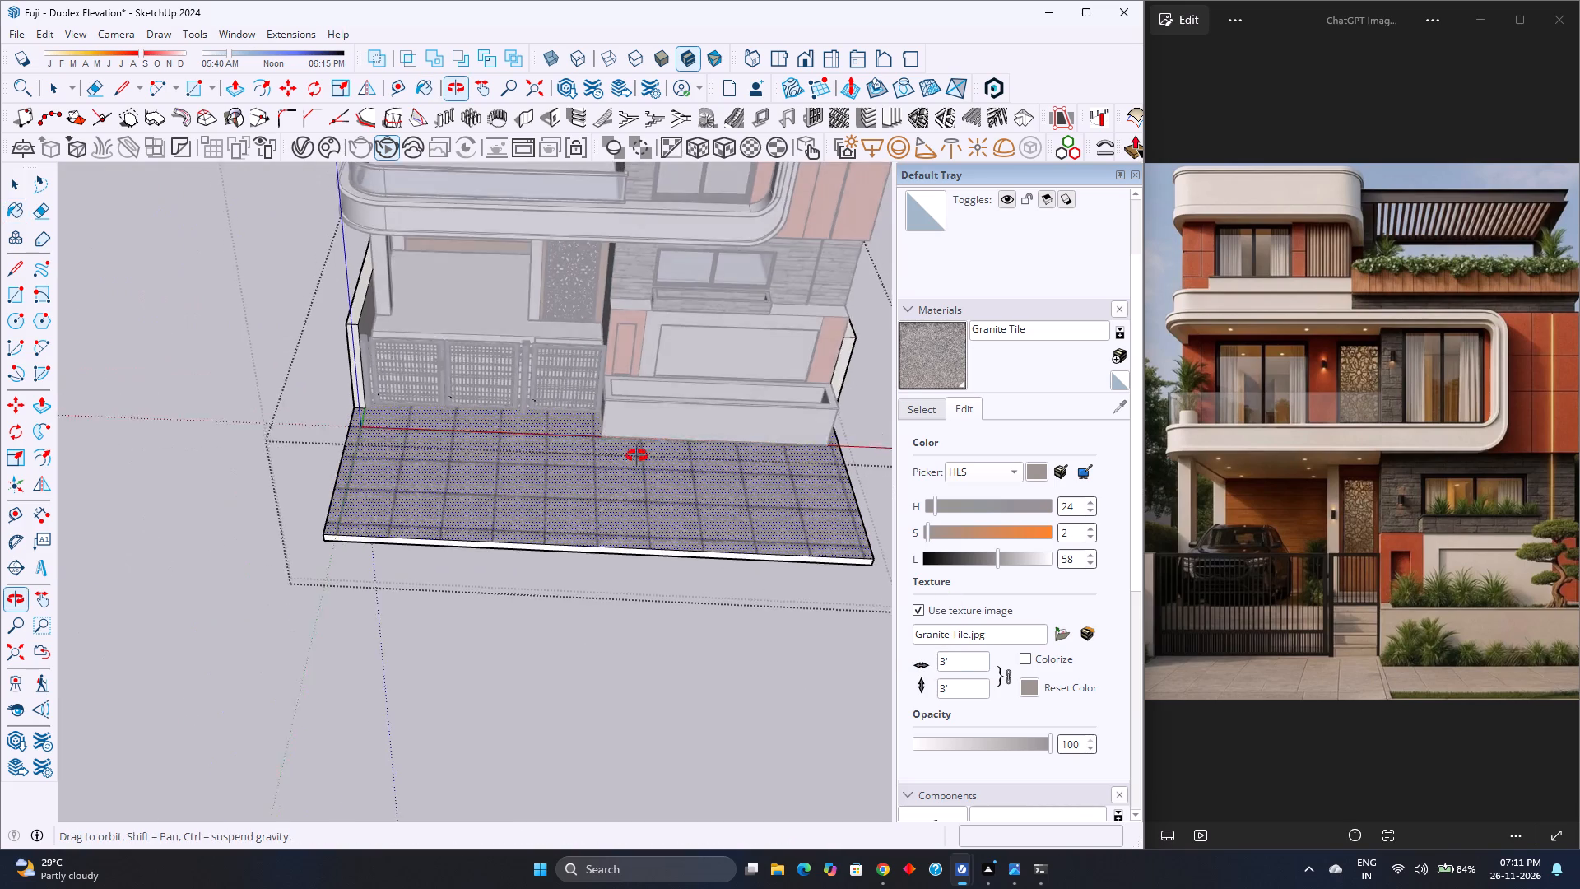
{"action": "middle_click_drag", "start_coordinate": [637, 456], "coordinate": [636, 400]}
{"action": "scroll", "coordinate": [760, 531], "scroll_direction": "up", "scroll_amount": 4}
Set the Granite Tile texture width to 2' 6", trying 2' first, and apply it to the ground's top face.
{"action": "left_click", "coordinate": [943, 659]}
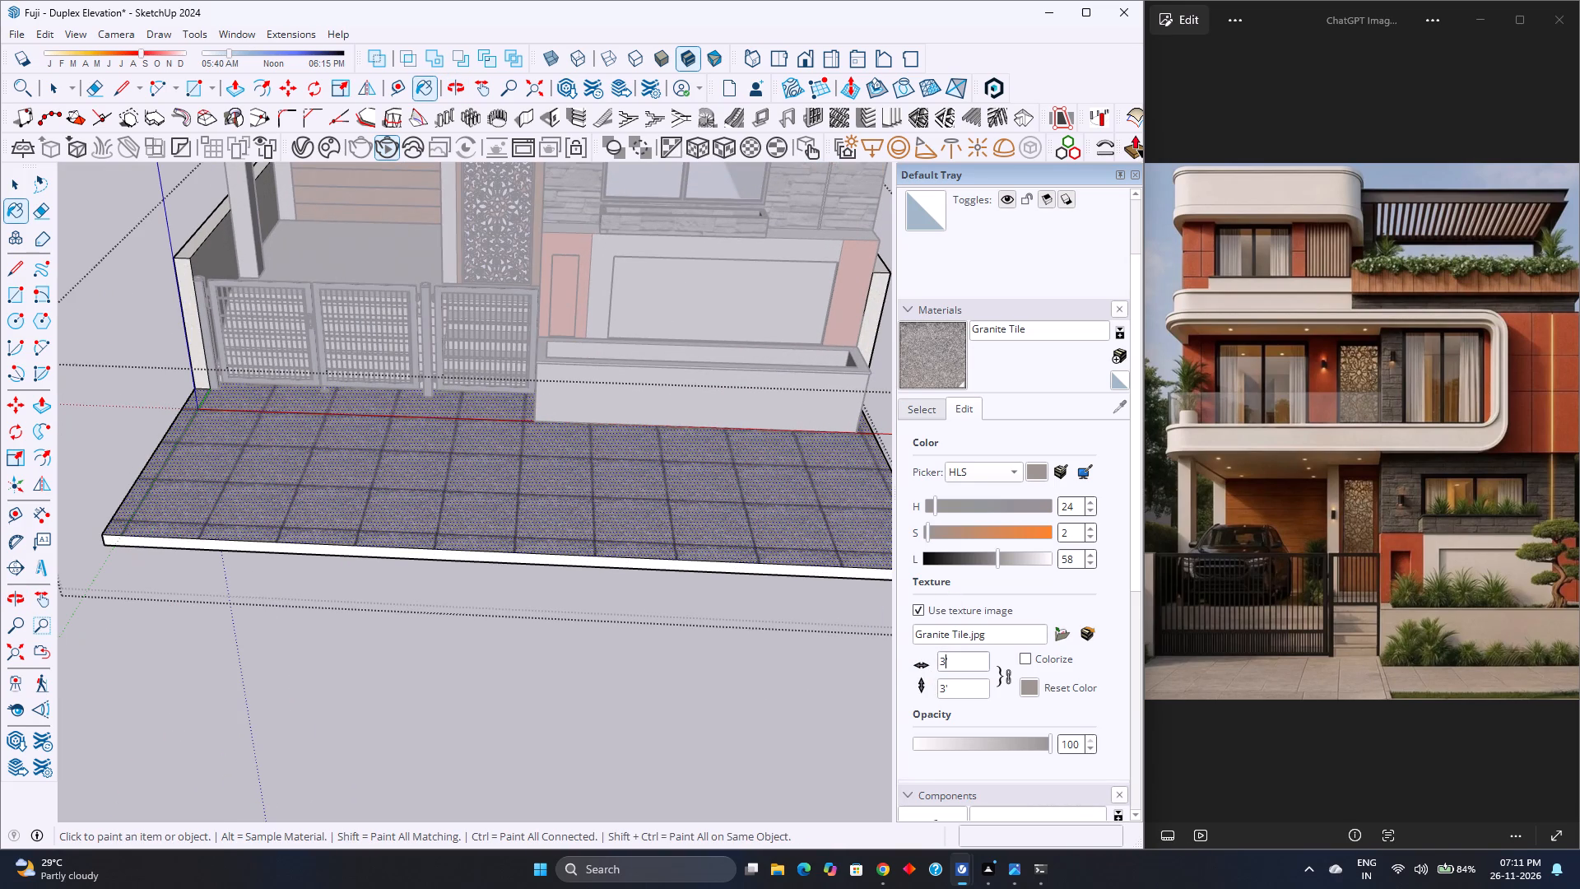
{"action": "key", "text": "BackSpace"}
{"action": "key", "text": "2"}
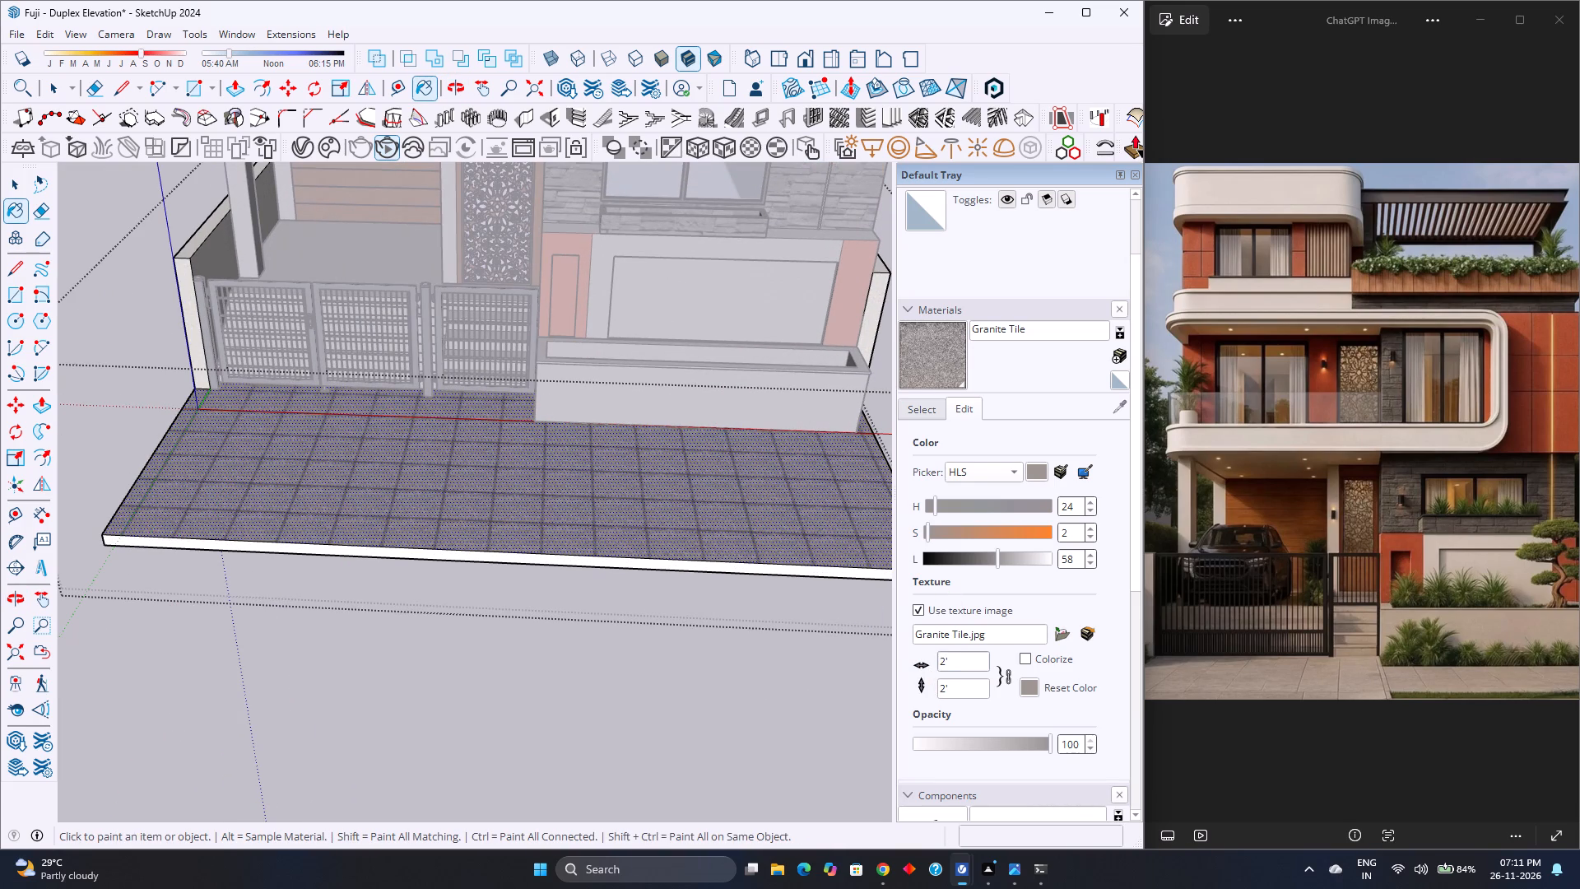
{"action": "key", "text": "Right"}
{"action": "key", "text": "6"}
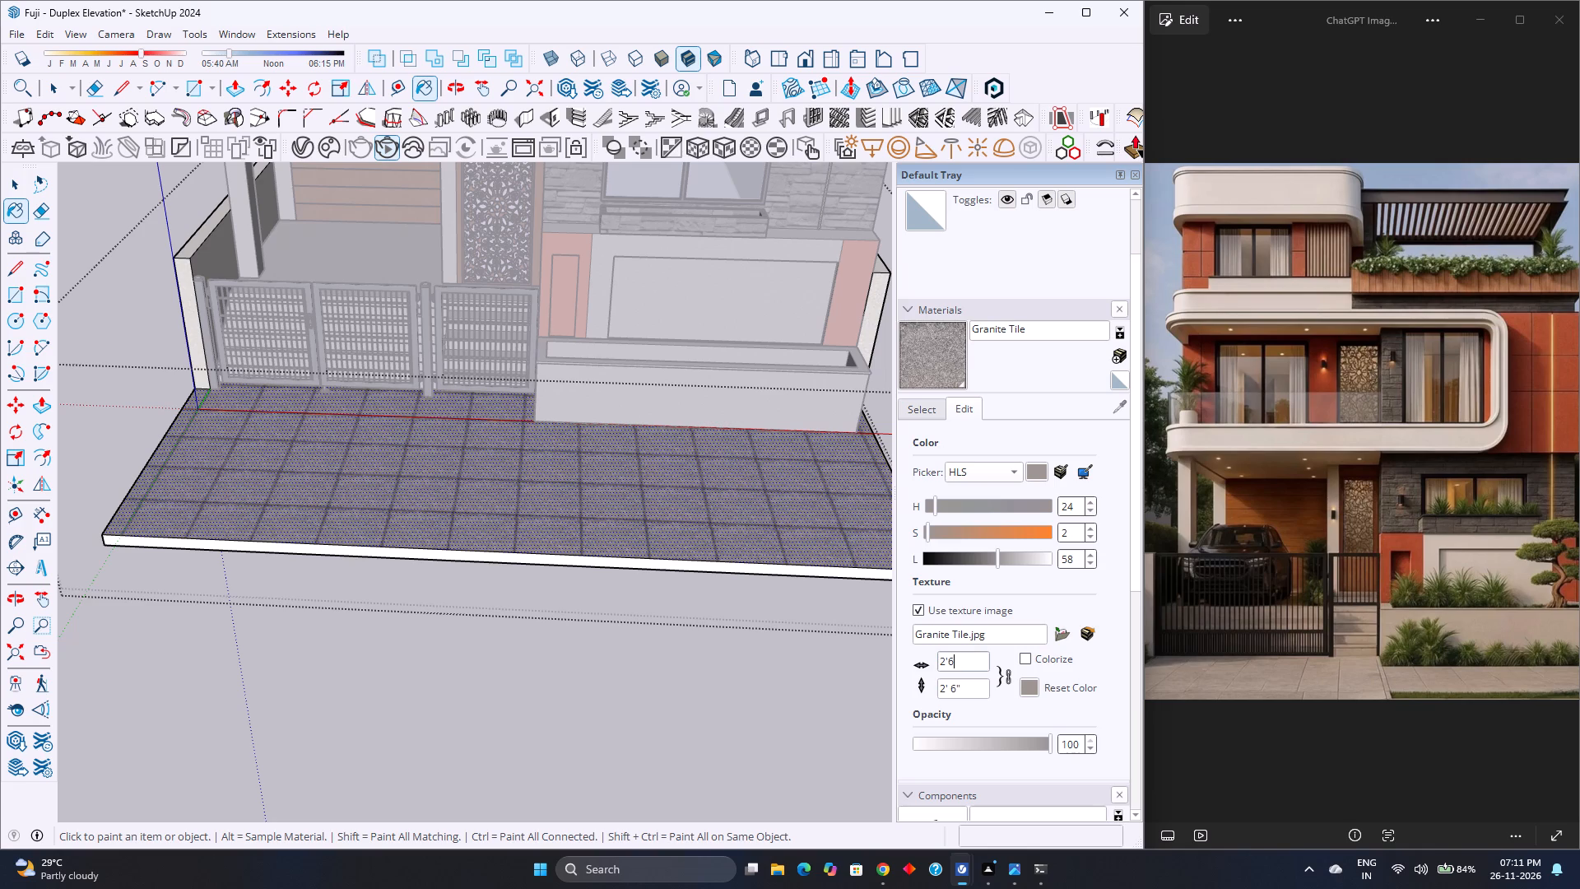
{"action": "key", "text": "shift+quotedbl"}
{"action": "key", "text": "Return"}
{"action": "left_click", "coordinate": [747, 524]}
{"action": "key", "text": "space"}
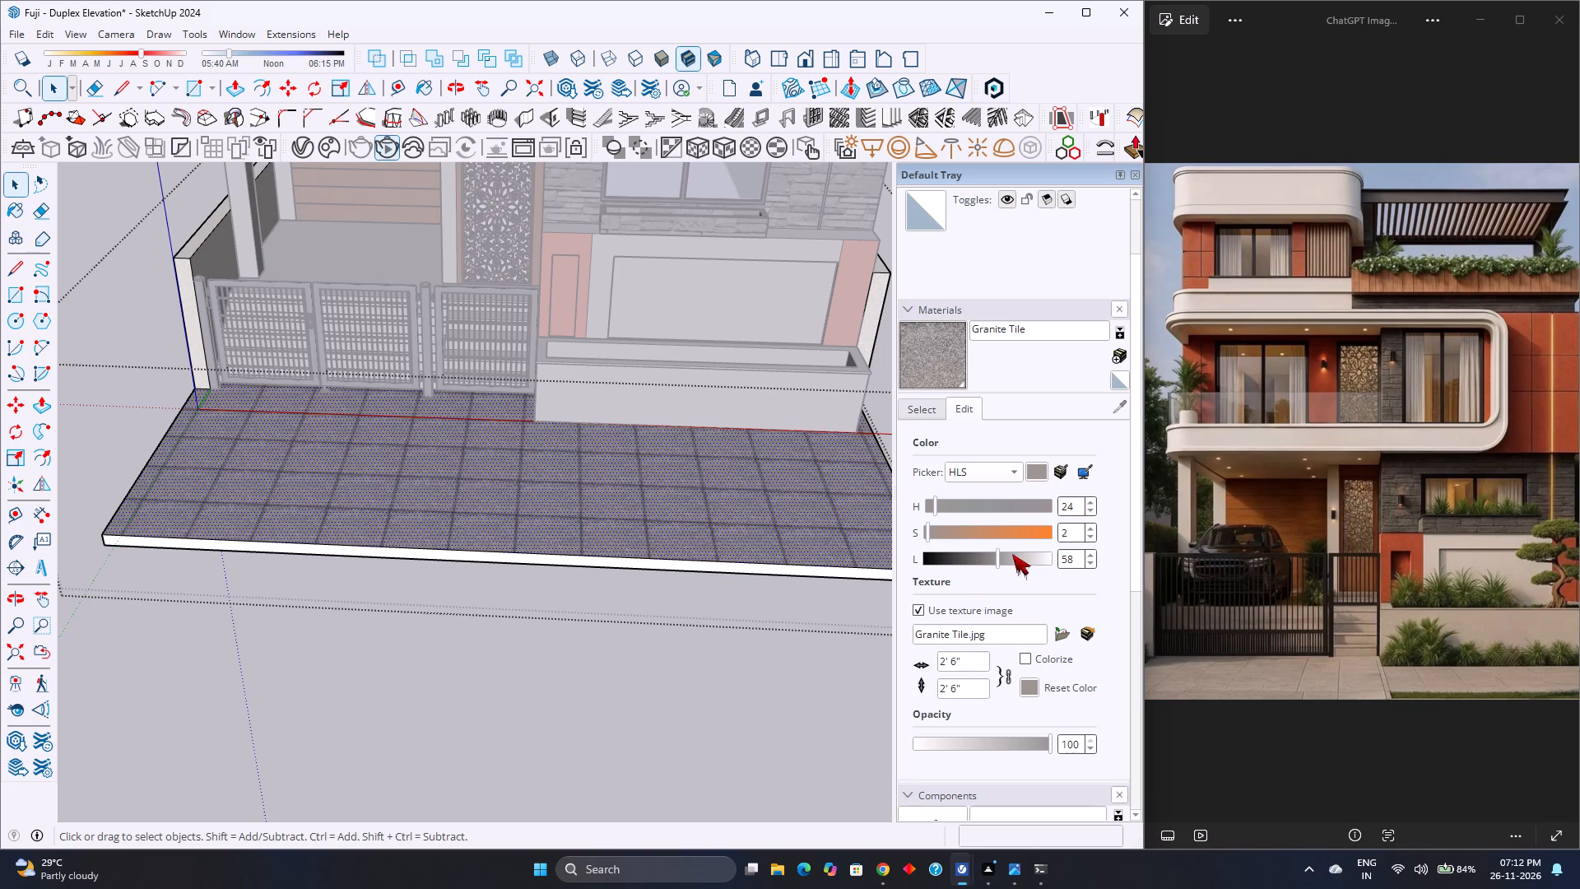
Lighten Granite Tile to a lightness of 71 and leave the ground group to see the whole model.
{"action": "left_click_drag", "start_coordinate": [1000, 560], "coordinate": [1014, 560]}
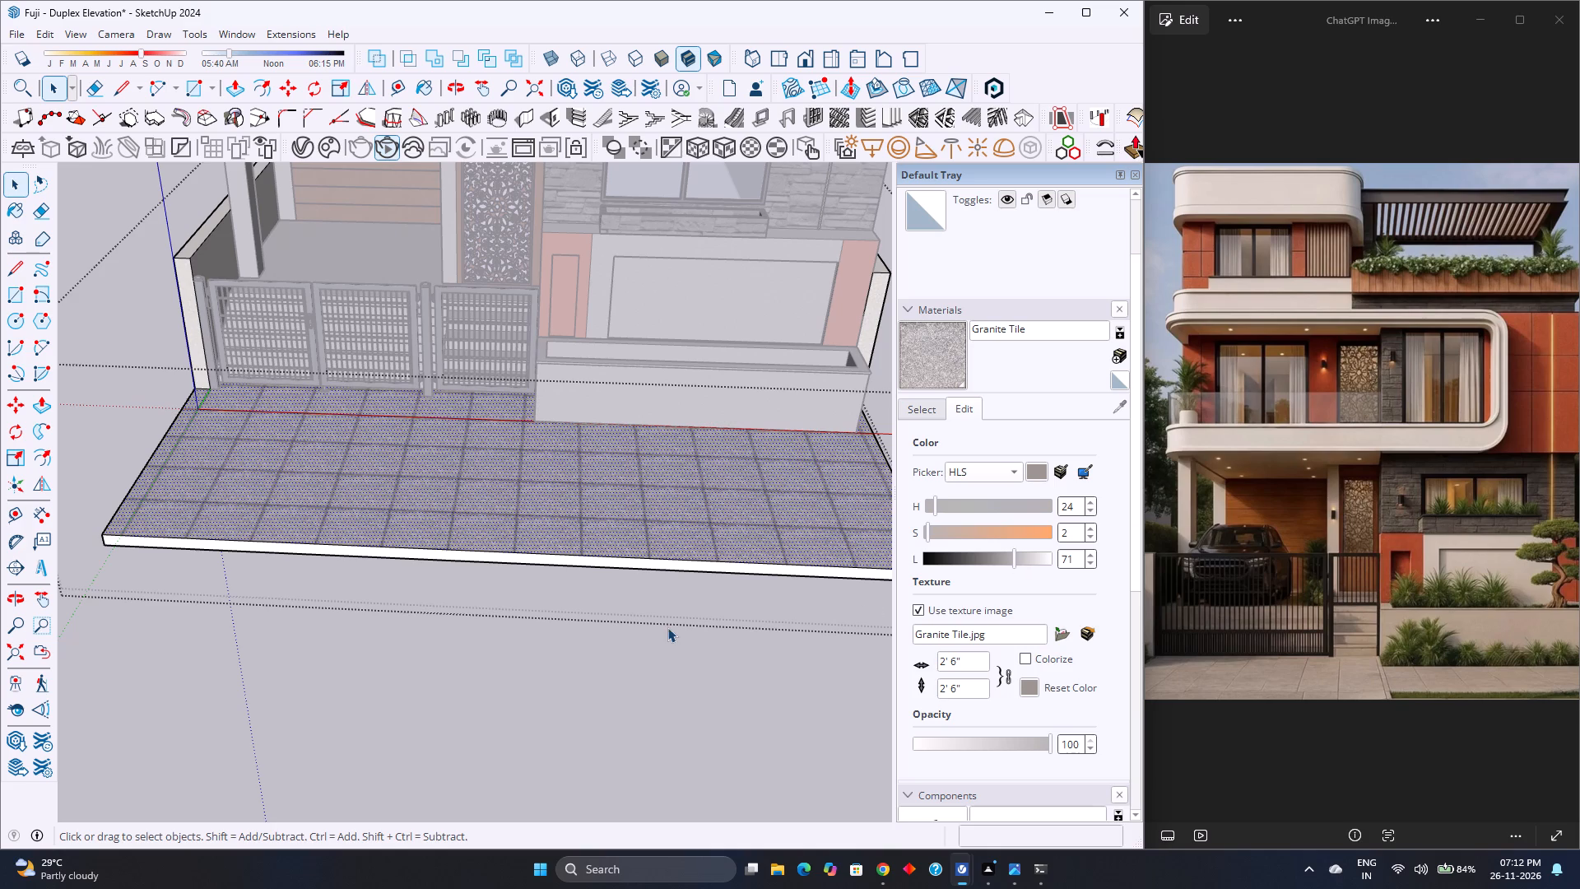
{"action": "left_click", "coordinate": [667, 627]}
{"action": "scroll", "coordinate": [667, 627], "scroll_direction": "down", "scroll_amount": 10}
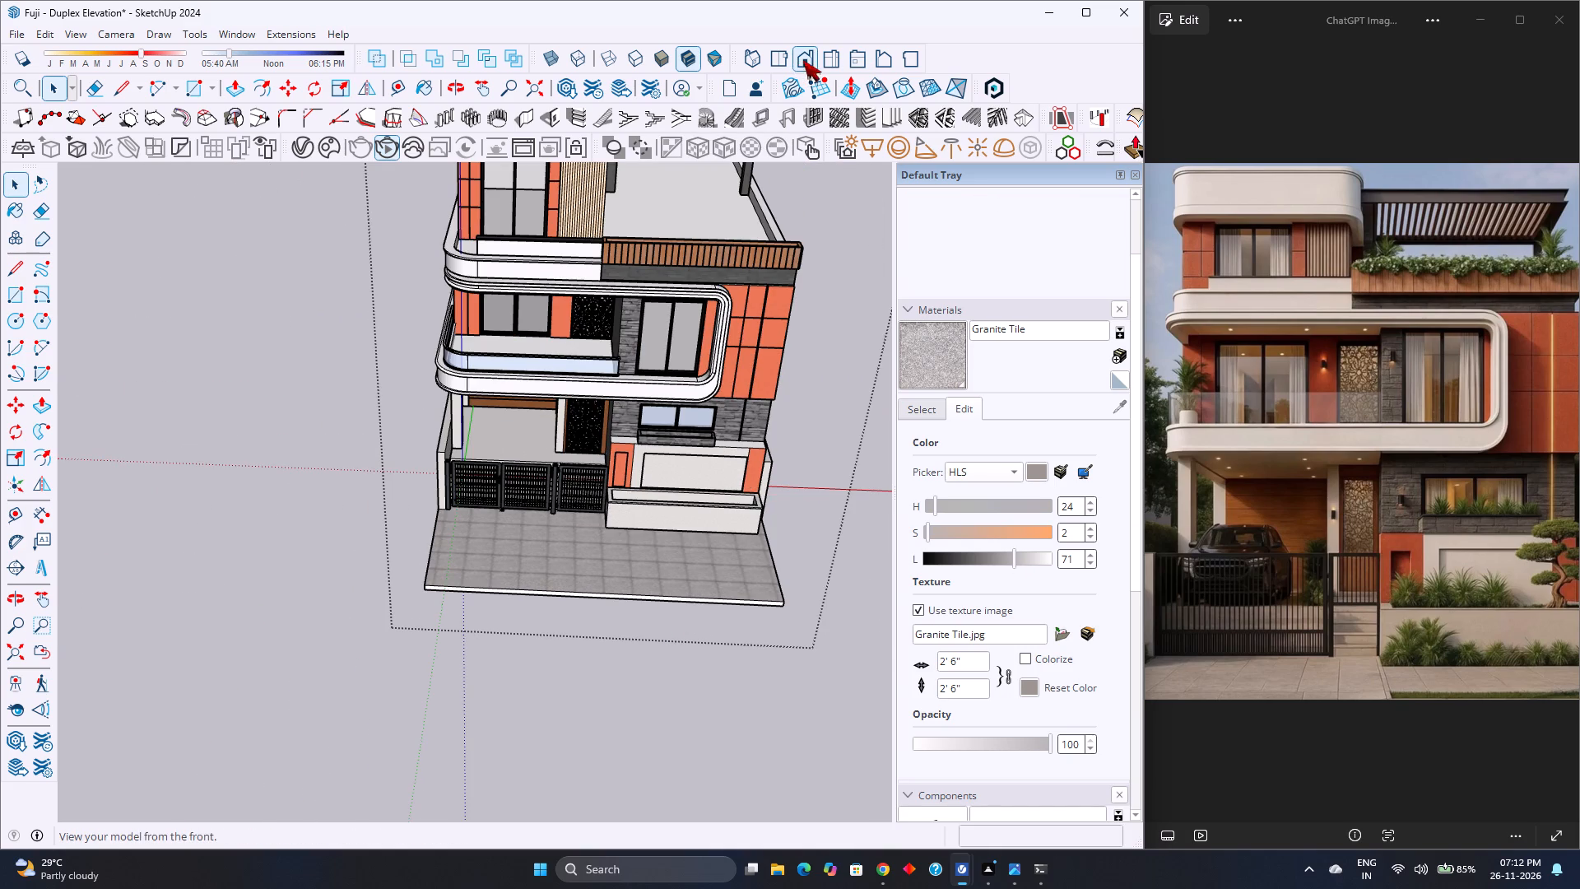
Show the duplex elevation from the front and save the model.
{"action": "left_click", "coordinate": [803, 59]}
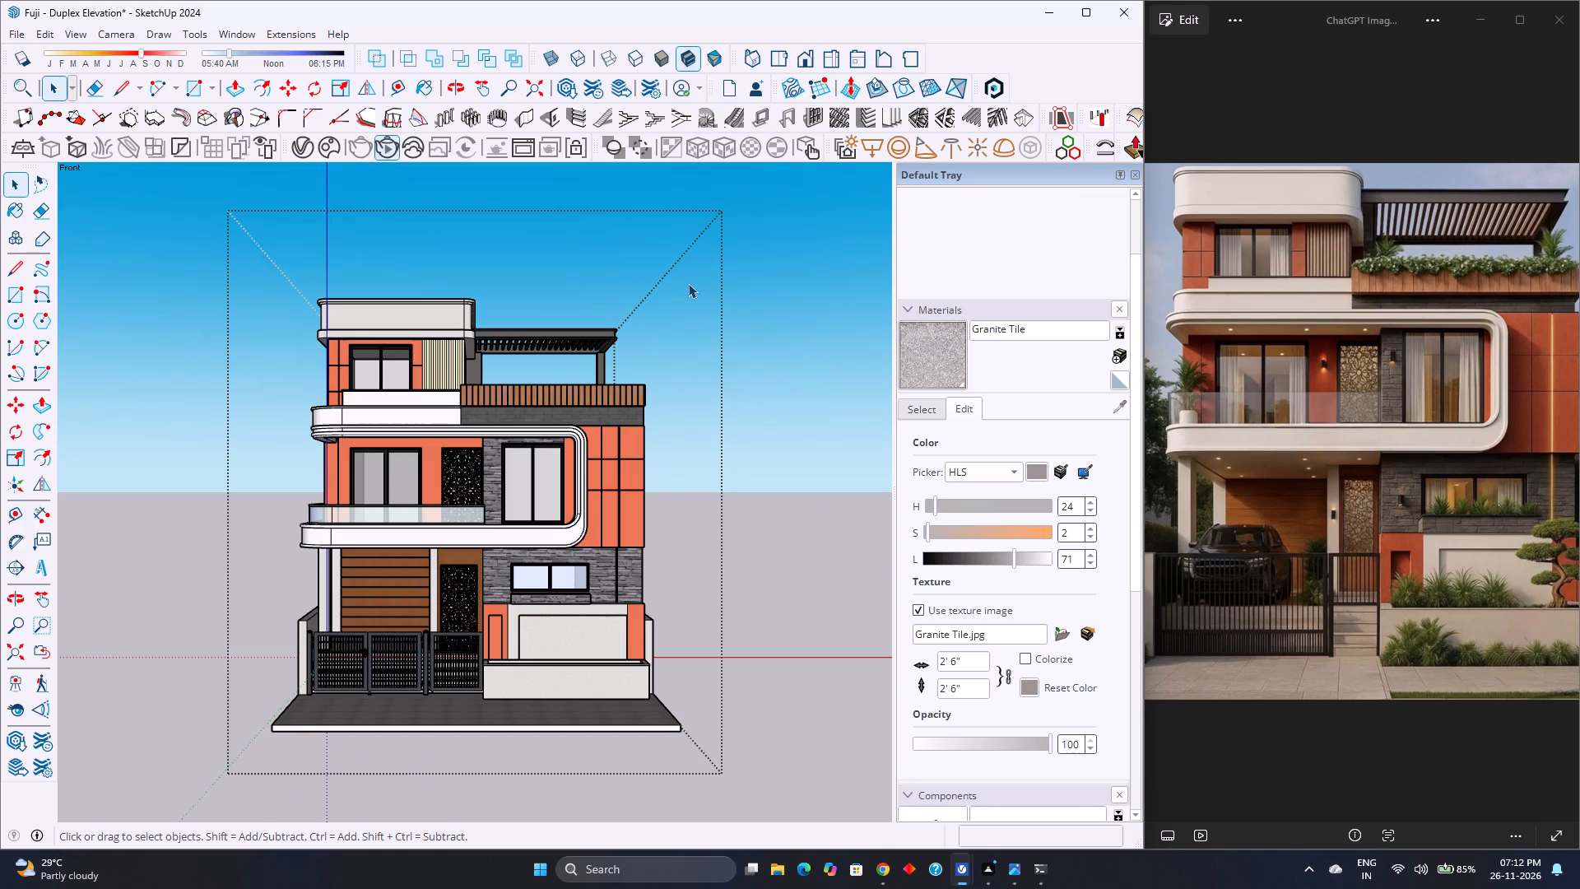
{"action": "key", "text": "ctrl+s"}
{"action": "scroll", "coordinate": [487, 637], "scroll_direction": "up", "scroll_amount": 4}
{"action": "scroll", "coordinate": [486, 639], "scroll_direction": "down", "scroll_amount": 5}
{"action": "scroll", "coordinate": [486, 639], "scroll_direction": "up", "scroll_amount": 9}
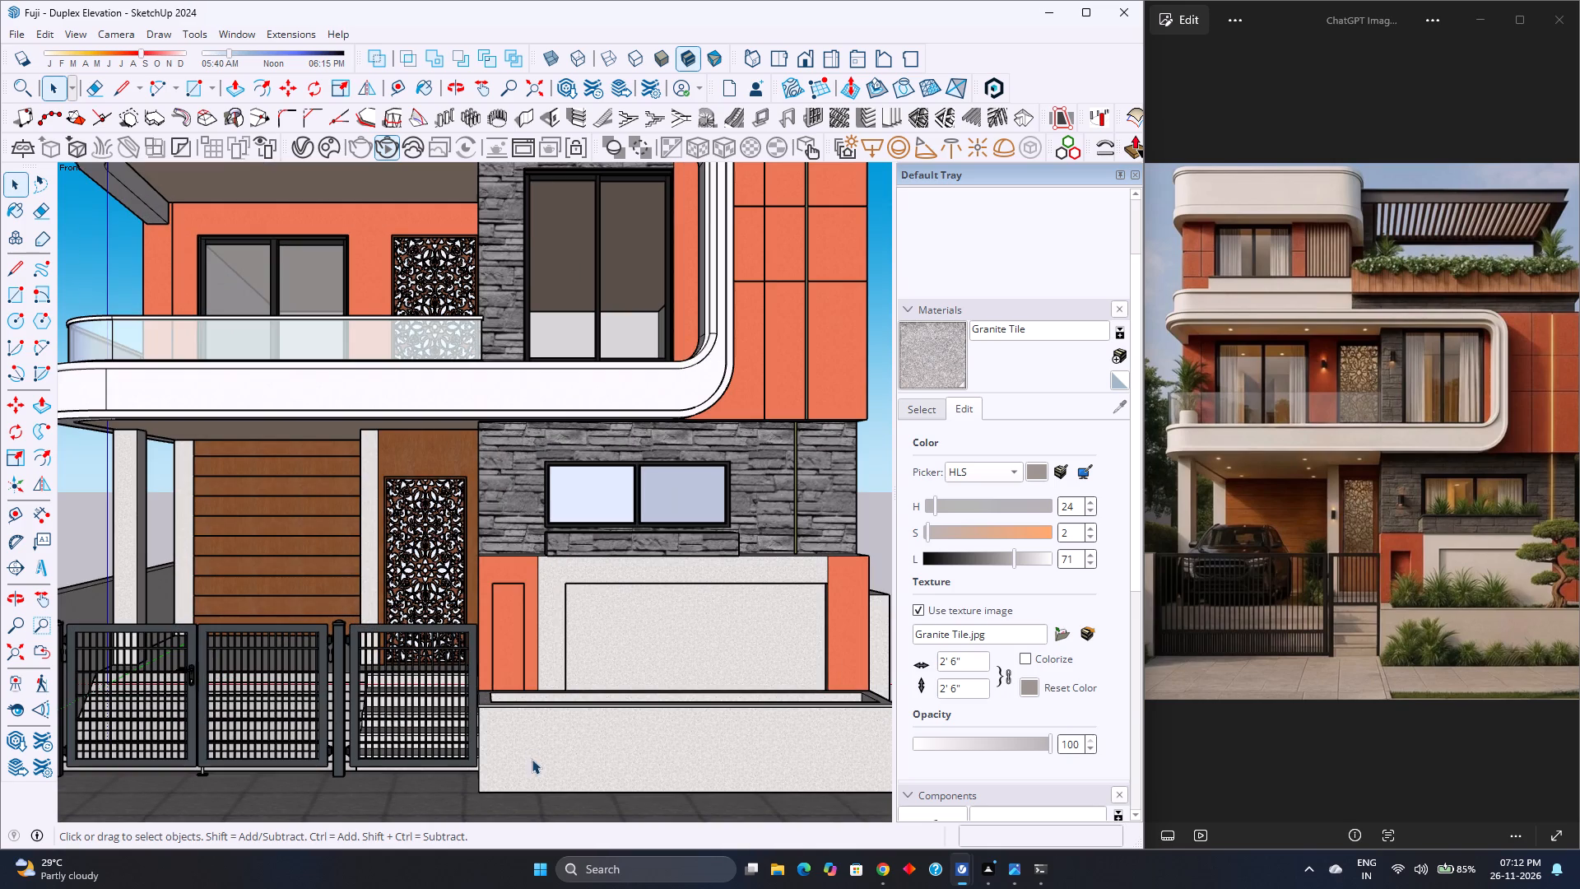
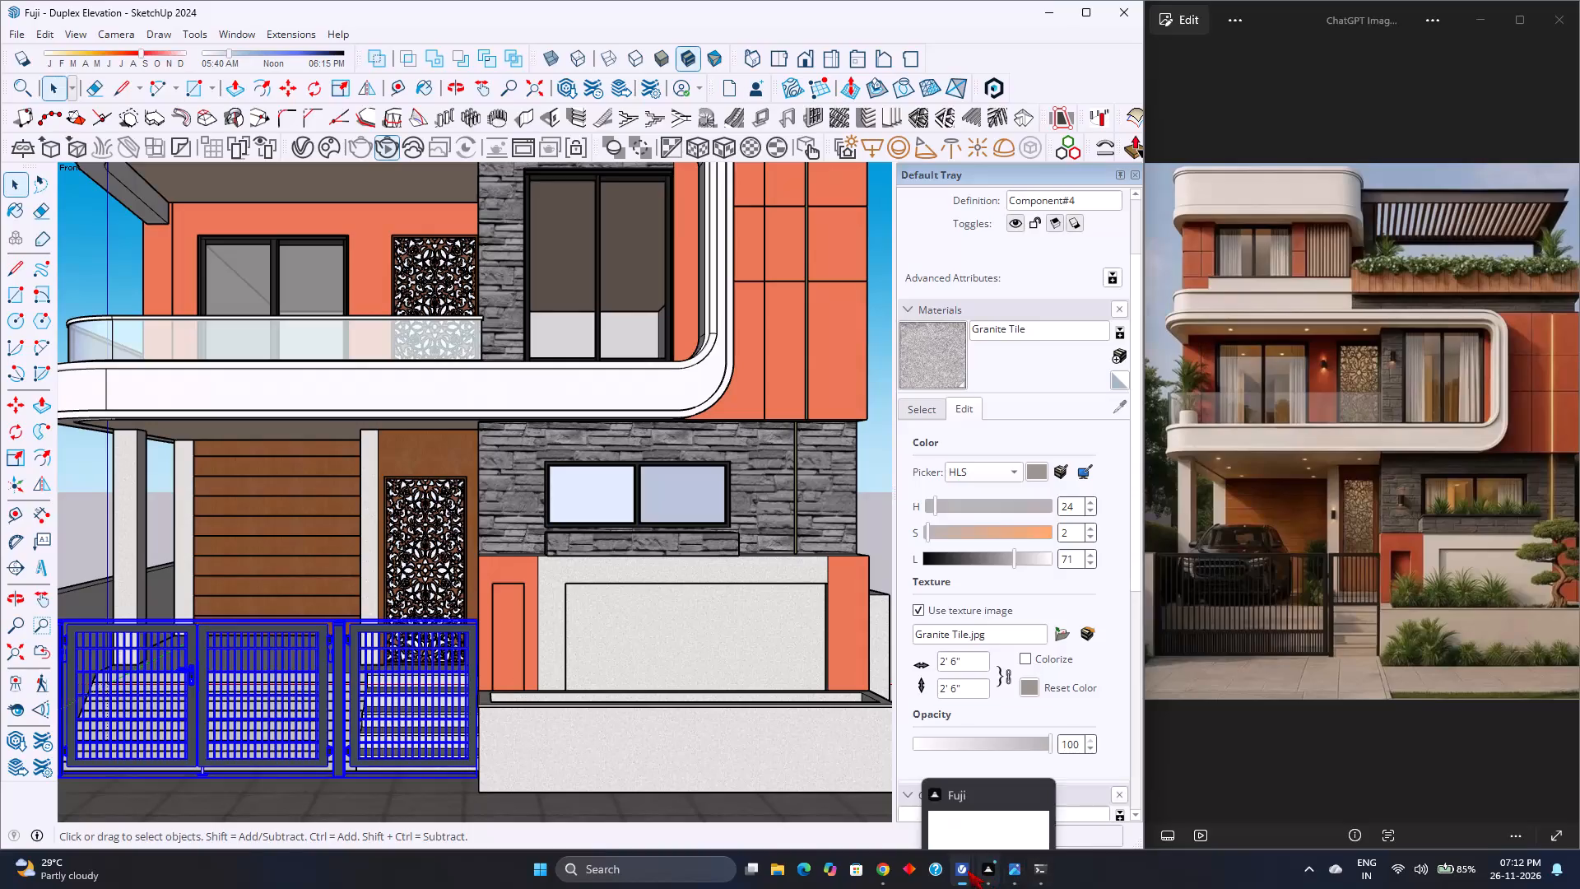
Review the existing V-Ray render of the gate, lower facade and balcony, and close the render window.
{"action": "left_click", "coordinate": [927, 798]}
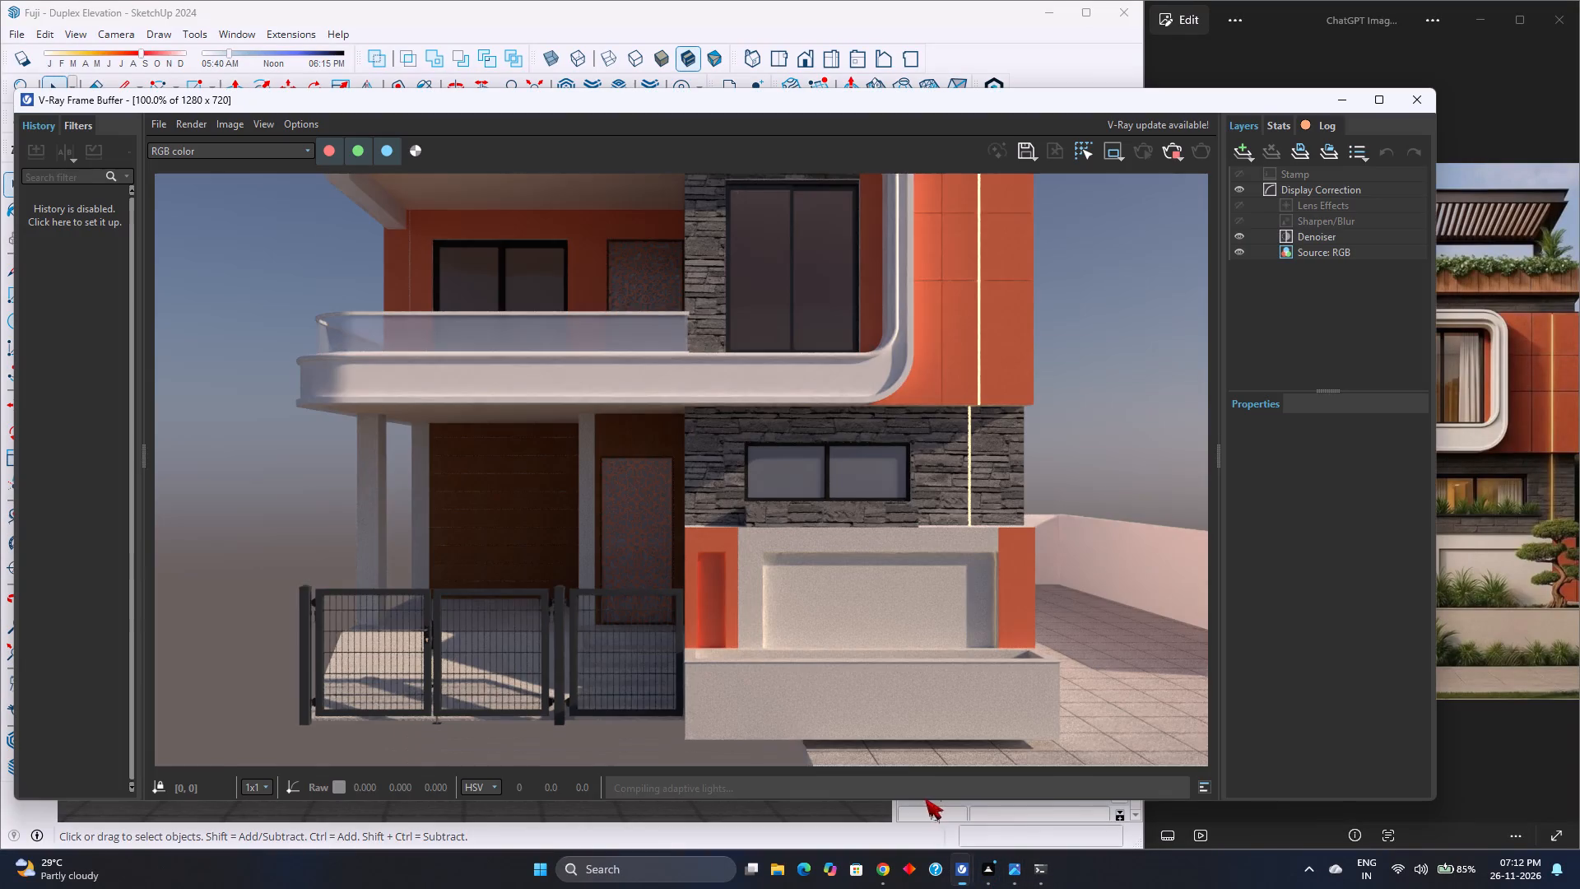
{"action": "scroll", "coordinate": [741, 595], "scroll_direction": "down", "scroll_amount": 2}
{"action": "scroll", "coordinate": [740, 591], "scroll_direction": "up", "scroll_amount": 1}
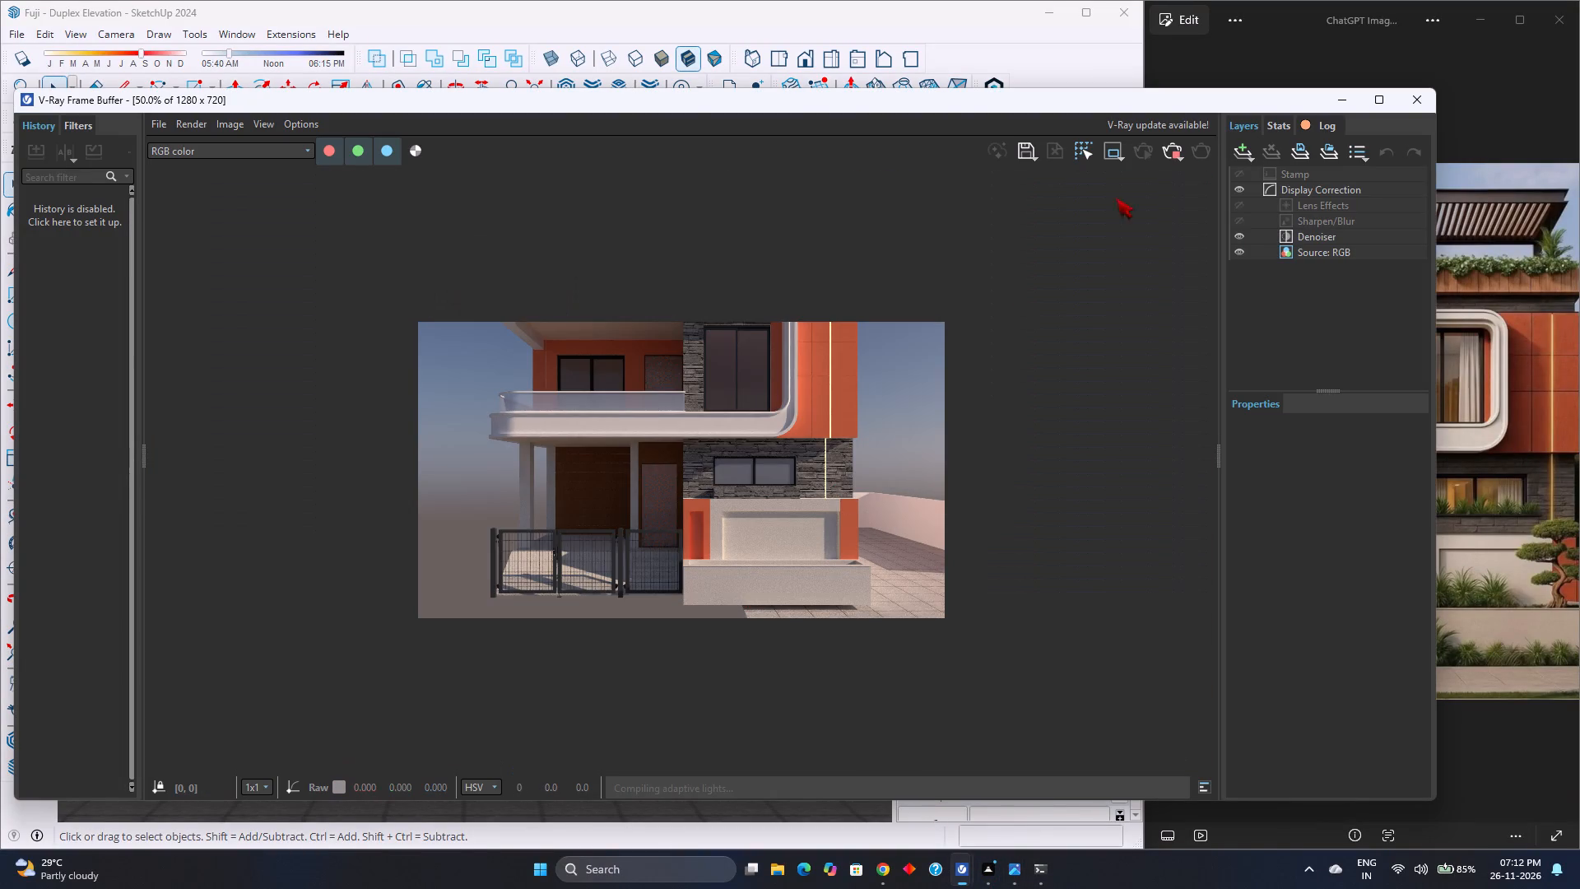
{"action": "left_click", "coordinate": [1415, 98]}
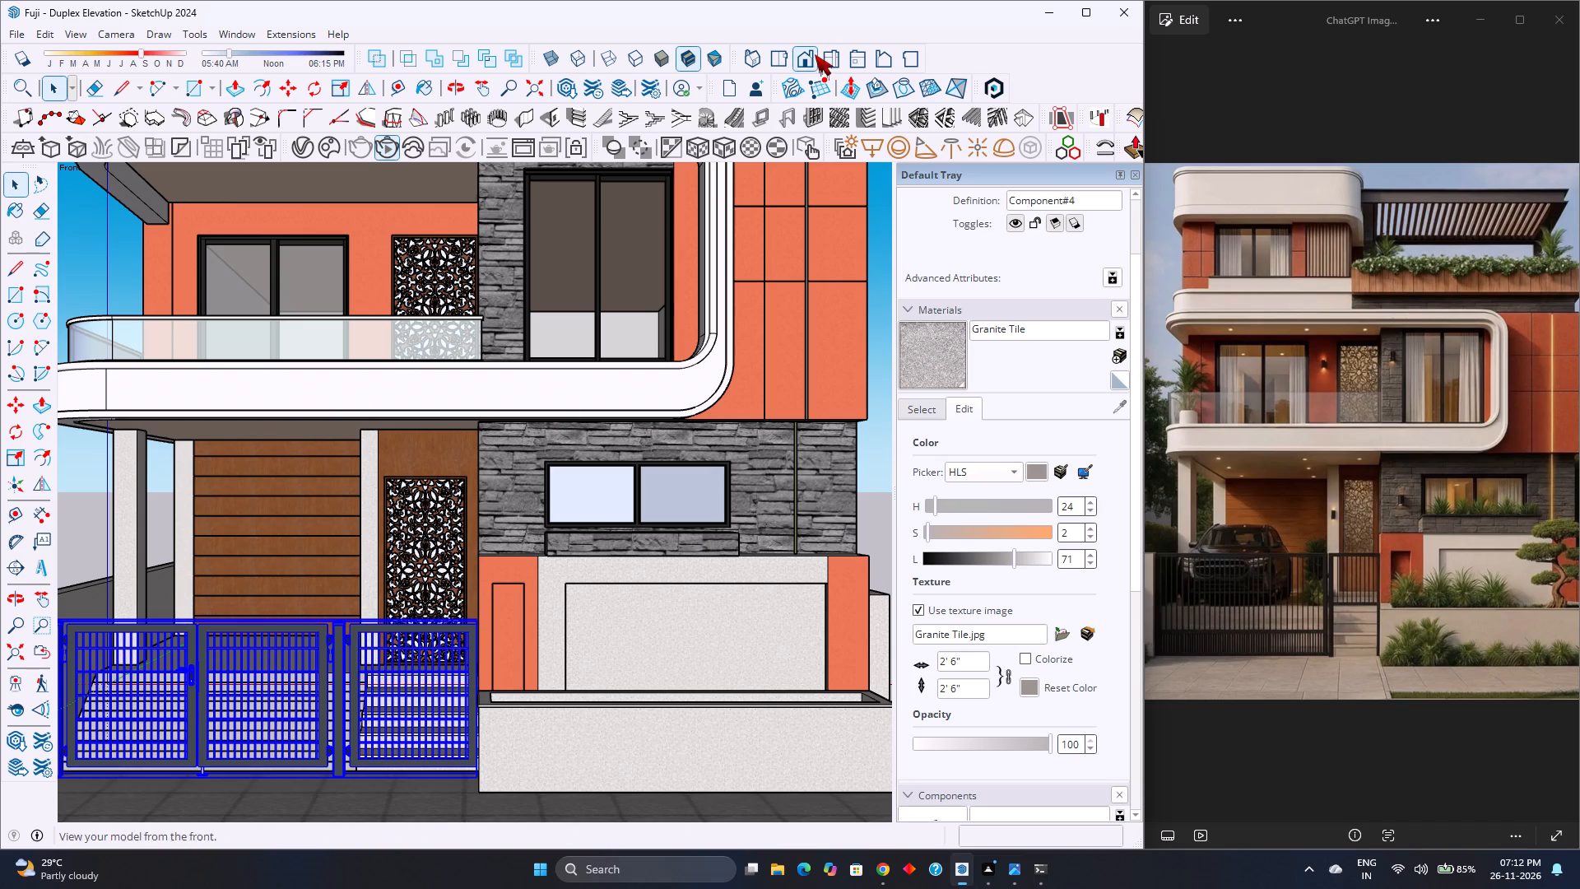
Render the whole duplex from the front with V-Ray, with nothing selected in the model.
{"action": "left_click", "coordinate": [815, 54]}
{"action": "left_click", "coordinate": [18, 651]}
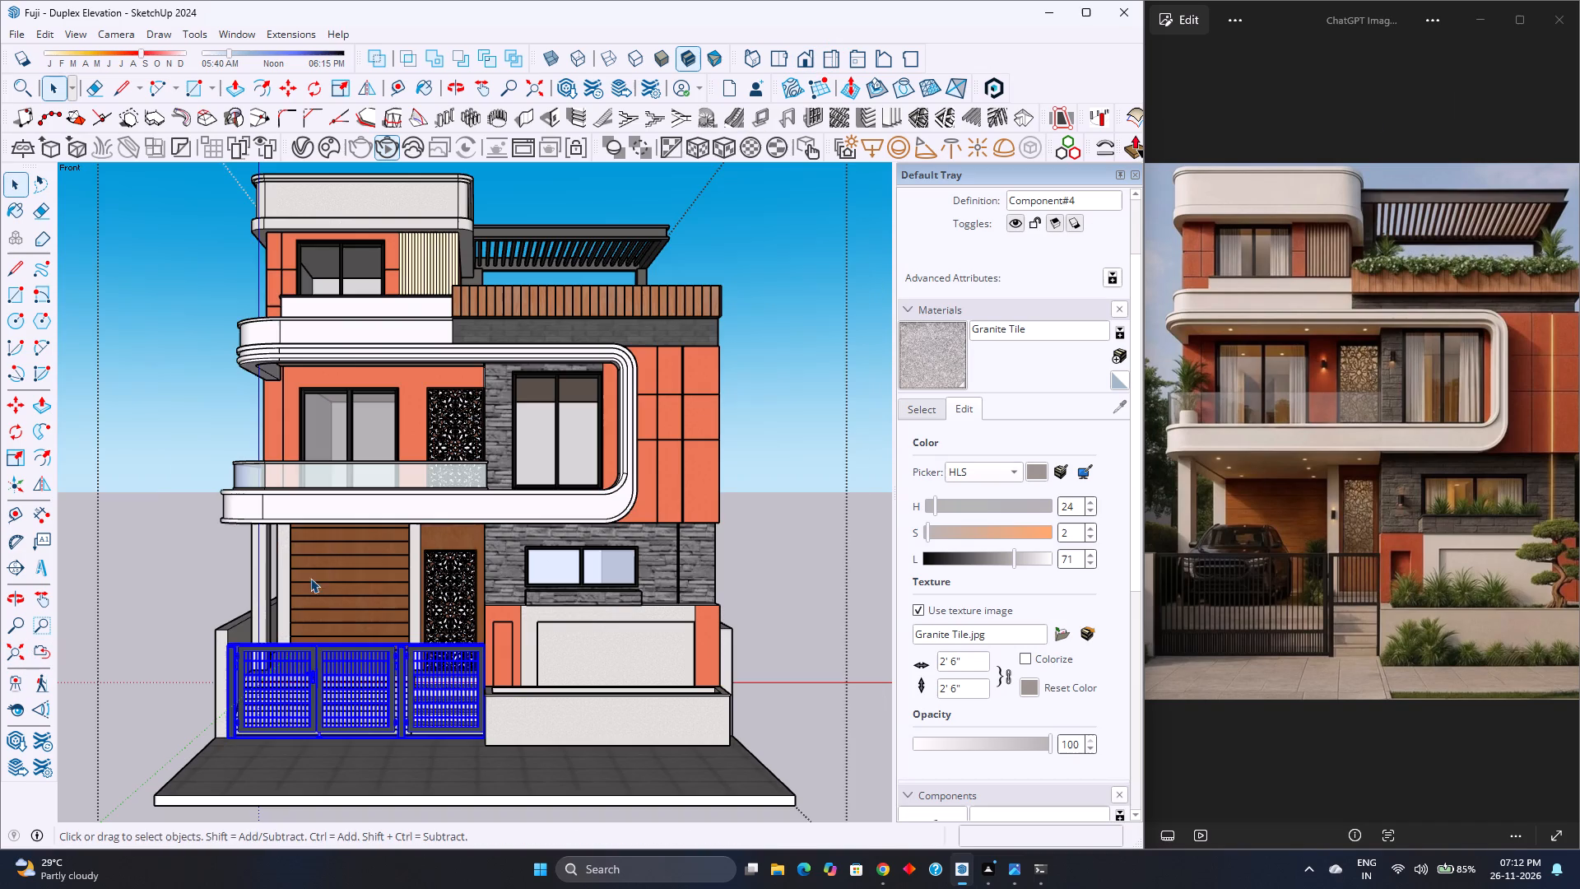
{"action": "left_click", "coordinate": [804, 393]}
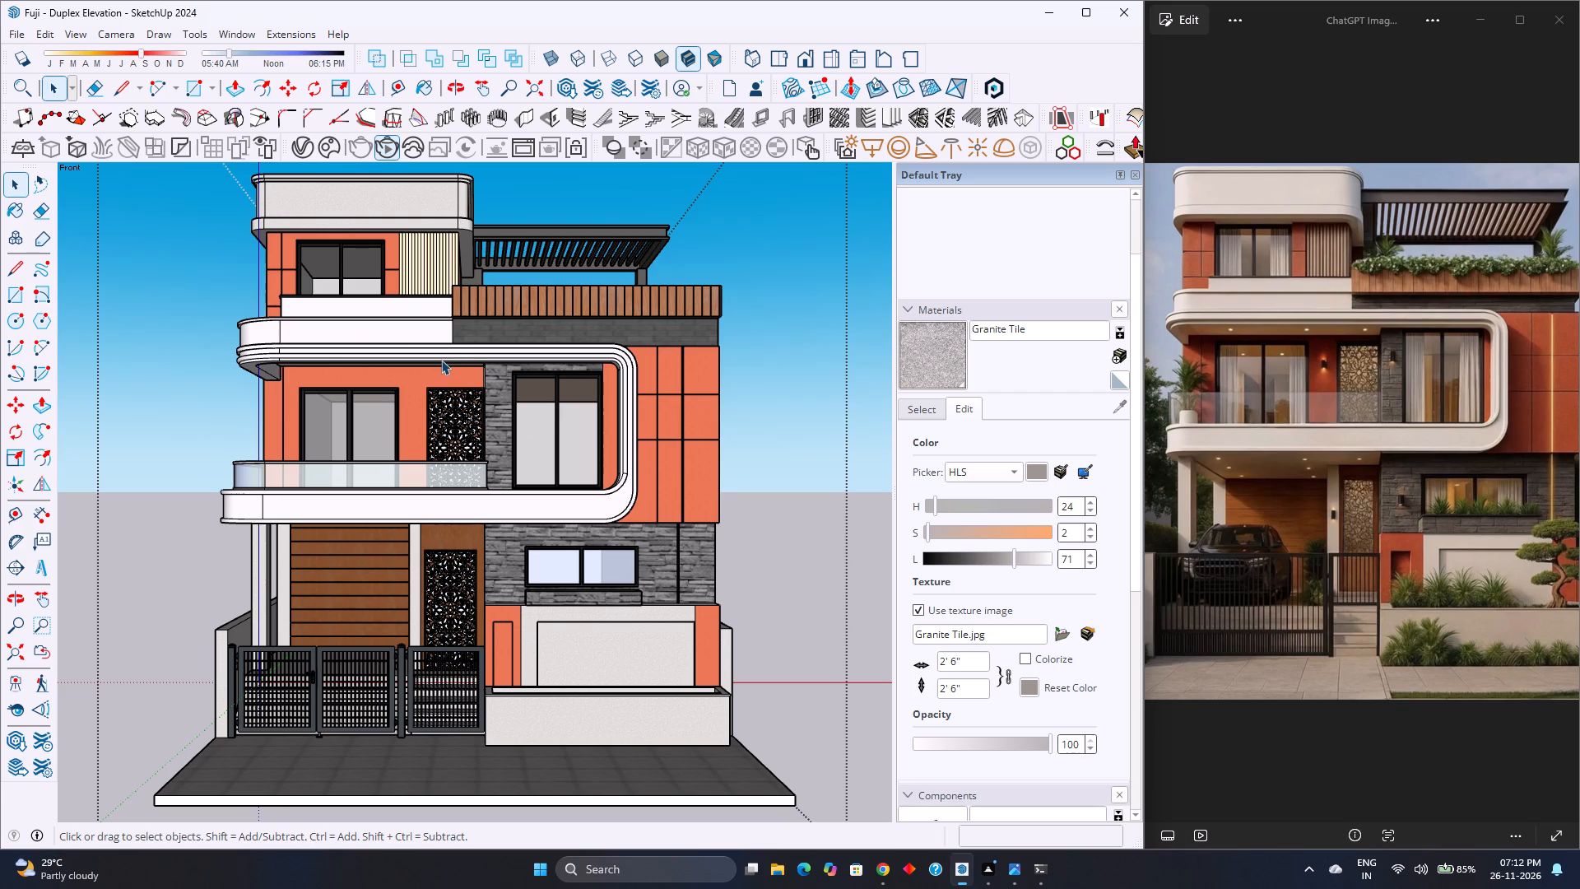
{"action": "left_click", "coordinate": [383, 143]}
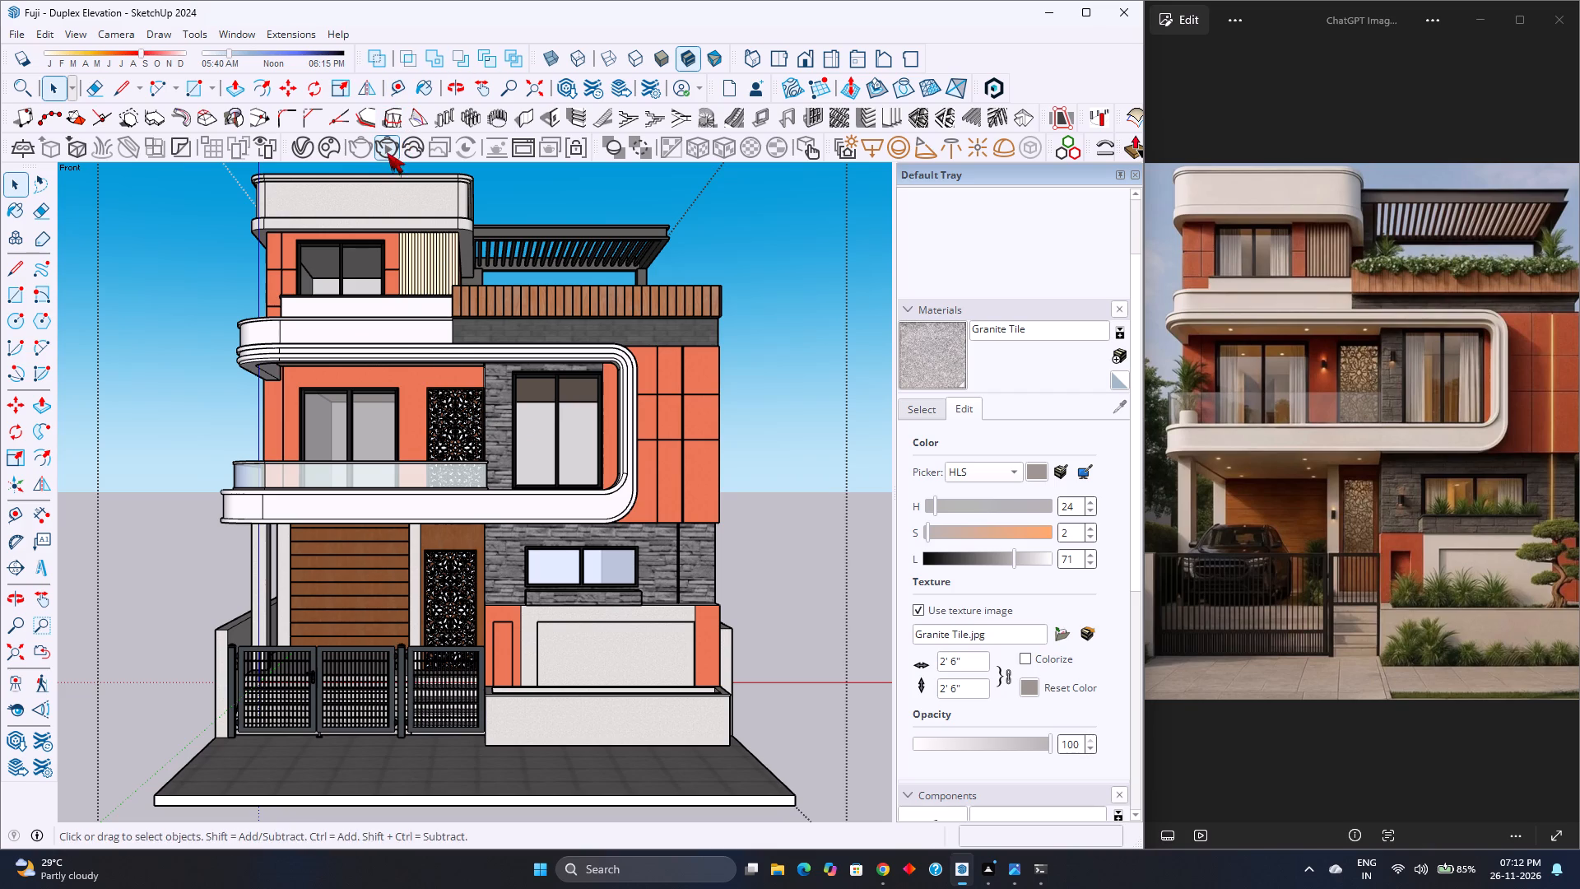
{"action": "left_click", "coordinate": [388, 150]}
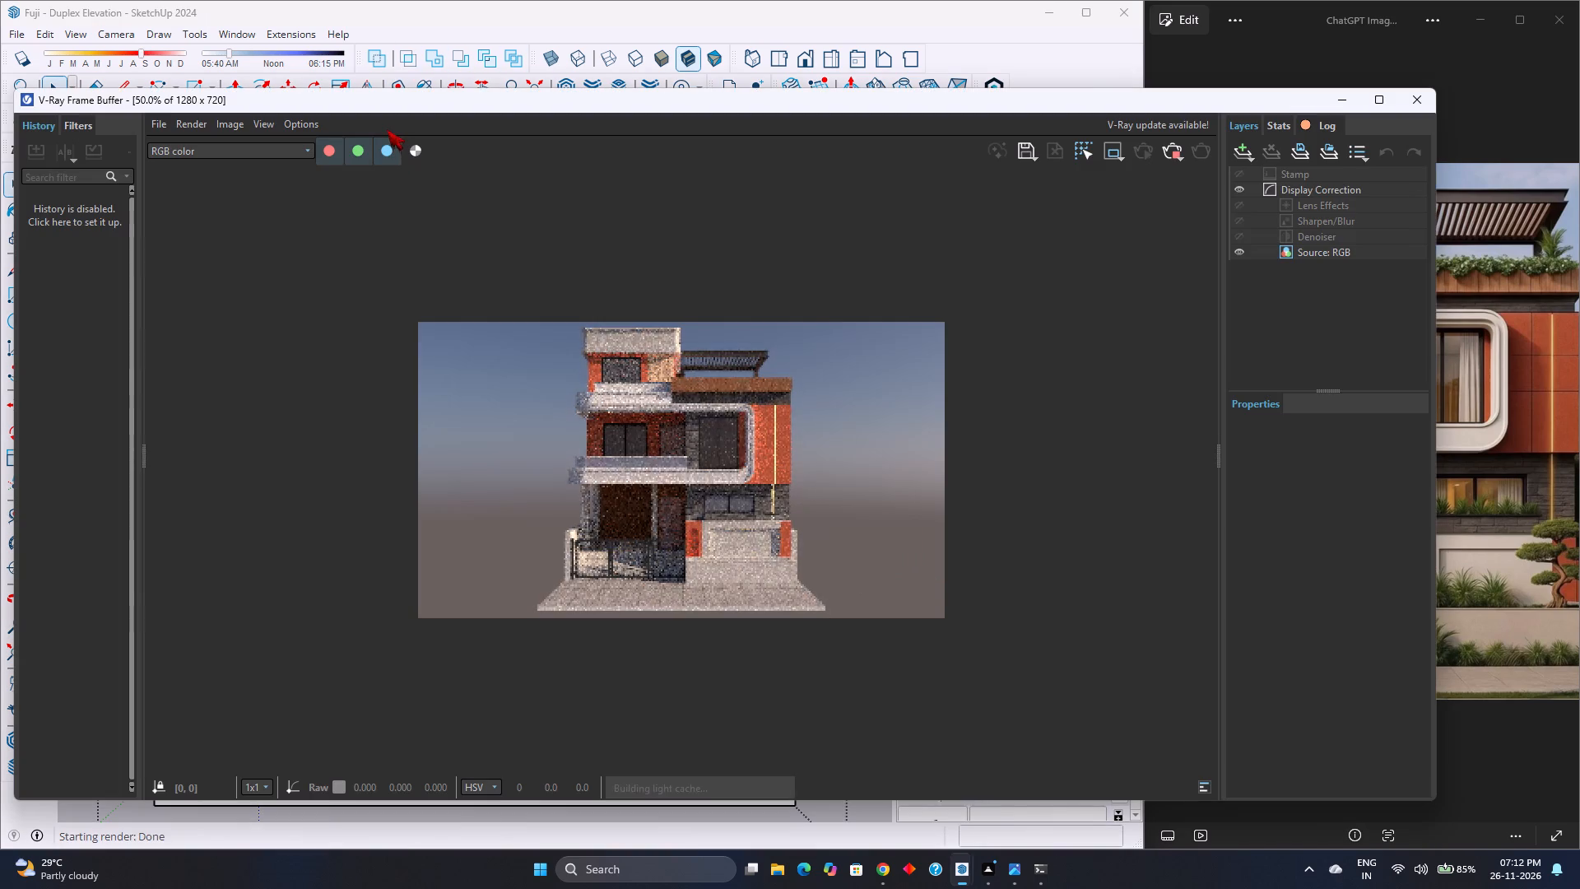
Examine the materials in the rendered front elevation, including the patterned door and wood-panelled wall, and close the render window.
{"action": "scroll", "coordinate": [425, 127], "scroll_direction": "up", "scroll_amount": 3}
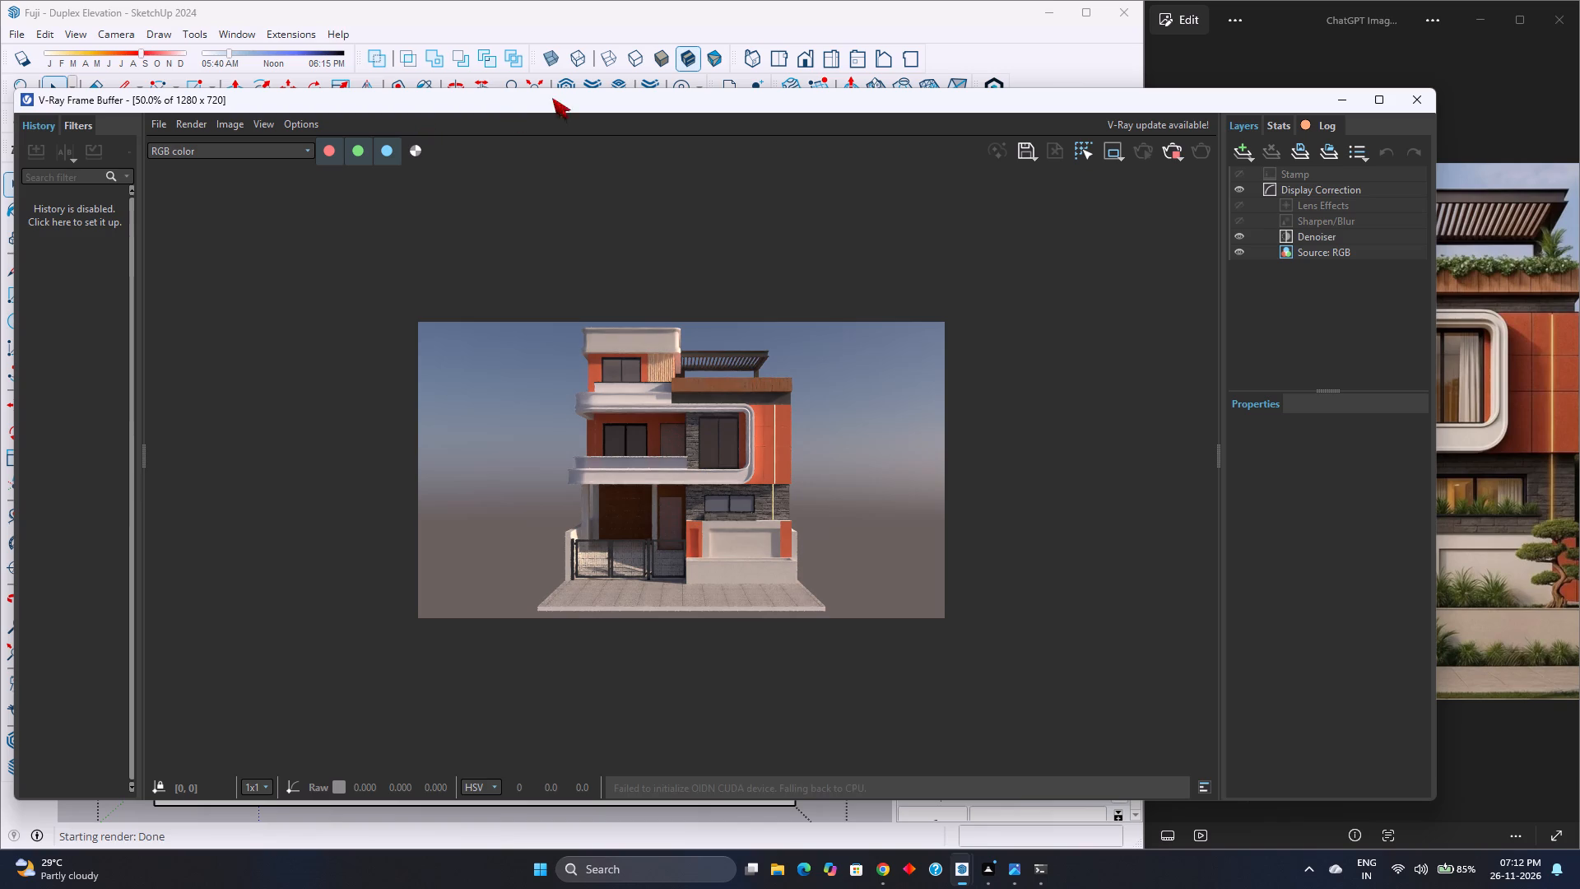
{"action": "scroll", "coordinate": [712, 444], "scroll_direction": "up", "scroll_amount": 8}
{"action": "scroll", "coordinate": [713, 442], "scroll_direction": "down", "scroll_amount": 1}
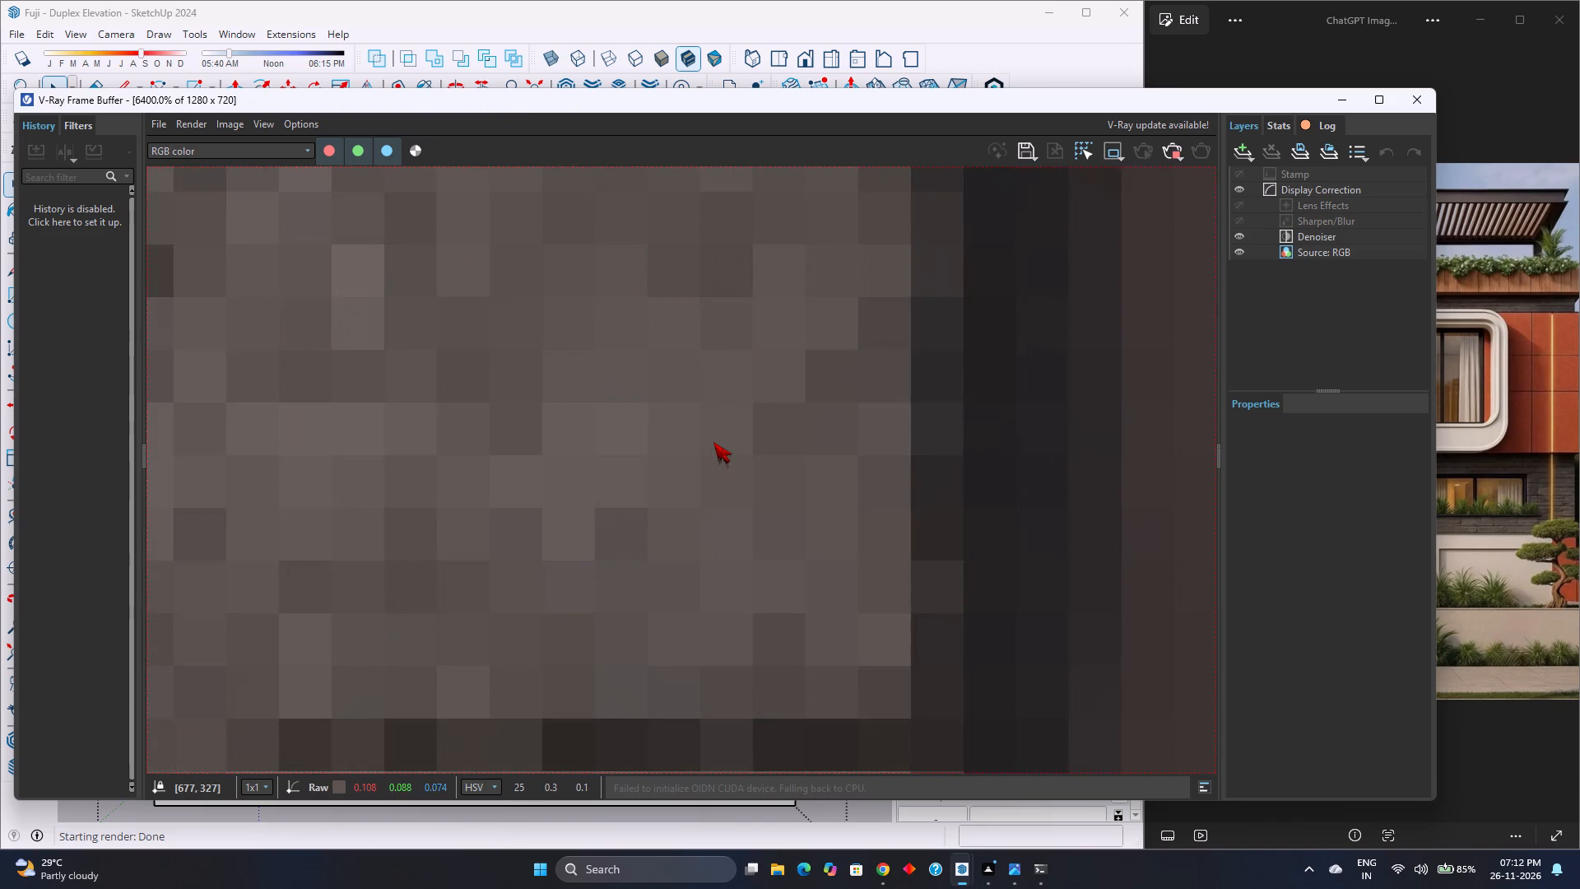
{"action": "scroll", "coordinate": [713, 442], "scroll_direction": "down", "scroll_amount": 5}
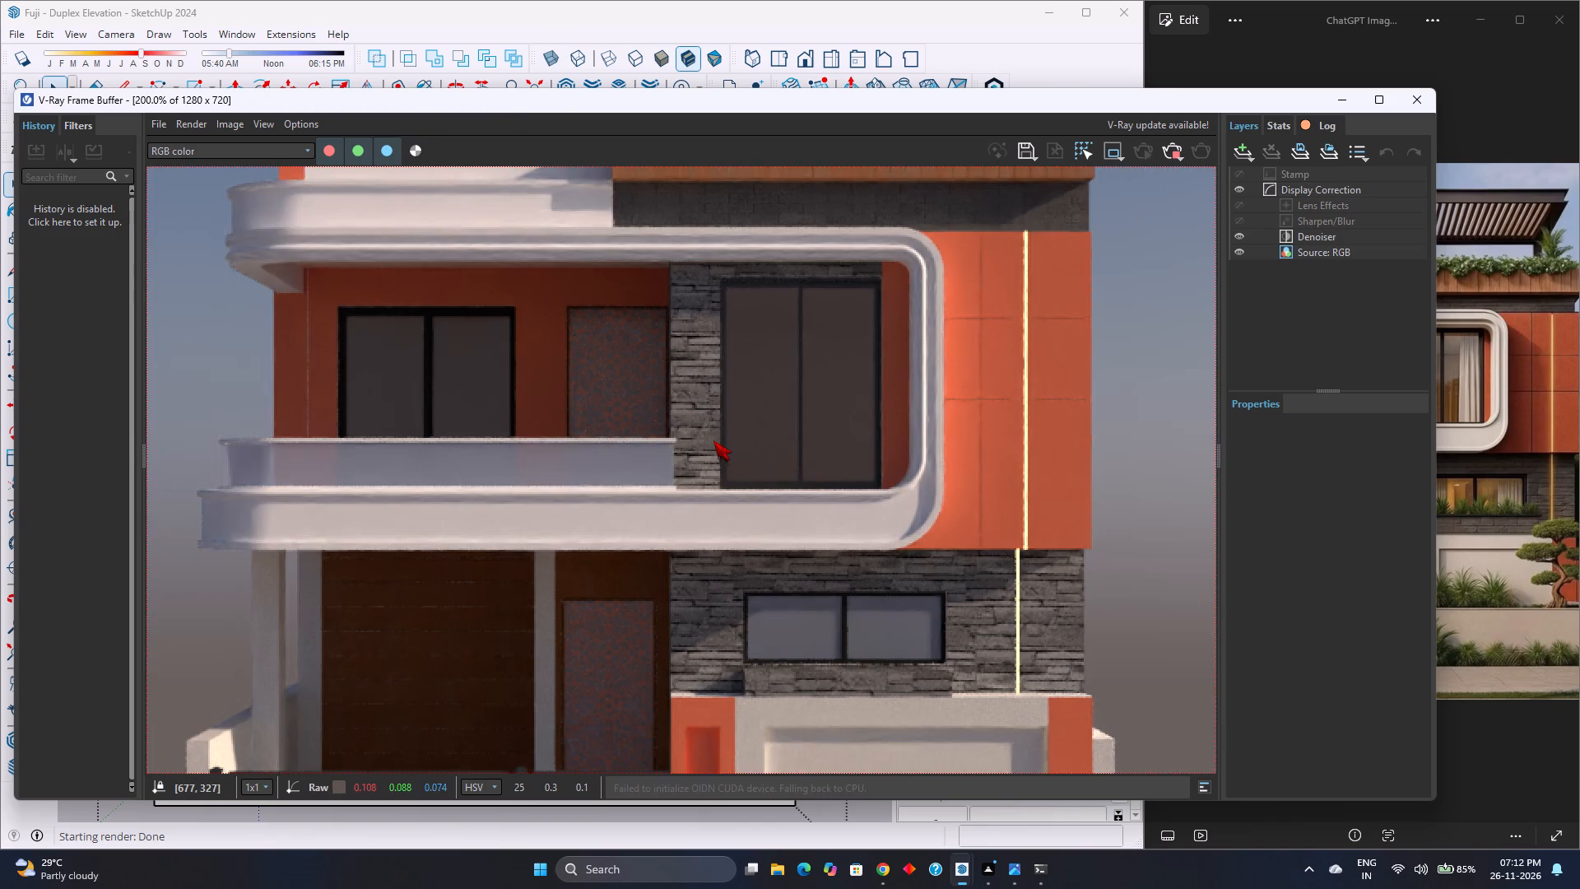
{"action": "scroll", "coordinate": [713, 439], "scroll_direction": "down", "scroll_amount": 2}
{"action": "scroll", "coordinate": [713, 439], "scroll_direction": "up", "scroll_amount": 1}
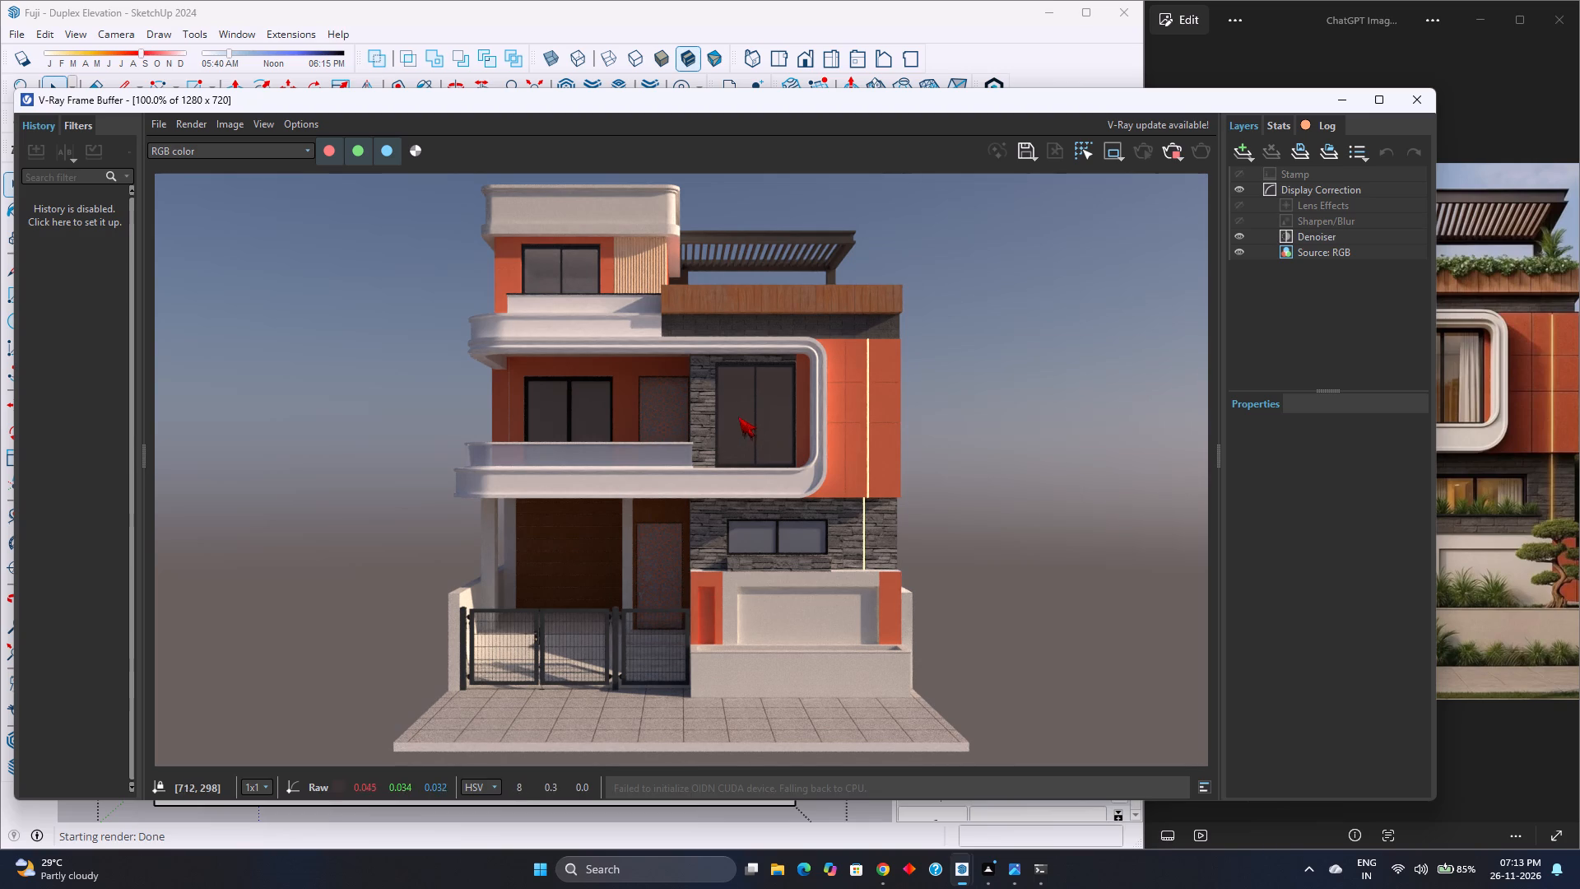
{"action": "scroll", "coordinate": [587, 554], "scroll_direction": "down", "scroll_amount": 3}
{"action": "scroll", "coordinate": [587, 554], "scroll_direction": "up", "scroll_amount": 3}
{"action": "scroll", "coordinate": [699, 595], "scroll_direction": "up", "scroll_amount": 2}
{"action": "scroll", "coordinate": [699, 592], "scroll_direction": "down", "scroll_amount": 2}
{"action": "scroll", "coordinate": [648, 558], "scroll_direction": "up", "scroll_amount": 3}
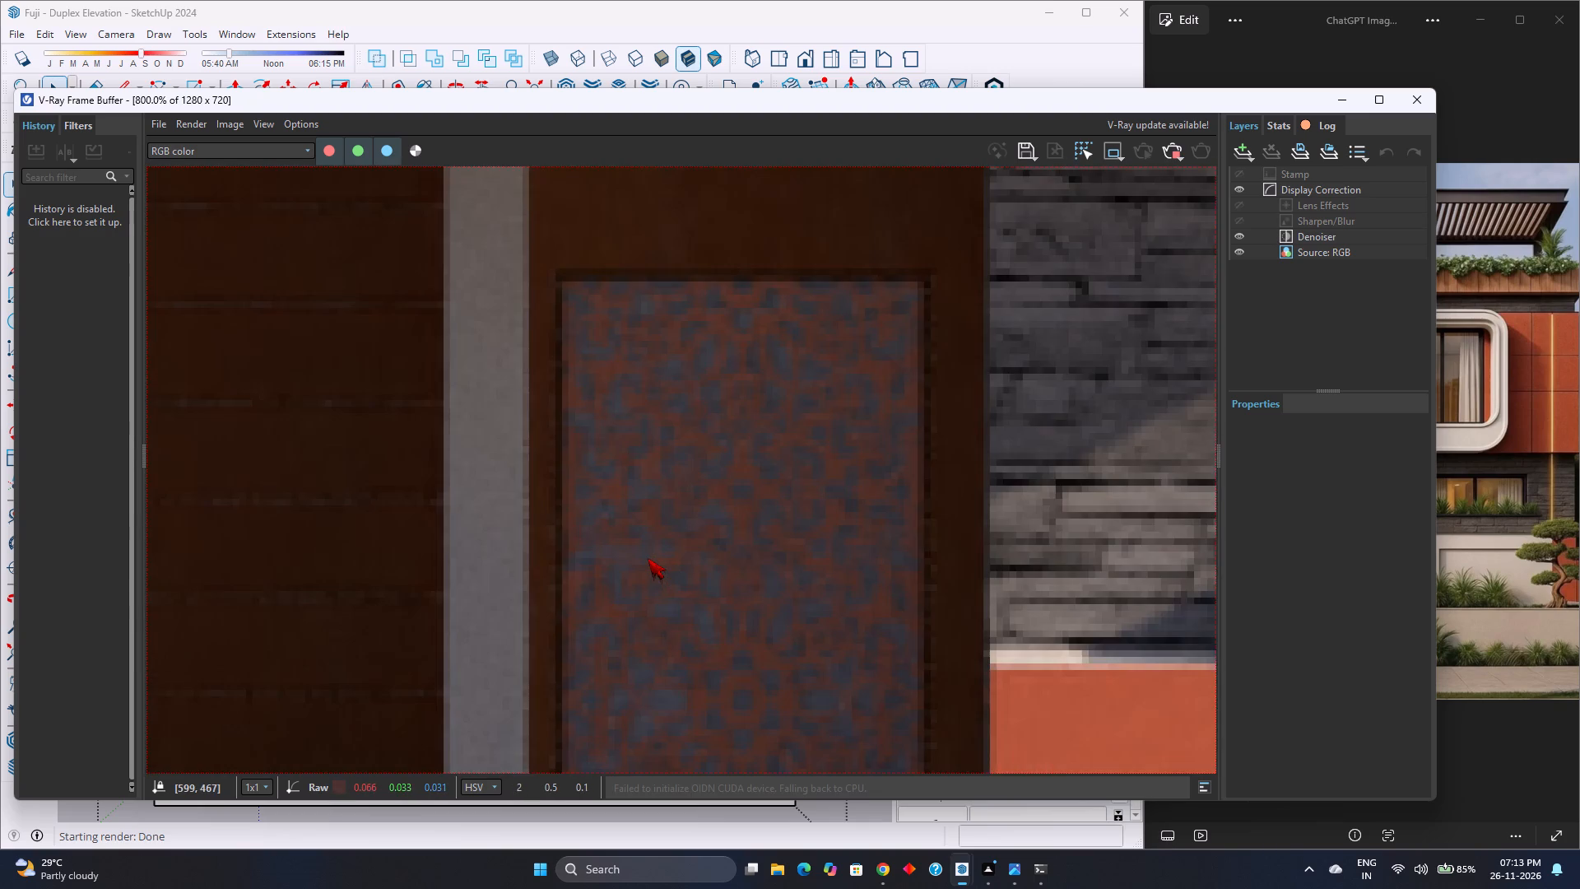
{"action": "scroll", "coordinate": [648, 558], "scroll_direction": "down", "scroll_amount": 2}
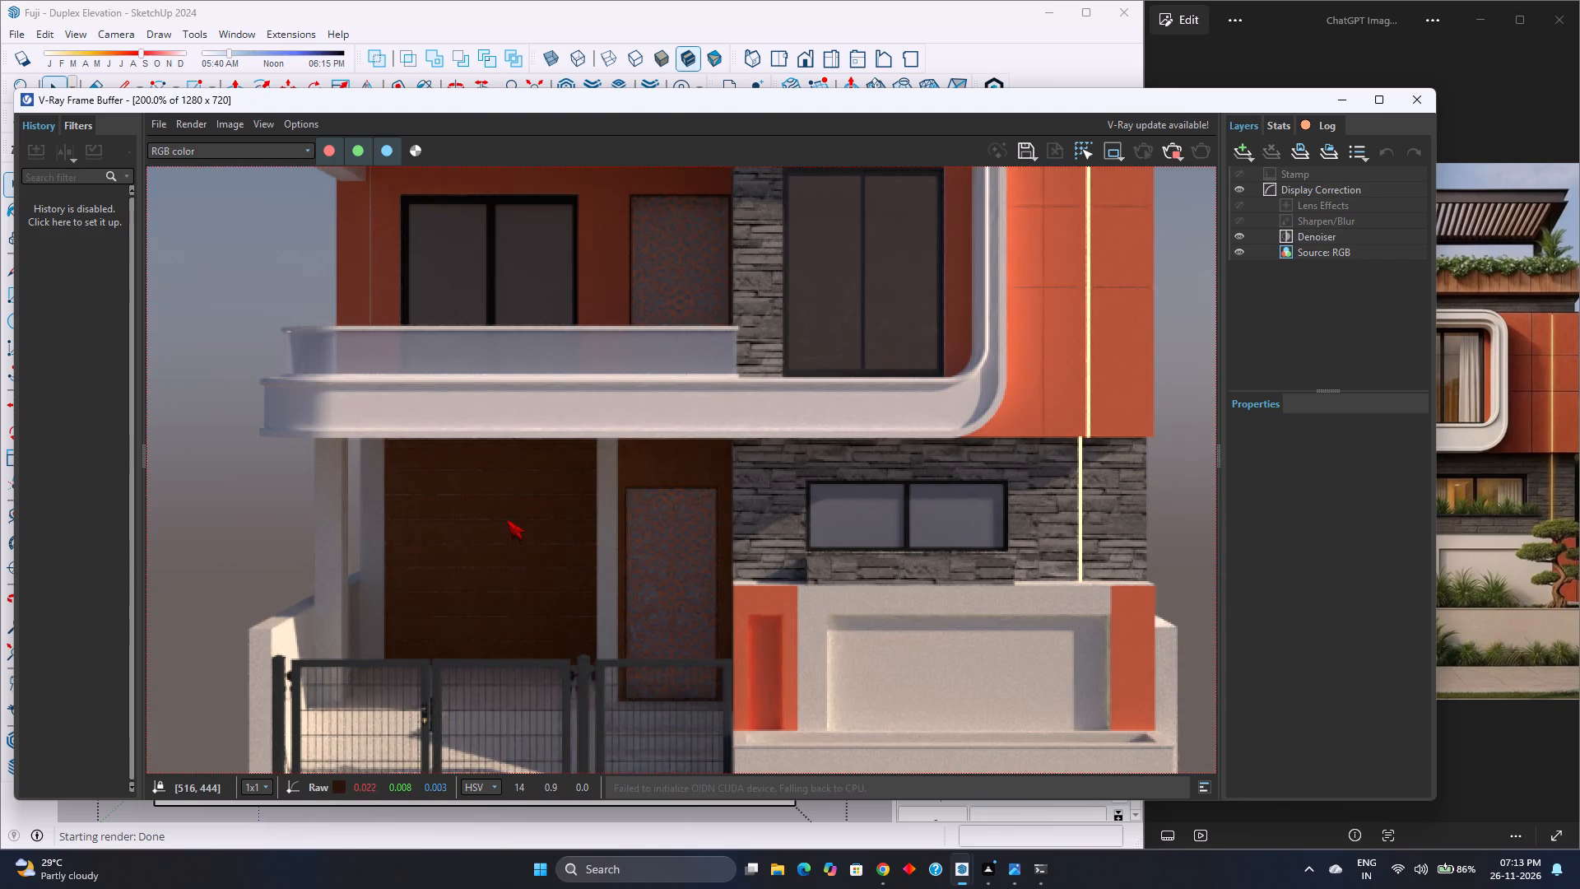
{"action": "scroll", "coordinate": [507, 519], "scroll_direction": "down", "scroll_amount": 2}
{"action": "scroll", "coordinate": [505, 516], "scroll_direction": "up", "scroll_amount": 2}
{"action": "scroll", "coordinate": [504, 512], "scroll_direction": "down", "scroll_amount": 3}
{"action": "scroll", "coordinate": [504, 512], "scroll_direction": "up", "scroll_amount": 3}
{"action": "scroll", "coordinate": [504, 512], "scroll_direction": "down", "scroll_amount": 2}
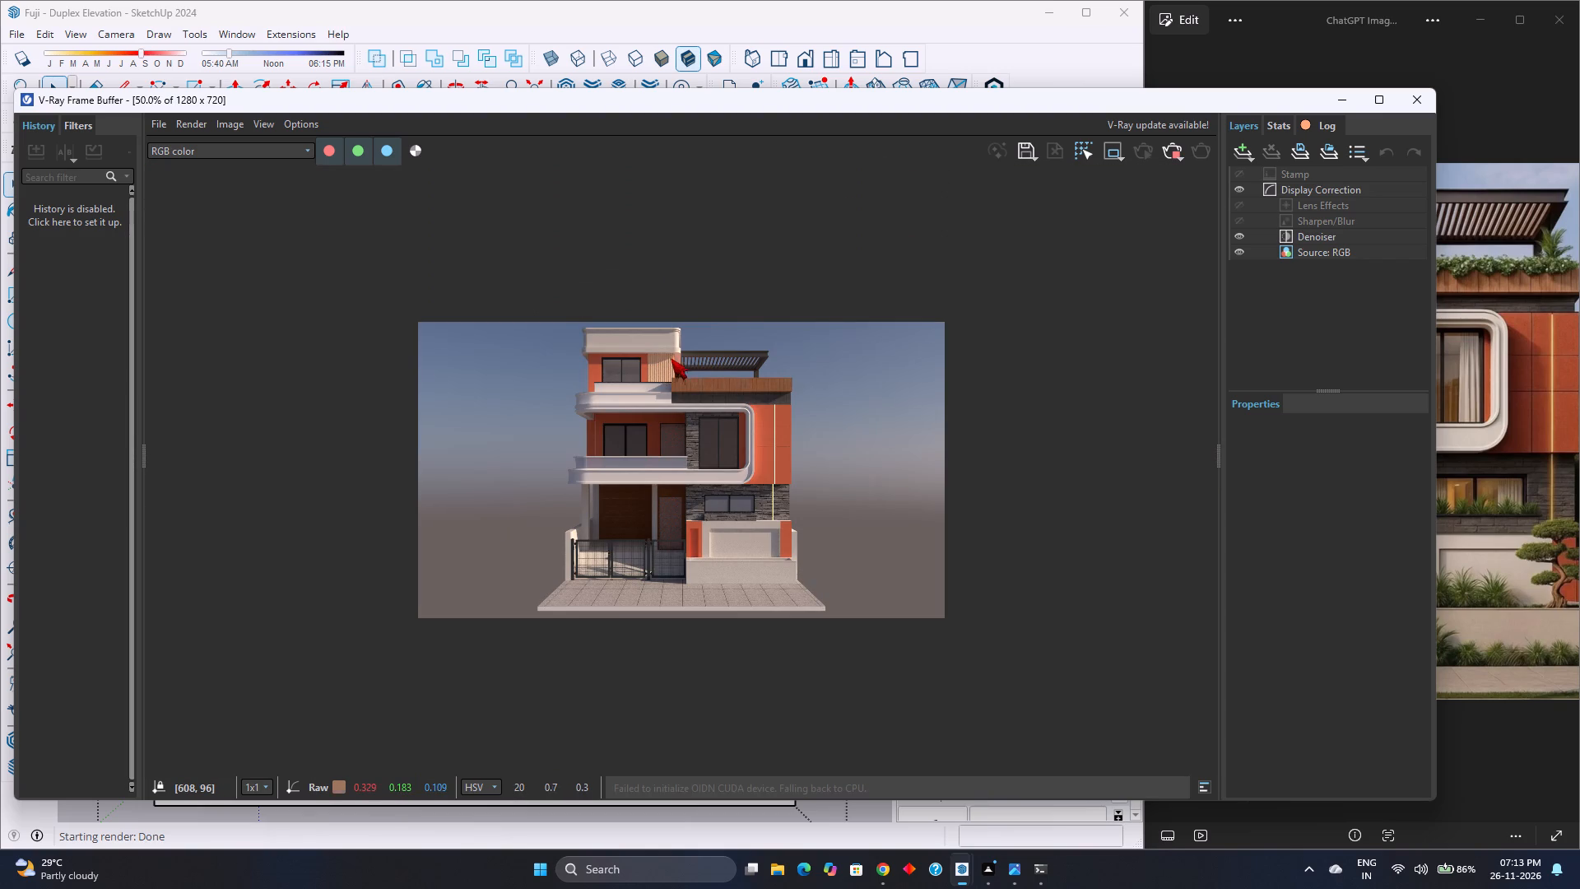
{"action": "left_click", "coordinate": [1424, 100]}
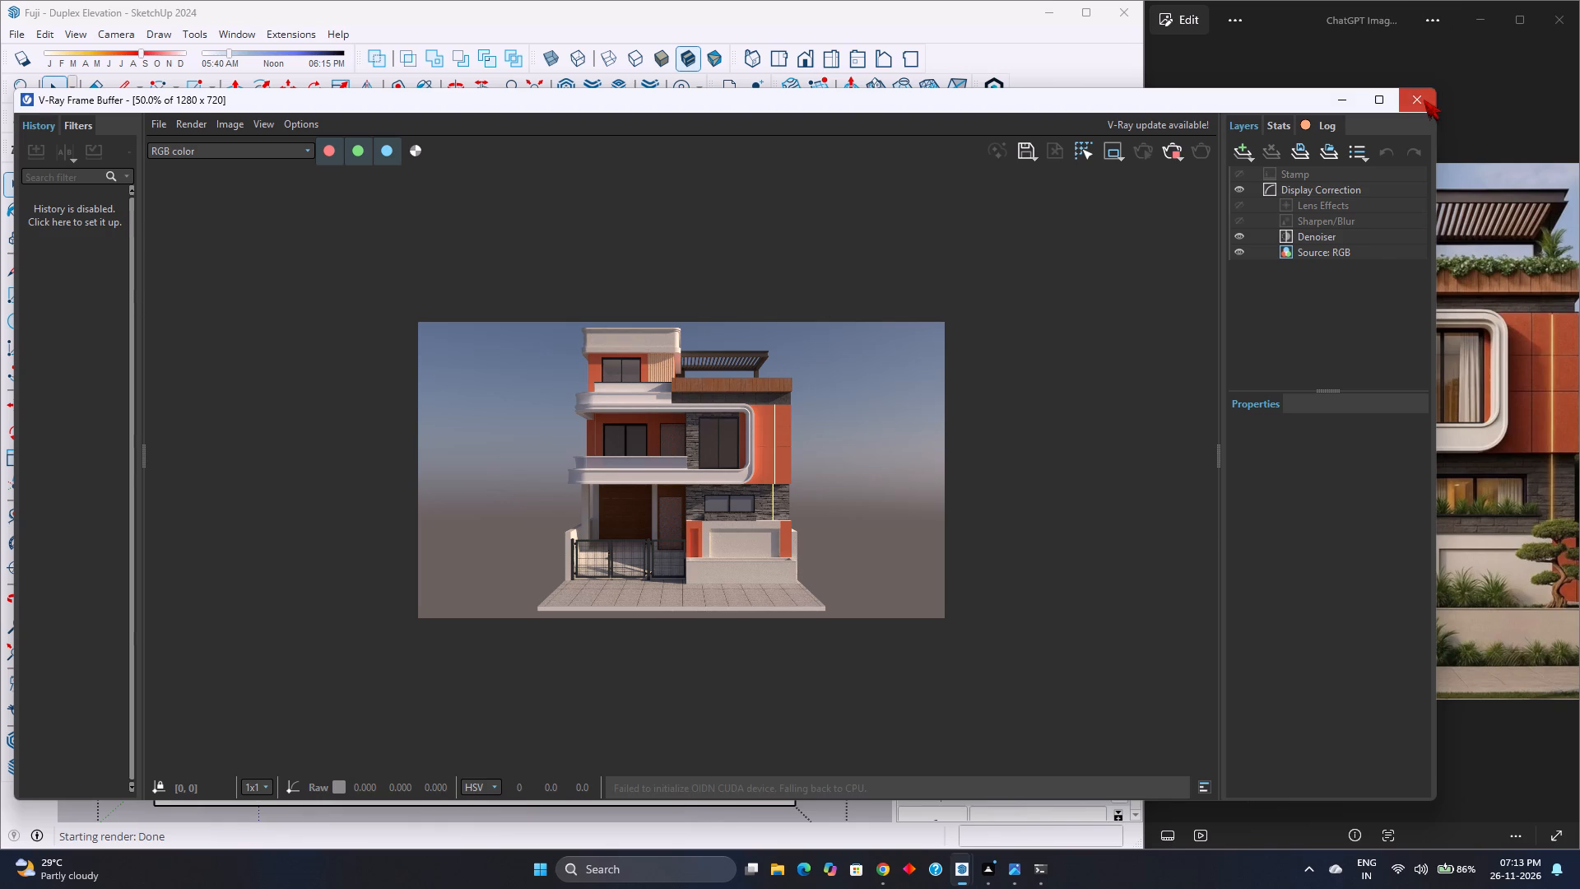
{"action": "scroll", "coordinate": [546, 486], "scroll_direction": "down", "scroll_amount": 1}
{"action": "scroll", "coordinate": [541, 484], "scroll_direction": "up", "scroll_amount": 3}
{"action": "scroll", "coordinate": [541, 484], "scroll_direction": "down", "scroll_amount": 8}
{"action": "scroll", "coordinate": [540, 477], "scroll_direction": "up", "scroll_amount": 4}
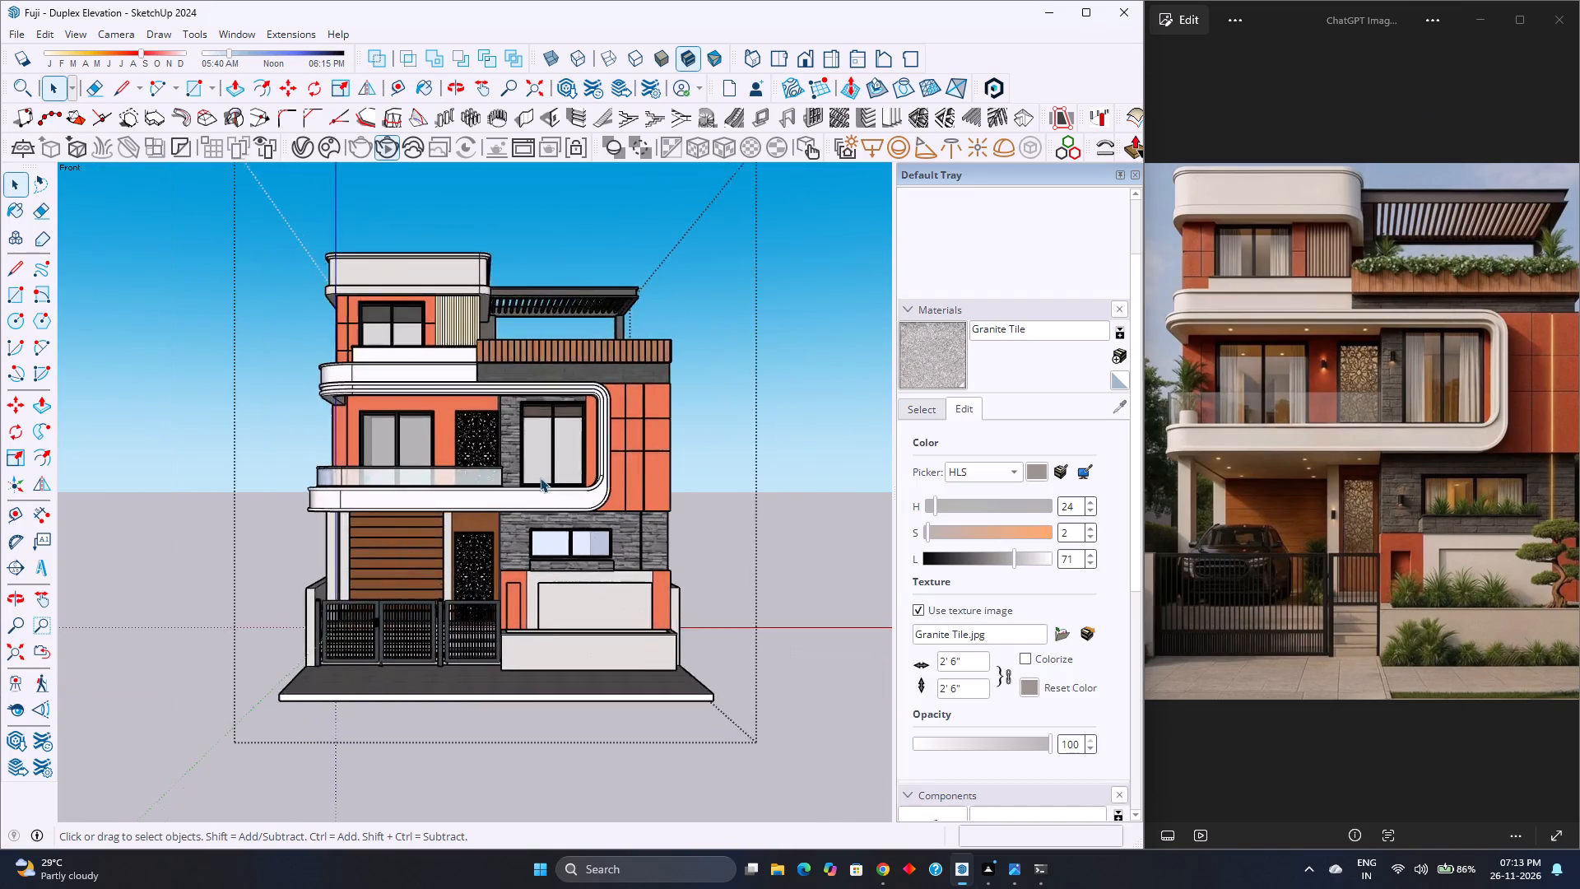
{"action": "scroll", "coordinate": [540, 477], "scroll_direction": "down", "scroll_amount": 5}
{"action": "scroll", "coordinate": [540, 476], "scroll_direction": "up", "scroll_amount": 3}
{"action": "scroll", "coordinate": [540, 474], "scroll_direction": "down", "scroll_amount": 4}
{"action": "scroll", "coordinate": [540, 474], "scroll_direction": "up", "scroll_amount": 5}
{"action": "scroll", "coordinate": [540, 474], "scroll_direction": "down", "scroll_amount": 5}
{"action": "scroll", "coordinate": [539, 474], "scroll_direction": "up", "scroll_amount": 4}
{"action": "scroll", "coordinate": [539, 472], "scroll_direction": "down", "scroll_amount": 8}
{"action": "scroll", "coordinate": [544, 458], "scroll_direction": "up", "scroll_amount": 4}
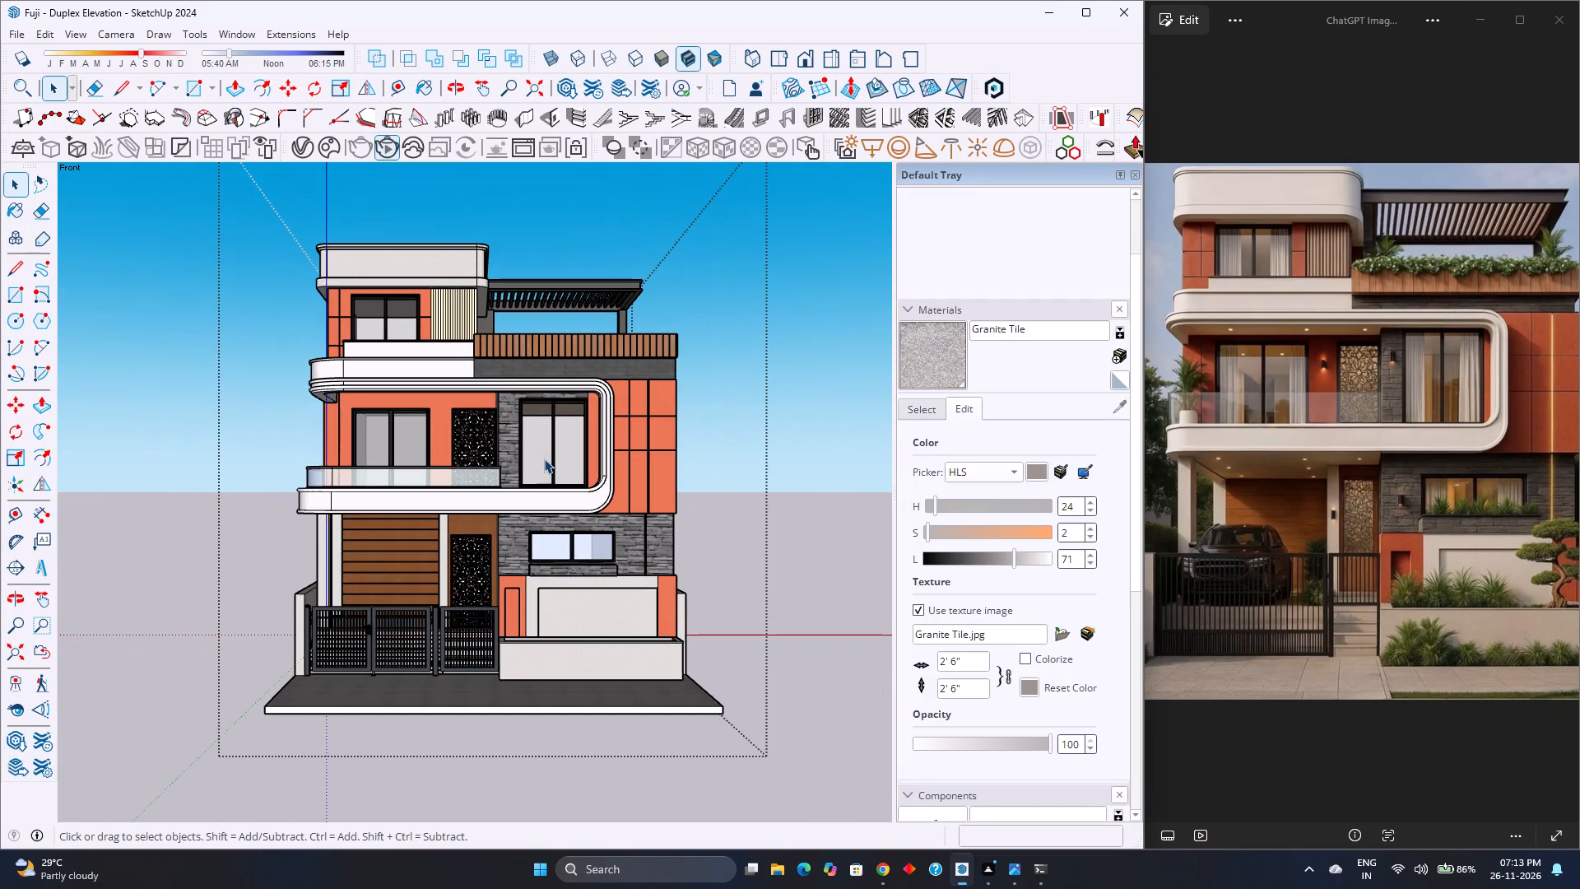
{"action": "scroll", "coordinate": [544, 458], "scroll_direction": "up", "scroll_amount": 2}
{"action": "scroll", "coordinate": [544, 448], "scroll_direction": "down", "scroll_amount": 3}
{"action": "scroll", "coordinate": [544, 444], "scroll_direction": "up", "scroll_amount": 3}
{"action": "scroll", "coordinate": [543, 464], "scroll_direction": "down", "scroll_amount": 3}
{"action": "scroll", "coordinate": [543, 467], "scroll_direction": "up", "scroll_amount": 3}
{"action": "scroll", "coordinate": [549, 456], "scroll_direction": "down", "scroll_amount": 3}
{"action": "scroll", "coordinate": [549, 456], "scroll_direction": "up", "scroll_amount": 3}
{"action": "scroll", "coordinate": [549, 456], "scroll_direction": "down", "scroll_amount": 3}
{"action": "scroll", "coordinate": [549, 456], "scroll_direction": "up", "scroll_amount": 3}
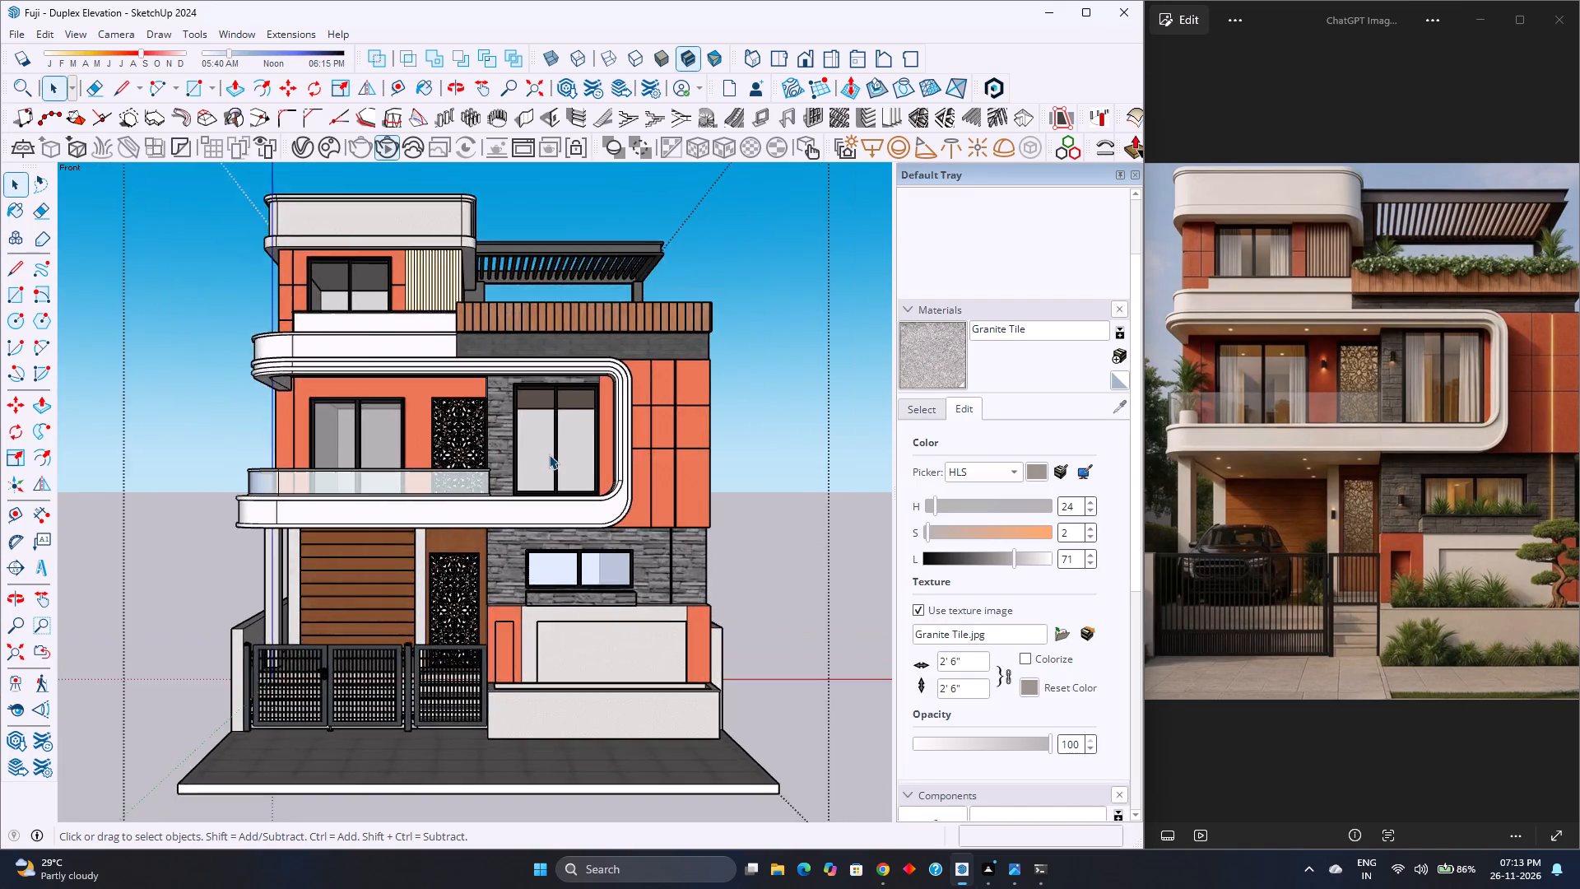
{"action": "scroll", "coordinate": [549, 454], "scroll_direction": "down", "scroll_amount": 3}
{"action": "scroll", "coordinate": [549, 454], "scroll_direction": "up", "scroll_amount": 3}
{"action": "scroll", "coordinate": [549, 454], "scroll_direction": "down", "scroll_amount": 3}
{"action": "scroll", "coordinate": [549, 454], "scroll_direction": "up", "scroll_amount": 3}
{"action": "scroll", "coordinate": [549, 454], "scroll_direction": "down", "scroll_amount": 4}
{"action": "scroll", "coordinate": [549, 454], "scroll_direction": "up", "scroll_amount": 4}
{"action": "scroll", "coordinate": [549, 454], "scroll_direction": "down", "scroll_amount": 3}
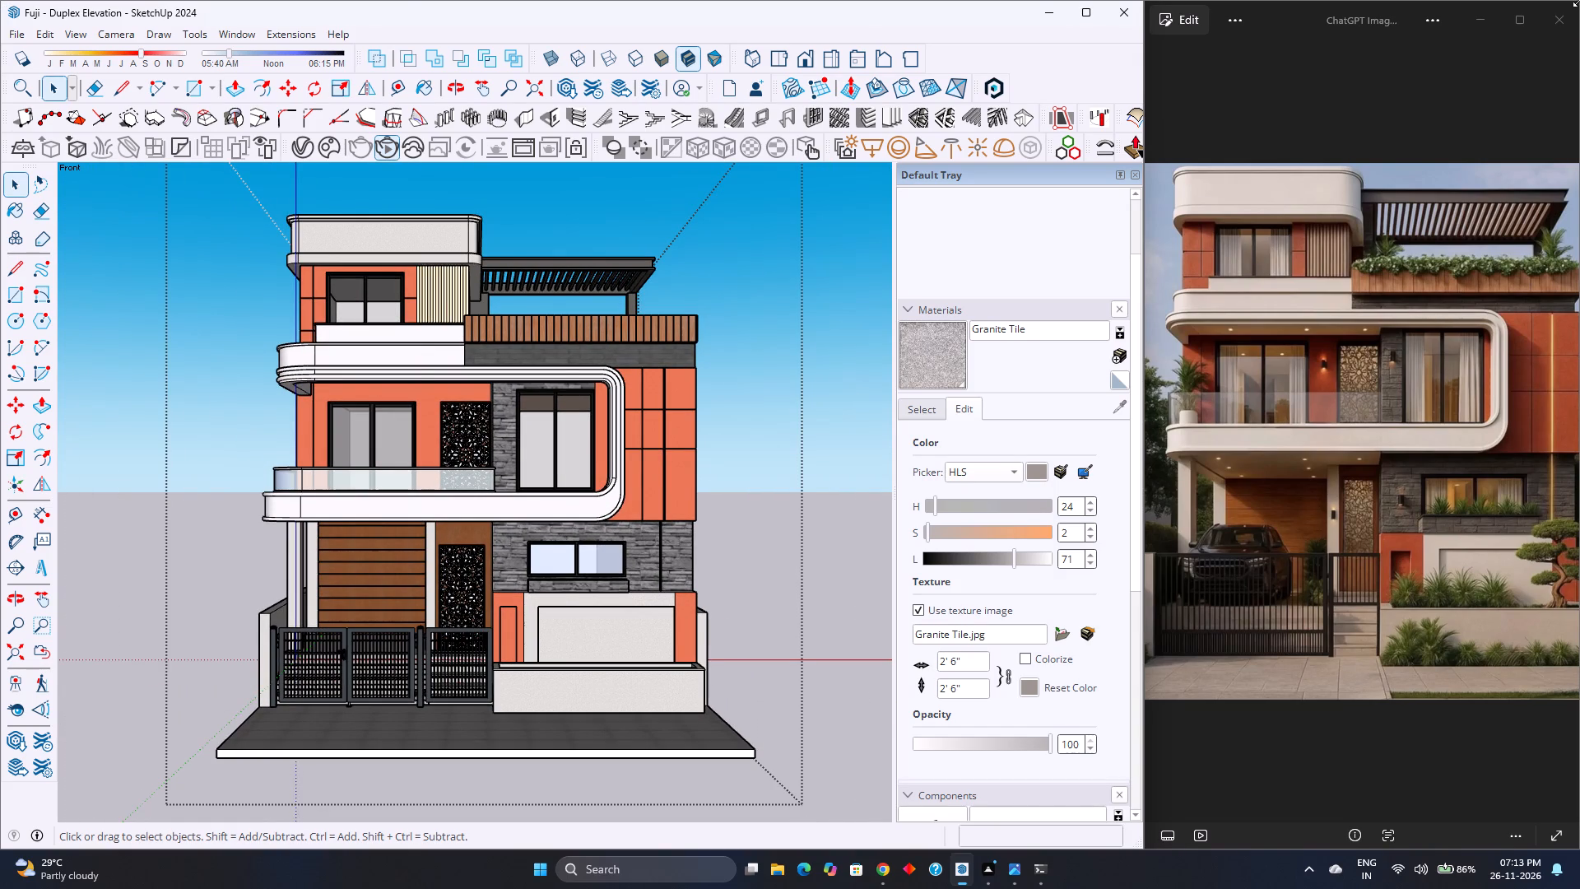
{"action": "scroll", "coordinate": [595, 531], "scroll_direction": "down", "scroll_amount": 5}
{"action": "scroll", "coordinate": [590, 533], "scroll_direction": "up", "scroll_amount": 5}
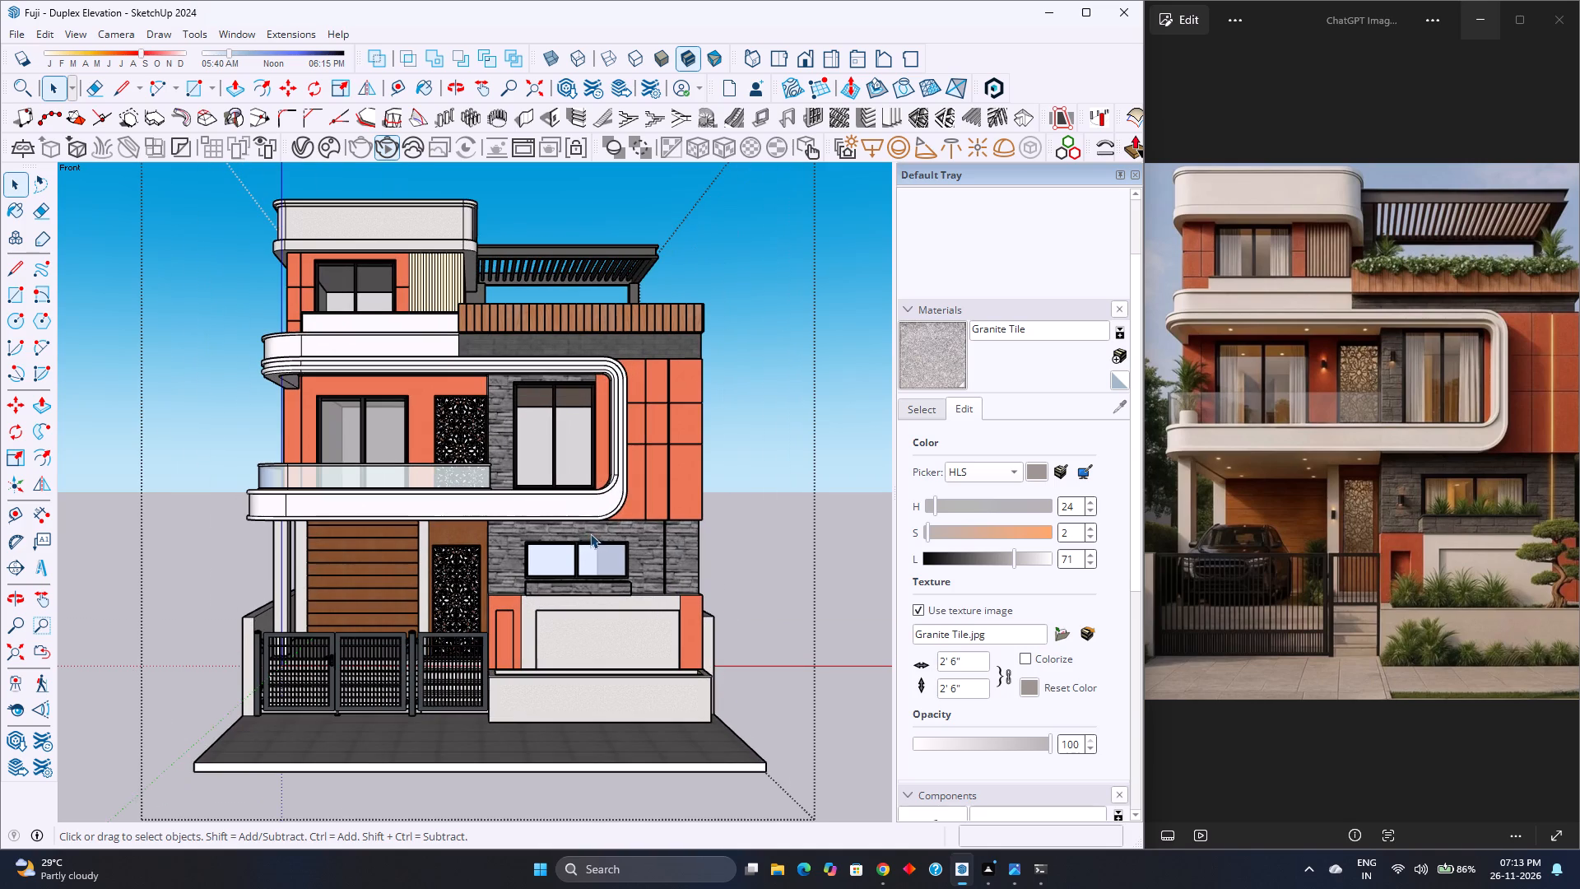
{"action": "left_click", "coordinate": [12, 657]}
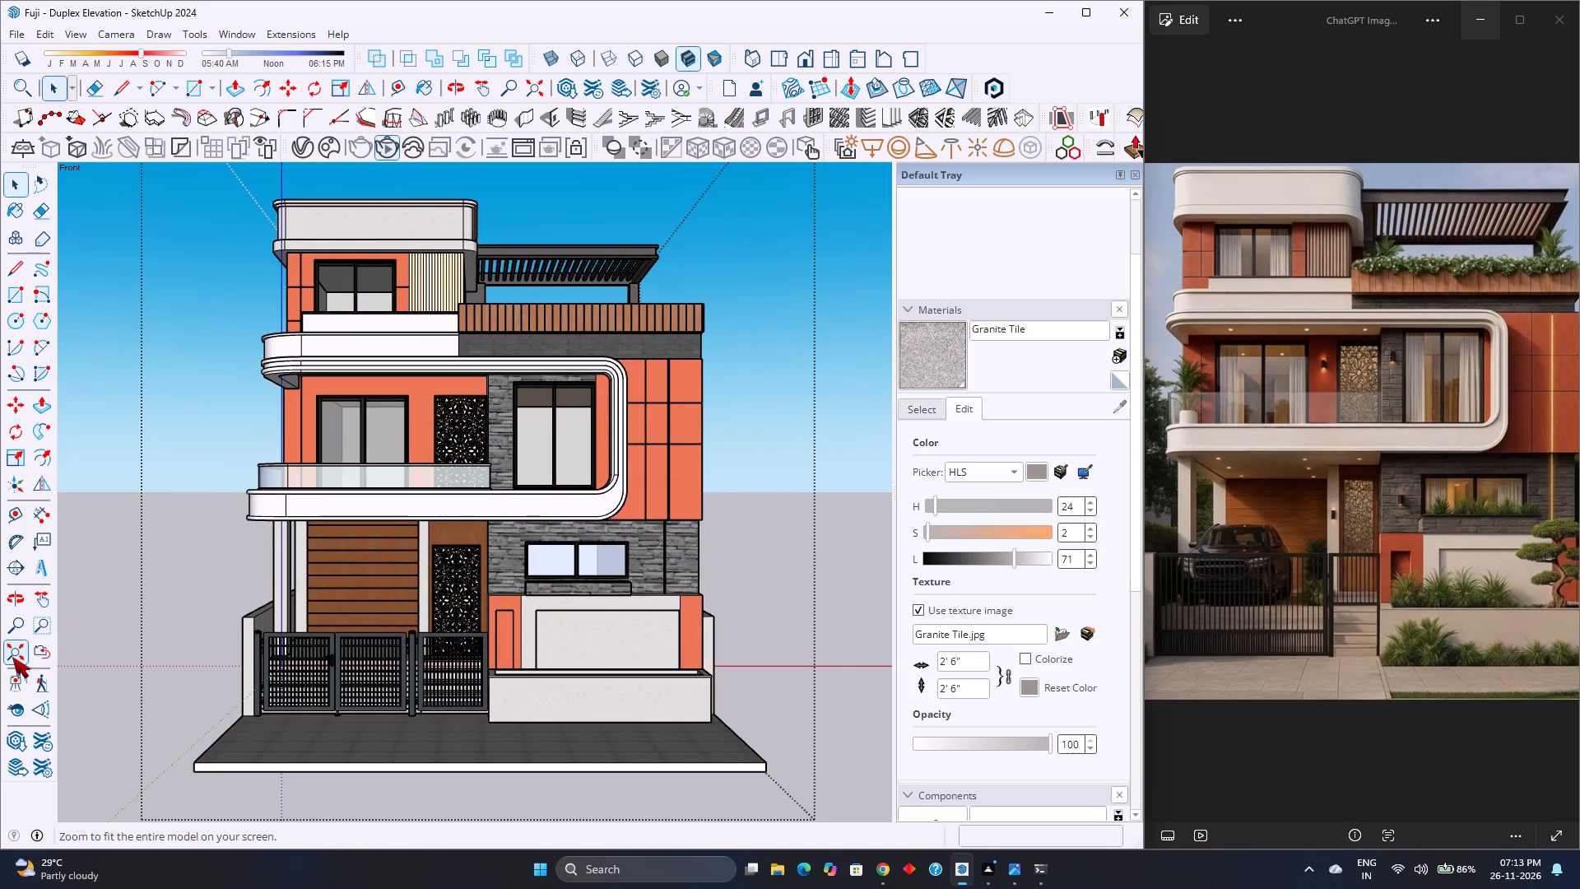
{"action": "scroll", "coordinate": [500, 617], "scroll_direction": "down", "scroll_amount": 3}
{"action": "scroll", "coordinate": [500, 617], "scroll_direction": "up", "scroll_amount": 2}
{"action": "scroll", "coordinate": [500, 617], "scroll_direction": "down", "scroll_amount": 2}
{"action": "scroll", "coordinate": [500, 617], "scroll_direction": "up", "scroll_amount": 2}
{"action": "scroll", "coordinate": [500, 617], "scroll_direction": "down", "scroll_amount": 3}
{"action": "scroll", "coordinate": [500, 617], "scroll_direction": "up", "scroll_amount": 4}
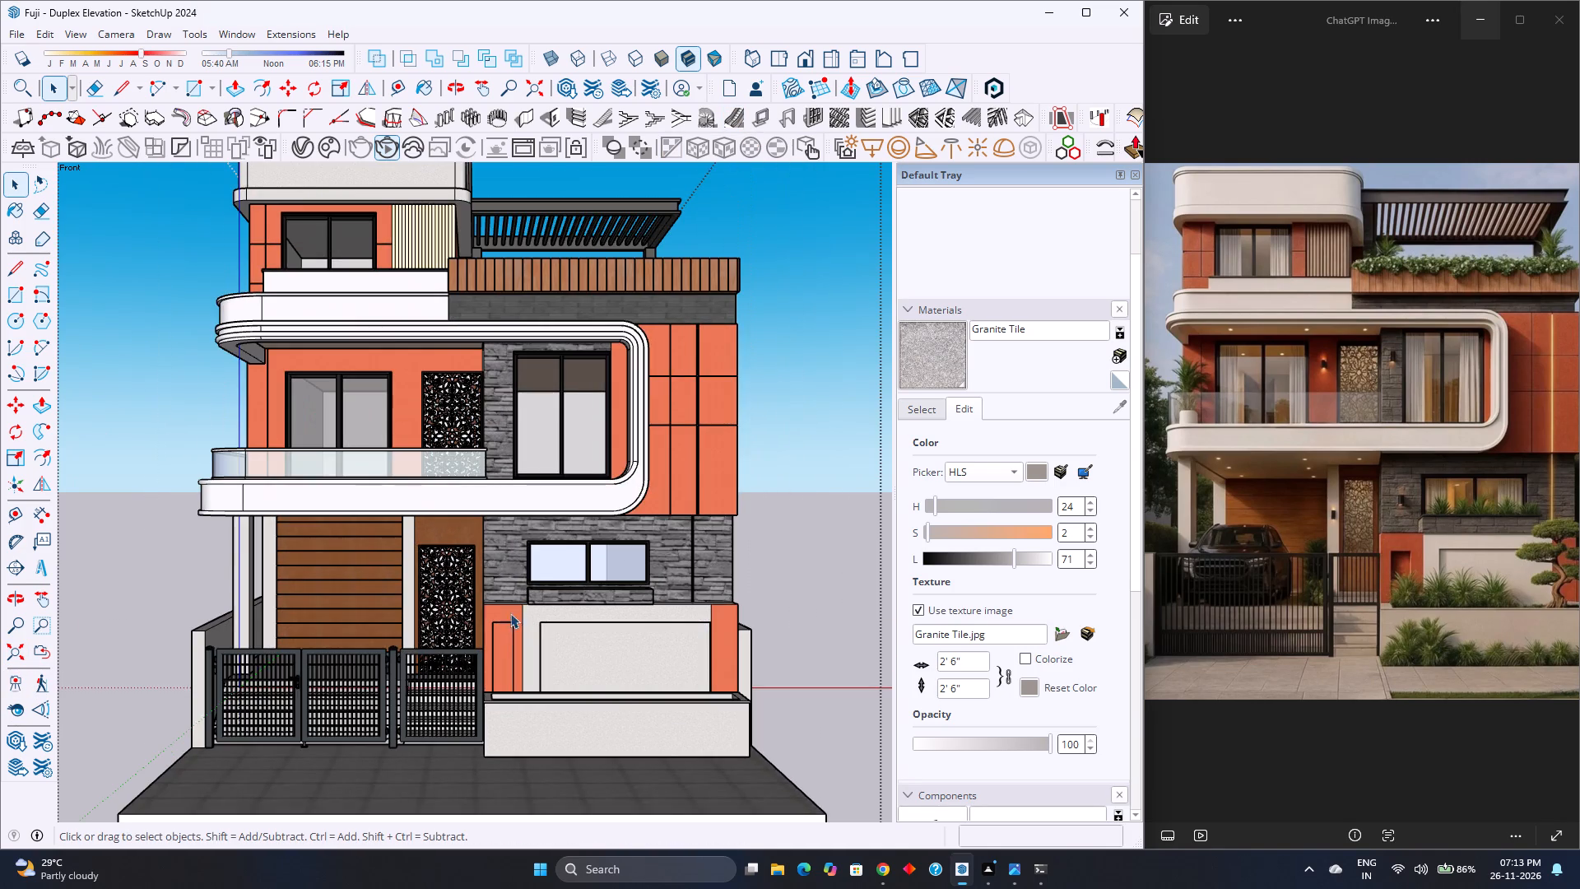
Inspect the stone cladding and ledge around the ground-floor window, and return to the full front view.
{"action": "scroll", "coordinate": [718, 545], "scroll_direction": "up", "scroll_amount": 5}
{"action": "scroll", "coordinate": [656, 591], "scroll_direction": "up", "scroll_amount": 17}
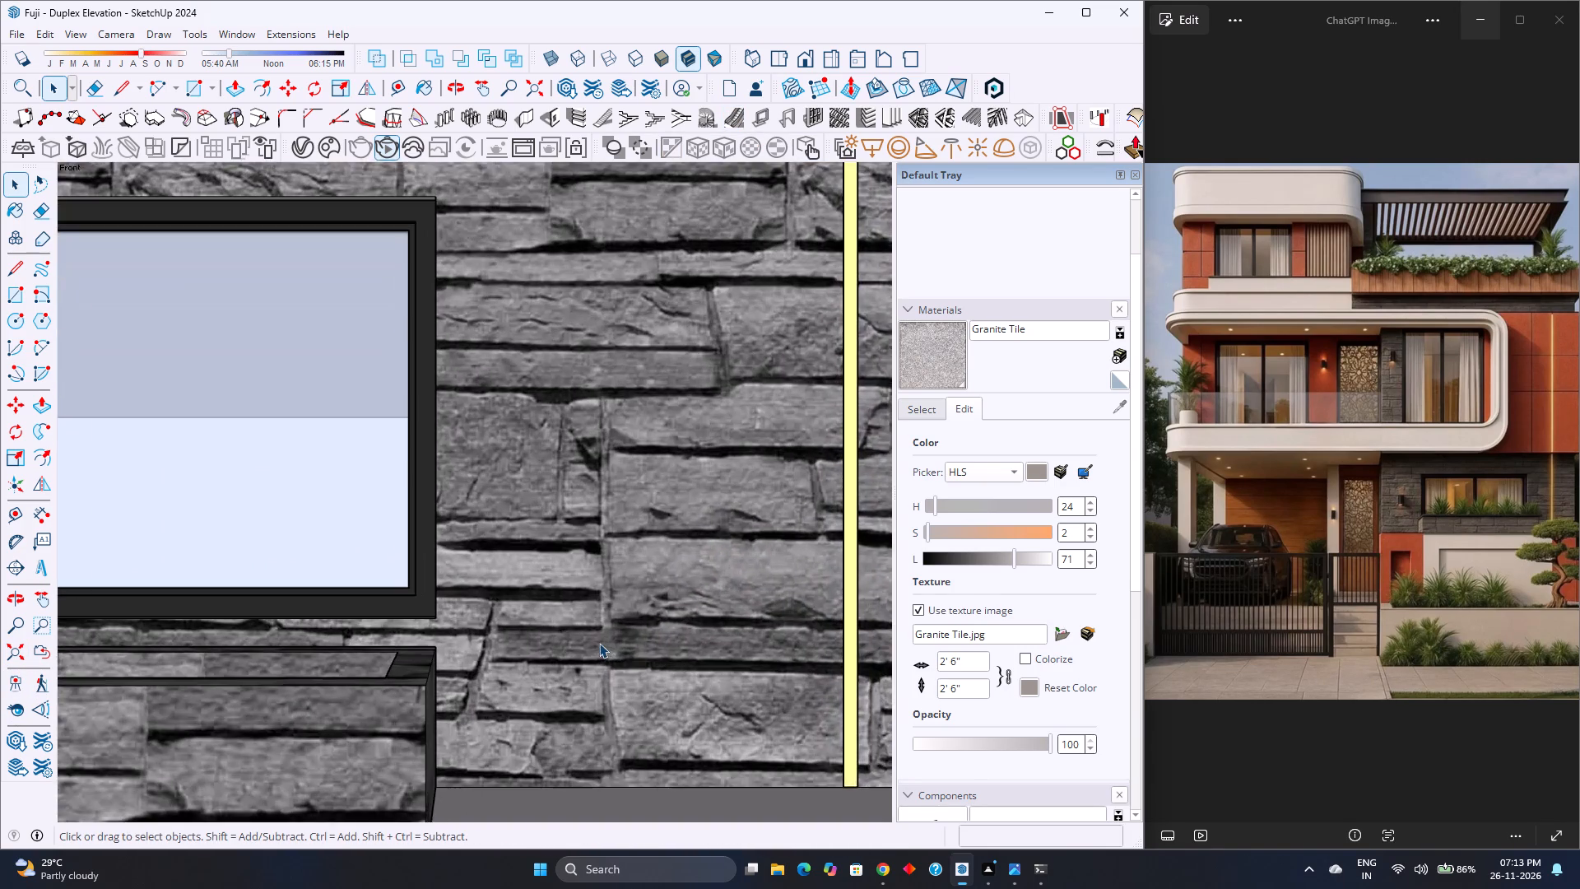
{"action": "middle_click_drag", "start_coordinate": [592, 644], "coordinate": [653, 716]}
{"action": "middle_click_drag", "start_coordinate": [653, 711], "coordinate": [651, 699]}
{"action": "scroll", "coordinate": [574, 628], "scroll_direction": "down", "scroll_amount": 9}
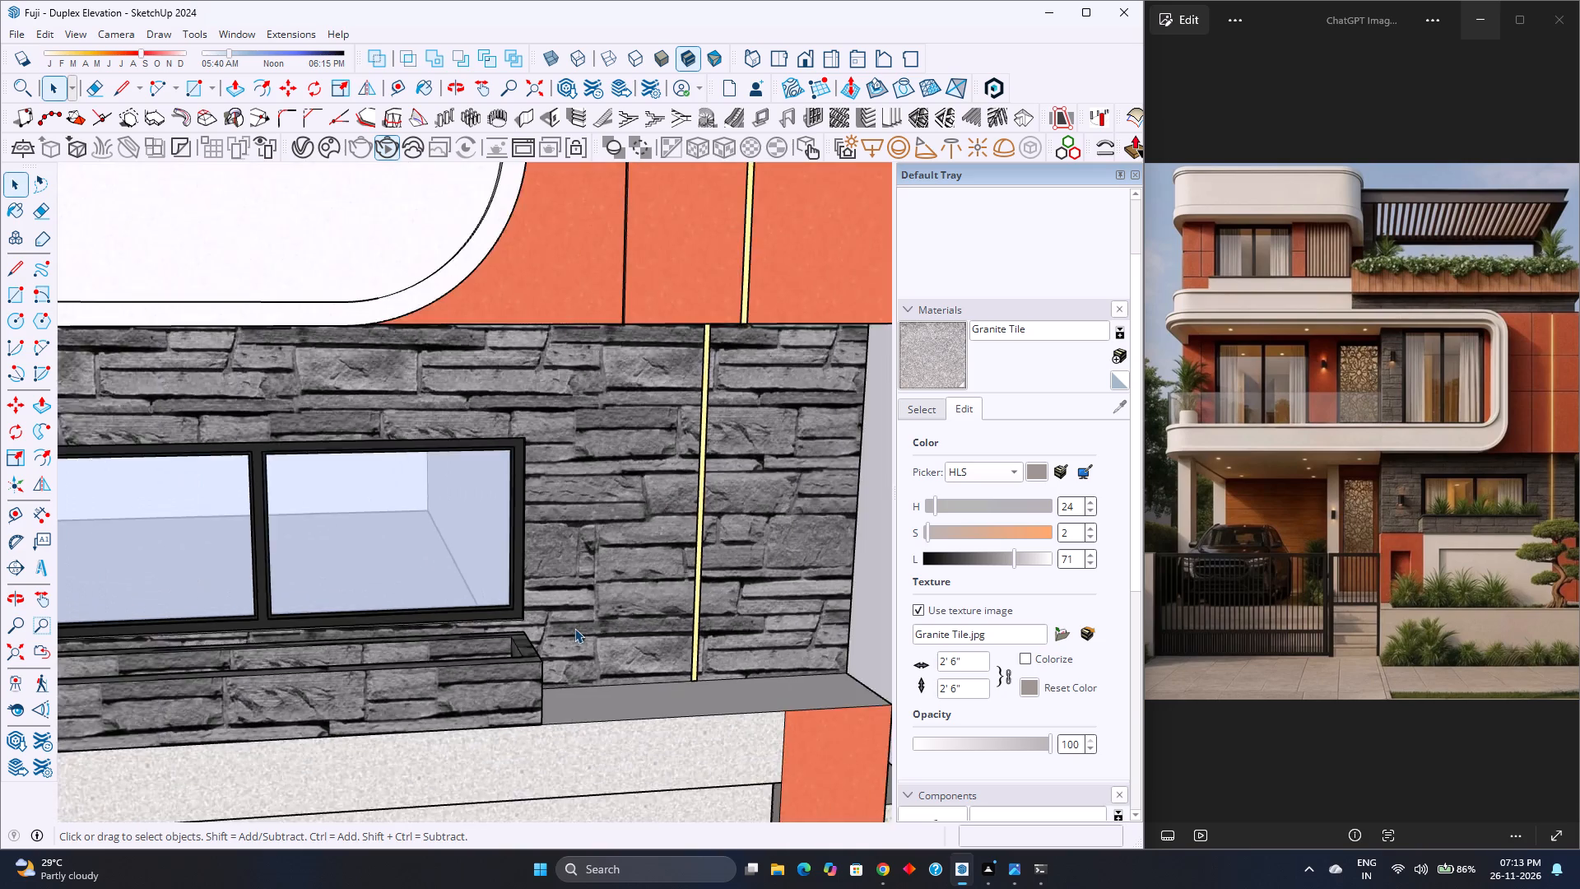
{"action": "scroll", "coordinate": [574, 628], "scroll_direction": "down", "scroll_amount": 18}
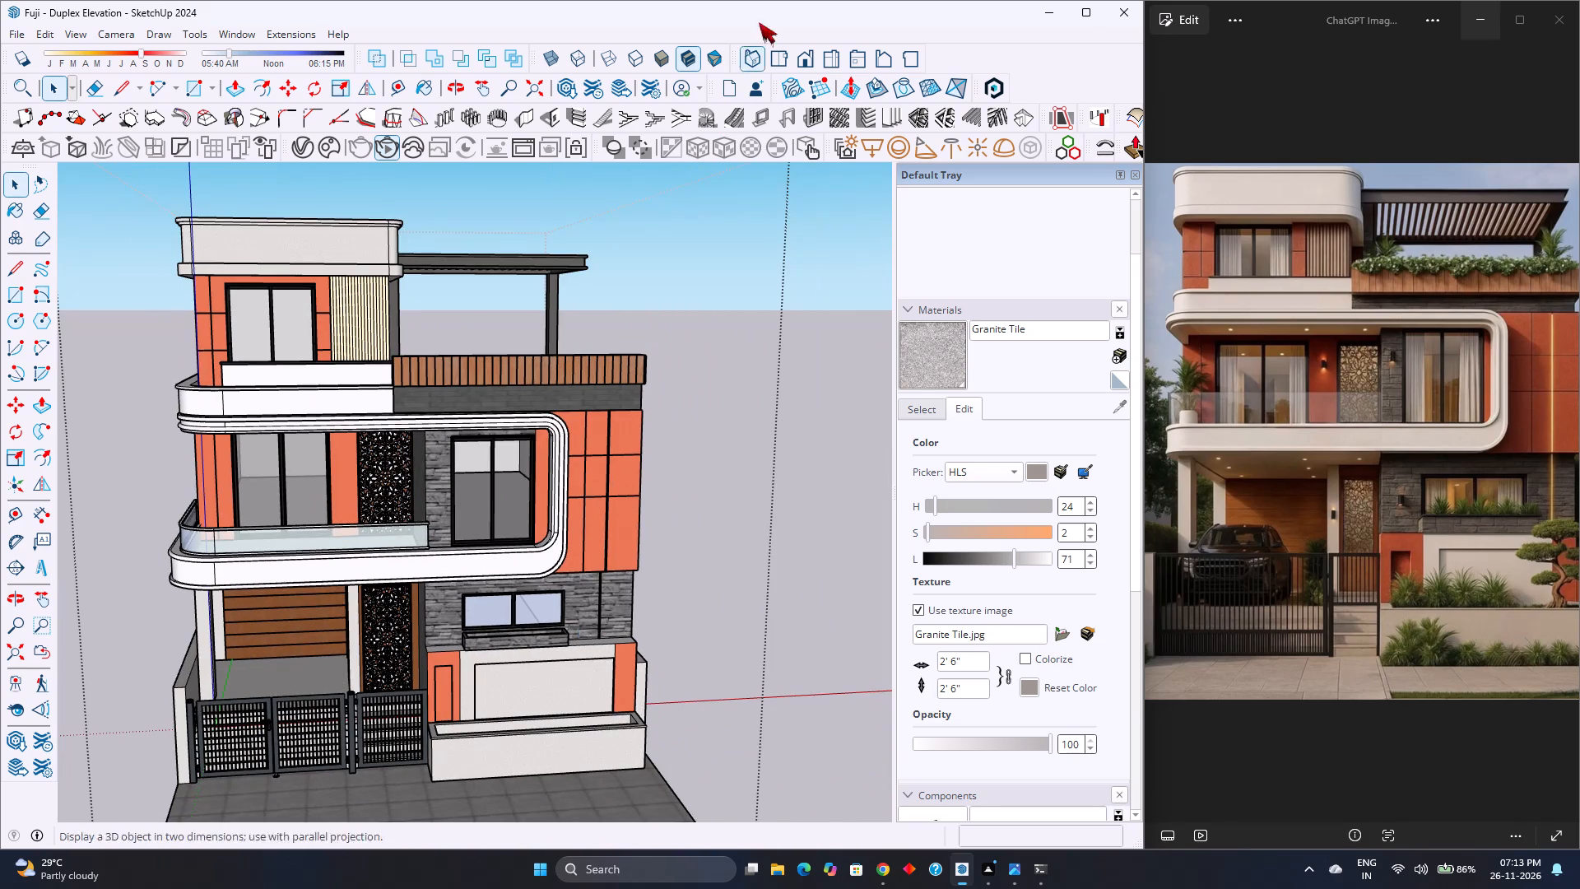
{"action": "left_click", "coordinate": [808, 51]}
{"action": "left_click", "coordinate": [18, 654]}
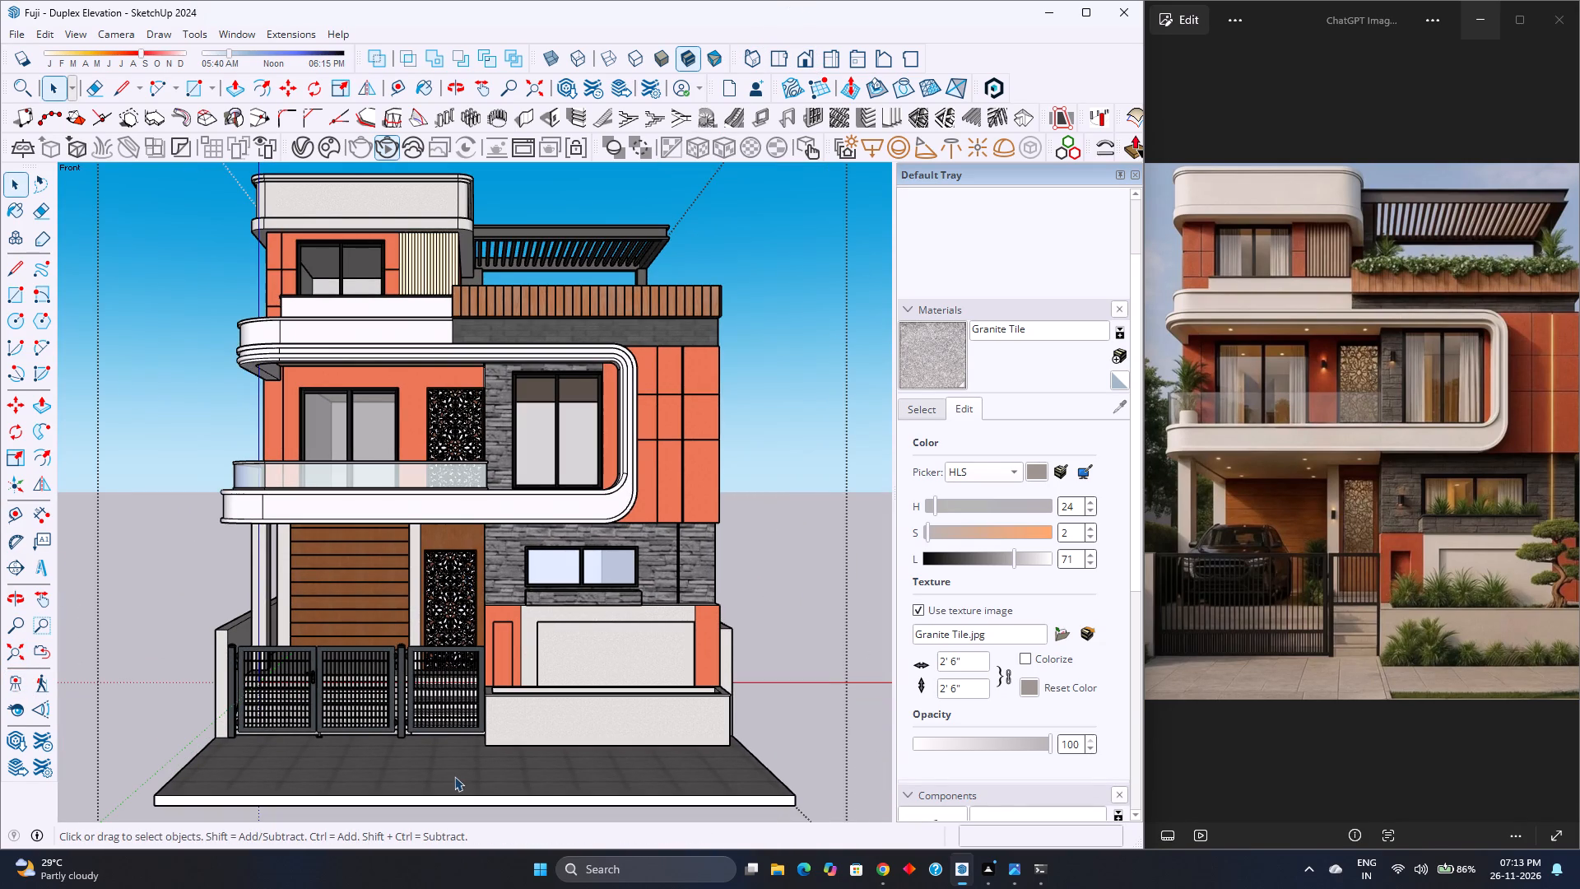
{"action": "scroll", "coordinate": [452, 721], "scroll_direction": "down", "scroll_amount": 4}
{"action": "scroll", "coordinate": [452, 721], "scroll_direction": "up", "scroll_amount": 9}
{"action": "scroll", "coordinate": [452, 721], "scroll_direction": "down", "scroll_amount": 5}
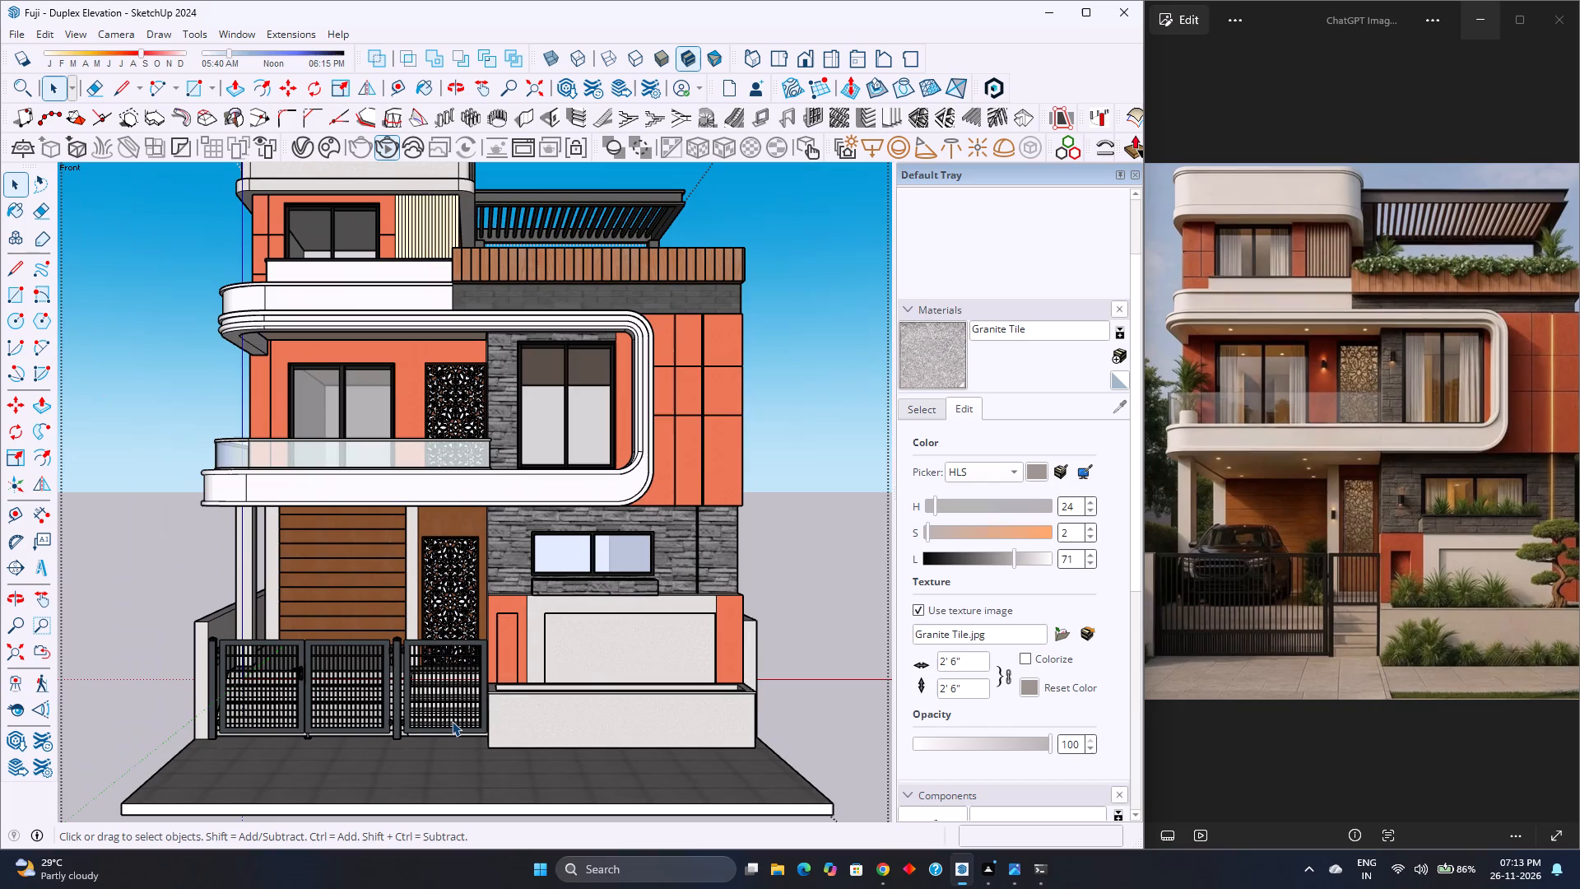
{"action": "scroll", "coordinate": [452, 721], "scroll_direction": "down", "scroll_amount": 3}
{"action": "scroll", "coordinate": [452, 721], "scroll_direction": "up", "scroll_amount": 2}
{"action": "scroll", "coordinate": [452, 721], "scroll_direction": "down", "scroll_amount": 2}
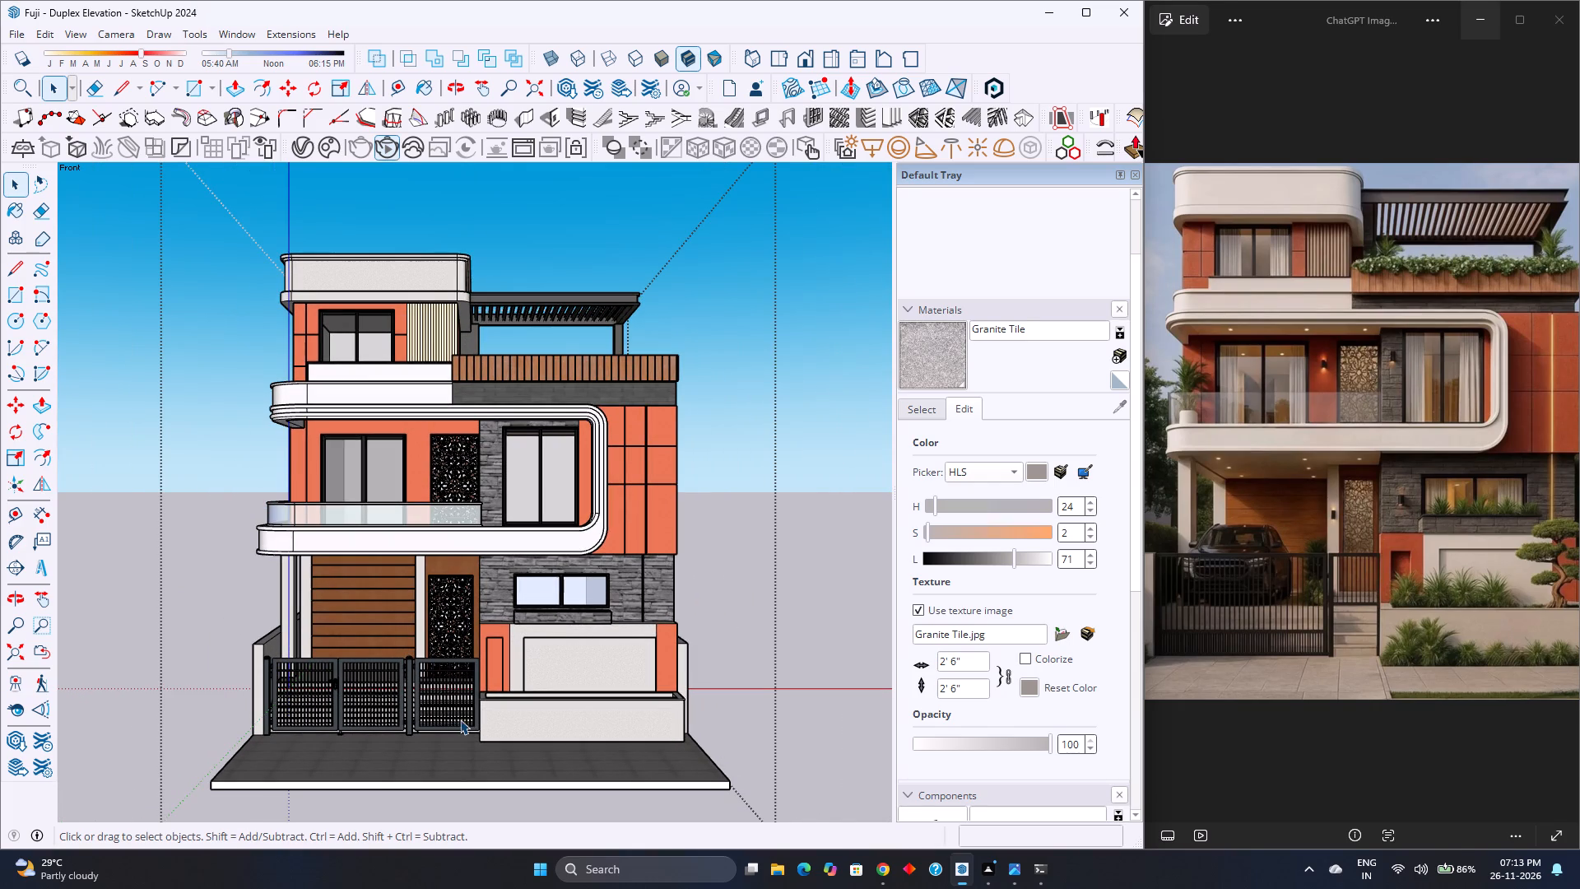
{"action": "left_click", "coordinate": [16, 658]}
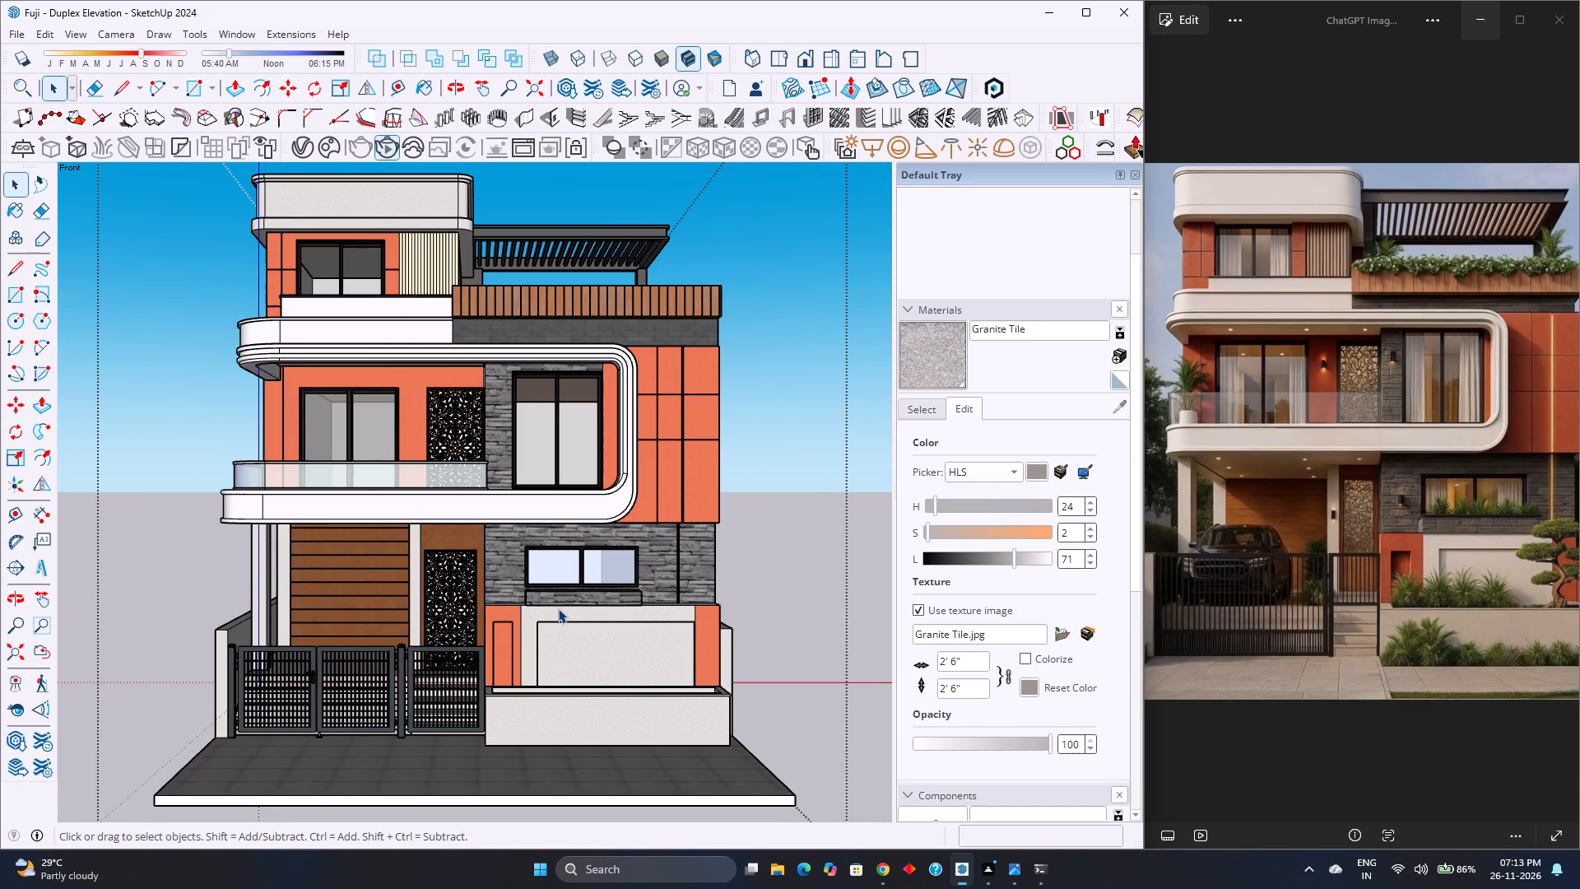
Paint the top and bottom rails of the first-floor balcony's glass railing with Steel Brushed Stainless from the Metal materials.
{"action": "scroll", "coordinate": [422, 475], "scroll_direction": "up", "scroll_amount": 3}
{"action": "scroll", "coordinate": [422, 475], "scroll_direction": "down", "scroll_amount": 3}
{"action": "scroll", "coordinate": [414, 468], "scroll_direction": "up", "scroll_amount": 7}
{"action": "middle_click_drag", "start_coordinate": [414, 468], "coordinate": [496, 605]}
{"action": "scroll", "coordinate": [436, 440], "scroll_direction": "up", "scroll_amount": 9}
{"action": "double_click", "coordinate": [462, 463]}
{"action": "scroll", "coordinate": [462, 463], "scroll_direction": "up", "scroll_amount": 3}
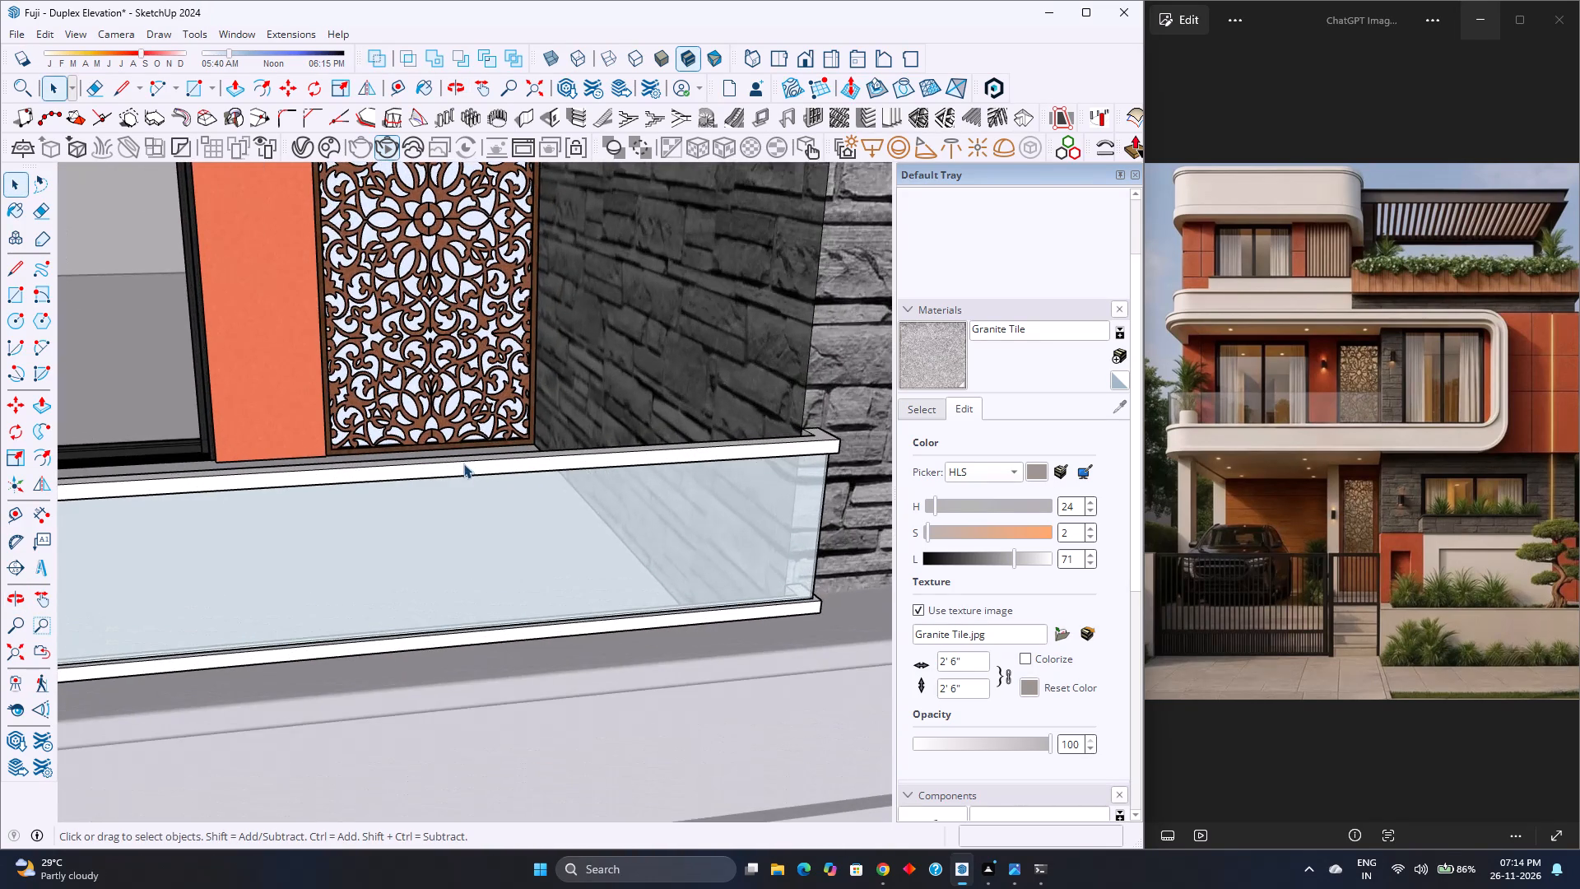
{"action": "double_click", "coordinate": [464, 467]}
{"action": "scroll", "coordinate": [464, 467], "scroll_direction": "up", "scroll_amount": 2}
{"action": "left_click", "coordinate": [464, 467]}
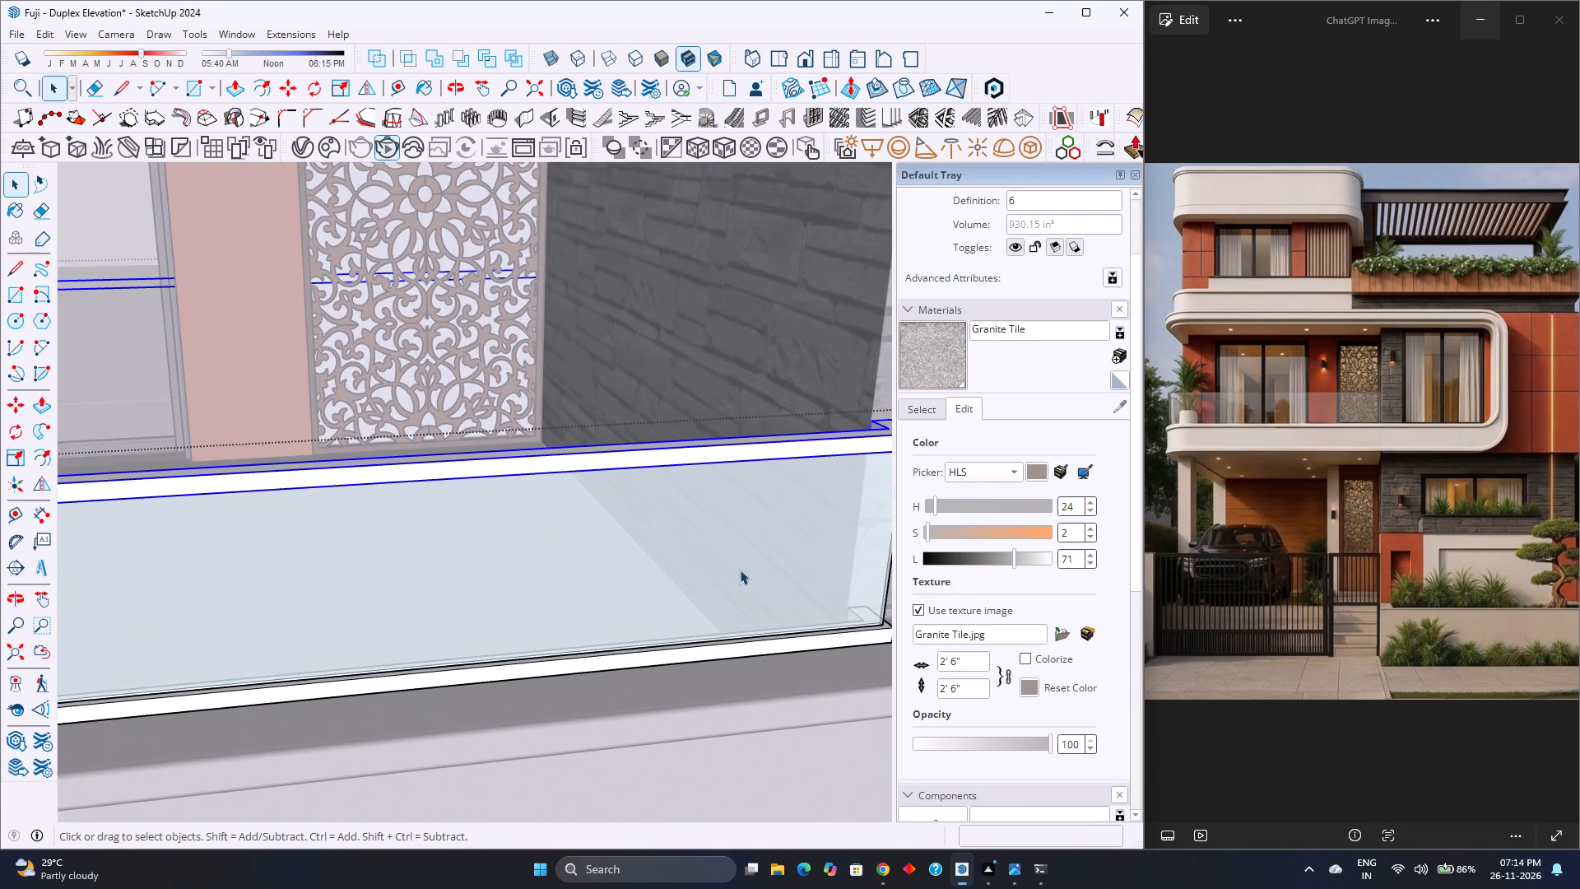
{"action": "left_click", "coordinate": [941, 417]}
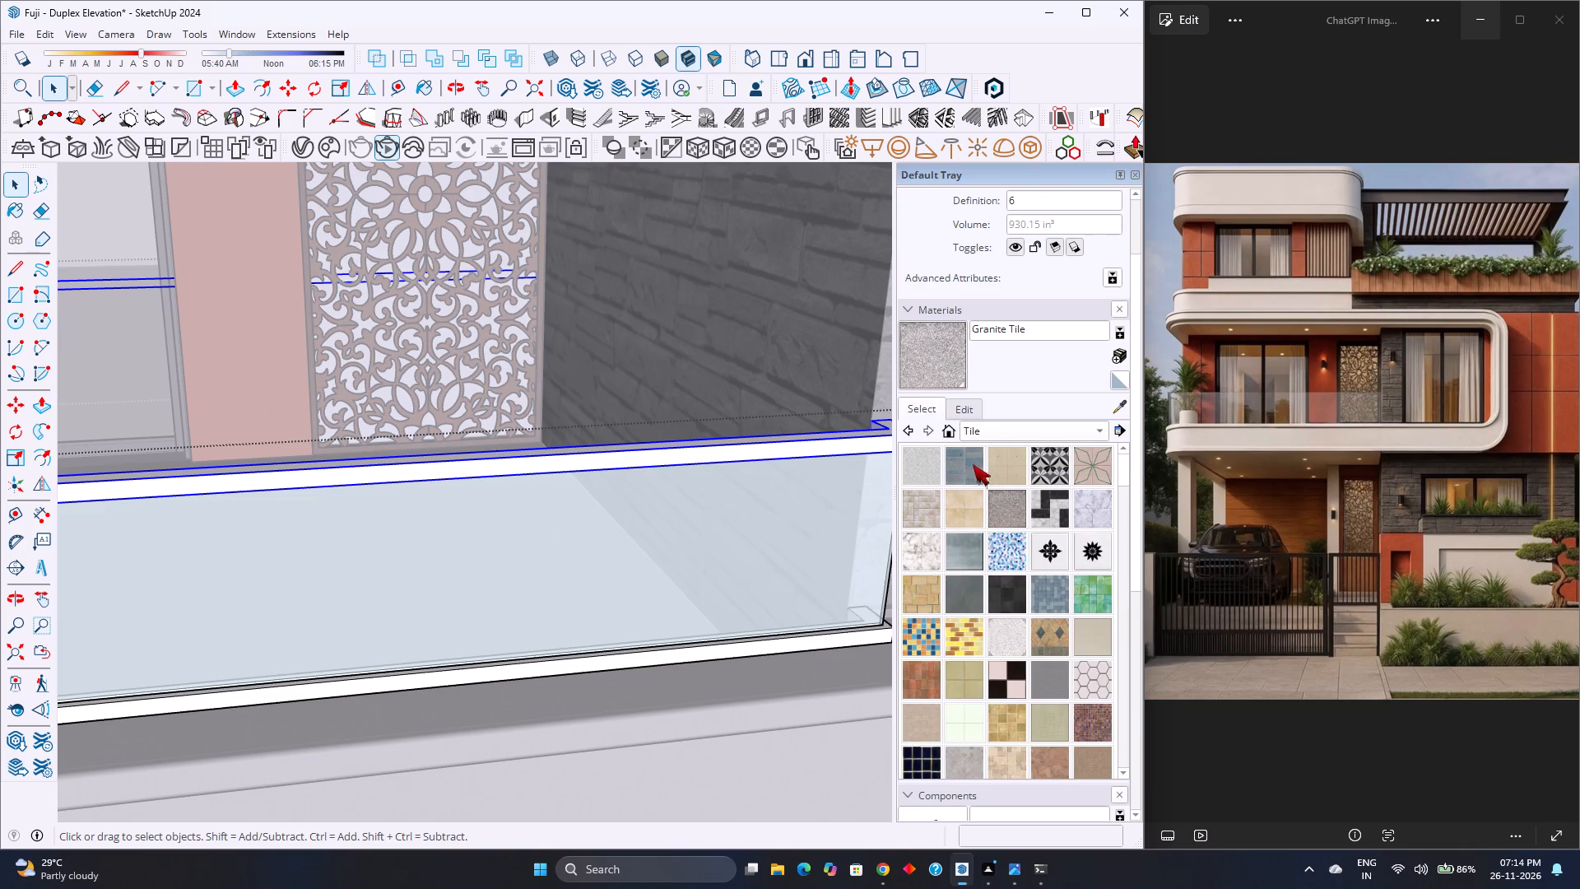
{"action": "left_click", "coordinate": [992, 437]}
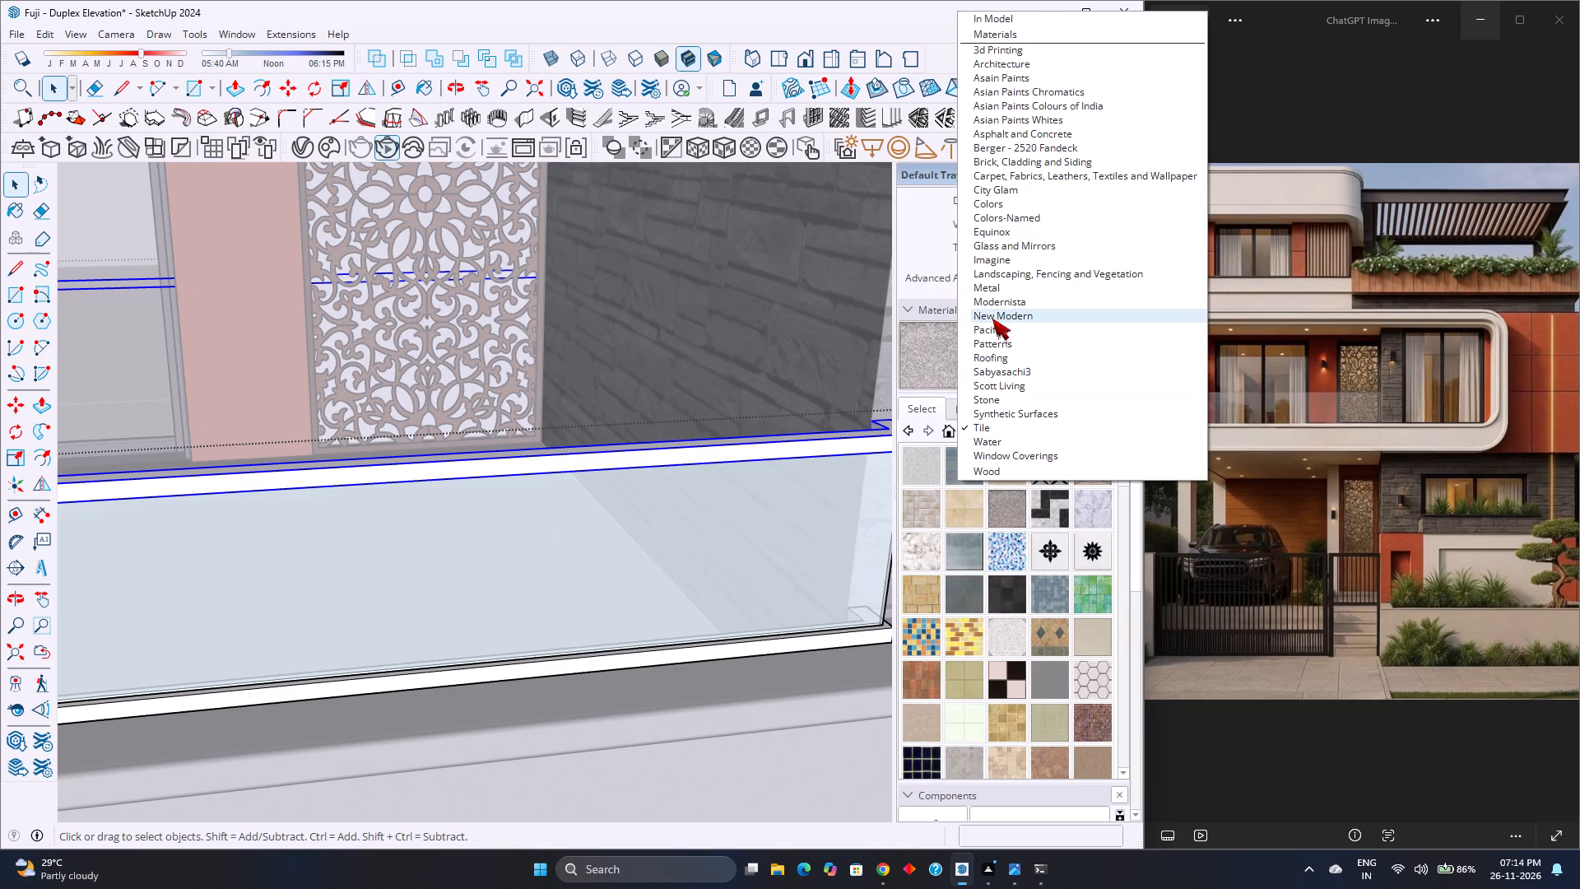
{"action": "left_click", "coordinate": [995, 291]}
{"action": "left_click", "coordinate": [963, 504]}
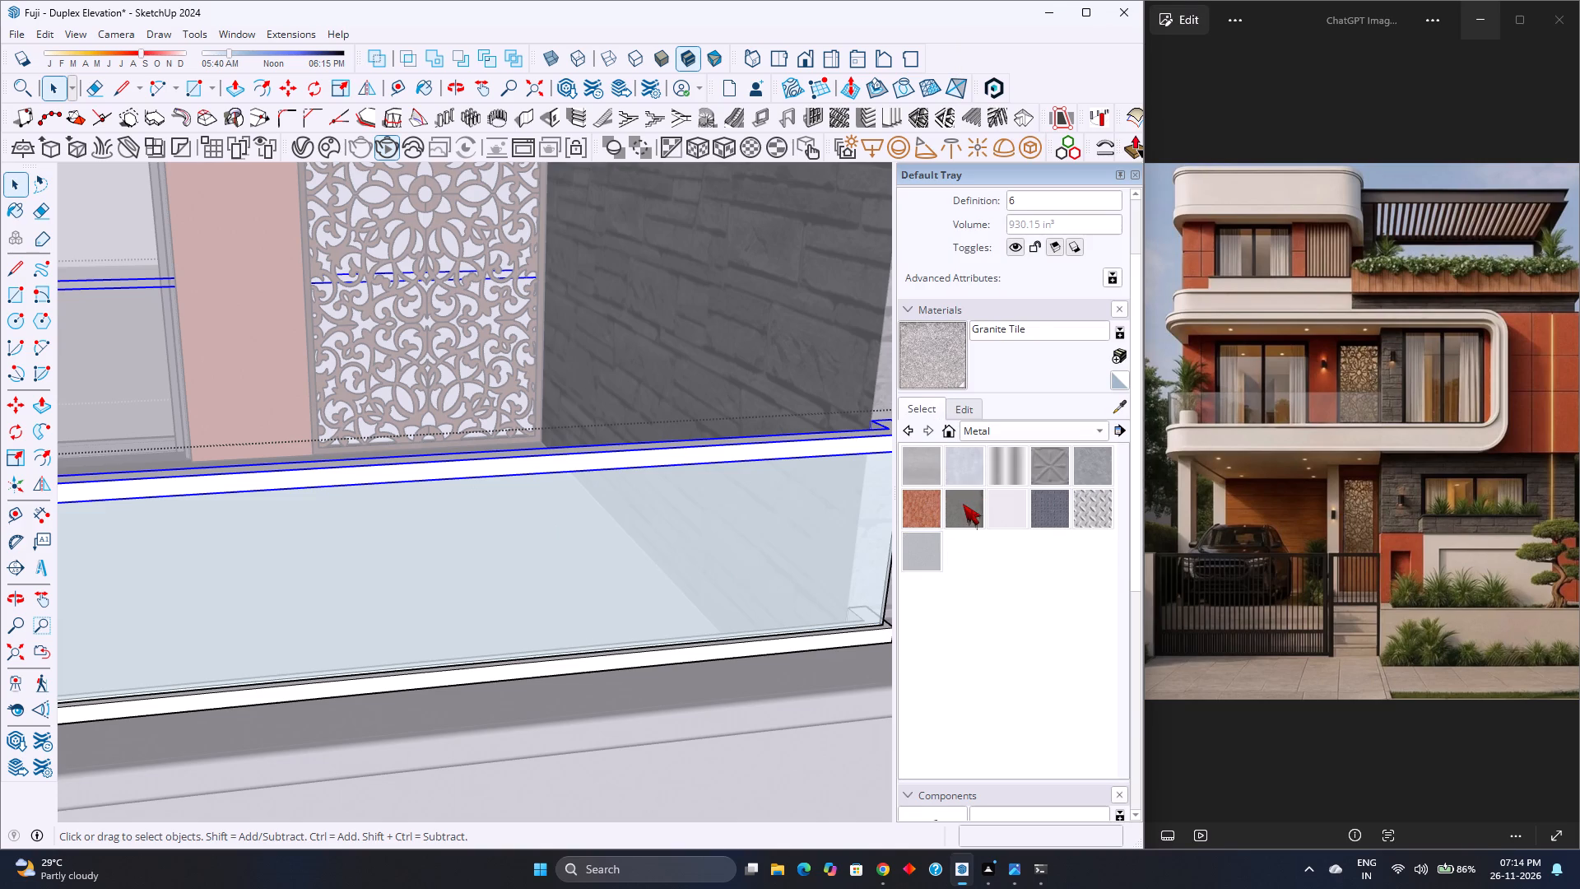
{"action": "left_click", "coordinate": [919, 554]}
{"action": "left_click", "coordinate": [816, 445]}
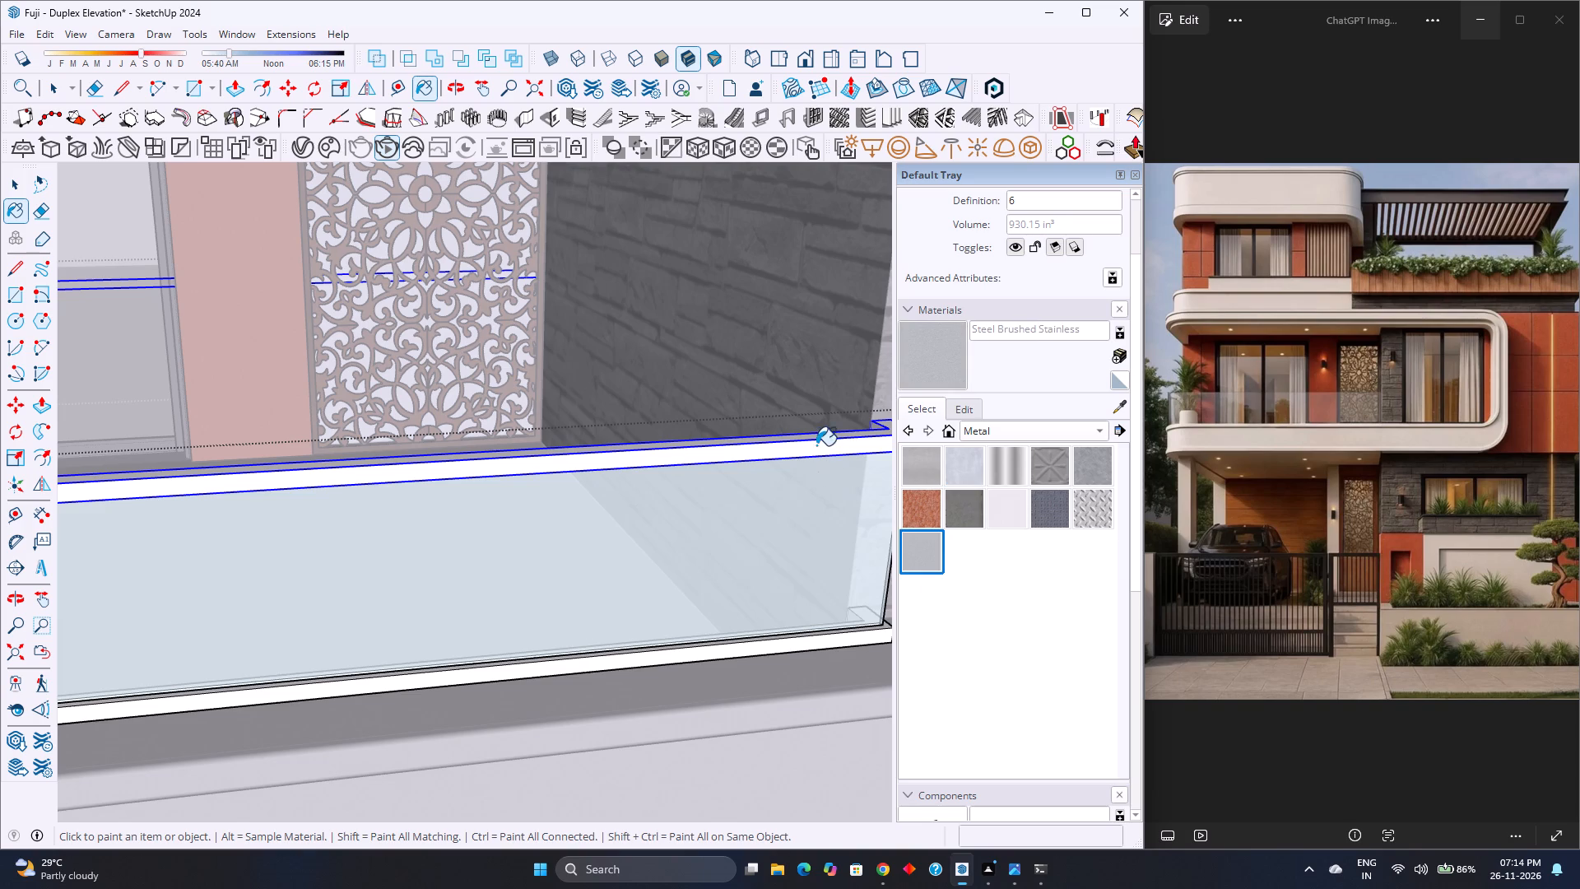
{"action": "left_click", "coordinate": [718, 648]}
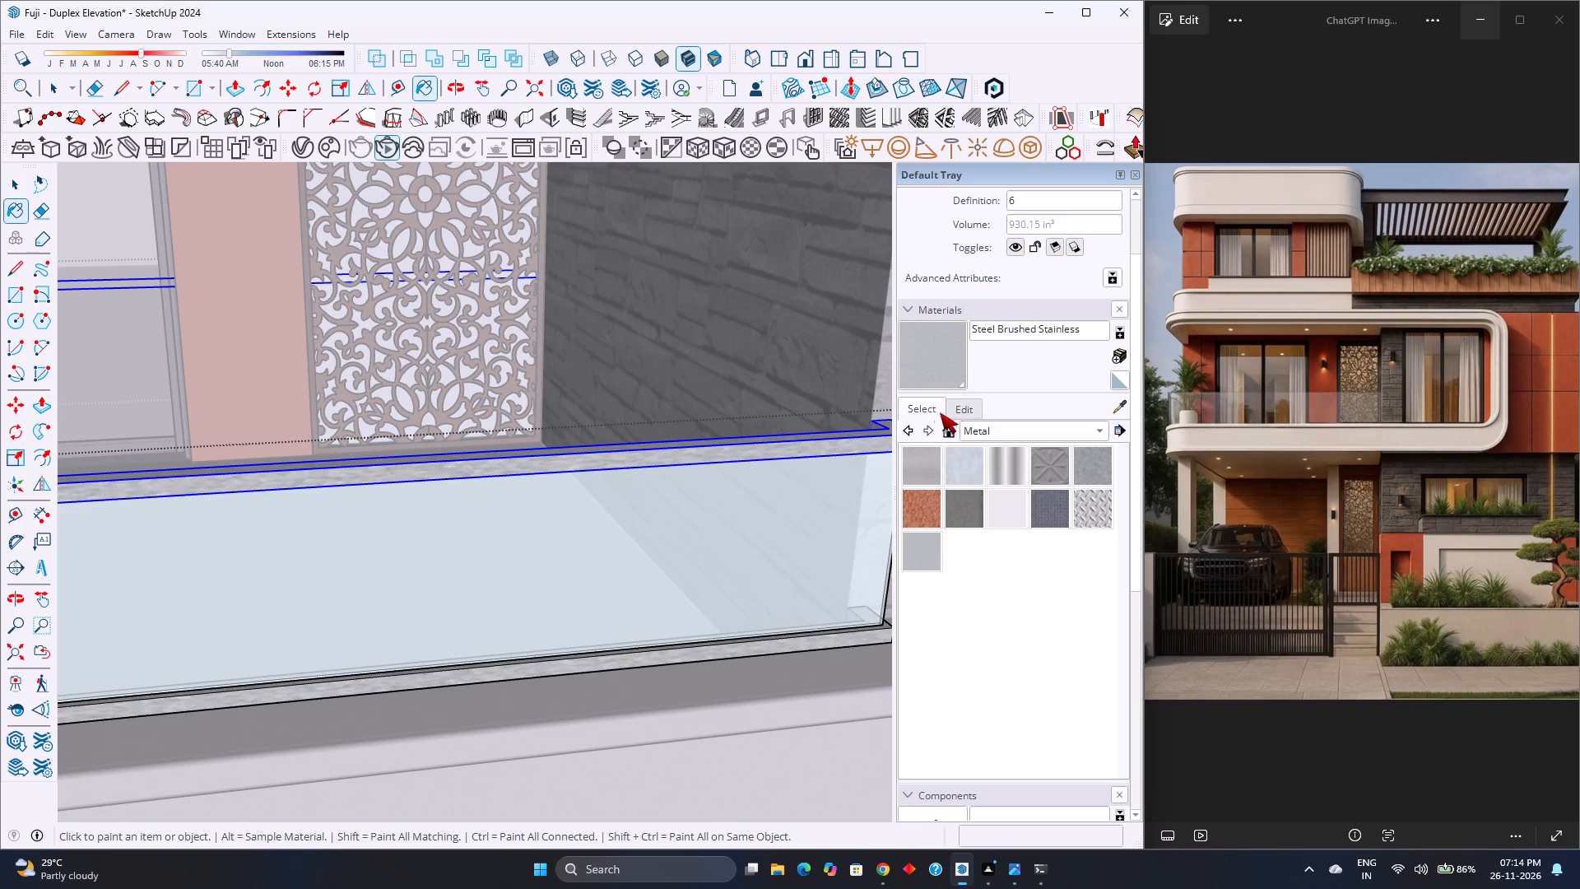
Darken the Steel Brushed Stainless material to near black with saturation 0 and lightness 13, and leave the railing's group.
{"action": "left_click", "coordinate": [961, 409]}
{"action": "left_click_drag", "start_coordinate": [995, 565], "coordinate": [917, 563]}
{"action": "left_click_drag", "start_coordinate": [932, 535], "coordinate": [918, 546]}
{"action": "left_click_drag", "start_coordinate": [952, 563], "coordinate": [955, 562]}
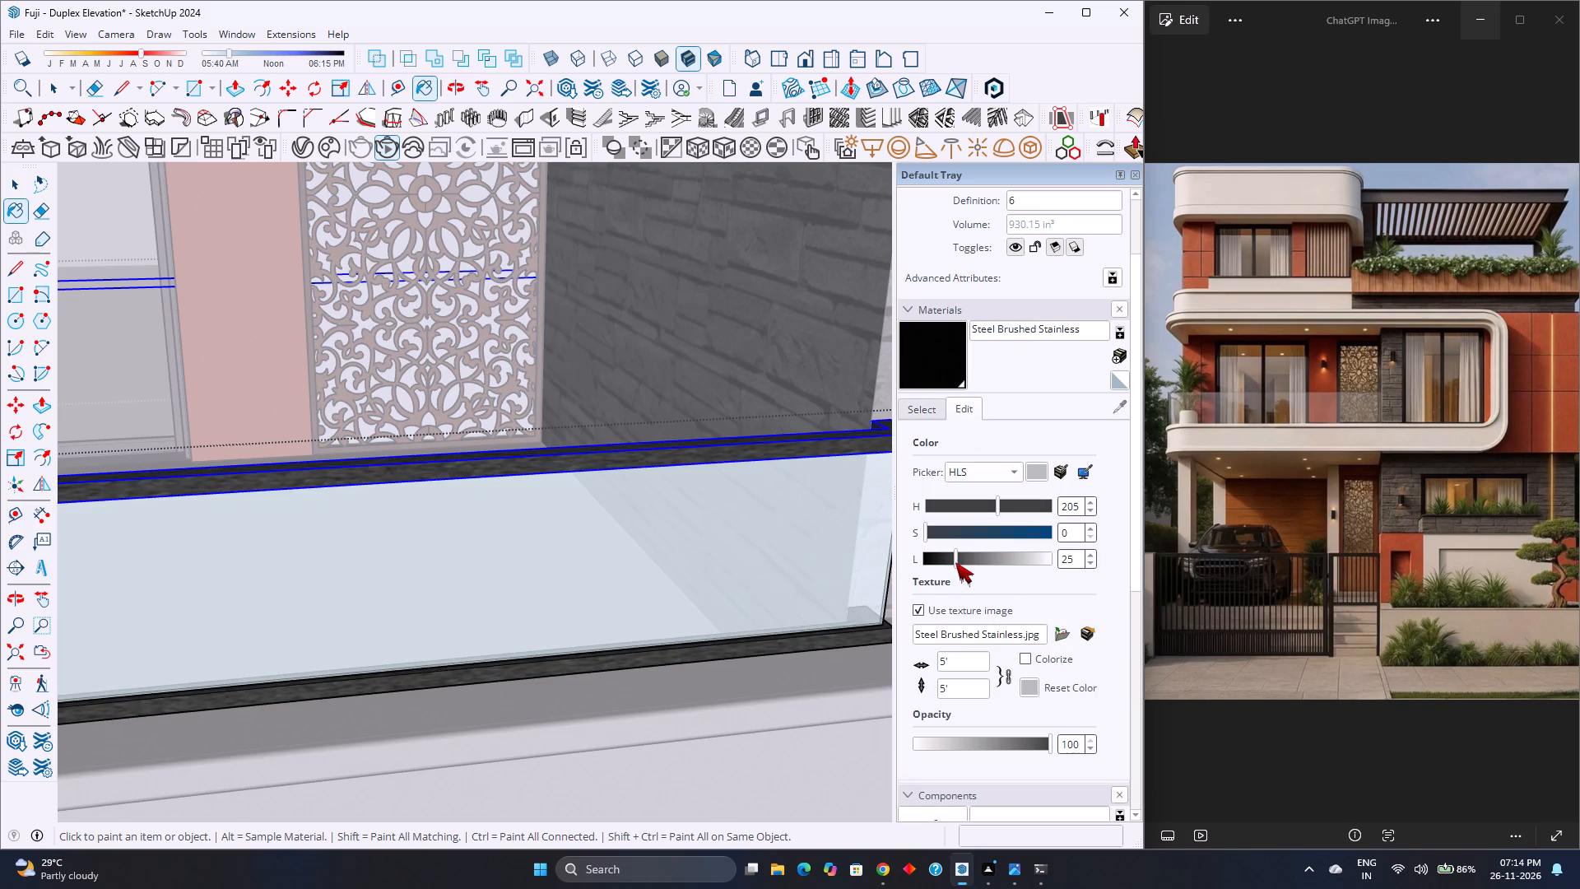
{"action": "left_click_drag", "start_coordinate": [955, 562], "coordinate": [941, 562]}
{"action": "left_click", "coordinate": [777, 641]}
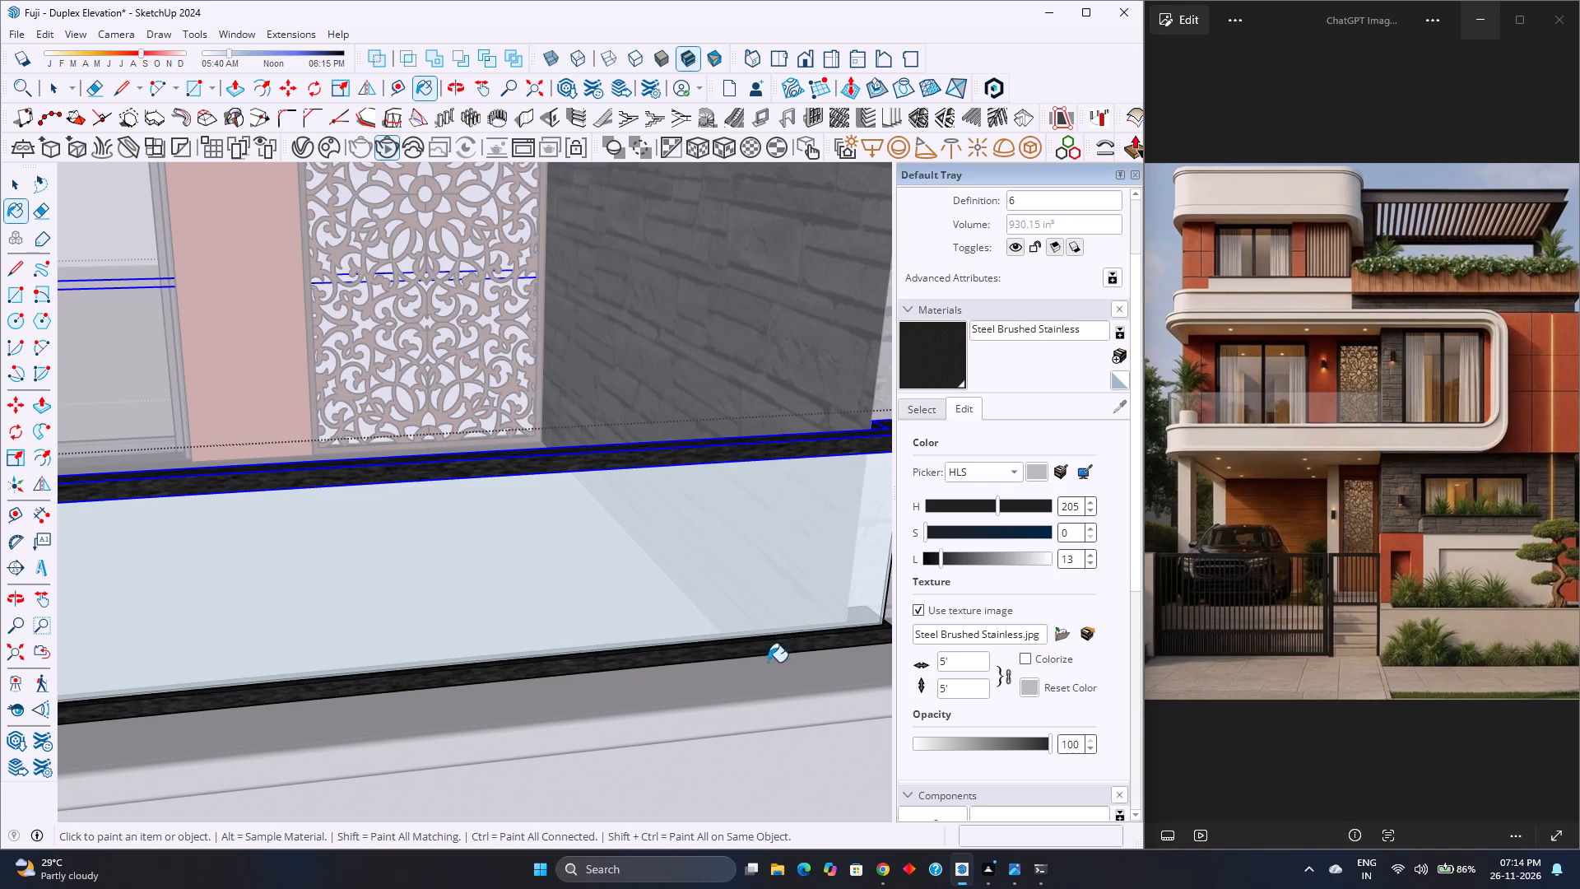
{"action": "right_click", "coordinate": [704, 654]}
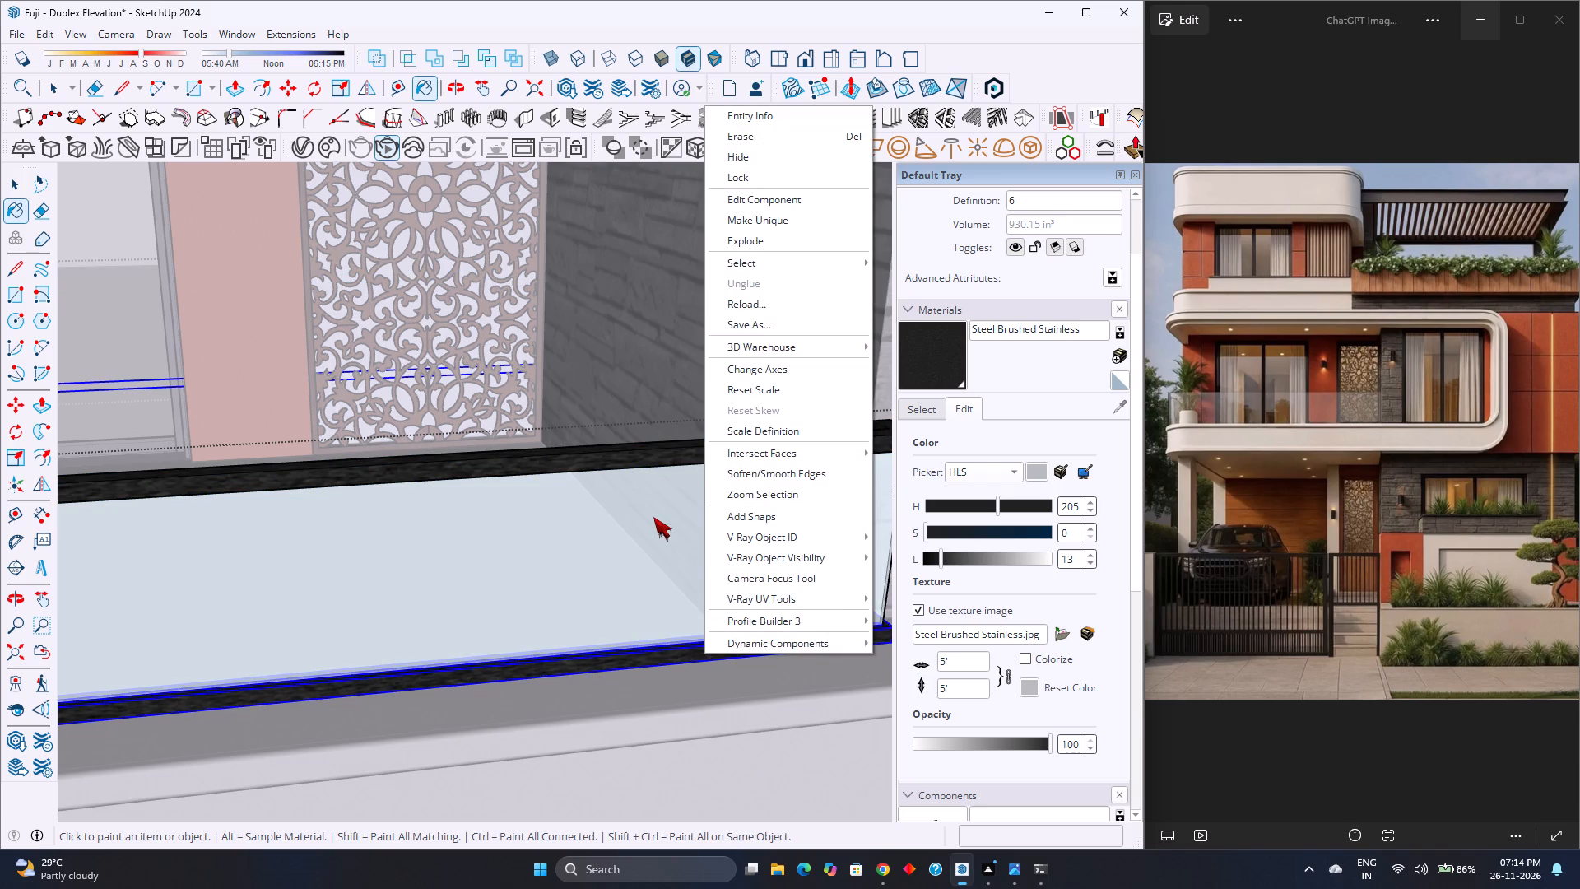
{"action": "key", "text": "Escape"}
{"action": "type", "text": "v"}
{"action": "key", "text": "space"}
{"action": "key", "text": "Escape"}
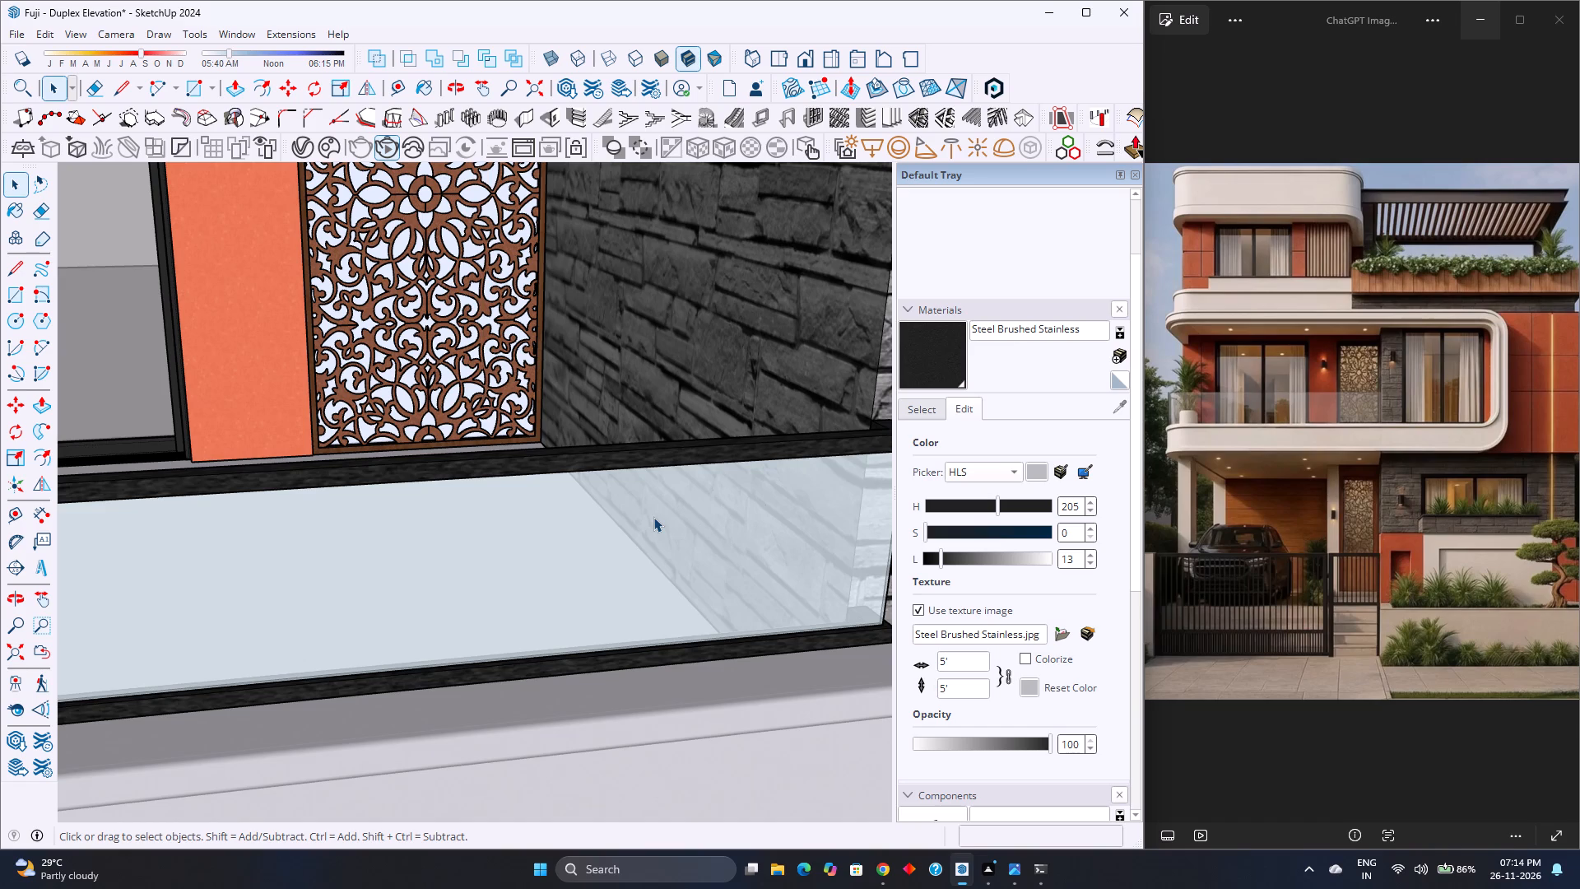
{"action": "scroll", "coordinate": [659, 471], "scroll_direction": "down", "scroll_amount": 16}
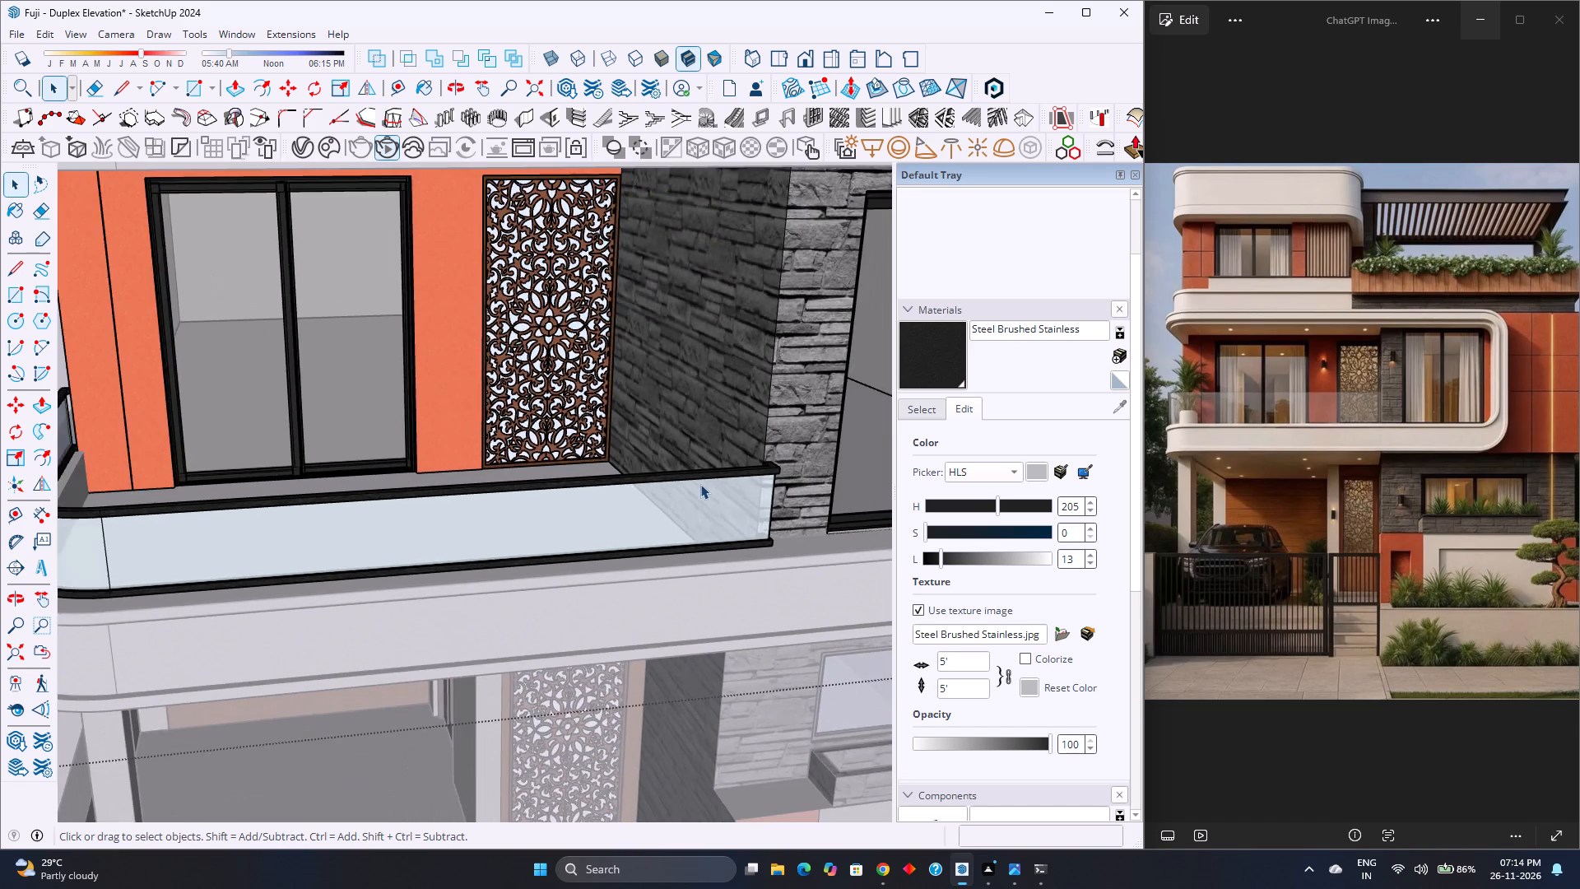
{"action": "scroll", "coordinate": [700, 484], "scroll_direction": "down", "scroll_amount": 14}
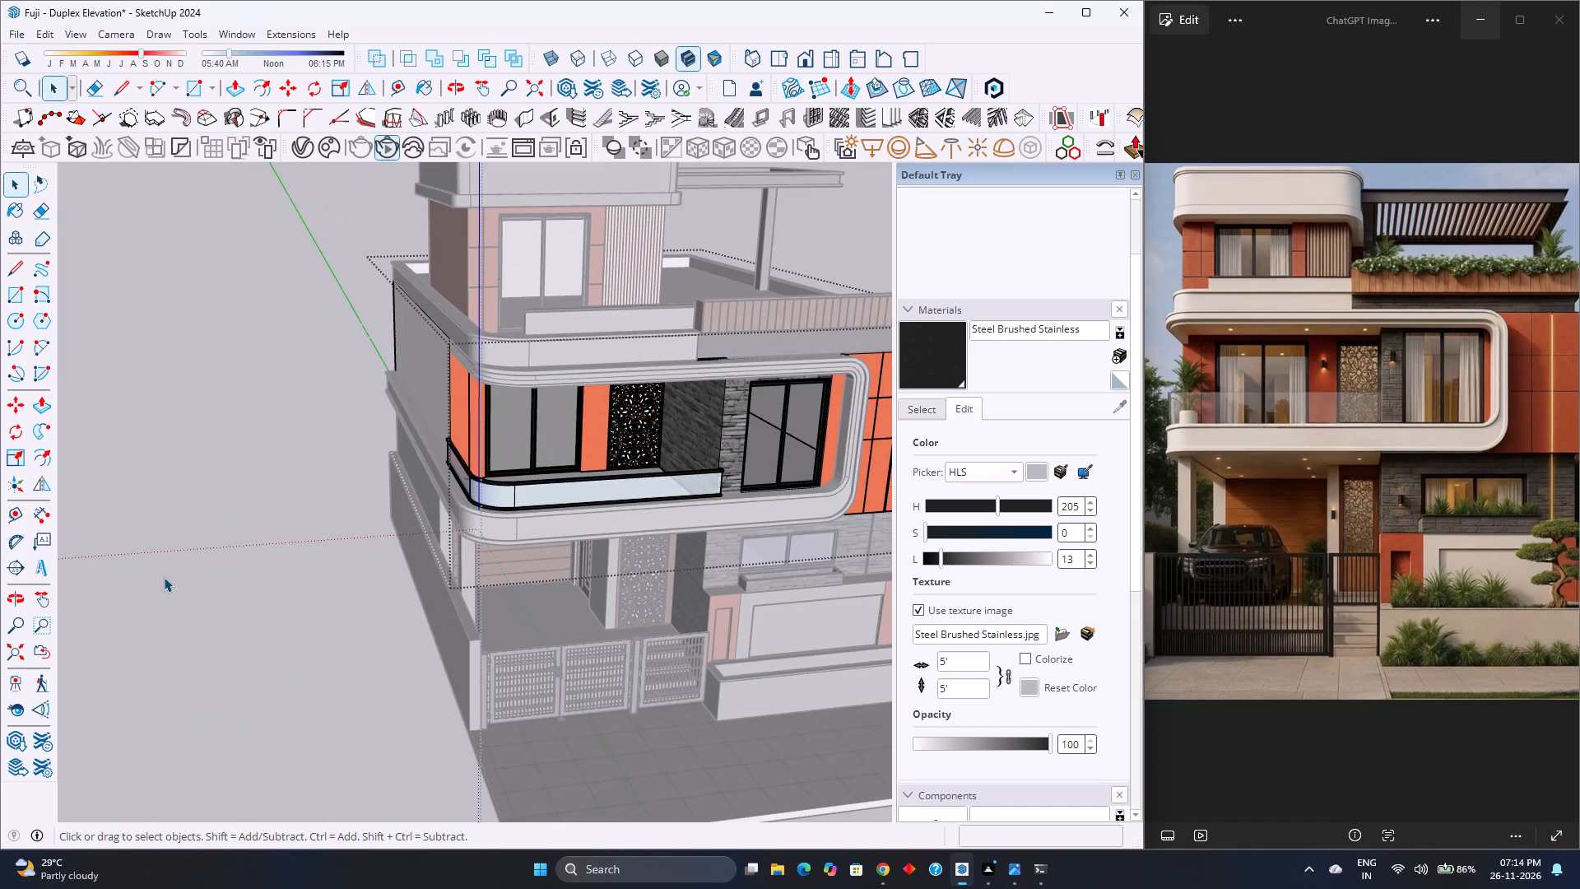
{"action": "left_click", "coordinate": [163, 577]}
{"action": "left_click", "coordinate": [234, 555]}
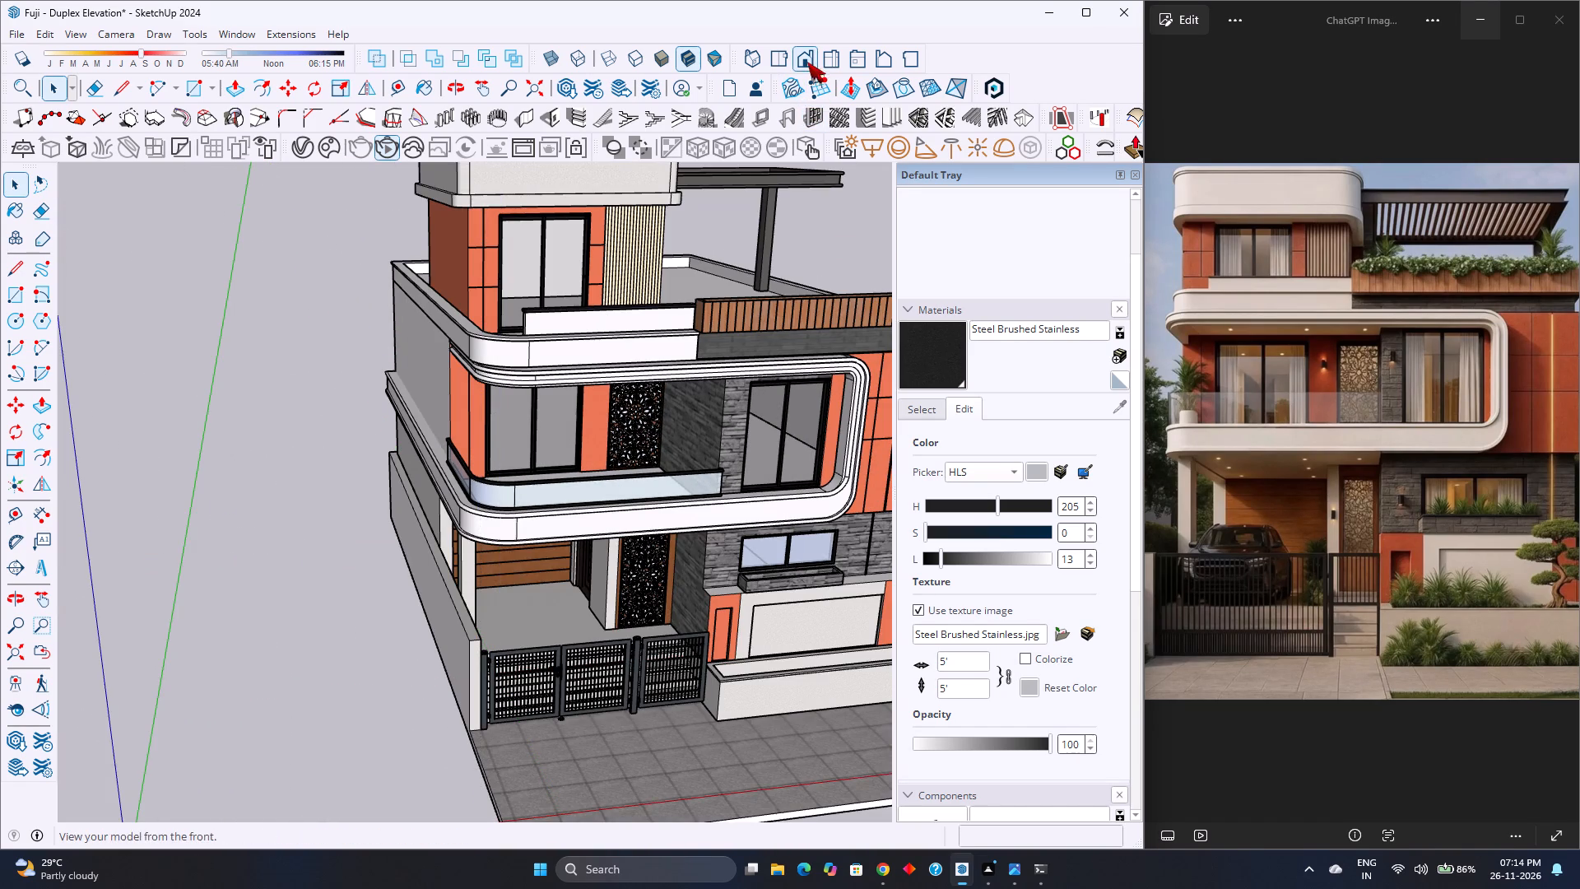
Show the whole duplex in the standard front view and save the model.
{"action": "left_click", "coordinate": [807, 62]}
{"action": "left_click", "coordinate": [12, 646]}
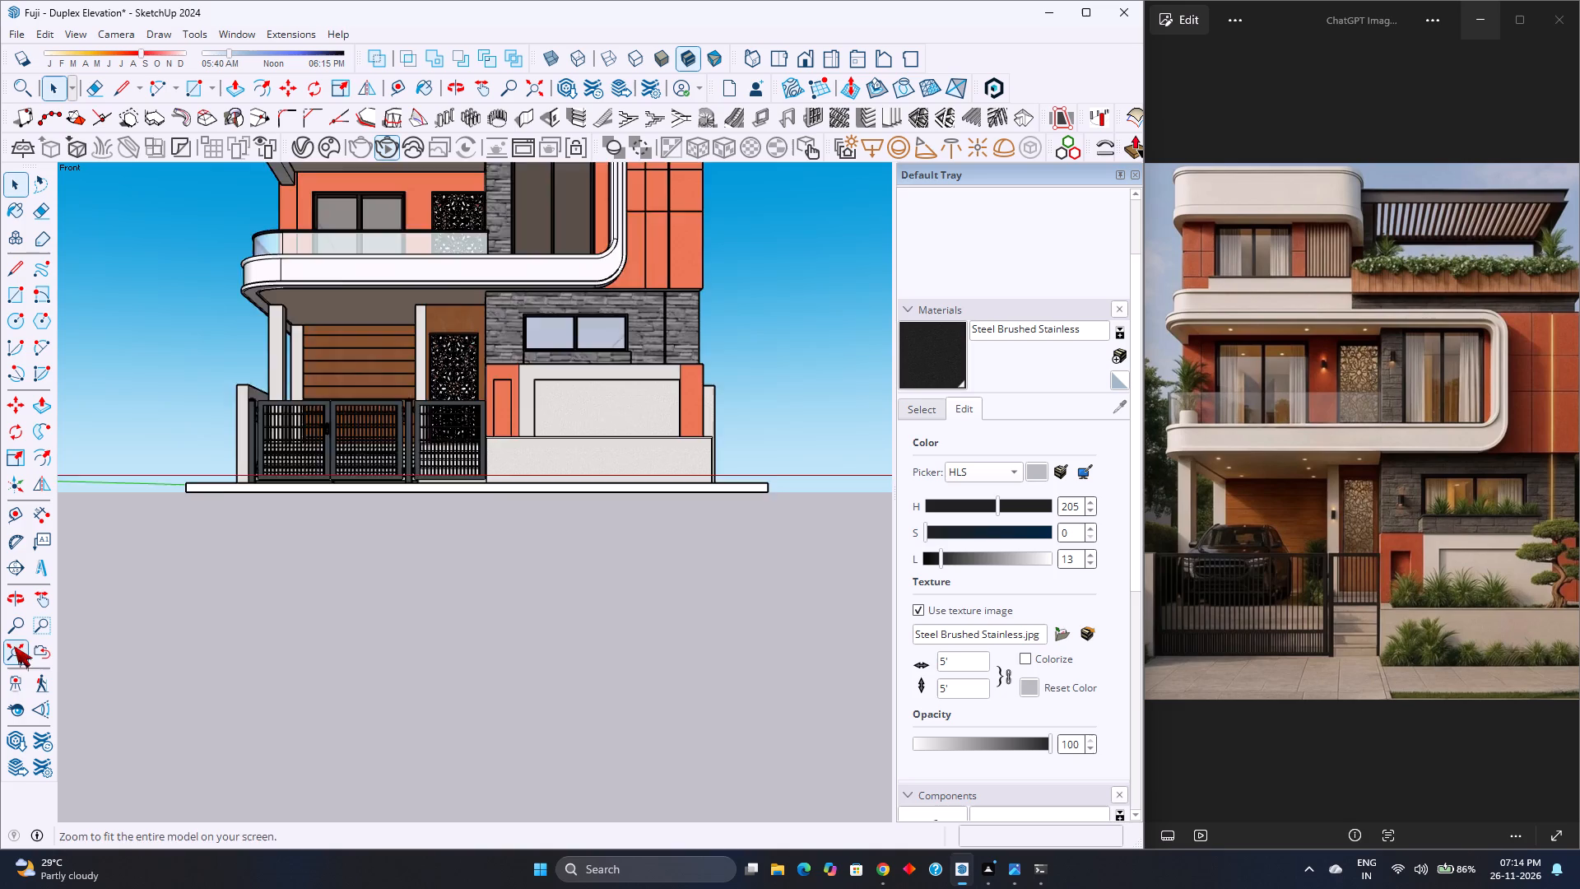
{"action": "scroll", "coordinate": [403, 574], "scroll_direction": "down", "scroll_amount": 4}
{"action": "scroll", "coordinate": [403, 574], "scroll_direction": "up", "scroll_amount": 4}
{"action": "scroll", "coordinate": [403, 574], "scroll_direction": "down", "scroll_amount": 4}
{"action": "scroll", "coordinate": [403, 574], "scroll_direction": "up", "scroll_amount": 3}
{"action": "scroll", "coordinate": [402, 573], "scroll_direction": "down", "scroll_amount": 1}
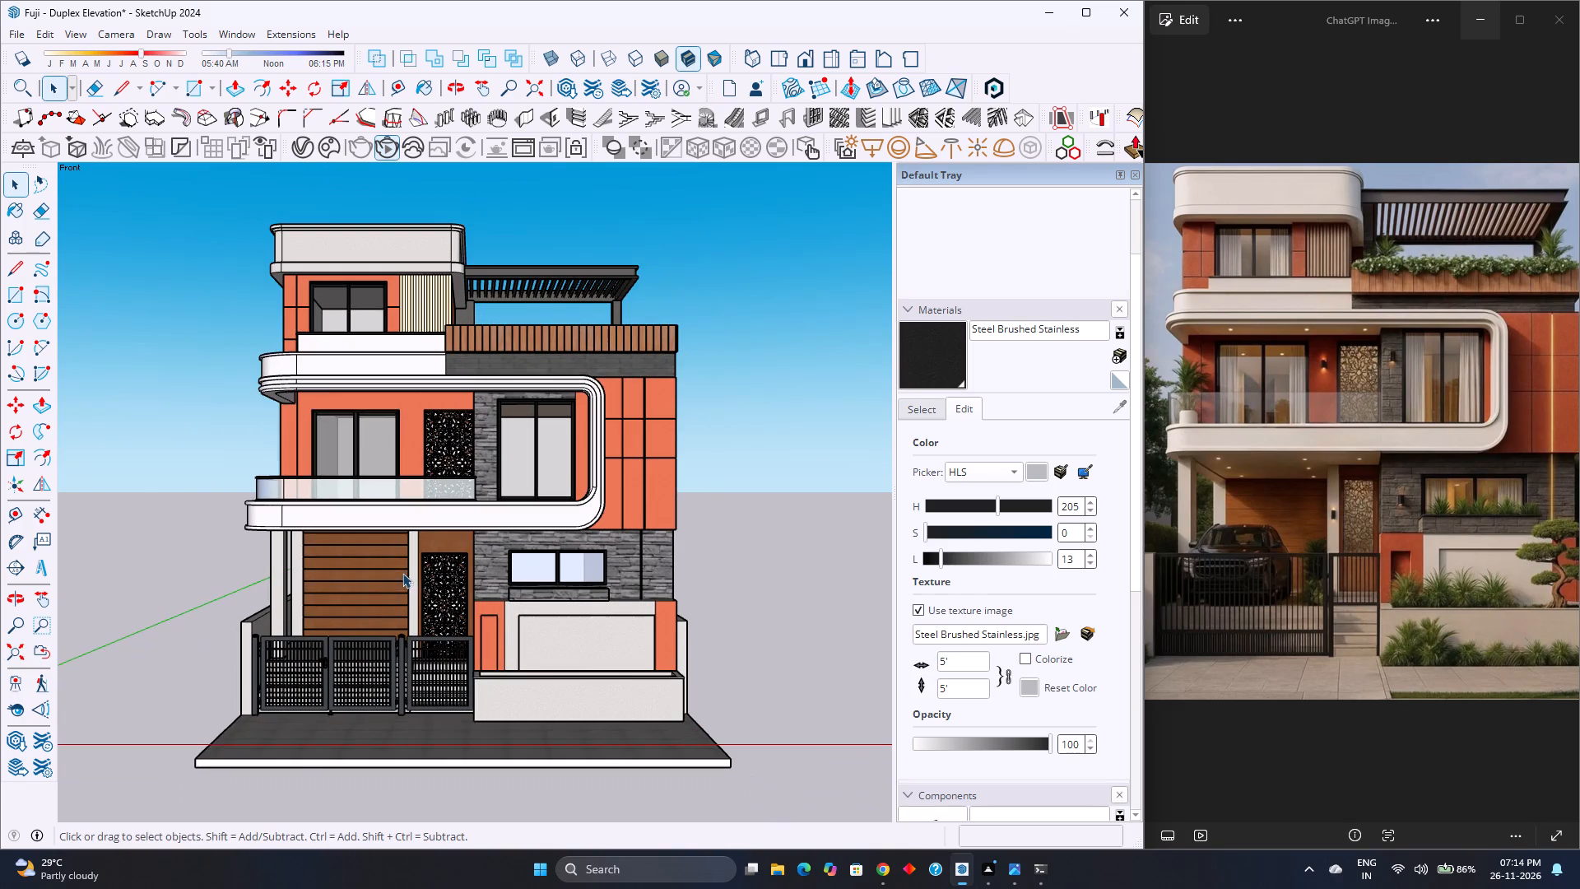
{"action": "left_click", "coordinate": [21, 32]}
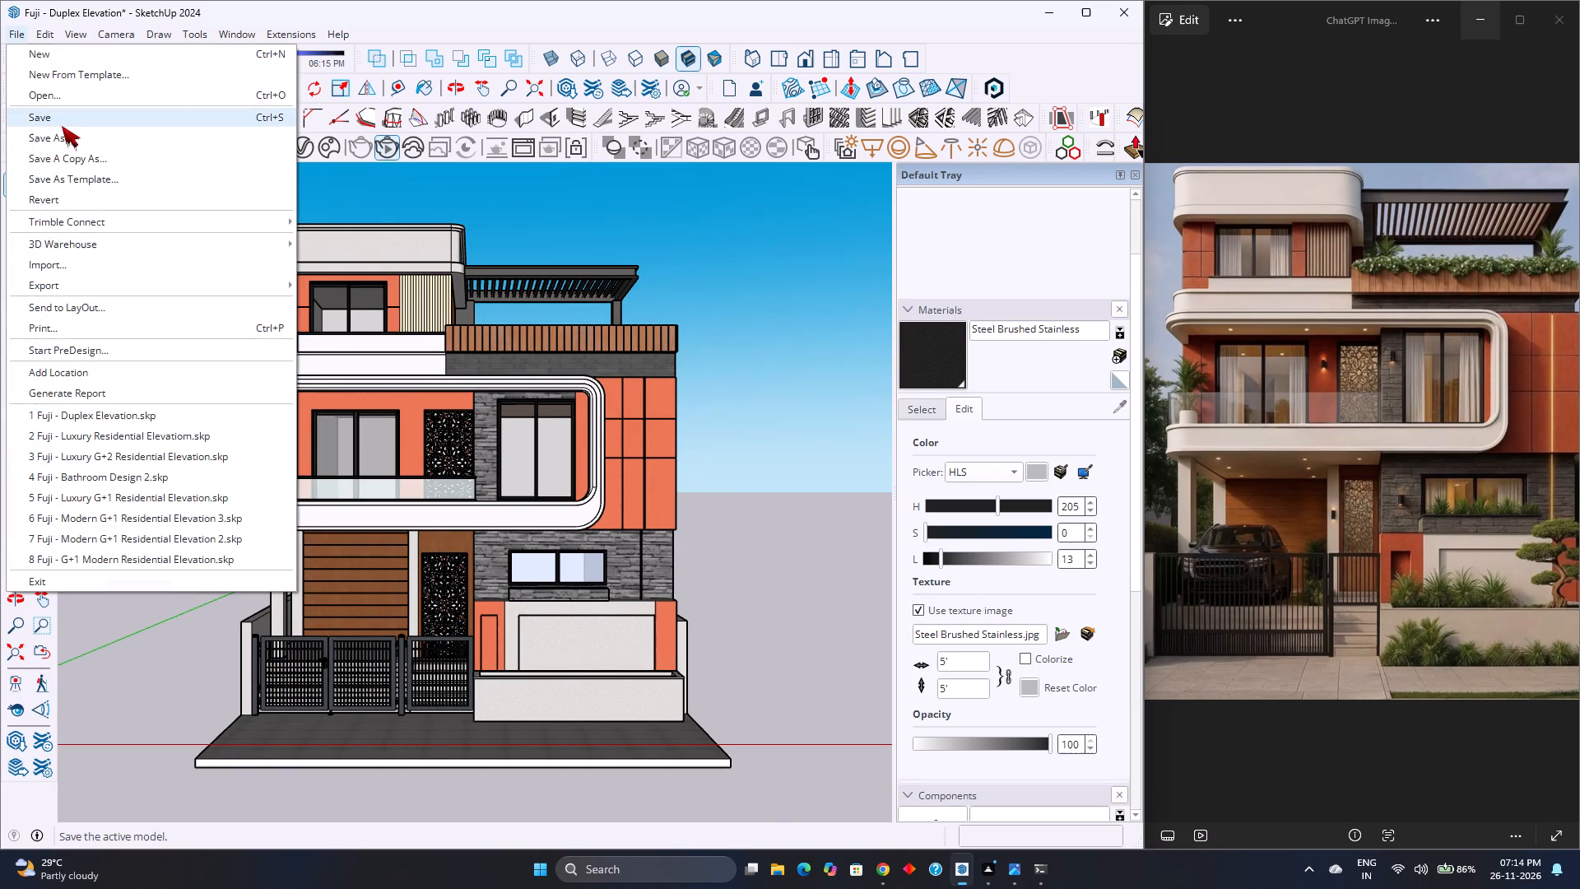
{"action": "left_click", "coordinate": [70, 117]}
Examine the front elevation's materials, from the gate and boundary wall to the balcony railing and upper floor.
{"action": "scroll", "coordinate": [466, 499], "scroll_direction": "down", "scroll_amount": 2}
{"action": "scroll", "coordinate": [466, 499], "scroll_direction": "up", "scroll_amount": 1}
{"action": "scroll", "coordinate": [466, 499], "scroll_direction": "down", "scroll_amount": 3}
{"action": "scroll", "coordinate": [466, 499], "scroll_direction": "up", "scroll_amount": 3}
{"action": "scroll", "coordinate": [466, 499], "scroll_direction": "down", "scroll_amount": 3}
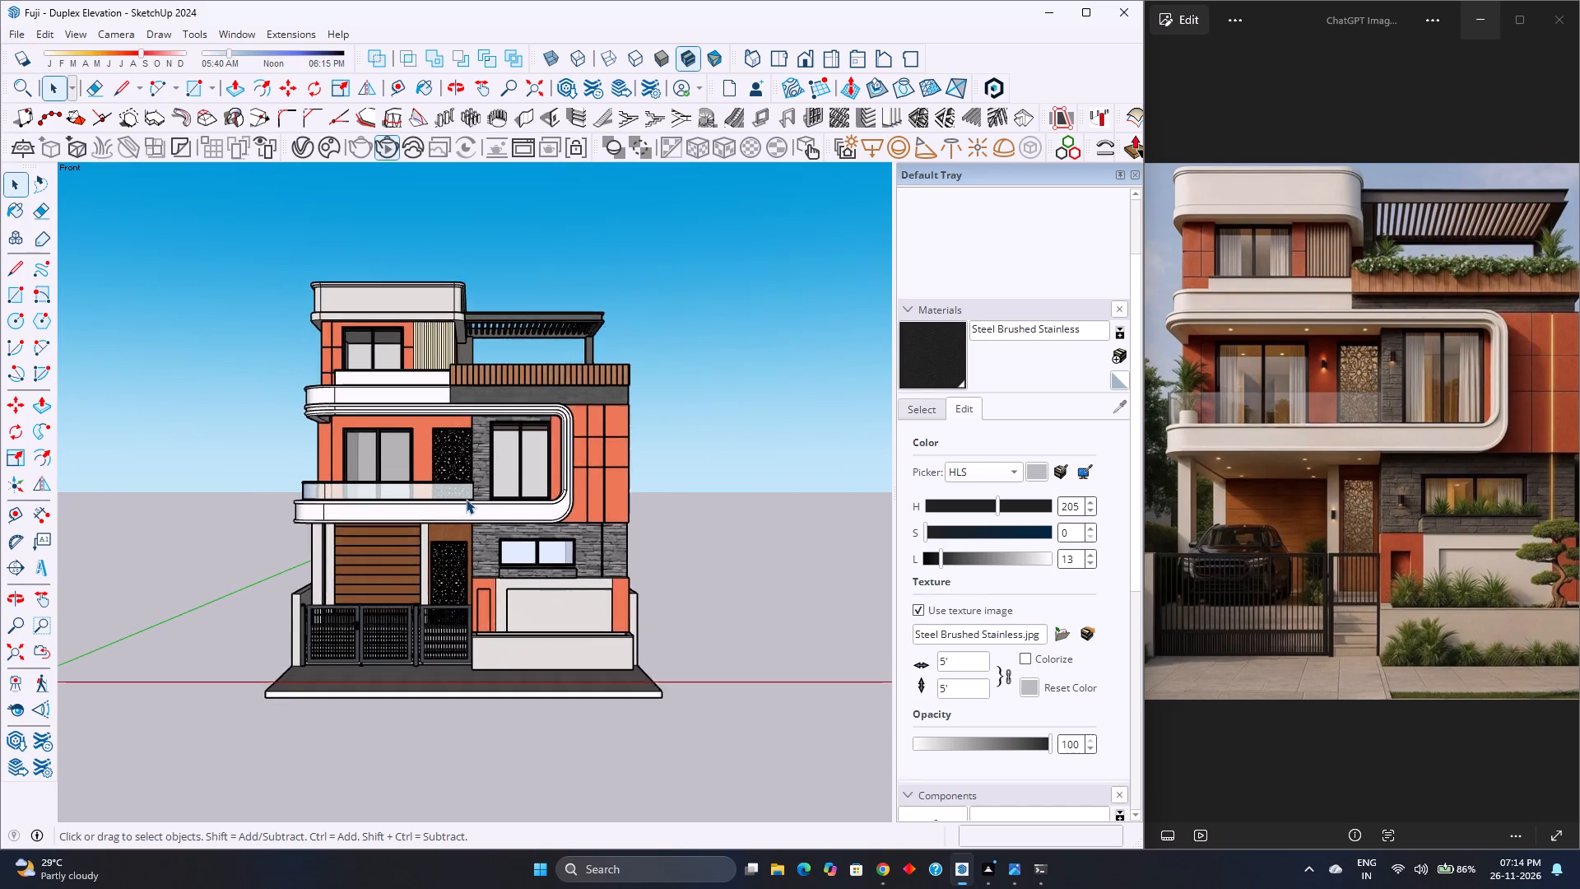
{"action": "scroll", "coordinate": [466, 499], "scroll_direction": "down", "scroll_amount": 1}
{"action": "scroll", "coordinate": [466, 499], "scroll_direction": "up", "scroll_amount": 8}
{"action": "scroll", "coordinate": [466, 499], "scroll_direction": "down", "scroll_amount": 4}
{"action": "scroll", "coordinate": [466, 499], "scroll_direction": "up", "scroll_amount": 4}
{"action": "scroll", "coordinate": [466, 499], "scroll_direction": "down", "scroll_amount": 4}
{"action": "scroll", "coordinate": [466, 499], "scroll_direction": "up", "scroll_amount": 4}
{"action": "scroll", "coordinate": [466, 499], "scroll_direction": "down", "scroll_amount": 4}
{"action": "scroll", "coordinate": [466, 499], "scroll_direction": "up", "scroll_amount": 4}
{"action": "scroll", "coordinate": [466, 499], "scroll_direction": "down", "scroll_amount": 3}
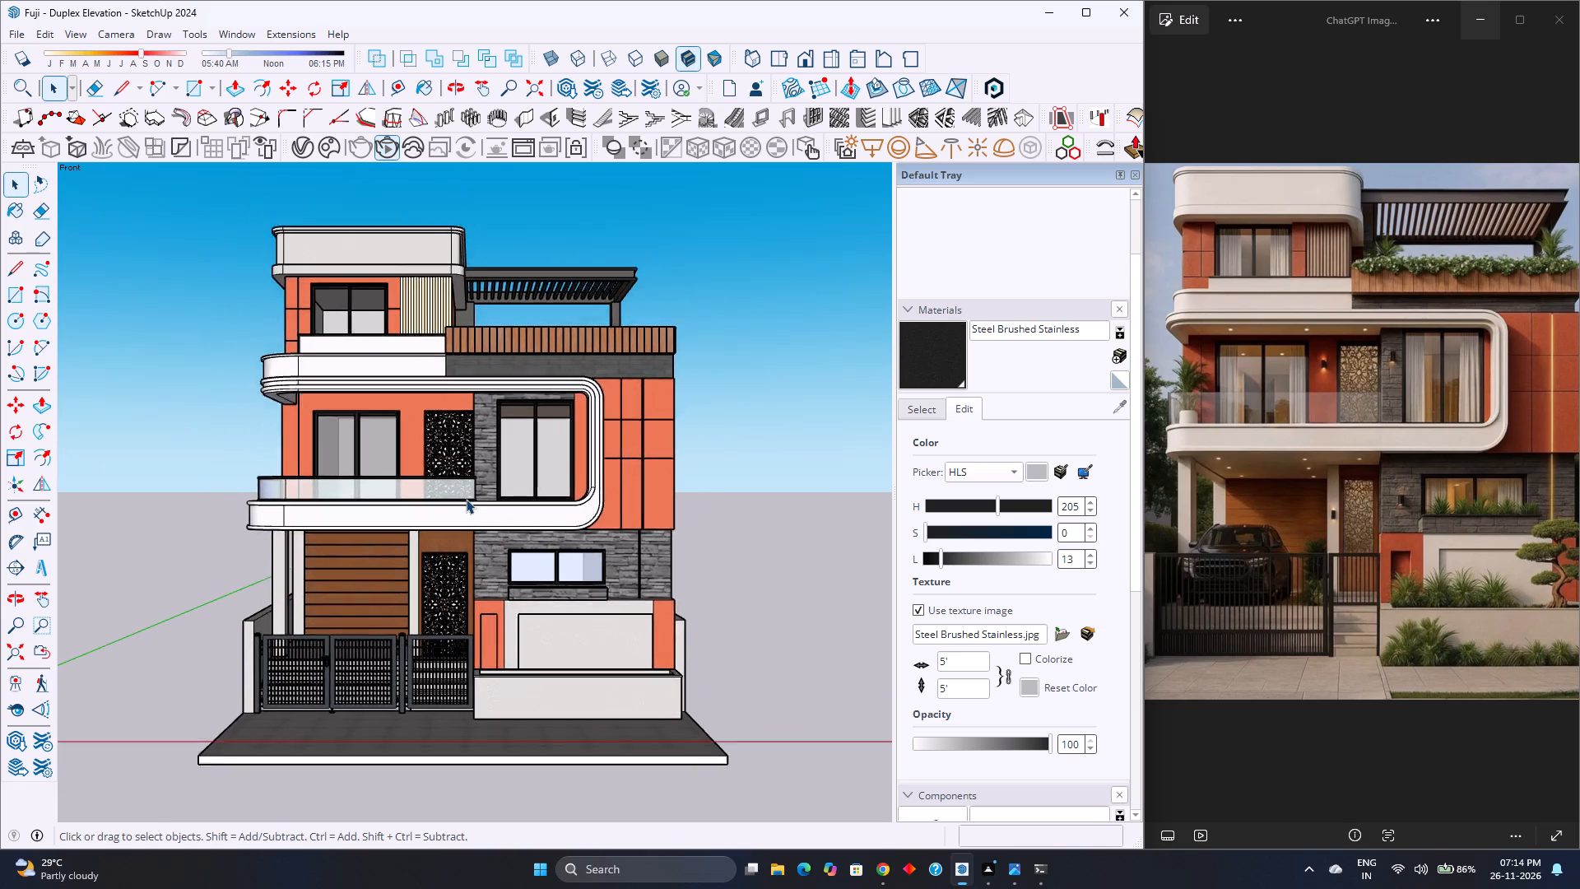
{"action": "scroll", "coordinate": [466, 499], "scroll_direction": "up", "scroll_amount": 3}
{"action": "scroll", "coordinate": [466, 499], "scroll_direction": "down", "scroll_amount": 3}
{"action": "scroll", "coordinate": [466, 499], "scroll_direction": "up", "scroll_amount": 3}
{"action": "scroll", "coordinate": [504, 629], "scroll_direction": "up", "scroll_amount": 3}
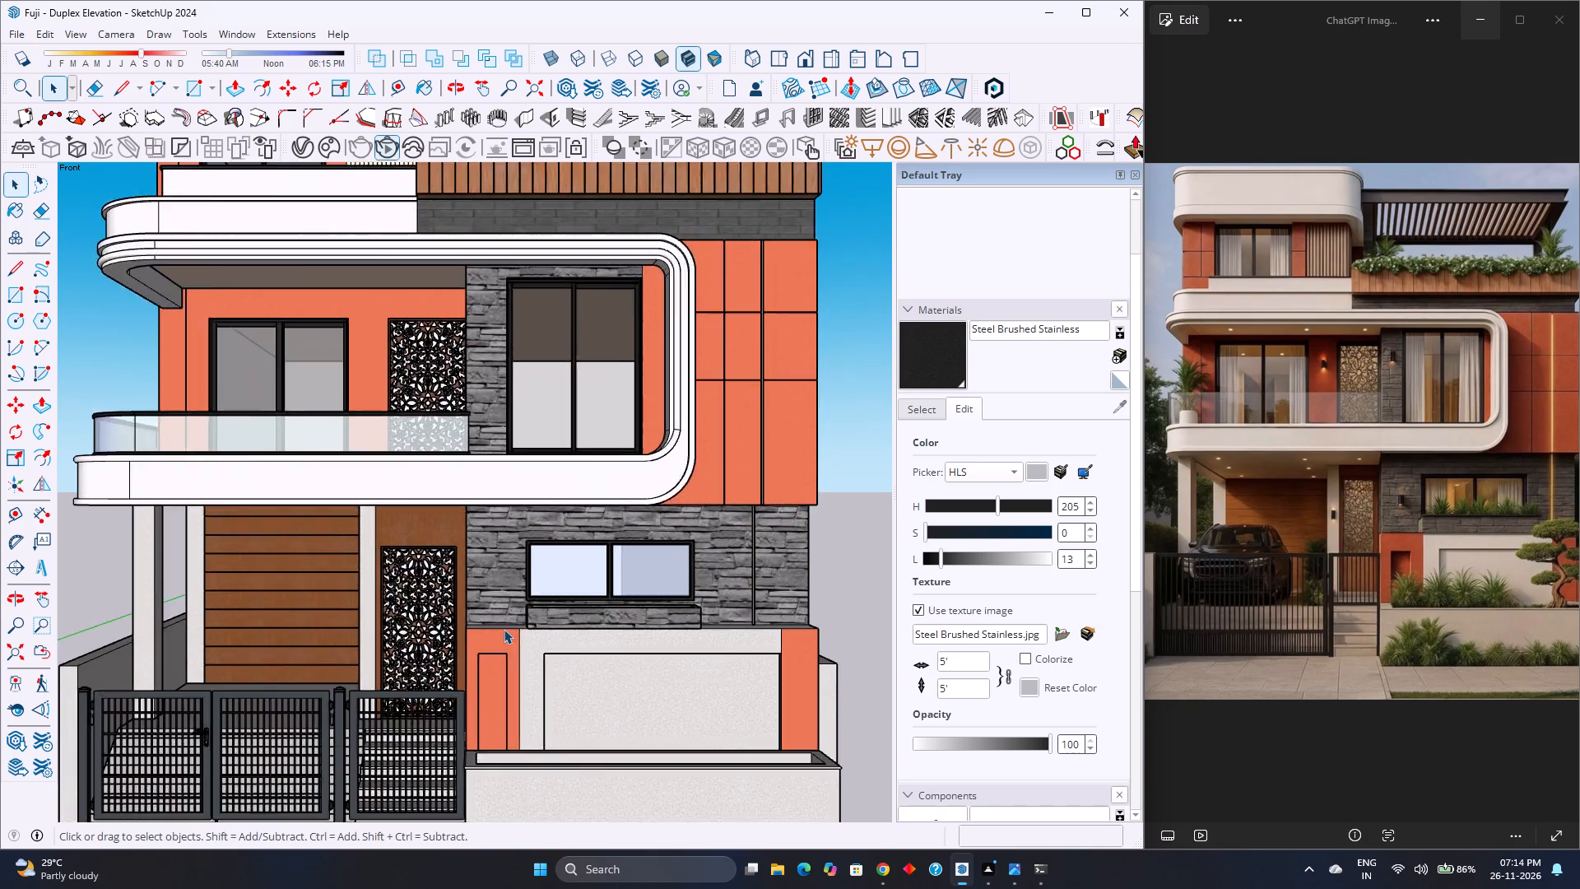
{"action": "scroll", "coordinate": [504, 629], "scroll_direction": "down", "scroll_amount": 3}
{"action": "scroll", "coordinate": [504, 629], "scroll_direction": "up", "scroll_amount": 3}
{"action": "scroll", "coordinate": [504, 629], "scroll_direction": "down", "scroll_amount": 3}
{"action": "scroll", "coordinate": [504, 629], "scroll_direction": "up", "scroll_amount": 3}
{"action": "scroll", "coordinate": [504, 629], "scroll_direction": "down", "scroll_amount": 7}
{"action": "scroll", "coordinate": [504, 629], "scroll_direction": "up", "scroll_amount": 3}
{"action": "scroll", "coordinate": [504, 629], "scroll_direction": "down", "scroll_amount": 2}
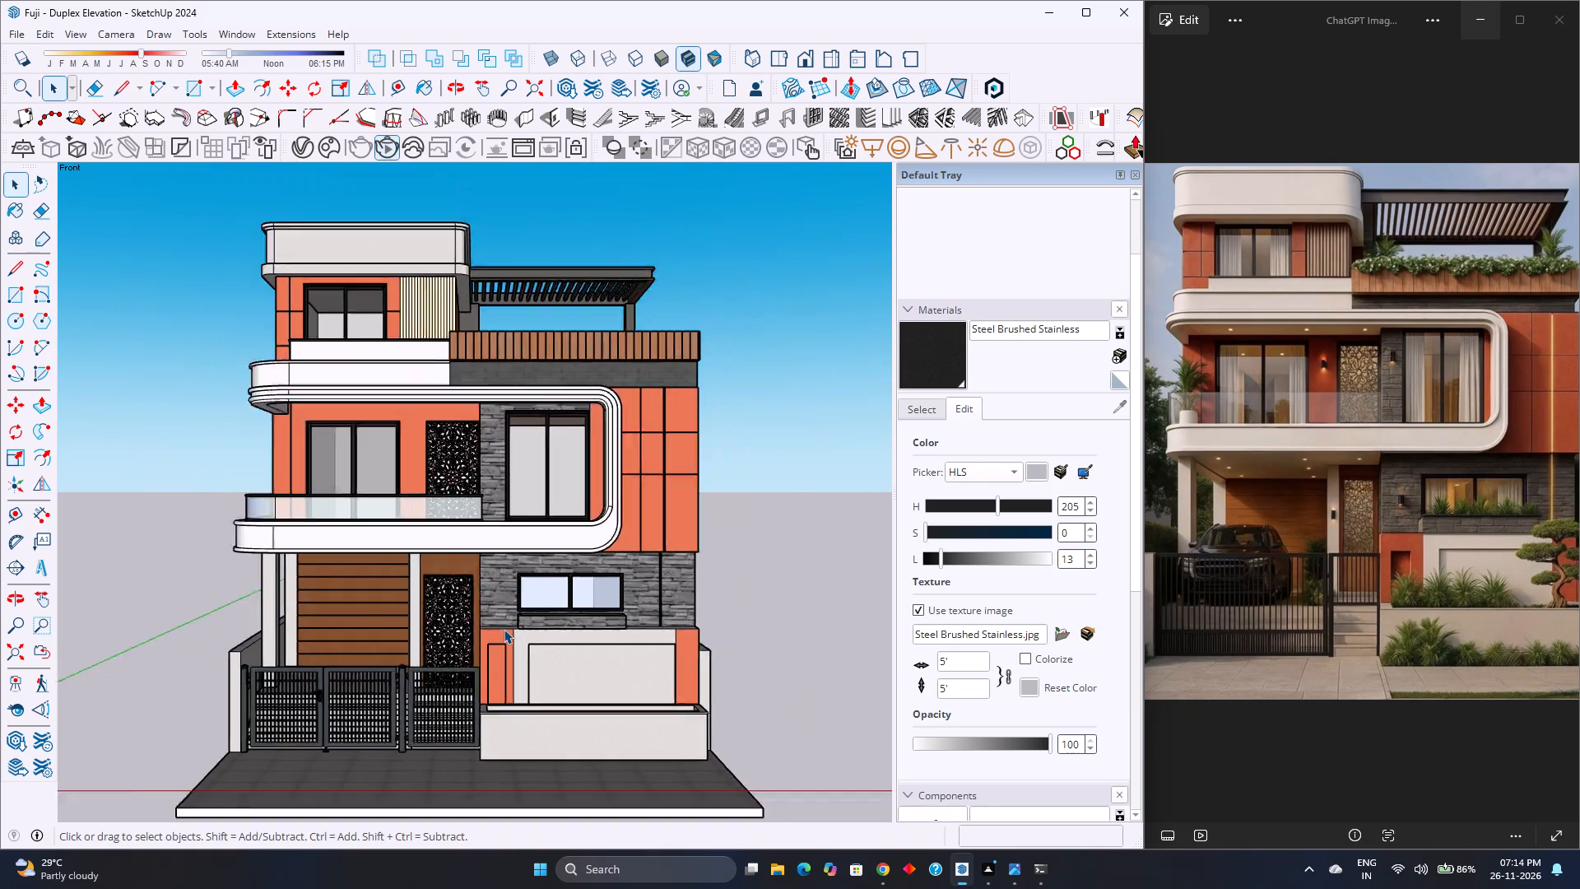
{"action": "scroll", "coordinate": [504, 629], "scroll_direction": "down", "scroll_amount": 2}
{"action": "scroll", "coordinate": [504, 629], "scroll_direction": "up", "scroll_amount": 4}
{"action": "scroll", "coordinate": [504, 629], "scroll_direction": "down", "scroll_amount": 4}
{"action": "scroll", "coordinate": [388, 333], "scroll_direction": "up", "scroll_amount": 2}
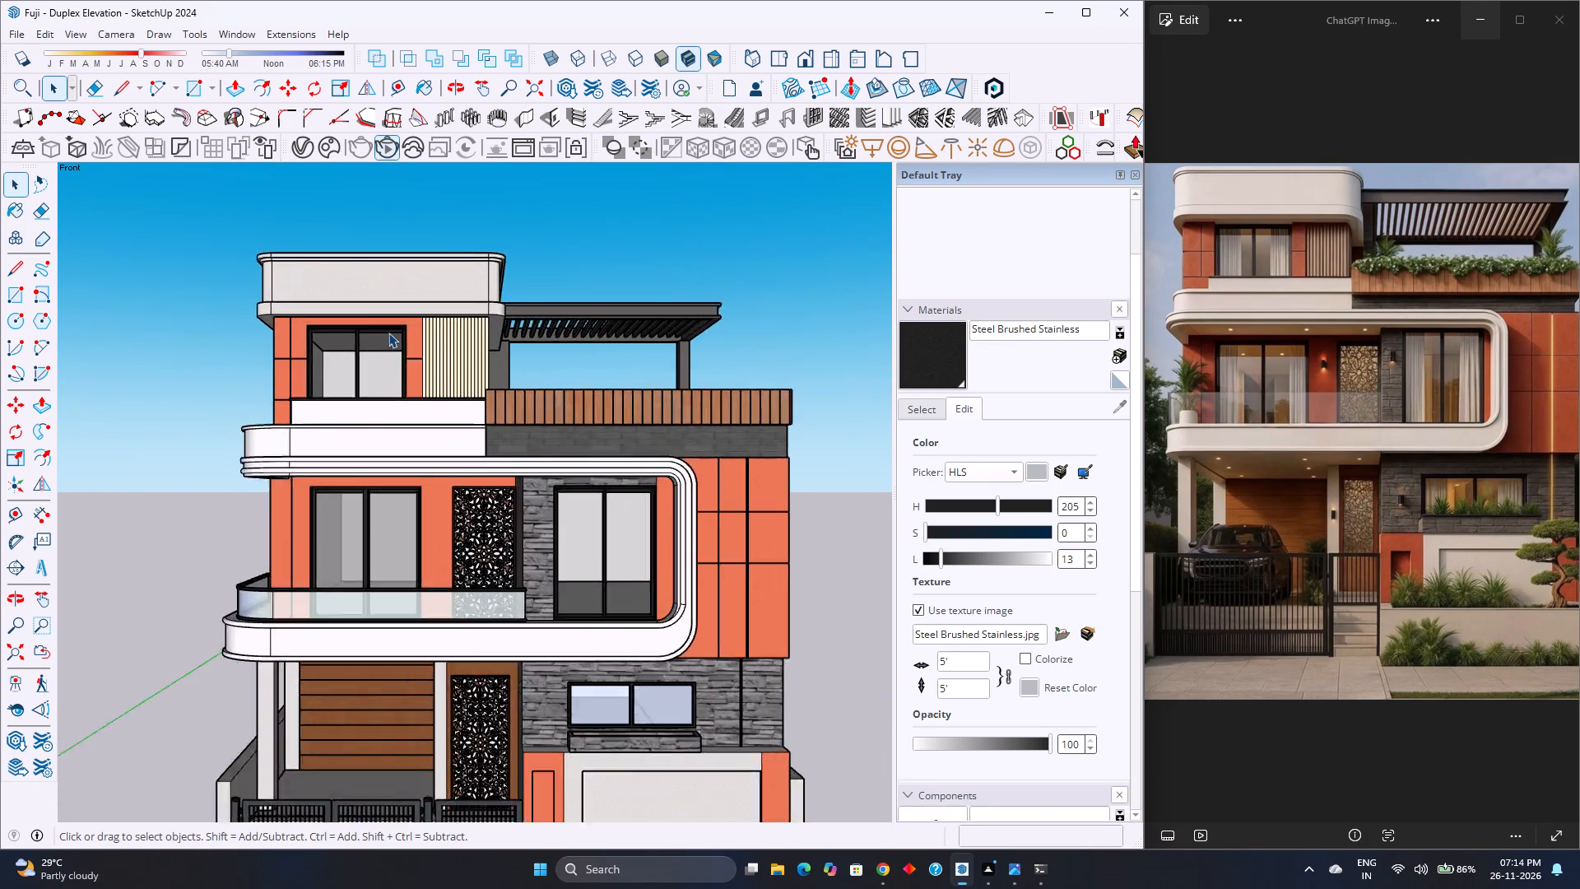
{"action": "scroll", "coordinate": [388, 333], "scroll_direction": "up", "scroll_amount": 2}
{"action": "scroll", "coordinate": [388, 333], "scroll_direction": "down", "scroll_amount": 7}
{"action": "scroll", "coordinate": [389, 334], "scroll_direction": "up", "scroll_amount": 4}
{"action": "scroll", "coordinate": [390, 338], "scroll_direction": "down", "scroll_amount": 3}
{"action": "scroll", "coordinate": [471, 519], "scroll_direction": "down", "scroll_amount": 1}
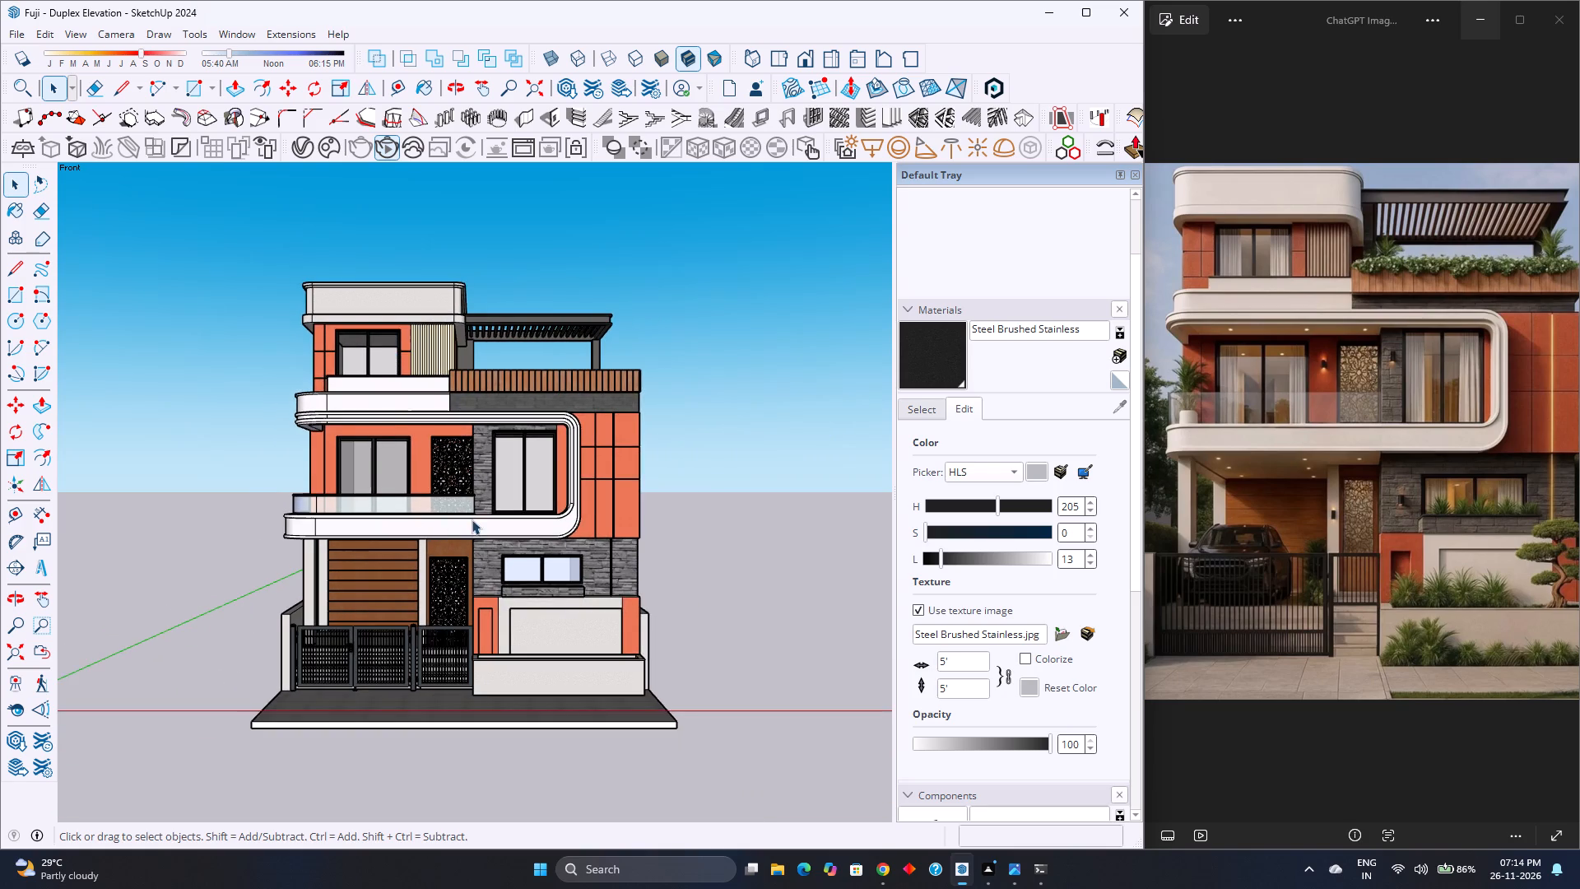
{"action": "scroll", "coordinate": [472, 519], "scroll_direction": "down", "scroll_amount": 1}
{"action": "scroll", "coordinate": [591, 525], "scroll_direction": "down", "scroll_amount": 4}
{"action": "scroll", "coordinate": [578, 538], "scroll_direction": "up", "scroll_amount": 4}
{"action": "scroll", "coordinate": [350, 538], "scroll_direction": "up", "scroll_amount": 3}
{"action": "scroll", "coordinate": [480, 510], "scroll_direction": "up", "scroll_amount": 3}
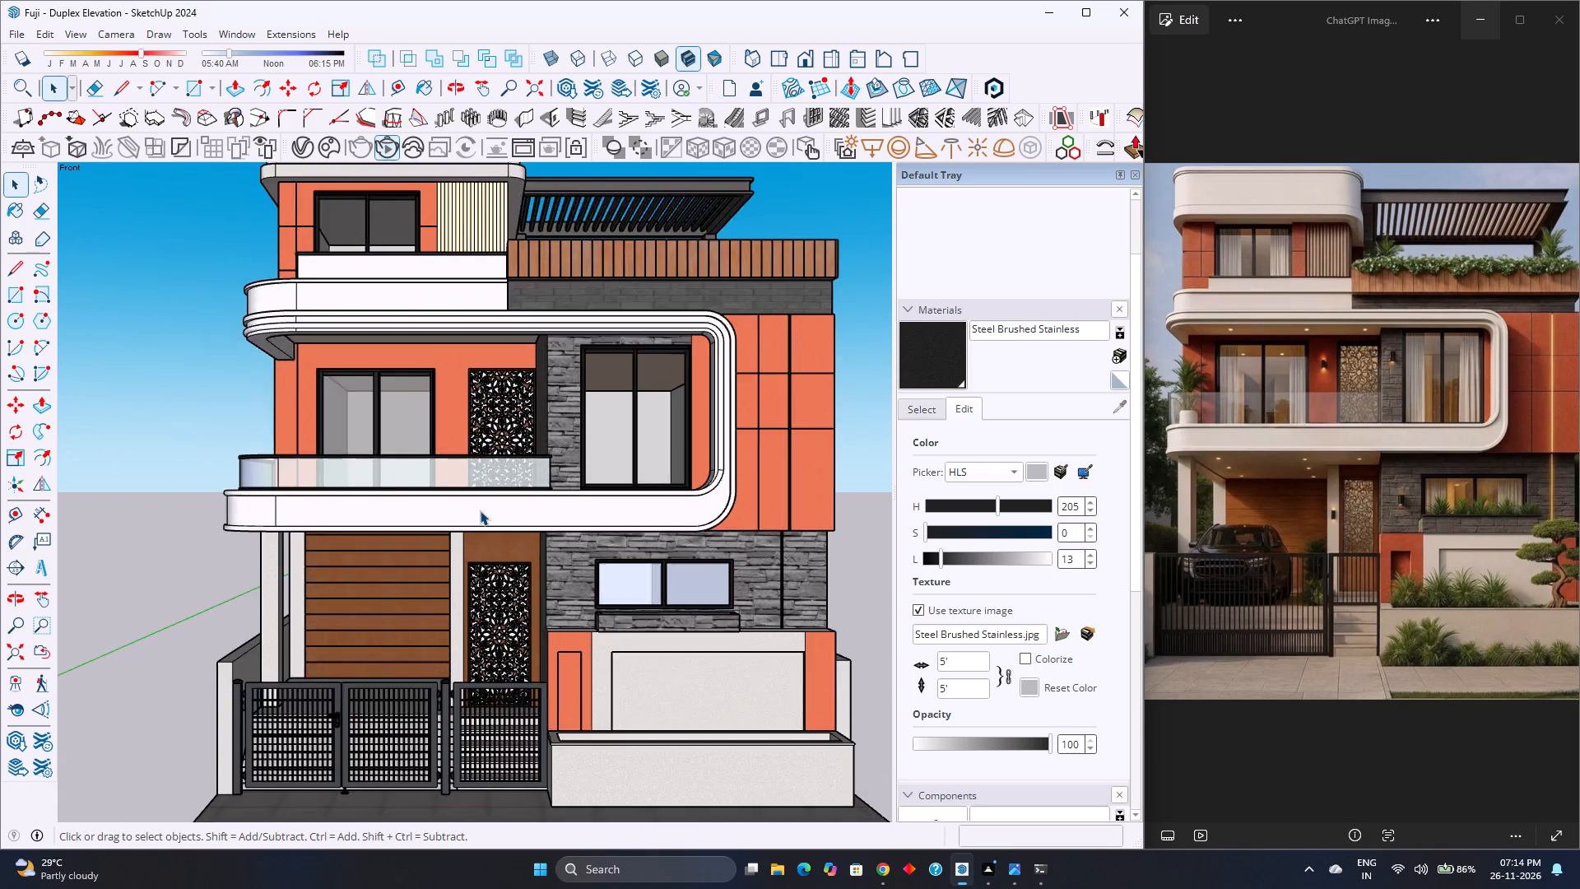
{"action": "scroll", "coordinate": [480, 510], "scroll_direction": "down", "scroll_amount": 3}
{"action": "scroll", "coordinate": [480, 510], "scroll_direction": "up", "scroll_amount": 3}
{"action": "scroll", "coordinate": [480, 510], "scroll_direction": "down", "scroll_amount": 3}
{"action": "scroll", "coordinate": [480, 510], "scroll_direction": "up", "scroll_amount": 3}
{"action": "scroll", "coordinate": [480, 510], "scroll_direction": "down", "scroll_amount": 3}
{"action": "scroll", "coordinate": [480, 510], "scroll_direction": "up", "scroll_amount": 5}
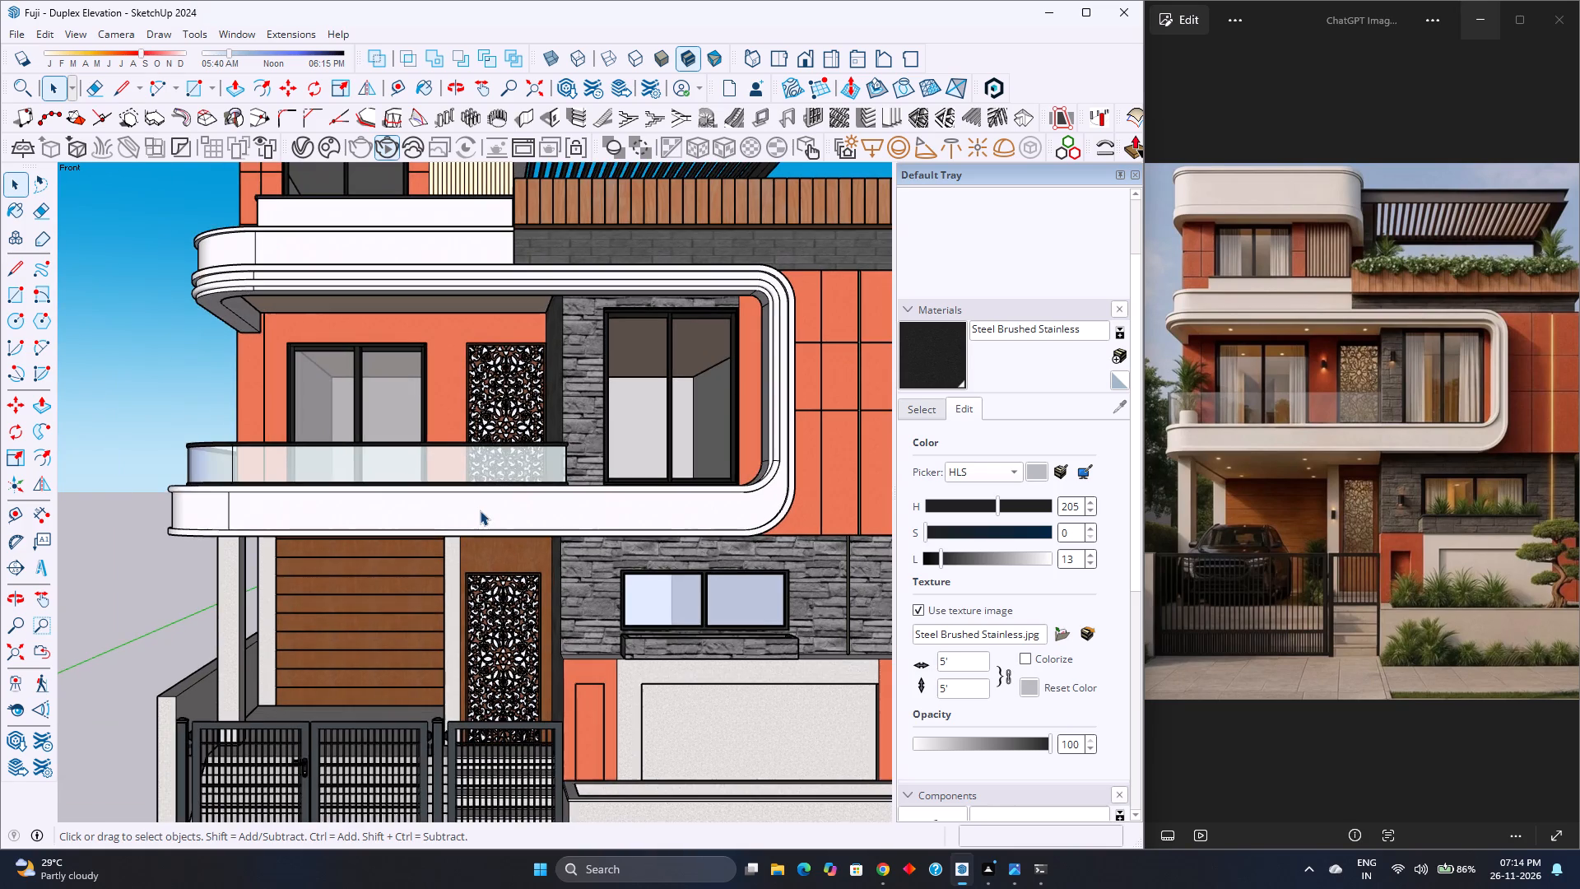
{"action": "scroll", "coordinate": [480, 510], "scroll_direction": "down", "scroll_amount": 3}
{"action": "scroll", "coordinate": [480, 510], "scroll_direction": "up", "scroll_amount": 2}
{"action": "scroll", "coordinate": [480, 510], "scroll_direction": "down", "scroll_amount": 4}
{"action": "scroll", "coordinate": [579, 507], "scroll_direction": "up", "scroll_amount": 3}
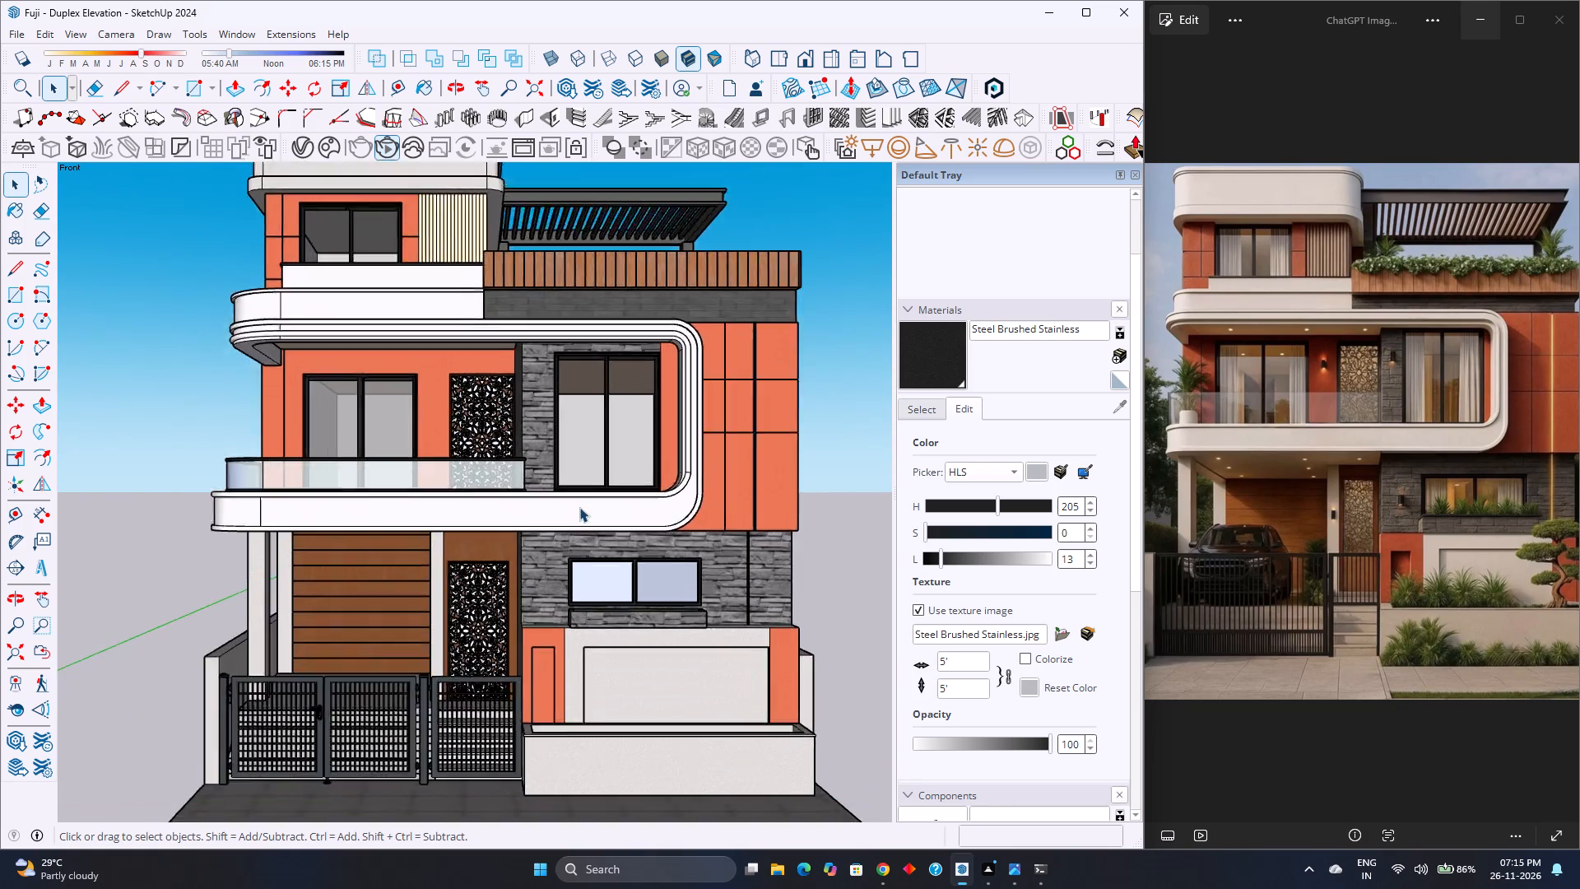
{"action": "scroll", "coordinate": [579, 507], "scroll_direction": "up", "scroll_amount": 1}
{"action": "scroll", "coordinate": [579, 507], "scroll_direction": "down", "scroll_amount": 8}
{"action": "scroll", "coordinate": [579, 510], "scroll_direction": "up", "scroll_amount": 4}
{"action": "scroll", "coordinate": [579, 510], "scroll_direction": "down", "scroll_amount": 2}
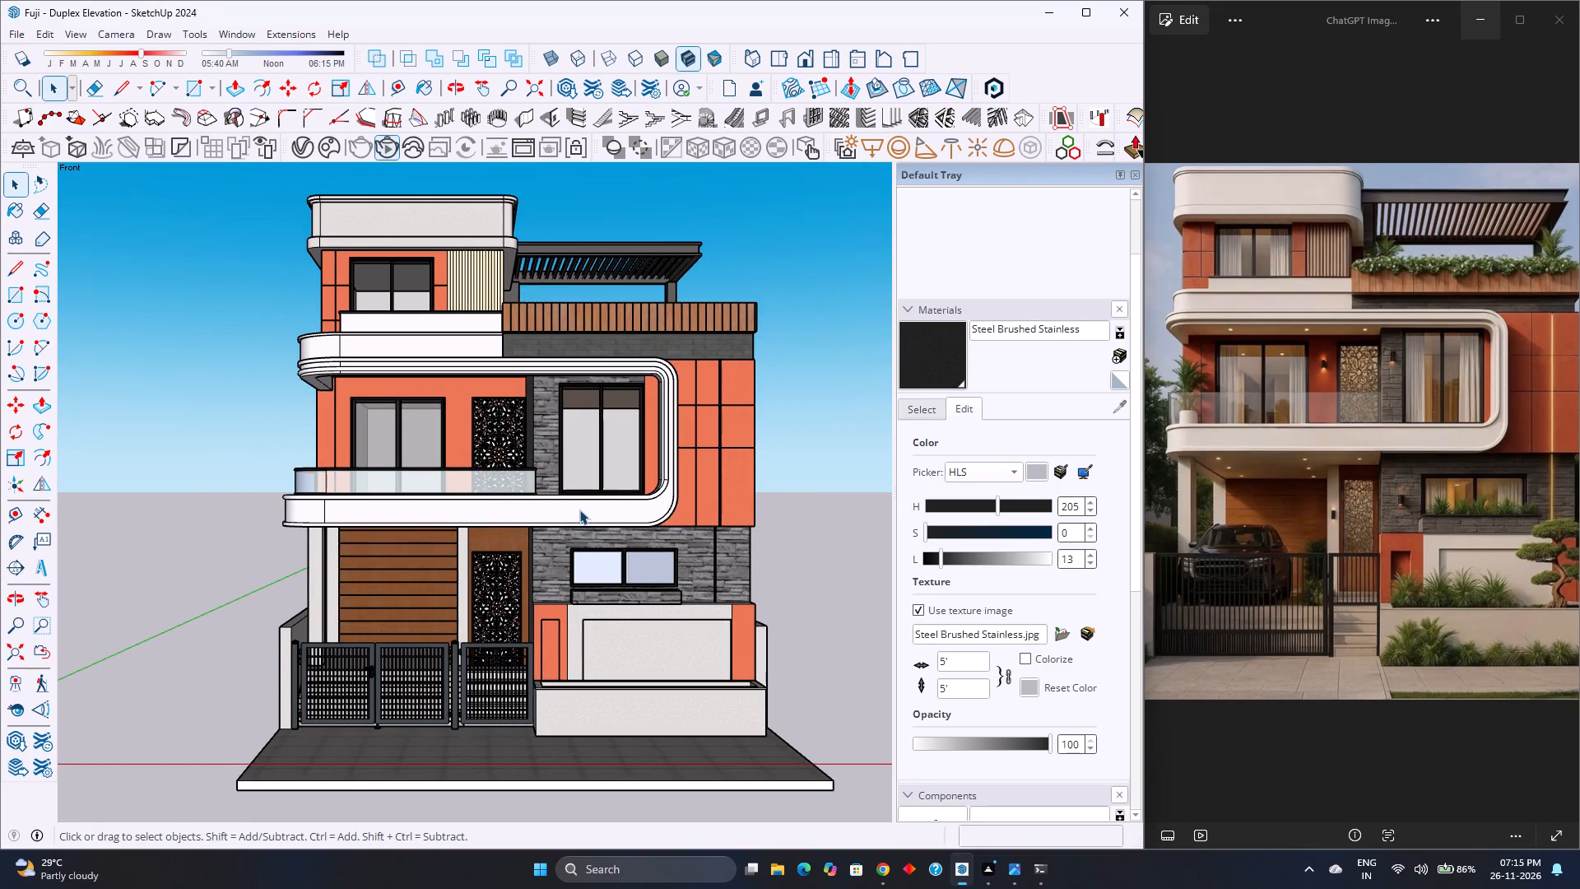
Inspect the duplex's side and rear walls, ending in the standard back view.
{"action": "middle_click_drag", "start_coordinate": [594, 509], "coordinate": [283, 524]}
{"action": "middle_click", "coordinate": [283, 524]}
{"action": "scroll", "coordinate": [341, 502], "scroll_direction": "down", "scroll_amount": 3}
{"action": "middle_click_drag", "start_coordinate": [573, 526], "coordinate": [188, 538]}
{"action": "middle_click", "coordinate": [188, 538]}
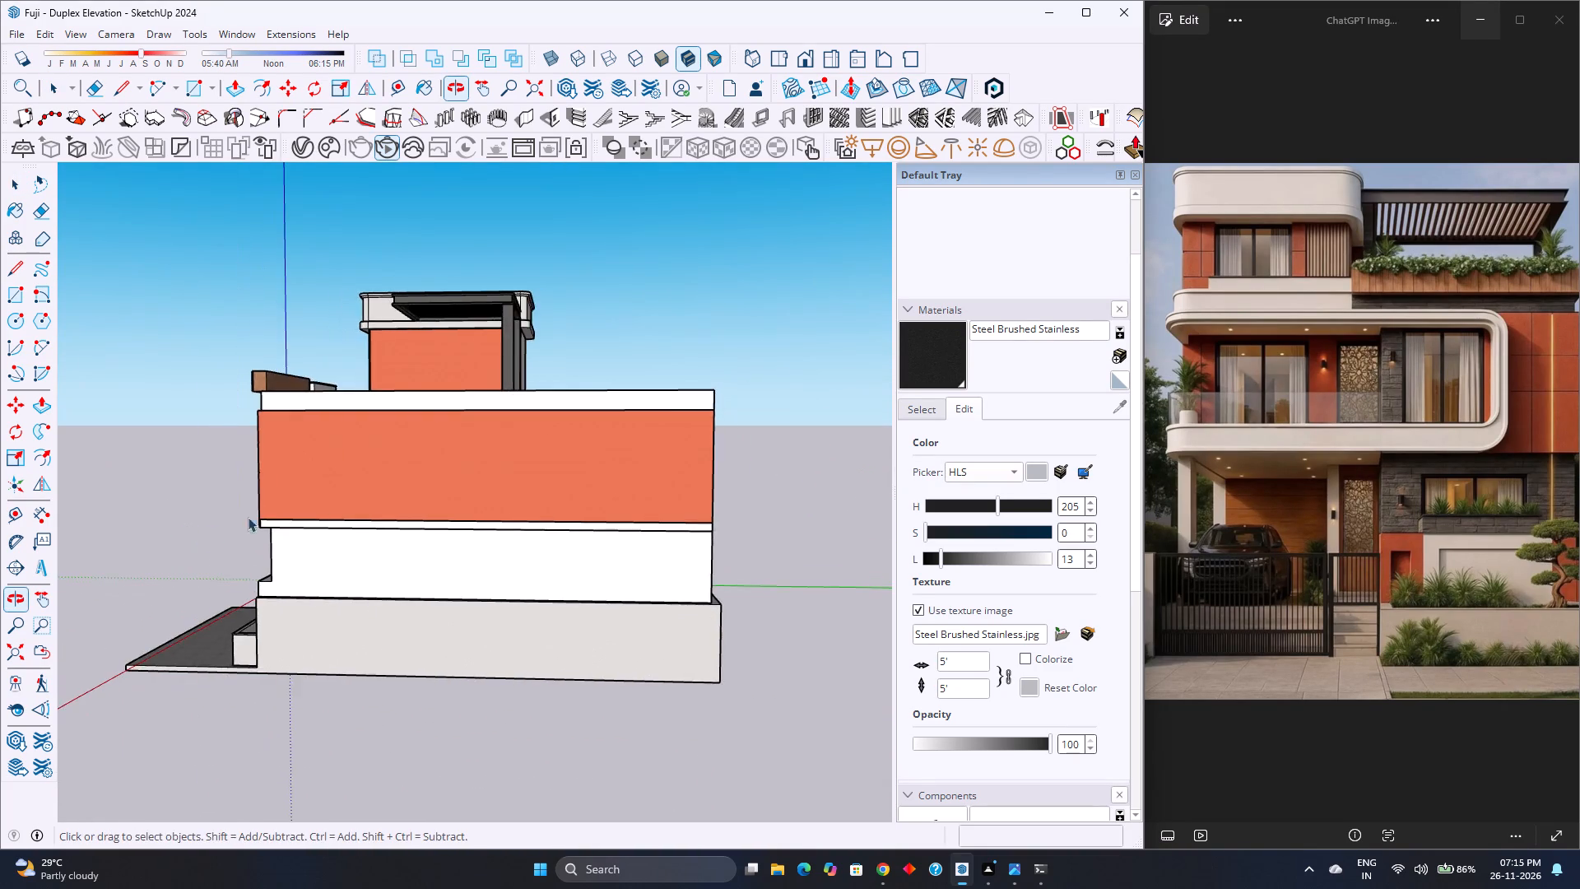
{"action": "scroll", "coordinate": [272, 515], "scroll_direction": "down", "scroll_amount": 4}
{"action": "middle_click_drag", "start_coordinate": [552, 548], "coordinate": [118, 547]}
{"action": "middle_click", "coordinate": [118, 547]}
{"action": "scroll", "coordinate": [476, 542], "scroll_direction": "up", "scroll_amount": 4}
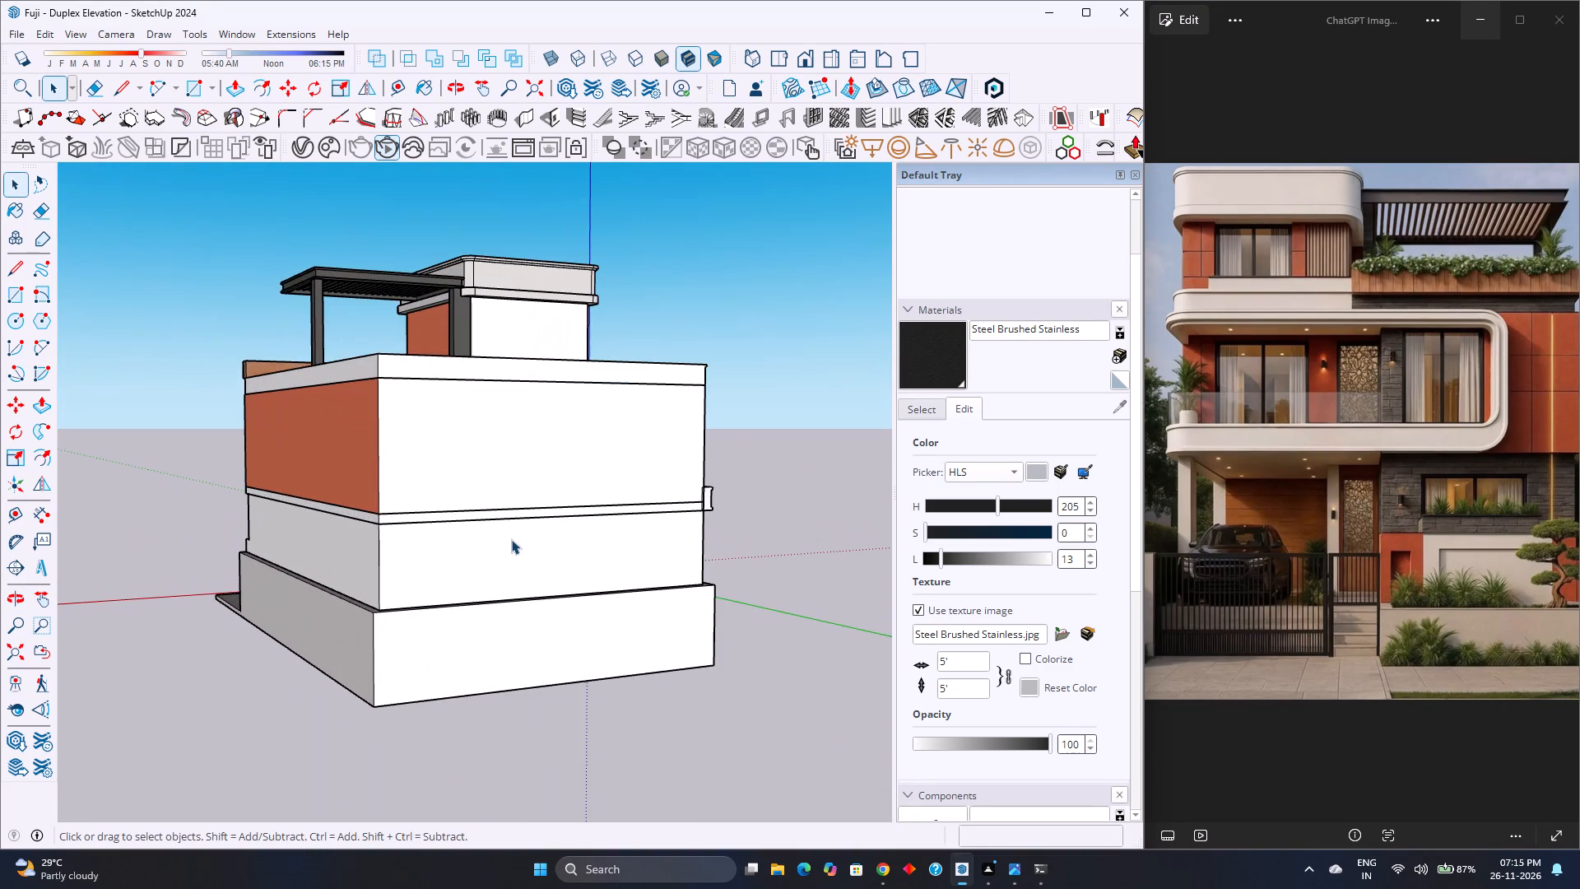
{"action": "middle_click_drag", "start_coordinate": [520, 537], "coordinate": [346, 535]}
{"action": "middle_click", "coordinate": [346, 535]}
{"action": "scroll", "coordinate": [346, 533], "scroll_direction": "up", "scroll_amount": 1}
{"action": "scroll", "coordinate": [354, 529], "scroll_direction": "down", "scroll_amount": 4}
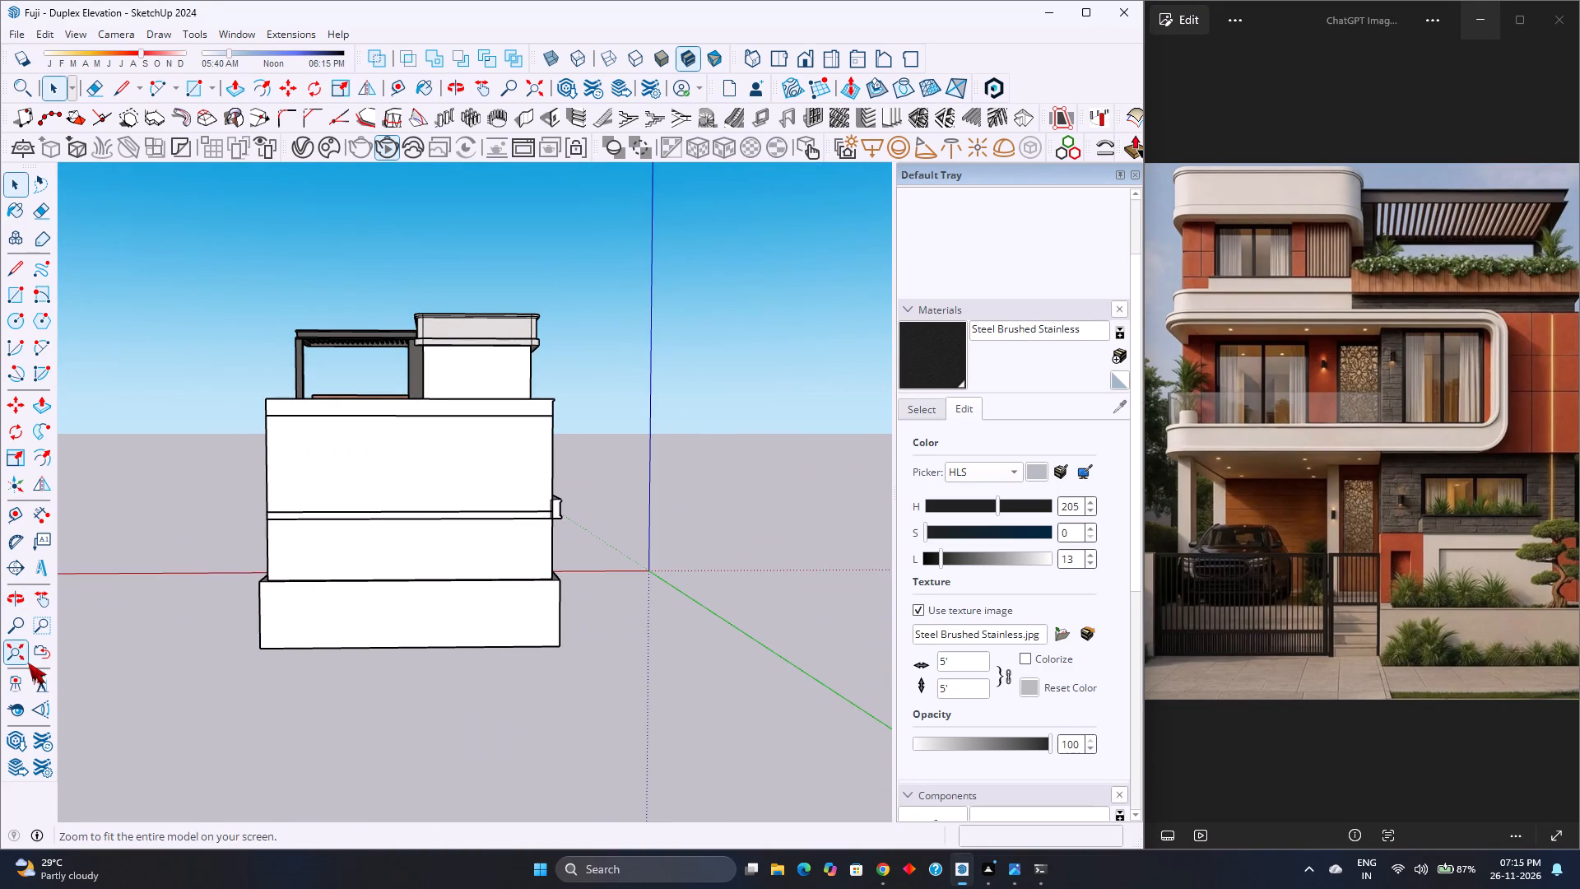
{"action": "scroll", "coordinate": [258, 272], "scroll_direction": "up", "scroll_amount": 3}
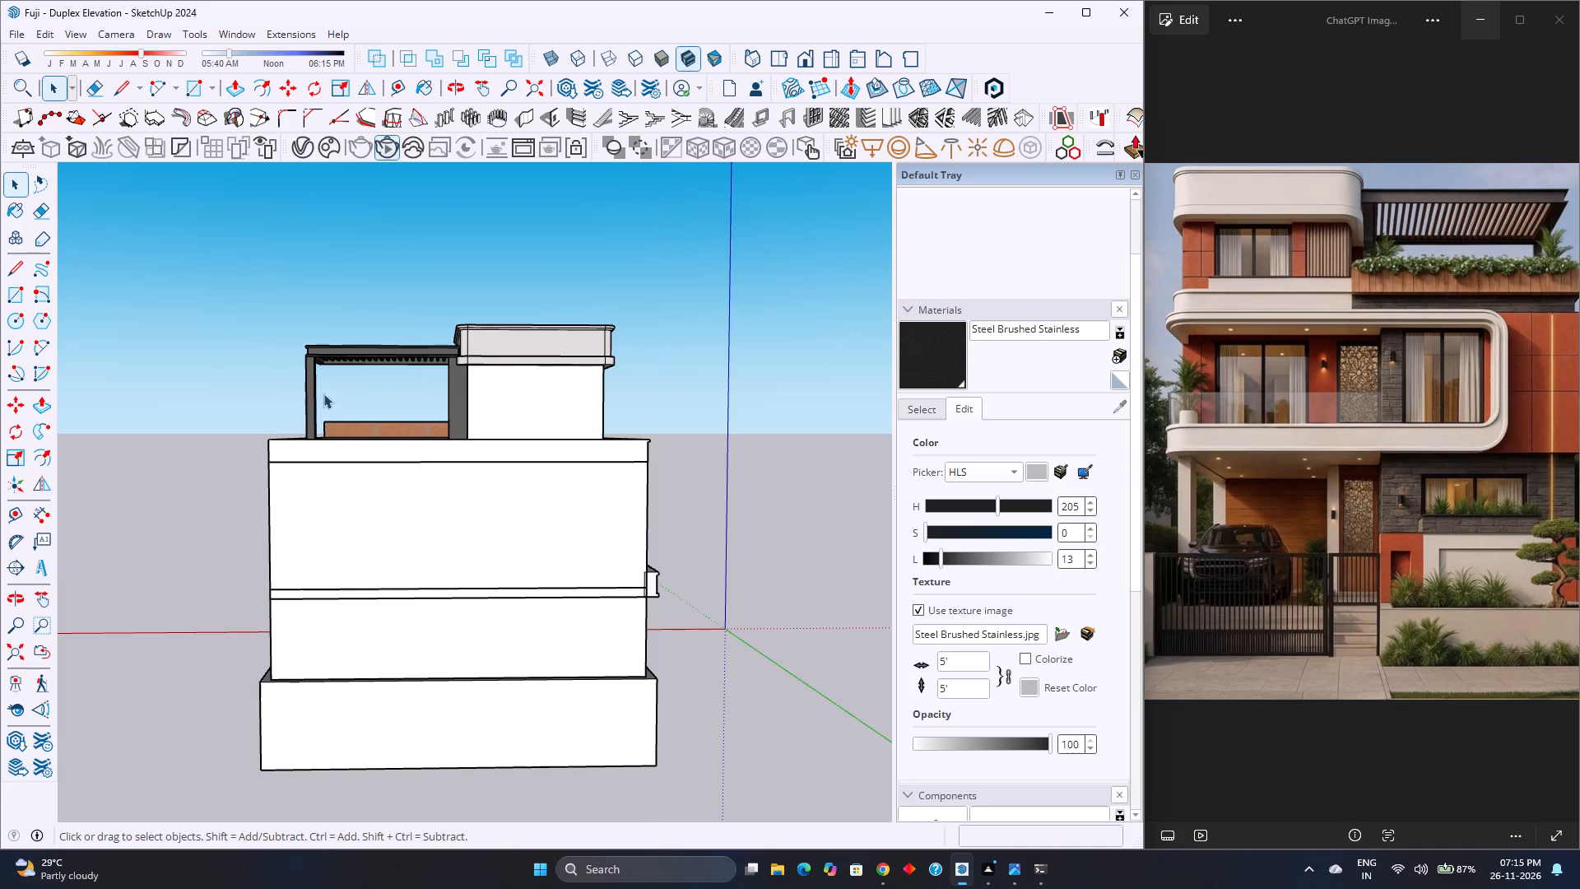
{"action": "middle_click_drag", "start_coordinate": [346, 580], "coordinate": [347, 559]}
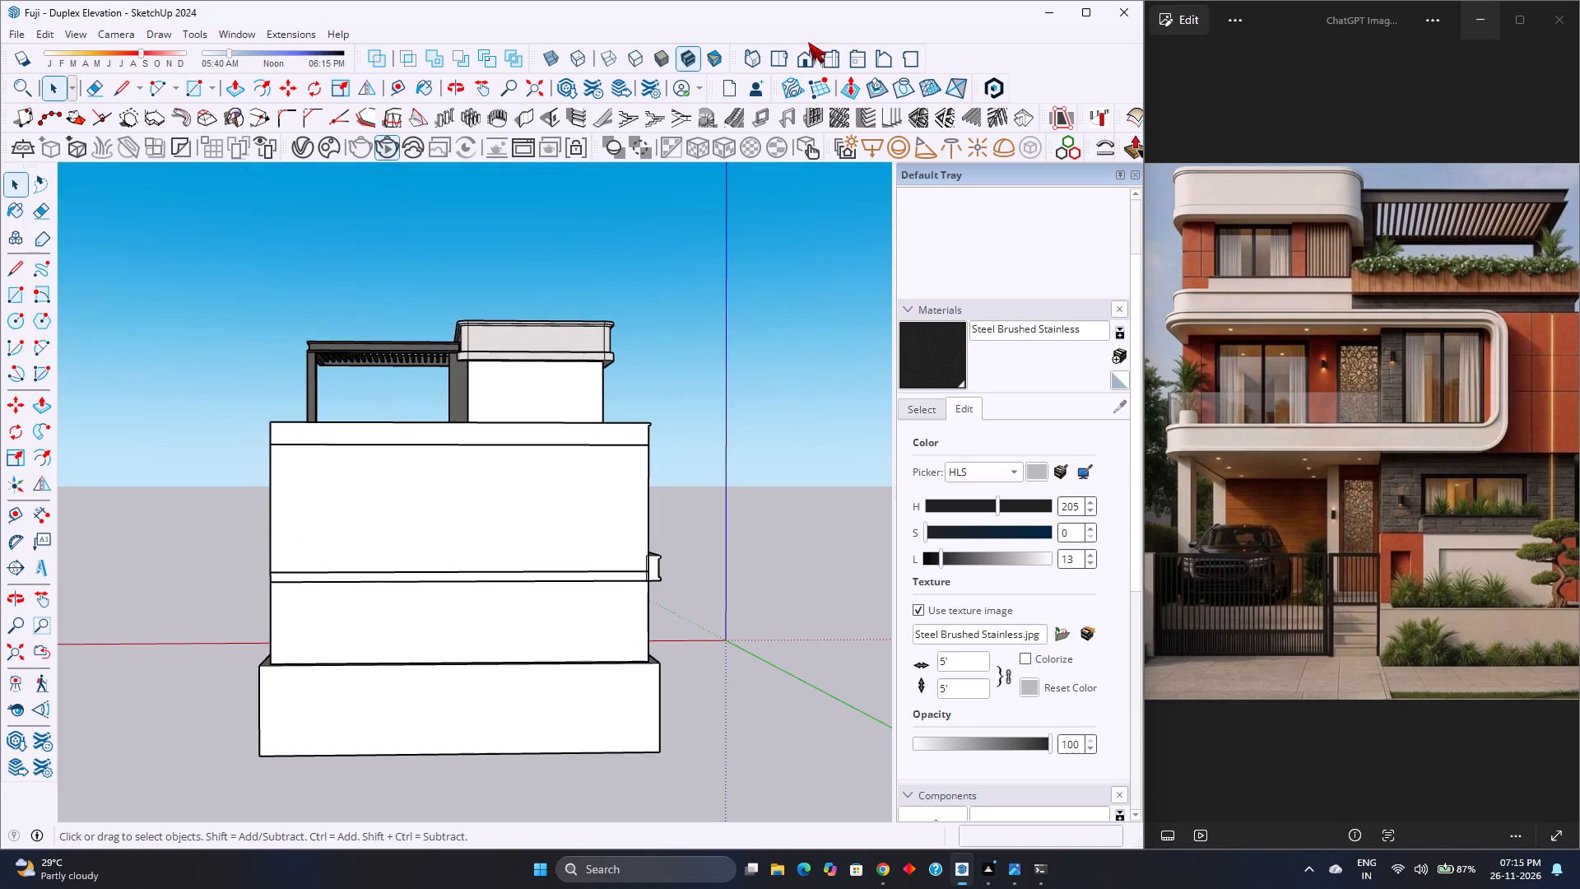
{"action": "left_click", "coordinate": [805, 54]}
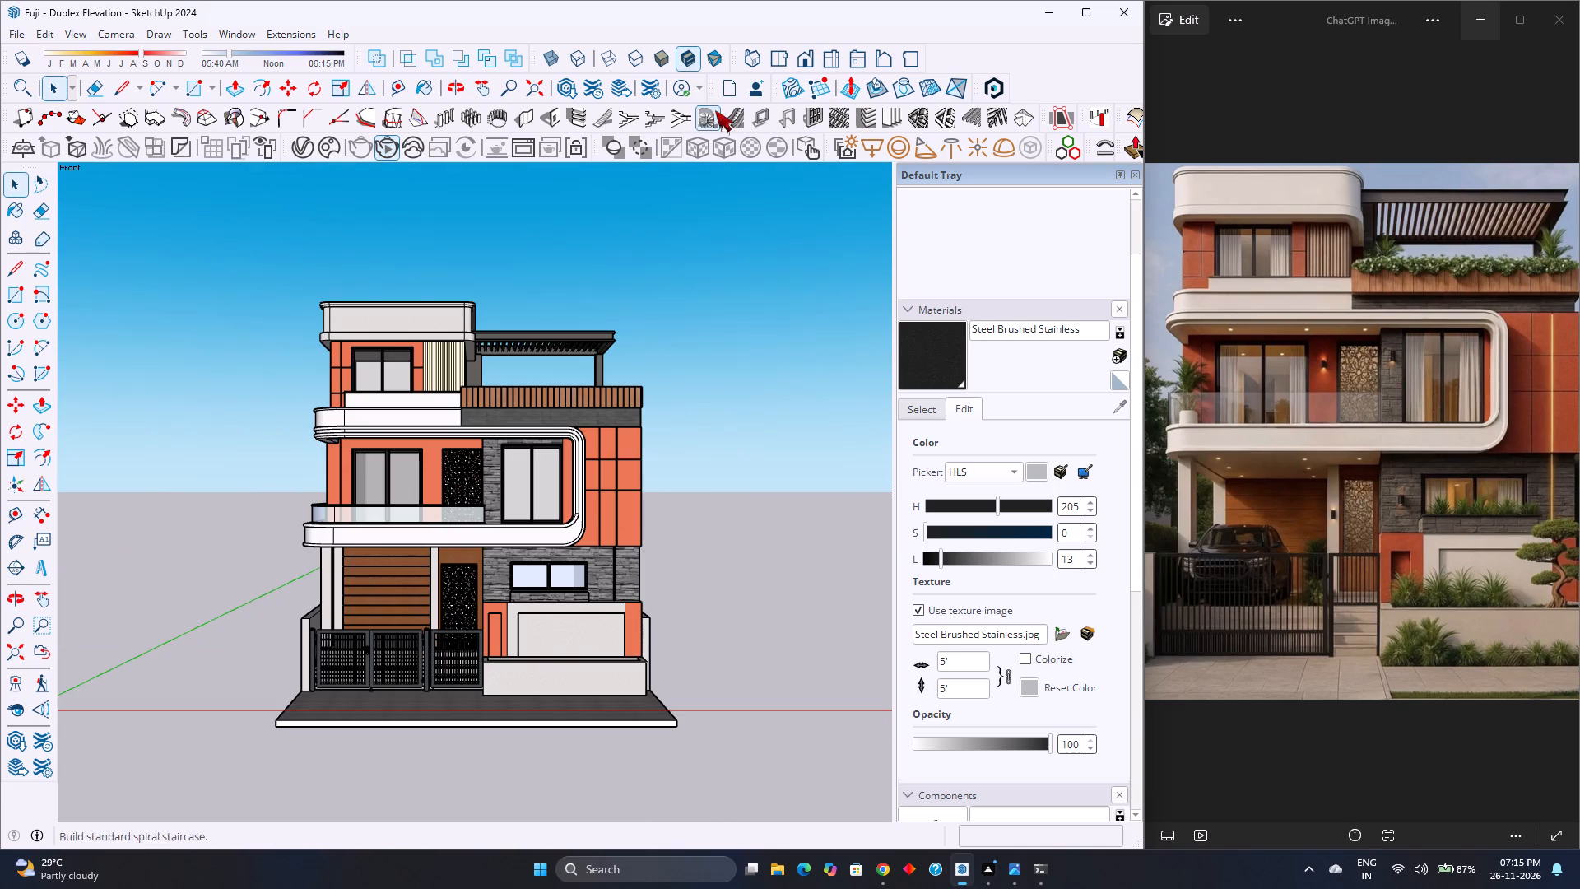
{"action": "left_click", "coordinate": [887, 64]}
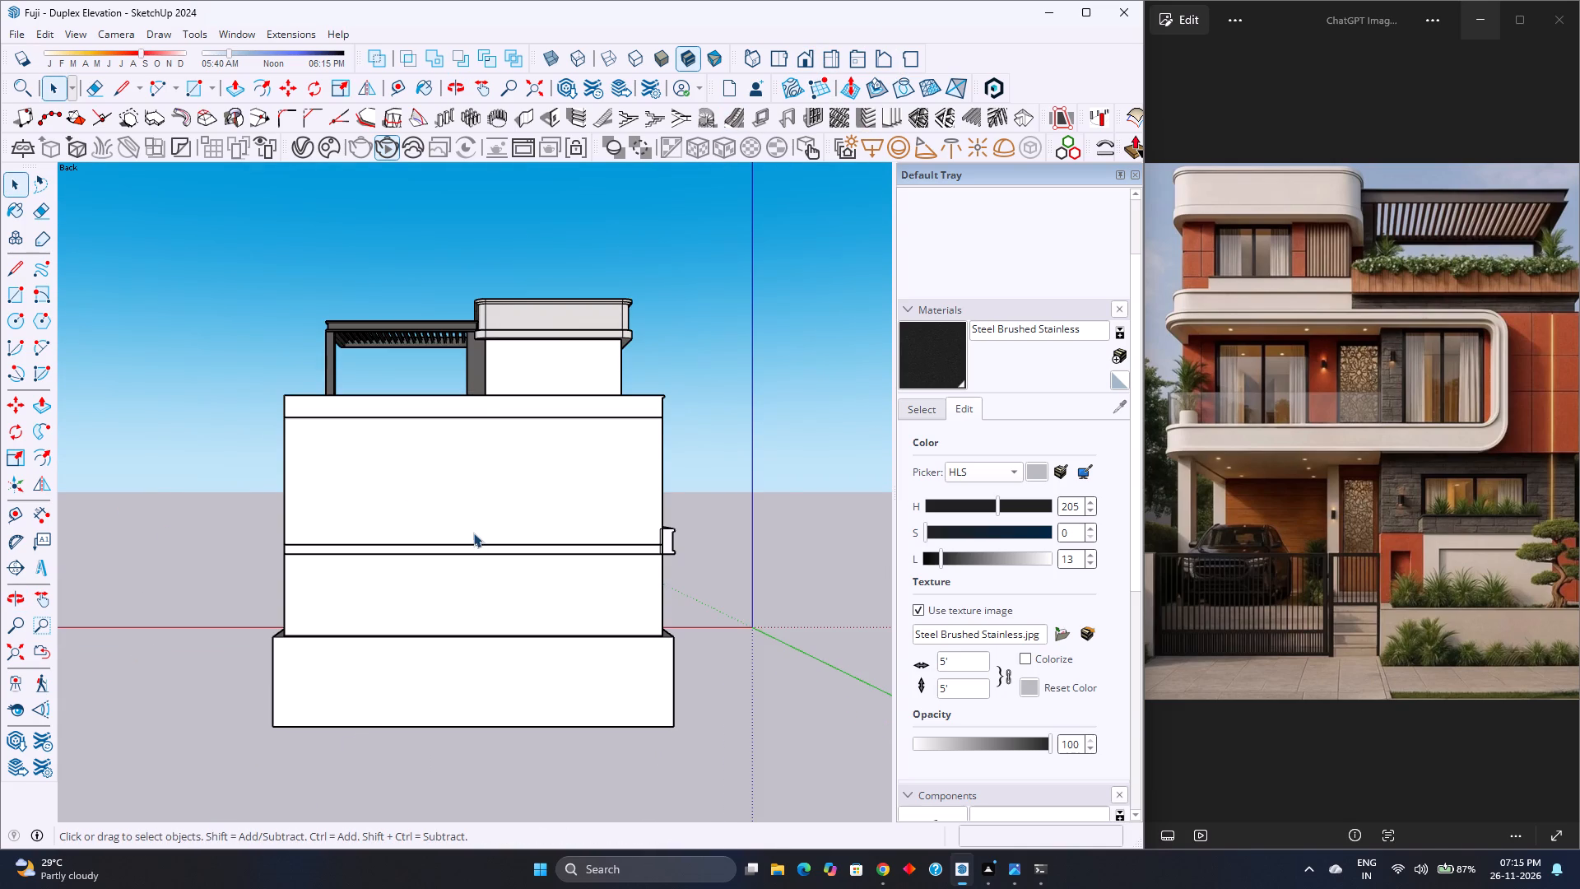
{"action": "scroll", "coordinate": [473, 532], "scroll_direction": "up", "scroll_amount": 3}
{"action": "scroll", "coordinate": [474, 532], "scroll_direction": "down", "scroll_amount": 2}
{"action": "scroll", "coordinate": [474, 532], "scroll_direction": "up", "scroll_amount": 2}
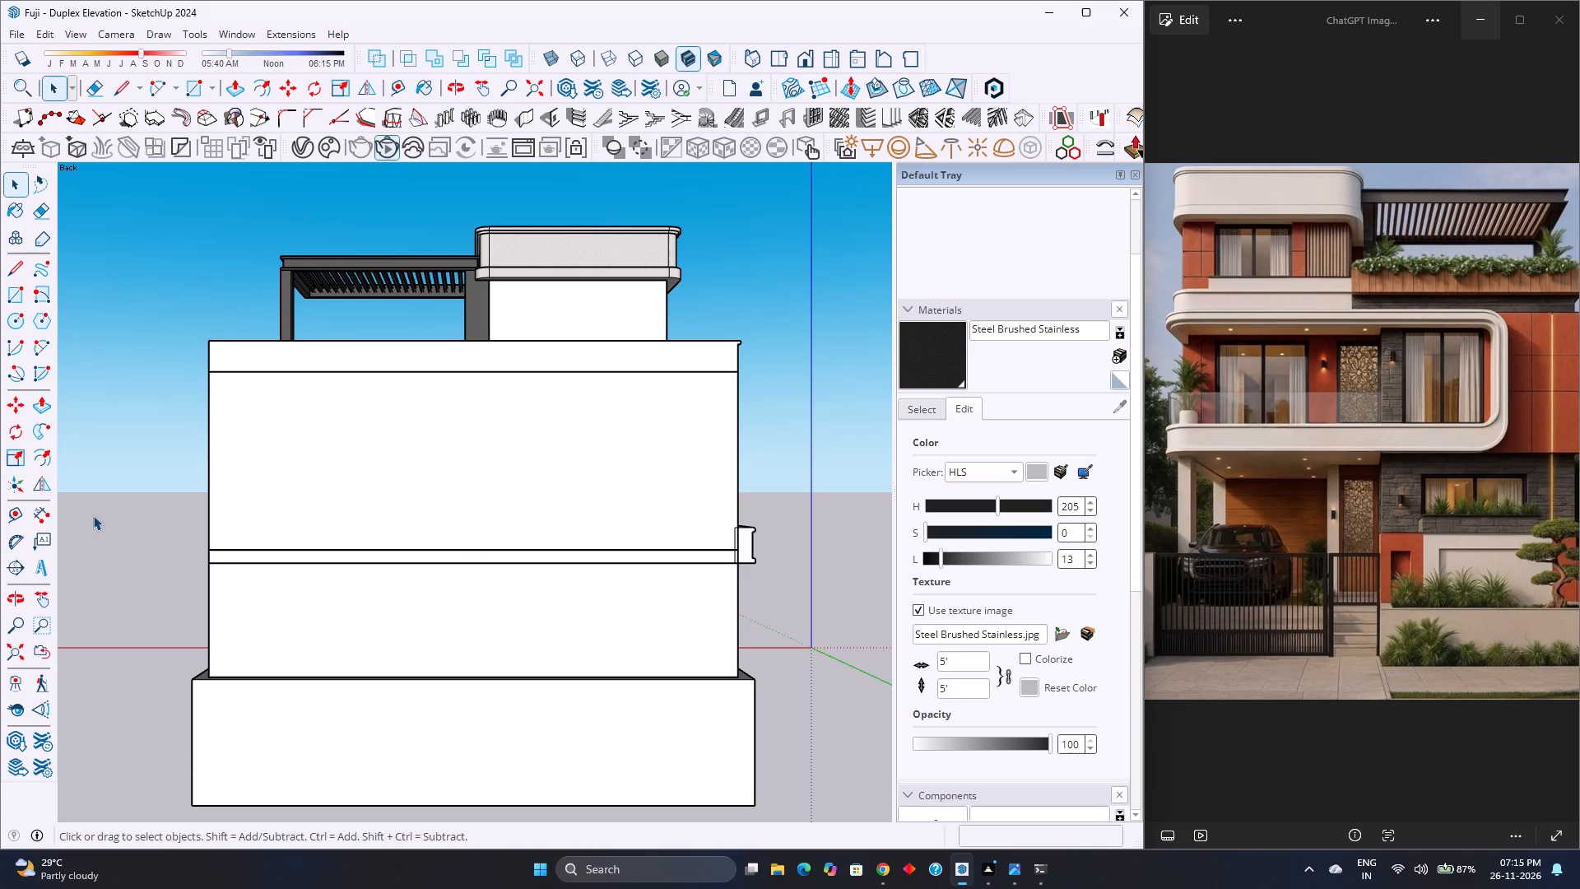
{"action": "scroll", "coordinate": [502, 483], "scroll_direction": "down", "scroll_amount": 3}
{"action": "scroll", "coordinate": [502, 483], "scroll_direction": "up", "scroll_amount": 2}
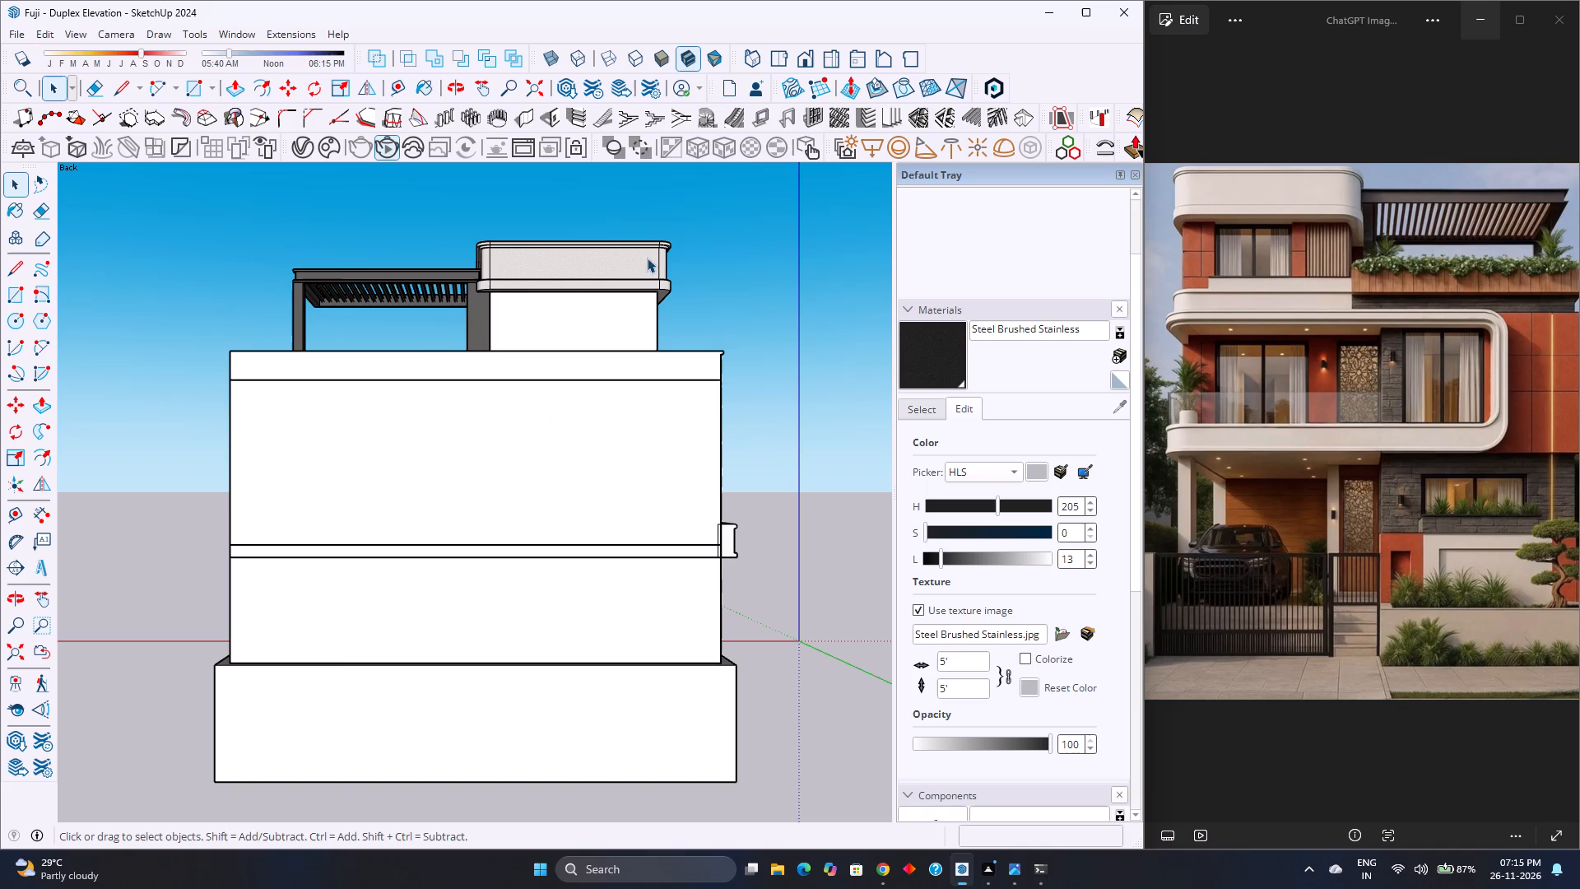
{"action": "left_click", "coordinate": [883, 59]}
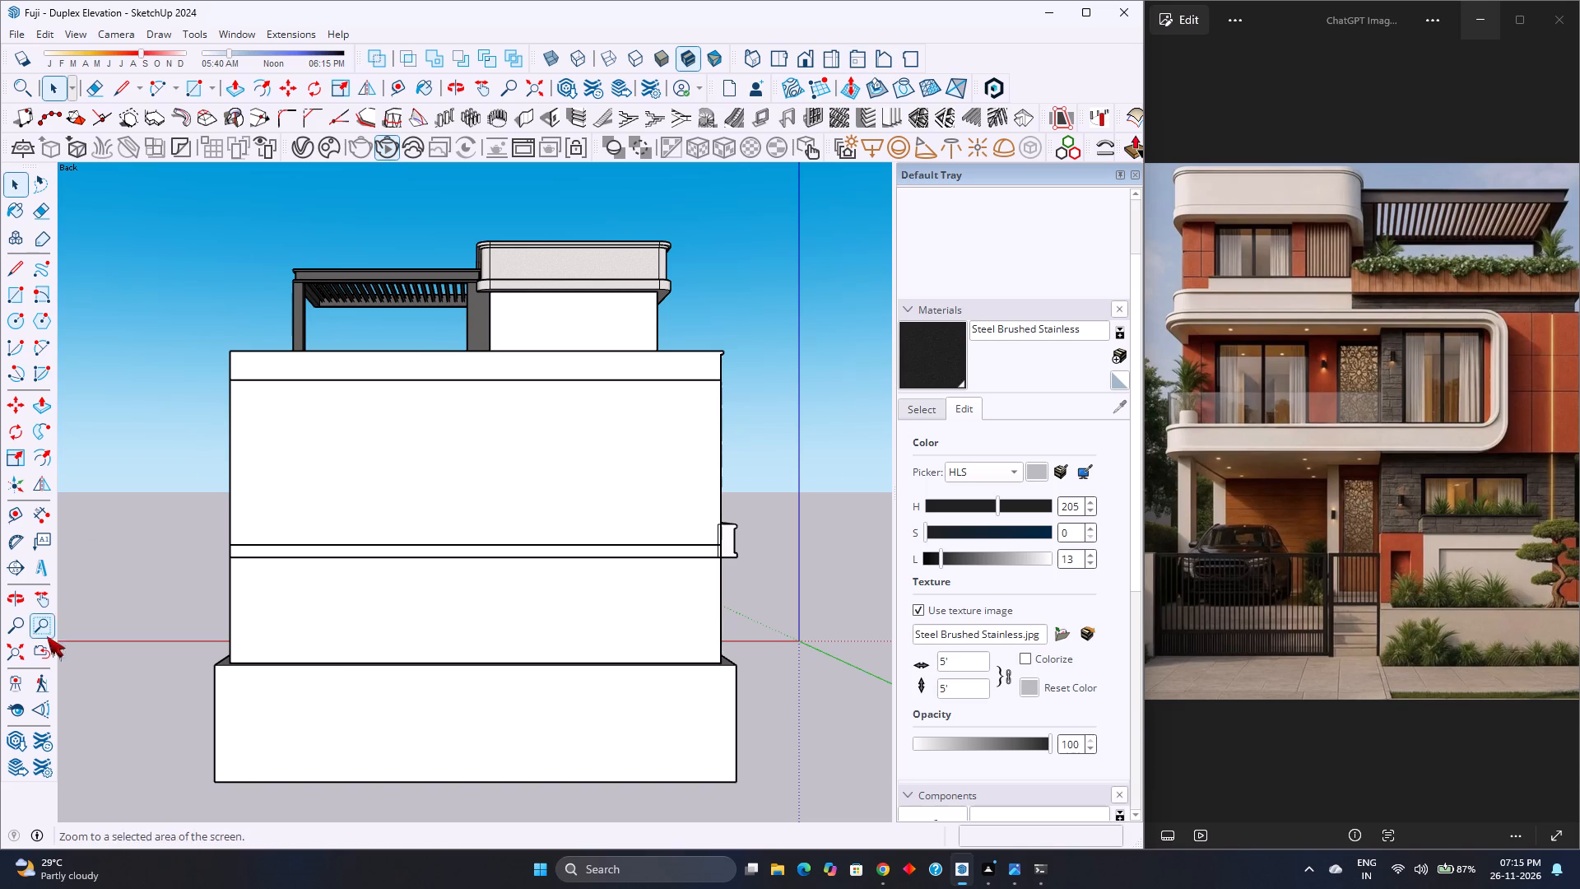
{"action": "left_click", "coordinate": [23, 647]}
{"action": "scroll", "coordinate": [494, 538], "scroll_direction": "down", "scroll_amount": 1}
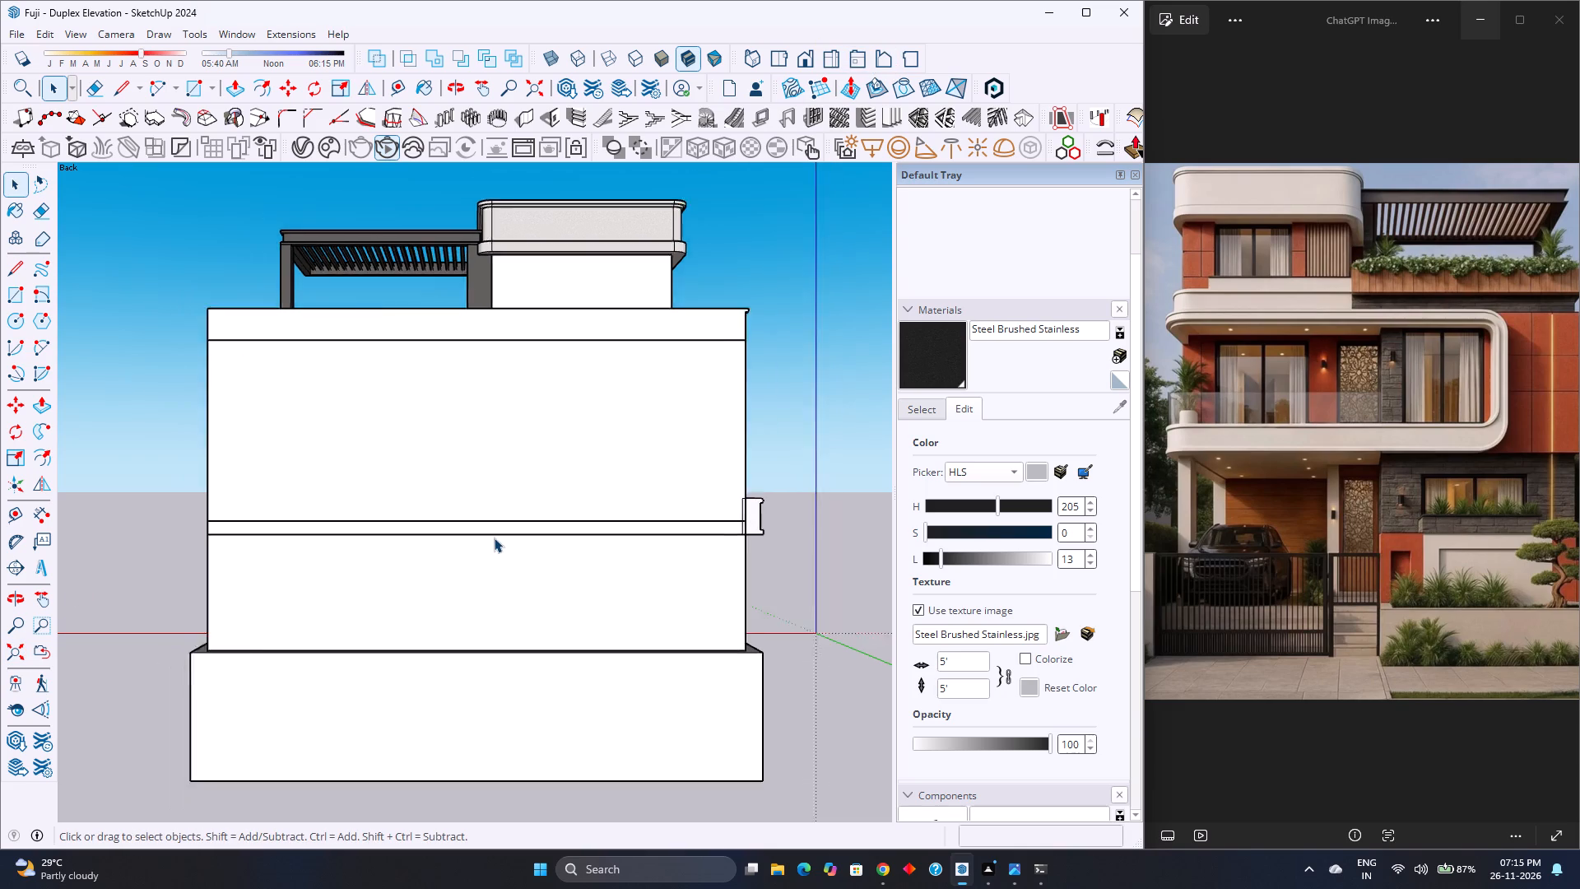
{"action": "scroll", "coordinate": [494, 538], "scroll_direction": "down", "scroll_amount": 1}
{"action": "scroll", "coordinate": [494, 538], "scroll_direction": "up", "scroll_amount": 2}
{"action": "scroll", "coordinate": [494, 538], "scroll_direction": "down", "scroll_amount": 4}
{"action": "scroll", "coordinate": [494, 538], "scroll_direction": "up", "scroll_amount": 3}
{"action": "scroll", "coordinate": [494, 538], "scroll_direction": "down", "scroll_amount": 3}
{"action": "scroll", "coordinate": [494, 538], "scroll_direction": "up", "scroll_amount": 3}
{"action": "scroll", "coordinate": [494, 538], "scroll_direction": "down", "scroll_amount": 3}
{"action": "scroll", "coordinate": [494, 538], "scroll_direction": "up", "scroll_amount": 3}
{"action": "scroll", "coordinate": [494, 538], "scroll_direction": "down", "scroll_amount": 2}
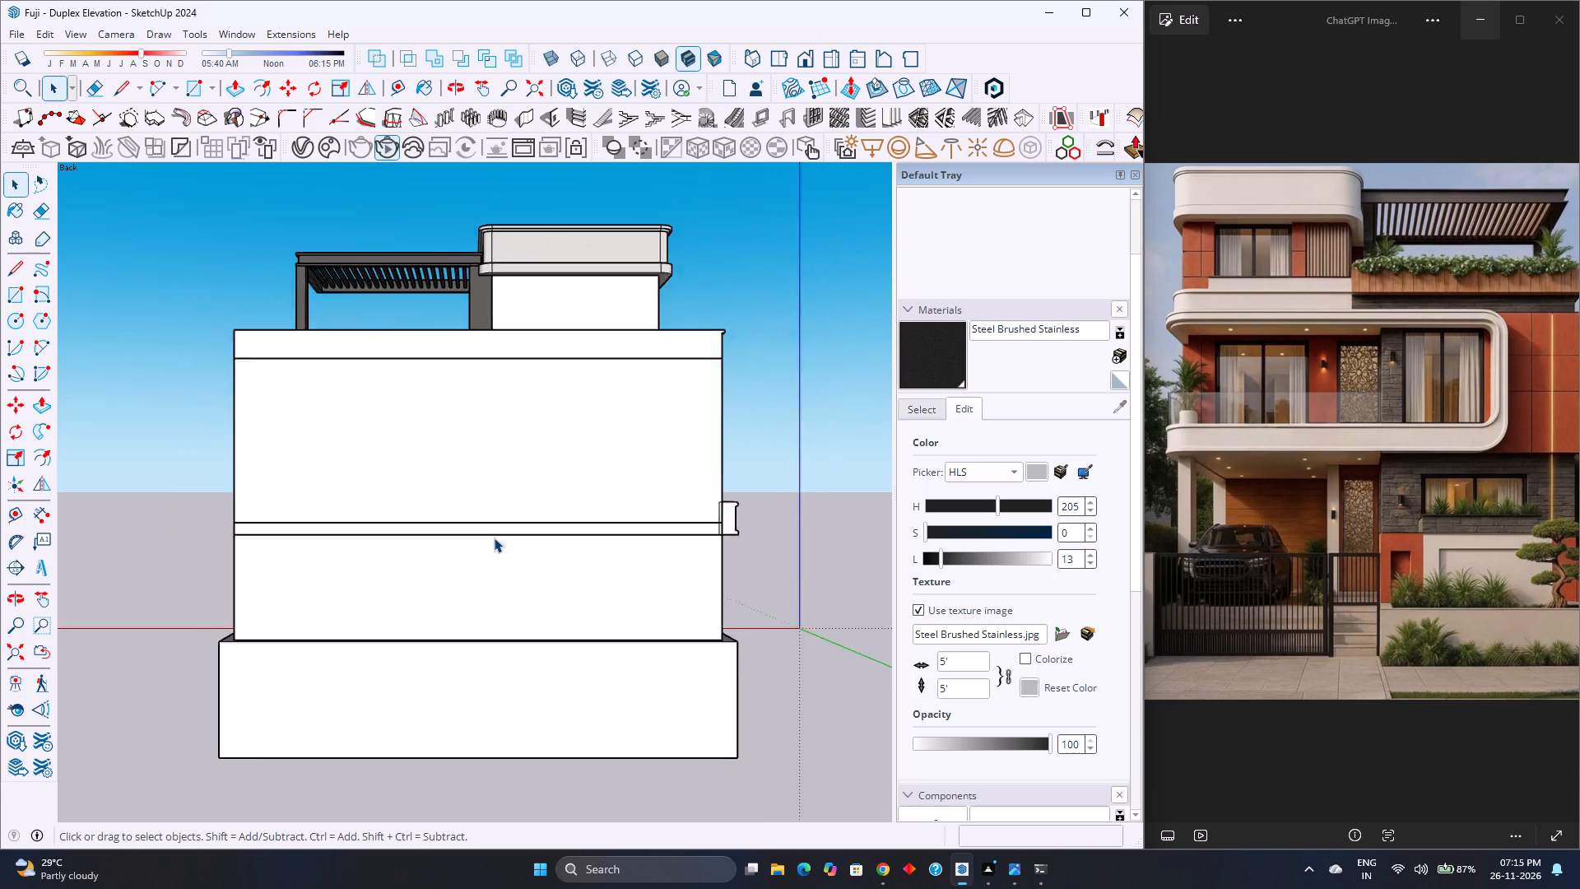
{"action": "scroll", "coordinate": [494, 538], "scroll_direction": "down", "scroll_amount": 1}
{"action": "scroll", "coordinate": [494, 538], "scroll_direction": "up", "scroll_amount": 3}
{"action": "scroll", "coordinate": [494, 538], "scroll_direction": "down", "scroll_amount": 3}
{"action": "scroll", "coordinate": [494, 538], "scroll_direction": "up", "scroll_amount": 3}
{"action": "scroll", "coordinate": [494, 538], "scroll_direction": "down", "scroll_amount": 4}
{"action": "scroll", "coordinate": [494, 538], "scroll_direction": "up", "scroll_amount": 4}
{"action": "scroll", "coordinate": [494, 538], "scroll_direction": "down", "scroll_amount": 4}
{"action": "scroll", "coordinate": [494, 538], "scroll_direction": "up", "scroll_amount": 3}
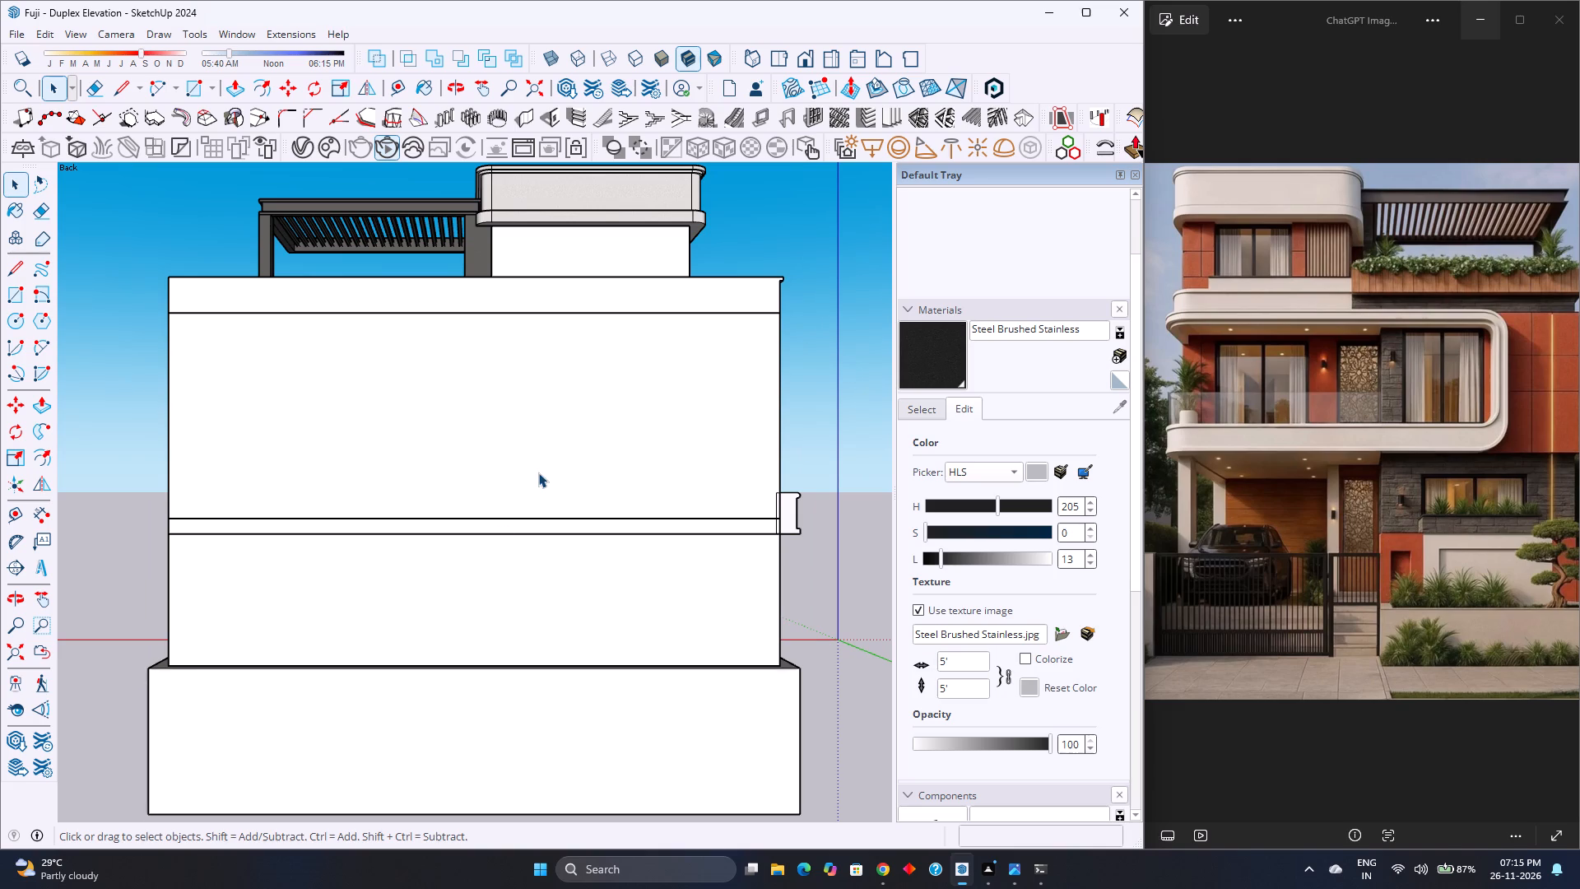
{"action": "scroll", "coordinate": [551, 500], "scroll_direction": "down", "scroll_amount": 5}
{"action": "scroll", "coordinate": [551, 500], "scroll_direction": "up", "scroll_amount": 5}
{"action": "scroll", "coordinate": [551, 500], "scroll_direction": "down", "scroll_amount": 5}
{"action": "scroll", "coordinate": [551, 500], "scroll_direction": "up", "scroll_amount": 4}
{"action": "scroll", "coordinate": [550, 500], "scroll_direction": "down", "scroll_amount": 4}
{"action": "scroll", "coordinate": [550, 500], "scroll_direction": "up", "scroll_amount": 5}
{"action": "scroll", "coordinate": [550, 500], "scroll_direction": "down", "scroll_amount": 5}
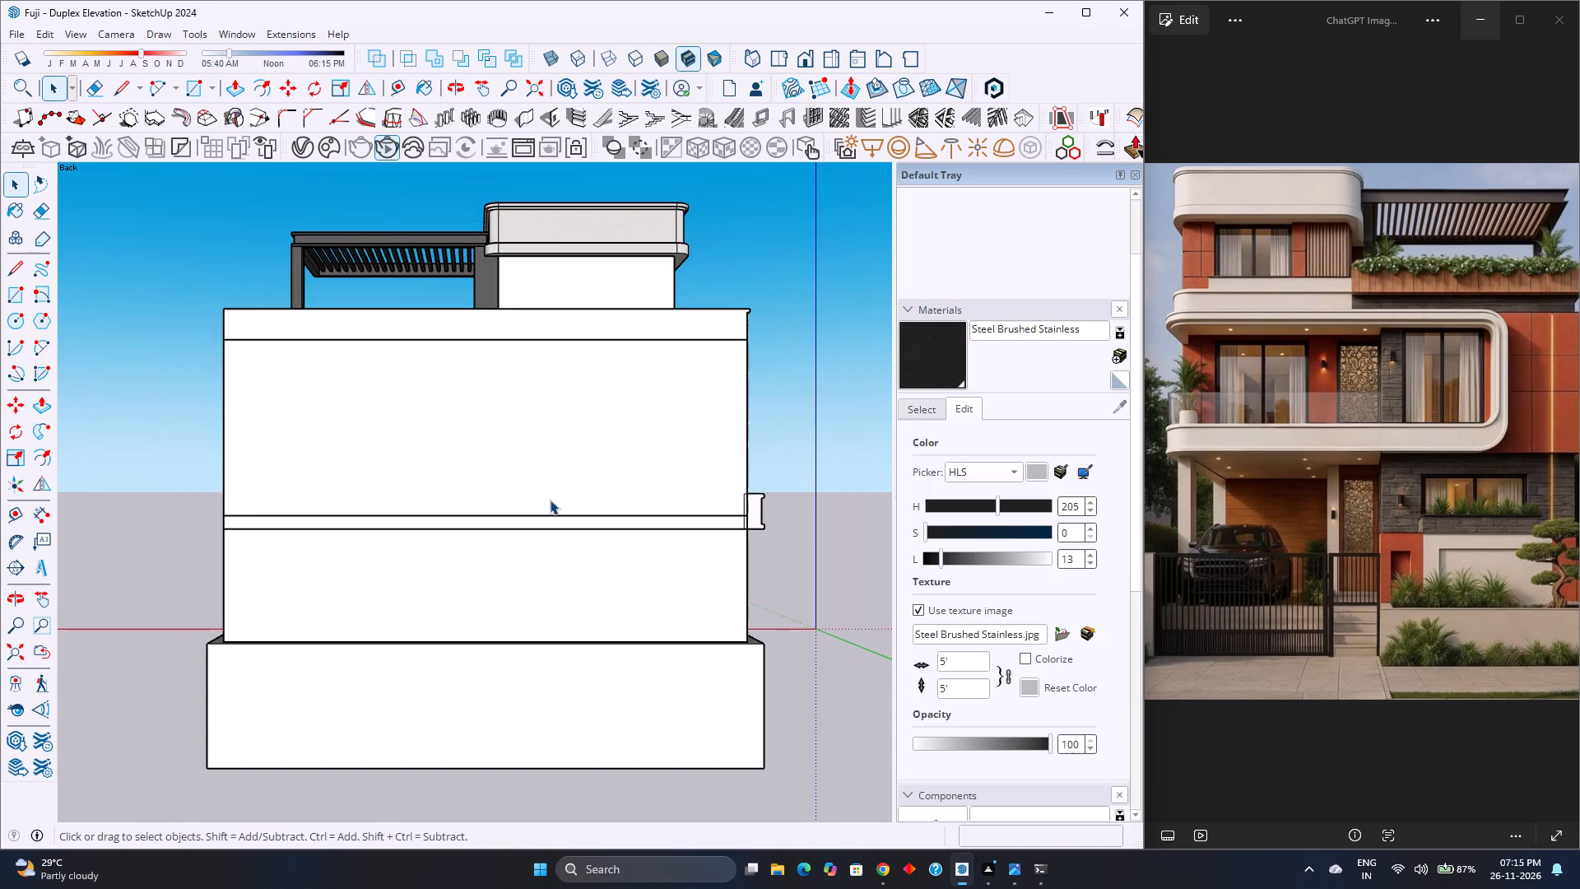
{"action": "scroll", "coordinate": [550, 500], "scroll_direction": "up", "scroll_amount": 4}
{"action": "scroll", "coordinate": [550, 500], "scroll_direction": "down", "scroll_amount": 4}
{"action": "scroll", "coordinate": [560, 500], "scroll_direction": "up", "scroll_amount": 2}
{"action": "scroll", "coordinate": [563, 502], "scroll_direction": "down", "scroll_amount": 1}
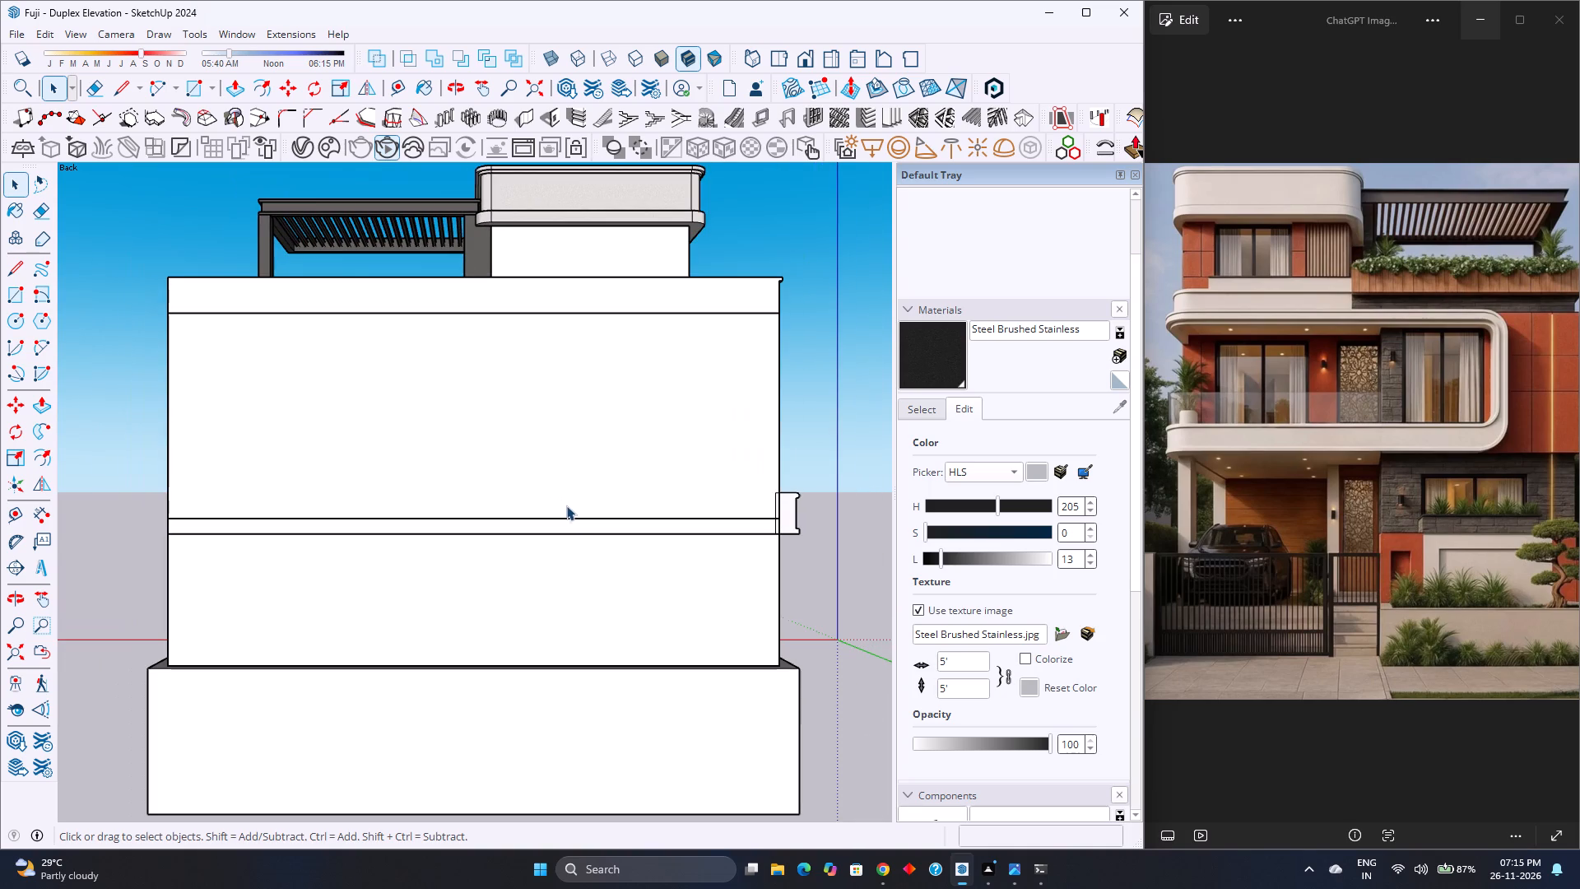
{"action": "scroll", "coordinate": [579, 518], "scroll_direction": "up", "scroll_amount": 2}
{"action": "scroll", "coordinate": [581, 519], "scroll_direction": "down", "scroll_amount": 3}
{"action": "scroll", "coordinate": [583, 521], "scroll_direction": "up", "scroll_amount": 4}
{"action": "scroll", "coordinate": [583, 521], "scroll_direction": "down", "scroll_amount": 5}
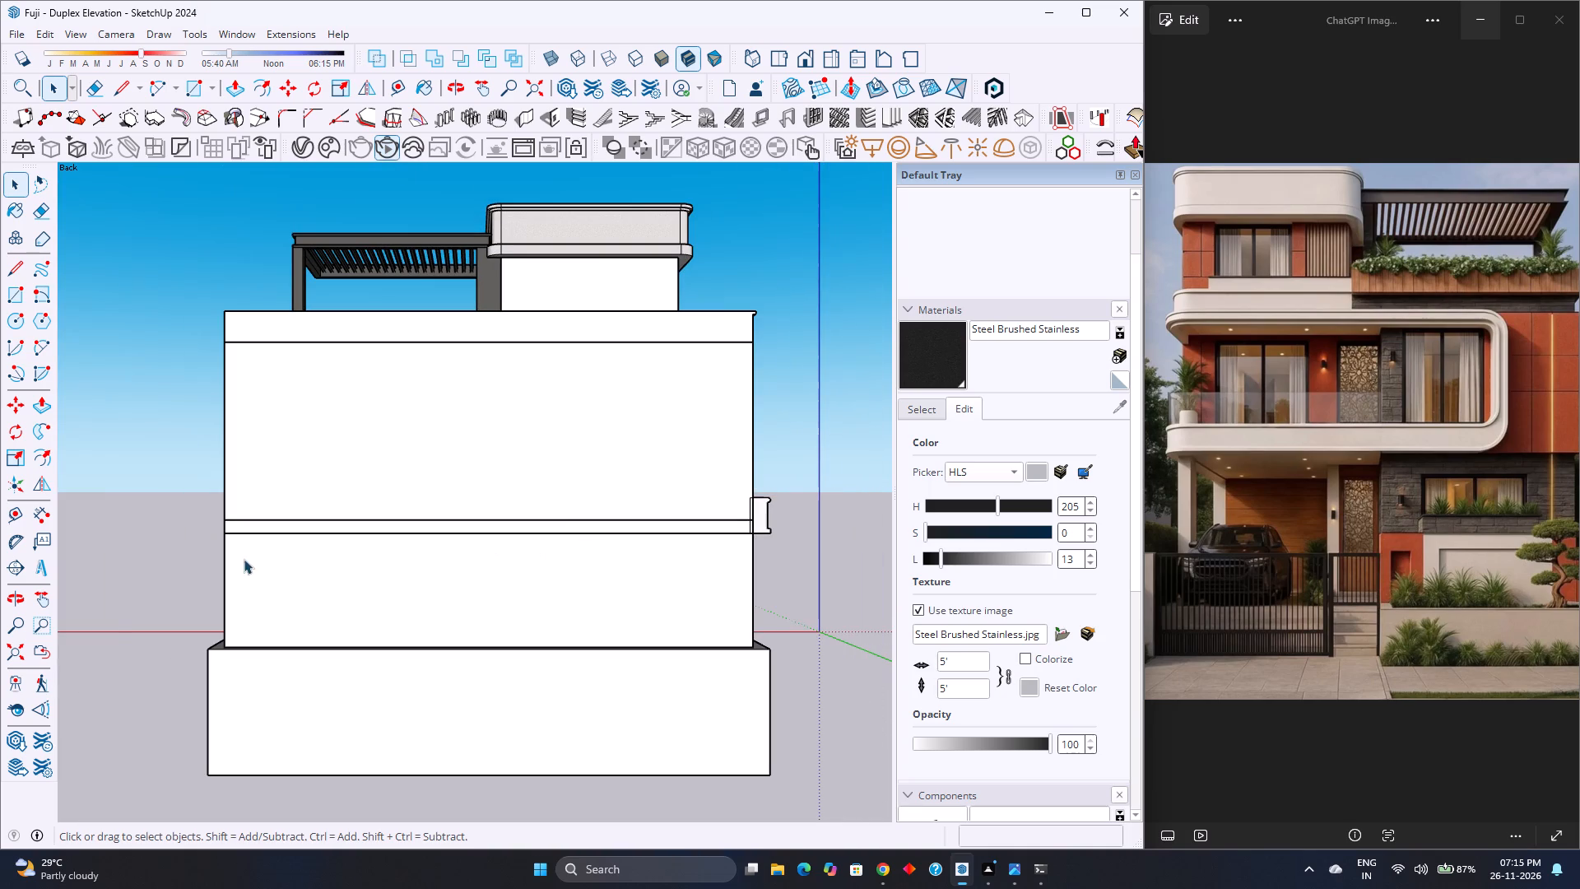
Place a section plane on the duplex's rear wall and accept the default name and symbol.
{"action": "middle_click_drag", "start_coordinate": [463, 592], "coordinate": [490, 593]}
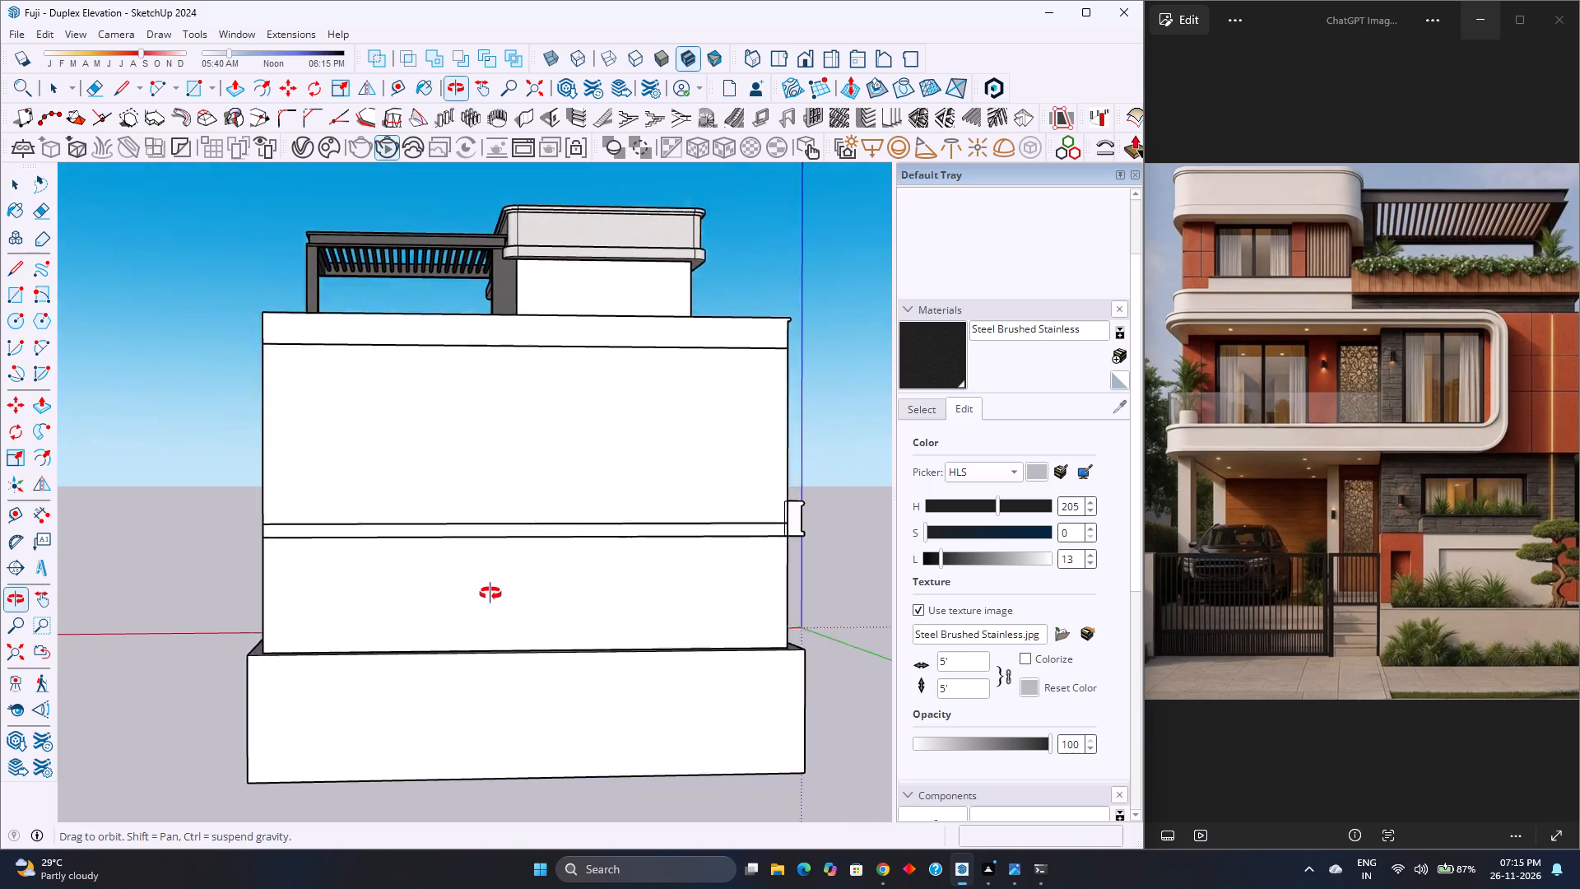
{"action": "middle_click_drag", "start_coordinate": [490, 593], "coordinate": [466, 561]}
{"action": "middle_click", "coordinate": [466, 561]}
{"action": "scroll", "coordinate": [462, 540], "scroll_direction": "down", "scroll_amount": 3}
{"action": "middle_click_drag", "start_coordinate": [489, 479], "coordinate": [478, 529]}
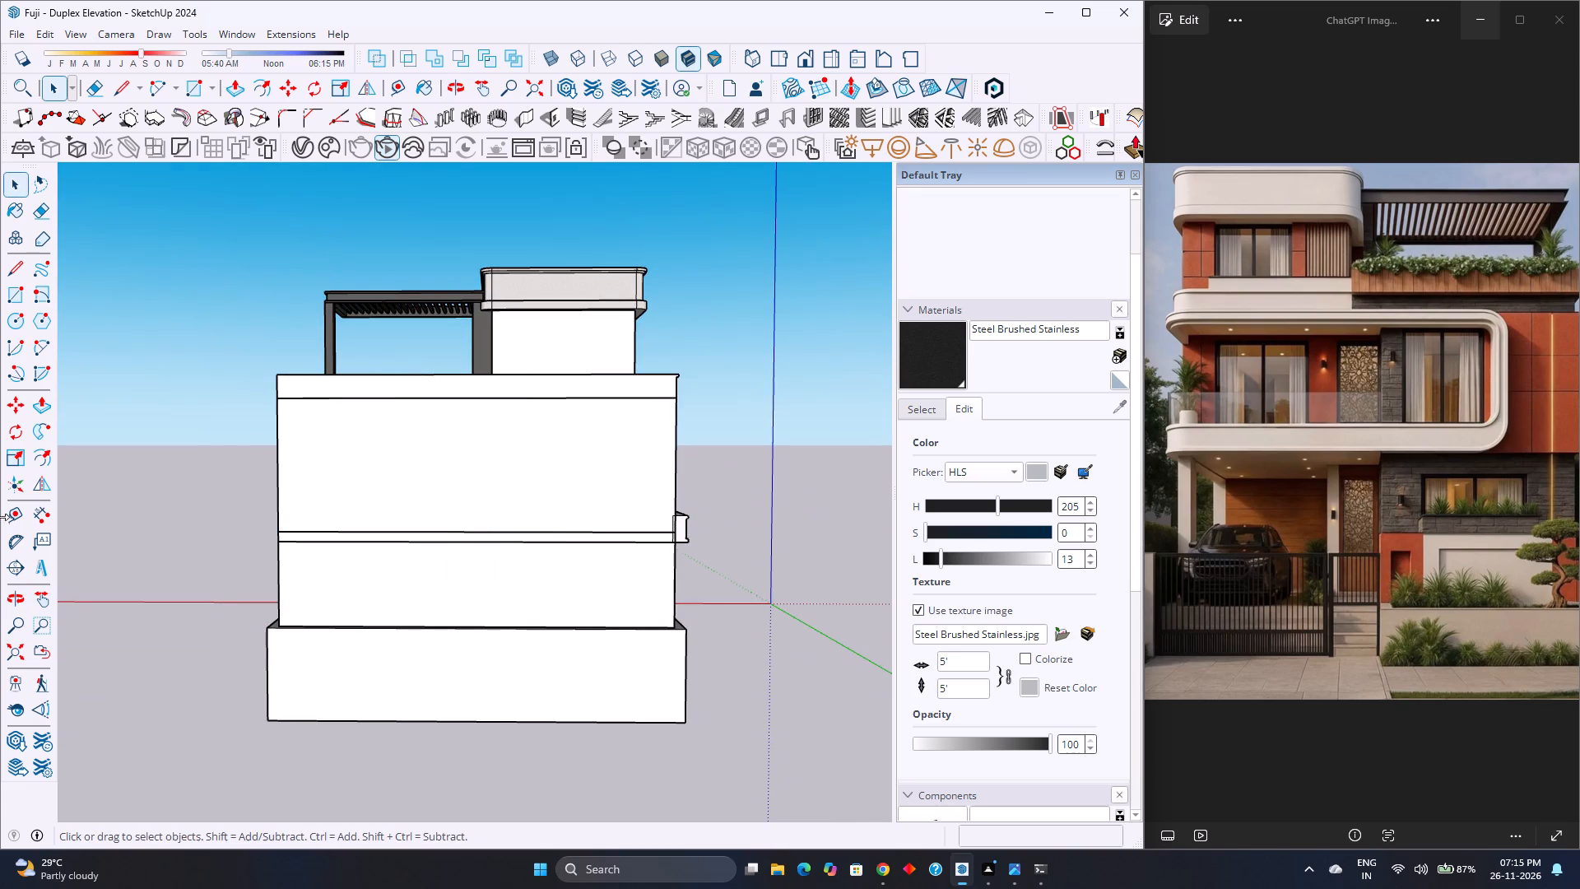
{"action": "left_click", "coordinate": [19, 571]}
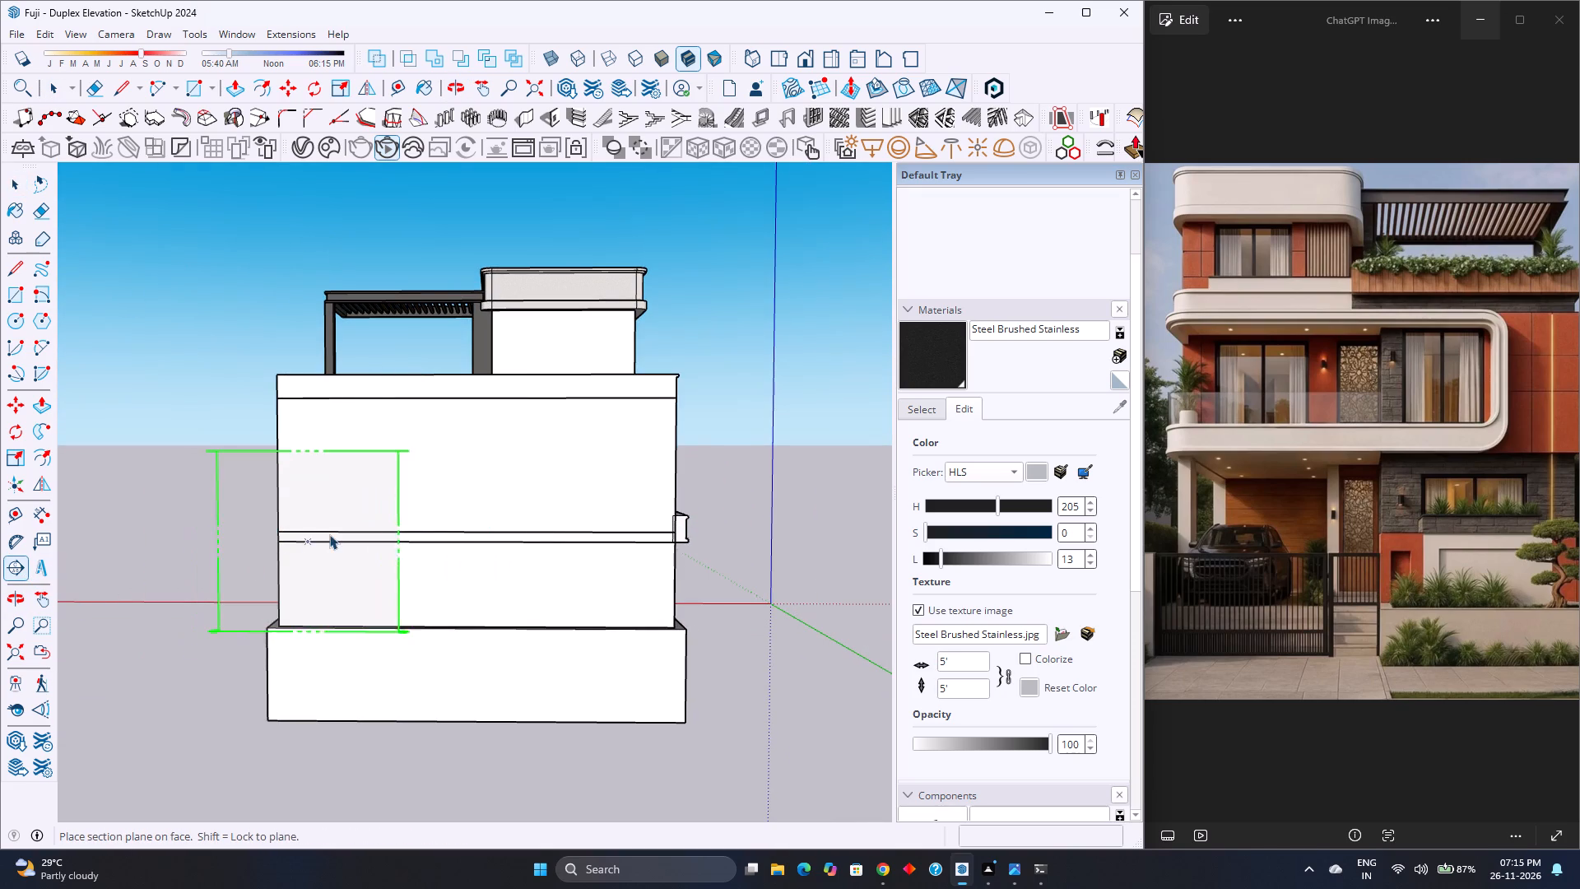
{"action": "left_click", "coordinate": [479, 522]}
{"action": "left_click", "coordinate": [862, 473]}
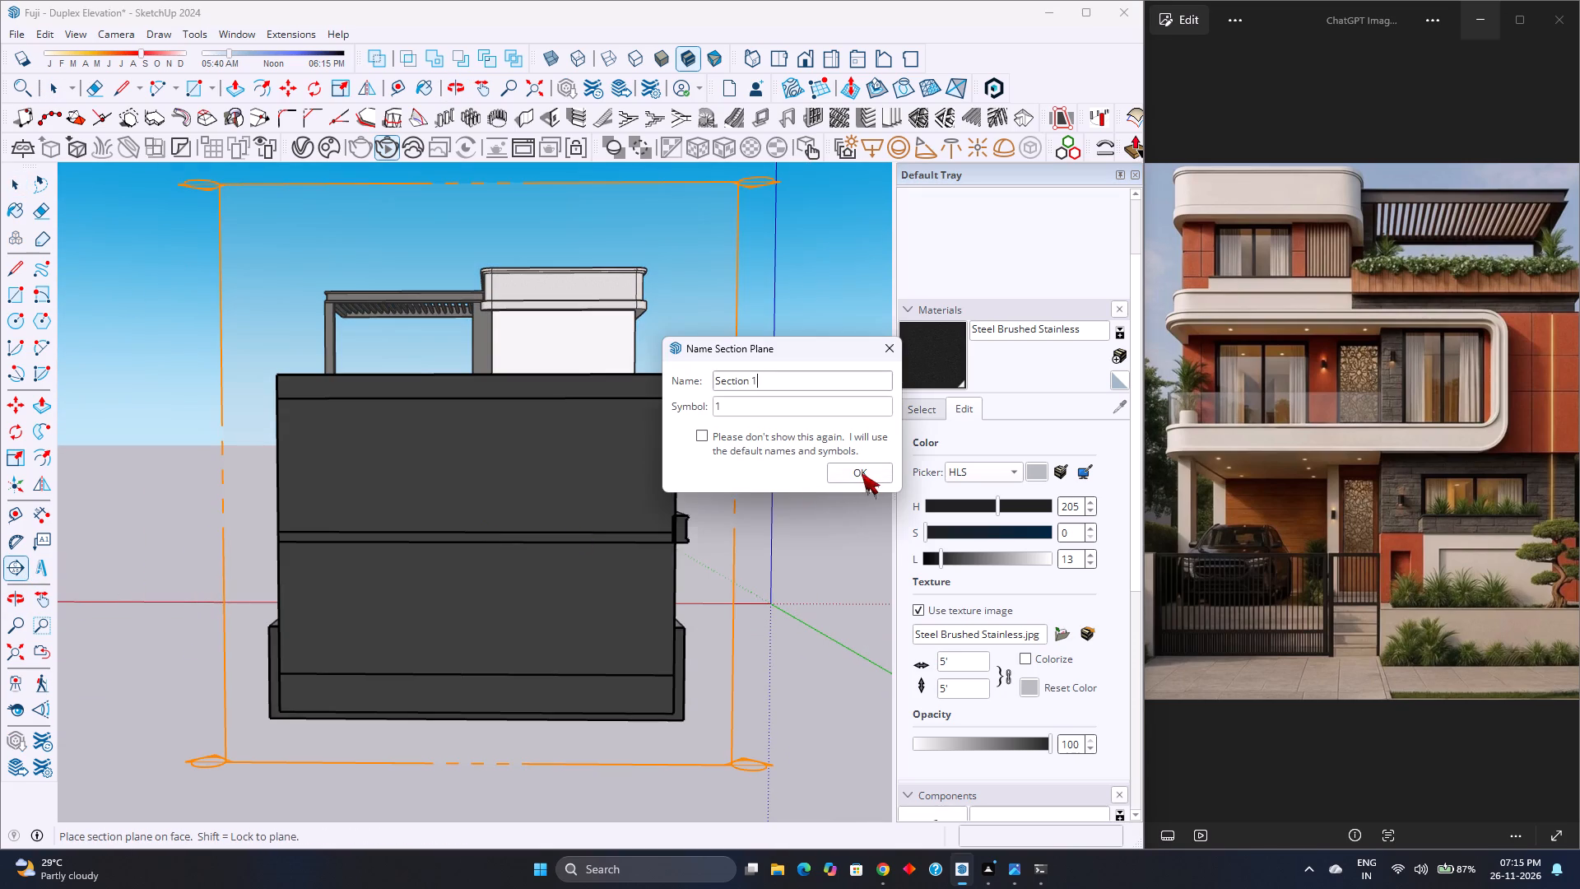
Move the section plane about 23 feet forward into the building, along the green axis, to cut through the rooms behind the front windows.
{"action": "scroll", "coordinate": [521, 570], "scroll_direction": "down", "scroll_amount": 5}
{"action": "middle_click_drag", "start_coordinate": [677, 603], "coordinate": [488, 629]}
{"action": "middle_click", "coordinate": [488, 630]}
{"action": "scroll", "coordinate": [425, 705], "scroll_direction": "up", "scroll_amount": 4}
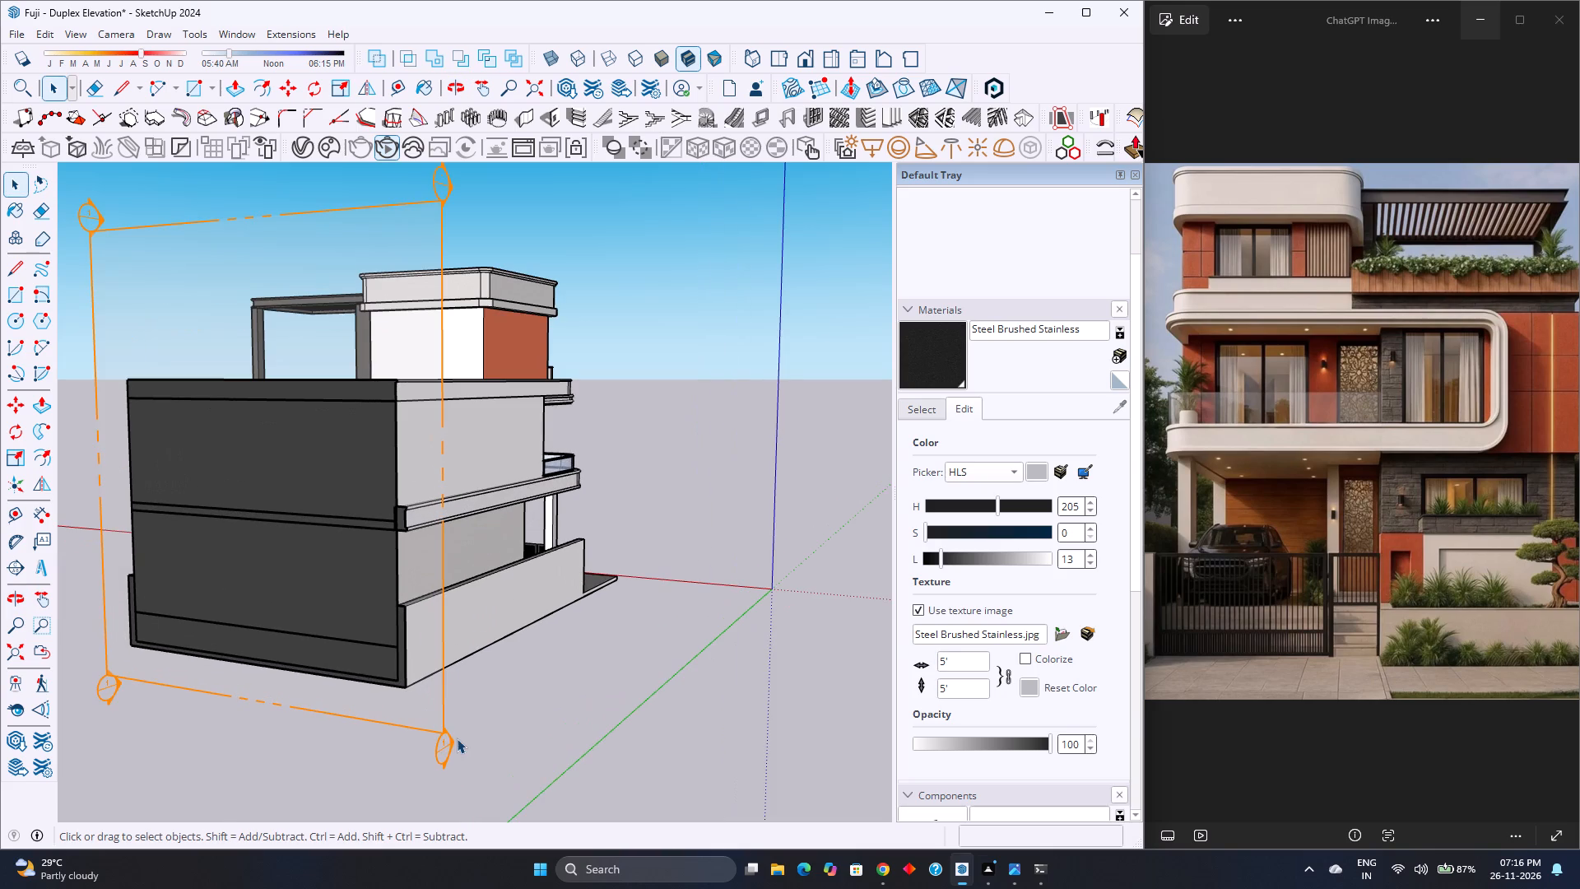
{"action": "left_click", "coordinate": [448, 732]}
{"action": "left_click", "coordinate": [565, 717]}
{"action": "double_click", "coordinate": [425, 728]}
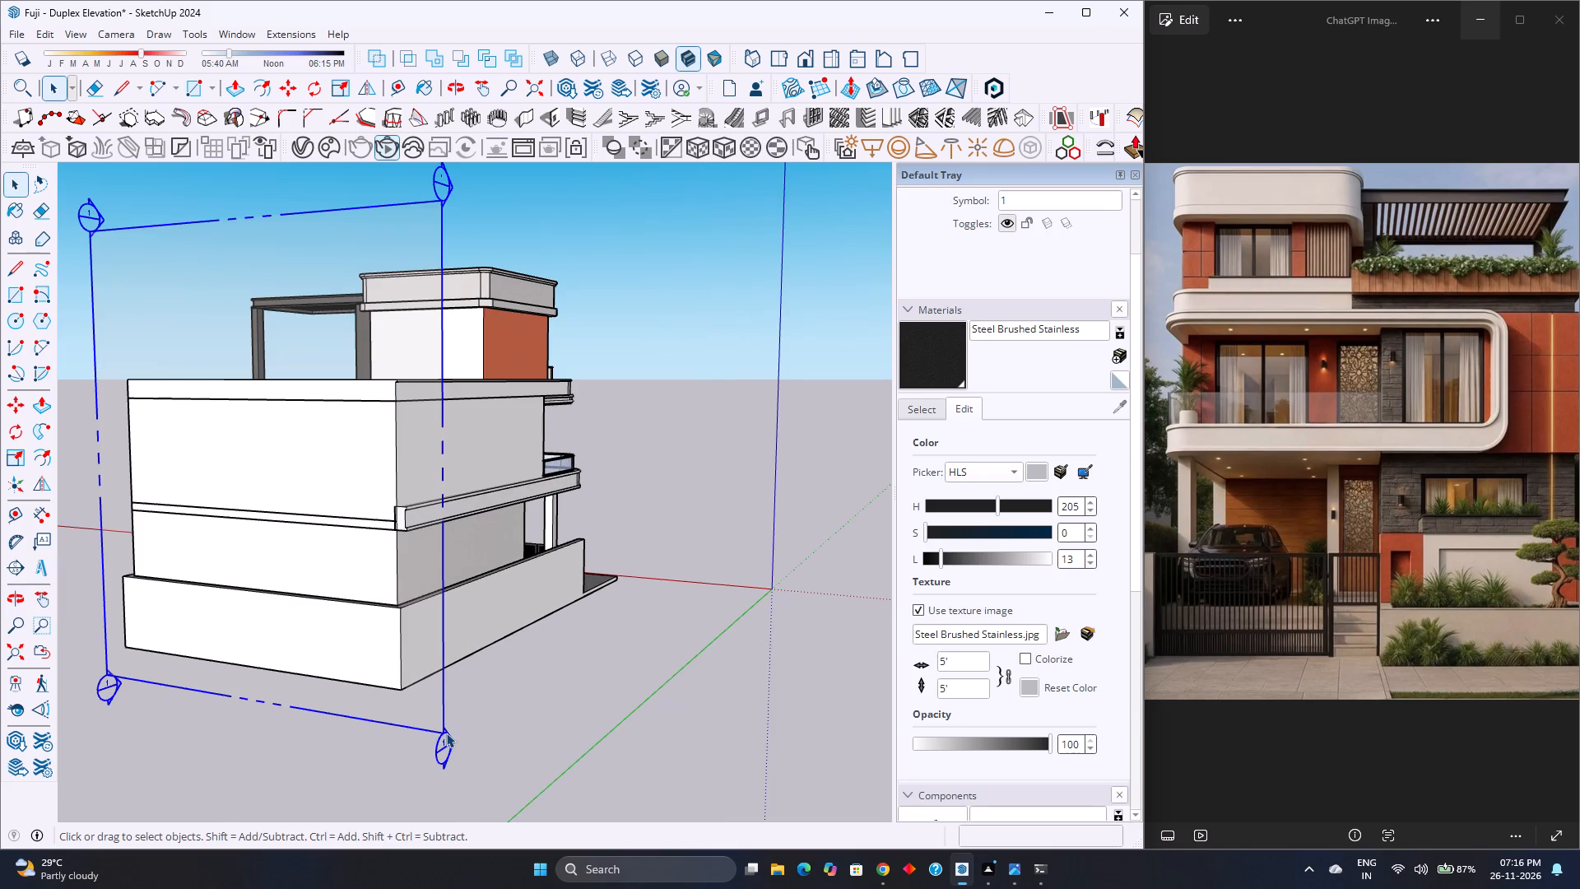
{"action": "double_click", "coordinate": [446, 733]}
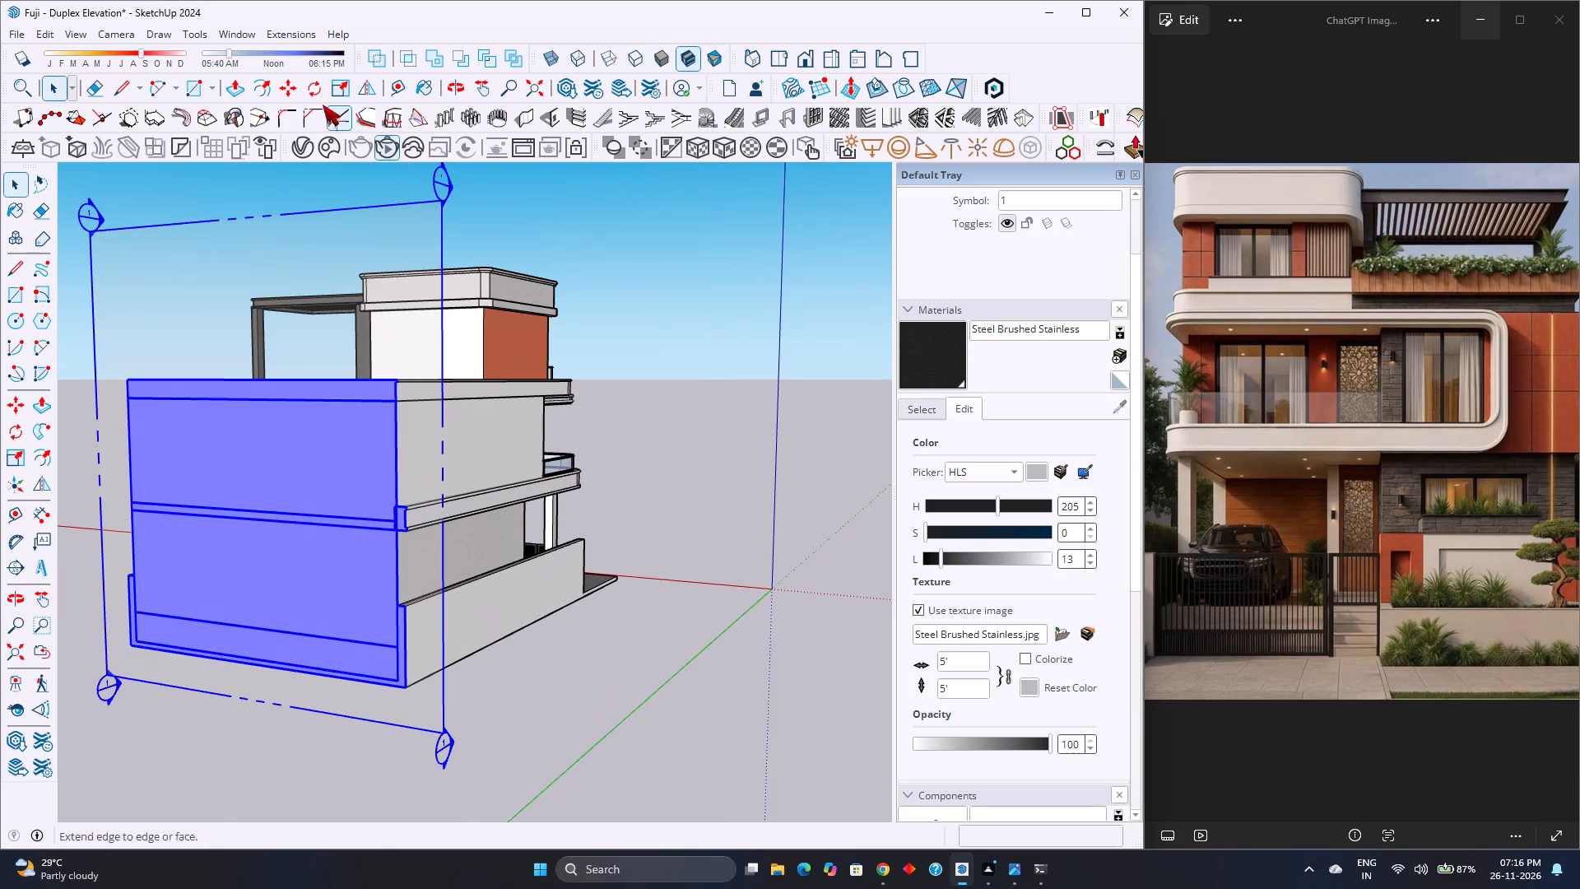
{"action": "left_click", "coordinate": [296, 95]}
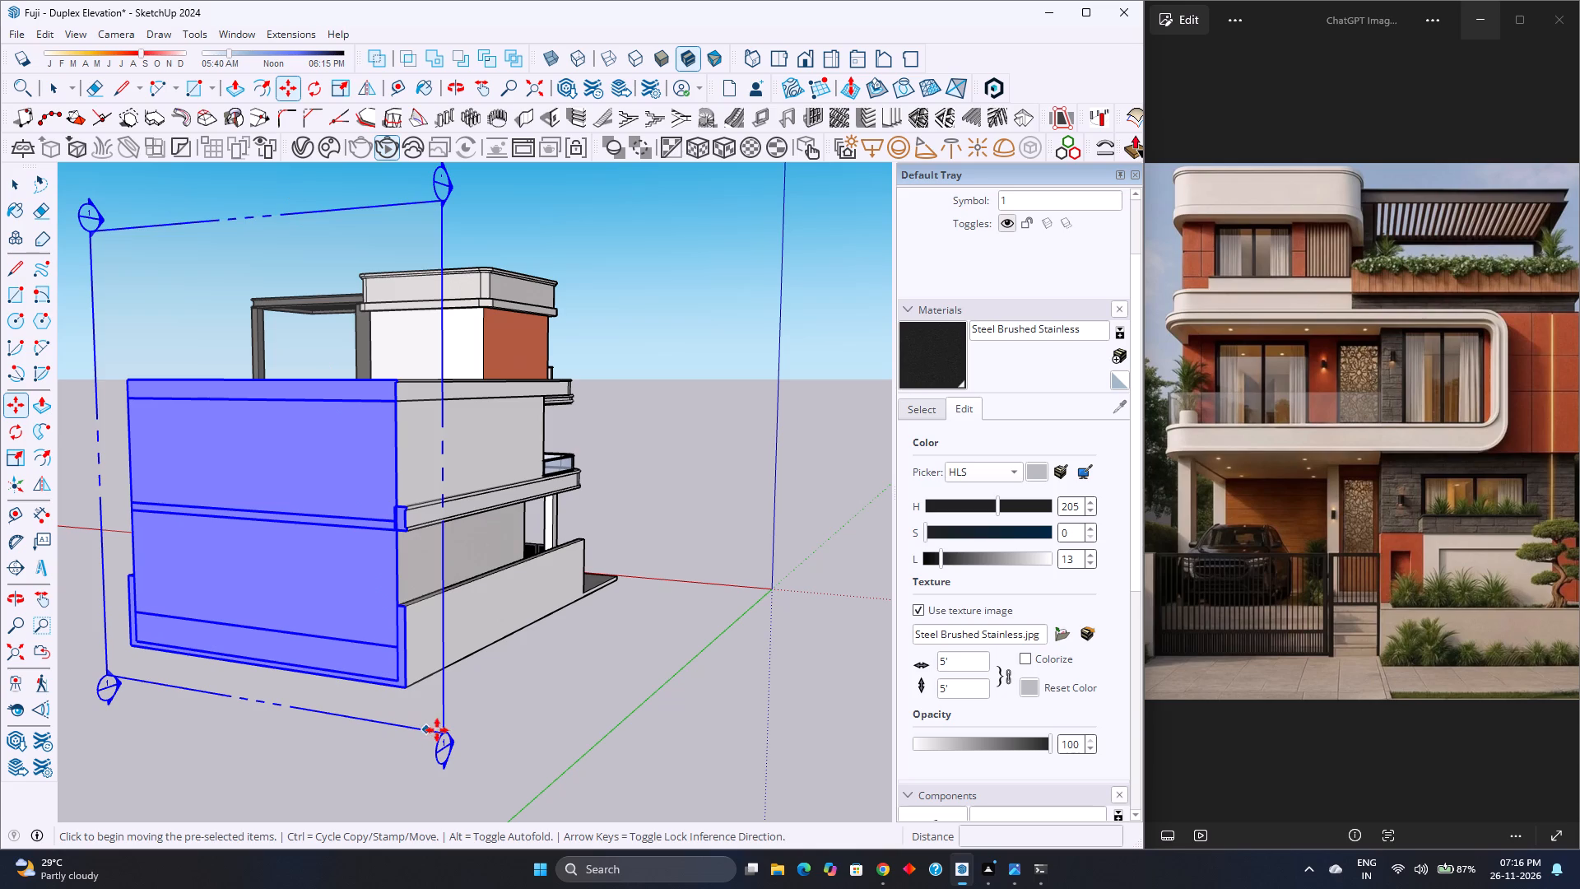
{"action": "left_click", "coordinate": [444, 731]}
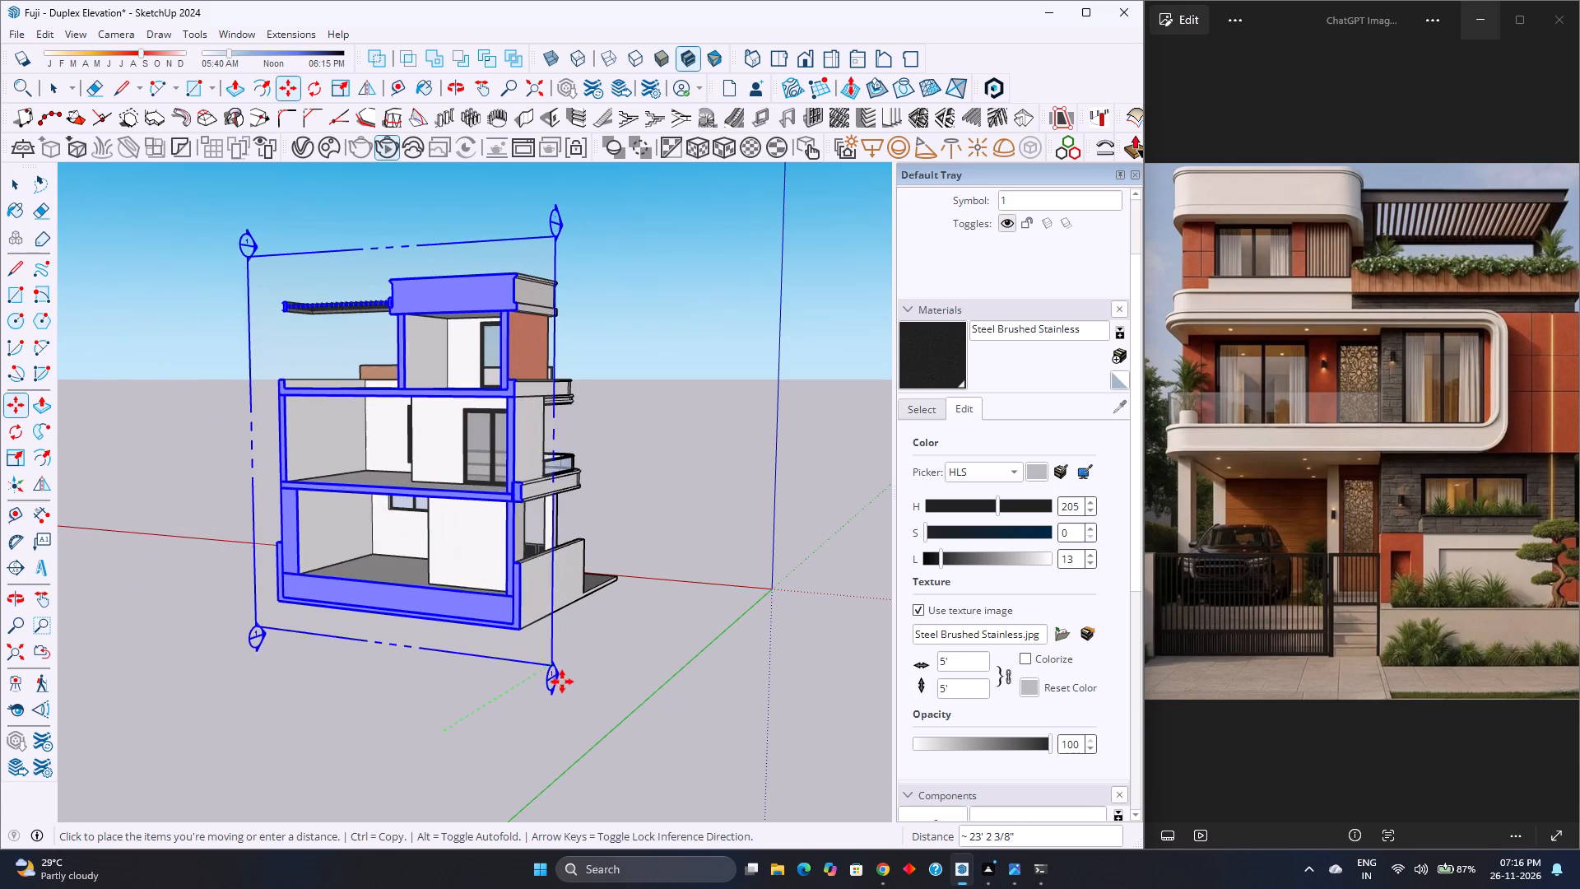
{"action": "left_click", "coordinate": [562, 683]}
{"action": "right_click", "coordinate": [662, 622]}
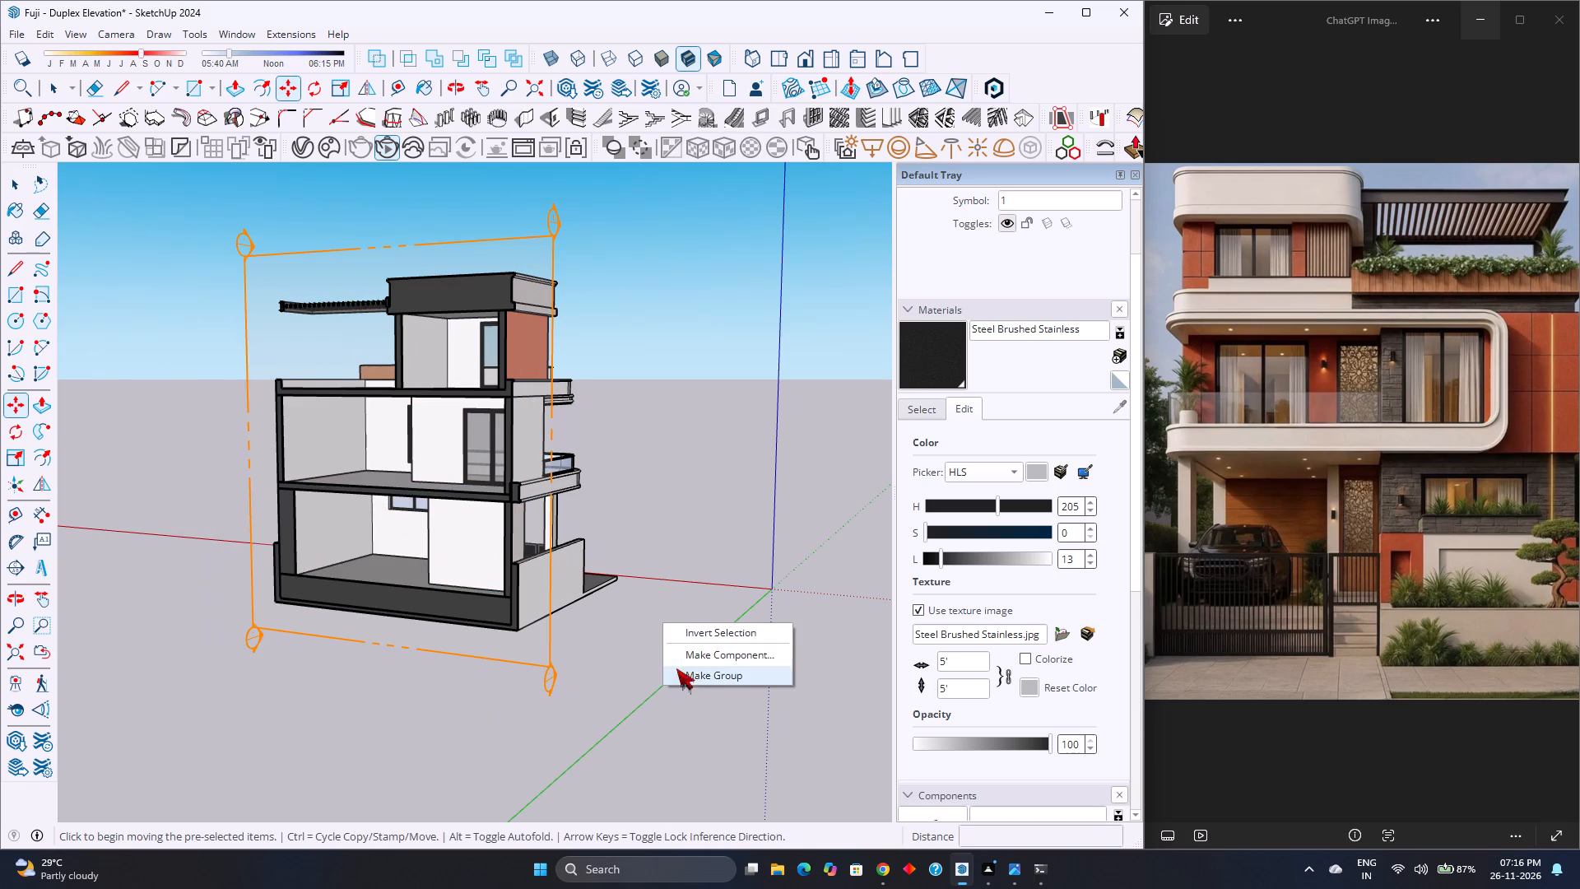
{"action": "left_click", "coordinate": [701, 713]}
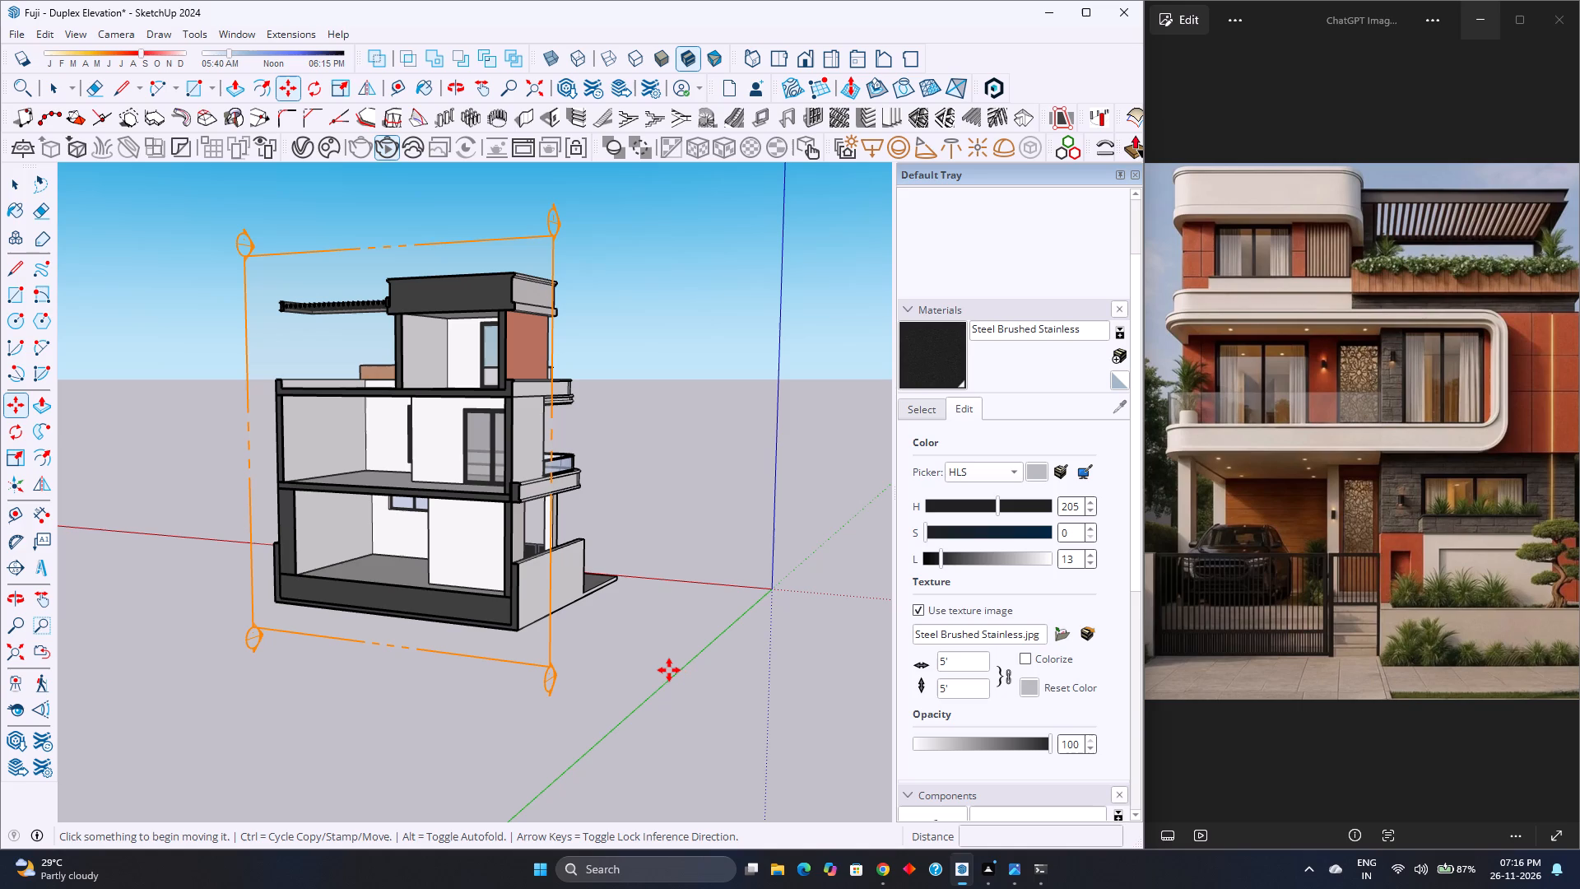
{"action": "key", "text": "space"}
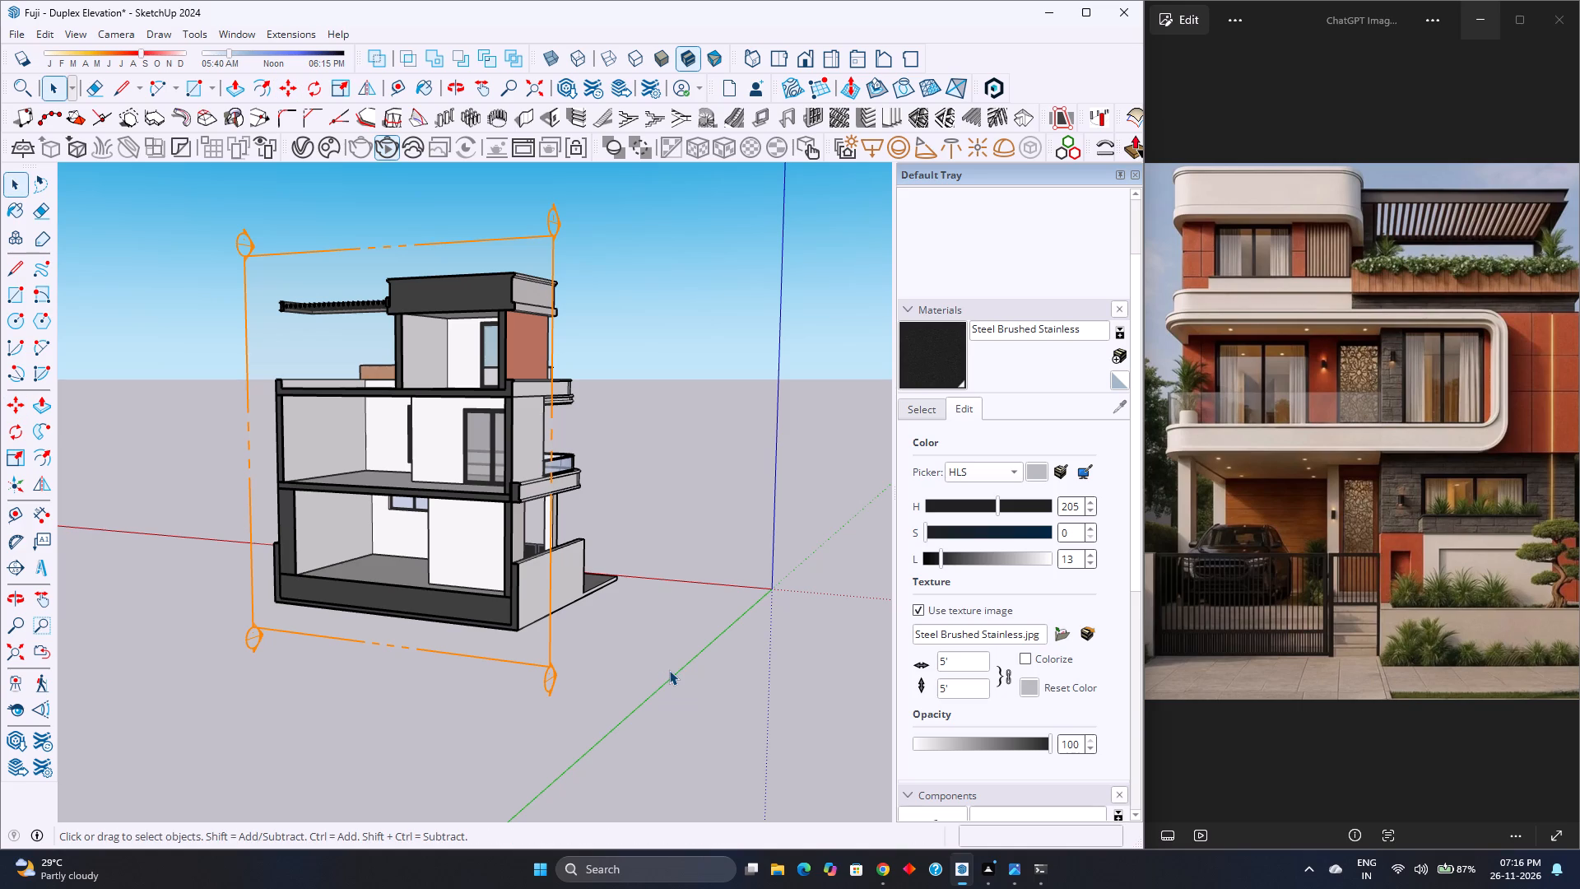
Search 3D Warehouse for "Curtains".
{"action": "scroll", "coordinate": [647, 665], "scroll_direction": "up", "scroll_amount": 2}
{"action": "middle_click_drag", "start_coordinate": [453, 511], "coordinate": [774, 535]}
{"action": "middle_click", "coordinate": [774, 535]}
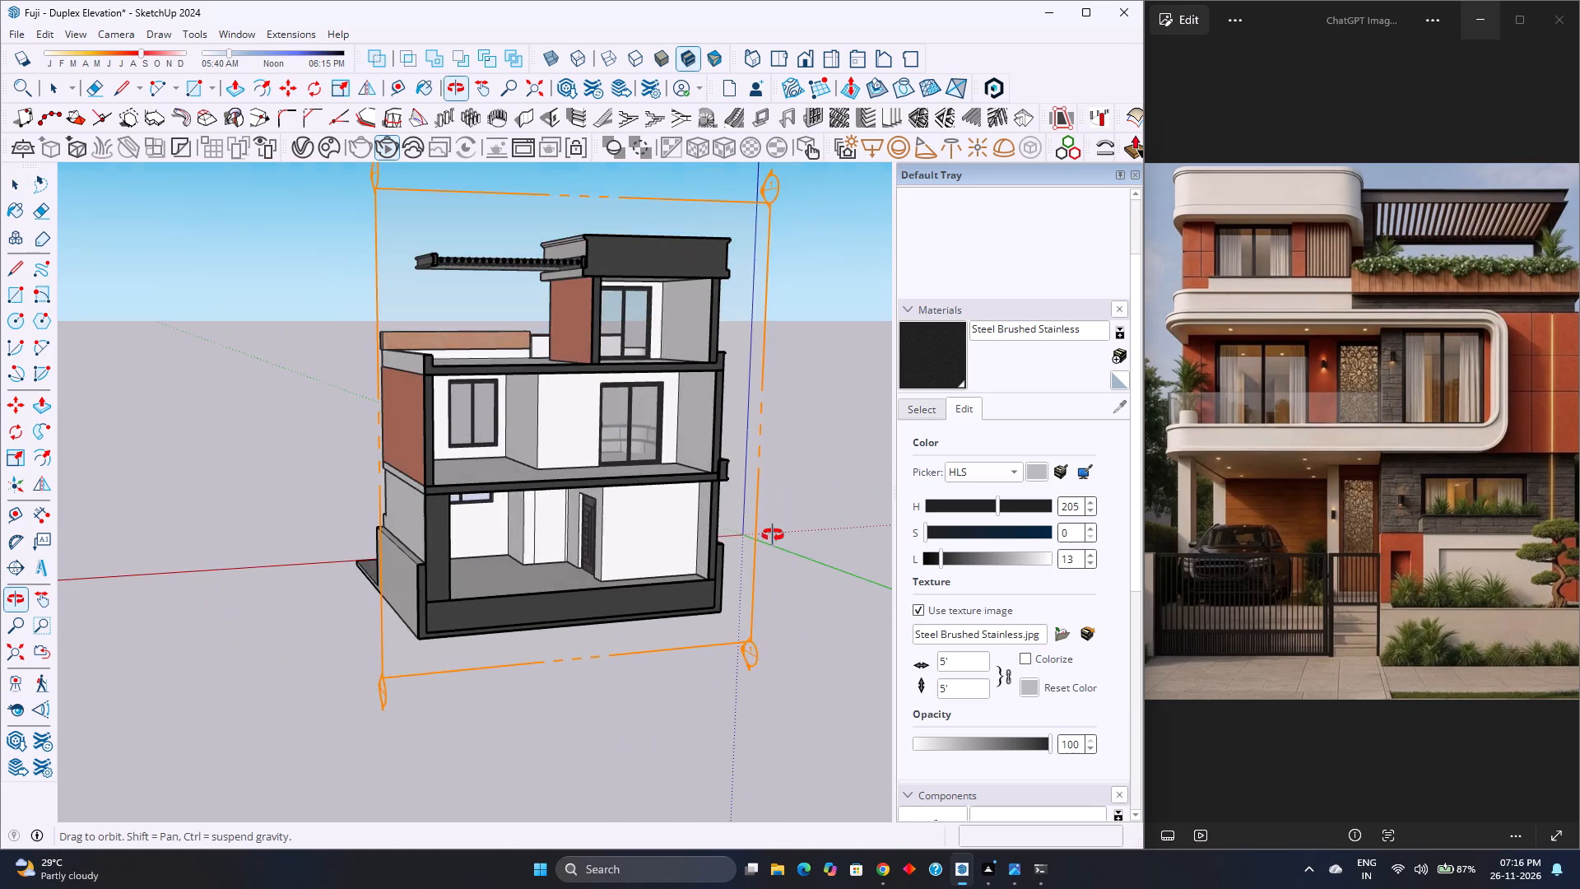
{"action": "scroll", "coordinate": [616, 385], "scroll_direction": "up", "scroll_amount": 4}
{"action": "middle_click_drag", "start_coordinate": [602, 431], "coordinate": [487, 408]}
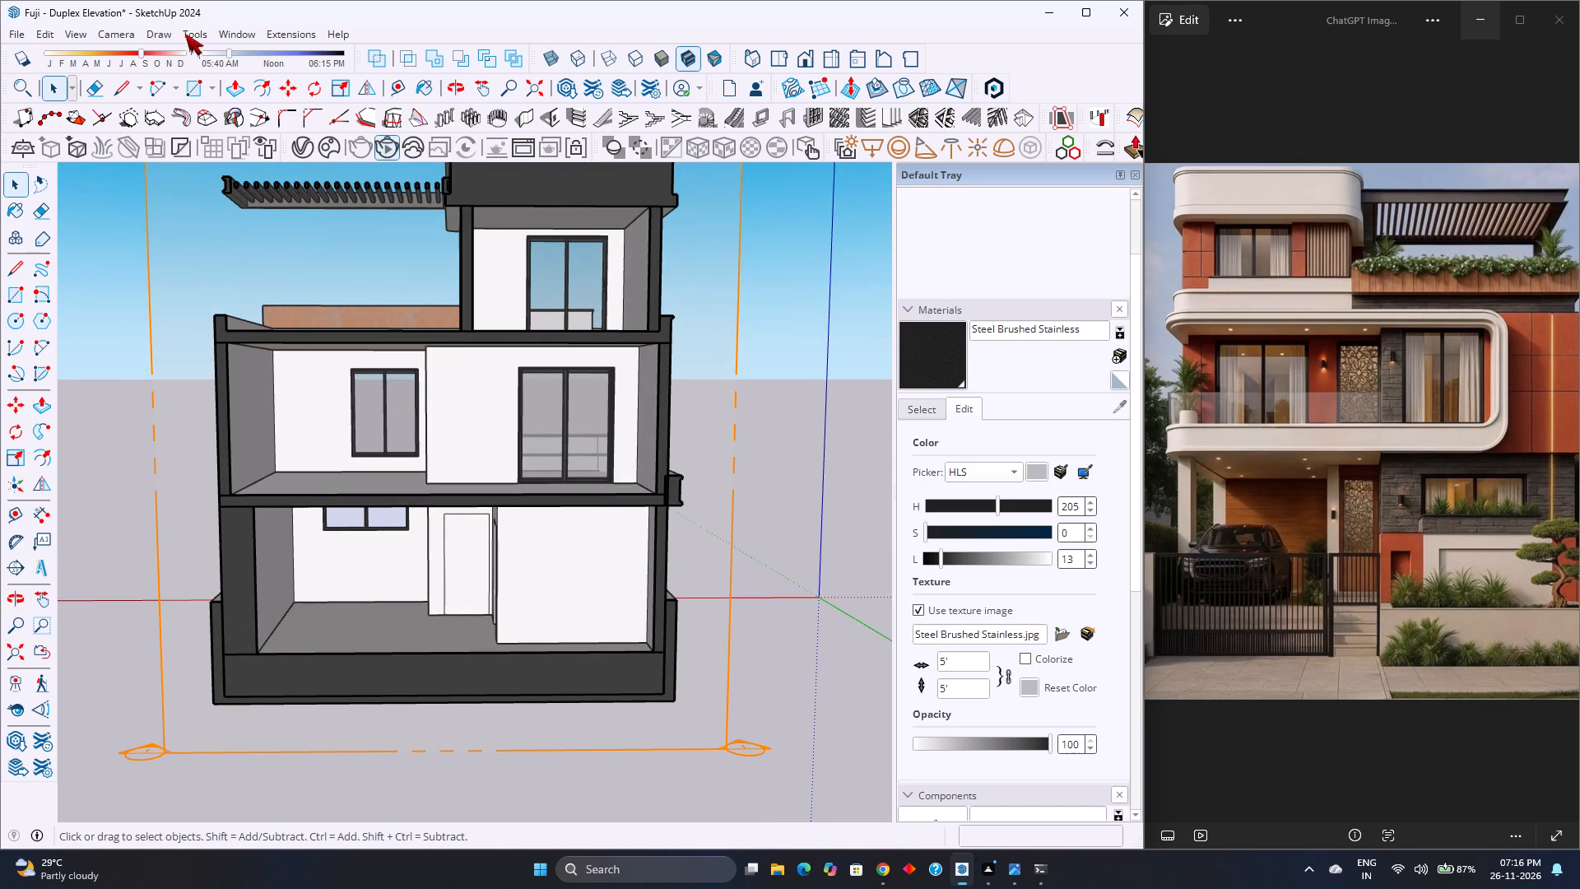
{"action": "left_click", "coordinate": [229, 38]}
{"action": "left_click", "coordinate": [286, 170]}
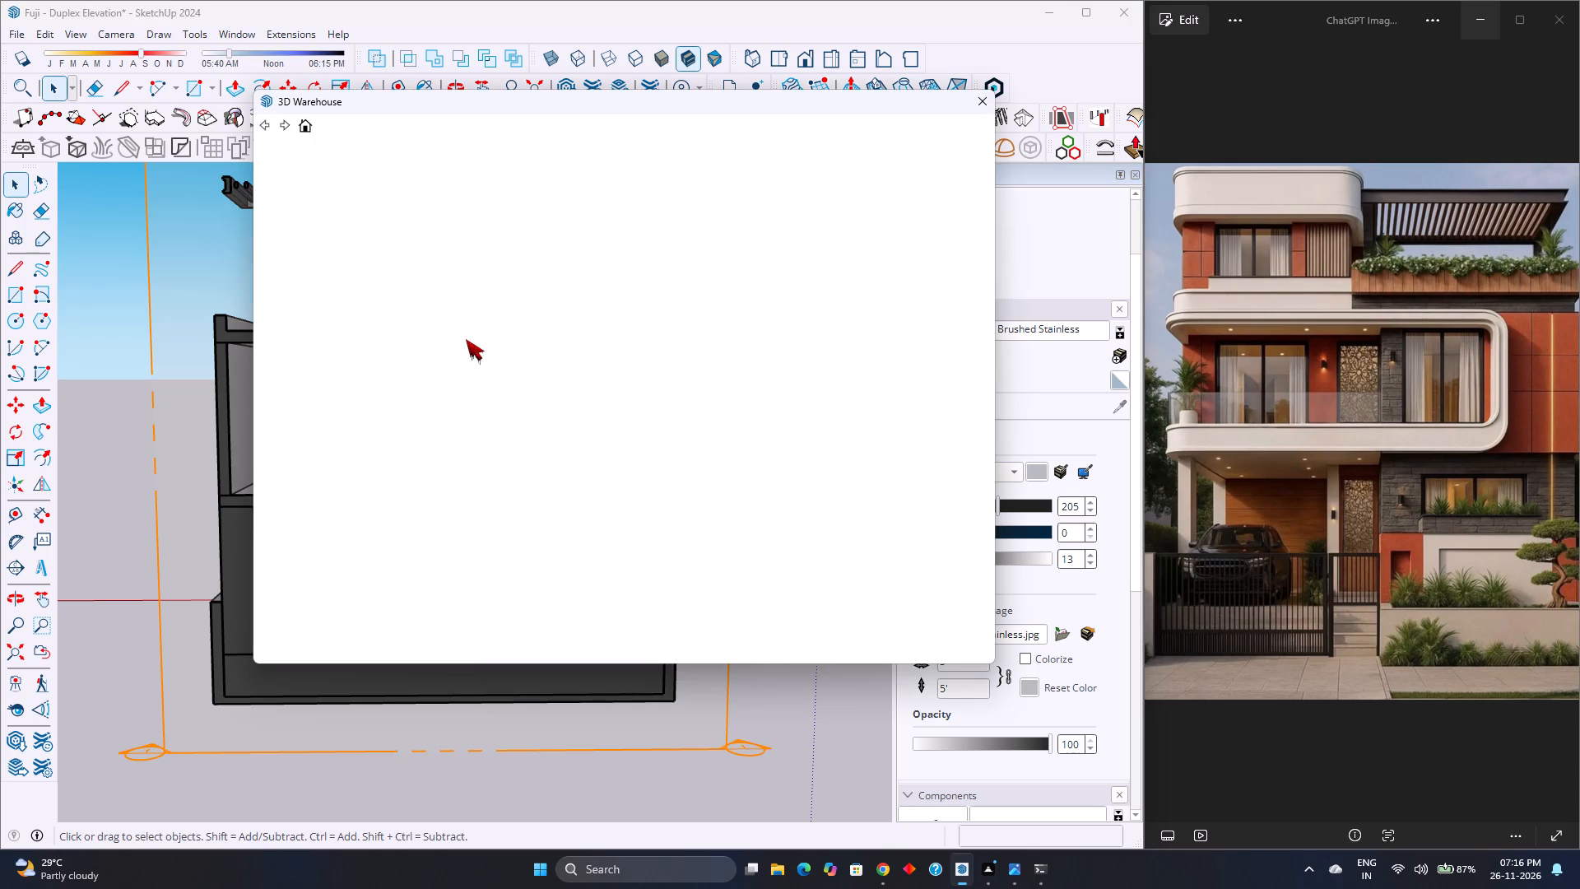
{"action": "scroll", "coordinate": [498, 316], "scroll_direction": "down", "scroll_amount": 5}
{"action": "scroll", "coordinate": [498, 315], "scroll_direction": "up", "scroll_amount": 3}
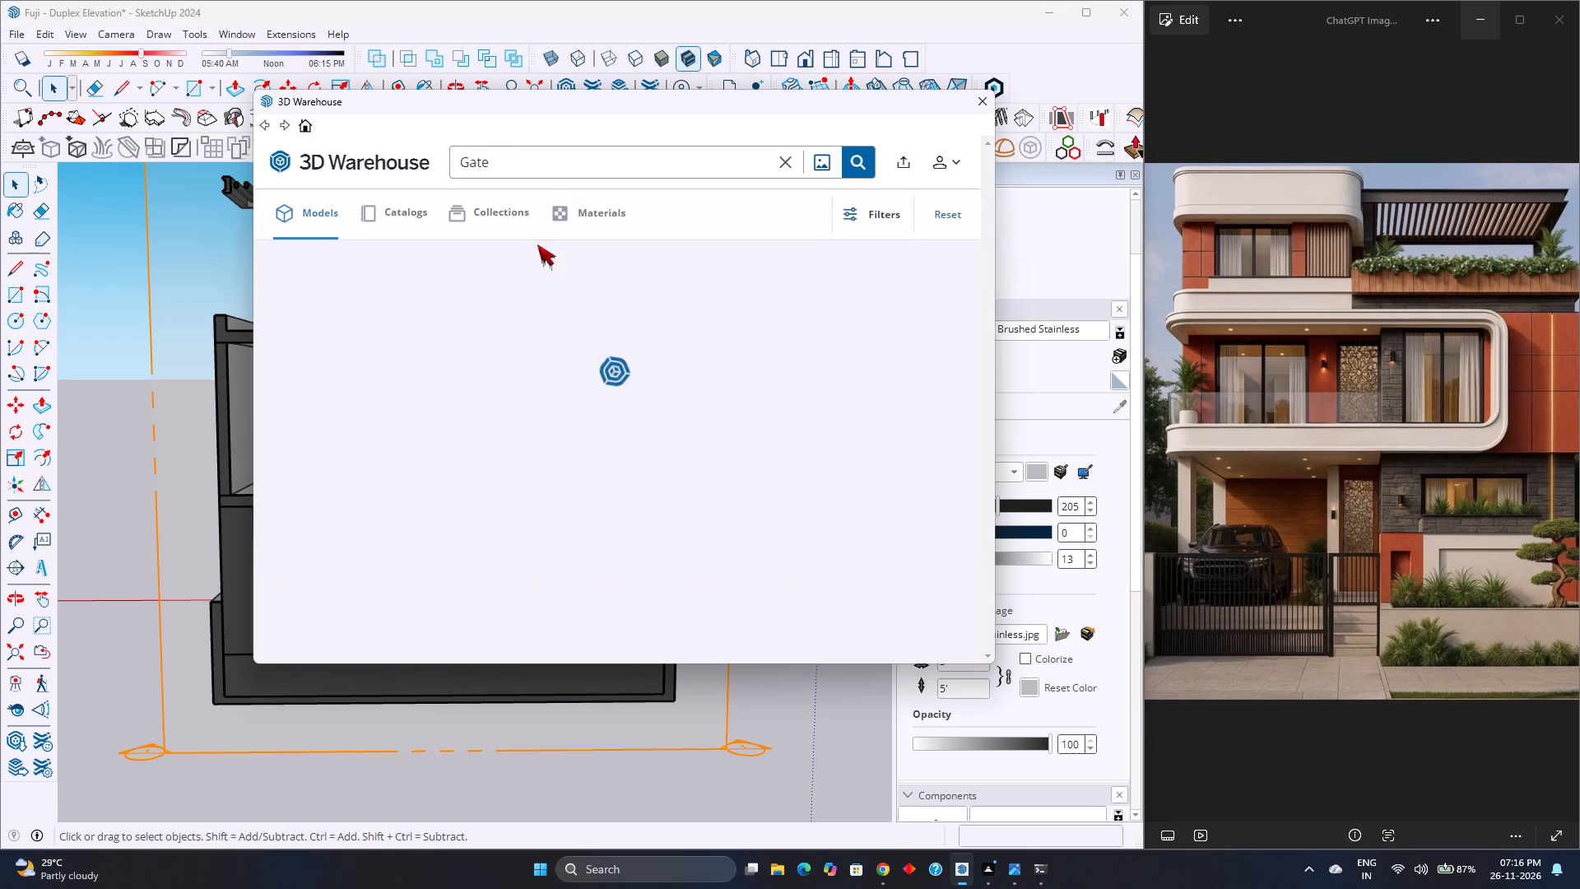
{"action": "left_click", "coordinate": [779, 156]}
{"action": "left_click", "coordinate": [757, 157]}
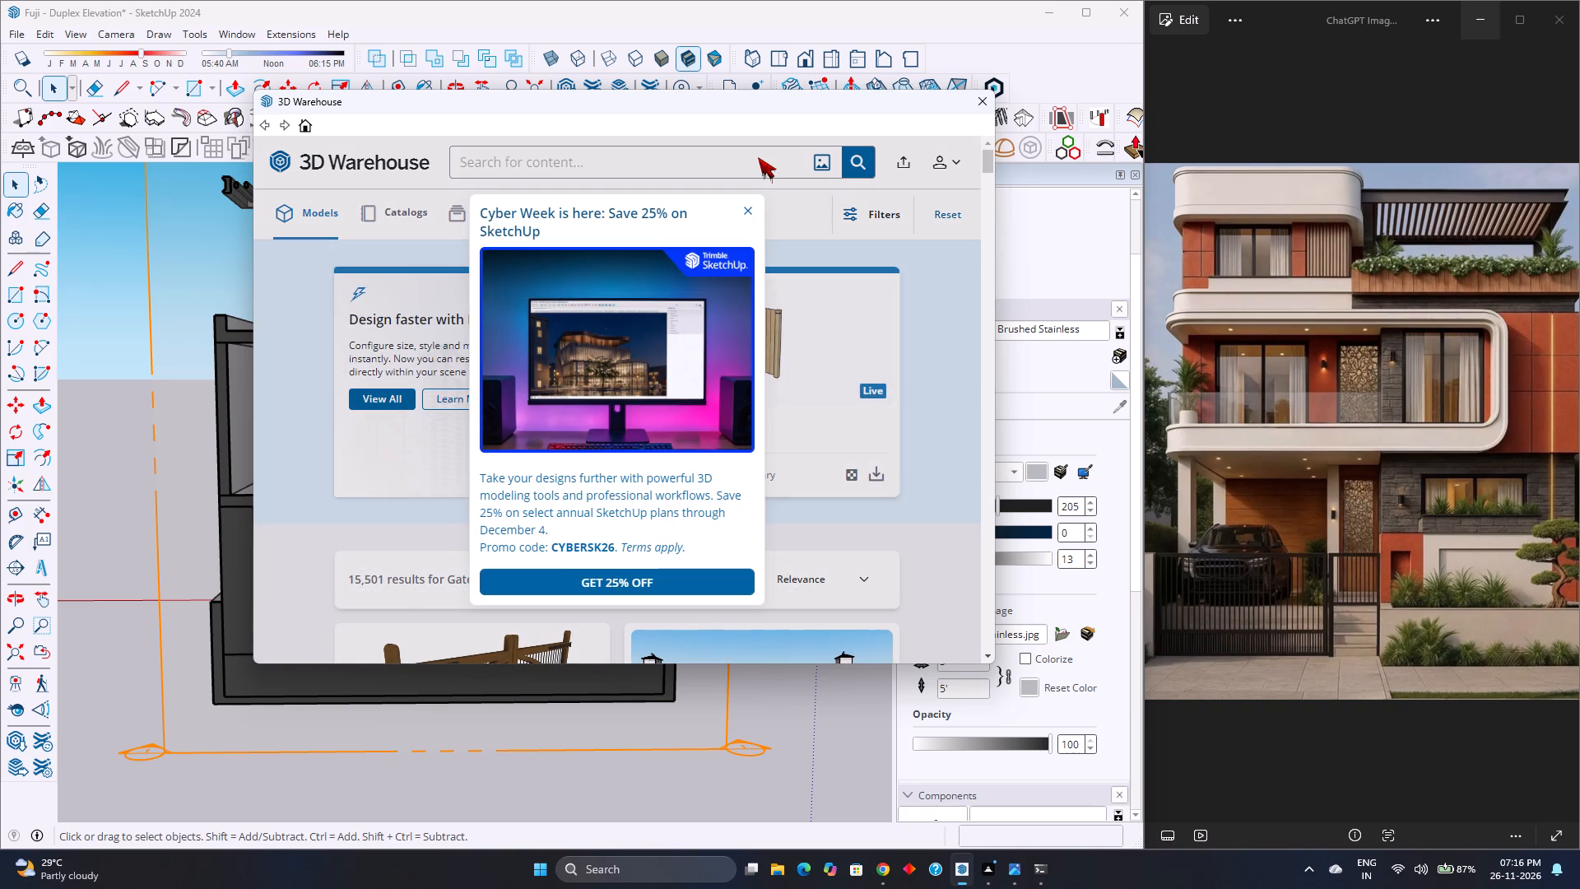
{"action": "key", "text": "shift+w"}
{"action": "middle_click_drag", "start_coordinate": [758, 169], "coordinate": [758, 468]}
{"action": "scroll", "coordinate": [759, 481], "scroll_direction": "down", "scroll_amount": 1}
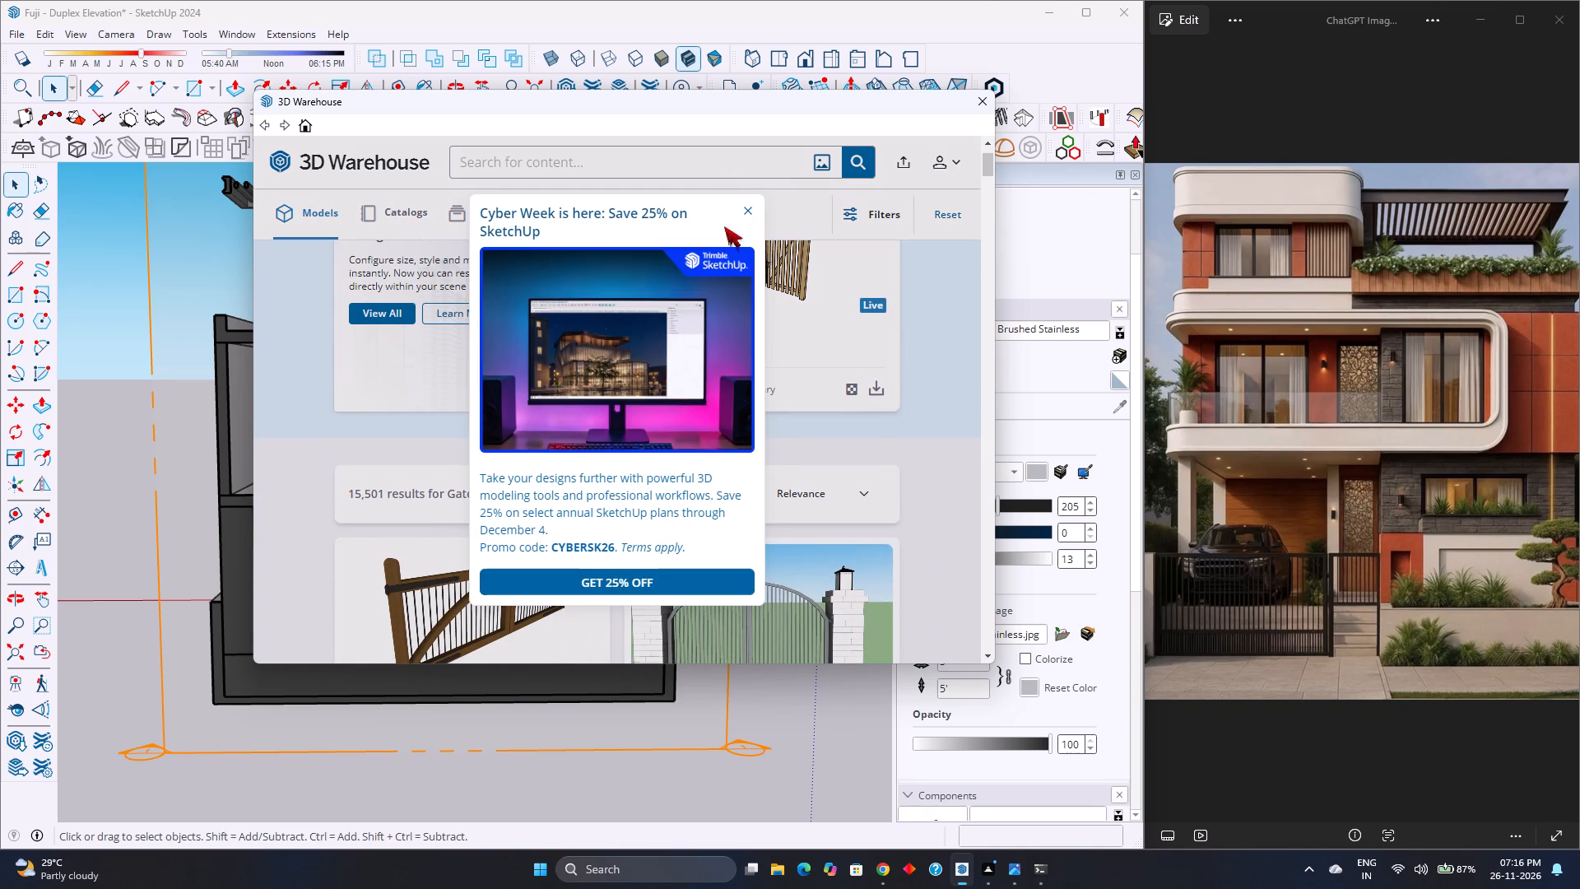
{"action": "left_click", "coordinate": [746, 212]}
{"action": "left_click", "coordinate": [736, 165]}
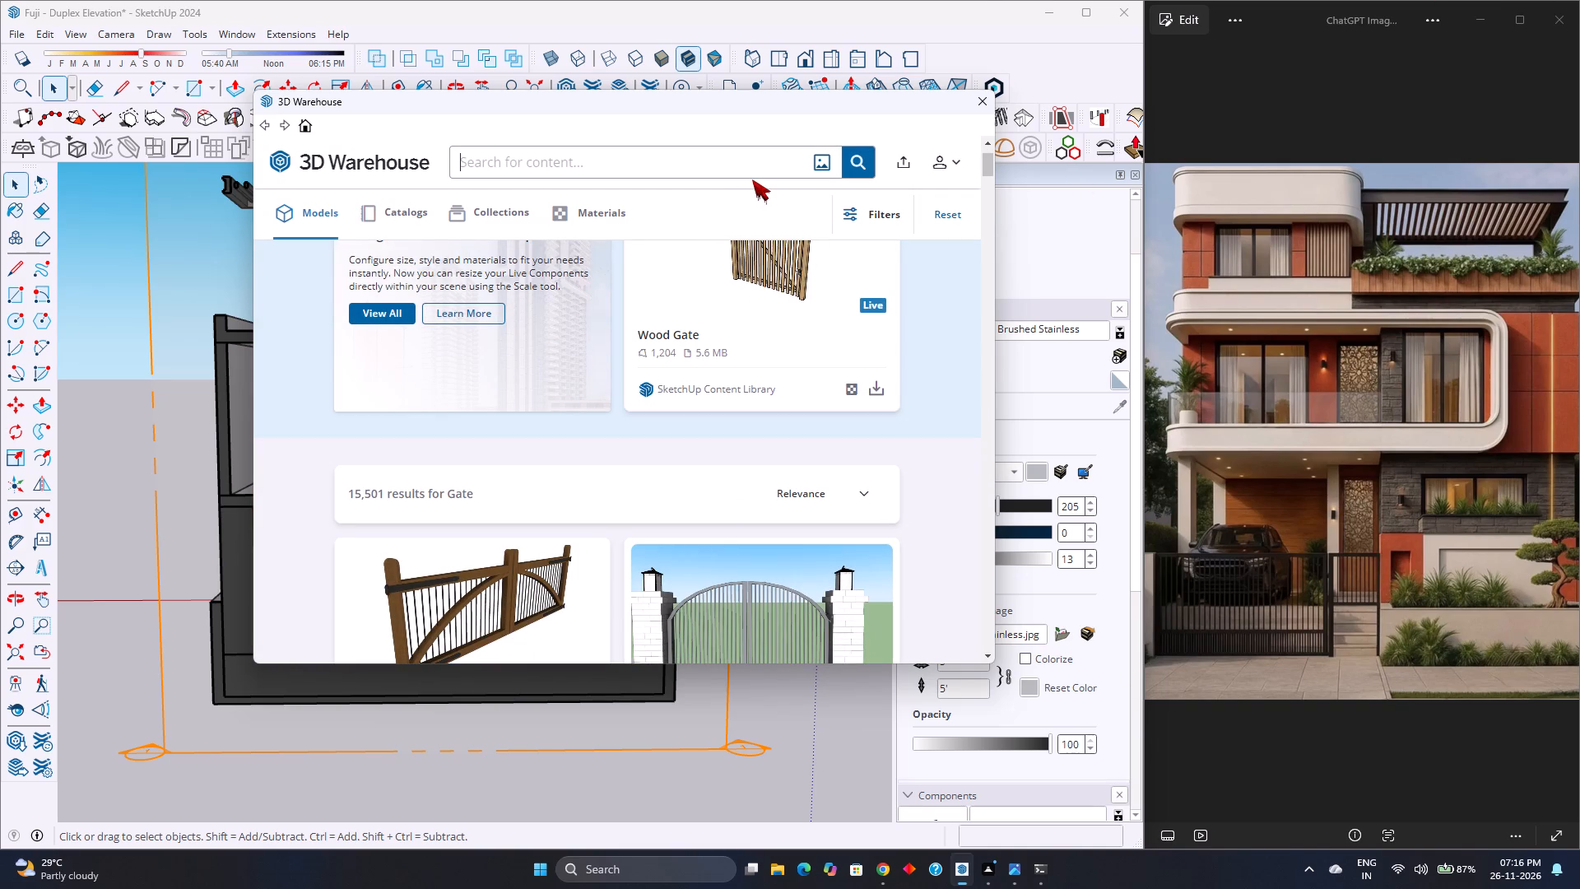
{"action": "type", "text": "Curtains"}
{"action": "key", "text": "Return"}
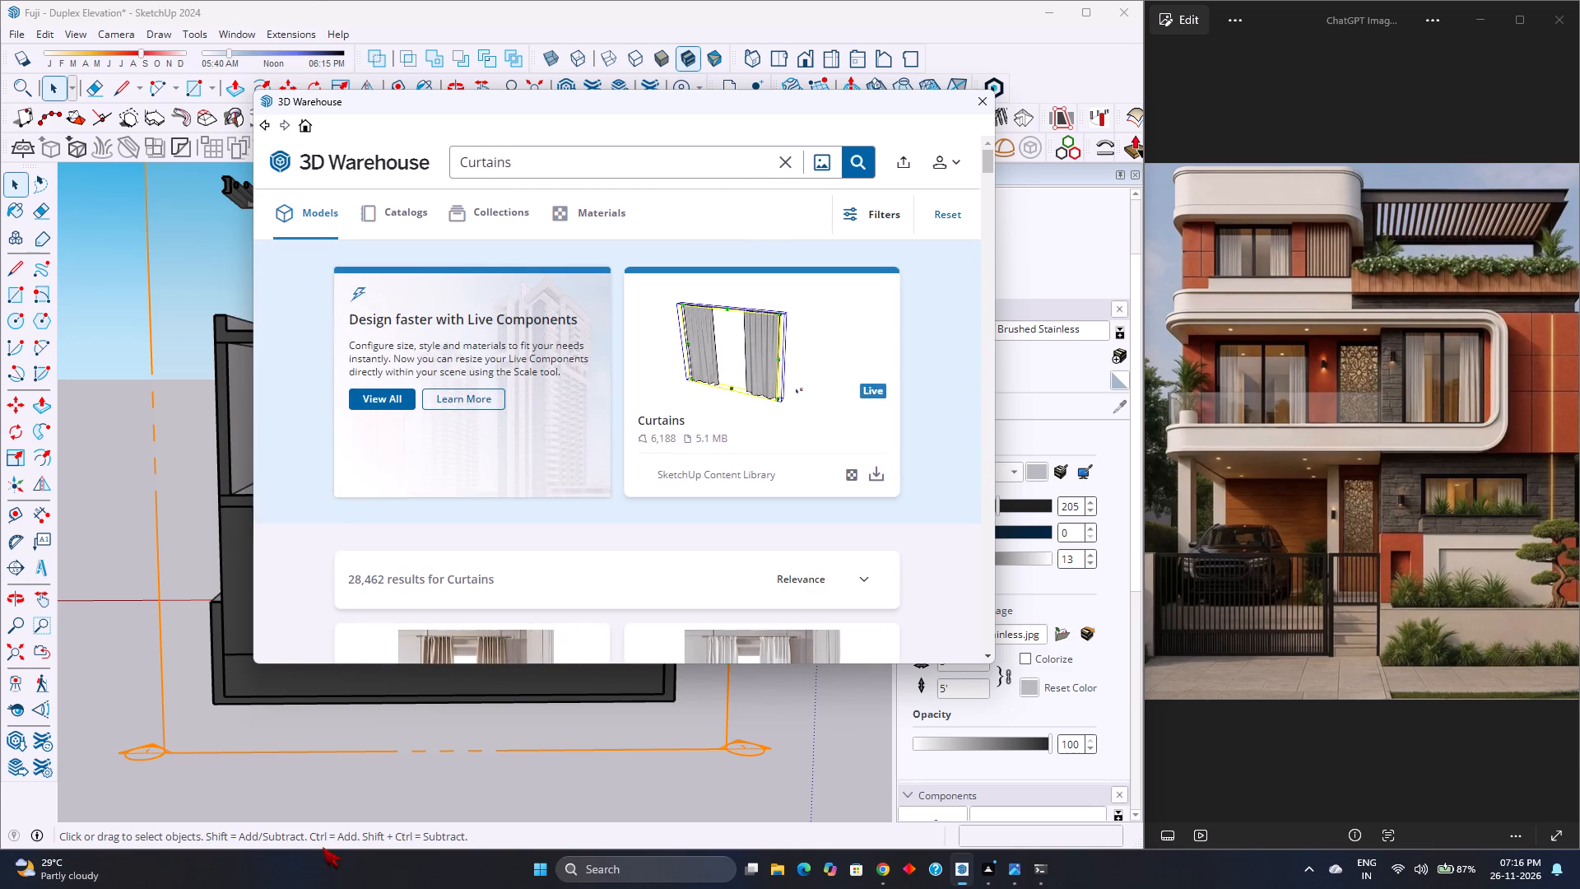
Browse the 3D Warehouse curtain models for a pair that suits the duplex's front windows as in the reference image.
{"action": "scroll", "coordinate": [506, 536], "scroll_direction": "down", "scroll_amount": 4}
{"action": "scroll", "coordinate": [650, 393], "scroll_direction": "down", "scroll_amount": 7}
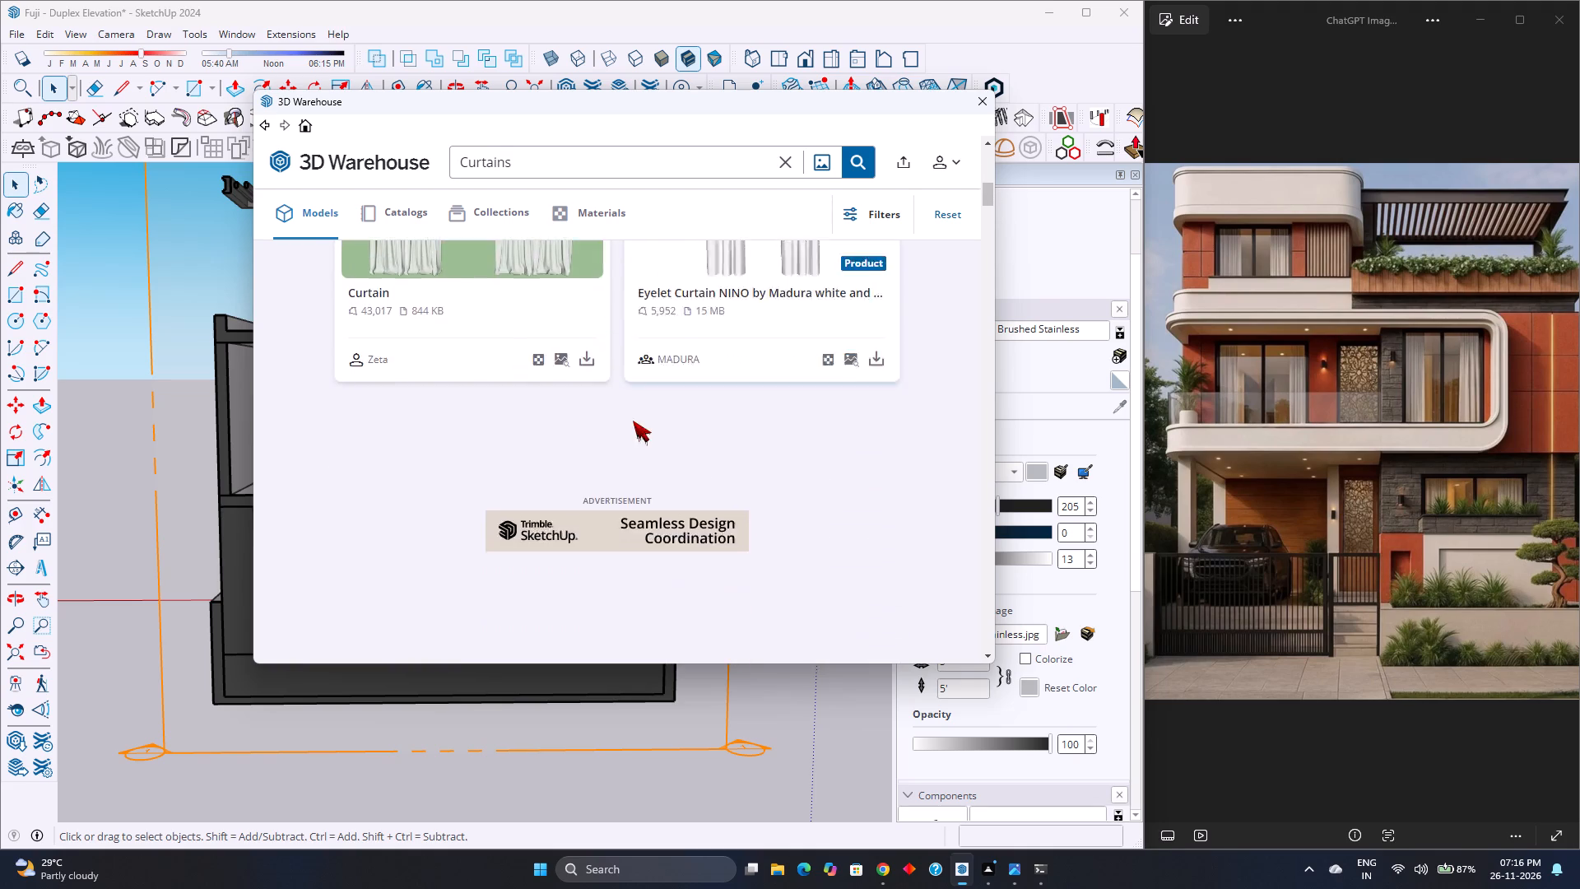
{"action": "scroll", "coordinate": [633, 421], "scroll_direction": "down", "scroll_amount": 12}
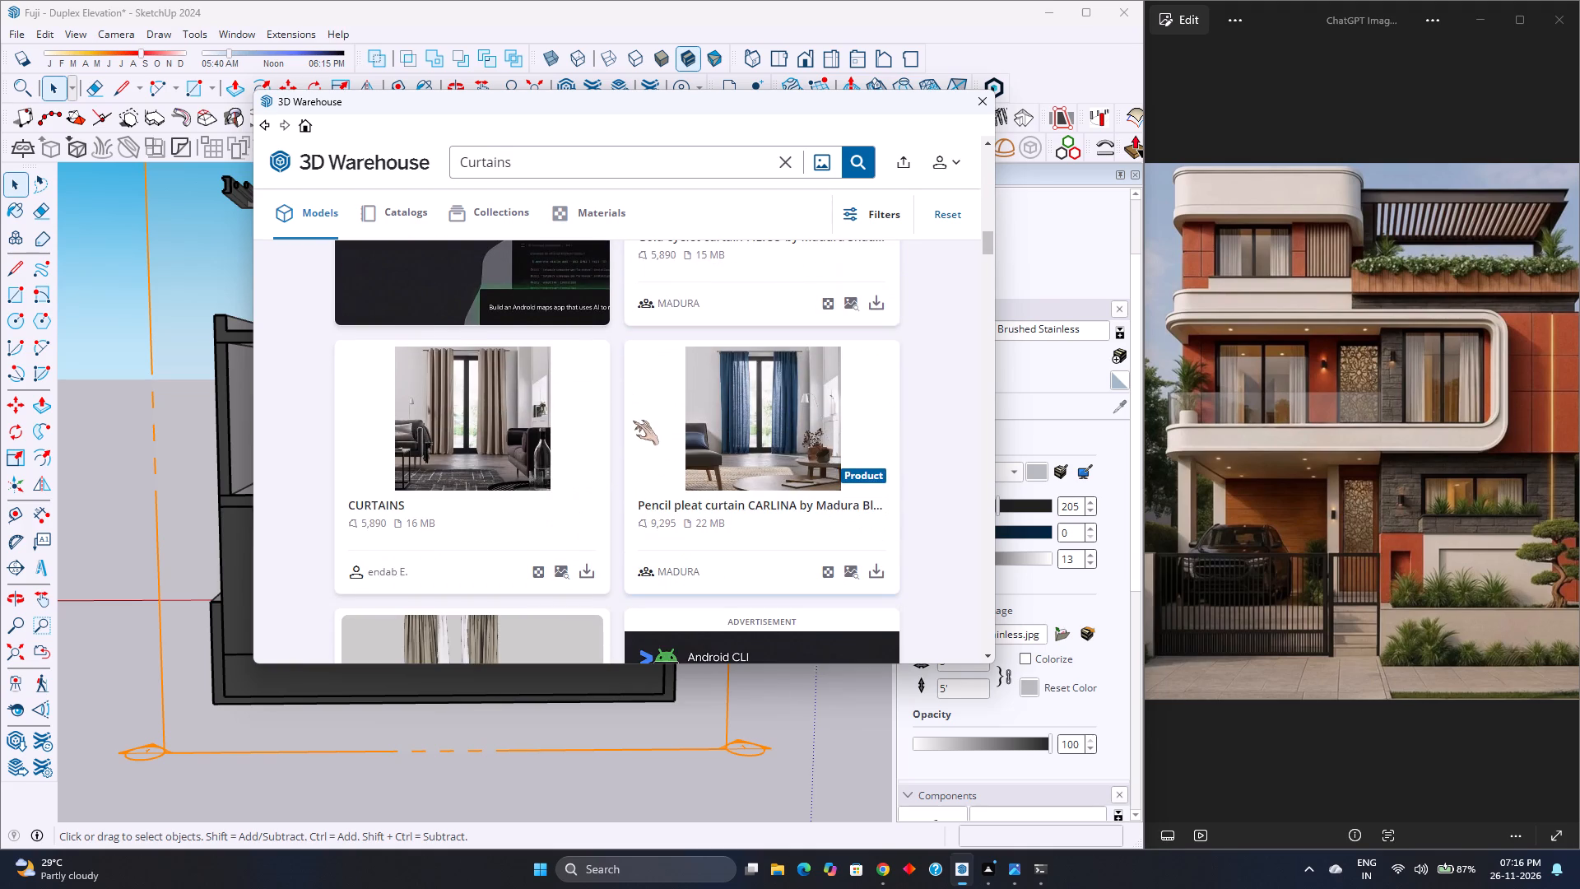
{"action": "scroll", "coordinate": [633, 421], "scroll_direction": "down", "scroll_amount": 18}
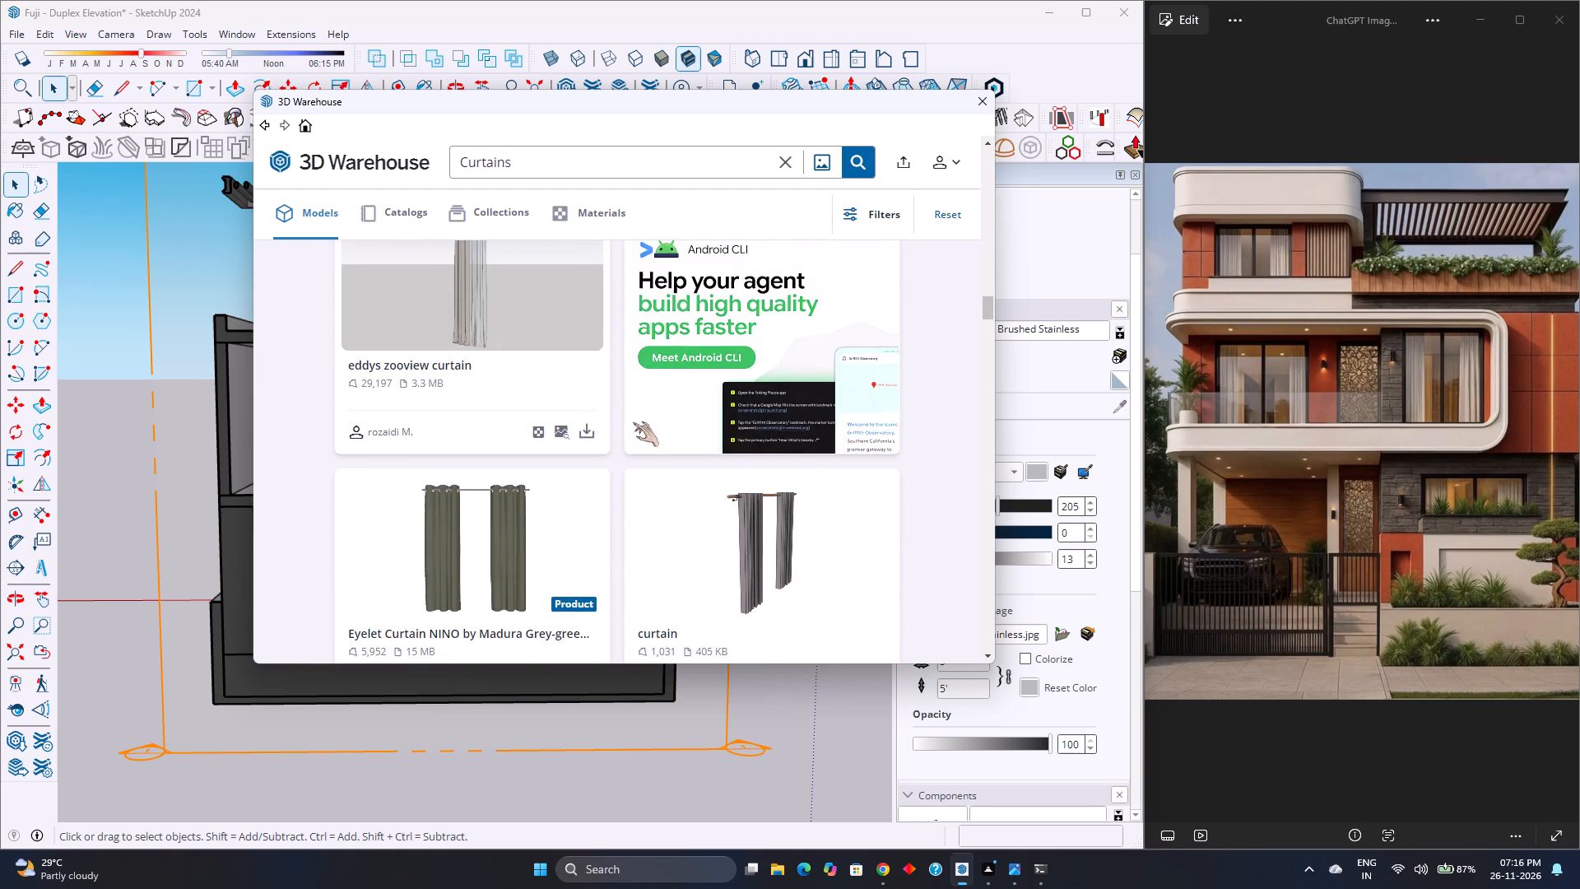
{"action": "scroll", "coordinate": [633, 422], "scroll_direction": "down", "scroll_amount": 10}
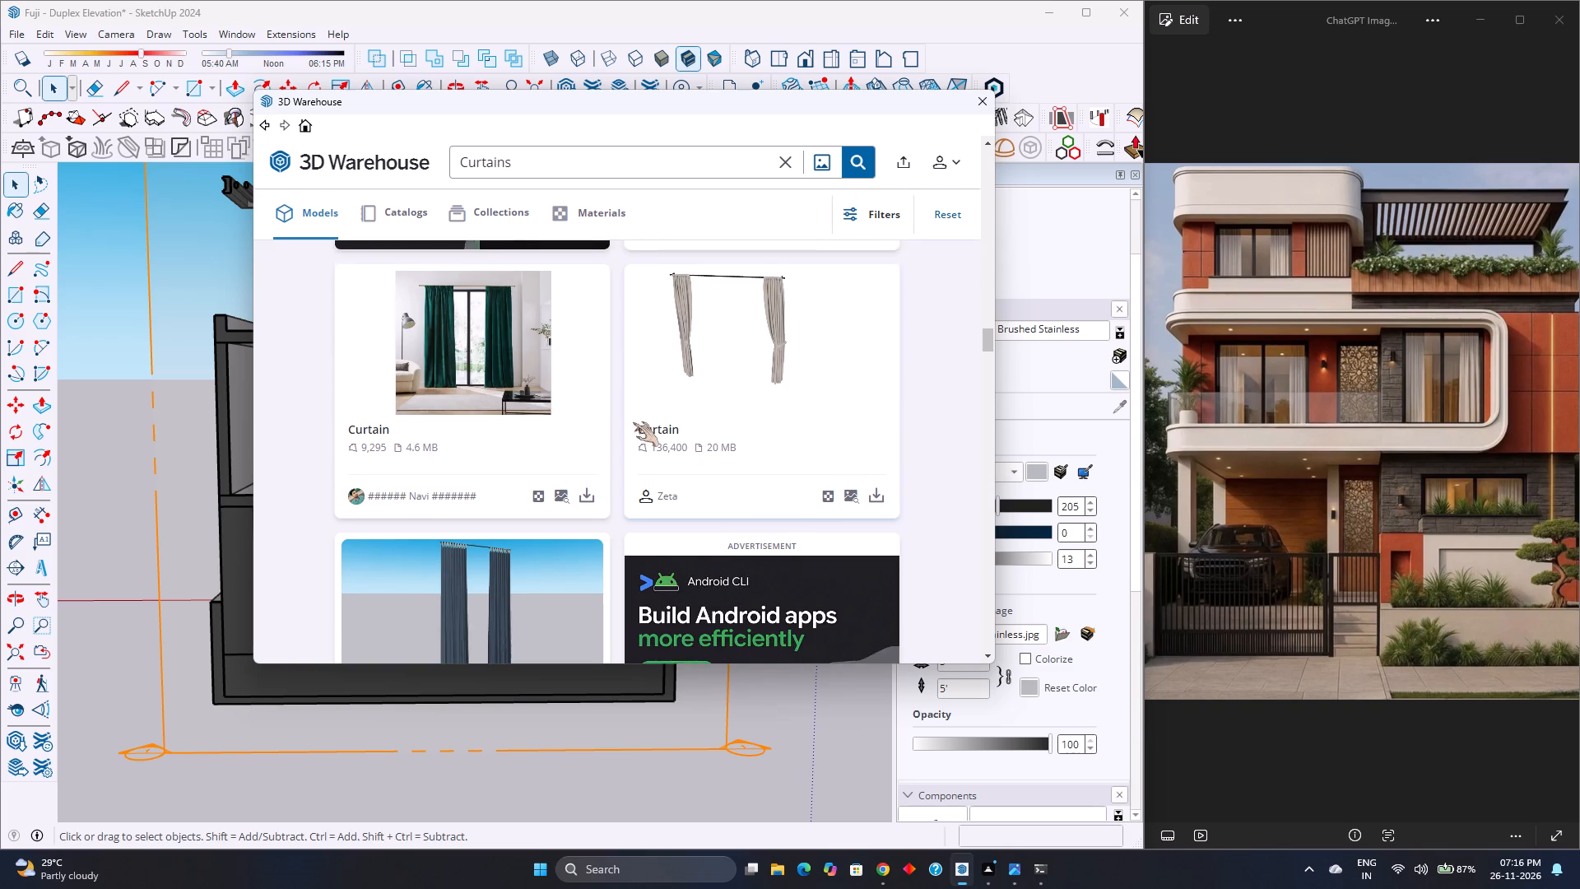
{"action": "scroll", "coordinate": [633, 422], "scroll_direction": "down", "scroll_amount": 11}
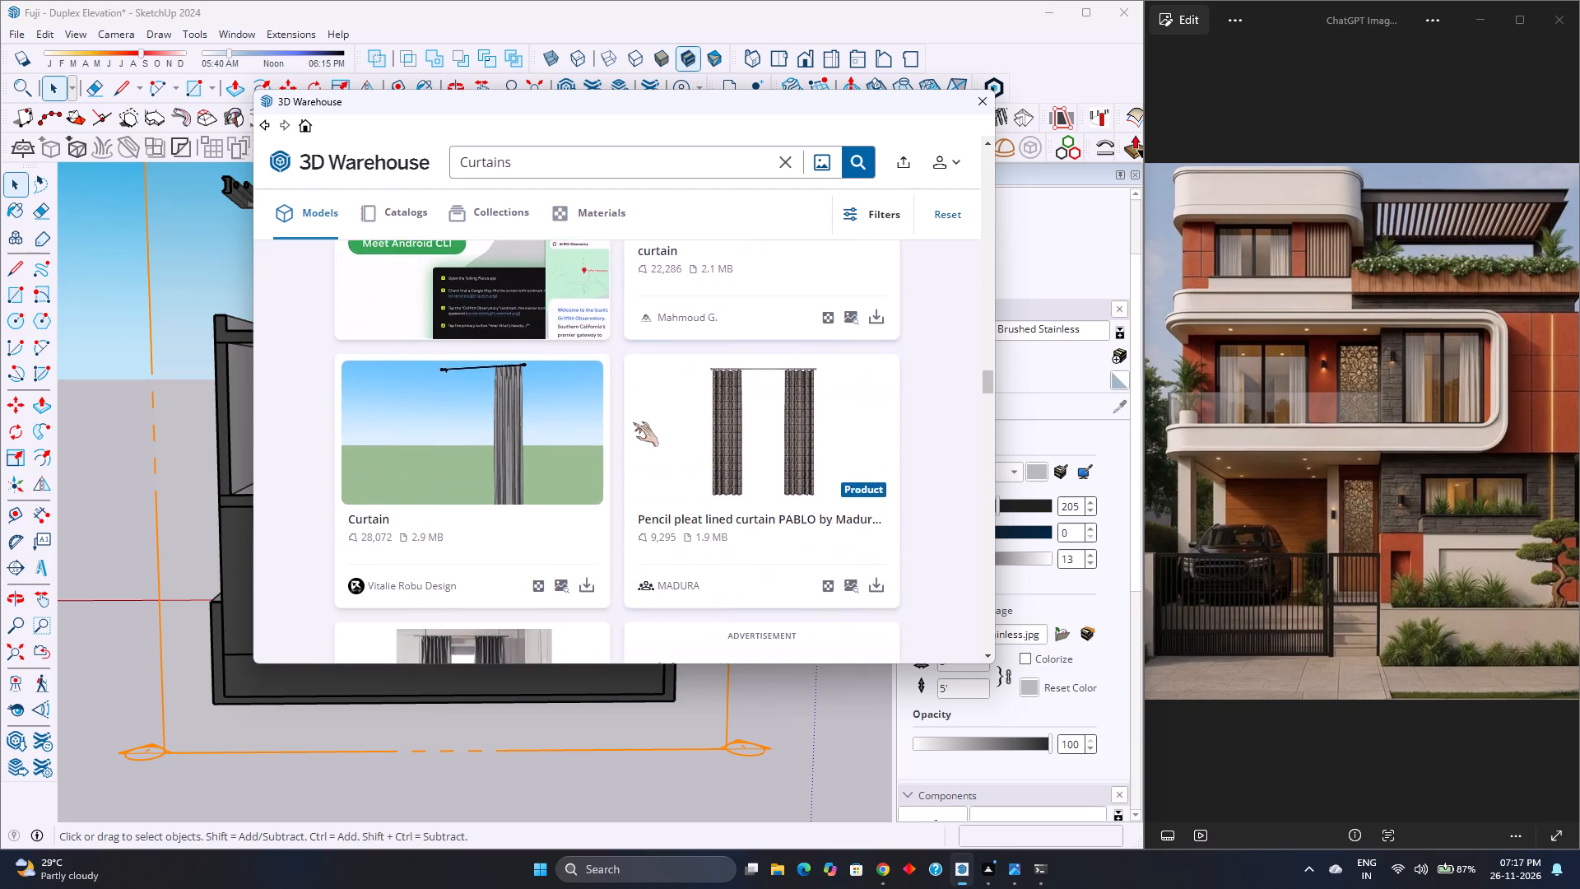
{"action": "scroll", "coordinate": [633, 422], "scroll_direction": "down", "scroll_amount": 10}
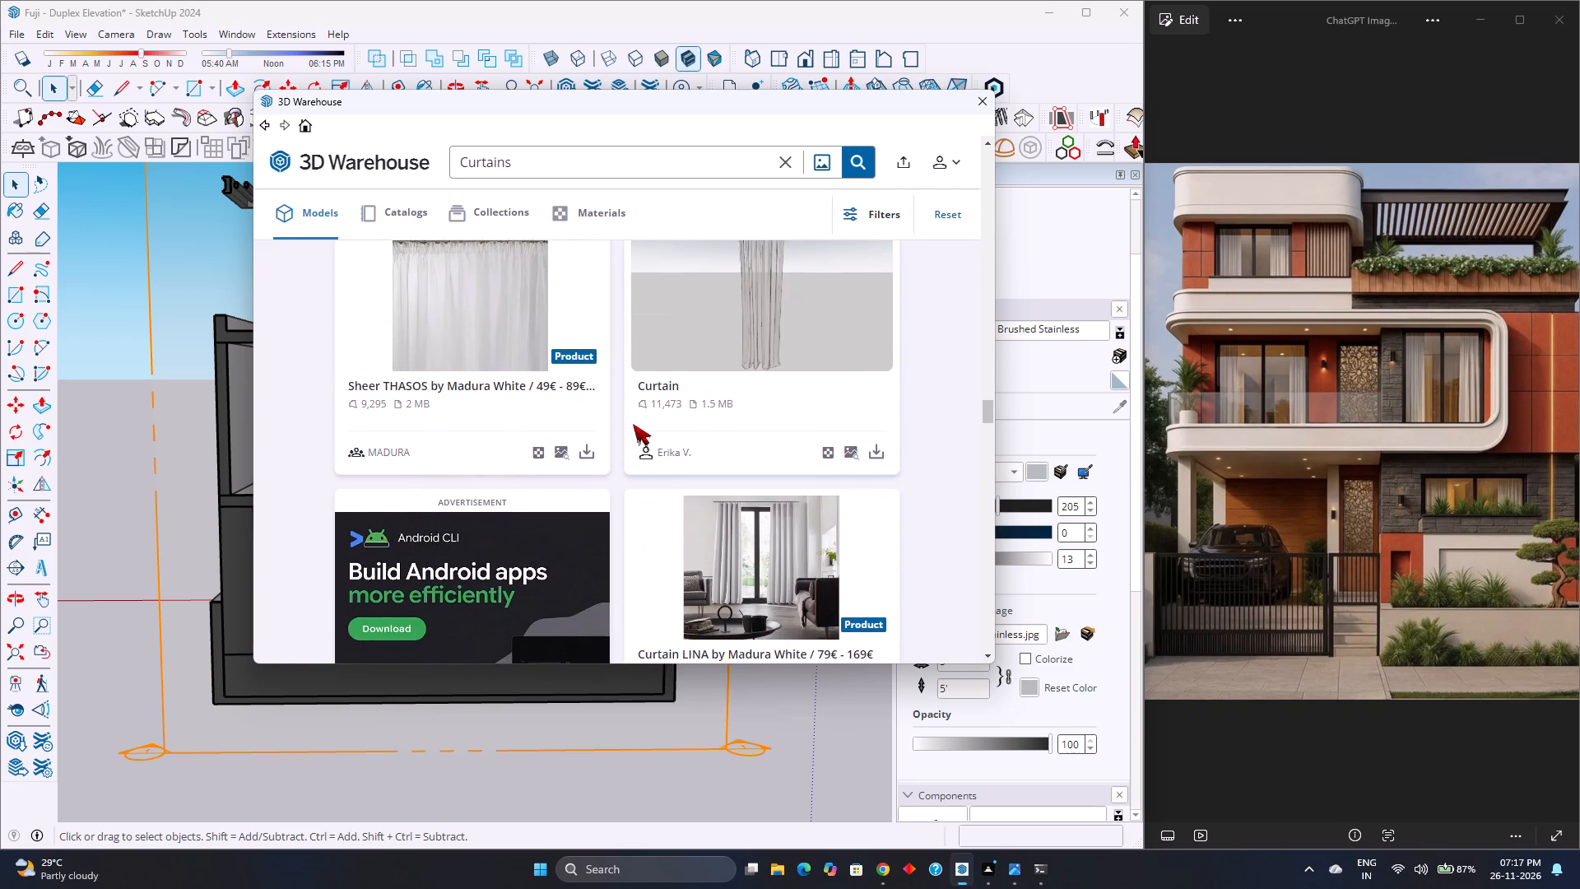
{"action": "scroll", "coordinate": [633, 424], "scroll_direction": "down", "scroll_amount": 10}
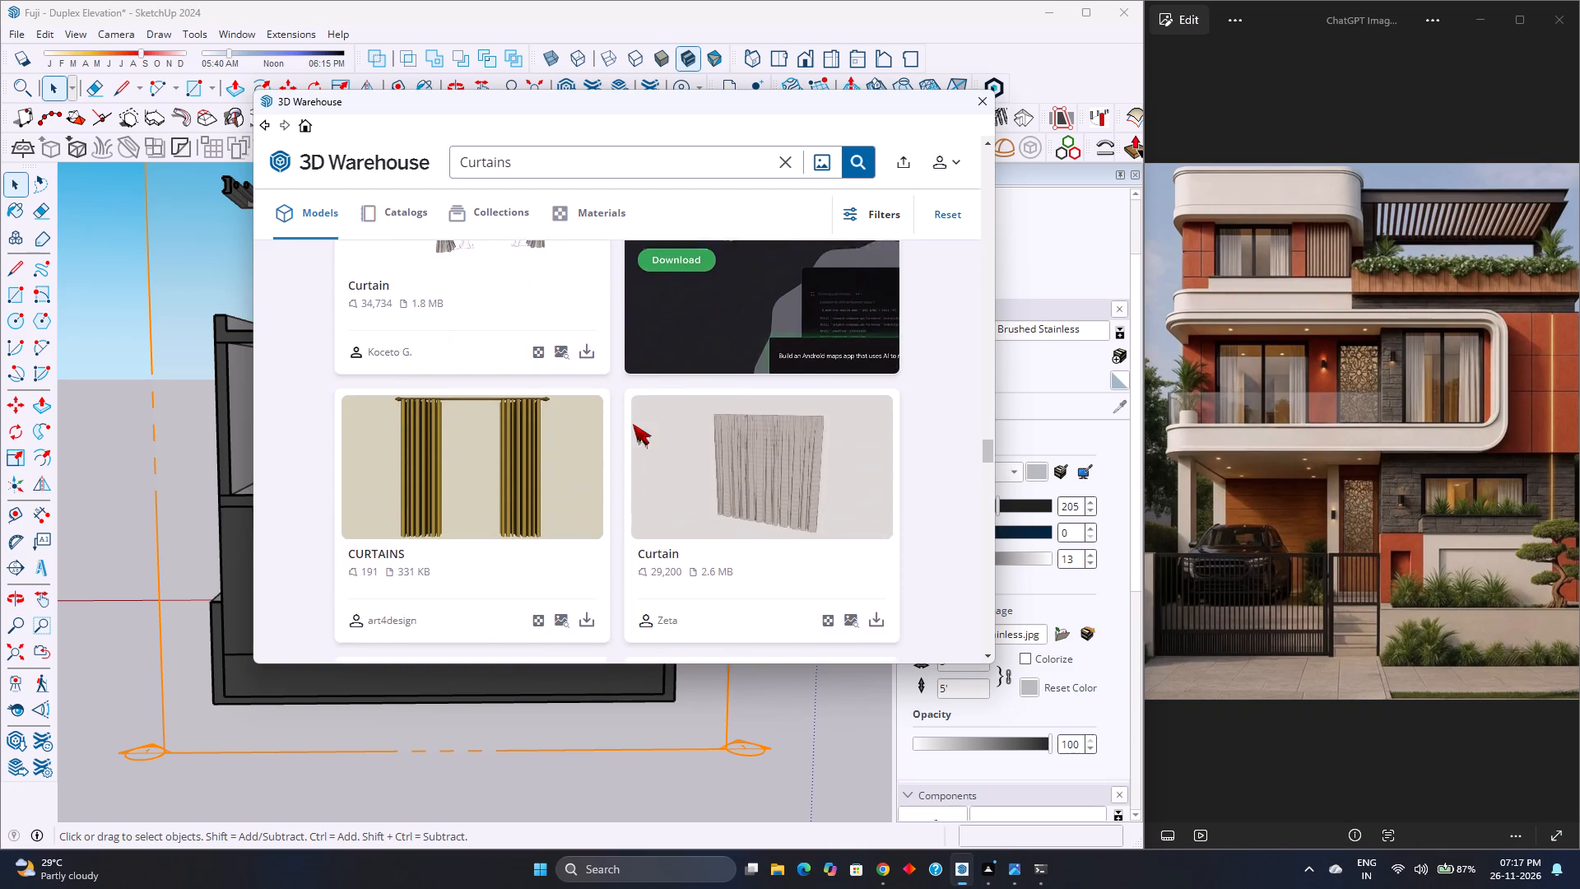
{"action": "scroll", "coordinate": [633, 424], "scroll_direction": "down", "scroll_amount": 12}
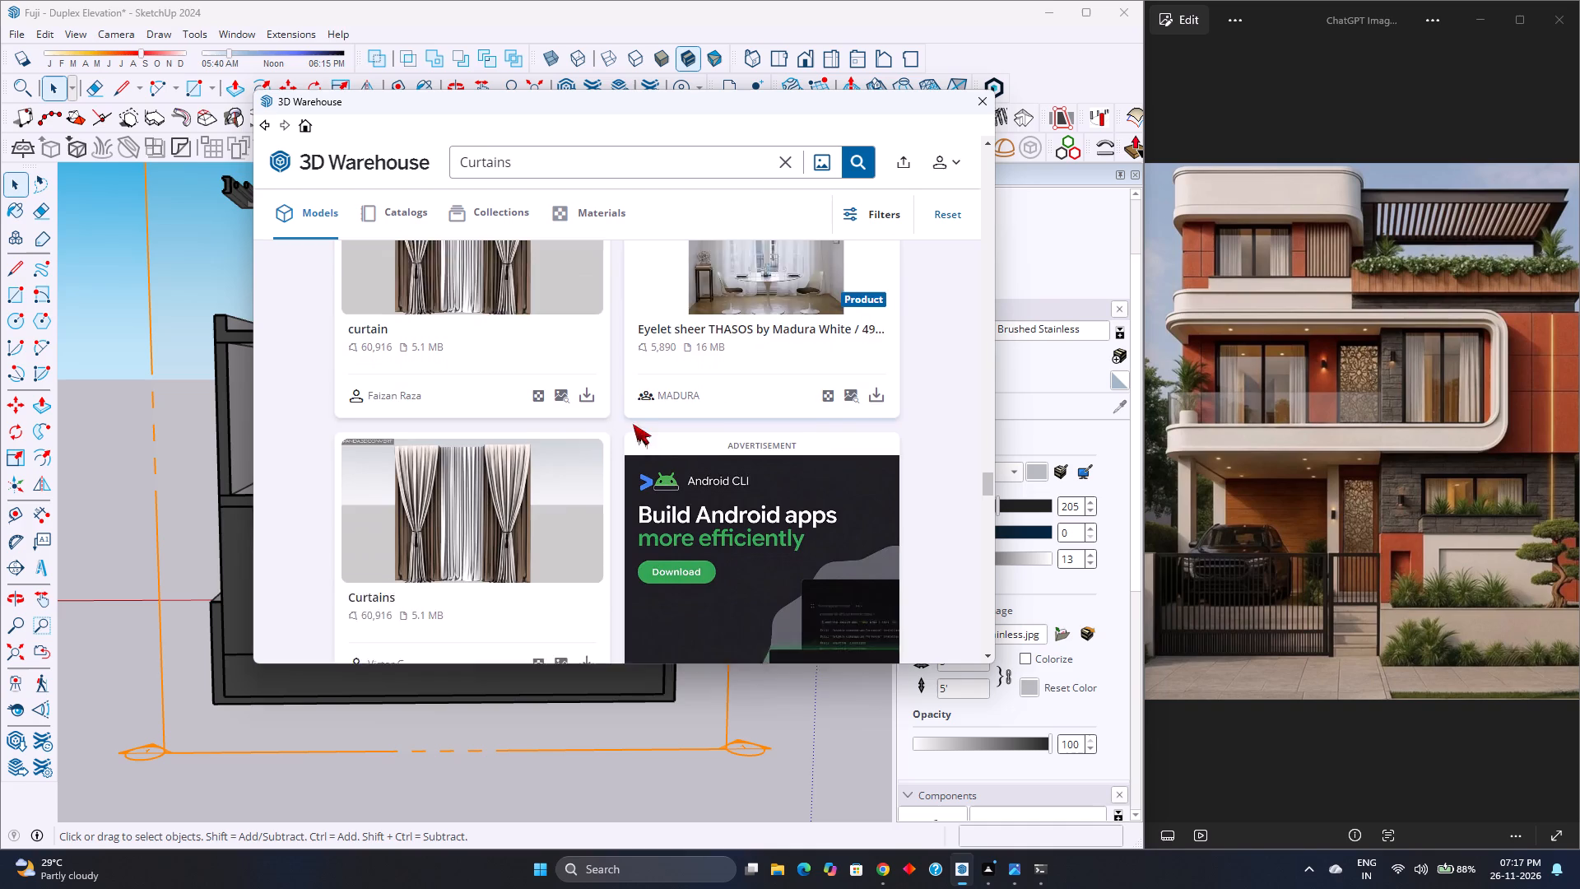
{"action": "scroll", "coordinate": [633, 424], "scroll_direction": "down", "scroll_amount": 7}
{"action": "scroll", "coordinate": [632, 431], "scroll_direction": "up", "scroll_amount": 2}
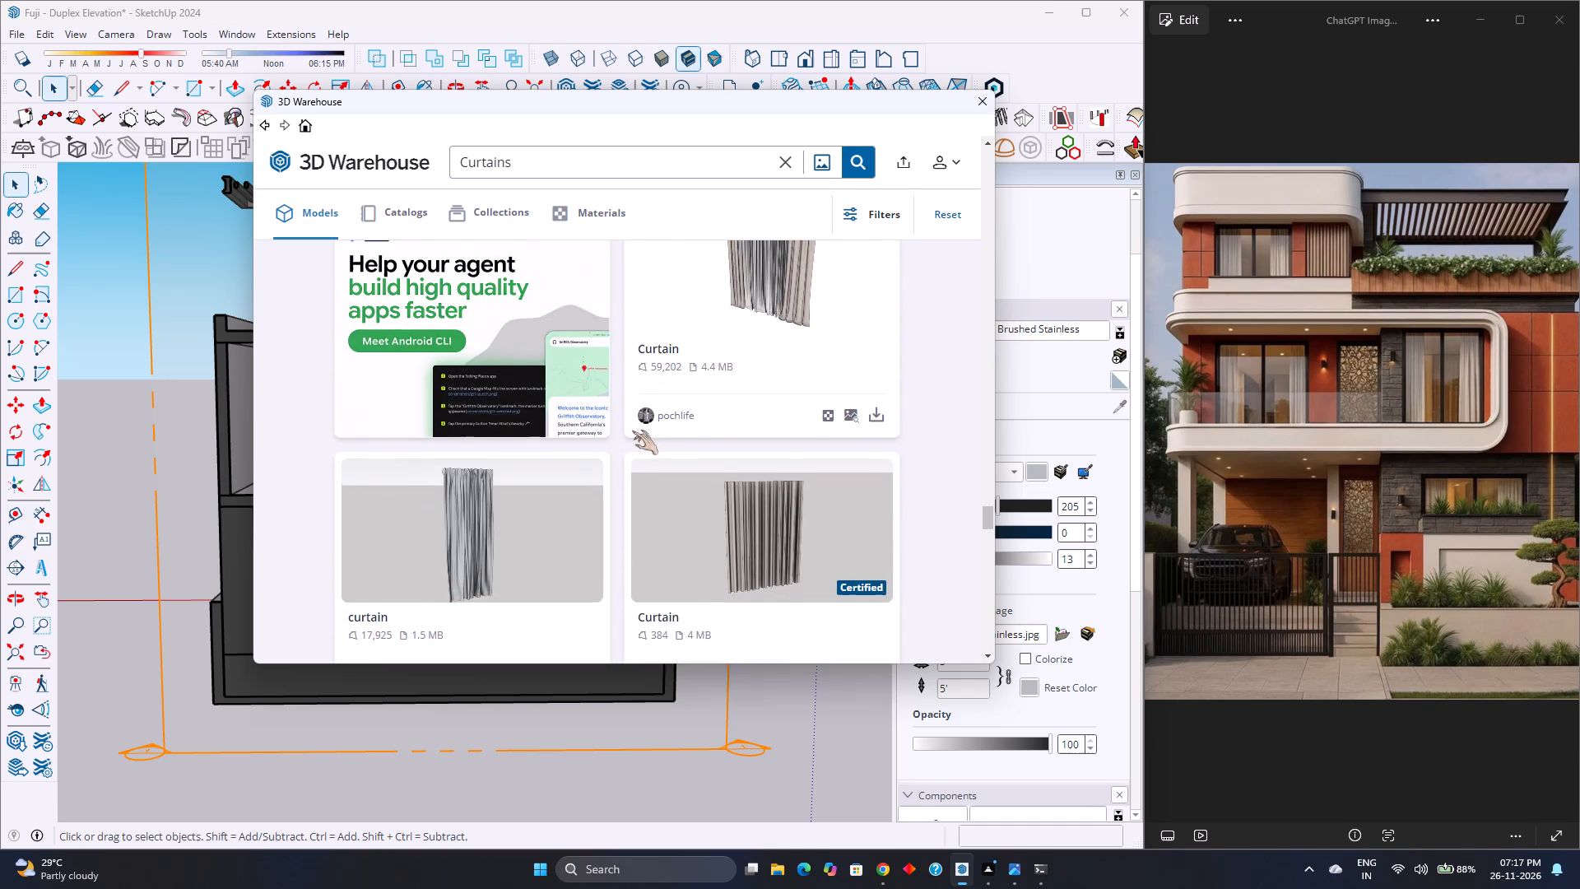
{"action": "scroll", "coordinate": [632, 431], "scroll_direction": "up", "scroll_amount": 1}
{"action": "scroll", "coordinate": [632, 431], "scroll_direction": "down", "scroll_amount": 9}
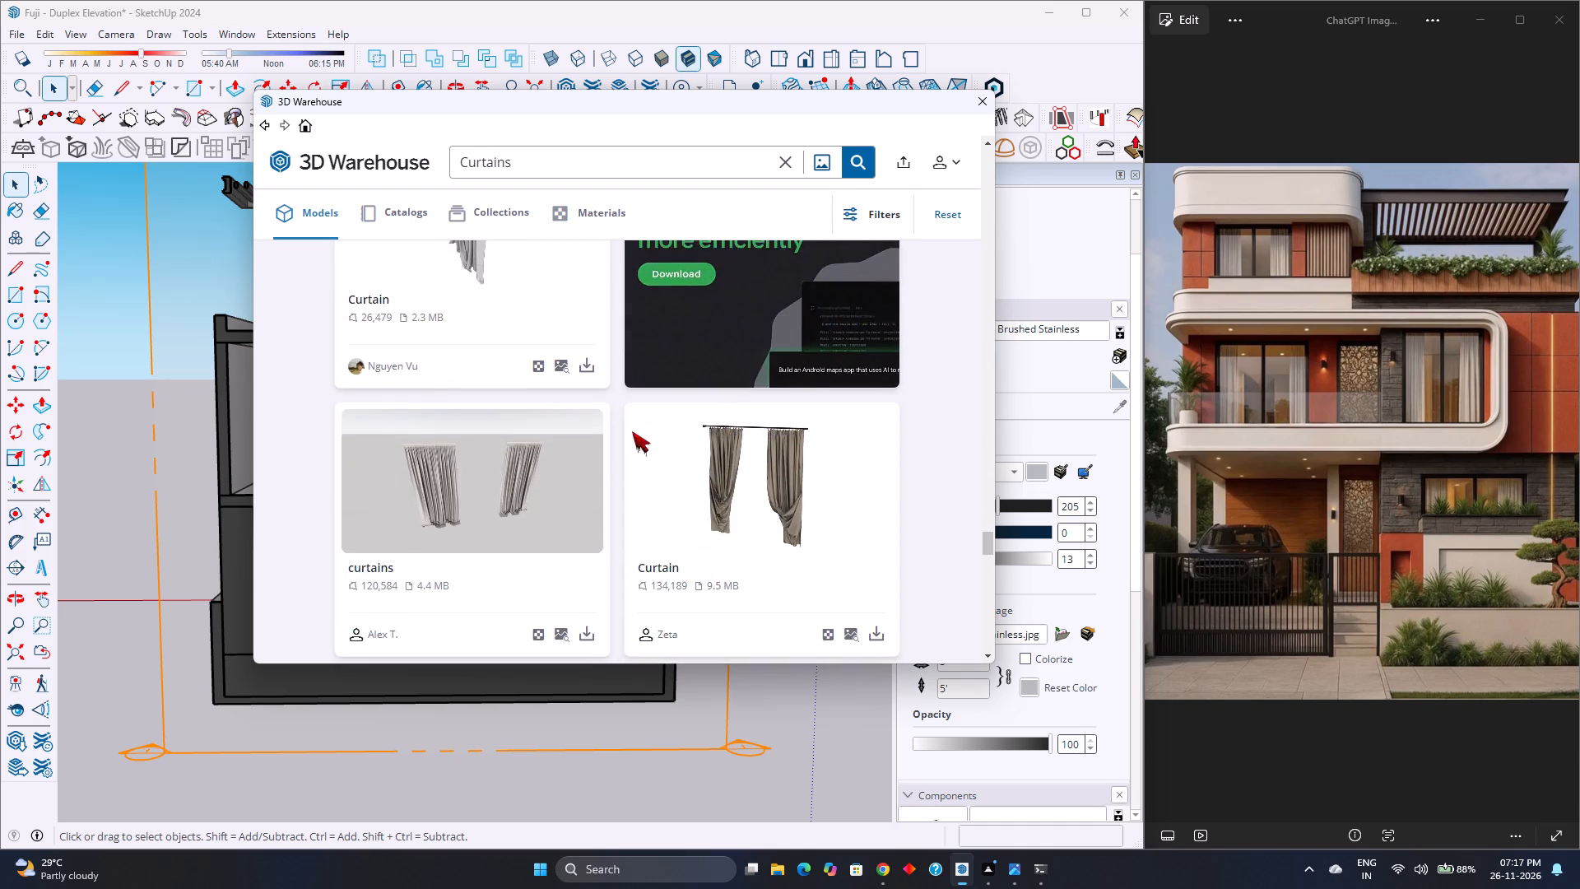
{"action": "scroll", "coordinate": [632, 431], "scroll_direction": "down", "scroll_amount": 12}
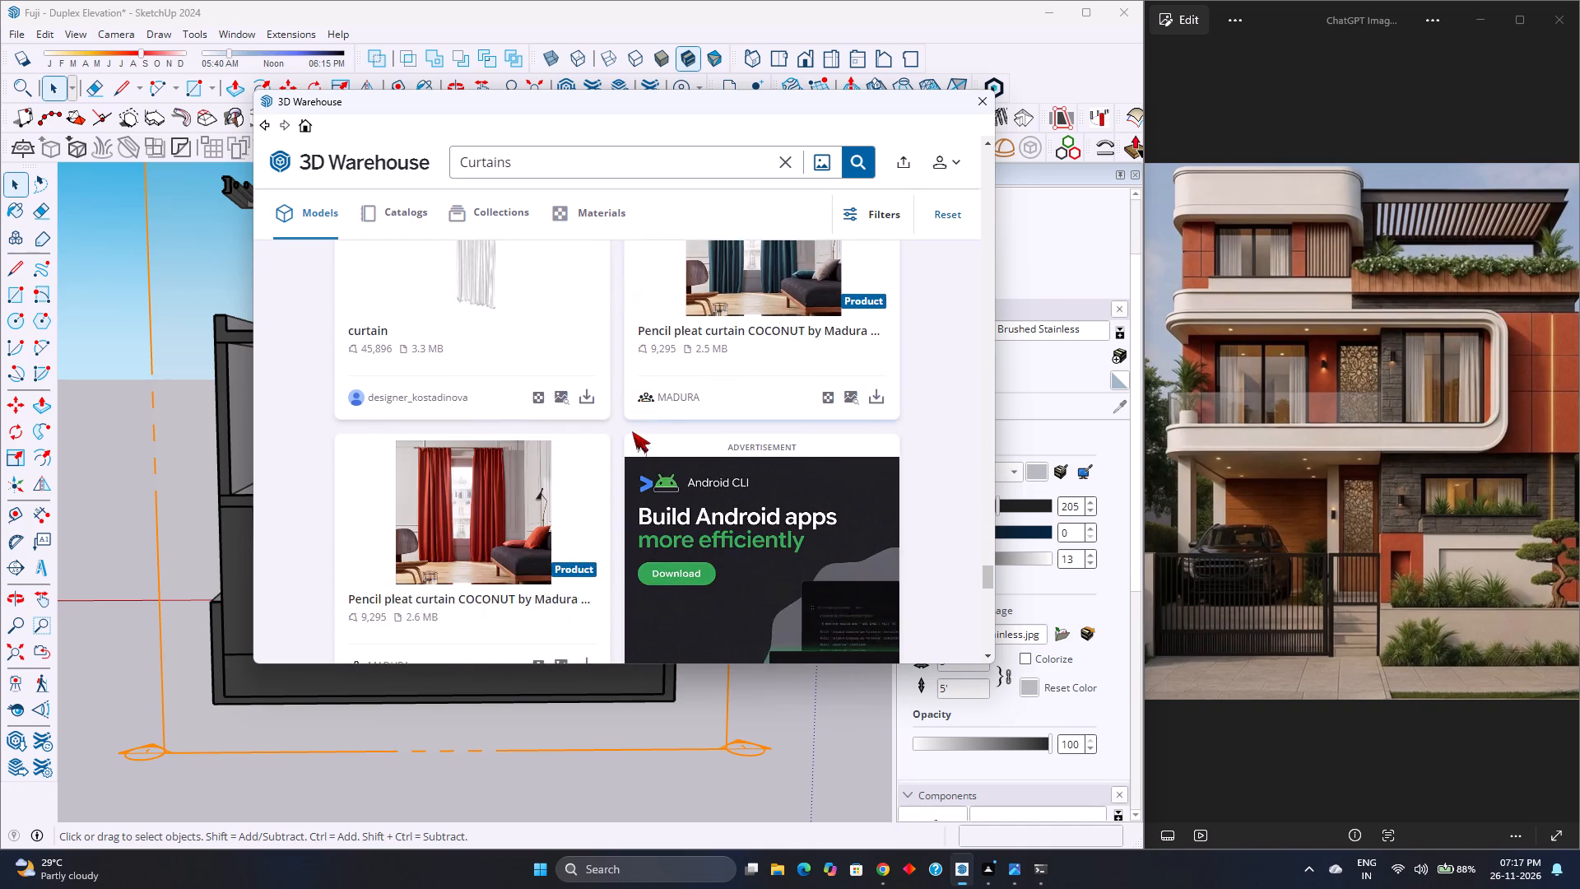
{"action": "scroll", "coordinate": [632, 431], "scroll_direction": "down", "scroll_amount": 15}
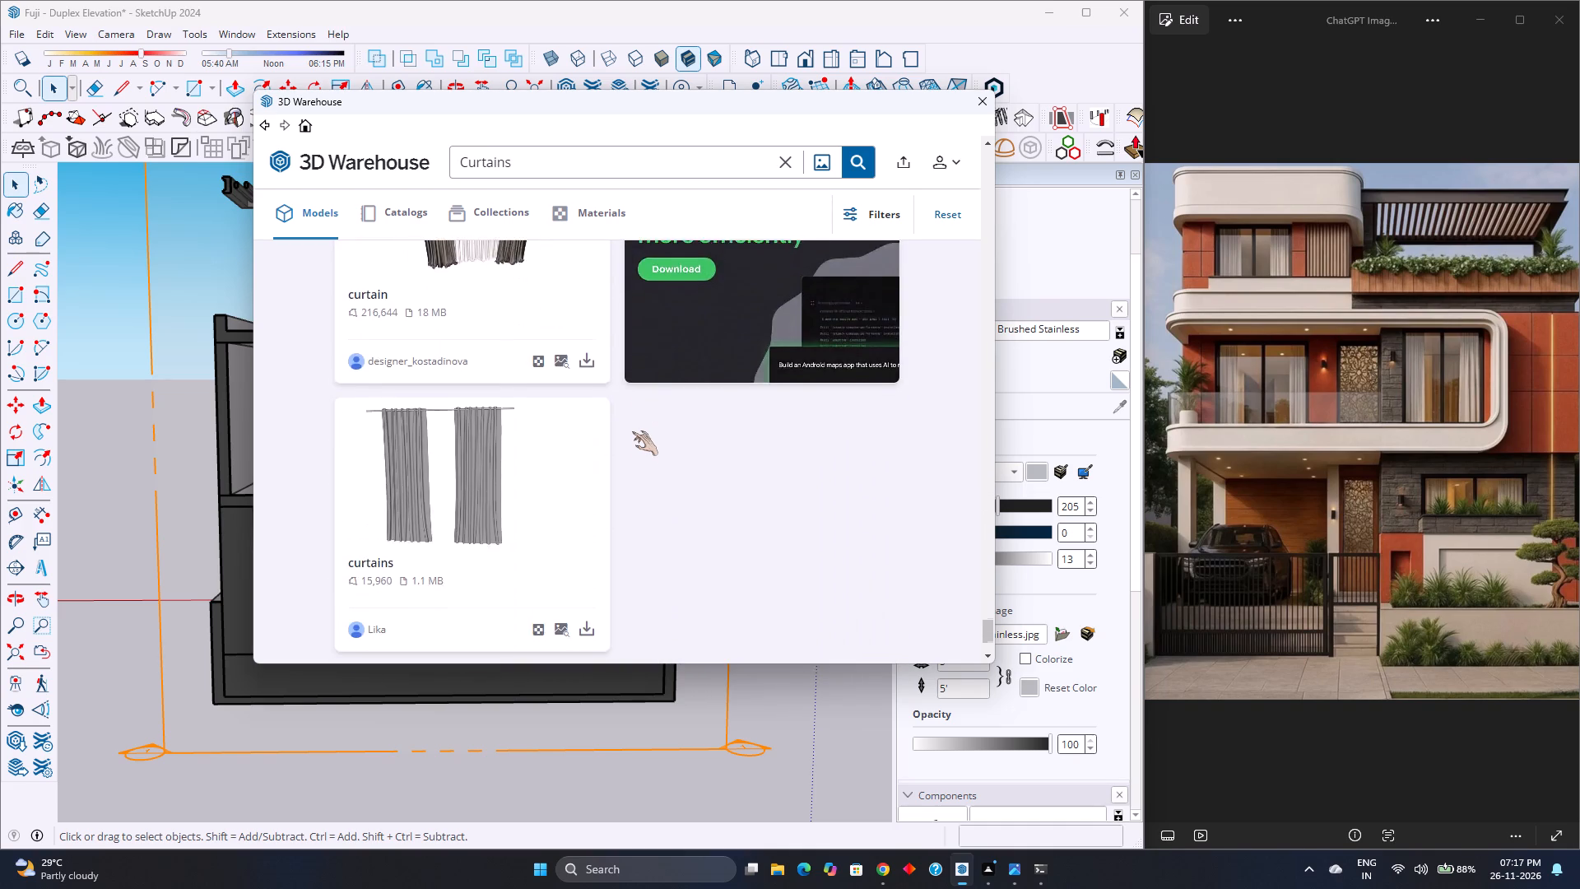
{"action": "scroll", "coordinate": [632, 431], "scroll_direction": "down", "scroll_amount": 6}
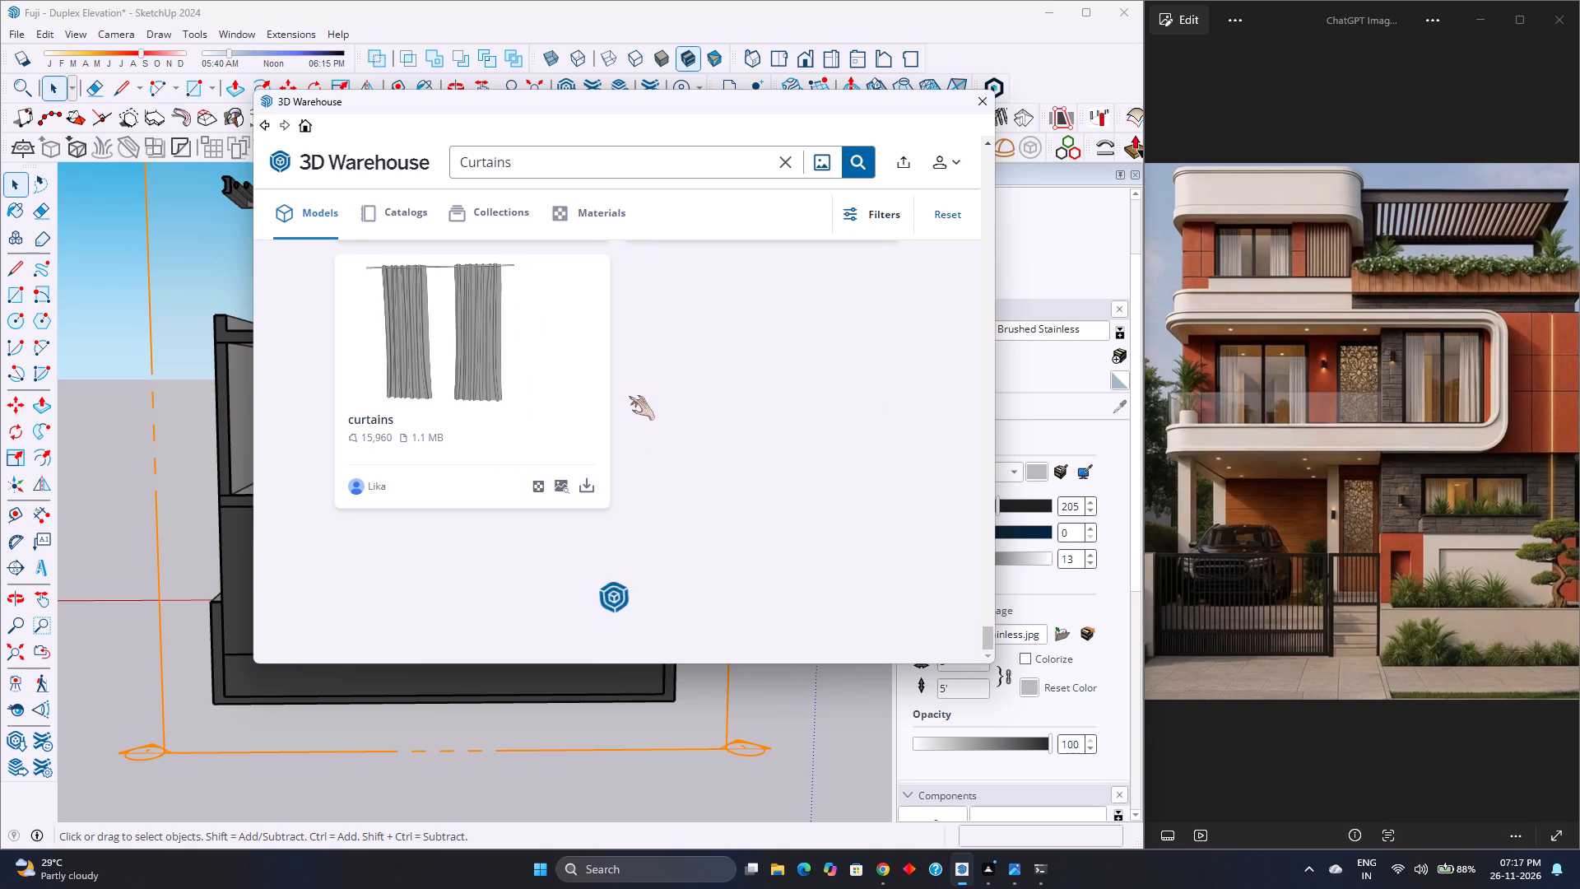
{"action": "scroll", "coordinate": [651, 427], "scroll_direction": "down", "scroll_amount": 5}
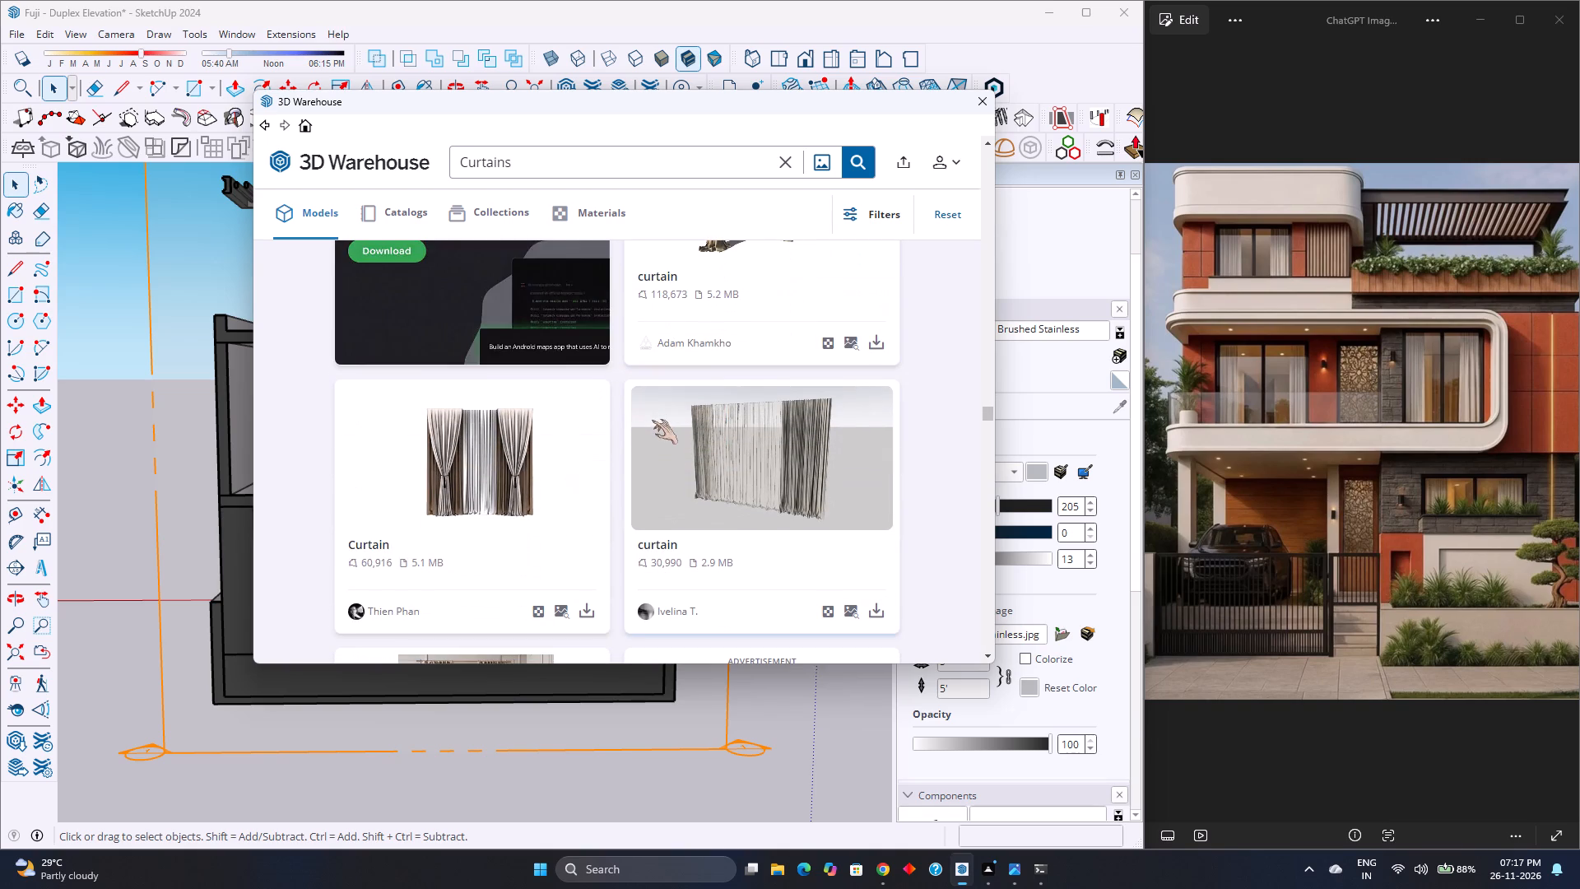
{"action": "scroll", "coordinate": [600, 426], "scroll_direction": "down", "scroll_amount": 20}
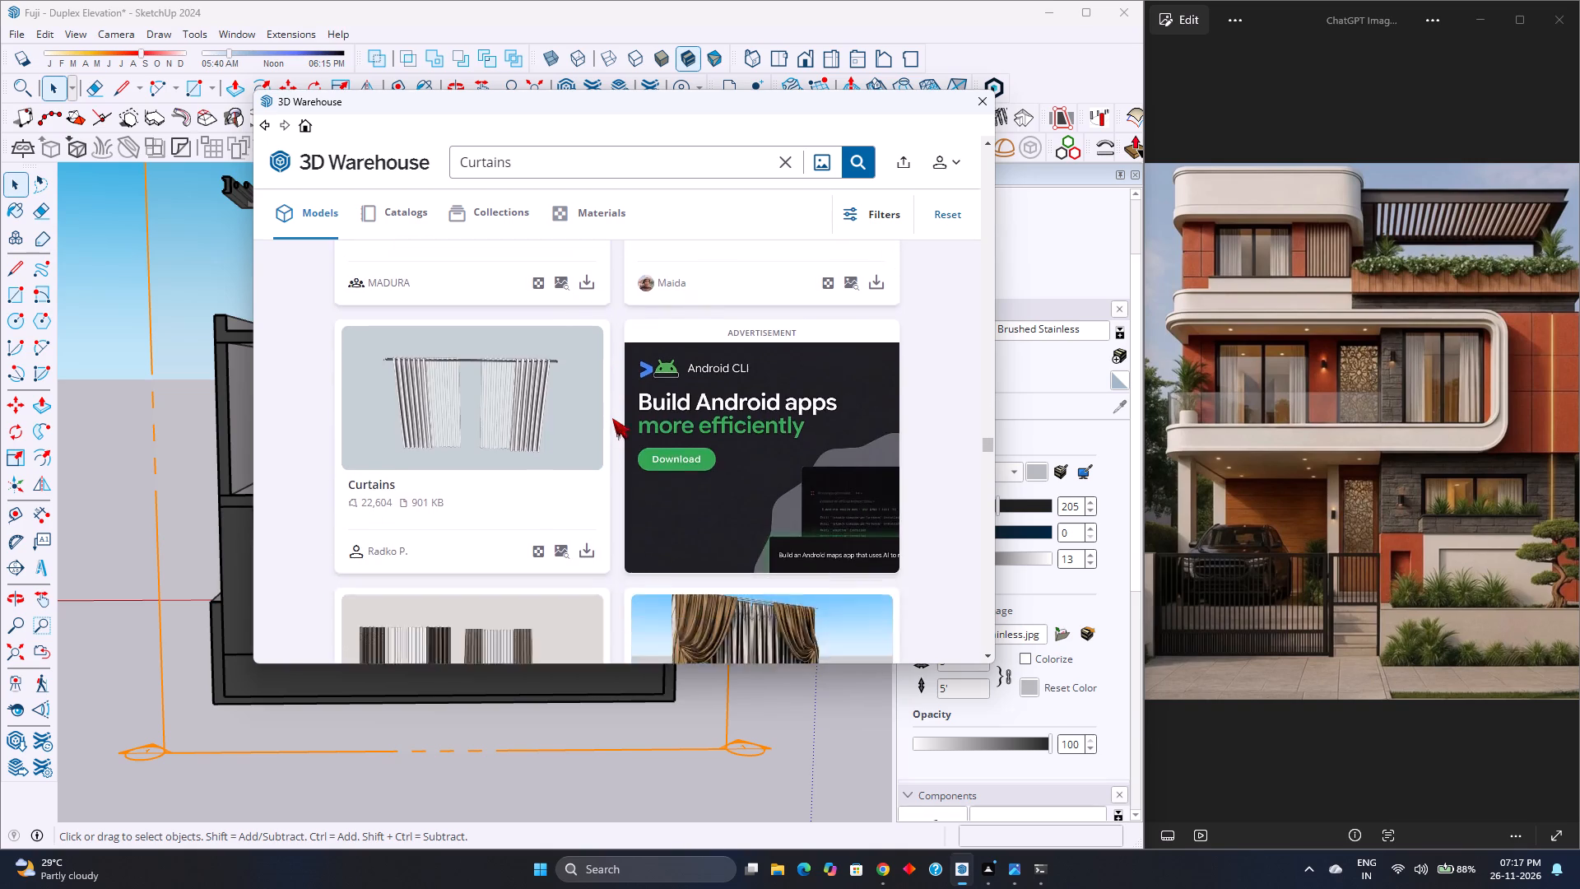
{"action": "scroll", "coordinate": [612, 418], "scroll_direction": "down", "scroll_amount": 9}
{"action": "scroll", "coordinate": [612, 418], "scroll_direction": "up", "scroll_amount": 2}
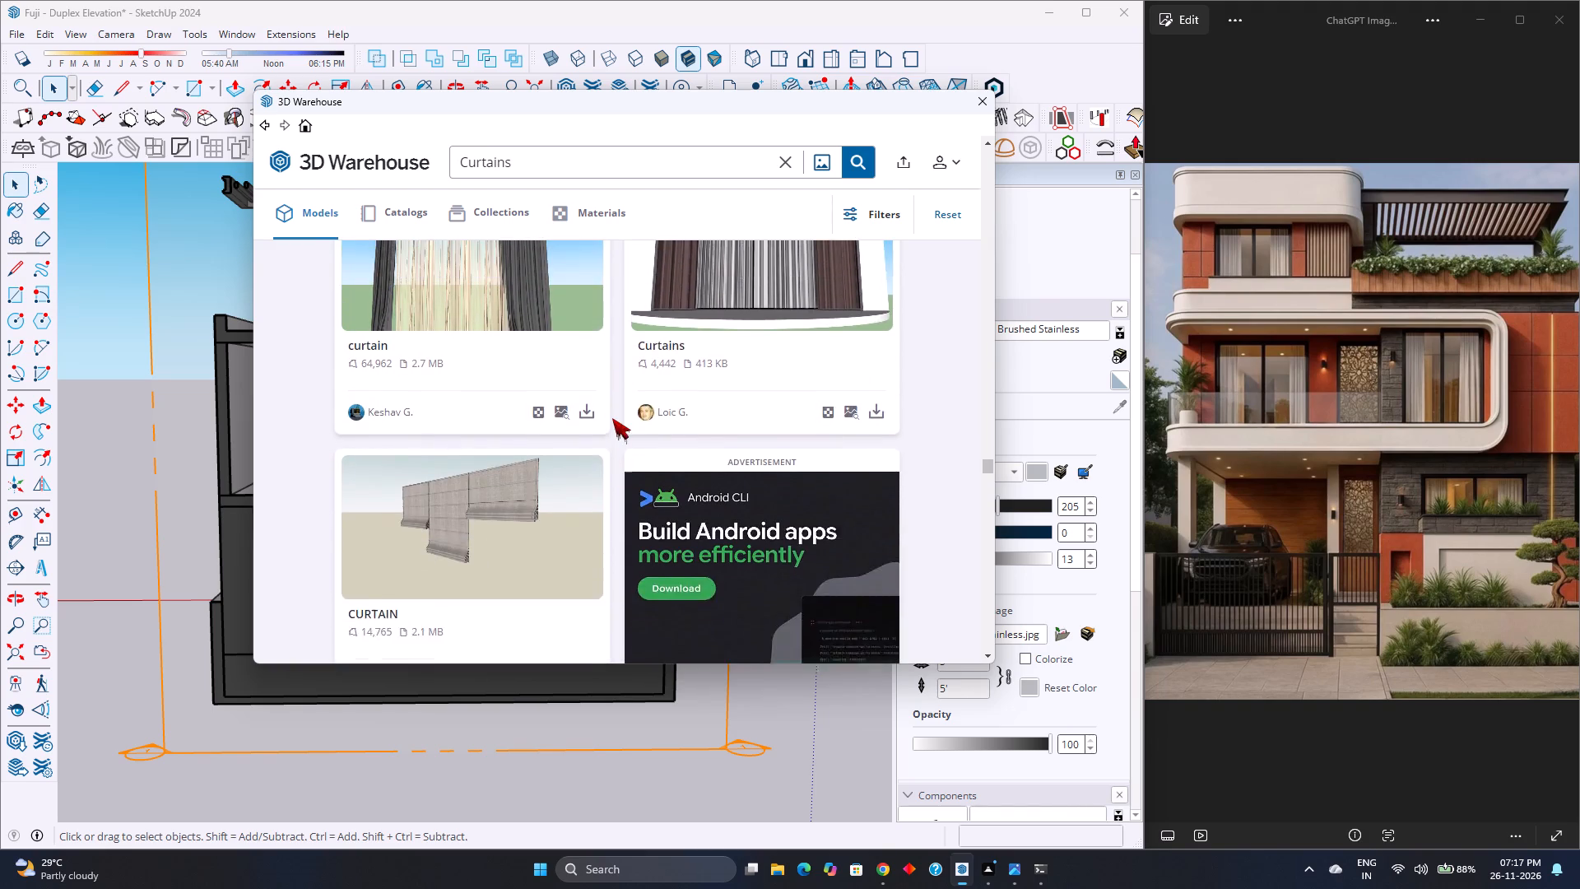
{"action": "scroll", "coordinate": [605, 547], "scroll_direction": "down", "scroll_amount": 4}
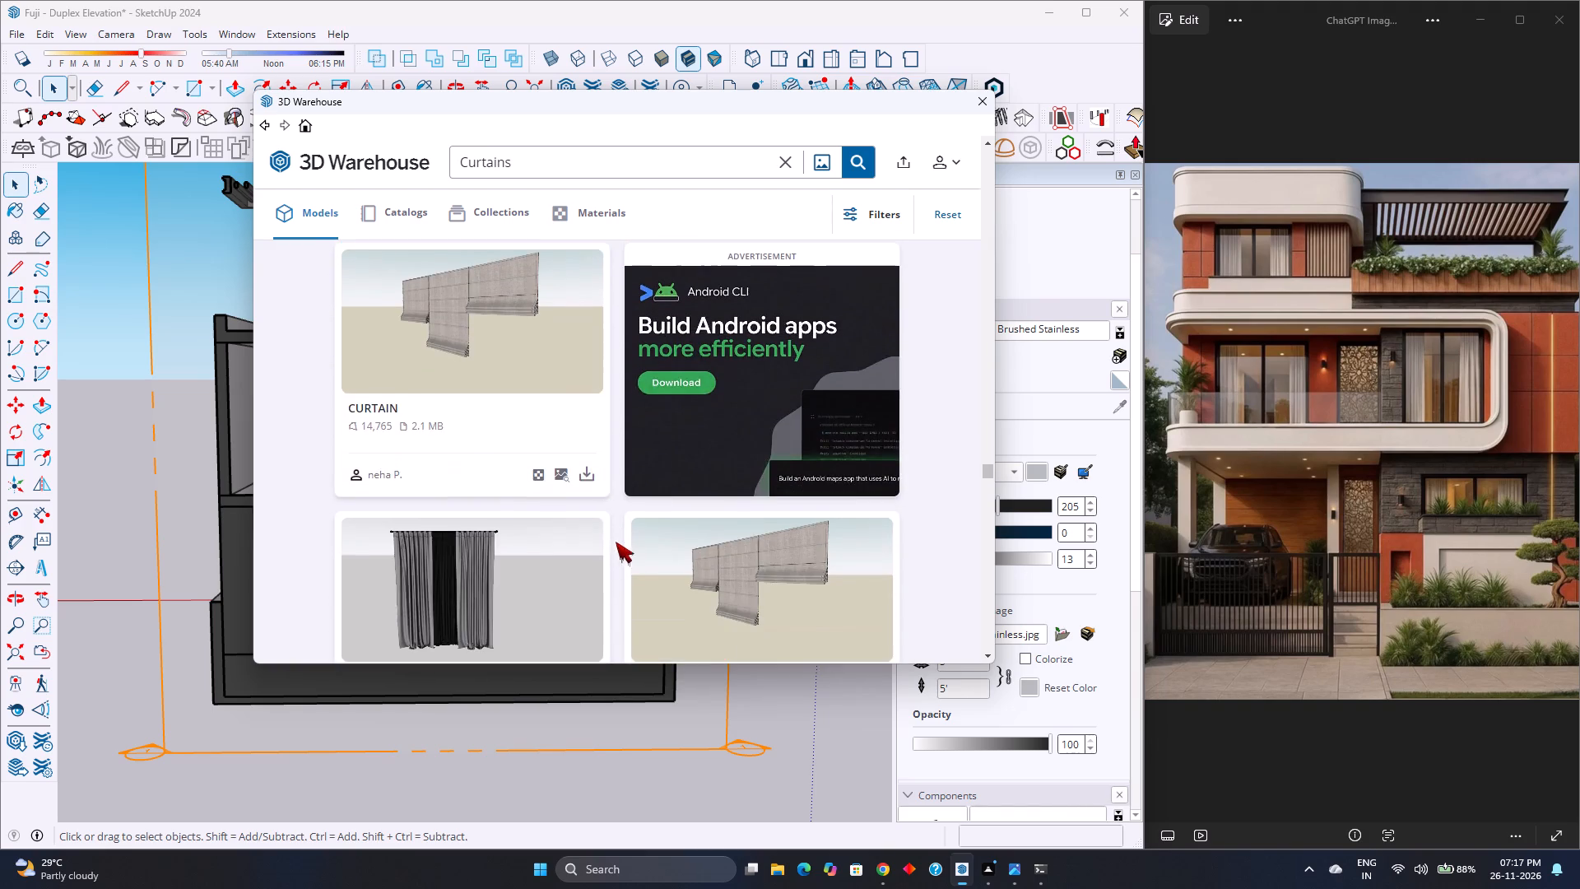
{"action": "scroll", "coordinate": [624, 538], "scroll_direction": "down", "scroll_amount": 20}
{"action": "scroll", "coordinate": [624, 538], "scroll_direction": "down", "scroll_amount": 9}
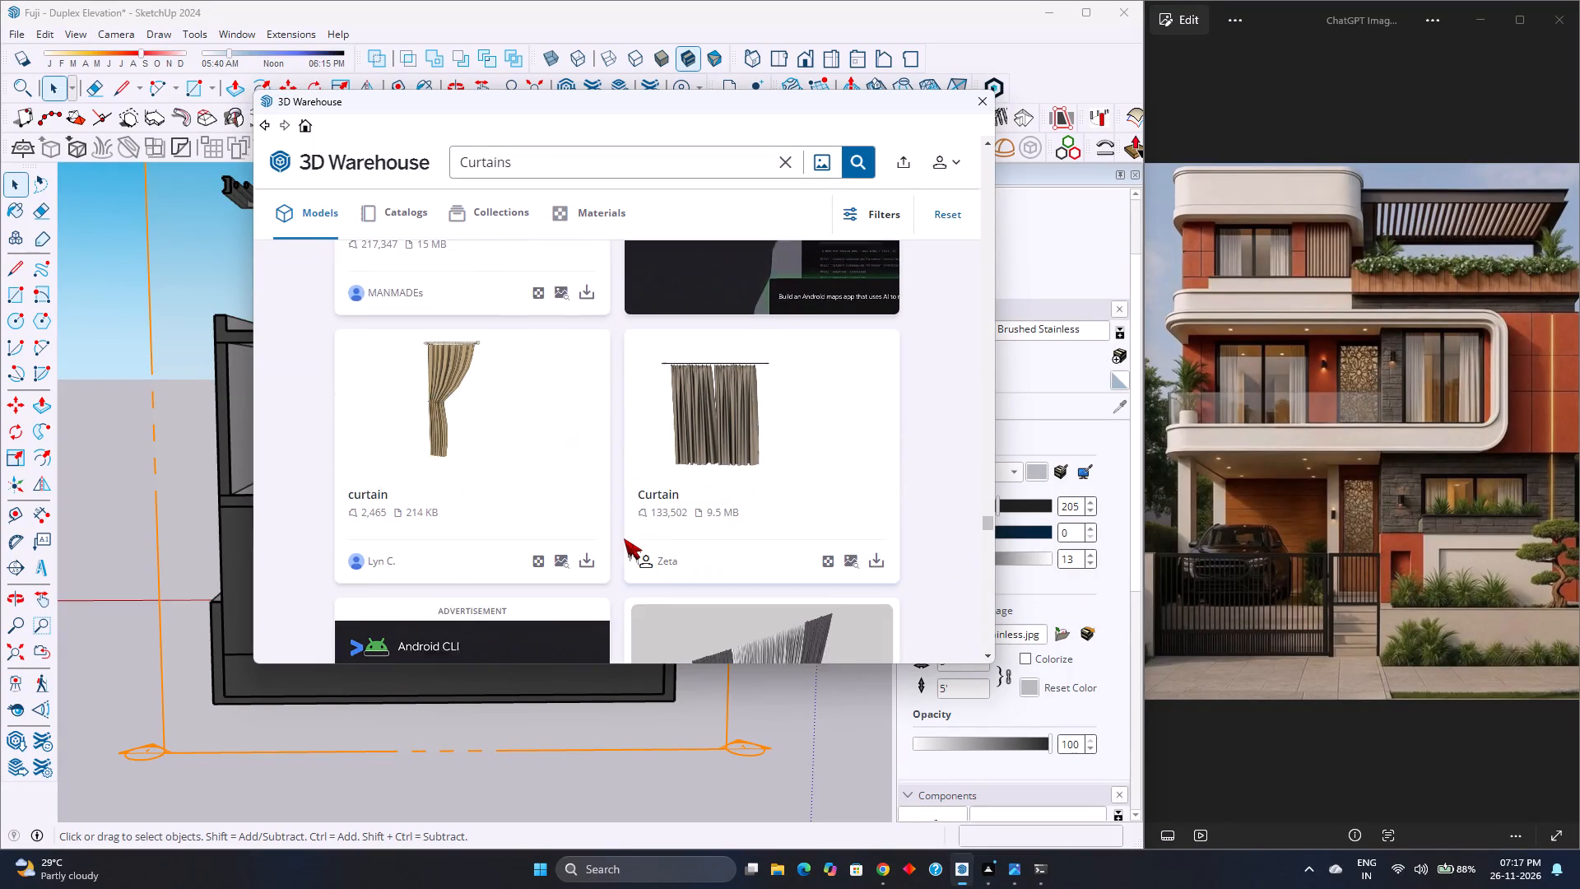
{"action": "scroll", "coordinate": [624, 538], "scroll_direction": "down", "scroll_amount": 10}
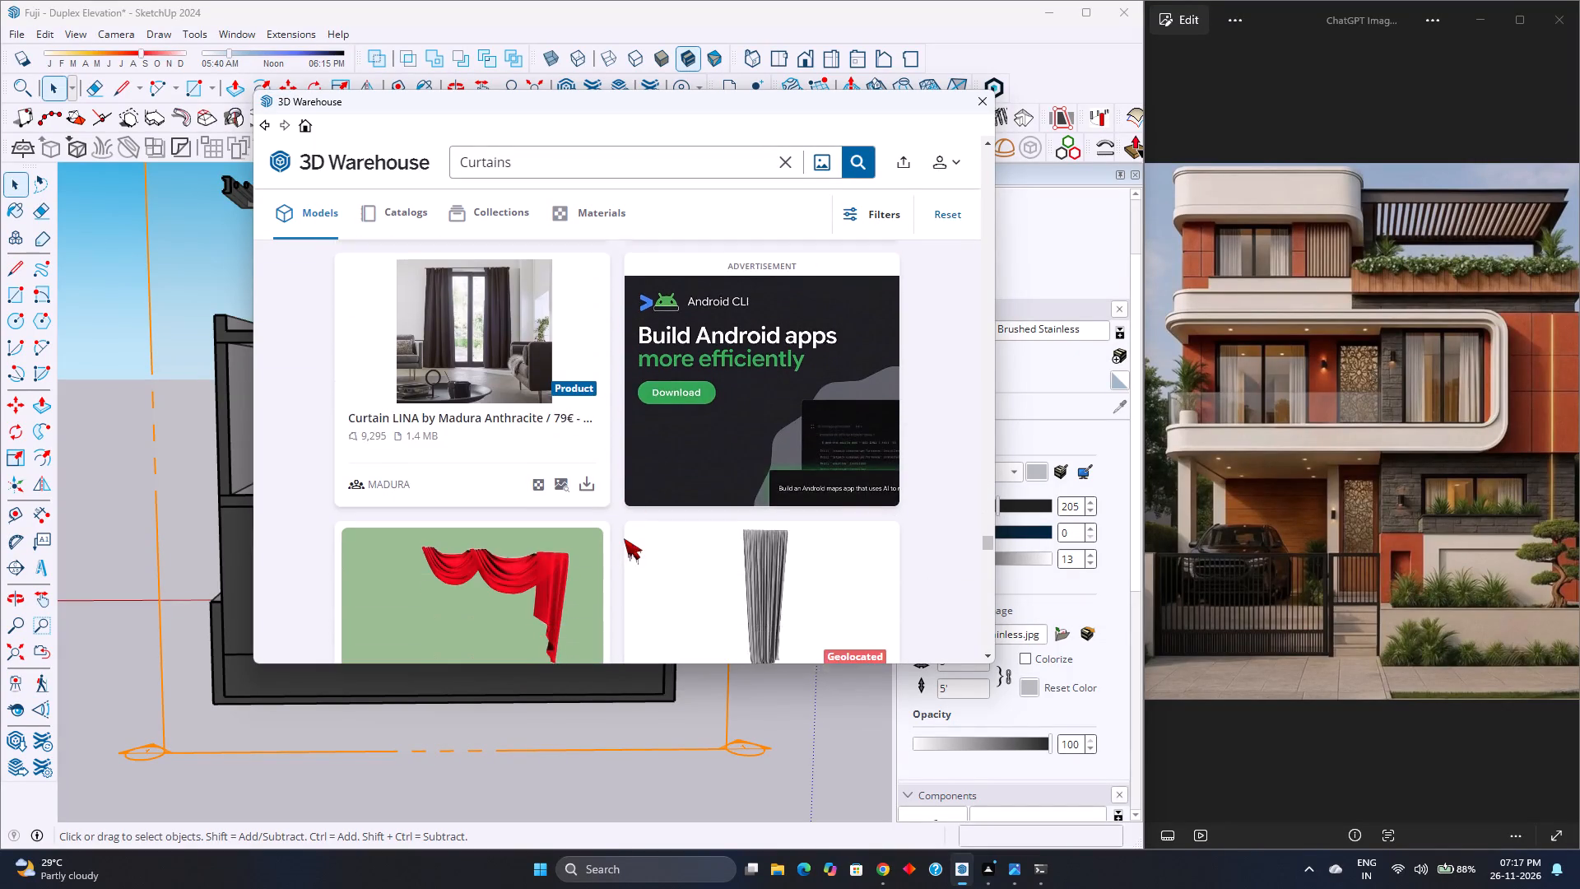
{"action": "scroll", "coordinate": [624, 538], "scroll_direction": "down", "scroll_amount": 15}
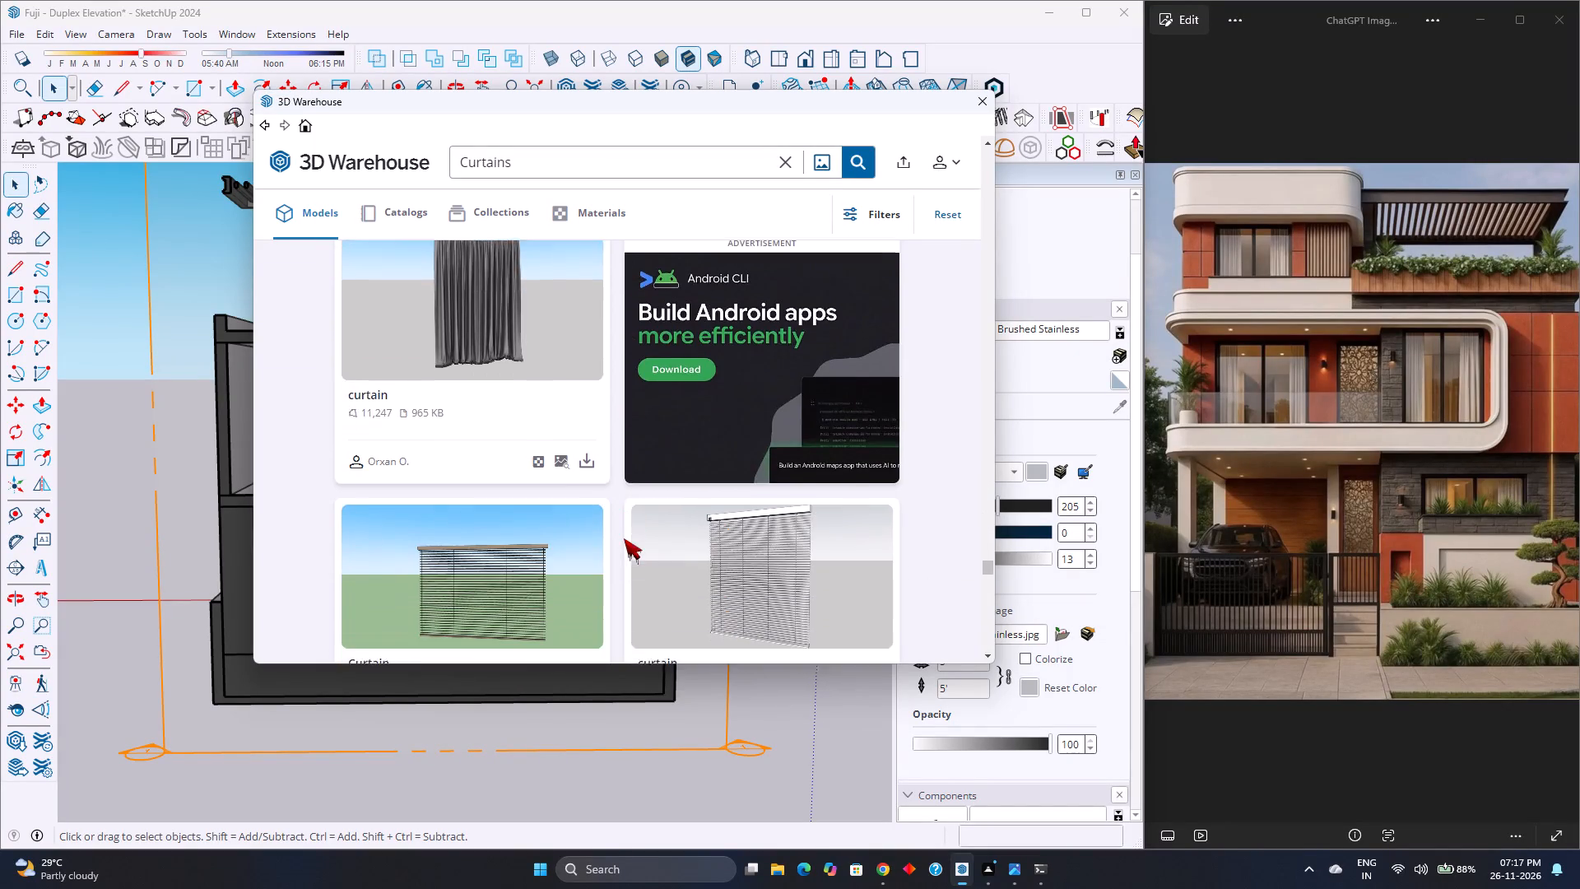
{"action": "scroll", "coordinate": [624, 538], "scroll_direction": "down", "scroll_amount": 13}
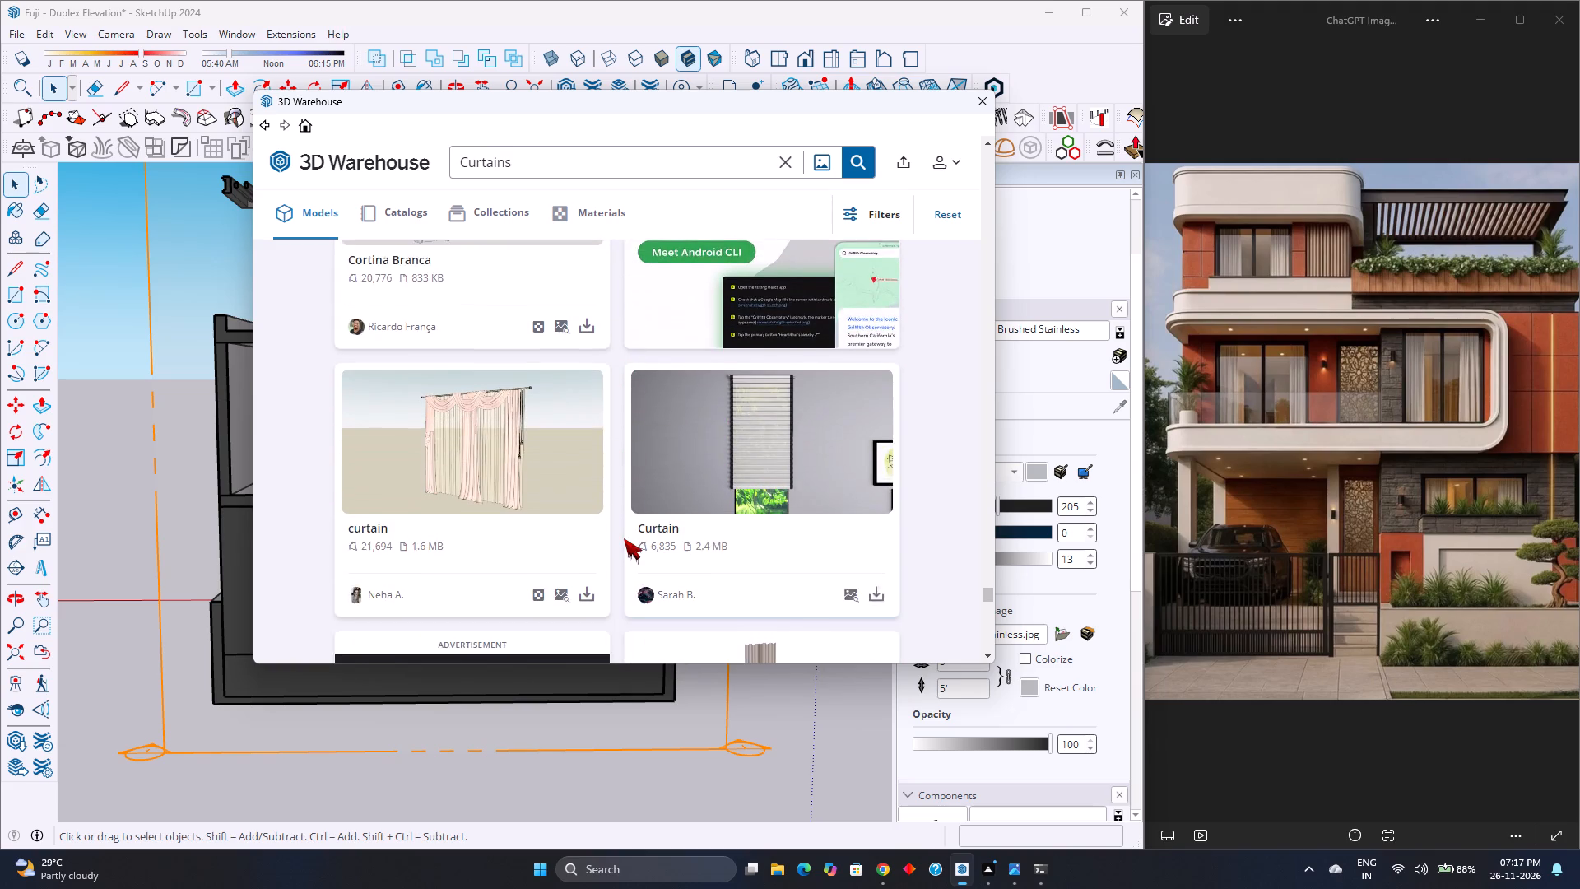
{"action": "scroll", "coordinate": [624, 538], "scroll_direction": "down", "scroll_amount": 19}
{"action": "scroll", "coordinate": [620, 539], "scroll_direction": "down", "scroll_amount": 3}
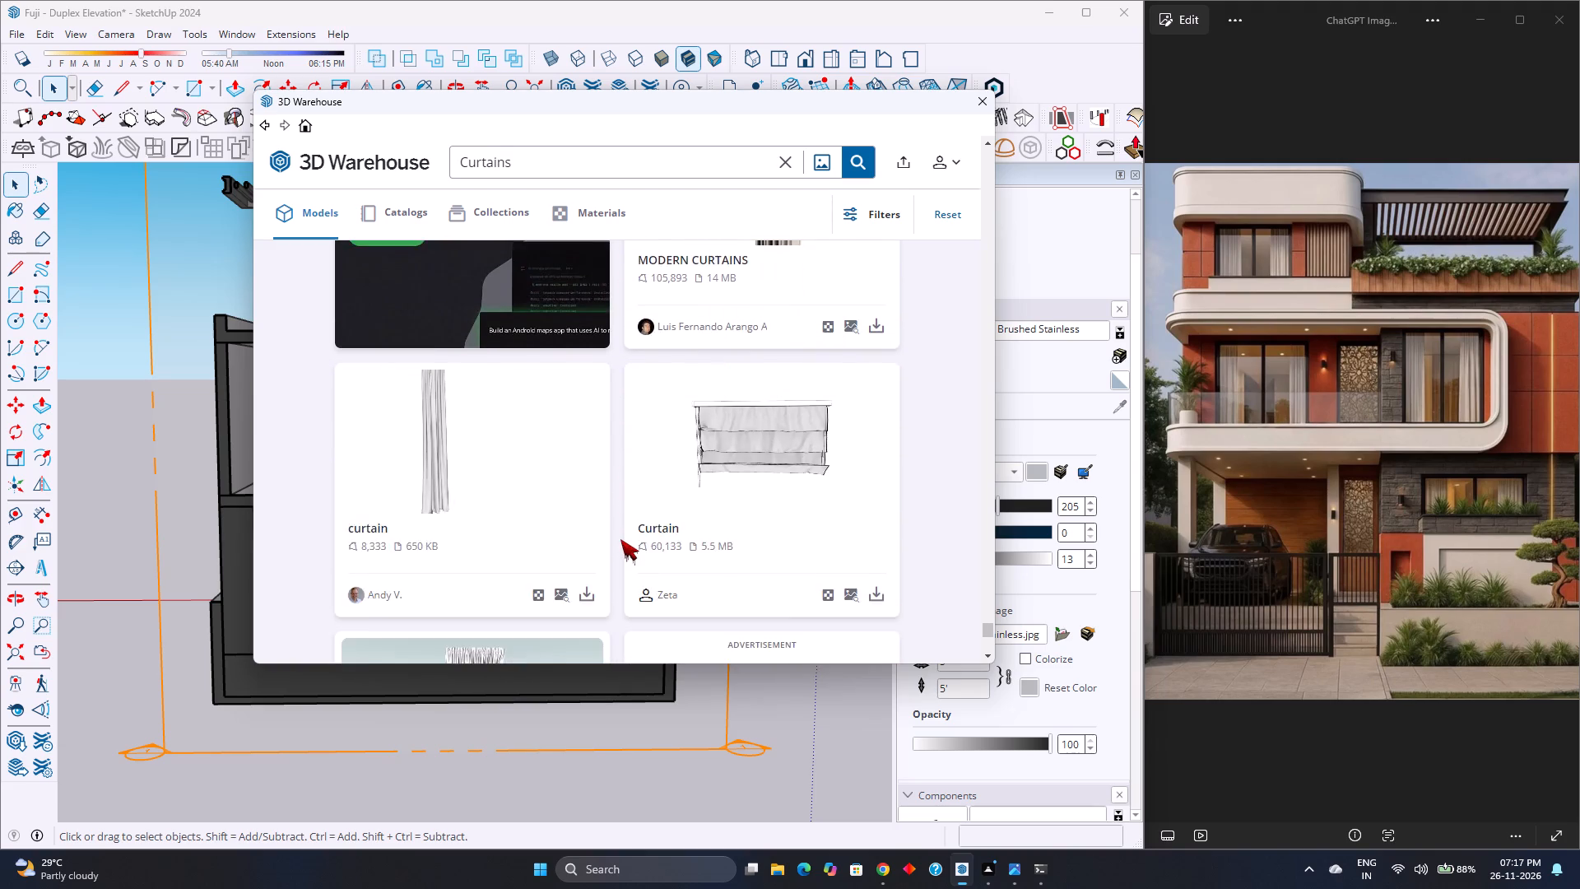
{"action": "scroll", "coordinate": [619, 539], "scroll_direction": "down", "scroll_amount": 9}
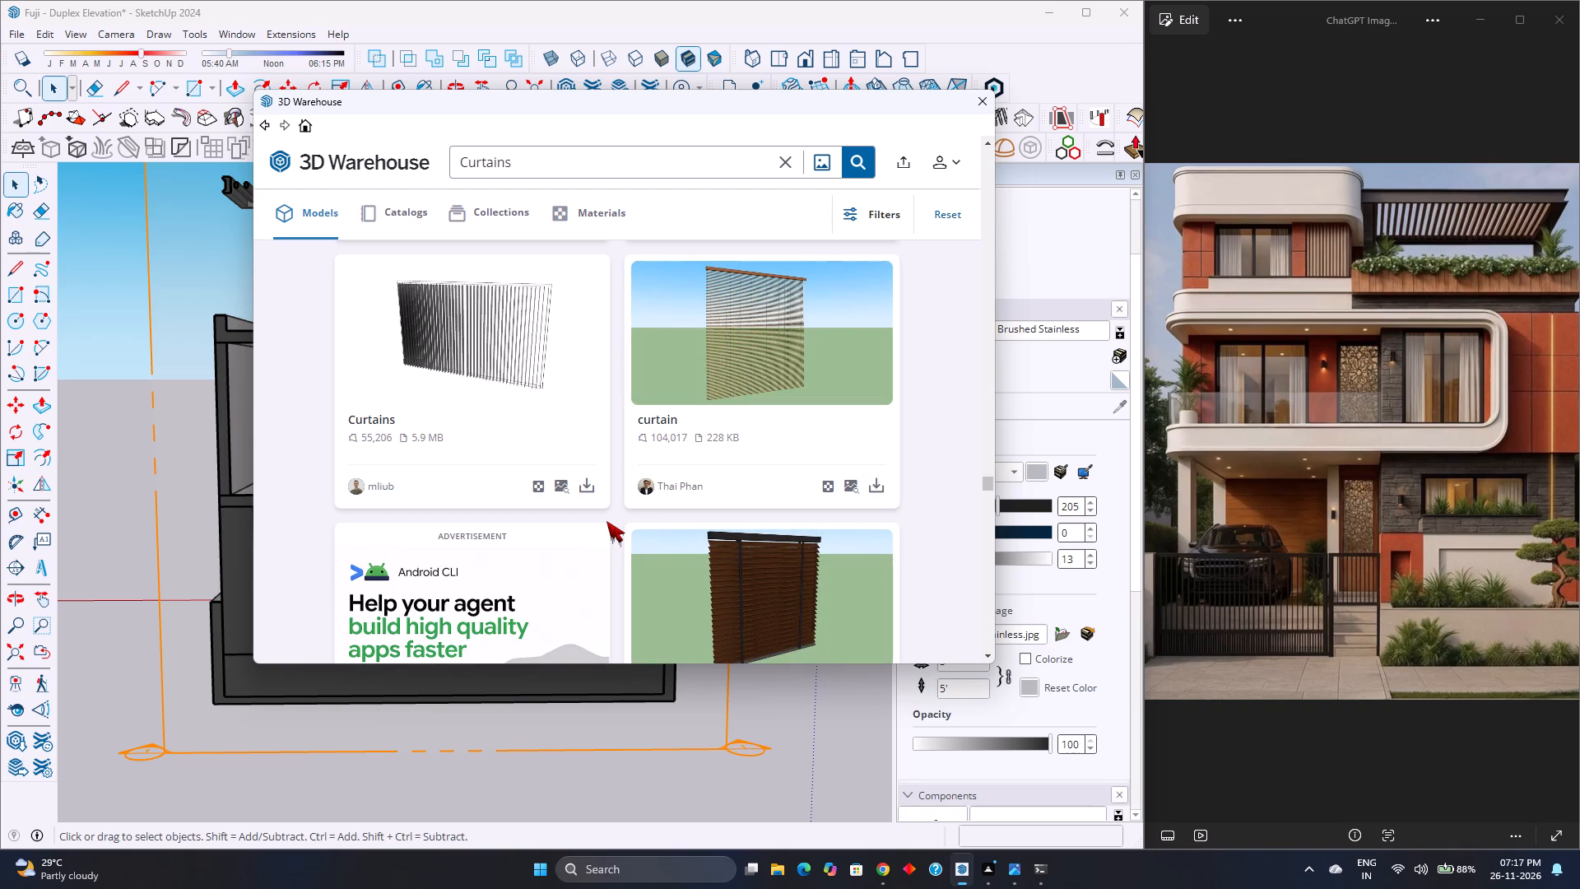
{"action": "scroll", "coordinate": [622, 515], "scroll_direction": "down", "scroll_amount": 7}
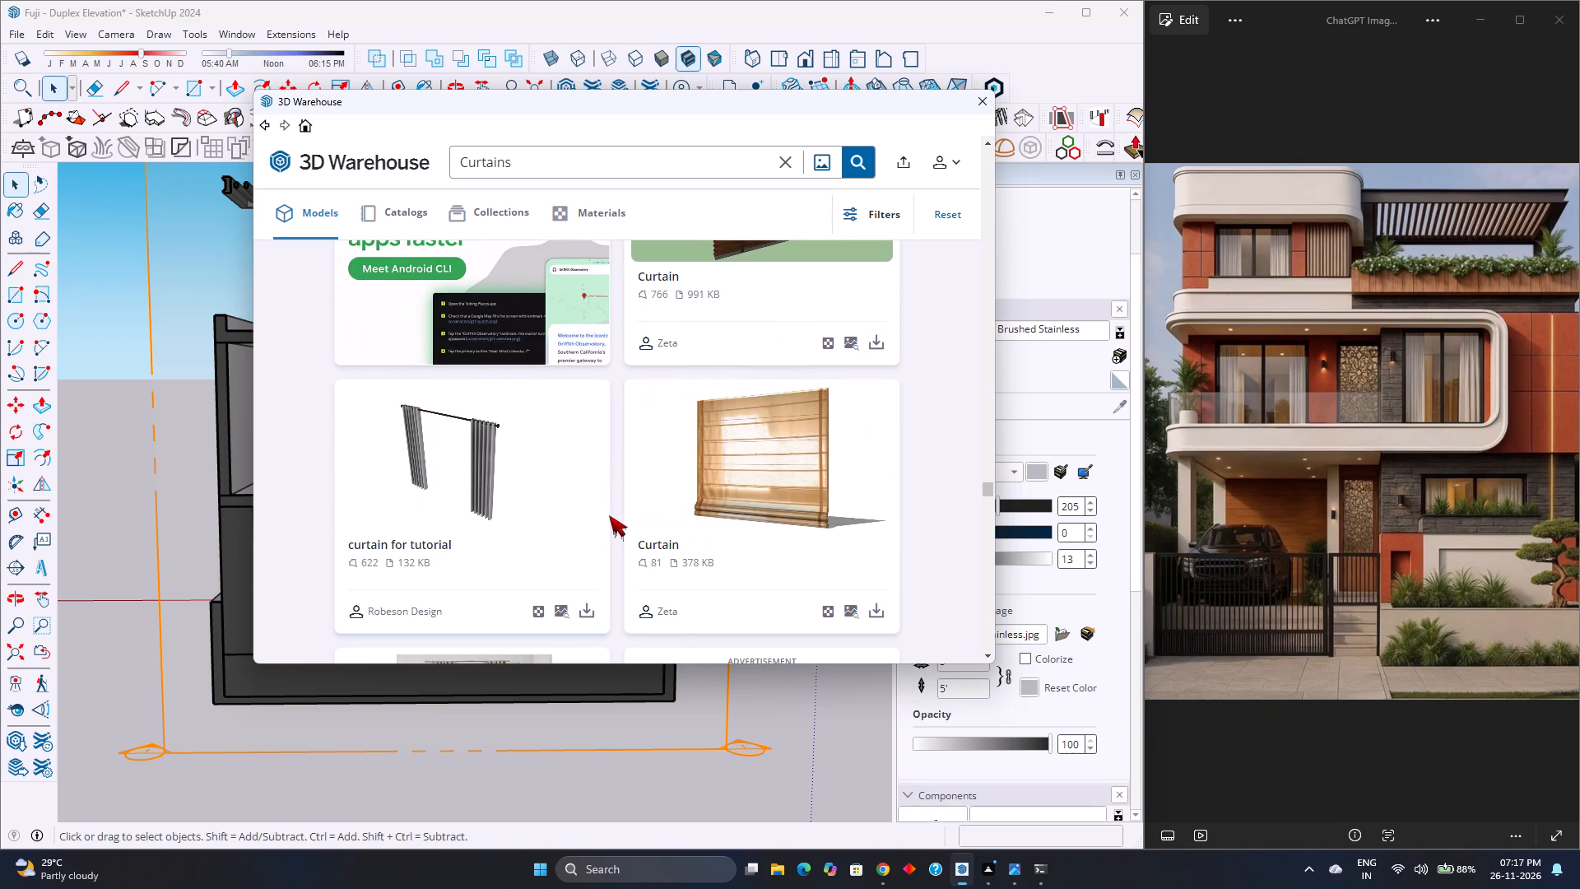
{"action": "scroll", "coordinate": [609, 515], "scroll_direction": "down", "scroll_amount": 5}
{"action": "scroll", "coordinate": [616, 514], "scroll_direction": "up", "scroll_amount": 3}
{"action": "scroll", "coordinate": [616, 514], "scroll_direction": "down", "scroll_amount": 3}
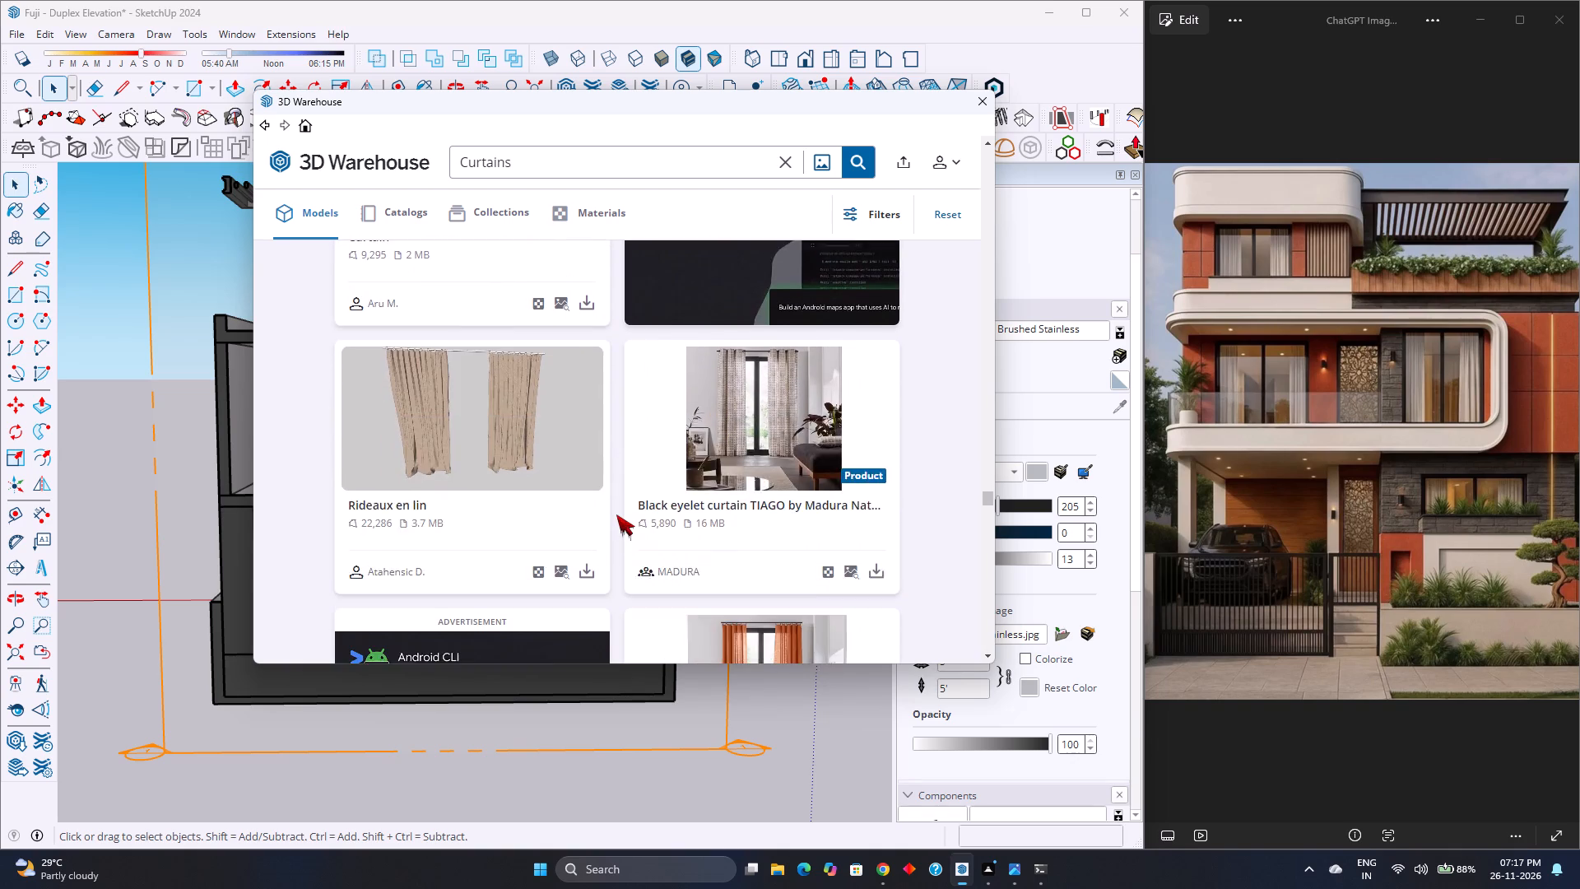
{"action": "scroll", "coordinate": [616, 514], "scroll_direction": "down", "scroll_amount": 8}
{"action": "scroll", "coordinate": [616, 514], "scroll_direction": "up", "scroll_amount": 2}
{"action": "scroll", "coordinate": [616, 514], "scroll_direction": "down", "scroll_amount": 4}
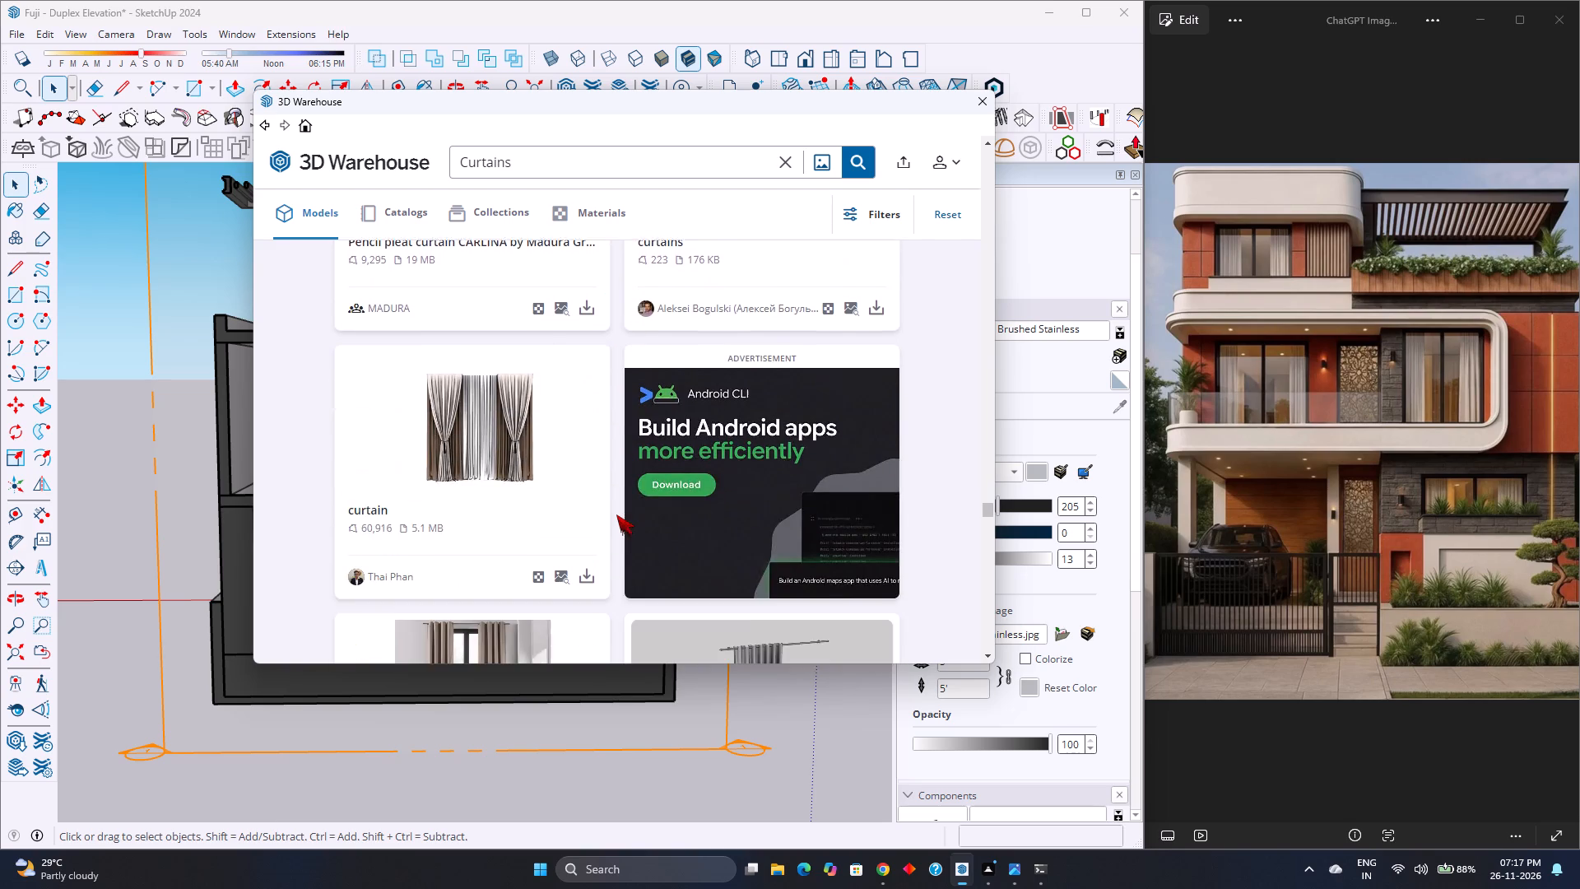
{"action": "scroll", "coordinate": [616, 514], "scroll_direction": "down", "scroll_amount": 13}
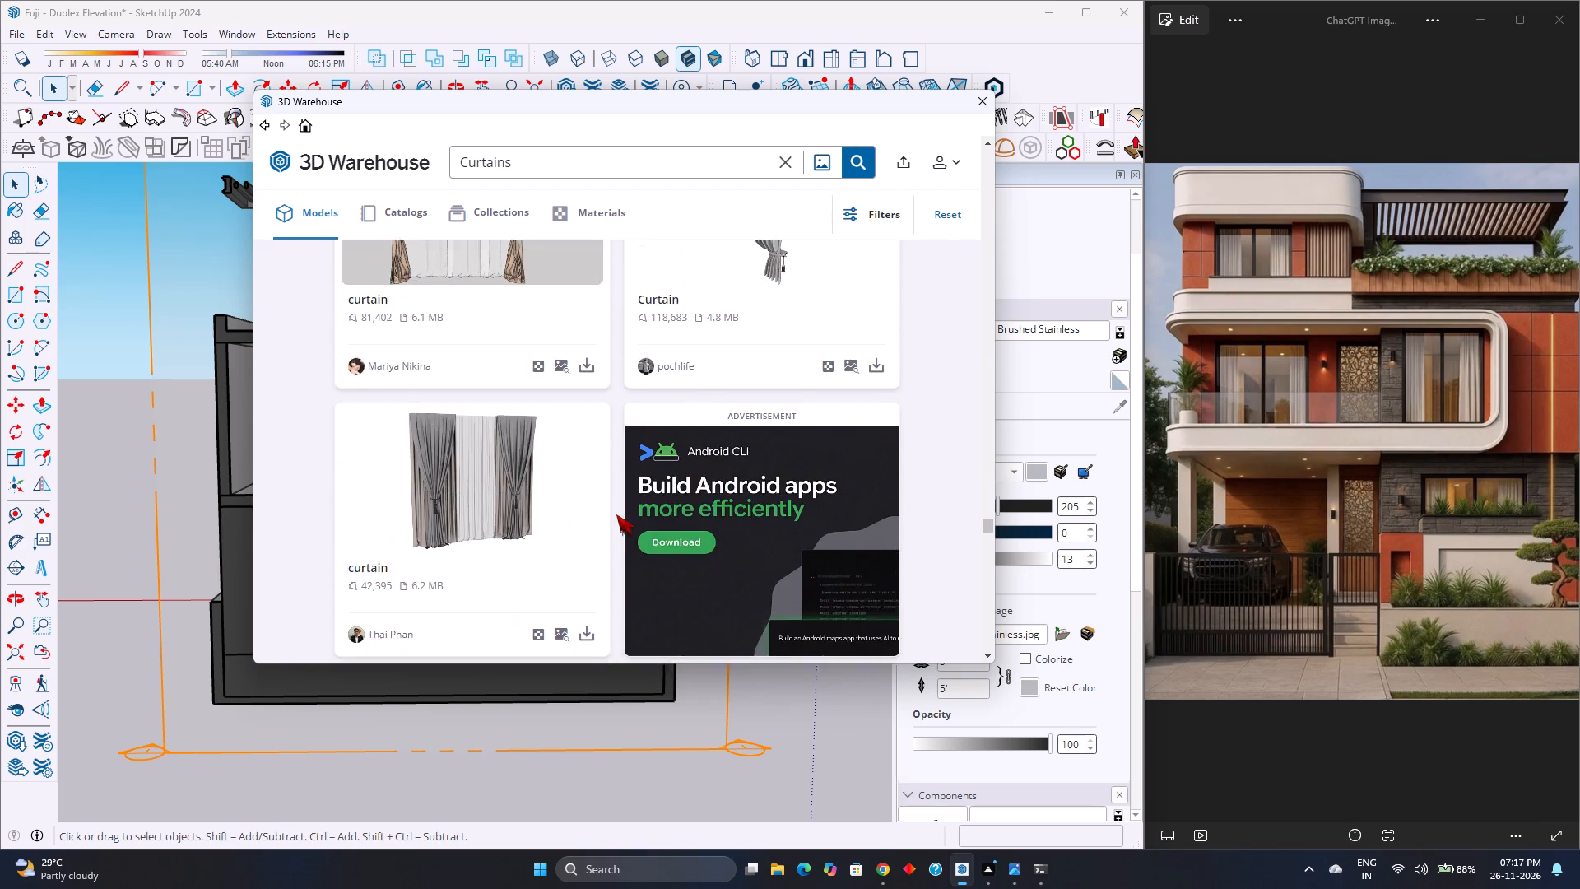
{"action": "scroll", "coordinate": [616, 514], "scroll_direction": "down", "scroll_amount": 5}
{"action": "scroll", "coordinate": [616, 514], "scroll_direction": "up", "scroll_amount": 5}
{"action": "scroll", "coordinate": [616, 514], "scroll_direction": "down", "scroll_amount": 4}
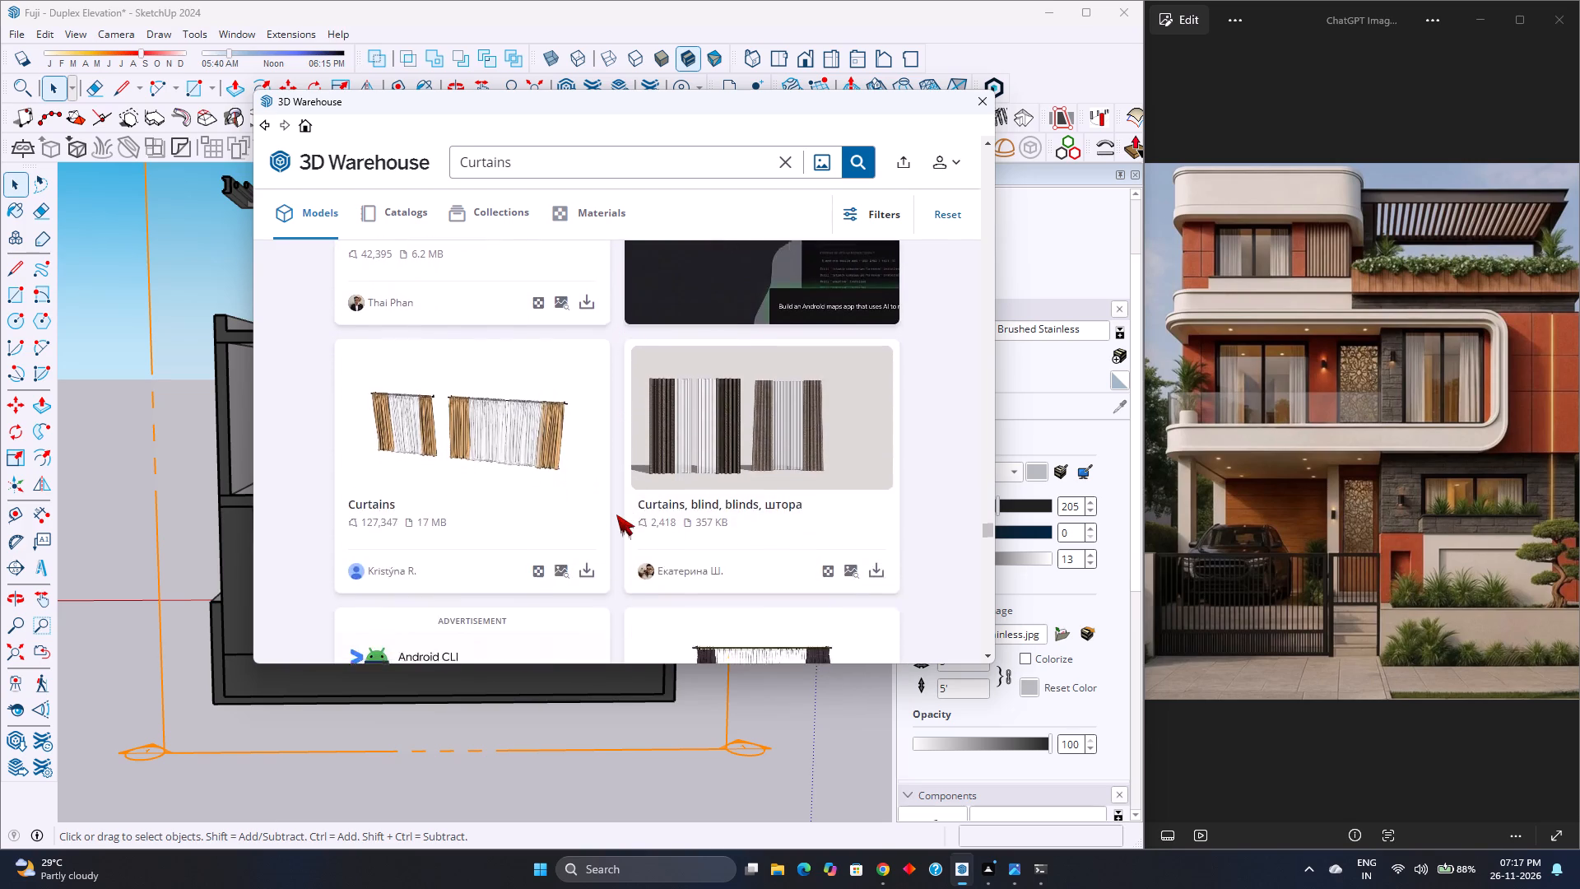
{"action": "scroll", "coordinate": [616, 514], "scroll_direction": "down", "scroll_amount": 9}
{"action": "scroll", "coordinate": [617, 514], "scroll_direction": "up", "scroll_amount": 1}
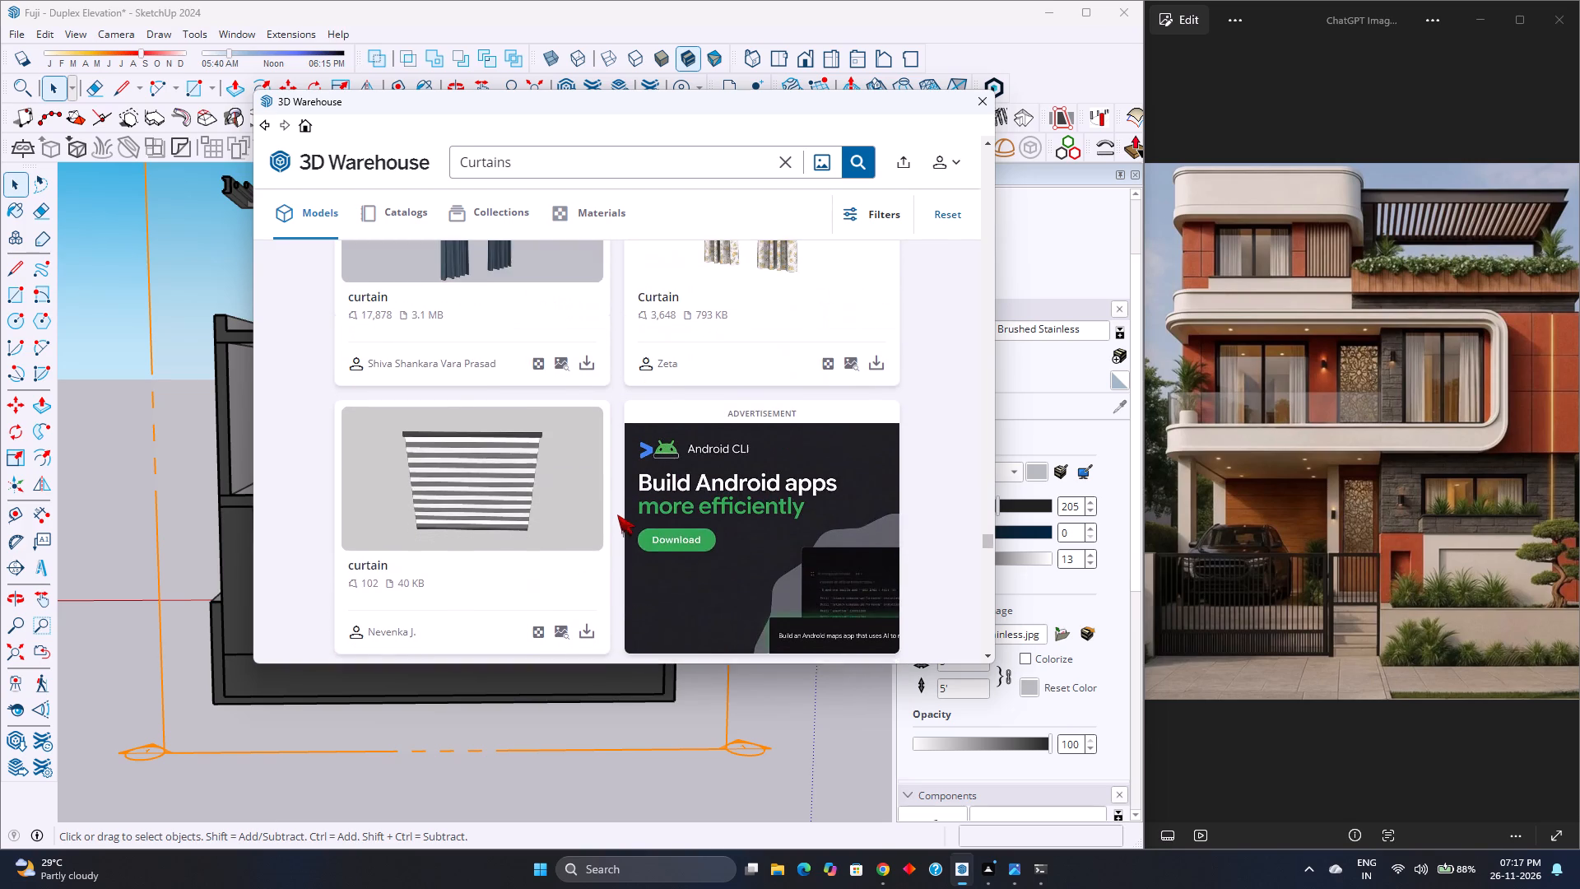
{"action": "scroll", "coordinate": [617, 514], "scroll_direction": "up", "scroll_amount": 1}
{"action": "scroll", "coordinate": [617, 514], "scroll_direction": "down", "scroll_amount": 8}
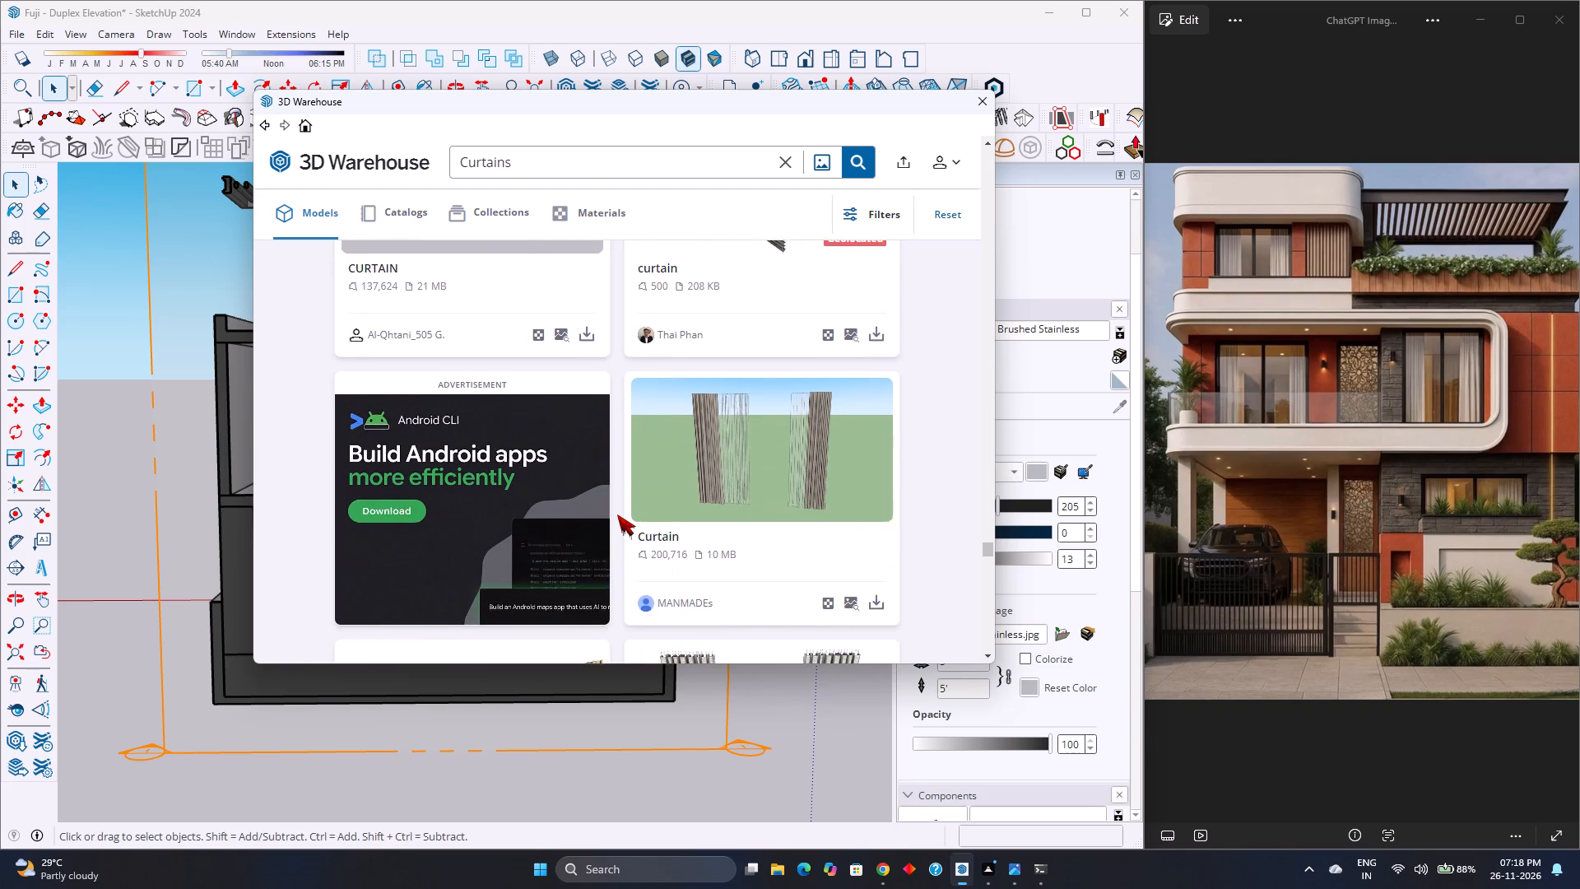
{"action": "scroll", "coordinate": [617, 514], "scroll_direction": "down", "scroll_amount": 10}
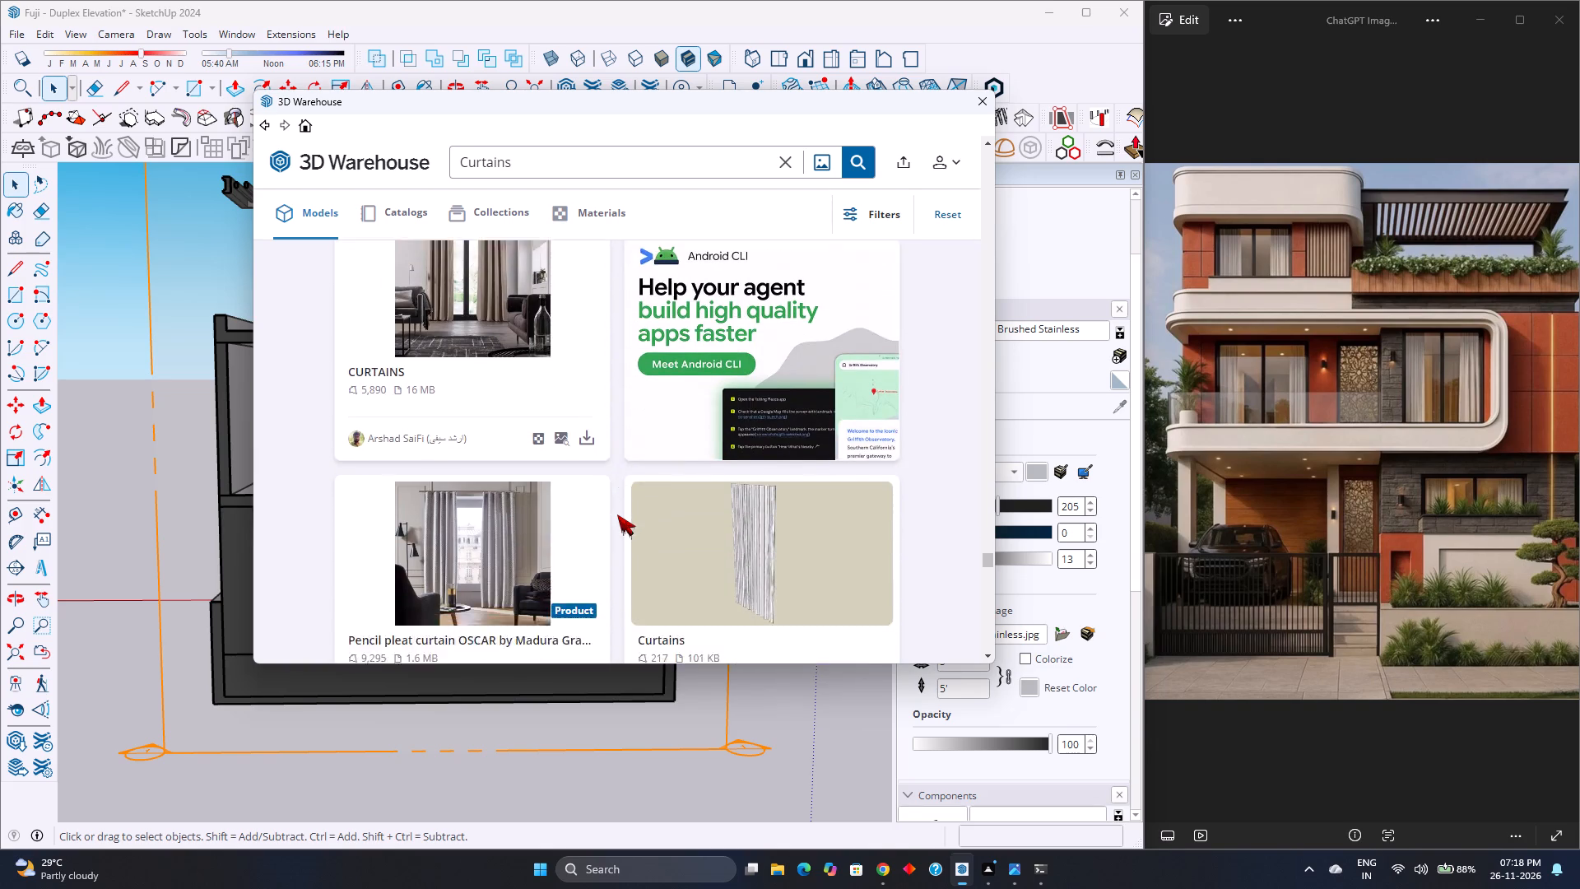
{"action": "scroll", "coordinate": [617, 514], "scroll_direction": "down", "scroll_amount": 15}
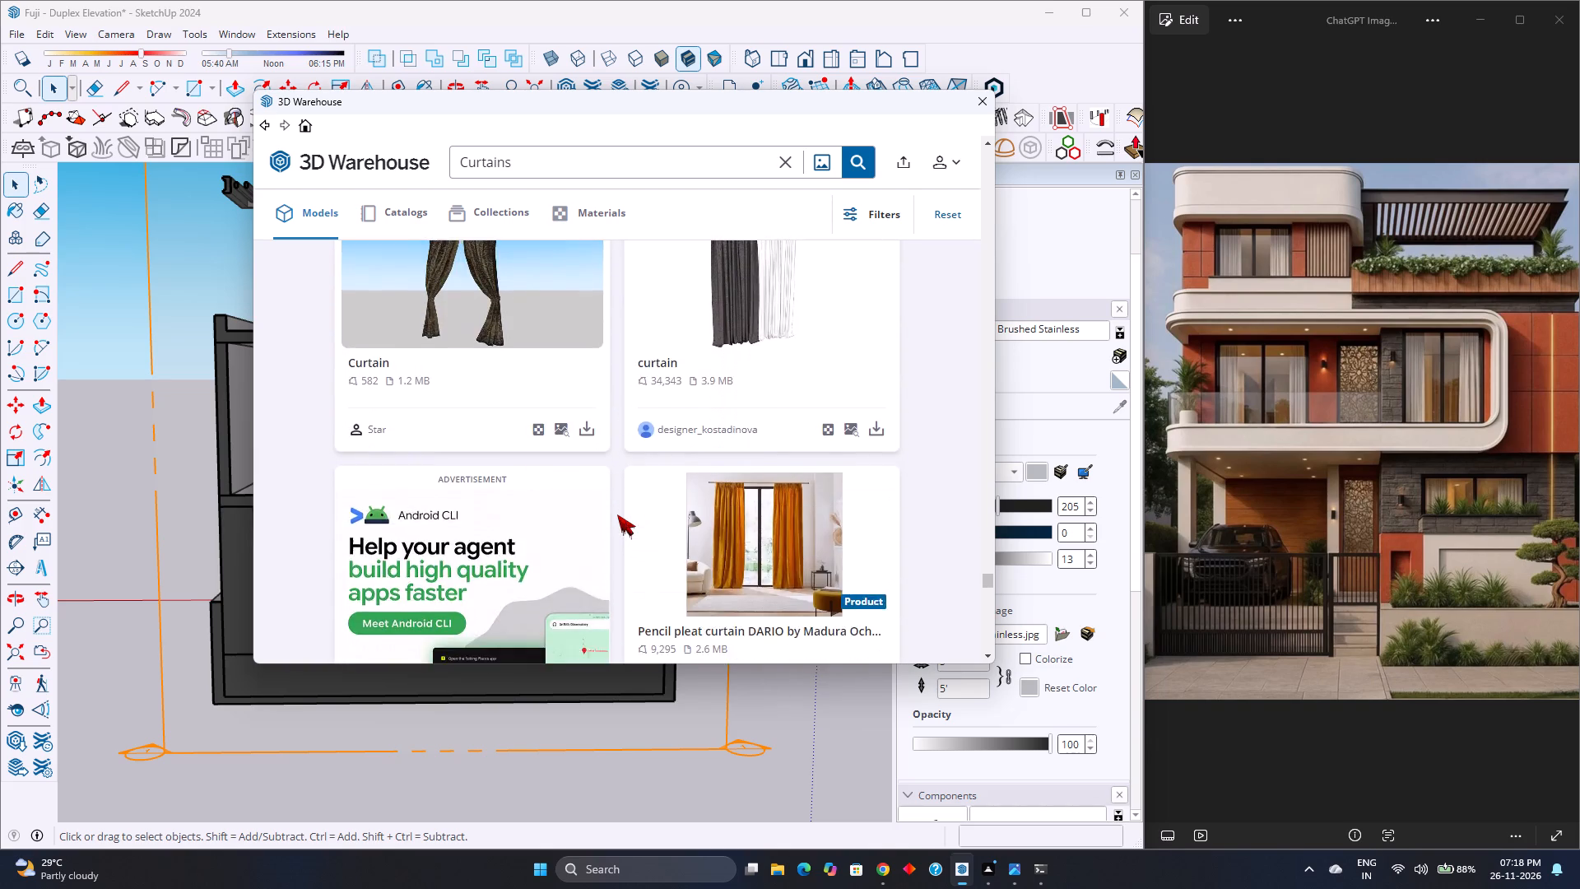
{"action": "scroll", "coordinate": [617, 514], "scroll_direction": "down", "scroll_amount": 14}
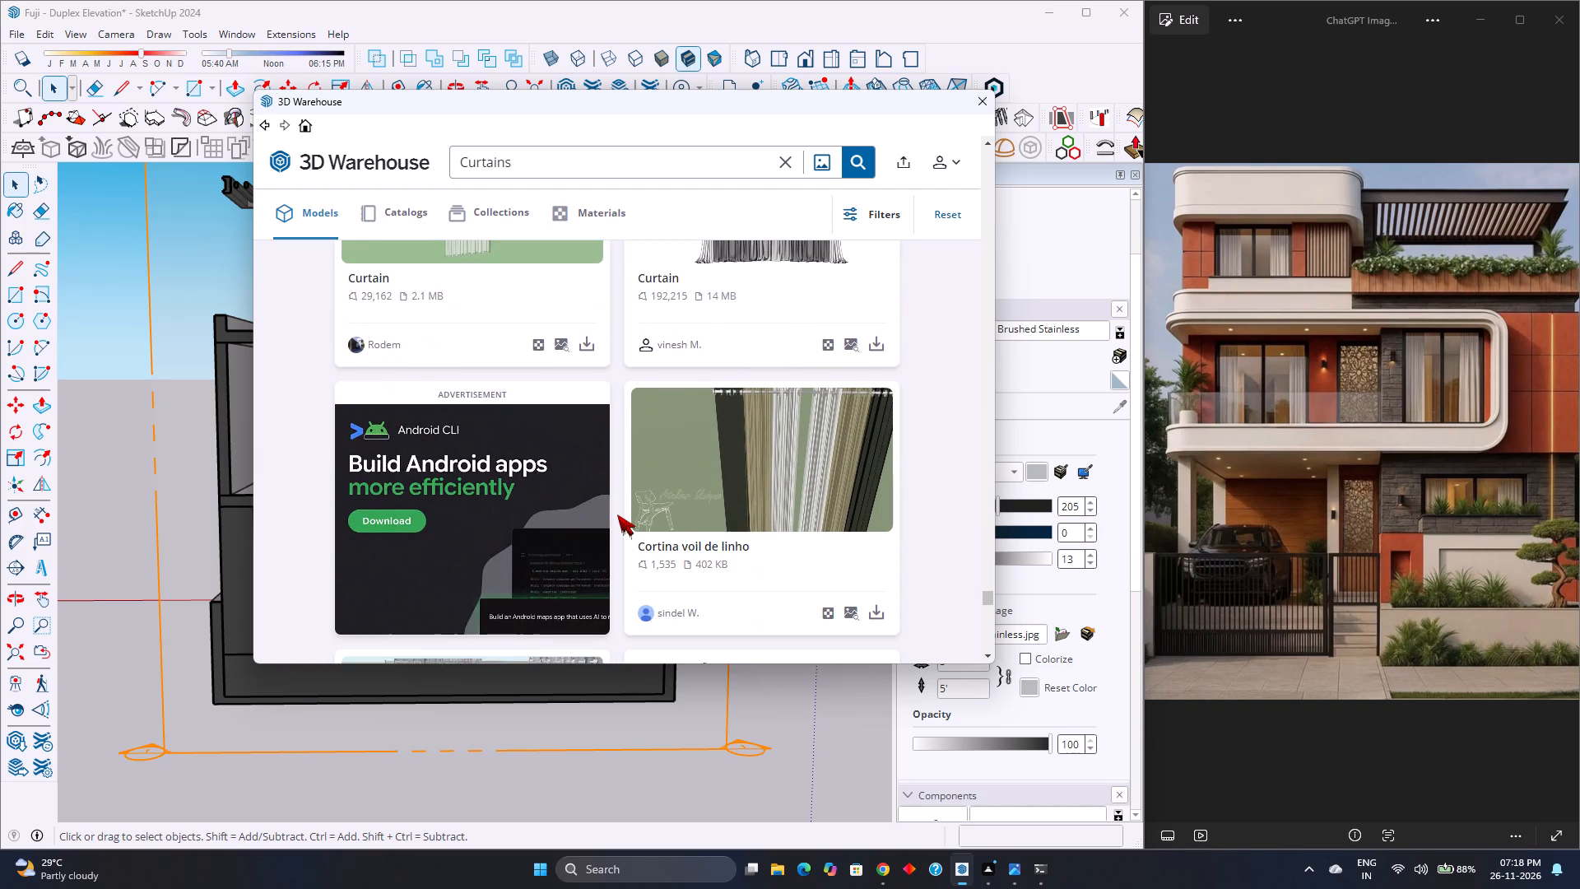
{"action": "scroll", "coordinate": [617, 514], "scroll_direction": "down", "scroll_amount": 5}
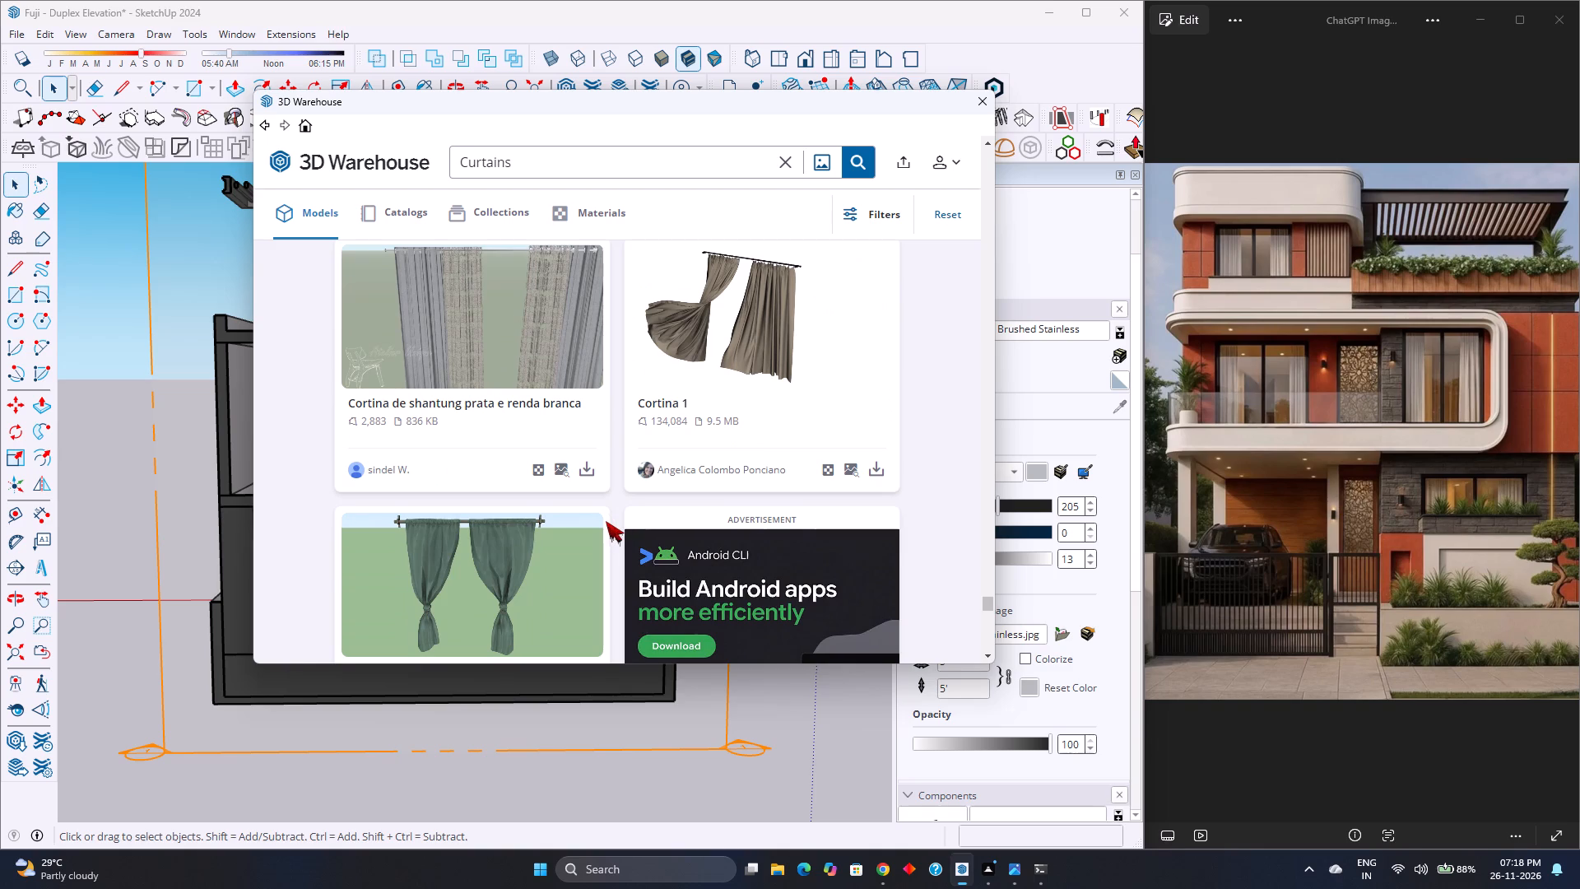
{"action": "scroll", "coordinate": [611, 520], "scroll_direction": "down", "scroll_amount": 11}
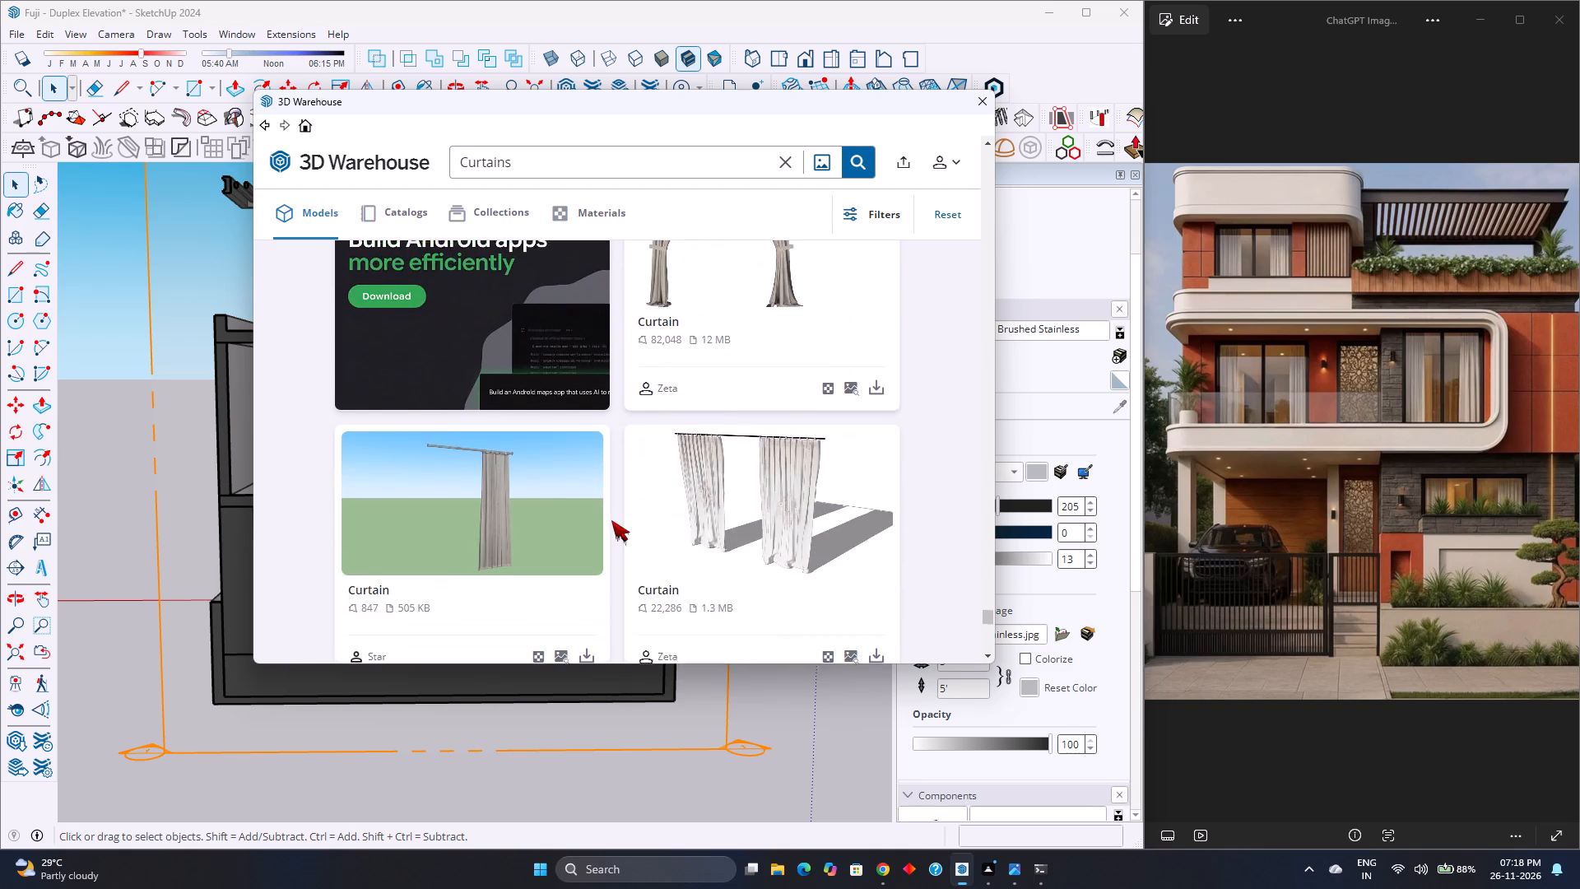
Continue browsing further 3D Warehouse curtain models for a pair that matches the front windows in the reference image.
{"action": "scroll", "coordinate": [611, 520], "scroll_direction": "down", "scroll_amount": 11}
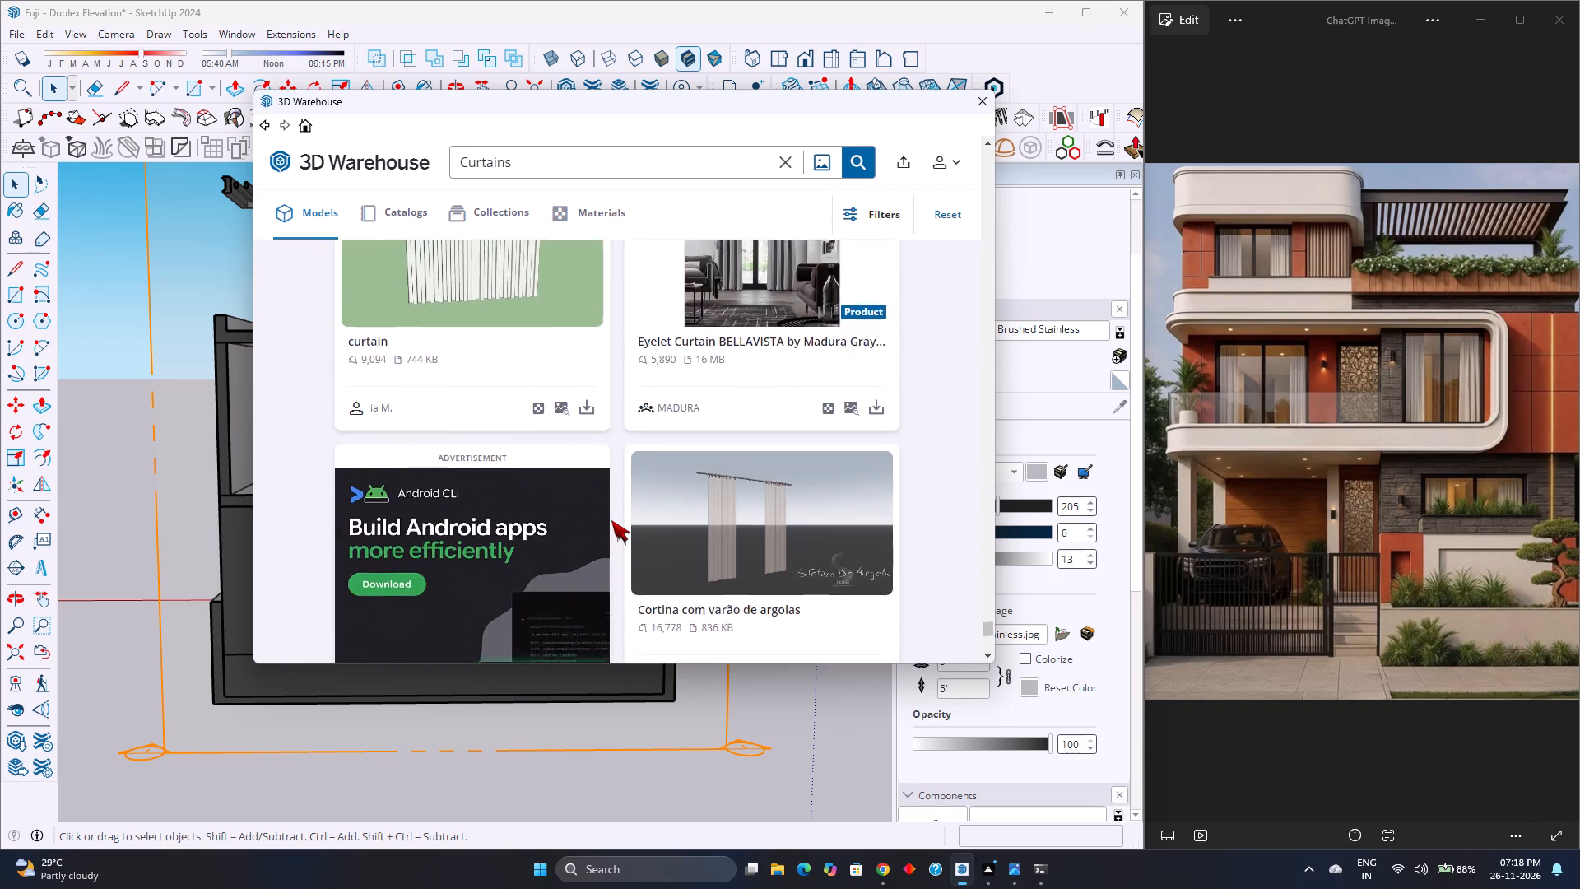
{"action": "scroll", "coordinate": [611, 520], "scroll_direction": "down", "scroll_amount": 10}
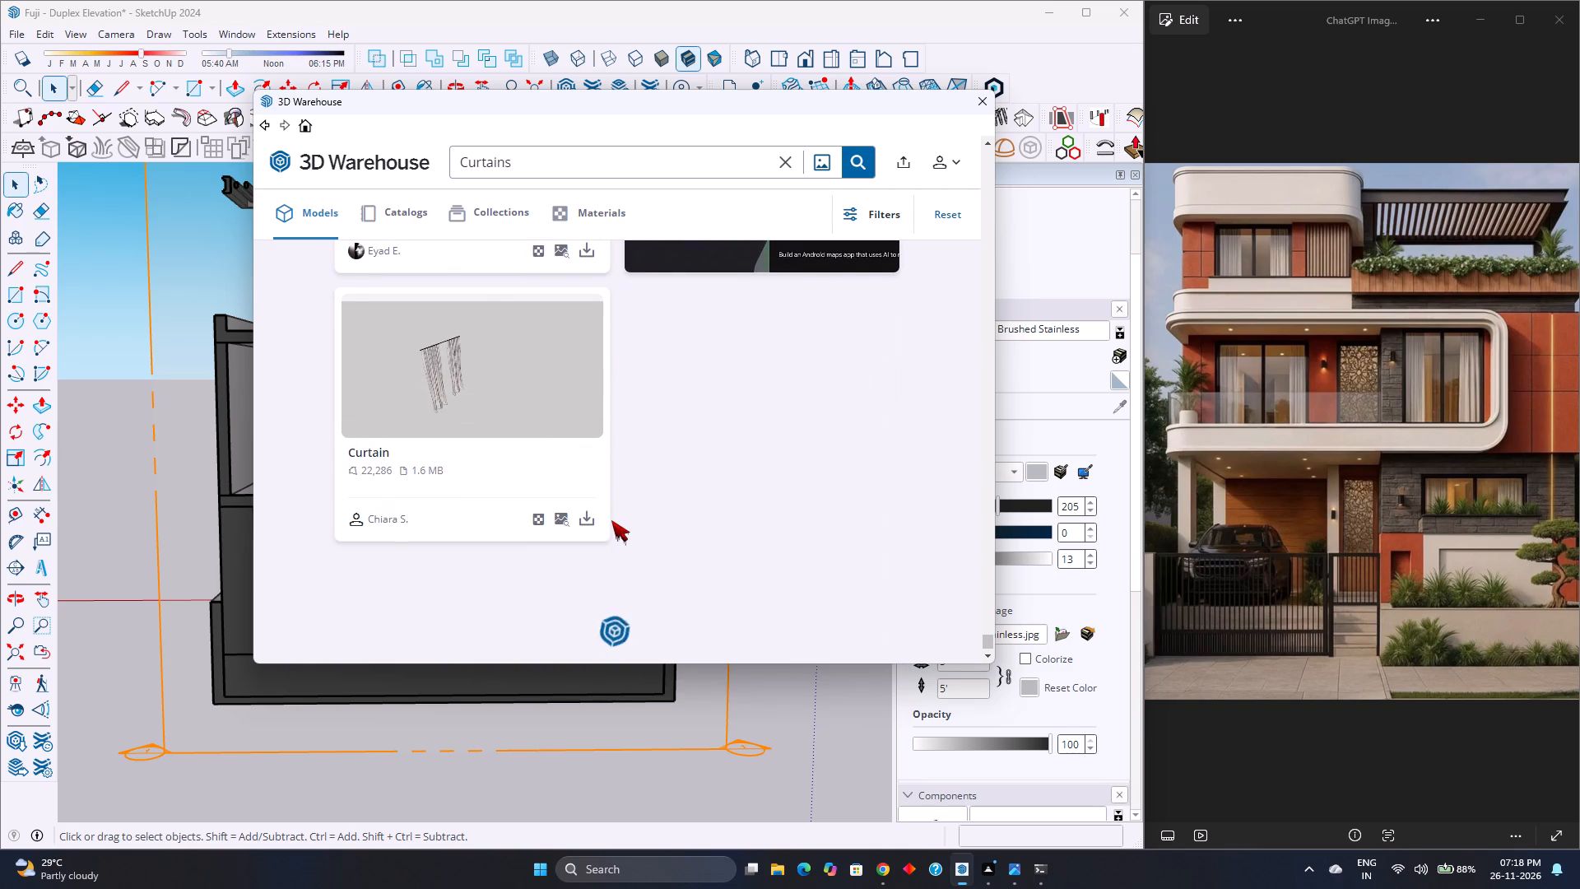
{"action": "scroll", "coordinate": [611, 520], "scroll_direction": "down", "scroll_amount": 3}
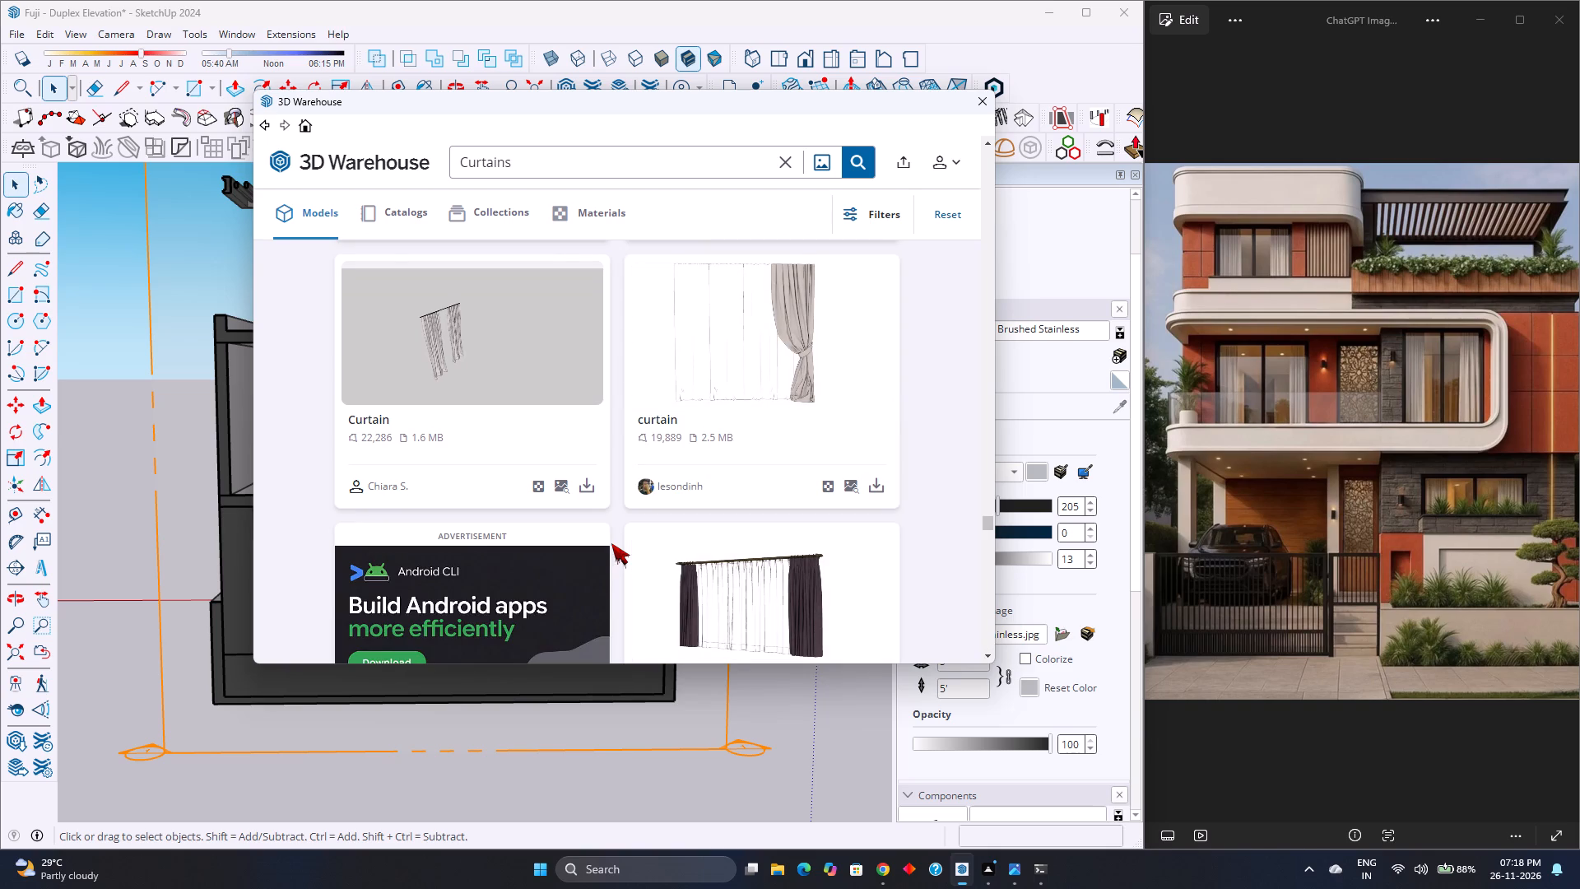
{"action": "scroll", "coordinate": [619, 533], "scroll_direction": "down", "scroll_amount": 19}
{"action": "scroll", "coordinate": [619, 536], "scroll_direction": "down", "scroll_amount": 15}
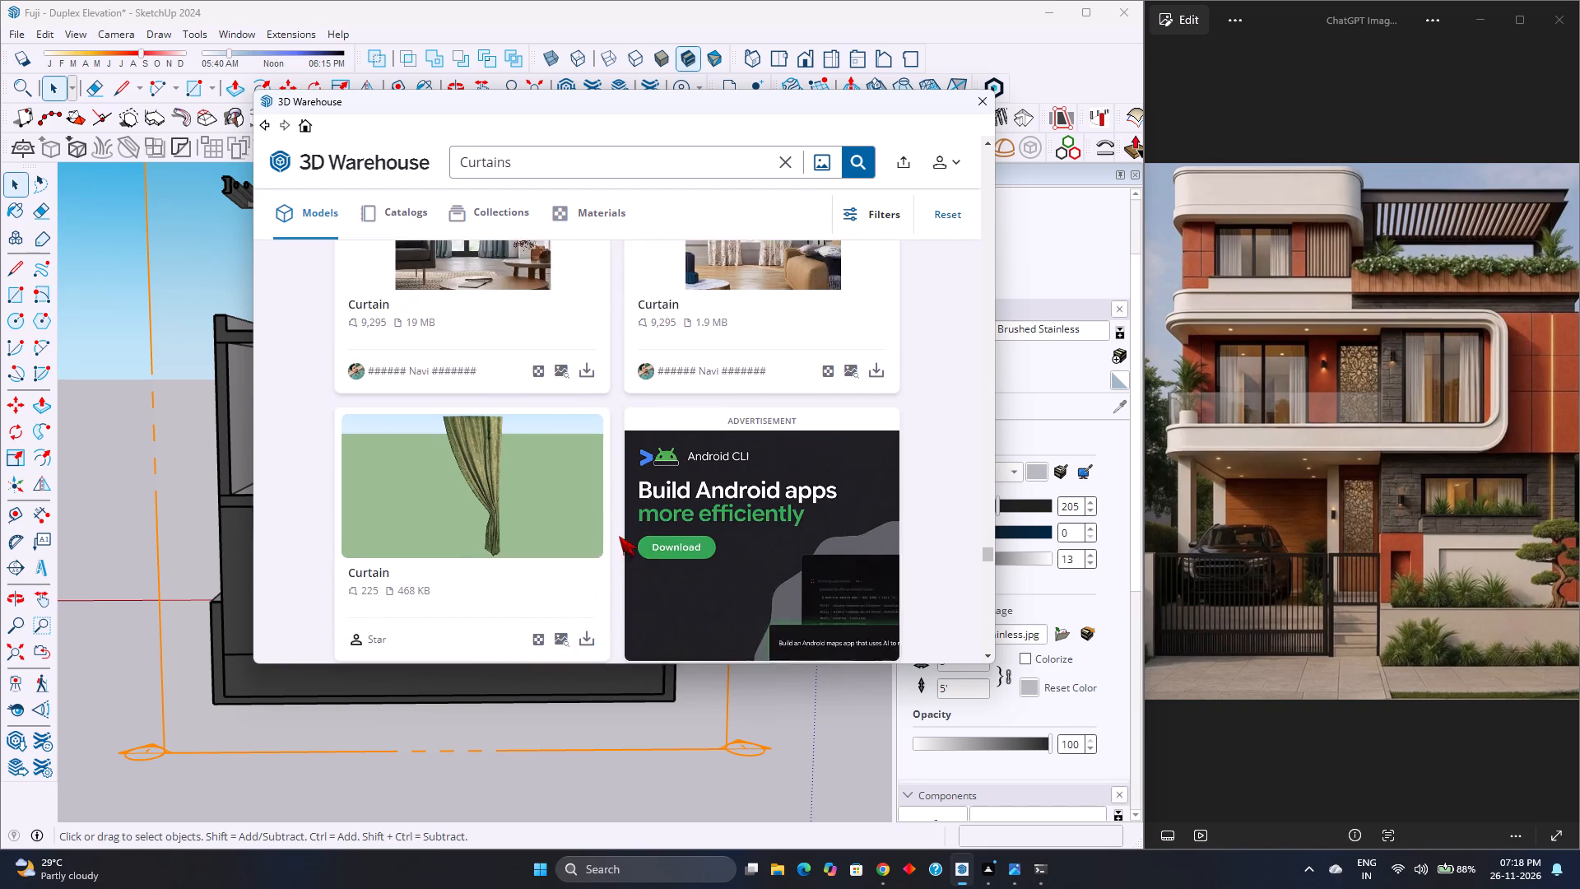
{"action": "scroll", "coordinate": [619, 536], "scroll_direction": "down", "scroll_amount": 2}
{"action": "scroll", "coordinate": [619, 536], "scroll_direction": "up", "scroll_amount": 4}
{"action": "scroll", "coordinate": [619, 536], "scroll_direction": "down", "scroll_amount": 10}
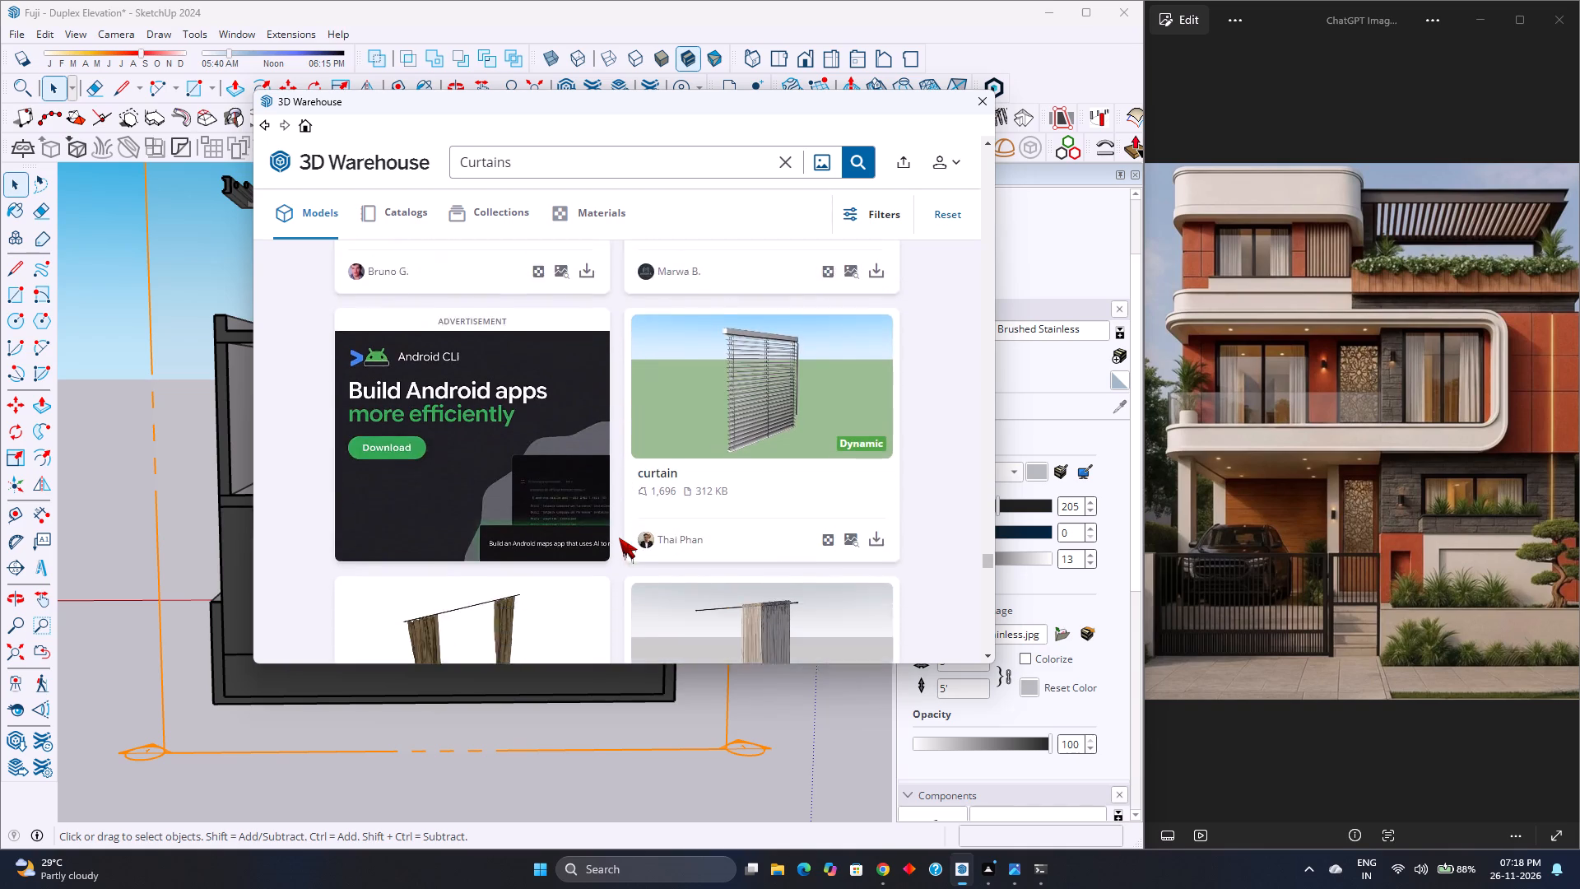
{"action": "scroll", "coordinate": [619, 538], "scroll_direction": "down", "scroll_amount": 10}
{"action": "scroll", "coordinate": [620, 538], "scroll_direction": "up", "scroll_amount": 3}
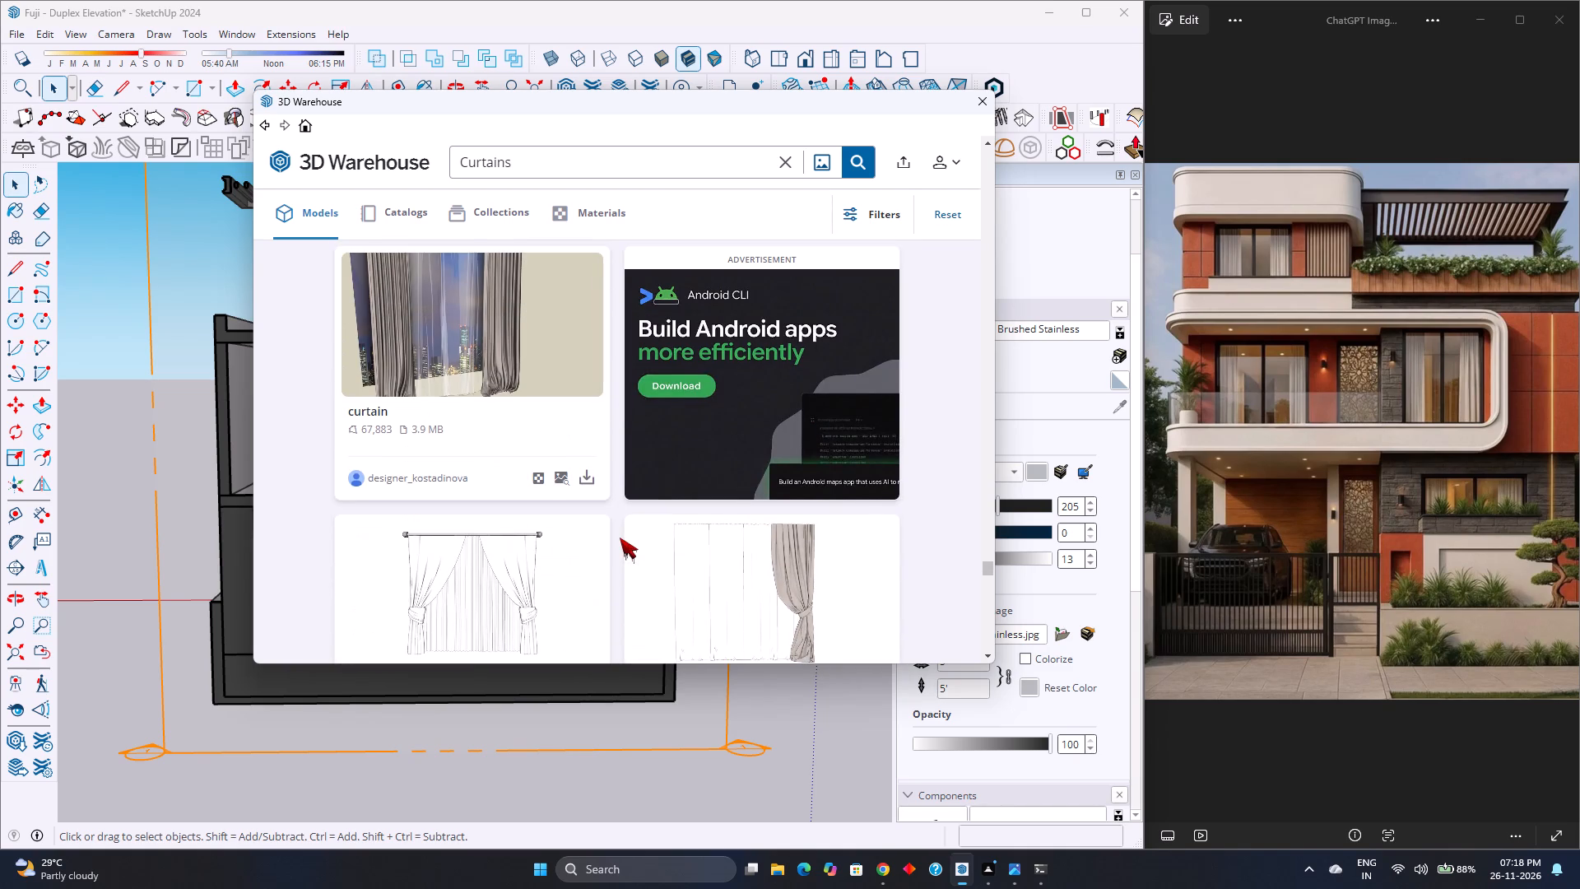
{"action": "scroll", "coordinate": [620, 538], "scroll_direction": "down", "scroll_amount": 14}
{"action": "scroll", "coordinate": [620, 538], "scroll_direction": "down", "scroll_amount": 8}
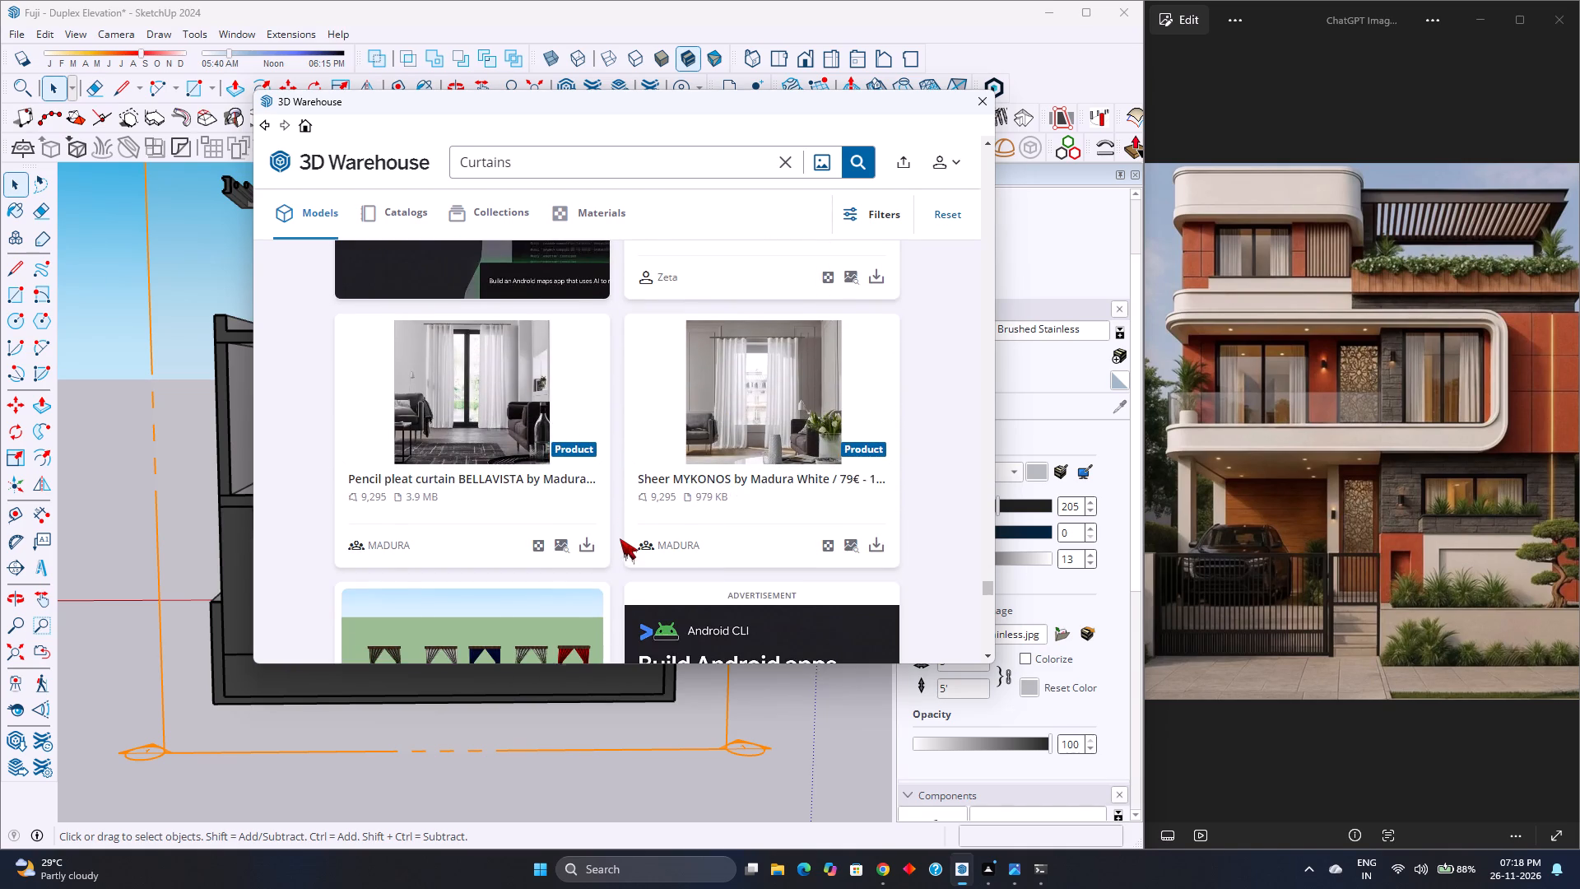
{"action": "scroll", "coordinate": [620, 538], "scroll_direction": "down", "scroll_amount": 13}
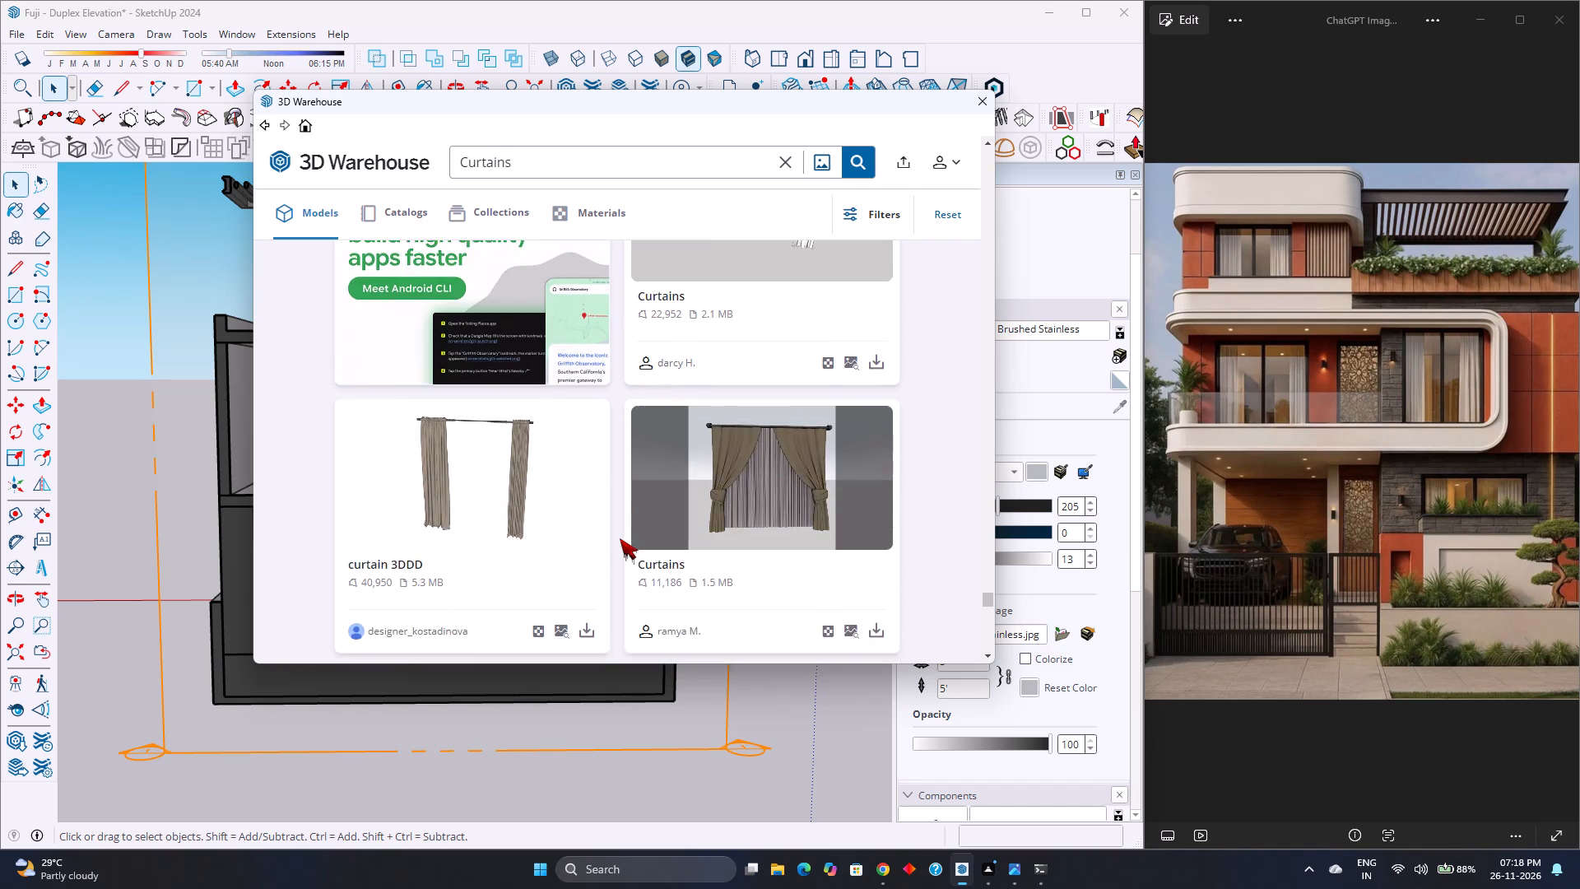
{"action": "scroll", "coordinate": [620, 538], "scroll_direction": "down", "scroll_amount": 17}
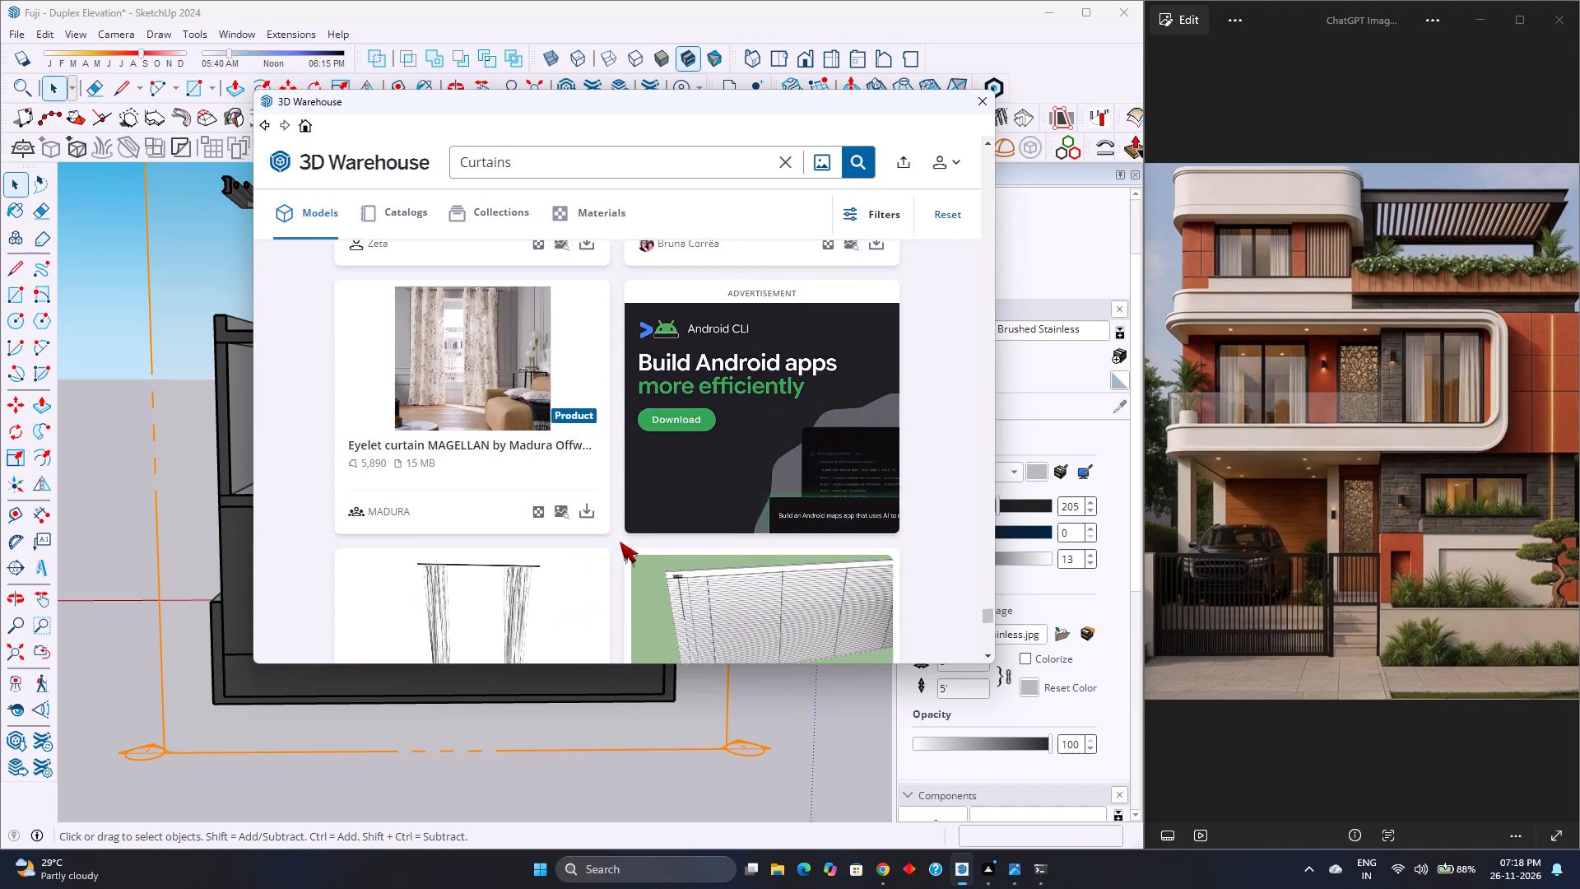
{"action": "scroll", "coordinate": [615, 543], "scroll_direction": "down", "scroll_amount": 12}
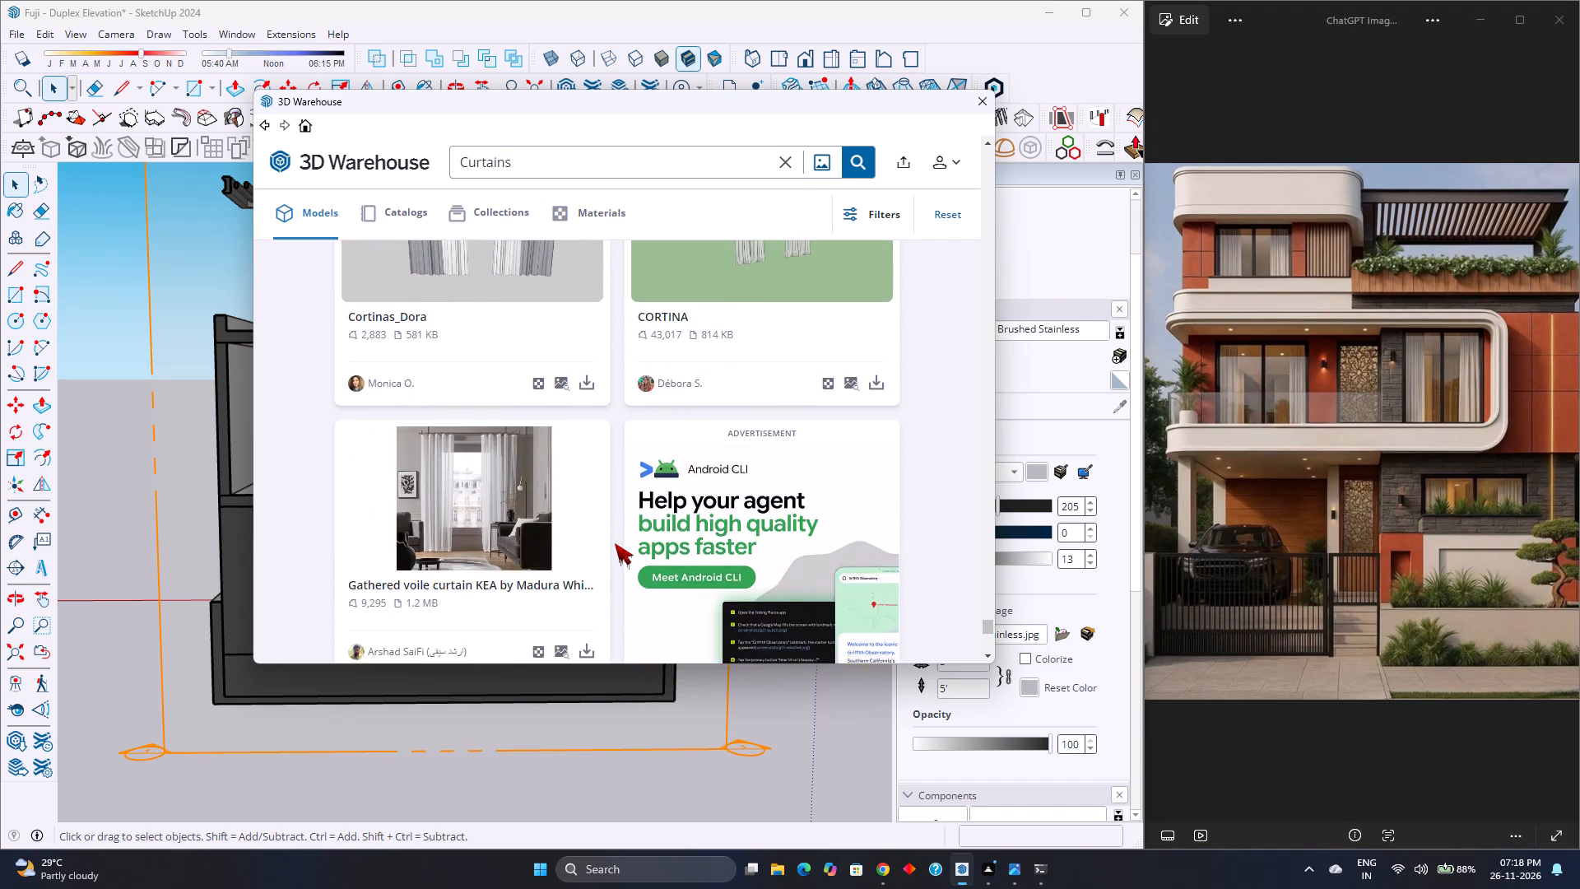
{"action": "scroll", "coordinate": [615, 543], "scroll_direction": "down", "scroll_amount": 12}
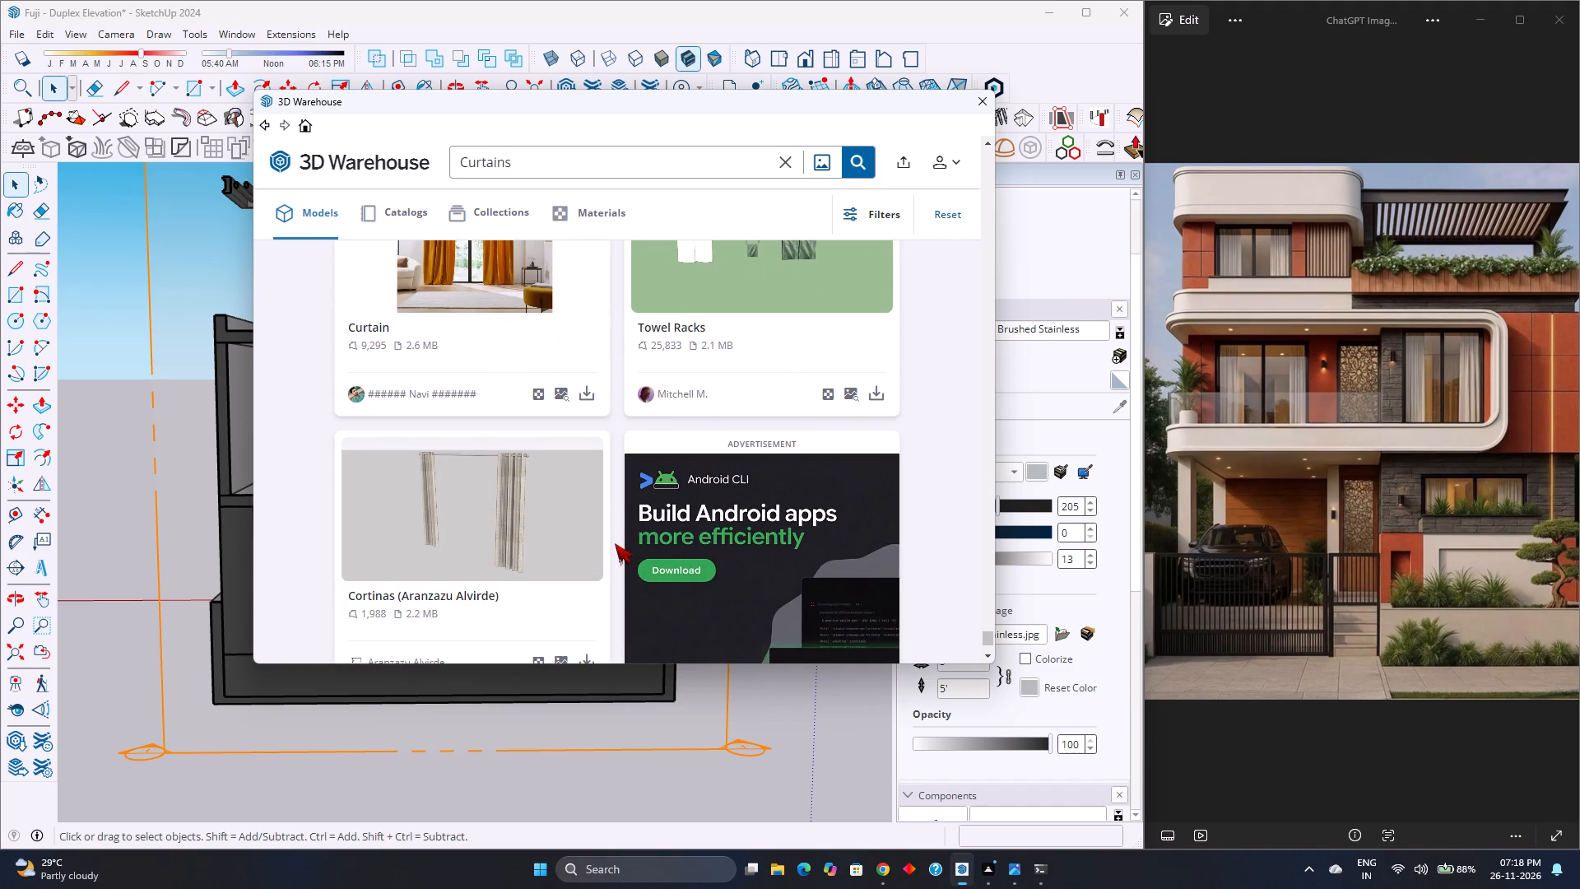
{"action": "scroll", "coordinate": [622, 542], "scroll_direction": "down", "scroll_amount": 7}
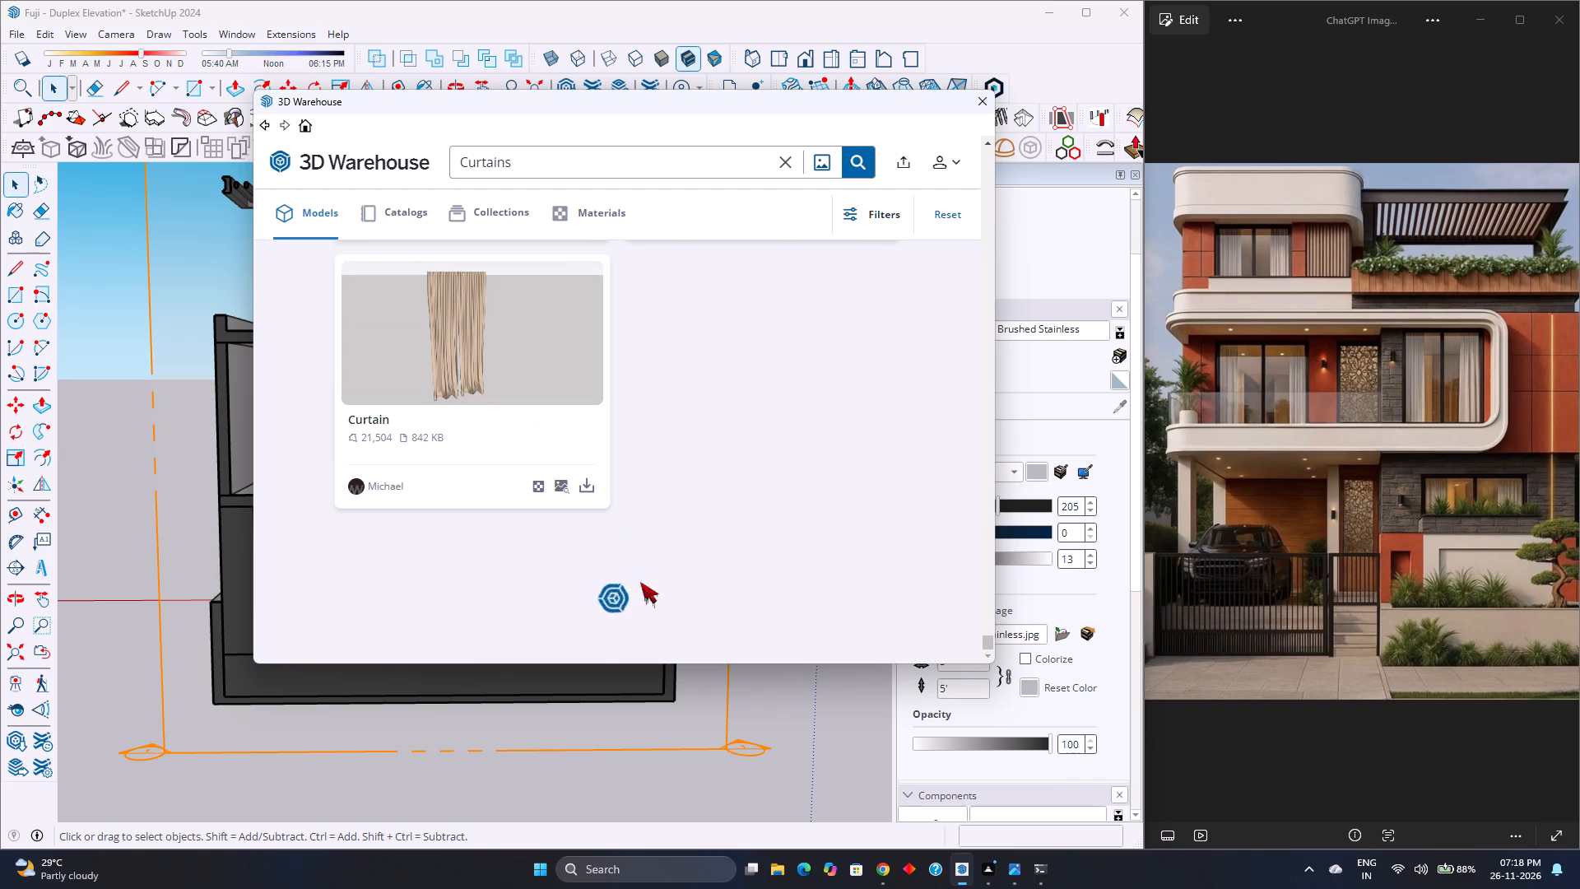
{"action": "left_click_drag", "start_coordinate": [980, 637], "coordinate": [985, 520]}
{"action": "scroll", "coordinate": [631, 435], "scroll_direction": "down", "scroll_amount": 5}
{"action": "scroll", "coordinate": [626, 468], "scroll_direction": "up", "scroll_amount": 3}
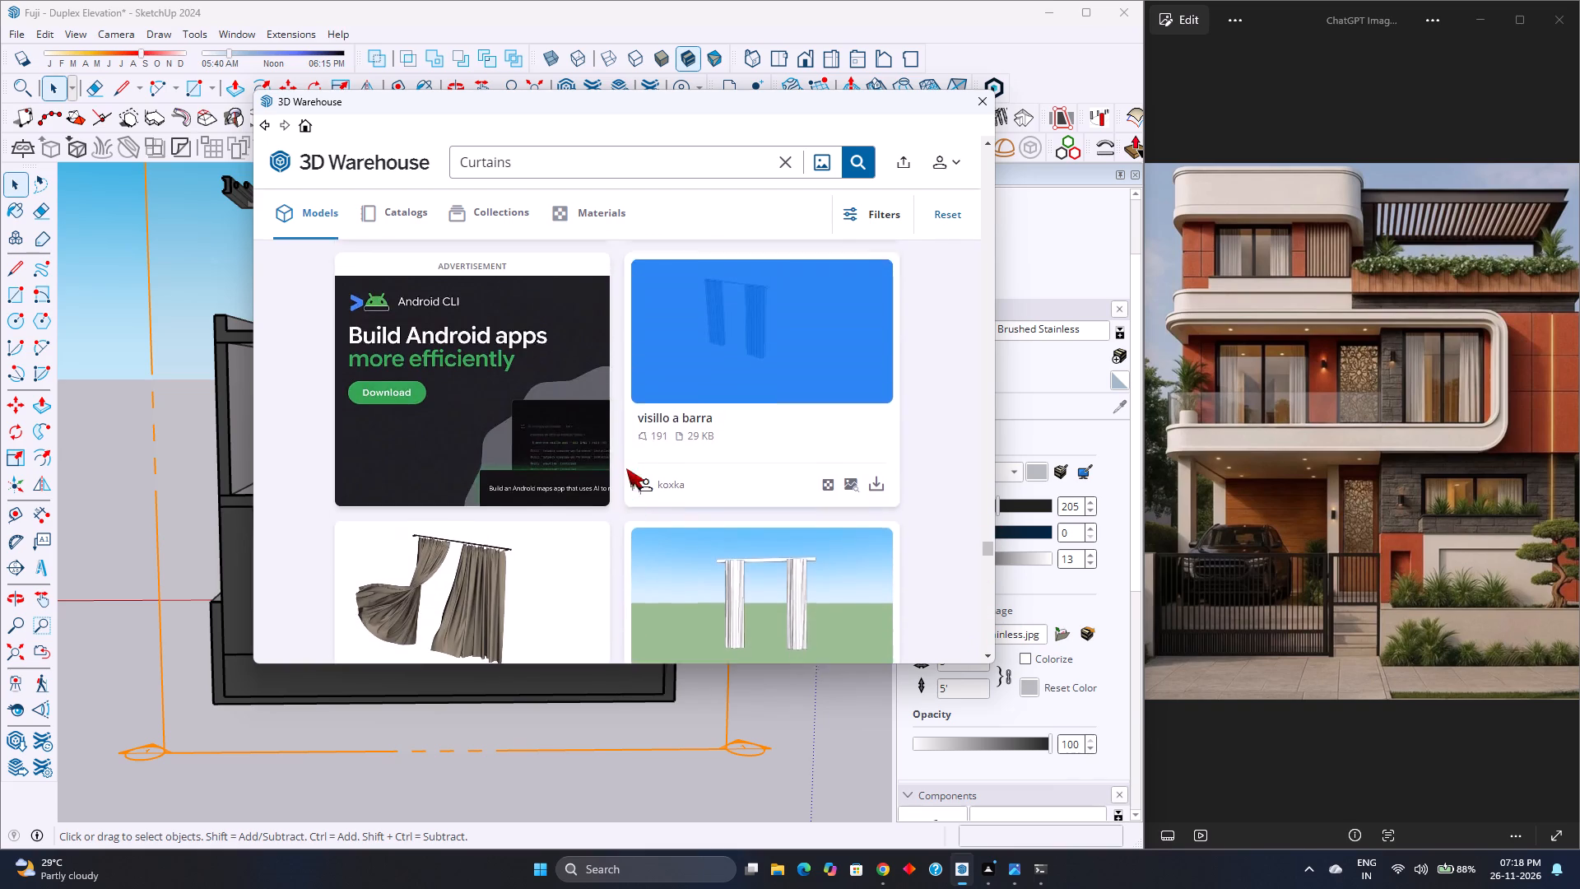
{"action": "scroll", "coordinate": [626, 468], "scroll_direction": "down", "scroll_amount": 5}
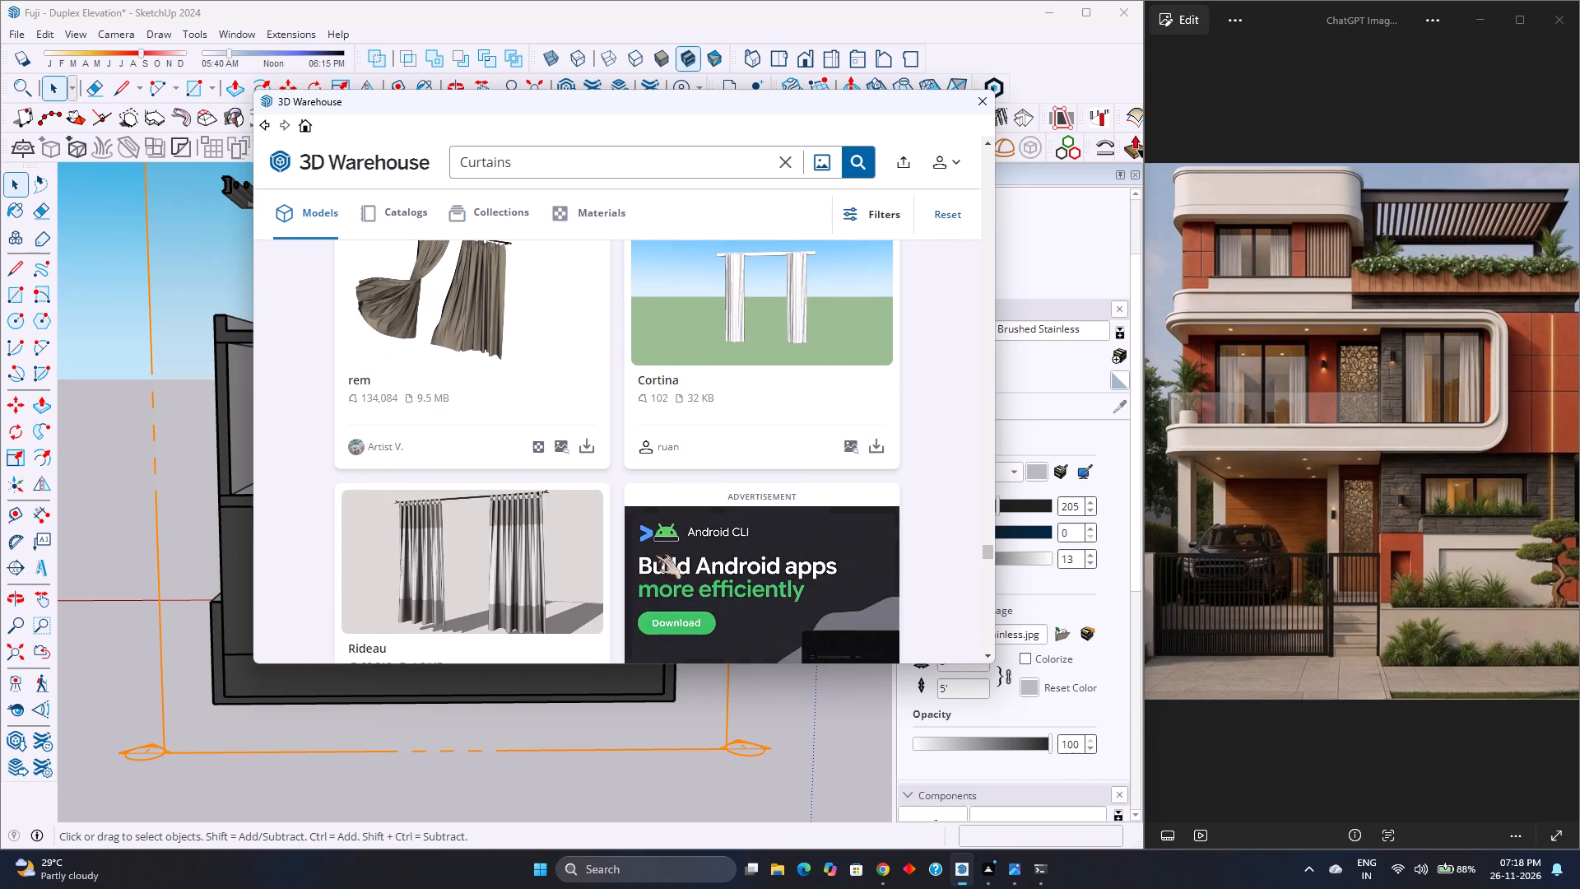
{"action": "scroll", "coordinate": [607, 542], "scroll_direction": "down", "scroll_amount": 4}
{"action": "scroll", "coordinate": [785, 562], "scroll_direction": "down", "scroll_amount": 3}
{"action": "scroll", "coordinate": [658, 543], "scroll_direction": "down", "scroll_amount": 3}
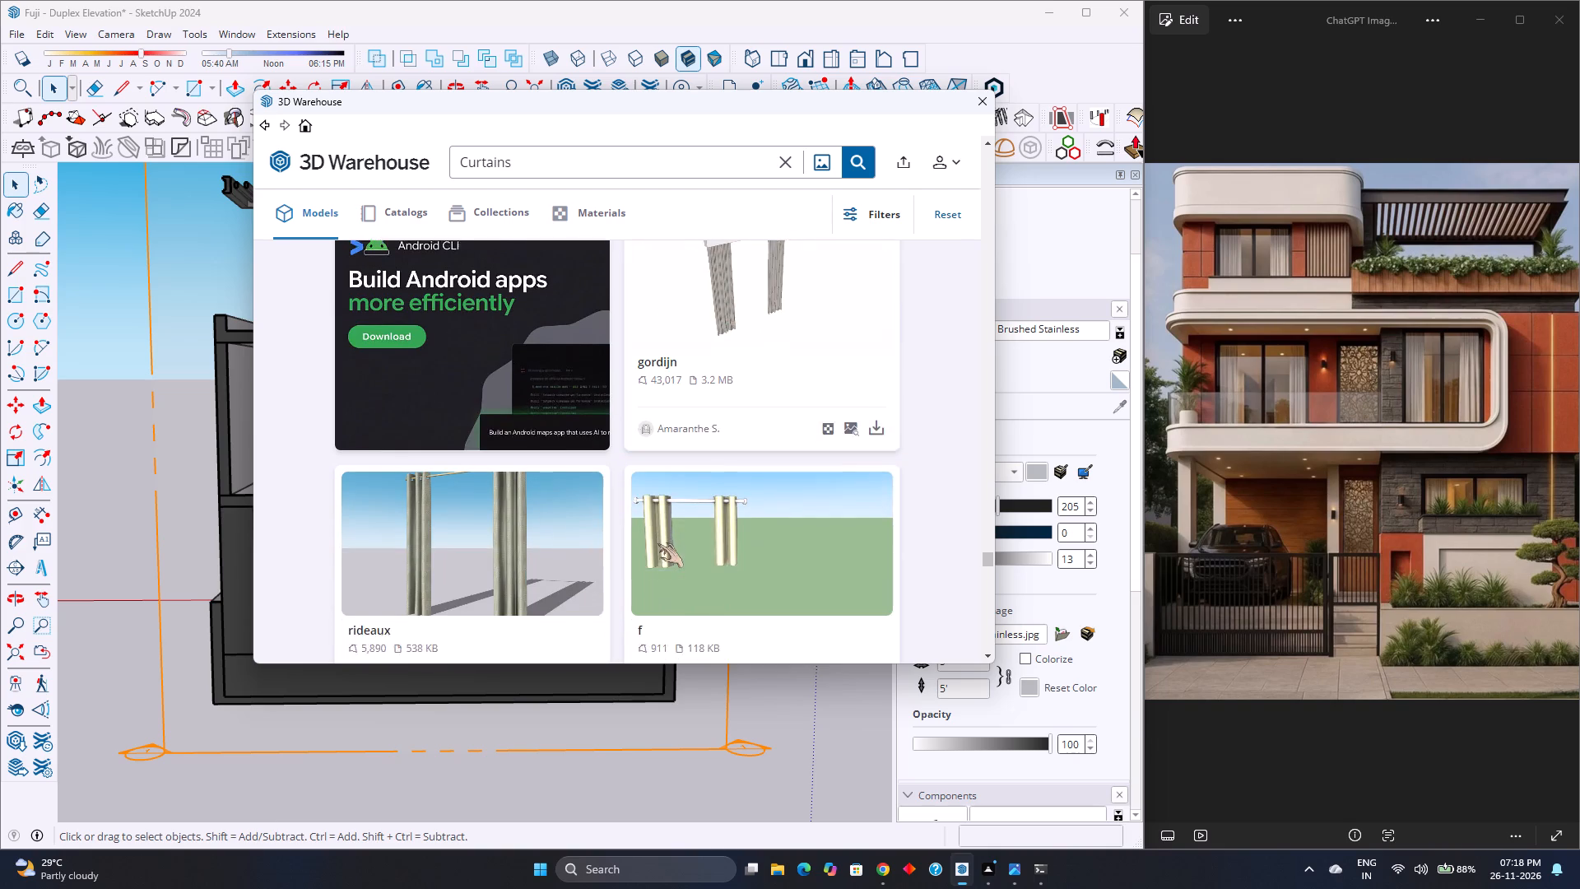
{"action": "scroll", "coordinate": [658, 543], "scroll_direction": "down", "scroll_amount": 6}
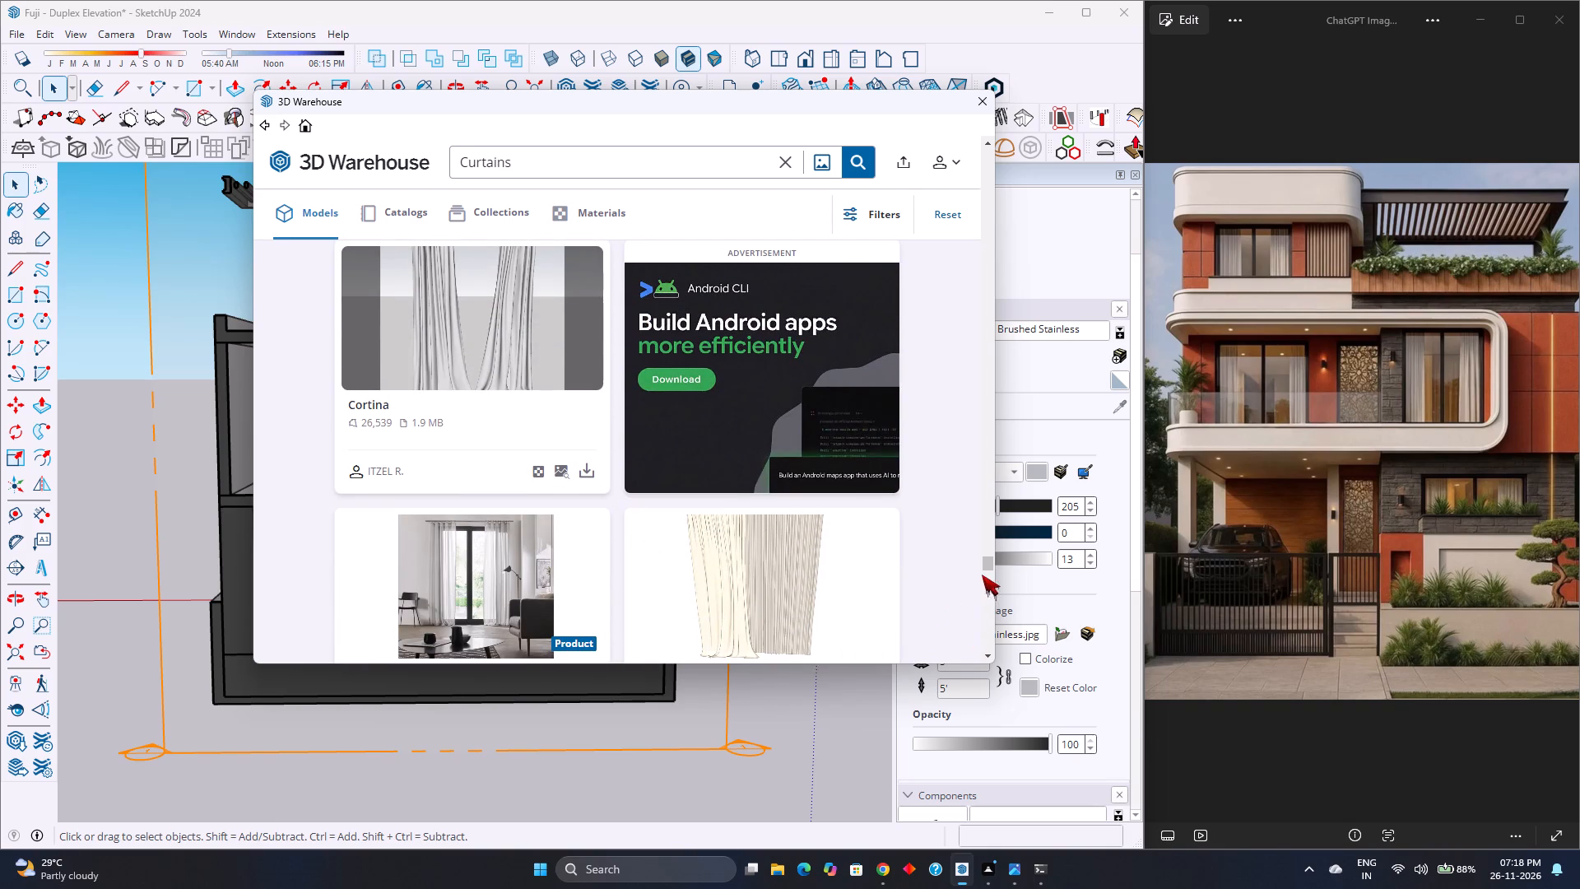
Return to the start of the "Curtains" results and review the models again for one suiting the duplex's front windows.
{"action": "left_click_drag", "start_coordinate": [987, 566], "coordinate": [986, 99]}
{"action": "scroll", "coordinate": [632, 542], "scroll_direction": "down", "scroll_amount": 2}
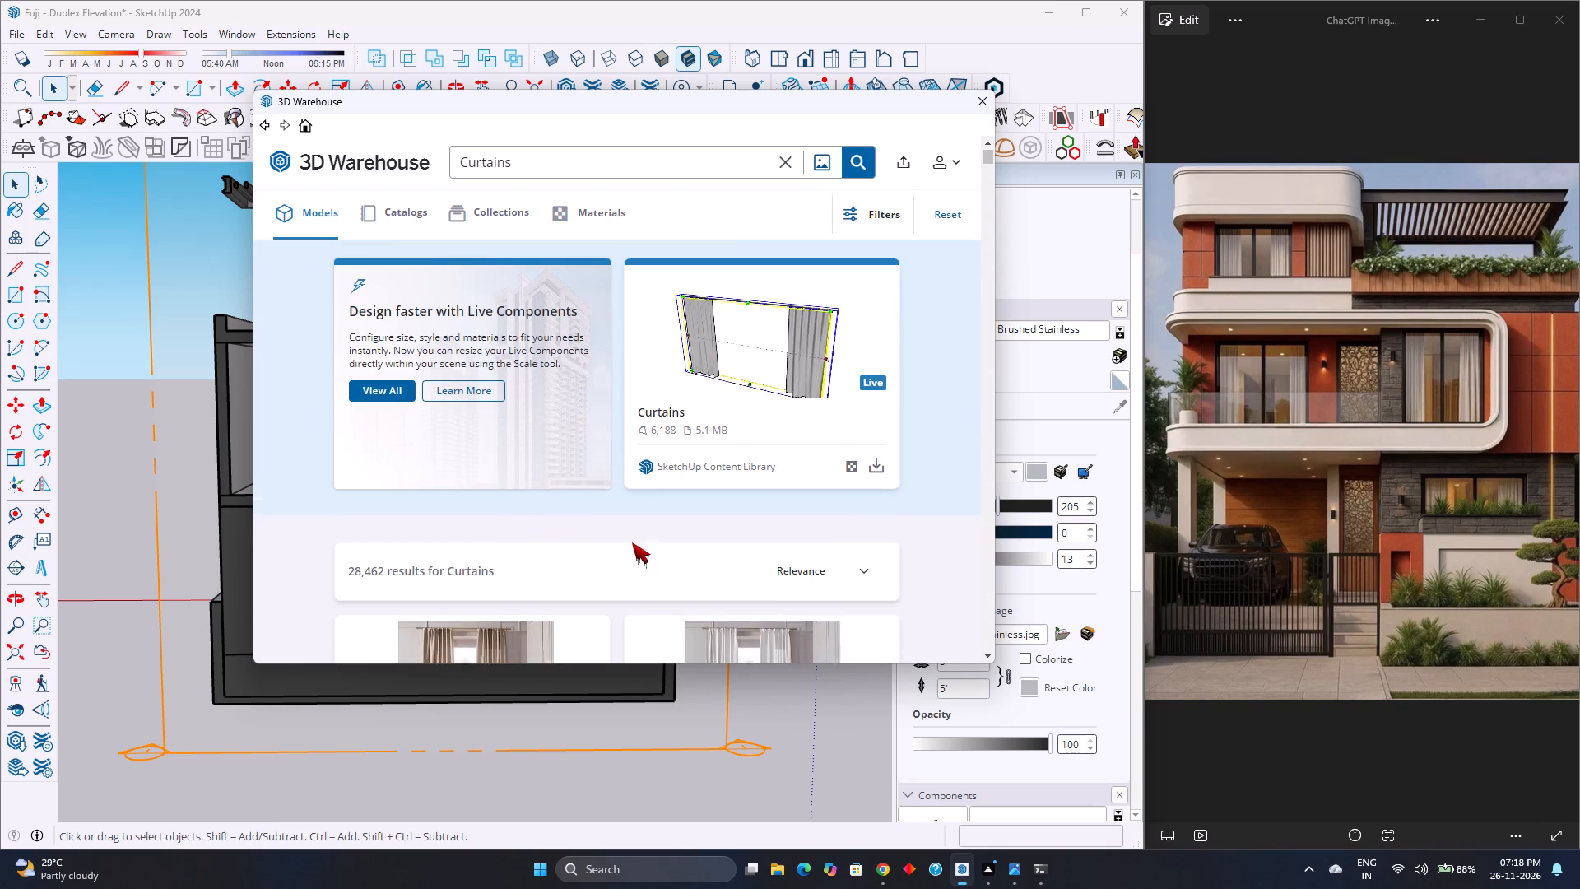
{"action": "scroll", "coordinate": [632, 542], "scroll_direction": "down", "scroll_amount": 15}
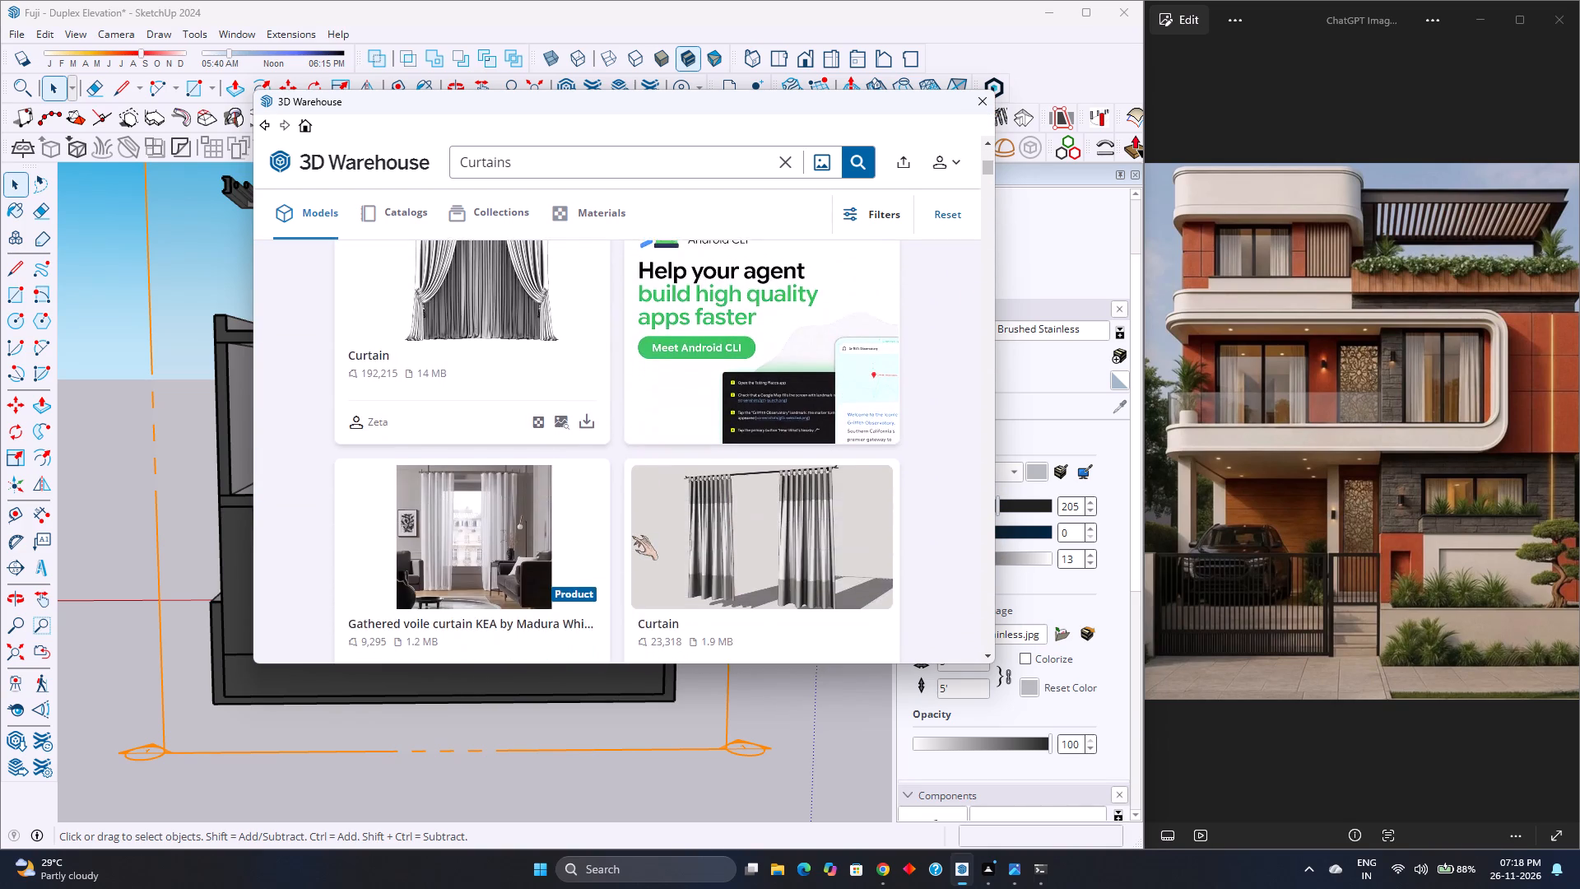
{"action": "scroll", "coordinate": [632, 536], "scroll_direction": "down", "scroll_amount": 11}
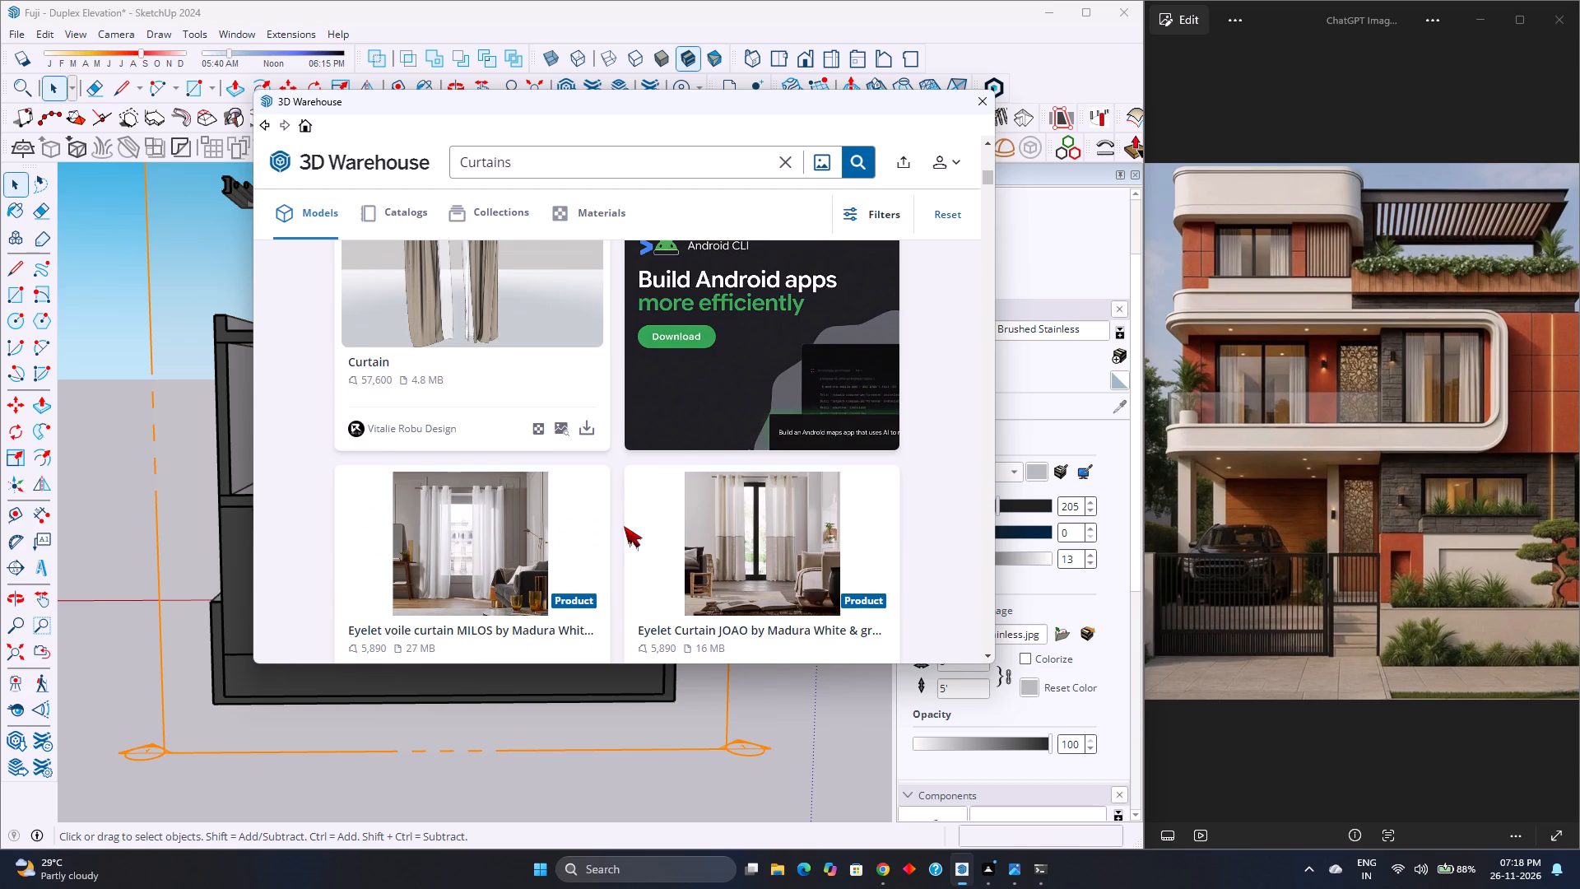
{"action": "scroll", "coordinate": [619, 528], "scroll_direction": "down", "scroll_amount": 12}
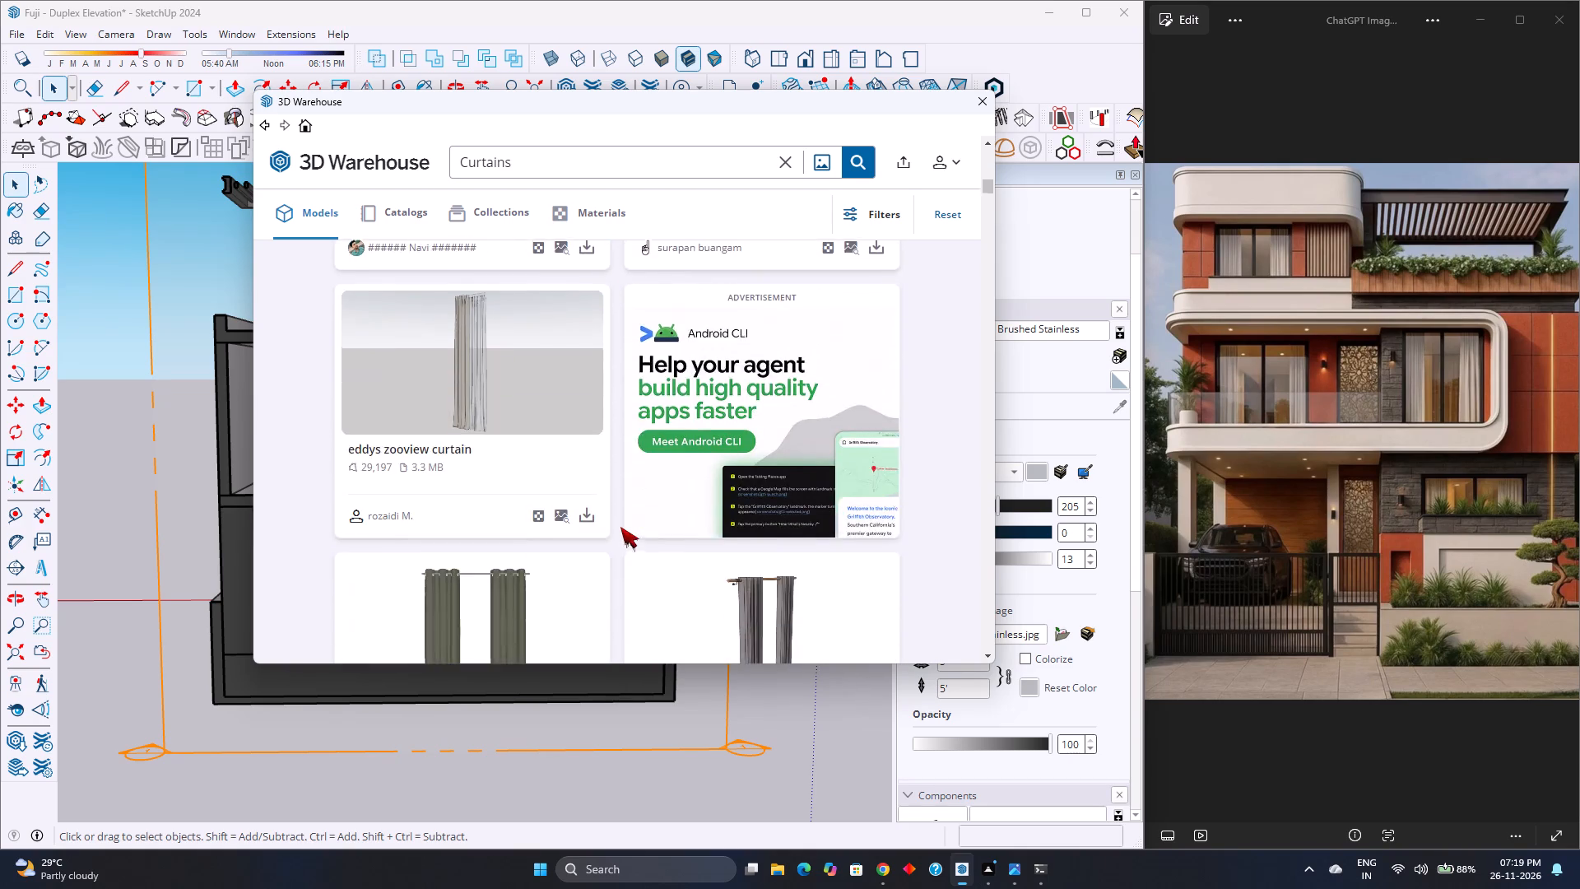
{"action": "scroll", "coordinate": [620, 527], "scroll_direction": "down", "scroll_amount": 14}
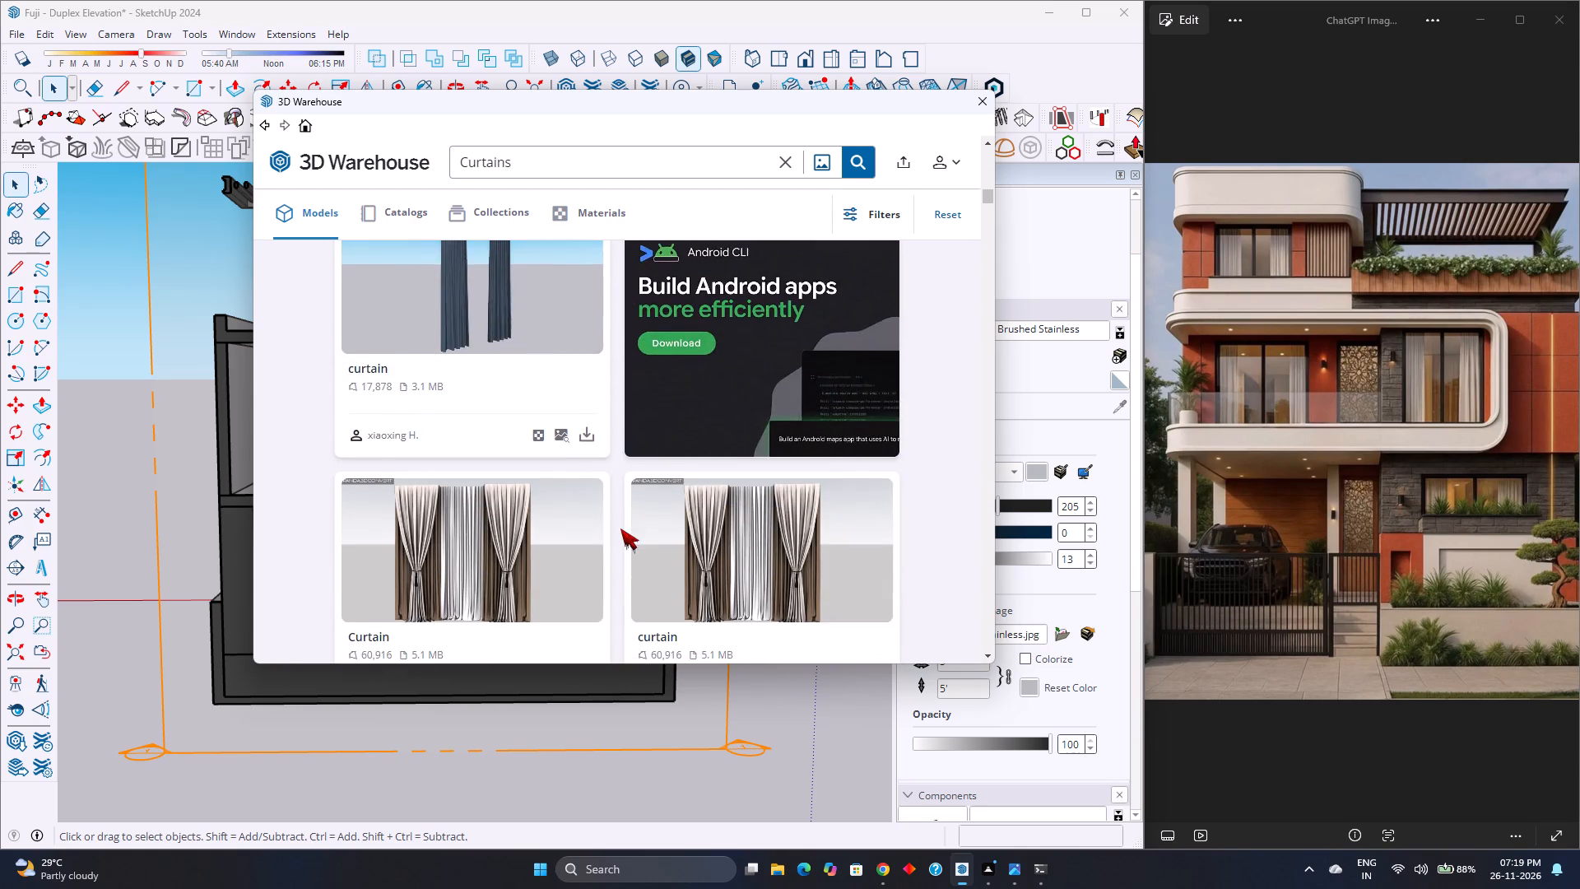
{"action": "scroll", "coordinate": [620, 528], "scroll_direction": "down", "scroll_amount": 13}
{"action": "scroll", "coordinate": [620, 528], "scroll_direction": "up", "scroll_amount": 3}
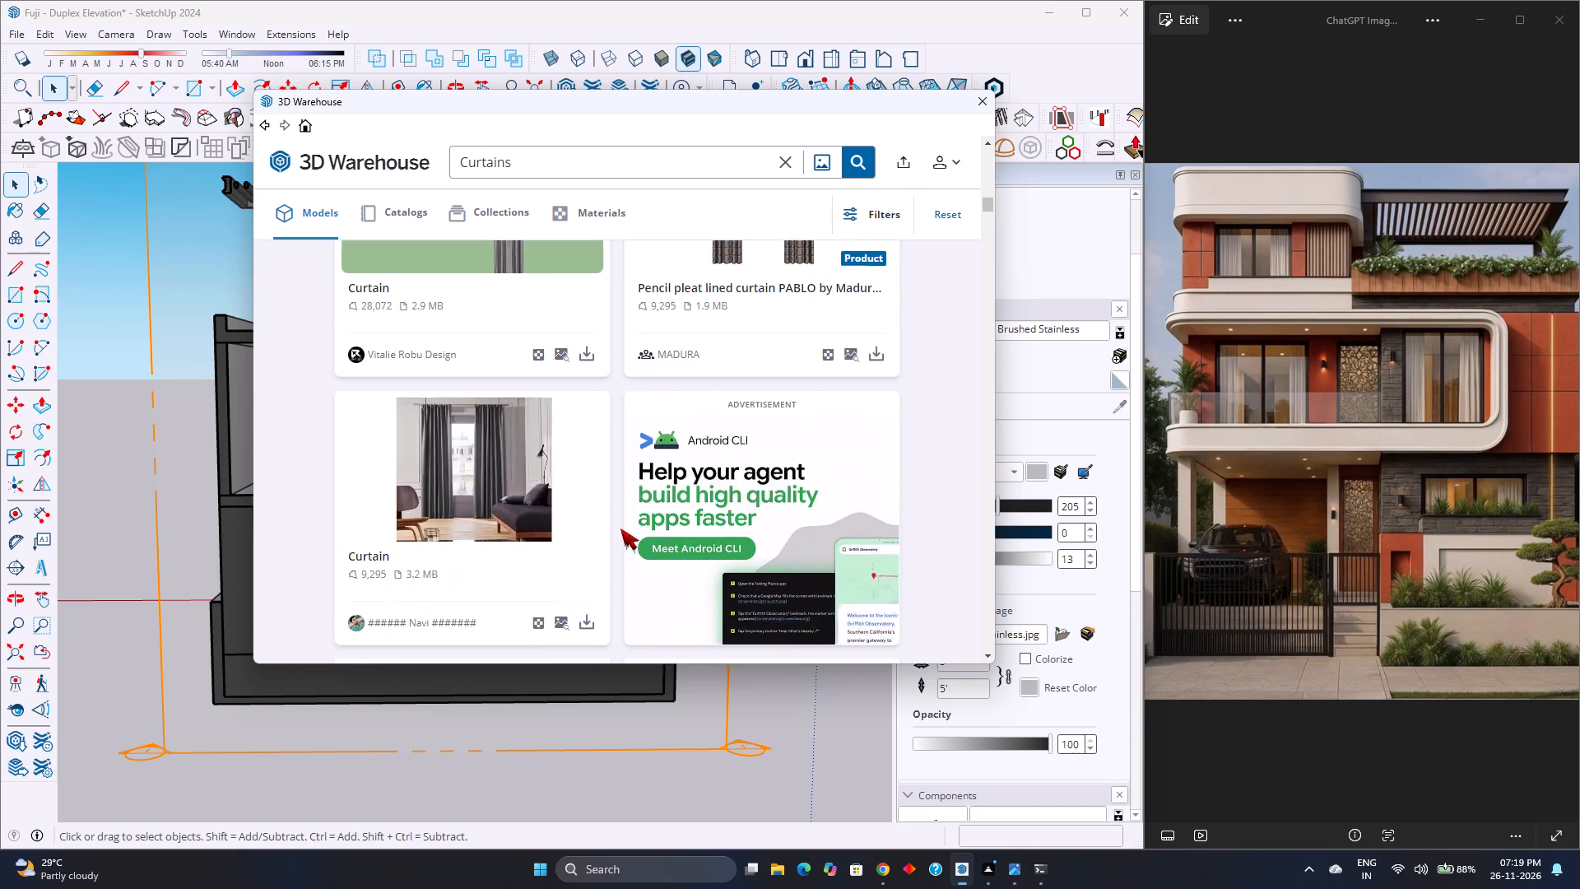
{"action": "scroll", "coordinate": [620, 528], "scroll_direction": "up", "scroll_amount": 2}
{"action": "scroll", "coordinate": [620, 528], "scroll_direction": "down", "scroll_amount": 14}
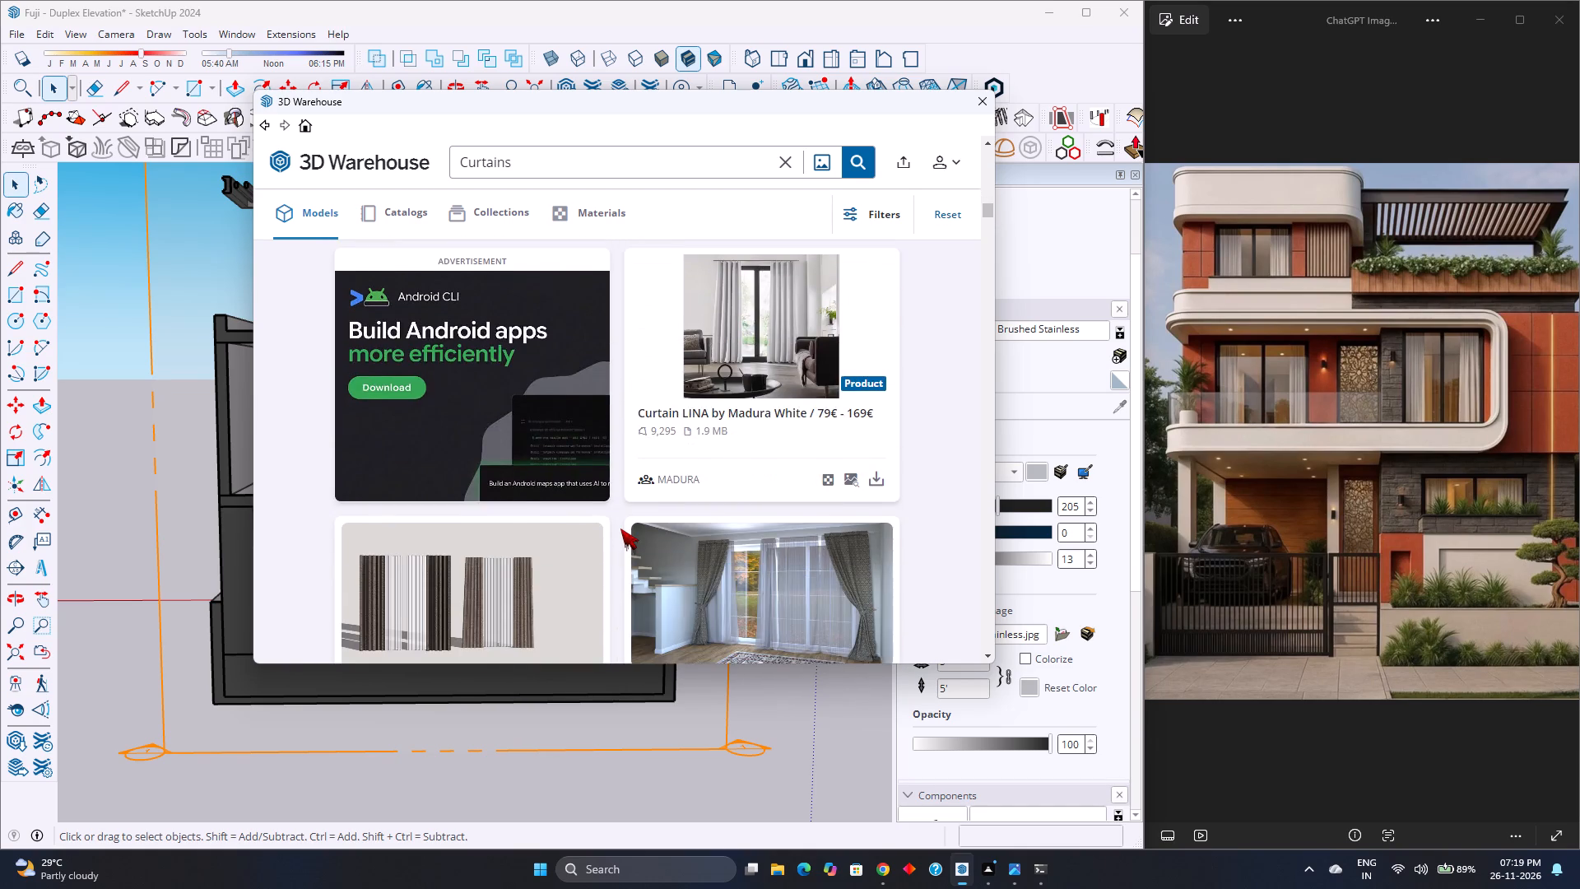
{"action": "scroll", "coordinate": [620, 528], "scroll_direction": "down", "scroll_amount": 20}
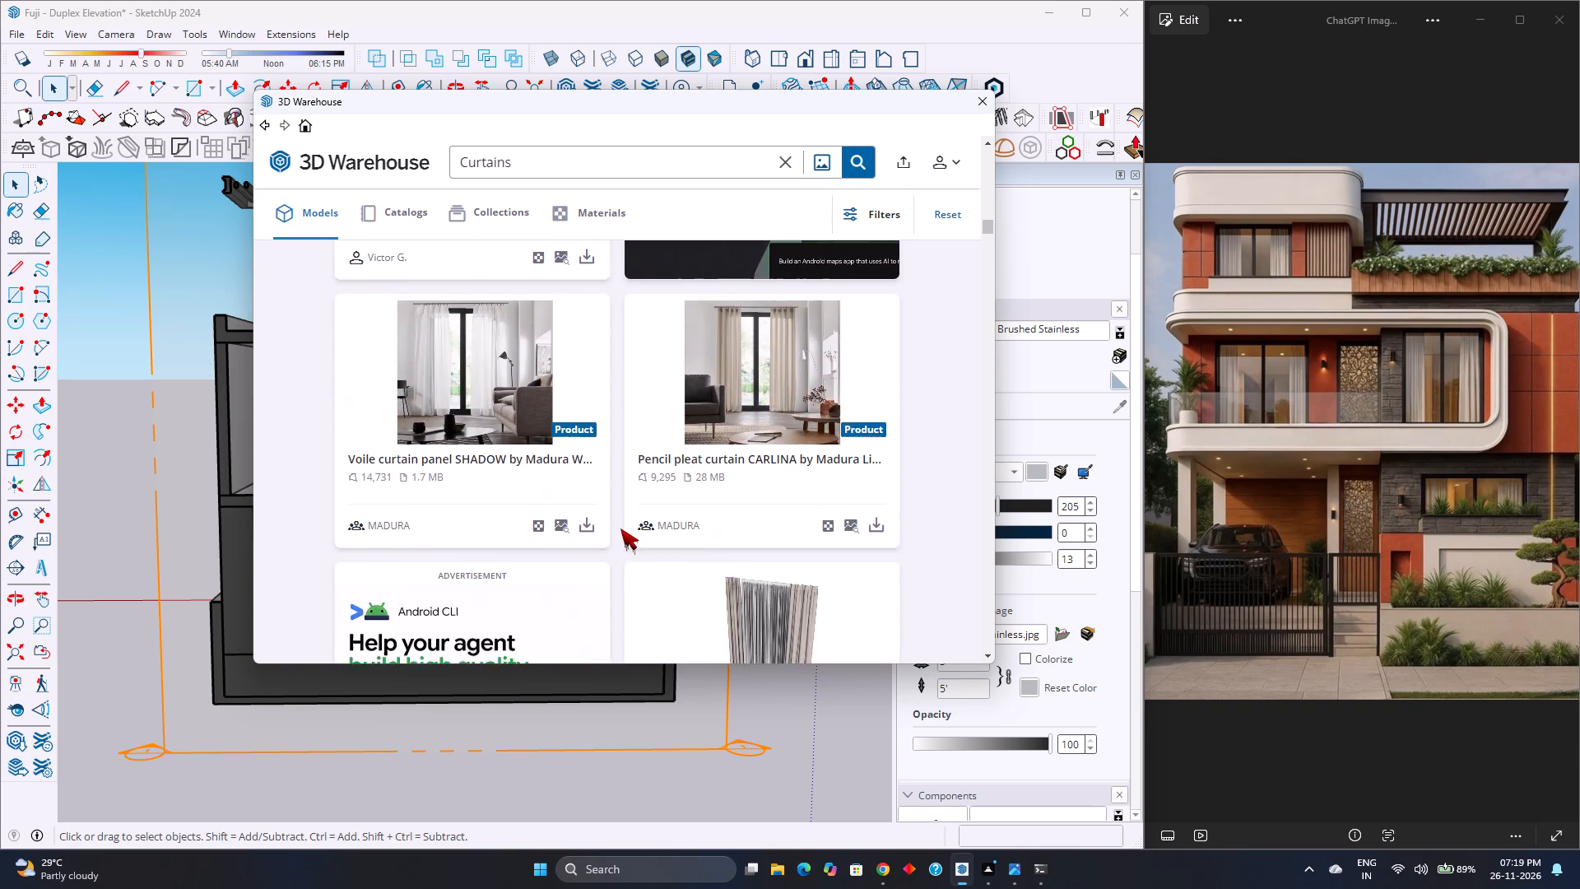
{"action": "scroll", "coordinate": [620, 528], "scroll_direction": "down", "scroll_amount": 5}
{"action": "scroll", "coordinate": [620, 527], "scroll_direction": "up", "scroll_amount": 3}
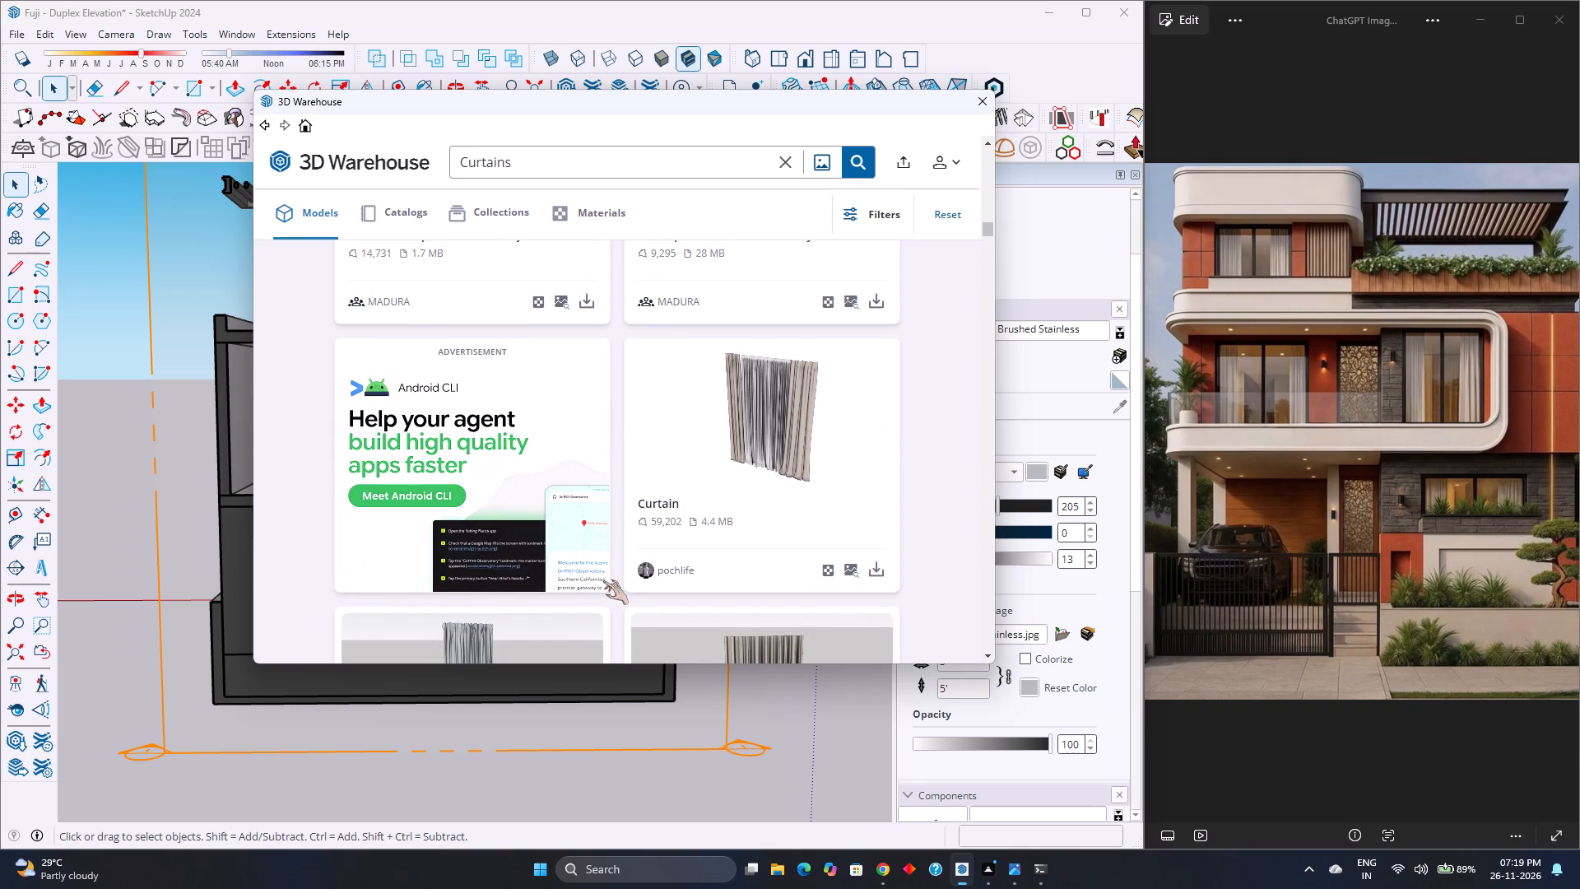
{"action": "scroll", "coordinate": [621, 603], "scroll_direction": "down", "scroll_amount": 8}
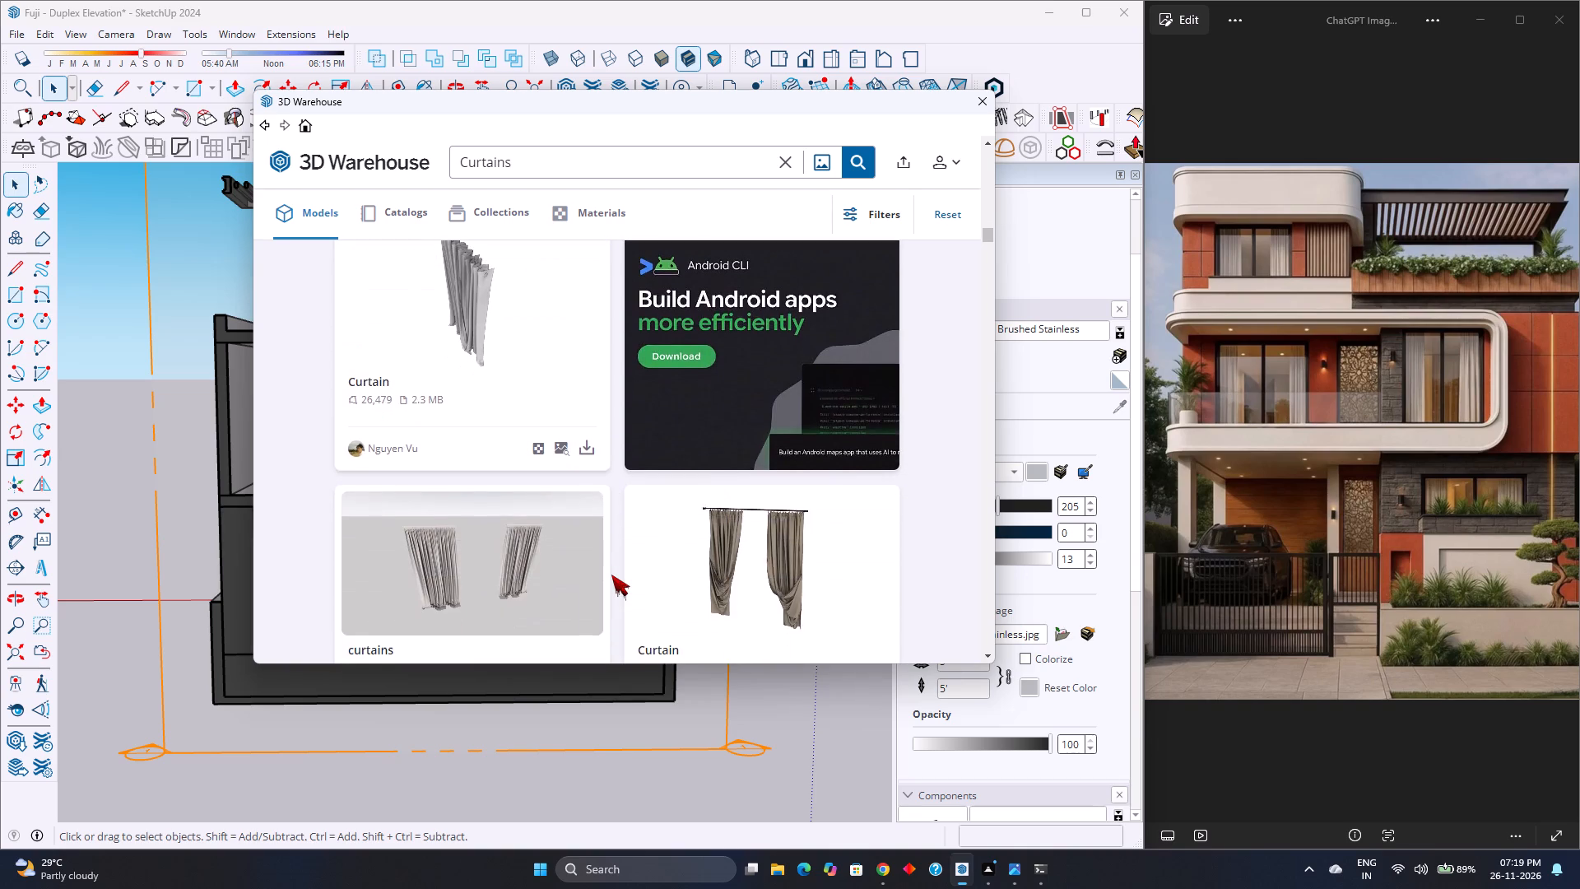
{"action": "scroll", "coordinate": [611, 575], "scroll_direction": "down", "scroll_amount": 9}
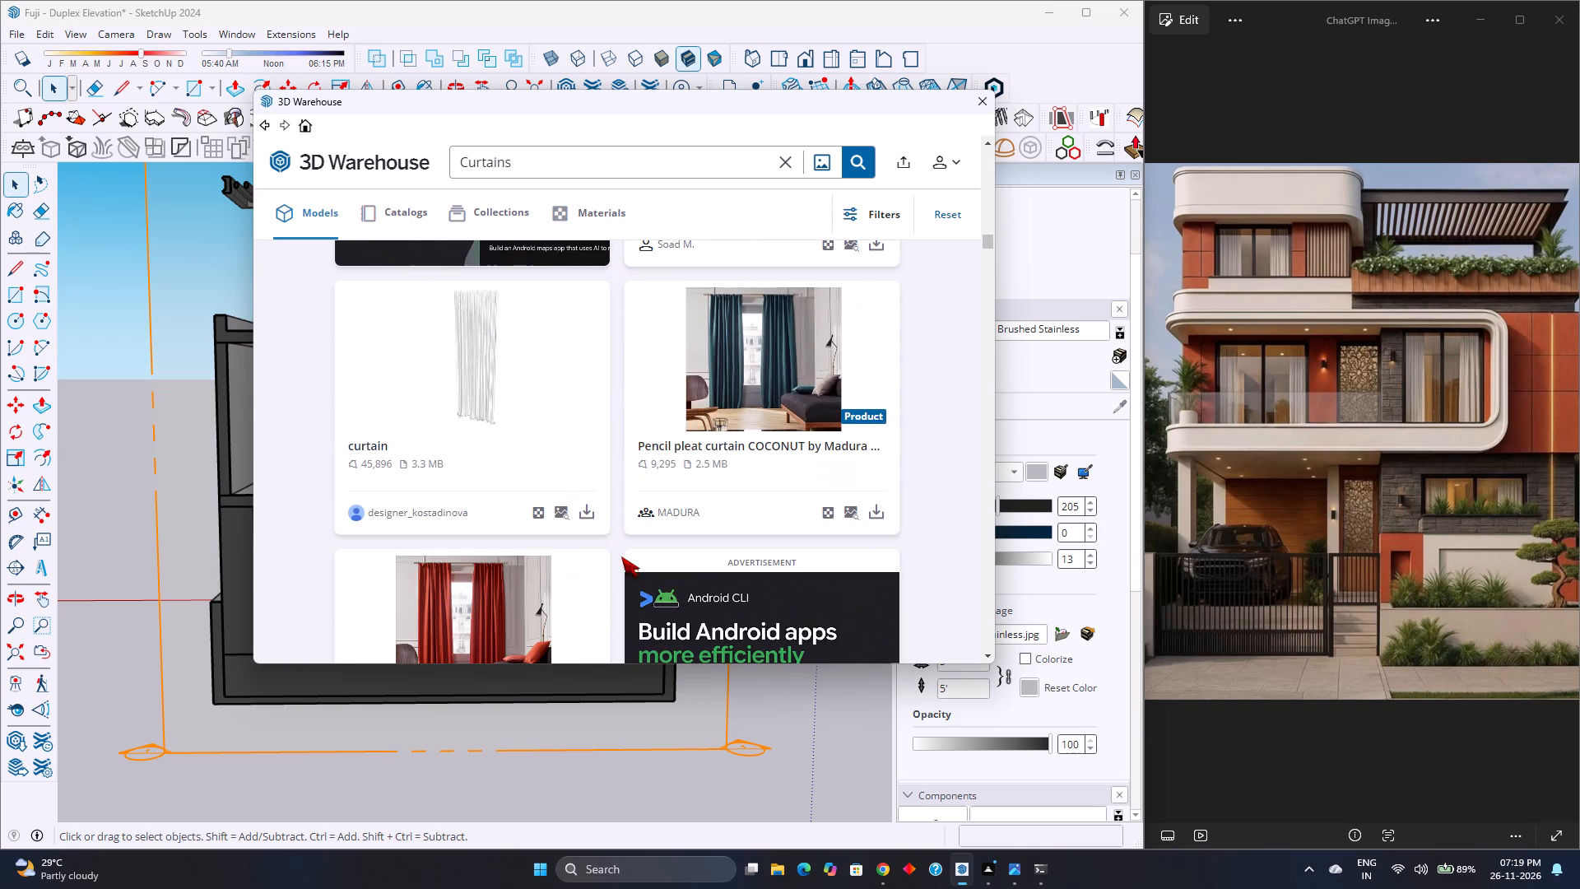
{"action": "scroll", "coordinate": [630, 547], "scroll_direction": "down", "scroll_amount": 13}
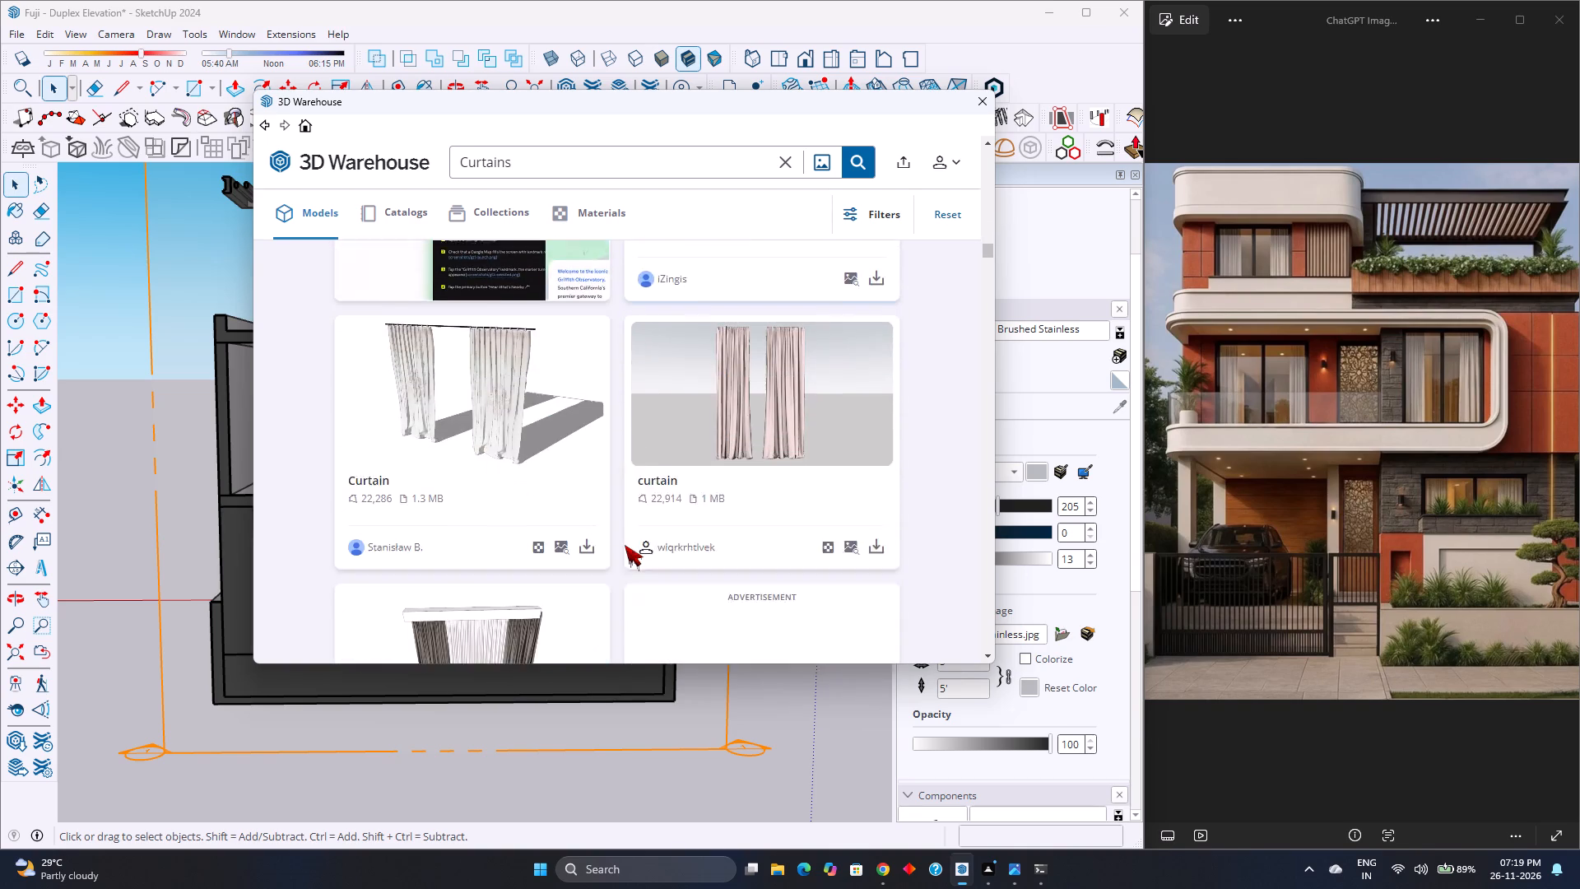
{"action": "scroll", "coordinate": [617, 537], "scroll_direction": "down", "scroll_amount": 5}
{"action": "scroll", "coordinate": [617, 537], "scroll_direction": "up", "scroll_amount": 2}
{"action": "scroll", "coordinate": [617, 537], "scroll_direction": "down", "scroll_amount": 2}
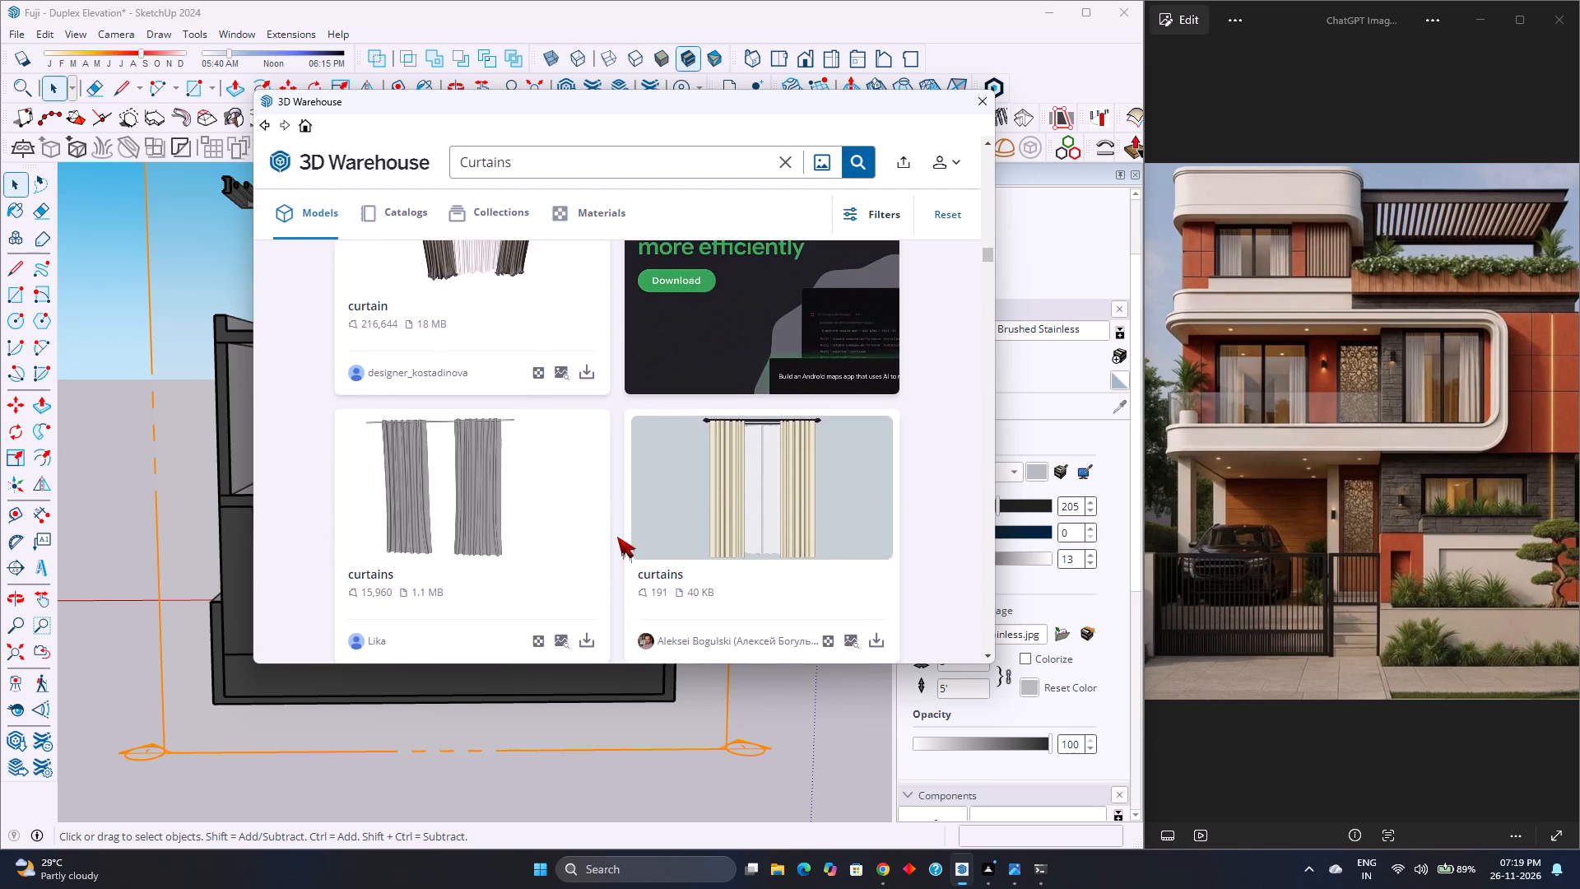
{"action": "scroll", "coordinate": [617, 537], "scroll_direction": "down", "scroll_amount": 11}
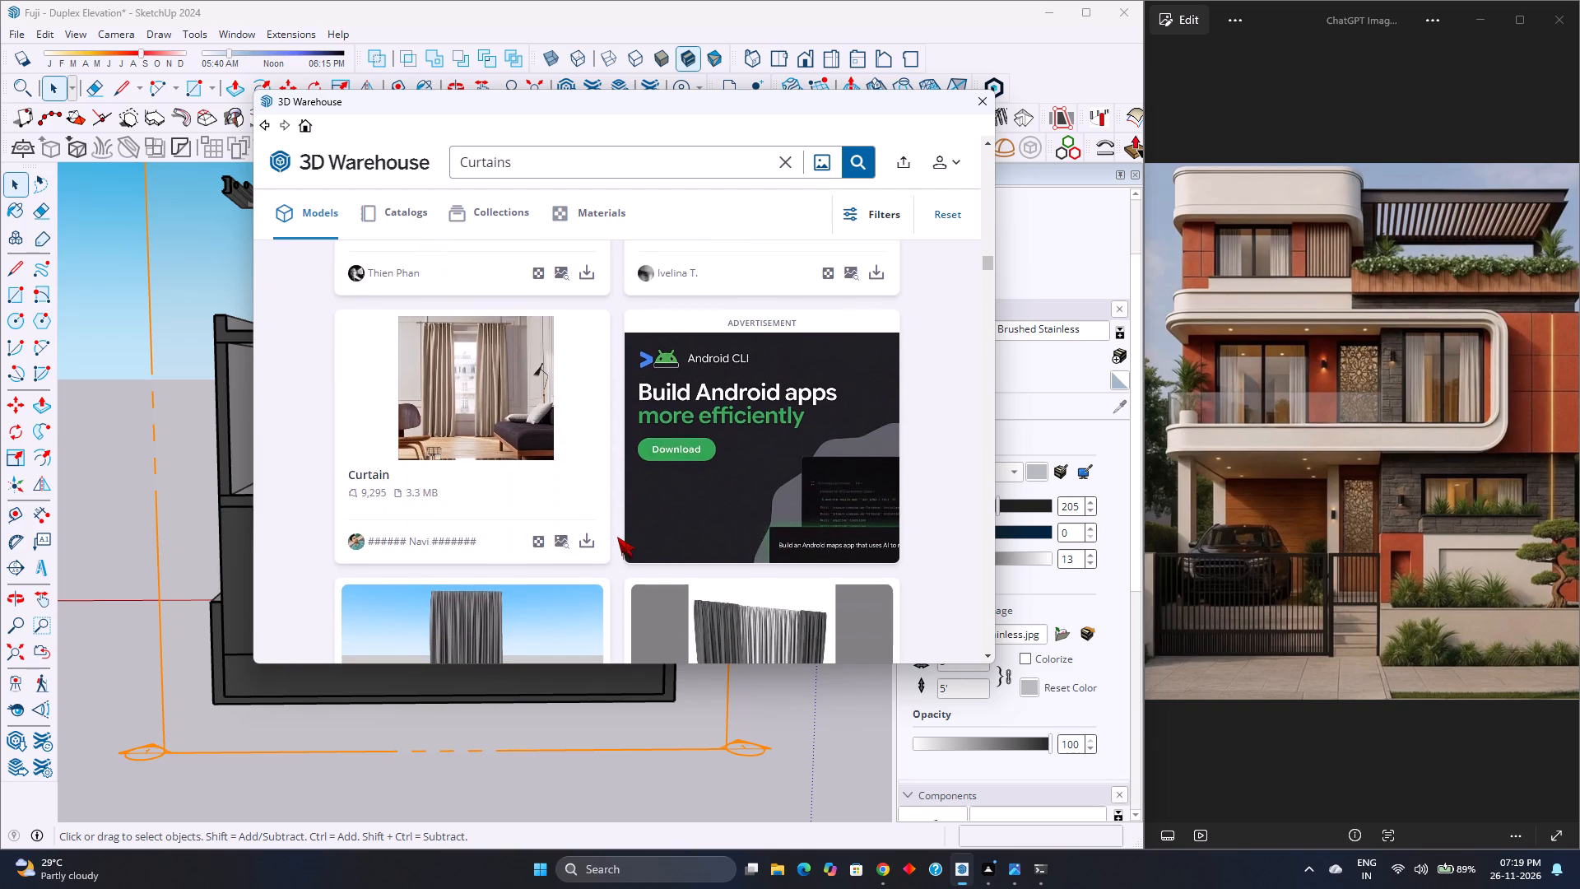
{"action": "scroll", "coordinate": [617, 537], "scroll_direction": "down", "scroll_amount": 8}
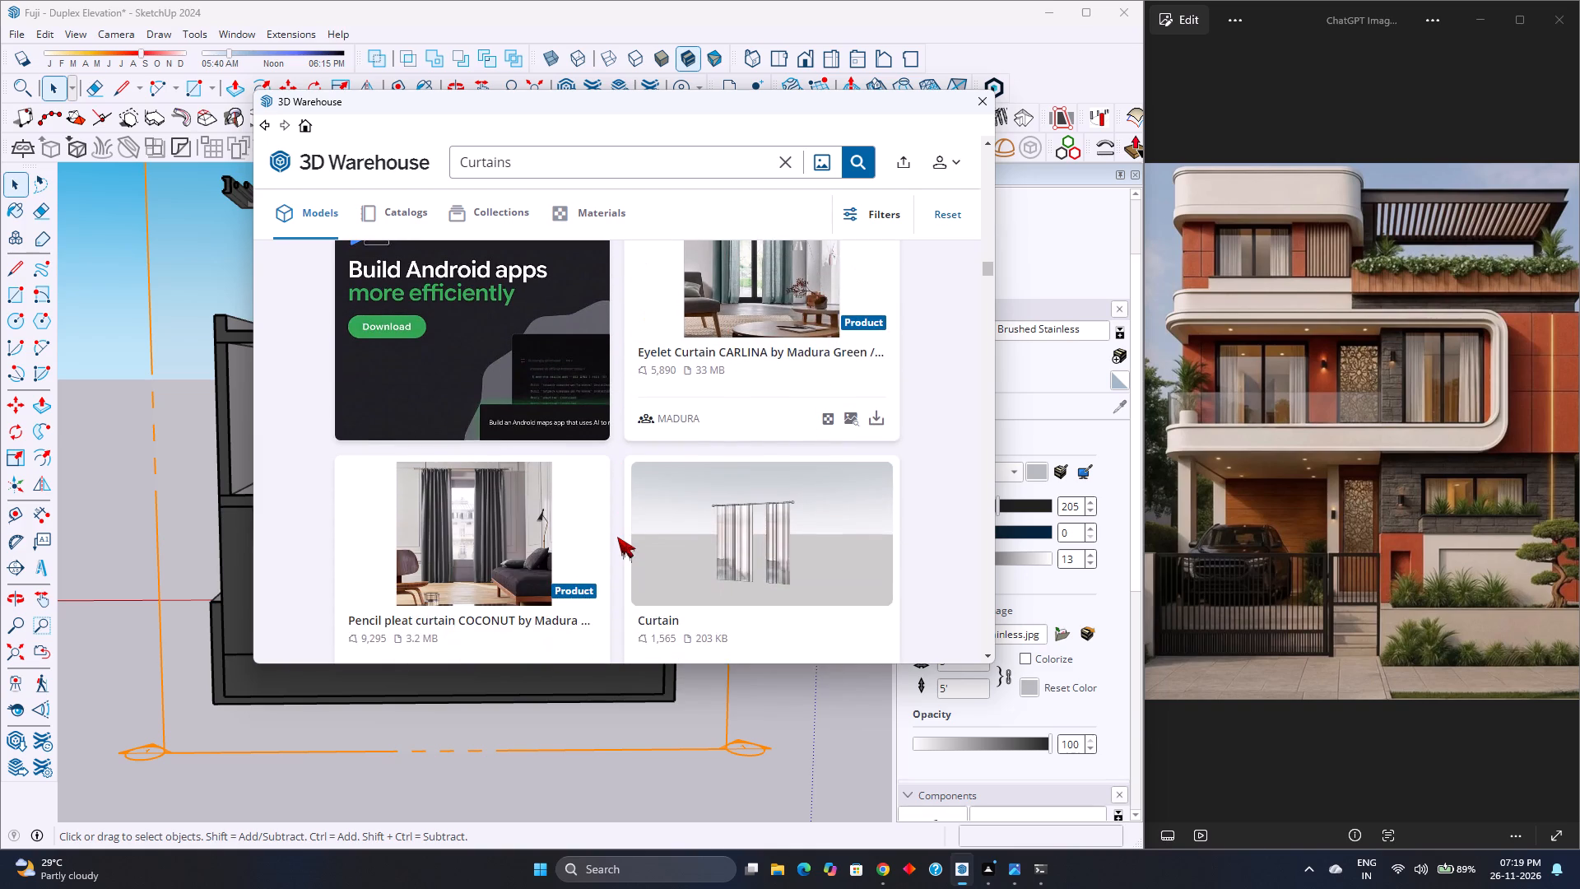
{"action": "scroll", "coordinate": [617, 537], "scroll_direction": "down", "scroll_amount": 4}
{"action": "scroll", "coordinate": [617, 537], "scroll_direction": "up", "scroll_amount": 2}
{"action": "scroll", "coordinate": [617, 537], "scroll_direction": "down", "scroll_amount": 4}
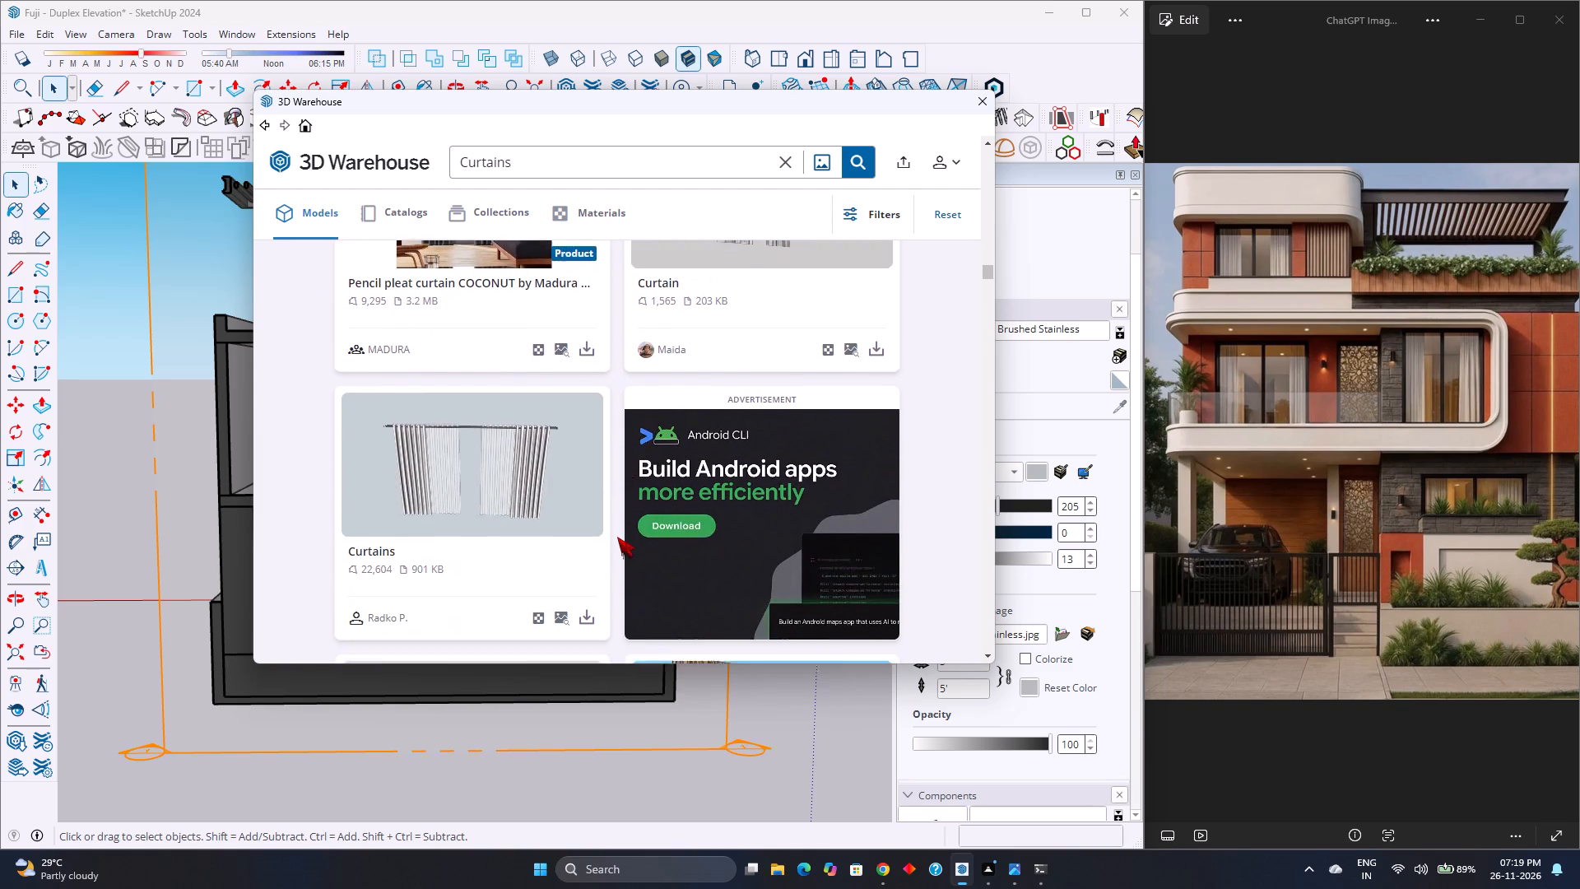
{"action": "scroll", "coordinate": [617, 537], "scroll_direction": "down", "scroll_amount": 9}
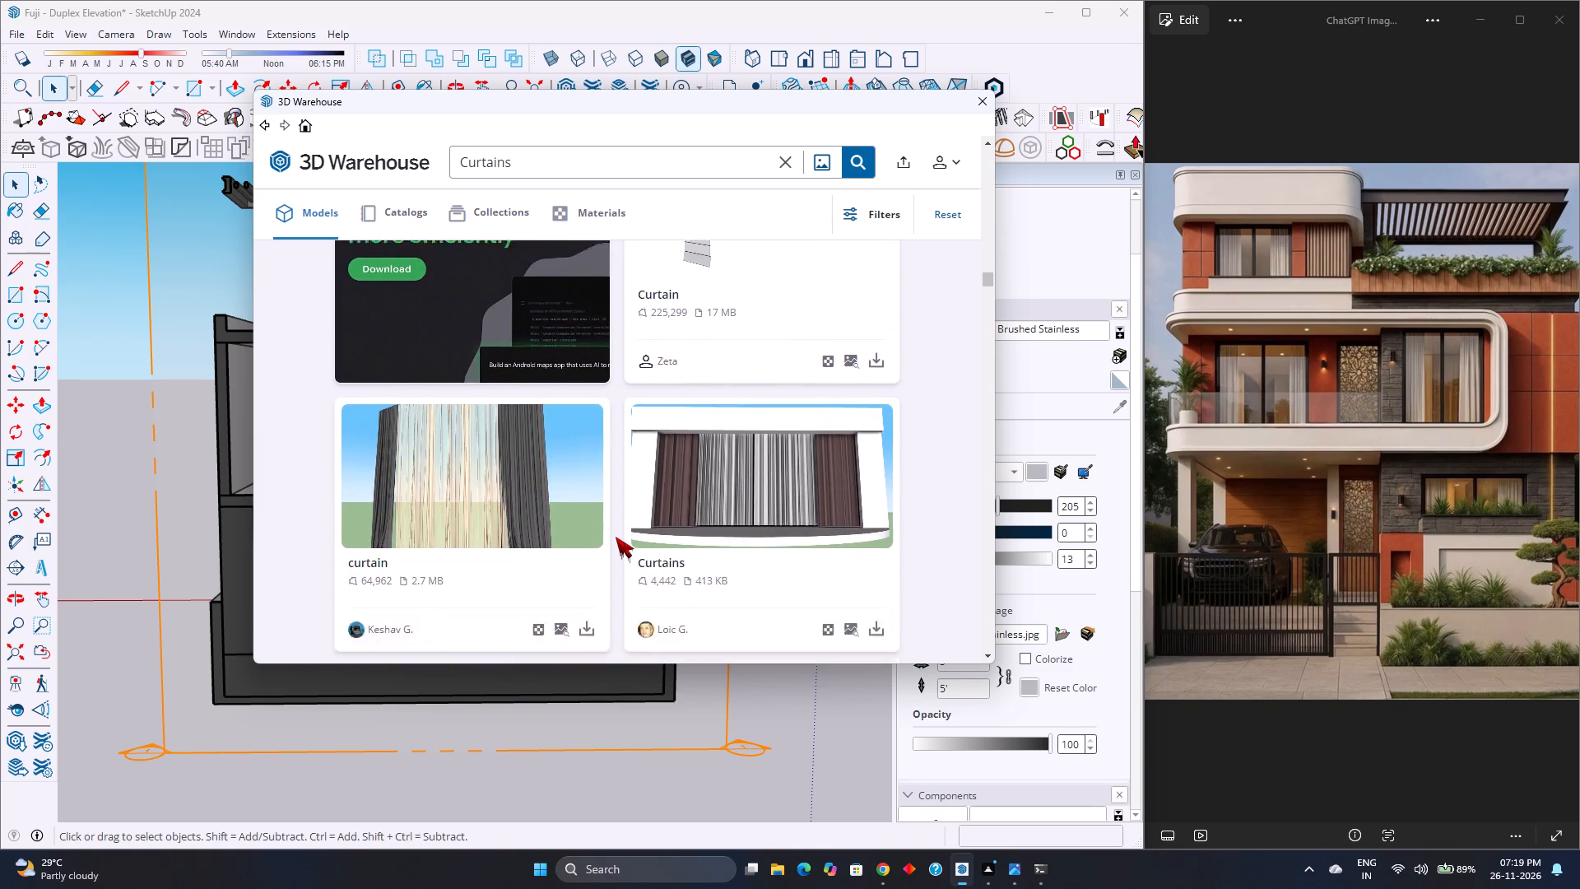
Load the 2.7 MB "curtain" model from 3D Warehouse directly into the model and place it on the ground floor near the door.
{"action": "scroll", "coordinate": [616, 537], "scroll_direction": "down", "scroll_amount": 1}
{"action": "left_click", "coordinate": [581, 452]}
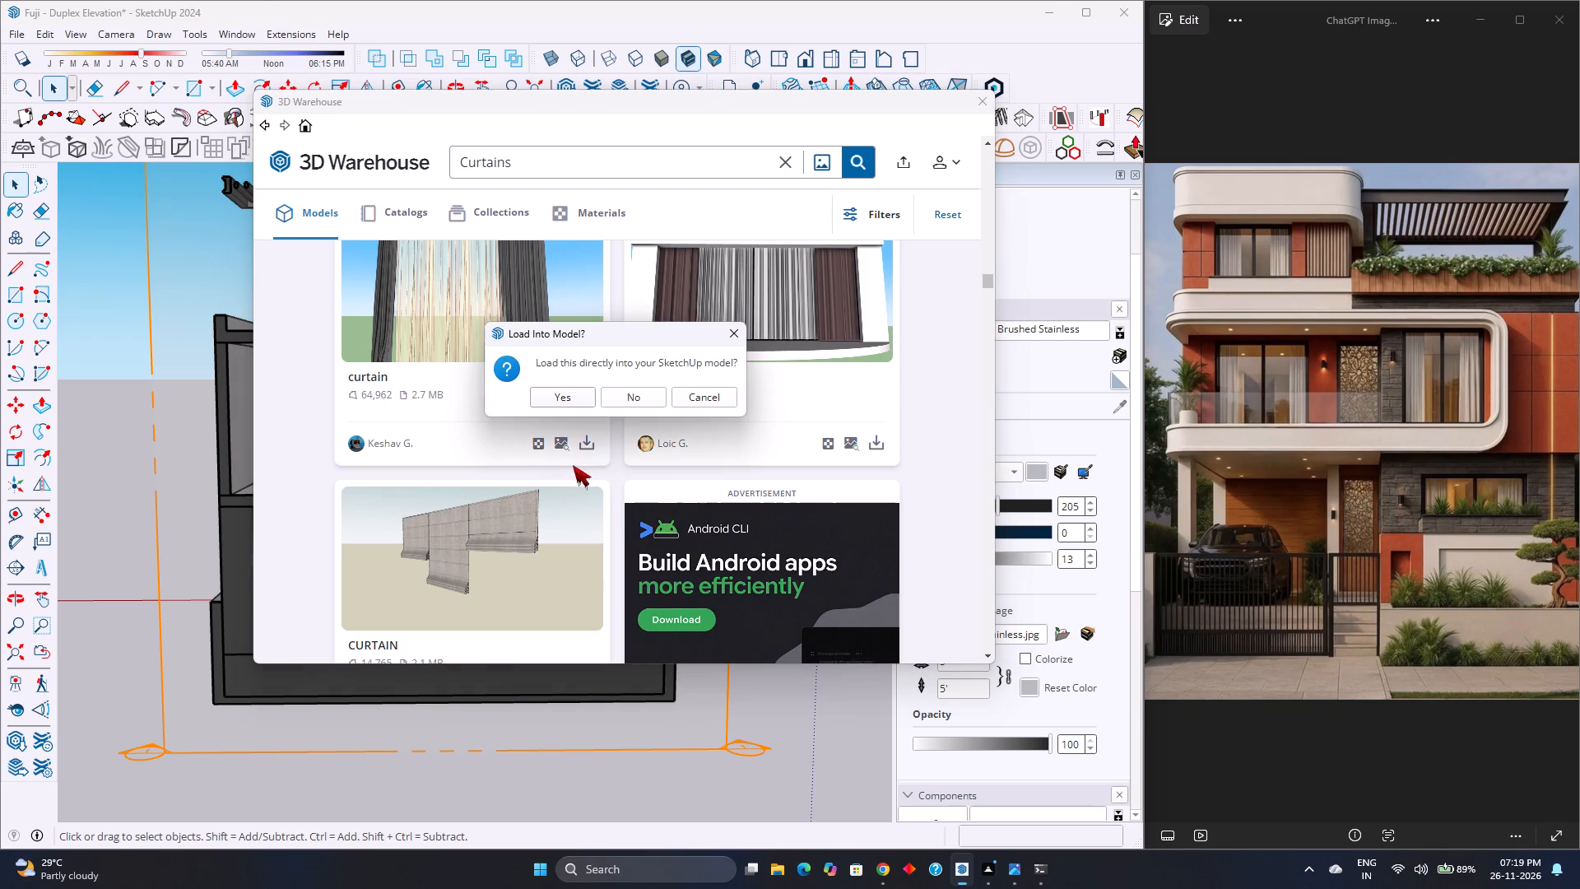
{"action": "left_click", "coordinate": [568, 407]}
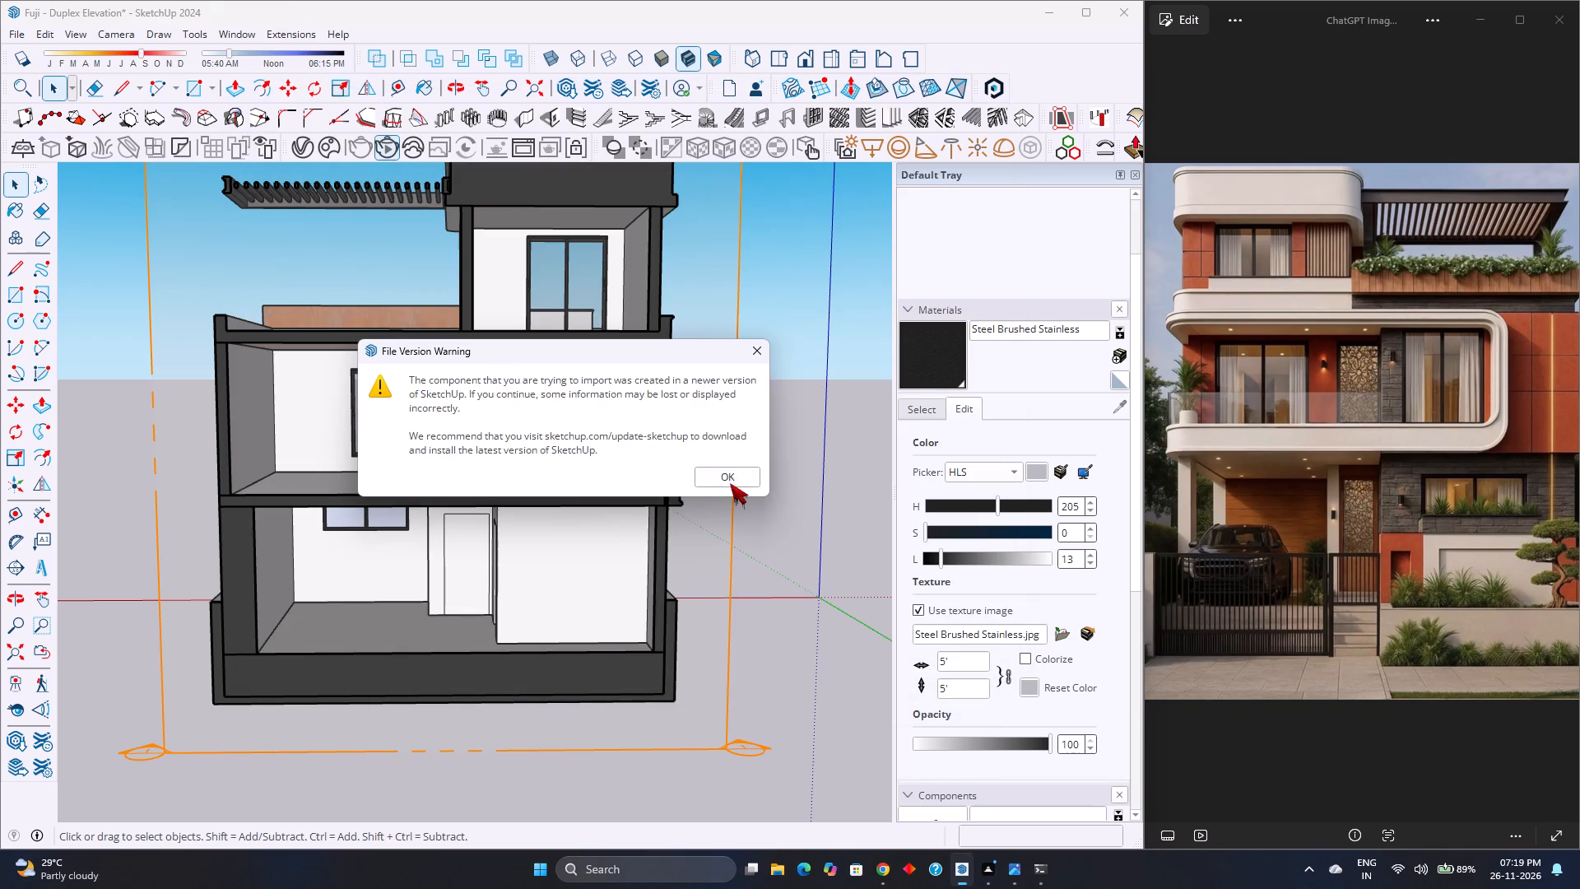
{"action": "left_click", "coordinate": [730, 470]}
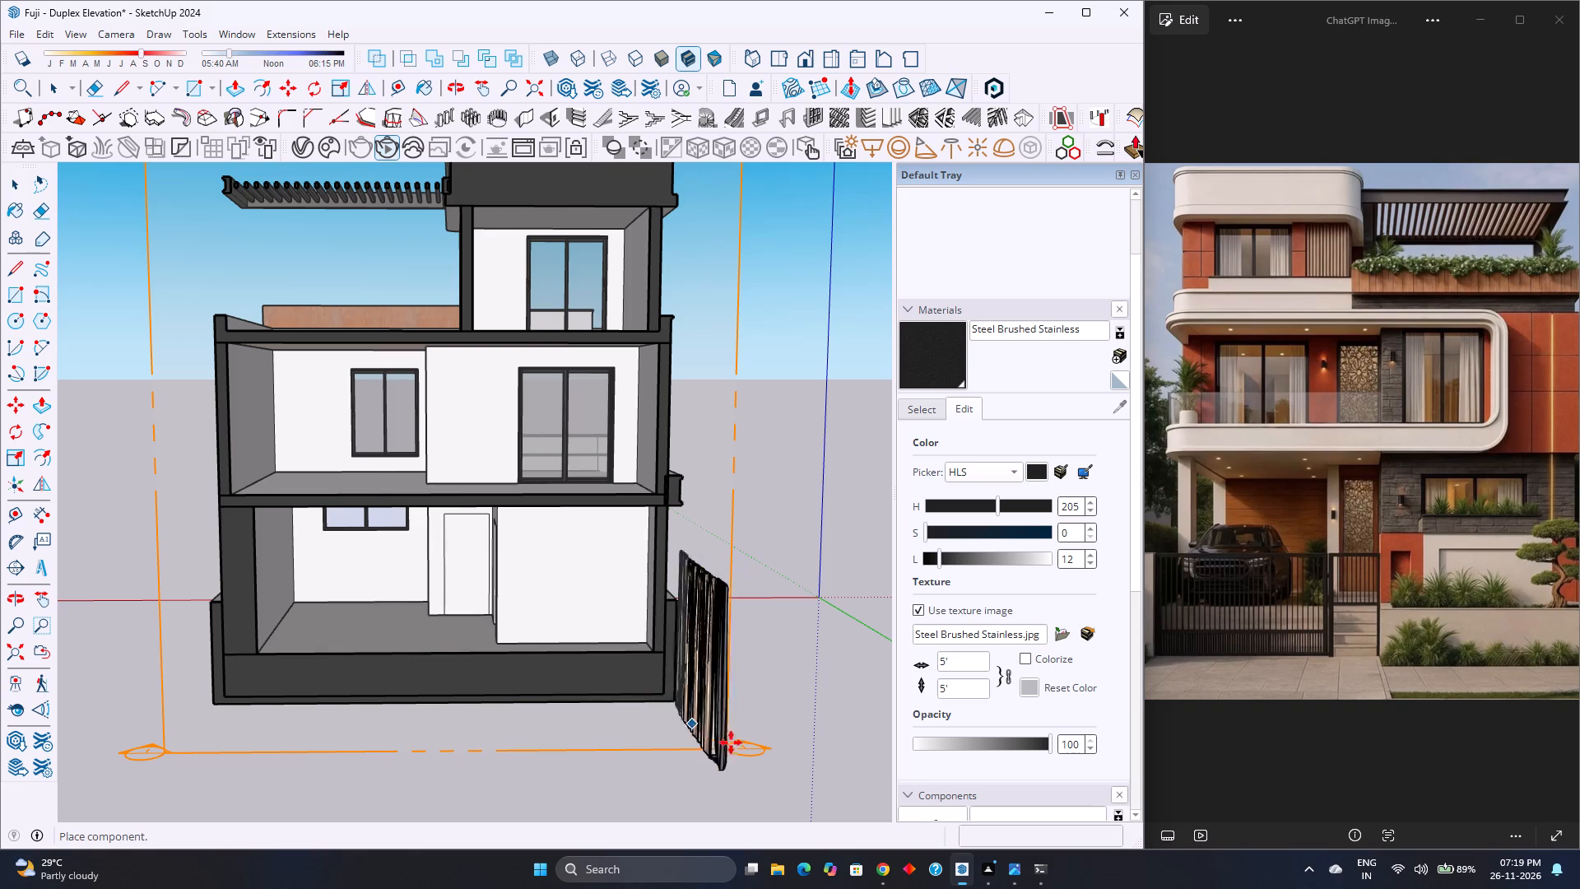
{"action": "left_click", "coordinate": [488, 645]}
Cut the placed curtain component from the ground floor, outside any group, for pasting elsewhere.
{"action": "scroll", "coordinate": [514, 661], "scroll_direction": "up", "scroll_amount": 4}
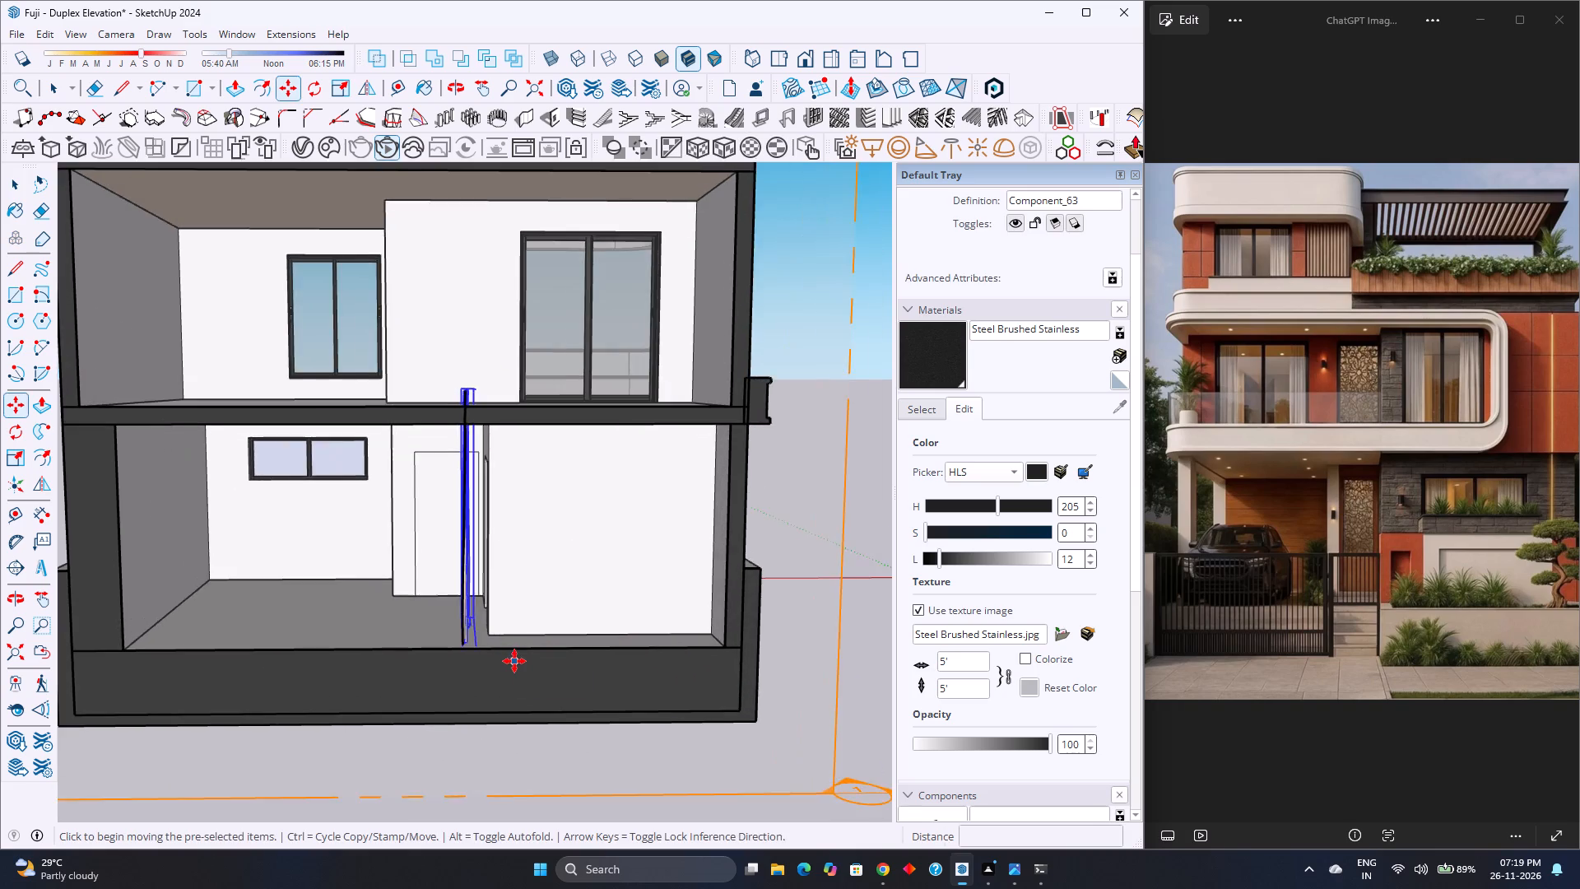
{"action": "scroll", "coordinate": [514, 661], "scroll_direction": "up", "scroll_amount": 1}
{"action": "middle_click_drag", "start_coordinate": [517, 663], "coordinate": [602, 666]}
{"action": "middle_click", "coordinate": [602, 666]}
{"action": "middle_click", "coordinate": [610, 666]}
{"action": "middle_click_drag", "start_coordinate": [618, 665], "coordinate": [629, 665]}
{"action": "middle_click", "coordinate": [644, 665]}
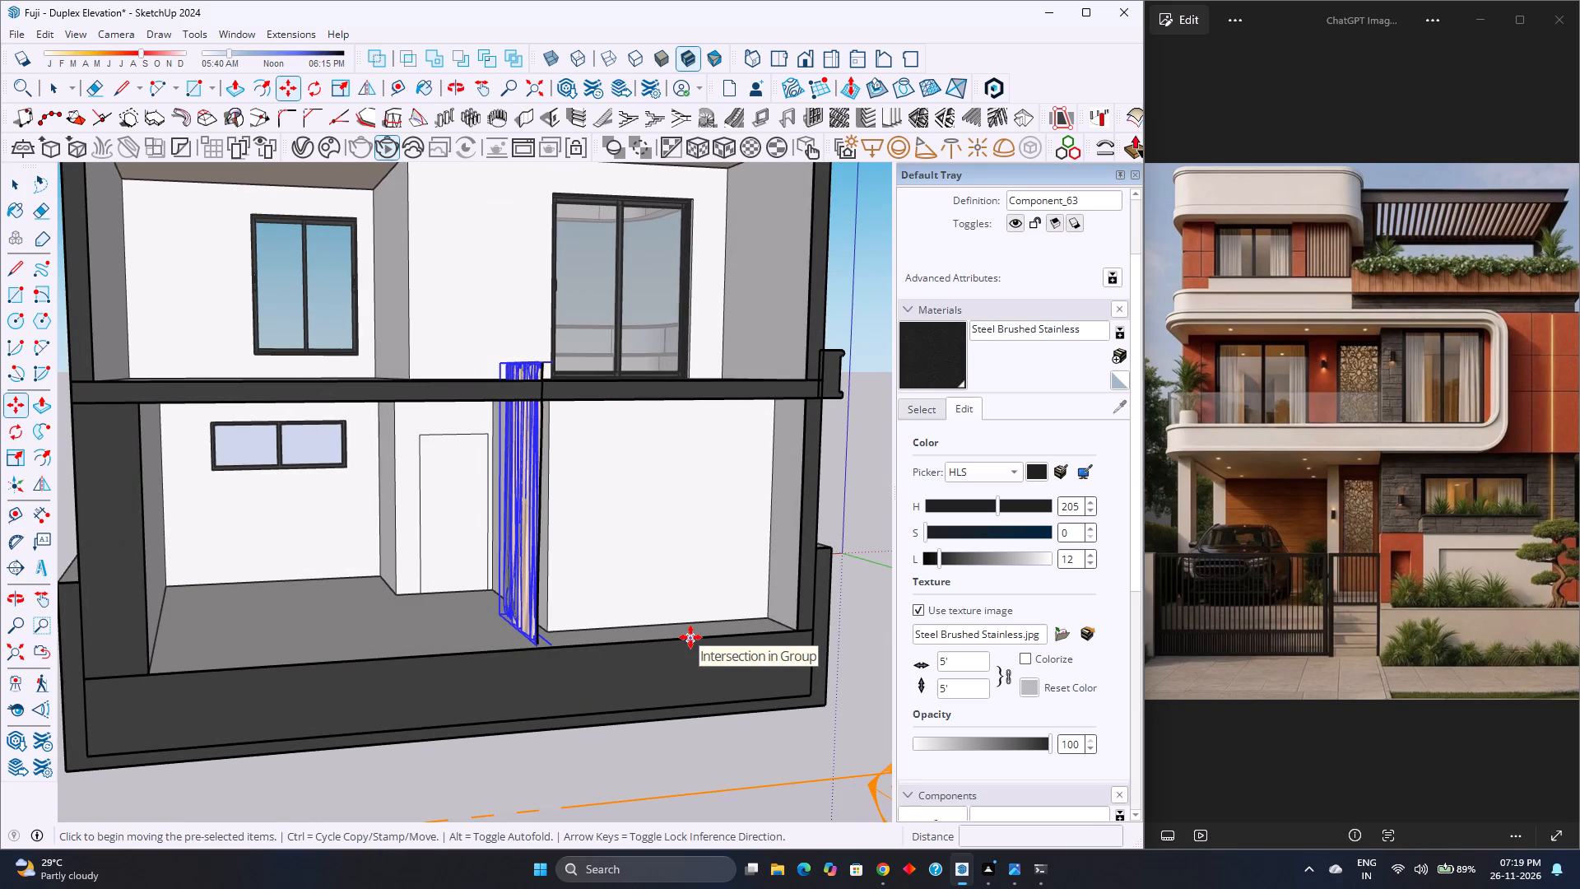
{"action": "key", "text": "ctrl+x"}
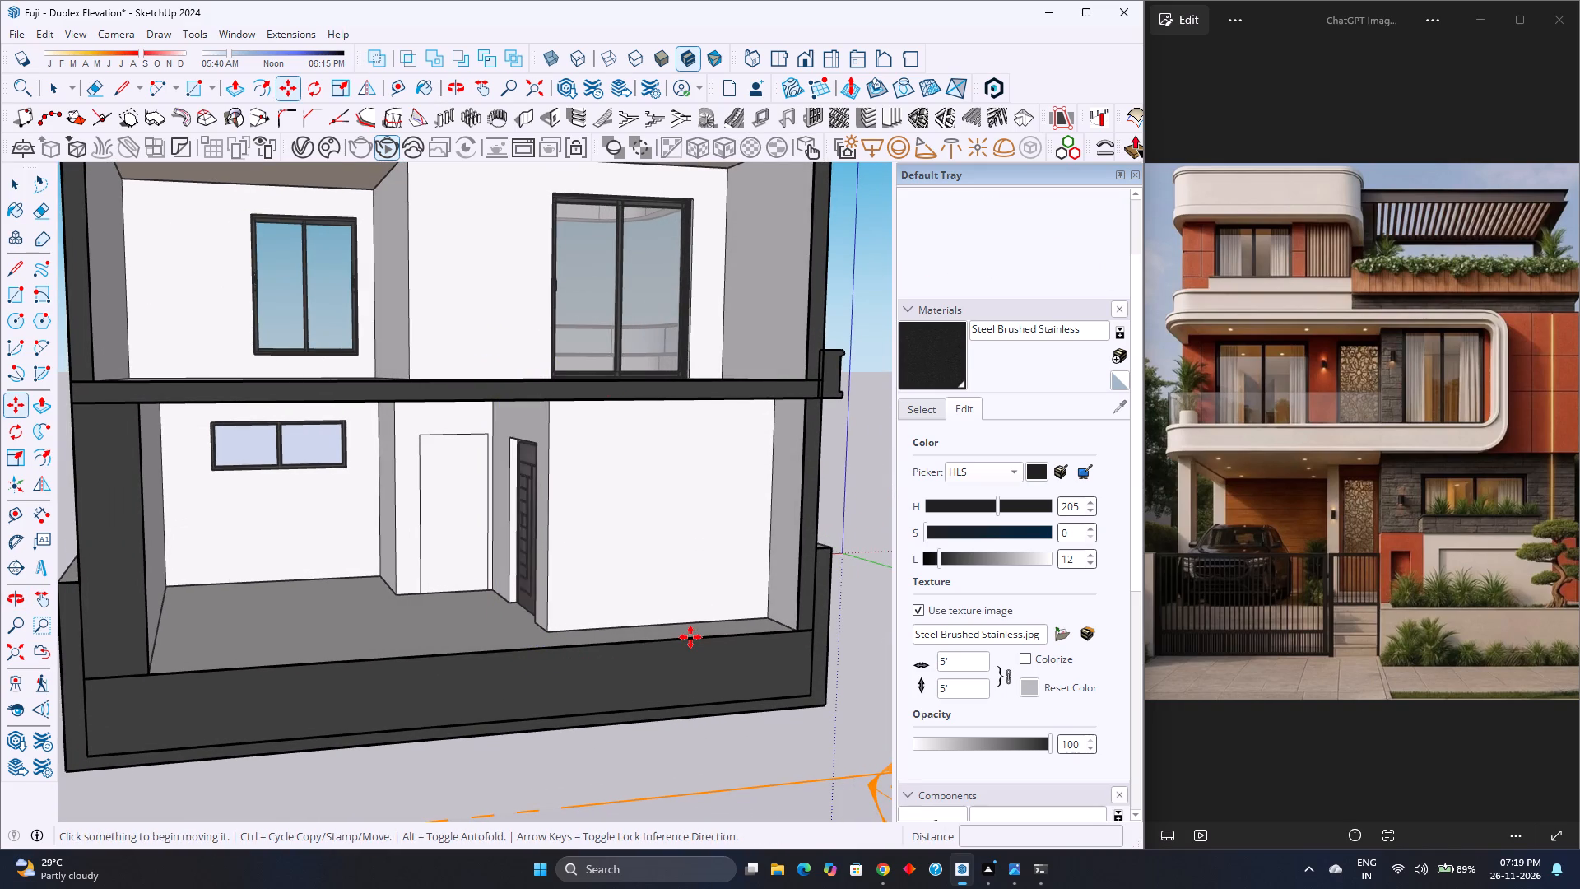
{"action": "key", "text": "space"}
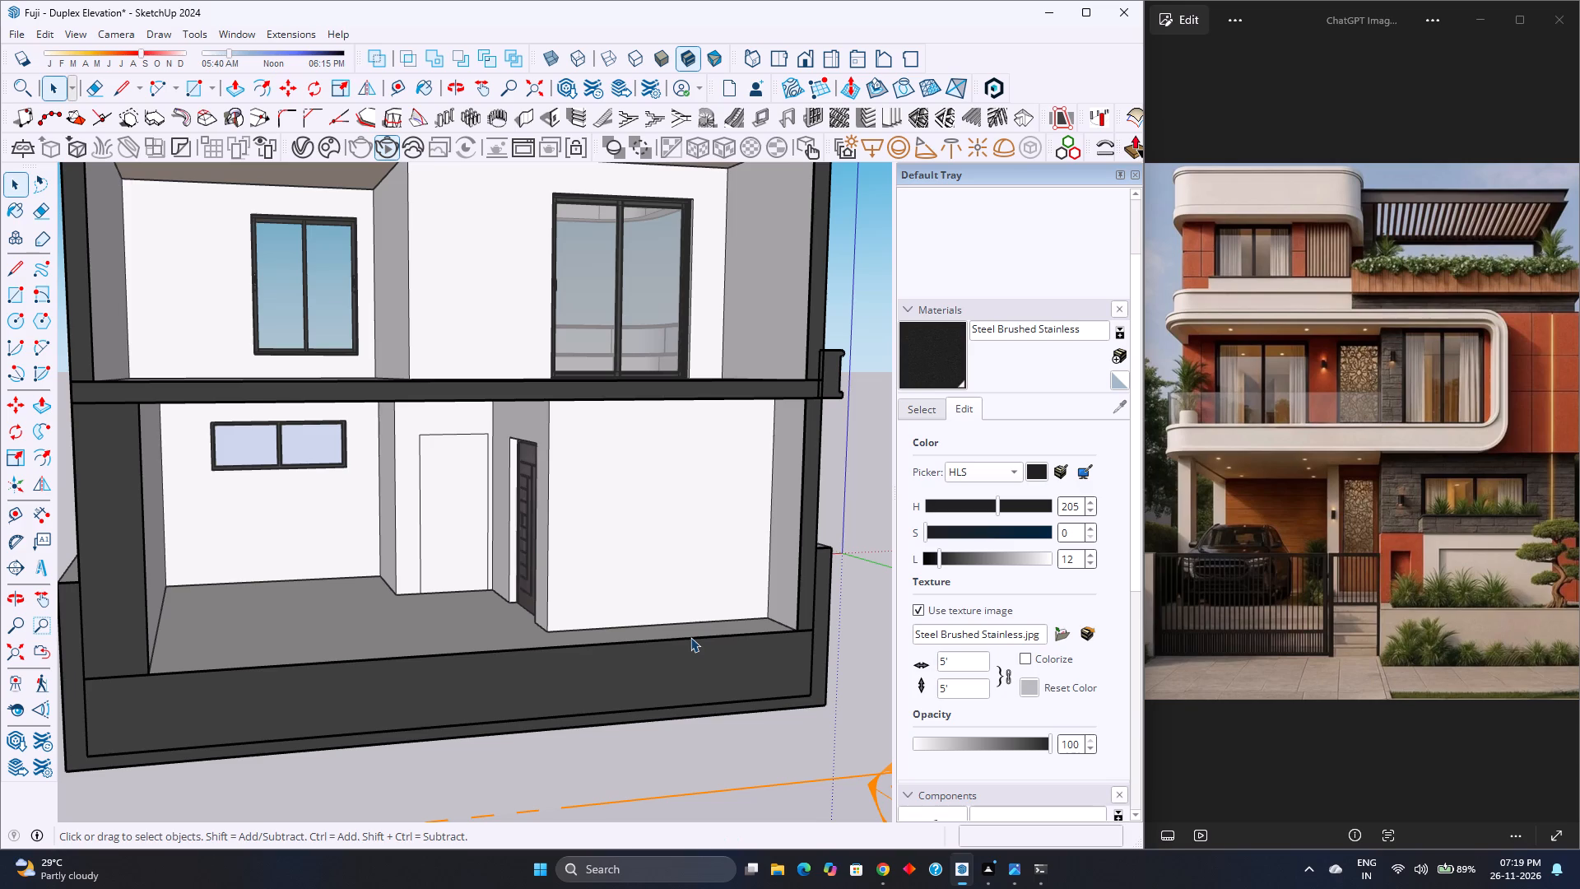
Open the ground-floor group for editing and paste the cut curtain inside it.
{"action": "double_click", "coordinate": [411, 525]}
{"action": "scroll", "coordinate": [406, 526], "scroll_direction": "up", "scroll_amount": 3}
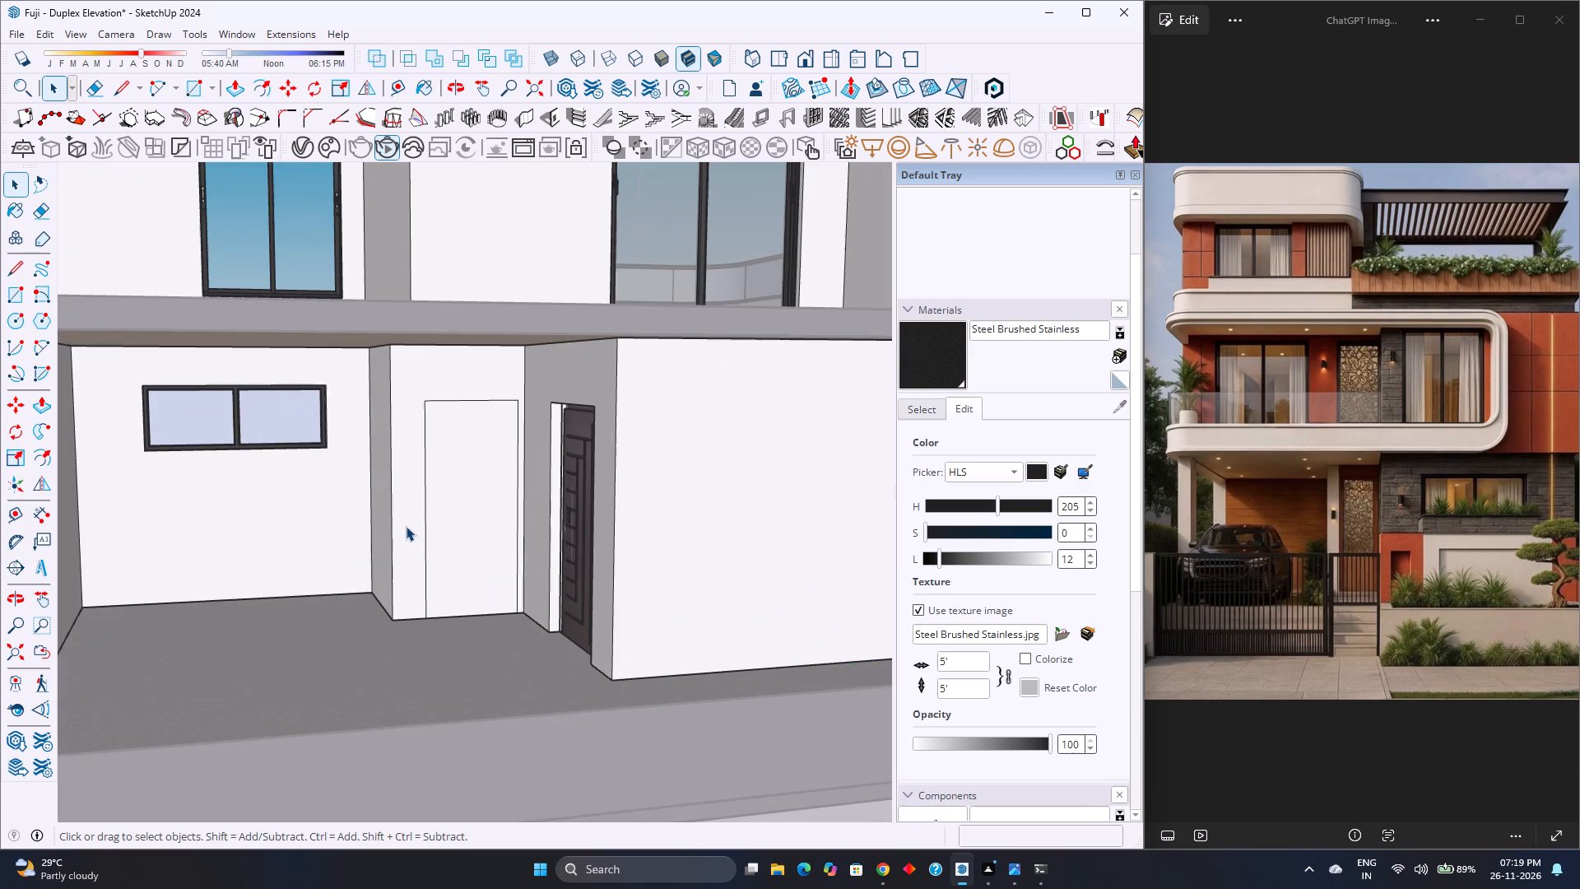
{"action": "scroll", "coordinate": [406, 527], "scroll_direction": "up", "scroll_amount": 4}
{"action": "scroll", "coordinate": [406, 527], "scroll_direction": "down", "scroll_amount": 4}
{"action": "scroll", "coordinate": [422, 542], "scroll_direction": "up", "scroll_amount": 4}
{"action": "double_click", "coordinate": [423, 543]}
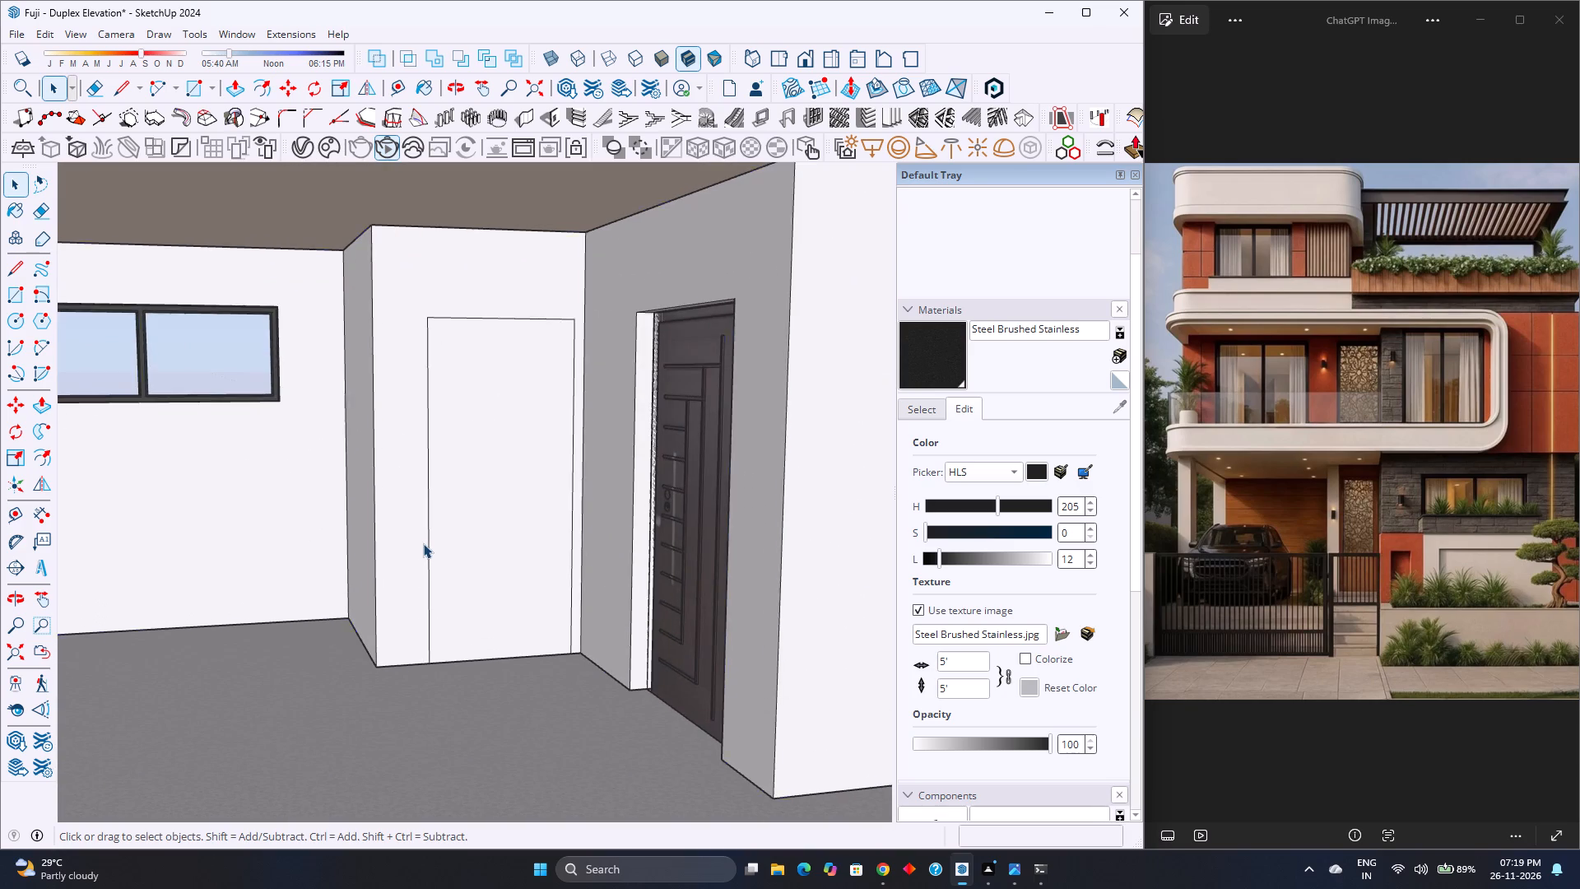
{"action": "scroll", "coordinate": [423, 543], "scroll_direction": "down", "scroll_amount": 9}
{"action": "middle_click_drag", "start_coordinate": [462, 556], "coordinate": [504, 542]}
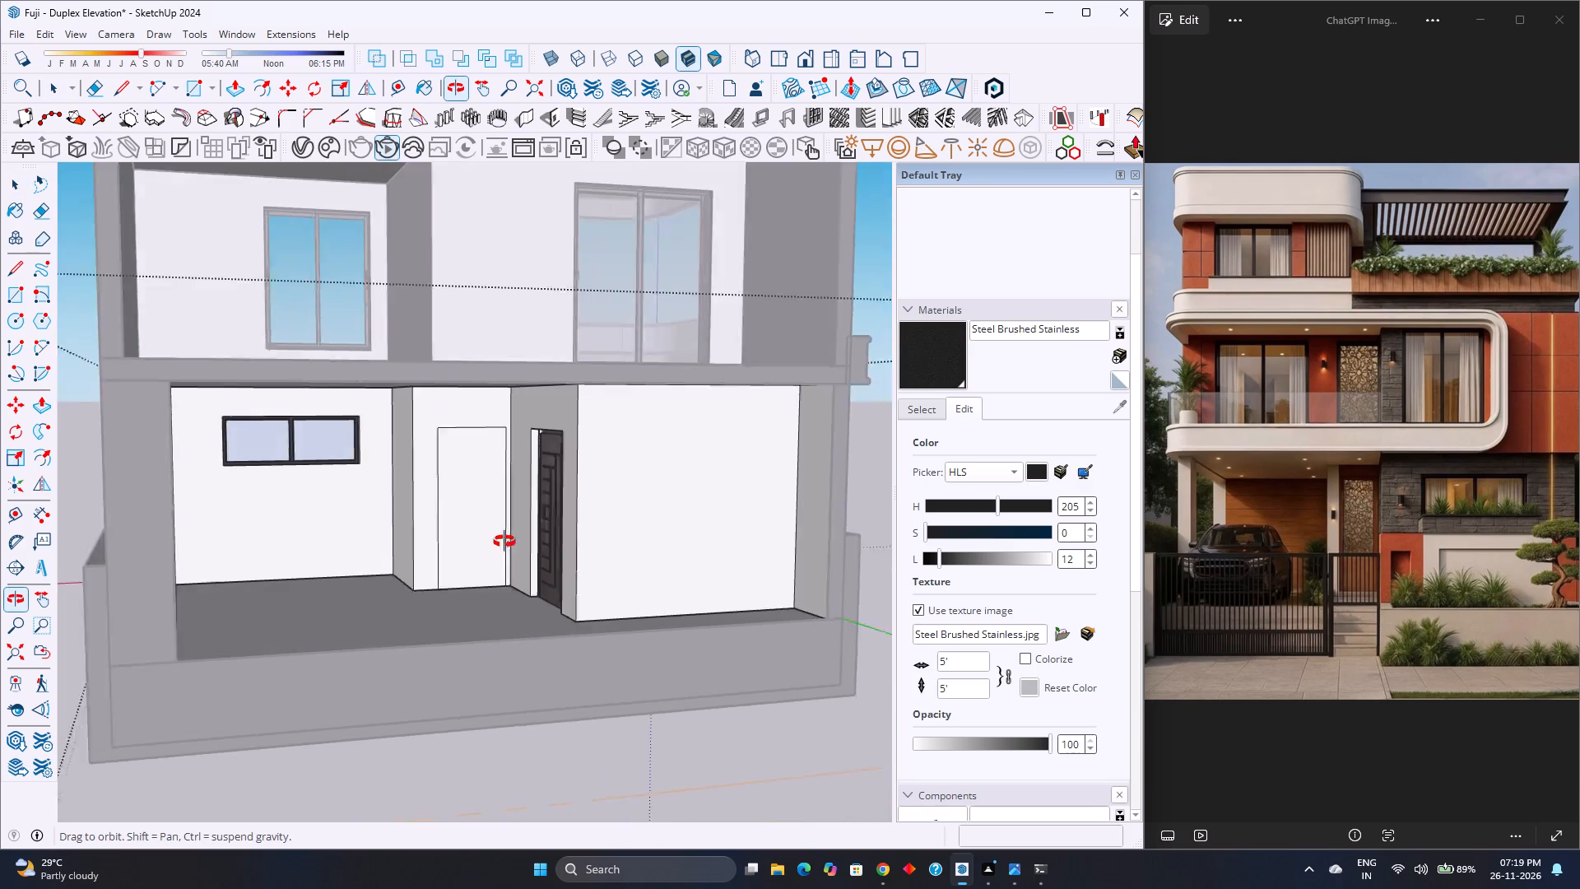
{"action": "middle_click_drag", "start_coordinate": [504, 542], "coordinate": [506, 542]}
{"action": "scroll", "coordinate": [516, 542], "scroll_direction": "down", "scroll_amount": 4}
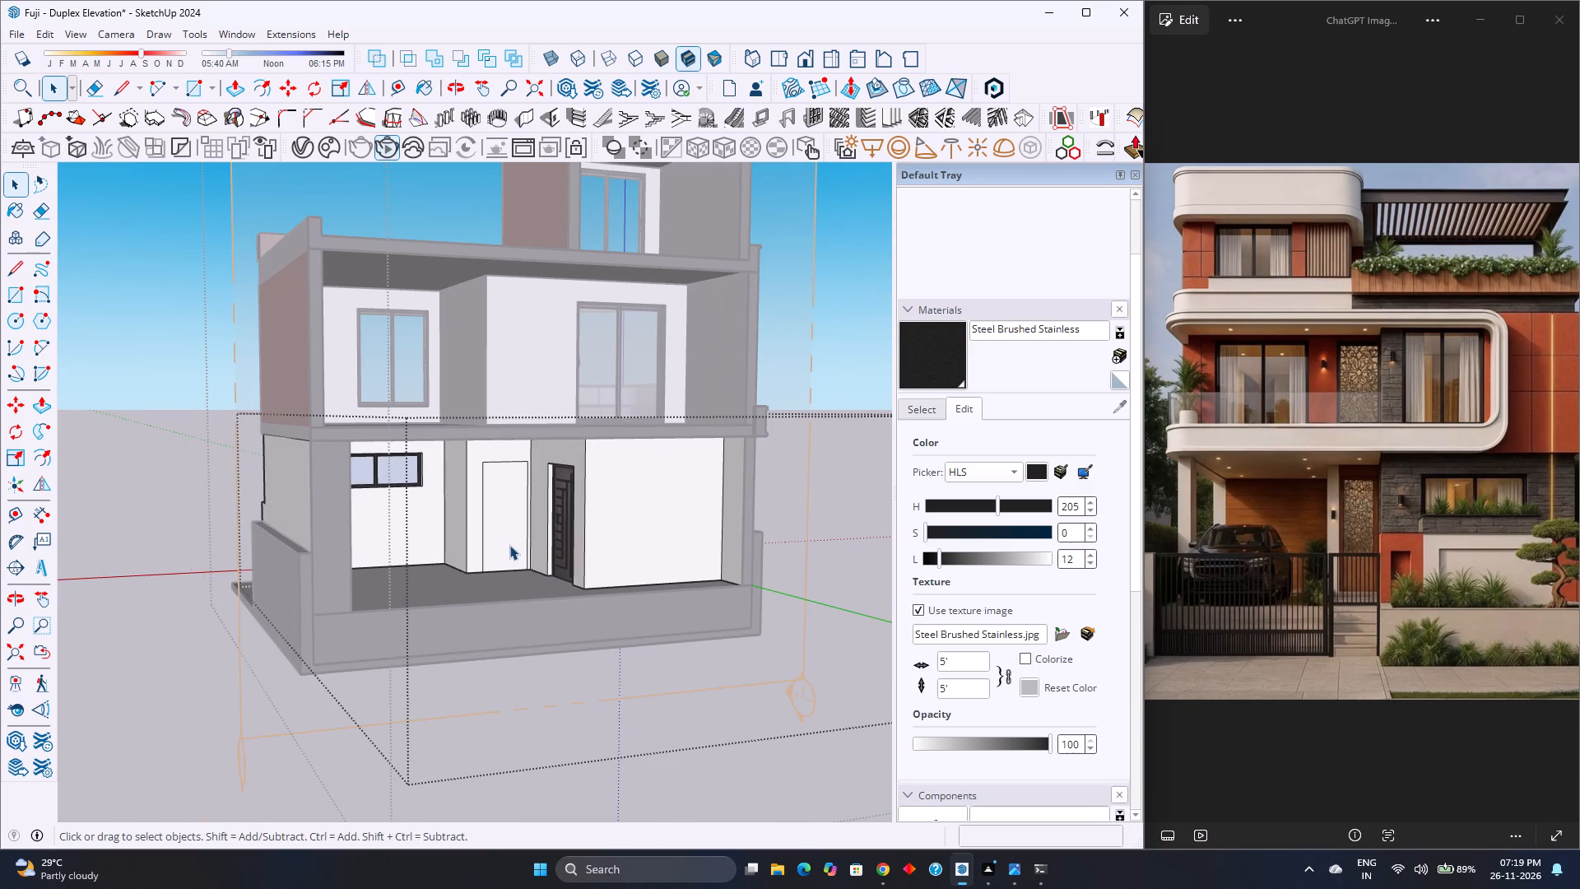
{"action": "key", "text": "ctrl+v"}
{"action": "scroll", "coordinate": [456, 544], "scroll_direction": "up", "scroll_amount": 4}
{"action": "scroll", "coordinate": [456, 544], "scroll_direction": "down", "scroll_amount": 3}
{"action": "scroll", "coordinate": [456, 544], "scroll_direction": "up", "scroll_amount": 4}
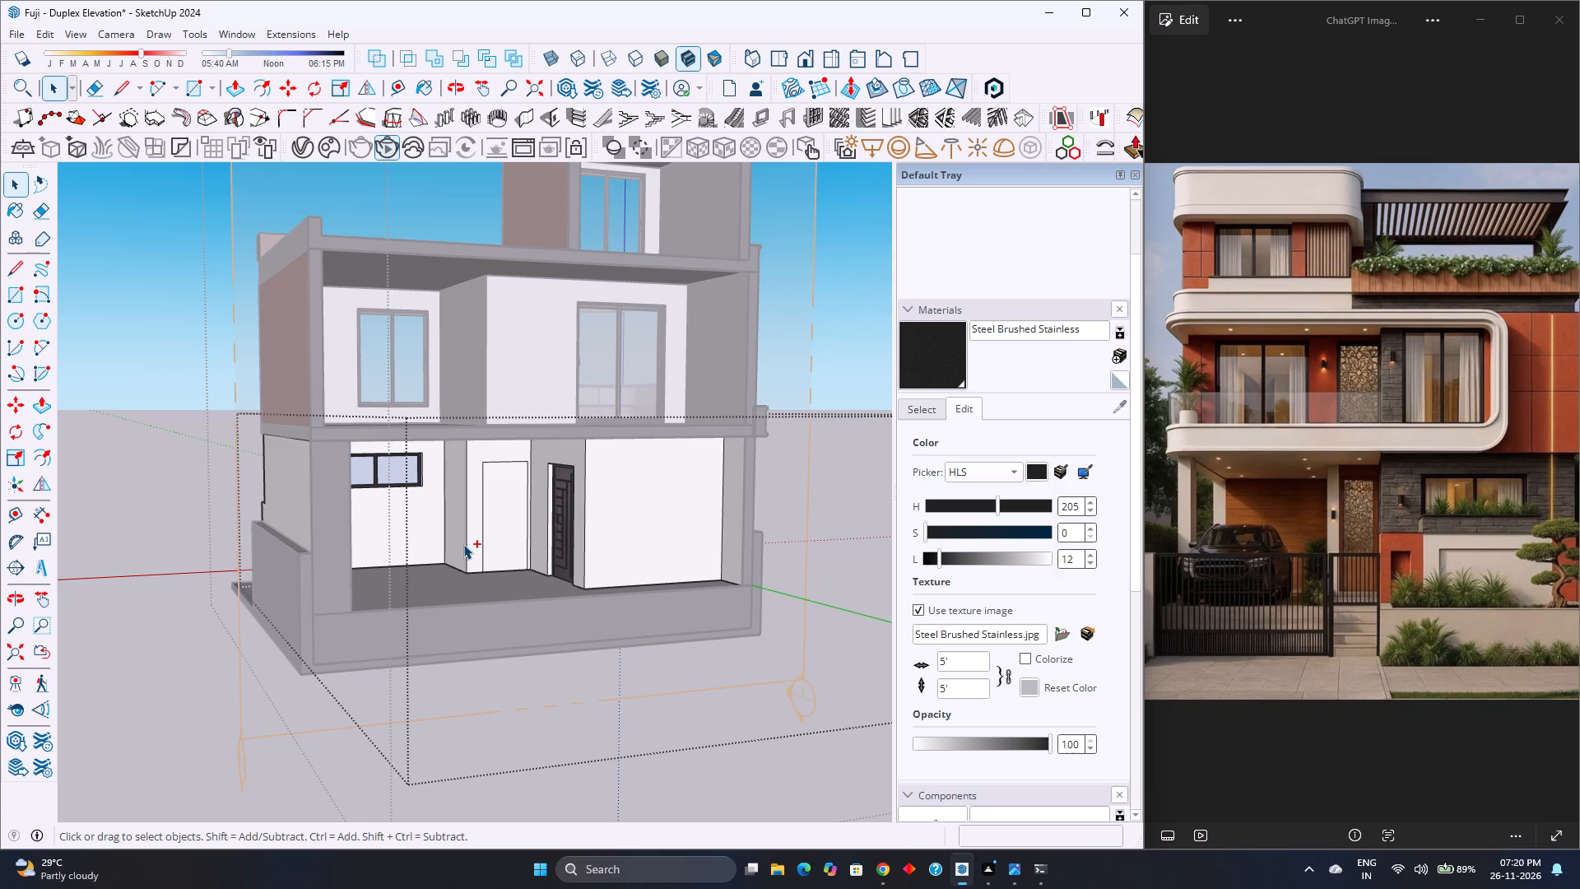
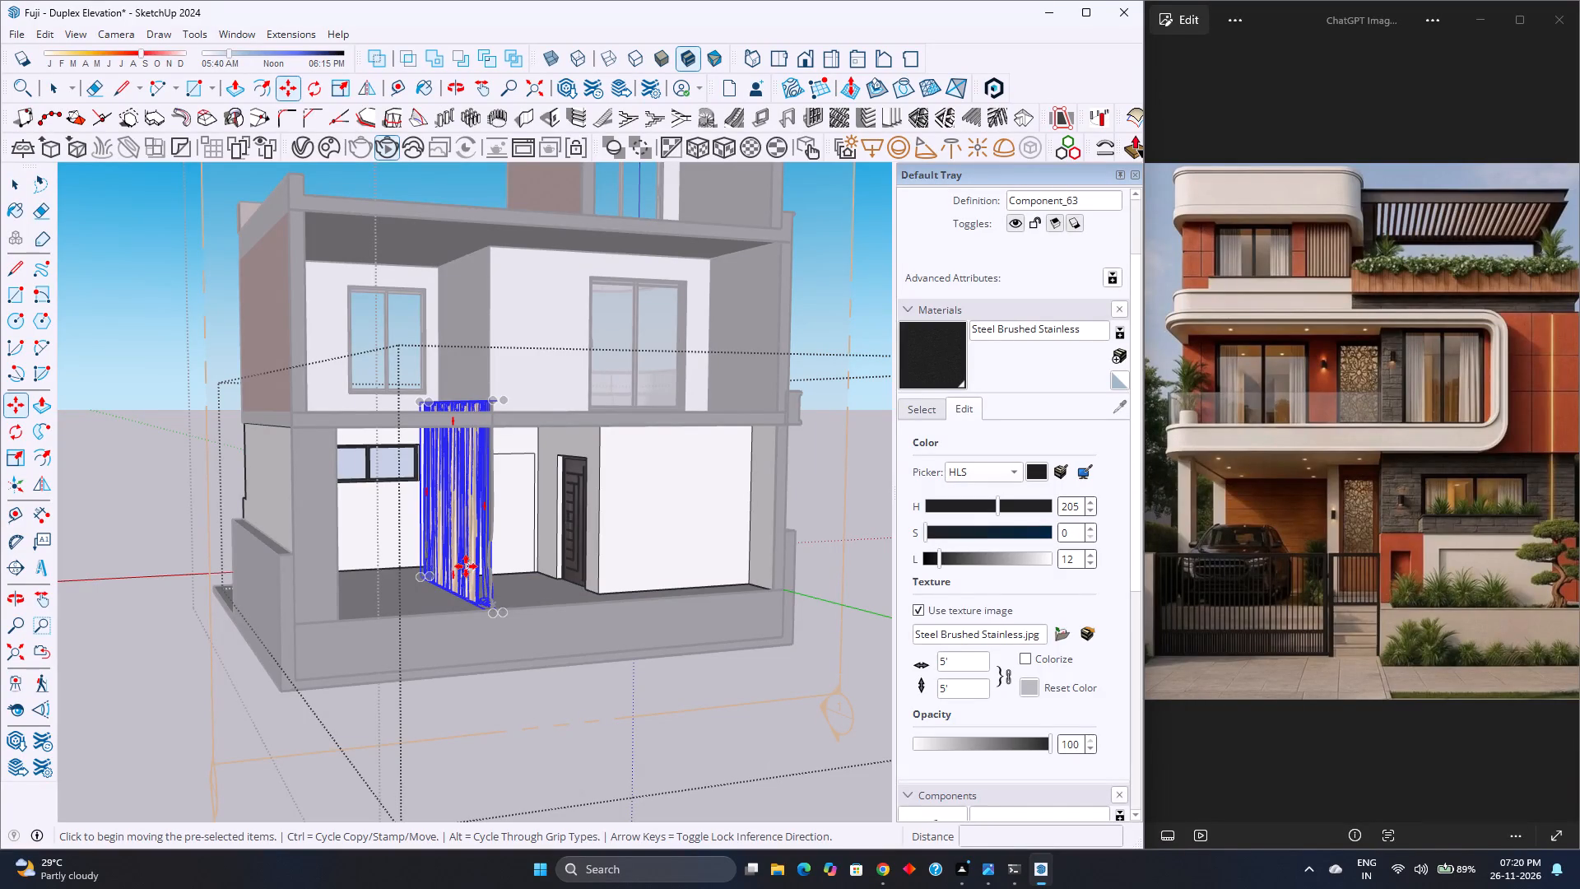
Scale the pasted curtain's height by about 0.79 from its top so it fits under the ground-floor ceiling.
{"action": "scroll", "coordinate": [424, 572], "scroll_direction": "up", "scroll_amount": 7}
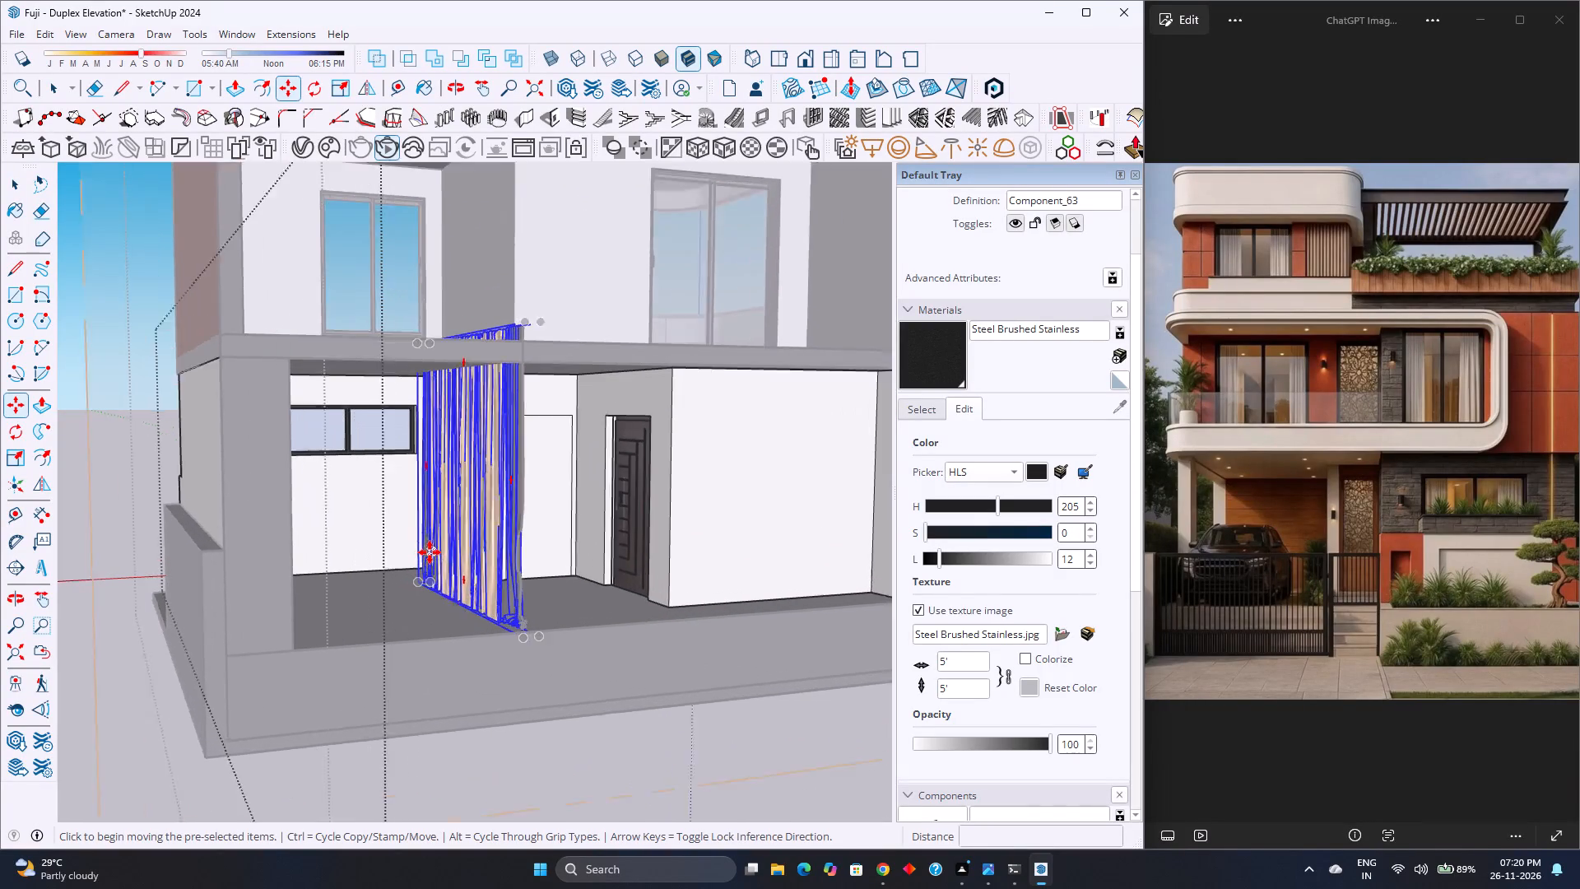
{"action": "scroll", "coordinate": [430, 552], "scroll_direction": "up", "scroll_amount": 3}
{"action": "scroll", "coordinate": [482, 601], "scroll_direction": "up", "scroll_amount": 2}
{"action": "scroll", "coordinate": [493, 610], "scroll_direction": "down", "scroll_amount": 2}
{"action": "middle_click_drag", "start_coordinate": [551, 620], "coordinate": [434, 658]}
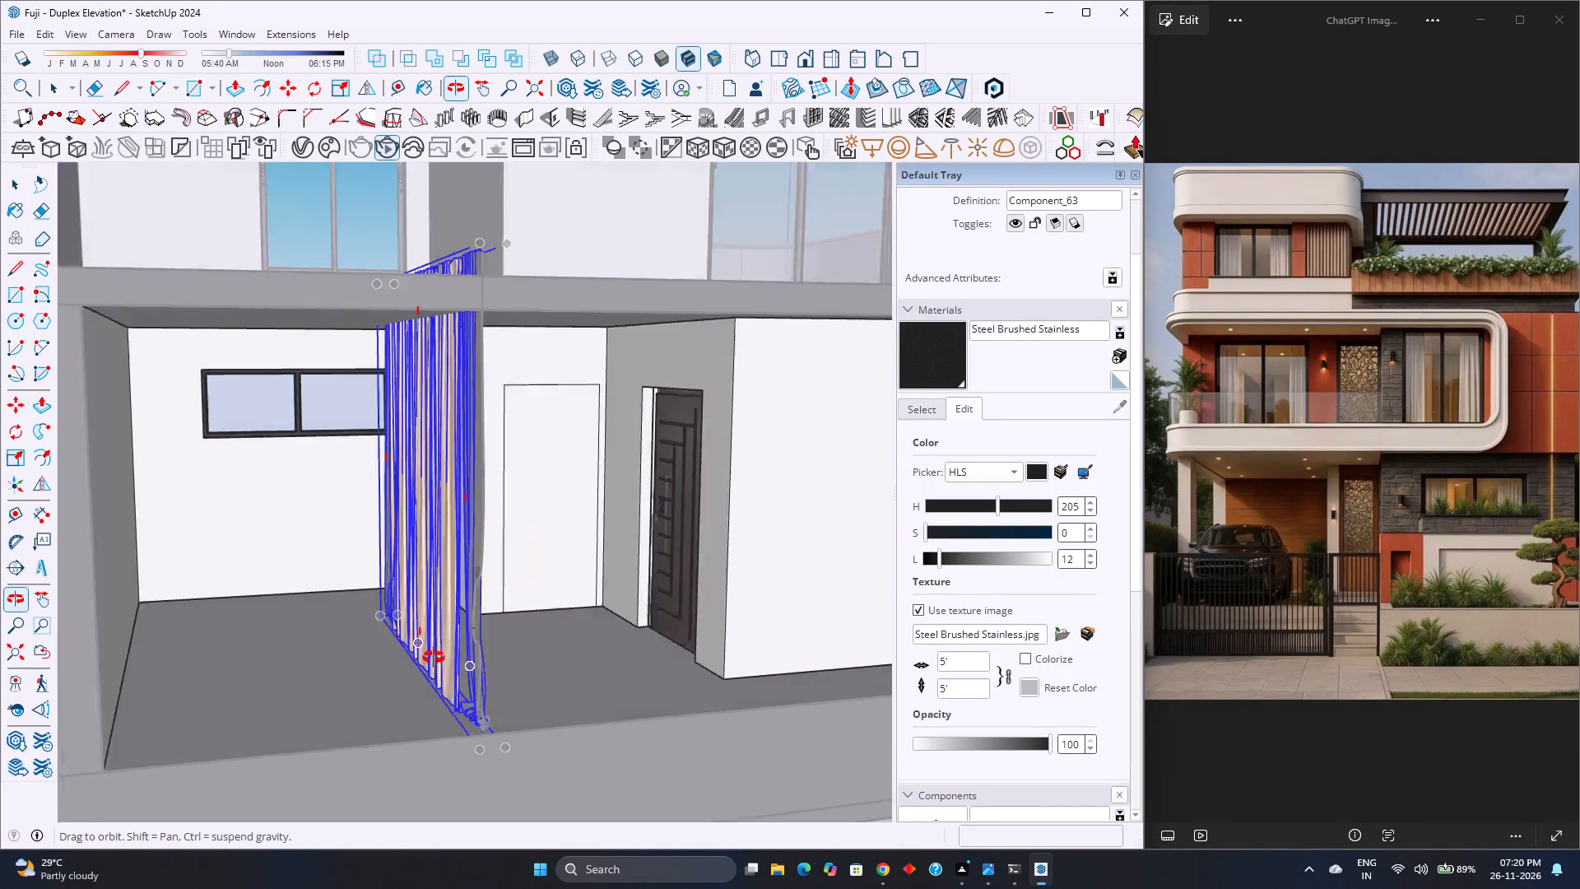
{"action": "middle_click_drag", "start_coordinate": [434, 658], "coordinate": [481, 643]}
{"action": "middle_click", "coordinate": [481, 643]}
{"action": "scroll", "coordinate": [476, 607], "scroll_direction": "down", "scroll_amount": 7}
{"action": "scroll", "coordinate": [338, 617], "scroll_direction": "up", "scroll_amount": 1}
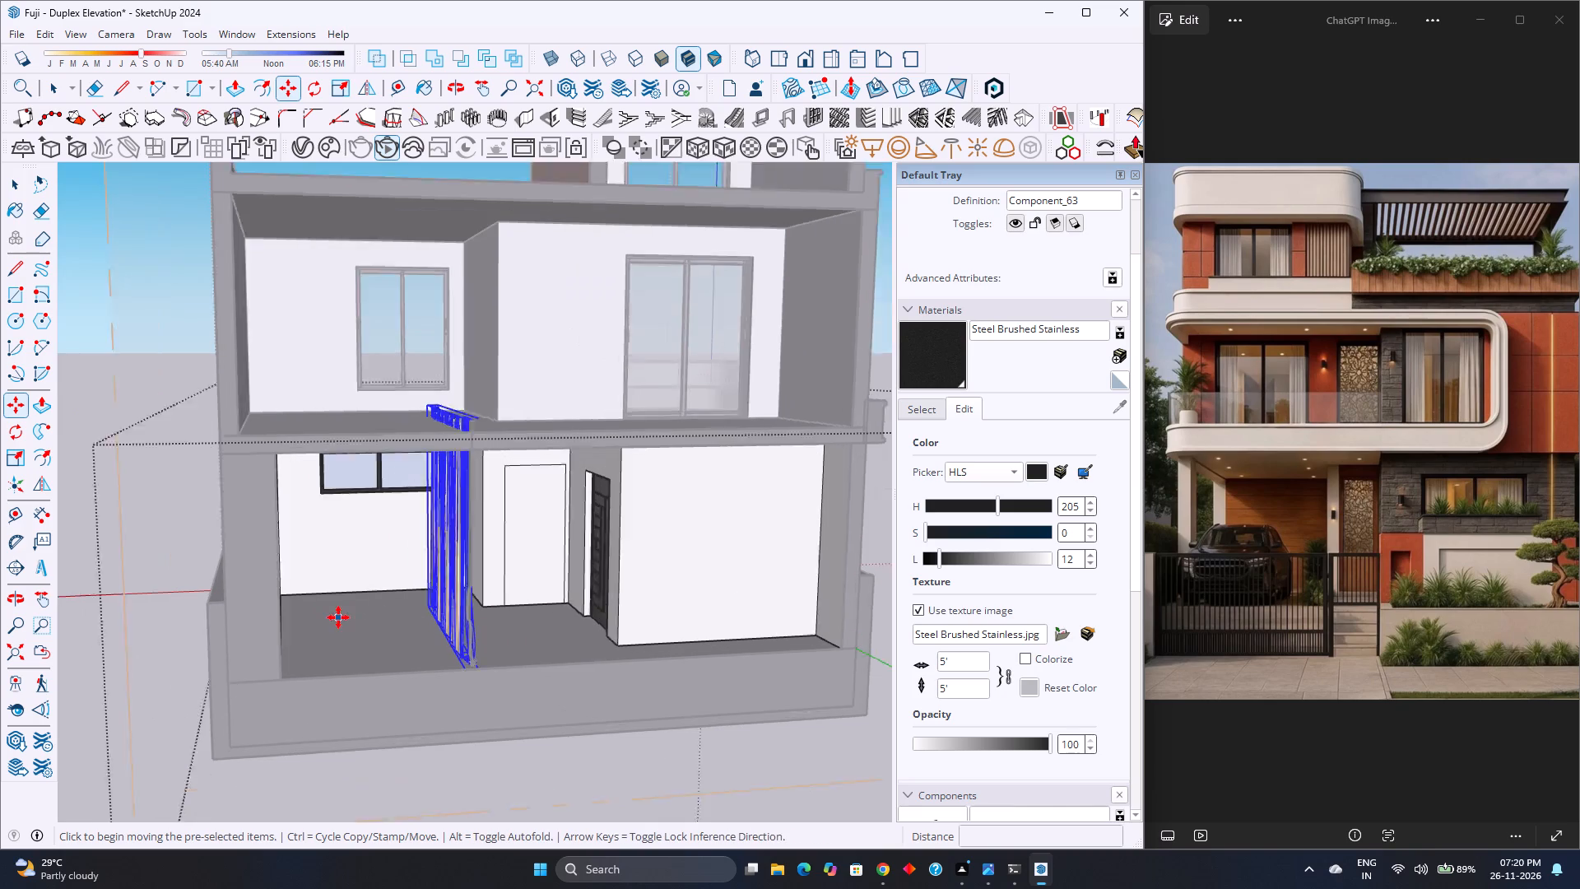
{"action": "scroll", "coordinate": [338, 617], "scroll_direction": "up", "scroll_amount": 4}
{"action": "key", "text": "s"}
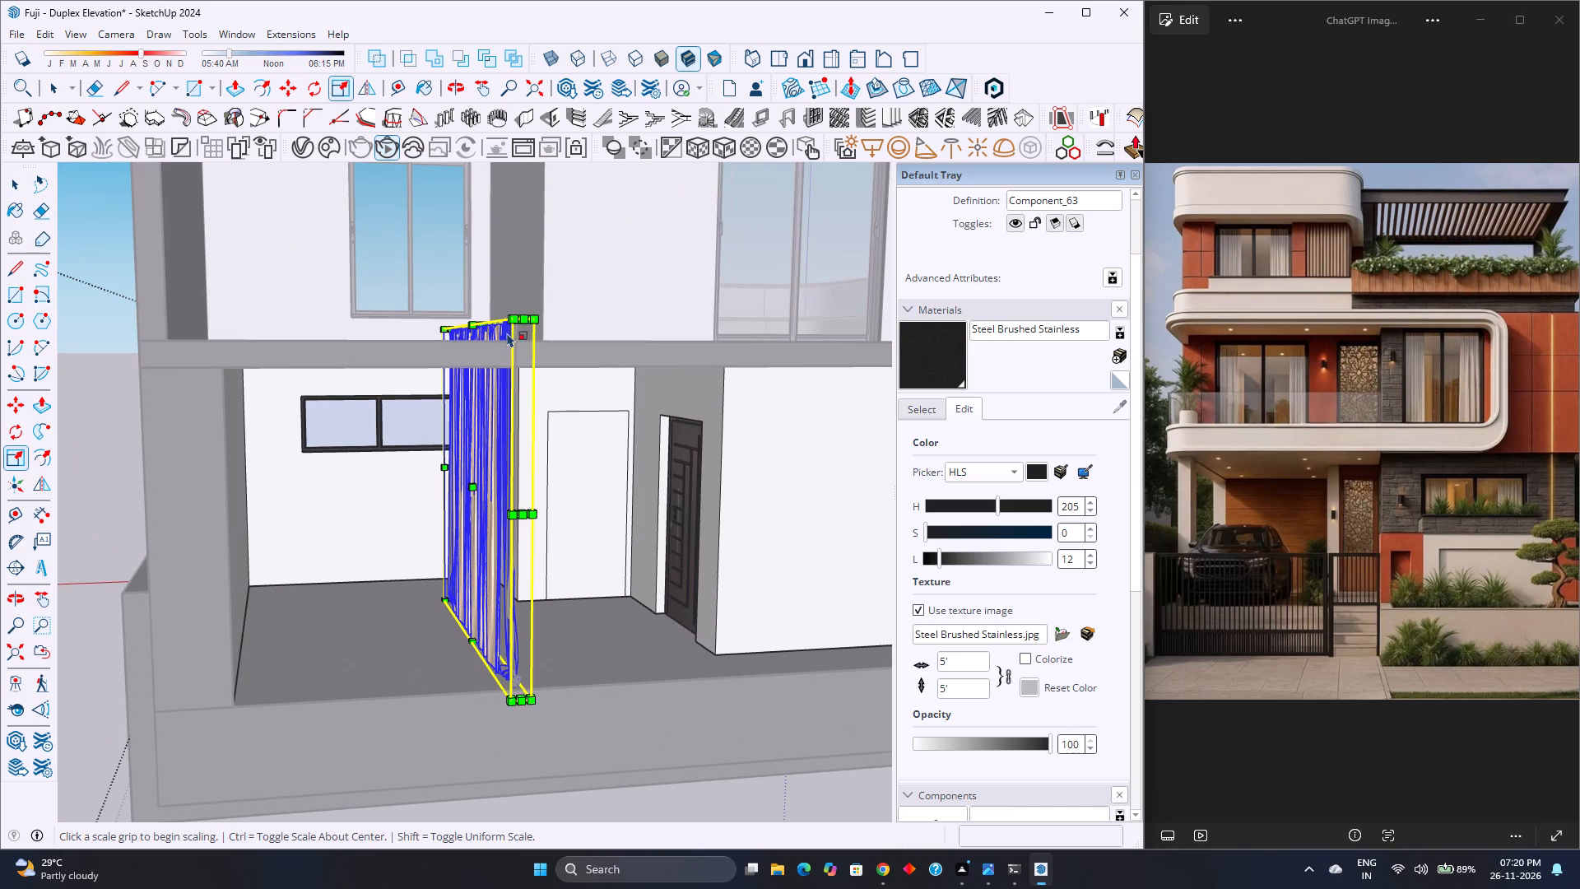
{"action": "scroll", "coordinate": [497, 323], "scroll_direction": "up", "scroll_amount": 2}
{"action": "middle_click_drag", "start_coordinate": [497, 330], "coordinate": [495, 447]}
{"action": "middle_click", "coordinate": [495, 447]}
{"action": "left_click", "coordinate": [478, 290]}
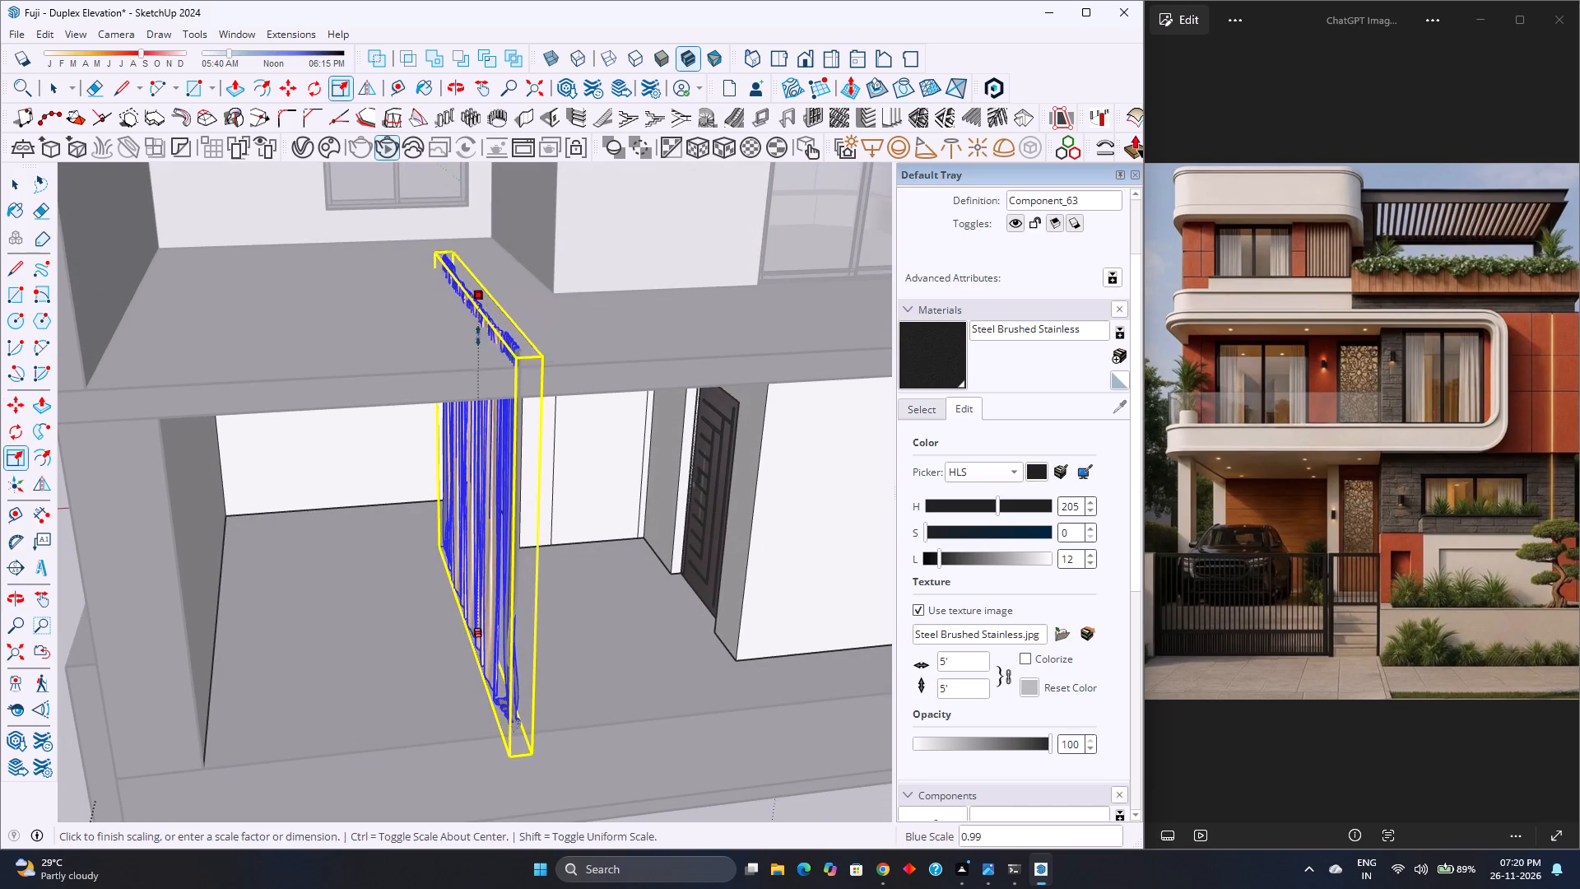
{"action": "middle_click_drag", "start_coordinate": [475, 414], "coordinate": [490, 302]}
{"action": "scroll", "coordinate": [490, 300], "scroll_direction": "down", "scroll_amount": 3}
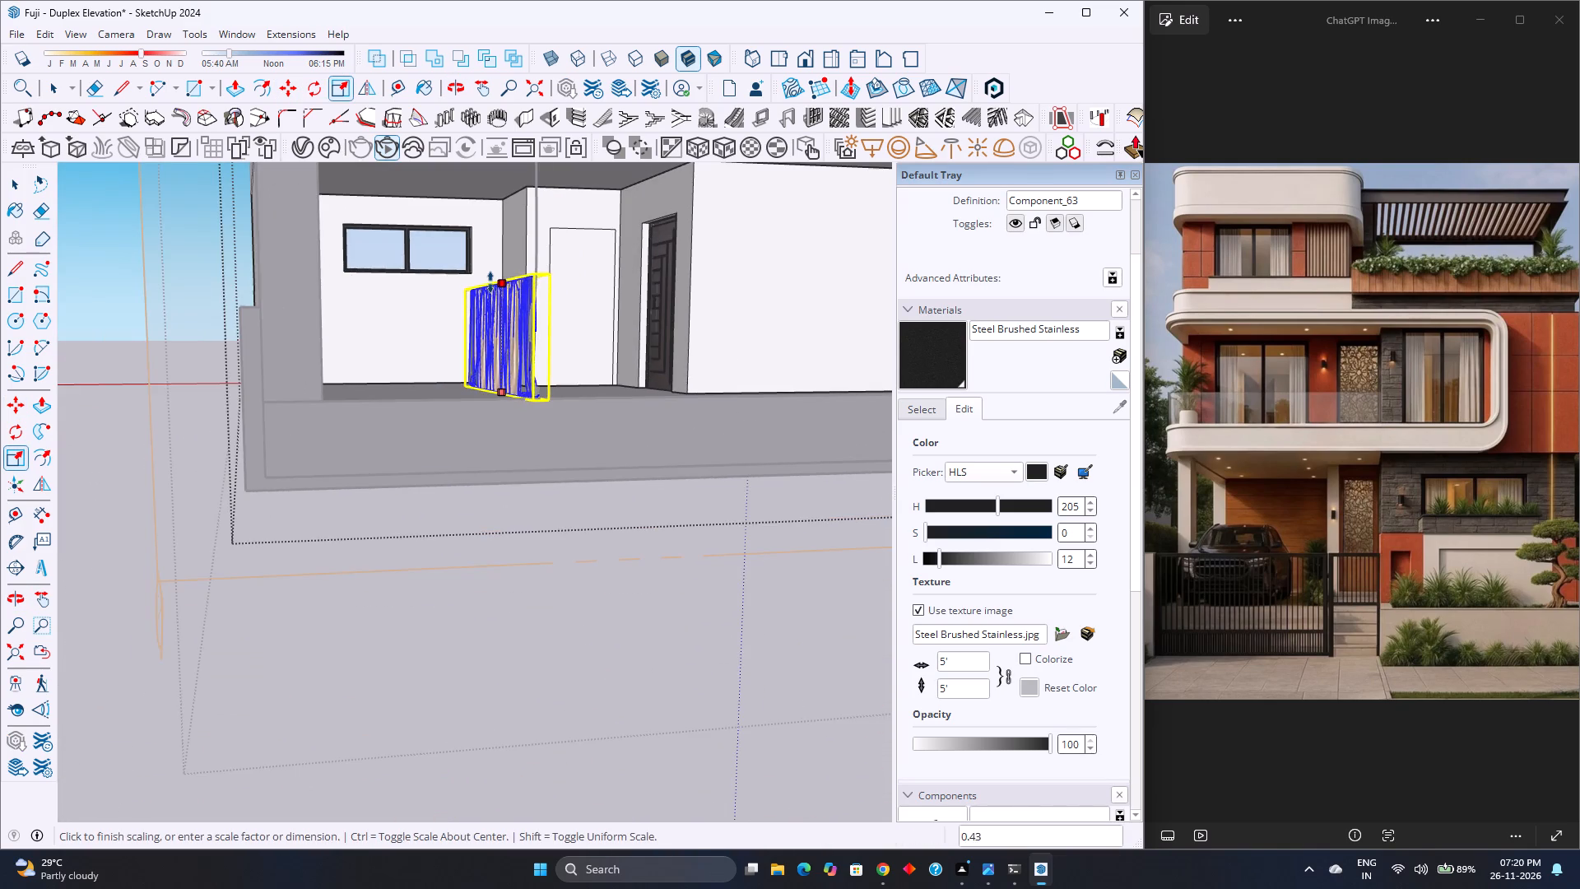
{"action": "scroll", "coordinate": [490, 278], "scroll_direction": "up", "scroll_amount": 1, "text": "shift"}
{"action": "middle_click_drag", "start_coordinate": [490, 278], "coordinate": [482, 384], "text": "shift"}
{"action": "middle_click", "coordinate": [482, 384], "text": "shift"}
{"action": "left_click", "coordinate": [487, 289]}
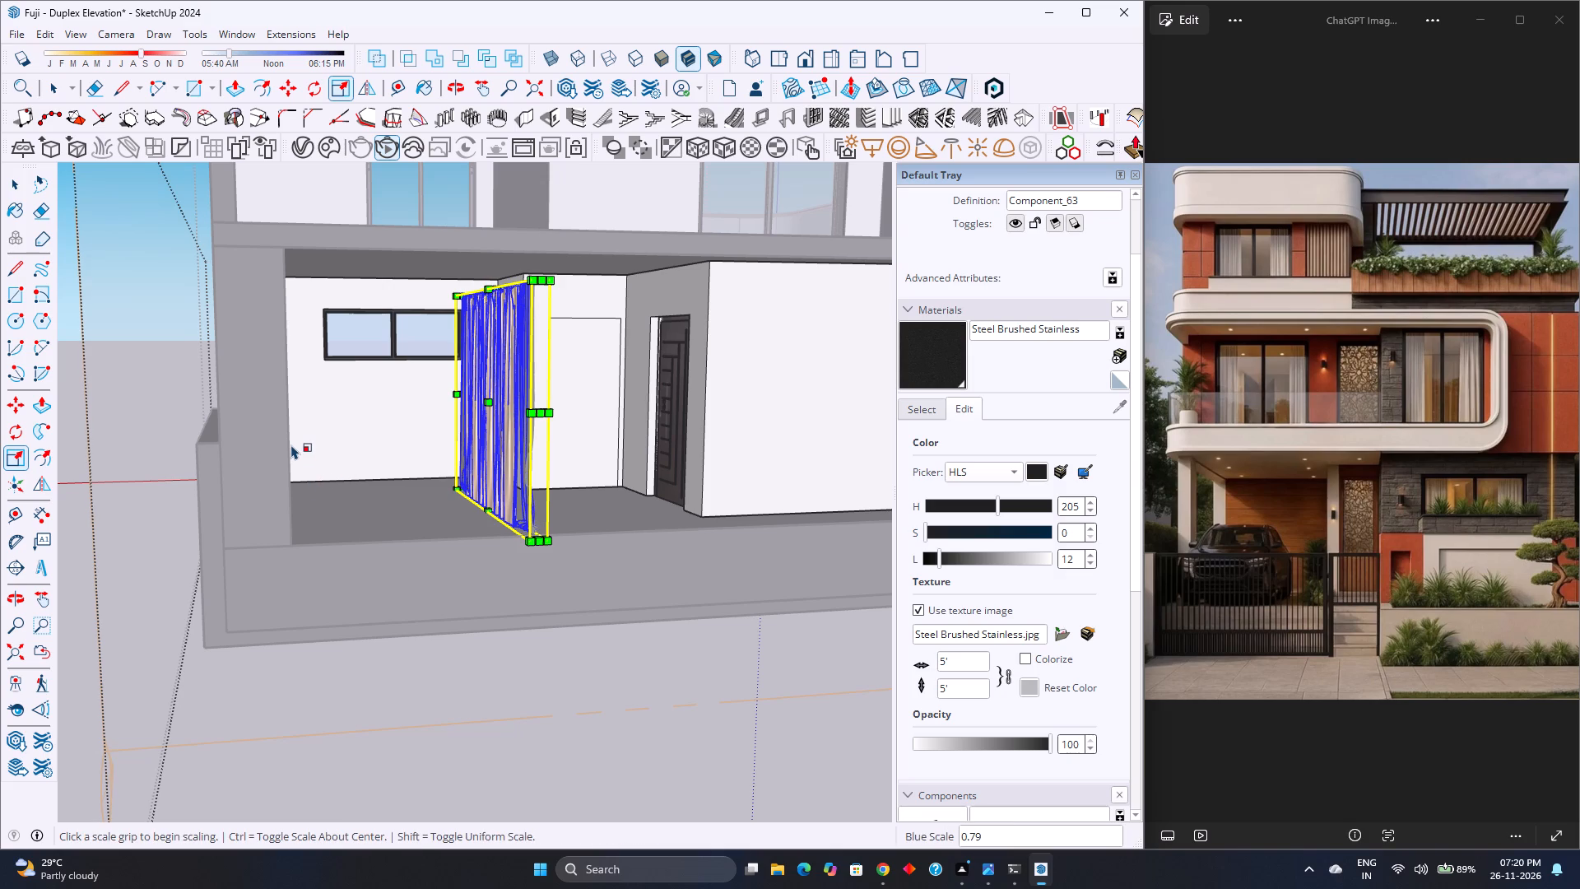
Move the curtain by its bottom corner about 8' 3 5/8" to the base of the ground-floor window wall.
{"action": "scroll", "coordinate": [421, 502], "scroll_direction": "up", "scroll_amount": 2}
{"action": "middle_click_drag", "start_coordinate": [434, 486], "coordinate": [465, 506]}
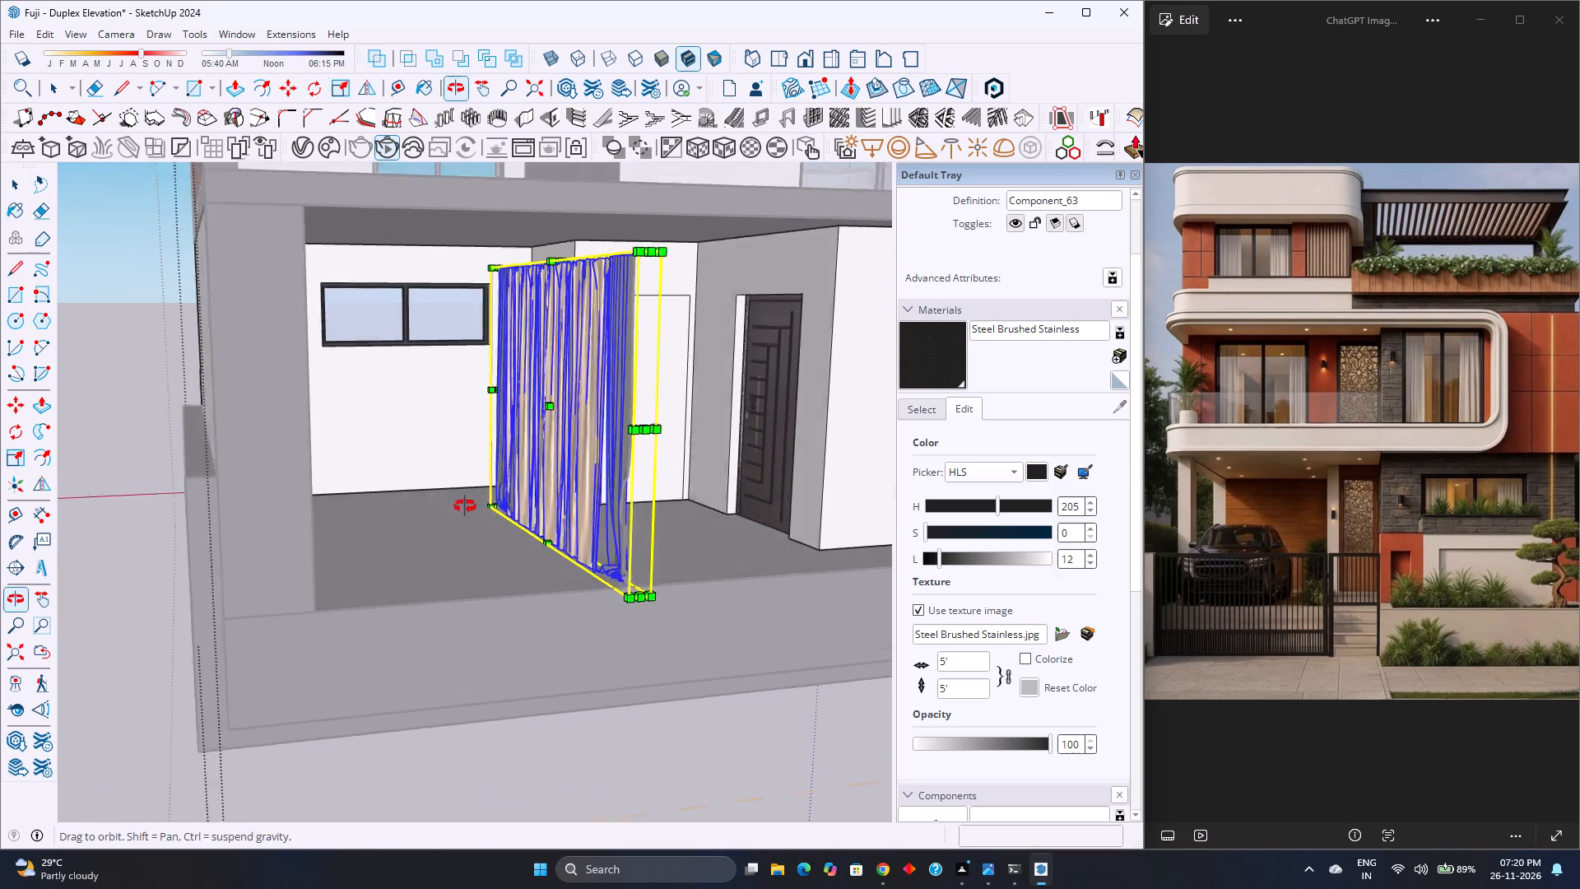
{"action": "middle_click_drag", "start_coordinate": [465, 506], "coordinate": [472, 511]}
{"action": "middle_click", "coordinate": [472, 511]}
{"action": "key", "text": "m"}
{"action": "scroll", "coordinate": [502, 525], "scroll_direction": "up", "scroll_amount": 5}
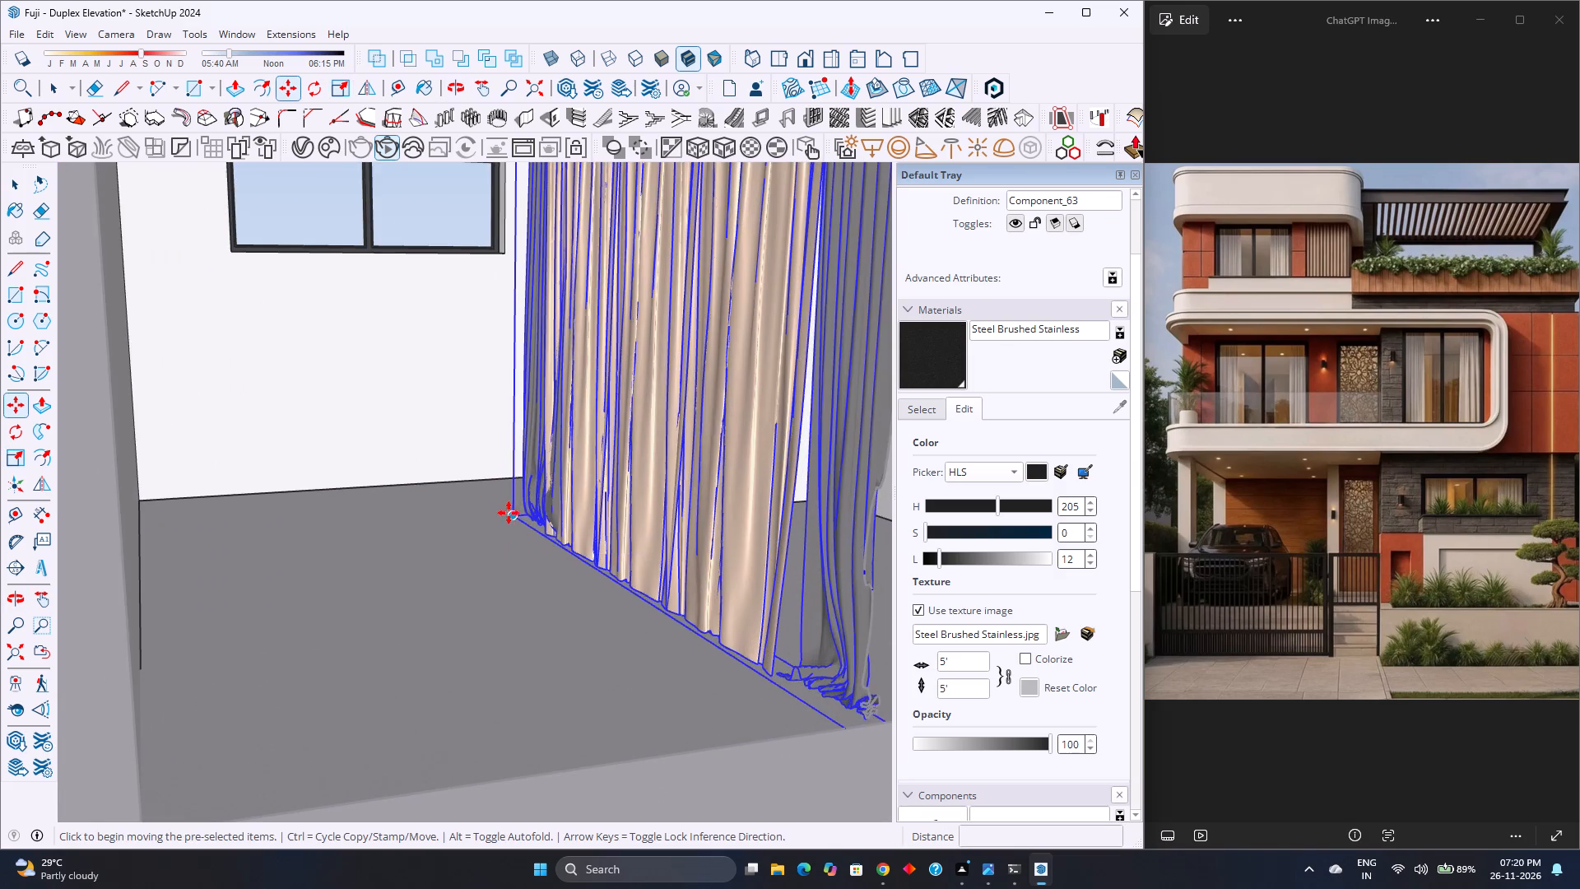
{"action": "left_click", "coordinate": [509, 515]}
{"action": "left_click", "coordinate": [188, 495]}
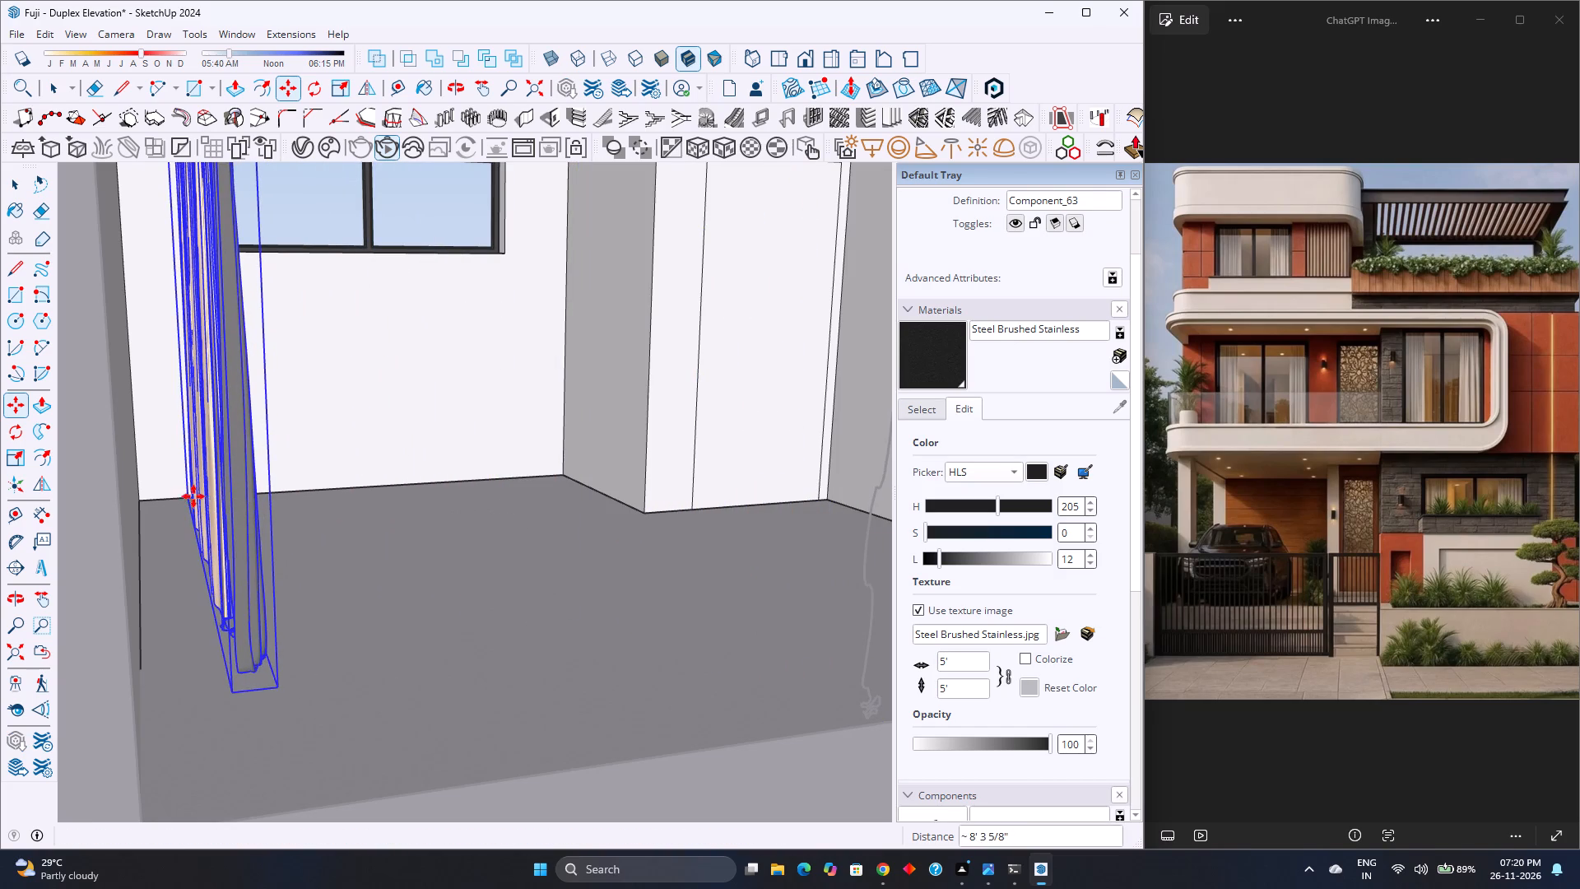
Rotate the curtain 90° about the vertical axis at its bottom corner so it lies along the window wall.
{"action": "left_click", "coordinate": [309, 90]}
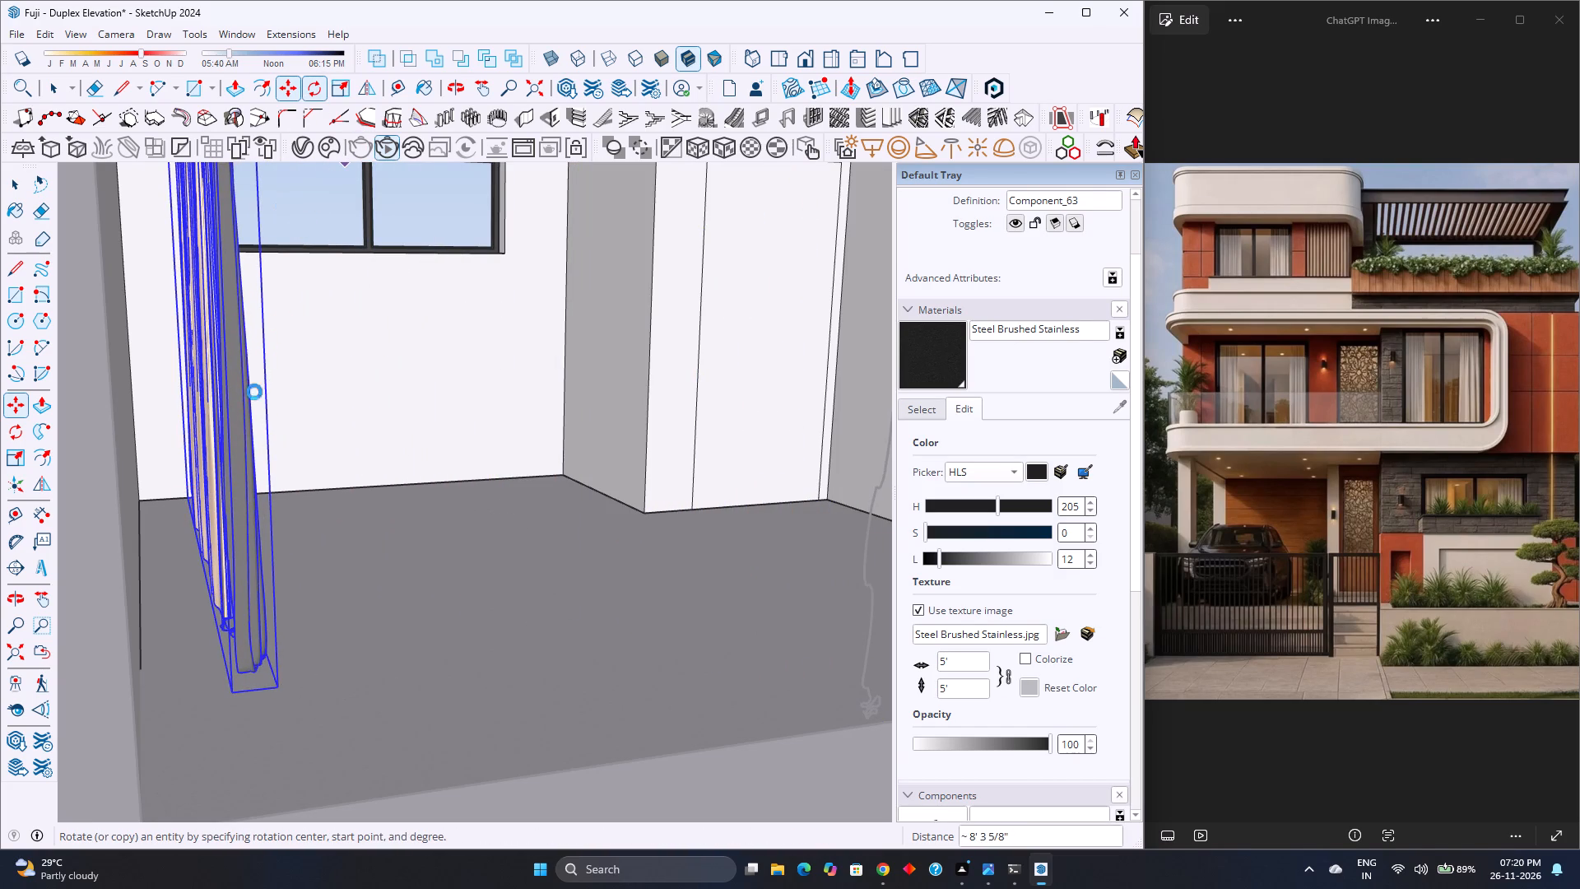
{"action": "key", "text": "Up"}
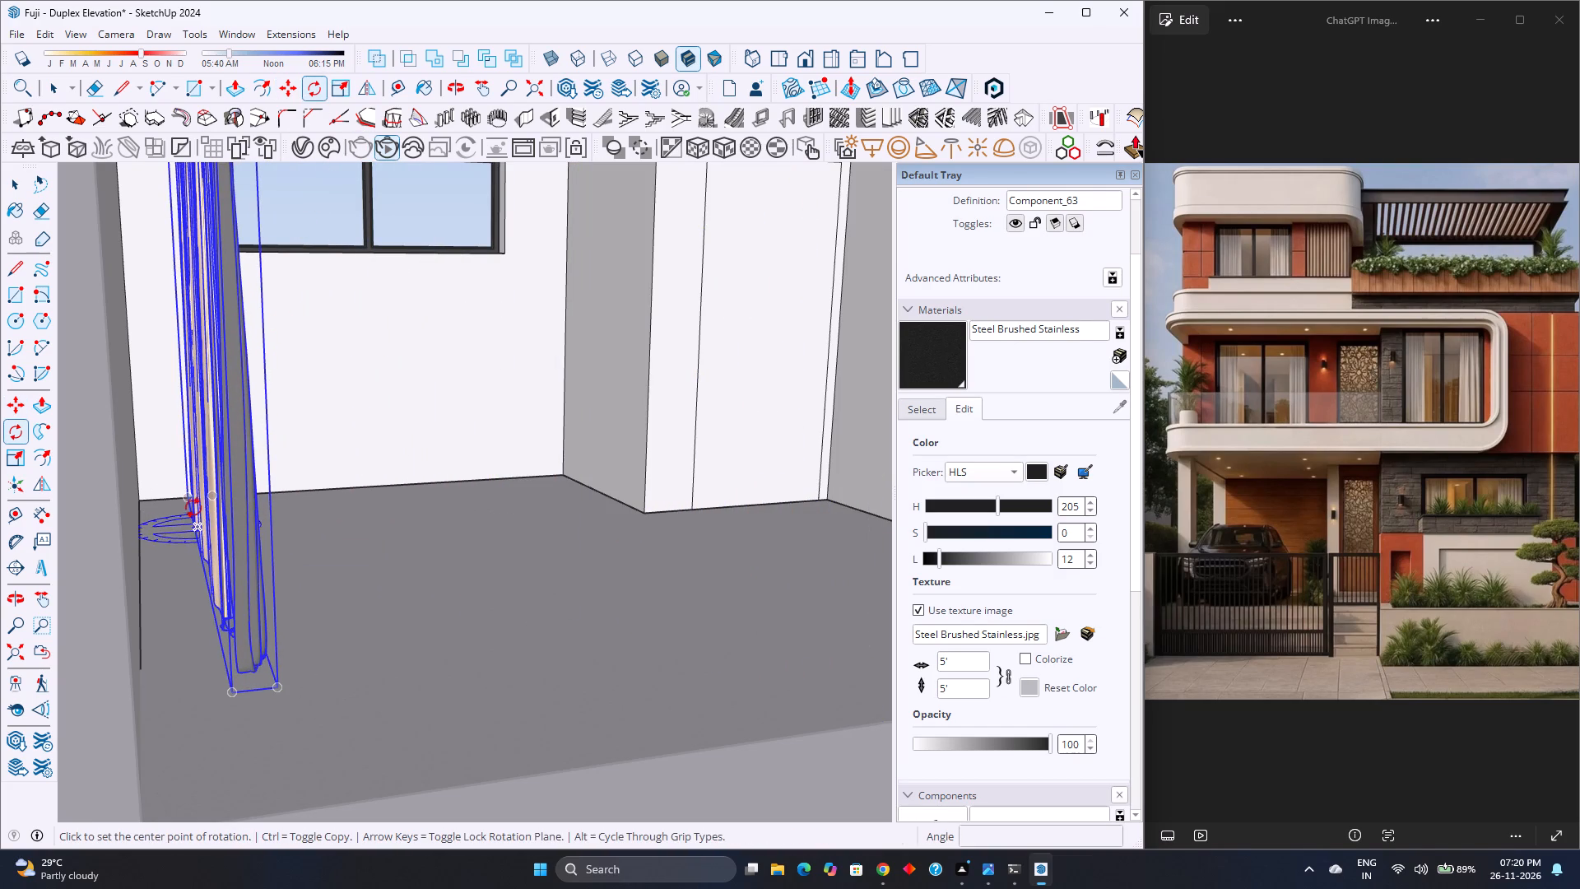
{"action": "left_click", "coordinate": [188, 499]}
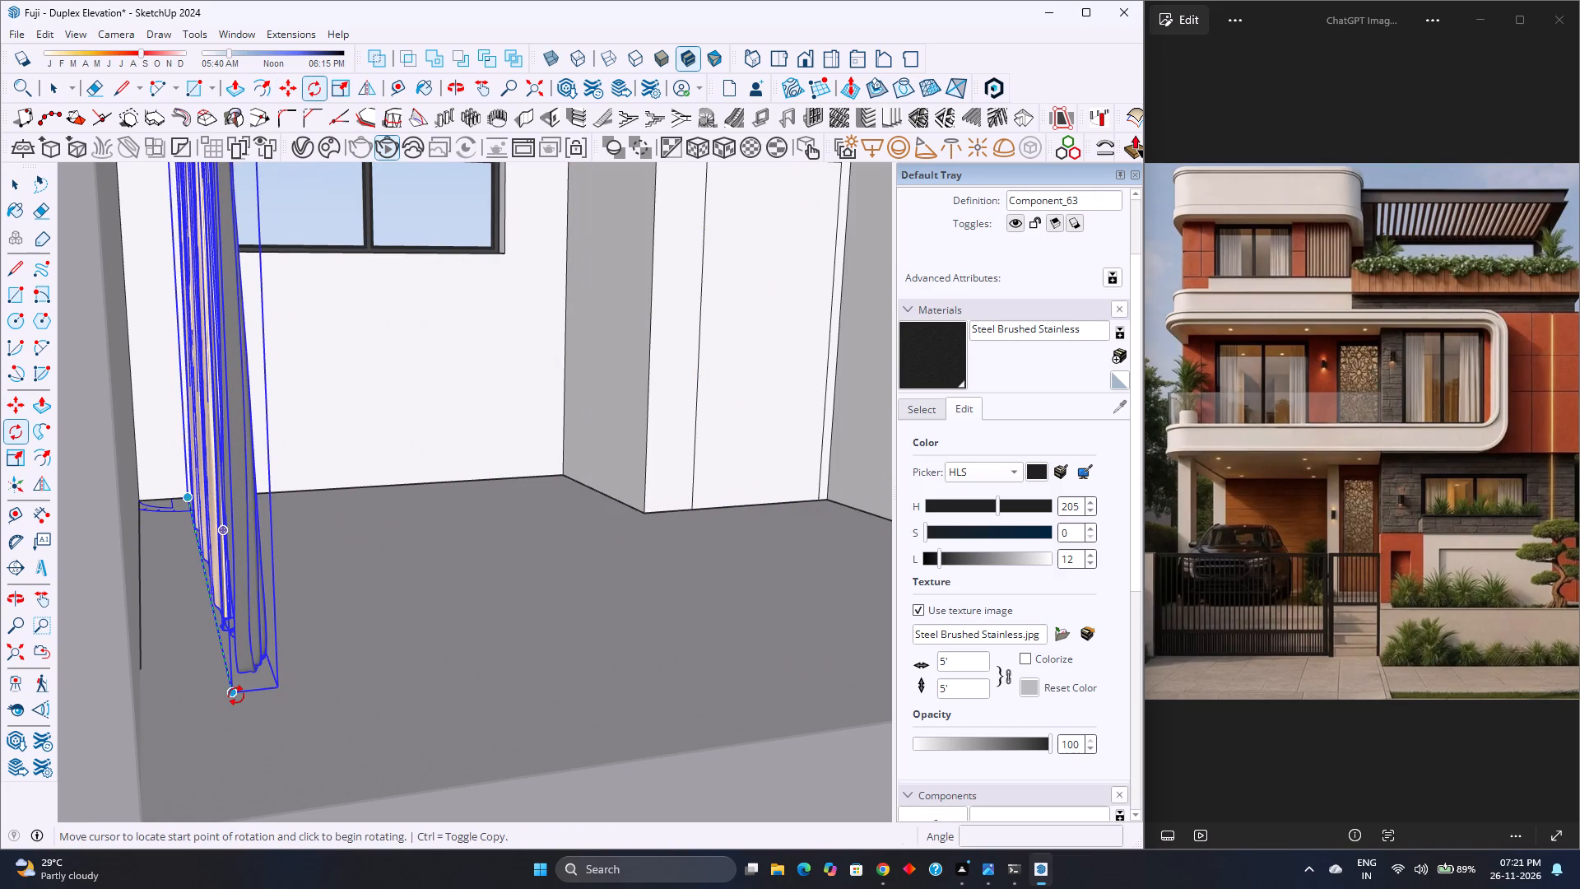
{"action": "left_click", "coordinate": [235, 696]}
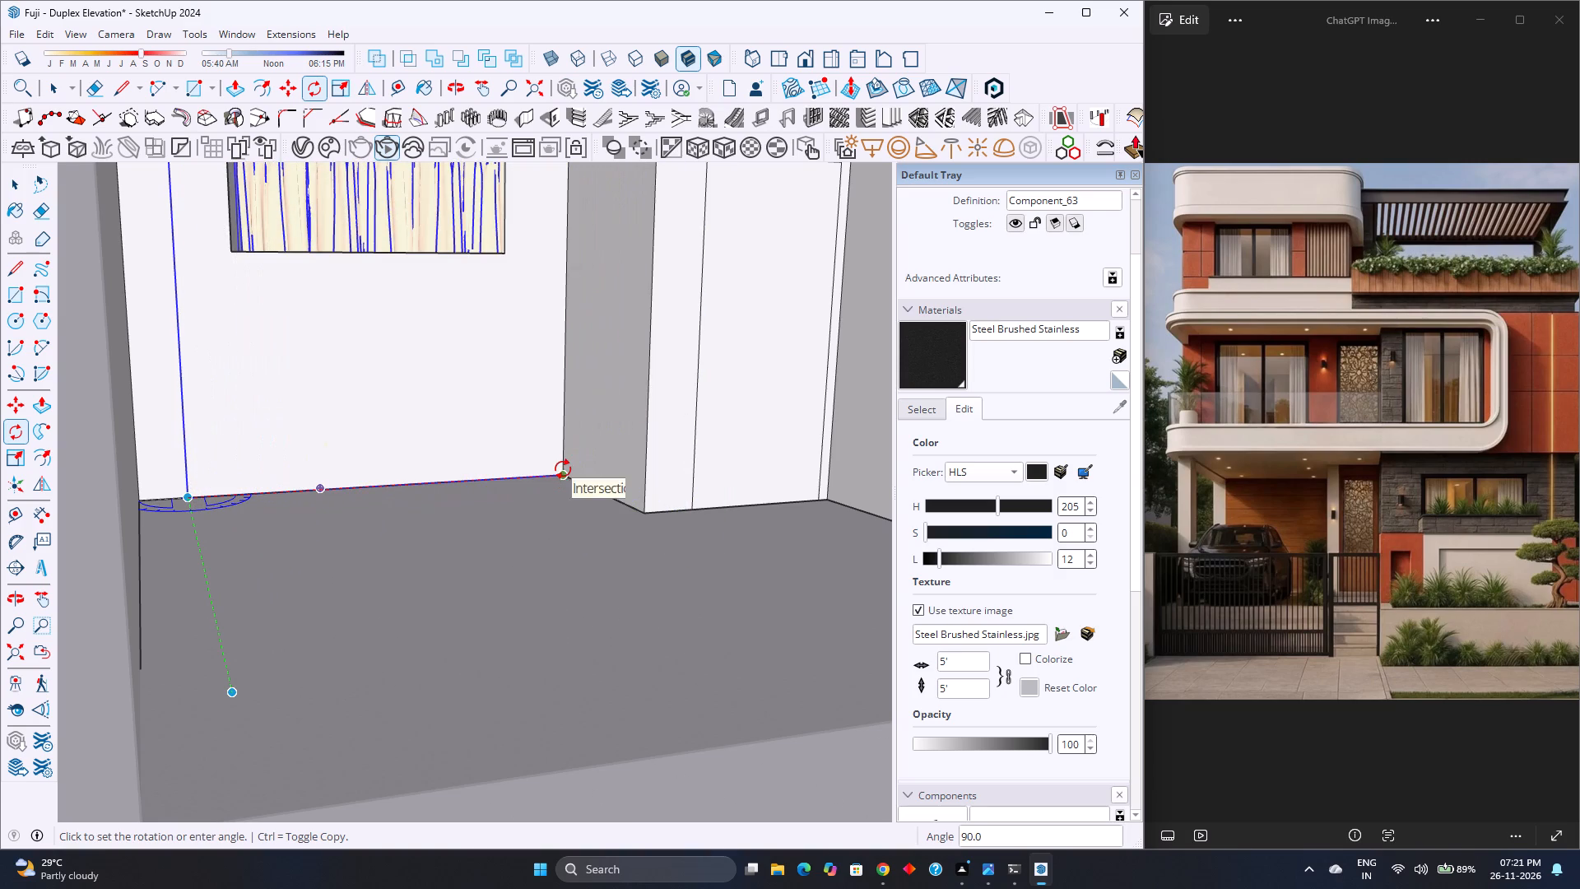
{"action": "left_click", "coordinate": [563, 469]}
Move the curtain about 1' 3 11/16" so its bottom corner meets the window wall's corner, inside the room.
{"action": "key", "text": "m"}
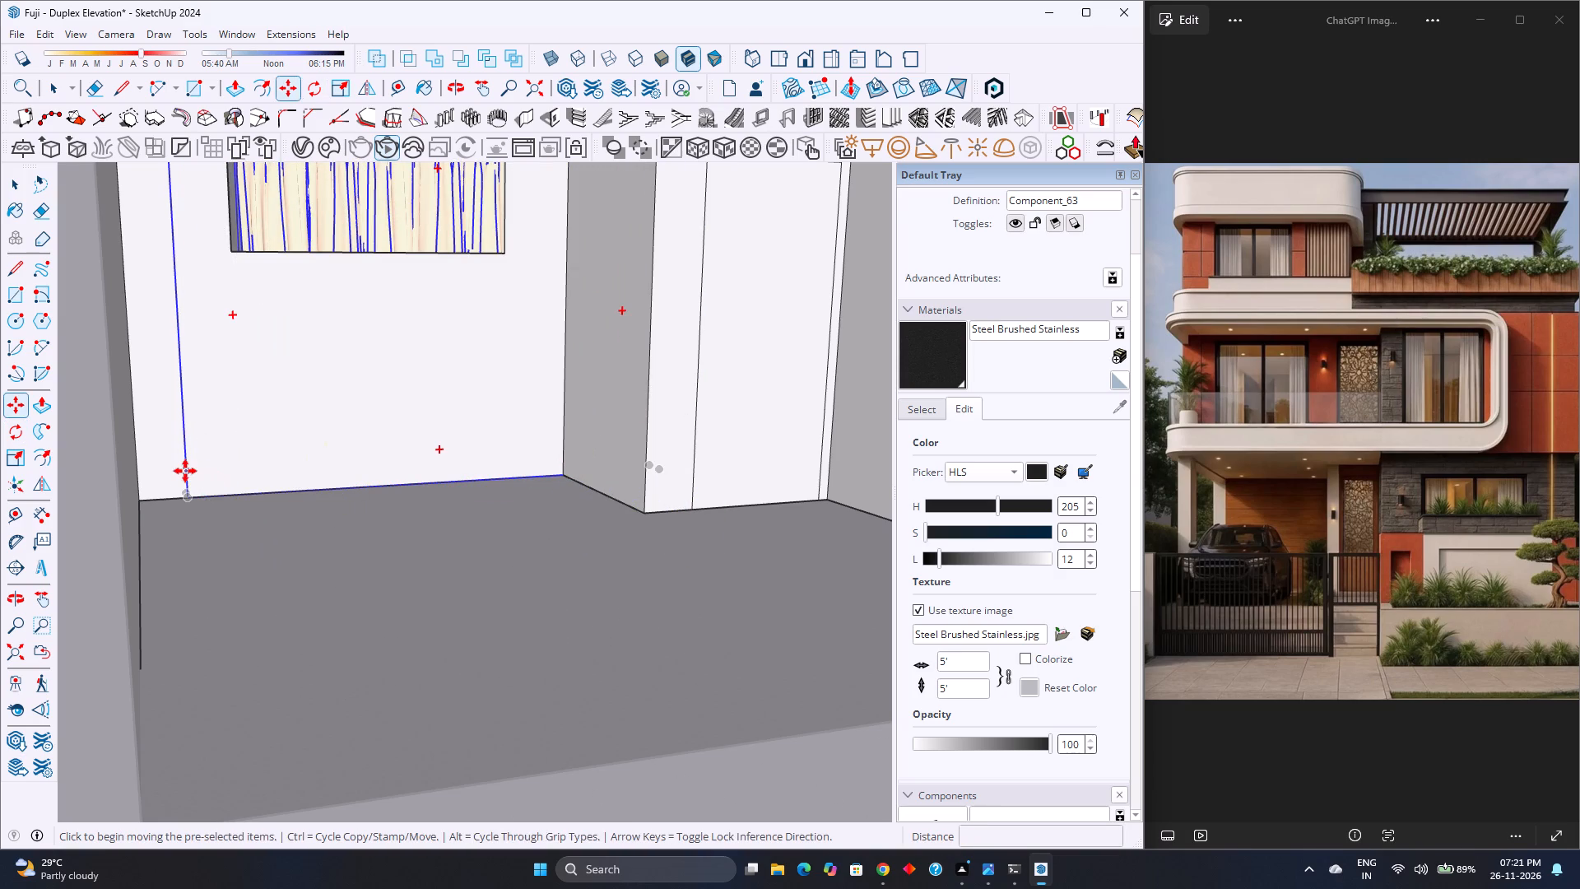
{"action": "scroll", "coordinate": [182, 491], "scroll_direction": "up", "scroll_amount": 6}
{"action": "middle_click_drag", "start_coordinate": [182, 491], "coordinate": [174, 687]}
{"action": "middle_click", "coordinate": [174, 687]}
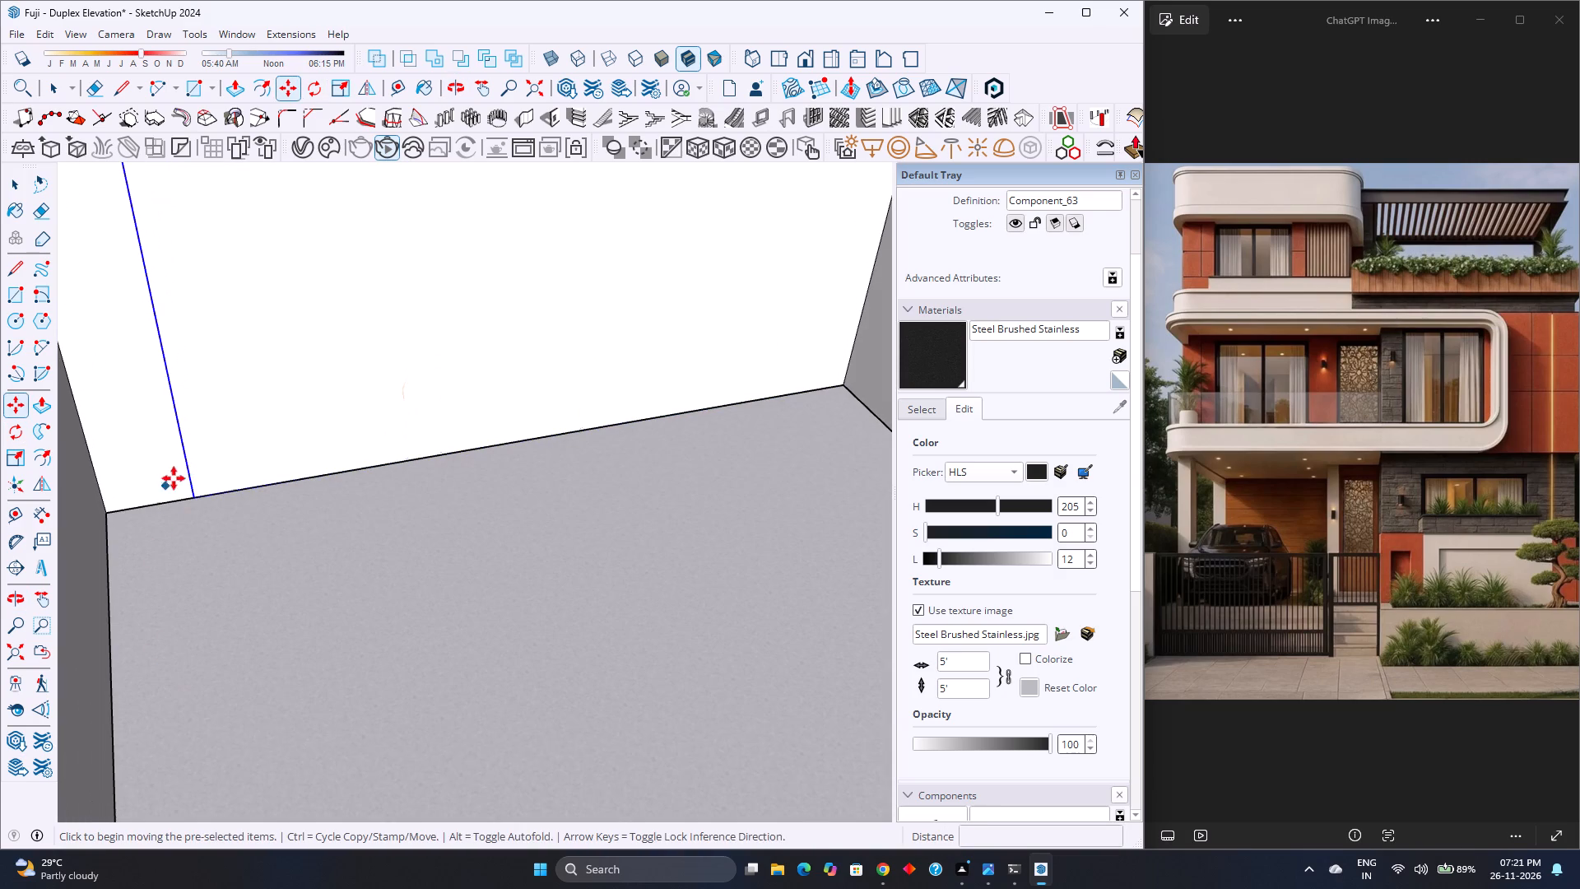
{"action": "left_click", "coordinate": [188, 474]}
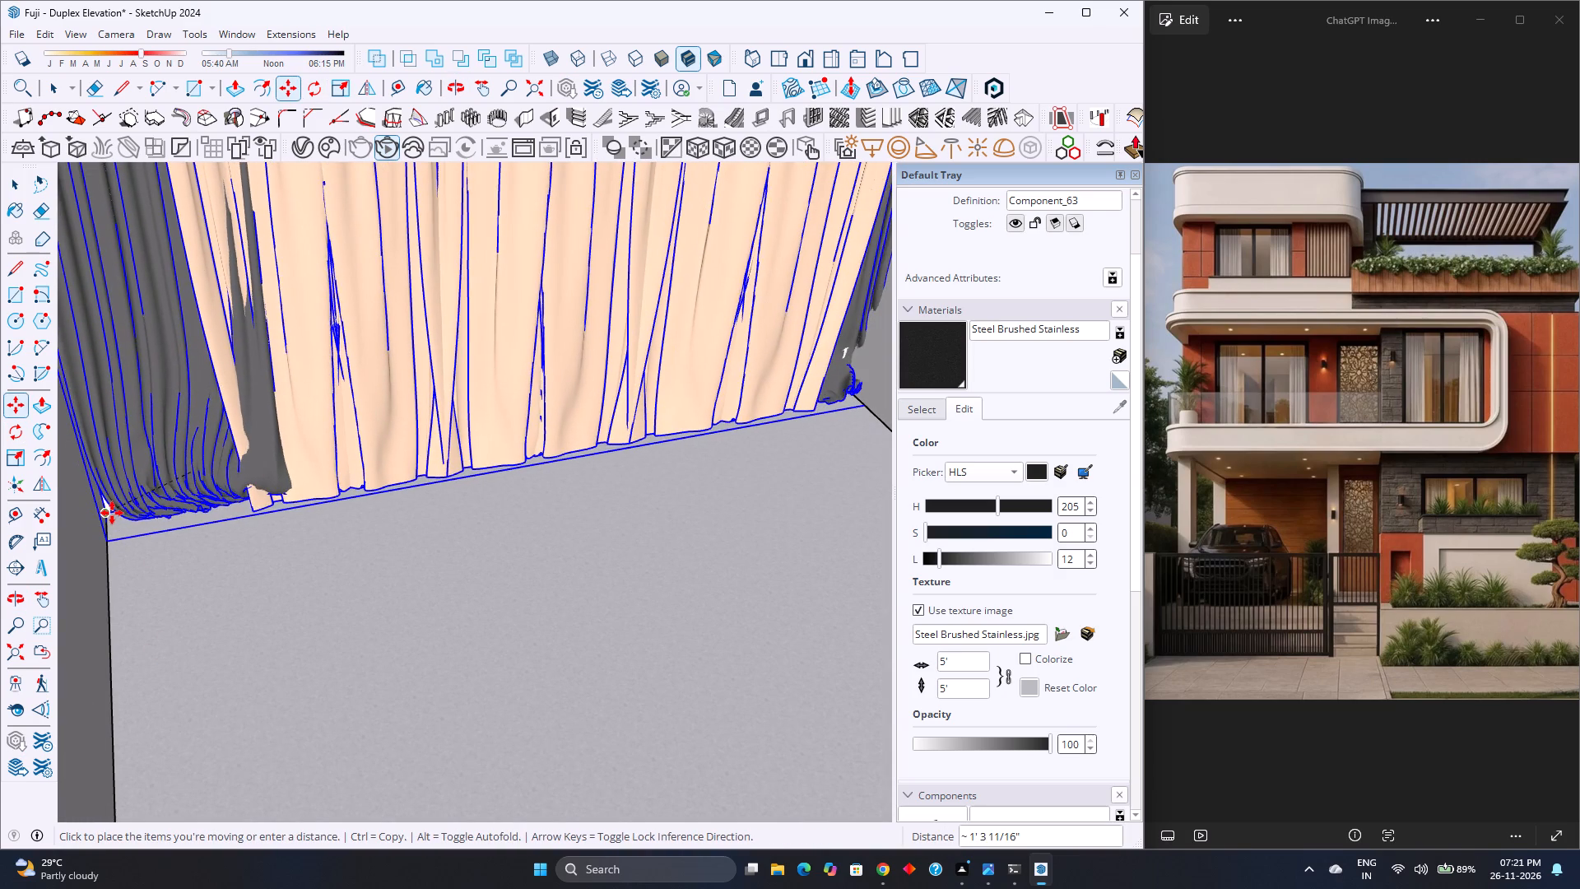
{"action": "left_click", "coordinate": [112, 513]}
Scale the curtain's width by about 0.86 so its far edge ends at the adjoining side wall.
{"action": "scroll", "coordinate": [384, 741], "scroll_direction": "down", "scroll_amount": 4}
{"action": "middle_click_drag", "start_coordinate": [377, 743], "coordinate": [327, 620]}
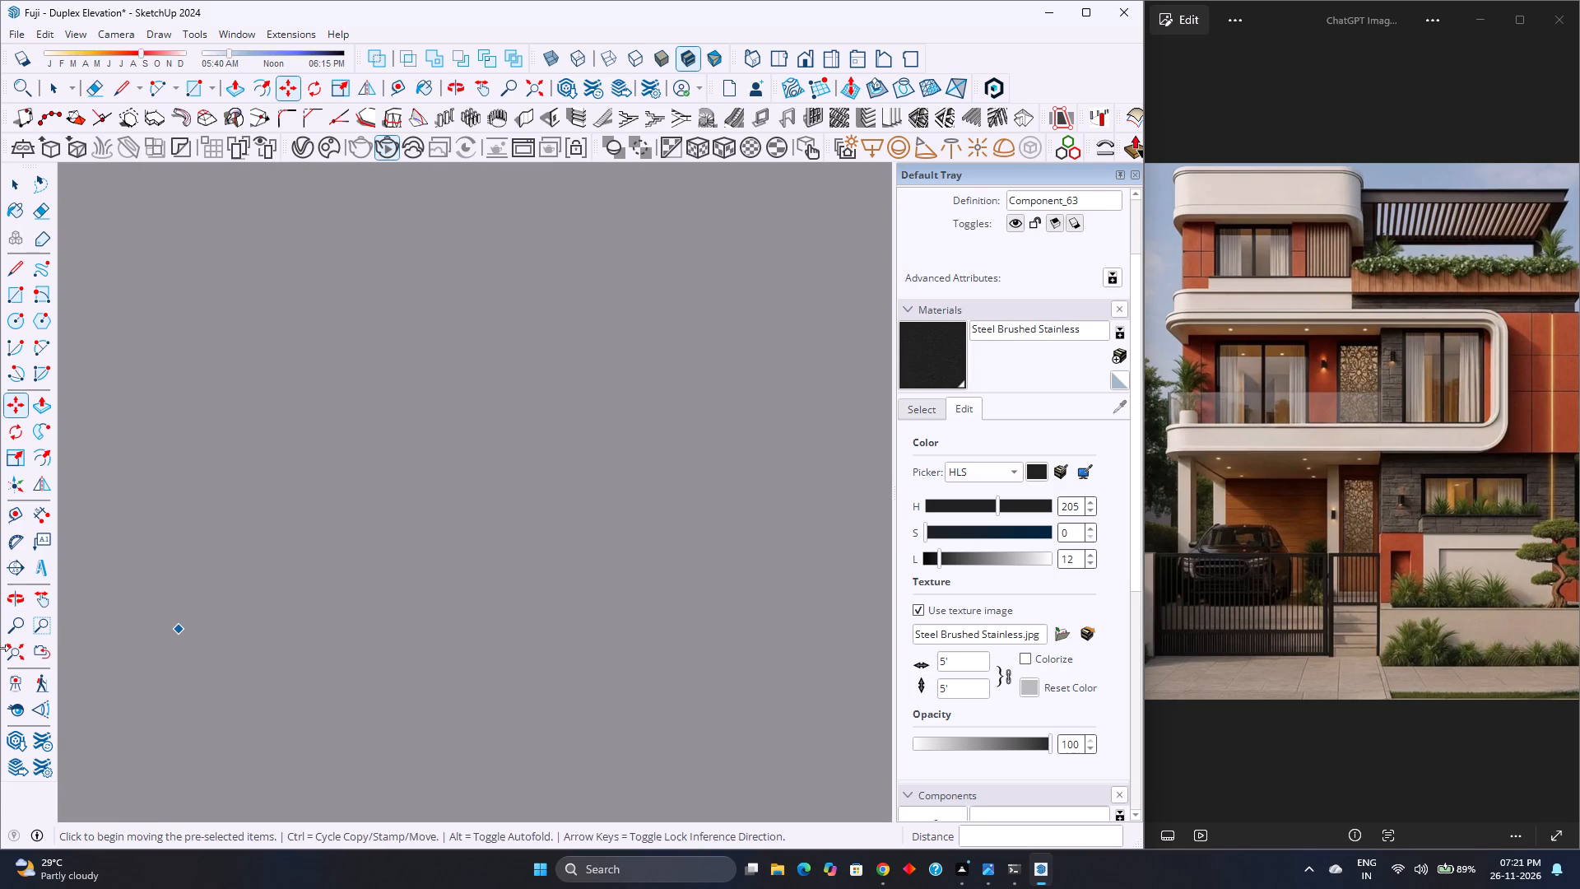
{"action": "left_click", "coordinate": [16, 659]}
{"action": "scroll", "coordinate": [346, 620], "scroll_direction": "down", "scroll_amount": 2}
{"action": "middle_click_drag", "start_coordinate": [353, 639], "coordinate": [346, 553]}
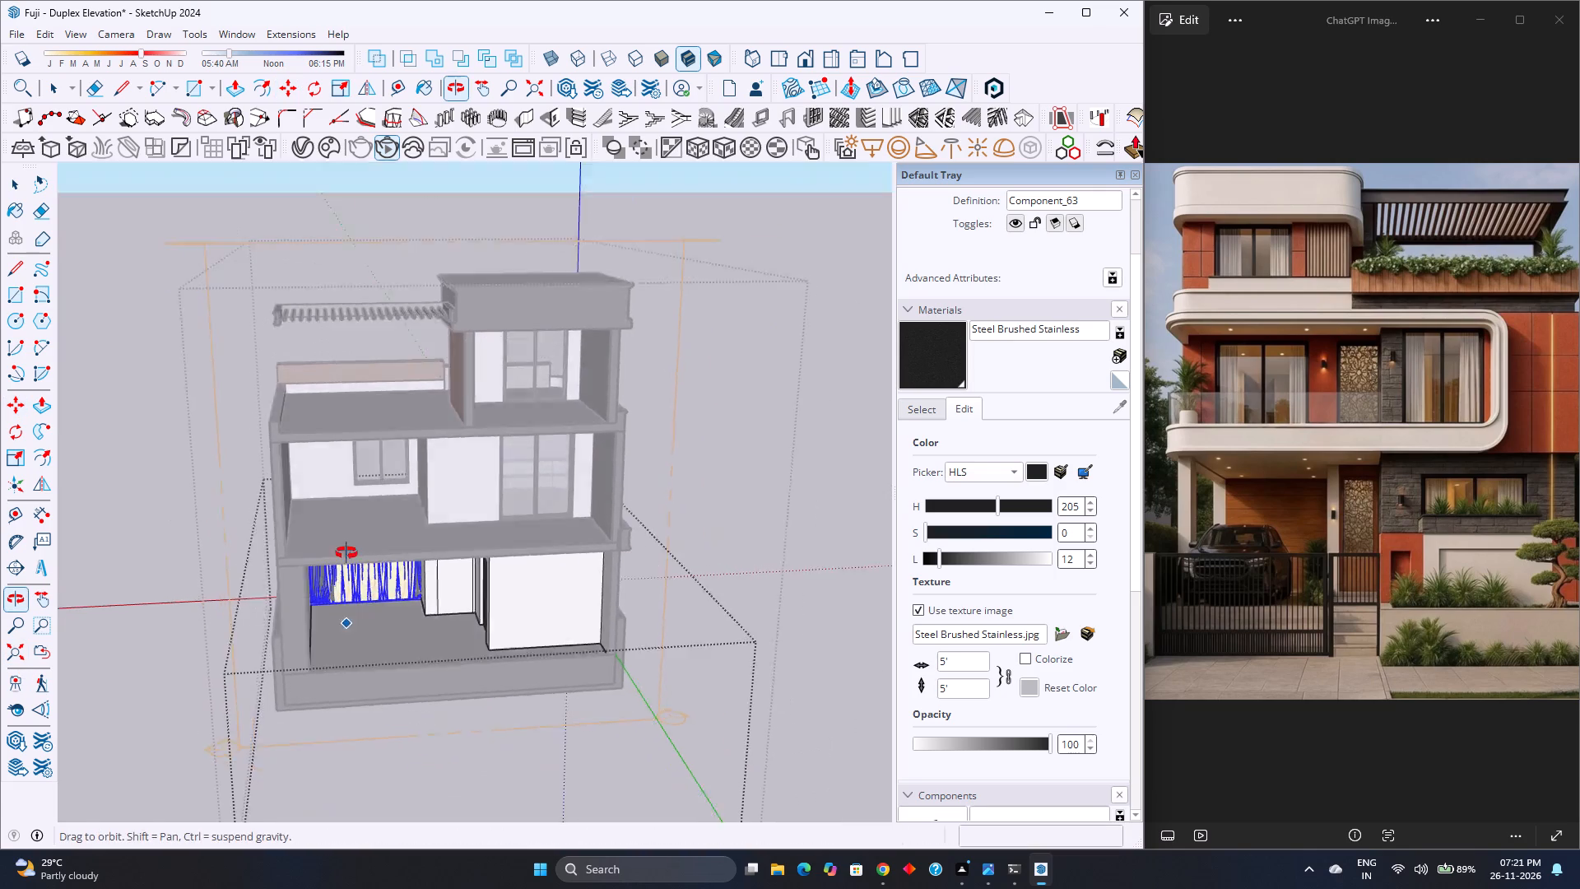
{"action": "middle_click_drag", "start_coordinate": [346, 553], "coordinate": [350, 527]}
{"action": "middle_click", "coordinate": [350, 527]}
{"action": "scroll", "coordinate": [367, 466], "scroll_direction": "up", "scroll_amount": 6}
{"action": "key", "text": "s"}
{"action": "scroll", "coordinate": [425, 554], "scroll_direction": "up", "scroll_amount": 7}
{"action": "middle_click_drag", "start_coordinate": [403, 570], "coordinate": [420, 530]}
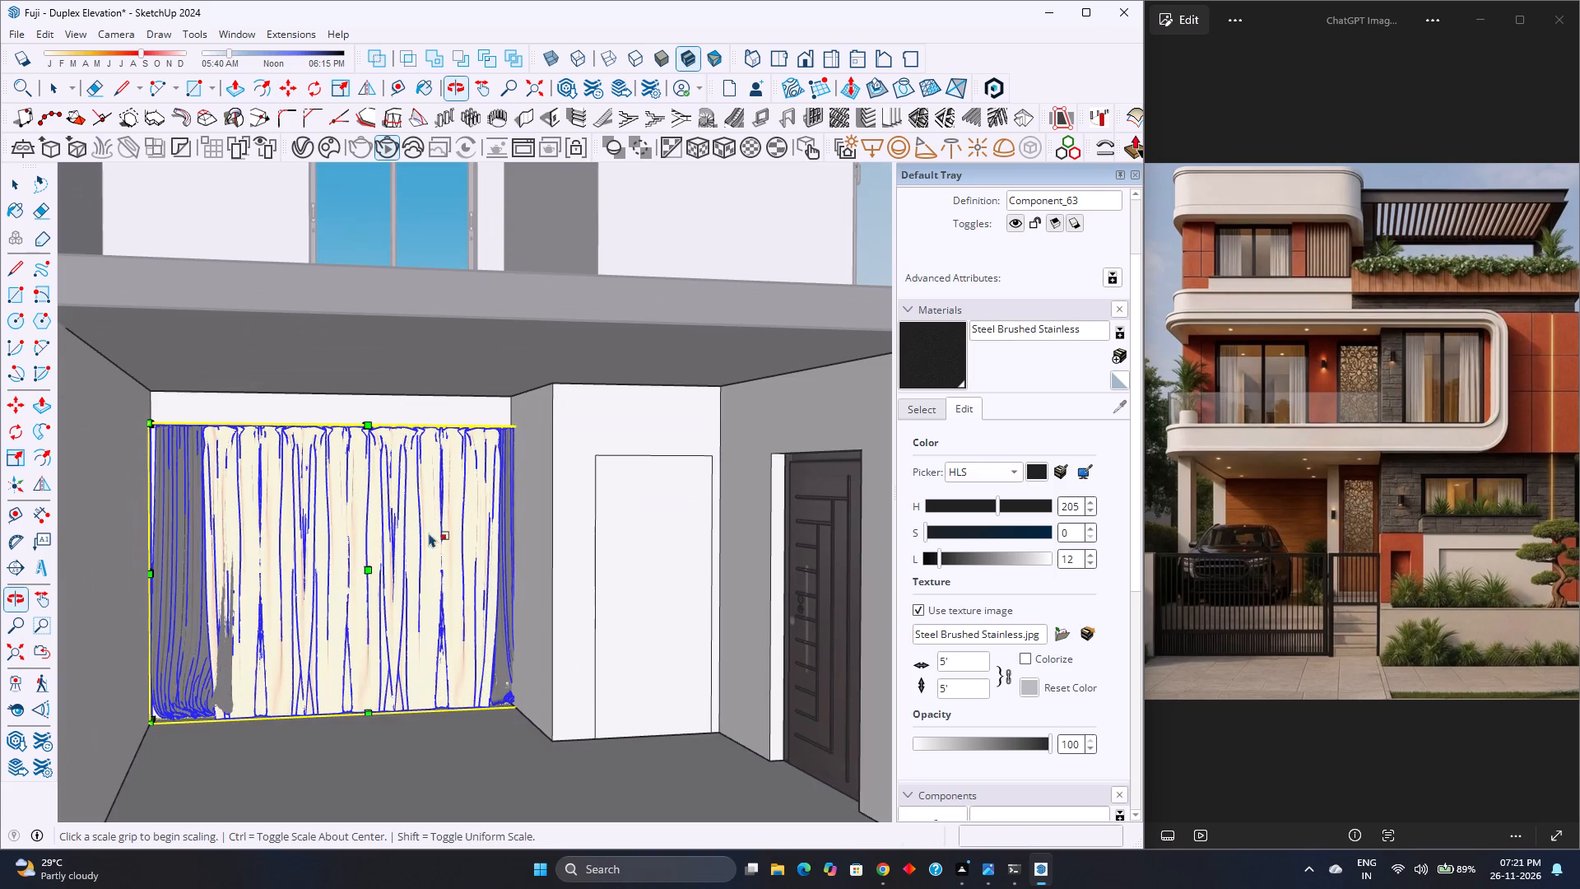
{"action": "key", "text": "k"}
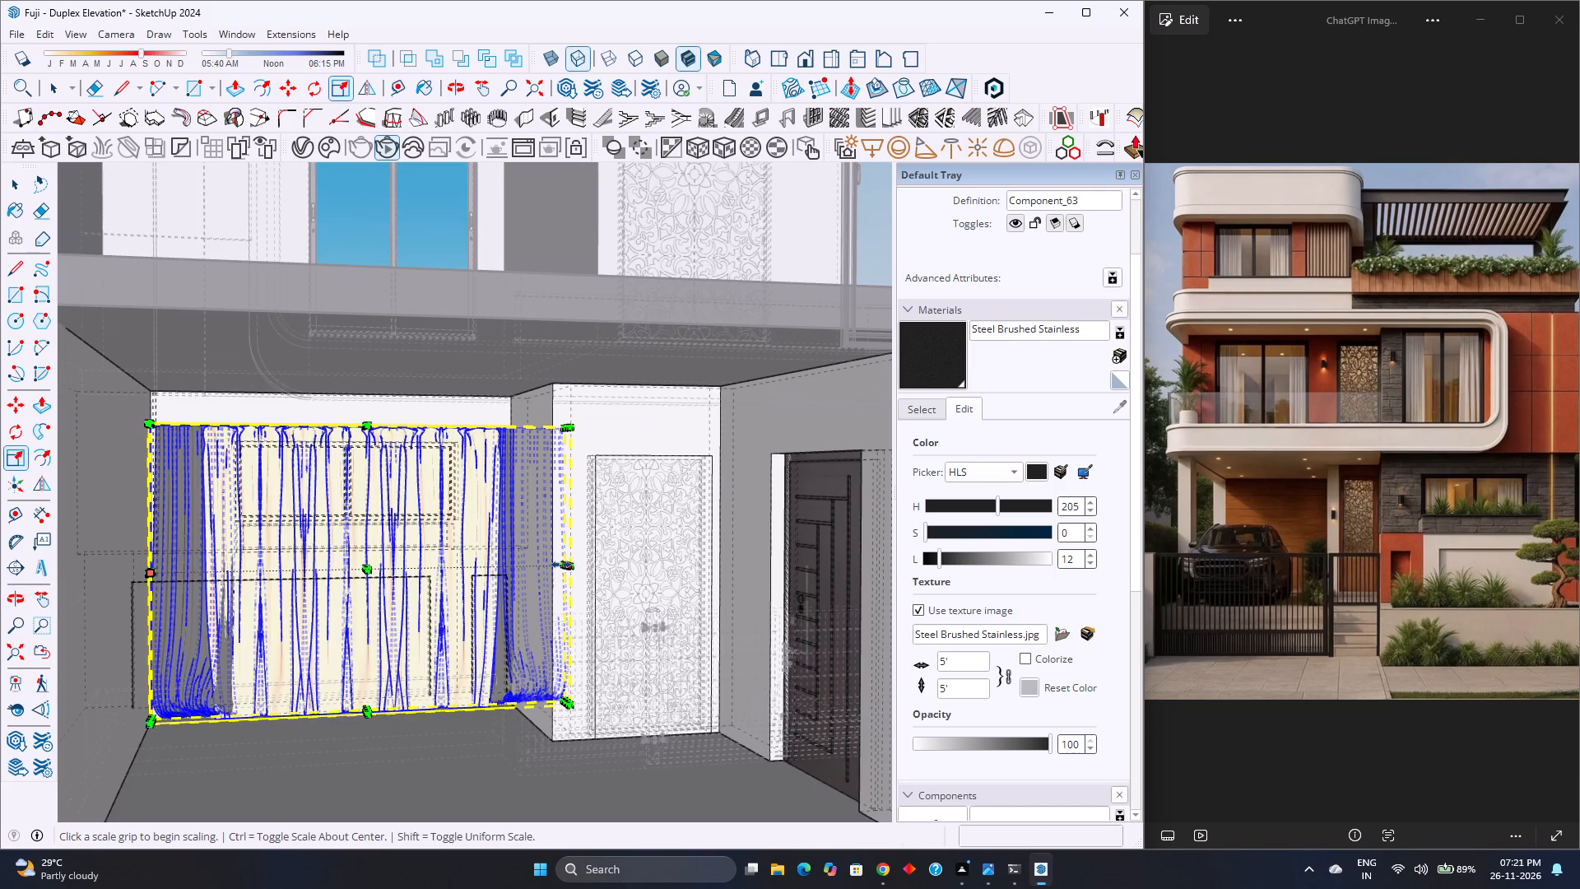
{"action": "scroll", "coordinate": [559, 571], "scroll_direction": "up", "scroll_amount": 7}
{"action": "middle_click_drag", "start_coordinate": [557, 575], "coordinate": [579, 609]}
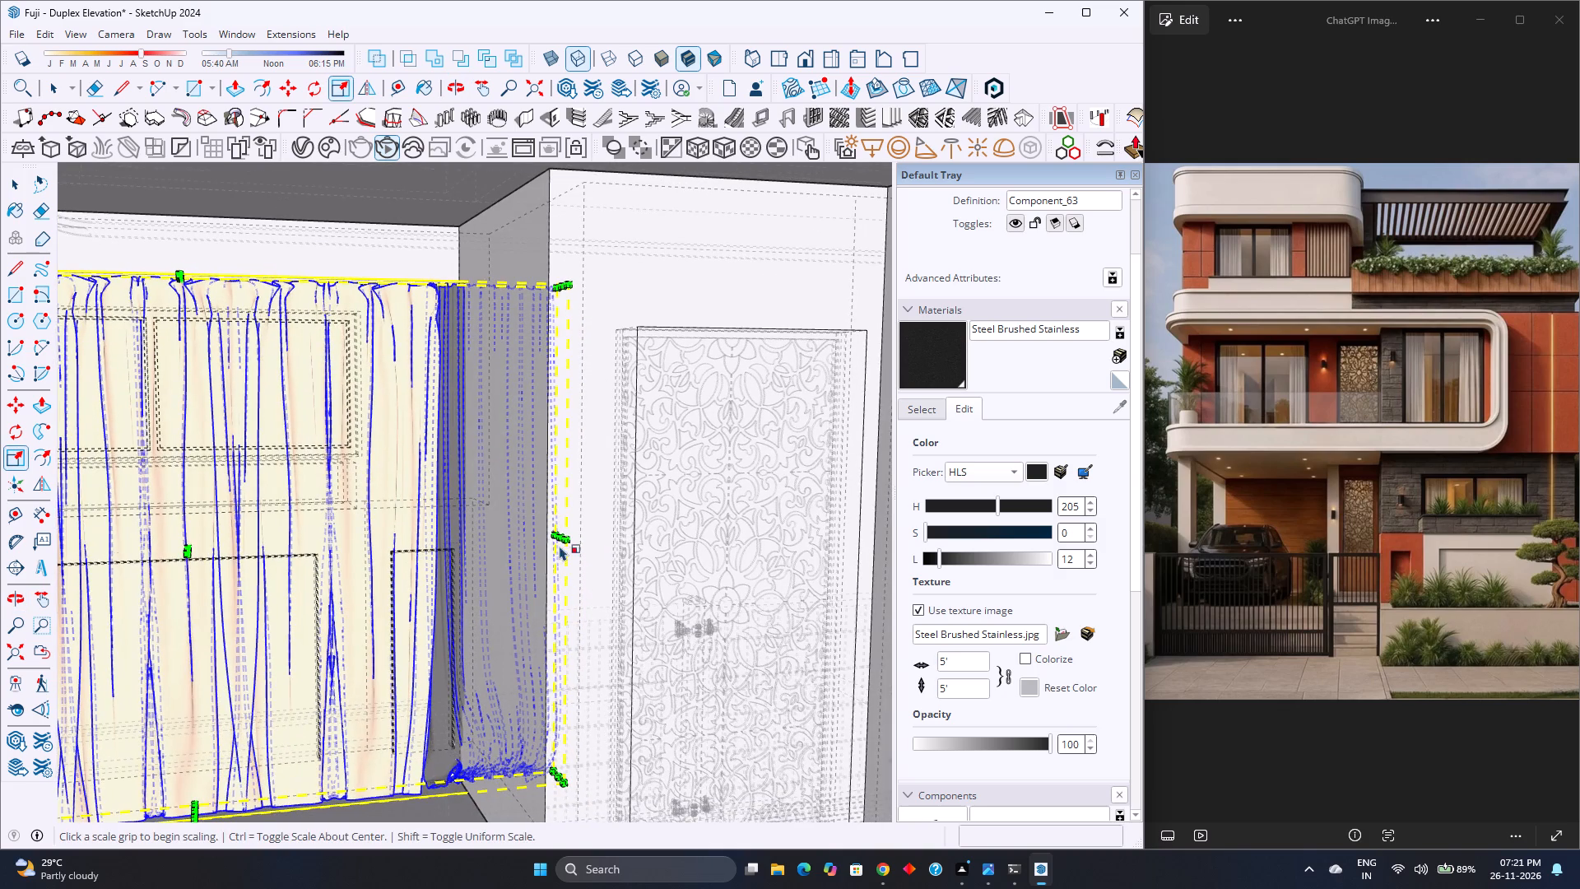
{"action": "left_click", "coordinate": [557, 538]}
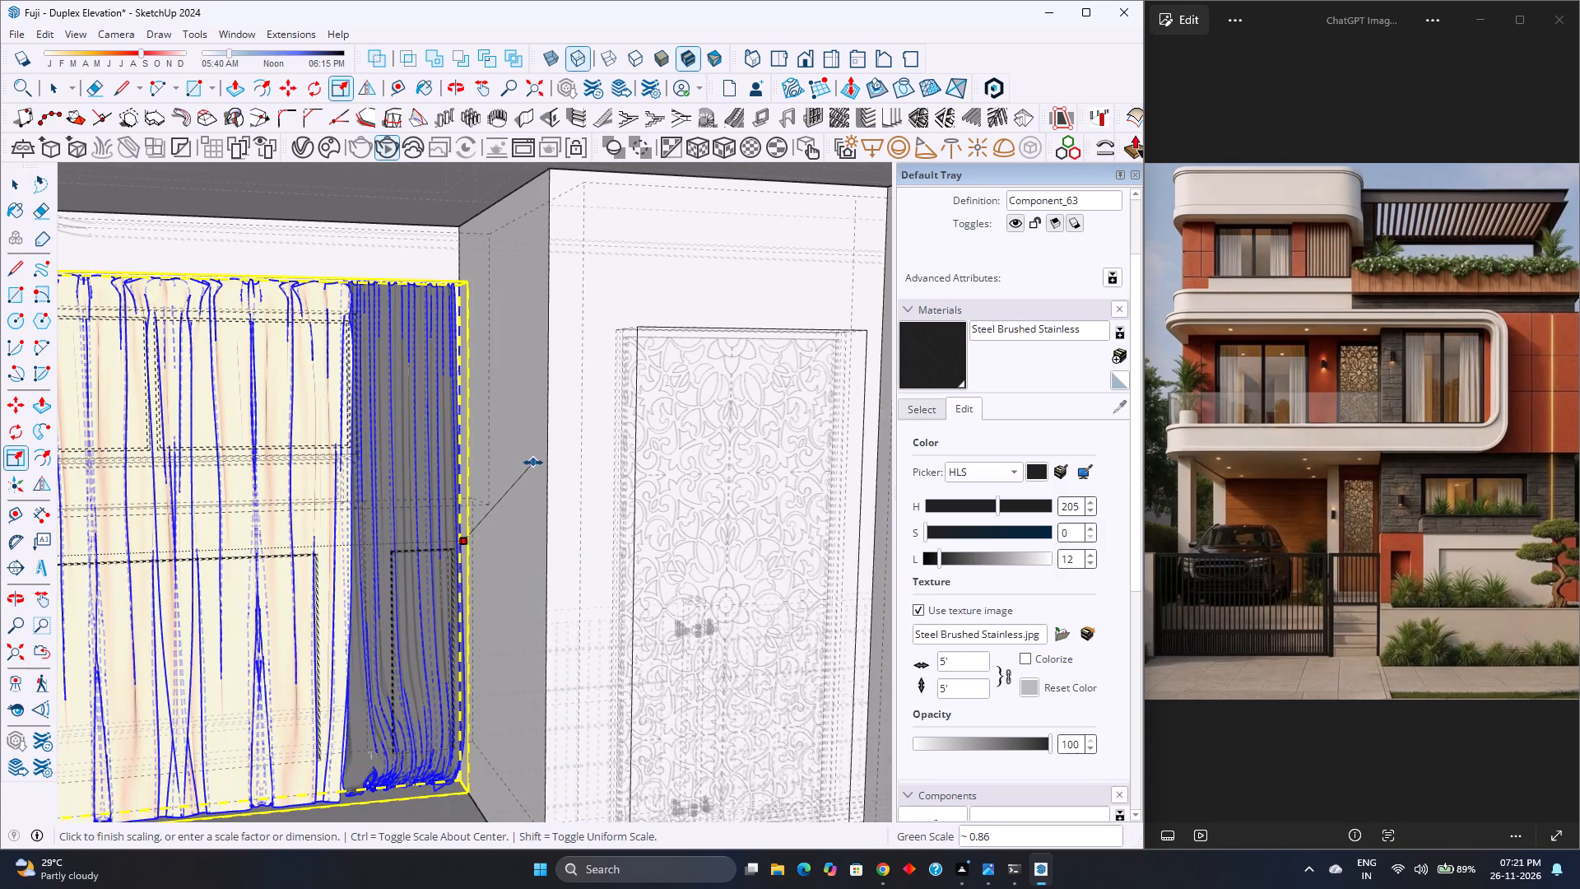
{"action": "left_click", "coordinate": [533, 463]}
{"action": "key", "text": "k"}
{"action": "scroll", "coordinate": [552, 517], "scroll_direction": "down", "scroll_amount": 3}
{"action": "middle_click", "coordinate": [487, 538]}
{"action": "scroll", "coordinate": [486, 538], "scroll_direction": "up", "scroll_amount": 1}
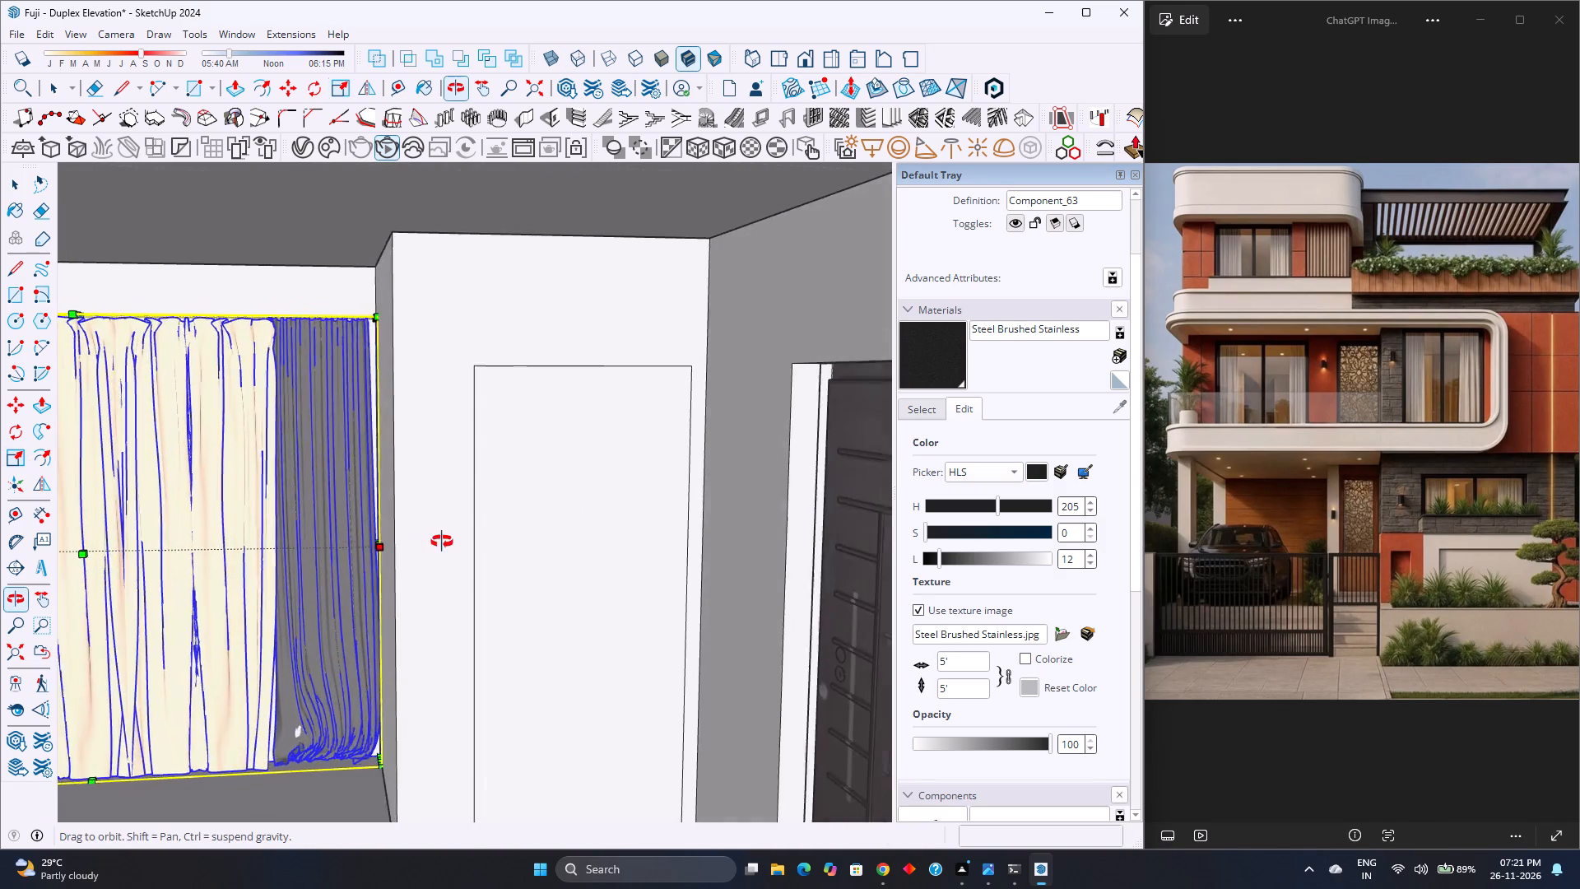
{"action": "middle_click", "coordinate": [492, 533]}
{"action": "scroll", "coordinate": [493, 530], "scroll_direction": "down", "scroll_amount": 3}
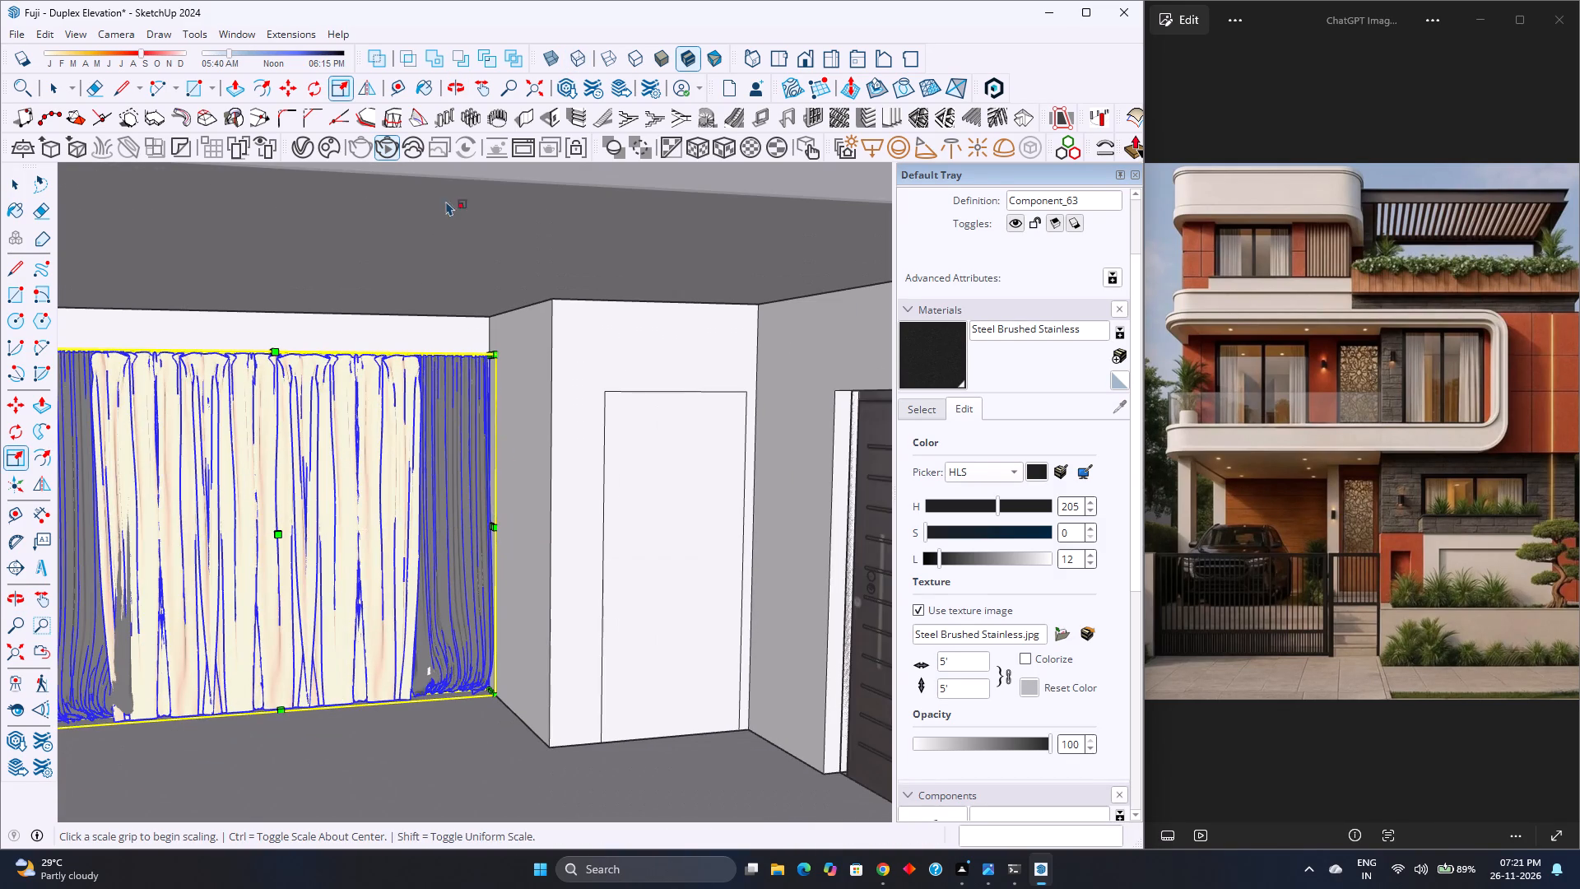
Flip the curtain vertically about its horizontal mid-plane and close the ground-floor group.
{"action": "left_click", "coordinate": [358, 87]}
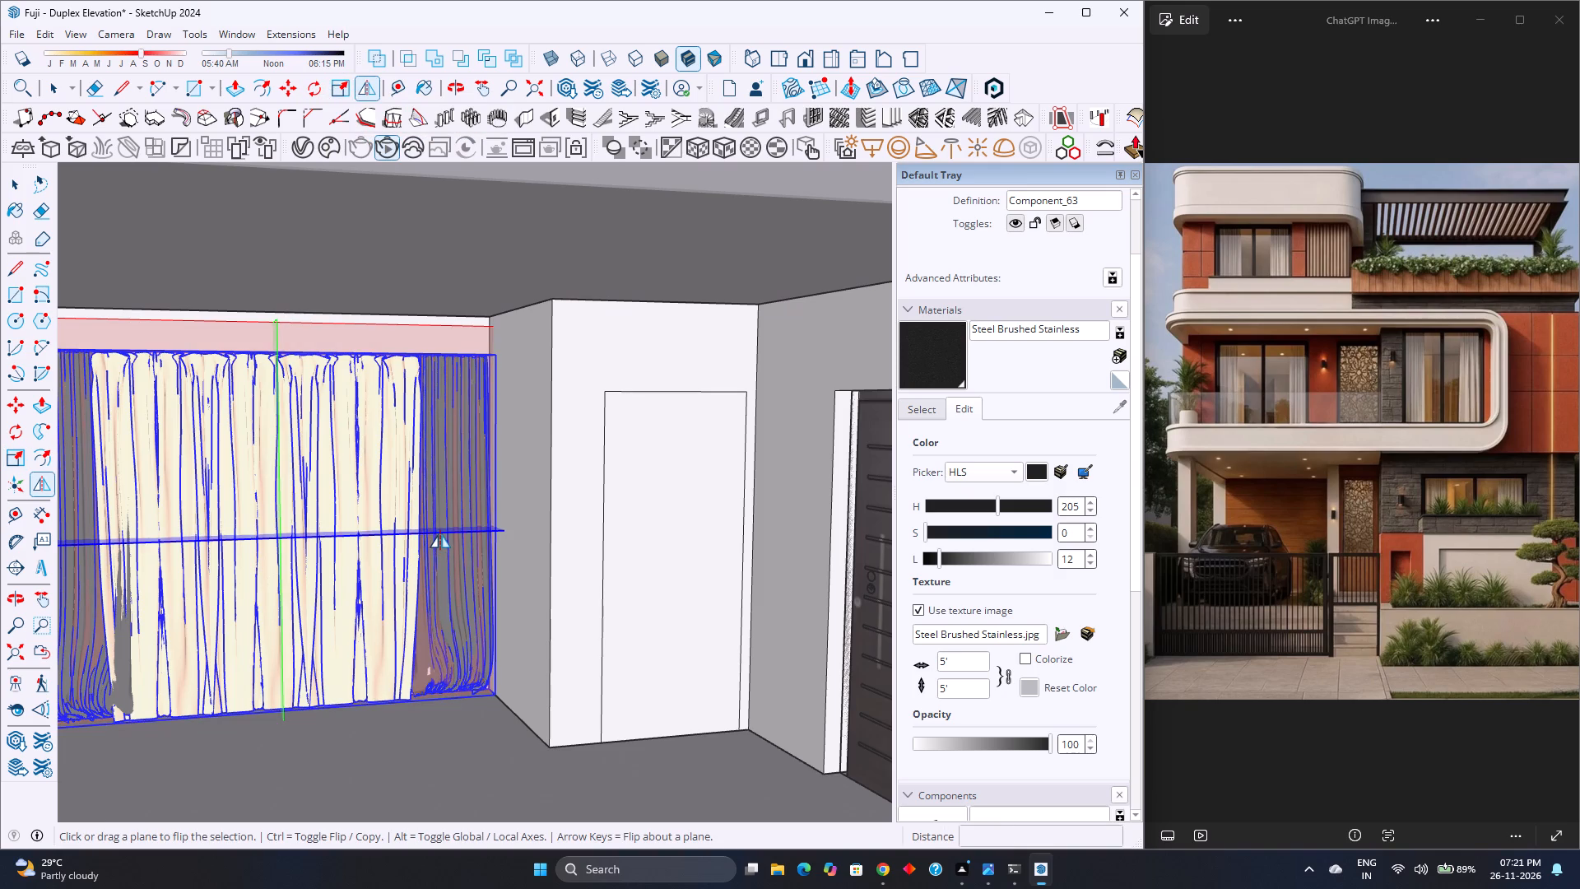
{"action": "left_click", "coordinate": [440, 534]}
{"action": "key", "text": "space"}
{"action": "scroll", "coordinate": [414, 648], "scroll_direction": "down", "scroll_amount": 2}
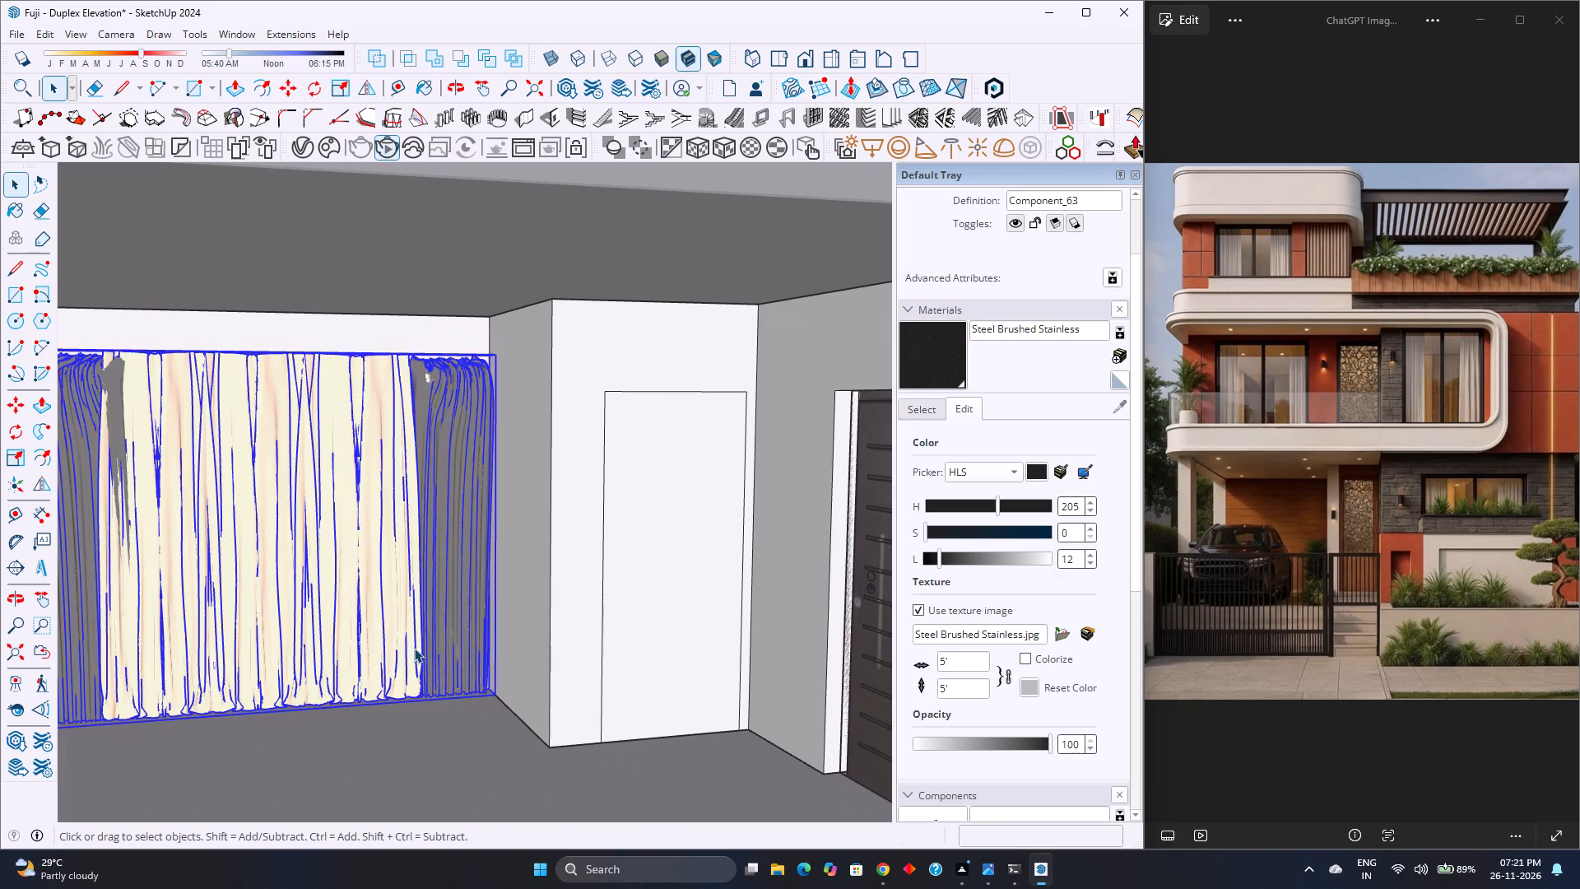
{"action": "scroll", "coordinate": [414, 648], "scroll_direction": "down", "scroll_amount": 1}
{"action": "key", "text": "Escape"}
Examine the curtain behind the ground-floor window from the front facade and from the open back of the house.
{"action": "scroll", "coordinate": [416, 646], "scroll_direction": "down", "scroll_amount": 6}
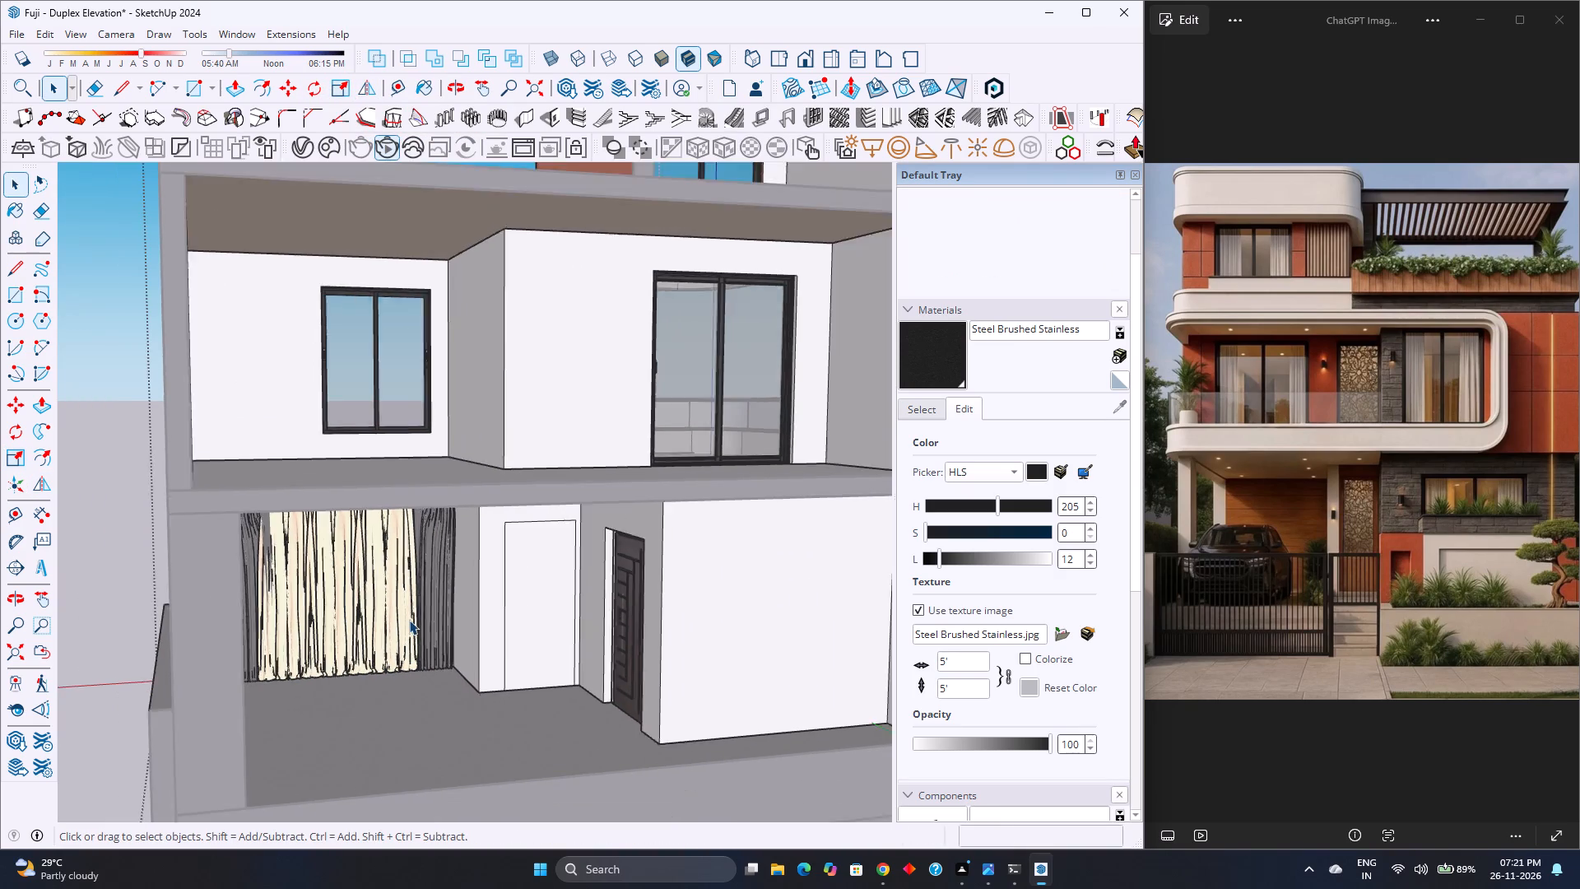
{"action": "scroll", "coordinate": [409, 620], "scroll_direction": "down", "scroll_amount": 1}
{"action": "scroll", "coordinate": [368, 633], "scroll_direction": "up", "scroll_amount": 2}
{"action": "middle_click_drag", "start_coordinate": [379, 644], "coordinate": [290, 583]}
{"action": "middle_click", "coordinate": [290, 583]}
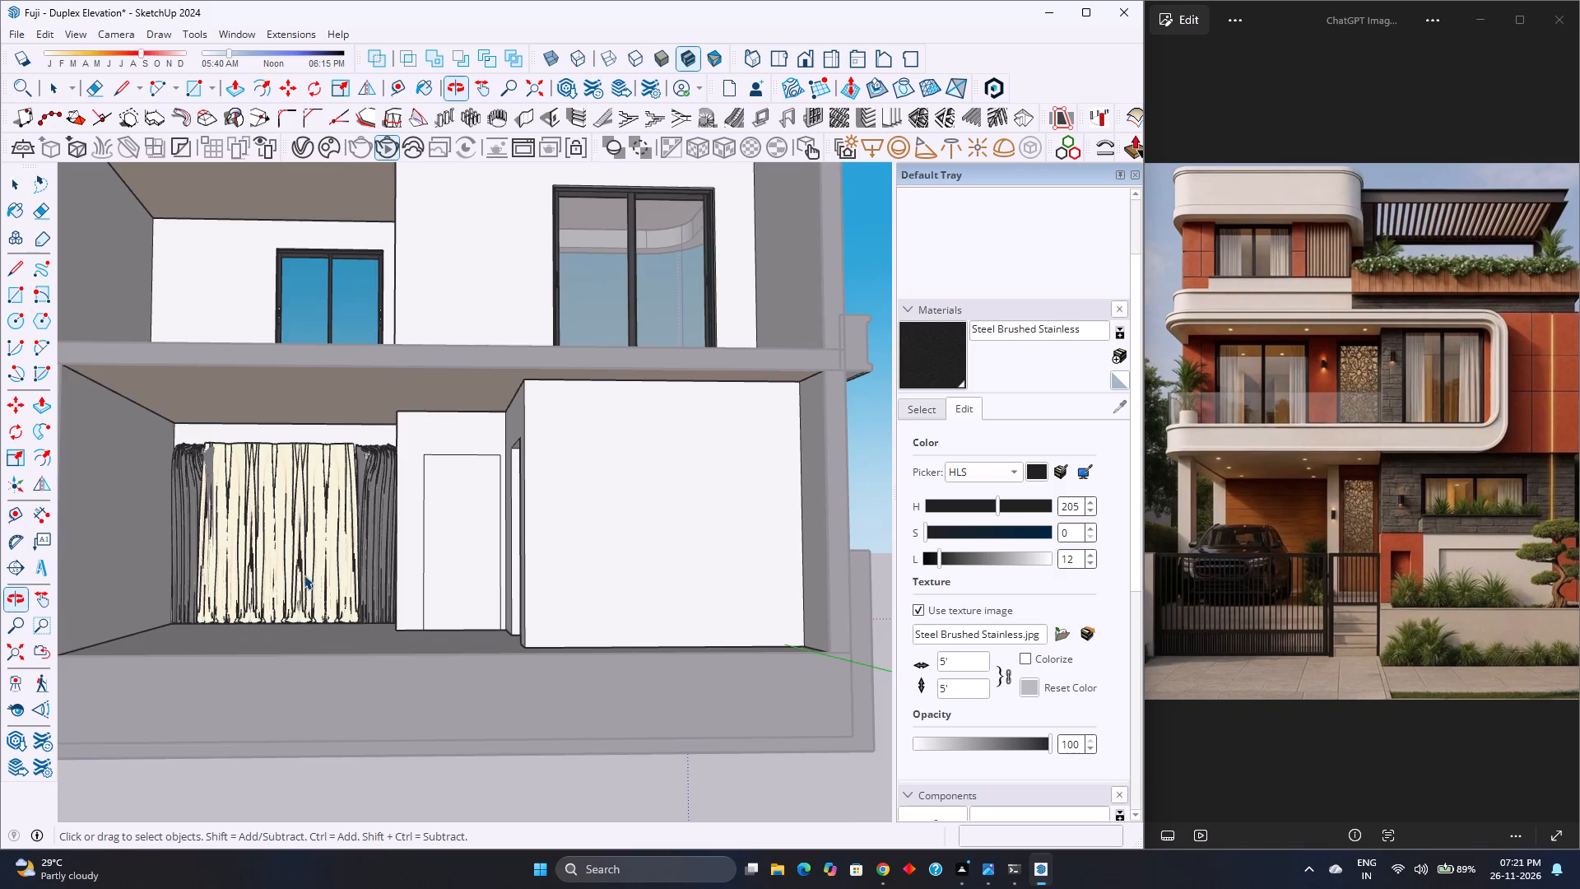
{"action": "scroll", "coordinate": [304, 575], "scroll_direction": "down", "scroll_amount": 4}
{"action": "middle_click_drag", "start_coordinate": [308, 580], "coordinate": [694, 642]}
{"action": "middle_click", "coordinate": [695, 642]}
{"action": "scroll", "coordinate": [392, 603], "scroll_direction": "up", "scroll_amount": 5}
{"action": "middle_click_drag", "start_coordinate": [388, 600], "coordinate": [118, 621], "text": "shift"}
{"action": "middle_click_drag", "start_coordinate": [117, 621], "coordinate": [635, 609]}
{"action": "middle_click", "coordinate": [635, 608]}
{"action": "scroll", "coordinate": [523, 589], "scroll_direction": "up", "scroll_amount": 1}
{"action": "middle_click_drag", "start_coordinate": [518, 589], "coordinate": [328, 570], "text": "shift"}
{"action": "middle_click_drag", "start_coordinate": [337, 571], "coordinate": [662, 598]}
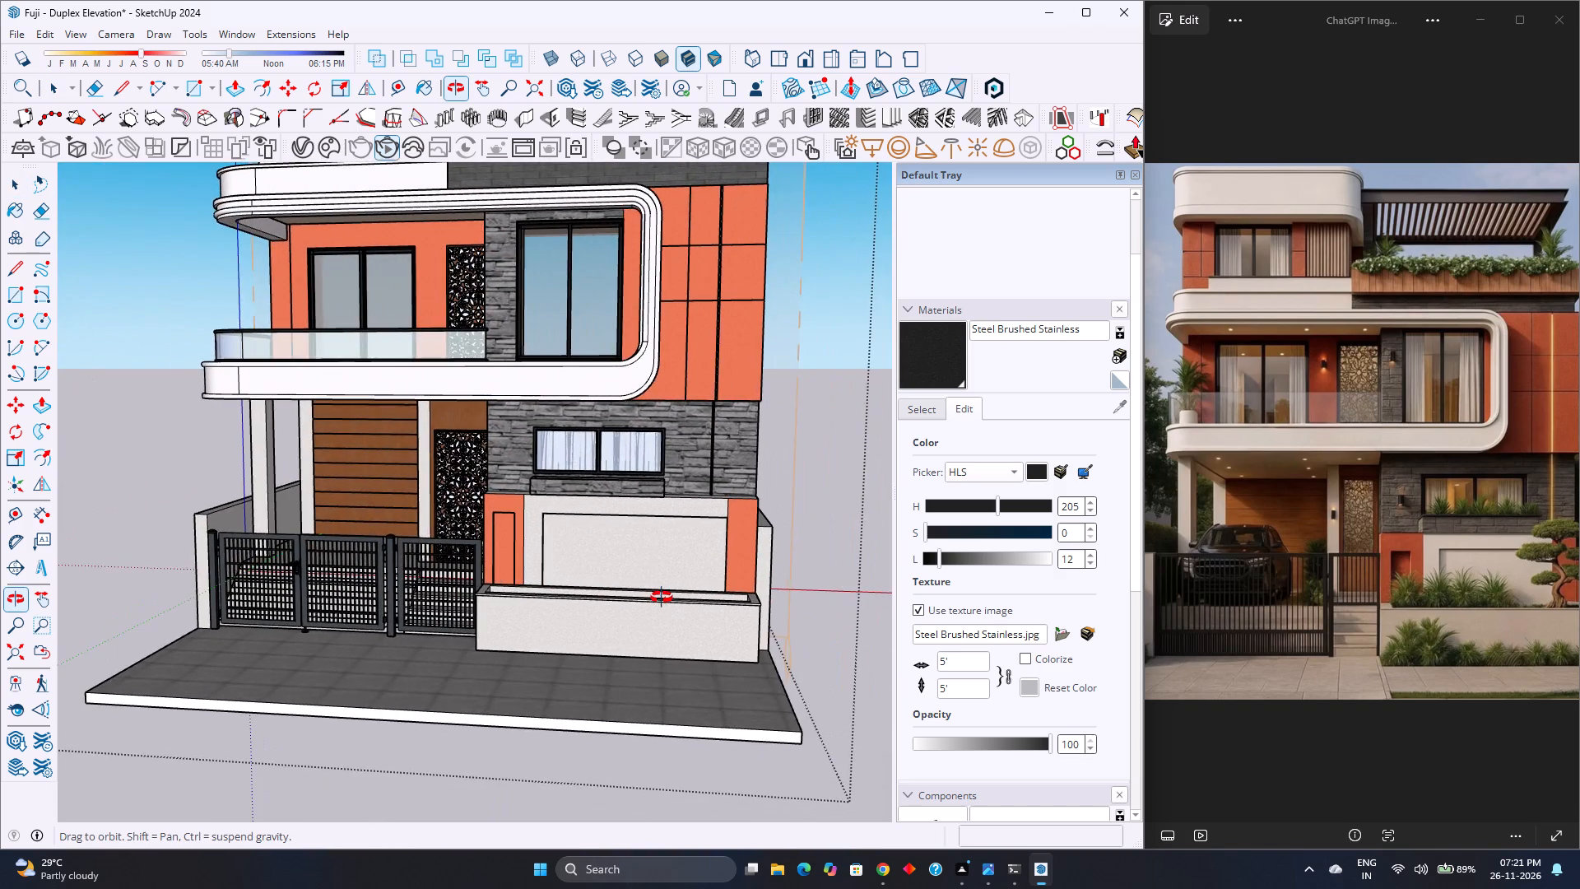
{"action": "middle_click_drag", "start_coordinate": [662, 598], "coordinate": [94, 591]}
{"action": "middle_click", "coordinate": [94, 591]}
{"action": "scroll", "coordinate": [233, 588], "scroll_direction": "down", "scroll_amount": 4}
{"action": "middle_click_drag", "start_coordinate": [506, 607], "coordinate": [58, 607]}
{"action": "scroll", "coordinate": [202, 593], "scroll_direction": "down", "scroll_amount": 3}
{"action": "middle_click_drag", "start_coordinate": [448, 586], "coordinate": [173, 597]}
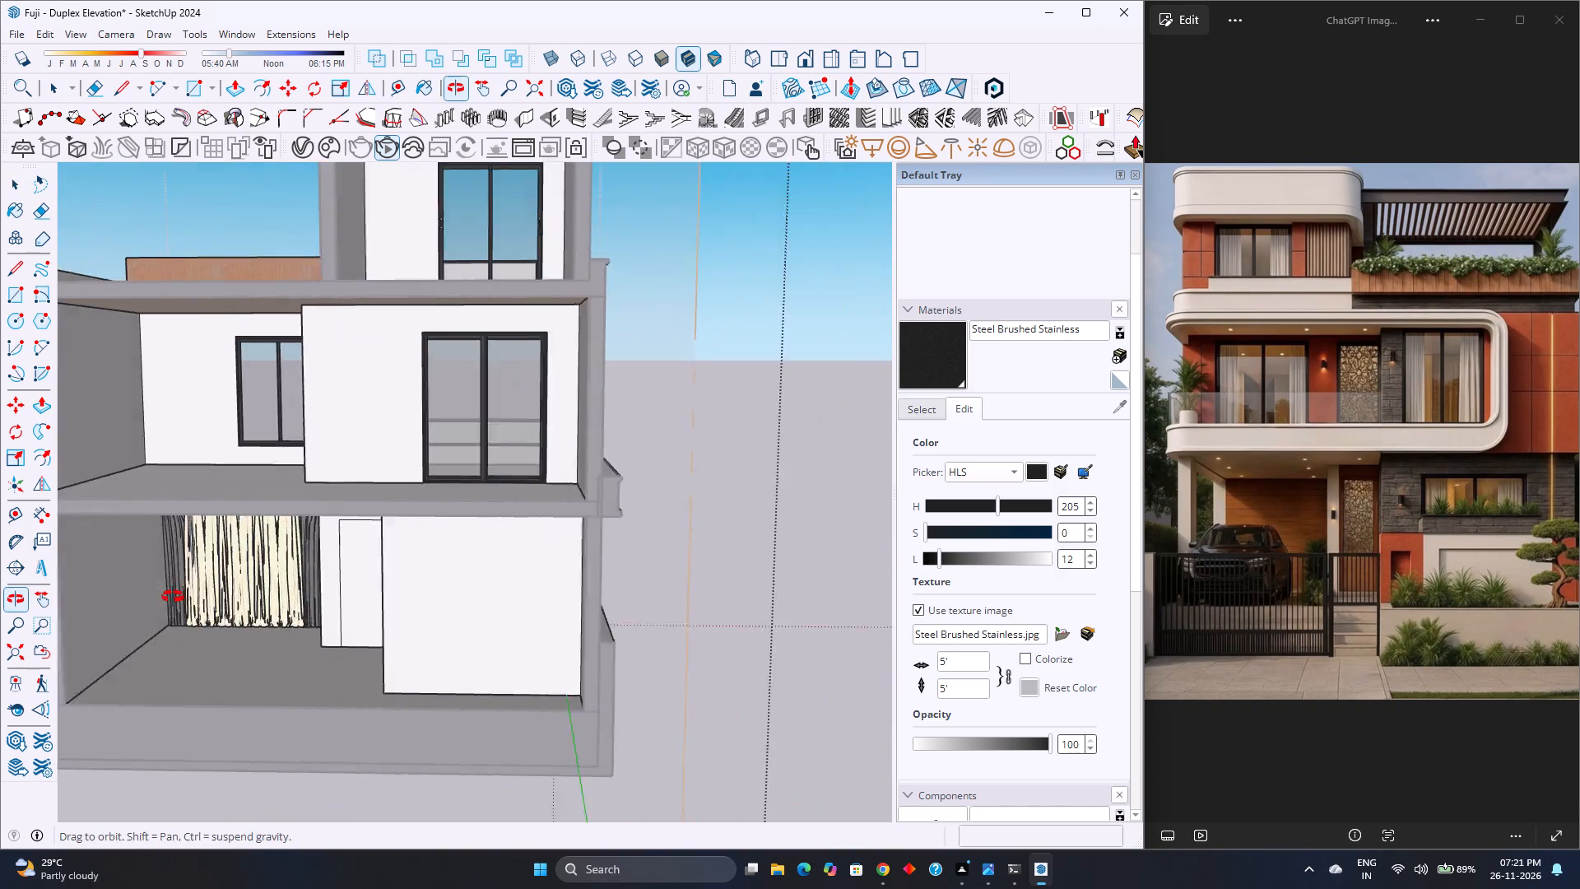
{"action": "middle_click_drag", "start_coordinate": [173, 597], "coordinate": [162, 596]}
{"action": "middle_click", "coordinate": [162, 596], "text": "shift"}
{"action": "middle_click_drag", "start_coordinate": [193, 580], "coordinate": [347, 636], "text": "shift"}
{"action": "scroll", "coordinate": [360, 546], "scroll_direction": "up", "scroll_amount": 2}
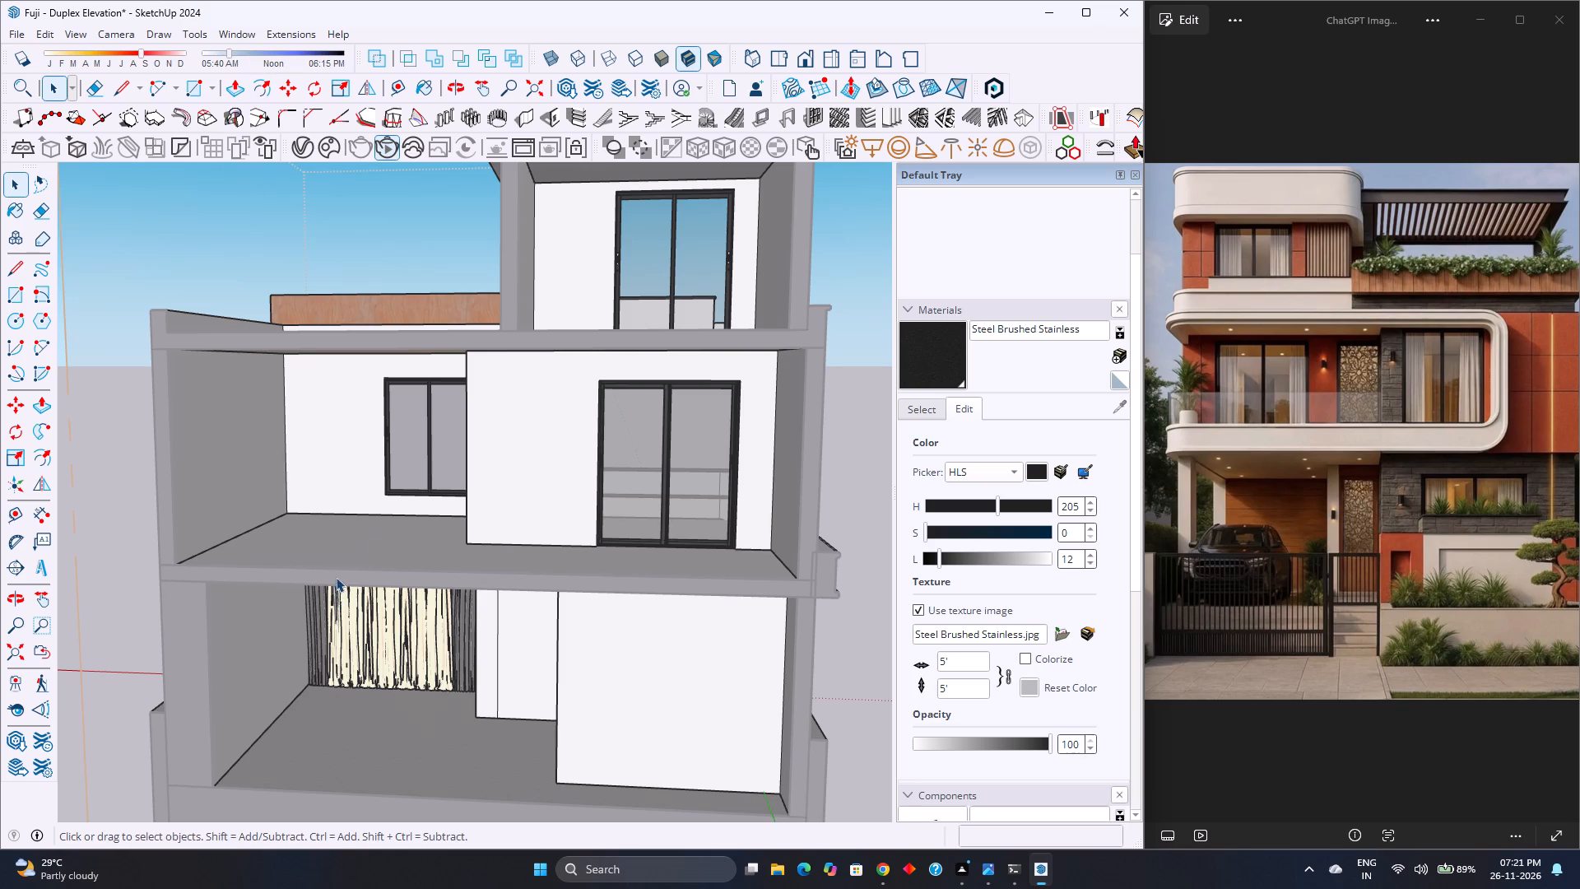
Open the ground-floor group and copy the fitted curtain to the clipboard.
{"action": "left_click", "coordinate": [369, 628]}
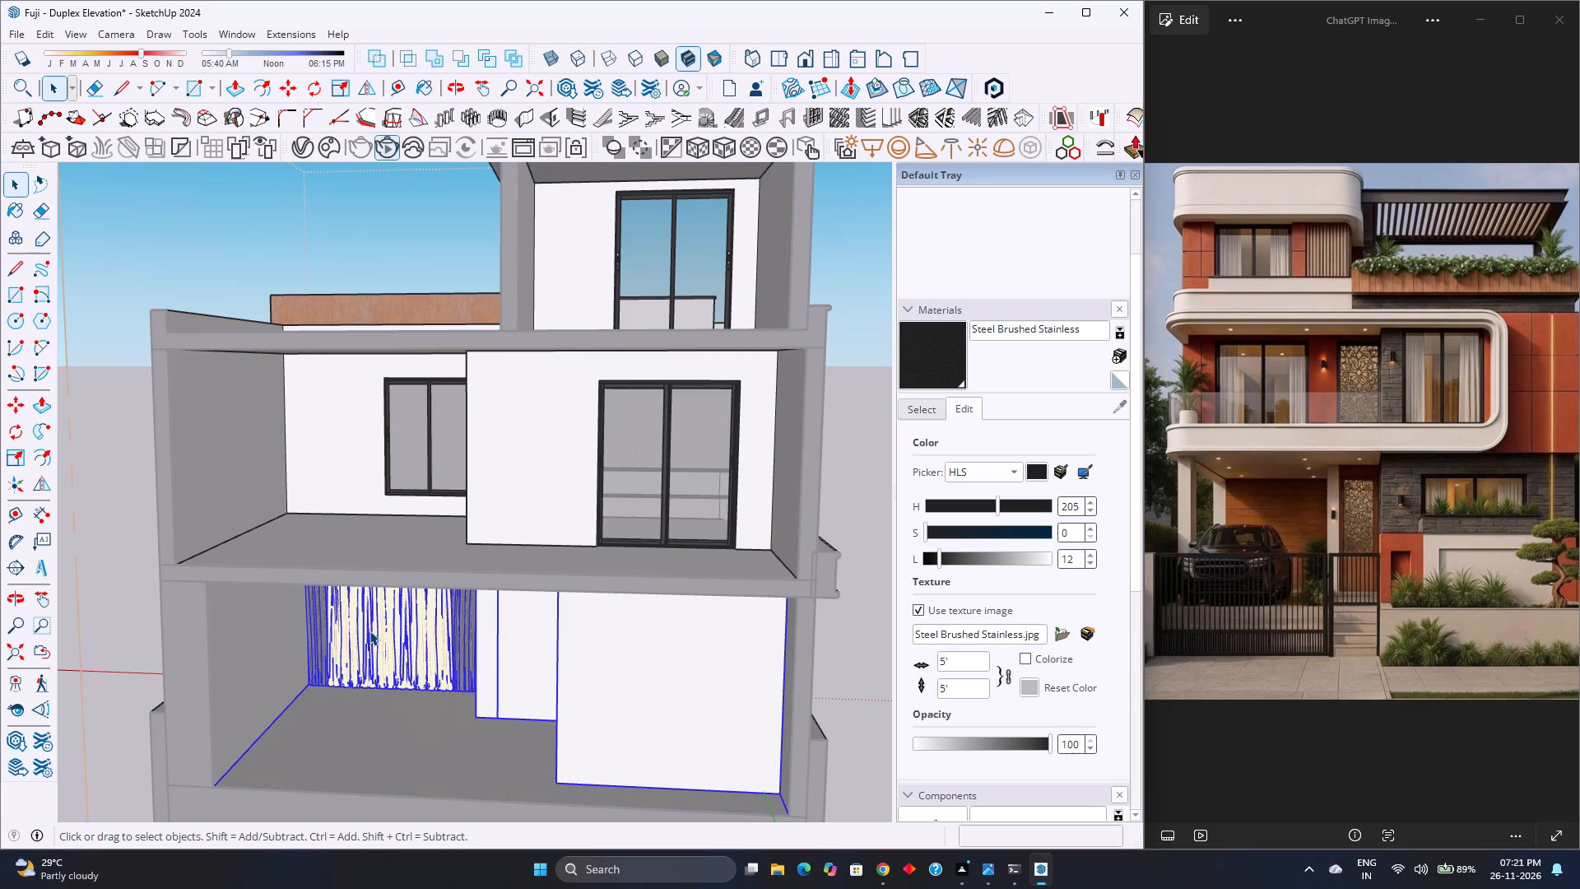
{"action": "double_click", "coordinate": [366, 639]}
{"action": "left_click", "coordinate": [366, 639]}
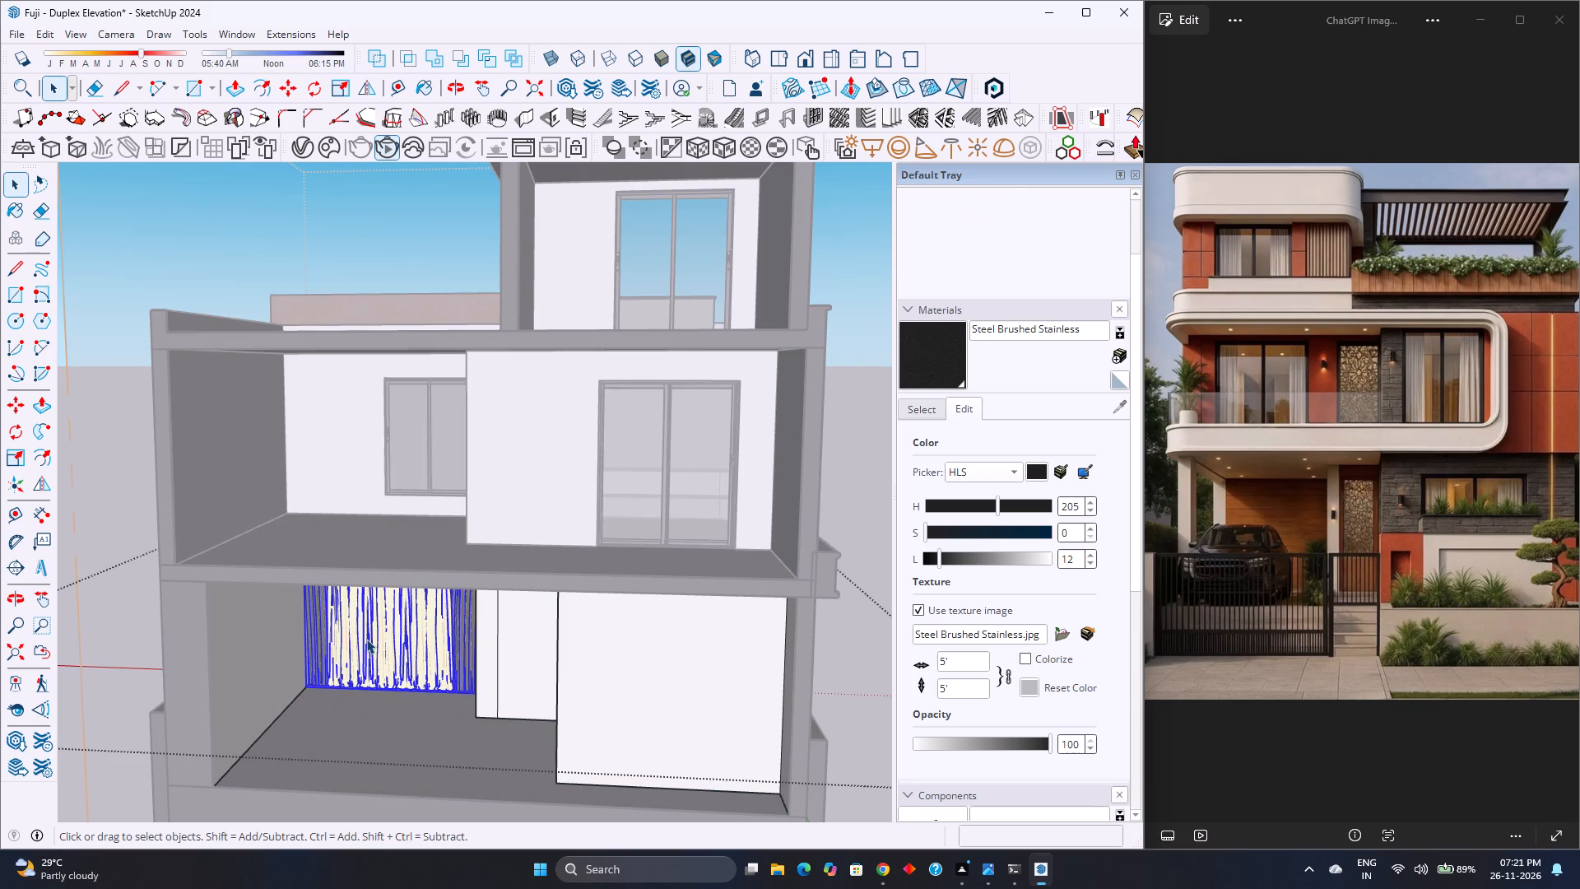
{"action": "key", "text": "ctrl+c"}
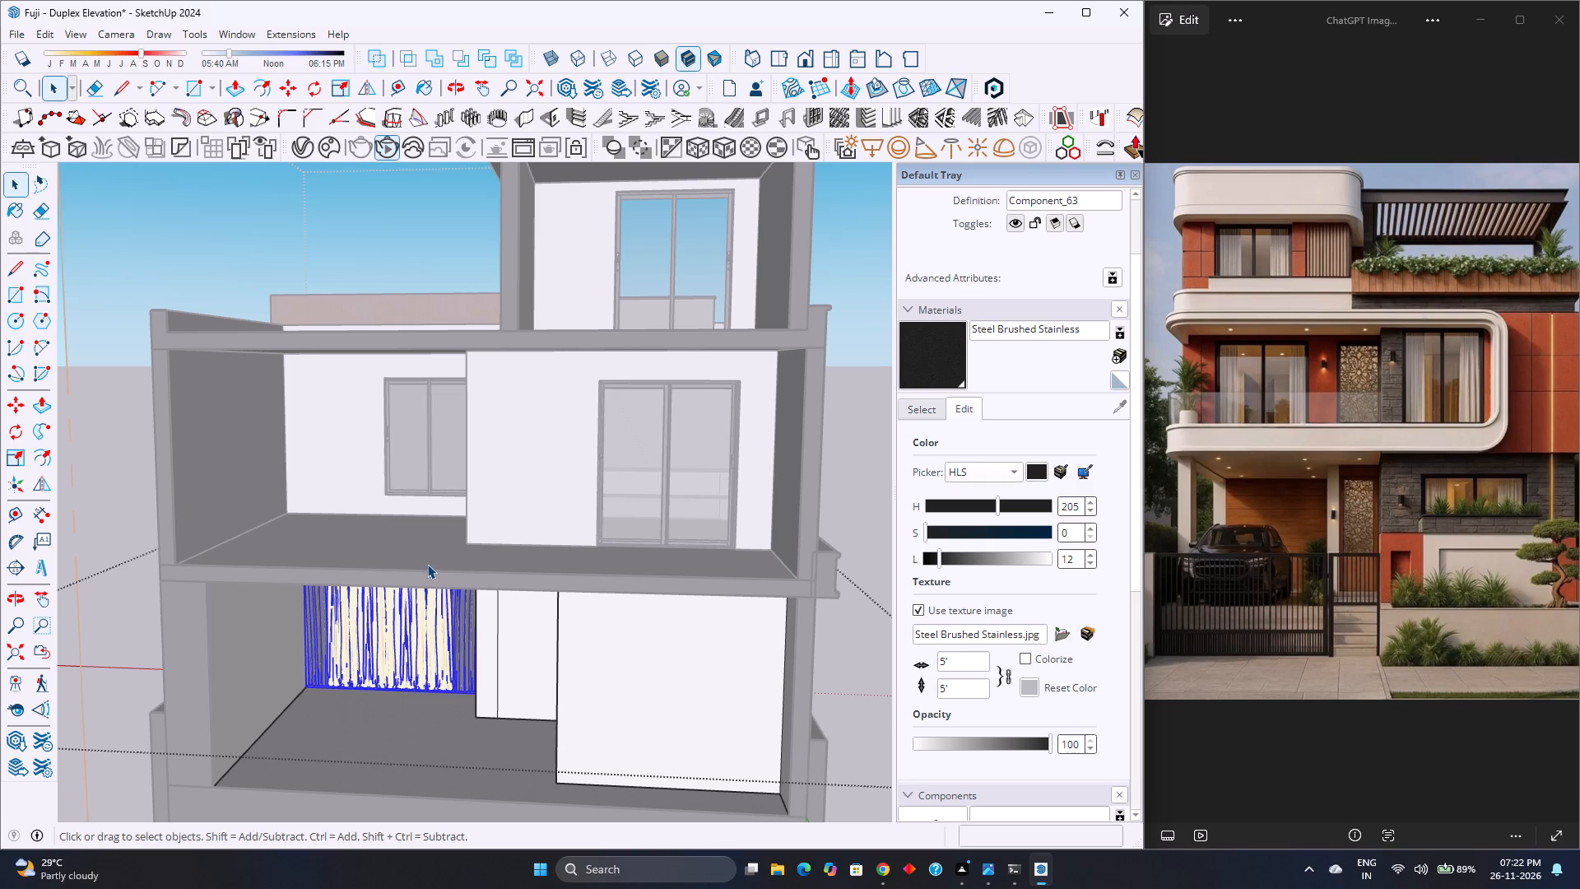
Close the ground-floor group and paste the copied curtain in front of the smaller first-floor window, seen from the open back.
{"action": "left_click", "coordinate": [346, 244]}
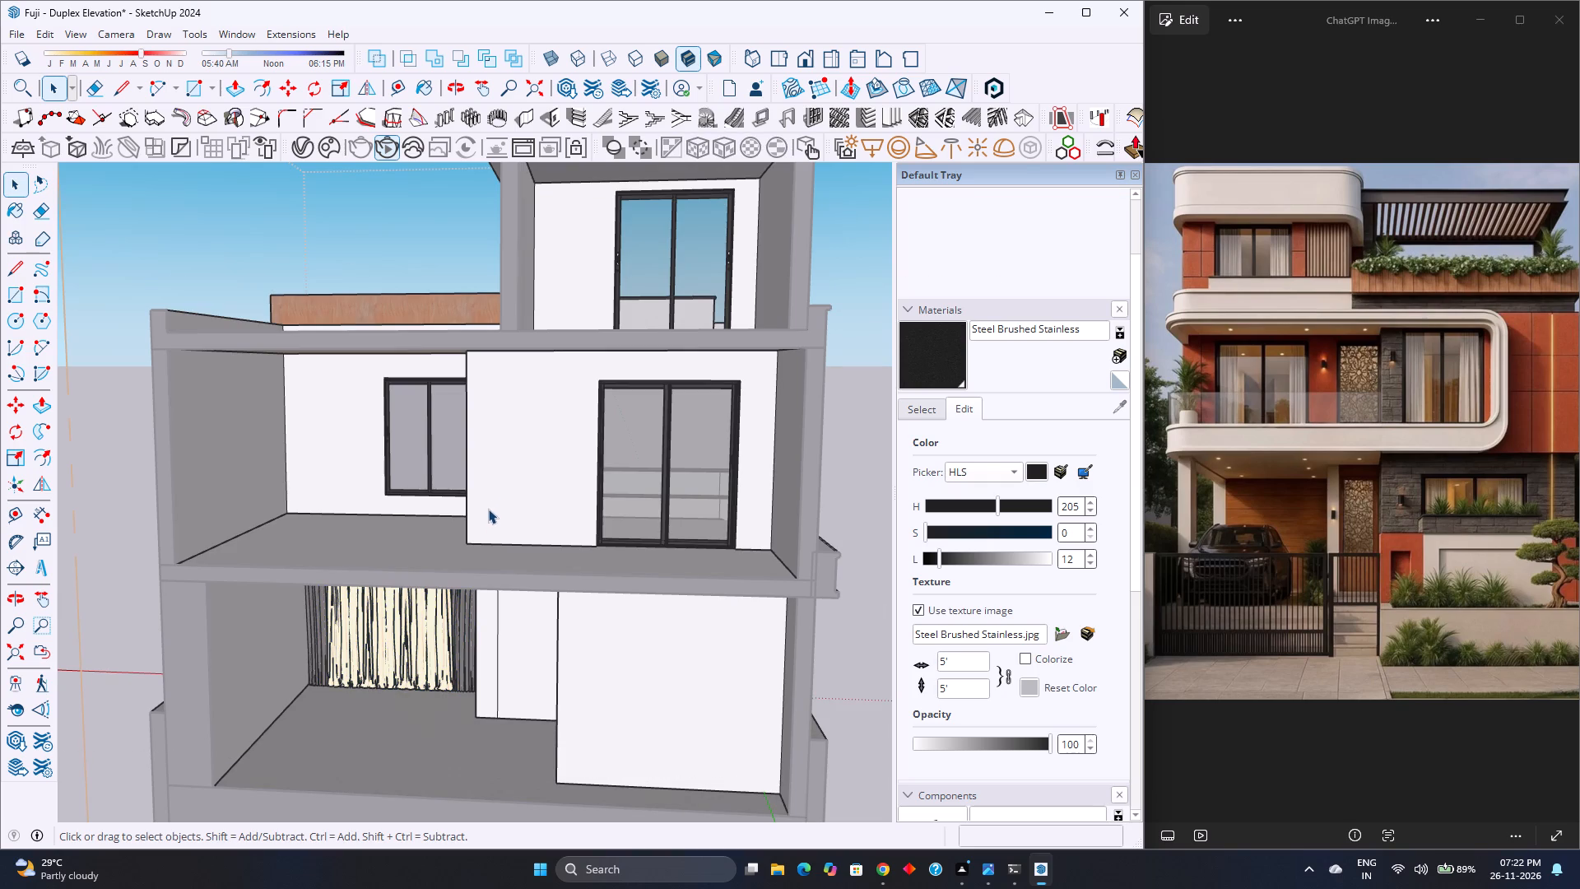
{"action": "left_click", "coordinate": [494, 495]}
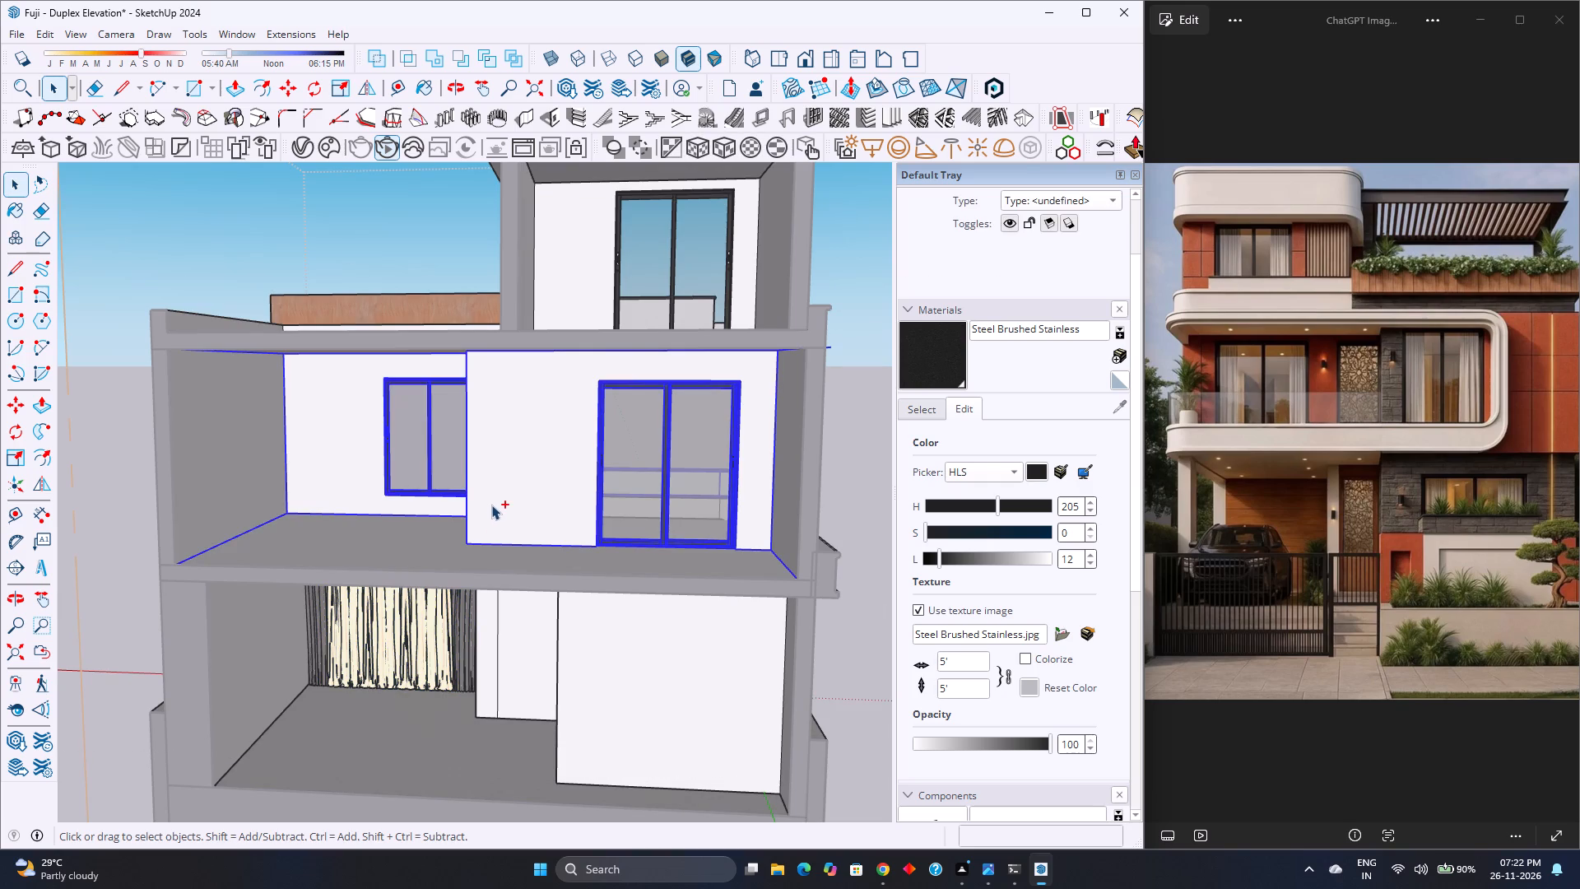
{"action": "key", "text": "ctrl+v"}
{"action": "scroll", "coordinate": [589, 537], "scroll_direction": "up", "scroll_amount": 3}
{"action": "left_click", "coordinate": [544, 491]}
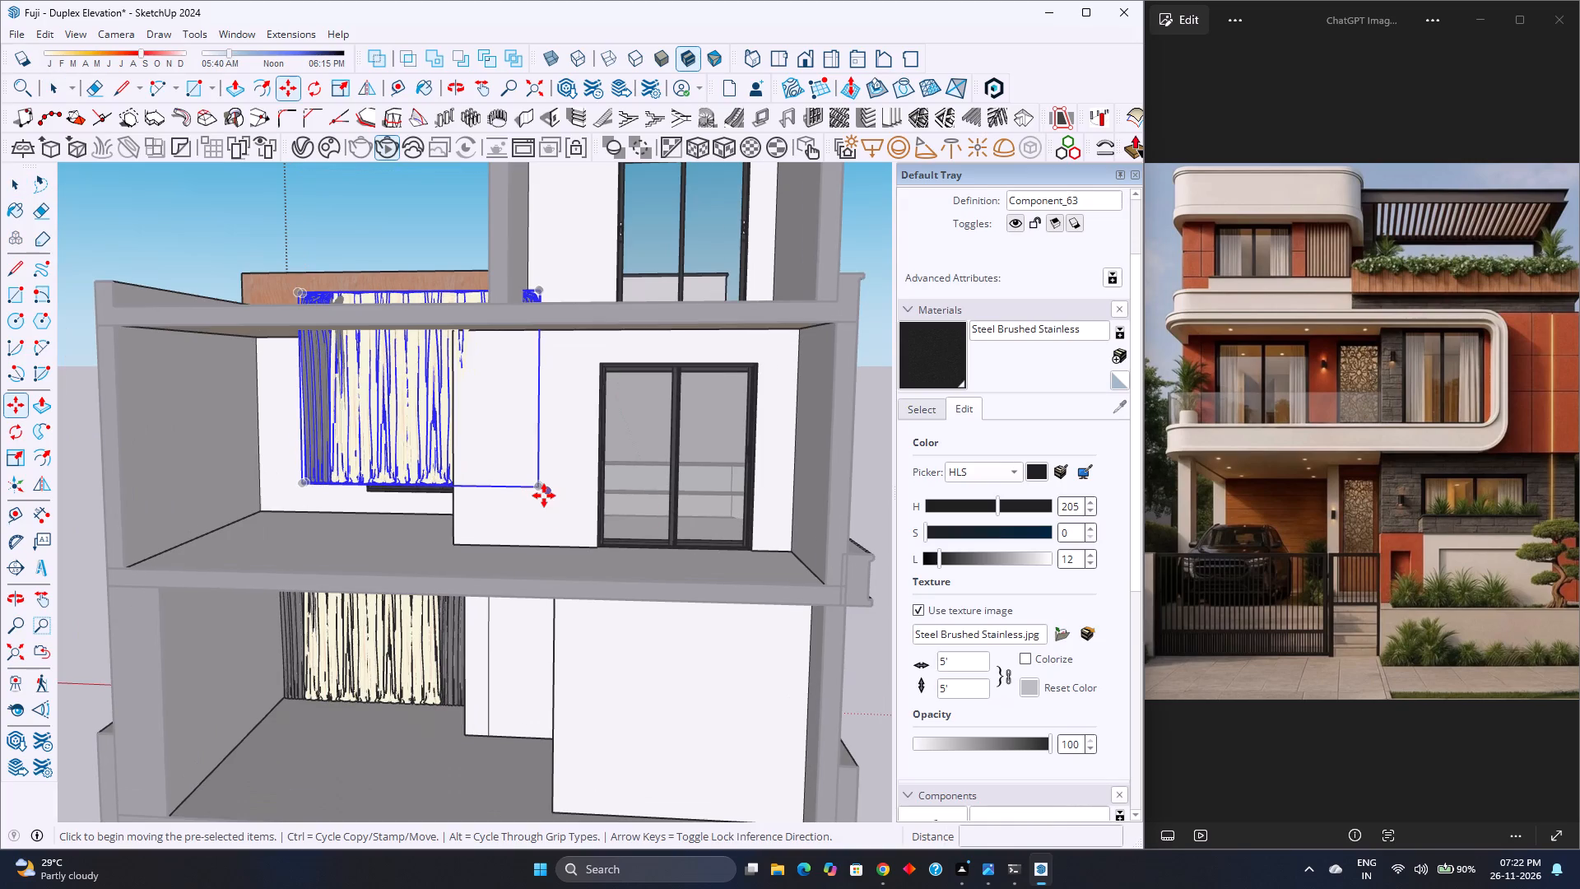
Move the pasted curtain about 11' 3" by its bottom corner onto the floor corner at the room's outer side wall.
{"action": "scroll", "coordinate": [538, 468], "scroll_direction": "down", "scroll_amount": 4}
{"action": "scroll", "coordinate": [441, 490], "scroll_direction": "up", "scroll_amount": 6}
{"action": "scroll", "coordinate": [338, 496], "scroll_direction": "up", "scroll_amount": 2}
{"action": "middle_click_drag", "start_coordinate": [338, 496], "coordinate": [493, 529]}
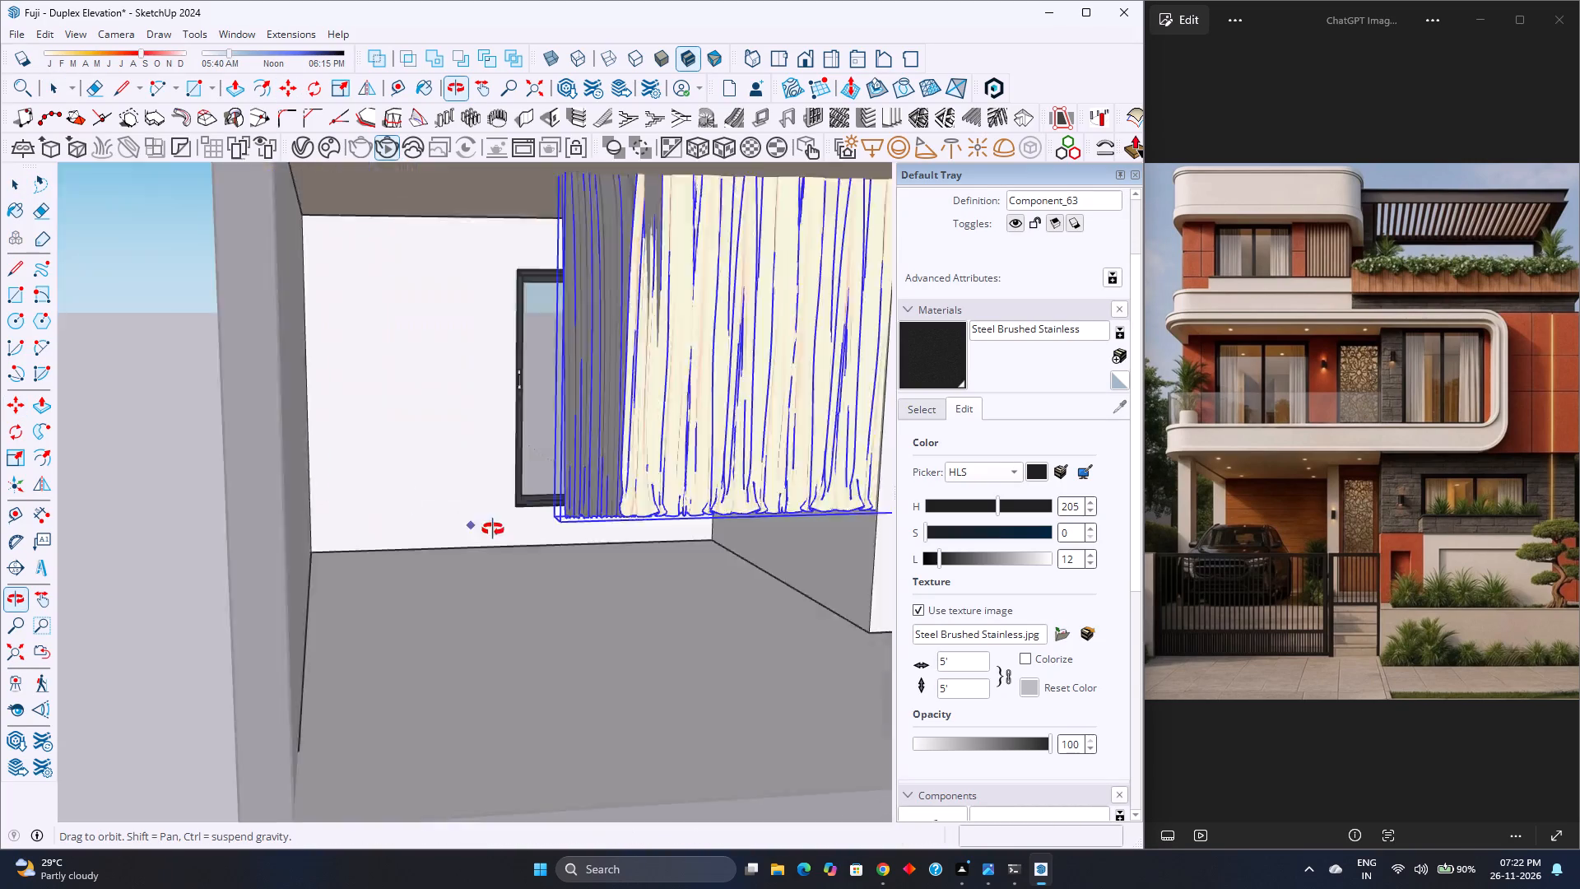
{"action": "middle_click_drag", "start_coordinate": [493, 529], "coordinate": [470, 506]}
{"action": "left_click", "coordinate": [608, 482]}
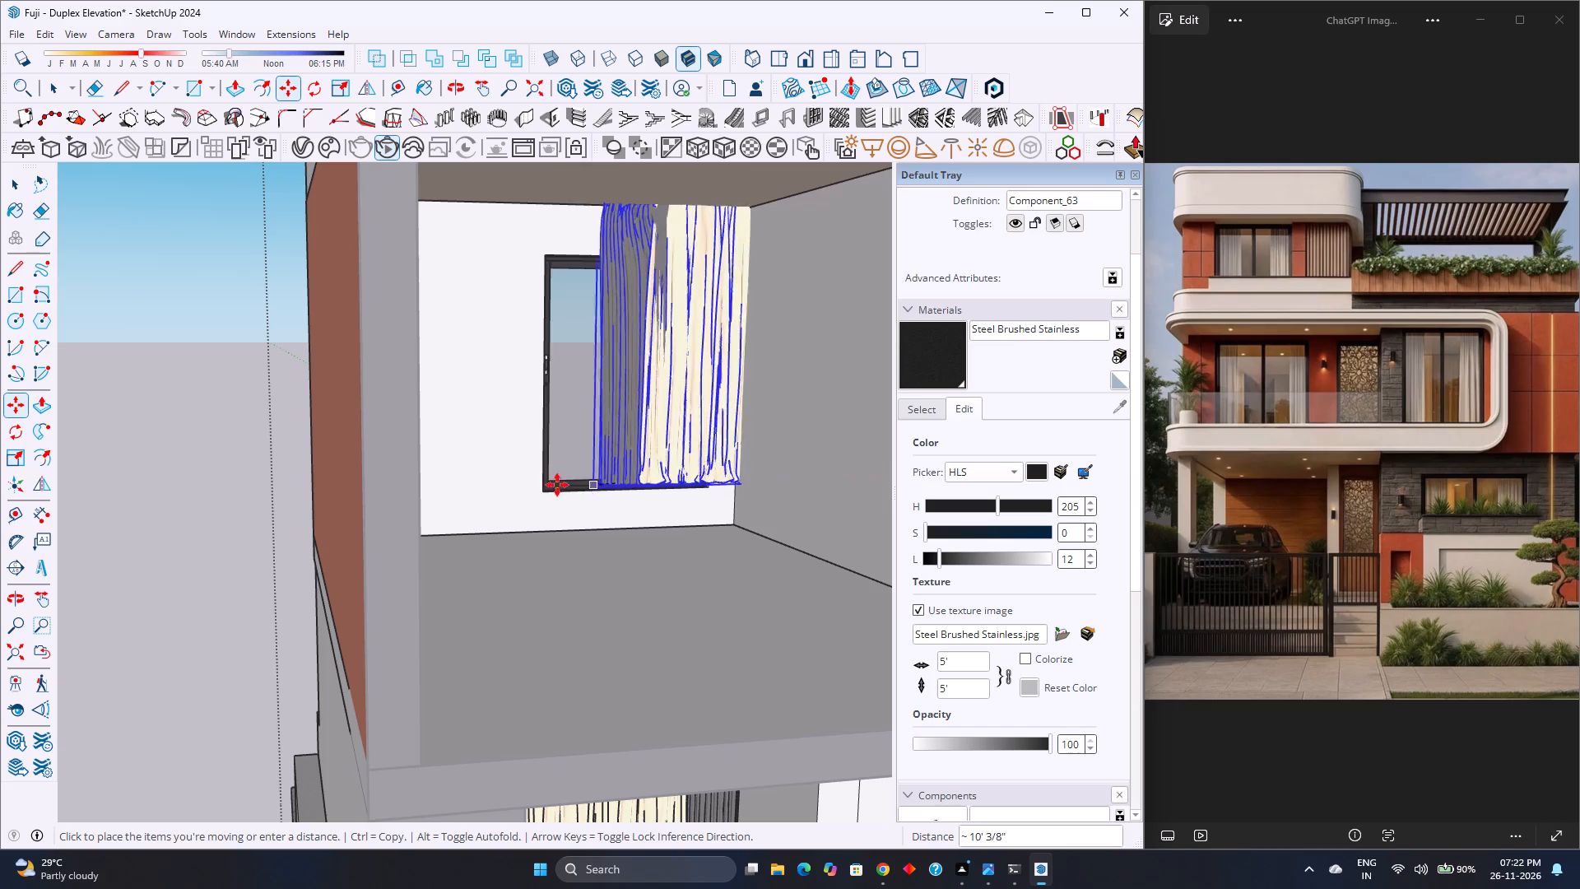
{"action": "scroll", "coordinate": [429, 519], "scroll_direction": "up", "scroll_amount": 1}
{"action": "middle_click_drag", "start_coordinate": [429, 519], "coordinate": [332, 524]}
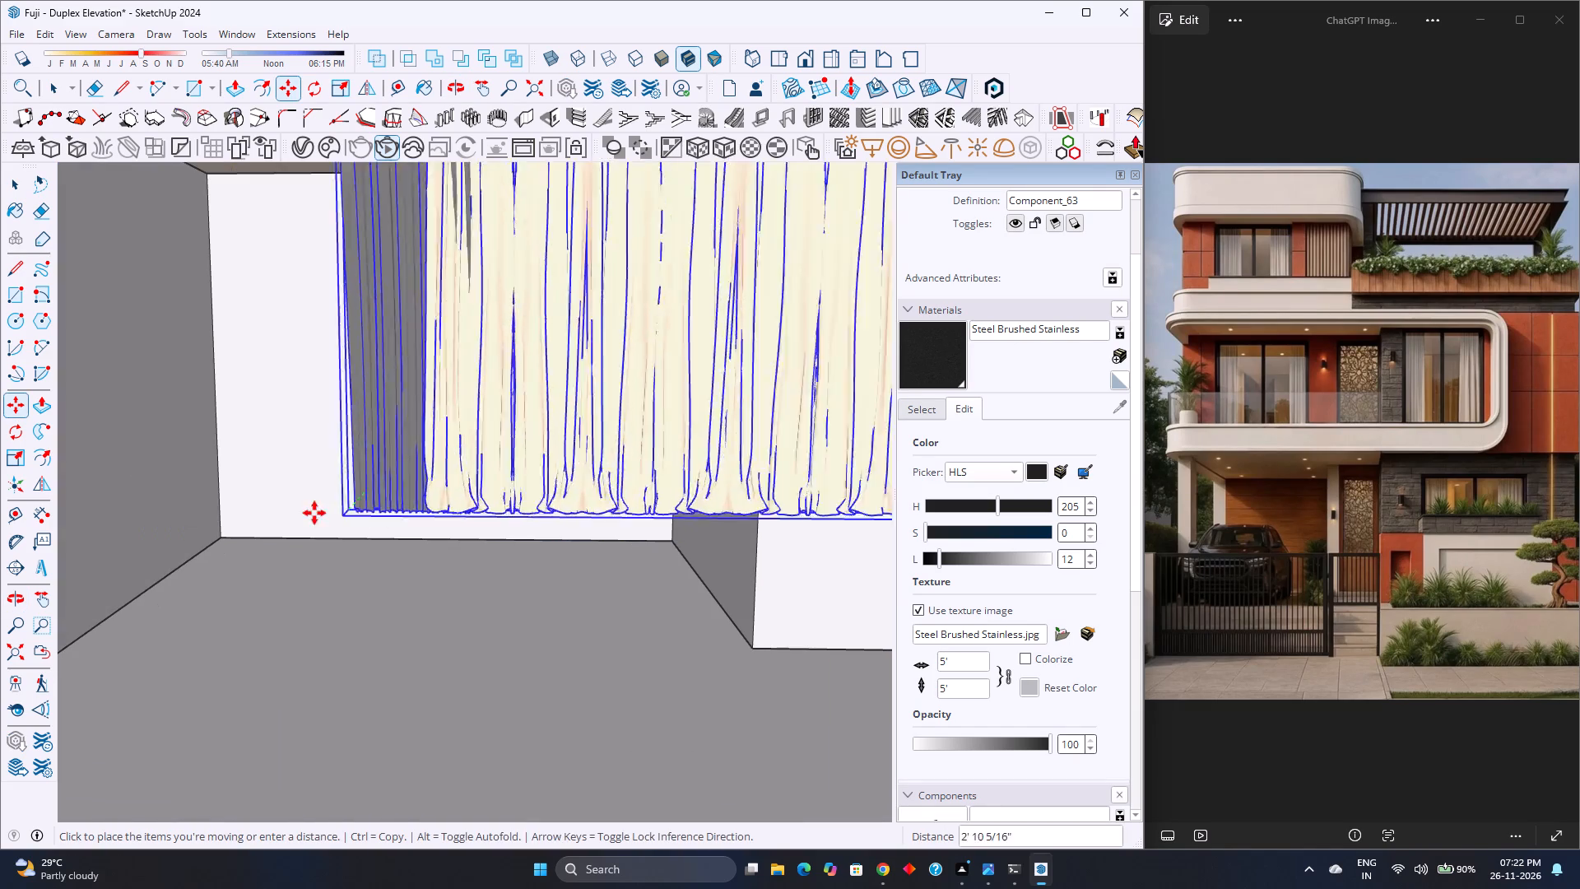
{"action": "left_click", "coordinate": [219, 535]}
Slide the first-floor curtain about 1' 5" along the window wall until its bottom corner meets the opposite side wall.
{"action": "scroll", "coordinate": [572, 580], "scroll_direction": "up", "scroll_amount": 2}
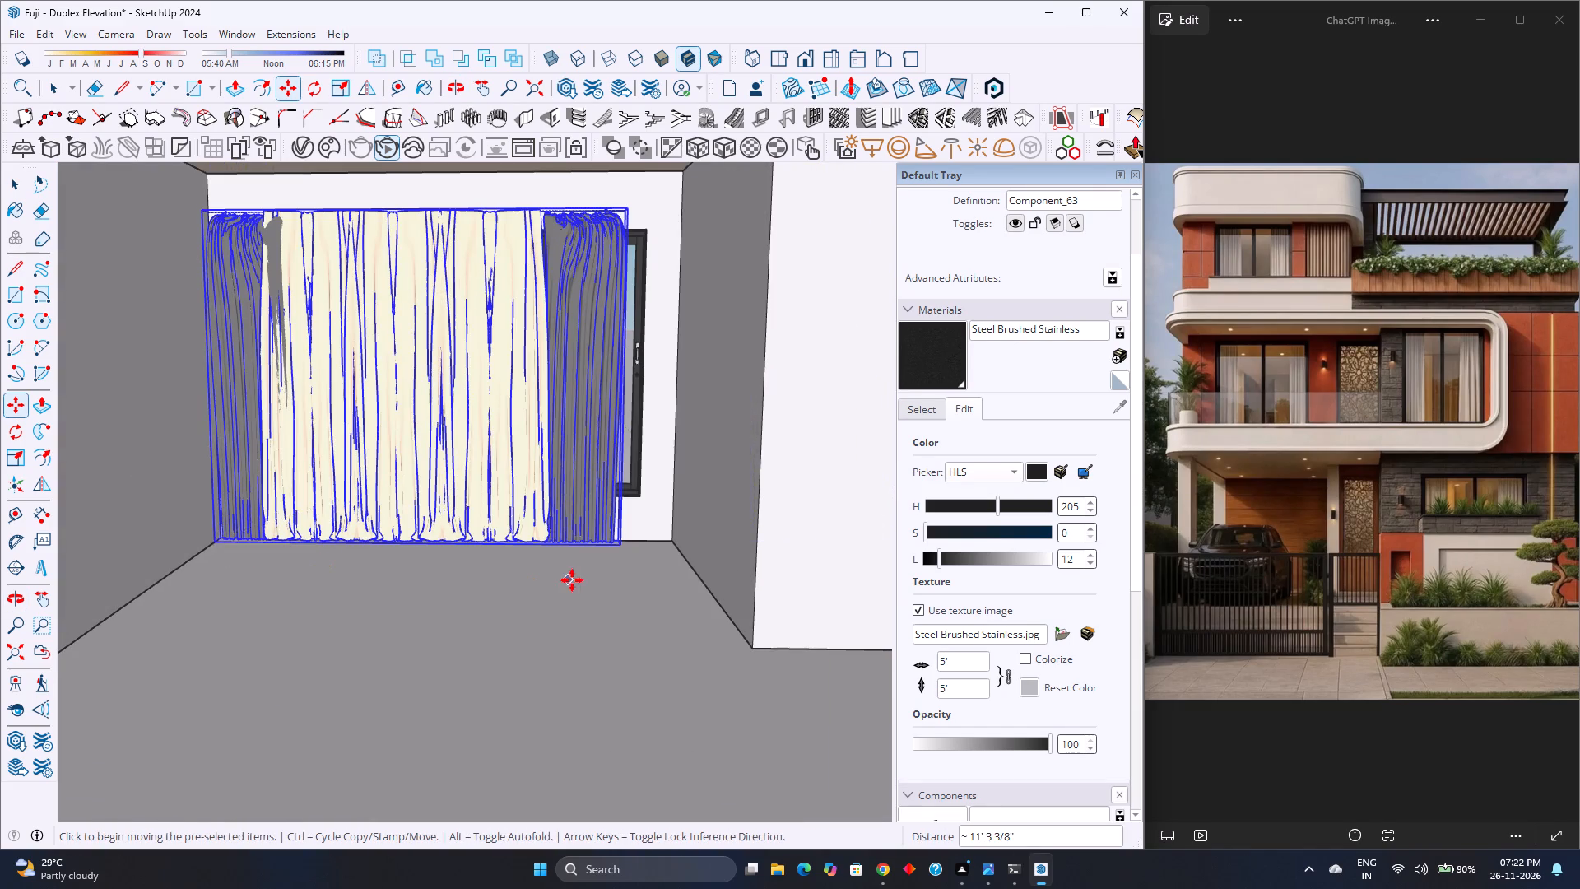
{"action": "scroll", "coordinate": [572, 580], "scroll_direction": "up", "scroll_amount": 5}
{"action": "middle_click_drag", "start_coordinate": [626, 572], "coordinate": [541, 663]}
{"action": "scroll", "coordinate": [707, 479], "scroll_direction": "up", "scroll_amount": 9}
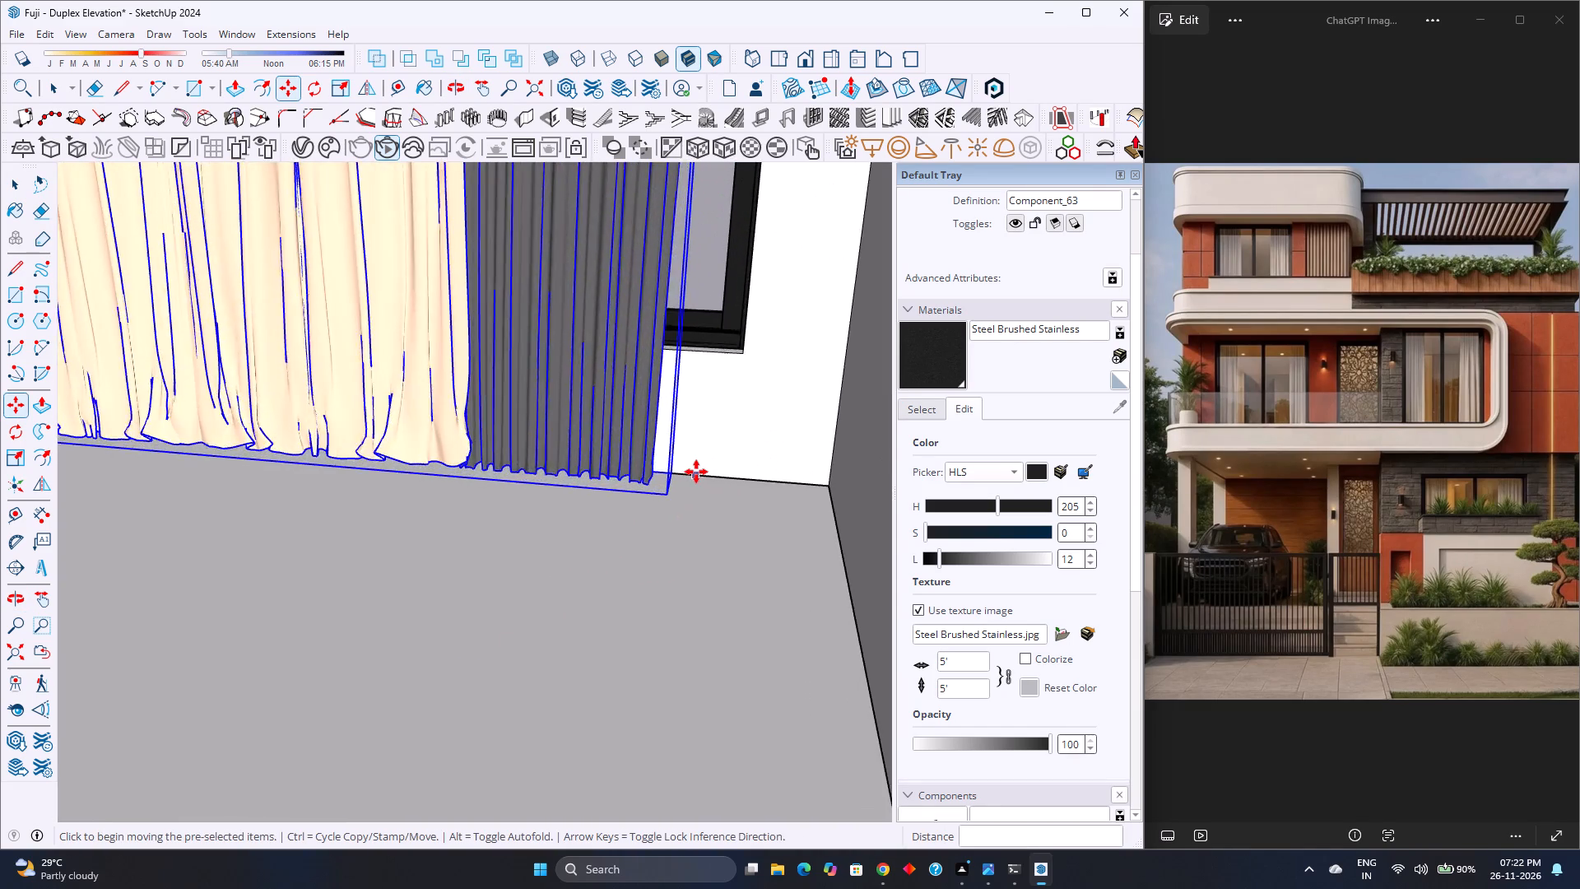
{"action": "scroll", "coordinate": [696, 472], "scroll_direction": "up", "scroll_amount": 7}
{"action": "middle_click_drag", "start_coordinate": [694, 472], "coordinate": [679, 486]}
{"action": "left_click", "coordinate": [648, 474]}
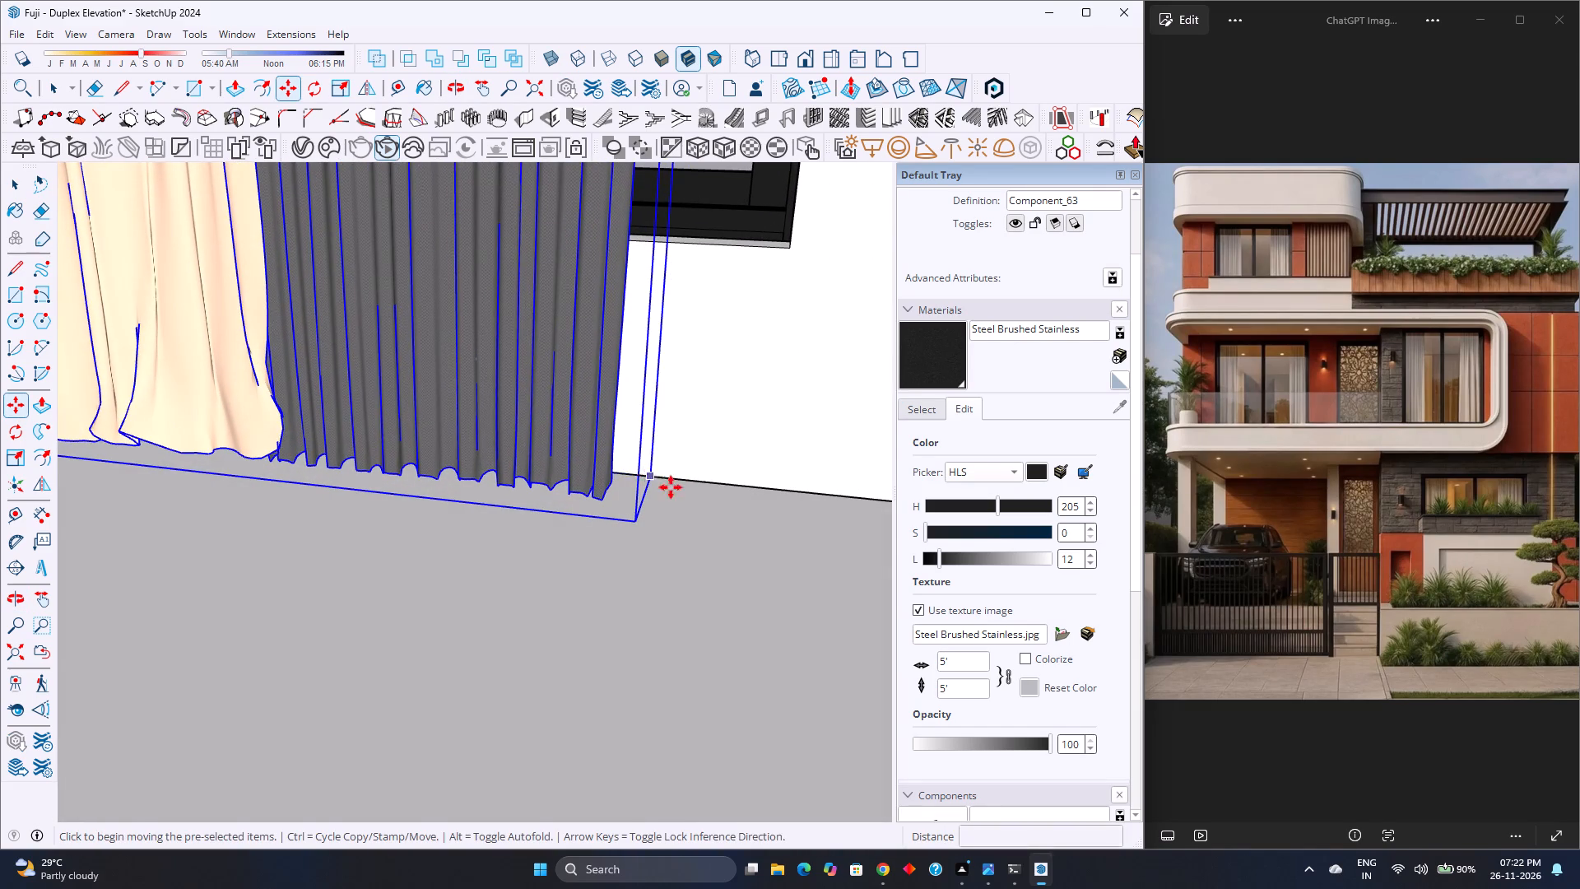
{"action": "scroll", "coordinate": [678, 493], "scroll_direction": "down", "scroll_amount": 9}
{"action": "middle_click_drag", "start_coordinate": [678, 500], "coordinate": [746, 498]}
{"action": "middle_click", "coordinate": [746, 498]}
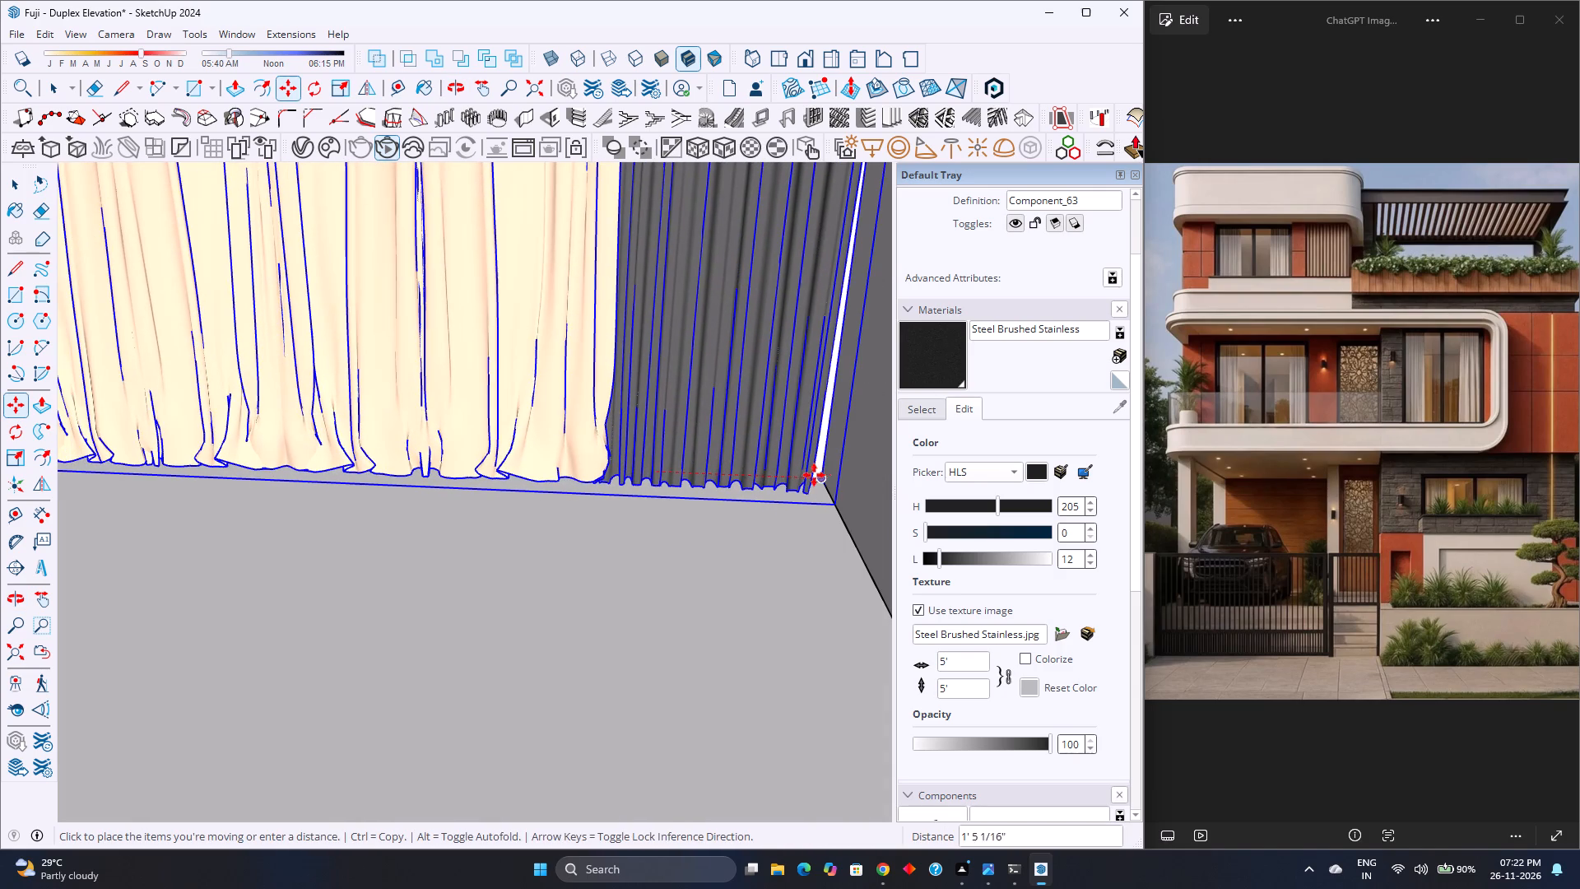
{"action": "left_click", "coordinate": [820, 475]}
Copy the first-floor curtain about 18' 5" across to the sliding window of the adjoining first-floor room.
{"action": "scroll", "coordinate": [795, 484], "scroll_direction": "down", "scroll_amount": 13}
{"action": "middle_click_drag", "start_coordinate": [742, 501], "coordinate": [721, 628], "text": "shift"}
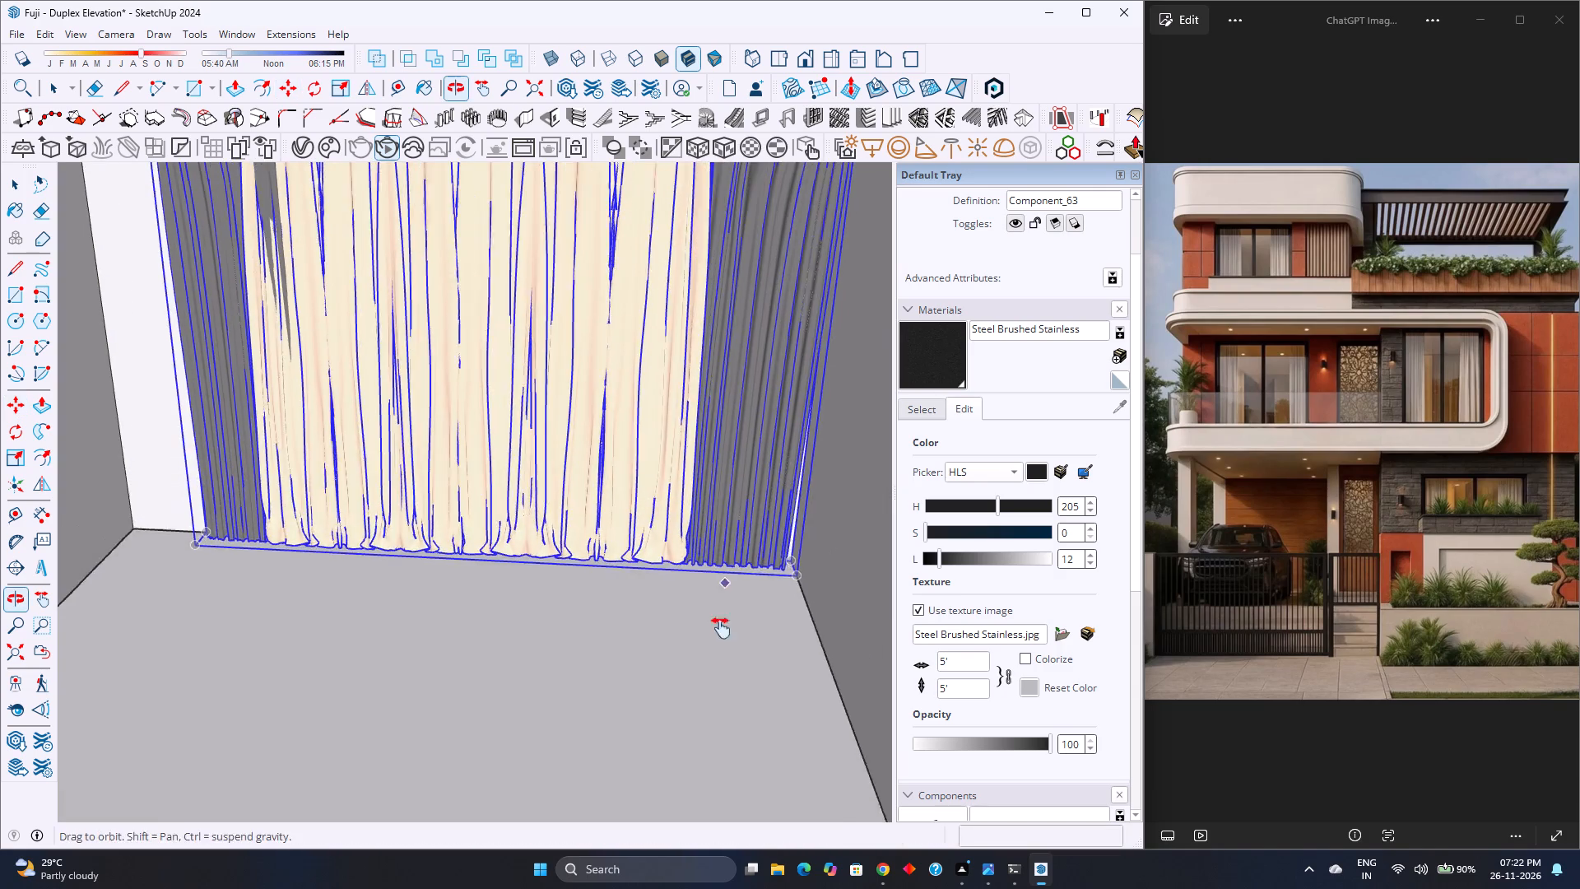
{"action": "middle_click_drag", "start_coordinate": [721, 628], "coordinate": [720, 628], "text": "shift"}
{"action": "middle_click_drag", "start_coordinate": [685, 608], "coordinate": [724, 519]}
{"action": "scroll", "coordinate": [732, 500], "scroll_direction": "down", "scroll_amount": 6}
{"action": "middle_click_drag", "start_coordinate": [723, 514], "coordinate": [714, 572], "text": "shift"}
{"action": "middle_click", "coordinate": [714, 572]}
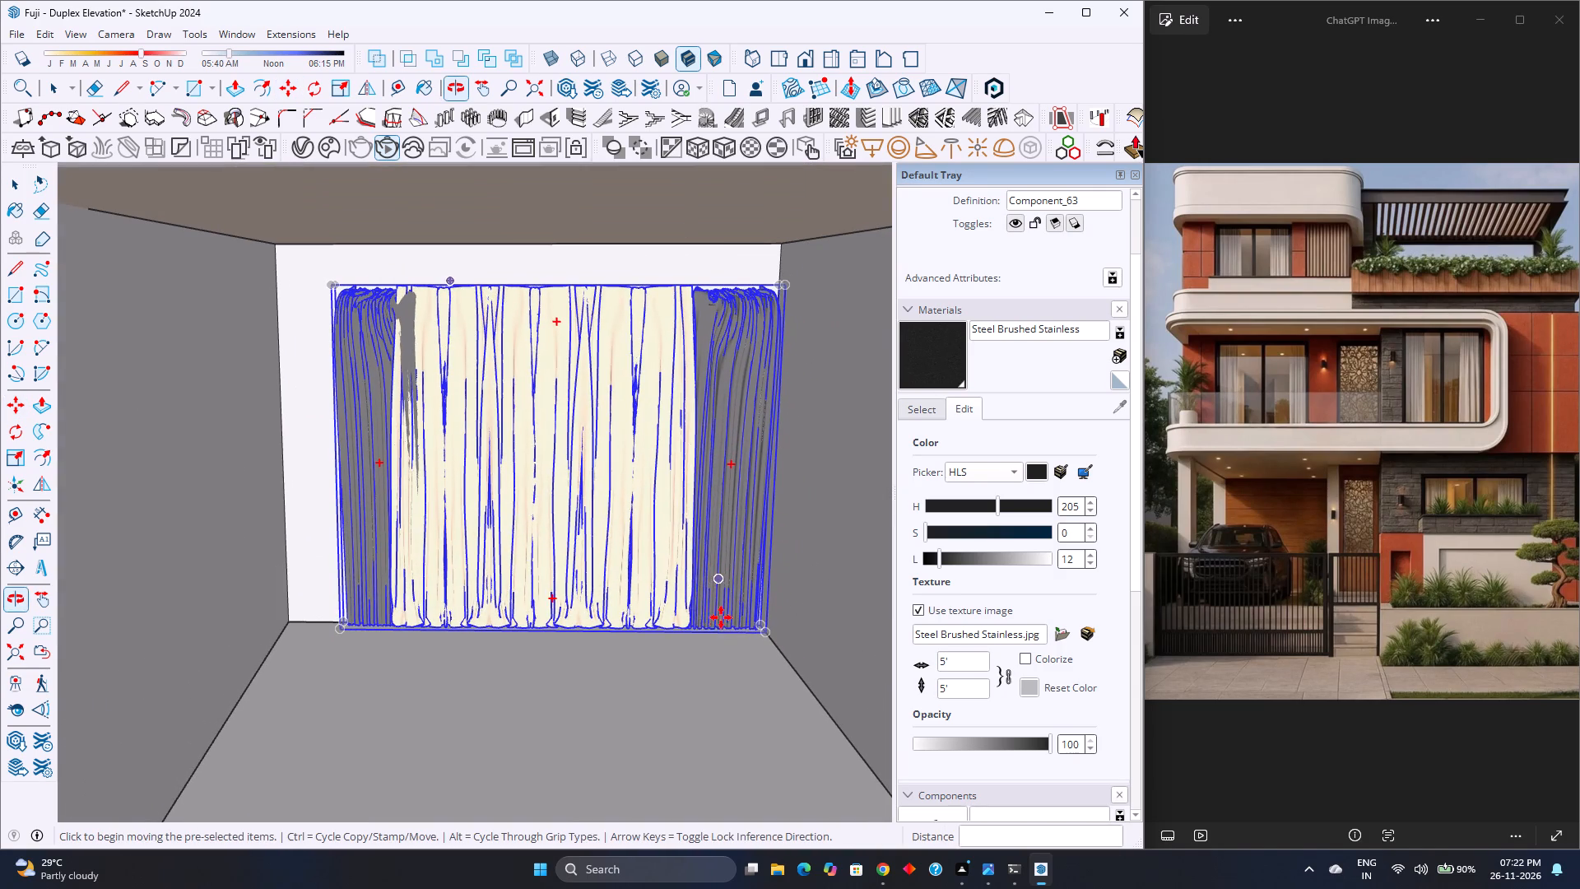
{"action": "scroll", "coordinate": [409, 518], "scroll_direction": "down", "scroll_amount": 4}
{"action": "scroll", "coordinate": [382, 541], "scroll_direction": "up", "scroll_amount": 2}
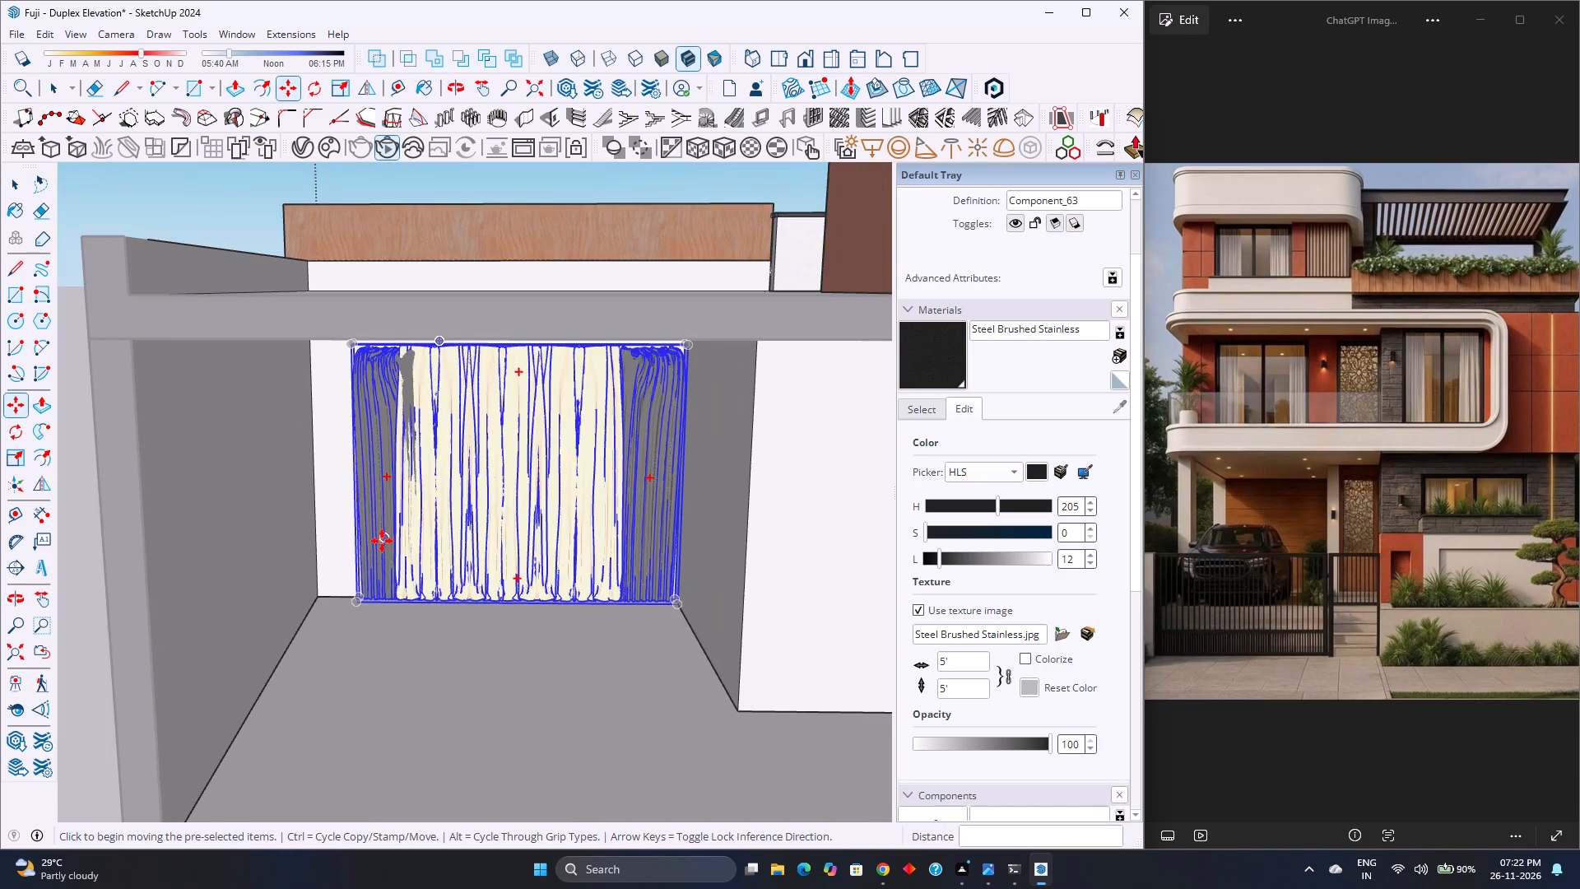
{"action": "scroll", "coordinate": [382, 541], "scroll_direction": "up", "scroll_amount": 1}
{"action": "middle_click_drag", "start_coordinate": [382, 541], "coordinate": [401, 551]}
{"action": "middle_click", "coordinate": [401, 551]}
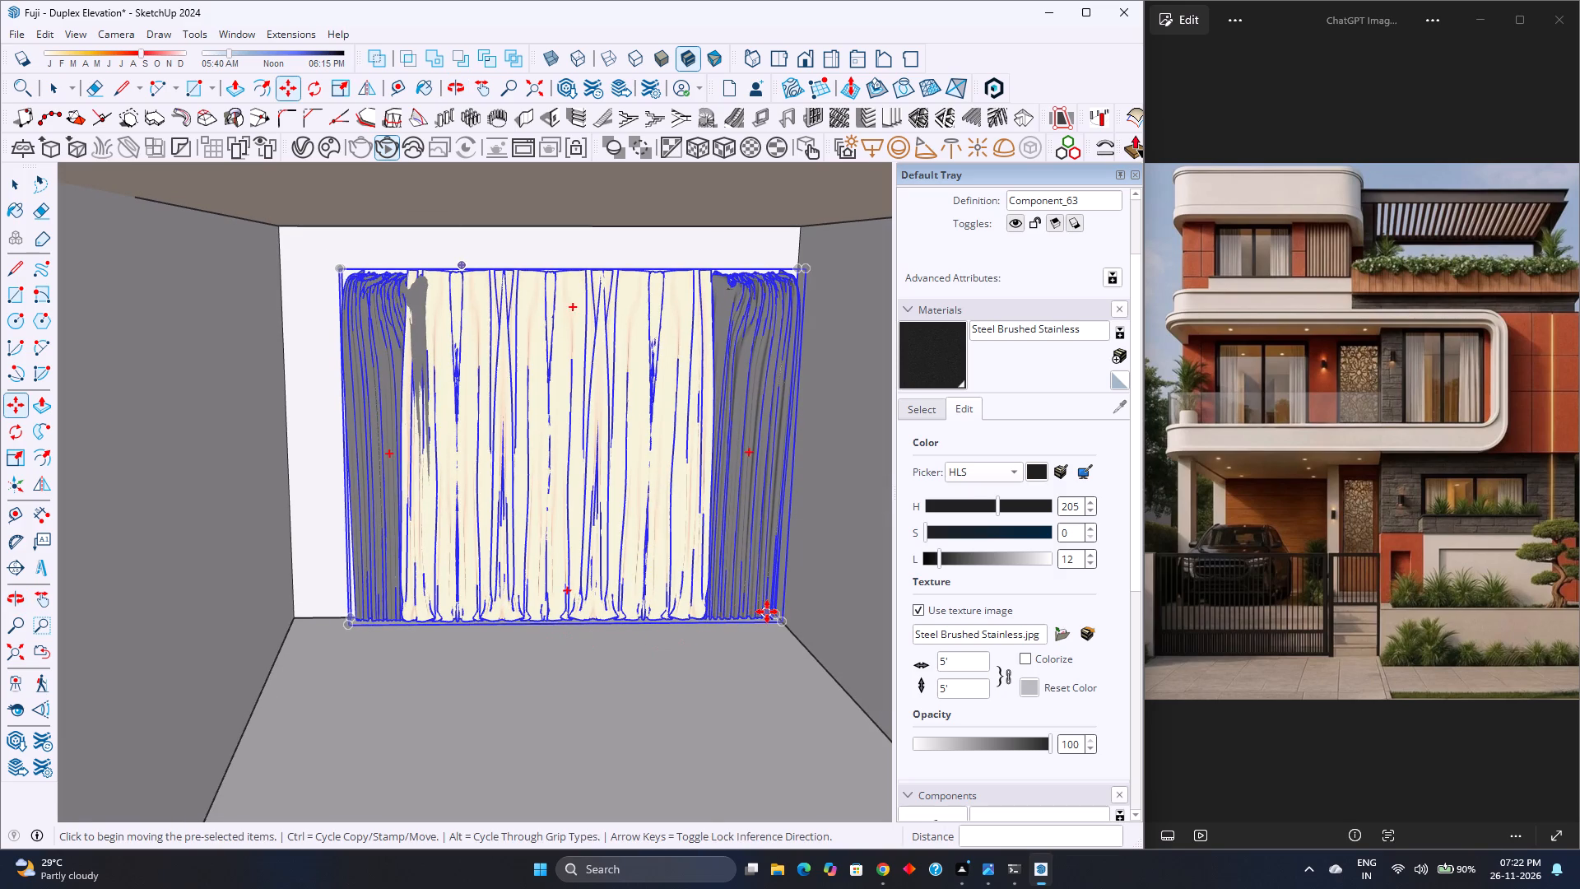
{"action": "left_click", "coordinate": [770, 613]}
{"action": "scroll", "coordinate": [769, 623], "scroll_direction": "down", "scroll_amount": 11}
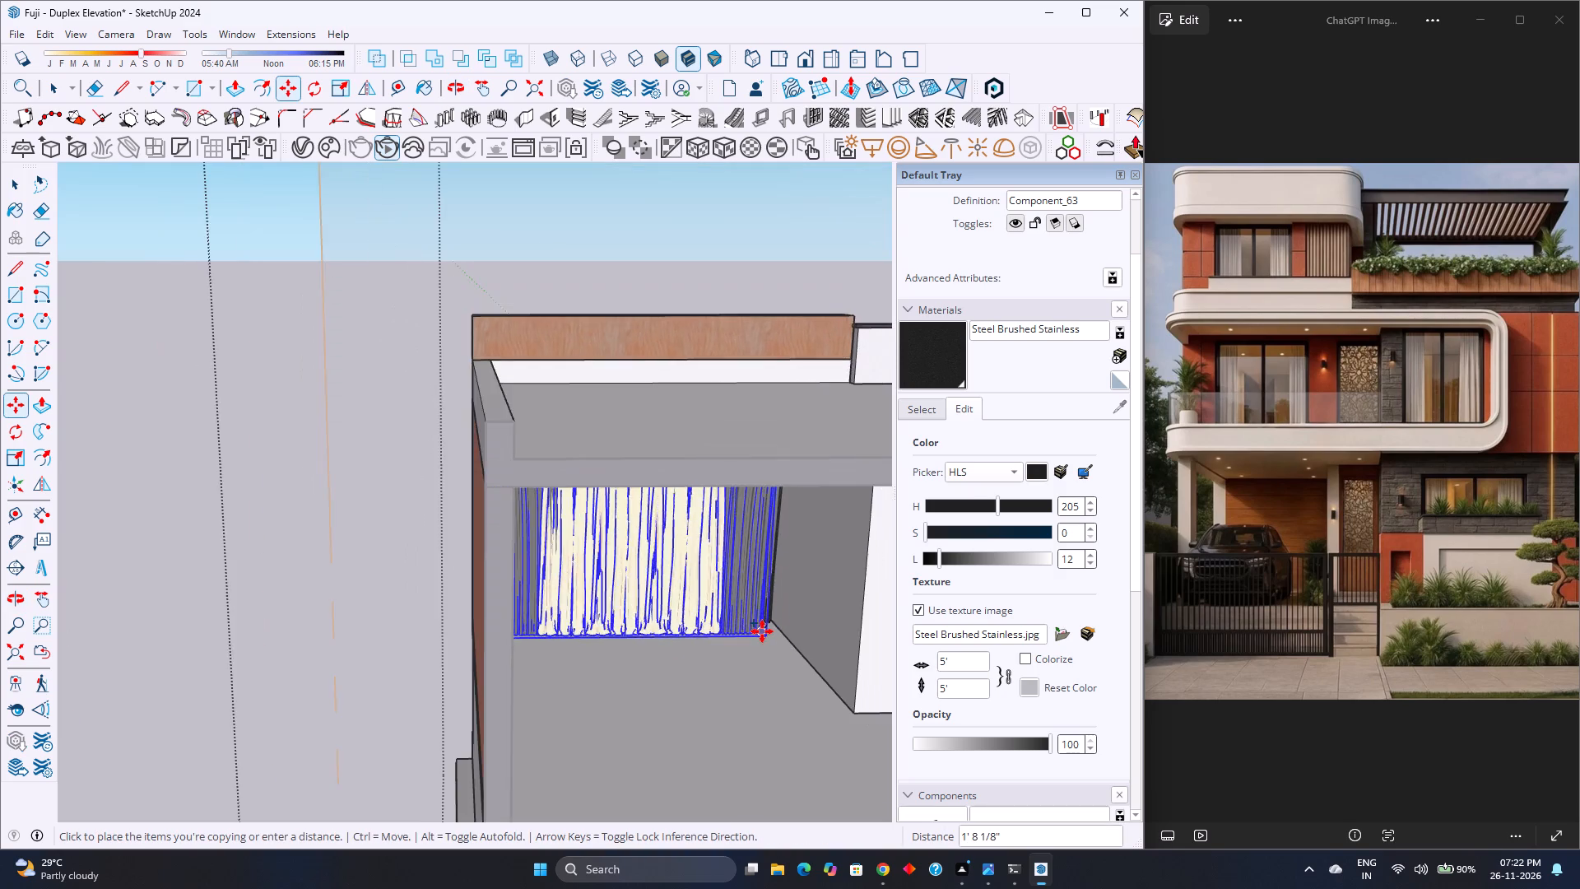
{"action": "scroll", "coordinate": [762, 631], "scroll_direction": "down", "scroll_amount": 3}
{"action": "middle_click_drag", "start_coordinate": [751, 670], "coordinate": [413, 569], "text": "shift"}
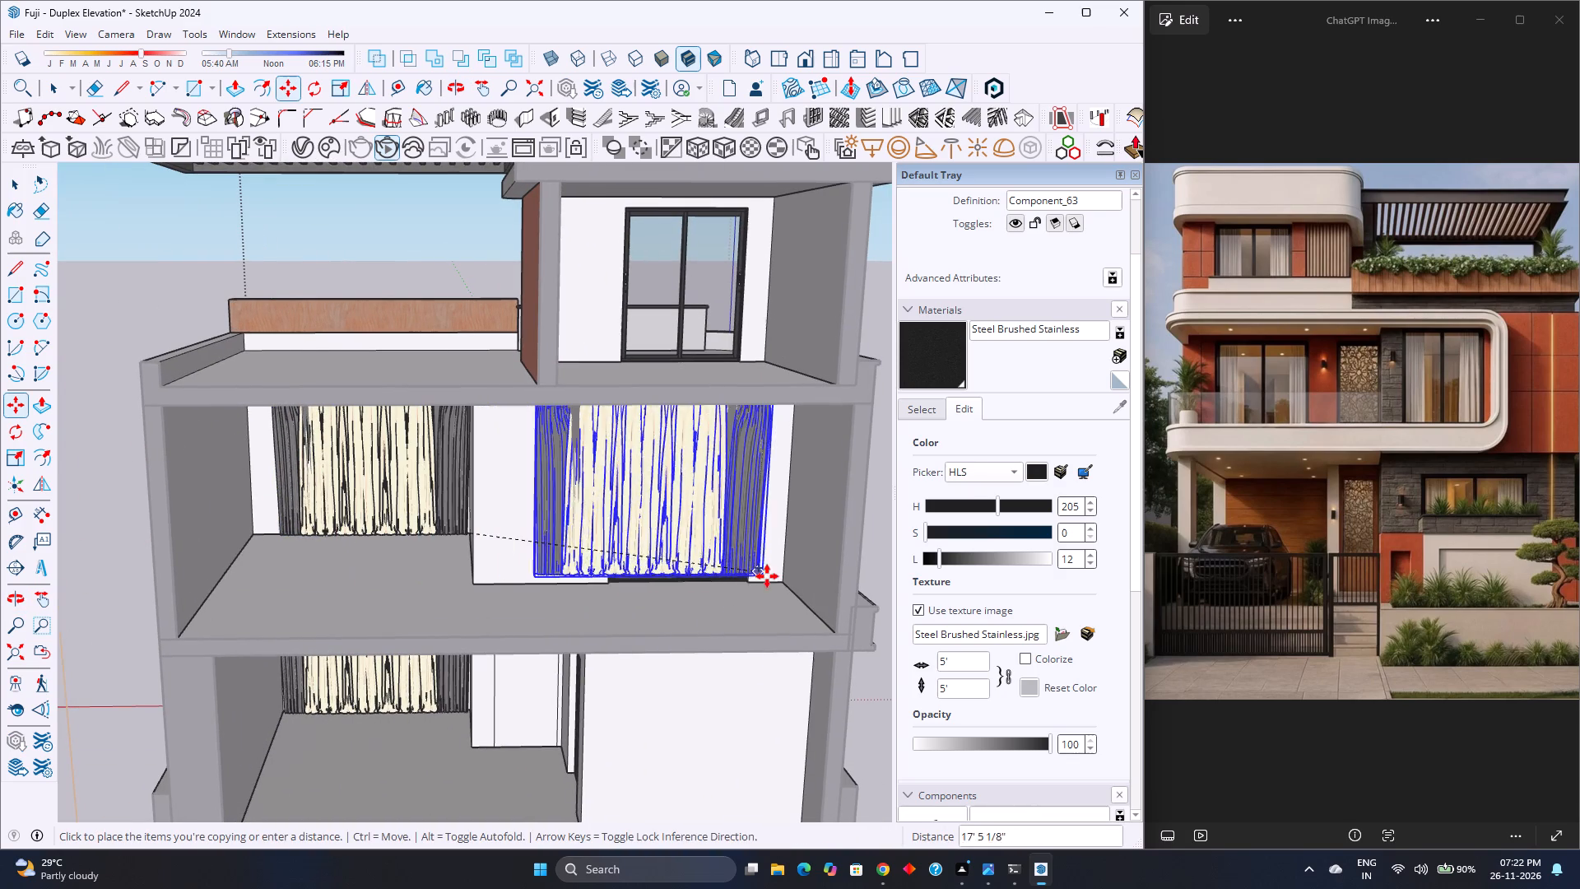
{"action": "left_click", "coordinate": [778, 582]}
Copy the sliding-window curtain about 11' up to the top-floor room, with its bottom corner at the side wall's floor corner.
{"action": "scroll", "coordinate": [519, 579], "scroll_direction": "up", "scroll_amount": 2}
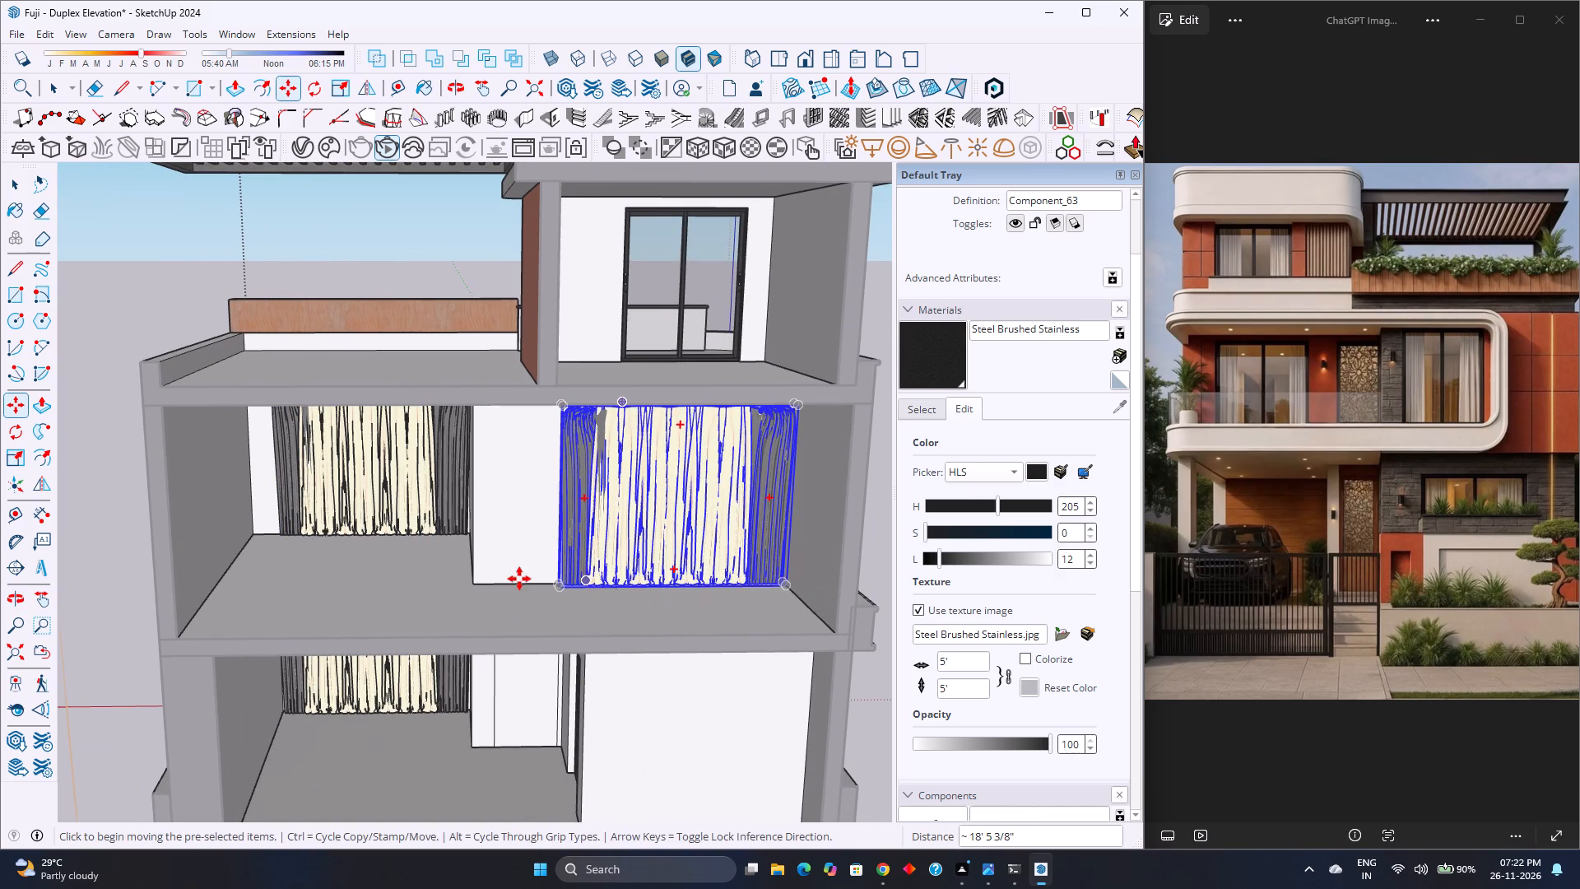
{"action": "scroll", "coordinate": [519, 579], "scroll_direction": "up", "scroll_amount": 11}
{"action": "middle_click_drag", "start_coordinate": [560, 584], "coordinate": [594, 631]}
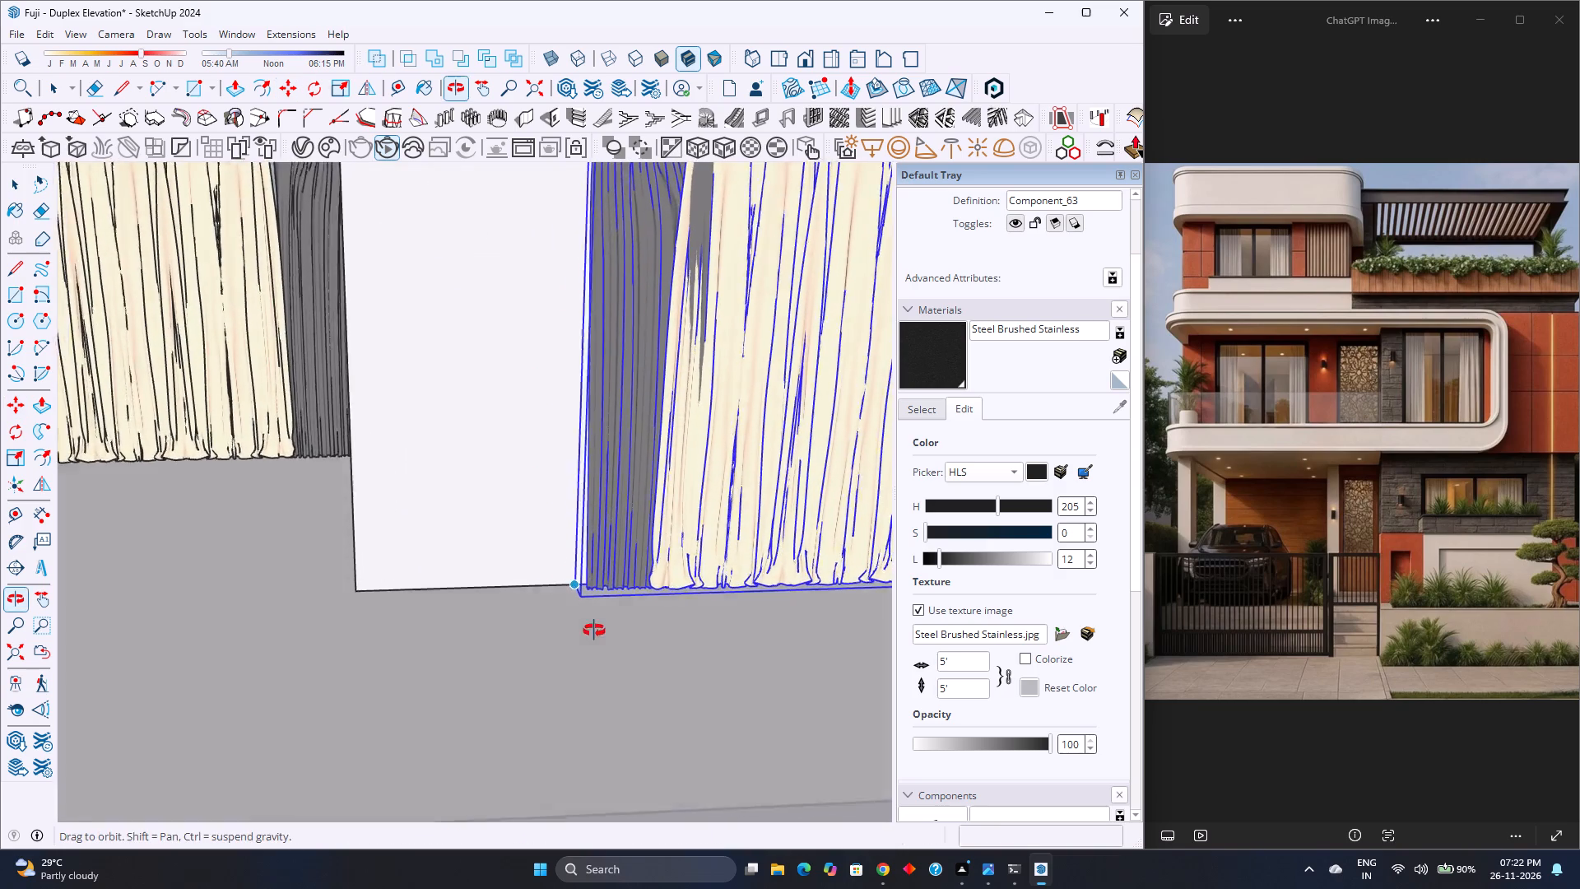
{"action": "middle_click_drag", "start_coordinate": [594, 631], "coordinate": [610, 652]}
{"action": "middle_click", "coordinate": [610, 652]}
{"action": "left_click", "coordinate": [575, 582]}
{"action": "scroll", "coordinate": [575, 582], "scroll_direction": "down", "scroll_amount": 6}
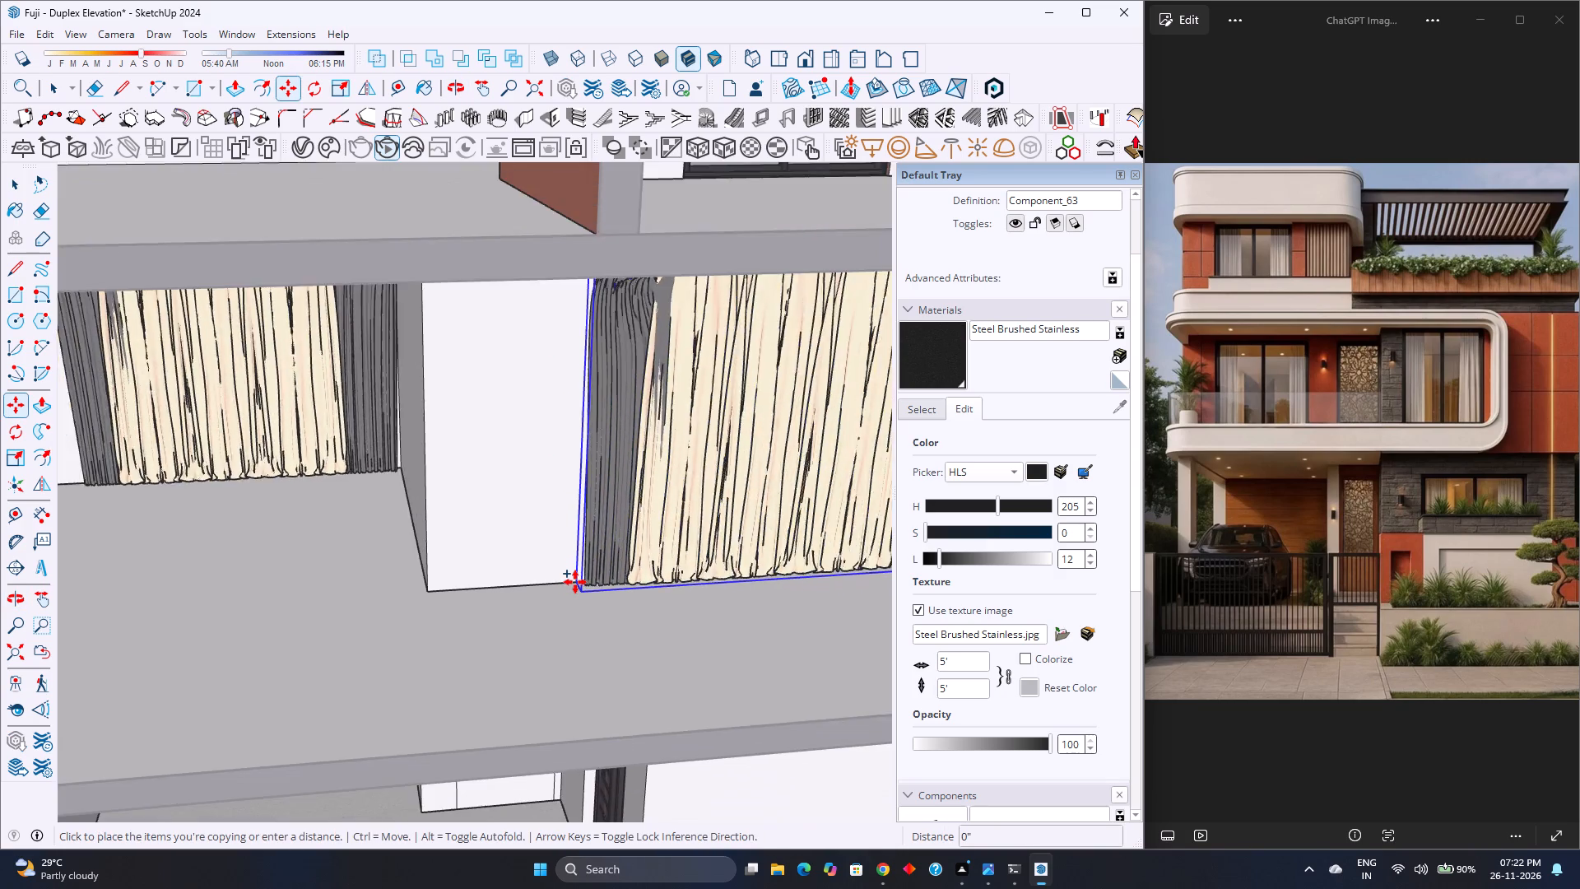
{"action": "scroll", "coordinate": [575, 582], "scroll_direction": "down", "scroll_amount": 7}
{"action": "scroll", "coordinate": [619, 383], "scroll_direction": "up", "scroll_amount": 9}
{"action": "middle_click_drag", "start_coordinate": [615, 375], "coordinate": [569, 365]}
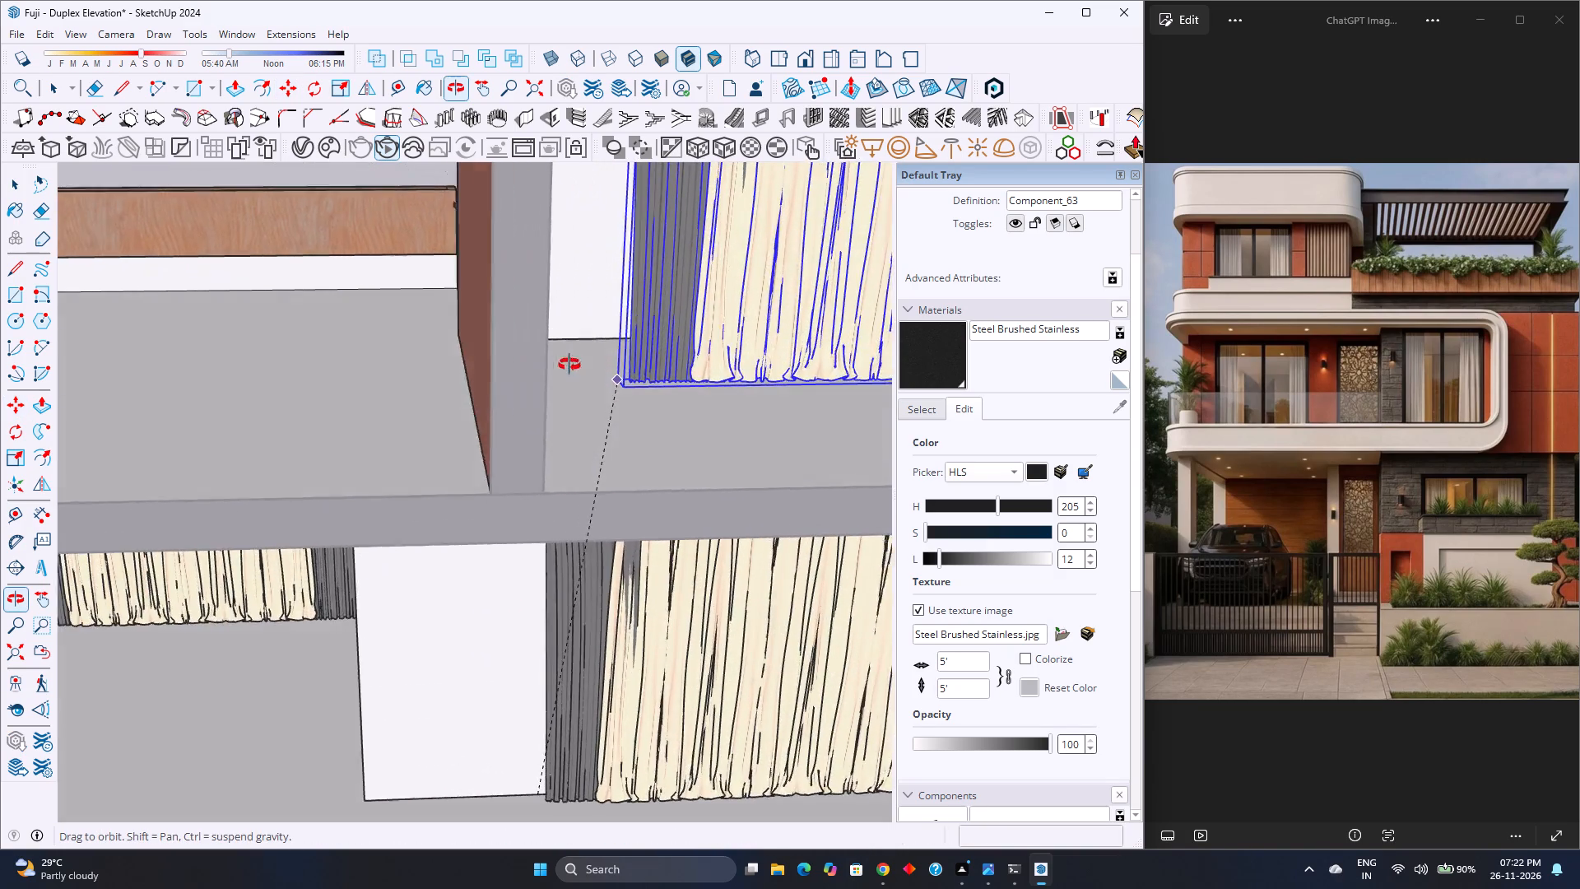
{"action": "middle_click_drag", "start_coordinate": [569, 365], "coordinate": [537, 385]}
{"action": "middle_click", "coordinate": [537, 385]}
{"action": "scroll", "coordinate": [537, 385], "scroll_direction": "up", "scroll_amount": 1}
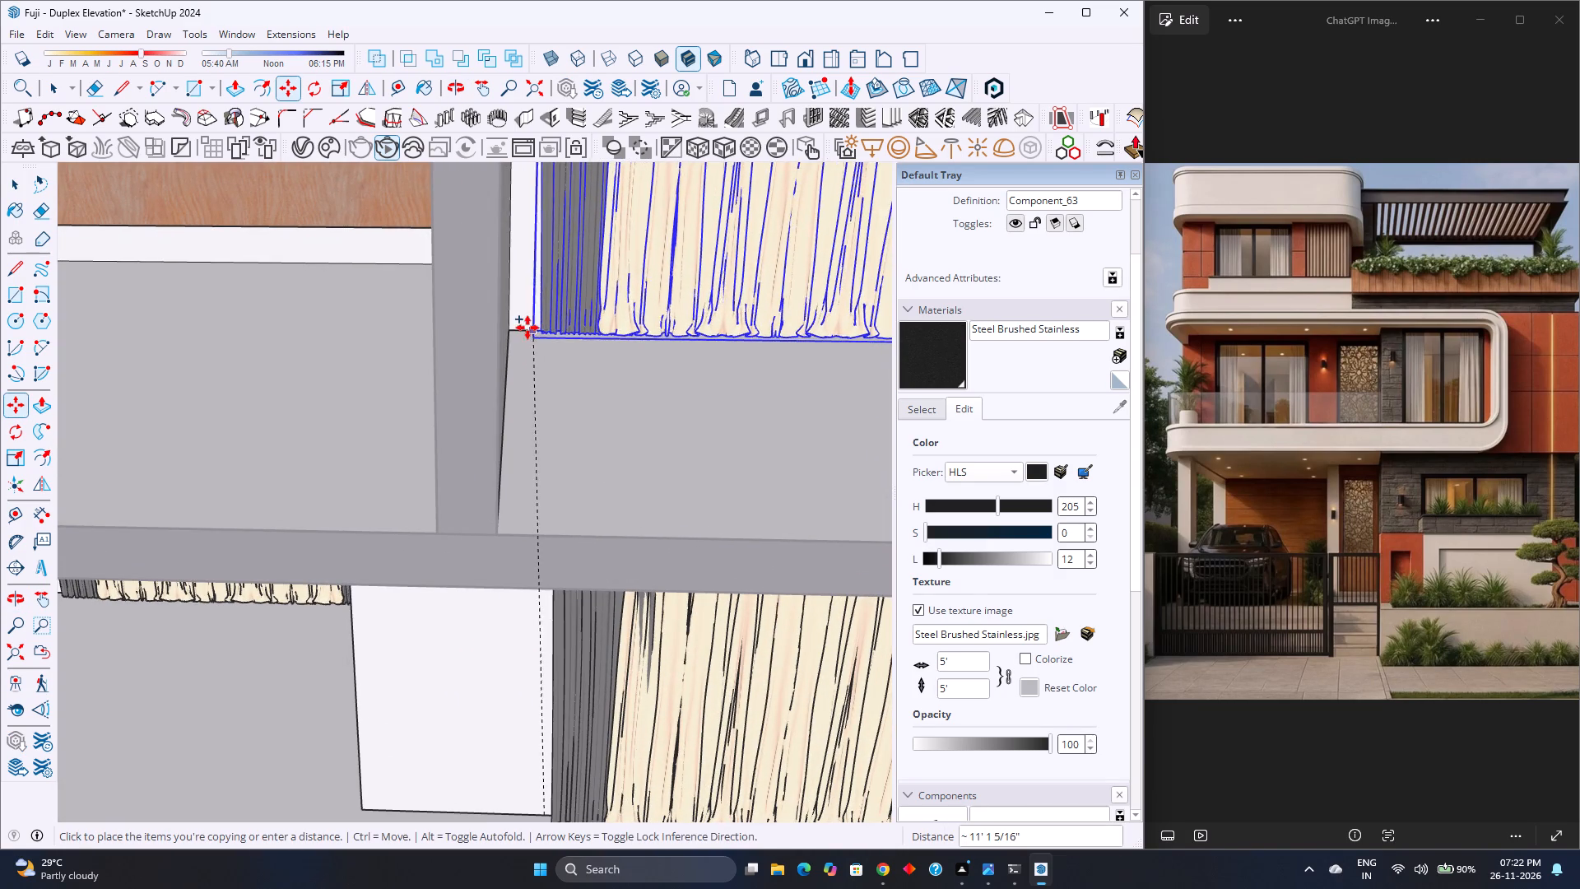
{"action": "left_click", "coordinate": [513, 333]}
Shift the top-floor curtain sideways along the window wall toward the opposite side wall and finish the move.
{"action": "scroll", "coordinate": [525, 440], "scroll_direction": "down", "scroll_amount": 9}
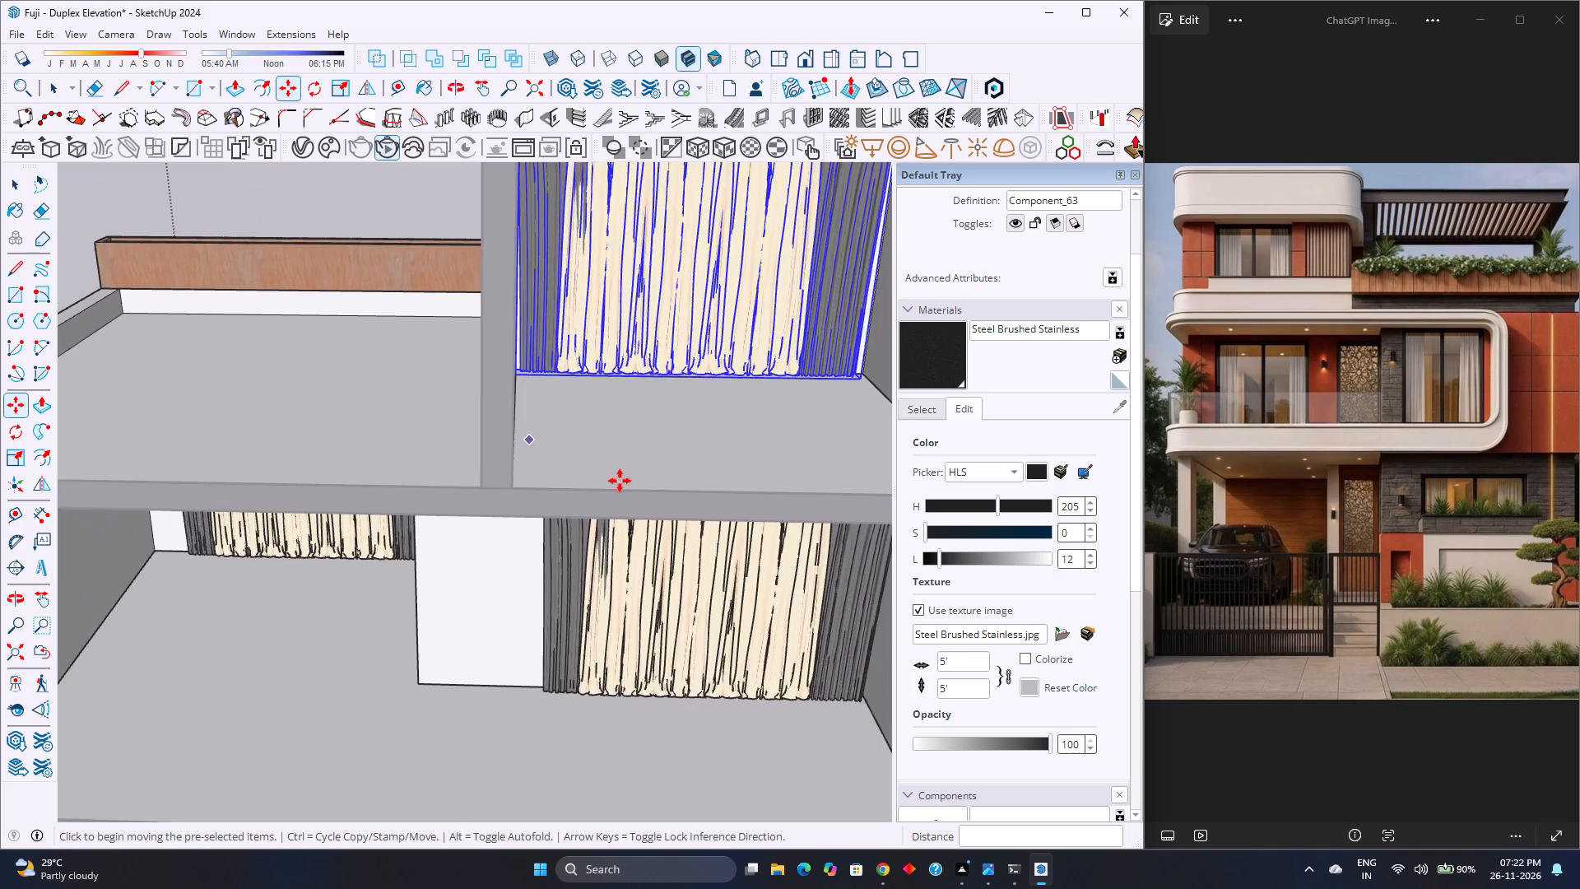
{"action": "middle_click_drag", "start_coordinate": [617, 480], "coordinate": [530, 417]}
{"action": "scroll", "coordinate": [547, 414], "scroll_direction": "down", "scroll_amount": 4}
{"action": "scroll", "coordinate": [802, 435], "scroll_direction": "up", "scroll_amount": 3}
{"action": "scroll", "coordinate": [742, 508], "scroll_direction": "up", "scroll_amount": 4}
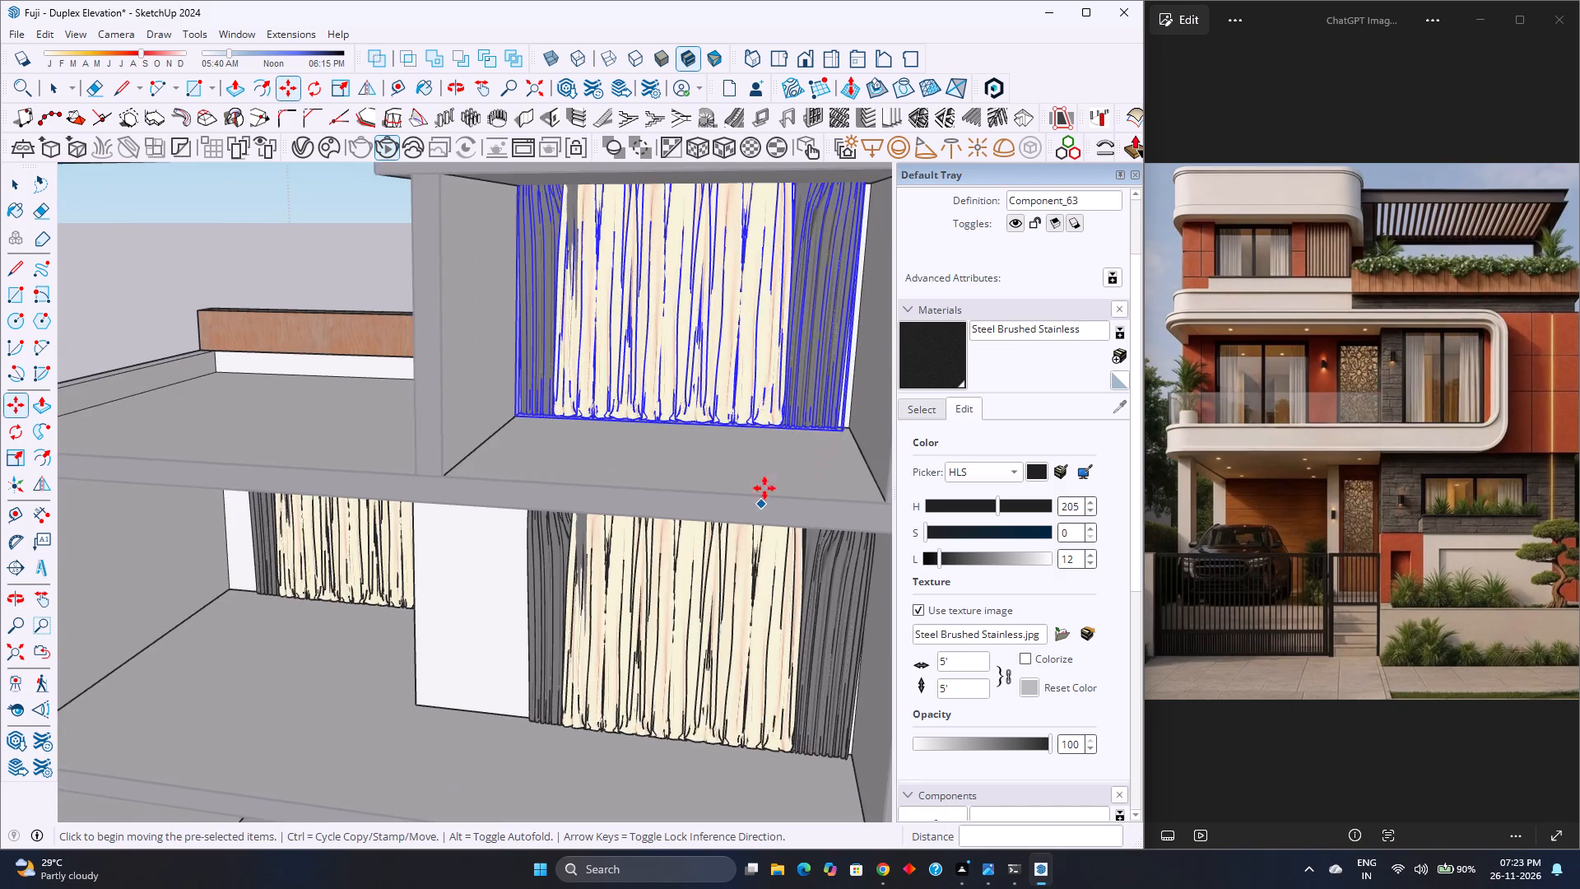
{"action": "scroll", "coordinate": [764, 488], "scroll_direction": "up", "scroll_amount": 6}
{"action": "middle_click_drag", "start_coordinate": [788, 455], "coordinate": [616, 556], "text": "shift"}
{"action": "scroll", "coordinate": [816, 482], "scroll_direction": "up", "scroll_amount": 2}
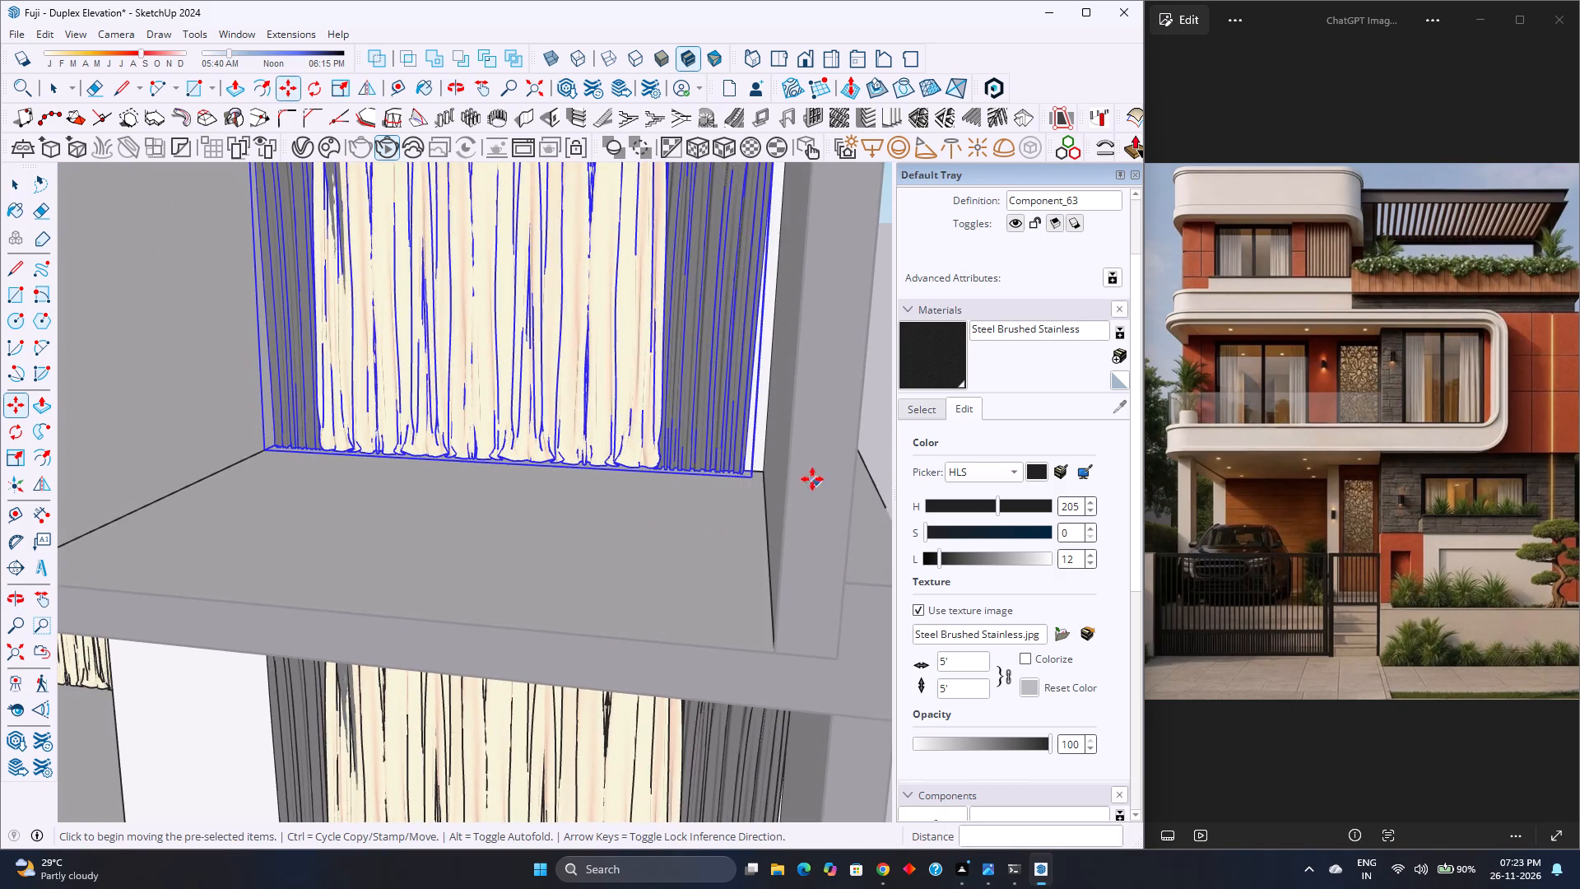
{"action": "scroll", "coordinate": [732, 468], "scroll_direction": "up", "scroll_amount": 12}
{"action": "left_click", "coordinate": [759, 472]}
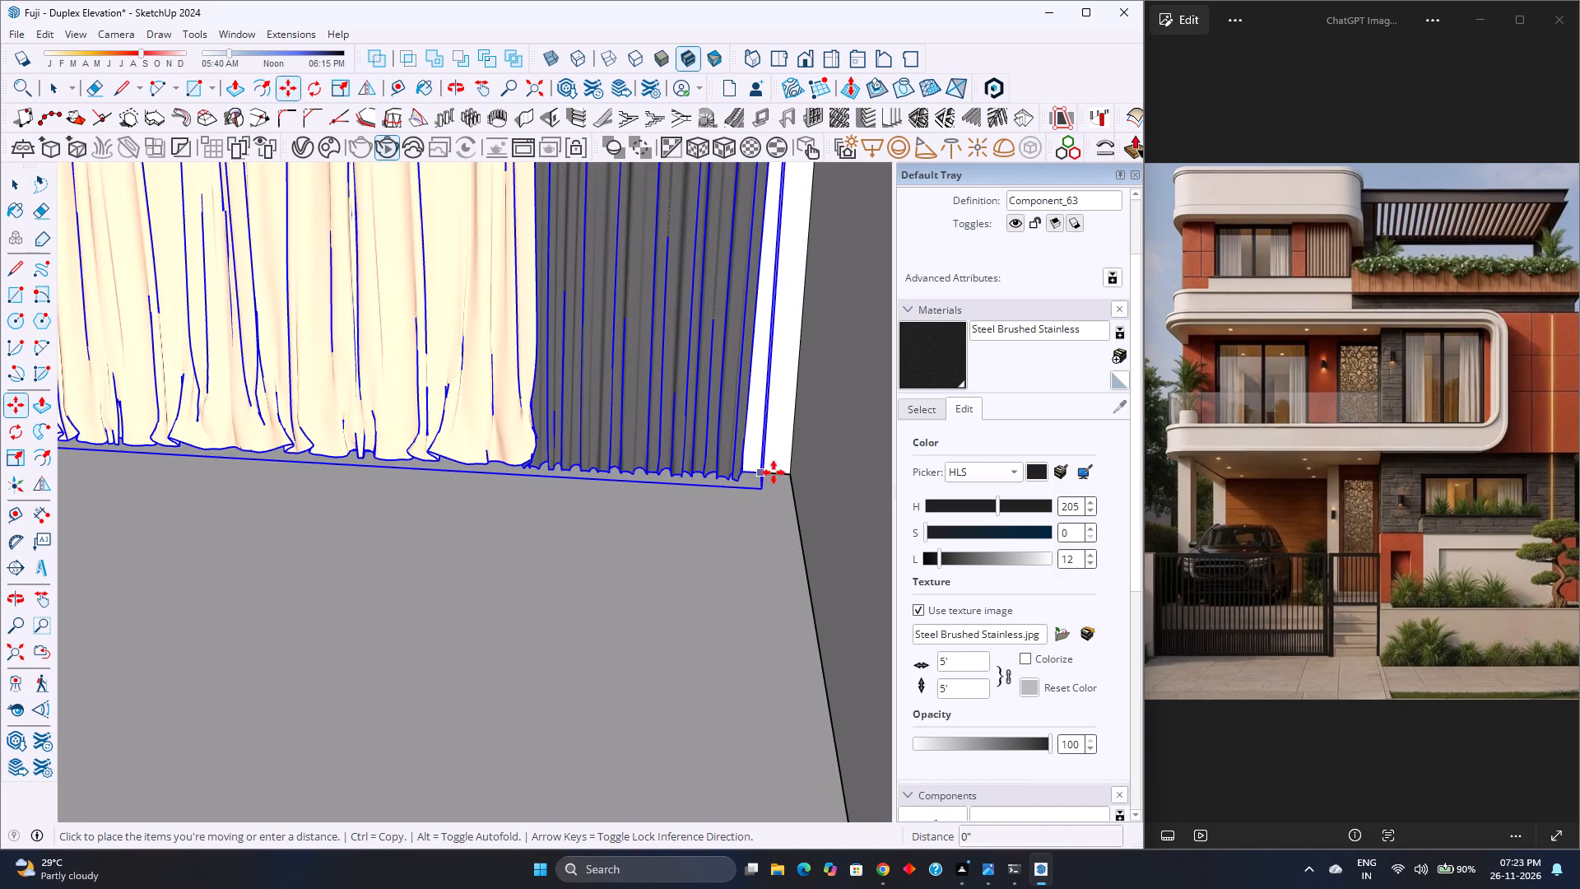
{"action": "left_click", "coordinate": [781, 472]}
{"action": "scroll", "coordinate": [682, 502], "scroll_direction": "down", "scroll_amount": 4}
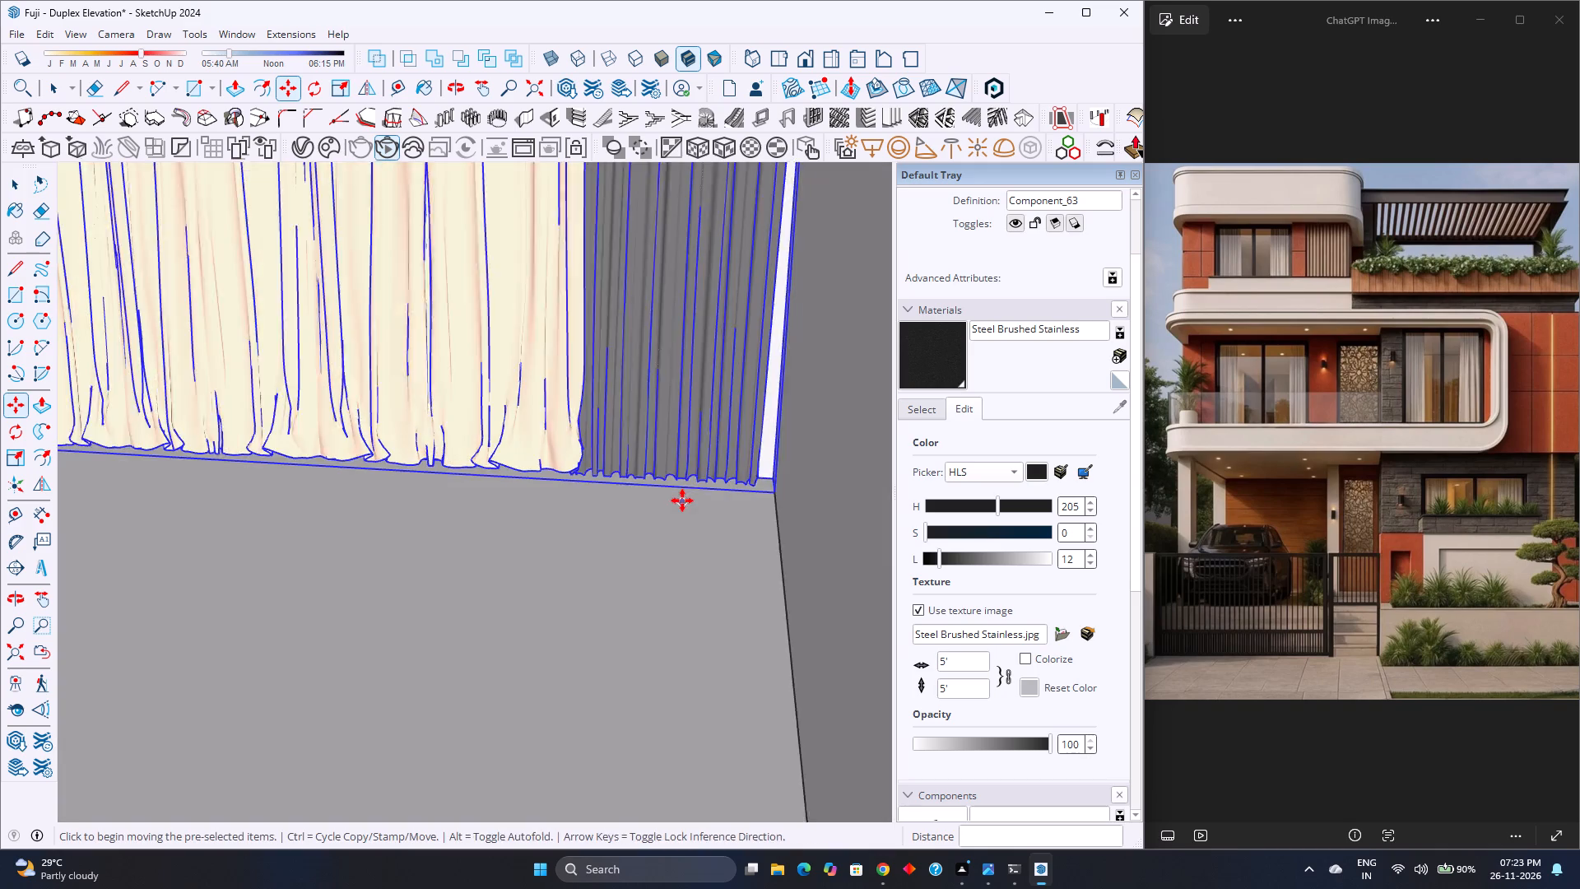
{"action": "scroll", "coordinate": [682, 500], "scroll_direction": "down", "scroll_amount": 6}
{"action": "key", "text": "space"}
Clear the curtain selection and delete the section plane cutting through the back of the house.
{"action": "scroll", "coordinate": [683, 498], "scroll_direction": "down", "scroll_amount": 20}
{"action": "scroll", "coordinate": [683, 498], "scroll_direction": "down", "scroll_amount": 2}
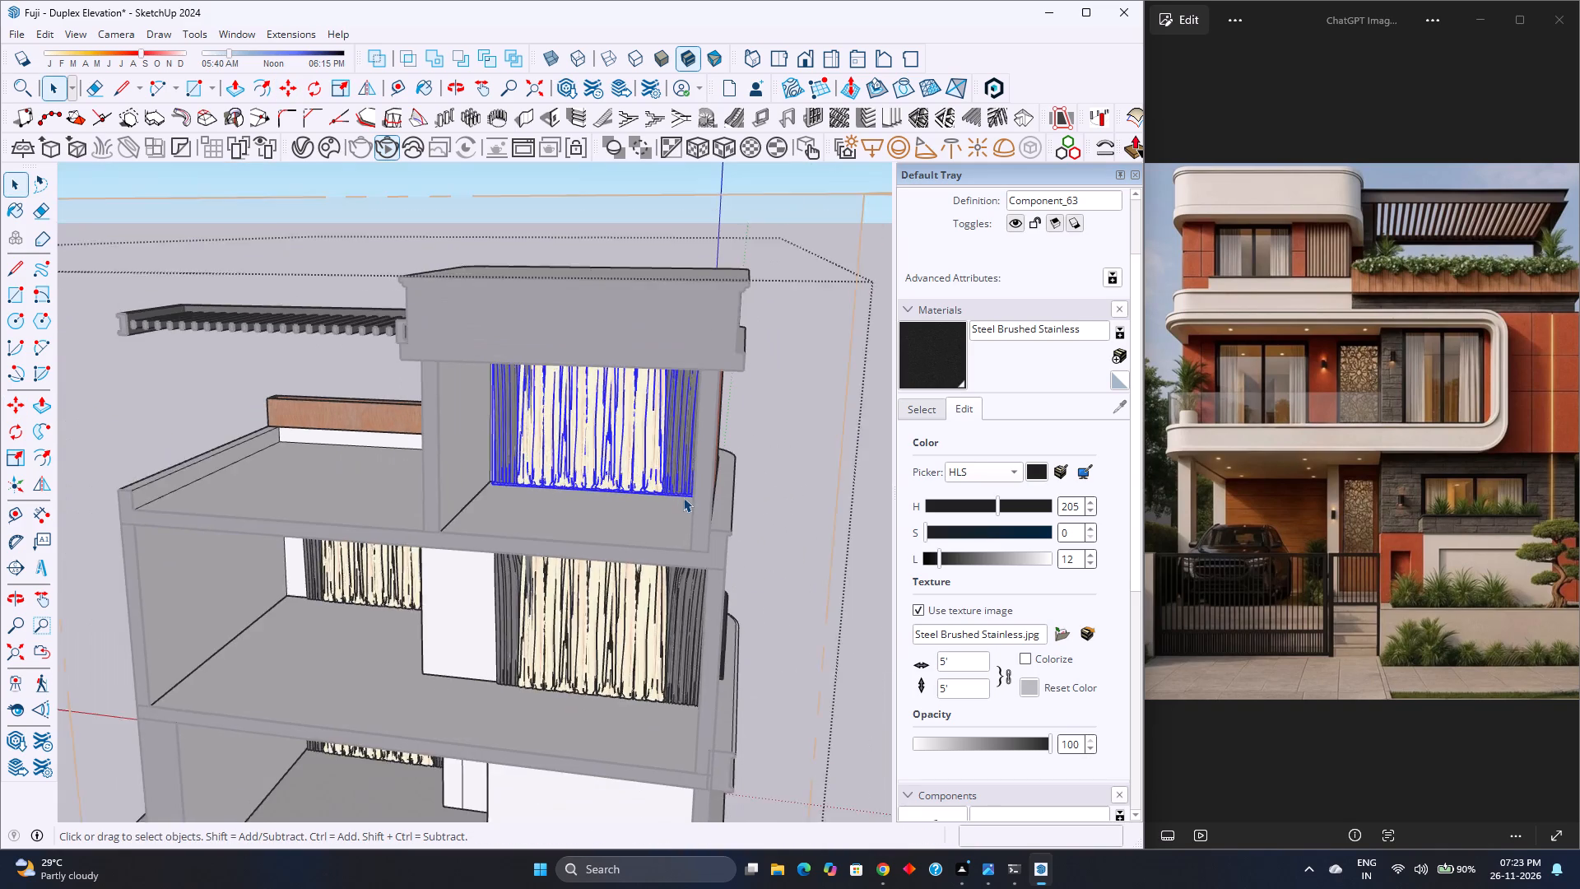
{"action": "left_click", "coordinate": [791, 568]}
{"action": "scroll", "coordinate": [718, 538], "scroll_direction": "down", "scroll_amount": 9}
{"action": "left_click", "coordinate": [809, 590]}
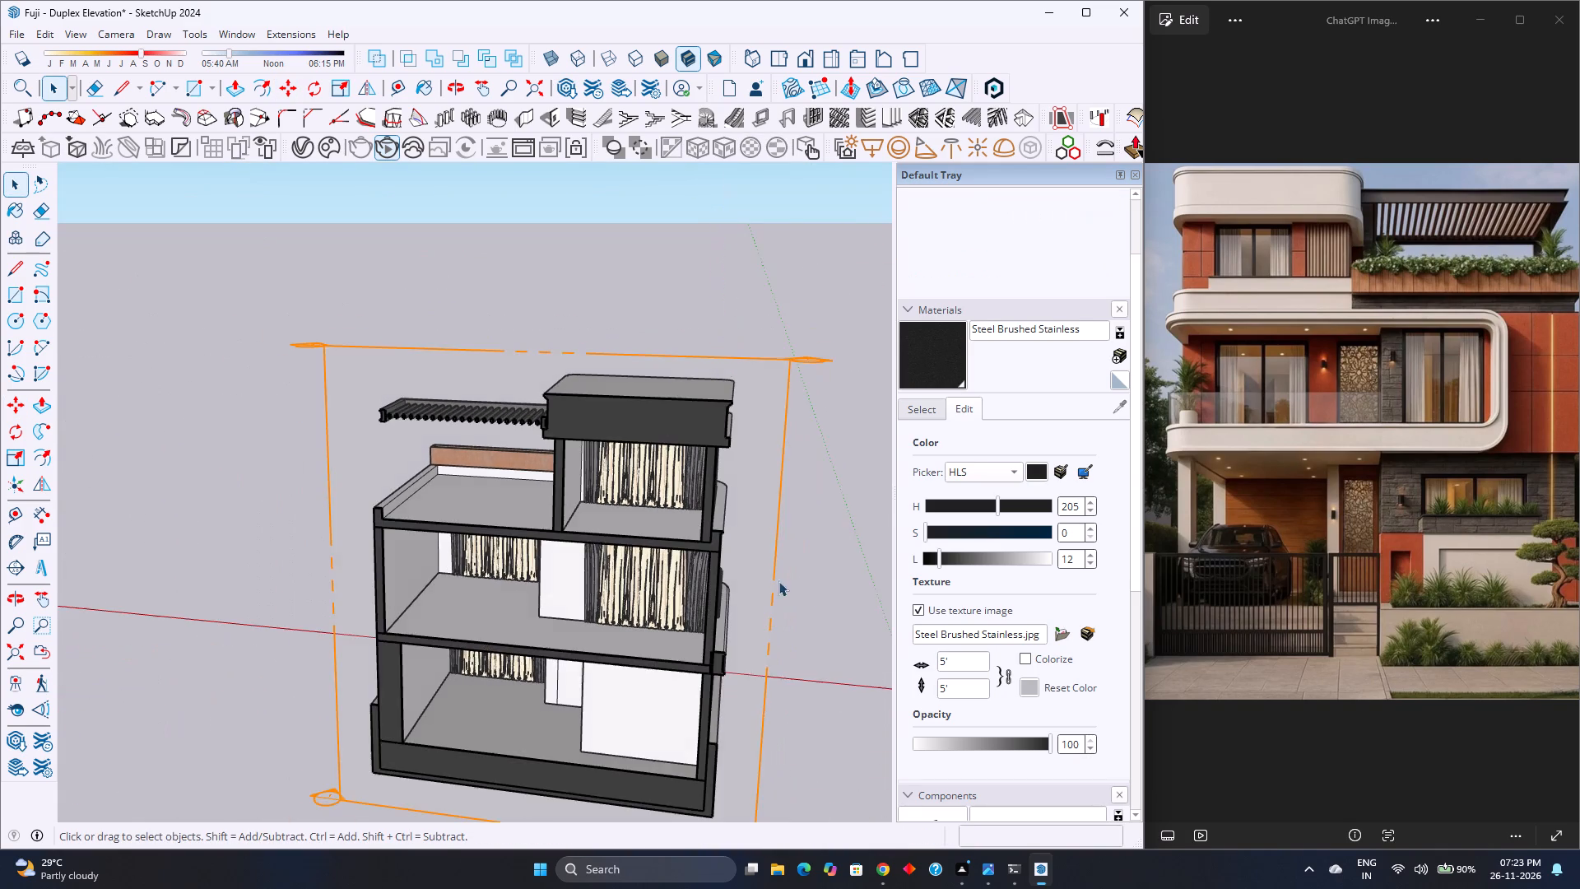
{"action": "scroll", "coordinate": [695, 535], "scroll_direction": "down", "scroll_amount": 4}
{"action": "left_click", "coordinate": [751, 589]}
{"action": "left_click", "coordinate": [751, 589]}
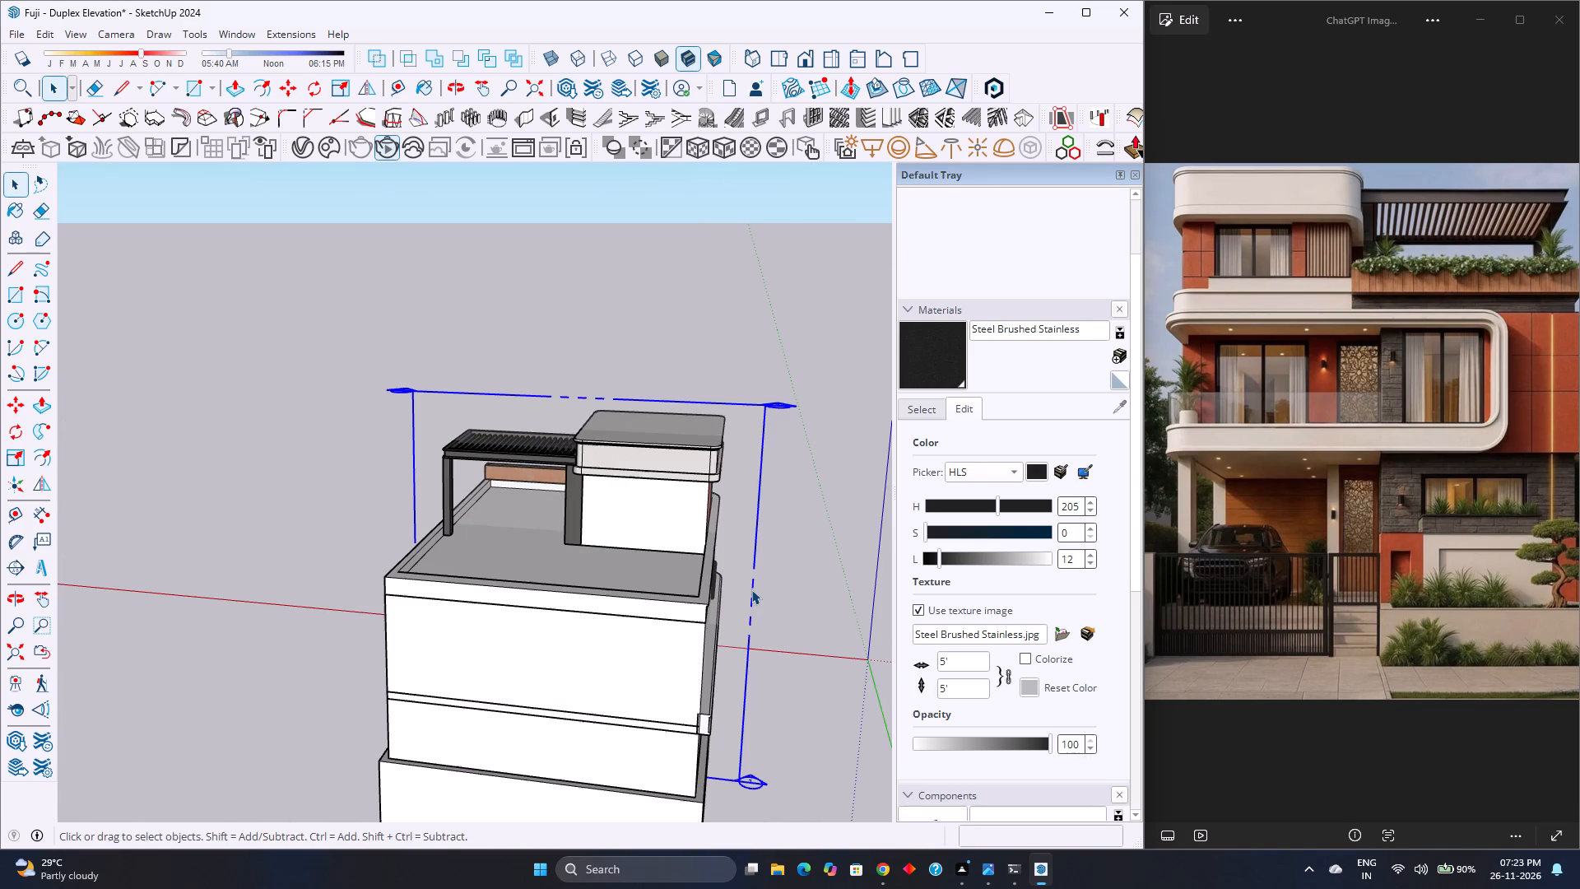
{"action": "left_click", "coordinate": [751, 589]}
{"action": "key", "text": "Delete"}
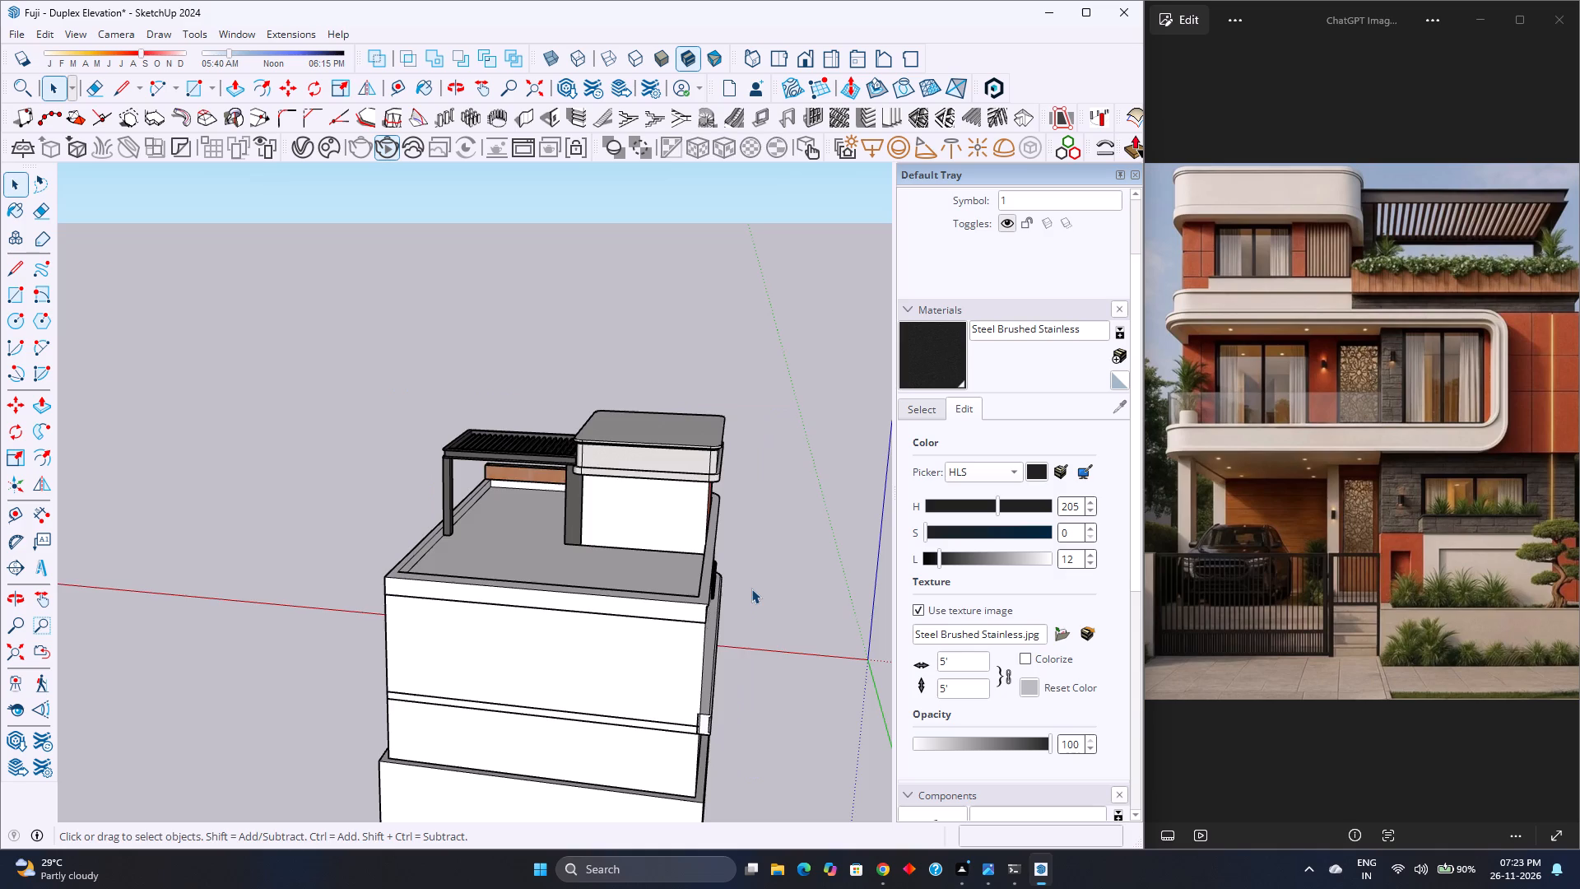
Examine the front facade from several angles to check the curtains behind the windows on all floors.
{"action": "scroll", "coordinate": [751, 587], "scroll_direction": "down", "scroll_amount": 3}
{"action": "middle_click_drag", "start_coordinate": [751, 587], "coordinate": [144, 560]}
{"action": "scroll", "coordinate": [467, 608], "scroll_direction": "down", "scroll_amount": 4}
{"action": "middle_click_drag", "start_coordinate": [532, 629], "coordinate": [164, 598]}
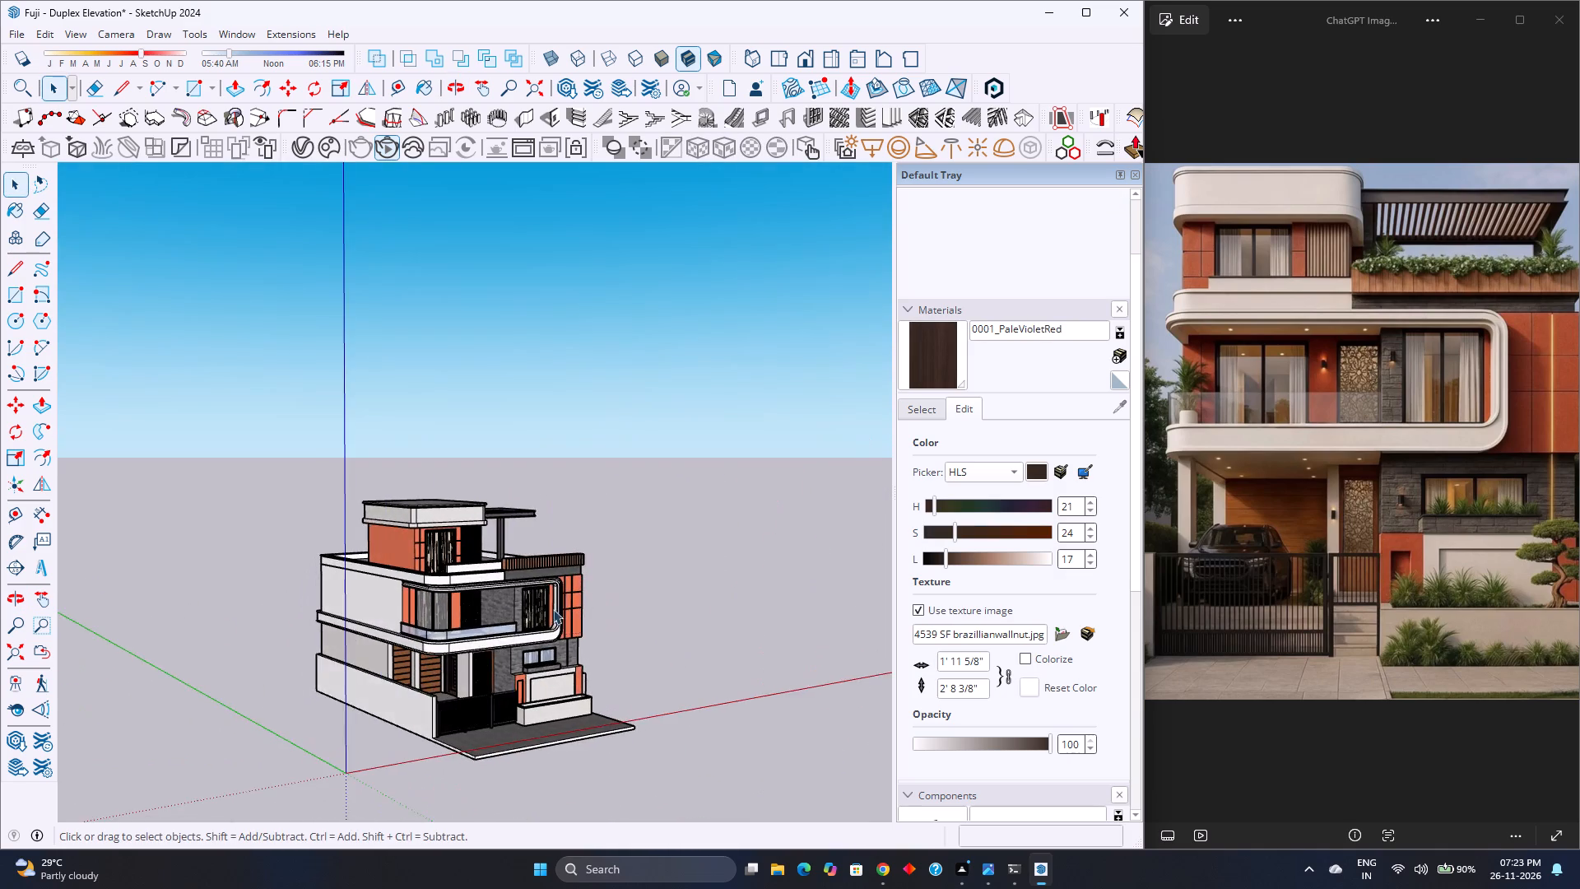
{"action": "scroll", "coordinate": [560, 612], "scroll_direction": "up", "scroll_amount": 9}
{"action": "middle_click_drag", "start_coordinate": [560, 649], "coordinate": [458, 578]}
{"action": "scroll", "coordinate": [458, 578], "scroll_direction": "down", "scroll_amount": 2}
{"action": "scroll", "coordinate": [458, 578], "scroll_direction": "up", "scroll_amount": 1}
{"action": "scroll", "coordinate": [460, 578], "scroll_direction": "down", "scroll_amount": 3}
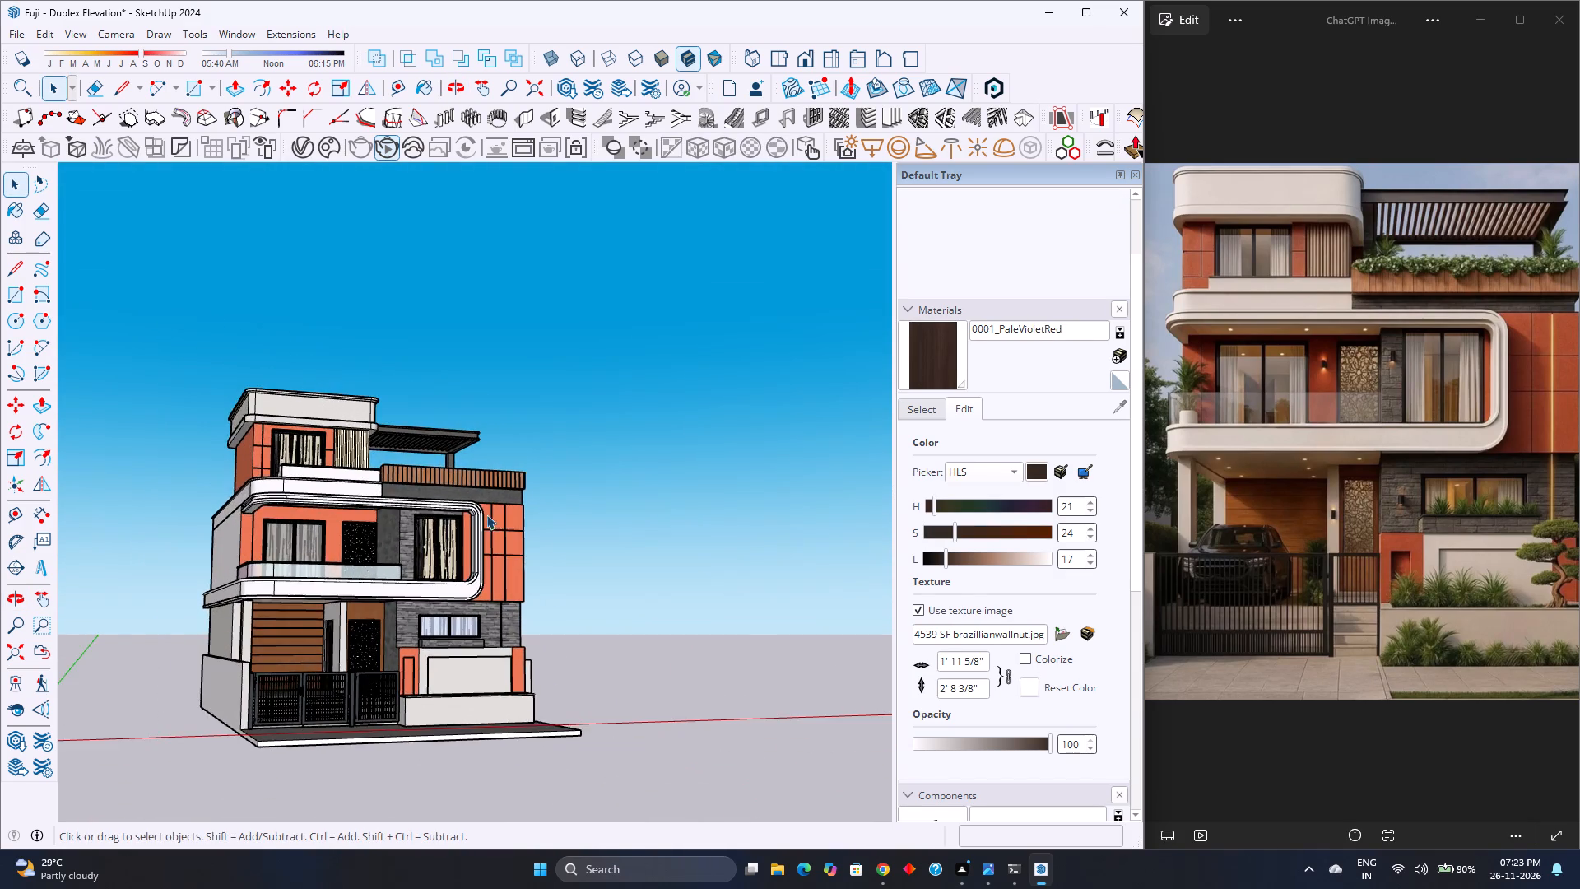
{"action": "scroll", "coordinate": [513, 512], "scroll_direction": "down", "scroll_amount": 6}
{"action": "middle_click_drag", "start_coordinate": [591, 547], "coordinate": [309, 608]}
{"action": "scroll", "coordinate": [446, 542], "scroll_direction": "up", "scroll_amount": 2}
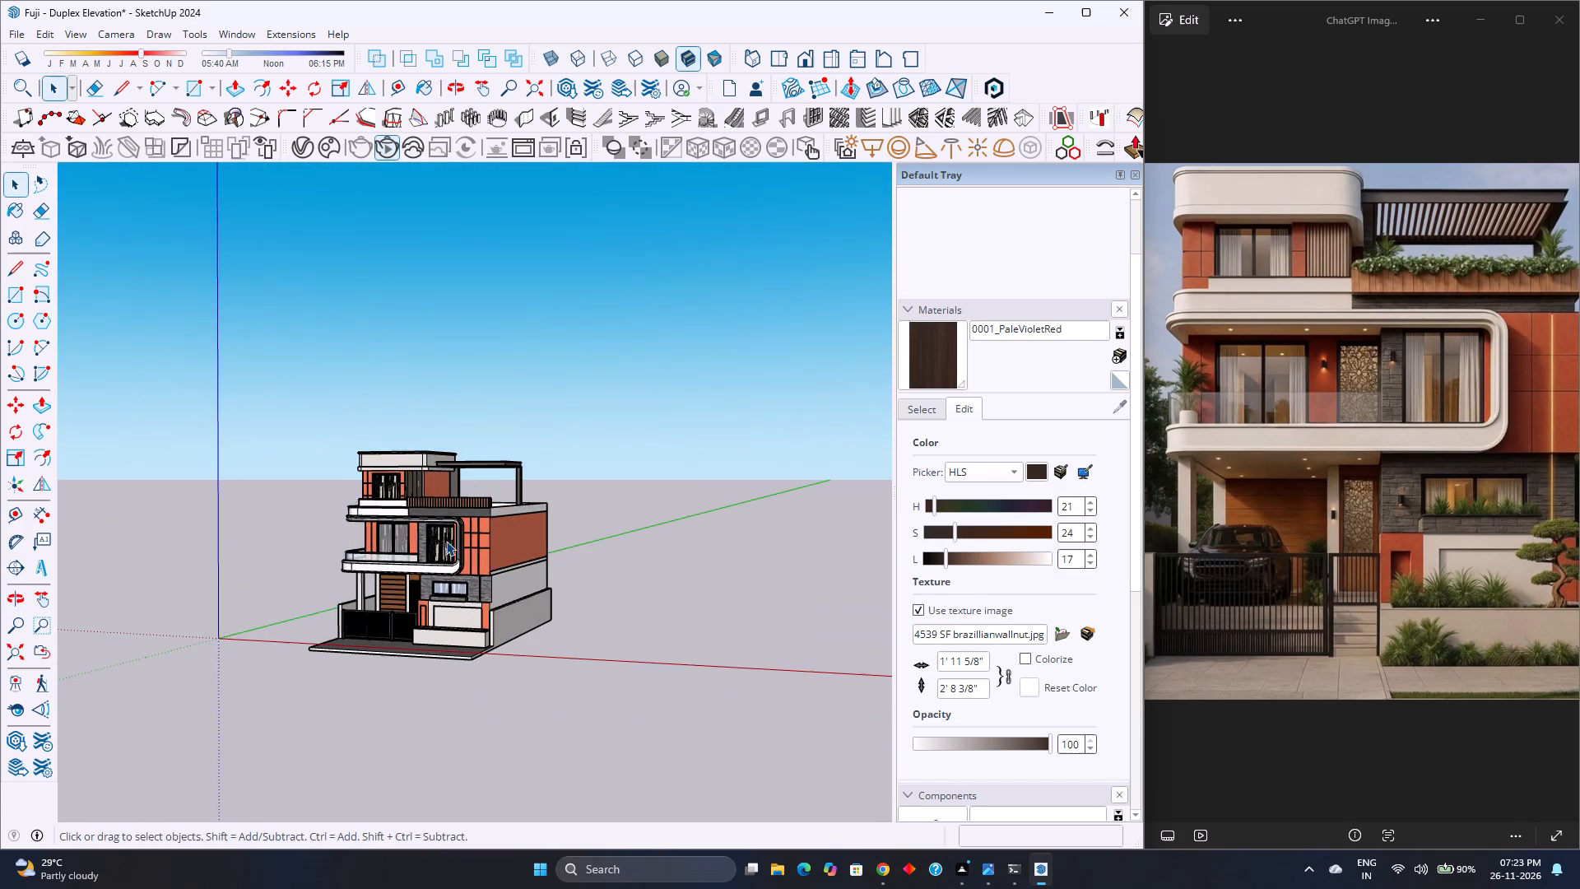
{"action": "scroll", "coordinate": [446, 541], "scroll_direction": "up", "scroll_amount": 6}
{"action": "middle_click_drag", "start_coordinate": [422, 567], "coordinate": [624, 470]}
{"action": "scroll", "coordinate": [537, 446], "scroll_direction": "up", "scroll_amount": 3}
{"action": "scroll", "coordinate": [536, 446], "scroll_direction": "down", "scroll_amount": 4}
Save the duplex elevation model.
{"action": "key", "text": "ctrl+s"}
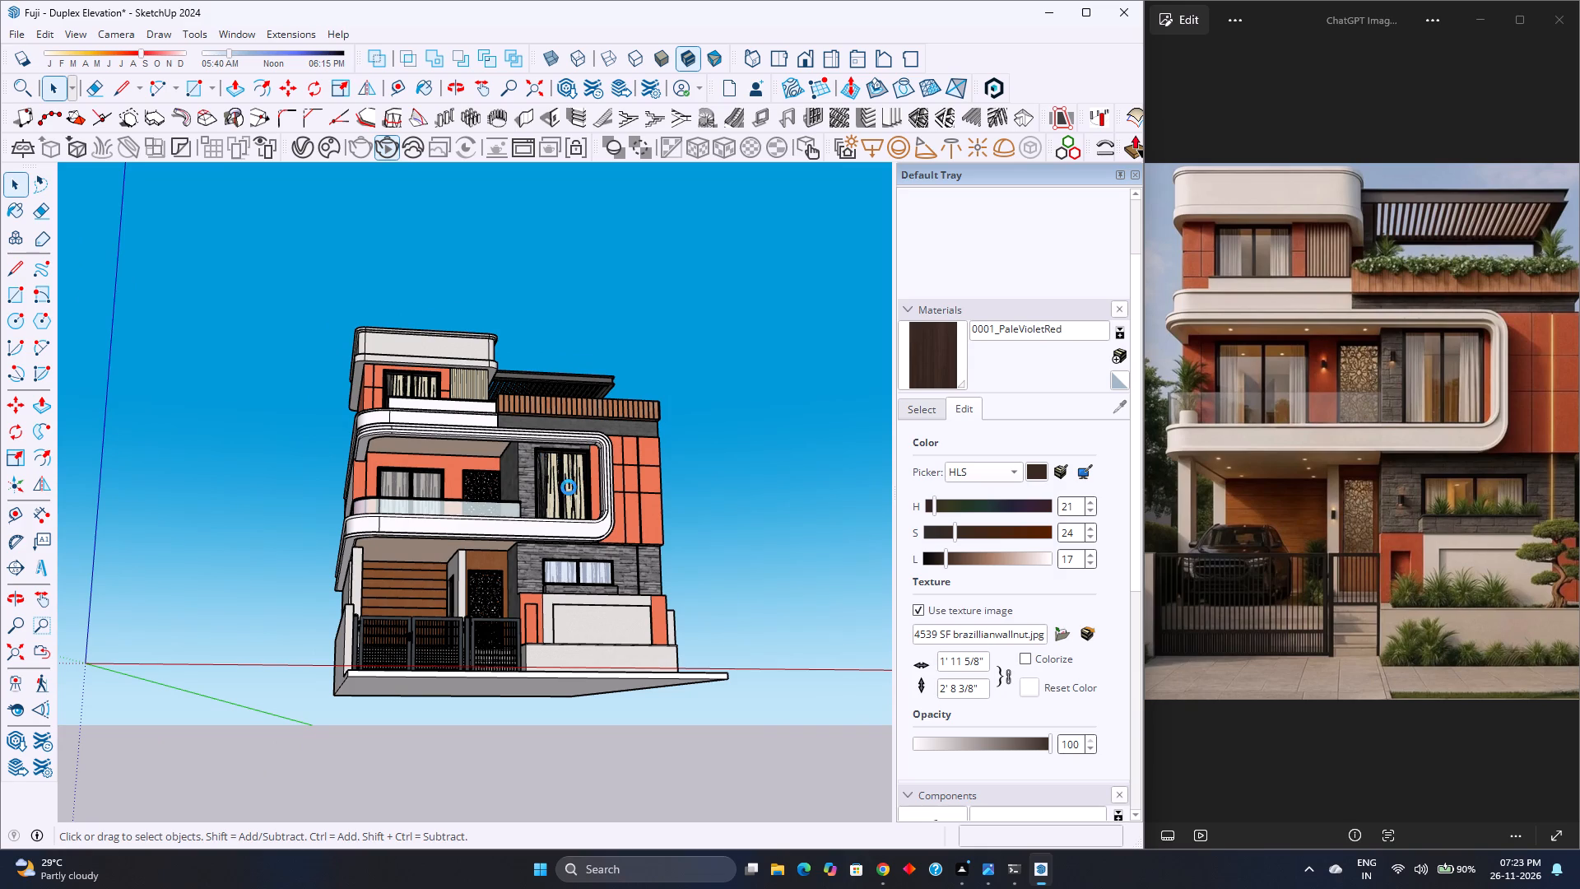
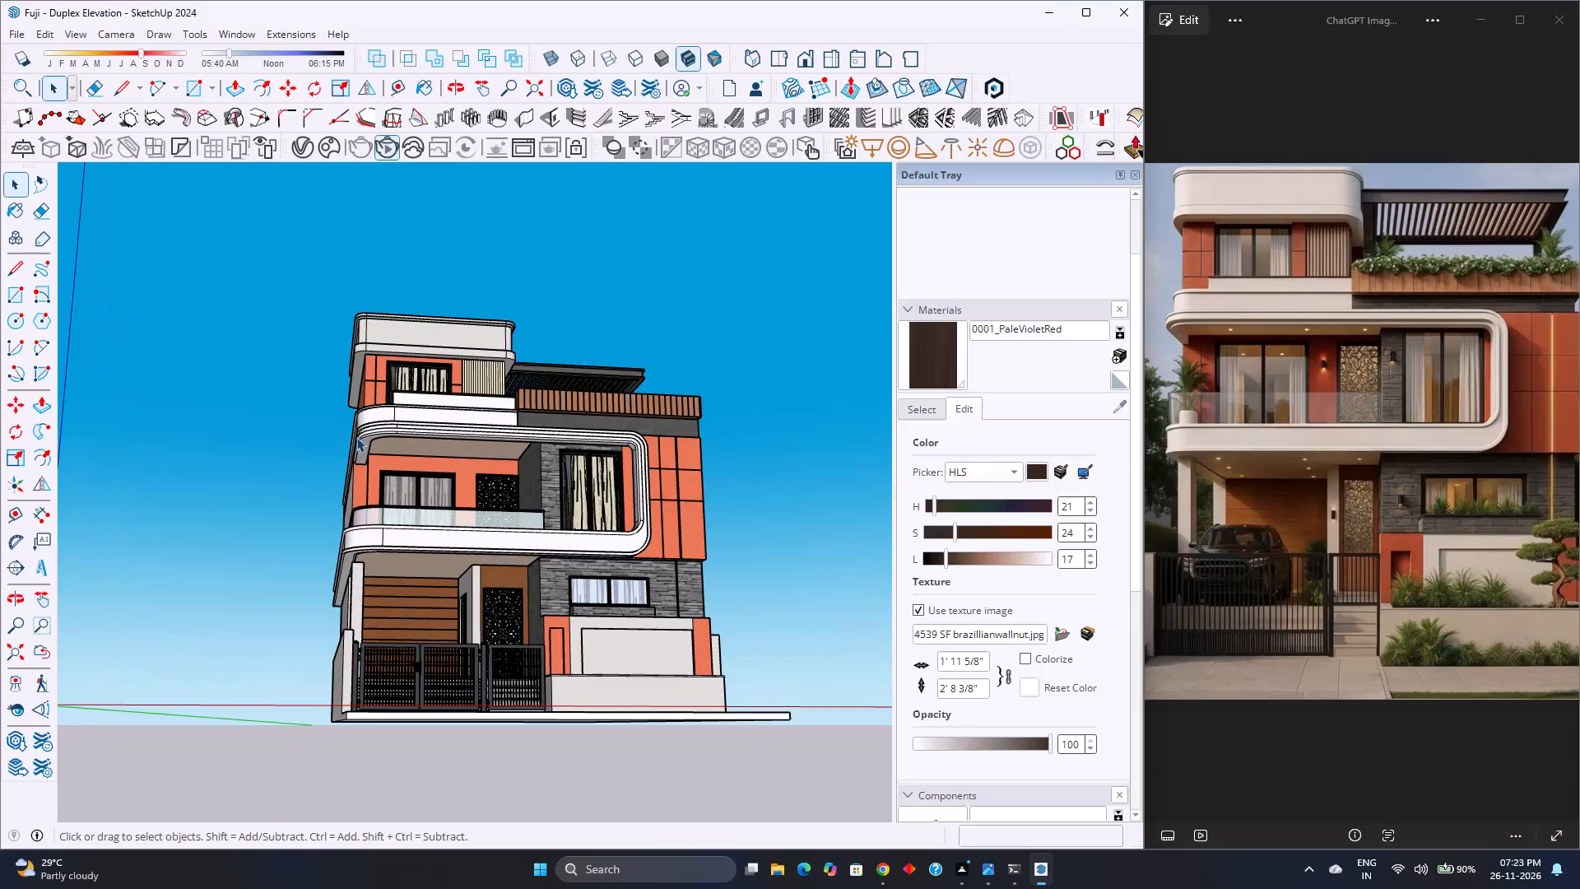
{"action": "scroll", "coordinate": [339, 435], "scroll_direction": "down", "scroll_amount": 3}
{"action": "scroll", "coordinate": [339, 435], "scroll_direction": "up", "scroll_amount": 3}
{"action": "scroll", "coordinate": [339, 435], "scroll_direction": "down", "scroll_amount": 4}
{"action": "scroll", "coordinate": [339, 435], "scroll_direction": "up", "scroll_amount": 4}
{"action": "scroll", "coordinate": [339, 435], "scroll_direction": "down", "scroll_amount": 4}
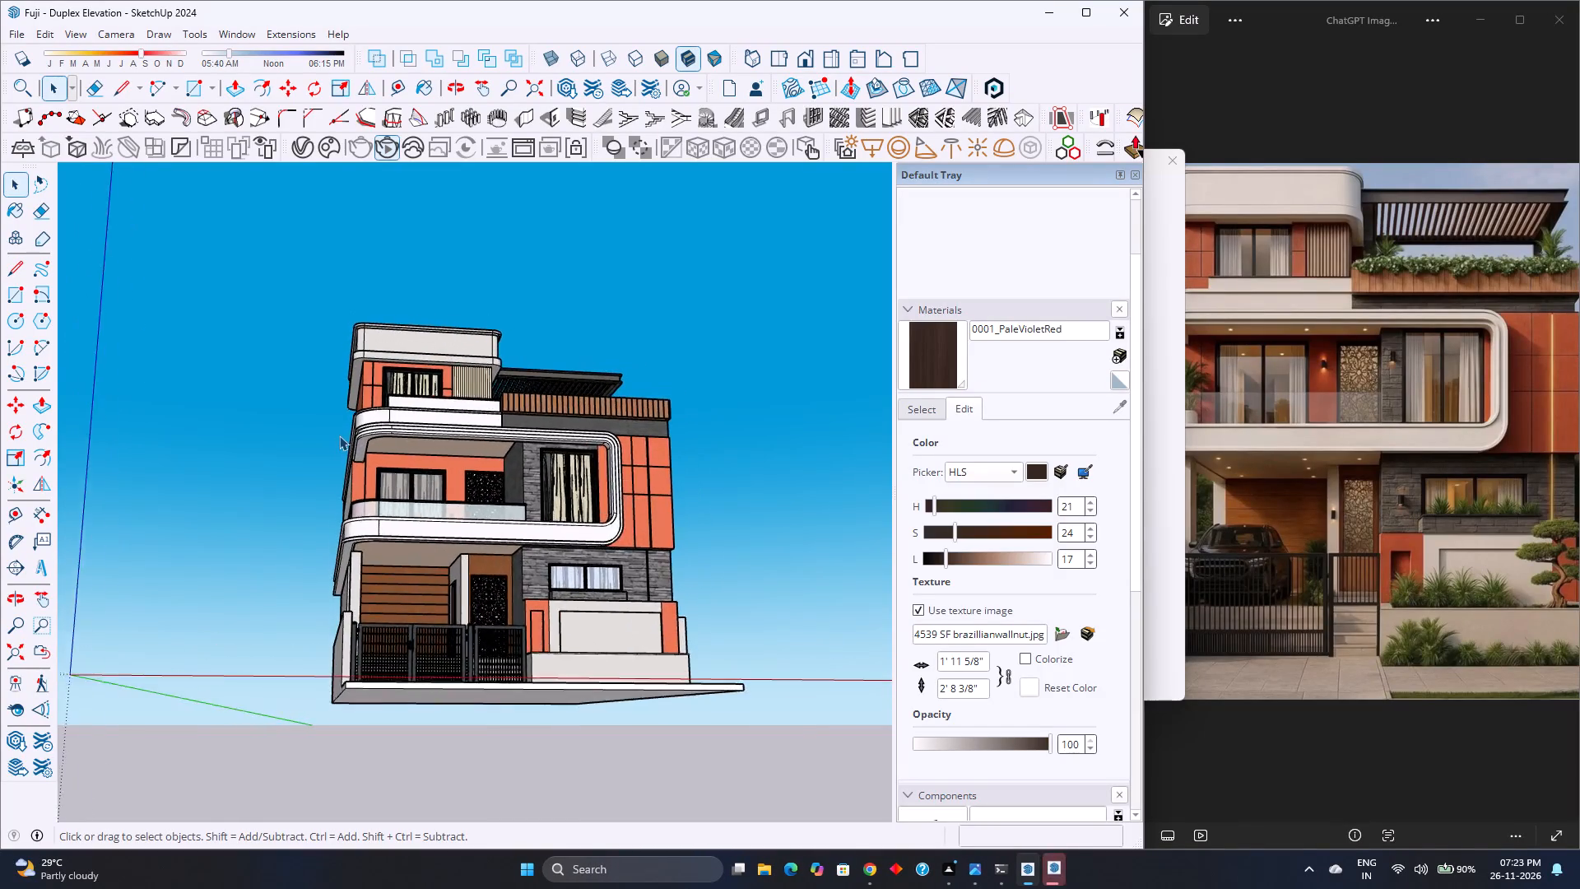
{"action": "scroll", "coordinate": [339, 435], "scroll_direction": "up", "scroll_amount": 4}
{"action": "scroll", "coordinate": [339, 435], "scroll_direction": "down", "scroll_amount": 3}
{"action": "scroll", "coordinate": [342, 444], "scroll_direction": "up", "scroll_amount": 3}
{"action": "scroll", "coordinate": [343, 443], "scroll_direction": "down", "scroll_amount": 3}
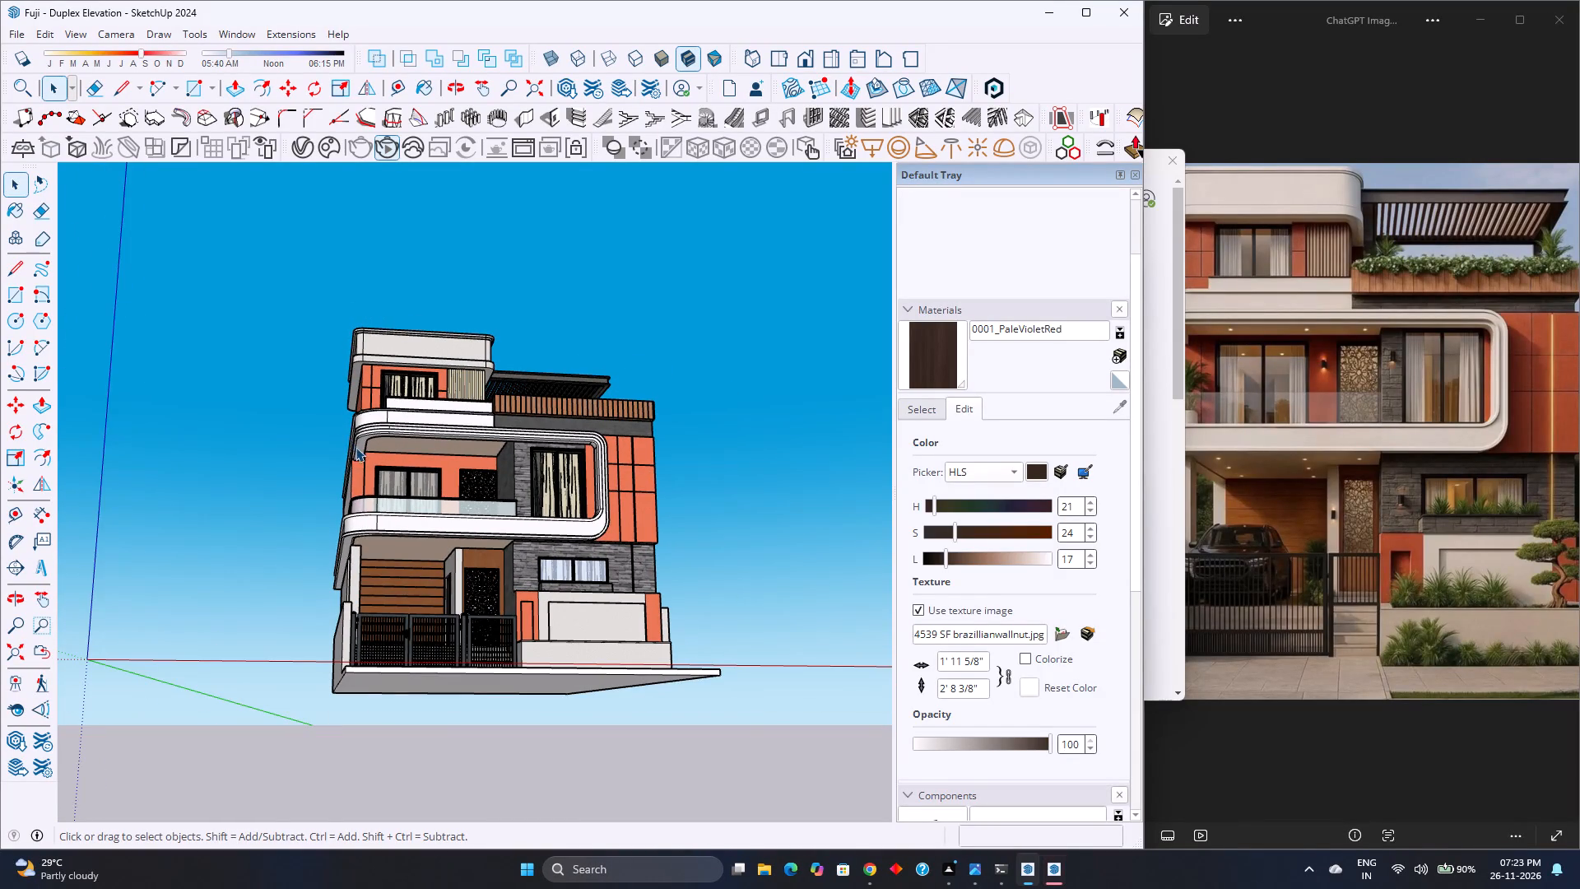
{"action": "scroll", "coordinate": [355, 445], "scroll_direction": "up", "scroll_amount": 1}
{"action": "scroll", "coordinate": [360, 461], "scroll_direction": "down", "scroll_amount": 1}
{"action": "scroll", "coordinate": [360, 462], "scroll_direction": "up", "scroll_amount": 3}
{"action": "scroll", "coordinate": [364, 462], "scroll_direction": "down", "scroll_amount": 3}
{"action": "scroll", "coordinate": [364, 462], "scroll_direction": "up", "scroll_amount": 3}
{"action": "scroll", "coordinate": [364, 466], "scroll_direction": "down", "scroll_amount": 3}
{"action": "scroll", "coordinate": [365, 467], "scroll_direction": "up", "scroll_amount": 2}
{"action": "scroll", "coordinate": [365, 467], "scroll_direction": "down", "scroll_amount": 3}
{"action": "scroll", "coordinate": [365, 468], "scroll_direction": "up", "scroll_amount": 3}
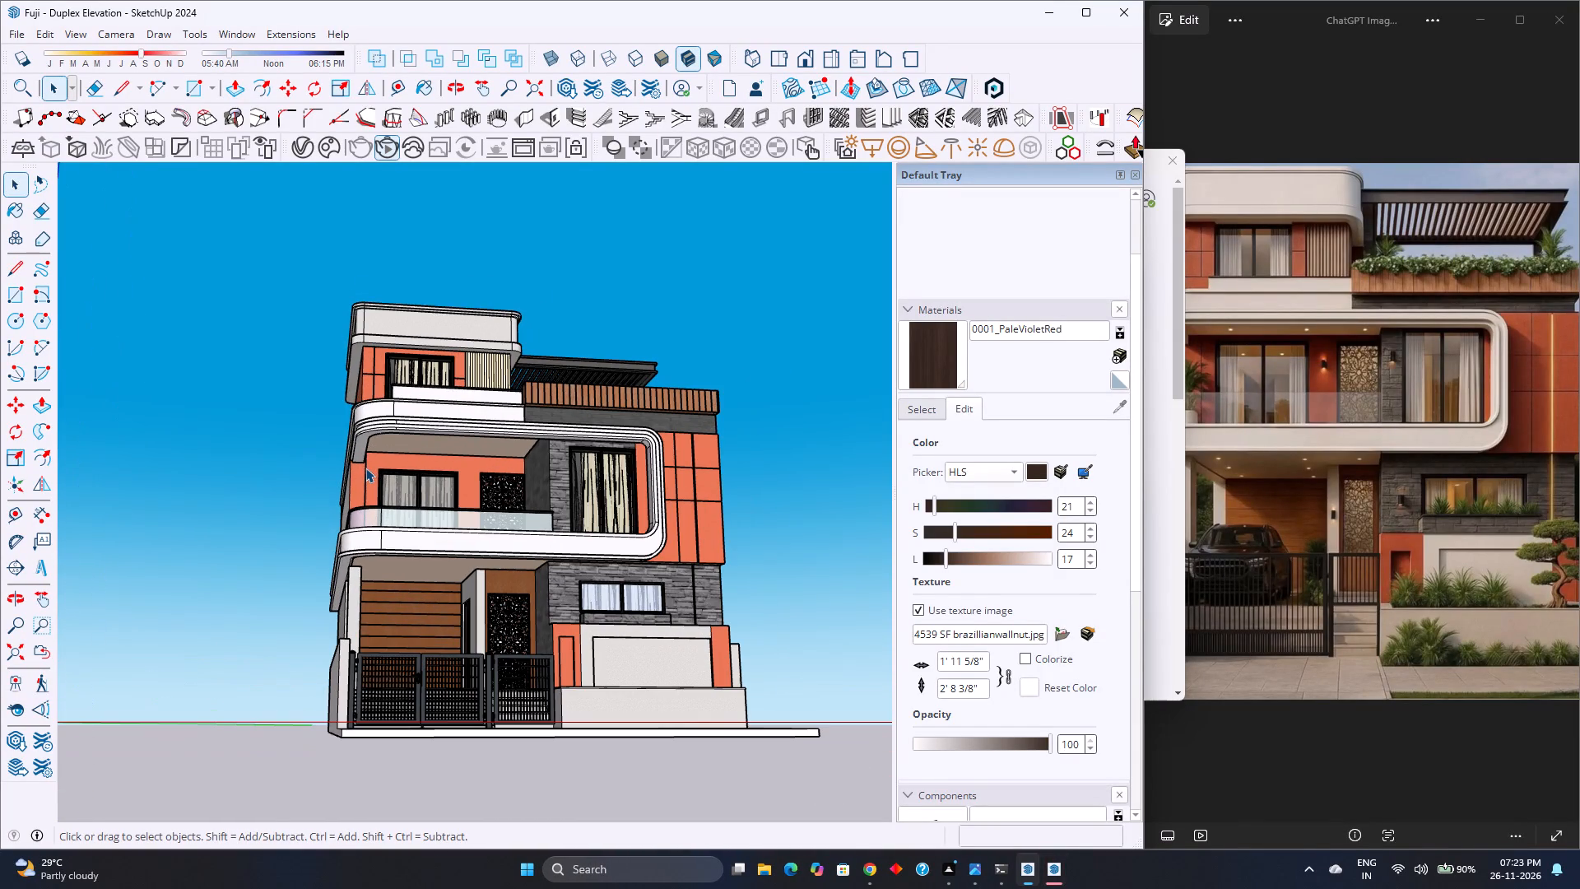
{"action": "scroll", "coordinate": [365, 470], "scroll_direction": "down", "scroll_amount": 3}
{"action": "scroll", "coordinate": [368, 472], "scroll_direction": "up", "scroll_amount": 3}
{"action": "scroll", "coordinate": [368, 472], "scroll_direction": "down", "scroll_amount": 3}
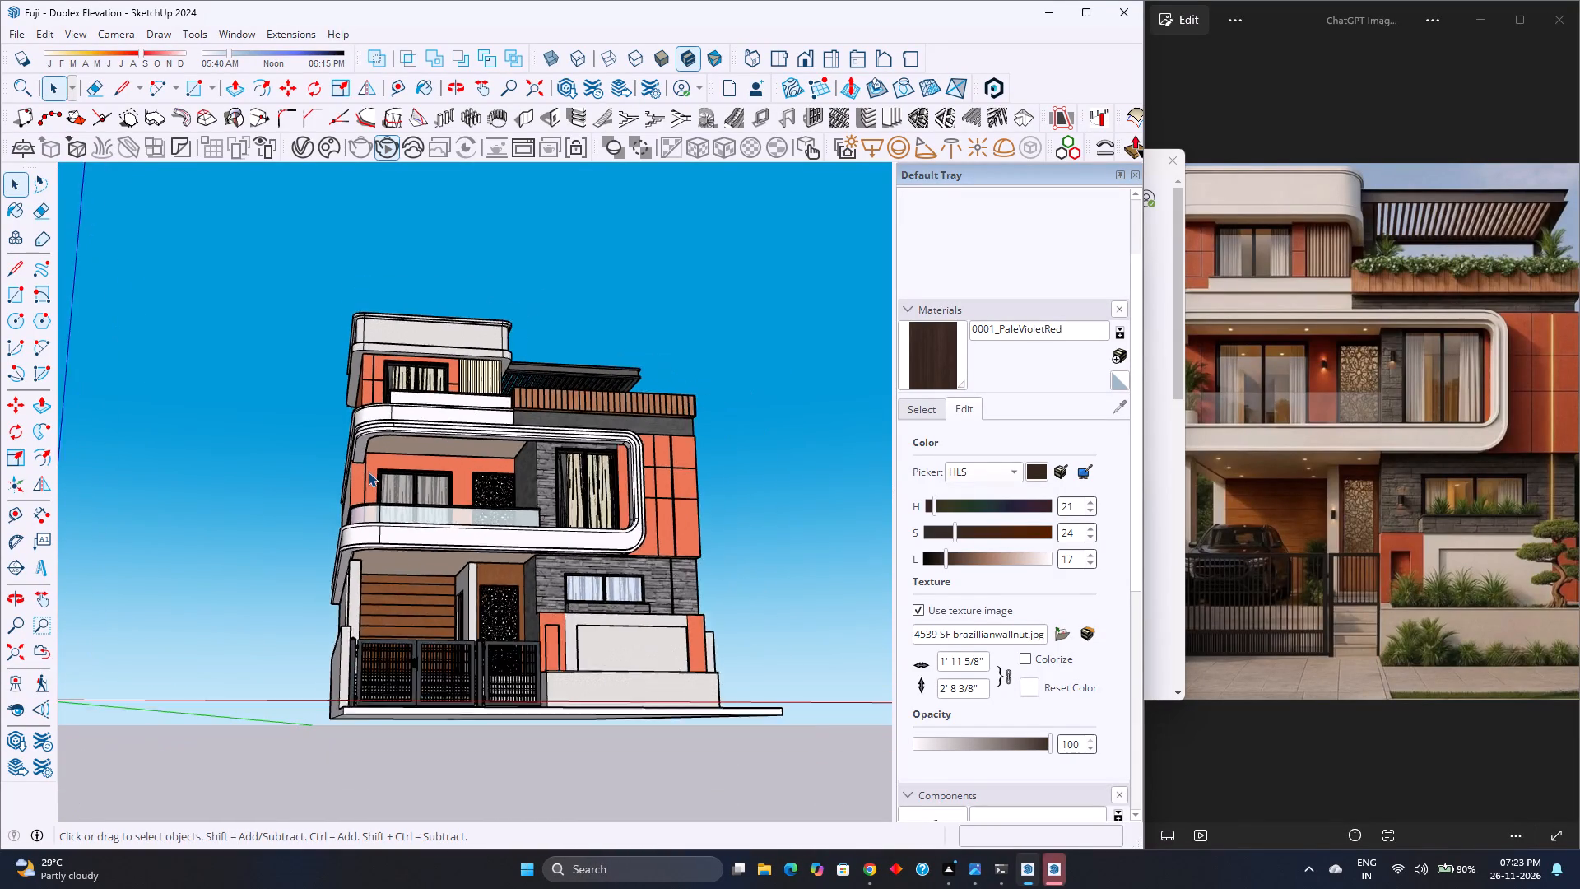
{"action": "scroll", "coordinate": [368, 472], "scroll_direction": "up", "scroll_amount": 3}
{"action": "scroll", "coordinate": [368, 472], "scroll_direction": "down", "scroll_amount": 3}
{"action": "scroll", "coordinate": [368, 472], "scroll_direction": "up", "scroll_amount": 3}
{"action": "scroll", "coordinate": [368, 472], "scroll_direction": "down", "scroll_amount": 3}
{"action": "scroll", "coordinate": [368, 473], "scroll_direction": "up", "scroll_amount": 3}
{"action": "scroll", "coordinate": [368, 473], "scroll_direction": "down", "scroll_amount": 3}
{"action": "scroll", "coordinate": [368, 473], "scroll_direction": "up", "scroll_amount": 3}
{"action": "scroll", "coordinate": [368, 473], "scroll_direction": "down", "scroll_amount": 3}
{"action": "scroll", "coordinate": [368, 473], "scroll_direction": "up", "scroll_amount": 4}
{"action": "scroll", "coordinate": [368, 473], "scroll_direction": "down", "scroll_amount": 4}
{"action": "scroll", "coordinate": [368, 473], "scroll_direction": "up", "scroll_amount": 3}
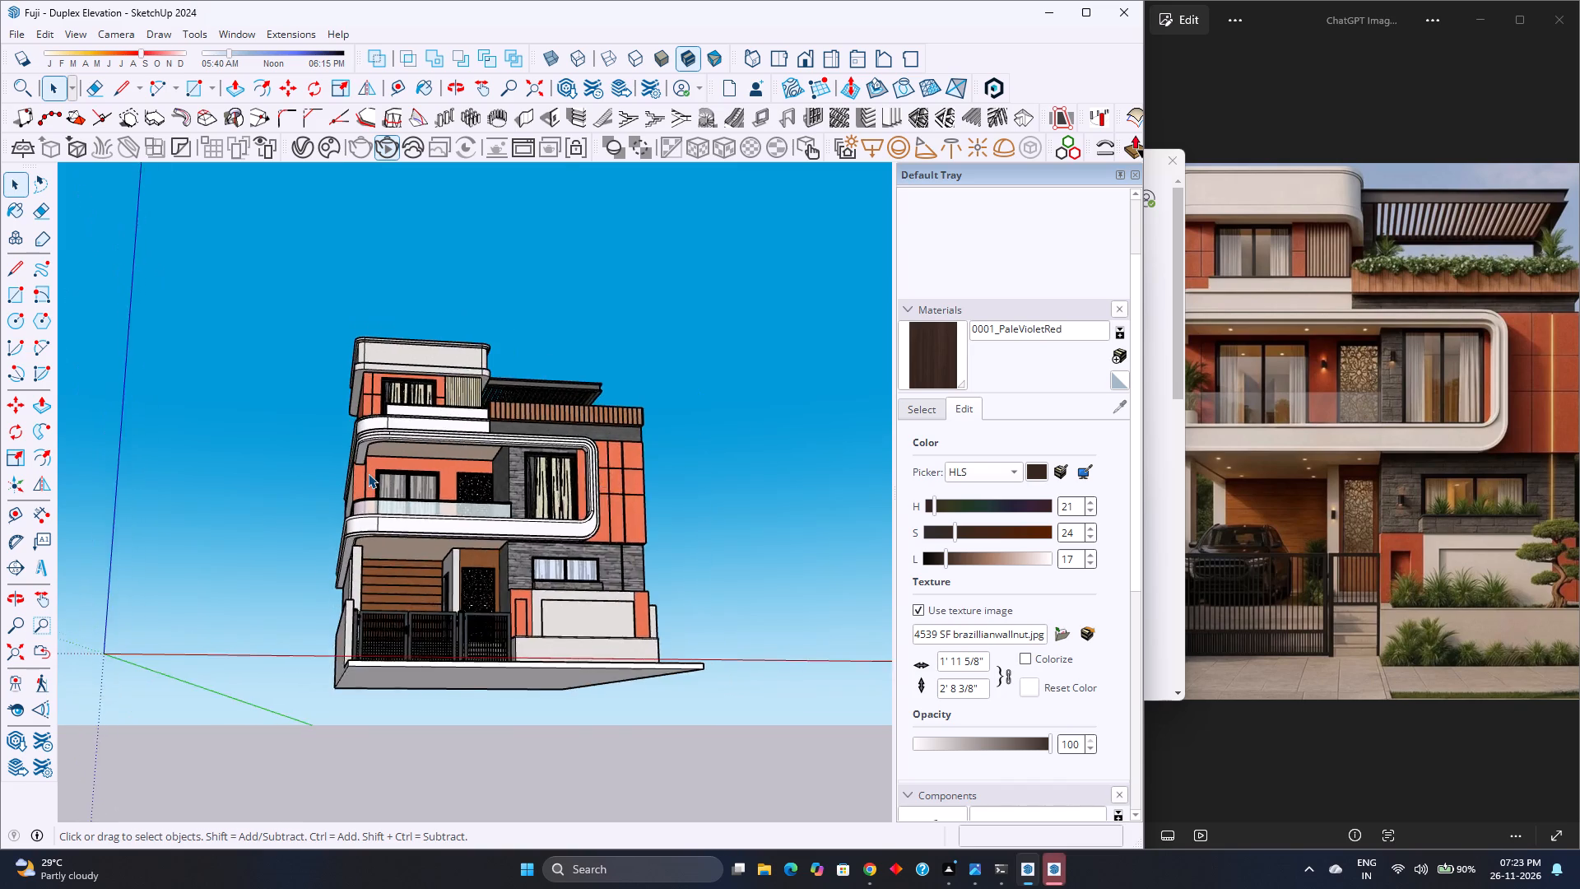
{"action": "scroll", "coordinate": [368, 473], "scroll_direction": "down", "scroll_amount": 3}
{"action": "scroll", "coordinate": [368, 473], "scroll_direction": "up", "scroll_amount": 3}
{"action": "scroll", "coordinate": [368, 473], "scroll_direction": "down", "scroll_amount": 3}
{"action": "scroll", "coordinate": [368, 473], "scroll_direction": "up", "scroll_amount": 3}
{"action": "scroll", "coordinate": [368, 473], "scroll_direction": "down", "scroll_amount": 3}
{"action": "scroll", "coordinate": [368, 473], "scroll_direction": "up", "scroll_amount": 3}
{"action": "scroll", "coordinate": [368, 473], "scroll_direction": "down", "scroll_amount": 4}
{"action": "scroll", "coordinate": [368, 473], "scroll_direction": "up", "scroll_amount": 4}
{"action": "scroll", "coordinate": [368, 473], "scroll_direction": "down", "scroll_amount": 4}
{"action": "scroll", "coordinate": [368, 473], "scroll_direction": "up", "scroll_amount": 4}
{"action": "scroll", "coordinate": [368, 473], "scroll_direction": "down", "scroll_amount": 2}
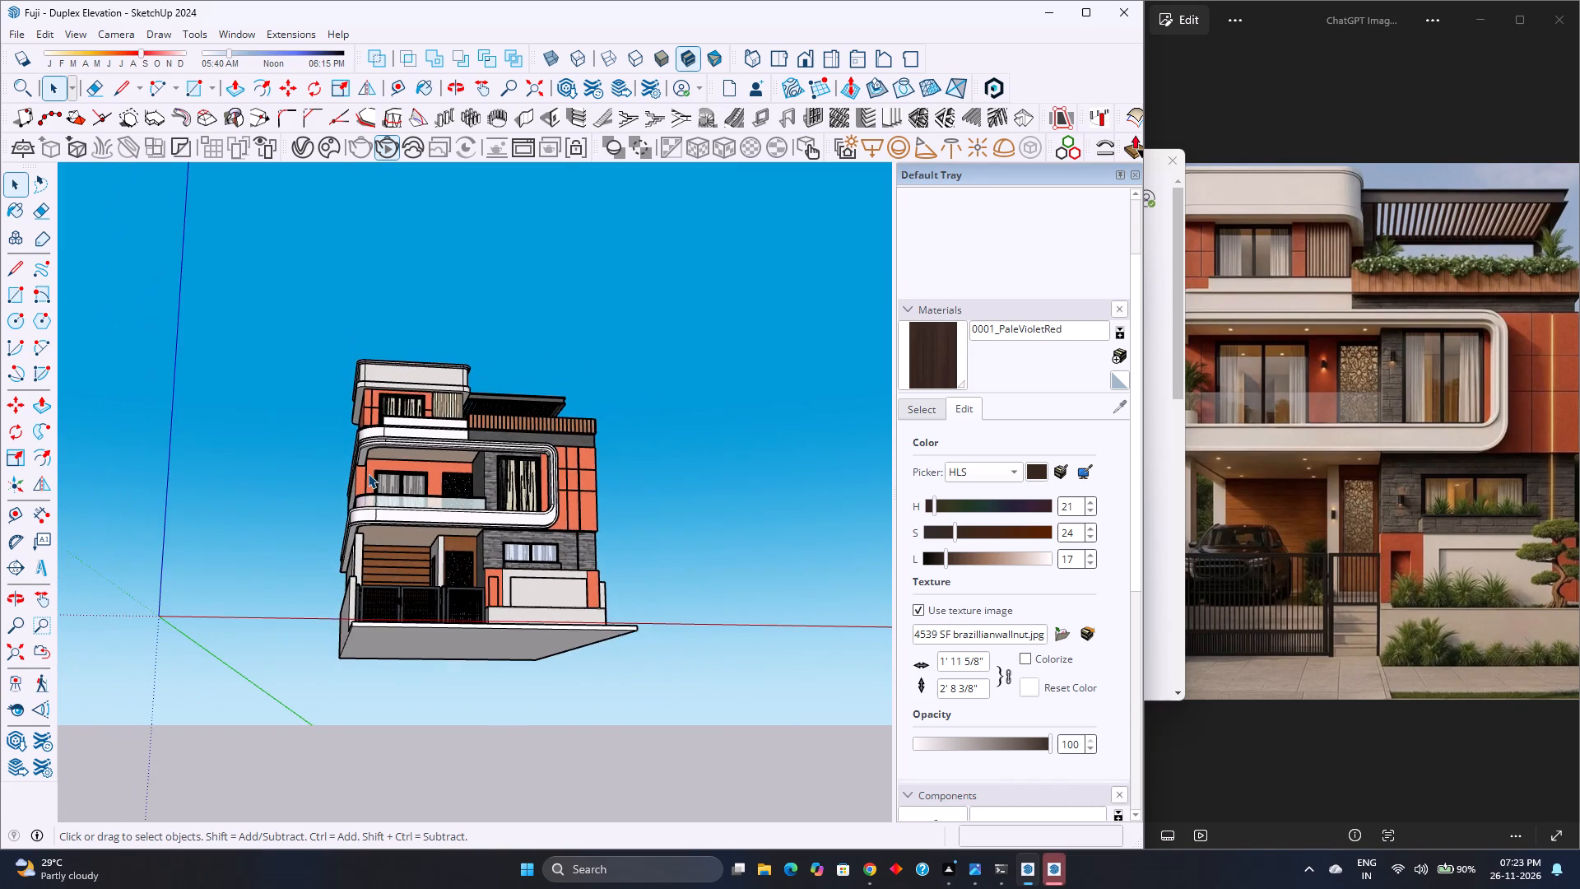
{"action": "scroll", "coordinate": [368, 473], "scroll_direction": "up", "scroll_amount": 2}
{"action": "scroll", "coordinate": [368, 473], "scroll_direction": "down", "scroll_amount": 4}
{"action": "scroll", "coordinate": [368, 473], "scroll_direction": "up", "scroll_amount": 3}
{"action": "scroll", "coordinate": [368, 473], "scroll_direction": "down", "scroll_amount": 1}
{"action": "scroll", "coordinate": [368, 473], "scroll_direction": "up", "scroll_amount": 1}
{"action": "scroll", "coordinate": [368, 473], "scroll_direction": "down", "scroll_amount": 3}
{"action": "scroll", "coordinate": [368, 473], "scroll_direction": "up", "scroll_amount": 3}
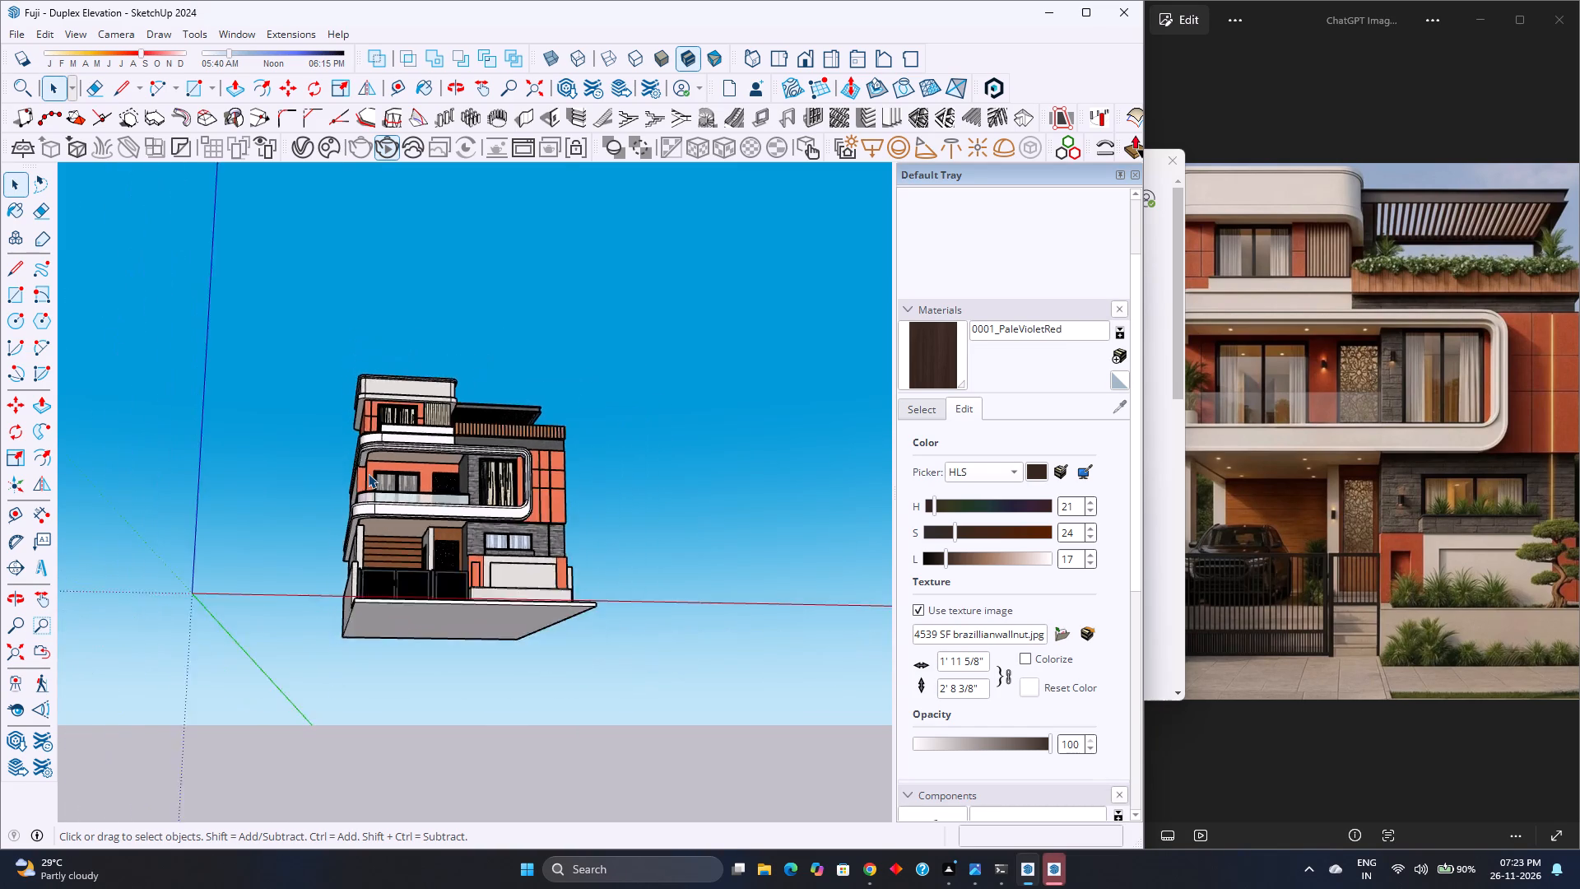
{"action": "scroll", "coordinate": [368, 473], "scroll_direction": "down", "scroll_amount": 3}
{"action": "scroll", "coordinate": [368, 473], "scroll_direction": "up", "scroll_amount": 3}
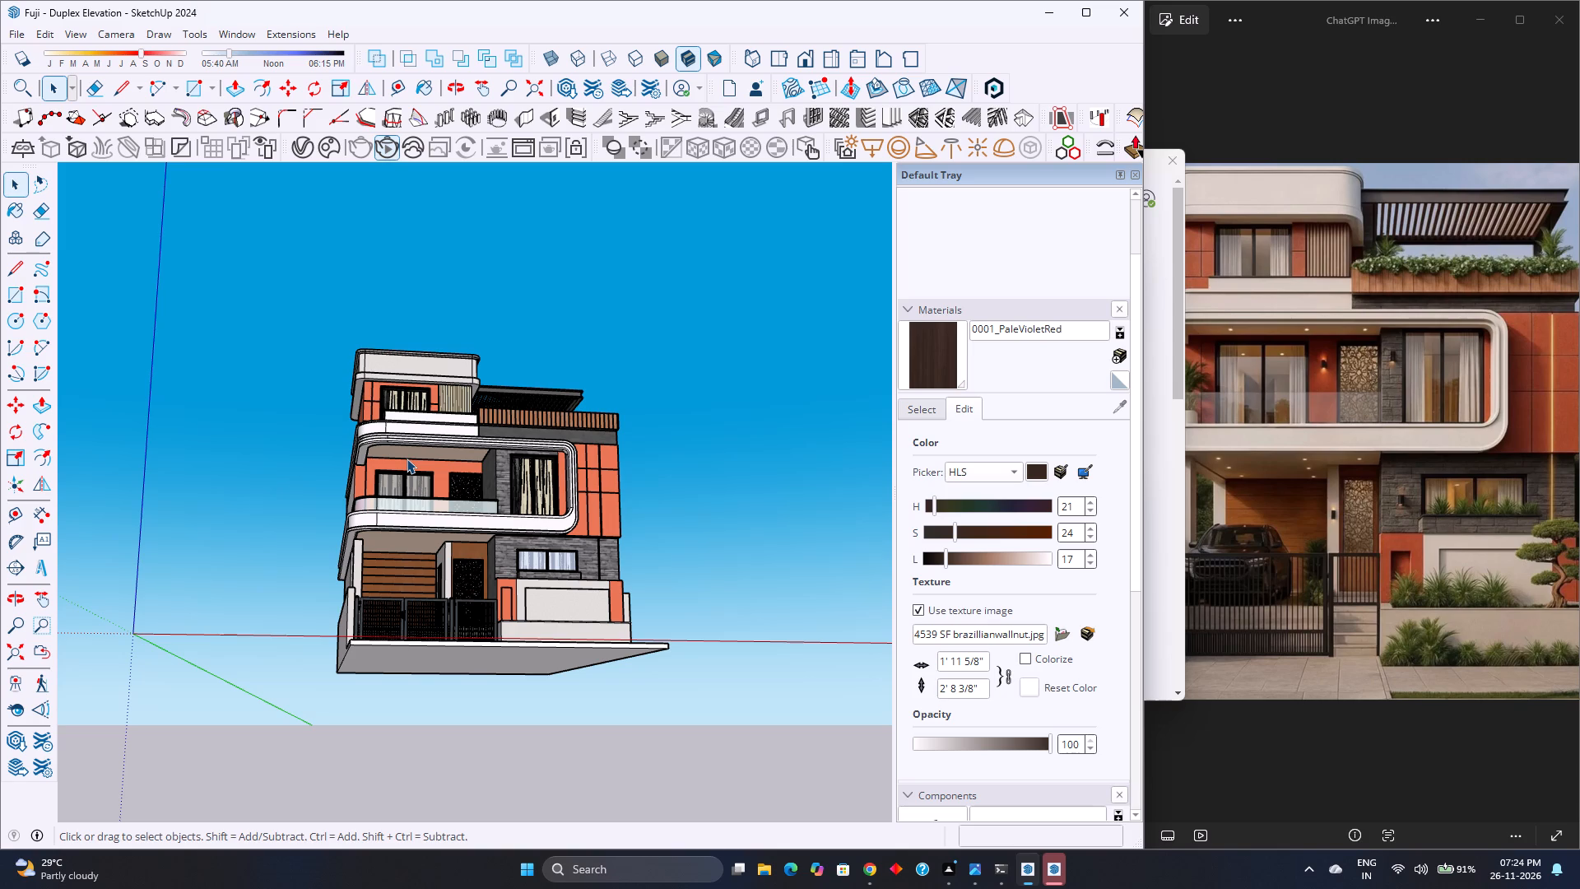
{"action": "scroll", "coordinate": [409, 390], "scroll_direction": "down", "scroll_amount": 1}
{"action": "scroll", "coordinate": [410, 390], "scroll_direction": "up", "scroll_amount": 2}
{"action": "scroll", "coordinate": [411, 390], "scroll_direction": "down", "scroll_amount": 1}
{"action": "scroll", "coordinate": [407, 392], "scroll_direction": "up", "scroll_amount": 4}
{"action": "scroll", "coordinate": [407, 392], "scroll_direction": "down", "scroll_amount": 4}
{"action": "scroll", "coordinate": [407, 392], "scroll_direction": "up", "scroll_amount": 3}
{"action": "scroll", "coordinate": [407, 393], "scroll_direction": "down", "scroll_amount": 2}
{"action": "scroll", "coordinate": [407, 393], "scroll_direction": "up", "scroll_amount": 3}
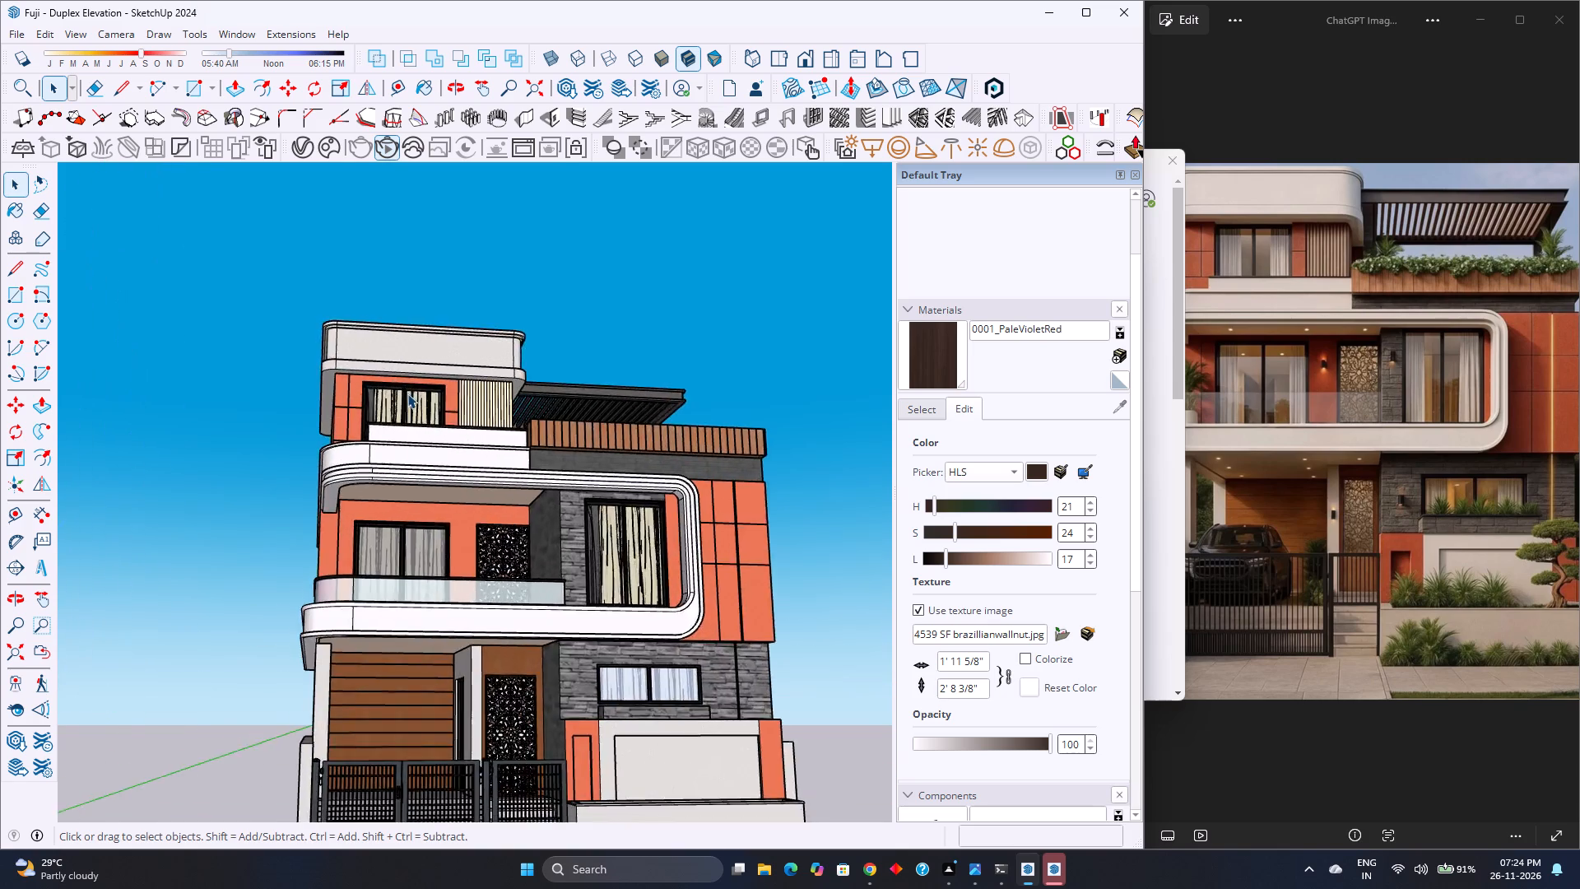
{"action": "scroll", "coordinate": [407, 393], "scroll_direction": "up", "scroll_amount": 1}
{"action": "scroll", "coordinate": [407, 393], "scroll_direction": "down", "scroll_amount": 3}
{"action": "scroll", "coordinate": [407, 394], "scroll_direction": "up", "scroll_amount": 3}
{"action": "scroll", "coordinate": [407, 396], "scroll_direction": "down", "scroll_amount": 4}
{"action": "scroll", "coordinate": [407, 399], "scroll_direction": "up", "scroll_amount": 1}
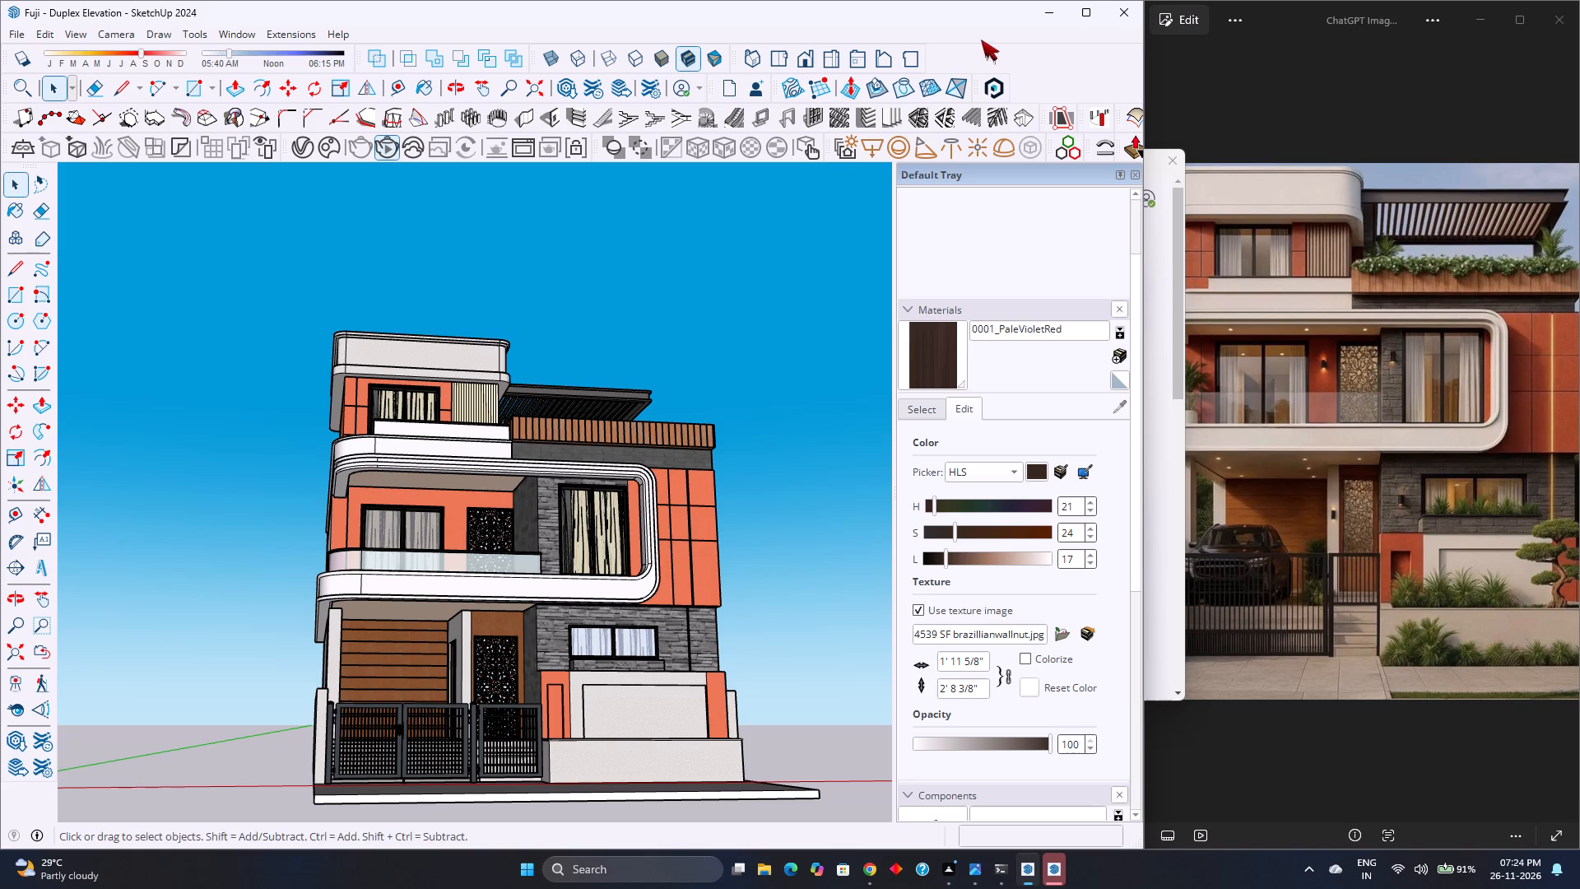
Switch to the standard front view and fit the entire house in the view.
{"action": "left_click", "coordinate": [12, 648]}
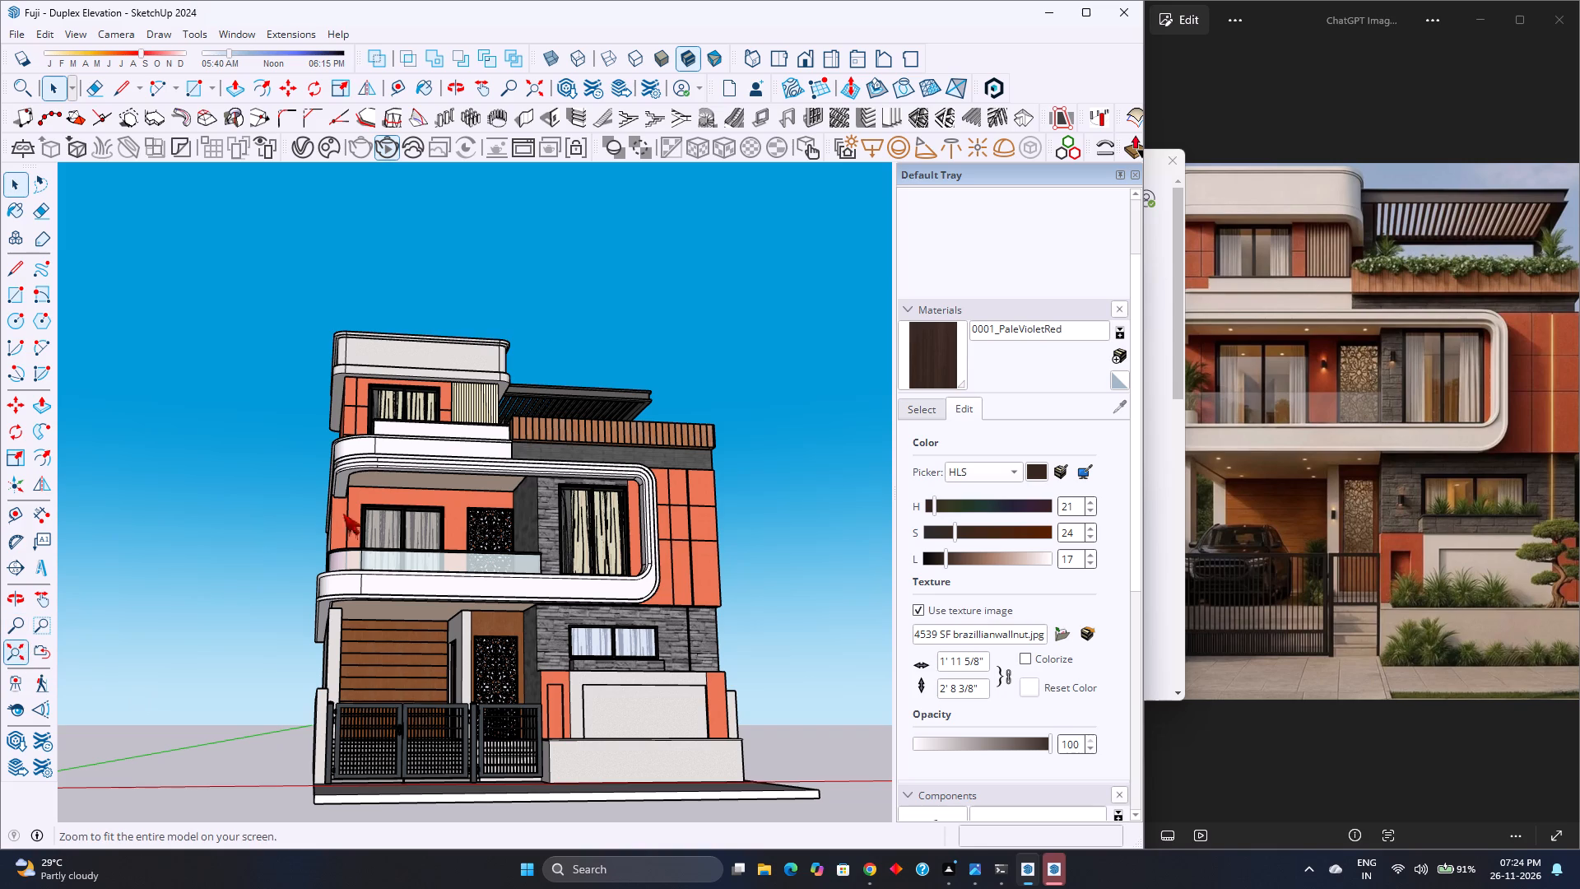
{"action": "scroll", "coordinate": [658, 435], "scroll_direction": "down", "scroll_amount": 4}
{"action": "scroll", "coordinate": [658, 435], "scroll_direction": "up", "scroll_amount": 4}
{"action": "scroll", "coordinate": [658, 435], "scroll_direction": "down", "scroll_amount": 3}
{"action": "scroll", "coordinate": [658, 435], "scroll_direction": "up", "scroll_amount": 1}
{"action": "scroll", "coordinate": [658, 435], "scroll_direction": "down", "scroll_amount": 3}
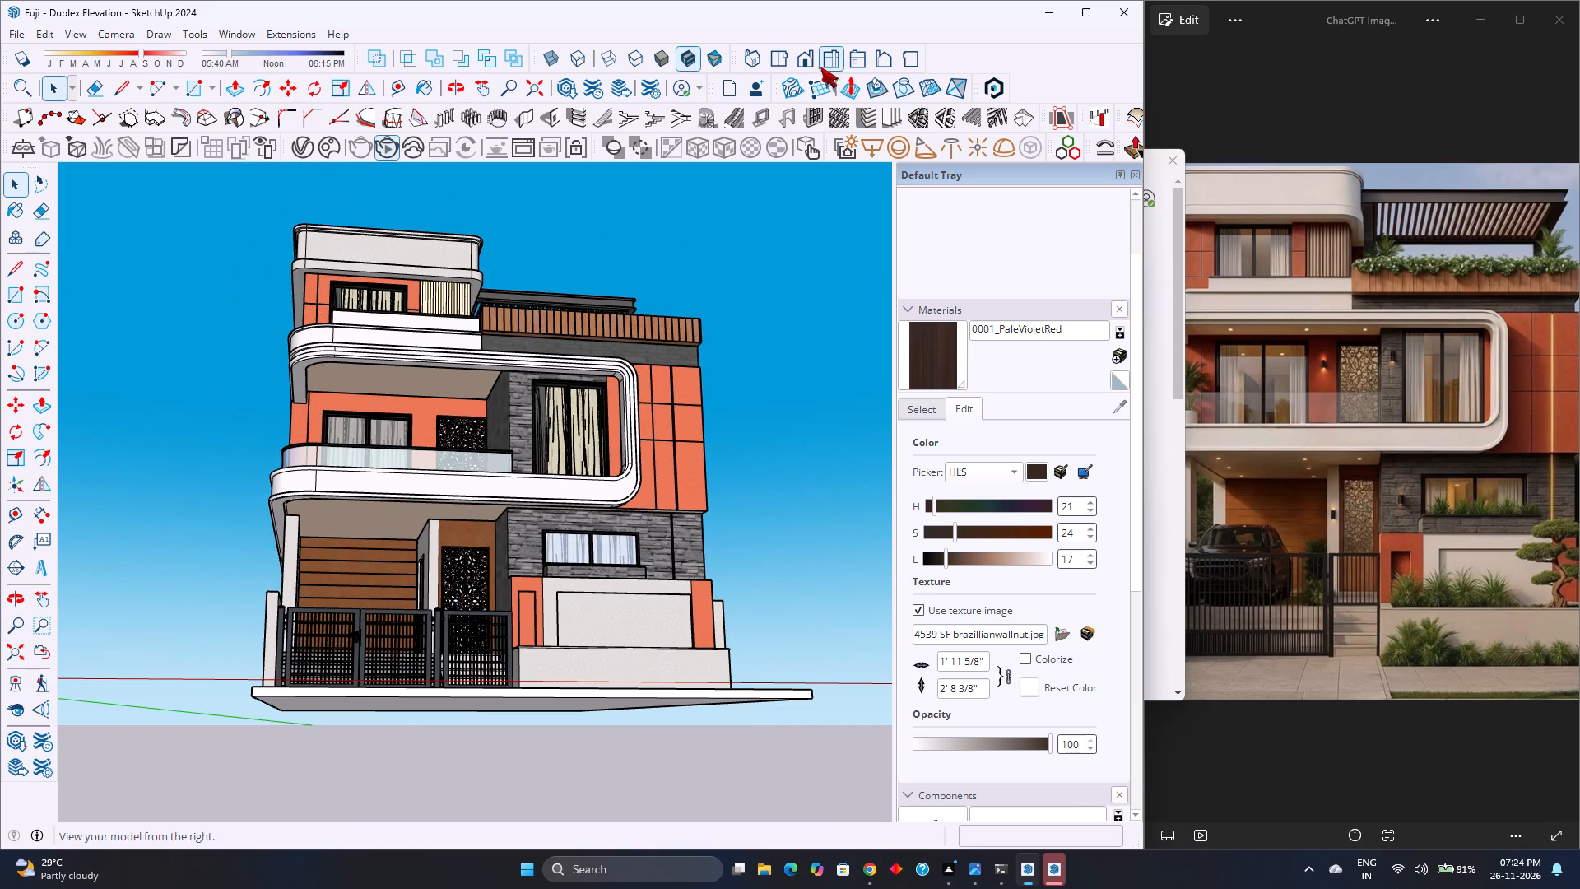
{"action": "left_click", "coordinate": [814, 62]}
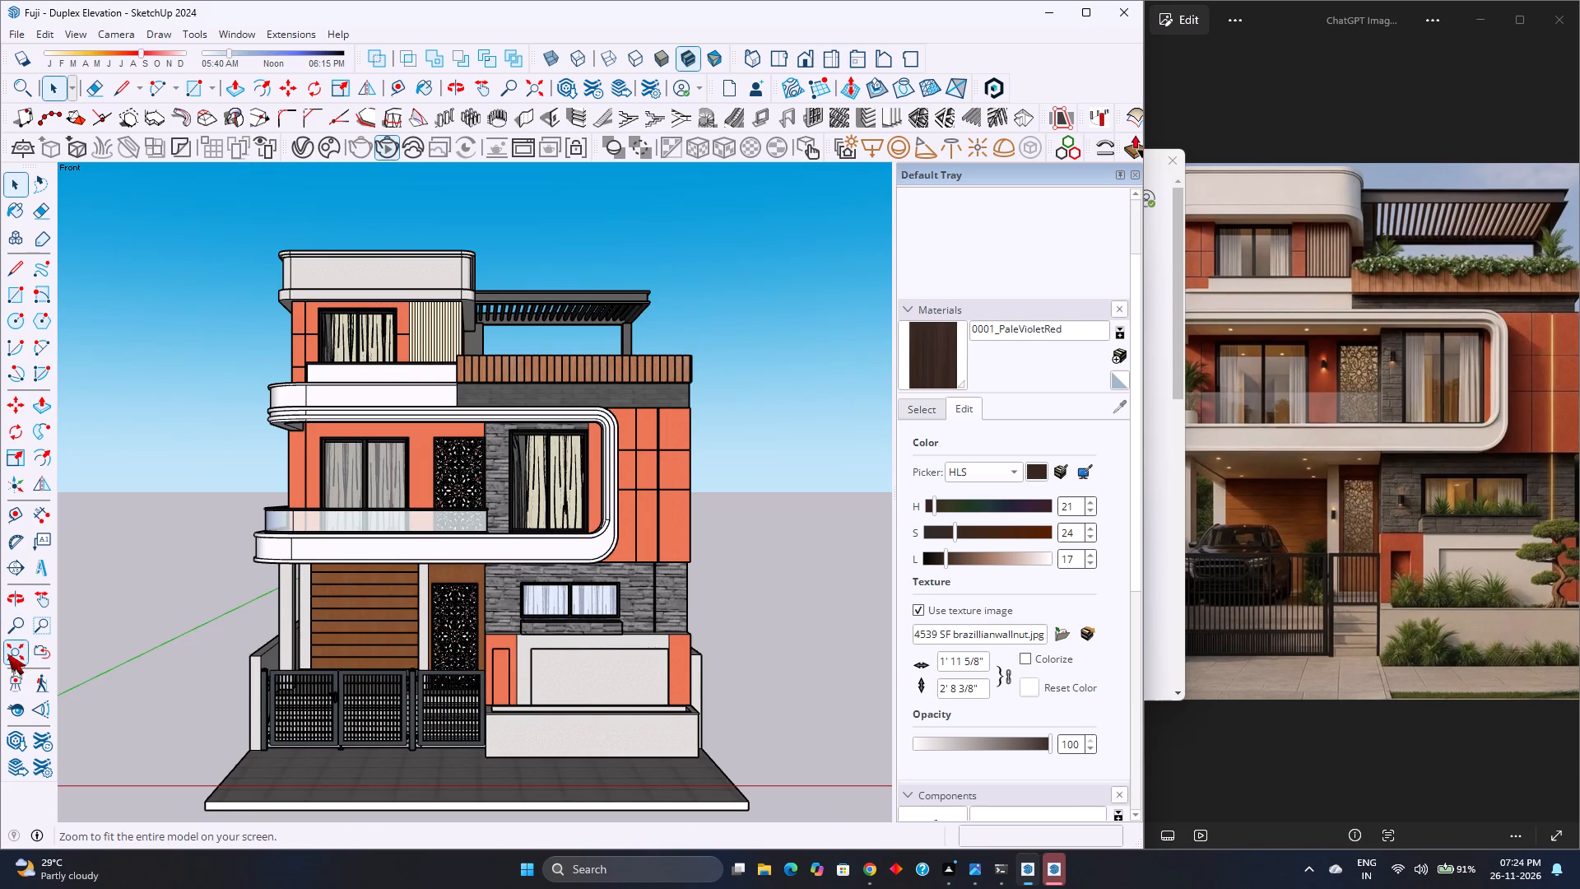
{"action": "left_click", "coordinate": [7, 654]}
{"action": "scroll", "coordinate": [502, 513], "scroll_direction": "down", "scroll_amount": 3}
{"action": "scroll", "coordinate": [502, 513], "scroll_direction": "up", "scroll_amount": 3}
{"action": "scroll", "coordinate": [502, 513], "scroll_direction": "down", "scroll_amount": 3}
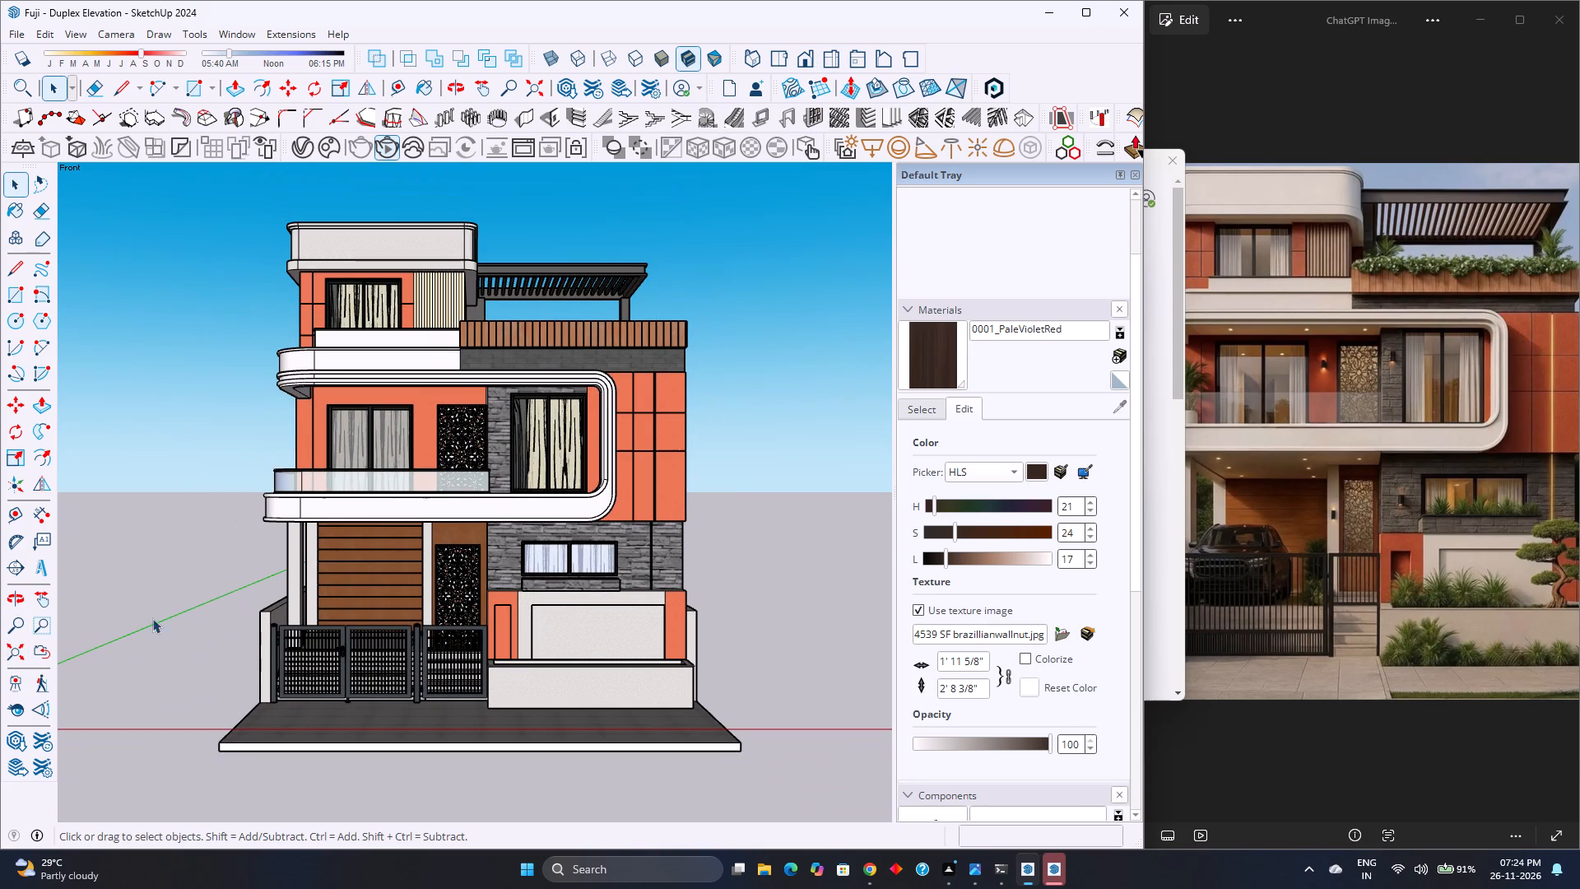
{"action": "left_click", "coordinate": [16, 645]}
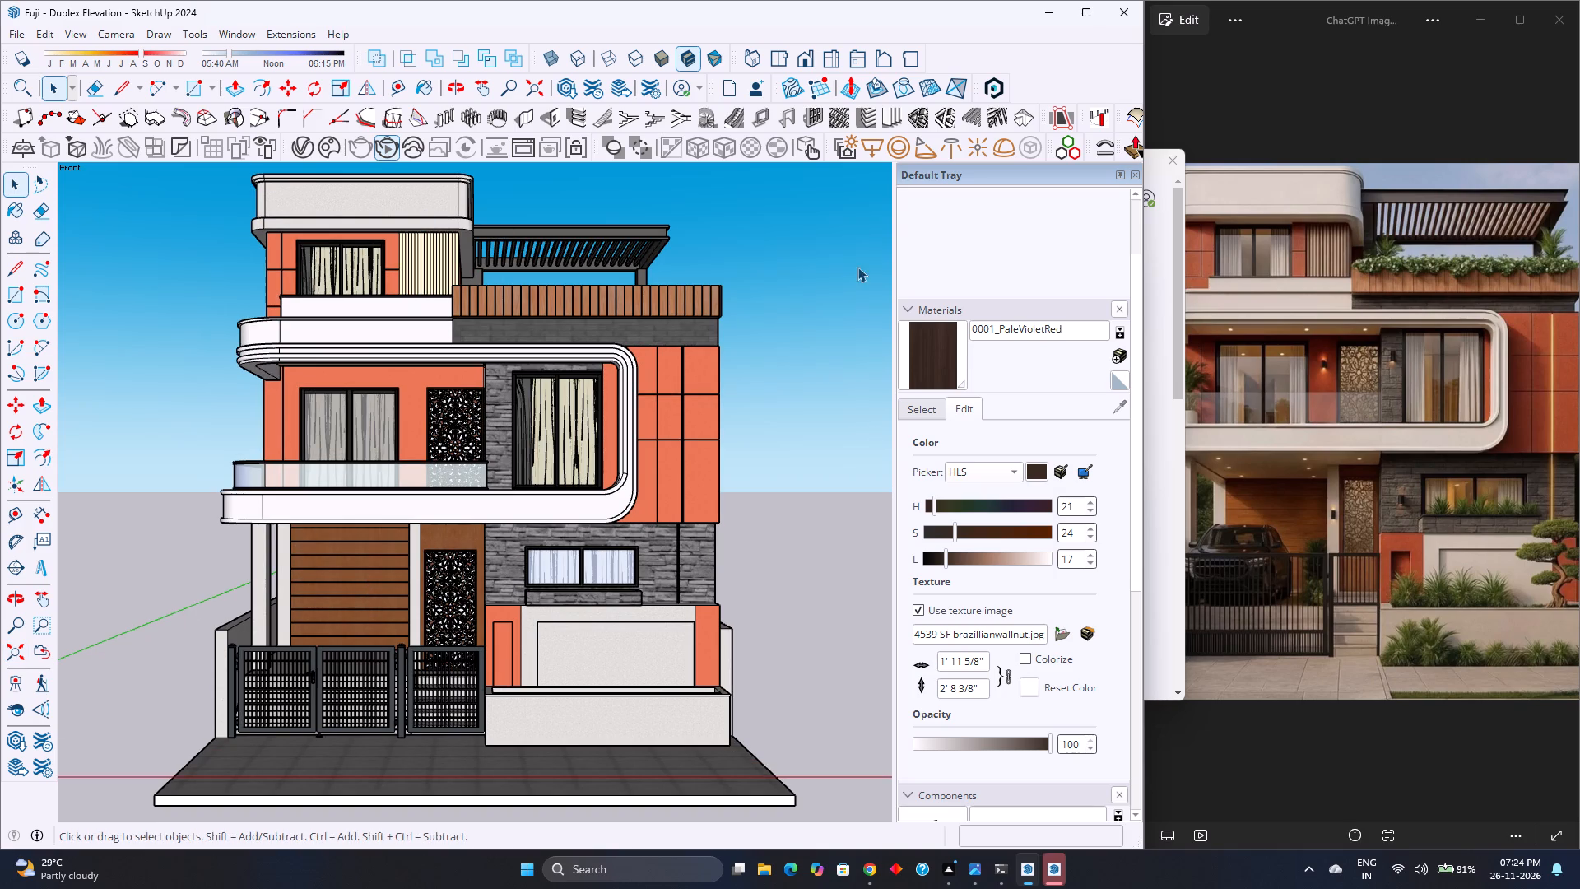
{"action": "scroll", "coordinate": [653, 347], "scroll_direction": "down", "scroll_amount": 3}
{"action": "scroll", "coordinate": [653, 347], "scroll_direction": "up", "scroll_amount": 2}
{"action": "scroll", "coordinate": [653, 347], "scroll_direction": "down", "scroll_amount": 3}
{"action": "scroll", "coordinate": [653, 347], "scroll_direction": "up", "scroll_amount": 2}
{"action": "scroll", "coordinate": [653, 347], "scroll_direction": "down", "scroll_amount": 2}
{"action": "scroll", "coordinate": [653, 347], "scroll_direction": "up", "scroll_amount": 4}
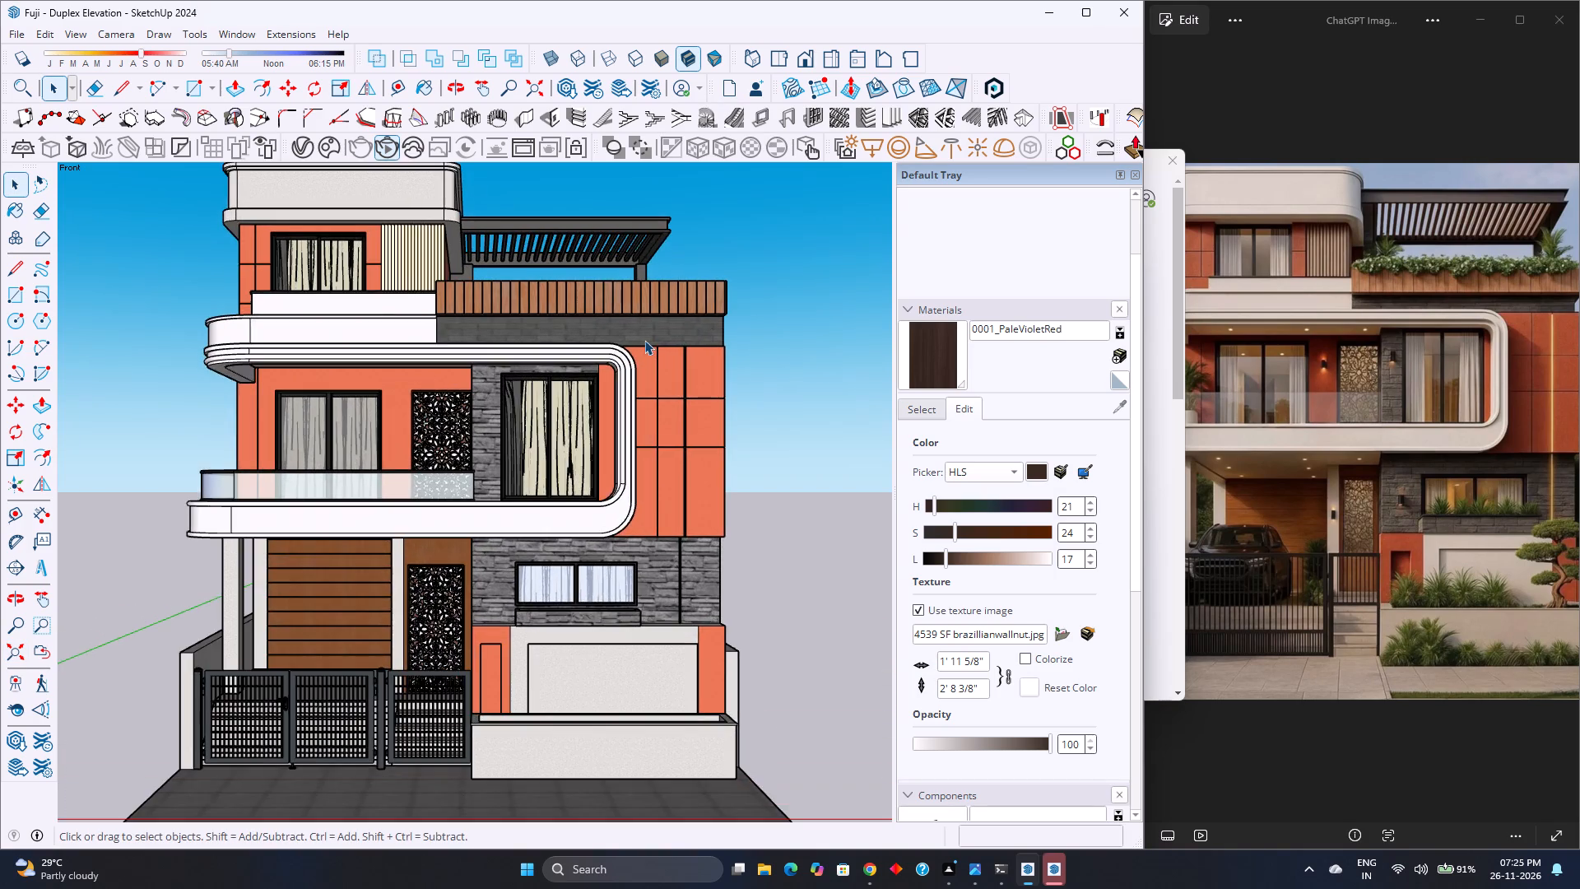
{"action": "scroll", "coordinate": [644, 340], "scroll_direction": "down", "scroll_amount": 3}
{"action": "left_click", "coordinate": [13, 647]}
{"action": "scroll", "coordinate": [513, 473], "scroll_direction": "down", "scroll_amount": 4}
{"action": "scroll", "coordinate": [513, 473], "scroll_direction": "up", "scroll_amount": 3}
{"action": "scroll", "coordinate": [513, 473], "scroll_direction": "down", "scroll_amount": 3}
{"action": "scroll", "coordinate": [513, 473], "scroll_direction": "up", "scroll_amount": 1}
{"action": "scroll", "coordinate": [513, 473], "scroll_direction": "down", "scroll_amount": 2}
{"action": "scroll", "coordinate": [513, 473], "scroll_direction": "up", "scroll_amount": 3}
{"action": "scroll", "coordinate": [513, 473], "scroll_direction": "down", "scroll_amount": 3}
{"action": "scroll", "coordinate": [513, 473], "scroll_direction": "up", "scroll_amount": 3}
{"action": "scroll", "coordinate": [513, 473], "scroll_direction": "down", "scroll_amount": 3}
{"action": "scroll", "coordinate": [513, 473], "scroll_direction": "up", "scroll_amount": 3}
{"action": "scroll", "coordinate": [513, 473], "scroll_direction": "down", "scroll_amount": 2}
{"action": "scroll", "coordinate": [513, 473], "scroll_direction": "up", "scroll_amount": 3}
{"action": "scroll", "coordinate": [513, 473], "scroll_direction": "down", "scroll_amount": 2}
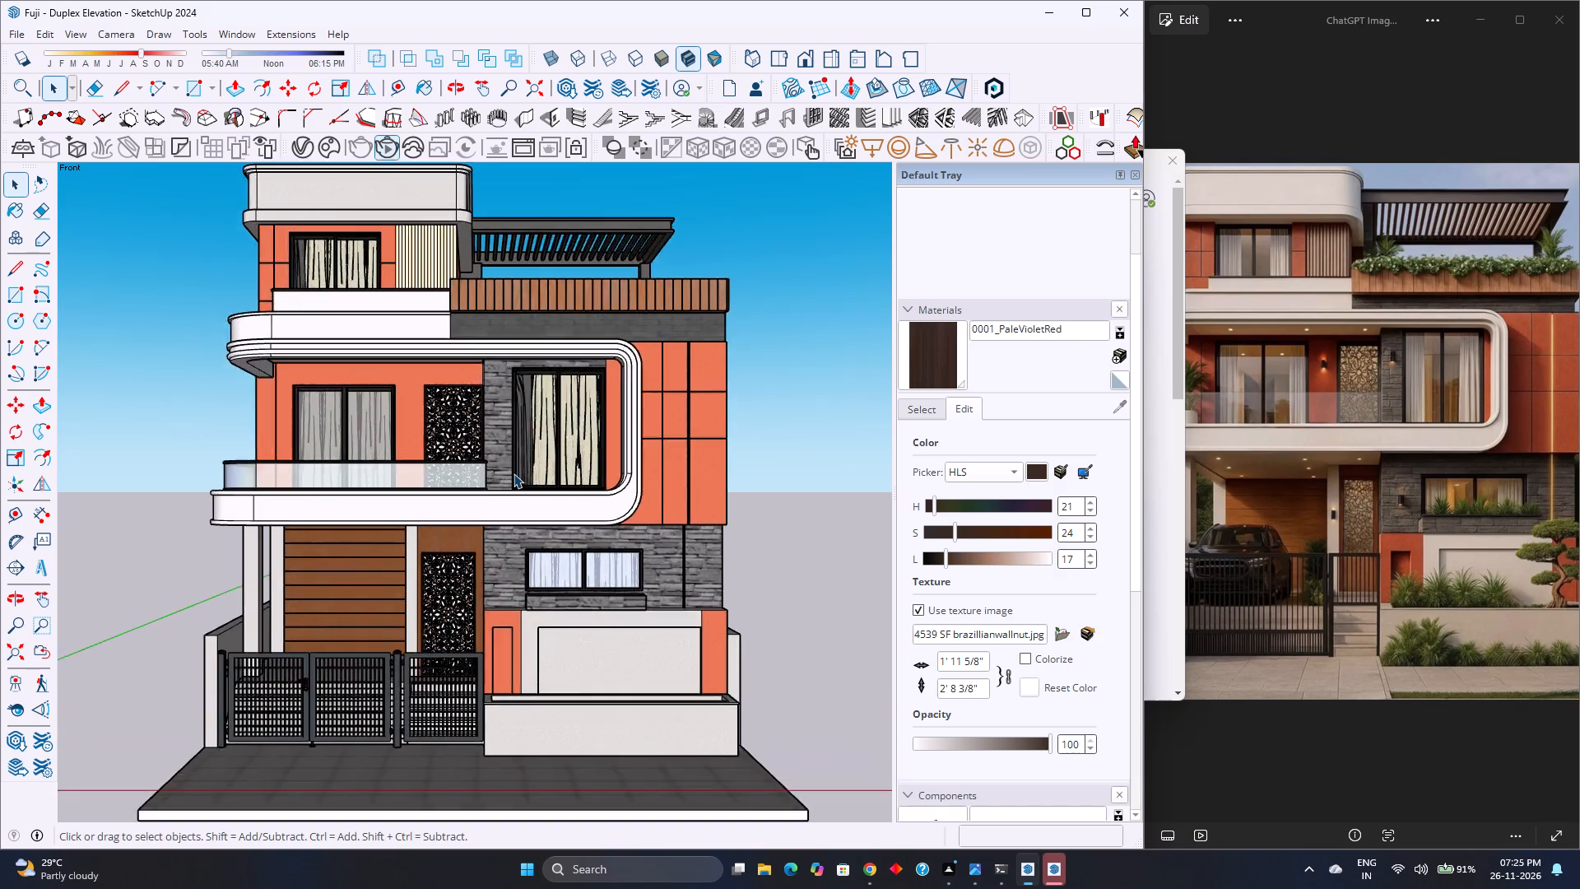
{"action": "scroll", "coordinate": [513, 473], "scroll_direction": "down", "scroll_amount": 2}
{"action": "scroll", "coordinate": [513, 473], "scroll_direction": "up", "scroll_amount": 4}
{"action": "scroll", "coordinate": [513, 473], "scroll_direction": "down", "scroll_amount": 3}
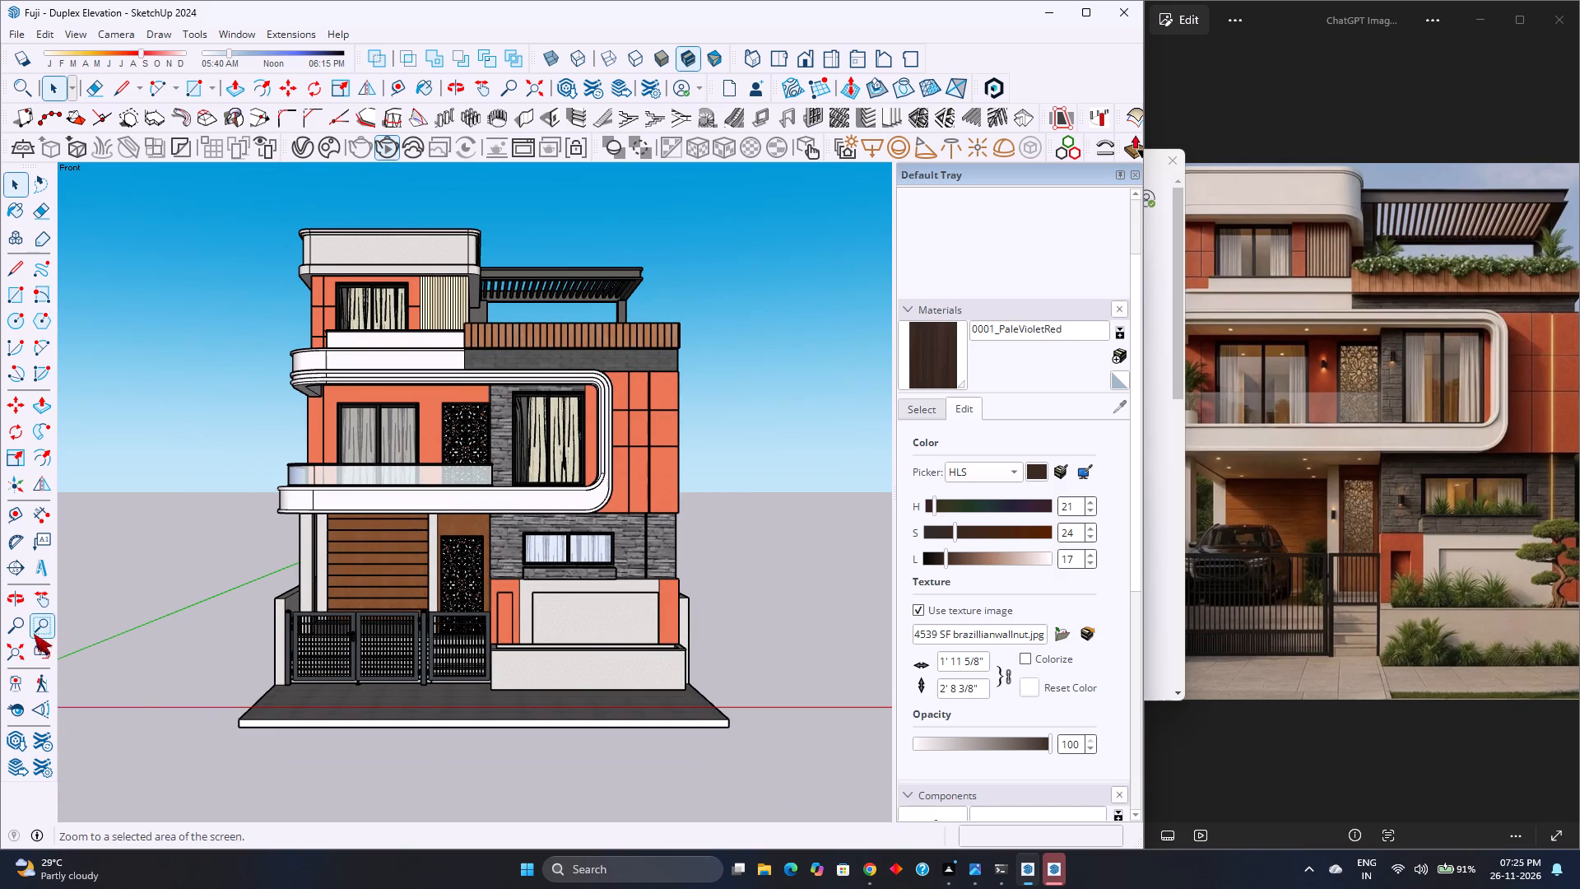
{"action": "left_click", "coordinate": [20, 643]}
{"action": "scroll", "coordinate": [465, 473], "scroll_direction": "up", "scroll_amount": 1}
{"action": "scroll", "coordinate": [465, 473], "scroll_direction": "down", "scroll_amount": 2}
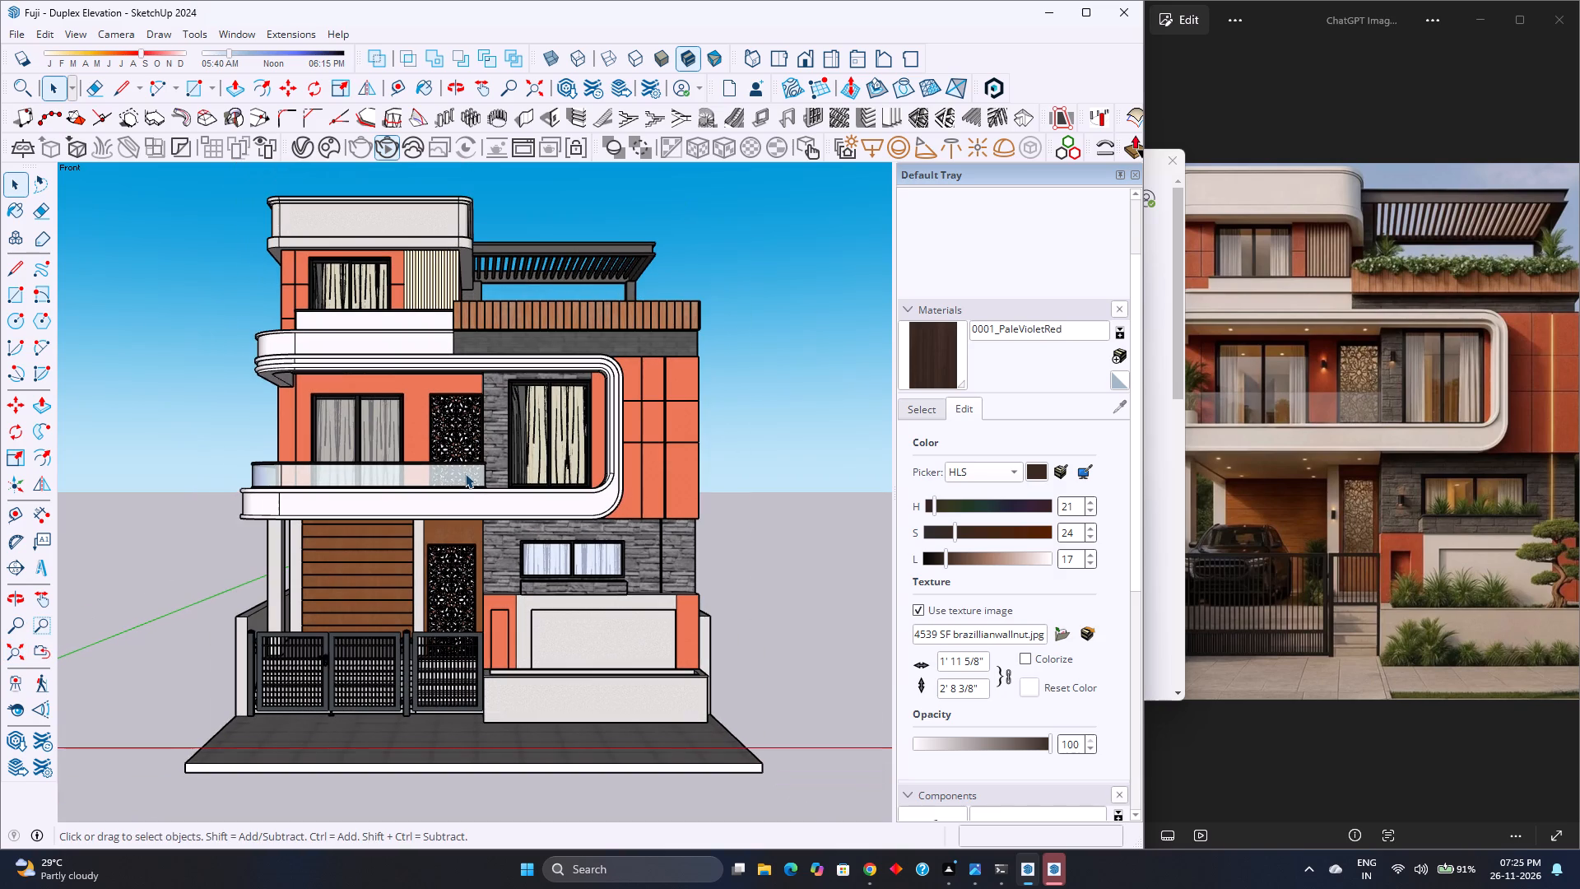
{"action": "left_click", "coordinate": [16, 656]}
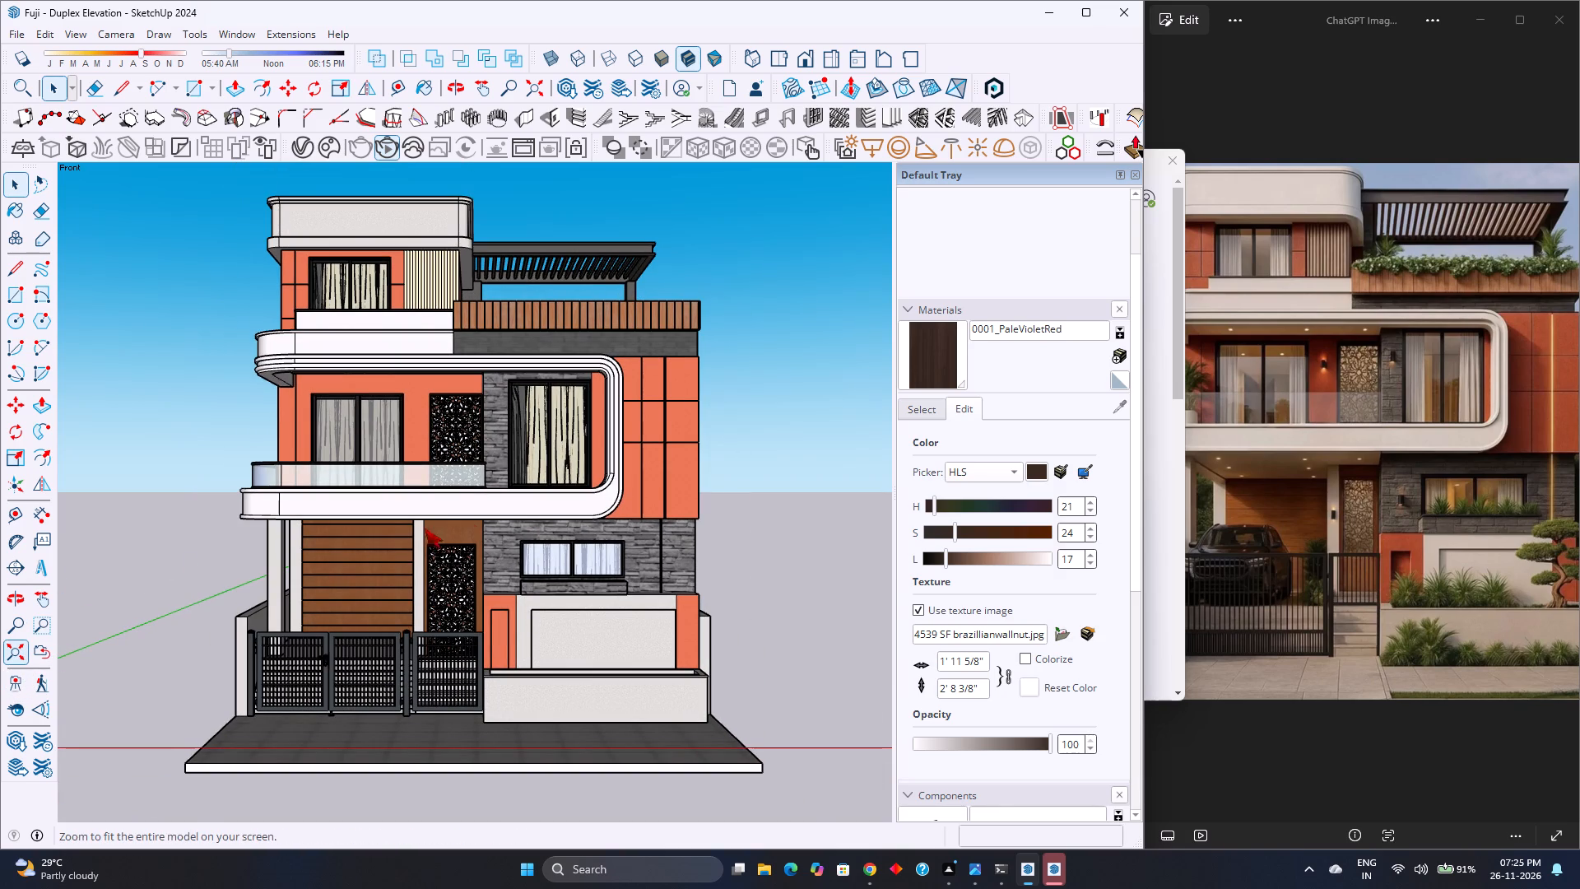
Examine the front elevation up close and at full height, comparing windows, balcony, cladding and gate with the reference image.
{"action": "scroll", "coordinate": [470, 522], "scroll_direction": "down", "scroll_amount": 4}
{"action": "scroll", "coordinate": [470, 522], "scroll_direction": "up", "scroll_amount": 3}
{"action": "scroll", "coordinate": [469, 520], "scroll_direction": "down", "scroll_amount": 3}
{"action": "scroll", "coordinate": [469, 520], "scroll_direction": "up", "scroll_amount": 2}
{"action": "scroll", "coordinate": [467, 519], "scroll_direction": "down", "scroll_amount": 2}
{"action": "scroll", "coordinate": [467, 519], "scroll_direction": "up", "scroll_amount": 3}
{"action": "scroll", "coordinate": [467, 519], "scroll_direction": "down", "scroll_amount": 3}
{"action": "scroll", "coordinate": [467, 519], "scroll_direction": "up", "scroll_amount": 3}
{"action": "scroll", "coordinate": [467, 519], "scroll_direction": "down", "scroll_amount": 3}
{"action": "scroll", "coordinate": [467, 519], "scroll_direction": "up", "scroll_amount": 3}
{"action": "scroll", "coordinate": [467, 519], "scroll_direction": "down", "scroll_amount": 3}
{"action": "scroll", "coordinate": [467, 519], "scroll_direction": "up", "scroll_amount": 2}
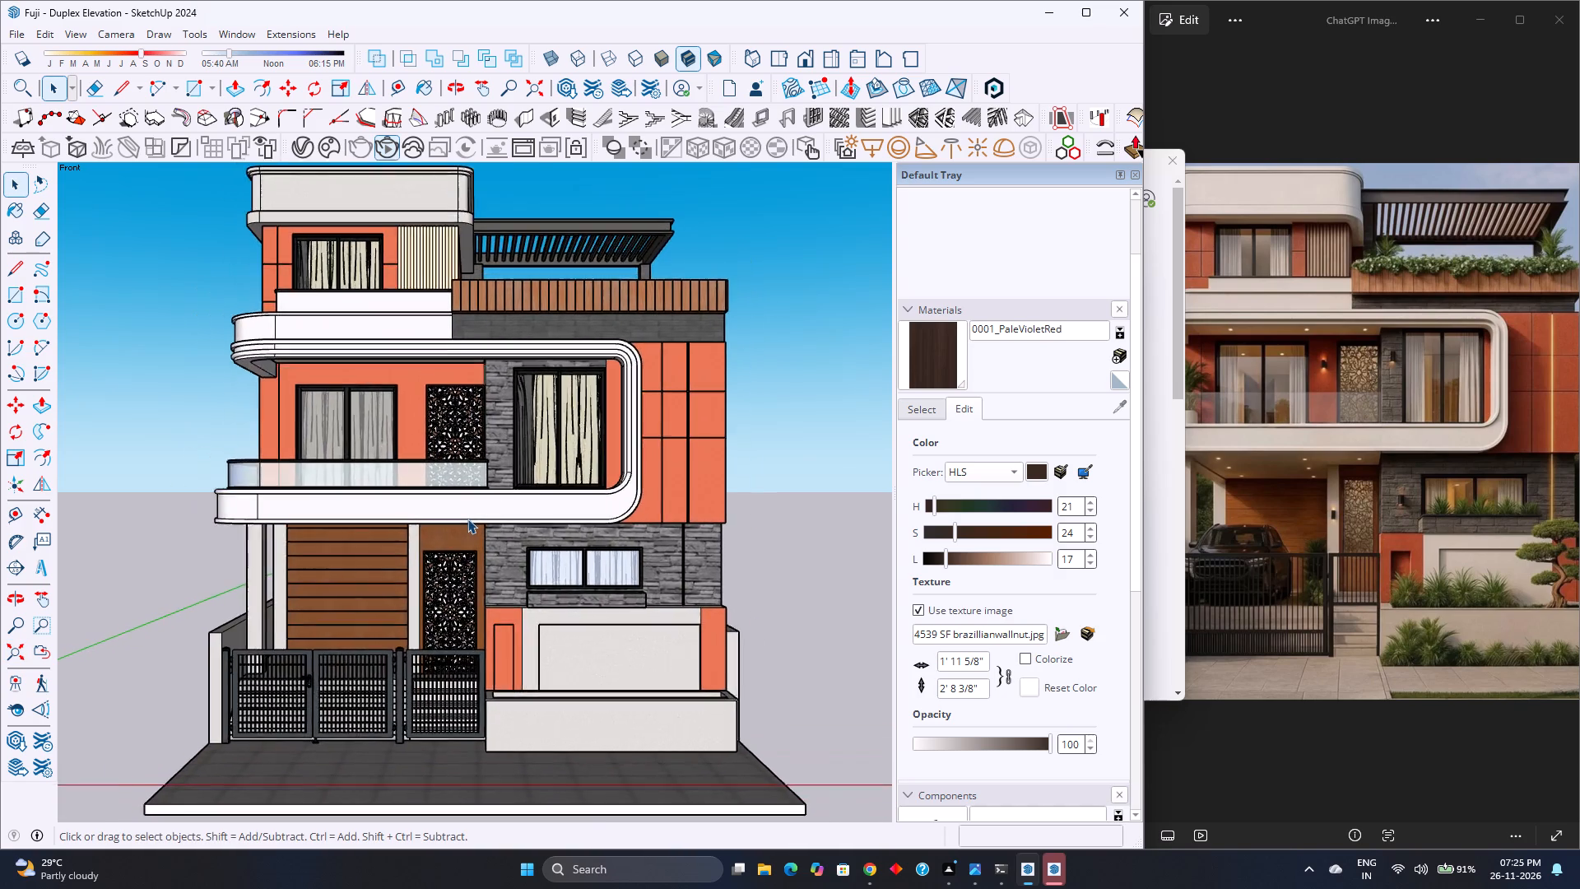
{"action": "scroll", "coordinate": [467, 519], "scroll_direction": "down", "scroll_amount": 3}
{"action": "scroll", "coordinate": [467, 519], "scroll_direction": "up", "scroll_amount": 3}
{"action": "scroll", "coordinate": [467, 519], "scroll_direction": "down", "scroll_amount": 3}
{"action": "scroll", "coordinate": [467, 519], "scroll_direction": "up", "scroll_amount": 3}
{"action": "scroll", "coordinate": [467, 519], "scroll_direction": "down", "scroll_amount": 3}
{"action": "scroll", "coordinate": [467, 519], "scroll_direction": "up", "scroll_amount": 3}
{"action": "scroll", "coordinate": [467, 519], "scroll_direction": "down", "scroll_amount": 3}
{"action": "scroll", "coordinate": [467, 519], "scroll_direction": "up", "scroll_amount": 3}
{"action": "scroll", "coordinate": [467, 519], "scroll_direction": "down", "scroll_amount": 3}
{"action": "scroll", "coordinate": [467, 519], "scroll_direction": "up", "scroll_amount": 3}
{"action": "scroll", "coordinate": [467, 519], "scroll_direction": "down", "scroll_amount": 3}
{"action": "scroll", "coordinate": [467, 519], "scroll_direction": "up", "scroll_amount": 3}
{"action": "scroll", "coordinate": [467, 519], "scroll_direction": "down", "scroll_amount": 3}
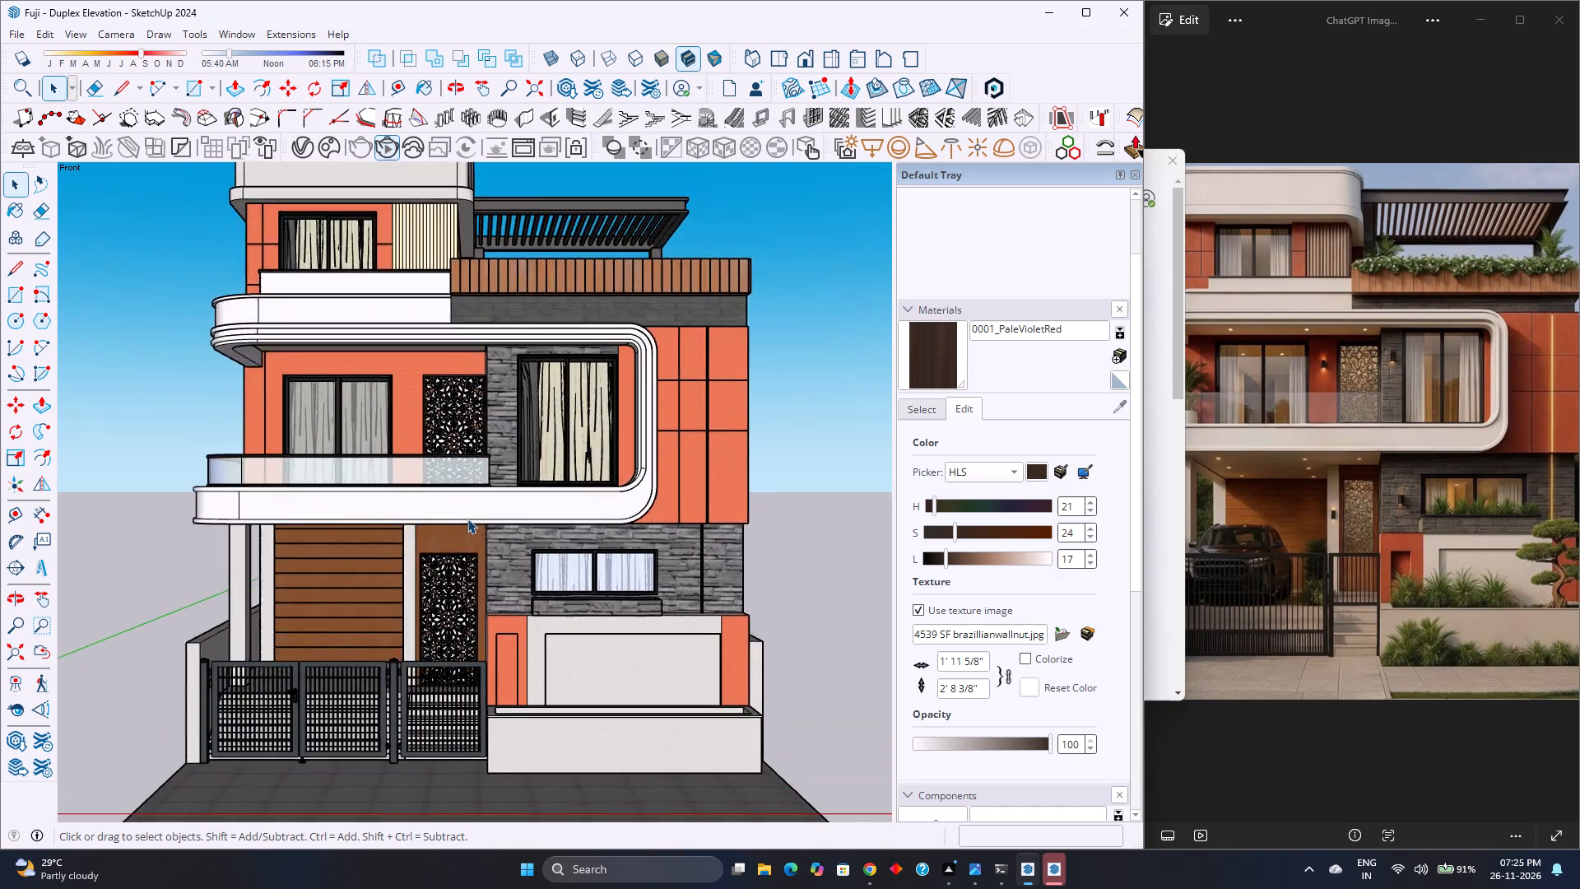
{"action": "scroll", "coordinate": [467, 519], "scroll_direction": "up", "scroll_amount": 3}
{"action": "scroll", "coordinate": [467, 519], "scroll_direction": "down", "scroll_amount": 2}
{"action": "scroll", "coordinate": [467, 519], "scroll_direction": "up", "scroll_amount": 2}
{"action": "scroll", "coordinate": [467, 519], "scroll_direction": "down", "scroll_amount": 3}
{"action": "scroll", "coordinate": [467, 519], "scroll_direction": "up", "scroll_amount": 3}
{"action": "scroll", "coordinate": [467, 519], "scroll_direction": "down", "scroll_amount": 2}
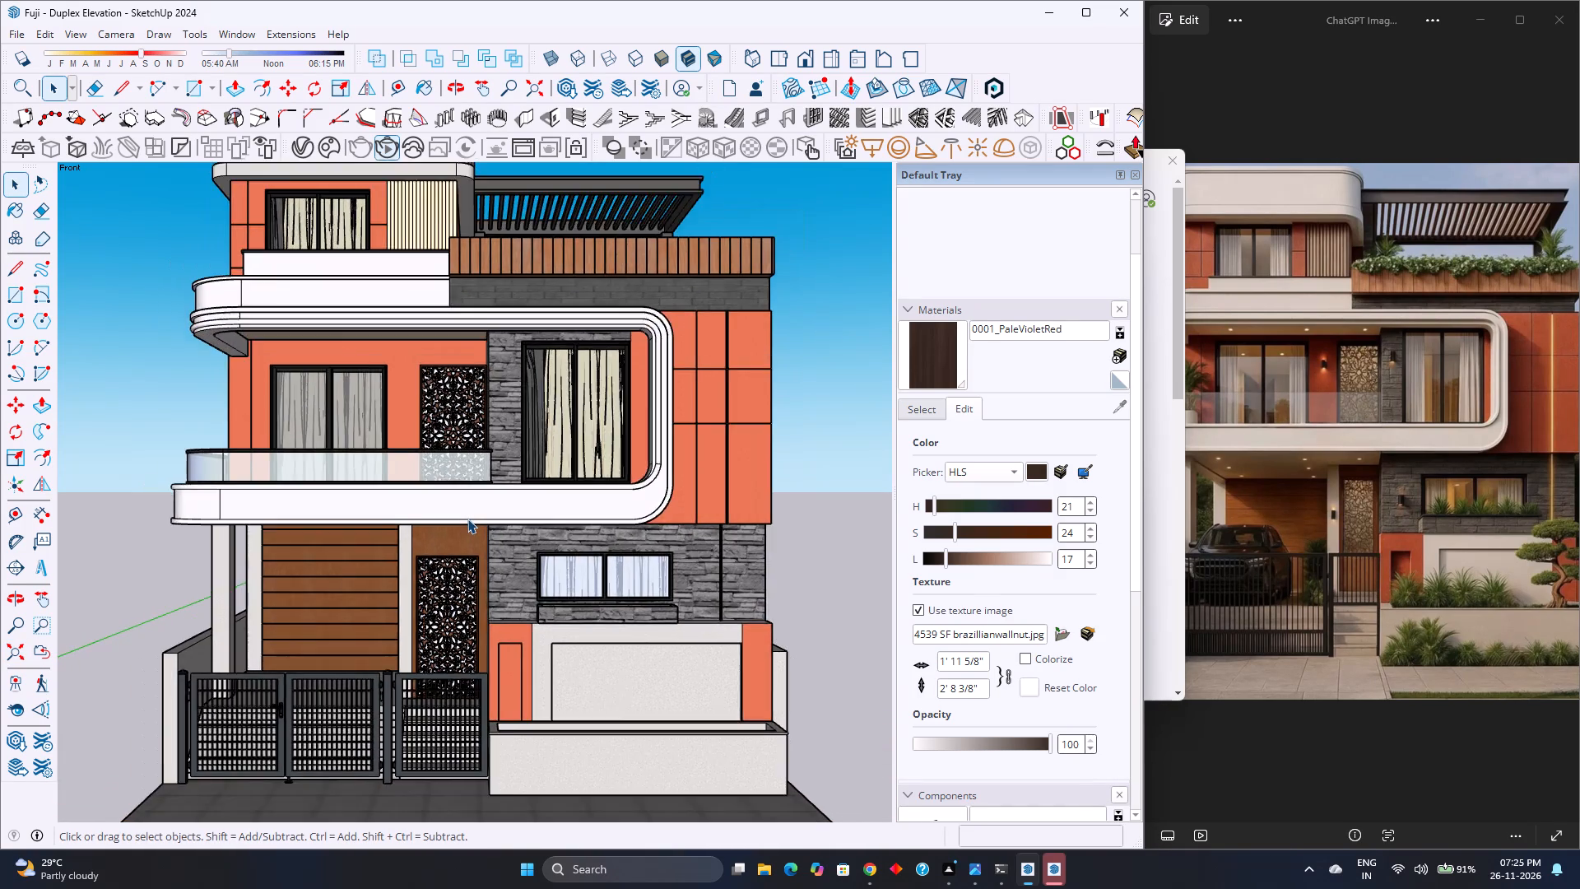
{"action": "scroll", "coordinate": [467, 519], "scroll_direction": "up", "scroll_amount": 1}
{"action": "scroll", "coordinate": [467, 519], "scroll_direction": "down", "scroll_amount": 1}
{"action": "scroll", "coordinate": [467, 519], "scroll_direction": "up", "scroll_amount": 2}
{"action": "scroll", "coordinate": [467, 519], "scroll_direction": "down", "scroll_amount": 3}
{"action": "scroll", "coordinate": [467, 519], "scroll_direction": "up", "scroll_amount": 2}
{"action": "scroll", "coordinate": [468, 519], "scroll_direction": "down", "scroll_amount": 2}
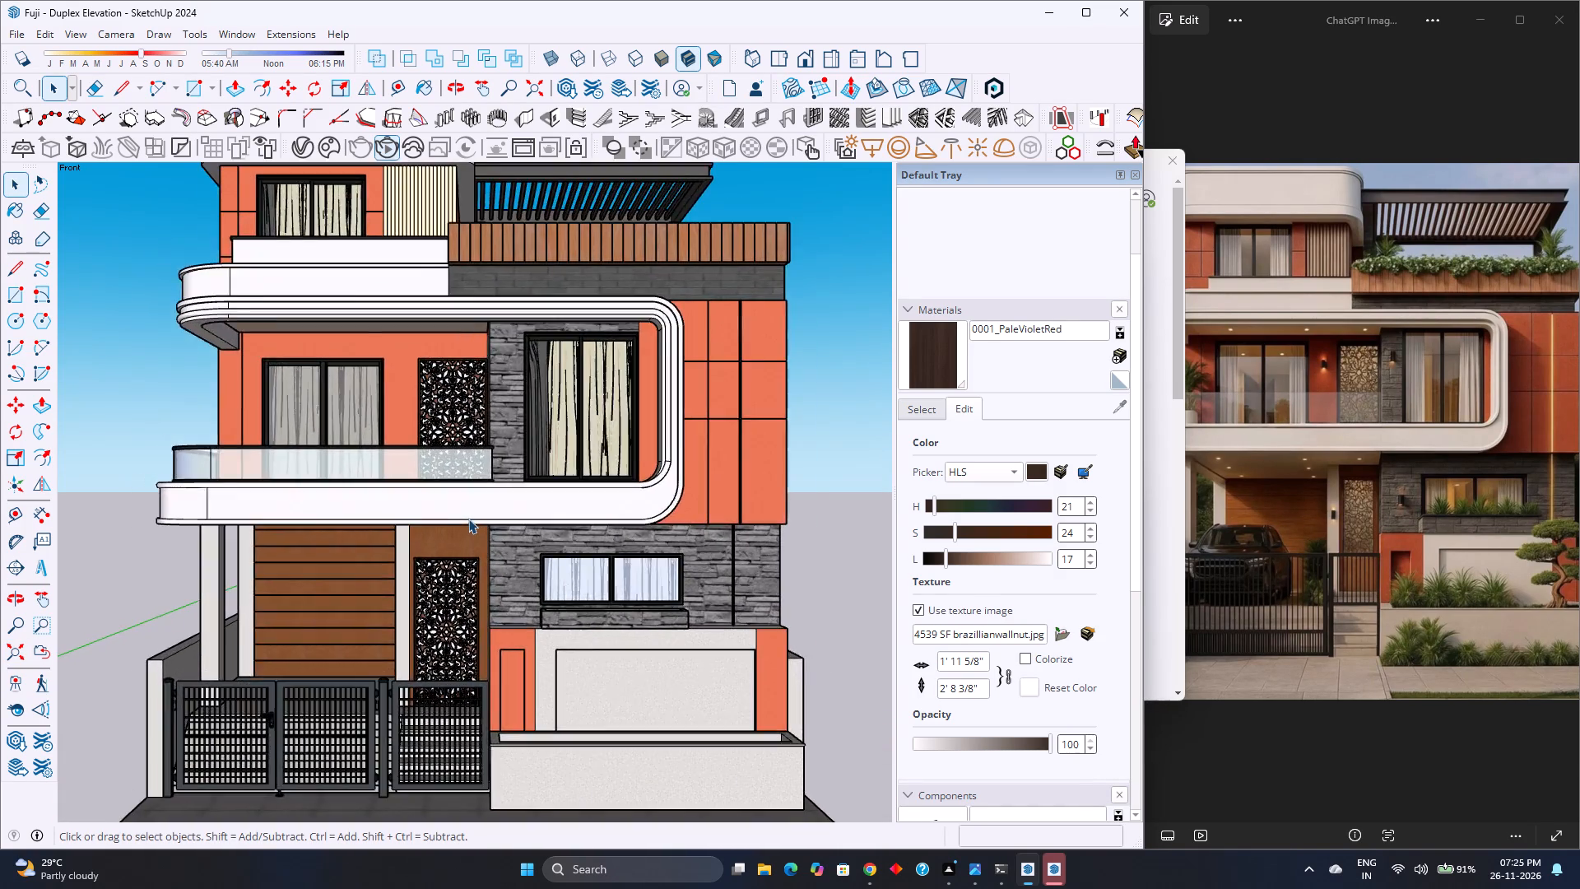
{"action": "scroll", "coordinate": [468, 519], "scroll_direction": "up", "scroll_amount": 2}
{"action": "scroll", "coordinate": [468, 519], "scroll_direction": "down", "scroll_amount": 2}
{"action": "scroll", "coordinate": [468, 519], "scroll_direction": "up", "scroll_amount": 2}
{"action": "scroll", "coordinate": [468, 519], "scroll_direction": "down", "scroll_amount": 3}
{"action": "scroll", "coordinate": [468, 519], "scroll_direction": "up", "scroll_amount": 3}
{"action": "scroll", "coordinate": [468, 519], "scroll_direction": "down", "scroll_amount": 2}
{"action": "scroll", "coordinate": [468, 519], "scroll_direction": "up", "scroll_amount": 2}
{"action": "scroll", "coordinate": [468, 519], "scroll_direction": "down", "scroll_amount": 3}
{"action": "scroll", "coordinate": [468, 519], "scroll_direction": "up", "scroll_amount": 3}
{"action": "scroll", "coordinate": [468, 519], "scroll_direction": "down", "scroll_amount": 3}
{"action": "scroll", "coordinate": [468, 519], "scroll_direction": "up", "scroll_amount": 3}
{"action": "scroll", "coordinate": [468, 519], "scroll_direction": "down", "scroll_amount": 2}
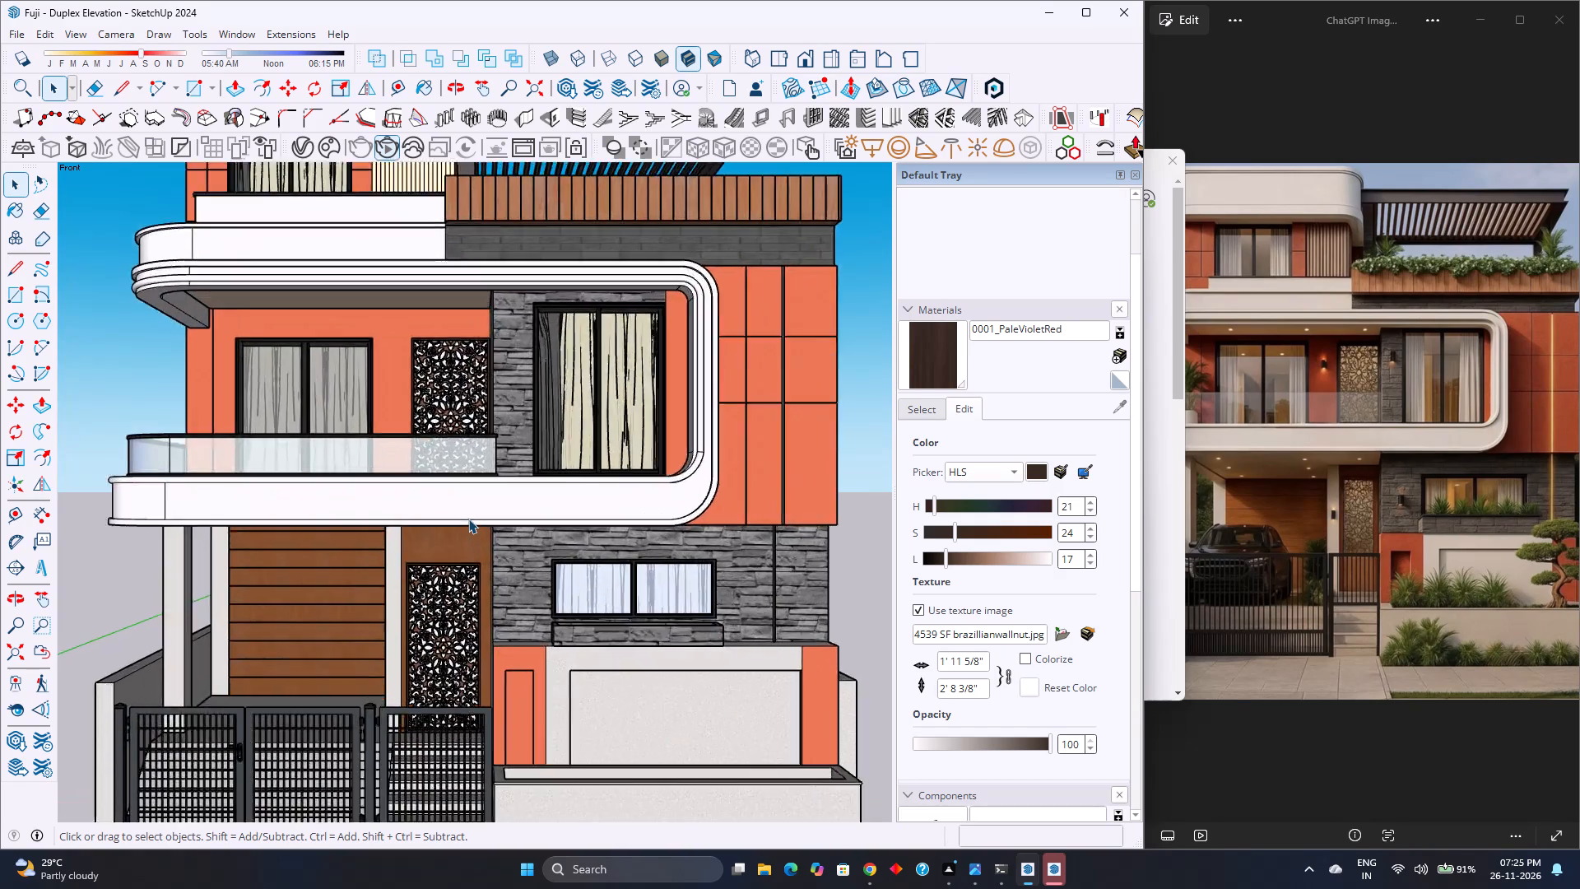
{"action": "scroll", "coordinate": [468, 519], "scroll_direction": "down", "scroll_amount": 1}
{"action": "scroll", "coordinate": [468, 519], "scroll_direction": "up", "scroll_amount": 3}
{"action": "scroll", "coordinate": [468, 519], "scroll_direction": "down", "scroll_amount": 4}
{"action": "scroll", "coordinate": [468, 519], "scroll_direction": "up", "scroll_amount": 1}
{"action": "scroll", "coordinate": [468, 519], "scroll_direction": "down", "scroll_amount": 5}
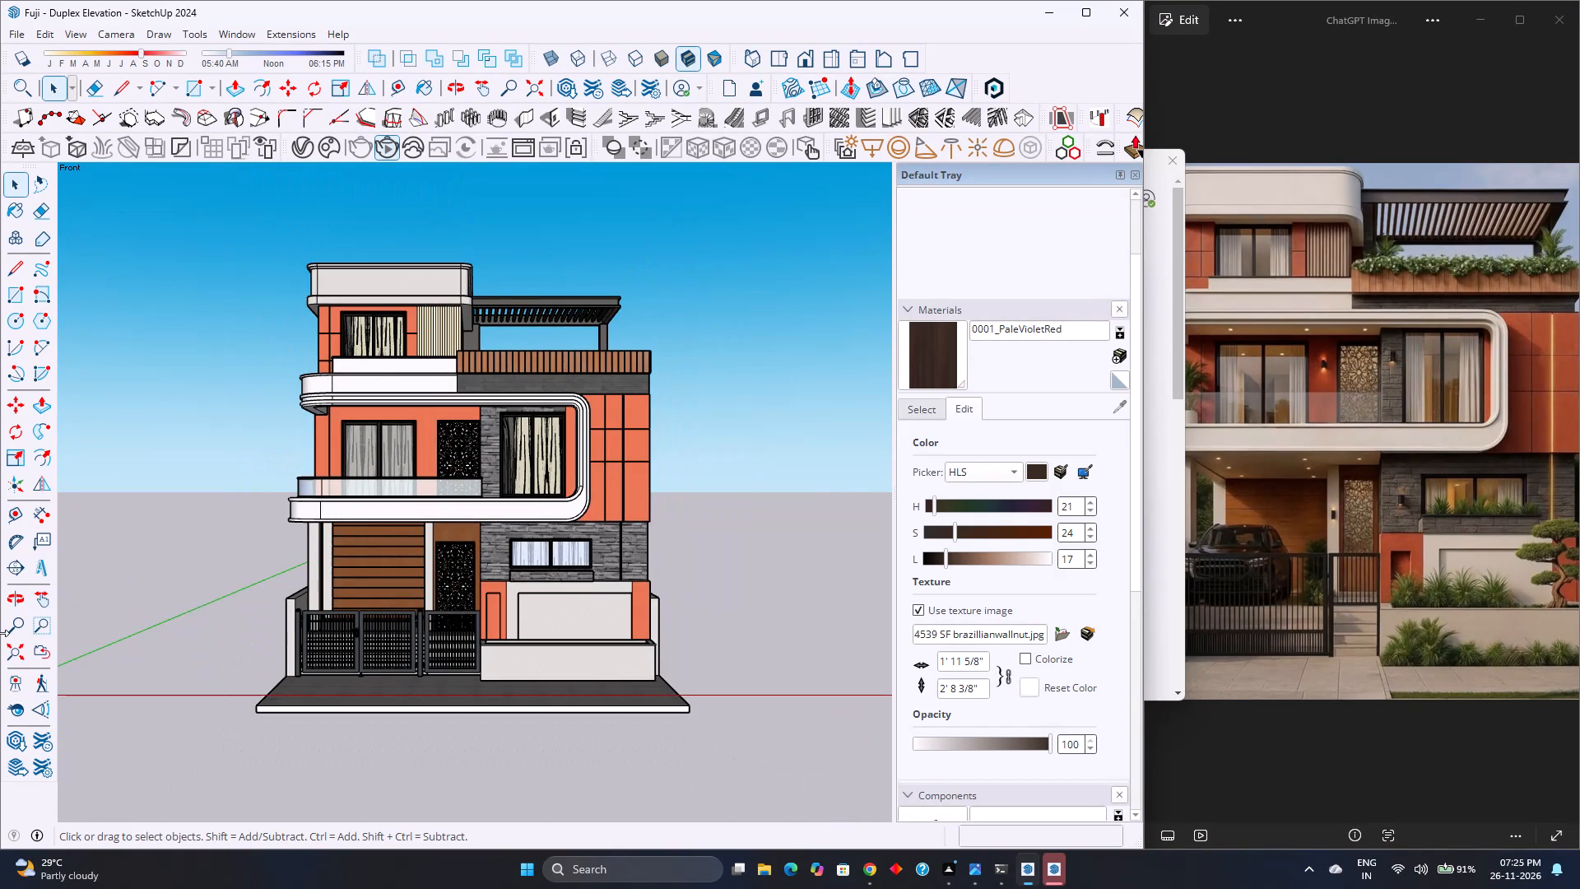
Fit the whole house in the front view and examine the facade around the ground-floor window and at full height.
{"action": "left_click", "coordinate": [19, 654]}
{"action": "scroll", "coordinate": [480, 565], "scroll_direction": "up", "scroll_amount": 3}
{"action": "scroll", "coordinate": [480, 565], "scroll_direction": "down", "scroll_amount": 3}
{"action": "scroll", "coordinate": [480, 565], "scroll_direction": "up", "scroll_amount": 2}
{"action": "scroll", "coordinate": [480, 565], "scroll_direction": "down", "scroll_amount": 2}
{"action": "scroll", "coordinate": [480, 565], "scroll_direction": "up", "scroll_amount": 3}
{"action": "scroll", "coordinate": [480, 565], "scroll_direction": "down", "scroll_amount": 3}
{"action": "scroll", "coordinate": [480, 565], "scroll_direction": "up", "scroll_amount": 2}
{"action": "scroll", "coordinate": [480, 565], "scroll_direction": "down", "scroll_amount": 2}
{"action": "scroll", "coordinate": [480, 565], "scroll_direction": "up", "scroll_amount": 2}
{"action": "scroll", "coordinate": [480, 565], "scroll_direction": "down", "scroll_amount": 2}
{"action": "scroll", "coordinate": [480, 565], "scroll_direction": "up", "scroll_amount": 2}
{"action": "scroll", "coordinate": [480, 565], "scroll_direction": "down", "scroll_amount": 2}
{"action": "scroll", "coordinate": [480, 565], "scroll_direction": "up", "scroll_amount": 2}
{"action": "scroll", "coordinate": [480, 565], "scroll_direction": "down", "scroll_amount": 2}
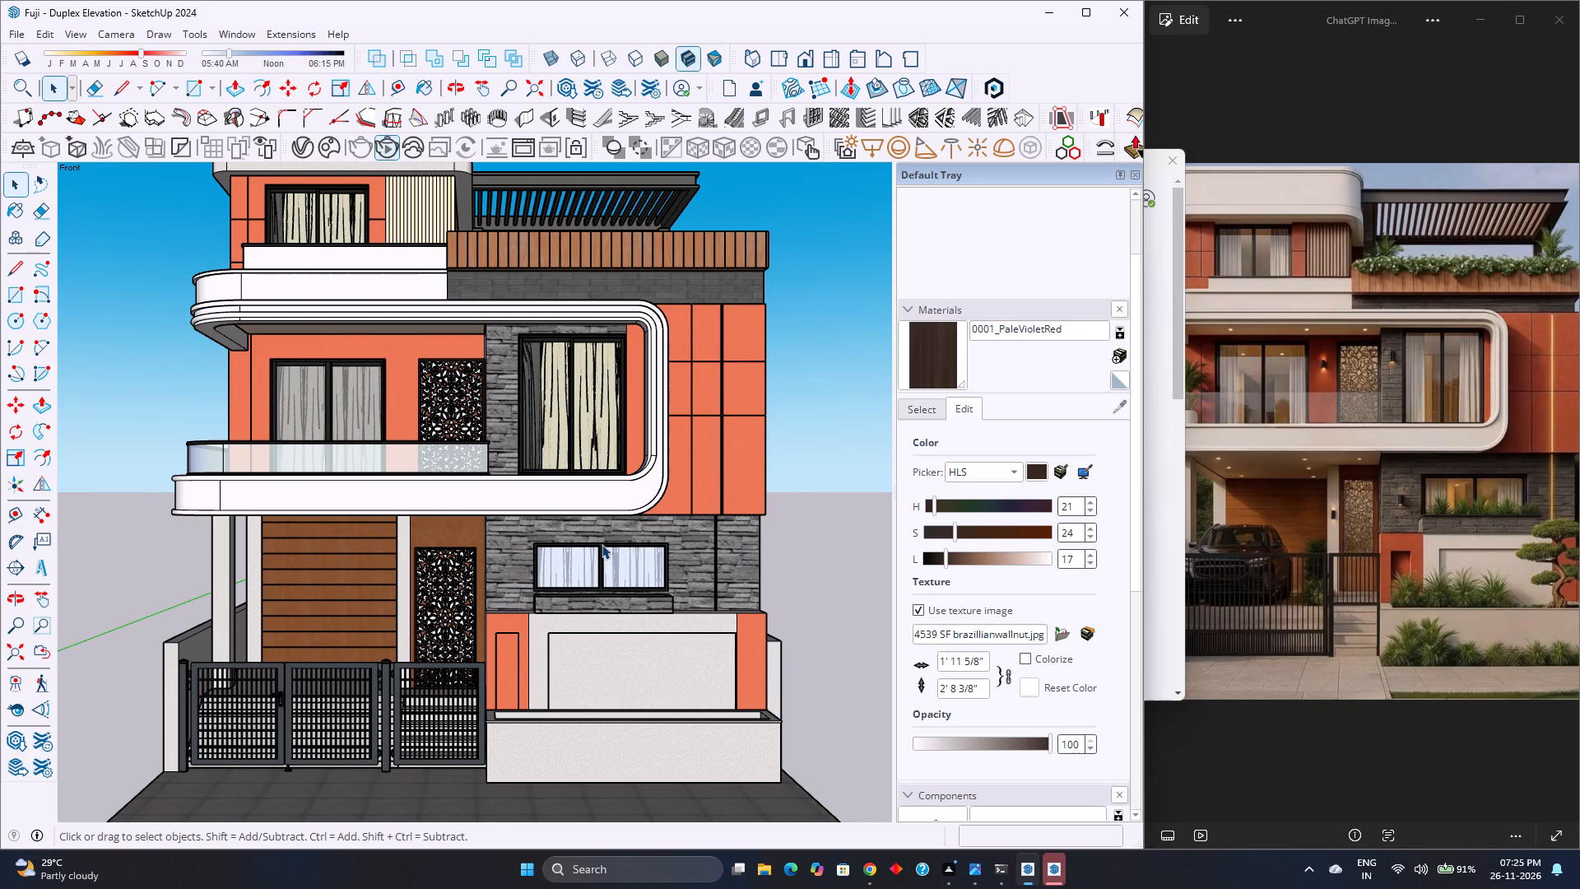
{"action": "scroll", "coordinate": [602, 543], "scroll_direction": "down", "scroll_amount": 4}
{"action": "scroll", "coordinate": [602, 542], "scroll_direction": "up", "scroll_amount": 2}
{"action": "scroll", "coordinate": [602, 541], "scroll_direction": "down", "scroll_amount": 2}
{"action": "scroll", "coordinate": [602, 541], "scroll_direction": "up", "scroll_amount": 3}
{"action": "scroll", "coordinate": [602, 541], "scroll_direction": "down", "scroll_amount": 2}
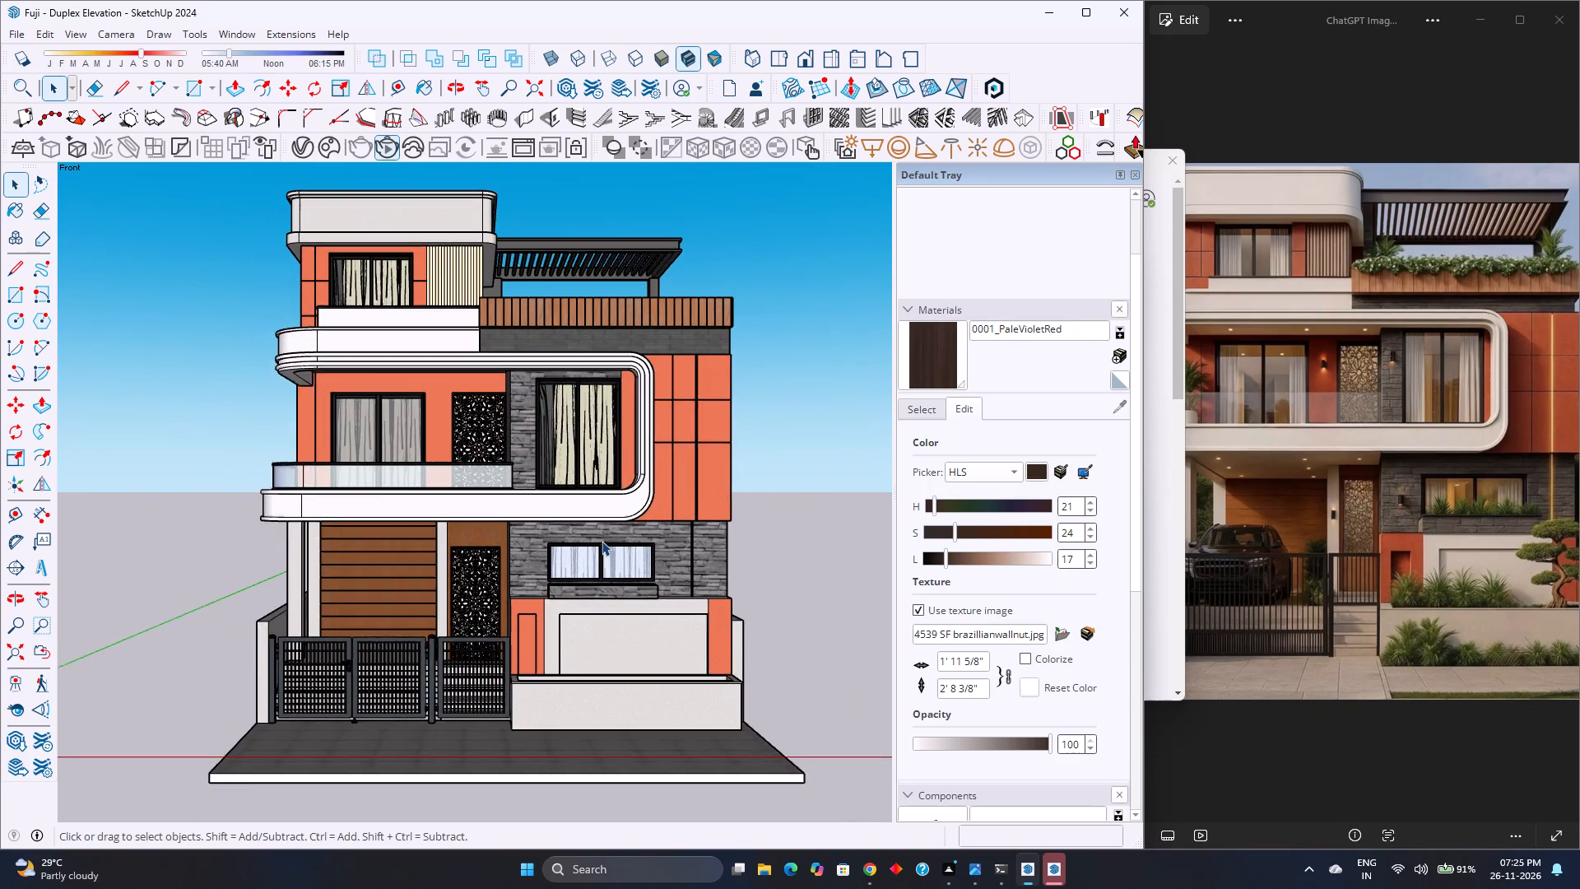
{"action": "scroll", "coordinate": [602, 541], "scroll_direction": "down", "scroll_amount": 1}
Open the recent model whose thumbnail shows a white facade with an arched window in the second row of recent files.
{"action": "left_click", "coordinate": [1056, 866]}
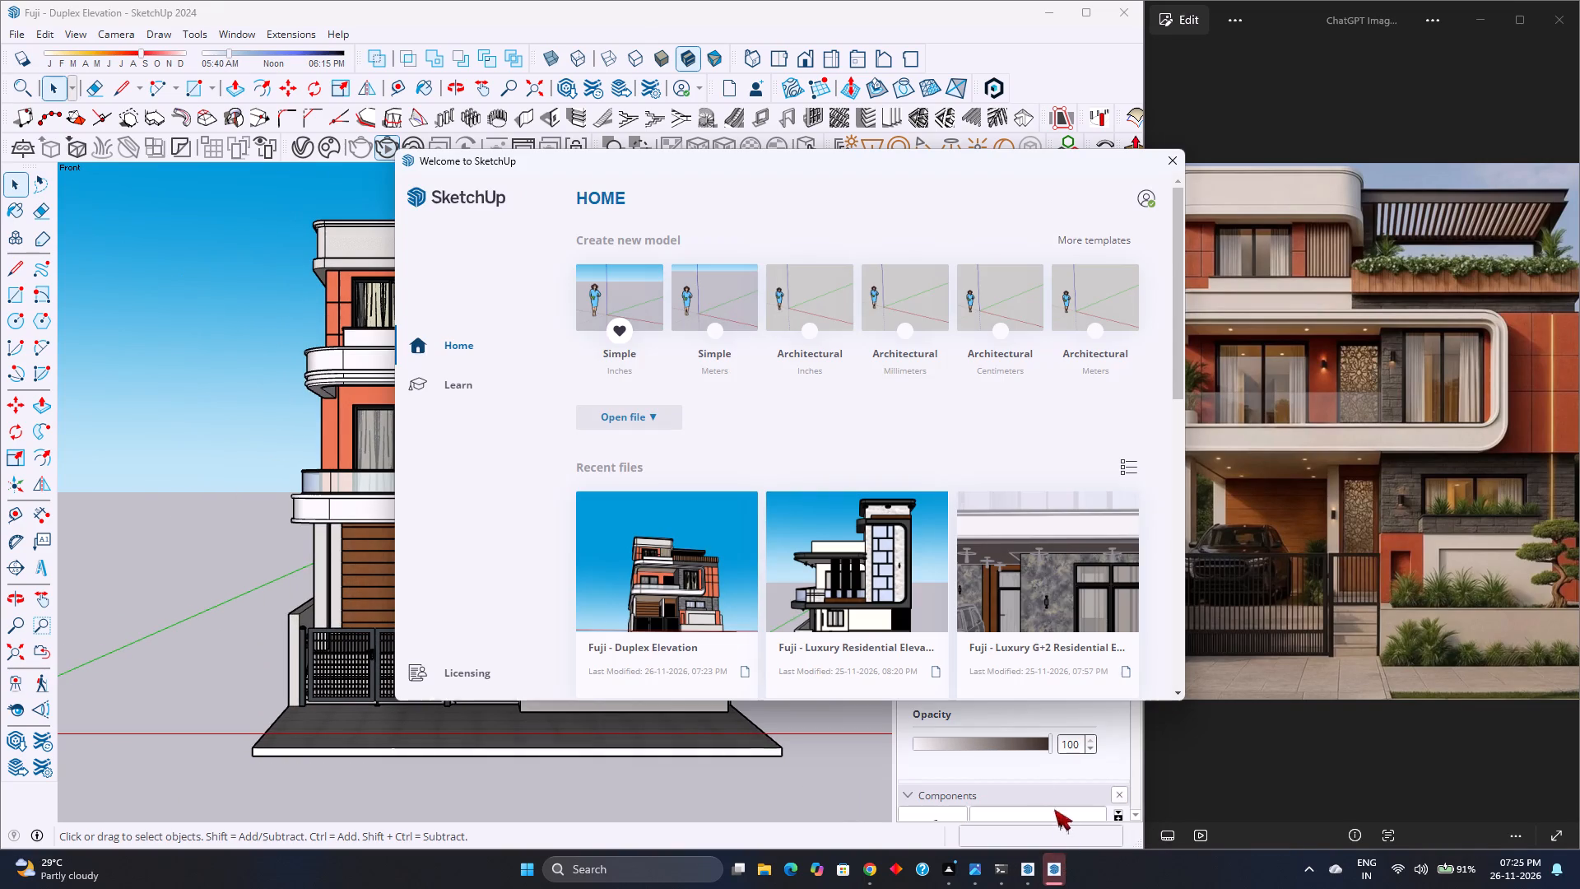
{"action": "scroll", "coordinate": [853, 566], "scroll_direction": "down", "scroll_amount": 2}
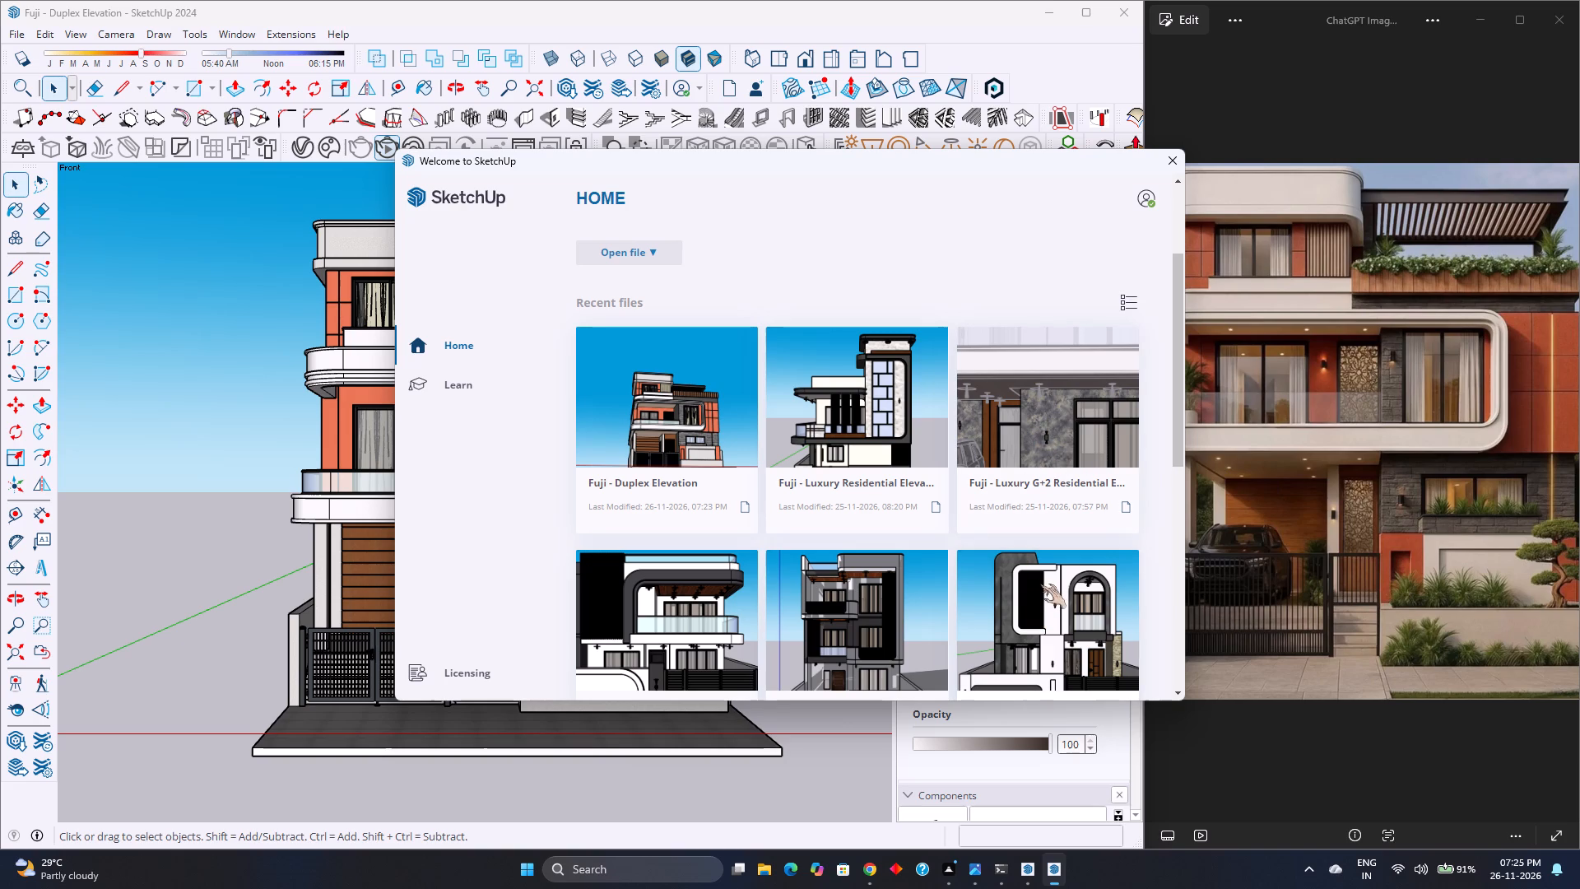
{"action": "left_click", "coordinate": [1035, 606]}
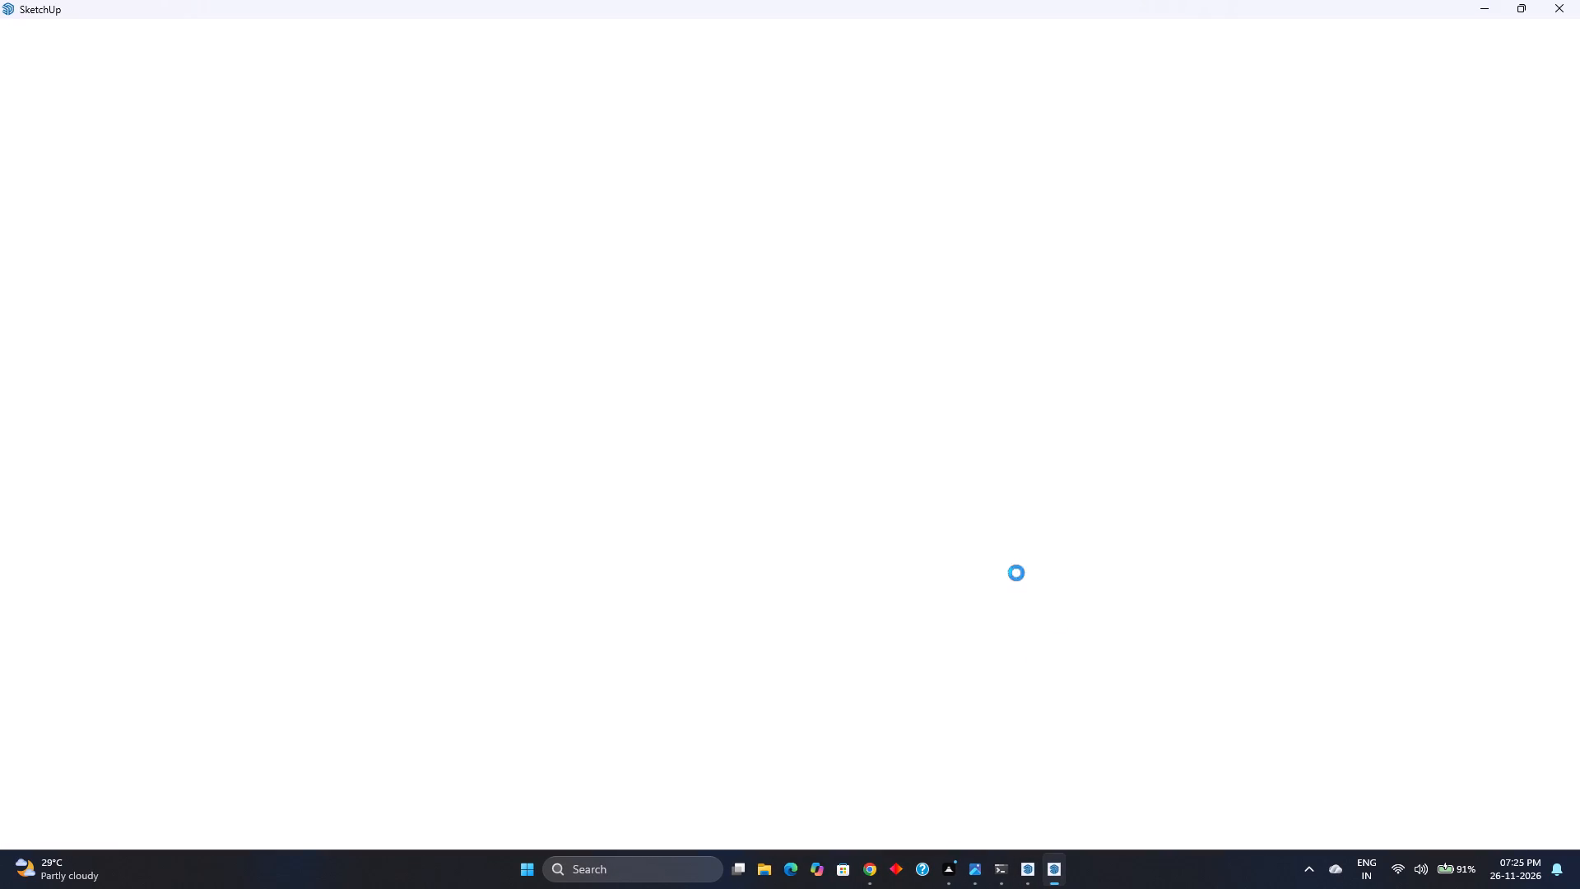
Switch back to the Duplex Elevation model window.
{"action": "left_click", "coordinate": [1022, 875]}
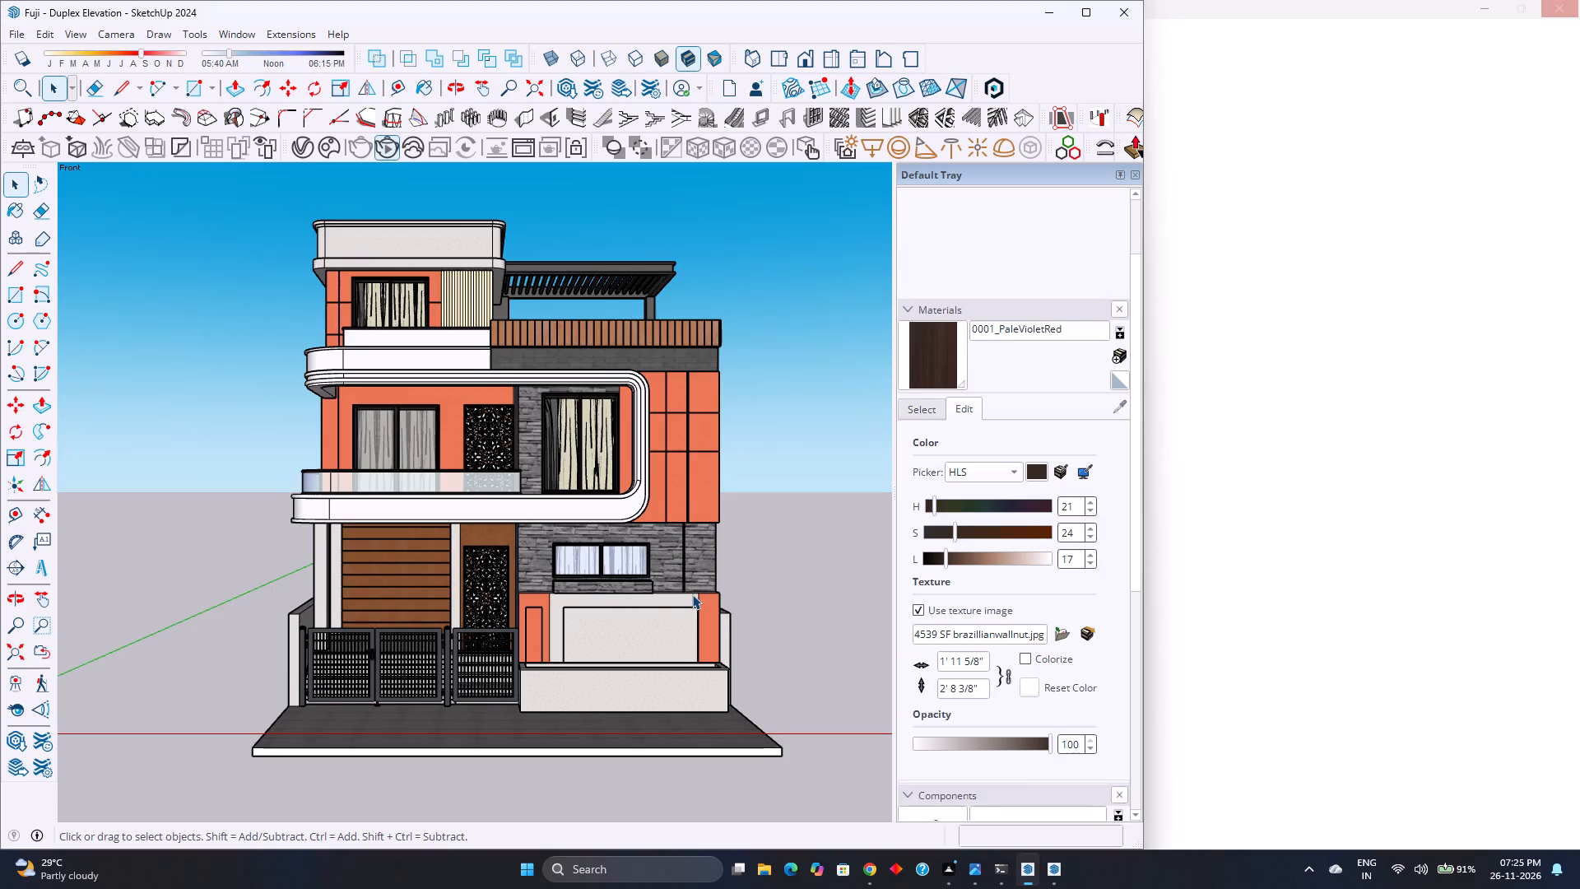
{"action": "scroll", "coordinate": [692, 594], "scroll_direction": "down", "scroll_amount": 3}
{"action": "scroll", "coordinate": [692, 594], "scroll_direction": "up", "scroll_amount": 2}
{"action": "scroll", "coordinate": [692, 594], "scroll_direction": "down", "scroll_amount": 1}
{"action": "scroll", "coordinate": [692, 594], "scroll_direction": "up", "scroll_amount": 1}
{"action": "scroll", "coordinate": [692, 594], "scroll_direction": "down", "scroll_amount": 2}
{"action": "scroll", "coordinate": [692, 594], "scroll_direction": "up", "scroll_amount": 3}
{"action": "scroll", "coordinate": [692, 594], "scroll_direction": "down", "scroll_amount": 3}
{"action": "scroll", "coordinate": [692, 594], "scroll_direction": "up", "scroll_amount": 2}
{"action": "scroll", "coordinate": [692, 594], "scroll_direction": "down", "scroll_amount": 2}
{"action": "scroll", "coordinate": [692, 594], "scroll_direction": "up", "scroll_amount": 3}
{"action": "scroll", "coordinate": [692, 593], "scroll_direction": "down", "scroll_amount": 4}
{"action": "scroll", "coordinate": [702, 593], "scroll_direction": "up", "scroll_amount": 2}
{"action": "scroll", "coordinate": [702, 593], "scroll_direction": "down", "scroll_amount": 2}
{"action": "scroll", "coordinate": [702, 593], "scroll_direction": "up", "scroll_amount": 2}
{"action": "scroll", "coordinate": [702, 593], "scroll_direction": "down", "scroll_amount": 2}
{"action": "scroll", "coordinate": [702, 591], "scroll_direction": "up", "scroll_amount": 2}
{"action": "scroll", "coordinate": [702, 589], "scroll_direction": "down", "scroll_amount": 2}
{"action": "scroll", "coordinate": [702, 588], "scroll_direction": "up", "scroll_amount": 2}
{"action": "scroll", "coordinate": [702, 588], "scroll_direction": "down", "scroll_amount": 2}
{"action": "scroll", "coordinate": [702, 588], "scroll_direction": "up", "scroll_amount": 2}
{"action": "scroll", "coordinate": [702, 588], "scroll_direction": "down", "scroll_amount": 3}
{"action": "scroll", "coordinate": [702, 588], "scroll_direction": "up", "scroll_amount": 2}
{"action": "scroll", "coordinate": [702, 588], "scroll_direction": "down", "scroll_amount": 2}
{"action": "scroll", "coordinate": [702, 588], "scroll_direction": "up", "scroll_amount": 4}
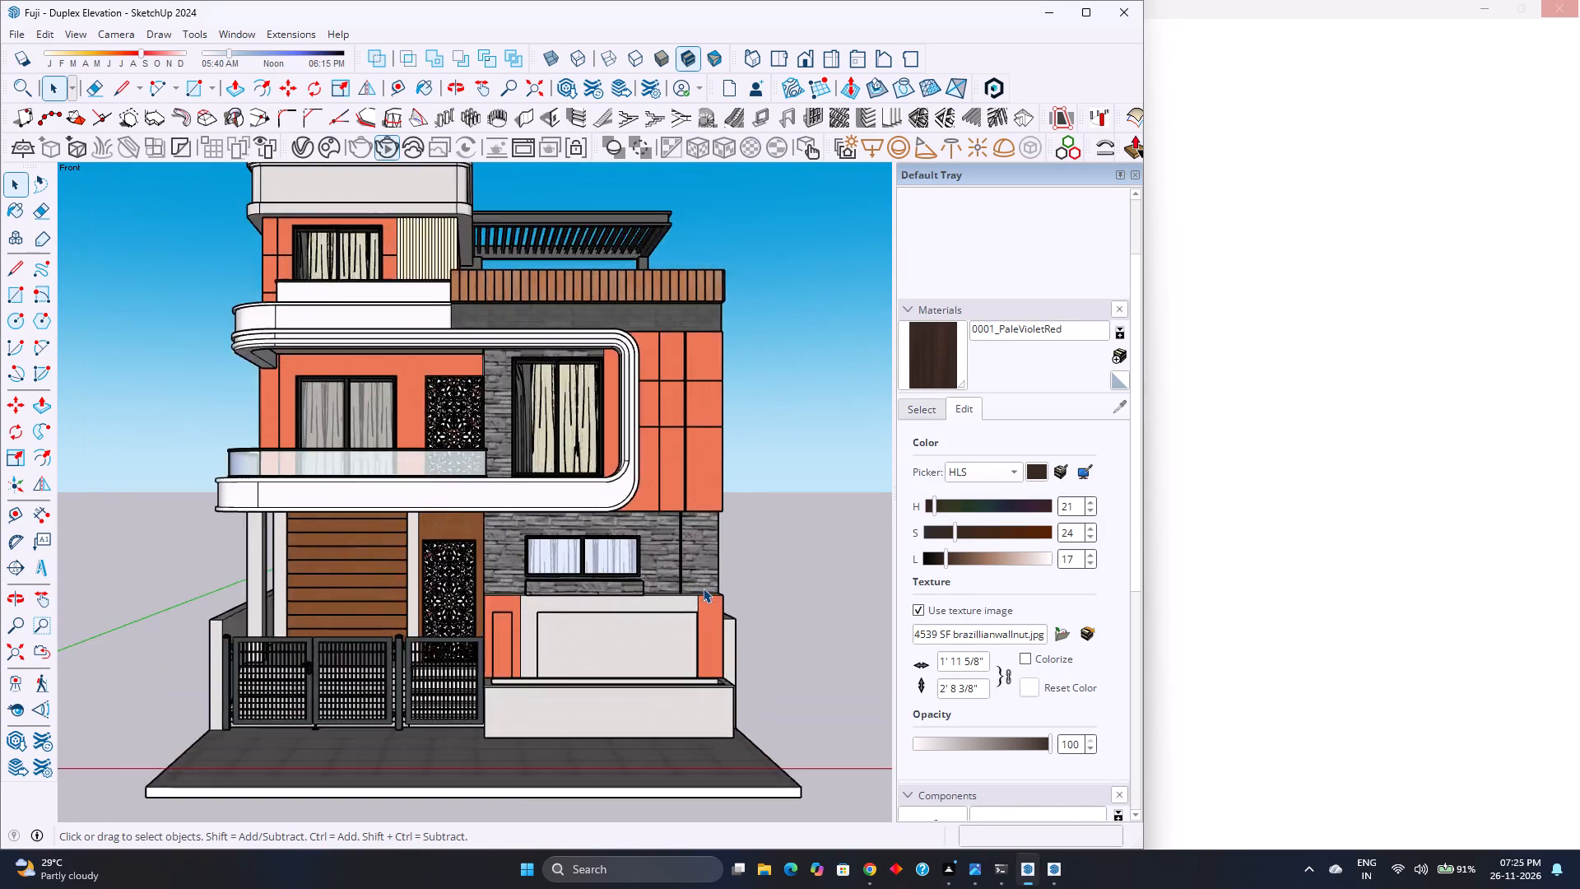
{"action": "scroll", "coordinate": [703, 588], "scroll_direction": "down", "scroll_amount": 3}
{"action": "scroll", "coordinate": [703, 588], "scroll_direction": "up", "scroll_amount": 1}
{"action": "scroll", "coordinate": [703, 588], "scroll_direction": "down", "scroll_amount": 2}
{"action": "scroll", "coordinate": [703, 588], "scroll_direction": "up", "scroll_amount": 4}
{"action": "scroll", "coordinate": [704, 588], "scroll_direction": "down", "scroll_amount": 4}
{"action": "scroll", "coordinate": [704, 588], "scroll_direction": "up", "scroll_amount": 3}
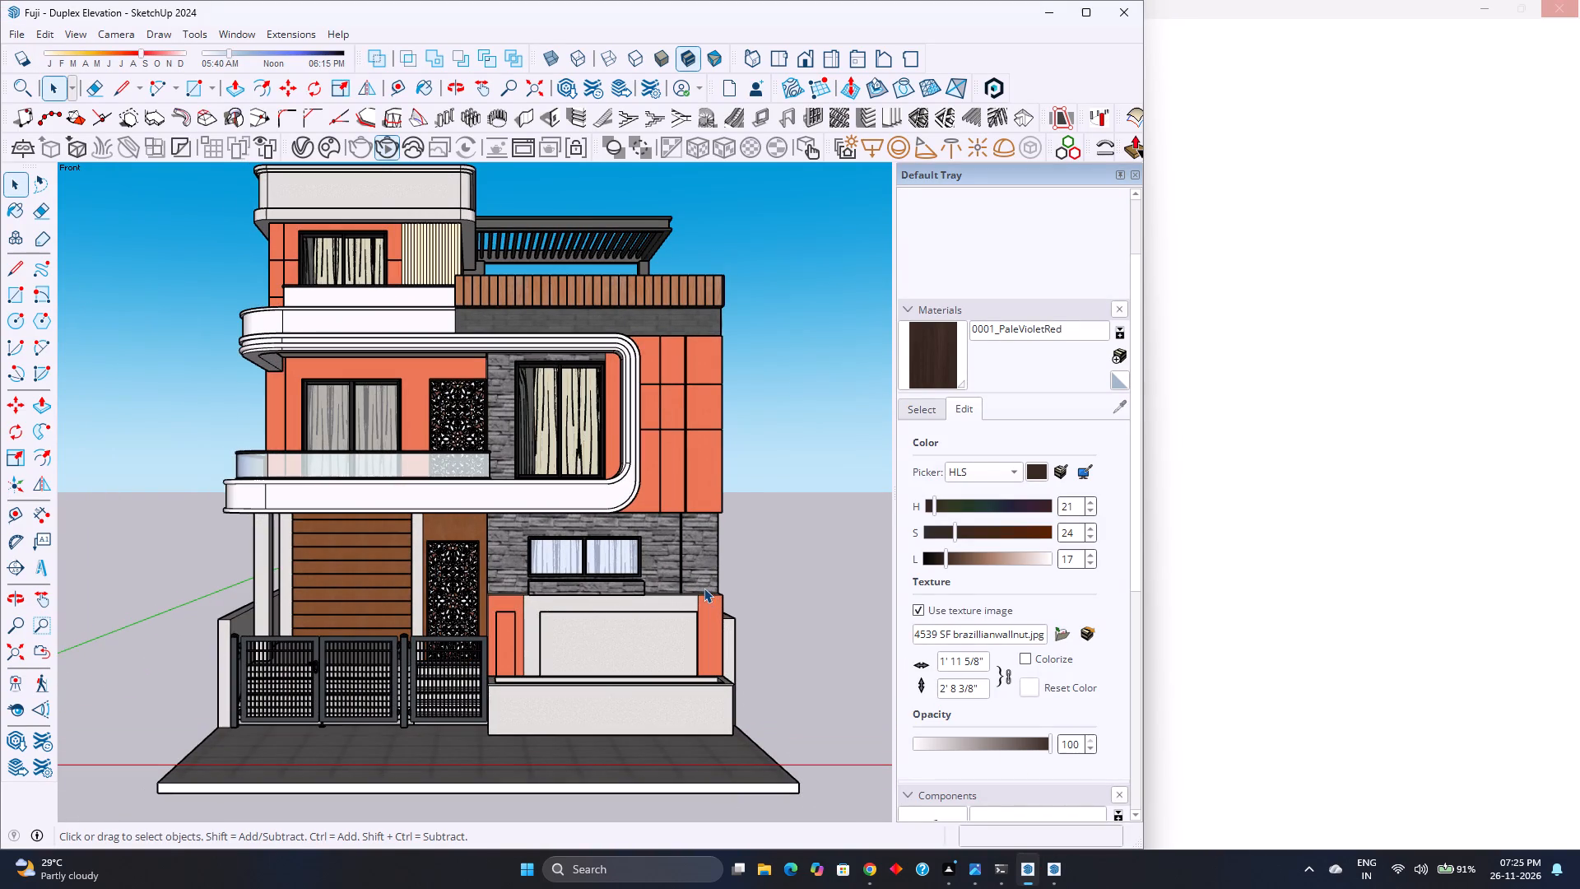
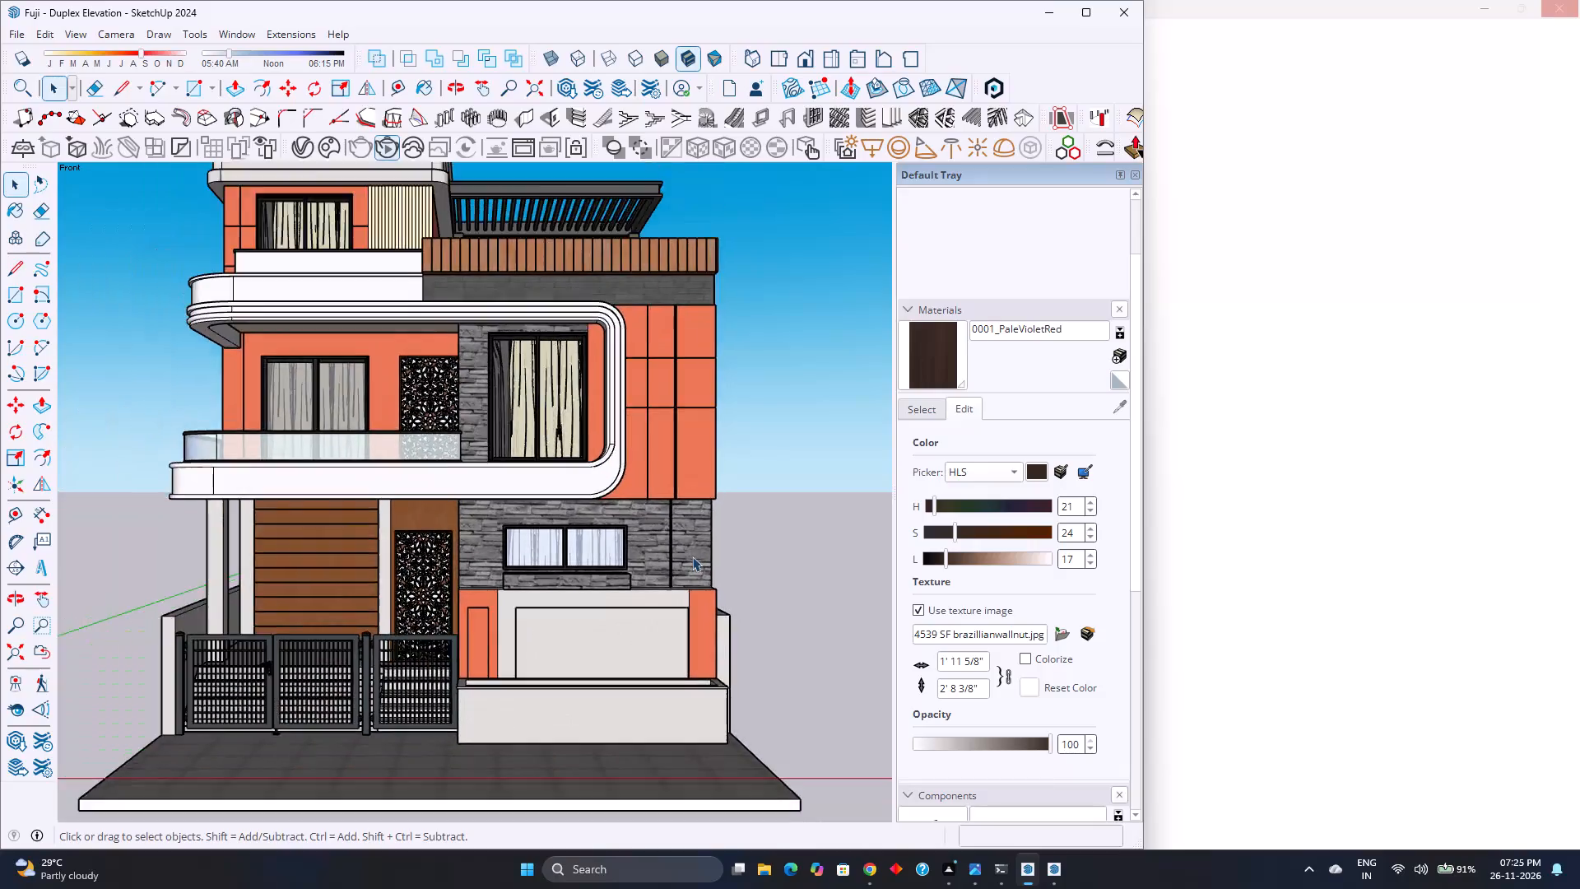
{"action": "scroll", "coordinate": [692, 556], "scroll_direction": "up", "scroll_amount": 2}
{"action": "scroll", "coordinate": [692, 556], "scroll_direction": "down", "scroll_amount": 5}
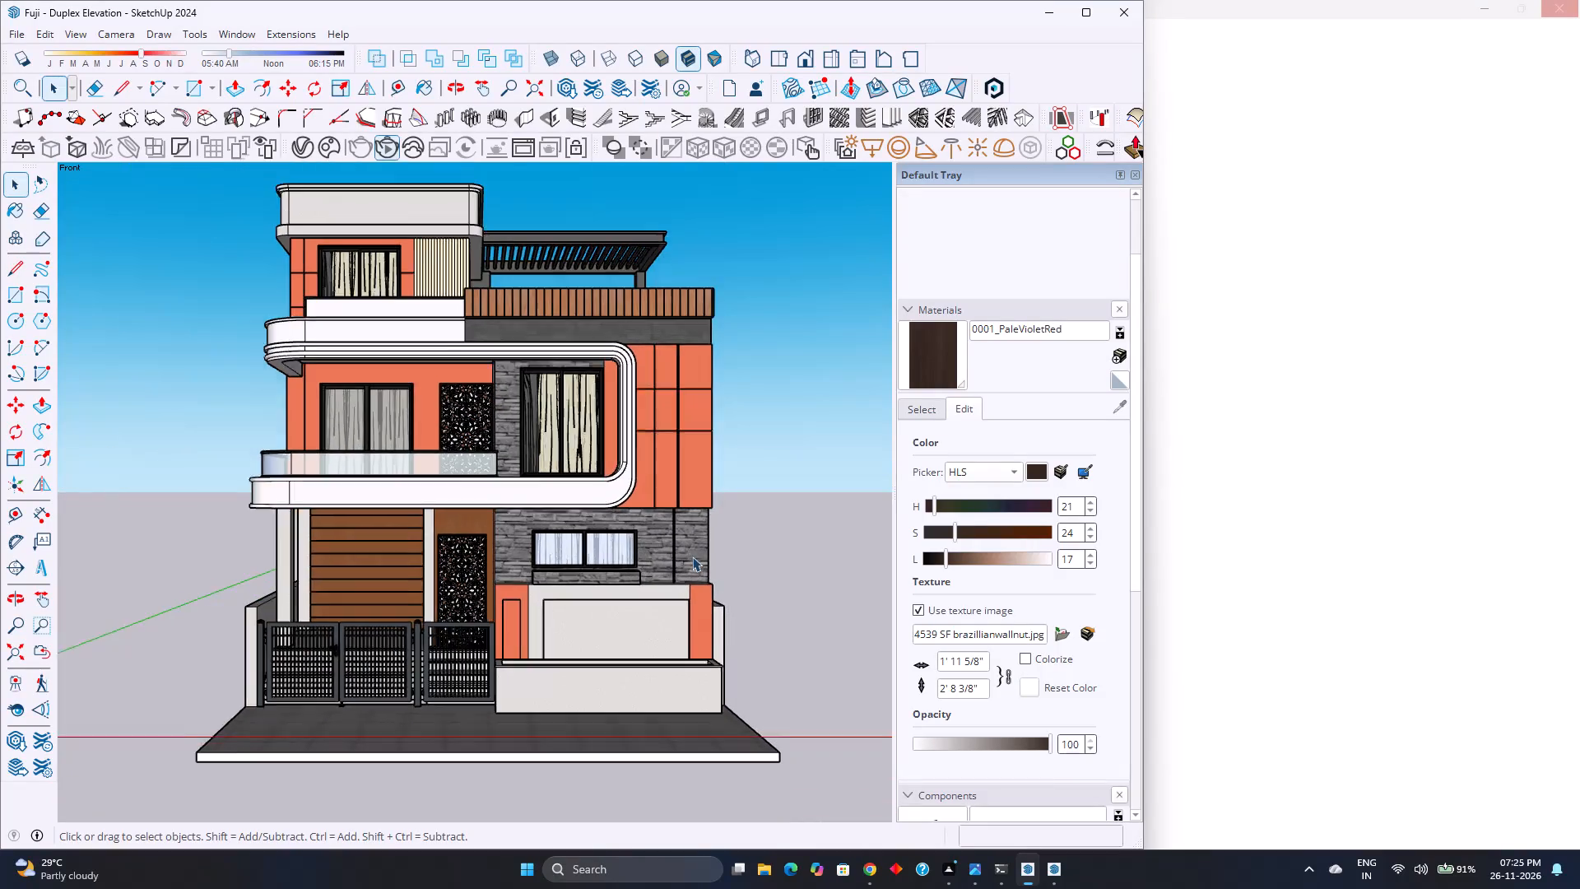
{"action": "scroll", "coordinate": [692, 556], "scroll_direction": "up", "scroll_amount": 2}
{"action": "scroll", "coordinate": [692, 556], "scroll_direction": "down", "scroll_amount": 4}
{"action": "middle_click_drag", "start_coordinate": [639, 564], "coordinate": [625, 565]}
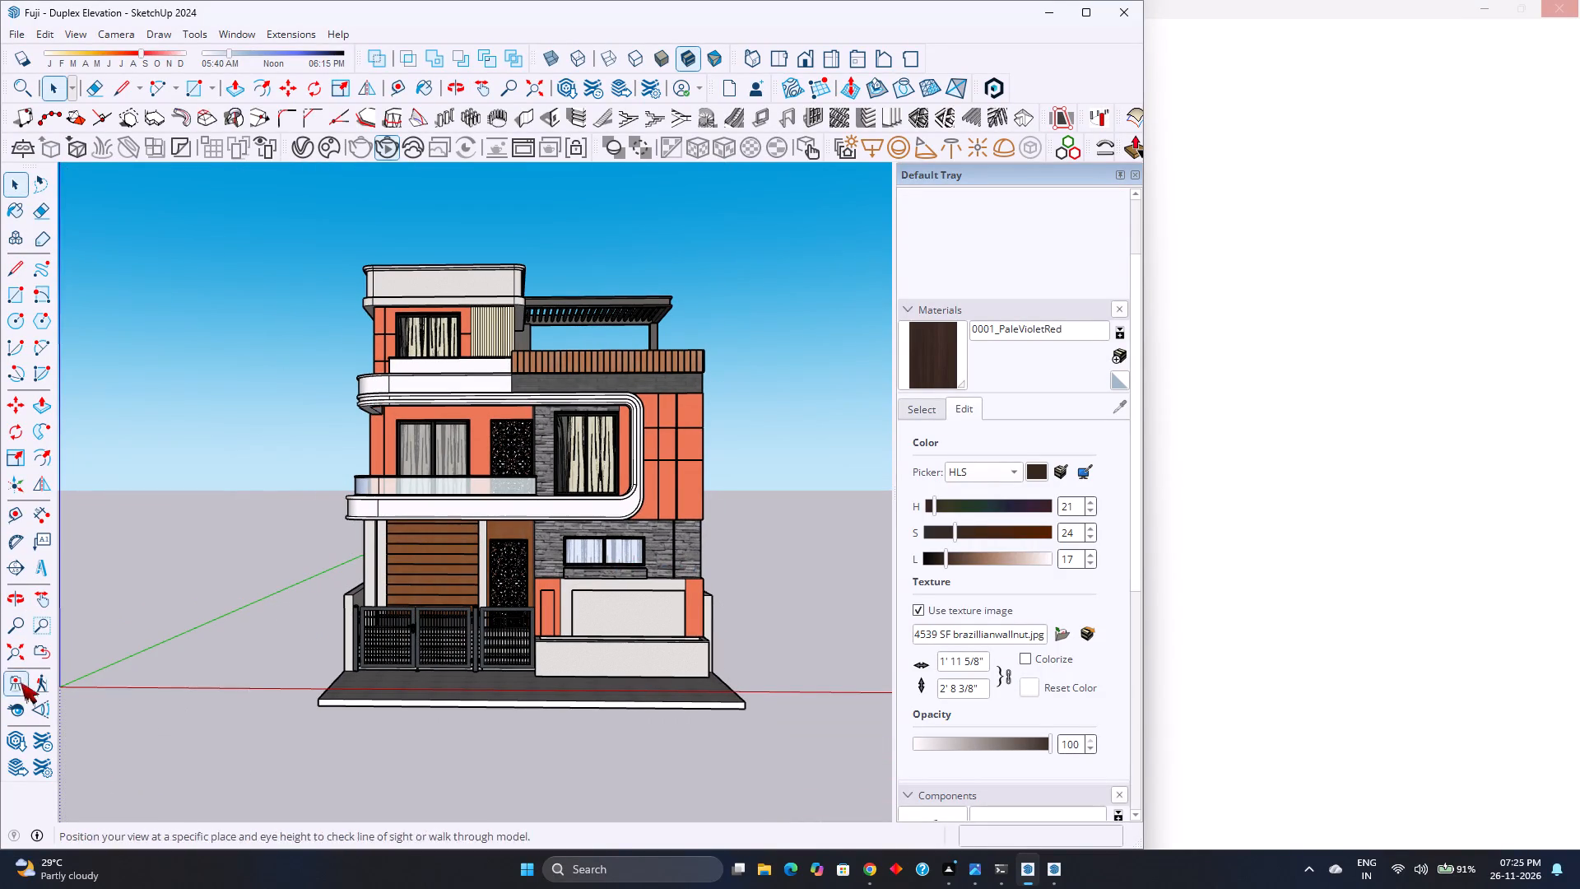
Return the duplex model to the standard front view and fit the whole house in it.
{"action": "left_click", "coordinate": [24, 653]}
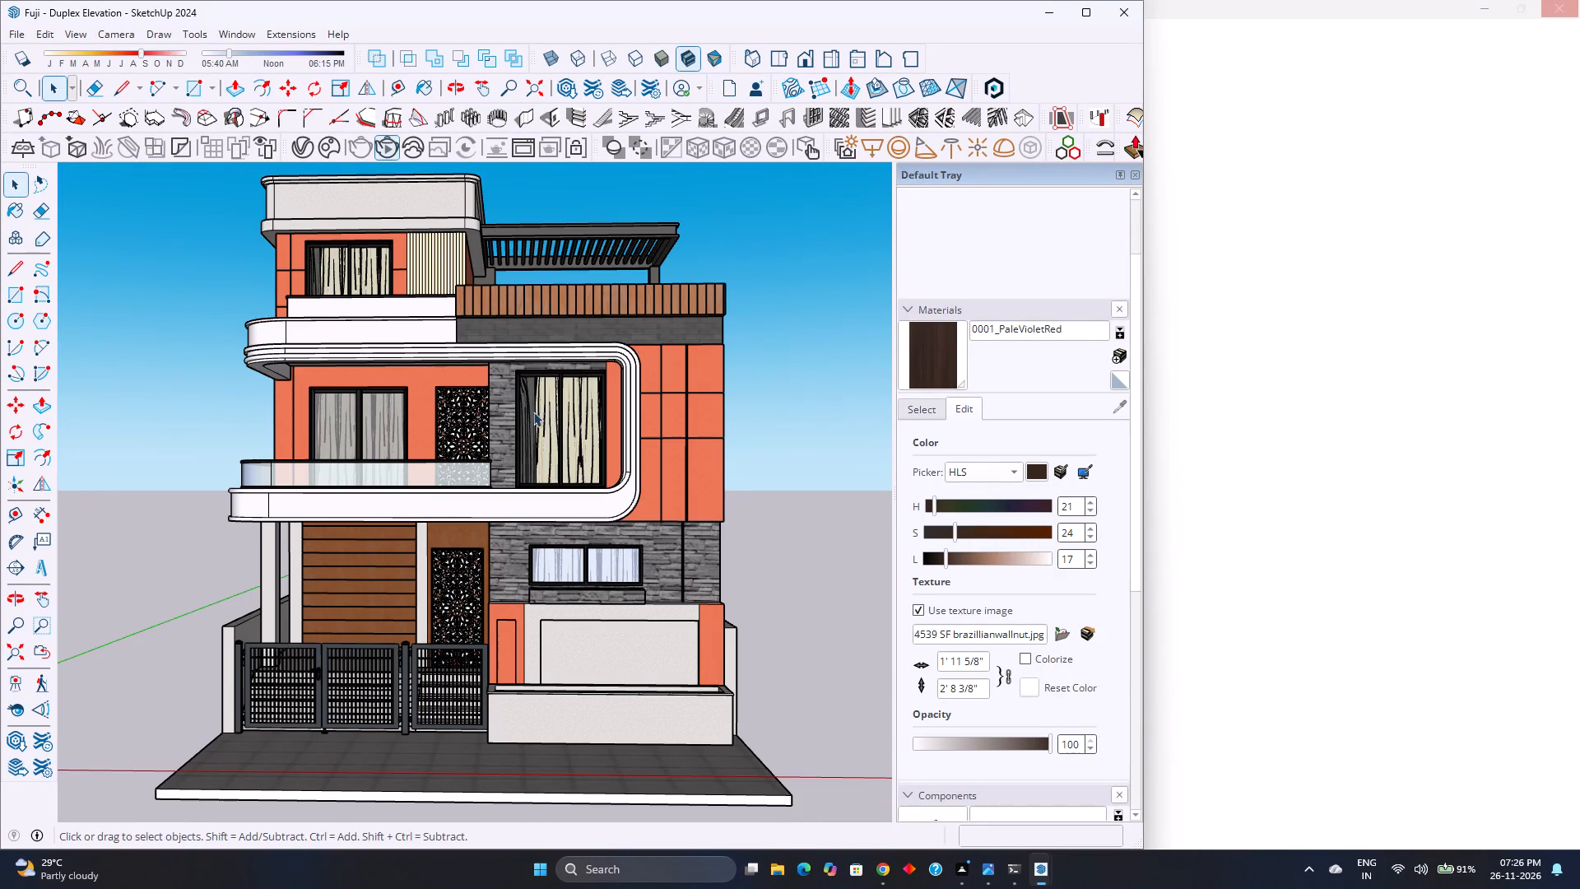
{"action": "middle_click_drag", "start_coordinate": [539, 466], "coordinate": [549, 468]}
{"action": "left_click", "coordinate": [26, 650]}
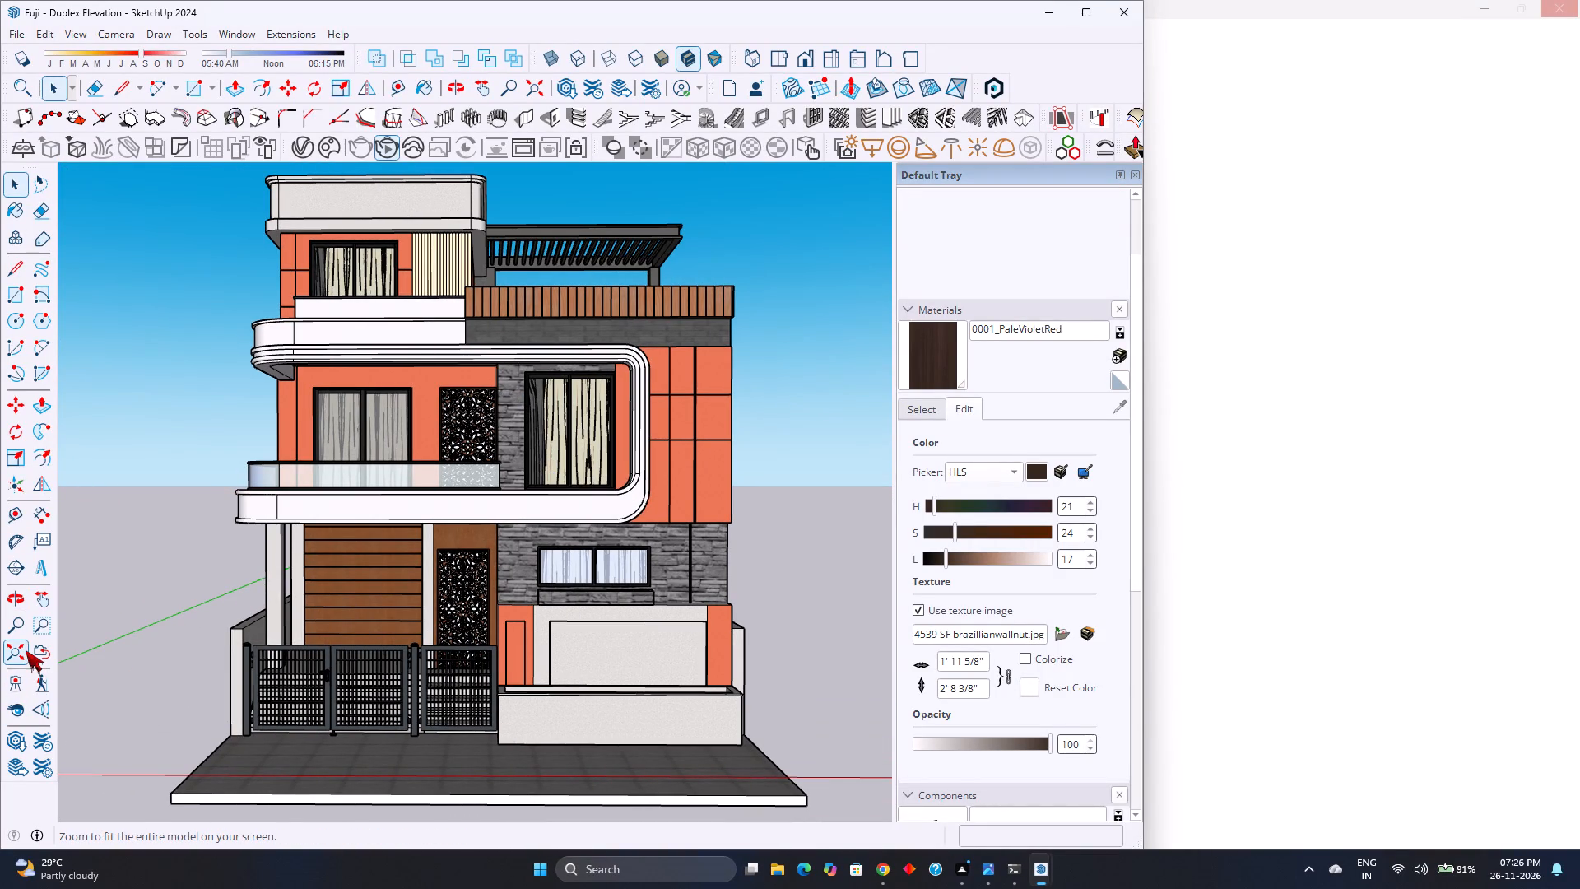
{"action": "left_click", "coordinate": [795, 68]}
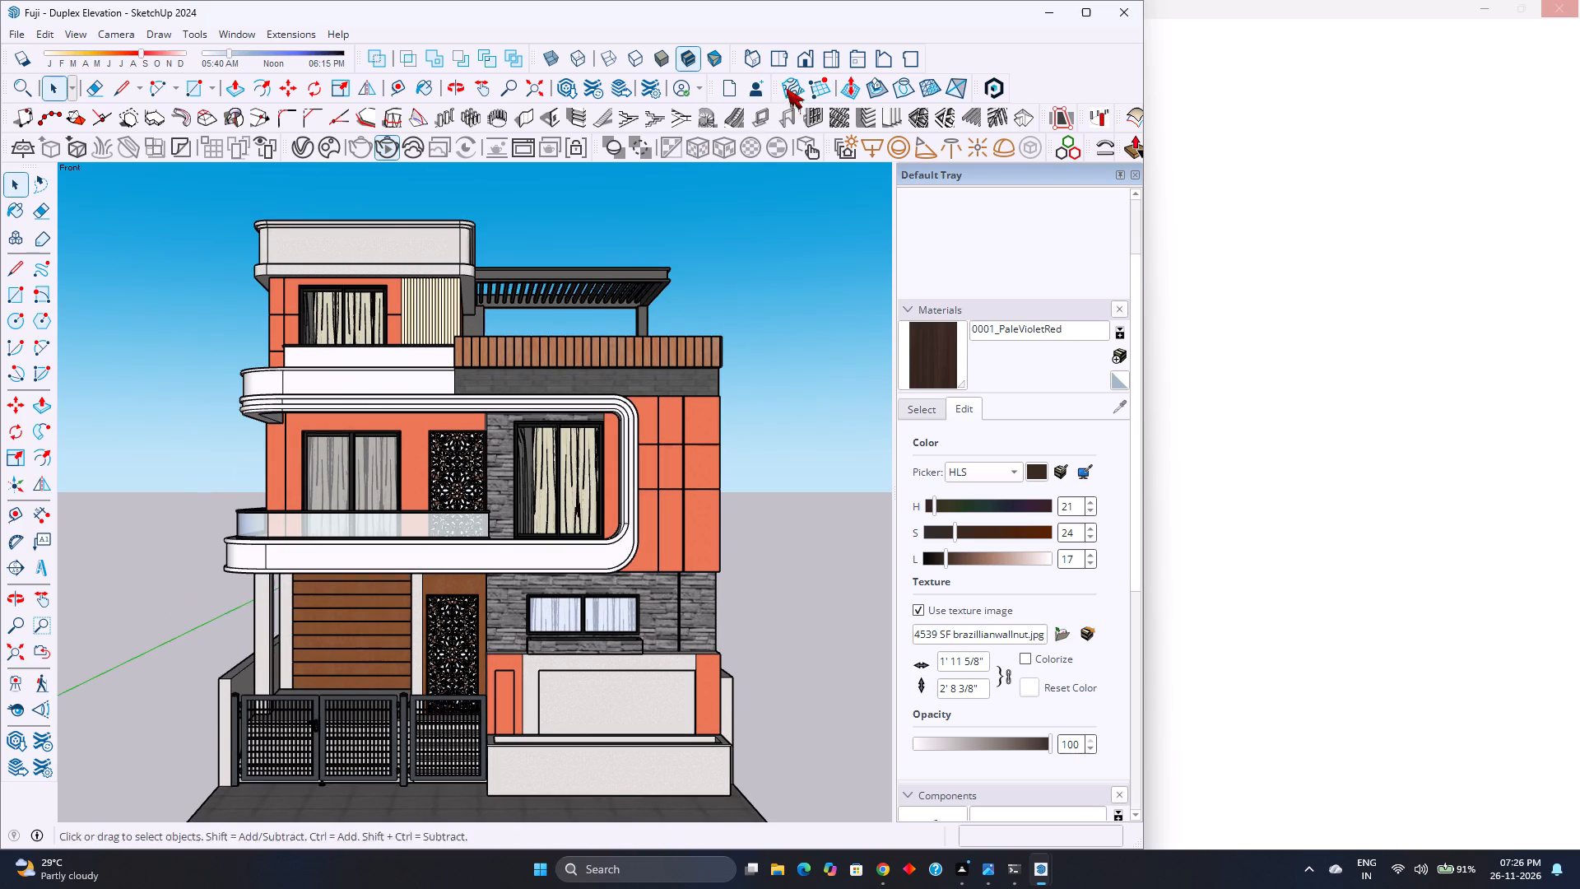
{"action": "left_click", "coordinate": [25, 653]}
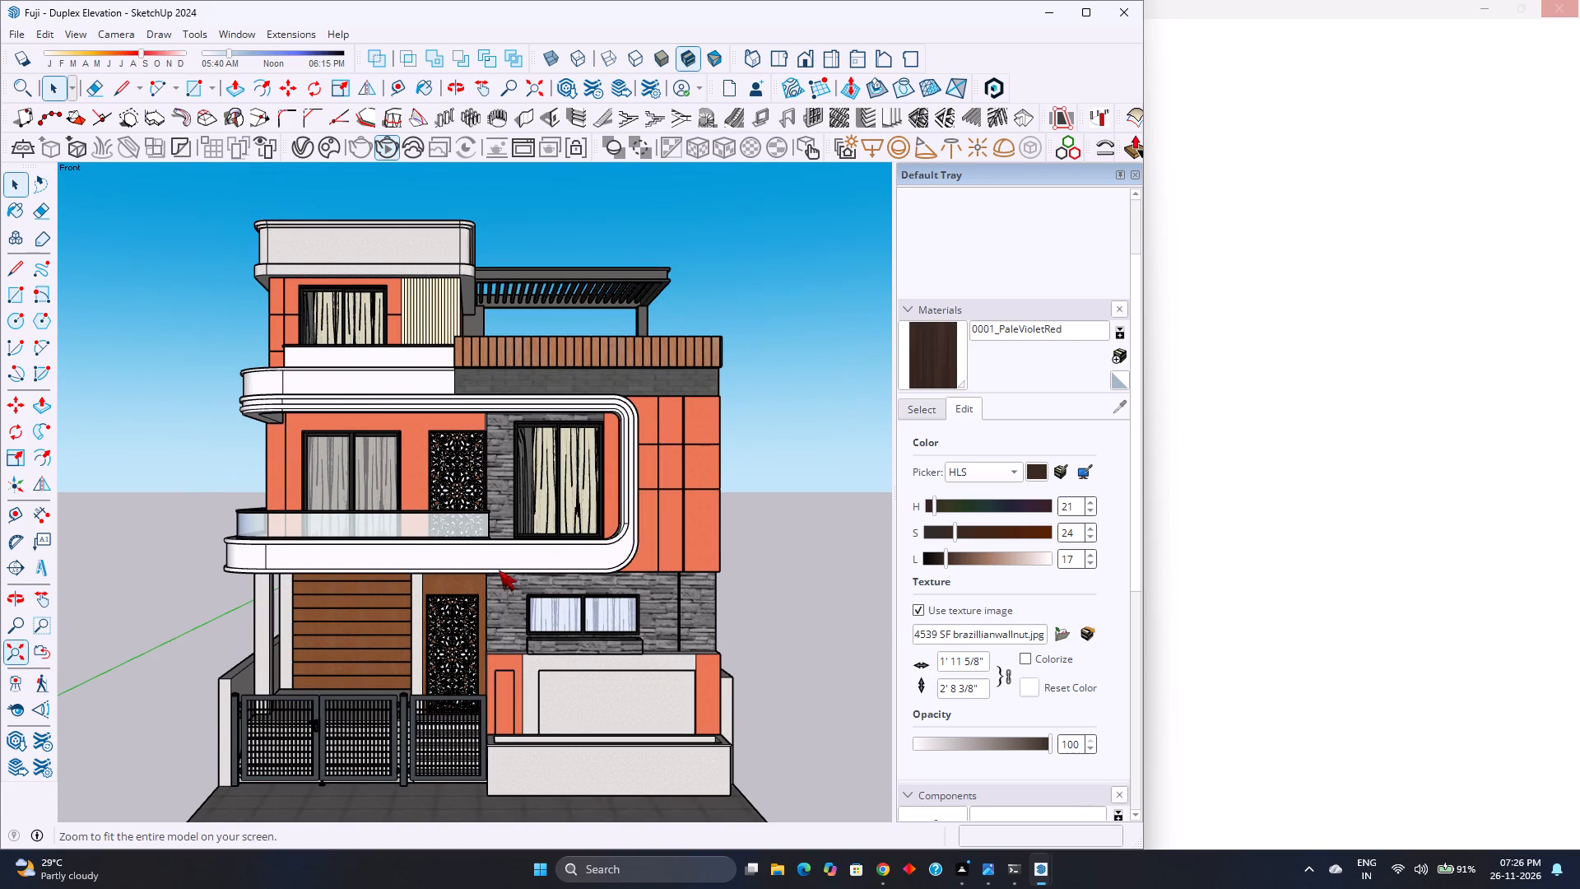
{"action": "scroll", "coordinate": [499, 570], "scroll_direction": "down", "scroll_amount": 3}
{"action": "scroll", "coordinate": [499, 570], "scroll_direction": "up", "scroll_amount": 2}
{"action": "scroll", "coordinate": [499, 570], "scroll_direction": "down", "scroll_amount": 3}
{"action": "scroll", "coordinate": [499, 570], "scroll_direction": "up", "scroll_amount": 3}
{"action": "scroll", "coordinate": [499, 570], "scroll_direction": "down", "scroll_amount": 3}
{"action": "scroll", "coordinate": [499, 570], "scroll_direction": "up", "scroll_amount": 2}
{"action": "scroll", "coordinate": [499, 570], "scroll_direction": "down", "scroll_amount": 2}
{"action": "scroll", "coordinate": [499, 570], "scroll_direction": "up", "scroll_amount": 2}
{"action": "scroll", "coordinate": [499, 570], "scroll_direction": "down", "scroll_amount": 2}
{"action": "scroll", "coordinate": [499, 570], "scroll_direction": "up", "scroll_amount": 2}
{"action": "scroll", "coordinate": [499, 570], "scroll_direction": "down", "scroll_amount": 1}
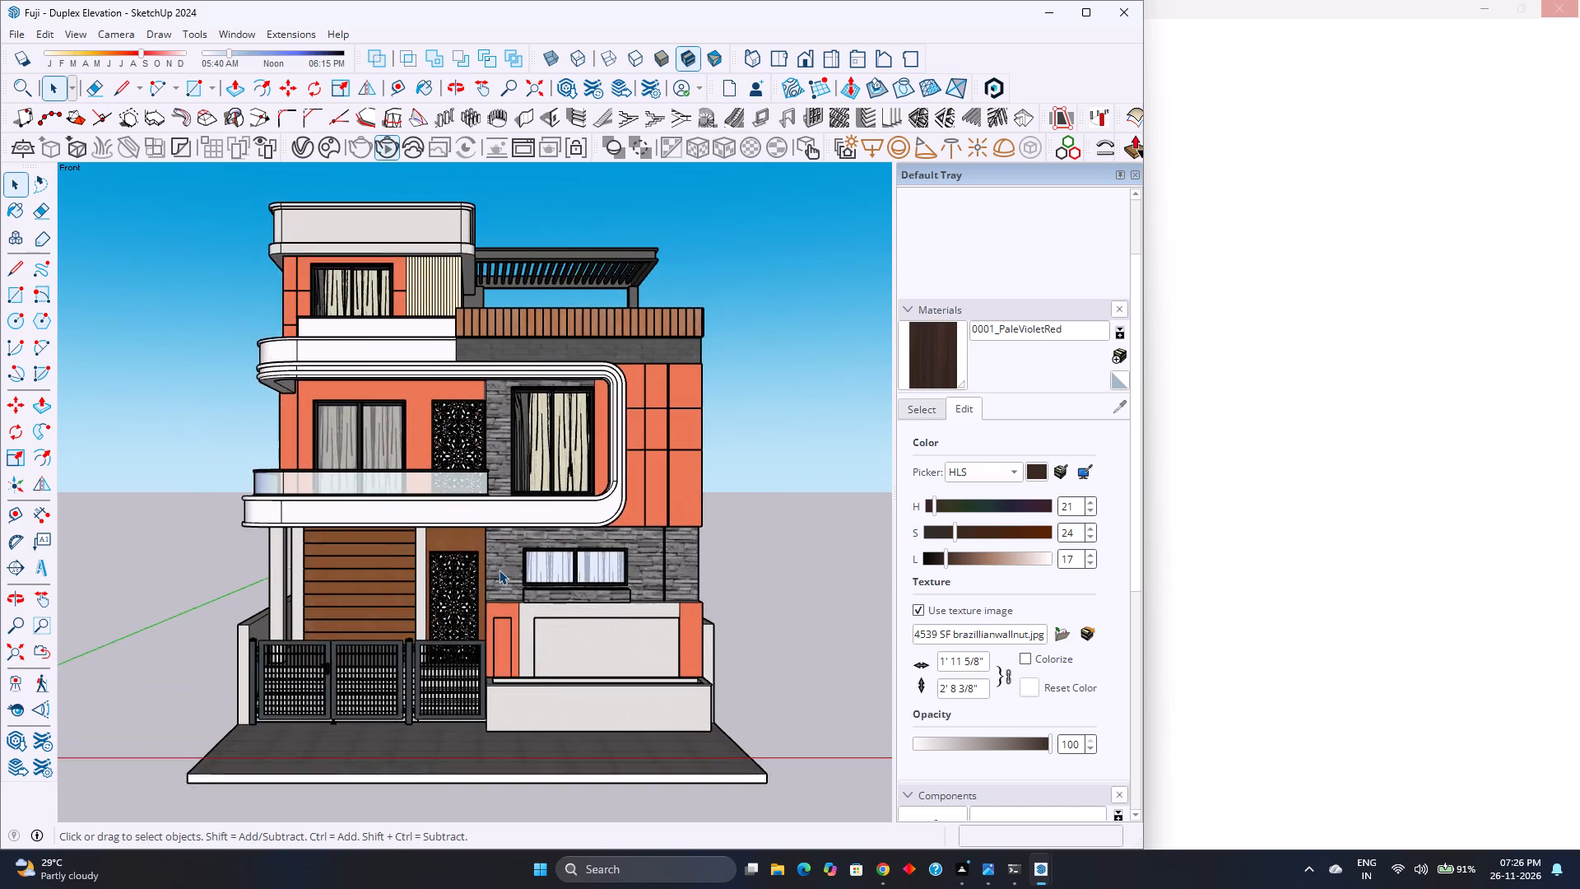
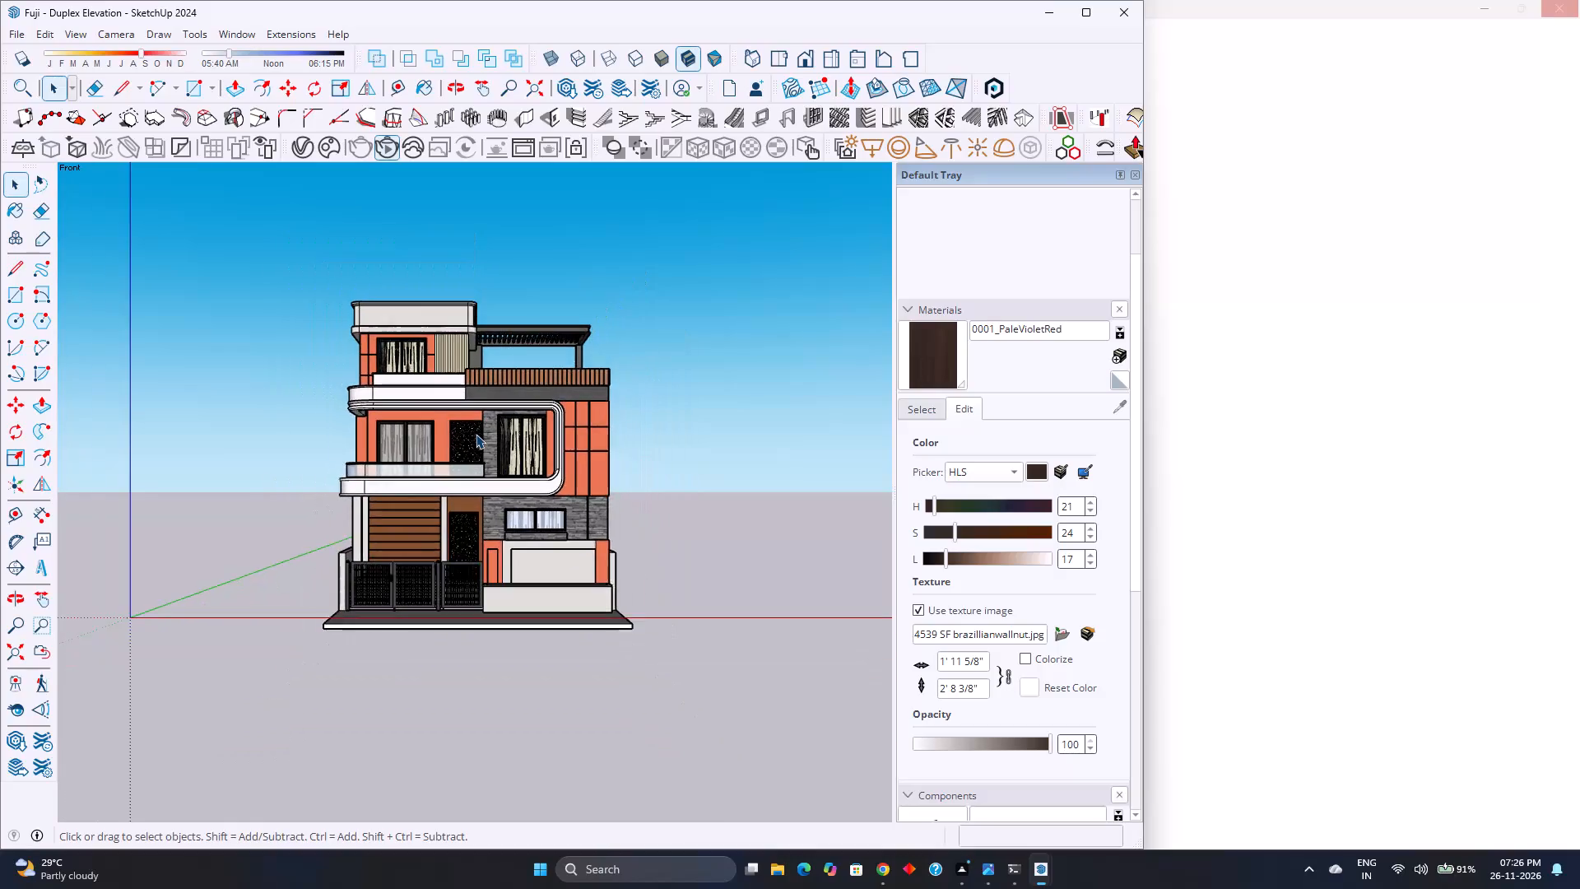
Examine the duplex's front elevation up close, checking the facade's details.
{"action": "scroll", "coordinate": [476, 434], "scroll_direction": "down", "scroll_amount": 2}
{"action": "scroll", "coordinate": [476, 434], "scroll_direction": "up", "scroll_amount": 3}
{"action": "scroll", "coordinate": [476, 434], "scroll_direction": "down", "scroll_amount": 3}
{"action": "scroll", "coordinate": [476, 434], "scroll_direction": "up", "scroll_amount": 4}
{"action": "scroll", "coordinate": [476, 434], "scroll_direction": "down", "scroll_amount": 4}
{"action": "scroll", "coordinate": [476, 434], "scroll_direction": "up", "scroll_amount": 3}
{"action": "scroll", "coordinate": [476, 434], "scroll_direction": "down", "scroll_amount": 3}
{"action": "scroll", "coordinate": [476, 434], "scroll_direction": "up", "scroll_amount": 4}
{"action": "scroll", "coordinate": [476, 434], "scroll_direction": "down", "scroll_amount": 5}
{"action": "scroll", "coordinate": [476, 434], "scroll_direction": "up", "scroll_amount": 4}
{"action": "scroll", "coordinate": [476, 434], "scroll_direction": "down", "scroll_amount": 4}
{"action": "scroll", "coordinate": [476, 434], "scroll_direction": "up", "scroll_amount": 4}
{"action": "scroll", "coordinate": [476, 434], "scroll_direction": "down", "scroll_amount": 4}
{"action": "scroll", "coordinate": [476, 434], "scroll_direction": "up", "scroll_amount": 4}
{"action": "scroll", "coordinate": [476, 434], "scroll_direction": "down", "scroll_amount": 4}
{"action": "scroll", "coordinate": [476, 434], "scroll_direction": "up", "scroll_amount": 11}
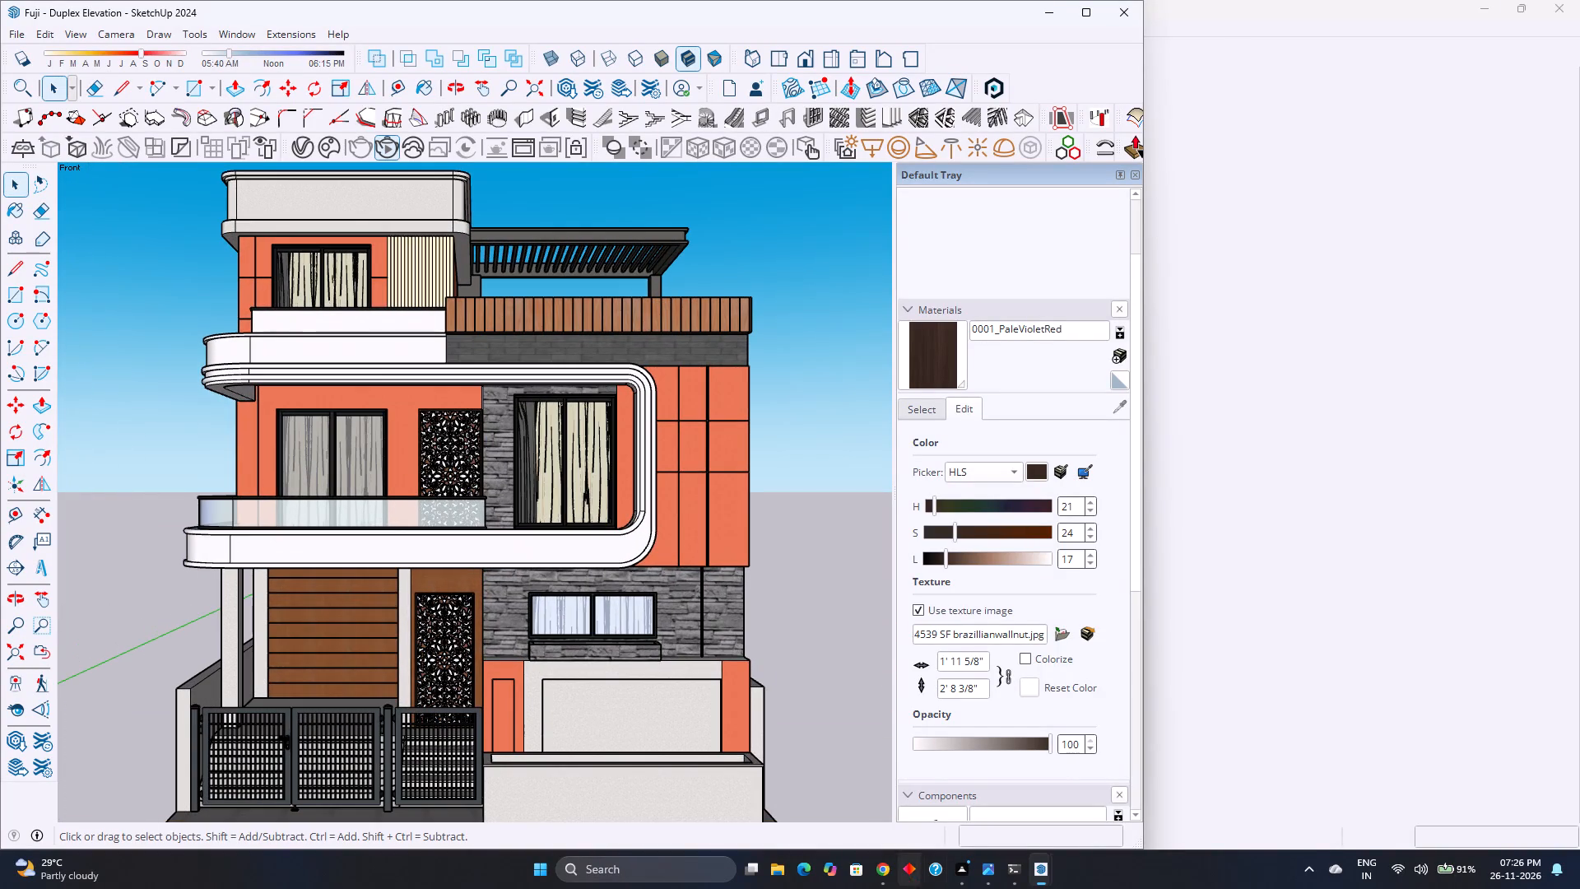
Switch to the Modern G+1 Residential Elevation 2 model and copy the wall light mounted on the upper floor's white wall.
{"action": "left_click", "coordinate": [1205, 757]}
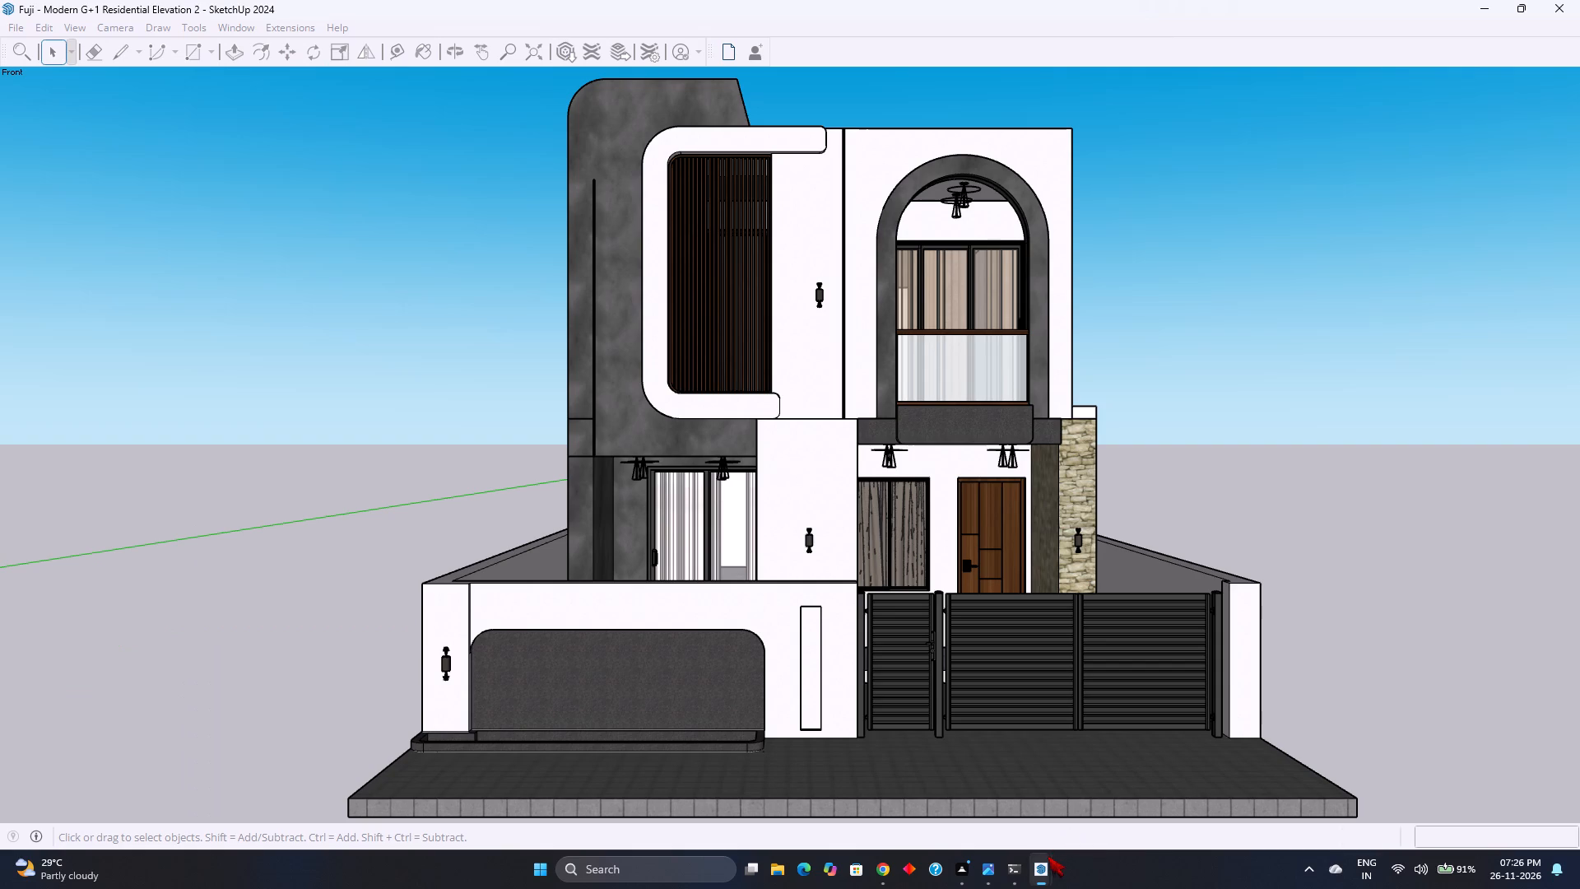
{"action": "scroll", "coordinate": [842, 493], "scroll_direction": "up", "scroll_amount": 2}
{"action": "scroll", "coordinate": [841, 493], "scroll_direction": "down", "scroll_amount": 2}
{"action": "left_click", "coordinate": [841, 490]}
{"action": "scroll", "coordinate": [884, 530], "scroll_direction": "up", "scroll_amount": 3}
{"action": "scroll", "coordinate": [884, 530], "scroll_direction": "down", "scroll_amount": 3}
{"action": "scroll", "coordinate": [884, 530], "scroll_direction": "up", "scroll_amount": 3}
{"action": "scroll", "coordinate": [884, 530], "scroll_direction": "down", "scroll_amount": 3}
{"action": "scroll", "coordinate": [884, 530], "scroll_direction": "up", "scroll_amount": 3}
{"action": "scroll", "coordinate": [884, 530], "scroll_direction": "down", "scroll_amount": 3}
{"action": "scroll", "coordinate": [889, 540], "scroll_direction": "up", "scroll_amount": 2}
{"action": "scroll", "coordinate": [889, 540], "scroll_direction": "down", "scroll_amount": 3}
{"action": "scroll", "coordinate": [889, 540], "scroll_direction": "up", "scroll_amount": 2}
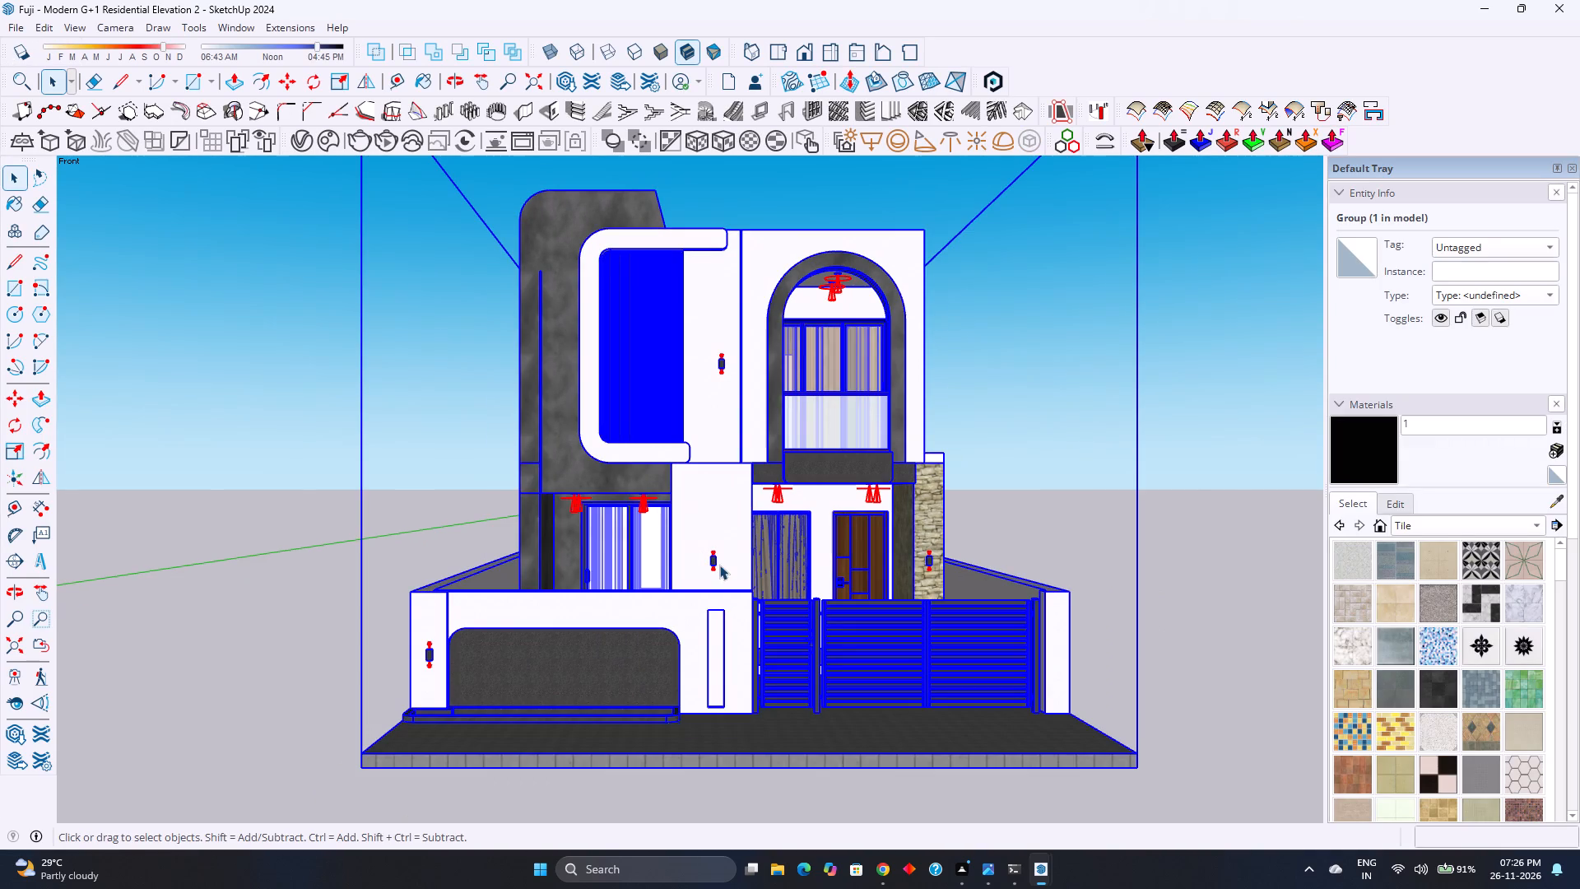
{"action": "triple_click", "coordinate": [719, 565]}
{"action": "left_click", "coordinate": [713, 560]}
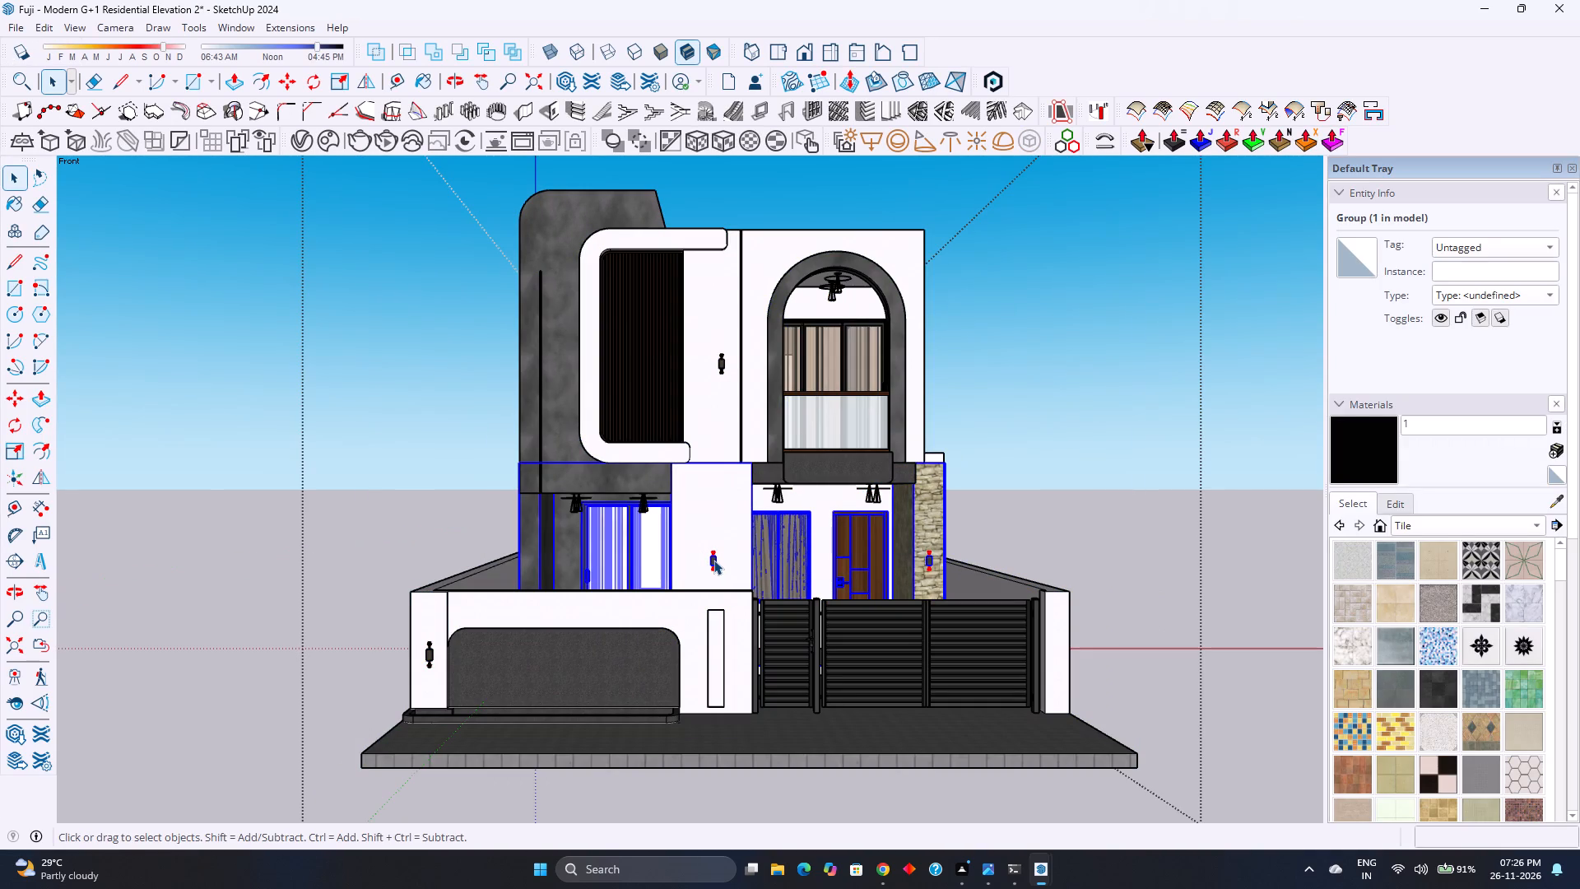
{"action": "left_click", "coordinate": [723, 368]}
{"action": "double_click", "coordinate": [723, 368]}
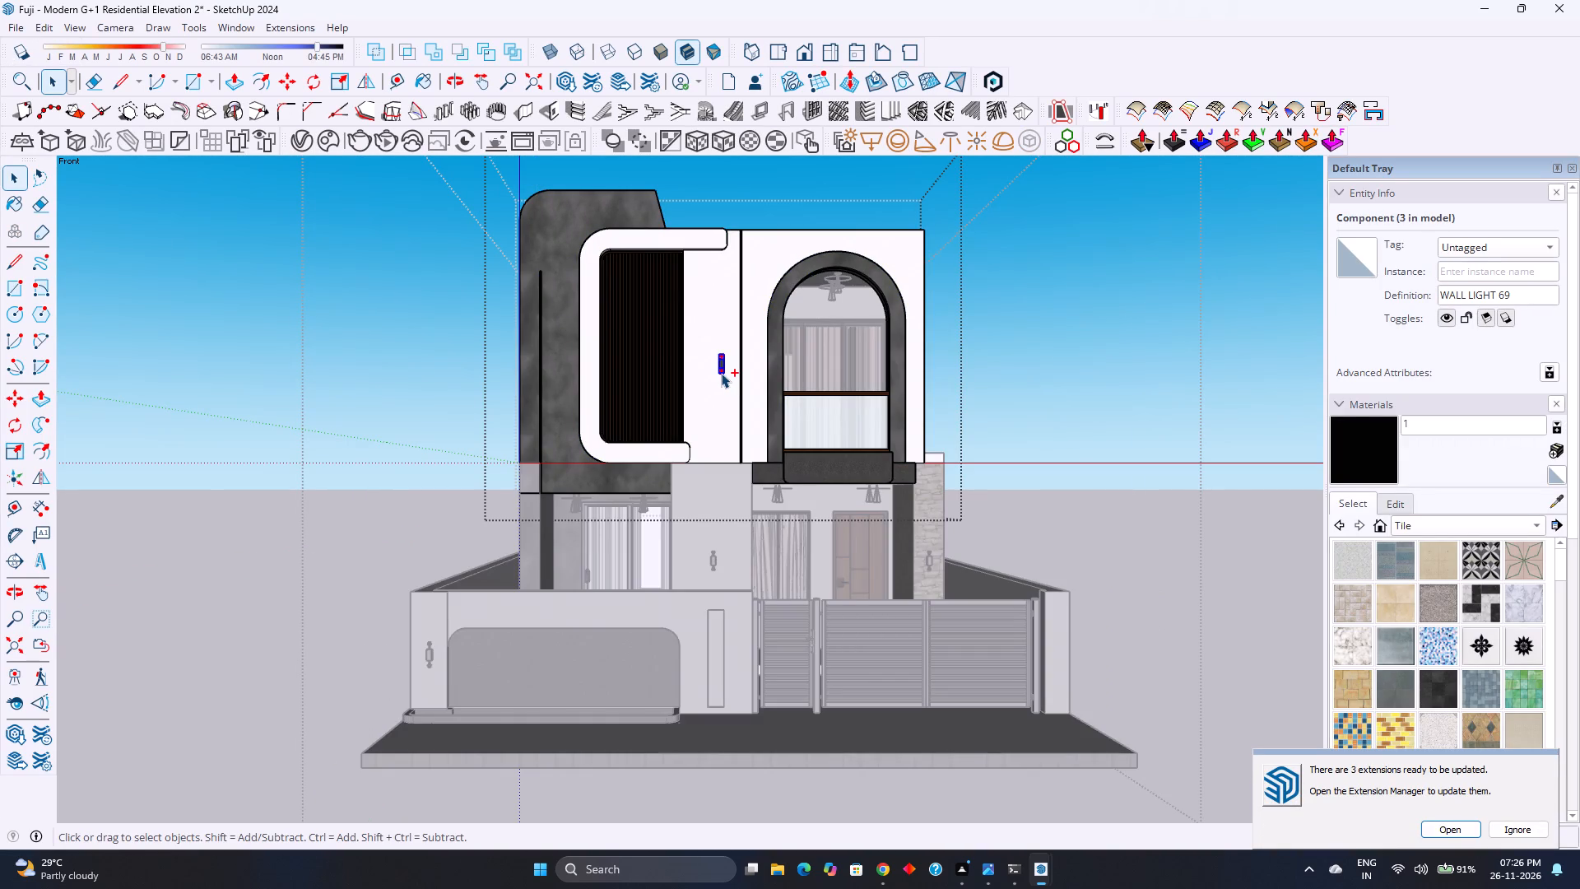
{"action": "key", "text": "ctrl+c"}
Close the Modern G+1 Residential Elevation 2 model, saving its changes.
{"action": "left_click", "coordinate": [1579, 6]}
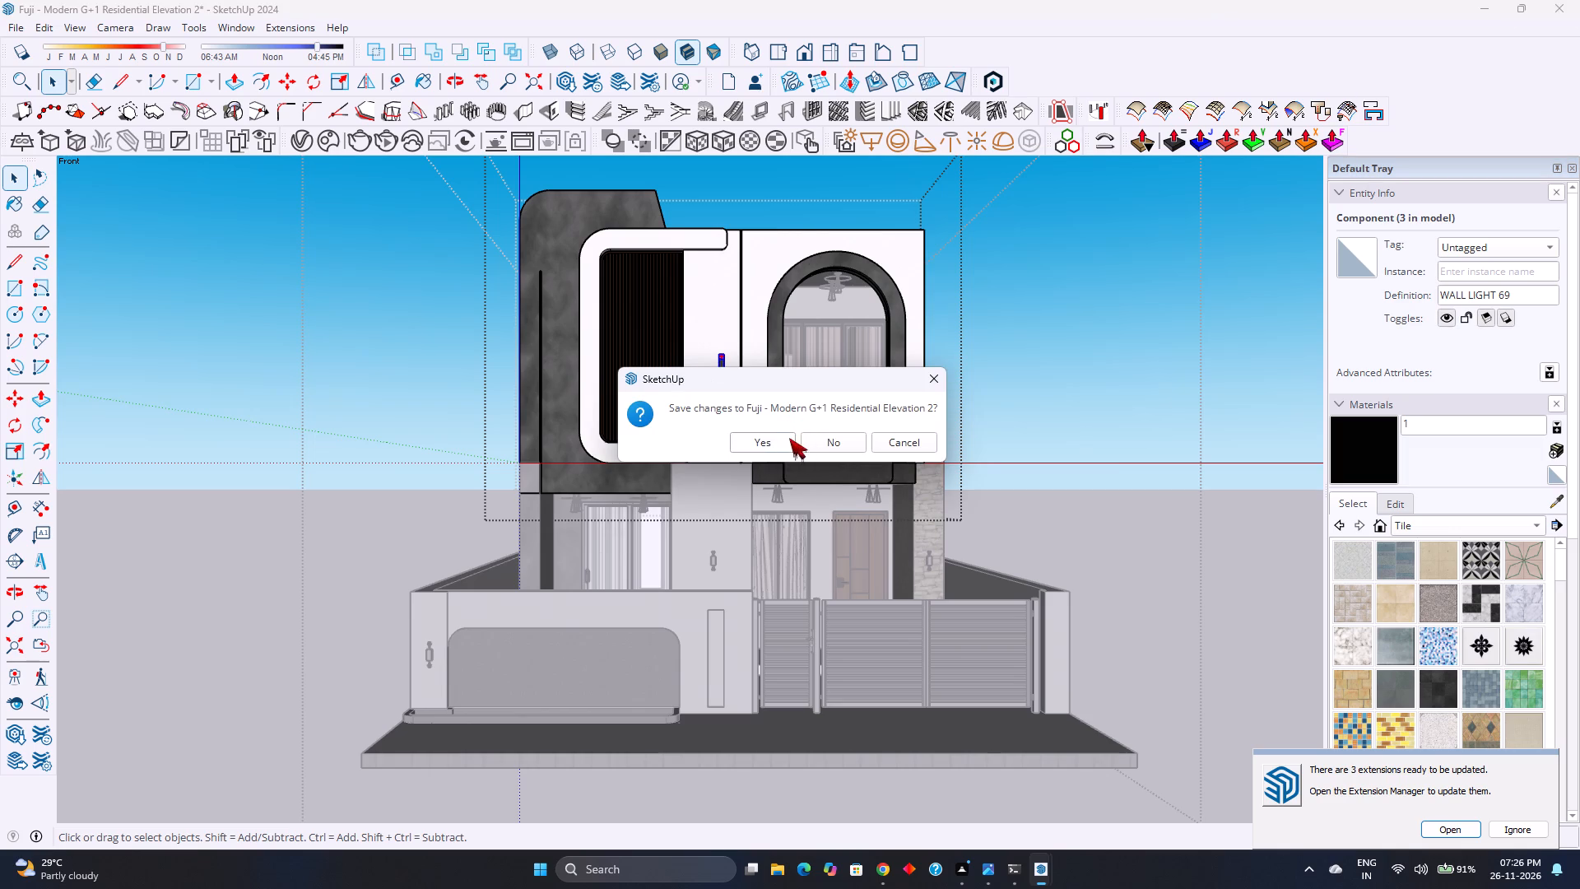
{"action": "left_click", "coordinate": [780, 440]}
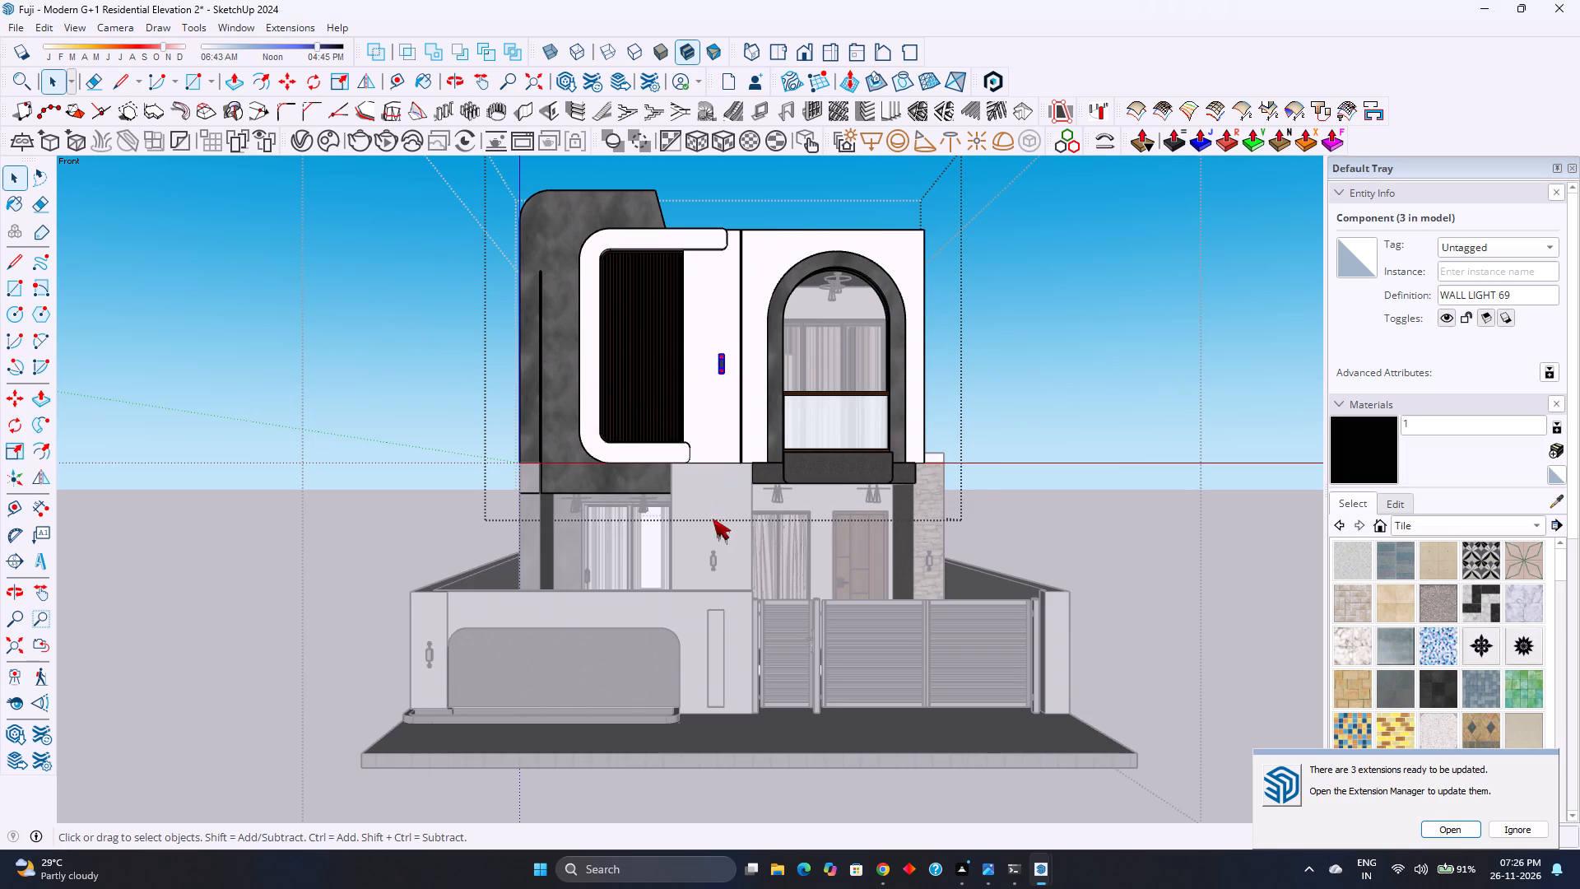
Open the duplex house group for editing and paste the copied wall light beside the front boundary wall's corner.
{"action": "double_click", "coordinate": [559, 547]}
{"action": "scroll", "coordinate": [559, 547], "scroll_direction": "up", "scroll_amount": 3}
{"action": "left_click", "coordinate": [559, 547]}
{"action": "scroll", "coordinate": [559, 547], "scroll_direction": "down", "scroll_amount": 7}
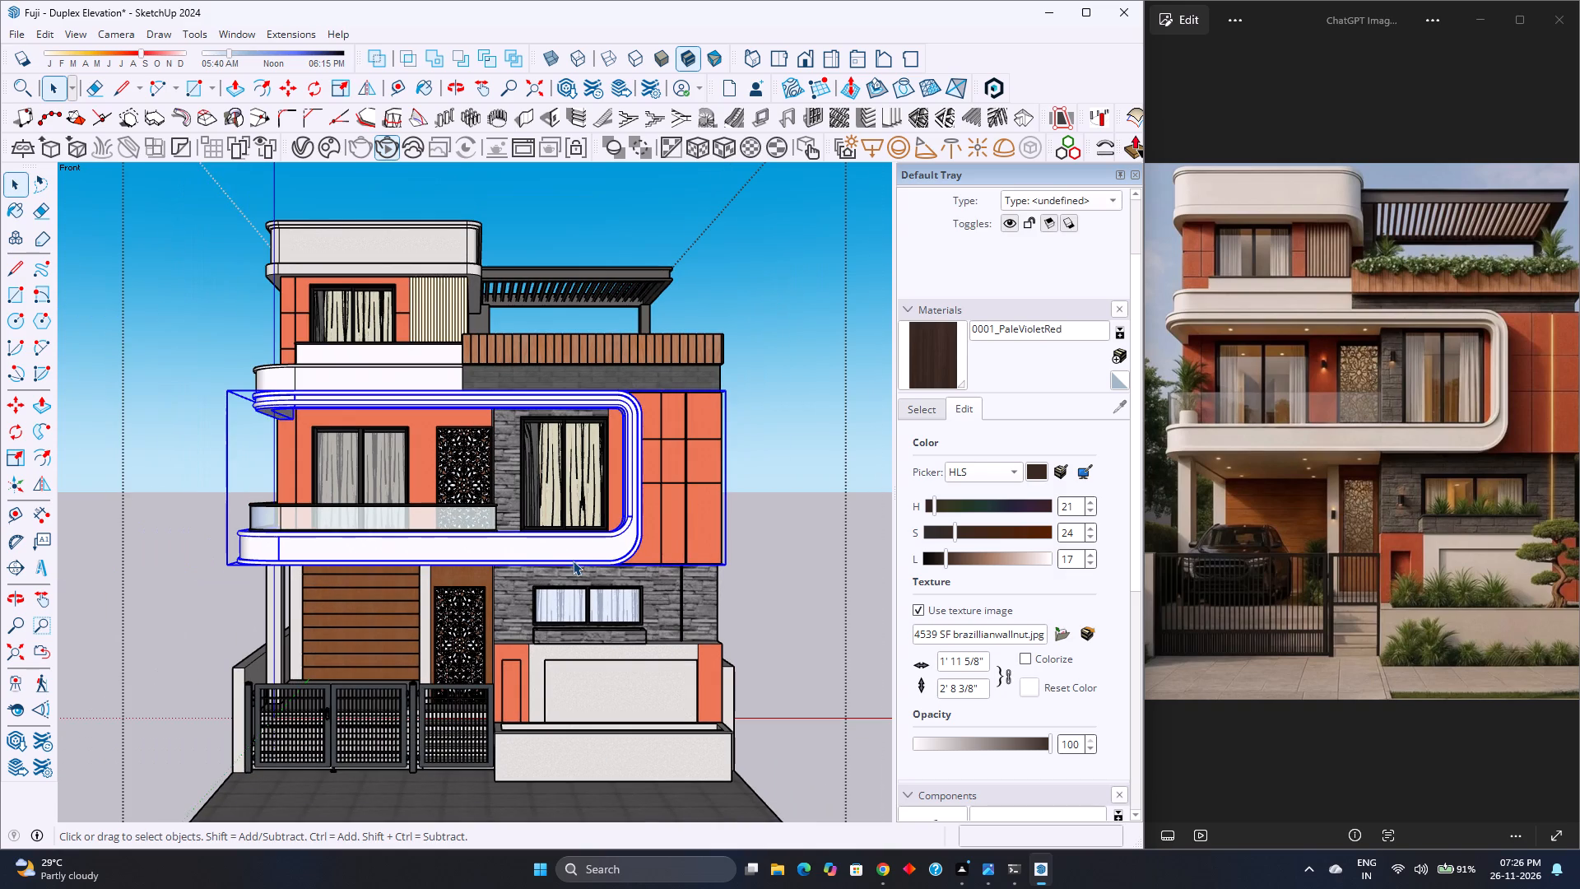
{"action": "key", "text": "ctrl+v"}
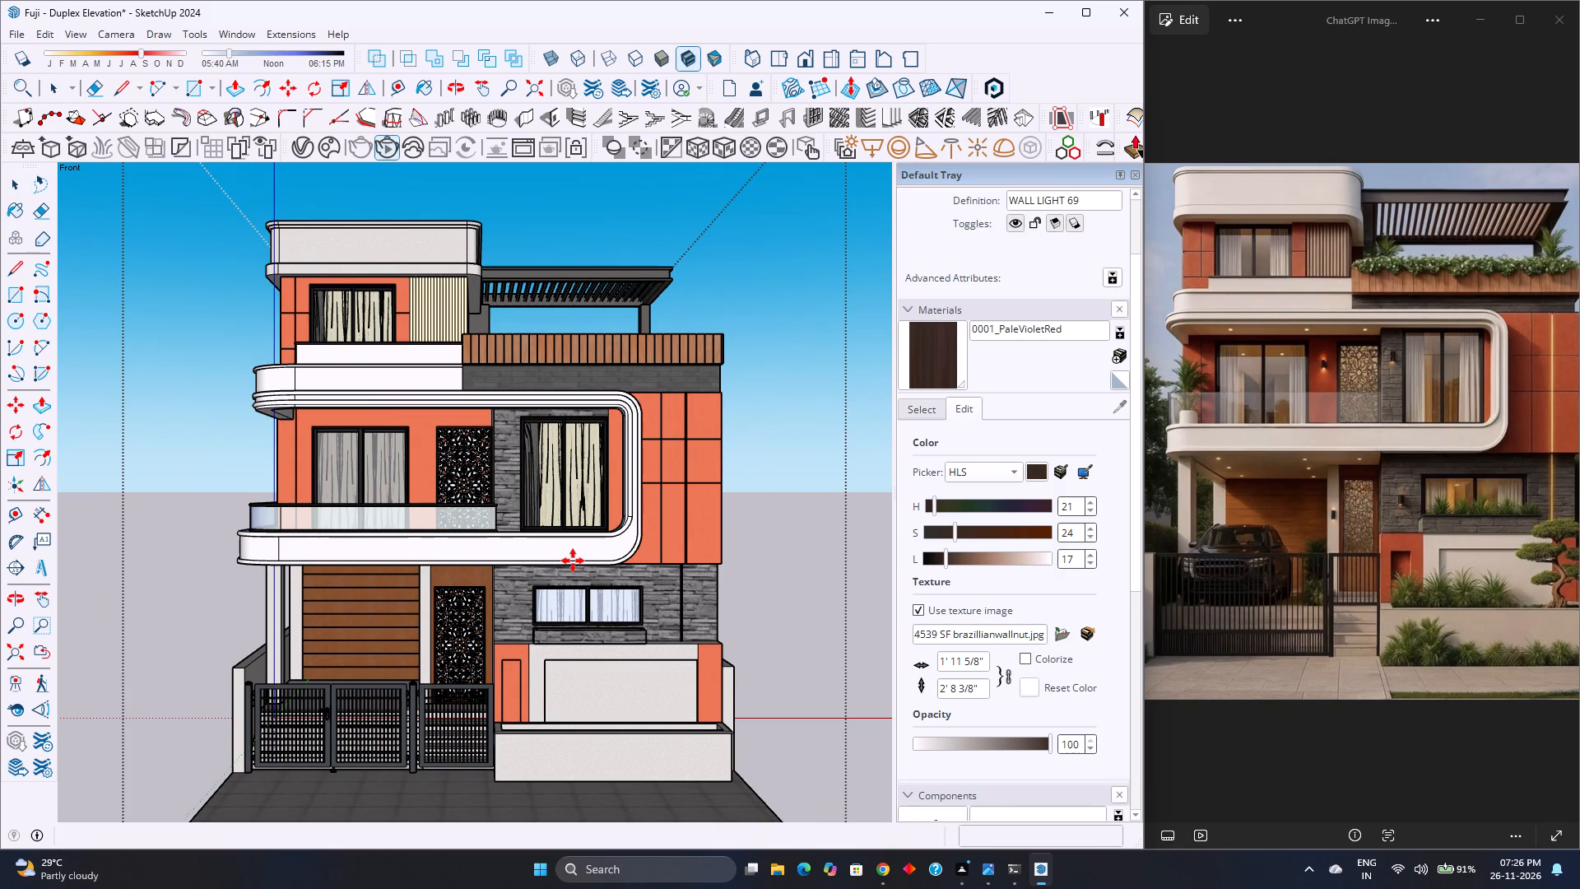
{"action": "scroll", "coordinate": [565, 545], "scroll_direction": "down", "scroll_amount": 4}
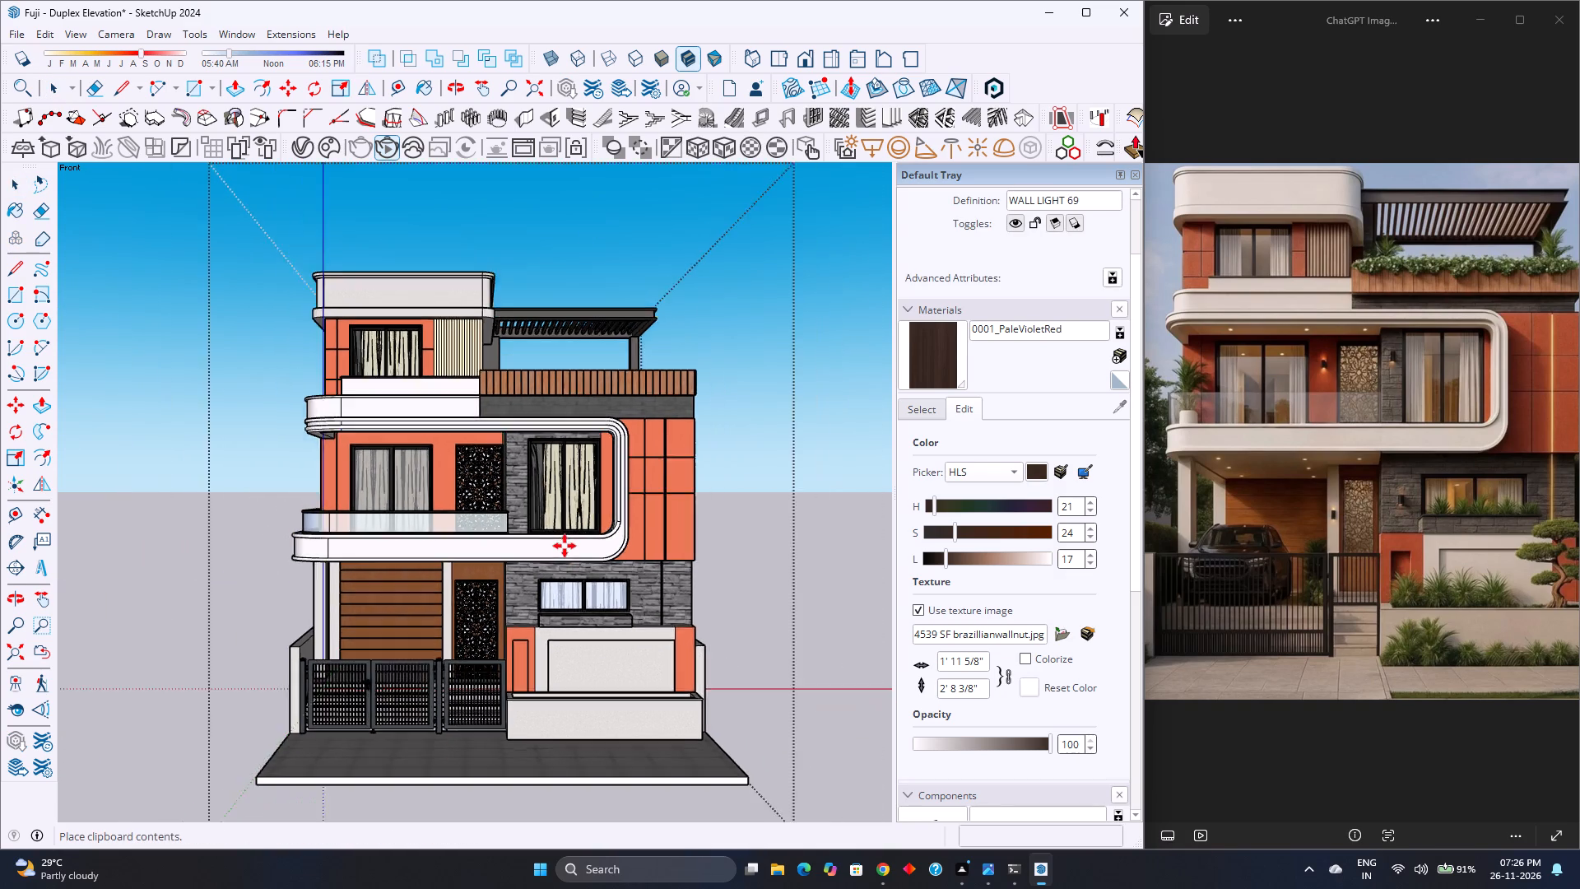
{"action": "scroll", "coordinate": [565, 593], "scroll_direction": "up", "scroll_amount": 7}
{"action": "middle_click_drag", "start_coordinate": [579, 598], "coordinate": [563, 668]}
{"action": "scroll", "coordinate": [574, 634], "scroll_direction": "down", "scroll_amount": 6}
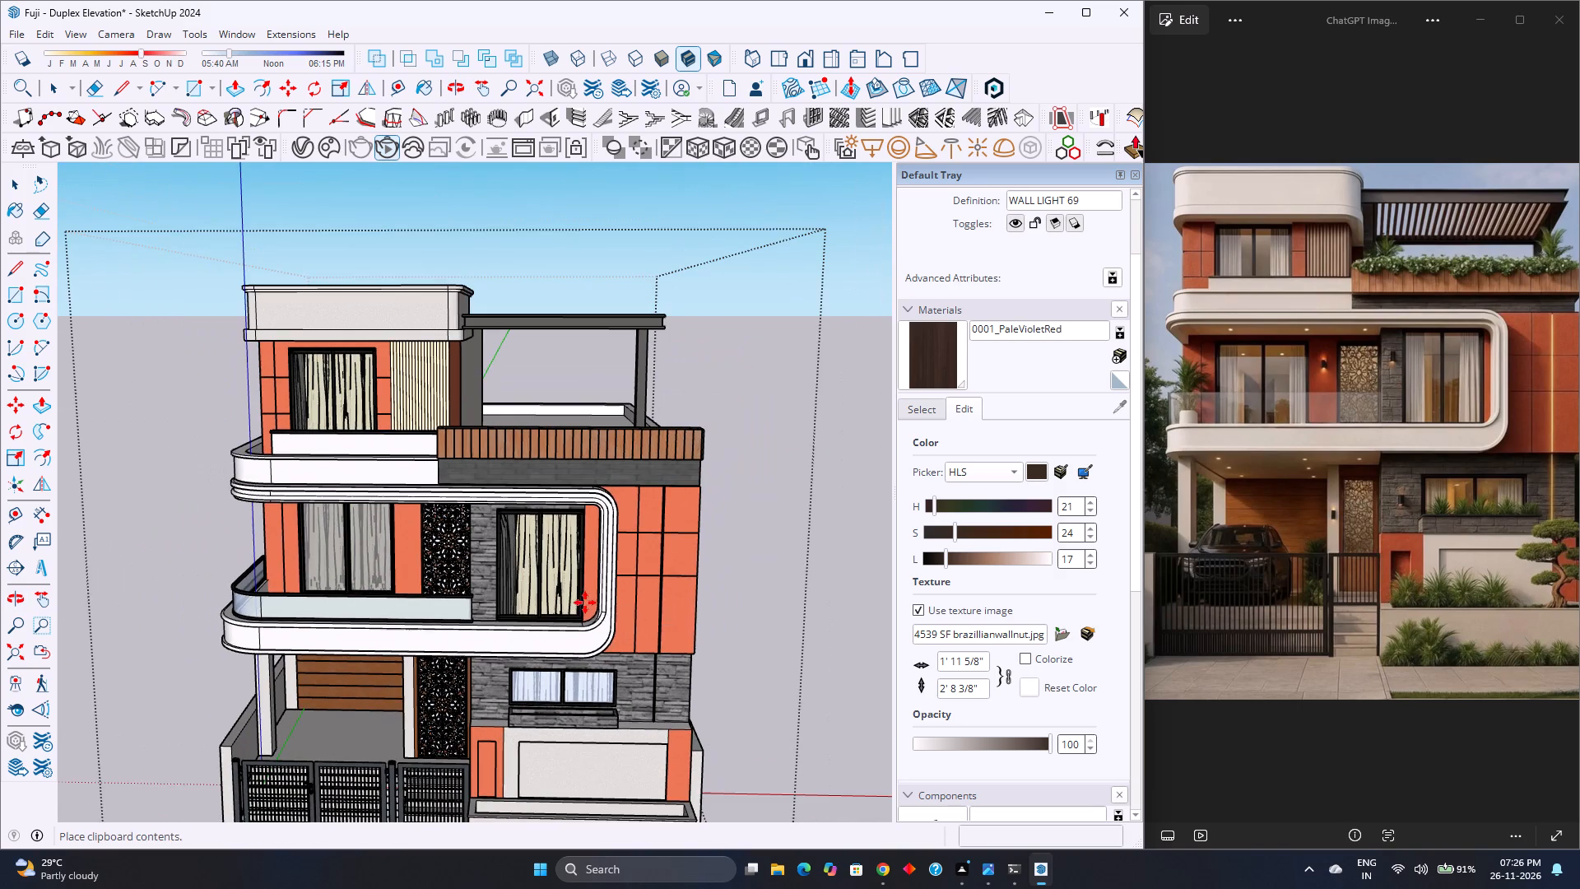
{"action": "scroll", "coordinate": [515, 756], "scroll_direction": "up", "scroll_amount": 4}
{"action": "scroll", "coordinate": [515, 757], "scroll_direction": "down", "scroll_amount": 3}
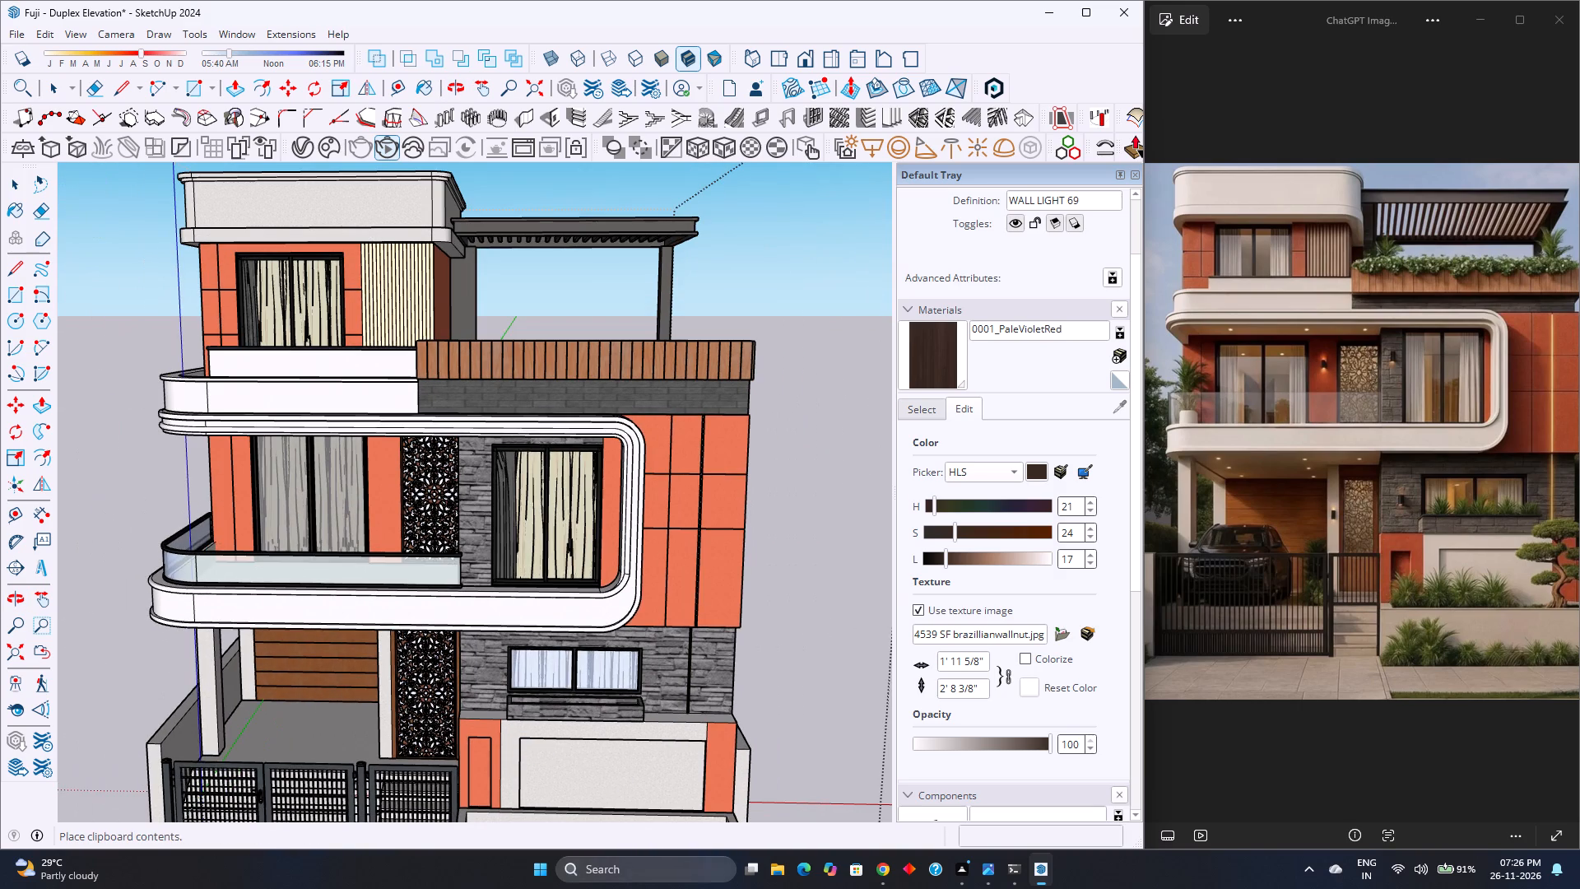
{"action": "left_click", "coordinate": [750, 746]}
Move the pasted wall light onto the white column beside the ground-floor lattice screen.
{"action": "scroll", "coordinate": [754, 752], "scroll_direction": "up", "scroll_amount": 2}
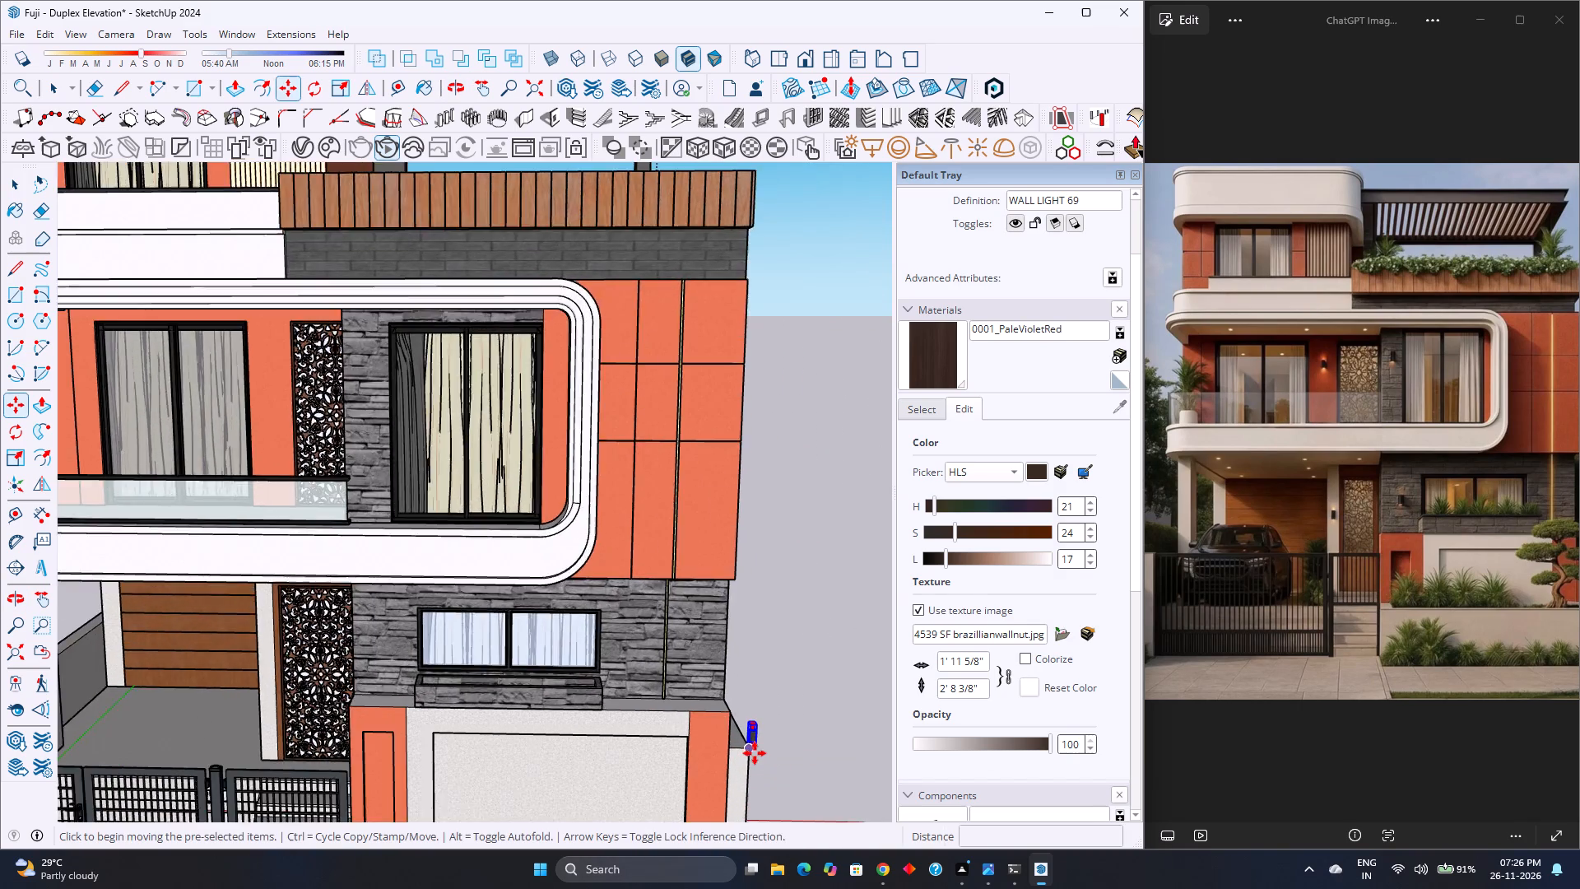
{"action": "scroll", "coordinate": [755, 753], "scroll_direction": "up", "scroll_amount": 14}
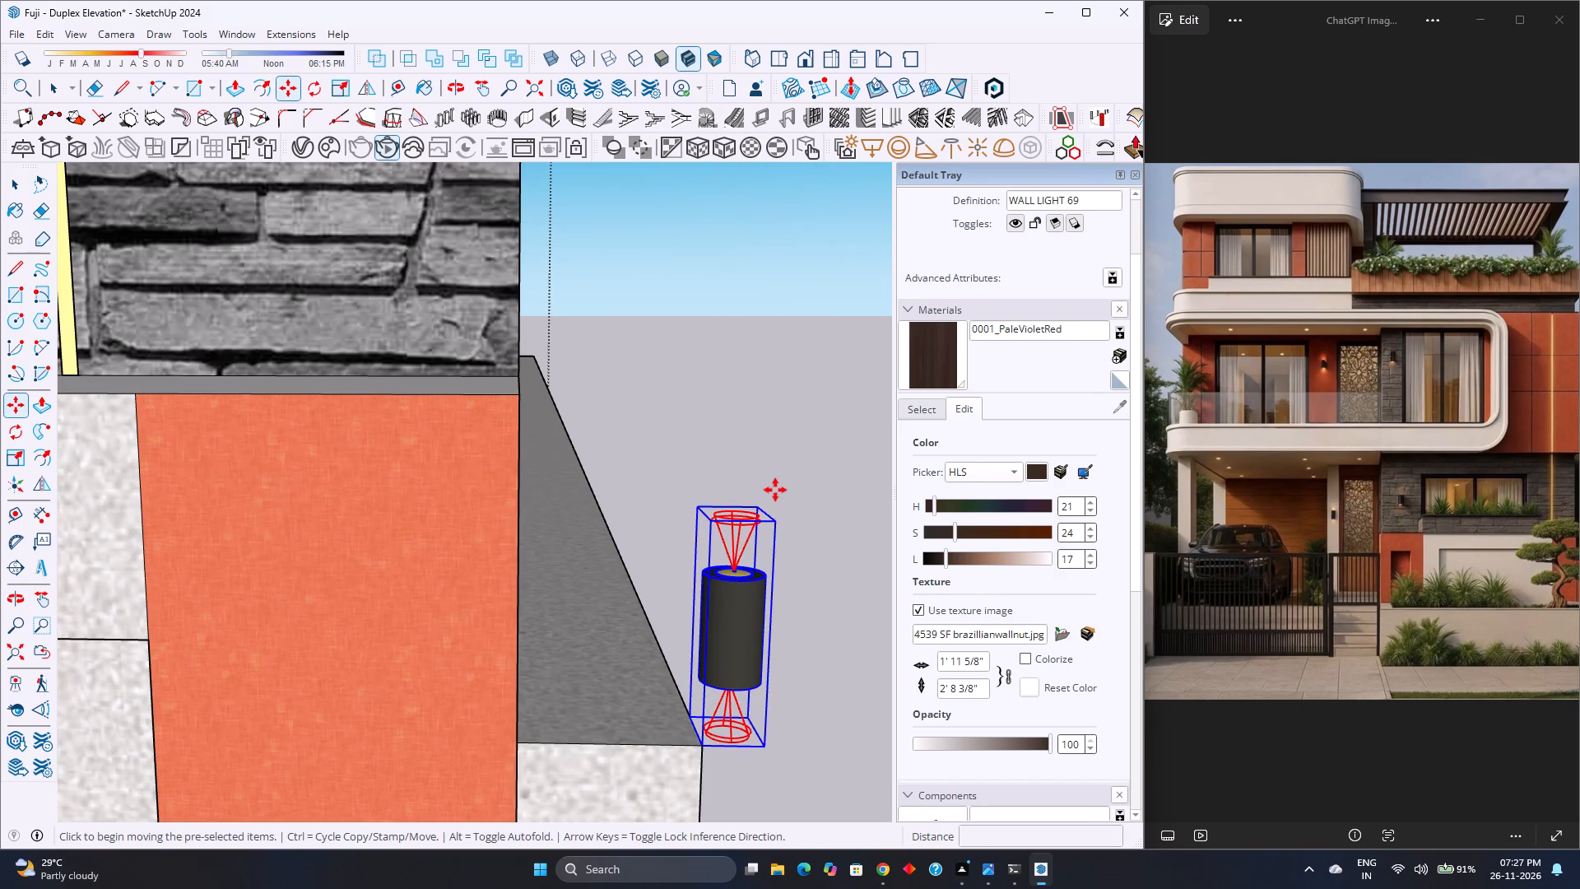
{"action": "left_click", "coordinate": [764, 503]}
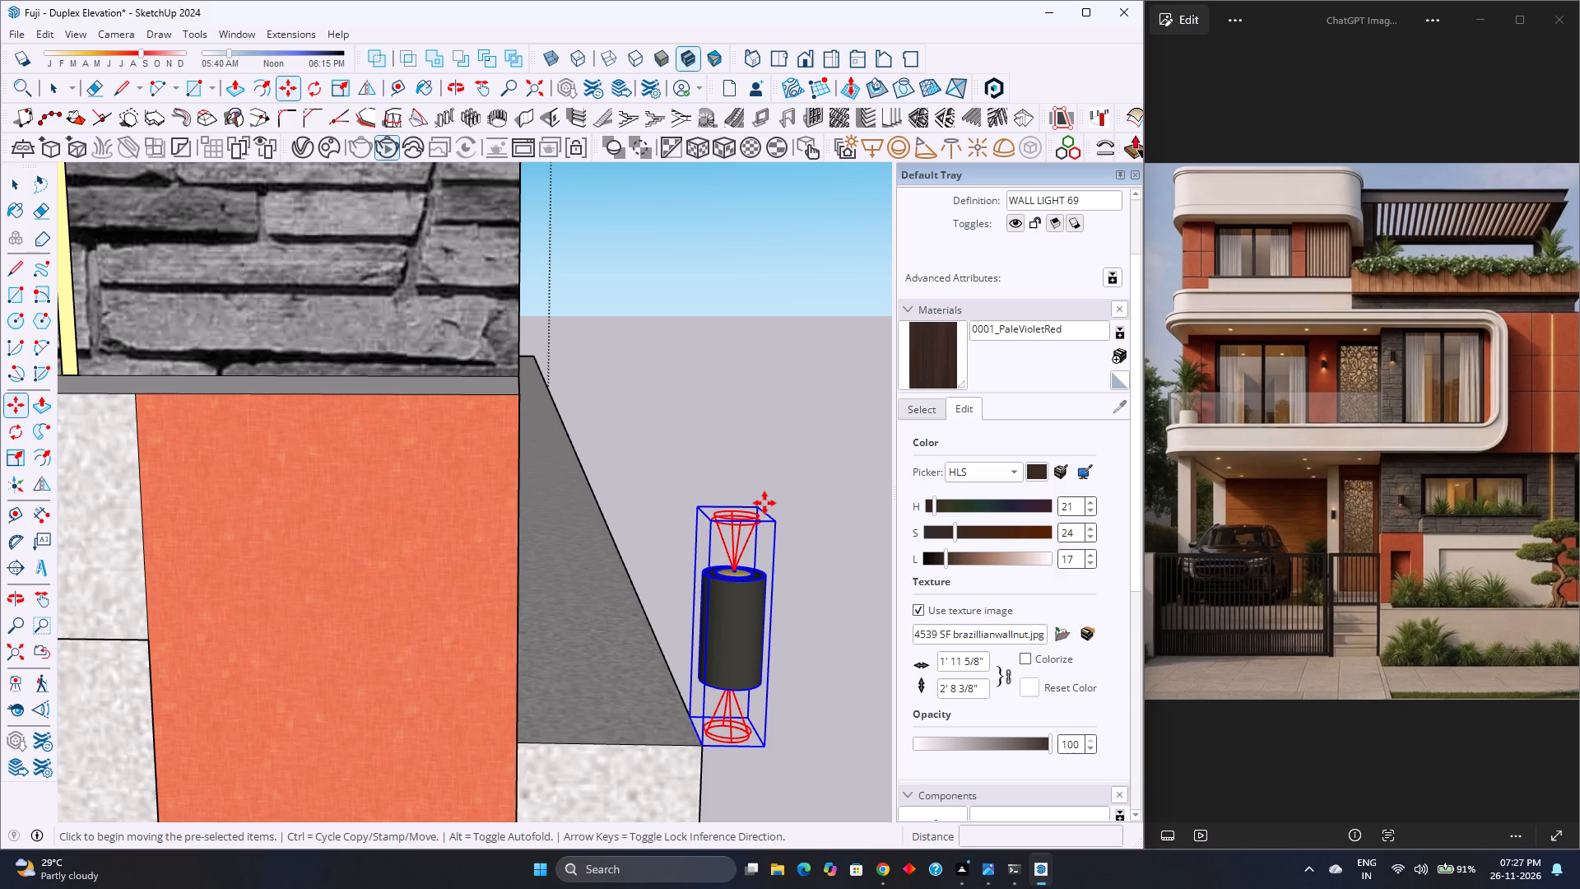
{"action": "scroll", "coordinate": [764, 503], "scroll_direction": "down", "scroll_amount": 15}
{"action": "scroll", "coordinate": [386, 449], "scroll_direction": "up", "scroll_amount": 4}
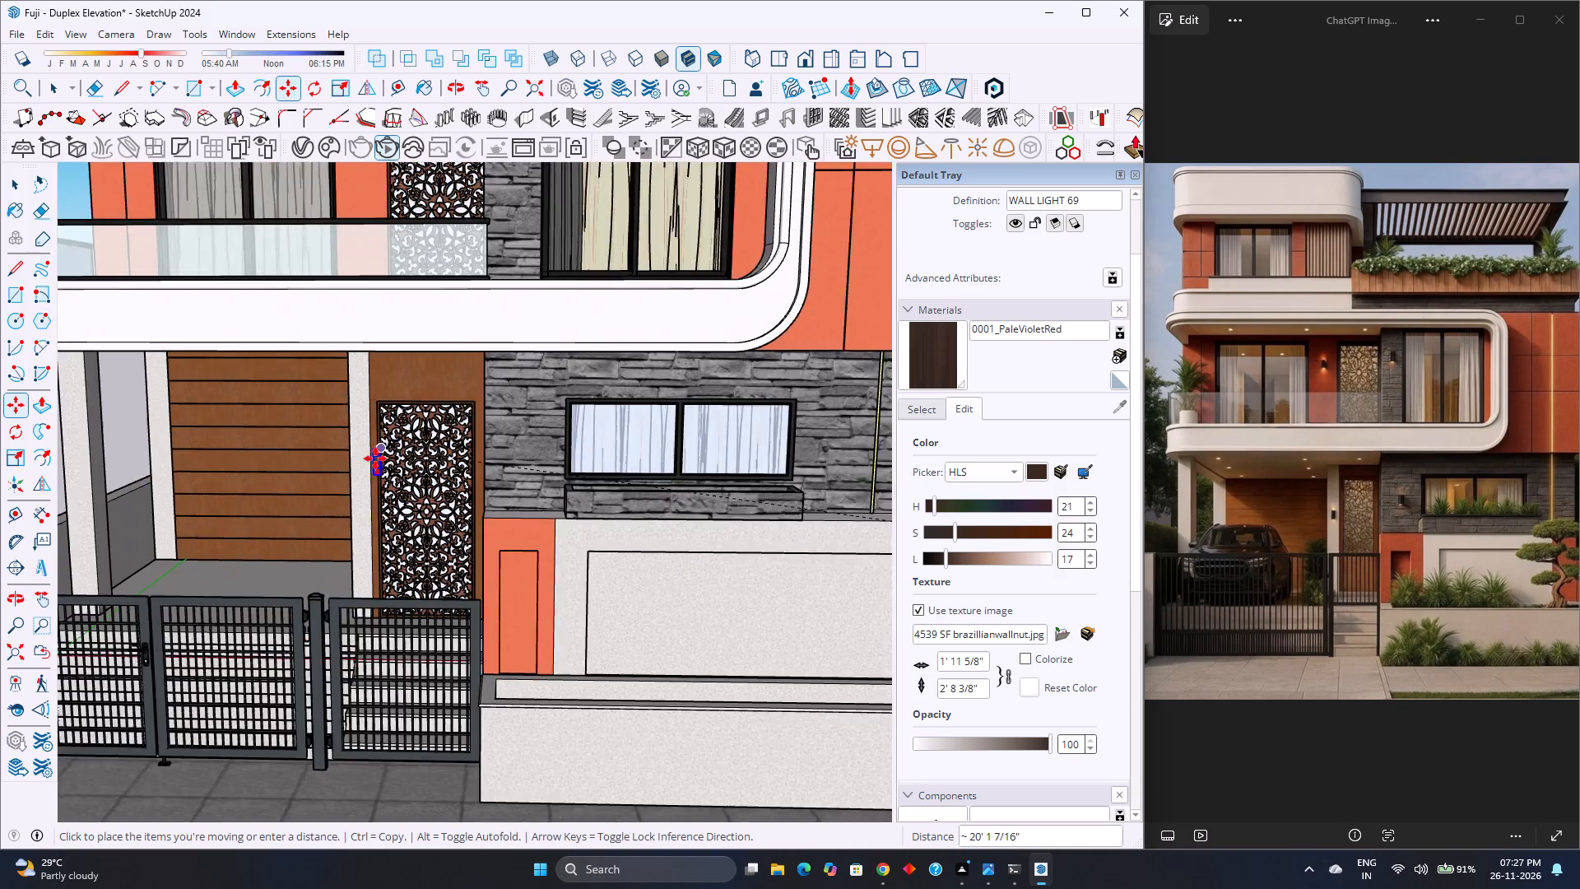
{"action": "scroll", "coordinate": [375, 458], "scroll_direction": "up", "scroll_amount": 3}
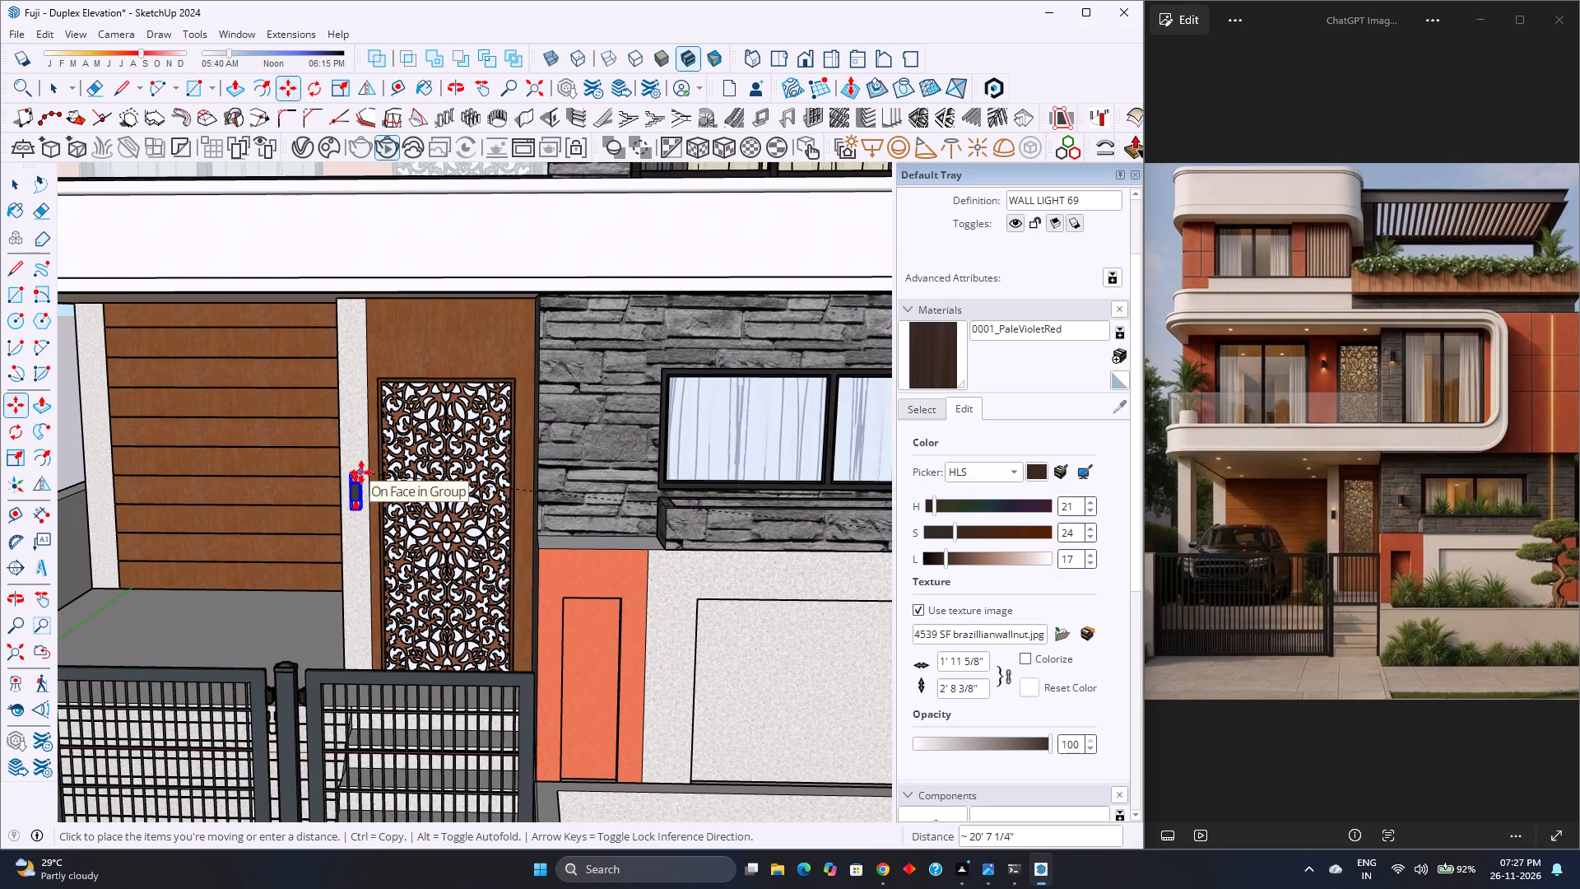
{"action": "left_click", "coordinate": [361, 472]}
Copy the wall light about 11' 5" straight up onto the first-floor orange wall between the window and lattice screen.
{"action": "scroll", "coordinate": [367, 484], "scroll_direction": "up", "scroll_amount": 3}
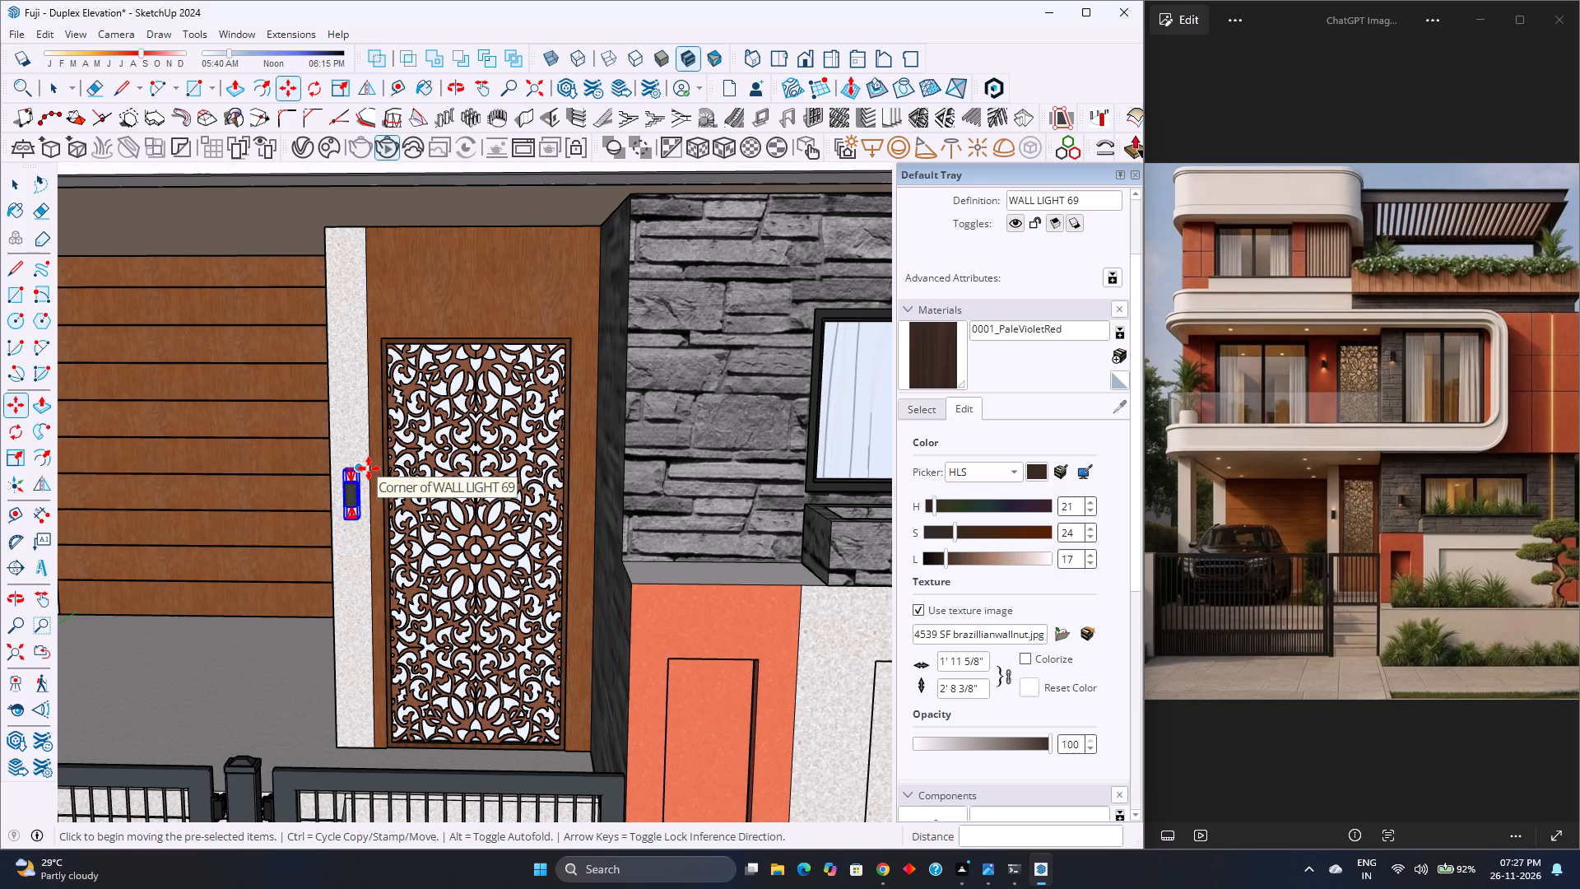
{"action": "scroll", "coordinate": [370, 472], "scroll_direction": "up", "scroll_amount": 3}
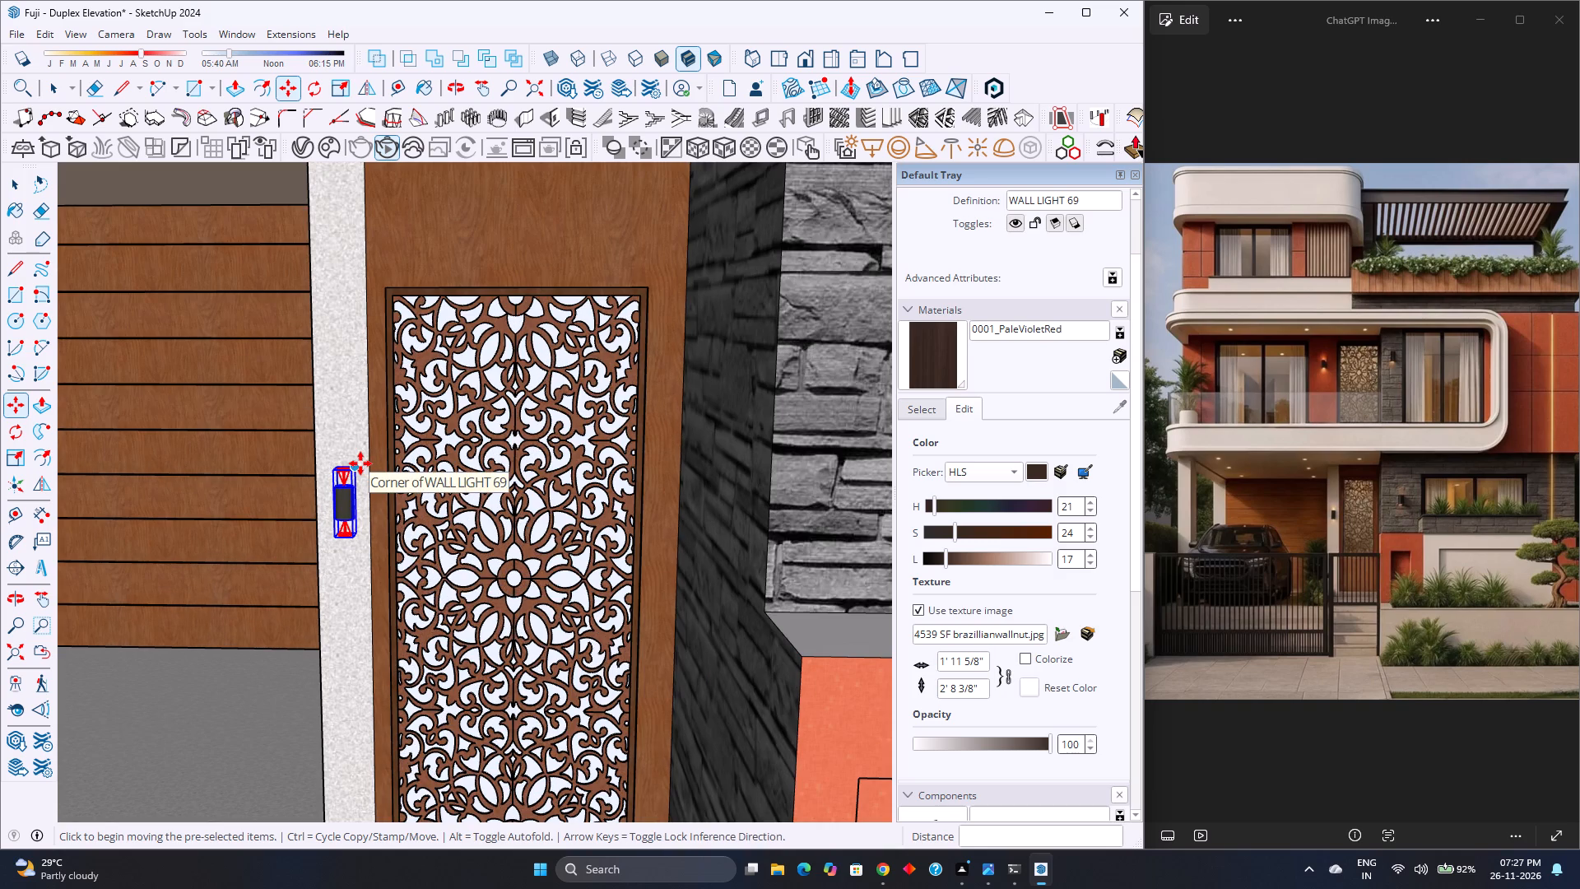
{"action": "left_click", "coordinate": [360, 463]}
{"action": "scroll", "coordinate": [364, 460], "scroll_direction": "down", "scroll_amount": 6}
{"action": "scroll", "coordinate": [362, 460], "scroll_direction": "up", "scroll_amount": 7}
{"action": "scroll", "coordinate": [362, 460], "scroll_direction": "down", "scroll_amount": 3}
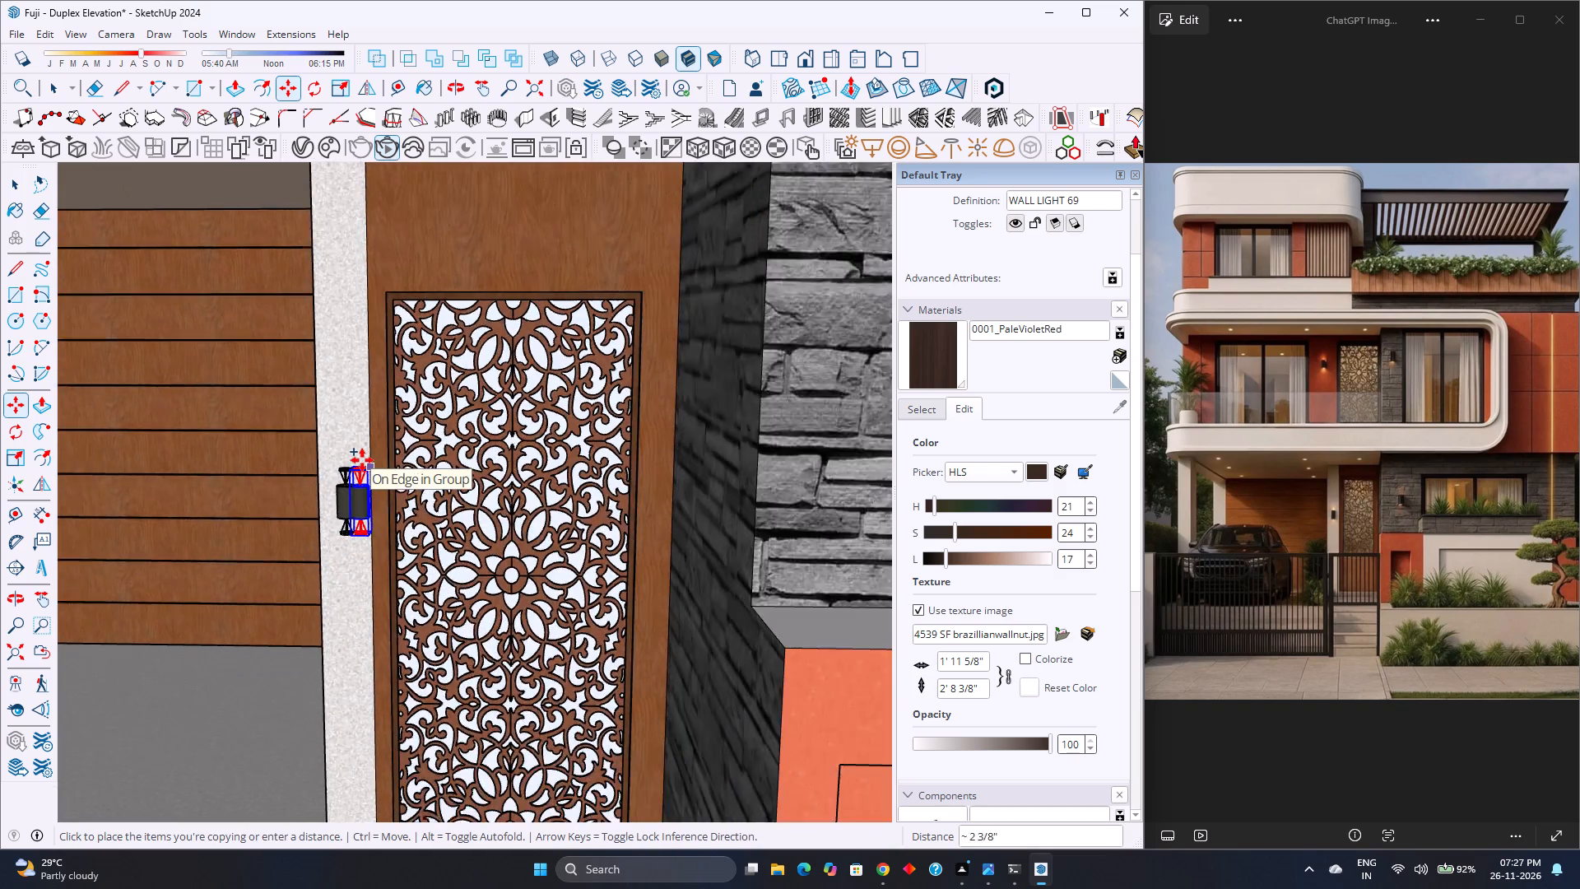
{"action": "scroll", "coordinate": [362, 460], "scroll_direction": "up", "scroll_amount": 1}
{"action": "scroll", "coordinate": [362, 460], "scroll_direction": "down", "scroll_amount": 8}
{"action": "middle_click_drag", "start_coordinate": [430, 407], "coordinate": [361, 658], "text": "shift"}
{"action": "scroll", "coordinate": [365, 593], "scroll_direction": "down", "scroll_amount": 6}
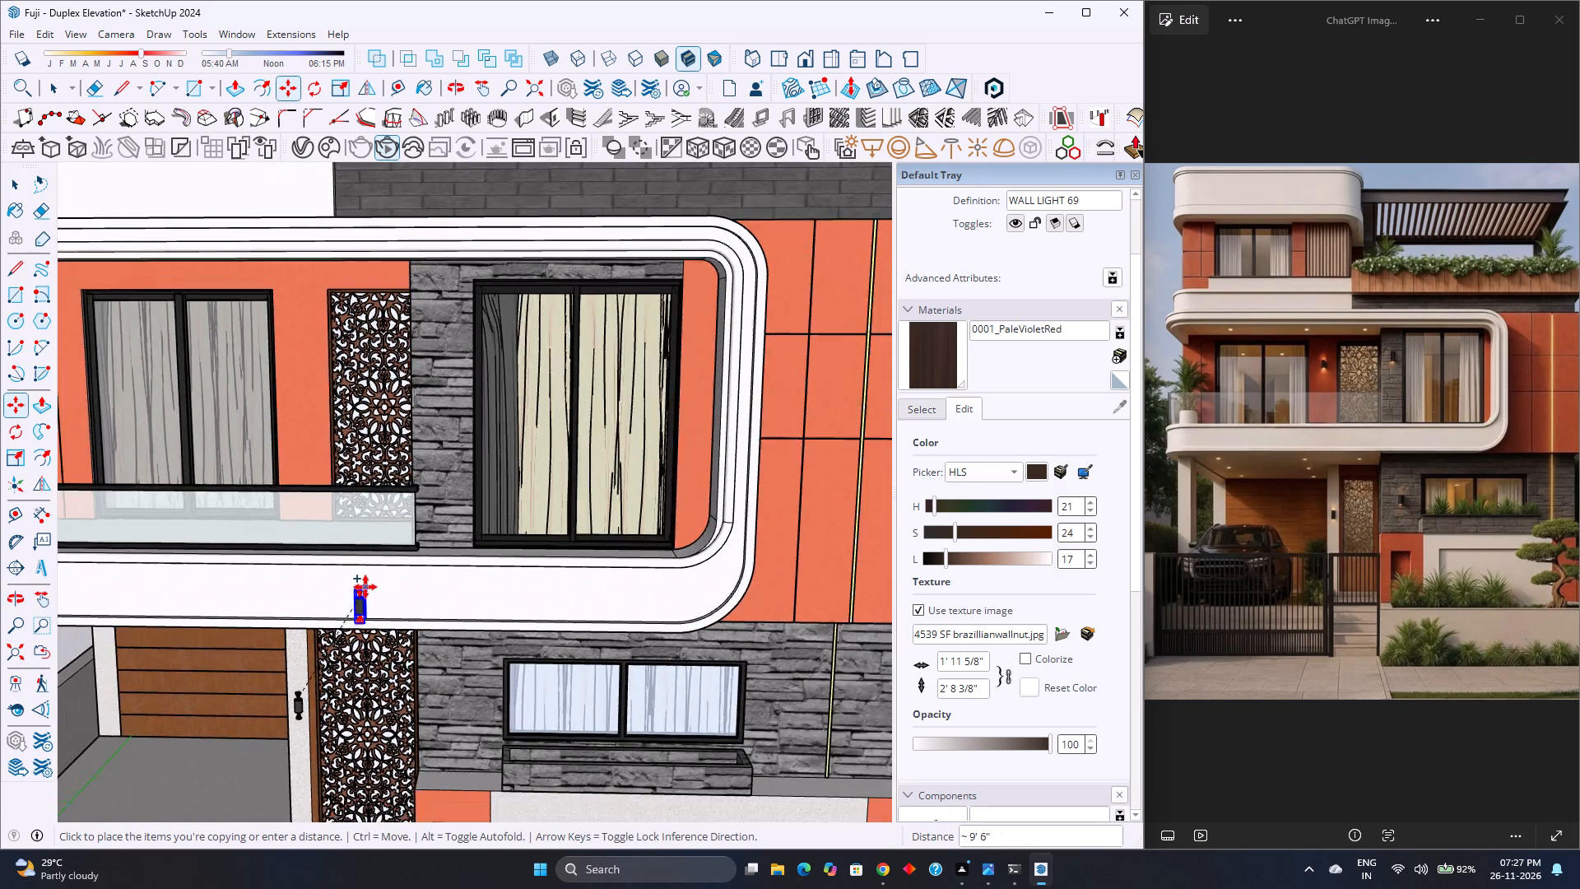
{"action": "scroll", "coordinate": [365, 587], "scroll_direction": "down", "scroll_amount": 6}
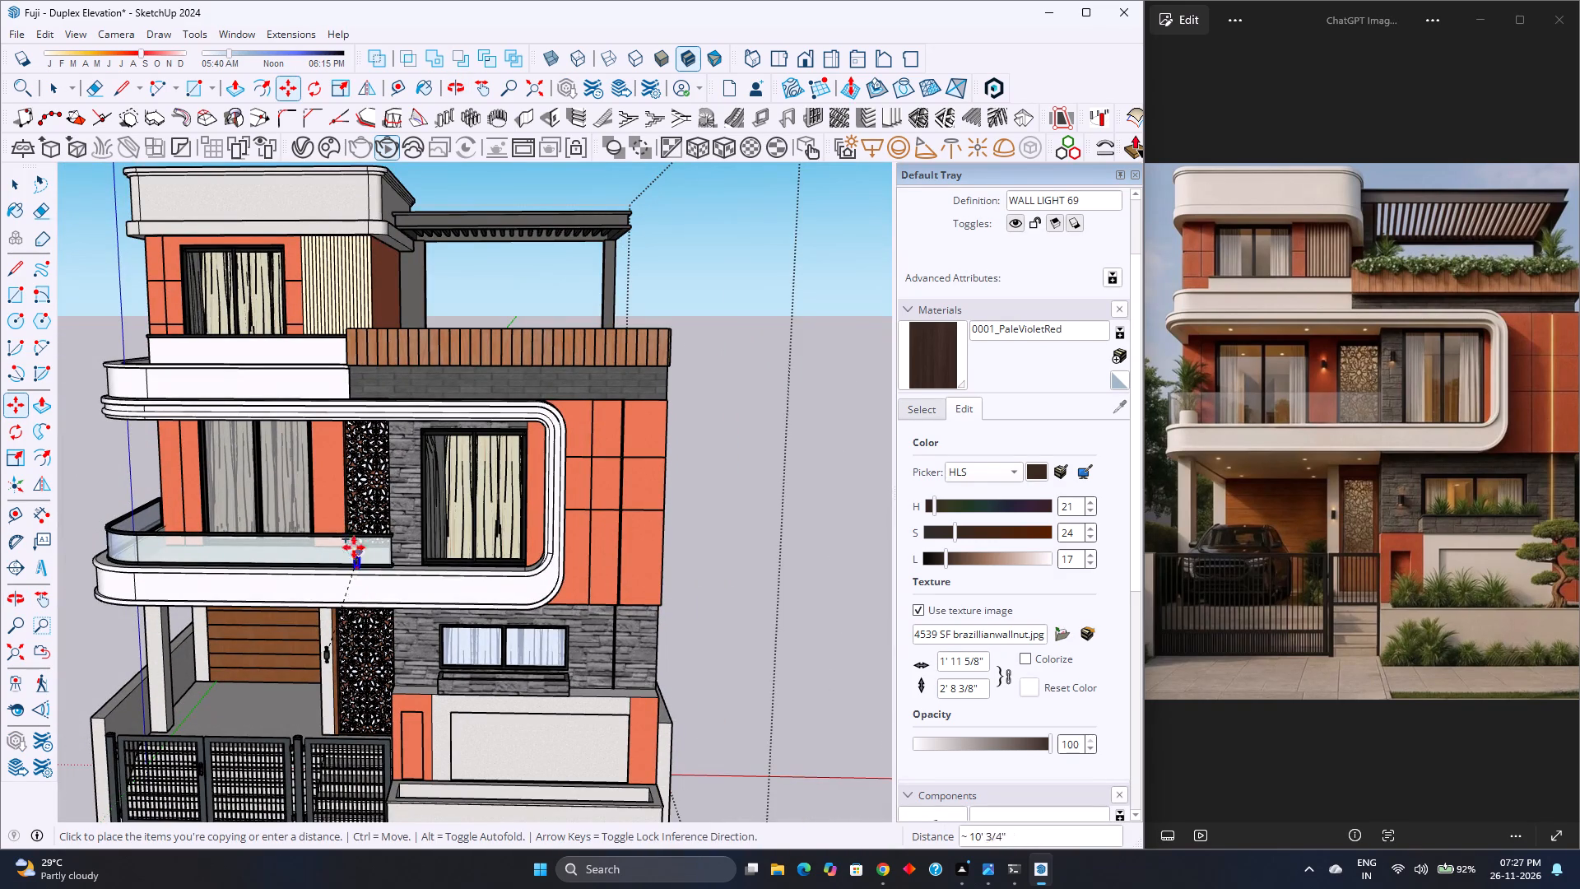
{"action": "scroll", "coordinate": [268, 507], "scroll_direction": "up", "scroll_amount": 4}
{"action": "scroll", "coordinate": [331, 421], "scroll_direction": "up", "scroll_amount": 3}
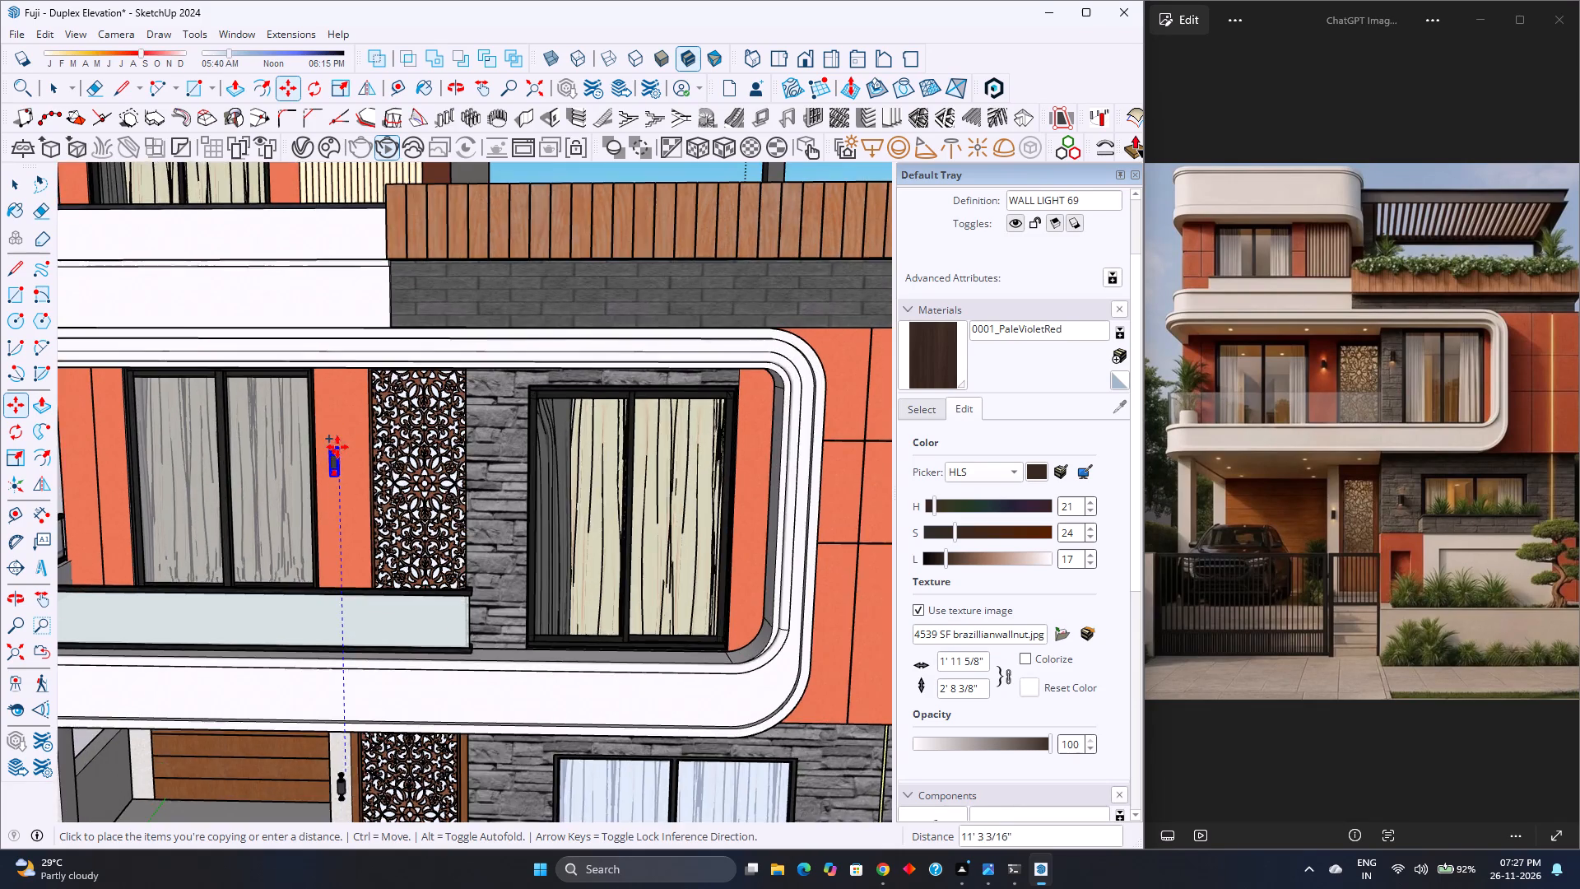
{"action": "middle_click_drag", "start_coordinate": [337, 447], "coordinate": [365, 434]}
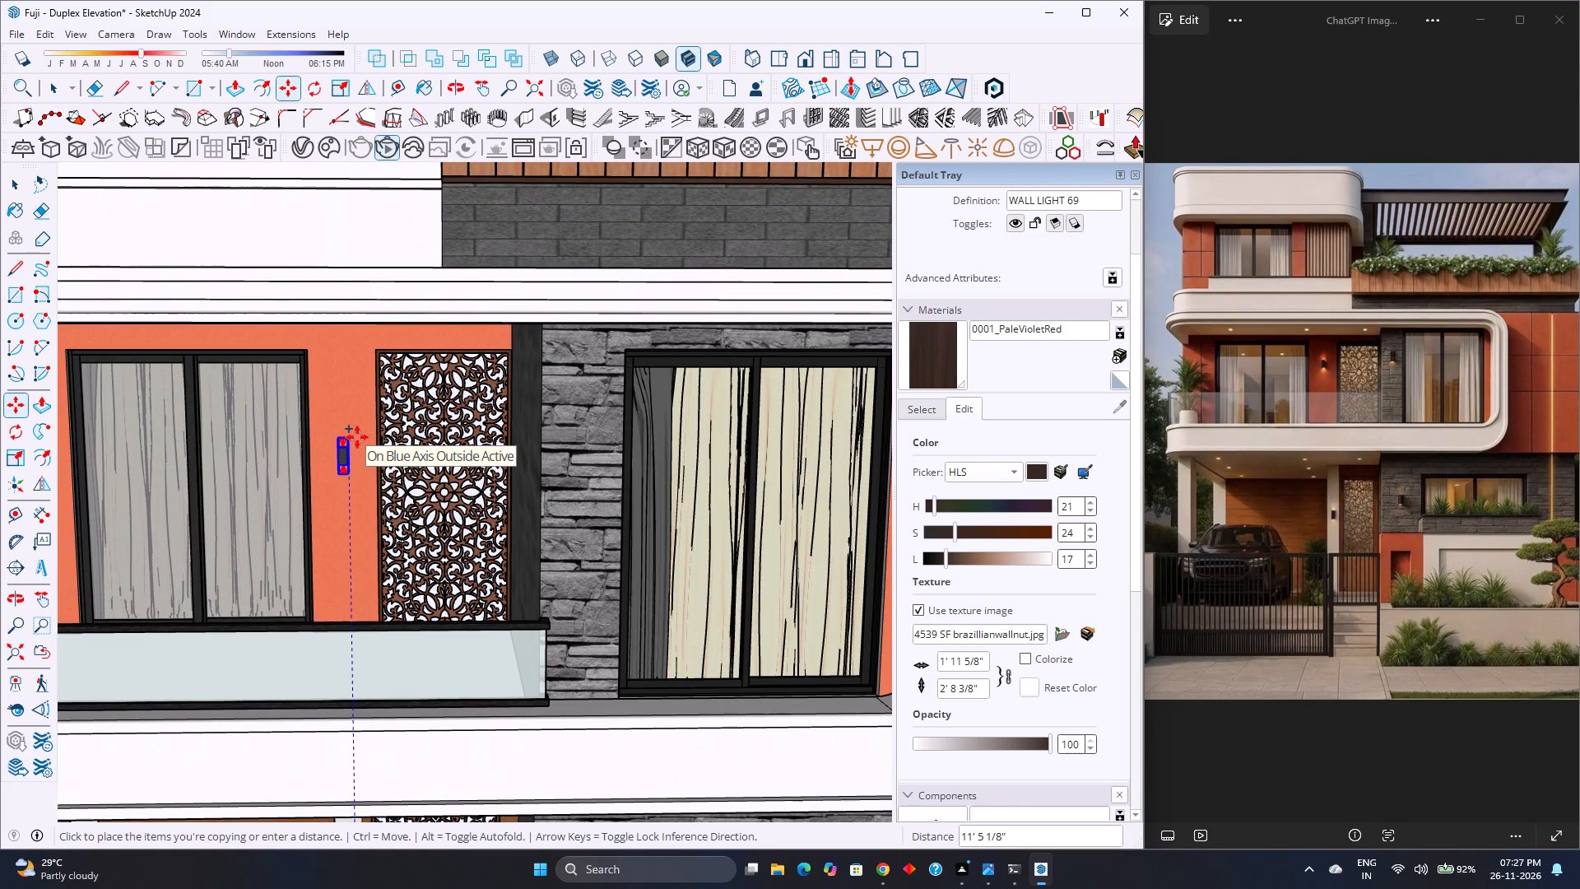
{"action": "left_click", "coordinate": [357, 437]}
Copy the first-floor wall light about 7' 10 3/4" across onto the stone wall between the lattice screen and the window.
{"action": "left_click", "coordinate": [351, 437]}
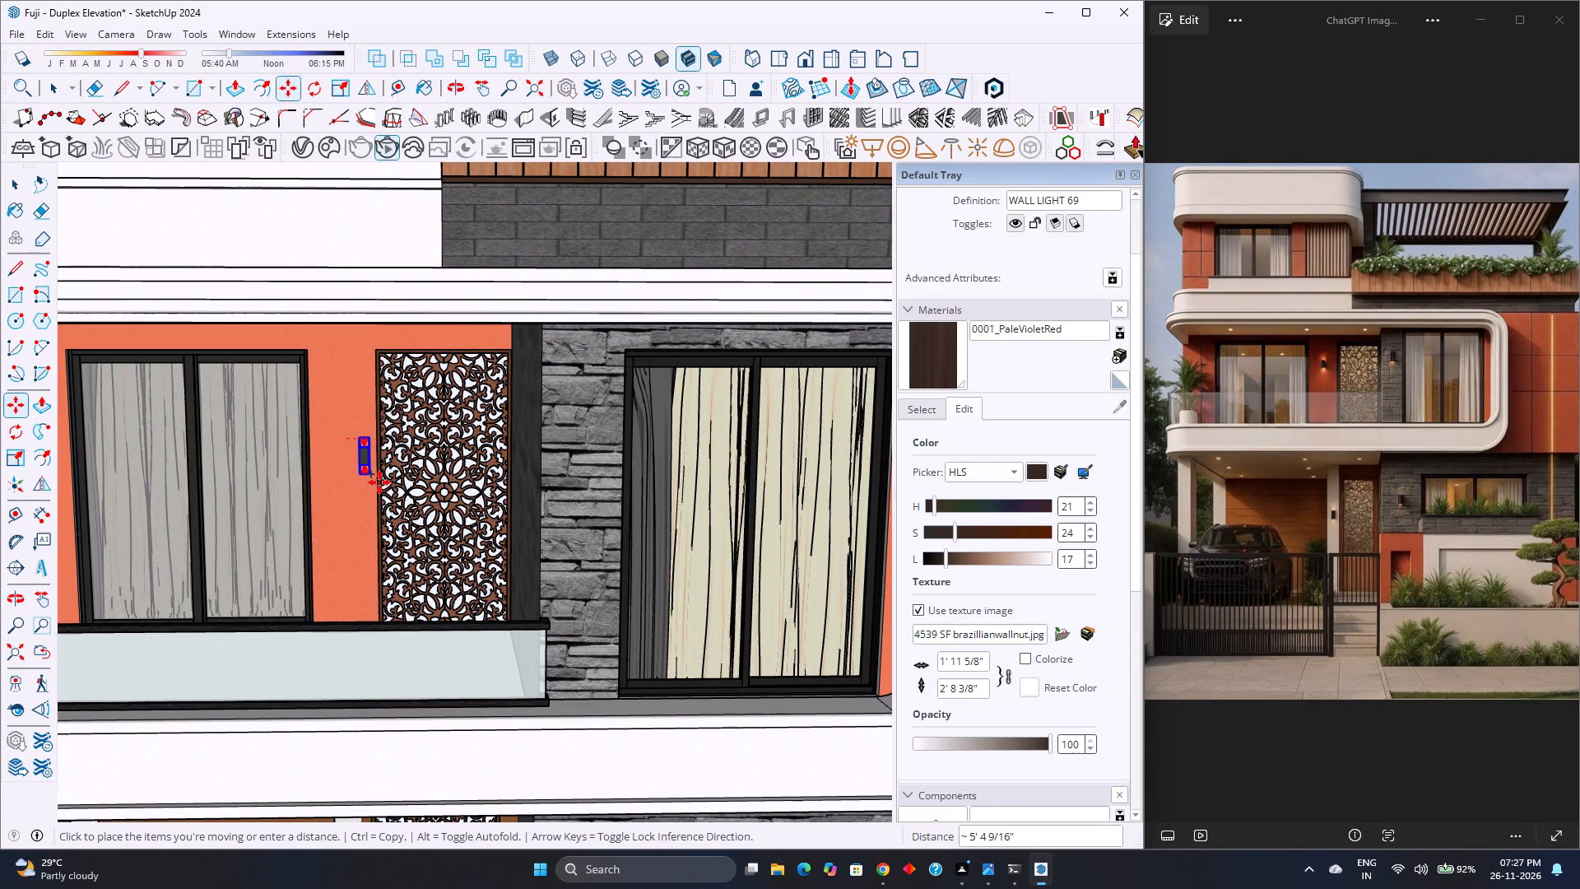
{"action": "scroll", "coordinate": [379, 482], "scroll_direction": "down", "scroll_amount": 8}
{"action": "scroll", "coordinate": [248, 454], "scroll_direction": "down", "scroll_amount": 2}
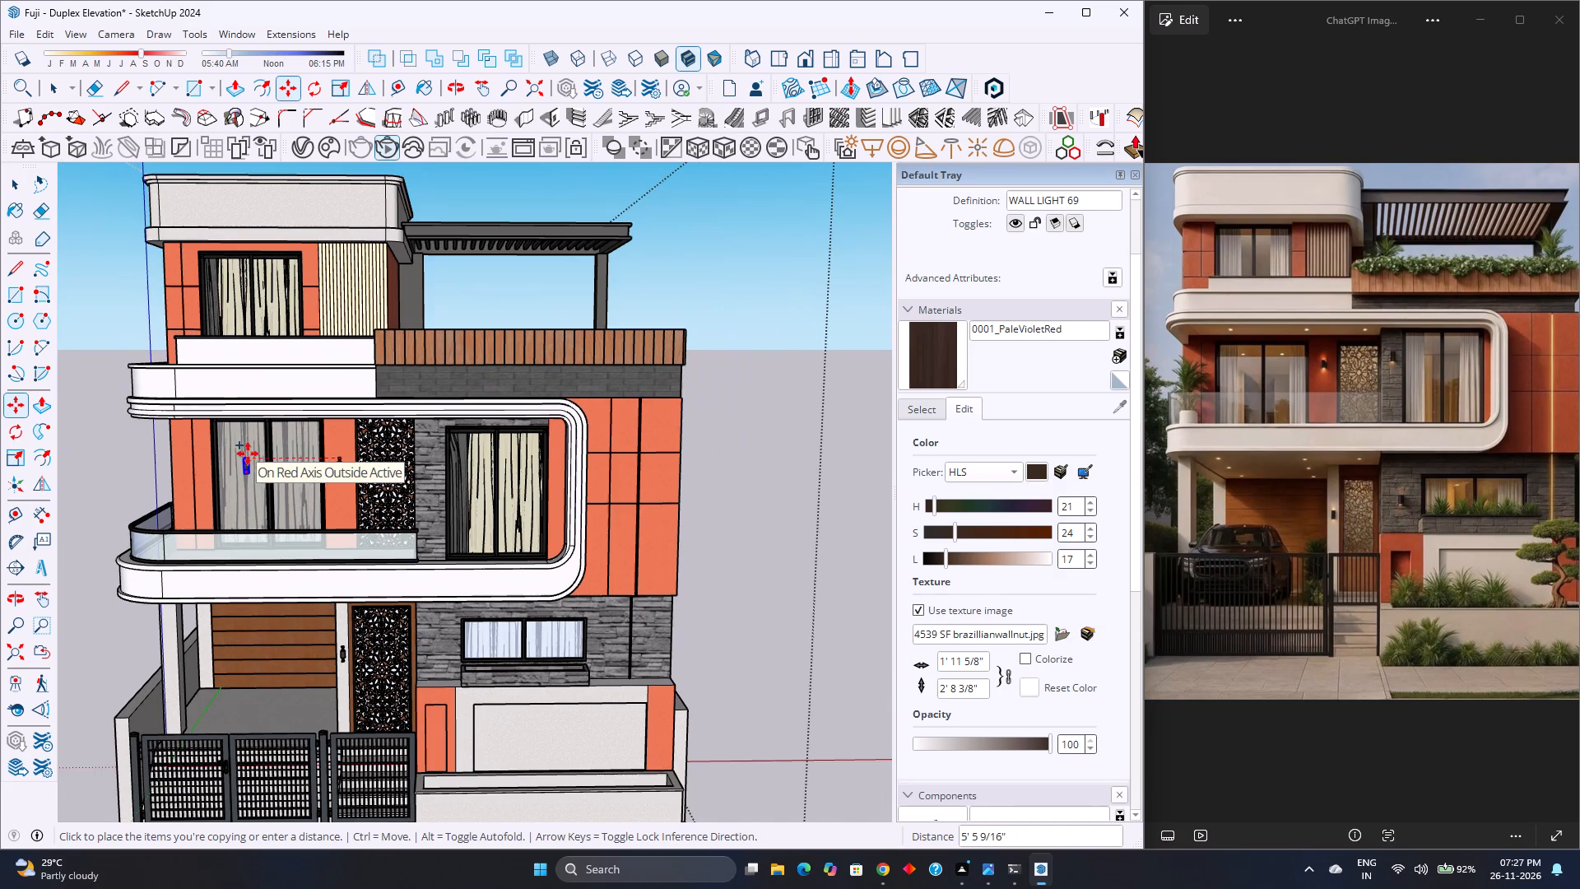
{"action": "scroll", "coordinate": [427, 472], "scroll_direction": "up", "scroll_amount": 3}
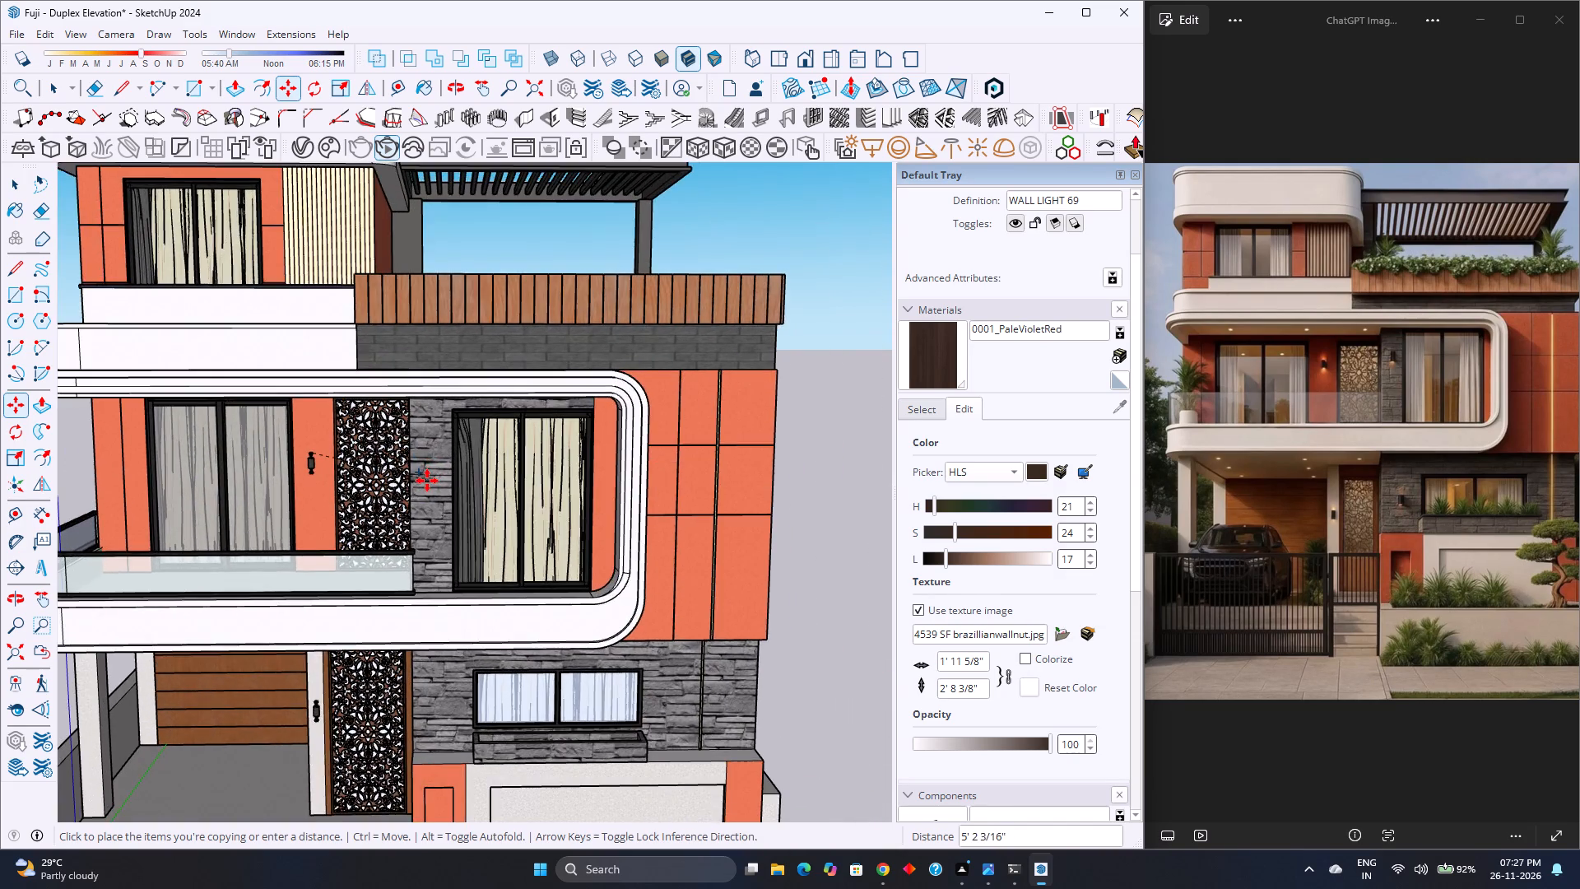
{"action": "scroll", "coordinate": [427, 481], "scroll_direction": "up", "scroll_amount": 8}
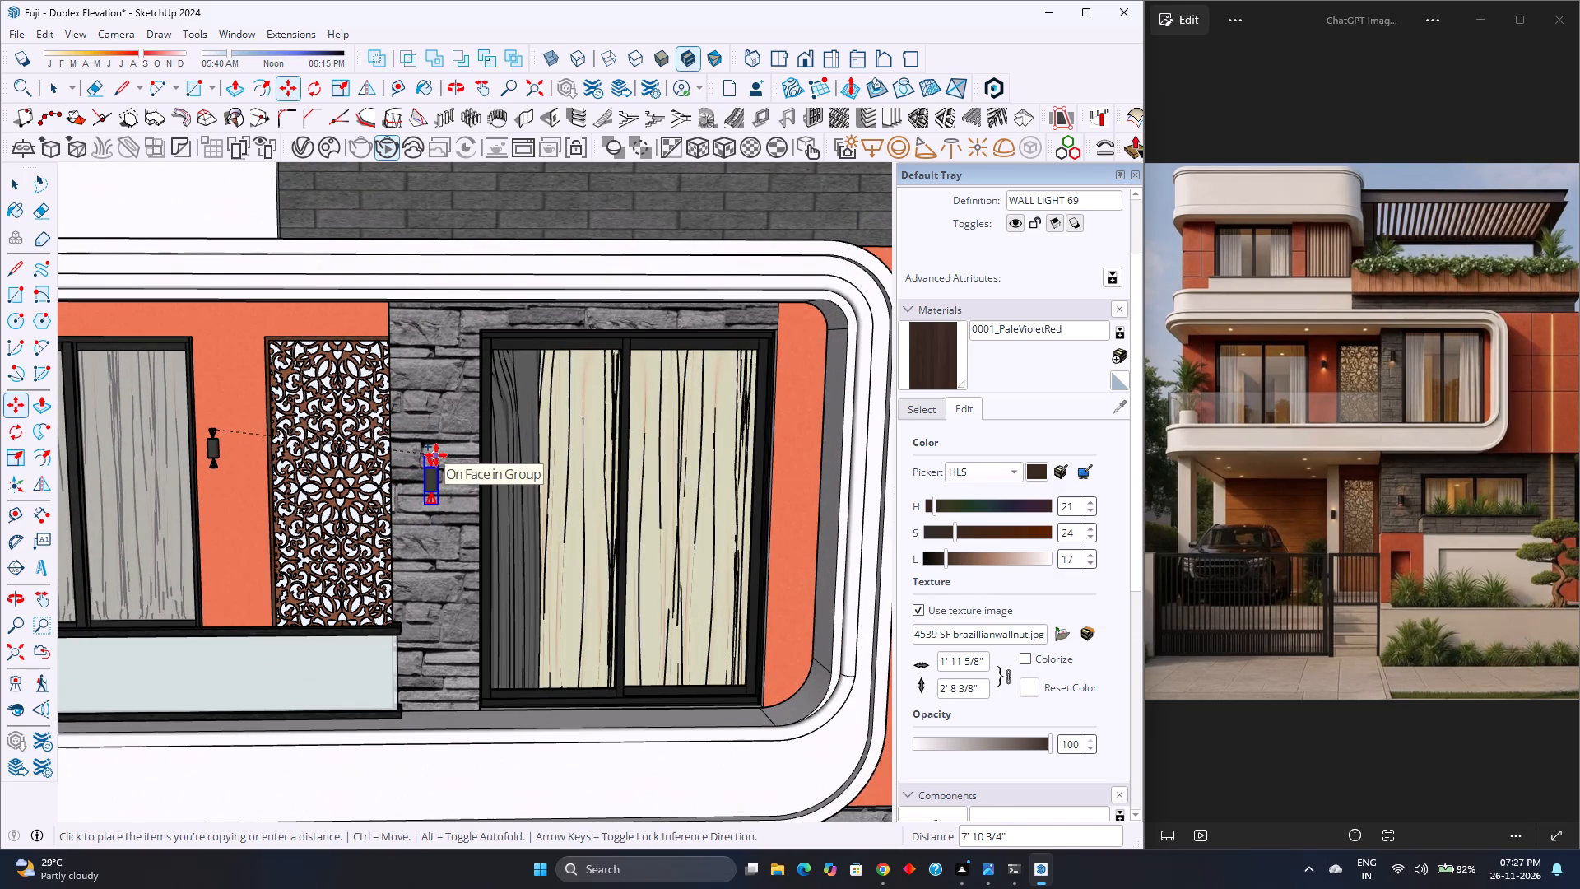
{"action": "left_click", "coordinate": [436, 455]}
Move the first-floor stone-wall light about 2 1/8" outward so it stands clear of the stone wall's face.
{"action": "scroll", "coordinate": [449, 492], "scroll_direction": "down", "scroll_amount": 10}
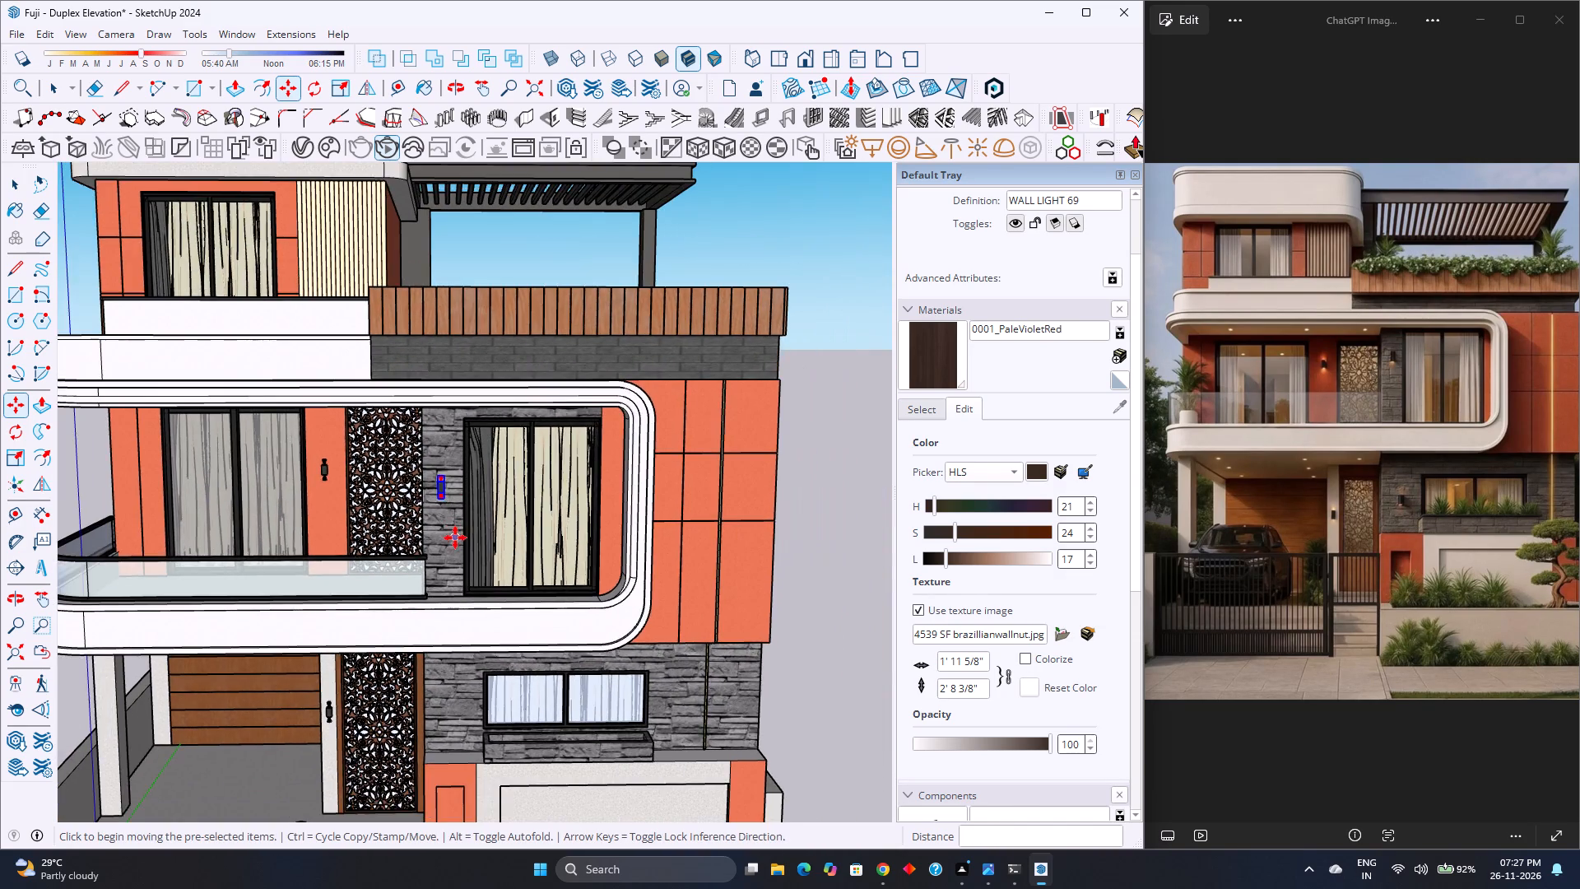
{"action": "scroll", "coordinate": [455, 538], "scroll_direction": "down", "scroll_amount": 3}
{"action": "scroll", "coordinate": [455, 538], "scroll_direction": "up", "scroll_amount": 2}
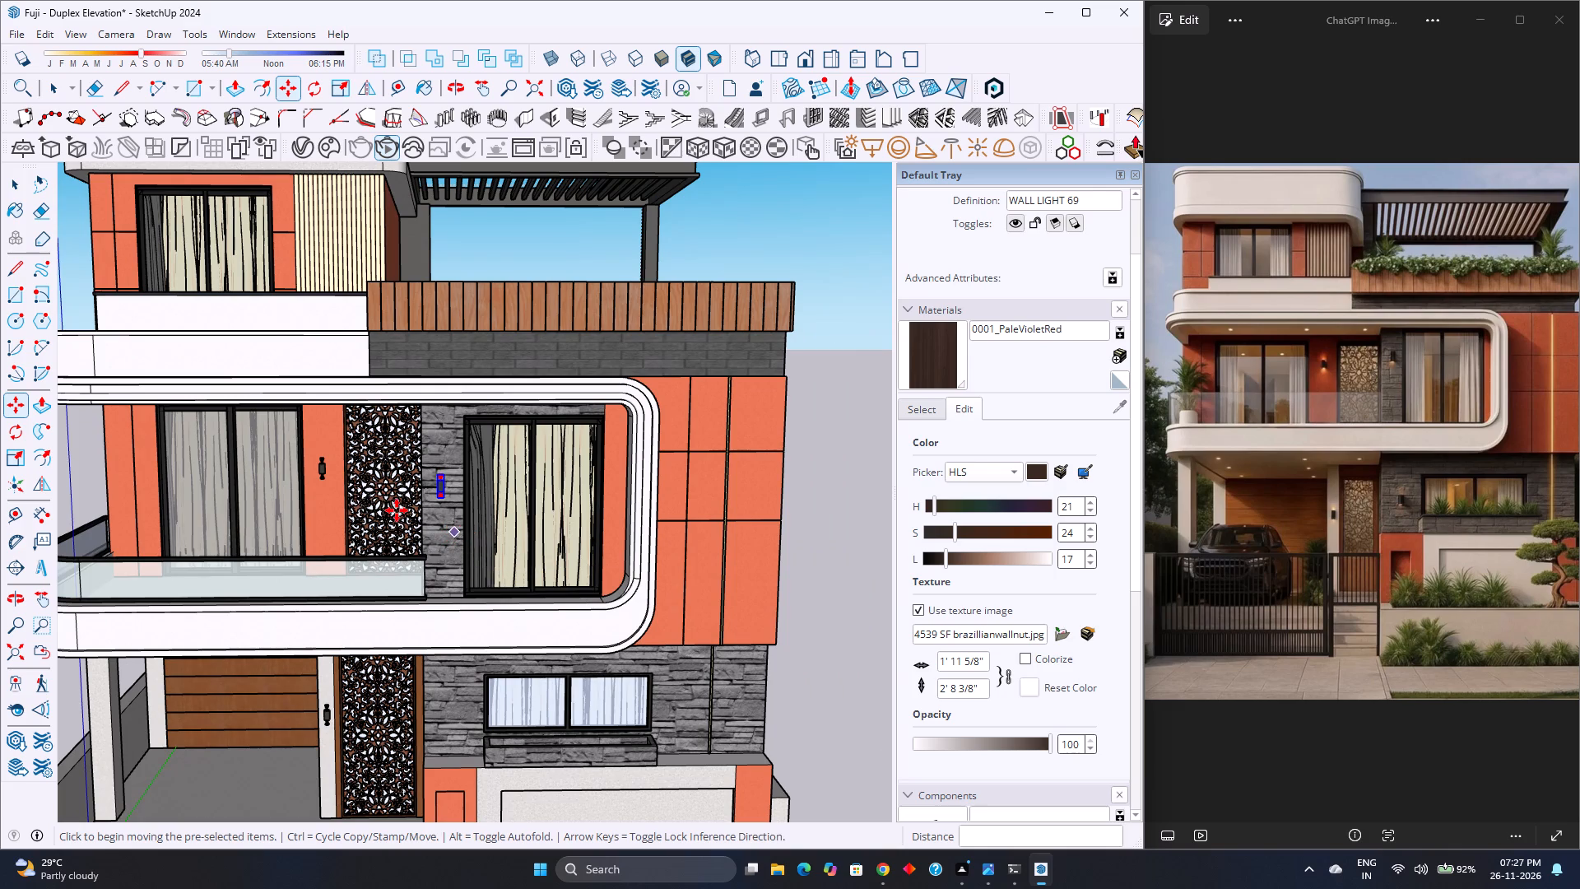
{"action": "scroll", "coordinate": [447, 482], "scroll_direction": "up", "scroll_amount": 17}
{"action": "middle_click_drag", "start_coordinate": [451, 470], "coordinate": [440, 489]}
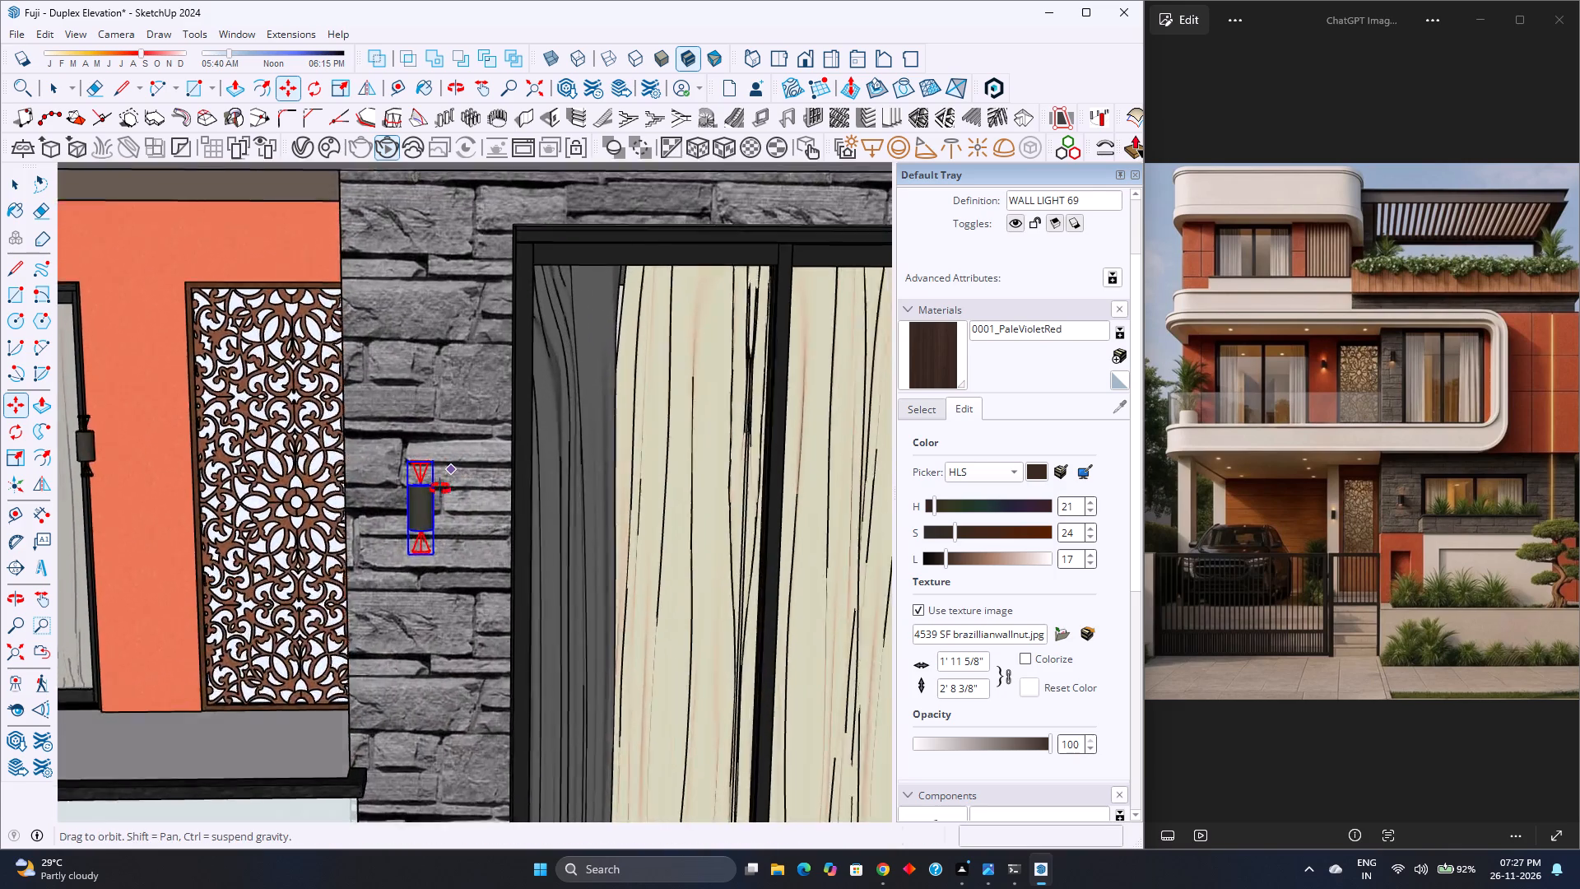
{"action": "middle_click_drag", "start_coordinate": [440, 489], "coordinate": [244, 572]}
{"action": "scroll", "coordinate": [462, 442], "scroll_direction": "up", "scroll_amount": 7}
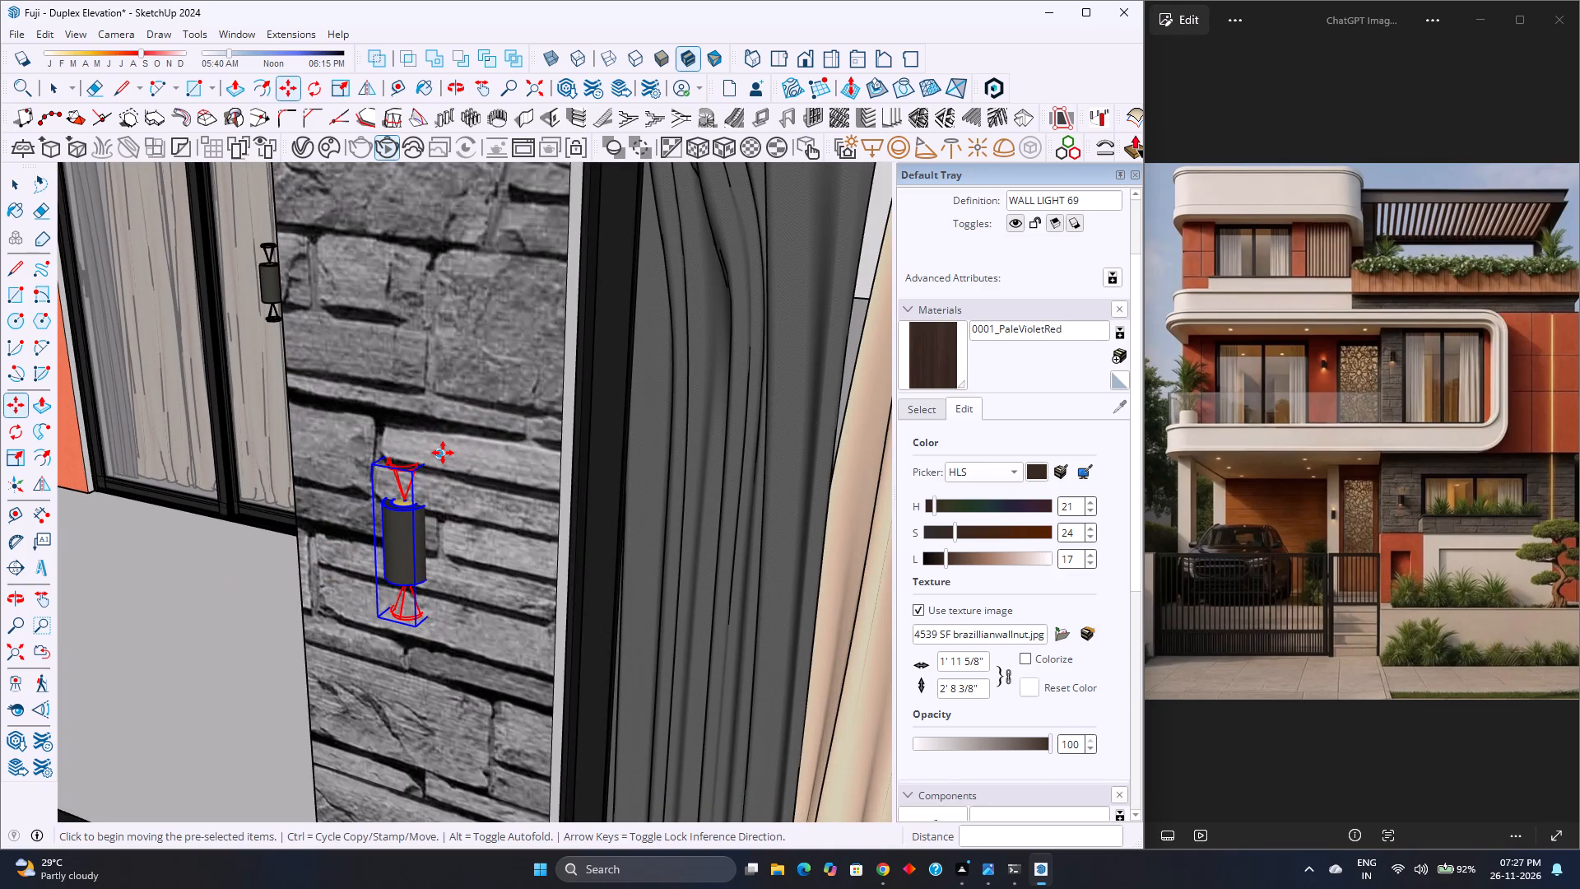
{"action": "left_click", "coordinate": [443, 453]}
{"action": "left_click", "coordinate": [425, 463]}
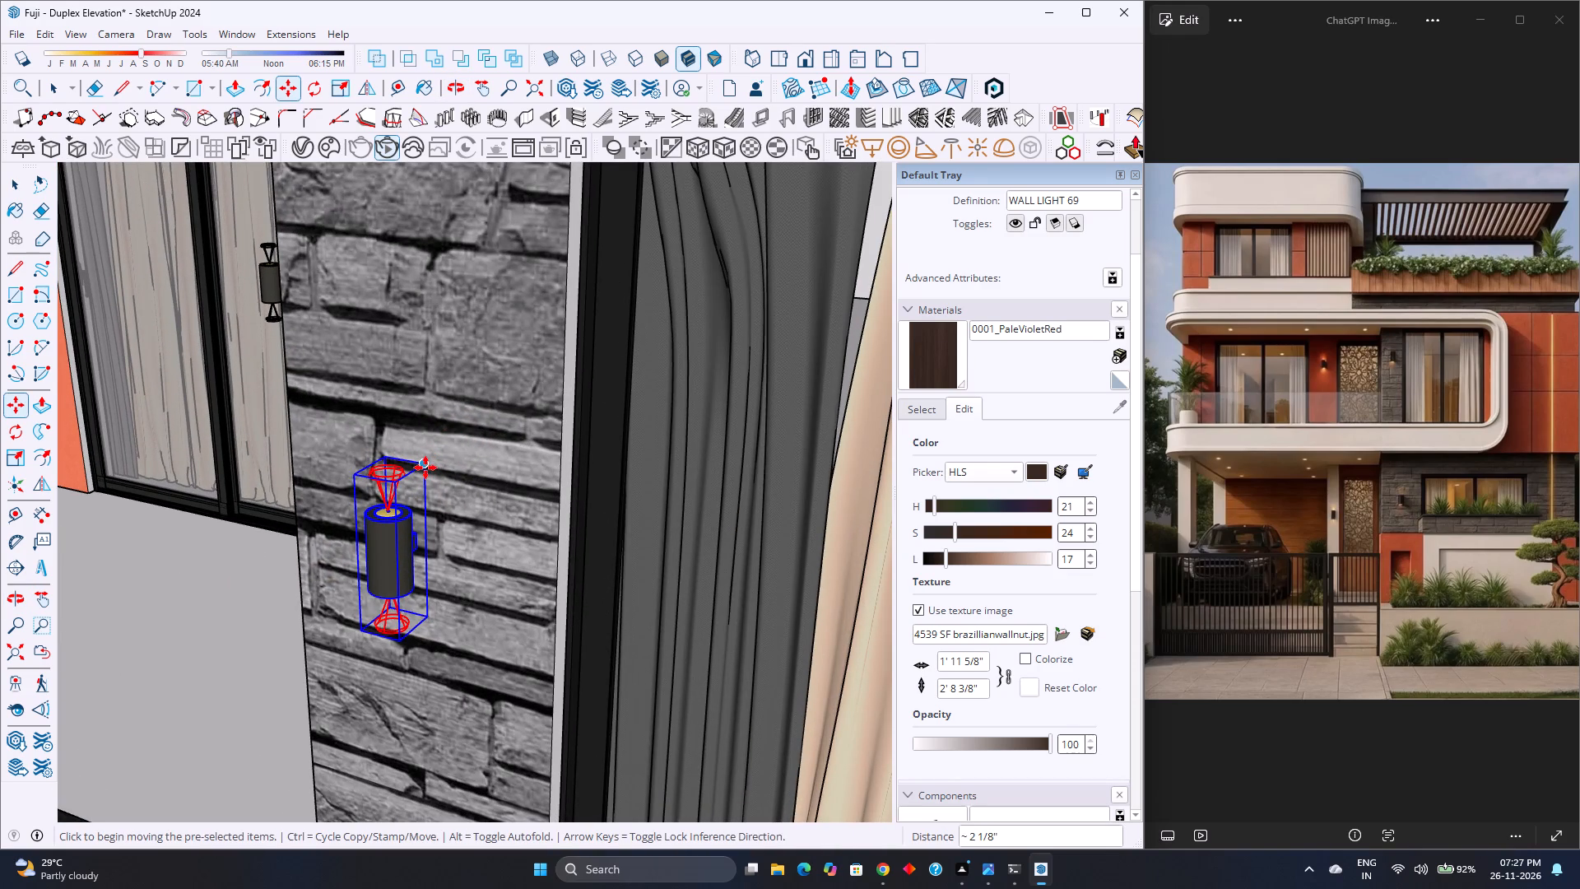
Copy the first-floor stone-wall light about 9' down onto the ground-floor stone wall between the lattice screen and the window.
{"action": "left_click", "coordinate": [425, 468]}
{"action": "scroll", "coordinate": [443, 570], "scroll_direction": "down", "scroll_amount": 14}
{"action": "middle_click_drag", "start_coordinate": [438, 574], "coordinate": [469, 407], "text": "shift"}
{"action": "middle_click", "coordinate": [469, 407], "text": "shift"}
{"action": "scroll", "coordinate": [472, 405], "scroll_direction": "down", "scroll_amount": 6, "text": "shift"}
{"action": "scroll", "coordinate": [472, 404], "scroll_direction": "down", "scroll_amount": 8}
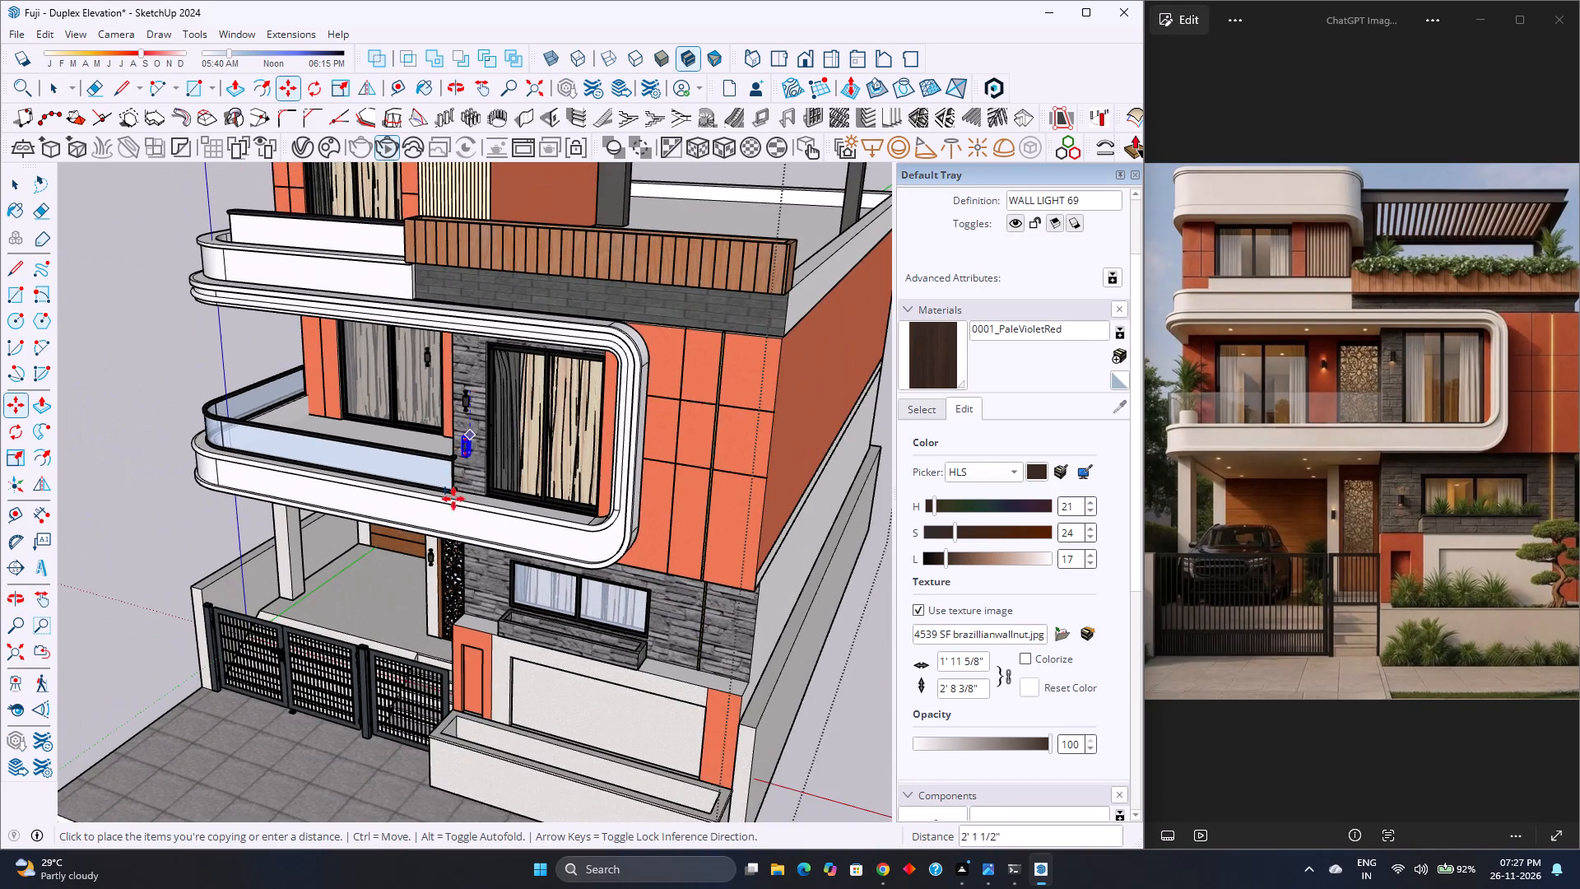
{"action": "scroll", "coordinate": [473, 579], "scroll_direction": "up", "scroll_amount": 12}
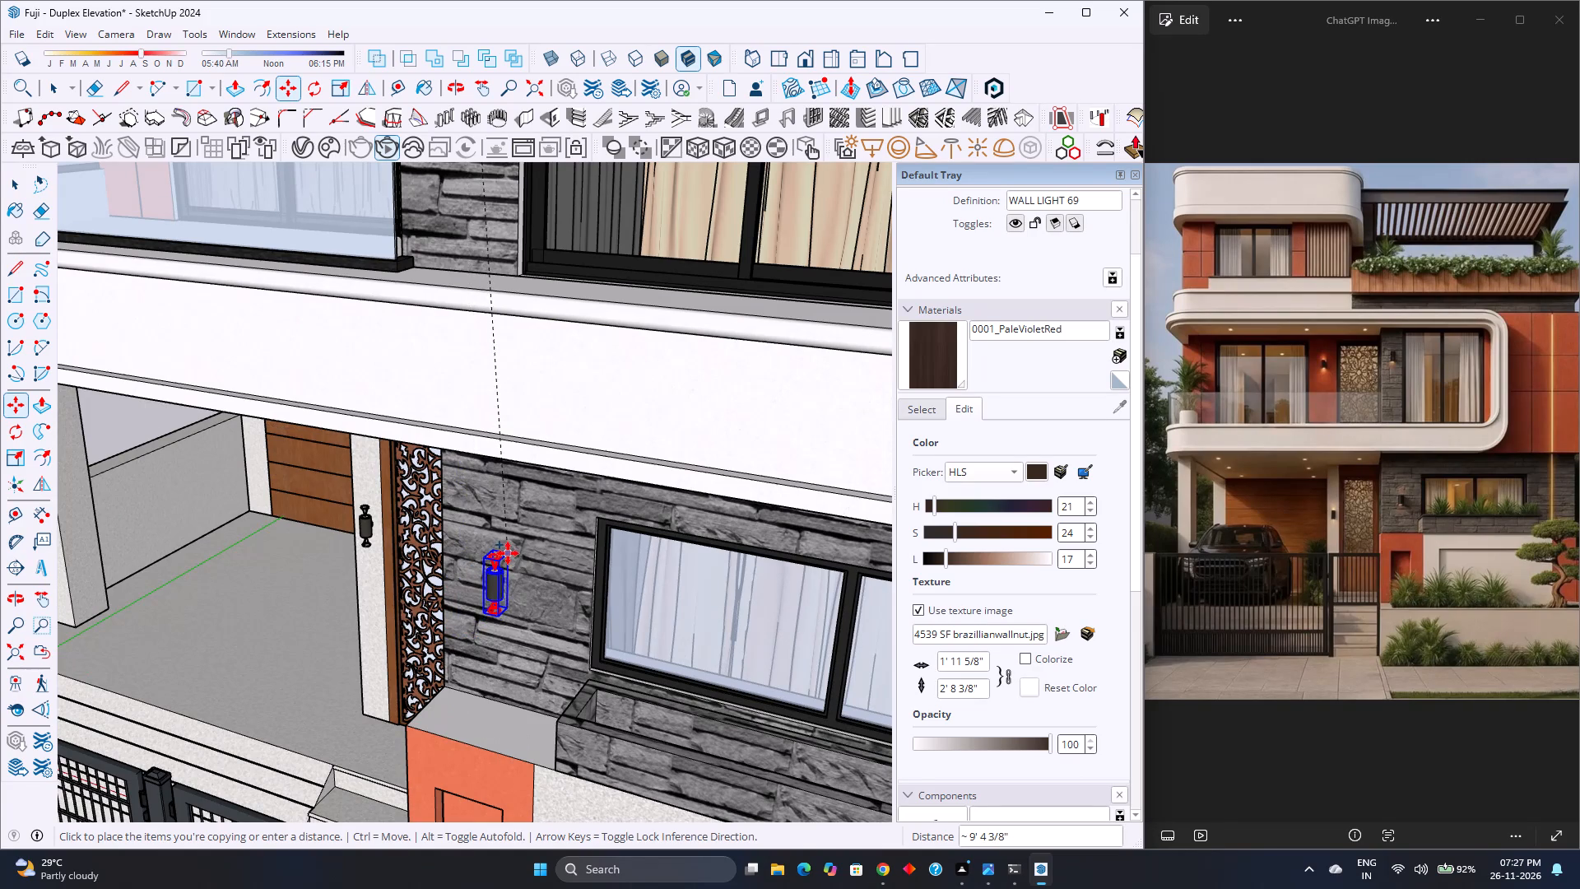
{"action": "scroll", "coordinate": [508, 553], "scroll_direction": "up", "scroll_amount": 11}
{"action": "middle_click_drag", "start_coordinate": [509, 553], "coordinate": [446, 496]}
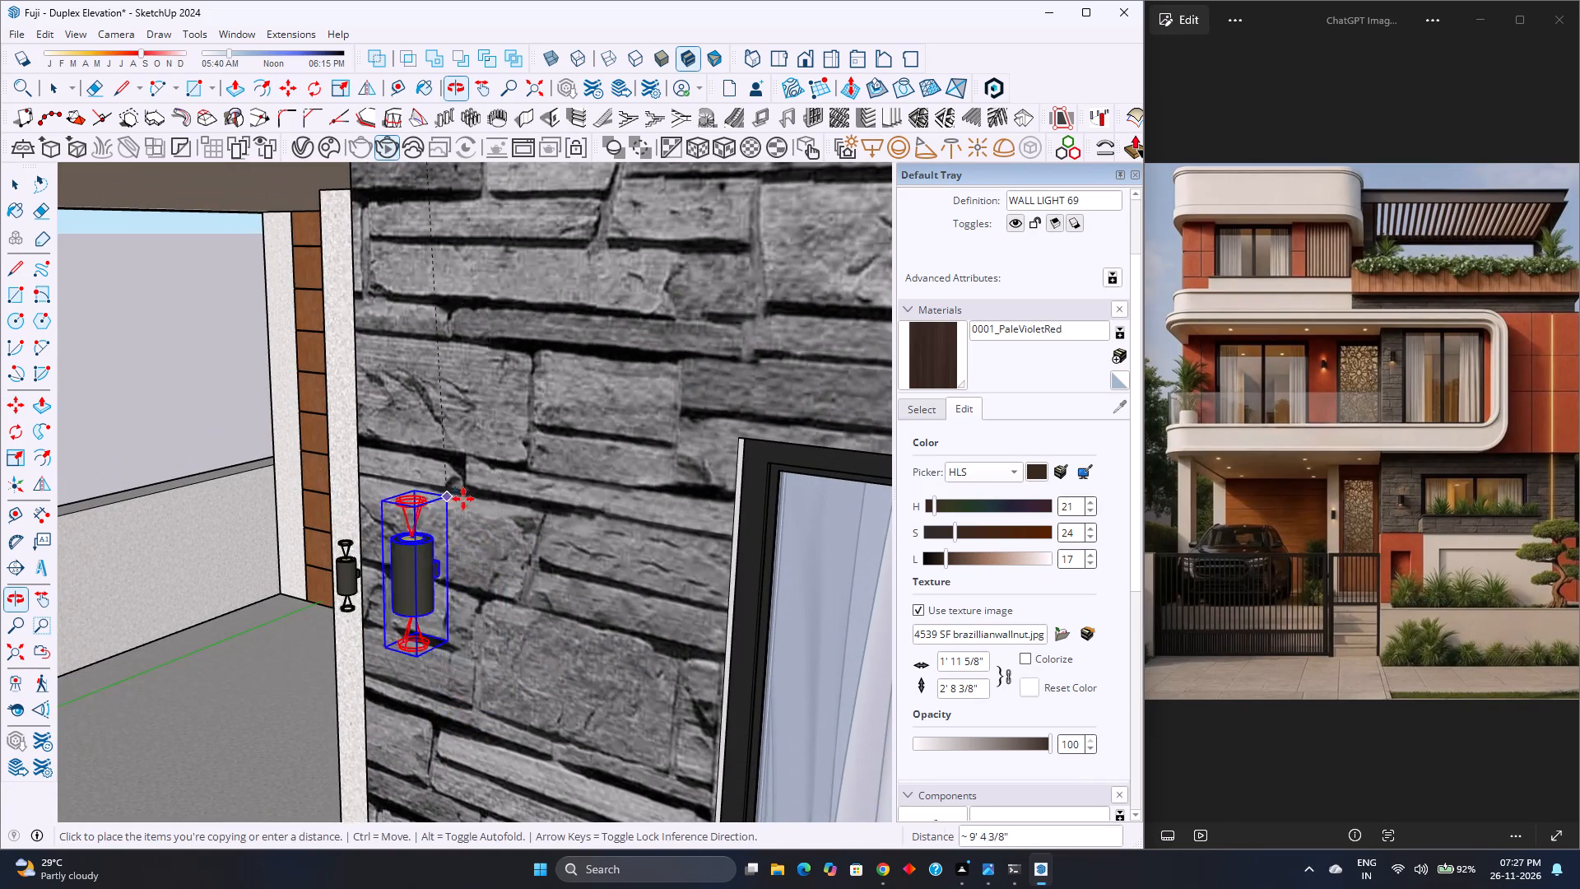
{"action": "left_click", "coordinate": [531, 540]}
Adjust the ground-floor stone-wall light's position by about 1 5/16" and clear the selection.
{"action": "scroll", "coordinate": [508, 552], "scroll_direction": "down", "scroll_amount": 7}
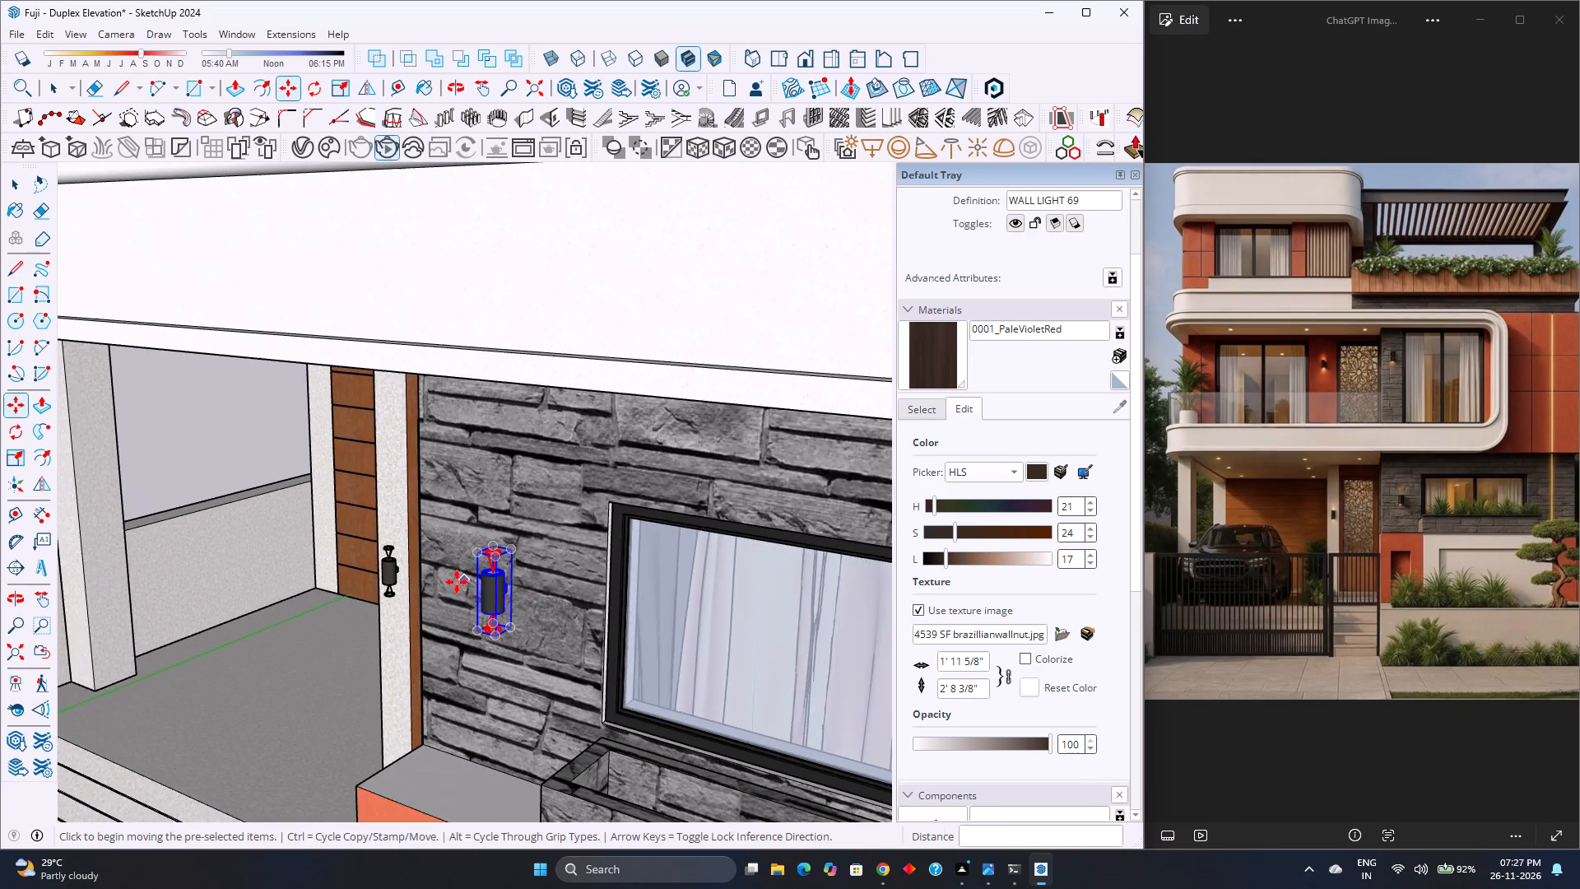
{"action": "middle_click_drag", "start_coordinate": [457, 582], "coordinate": [669, 486]}
{"action": "scroll", "coordinate": [537, 547], "scroll_direction": "up", "scroll_amount": 2}
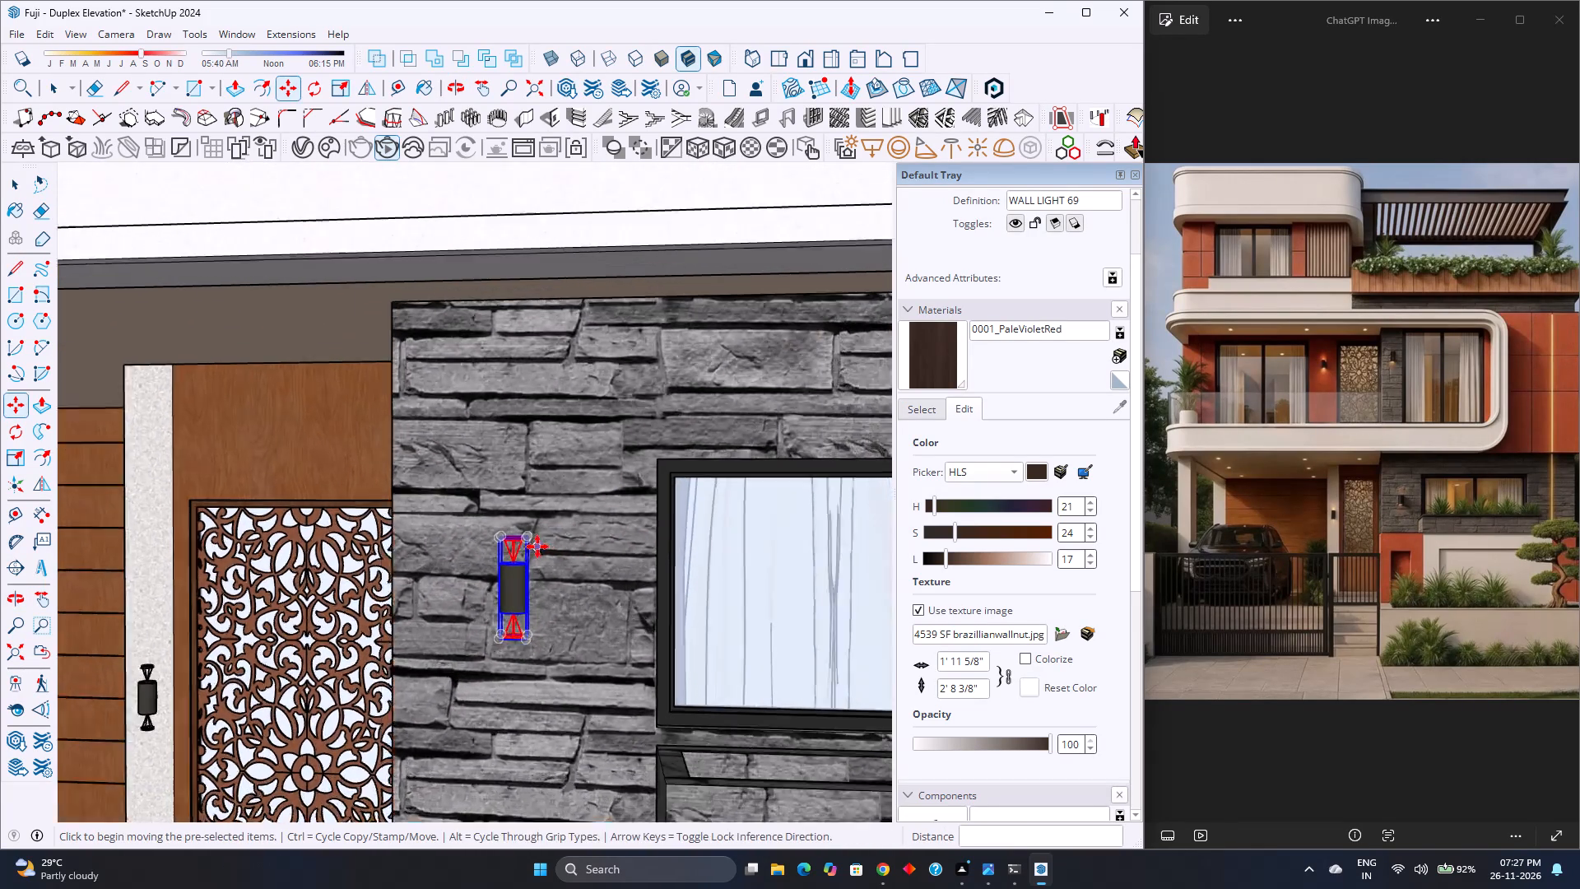
{"action": "scroll", "coordinate": [537, 547], "scroll_direction": "up", "scroll_amount": 8}
{"action": "left_click", "coordinate": [527, 534]}
{"action": "left_click", "coordinate": [547, 536]}
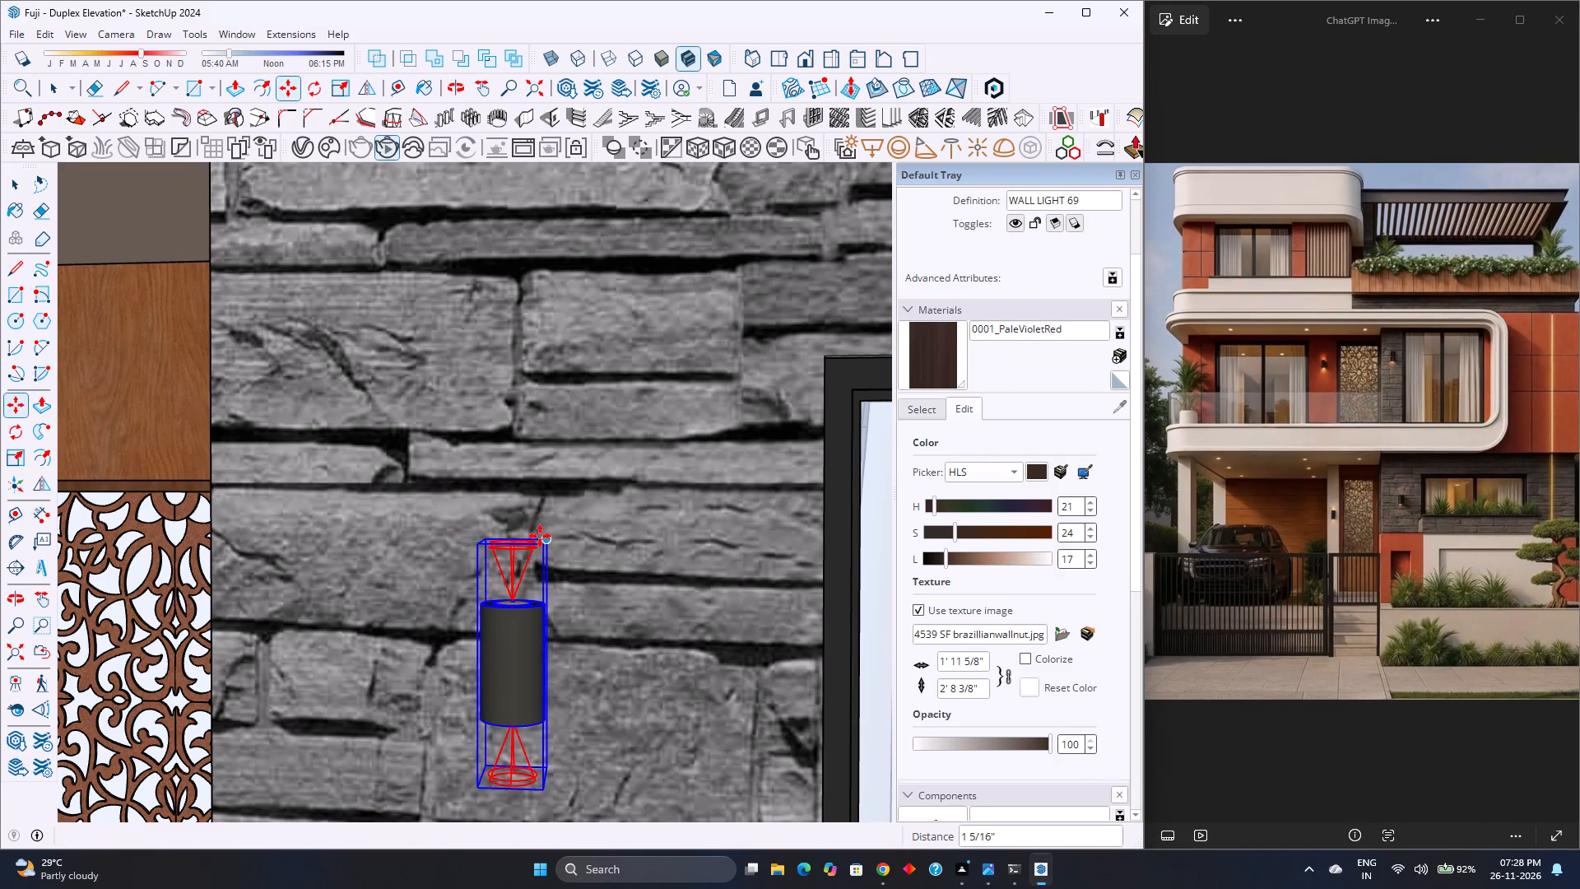
{"action": "scroll", "coordinate": [516, 516], "scroll_direction": "down", "scroll_amount": 8}
{"action": "key", "text": "space"}
{"action": "scroll", "coordinate": [479, 514], "scroll_direction": "down", "scroll_amount": 10}
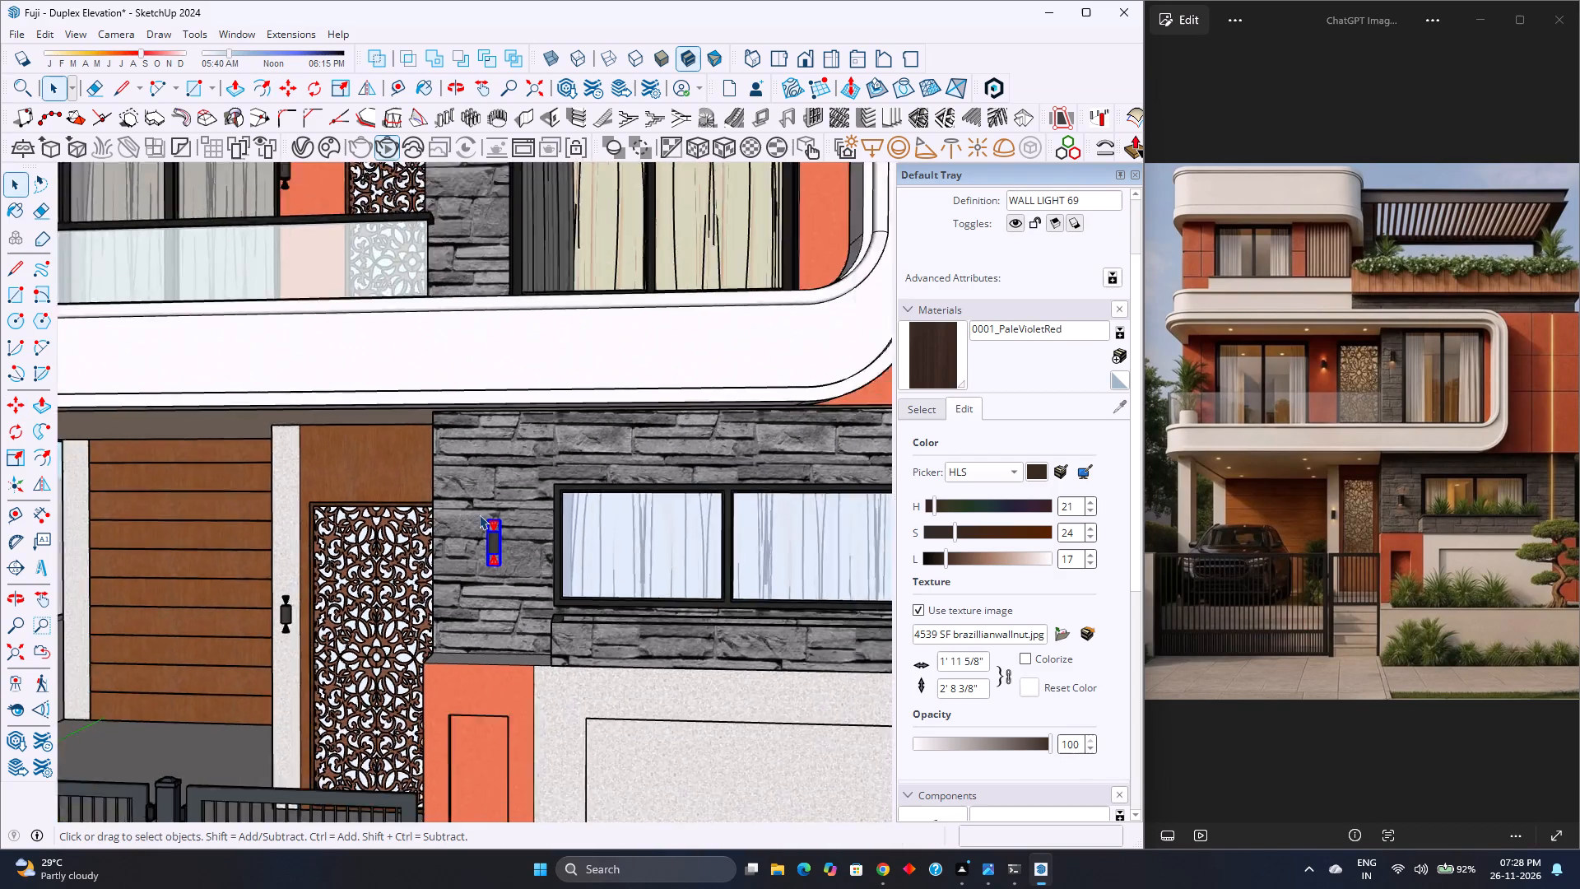
{"action": "scroll", "coordinate": [479, 514], "scroll_direction": "down", "scroll_amount": 13}
{"action": "left_click", "coordinate": [702, 458]}
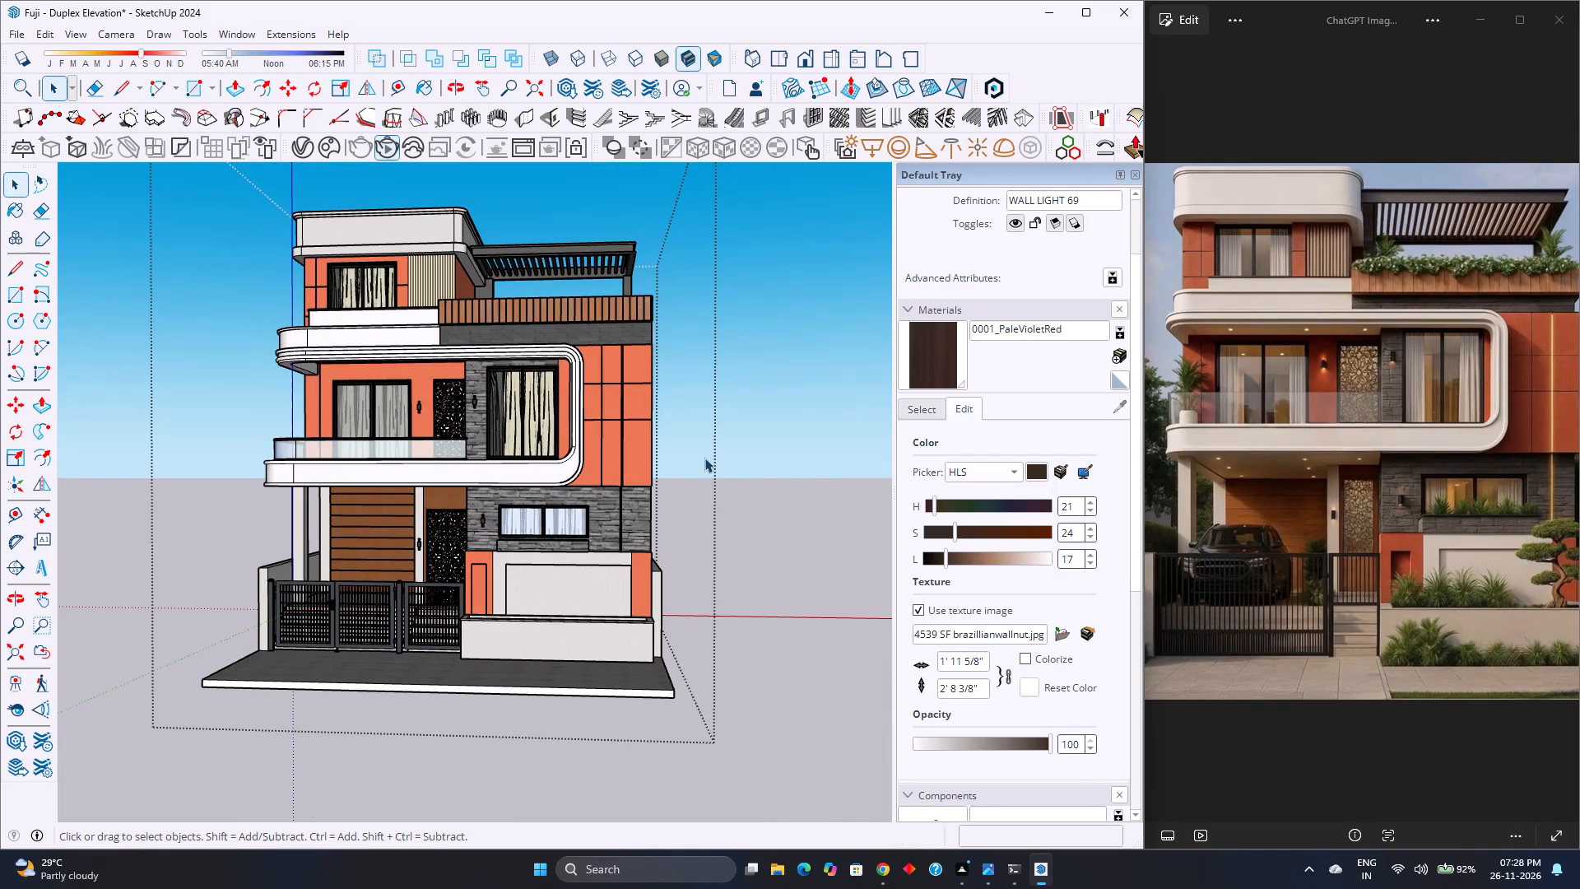
Save the duplex elevation model.
{"action": "scroll", "coordinate": [768, 426], "scroll_direction": "down", "scroll_amount": 2}
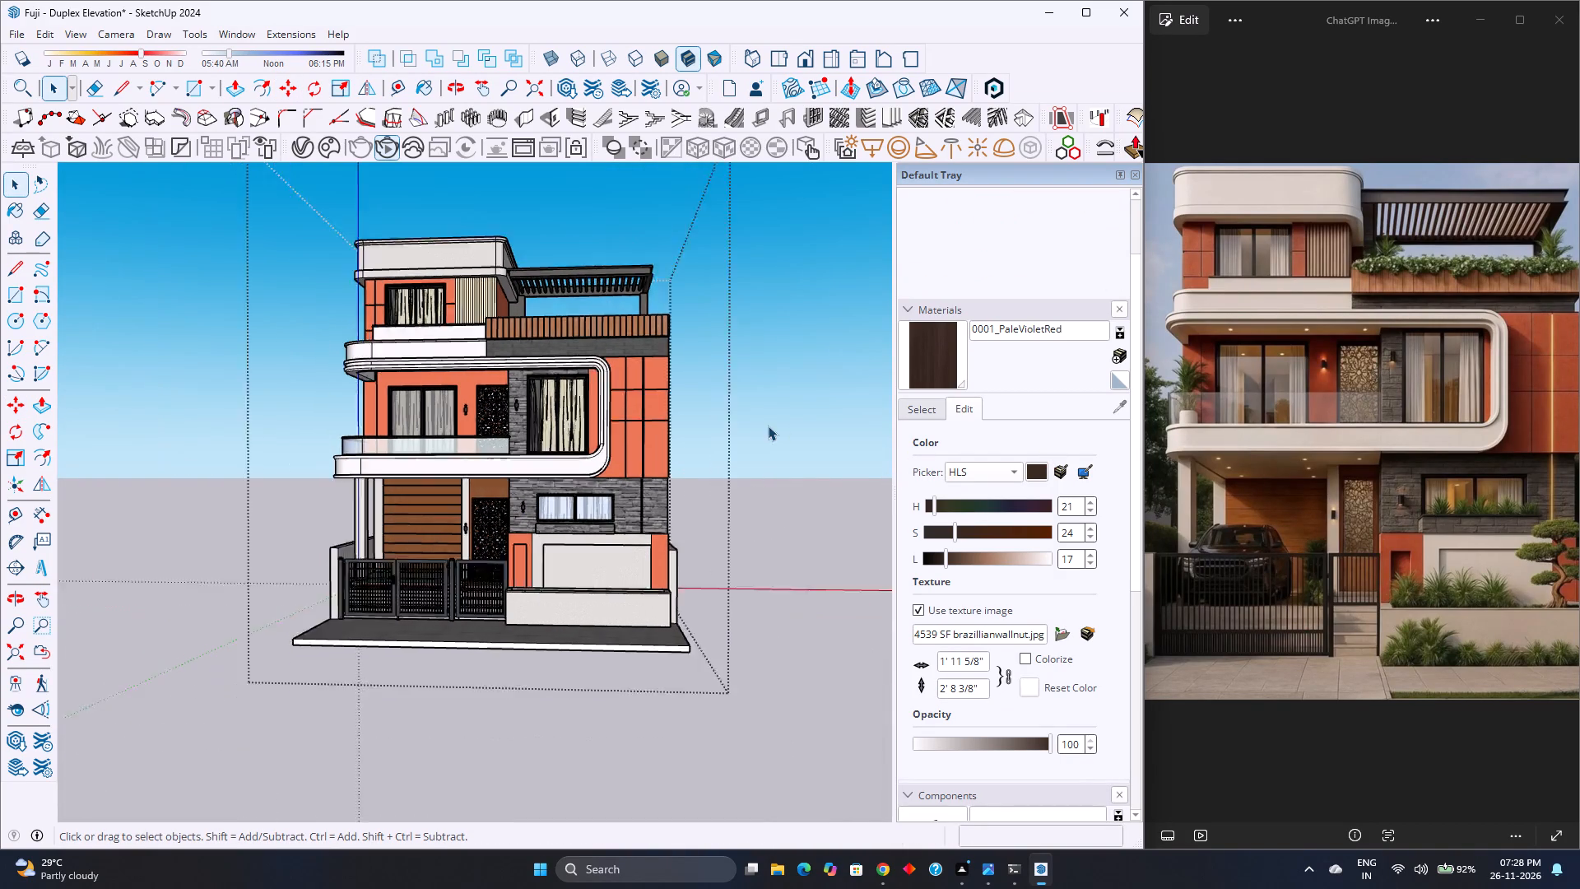
{"action": "scroll", "coordinate": [768, 426], "scroll_direction": "down", "scroll_amount": 3}
{"action": "scroll", "coordinate": [549, 426], "scroll_direction": "up", "scroll_amount": 13}
{"action": "middle_click_drag", "start_coordinate": [472, 451], "coordinate": [498, 316]}
{"action": "middle_click", "coordinate": [498, 316]}
{"action": "scroll", "coordinate": [498, 316], "scroll_direction": "down", "scroll_amount": 3}
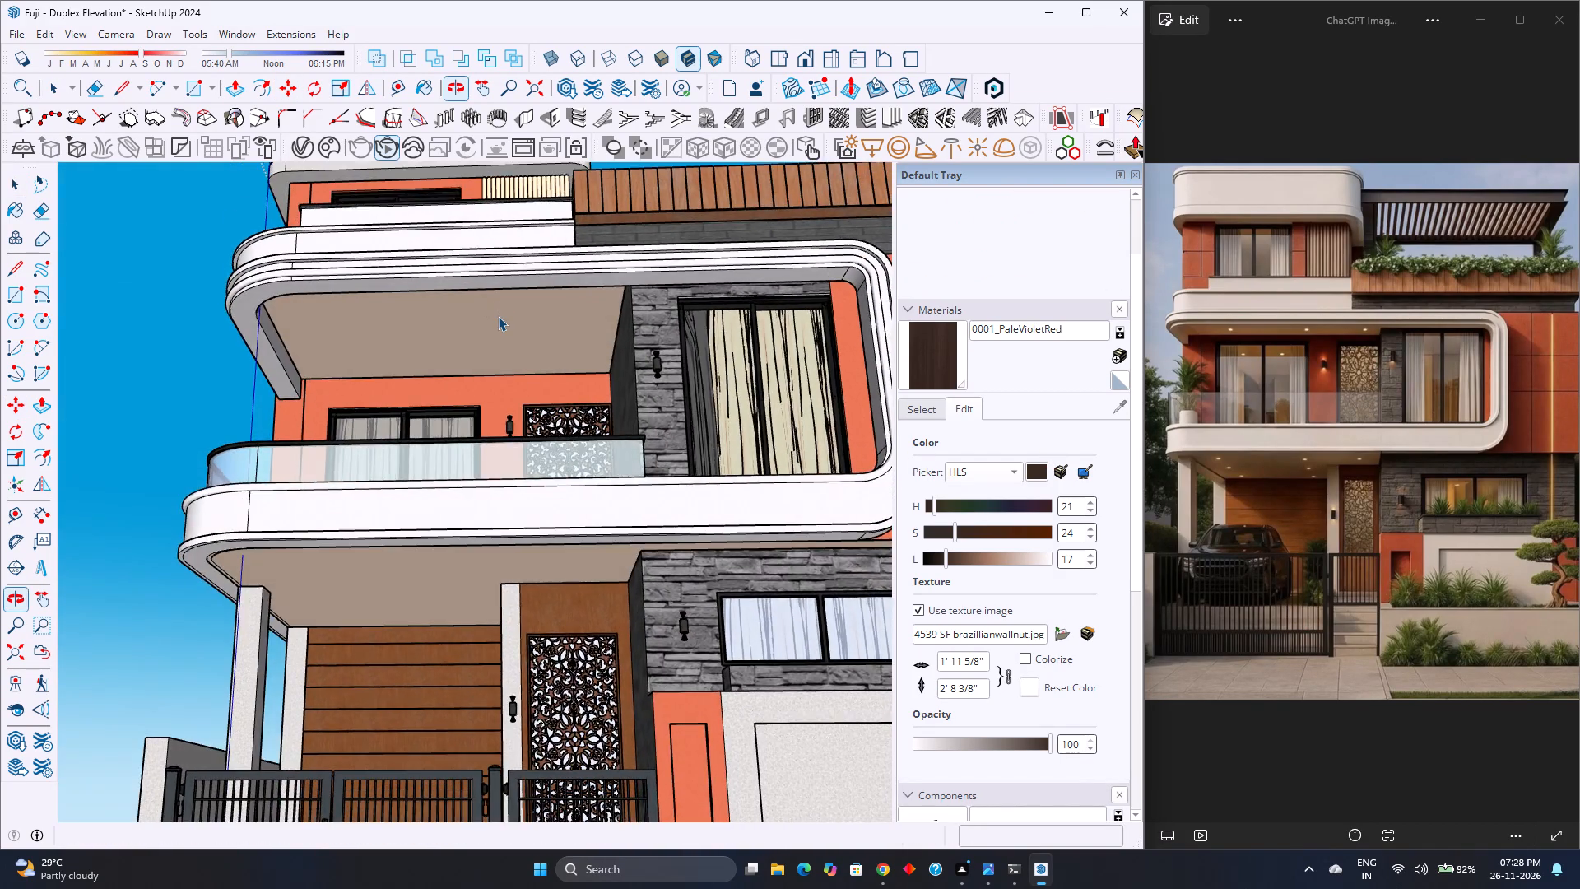
{"action": "scroll", "coordinate": [498, 316], "scroll_direction": "down", "scroll_amount": 7}
{"action": "key", "text": "ctrl+s"}
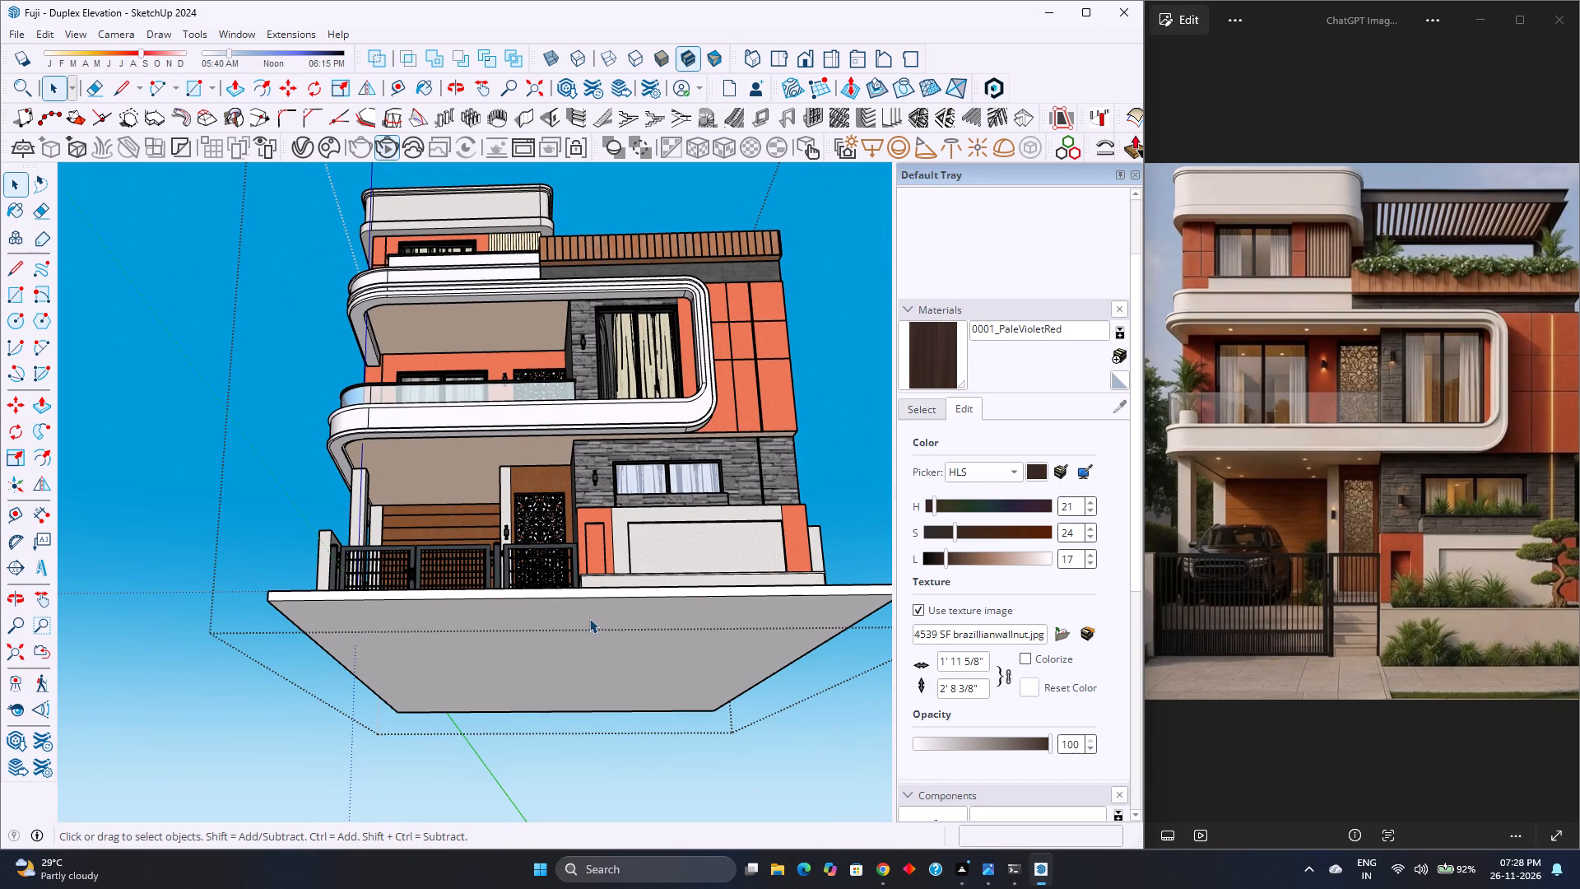
Open the slab group above the first-floor balcony for editing and select its ceiling face.
{"action": "scroll", "coordinate": [608, 454], "scroll_direction": "down", "scroll_amount": 3}
{"action": "middle_click_drag", "start_coordinate": [608, 454], "coordinate": [606, 447]}
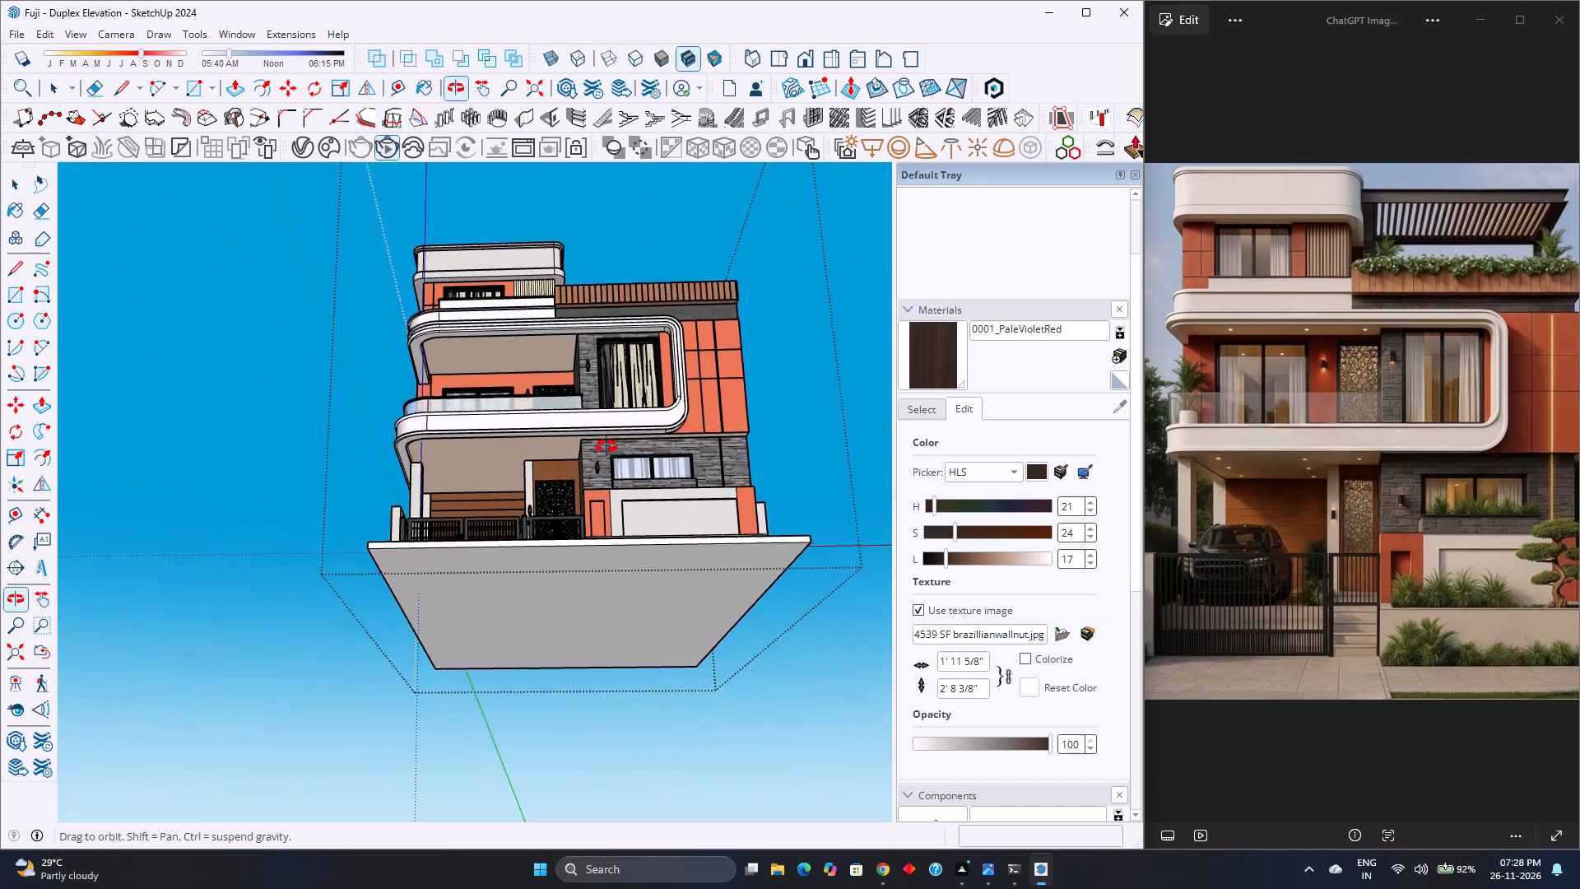
{"action": "middle_click_drag", "start_coordinate": [606, 447], "coordinate": [606, 444]}
{"action": "scroll", "coordinate": [577, 416], "scroll_direction": "down", "scroll_amount": 1}
{"action": "scroll", "coordinate": [499, 305], "scroll_direction": "up", "scroll_amount": 4}
{"action": "scroll", "coordinate": [499, 372], "scroll_direction": "up", "scroll_amount": 3}
{"action": "scroll", "coordinate": [469, 599], "scroll_direction": "up", "scroll_amount": 3}
{"action": "middle_click_drag", "start_coordinate": [470, 593], "coordinate": [473, 560]}
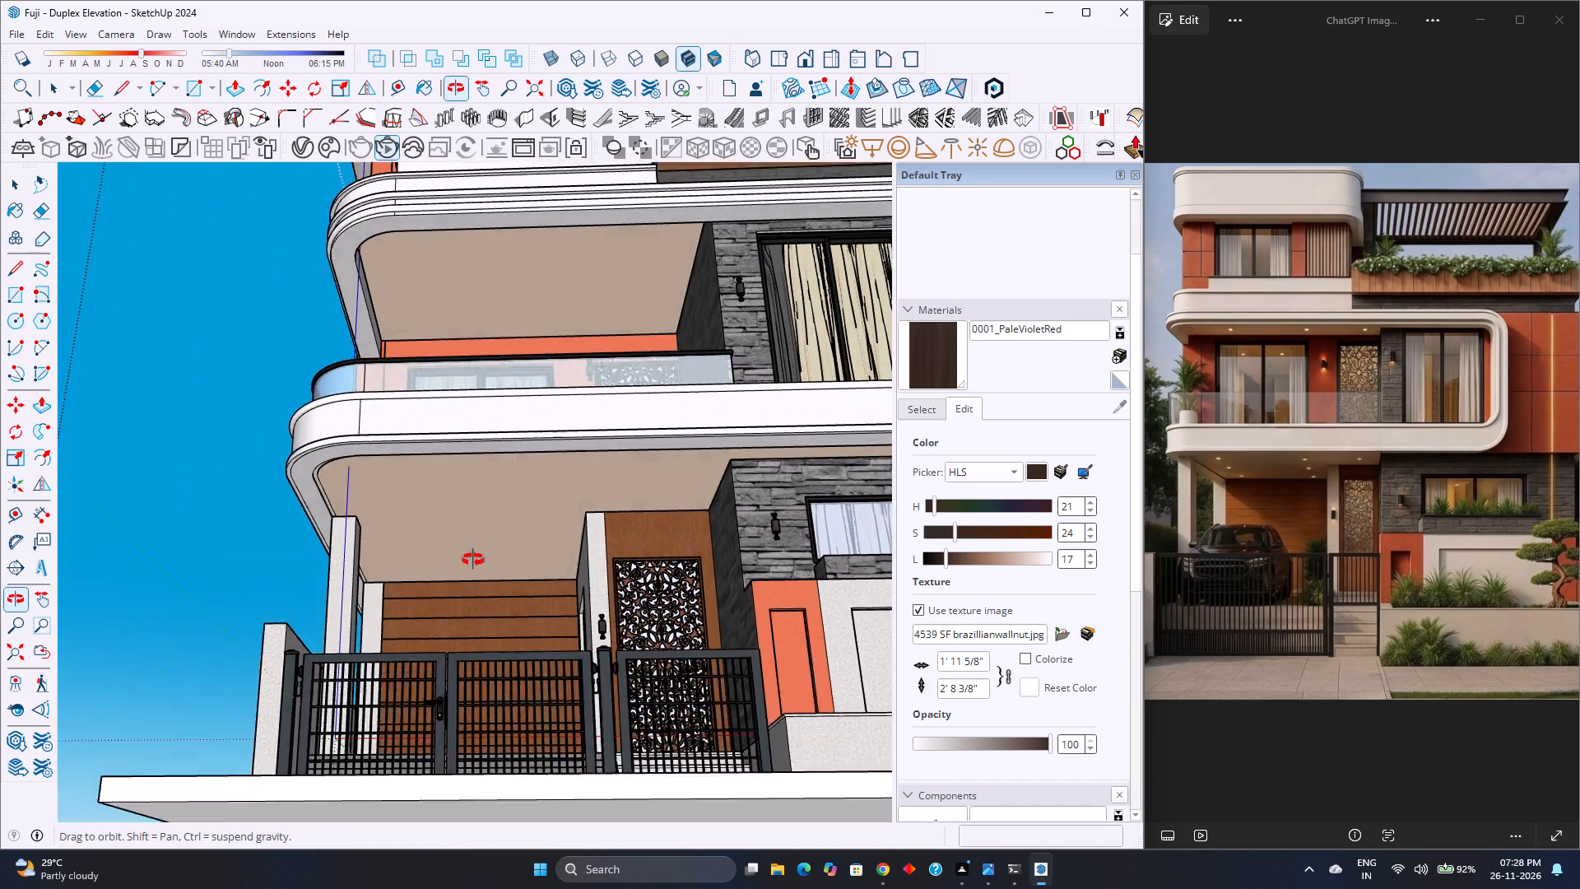
{"action": "middle_click_drag", "start_coordinate": [473, 560], "coordinate": [476, 547]}
{"action": "middle_click", "coordinate": [476, 547]}
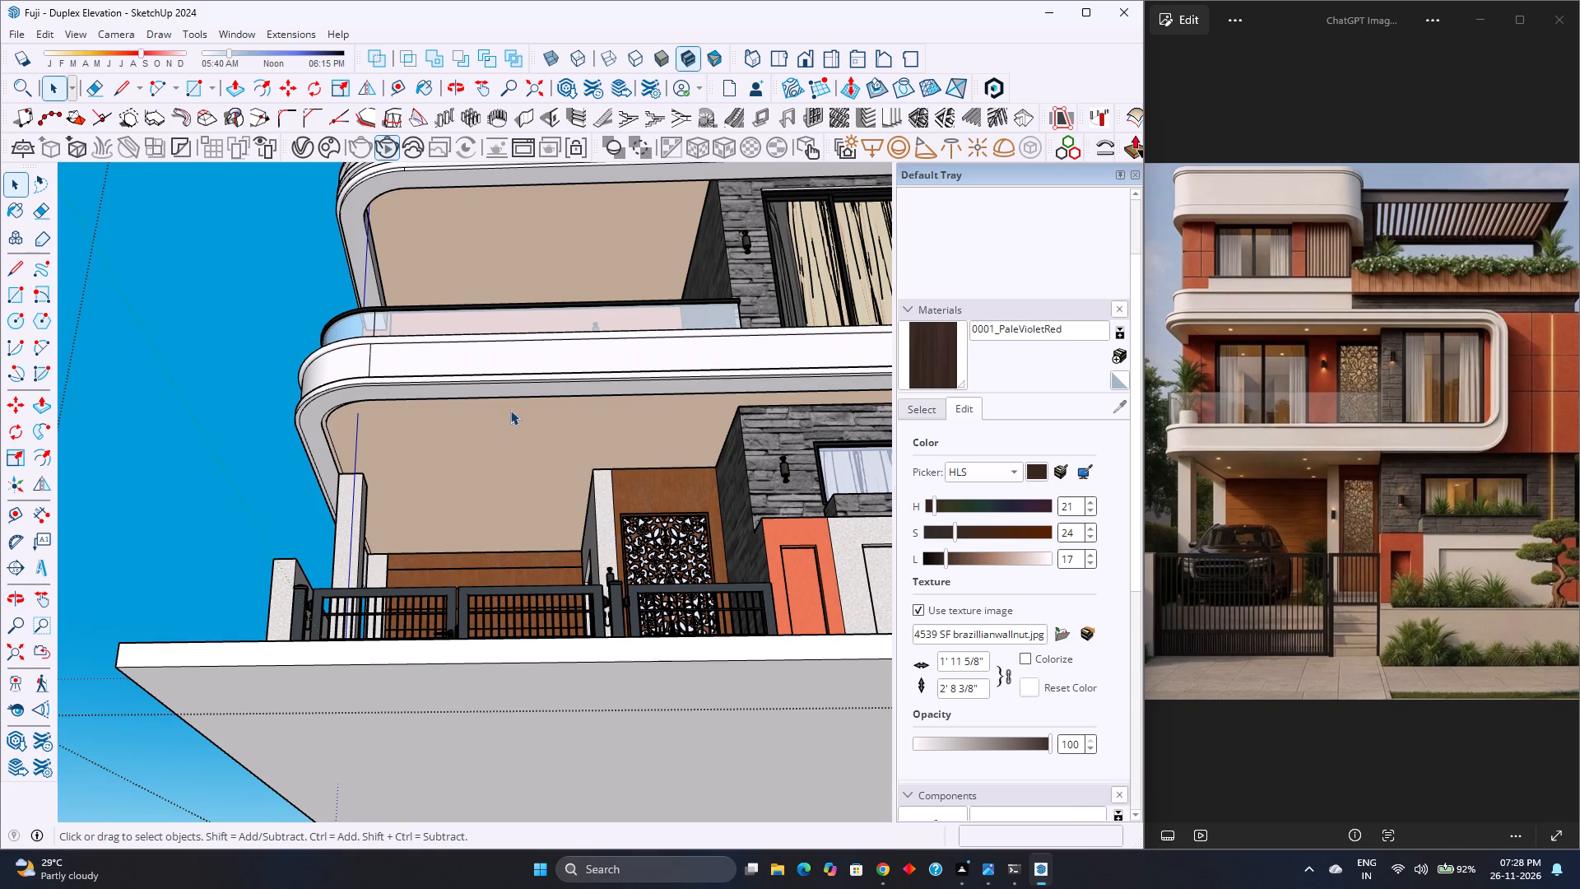
{"action": "scroll", "coordinate": [498, 426], "scroll_direction": "down", "scroll_amount": 6}
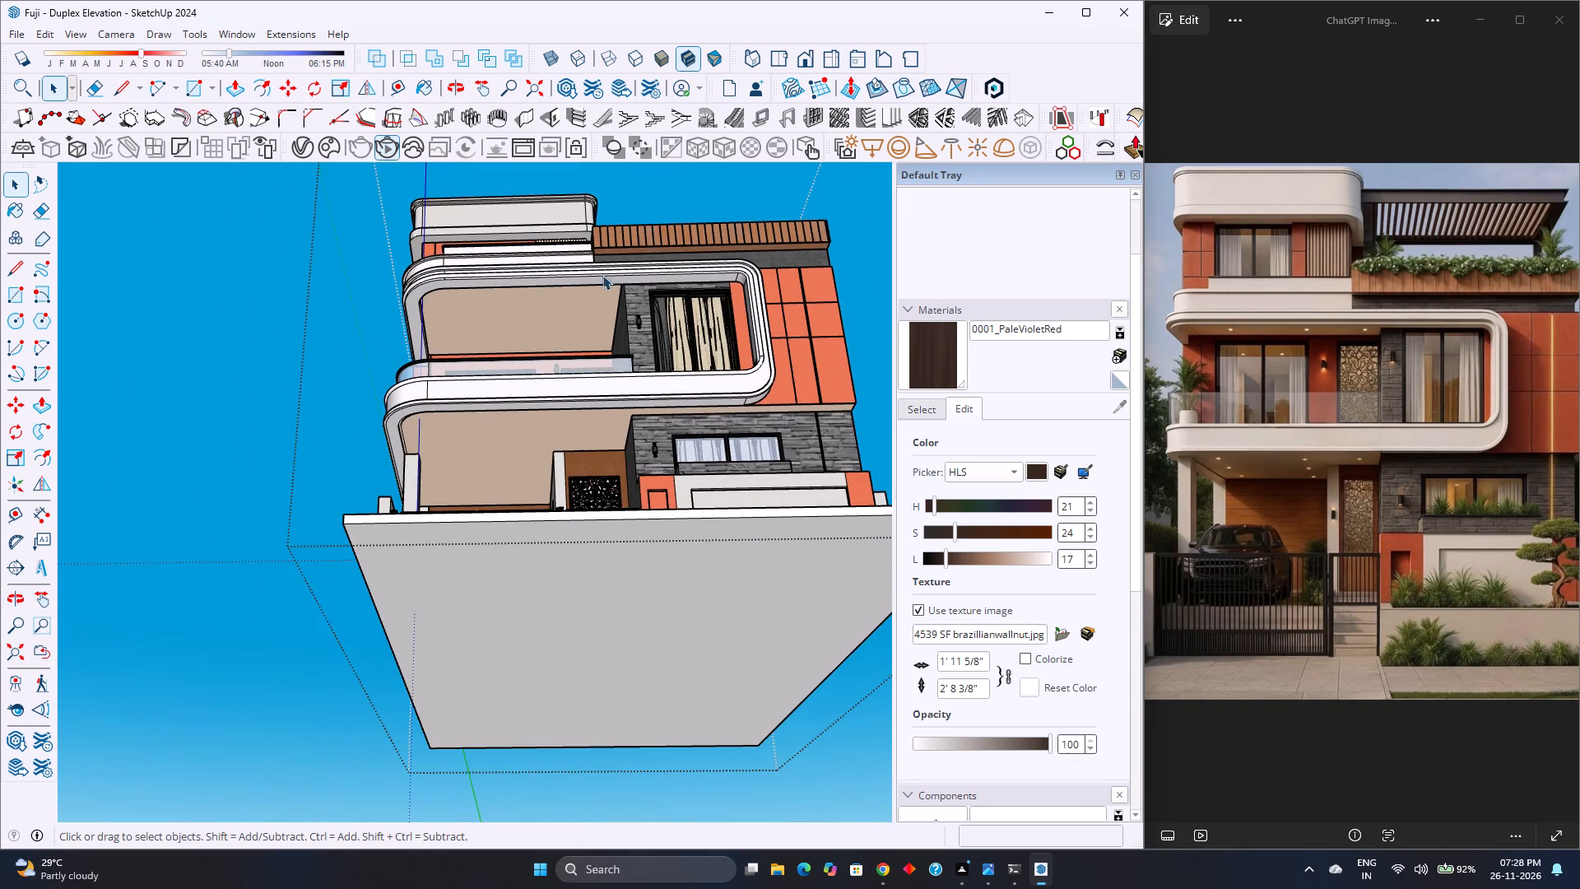
{"action": "scroll", "coordinate": [590, 303], "scroll_direction": "up", "scroll_amount": 6}
{"action": "double_click", "coordinate": [556, 317]}
{"action": "scroll", "coordinate": [556, 317], "scroll_direction": "up", "scroll_amount": 4}
{"action": "left_click", "coordinate": [556, 317]}
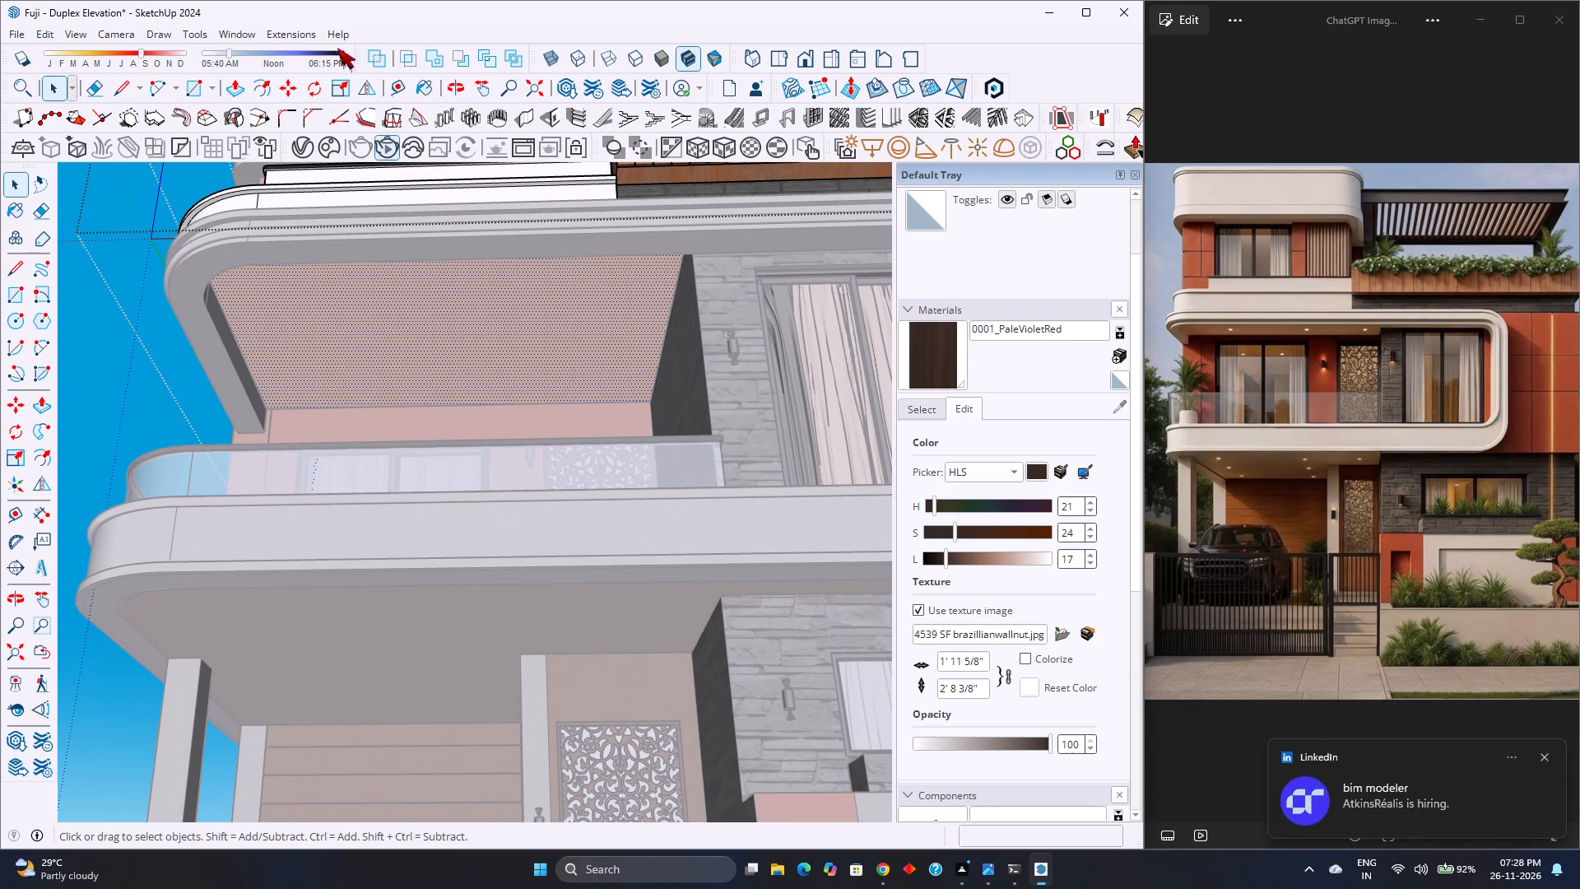
Add guides 2'6" in from the stone-wall side edge and the outer side edge of the first-floor balcony ceiling.
{"action": "left_click", "coordinate": [390, 93]}
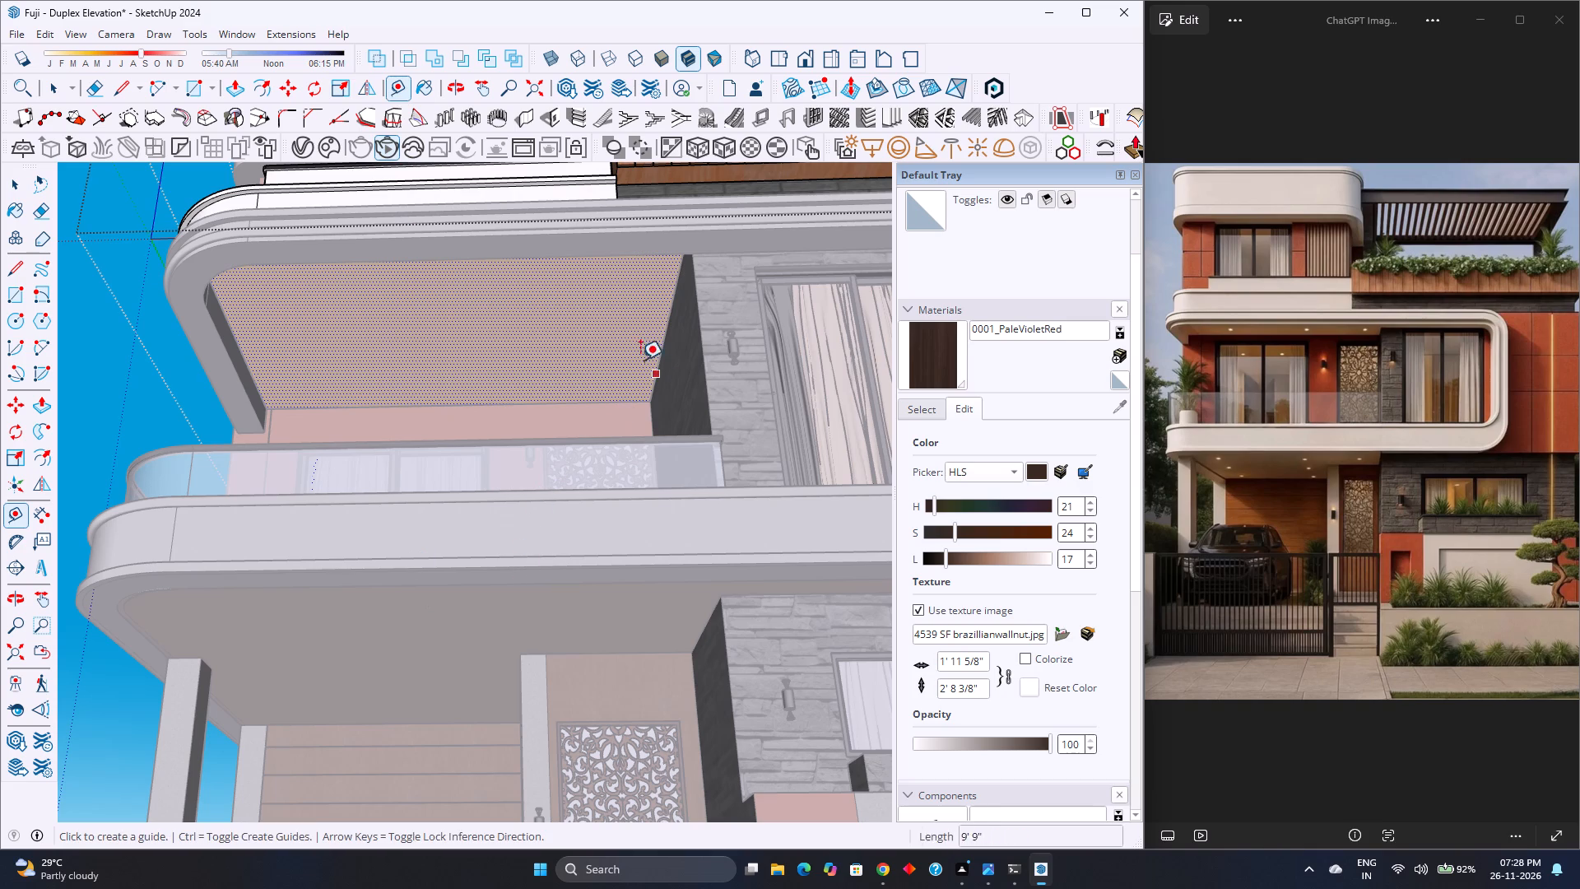
{"action": "left_click", "coordinate": [657, 351]}
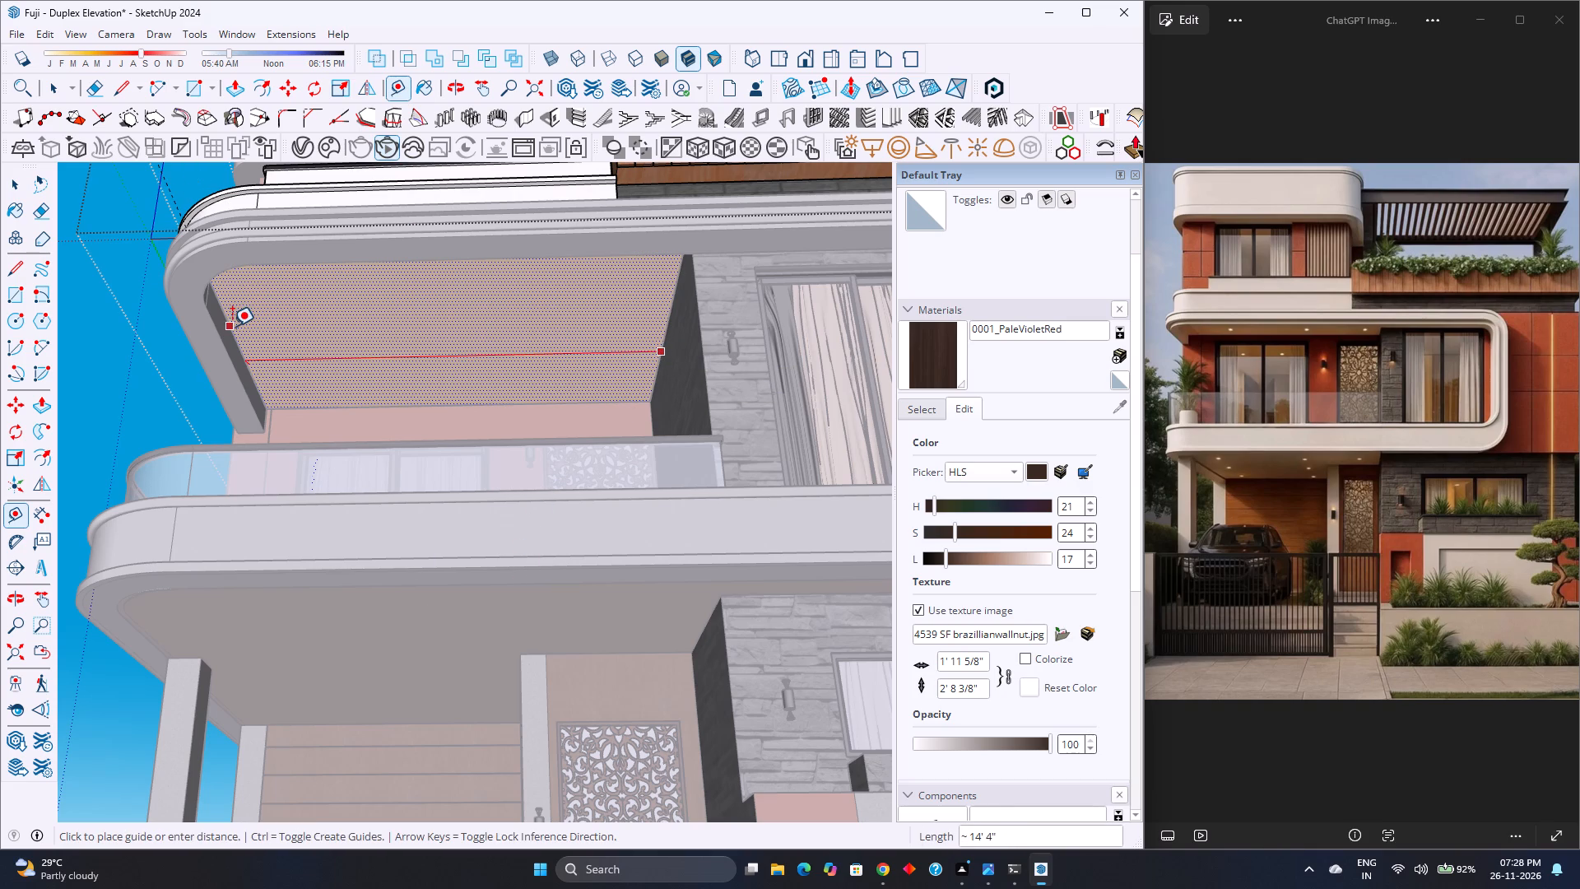
{"action": "key", "text": "2"}
{"action": "type", "text": "'6"}
{"action": "key", "text": "Return"}
{"action": "left_click", "coordinate": [238, 354]}
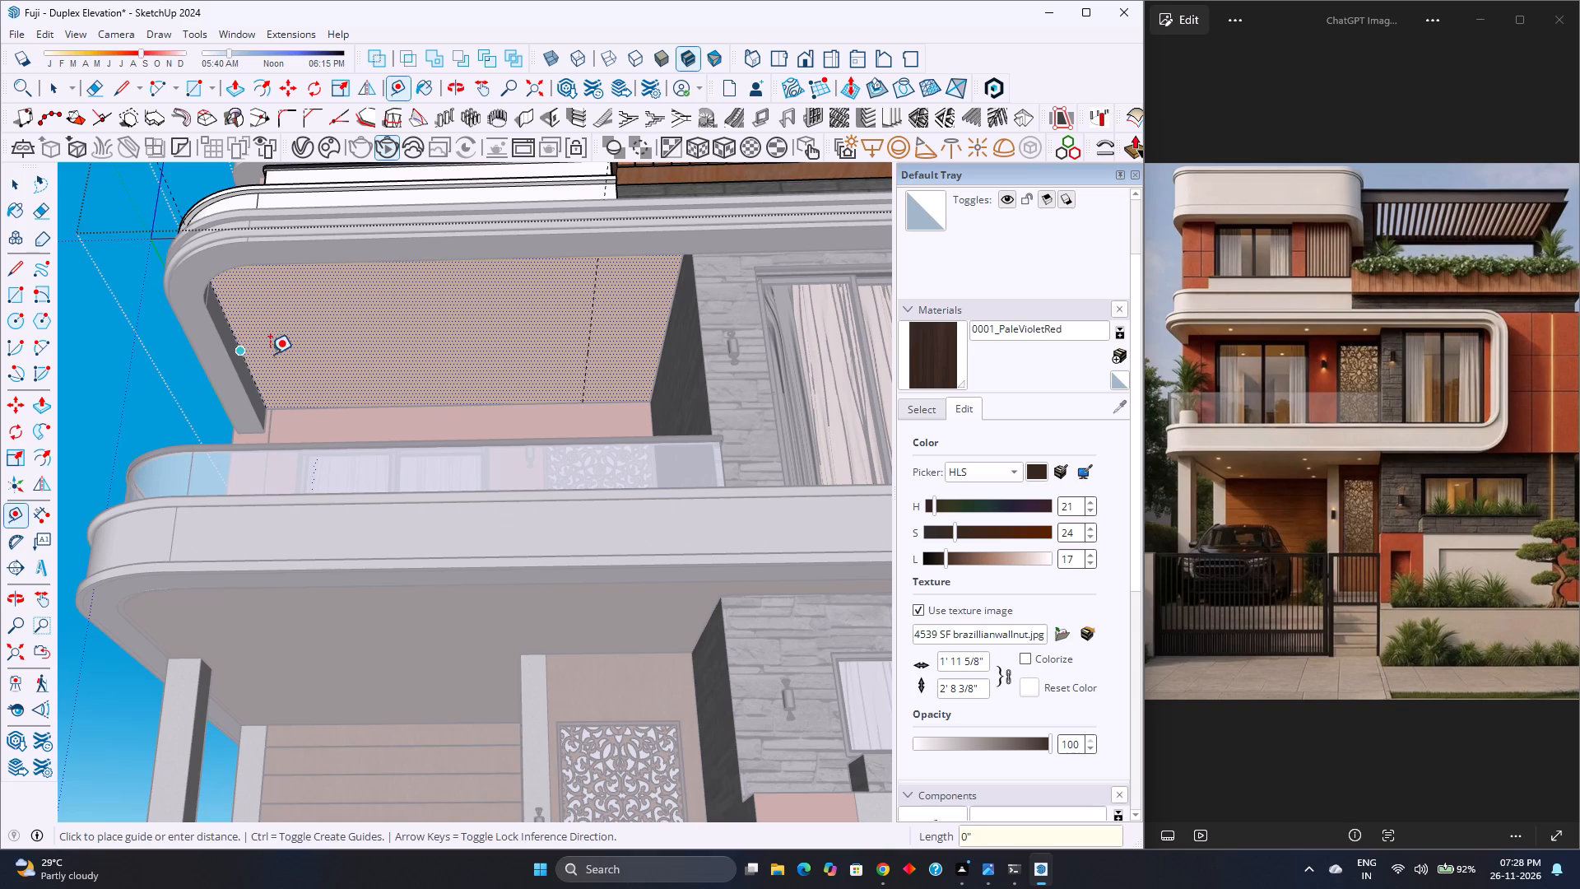
{"action": "type", "text": "2'6"}
{"action": "key", "text": "Return"}
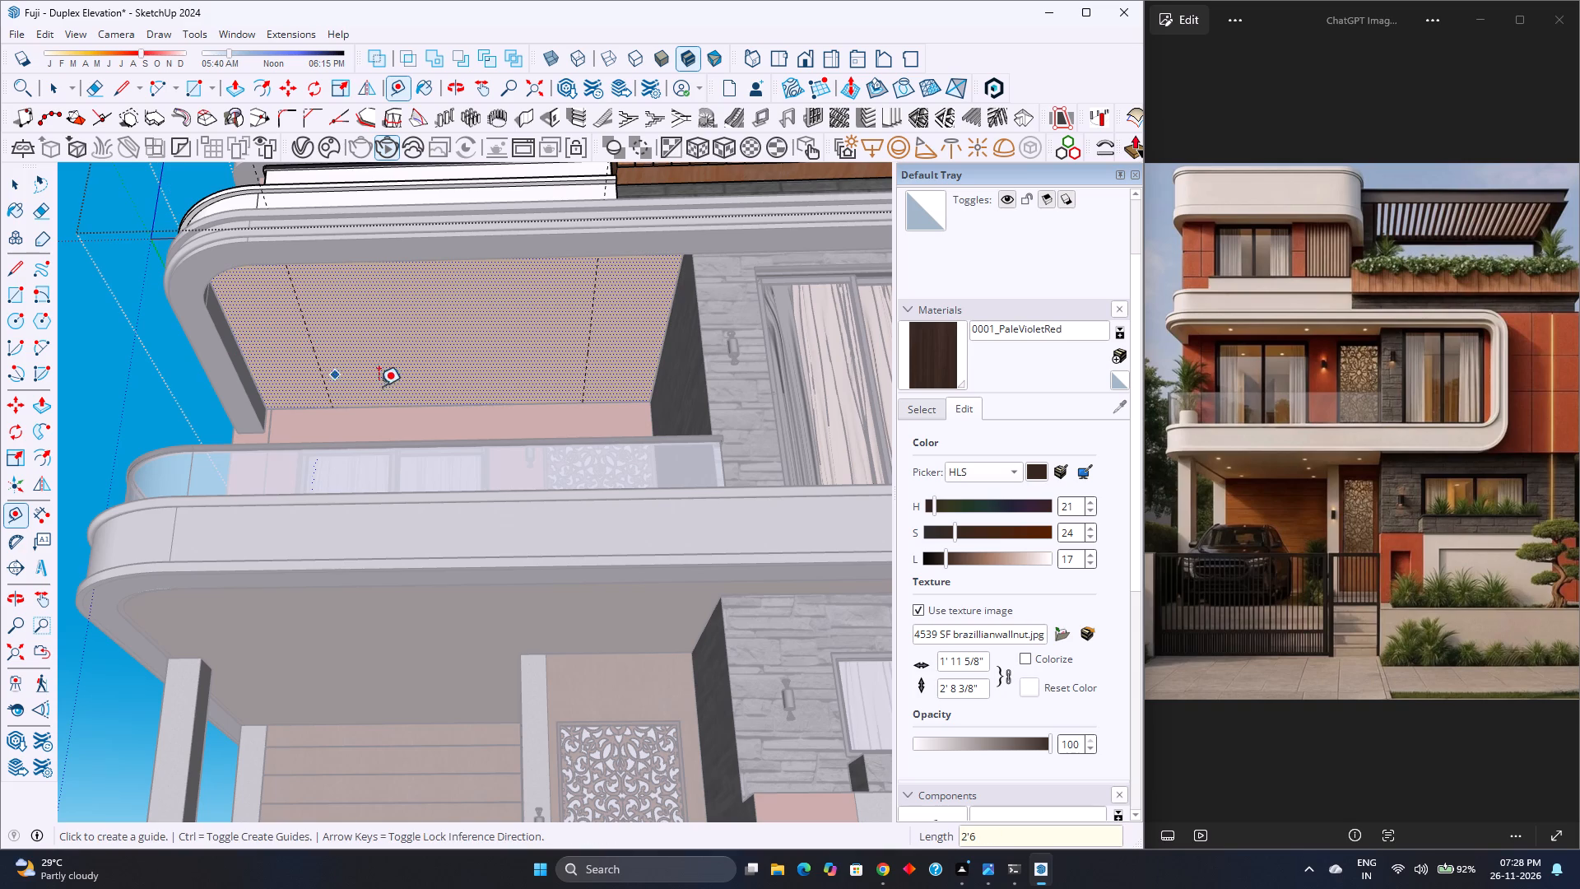
Add guides 2' in from the back wall edge and the front edge of the first-floor balcony ceiling.
{"action": "left_click", "coordinate": [415, 411]}
{"action": "type", "text": "2'"}
{"action": "key", "text": "Return"}
{"action": "middle_click_drag", "start_coordinate": [414, 377], "coordinate": [486, 368]}
{"action": "scroll", "coordinate": [484, 366], "scroll_direction": "down", "scroll_amount": 2}
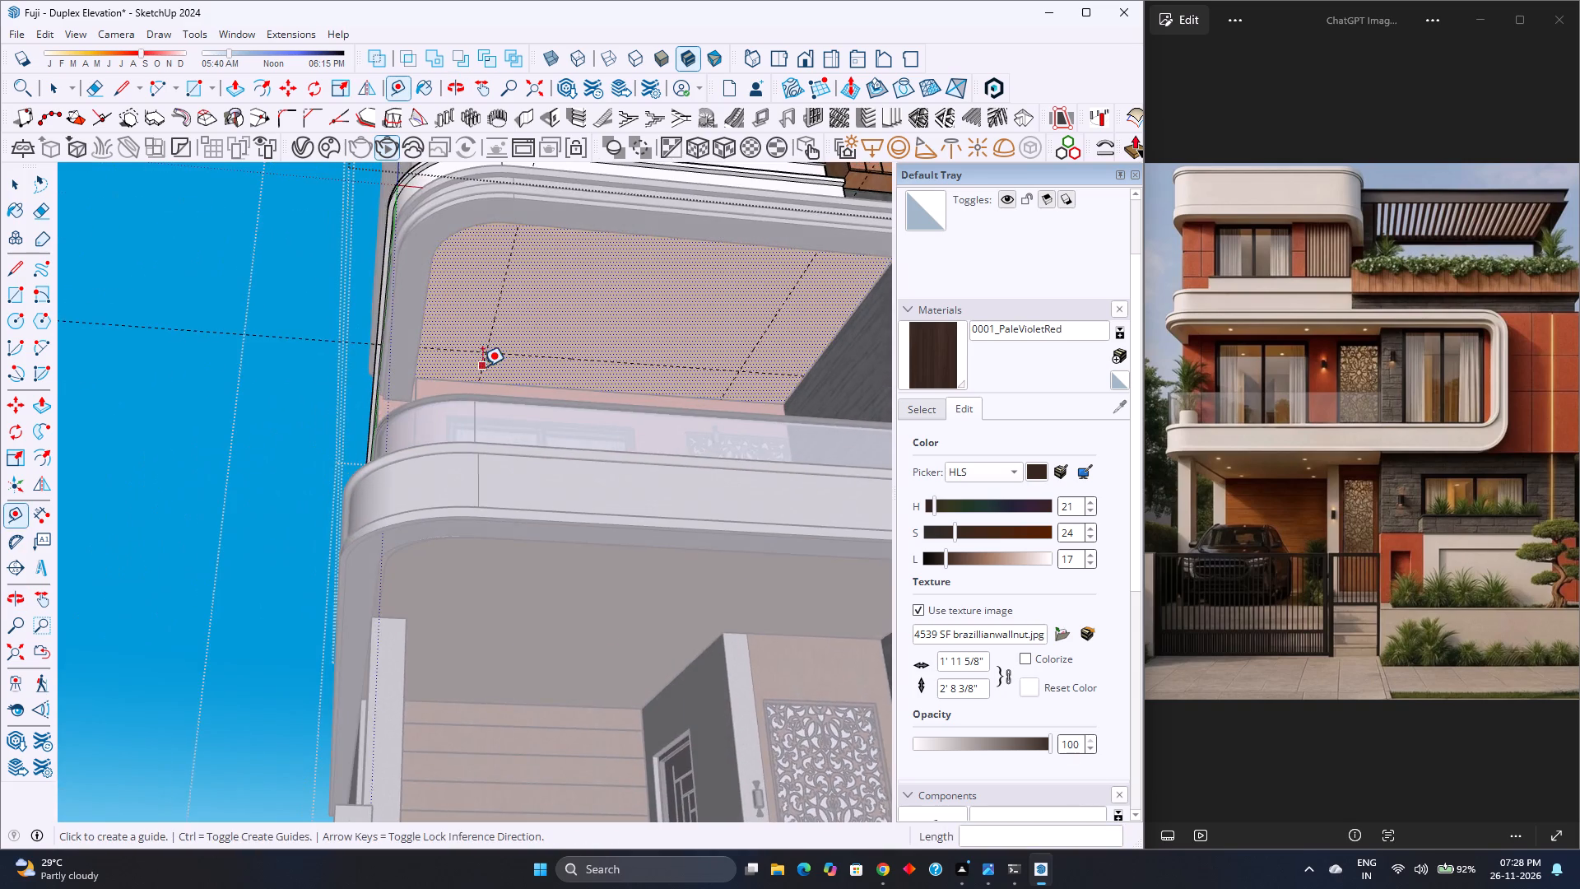
{"action": "scroll", "coordinate": [482, 366], "scroll_direction": "down", "scroll_amount": 1}
{"action": "middle_click_drag", "start_coordinate": [517, 333], "coordinate": [476, 495], "text": "shift"}
{"action": "middle_click_drag", "start_coordinate": [505, 492], "coordinate": [758, 455]}
{"action": "middle_click_drag", "start_coordinate": [692, 454], "coordinate": [411, 486], "text": "shift"}
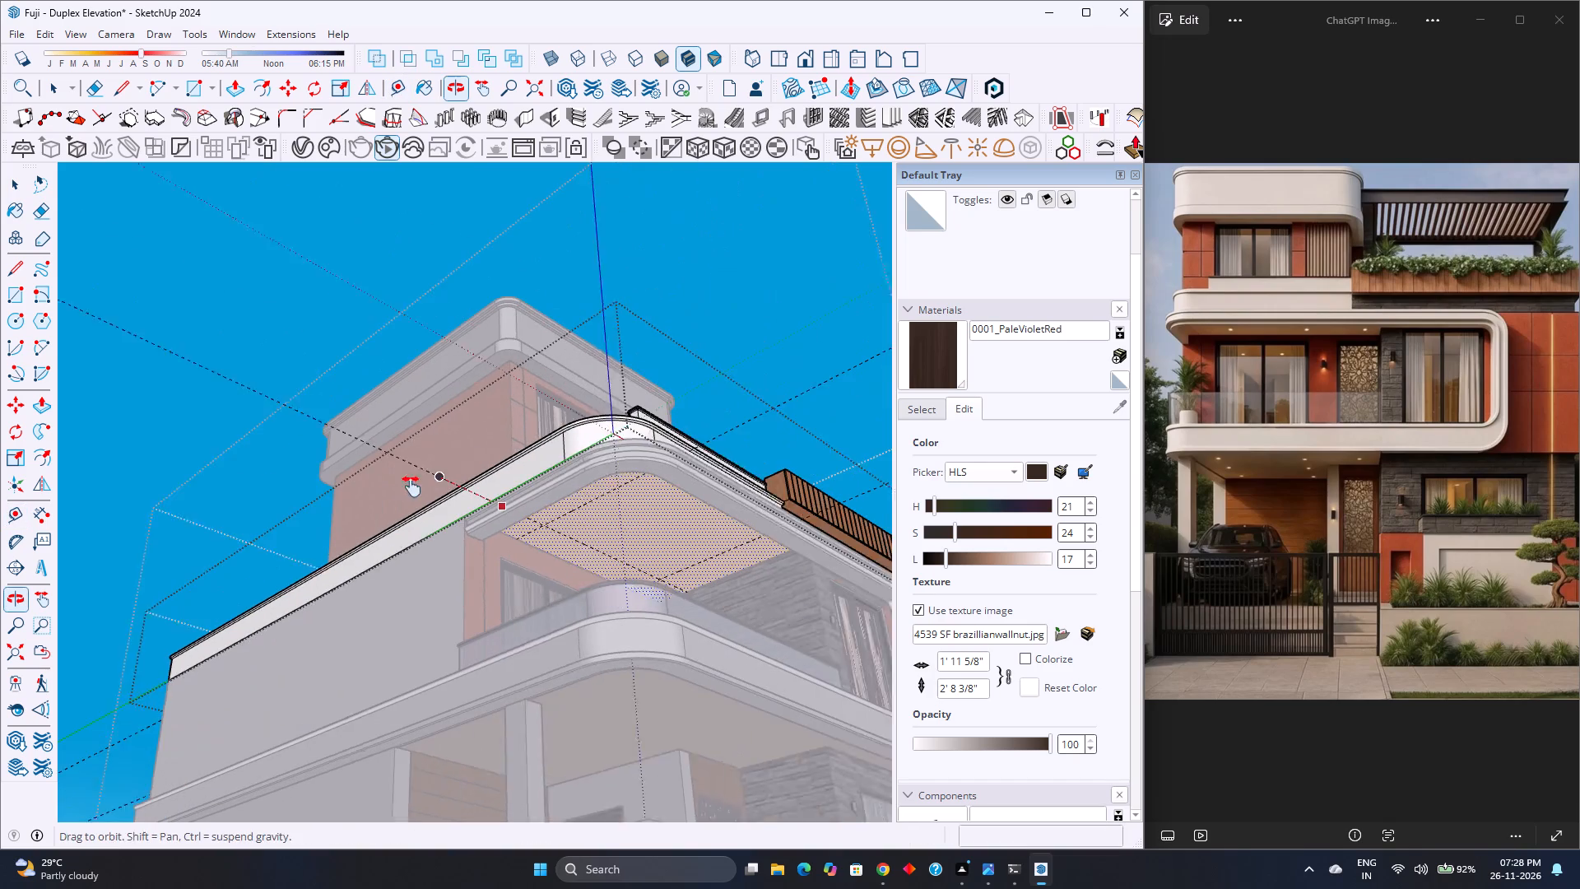
{"action": "middle_click_drag", "start_coordinate": [411, 486], "coordinate": [395, 495], "text": "shift"}
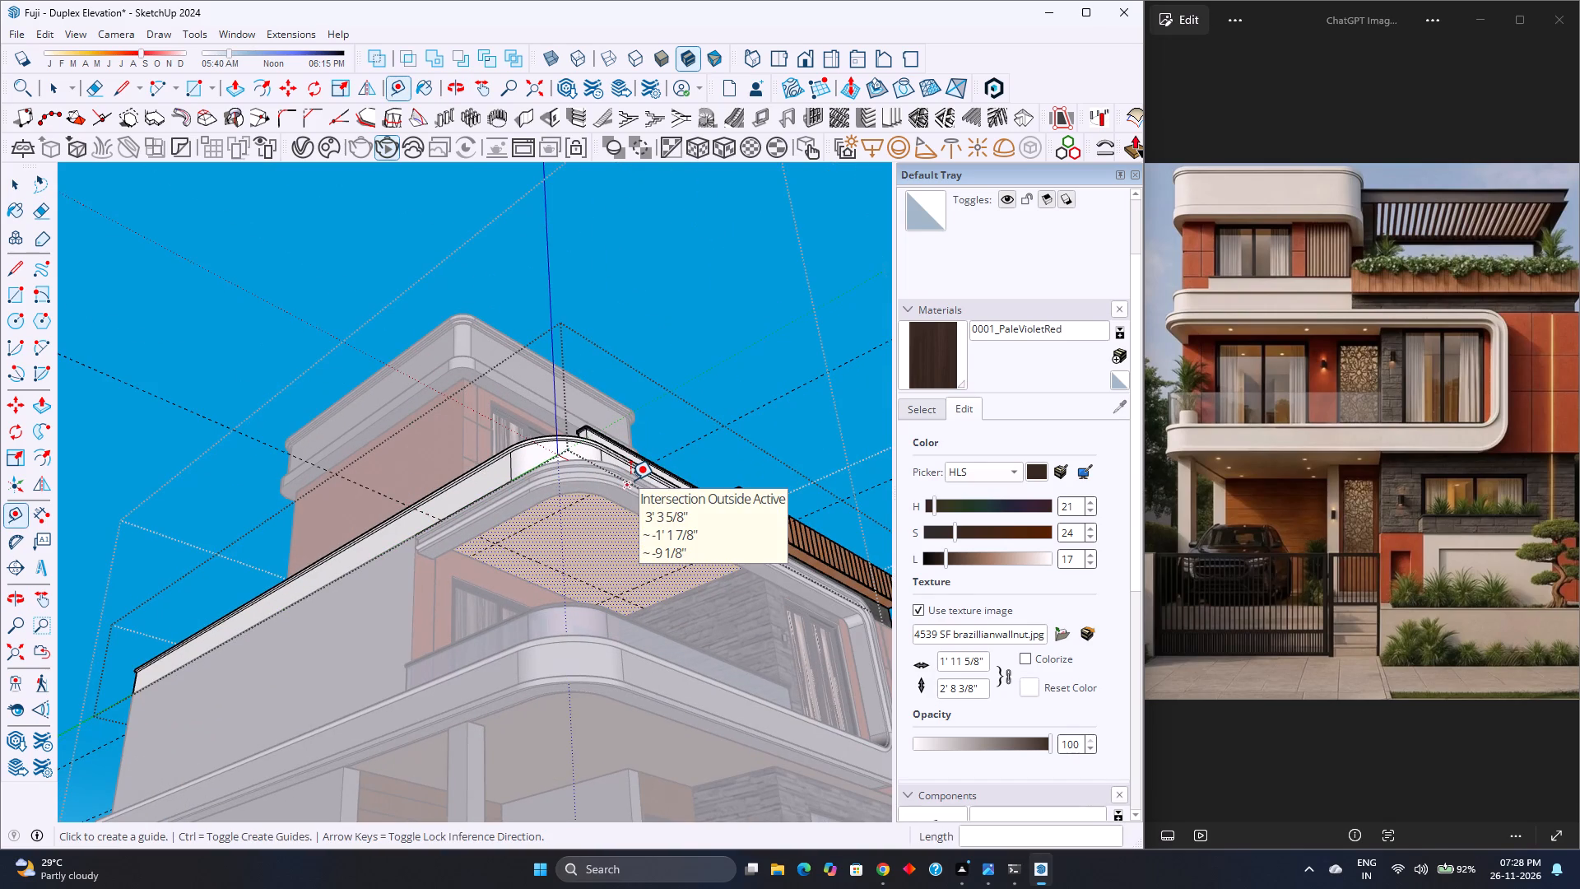
{"action": "scroll", "coordinate": [659, 550], "scroll_direction": "up", "scroll_amount": 5}
{"action": "middle_click_drag", "start_coordinate": [659, 550], "coordinate": [779, 543]}
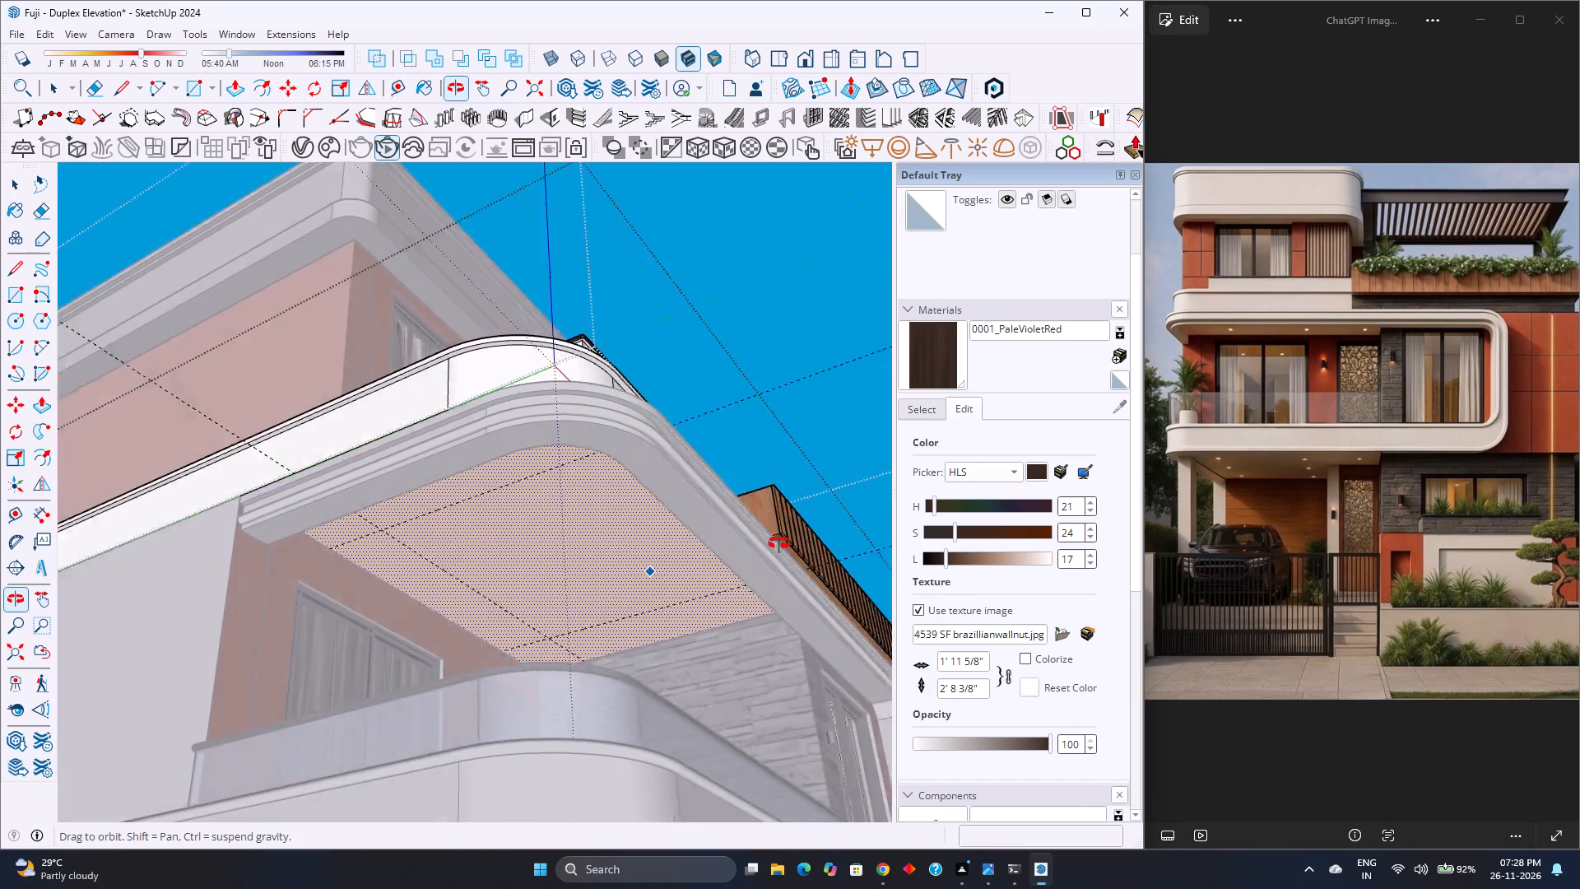
{"action": "middle_click_drag", "start_coordinate": [779, 543], "coordinate": [906, 546]}
{"action": "scroll", "coordinate": [690, 579], "scroll_direction": "up", "scroll_amount": 6}
{"action": "middle_click_drag", "start_coordinate": [704, 605], "coordinate": [799, 618]}
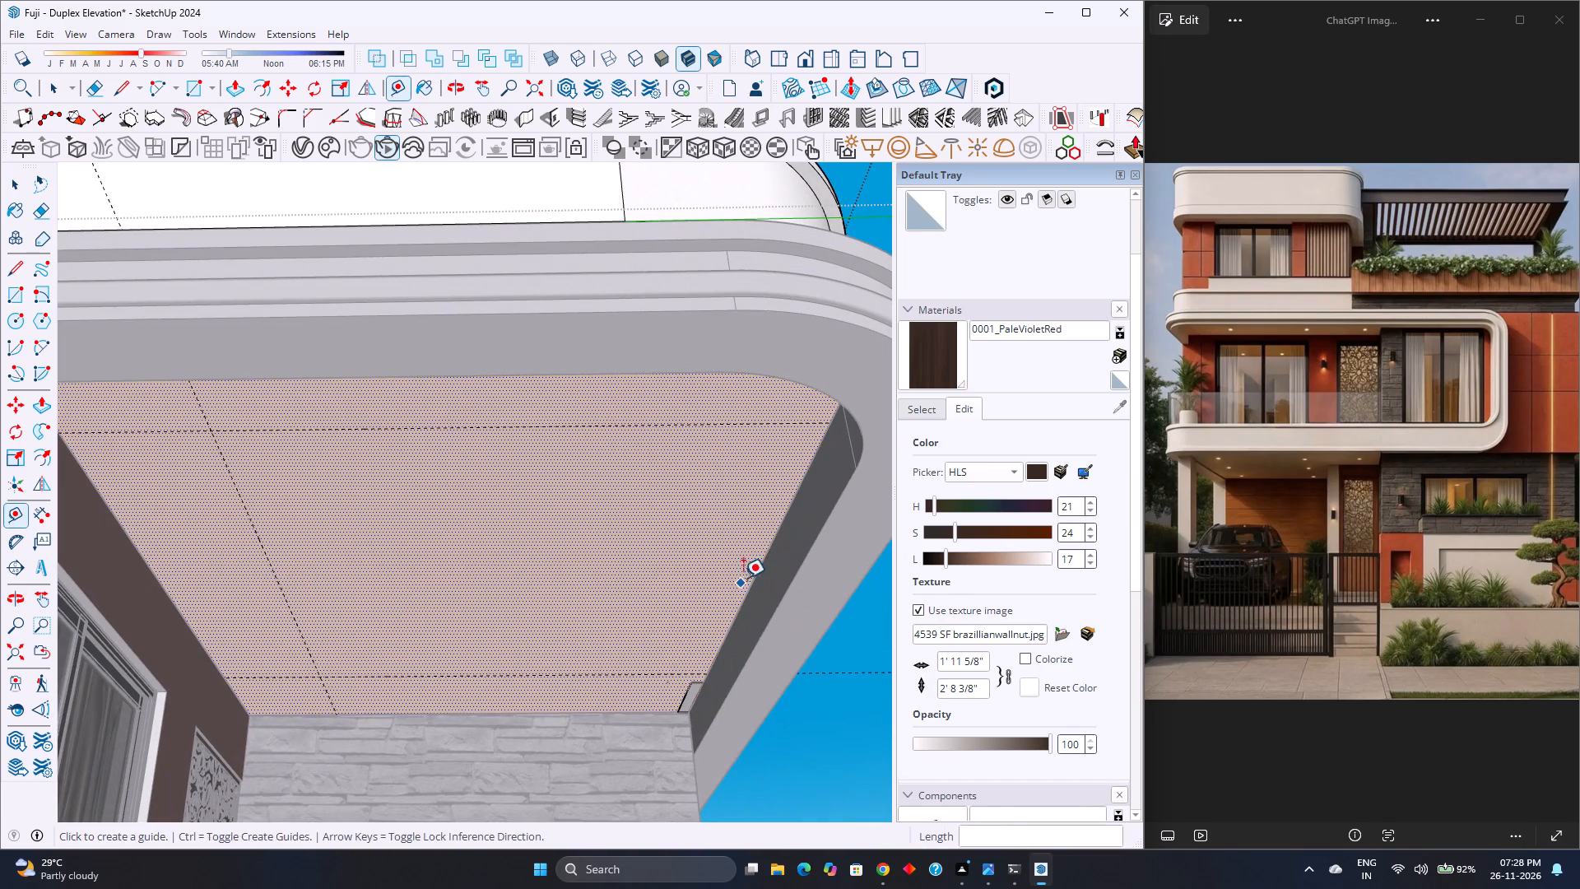
{"action": "left_click", "coordinate": [756, 567]}
{"action": "key", "text": "2"}
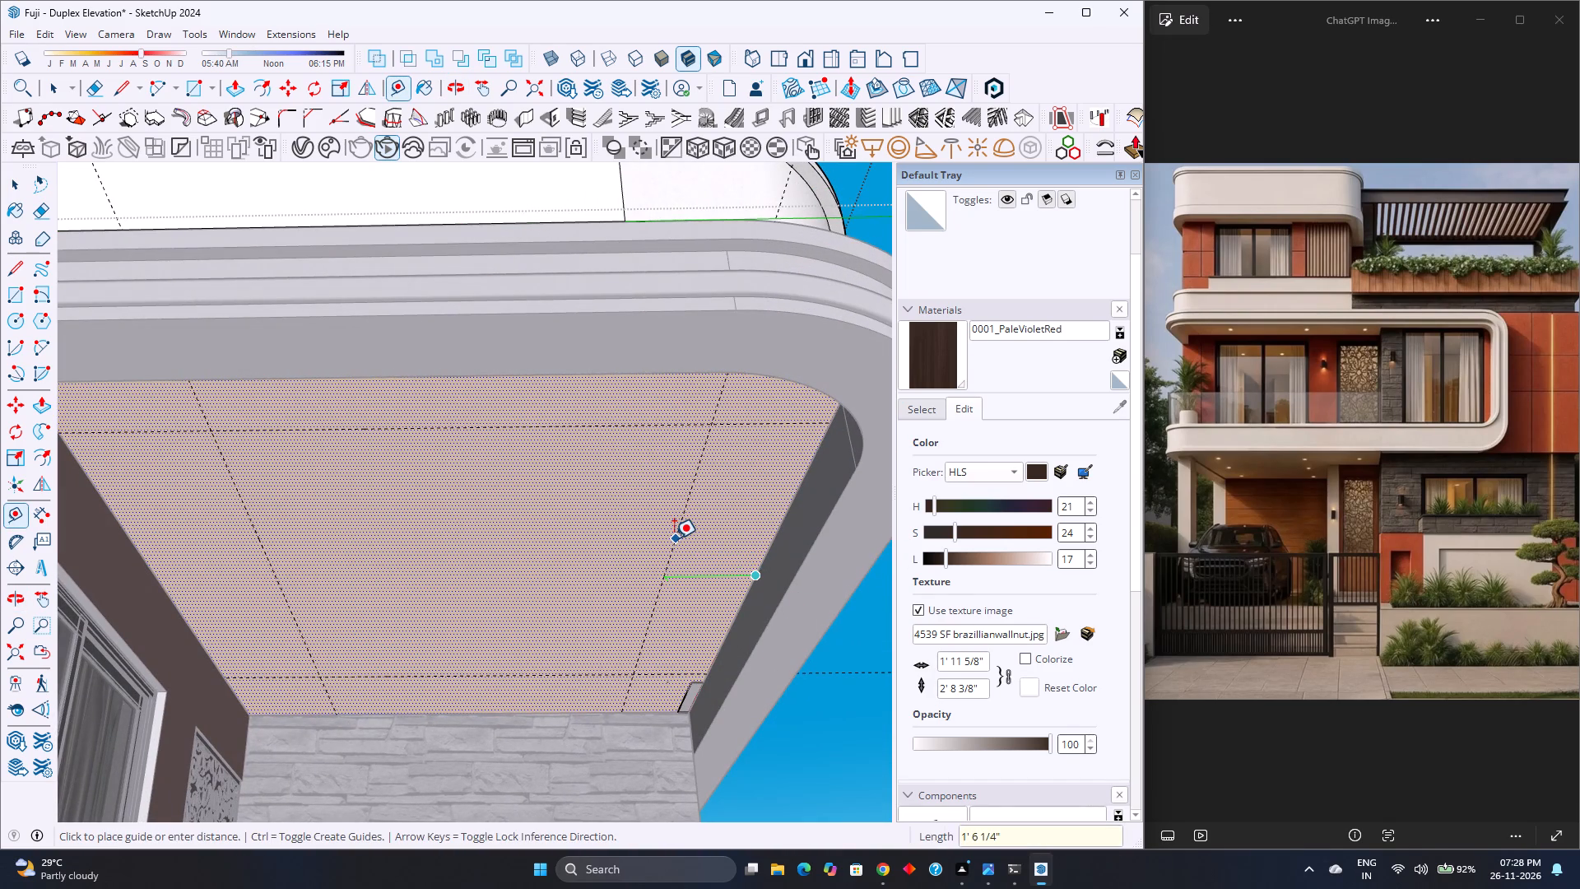
{"action": "key", "text": "apostrophe"}
{"action": "key", "text": "Return"}
Draw a 3" radius circle on the balcony ceiling, centred on the guide intersection nearest the back wall and outer side.
{"action": "scroll", "coordinate": [580, 547], "scroll_direction": "down", "scroll_amount": 3}
{"action": "middle_click_drag", "start_coordinate": [570, 547], "coordinate": [436, 537]}
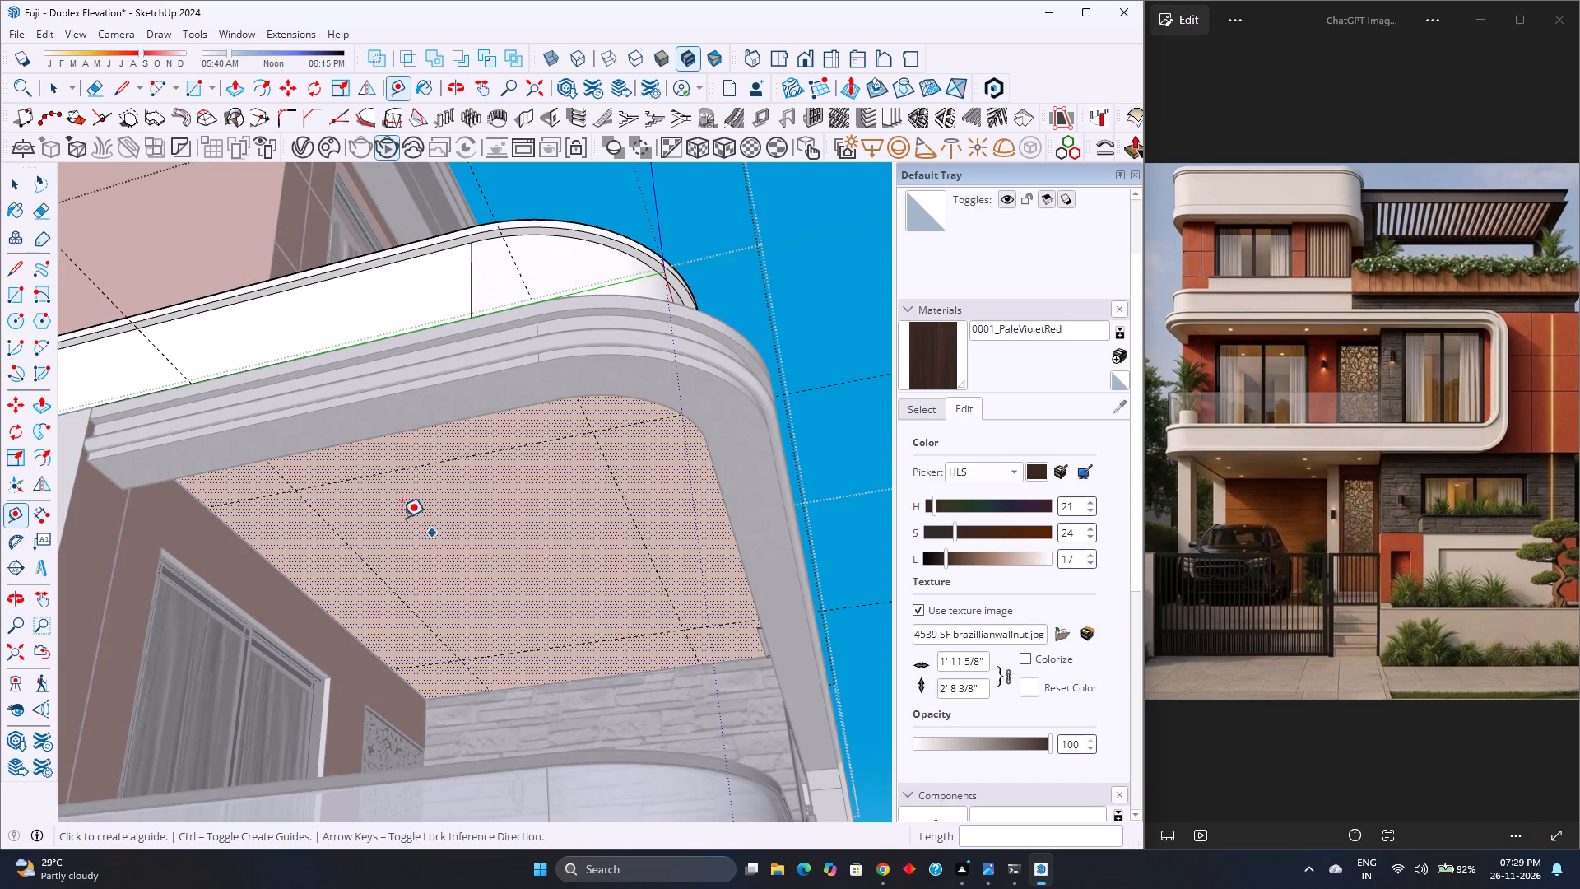
{"action": "scroll", "coordinate": [253, 459], "scroll_direction": "down", "scroll_amount": 3}
{"action": "key", "text": "c"}
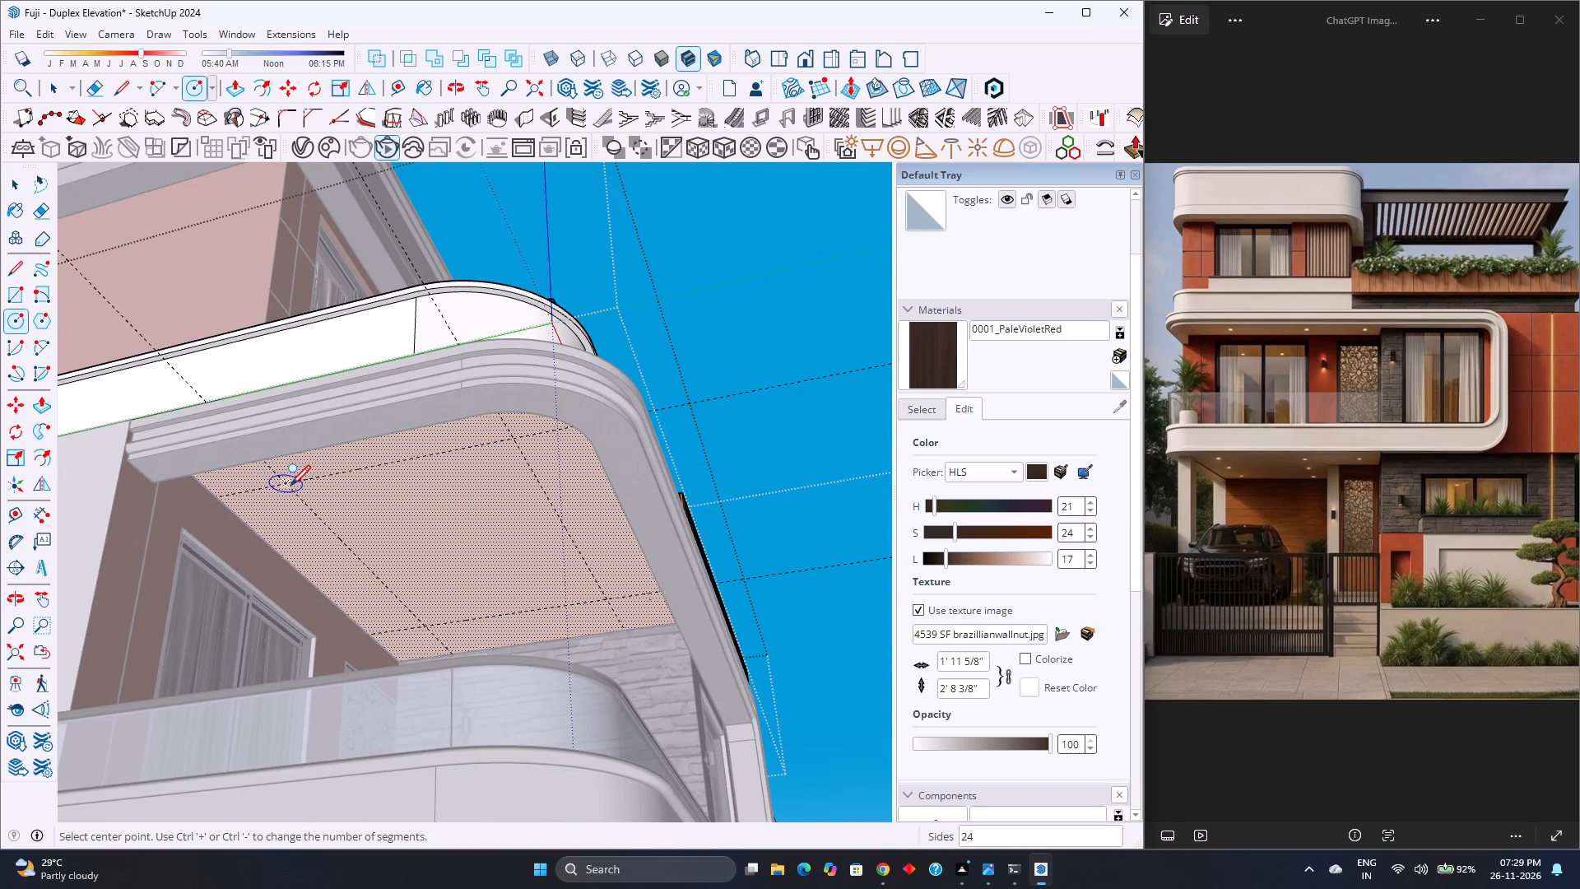
{"action": "left_click", "coordinate": [290, 484]}
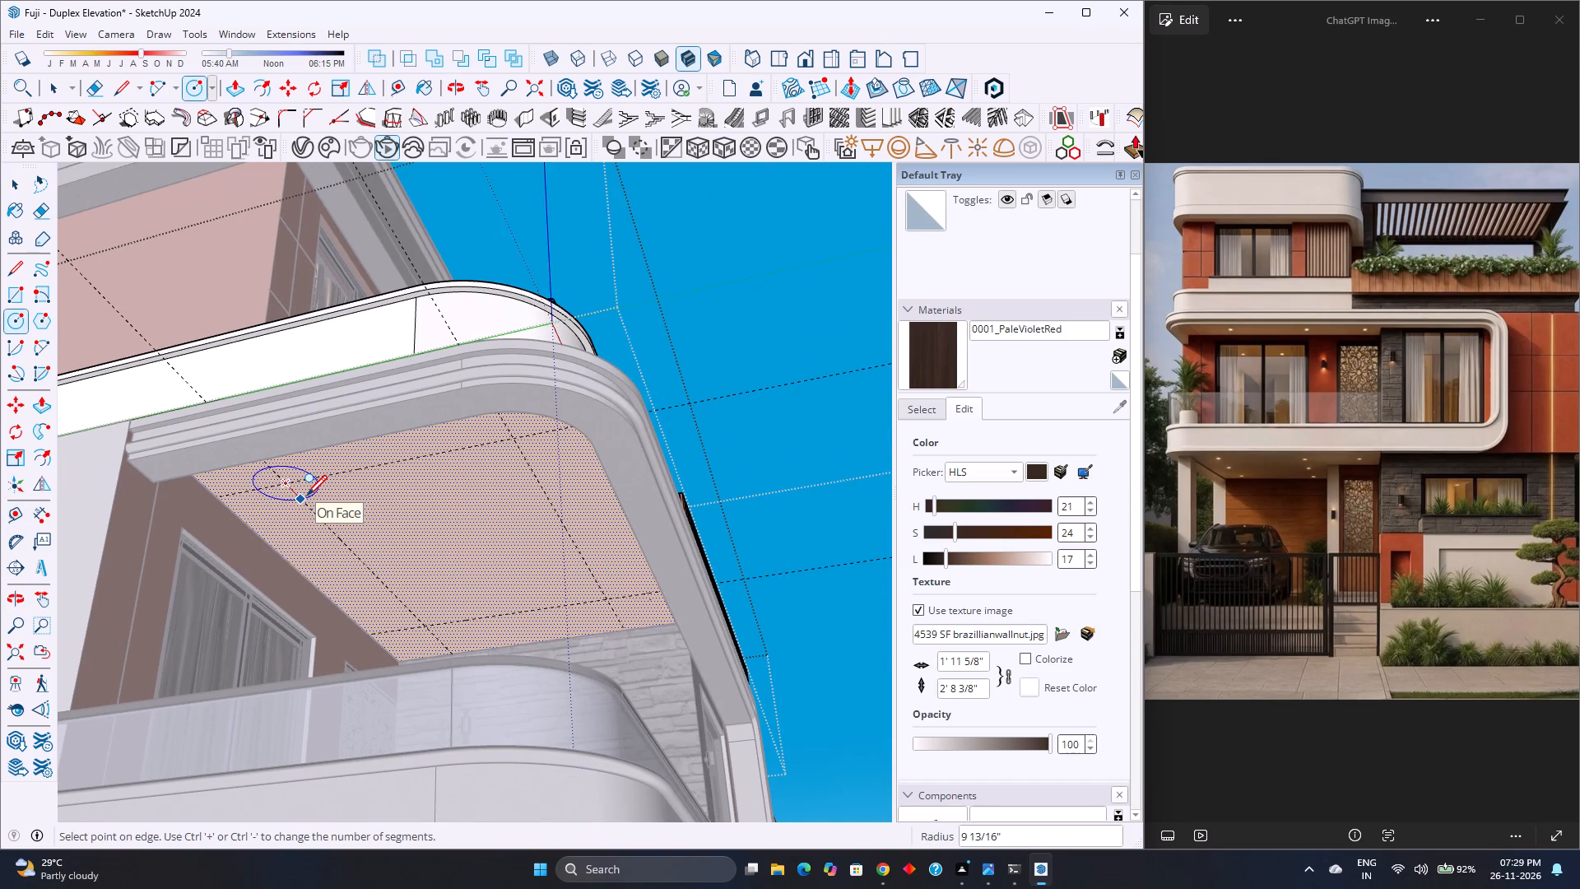
{"action": "key", "text": "3"}
{"action": "key", "text": "Return"}
{"action": "key", "text": "space"}
{"action": "scroll", "coordinate": [295, 486], "scroll_direction": "up", "scroll_amount": 5}
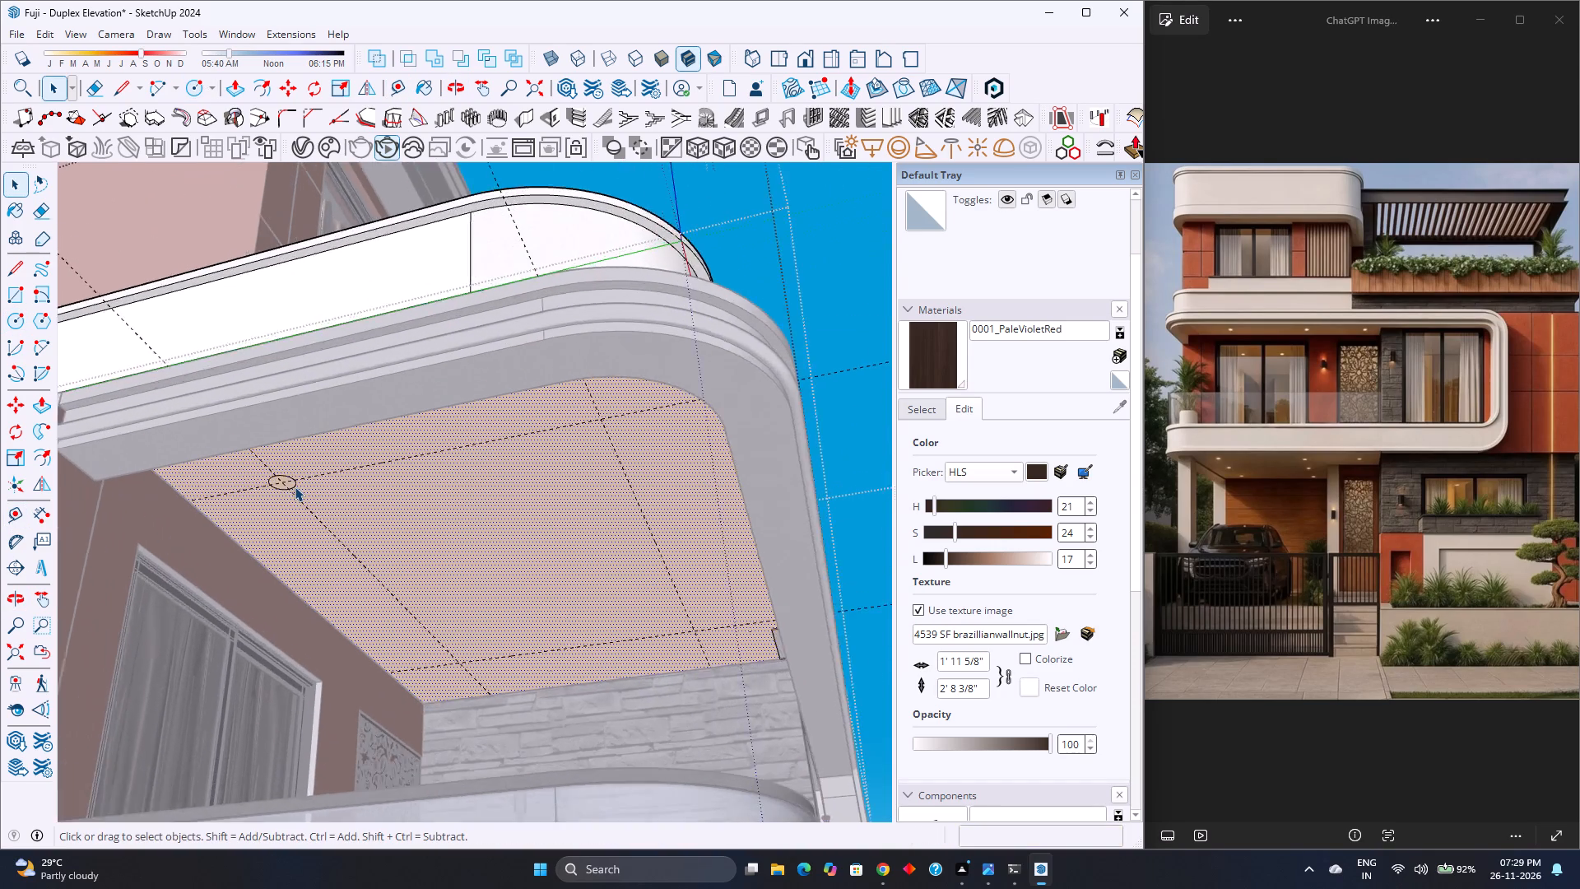
Set the balcony ceiling circle to 240 segments.
{"action": "scroll", "coordinate": [295, 486], "scroll_direction": "up", "scroll_amount": 1}
{"action": "left_click", "coordinate": [292, 483]}
{"action": "left_click", "coordinate": [294, 483]}
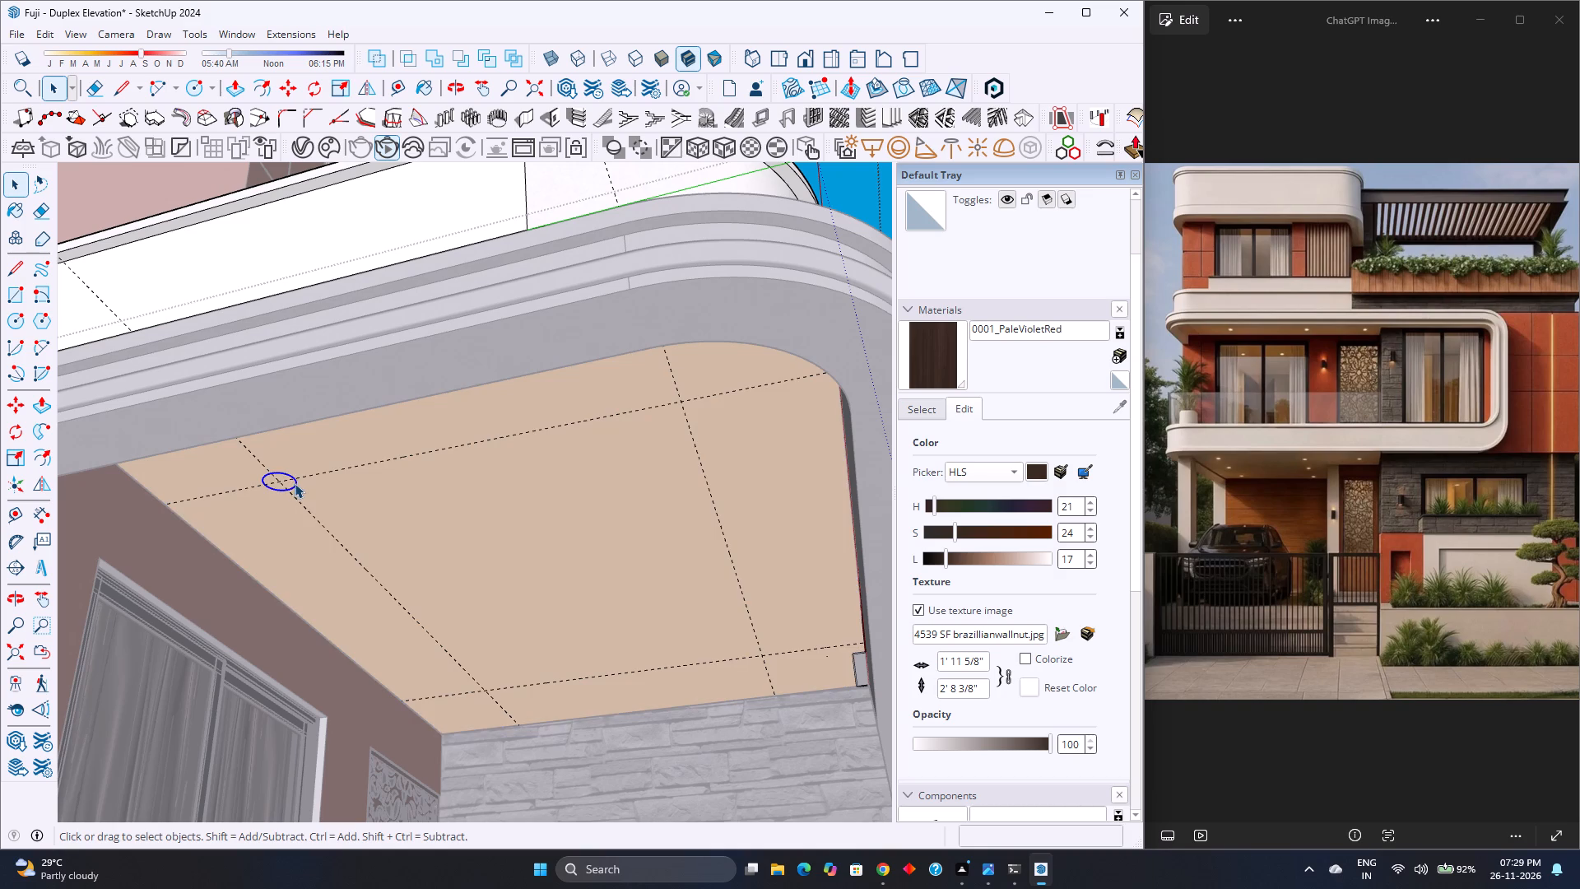
{"action": "scroll", "coordinate": [1112, 226], "scroll_direction": "up", "scroll_amount": 2}
{"action": "left_click", "coordinate": [1061, 303]}
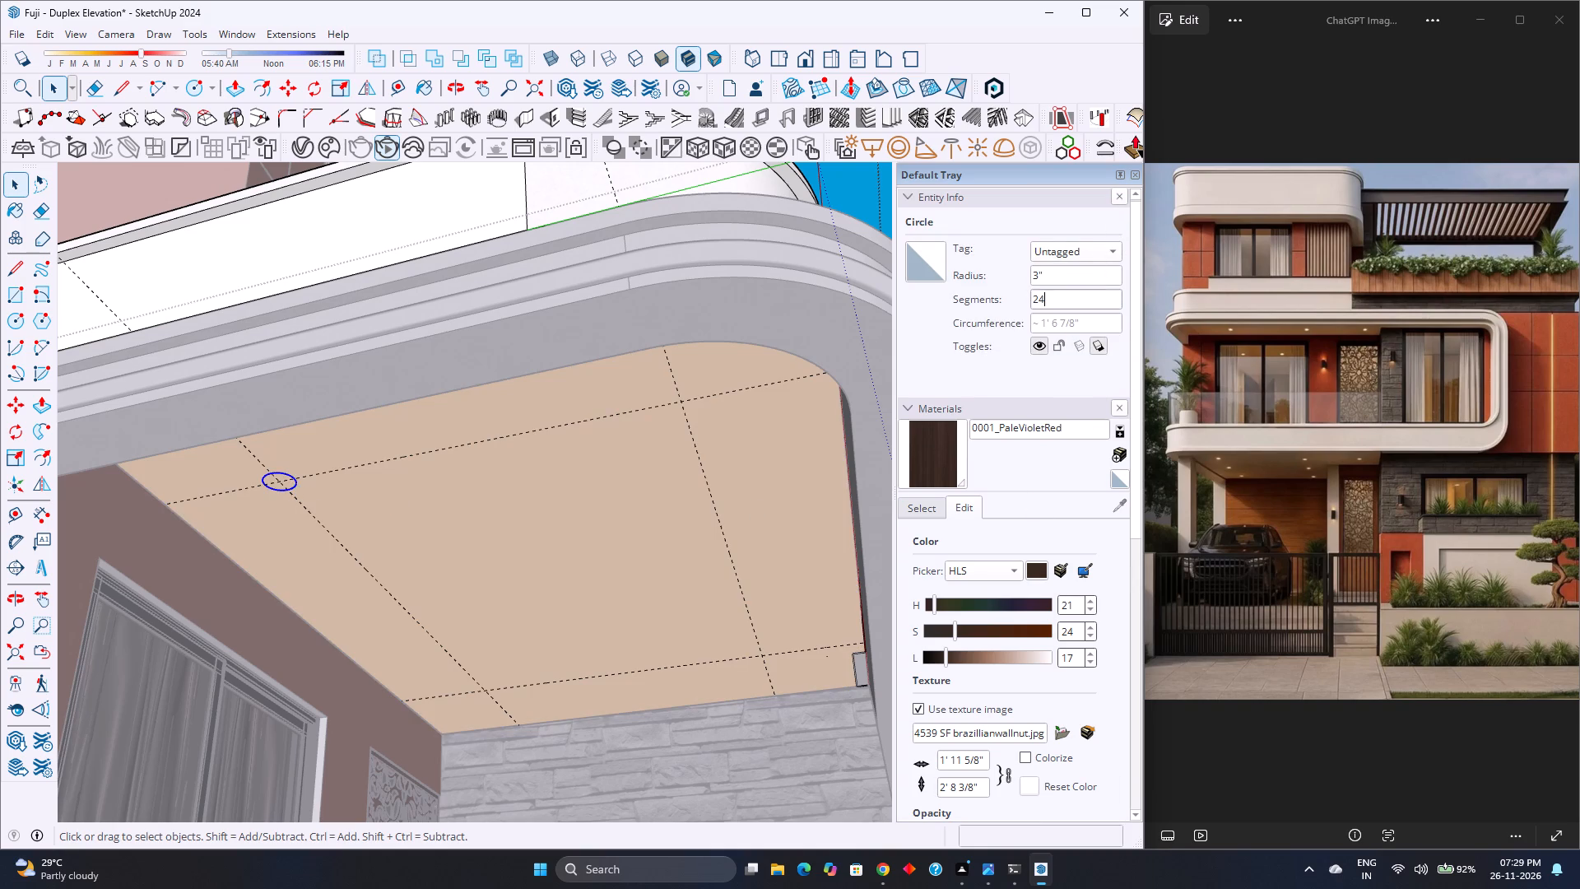
{"action": "key", "text": "0"}
{"action": "key", "text": "Return"}
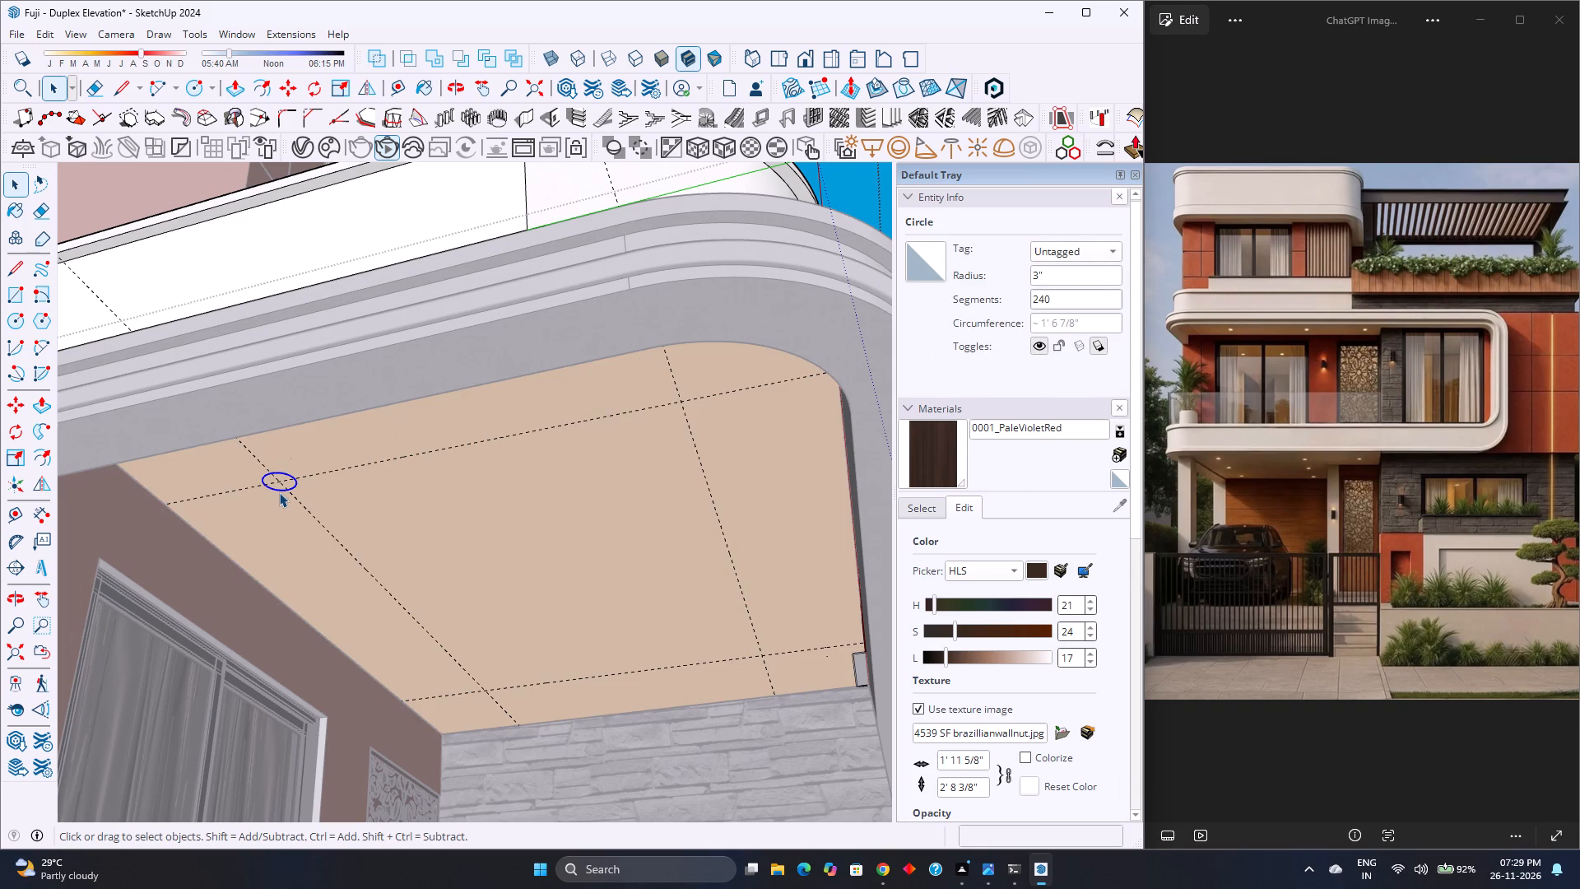
Copy the circle face 6' along the guide to the front outer-side guide intersection on the balcony ceiling.
{"action": "key", "text": "m"}
{"action": "left_click", "coordinate": [285, 477]}
{"action": "key", "text": "m"}
{"action": "scroll", "coordinate": [280, 482], "scroll_direction": "up", "scroll_amount": 2}
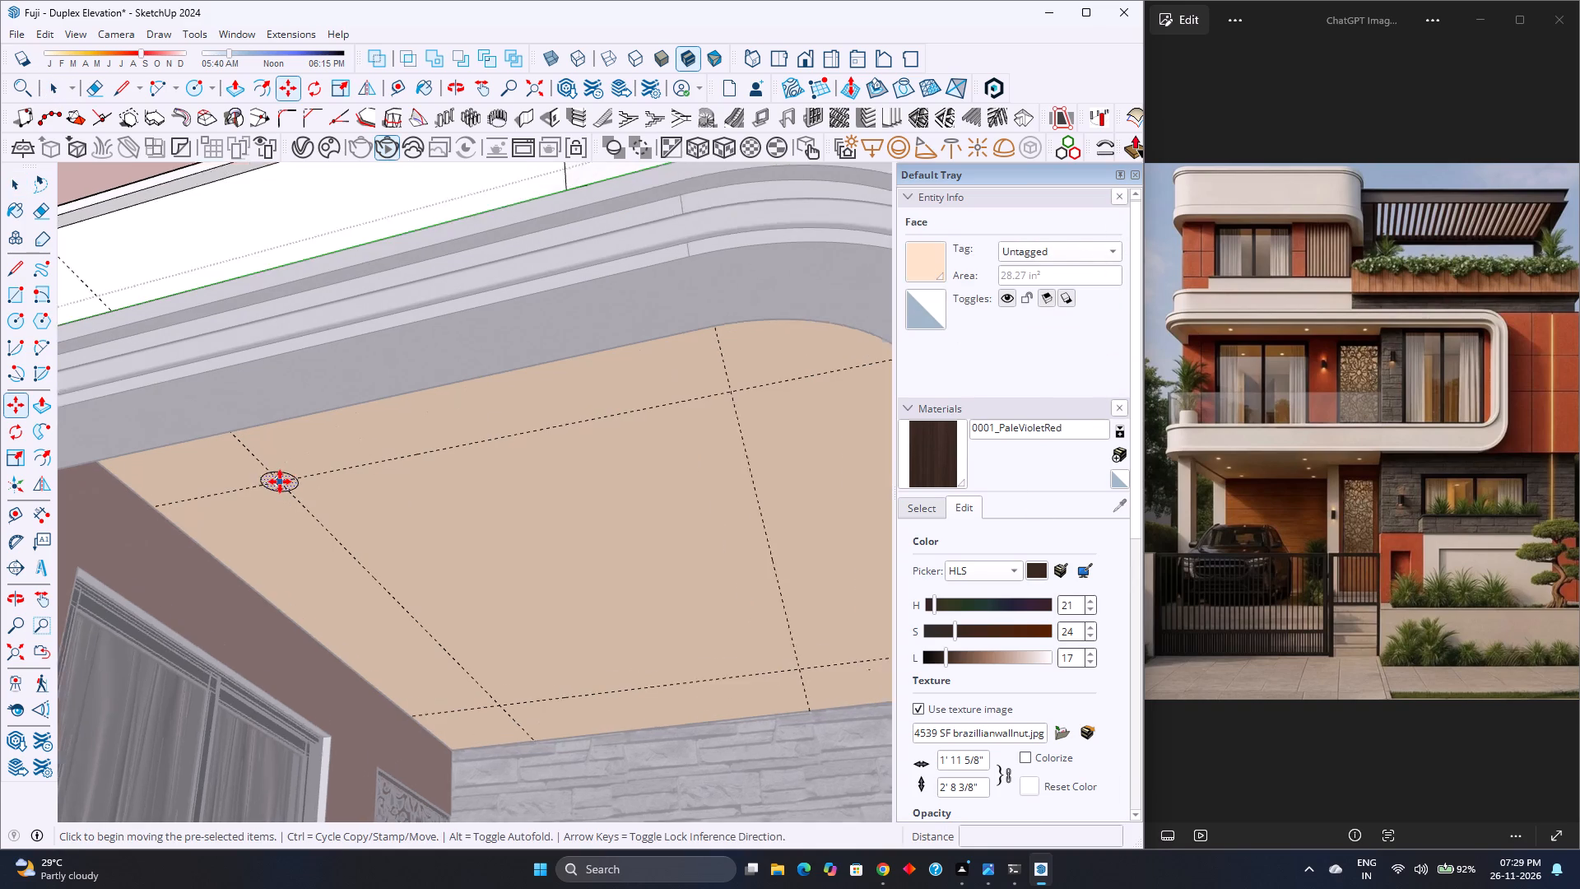
{"action": "scroll", "coordinate": [280, 482], "scroll_direction": "up", "scroll_amount": 3}
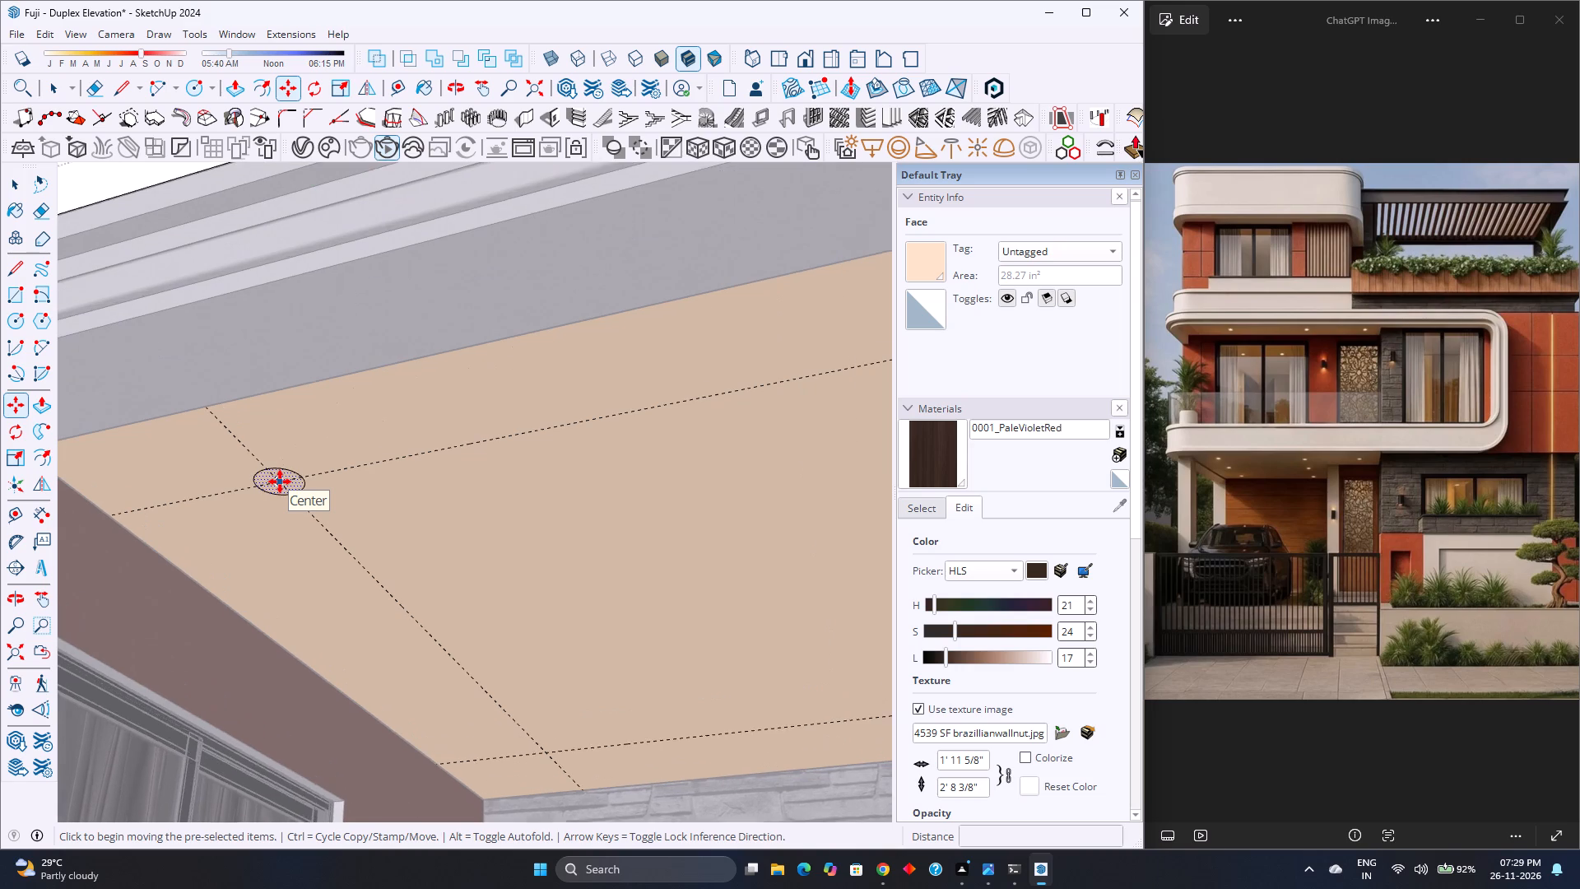
{"action": "left_click", "coordinate": [280, 482]}
{"action": "scroll", "coordinate": [292, 483], "scroll_direction": "down", "scroll_amount": 8}
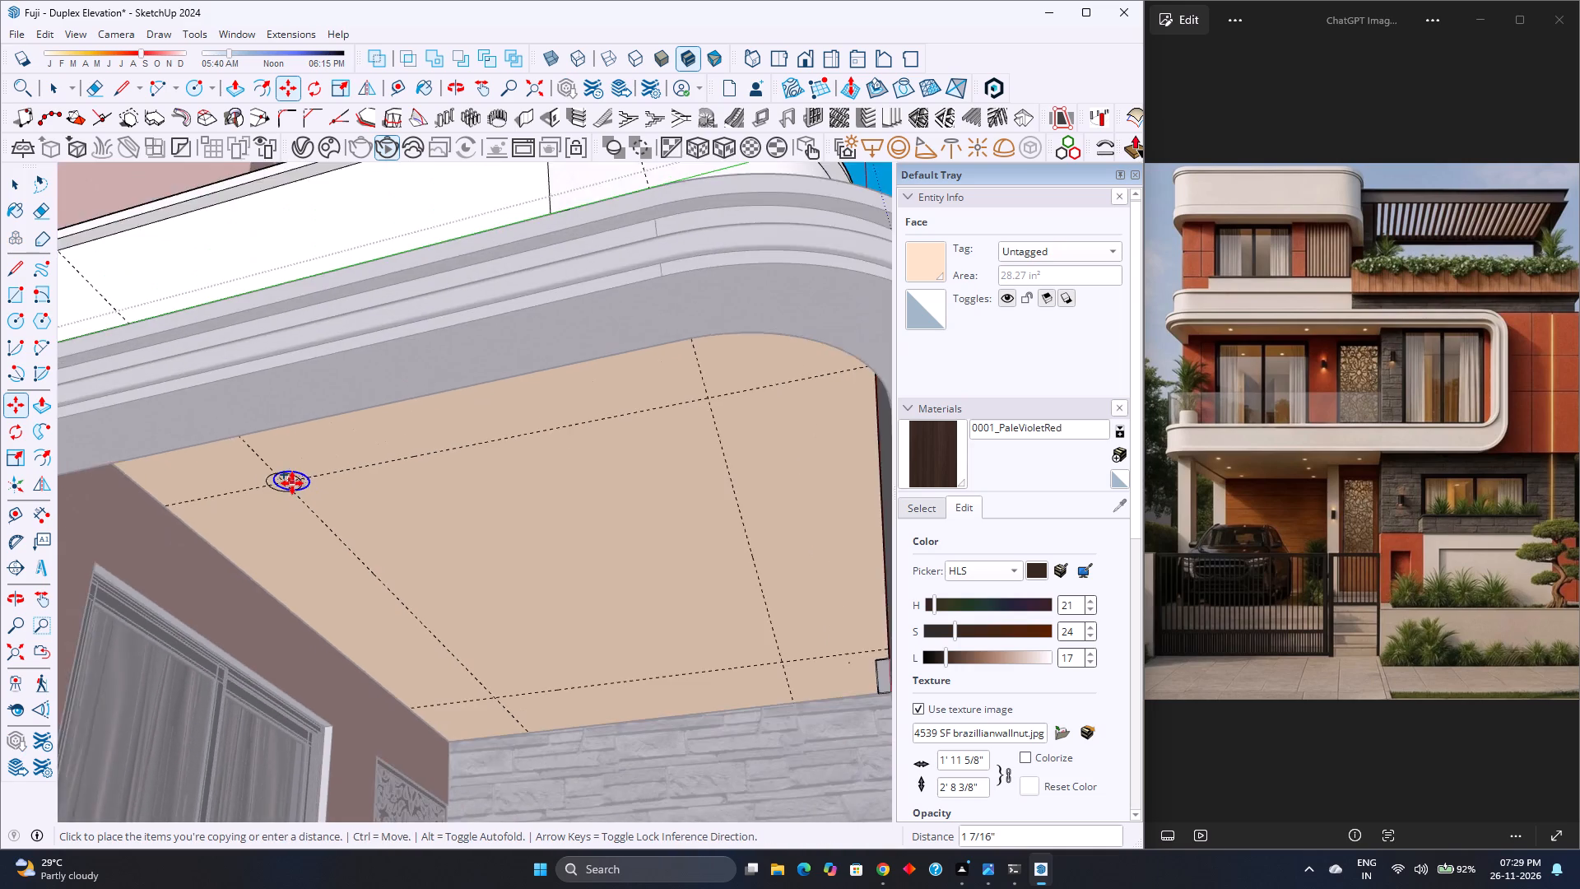
{"action": "scroll", "coordinate": [292, 483], "scroll_direction": "down", "scroll_amount": 3}
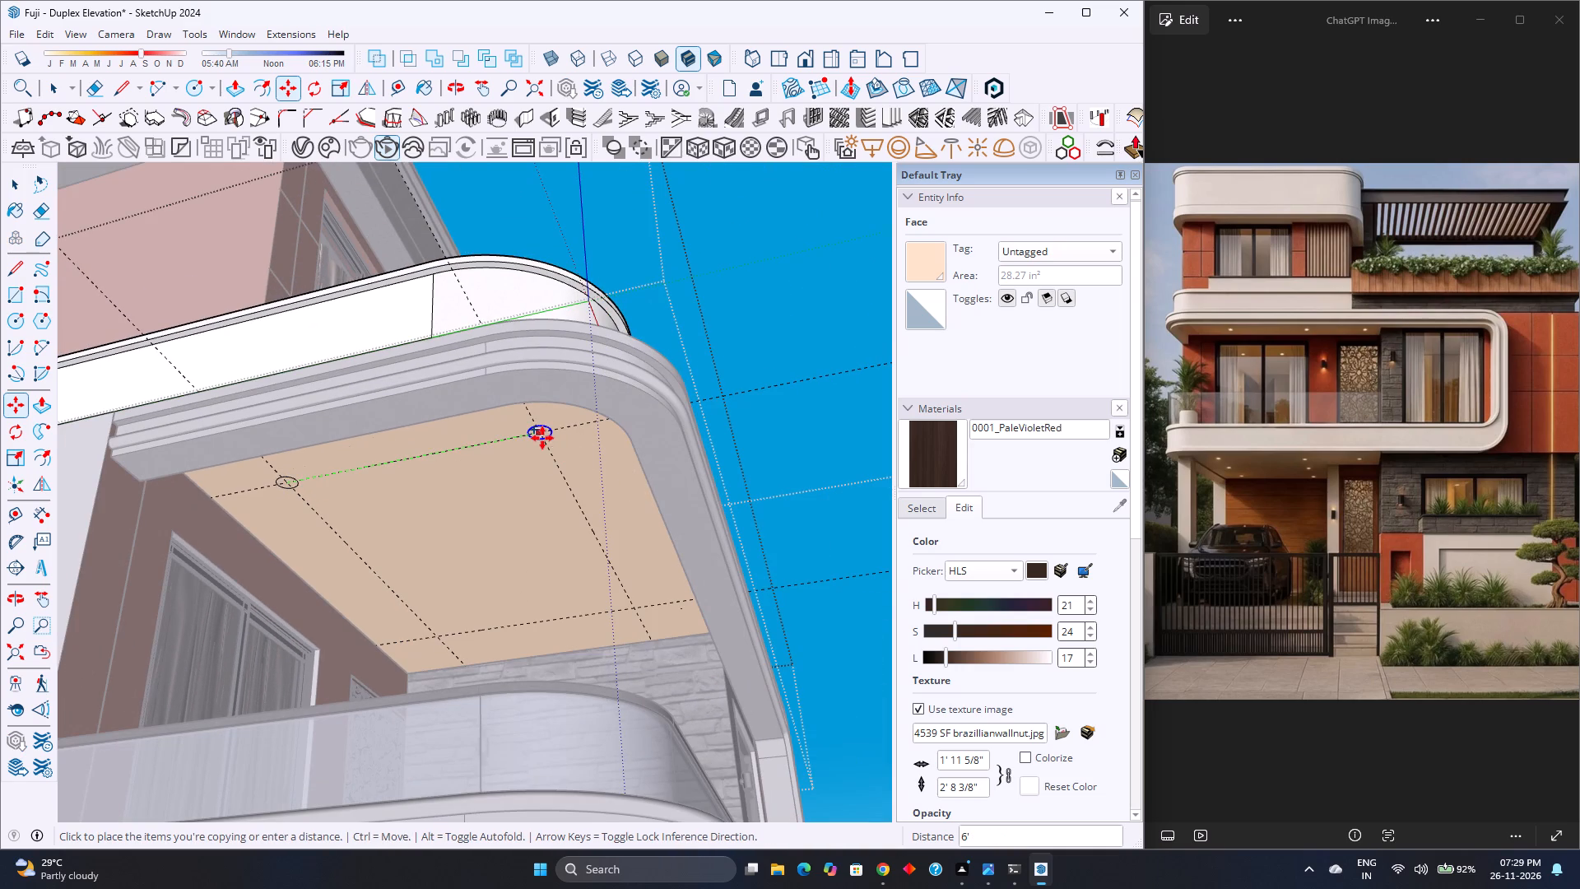
{"action": "left_click", "coordinate": [541, 434]}
Copy both outer-side circles about 9'4" to the stone-wall-side guide intersections and leave the slab group.
{"action": "scroll", "coordinate": [515, 457], "scroll_direction": "up", "scroll_amount": 1}
{"action": "middle_click_drag", "start_coordinate": [515, 457], "coordinate": [504, 457]}
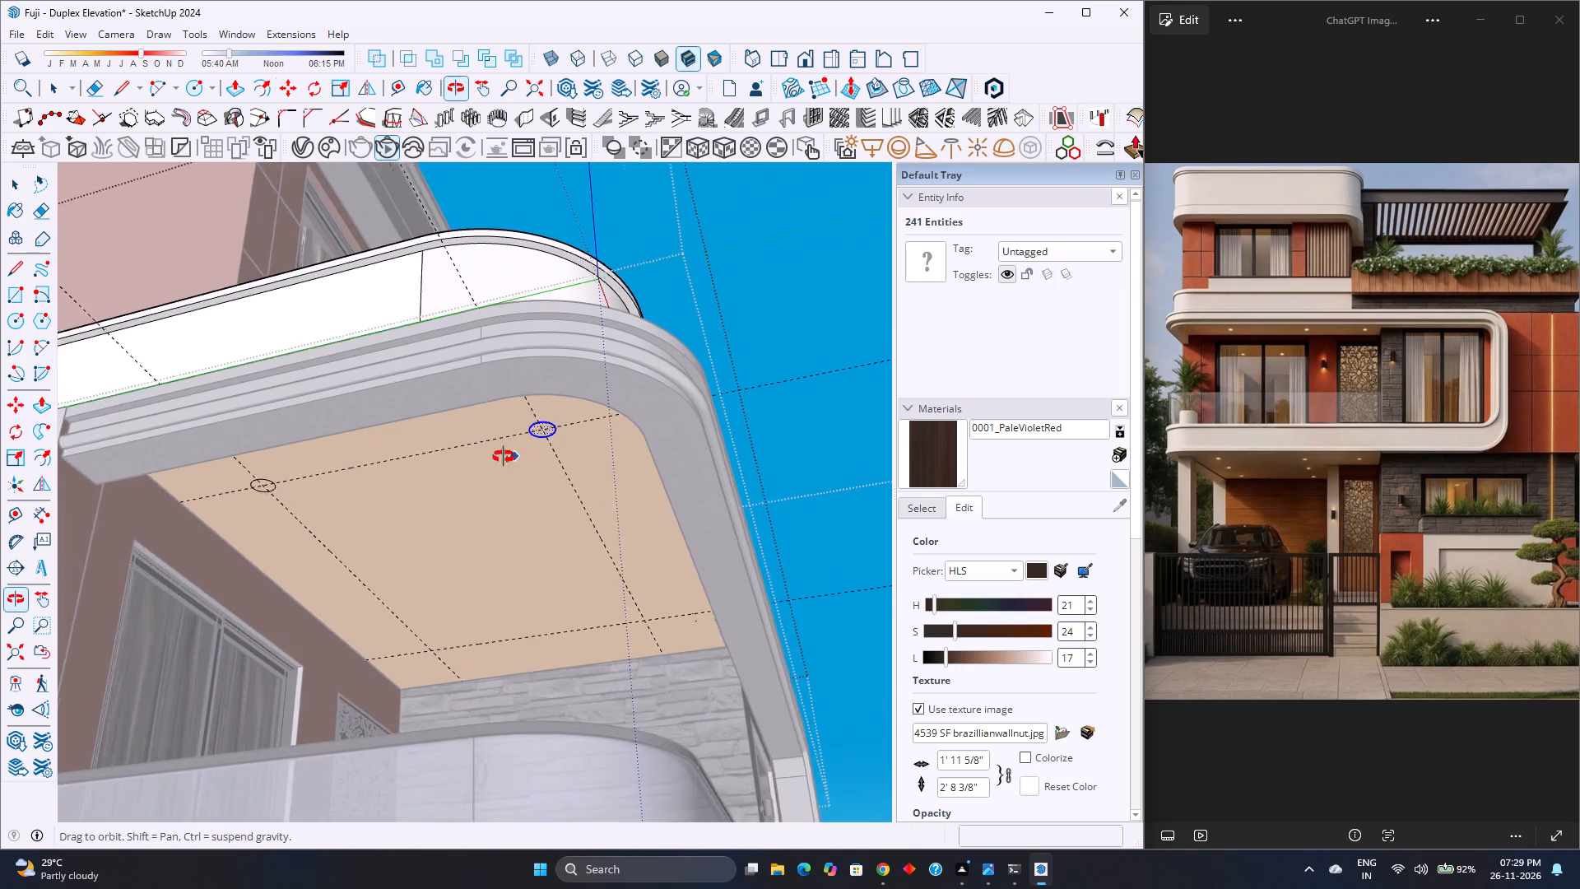
{"action": "middle_click_drag", "start_coordinate": [504, 457], "coordinate": [171, 459]}
{"action": "middle_click", "coordinate": [170, 459]}
{"action": "key", "text": "space"}
{"action": "middle_click_drag", "start_coordinate": [498, 518], "coordinate": [473, 507]}
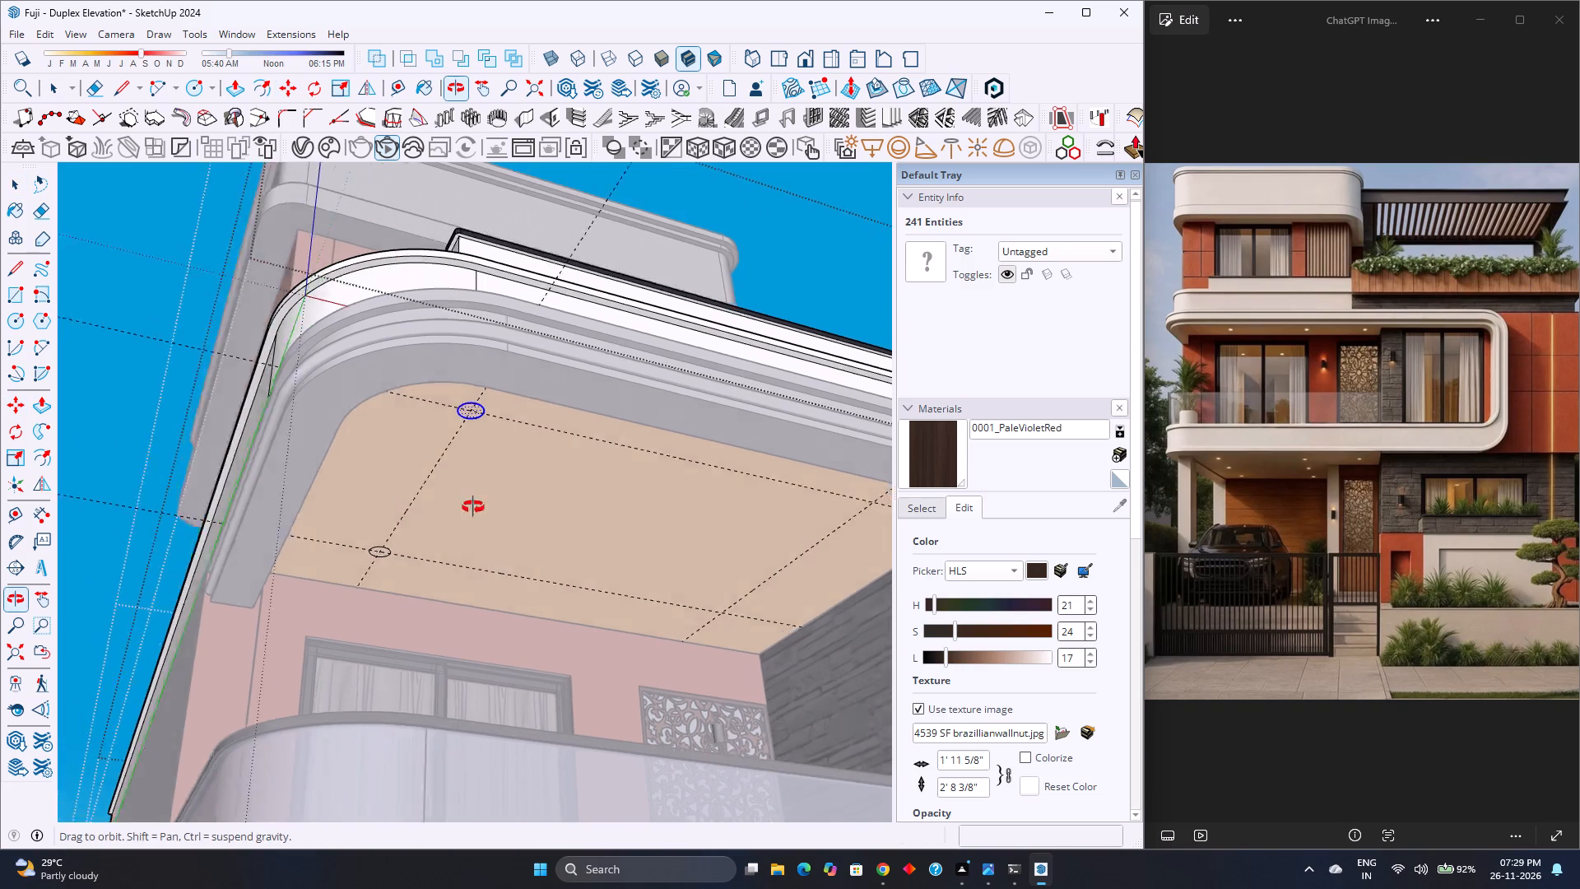
{"action": "middle_click_drag", "start_coordinate": [473, 507], "coordinate": [383, 494]}
{"action": "scroll", "coordinate": [381, 473], "scroll_direction": "up", "scroll_amount": 3}
{"action": "scroll", "coordinate": [408, 621], "scroll_direction": "up", "scroll_amount": 6}
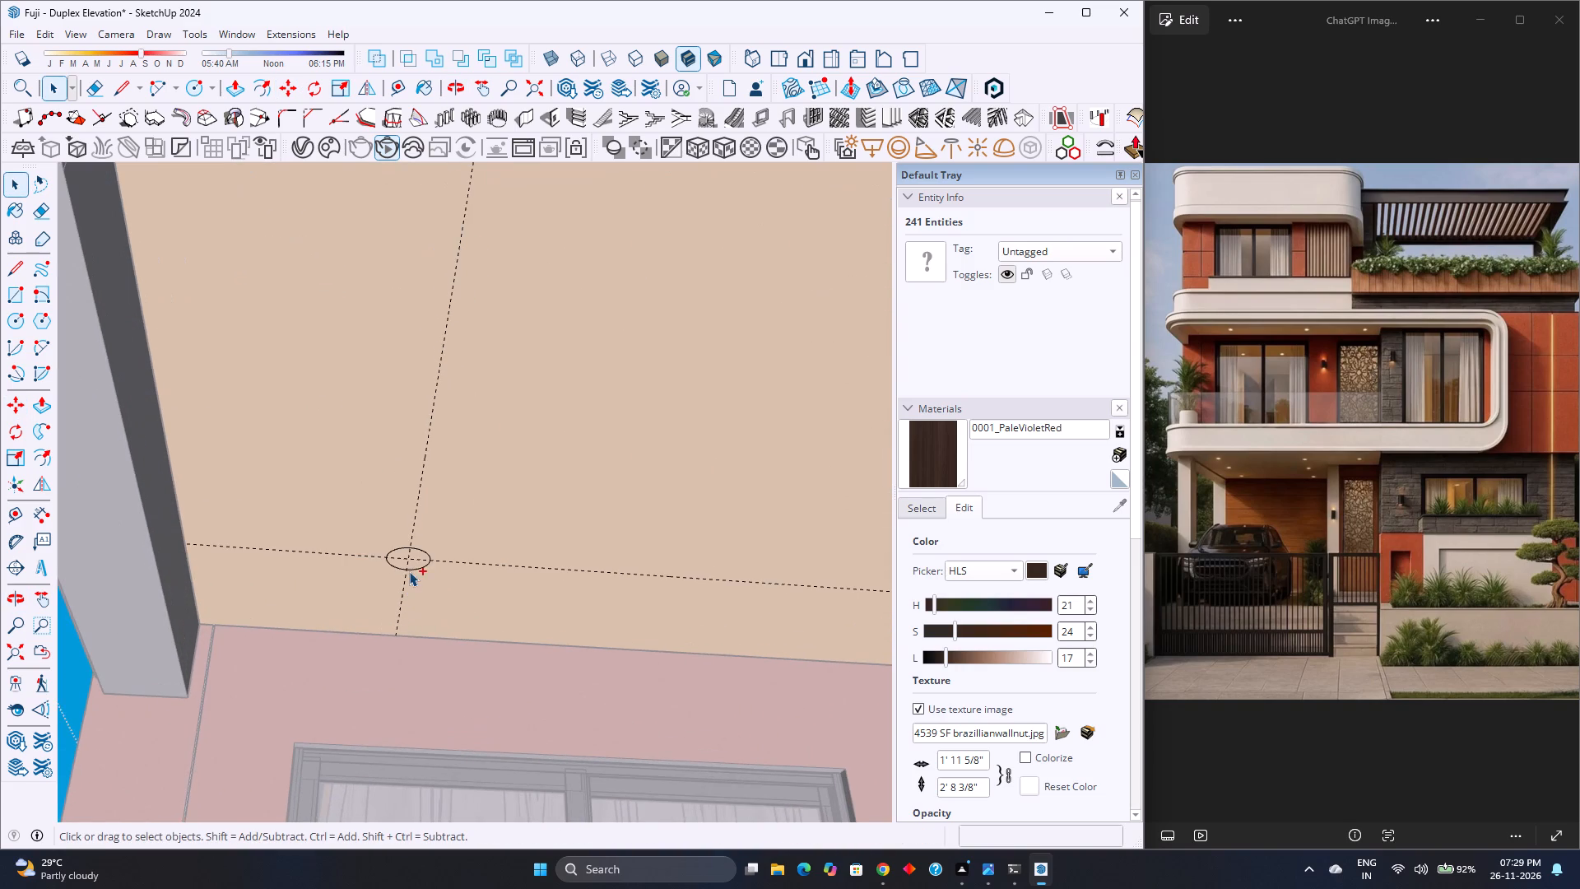
{"action": "left_click", "coordinate": [411, 566], "text": "ctrl"}
{"action": "scroll", "coordinate": [407, 581], "scroll_direction": "down", "scroll_amount": 6}
{"action": "key", "text": "m"}
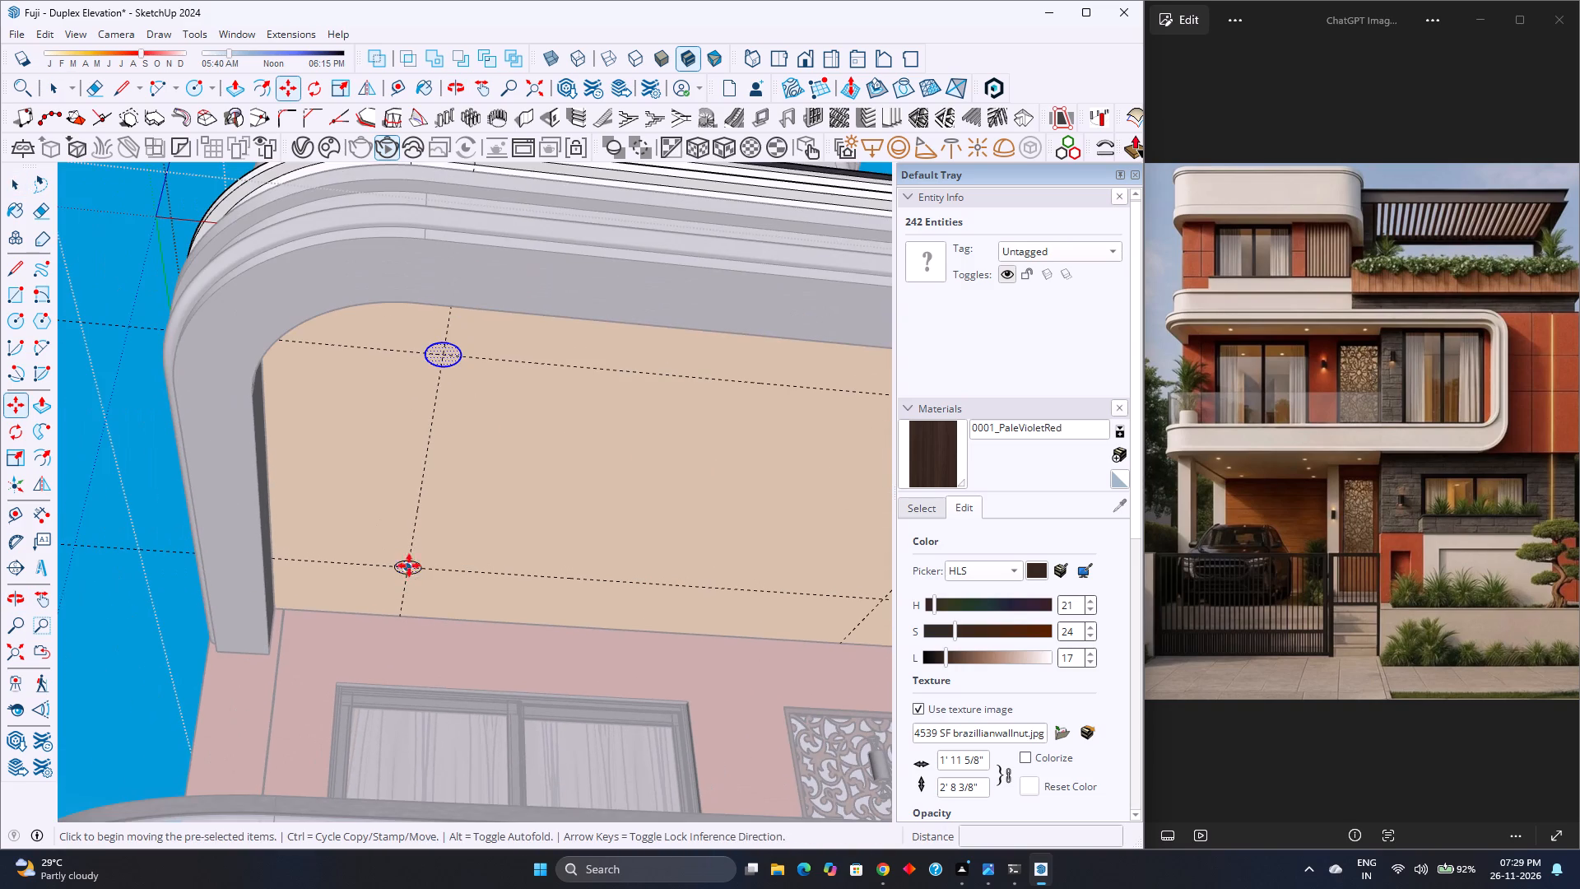
{"action": "left_click", "coordinate": [444, 357]}
{"action": "scroll", "coordinate": [448, 365], "scroll_direction": "down", "scroll_amount": 8}
{"action": "left_click", "coordinate": [807, 393]}
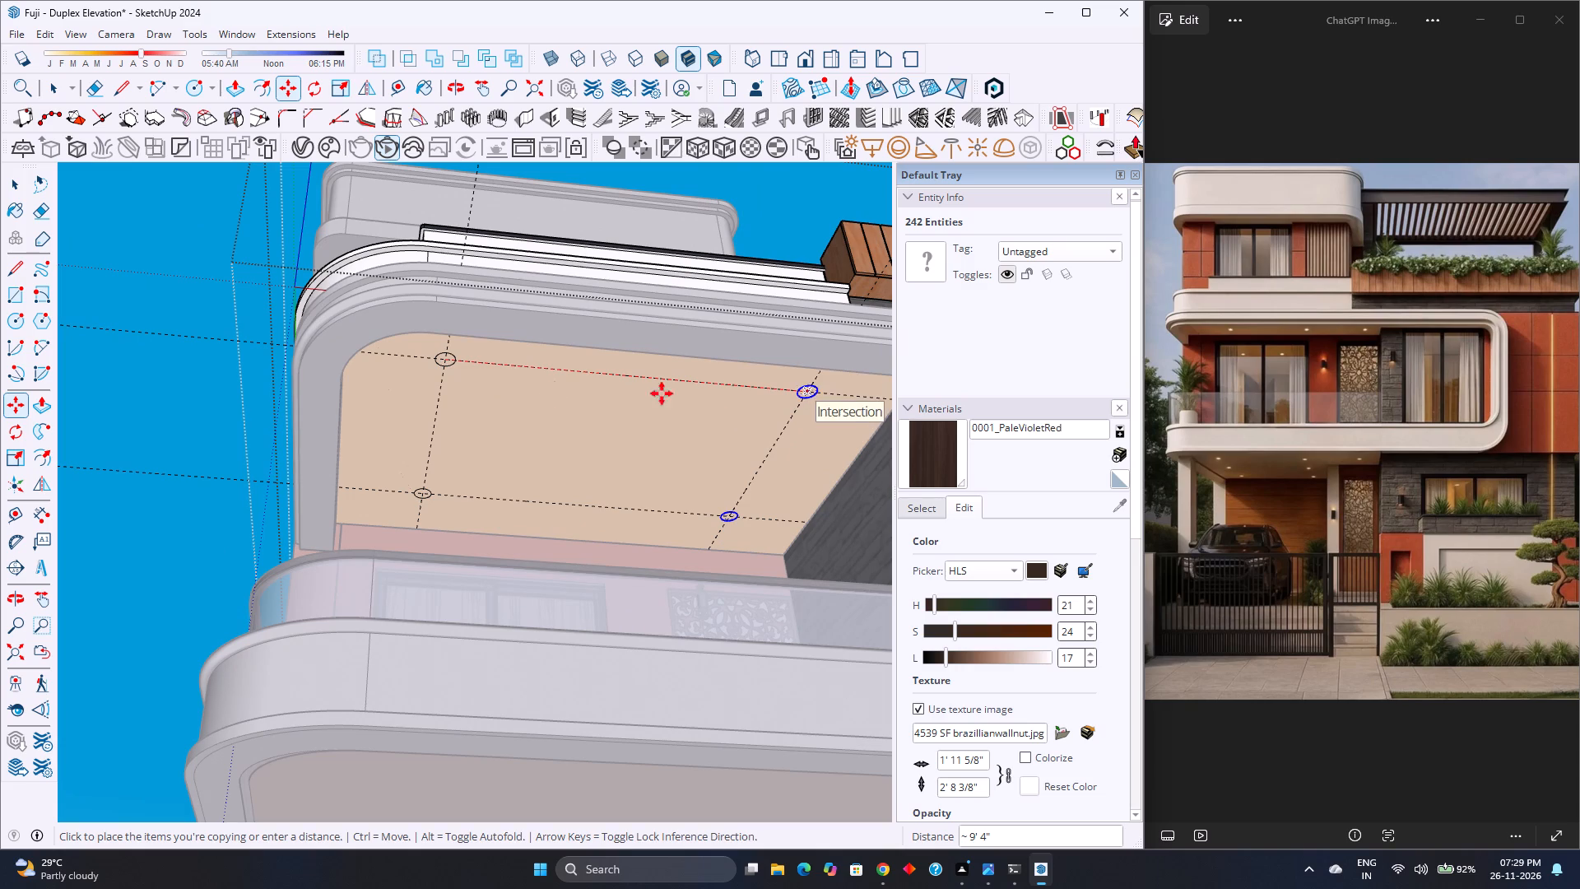
{"action": "scroll", "coordinate": [546, 394], "scroll_direction": "down", "scroll_amount": 7}
{"action": "key", "text": "space"}
{"action": "scroll", "coordinate": [542, 400], "scroll_direction": "down", "scroll_amount": 4}
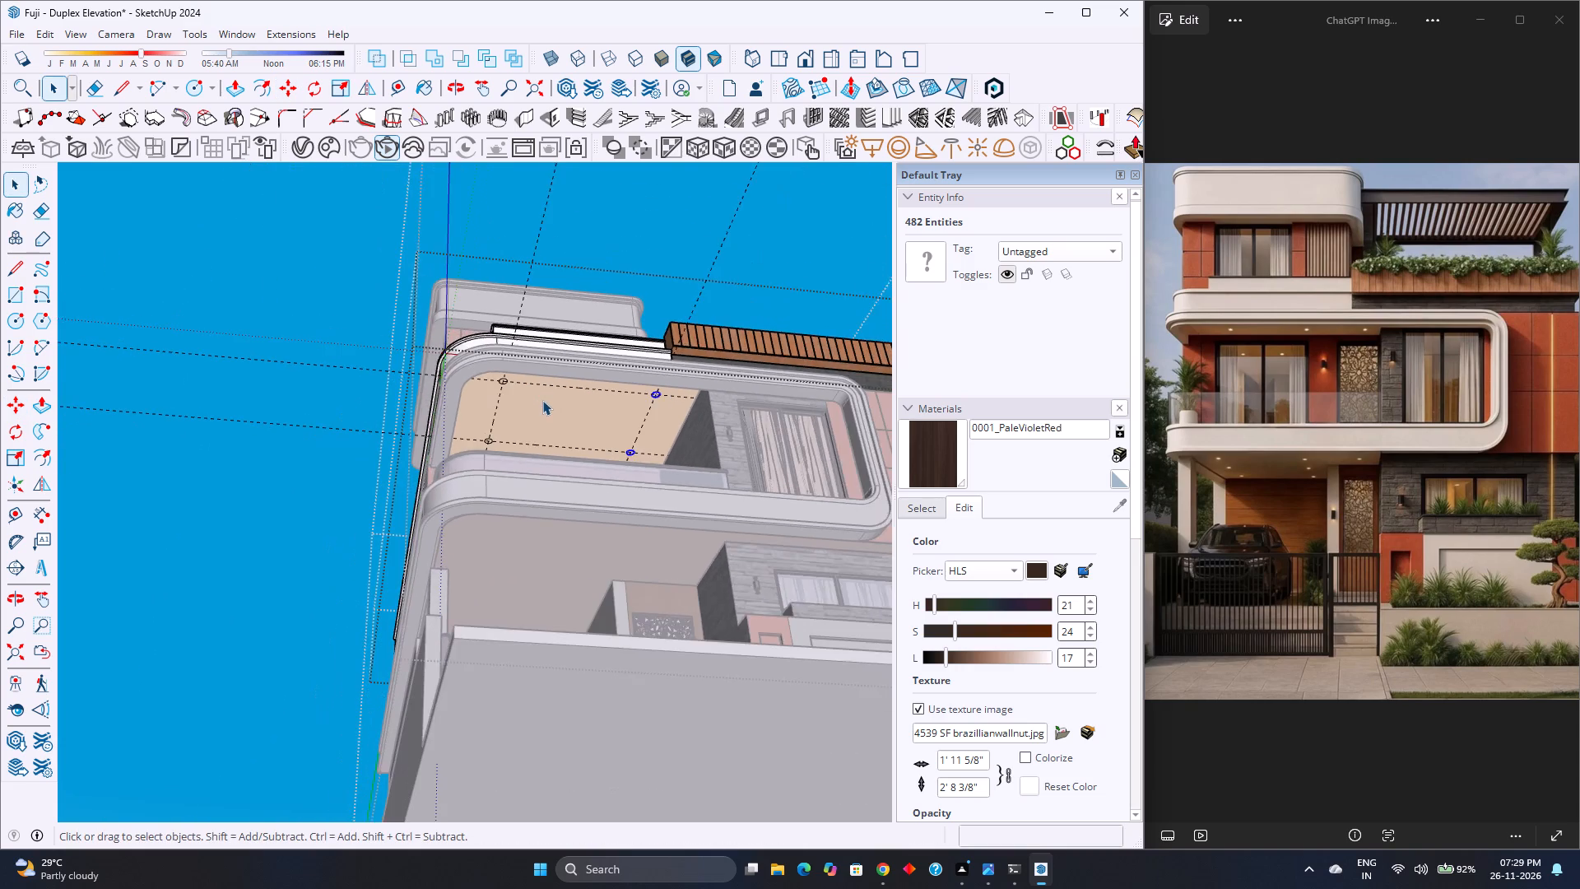
{"action": "scroll", "coordinate": [542, 400], "scroll_direction": "down", "scroll_amount": 1}
{"action": "scroll", "coordinate": [611, 404], "scroll_direction": "up", "scroll_amount": 13}
{"action": "key", "text": "Escape"}
Copy the front stone-wall-side circle face from the balcony slab group to the clipboard and leave the group.
{"action": "scroll", "coordinate": [640, 389], "scroll_direction": "up", "scroll_amount": 7}
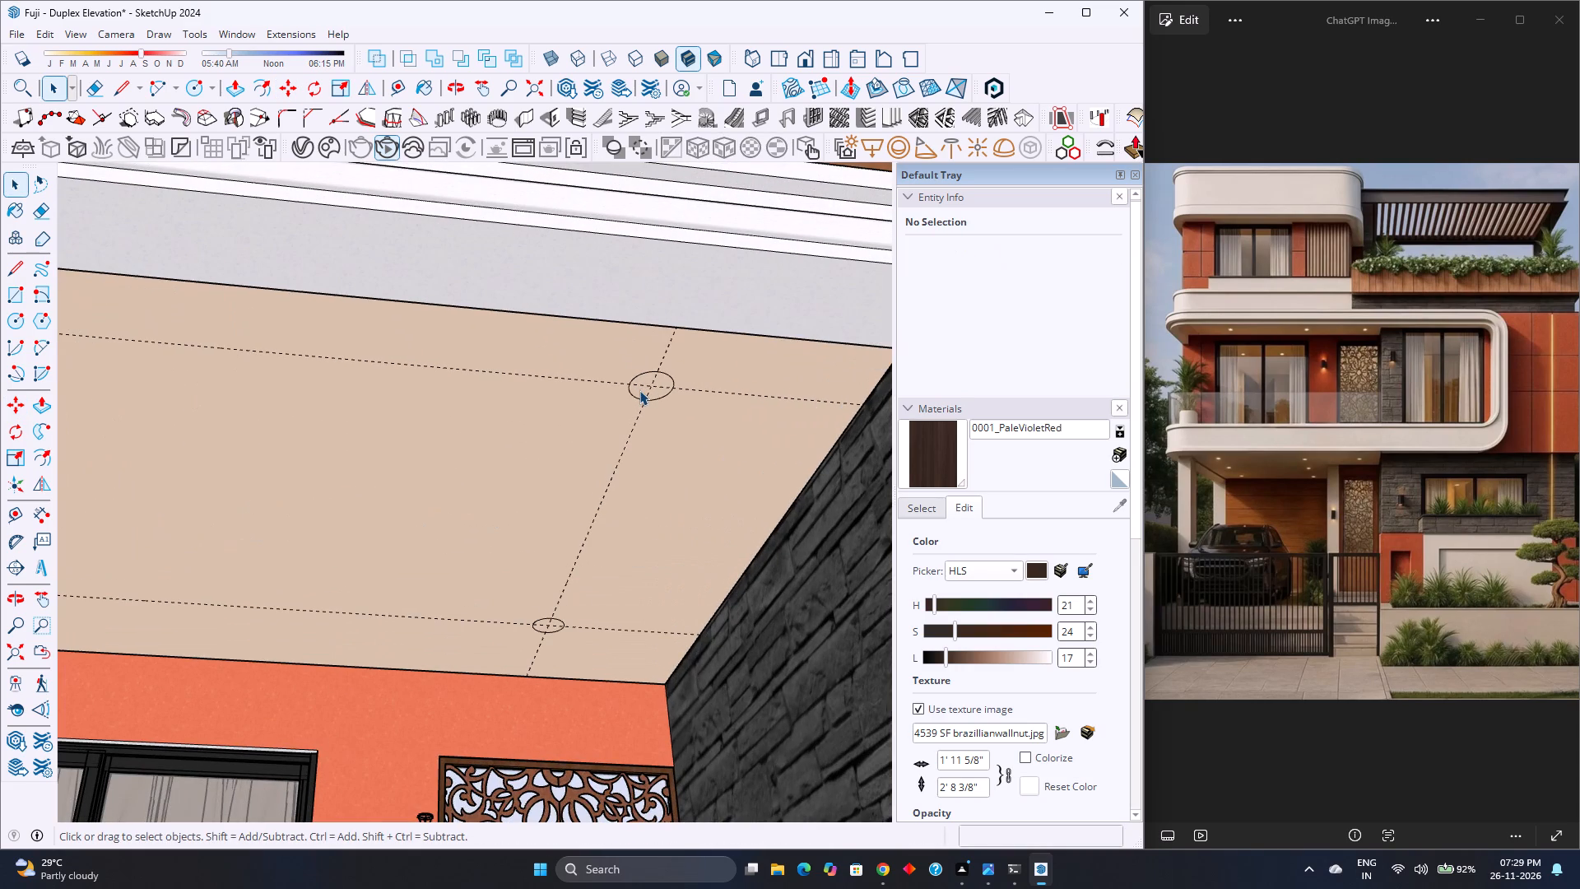
{"action": "left_click", "coordinate": [639, 390]}
{"action": "double_click", "coordinate": [639, 391]}
{"action": "scroll", "coordinate": [639, 391], "scroll_direction": "up", "scroll_amount": 3}
{"action": "left_click", "coordinate": [637, 392]}
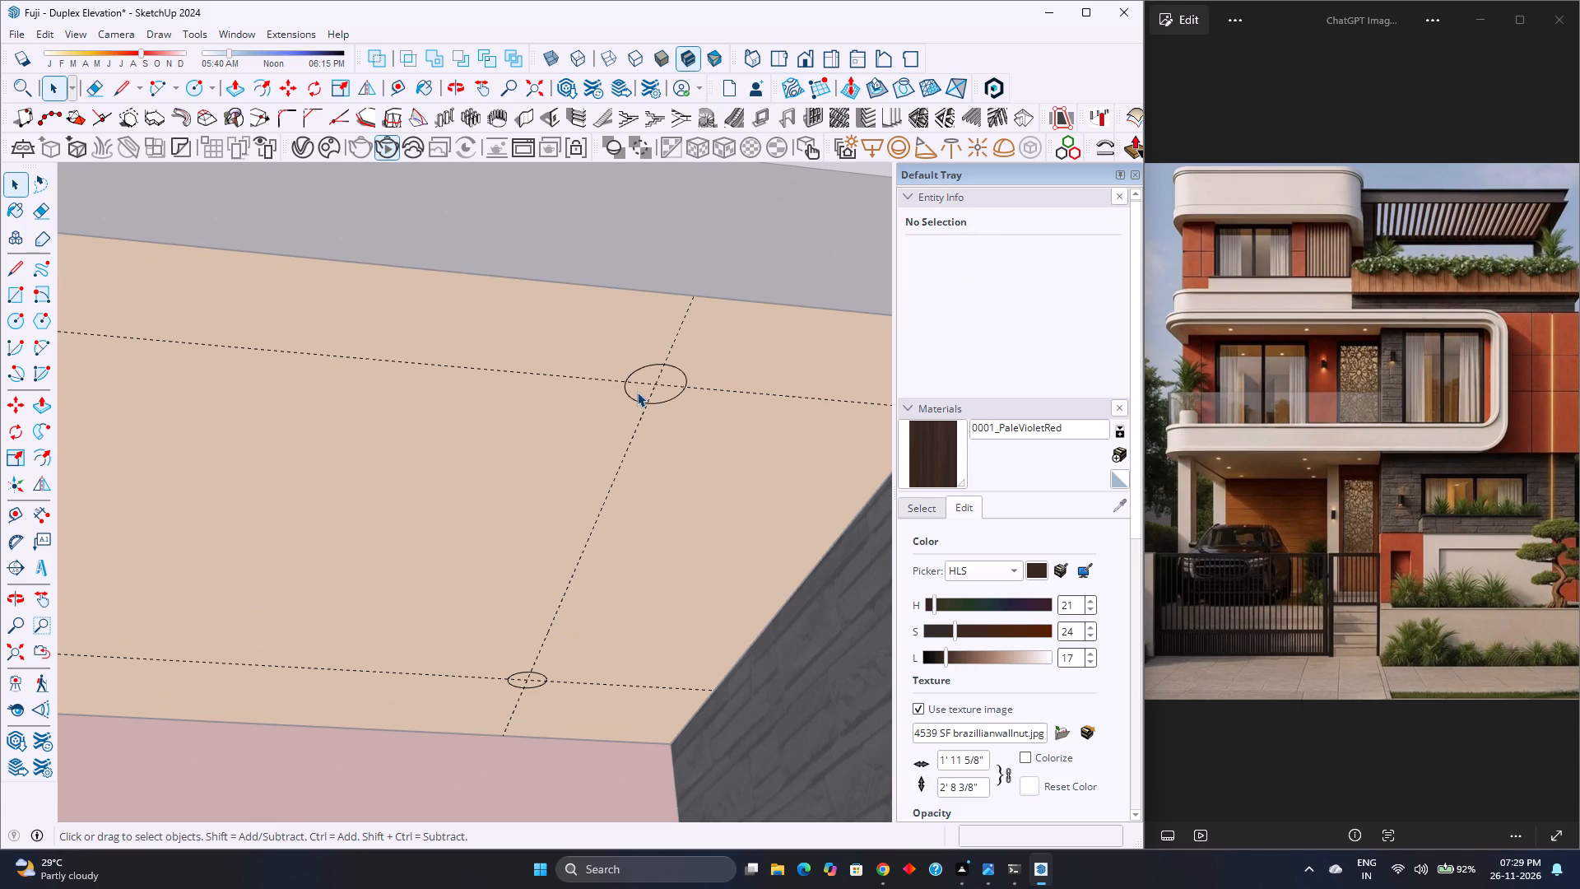
{"action": "key", "text": "ctrl+c"}
{"action": "scroll", "coordinate": [632, 397], "scroll_direction": "down", "scroll_amount": 9}
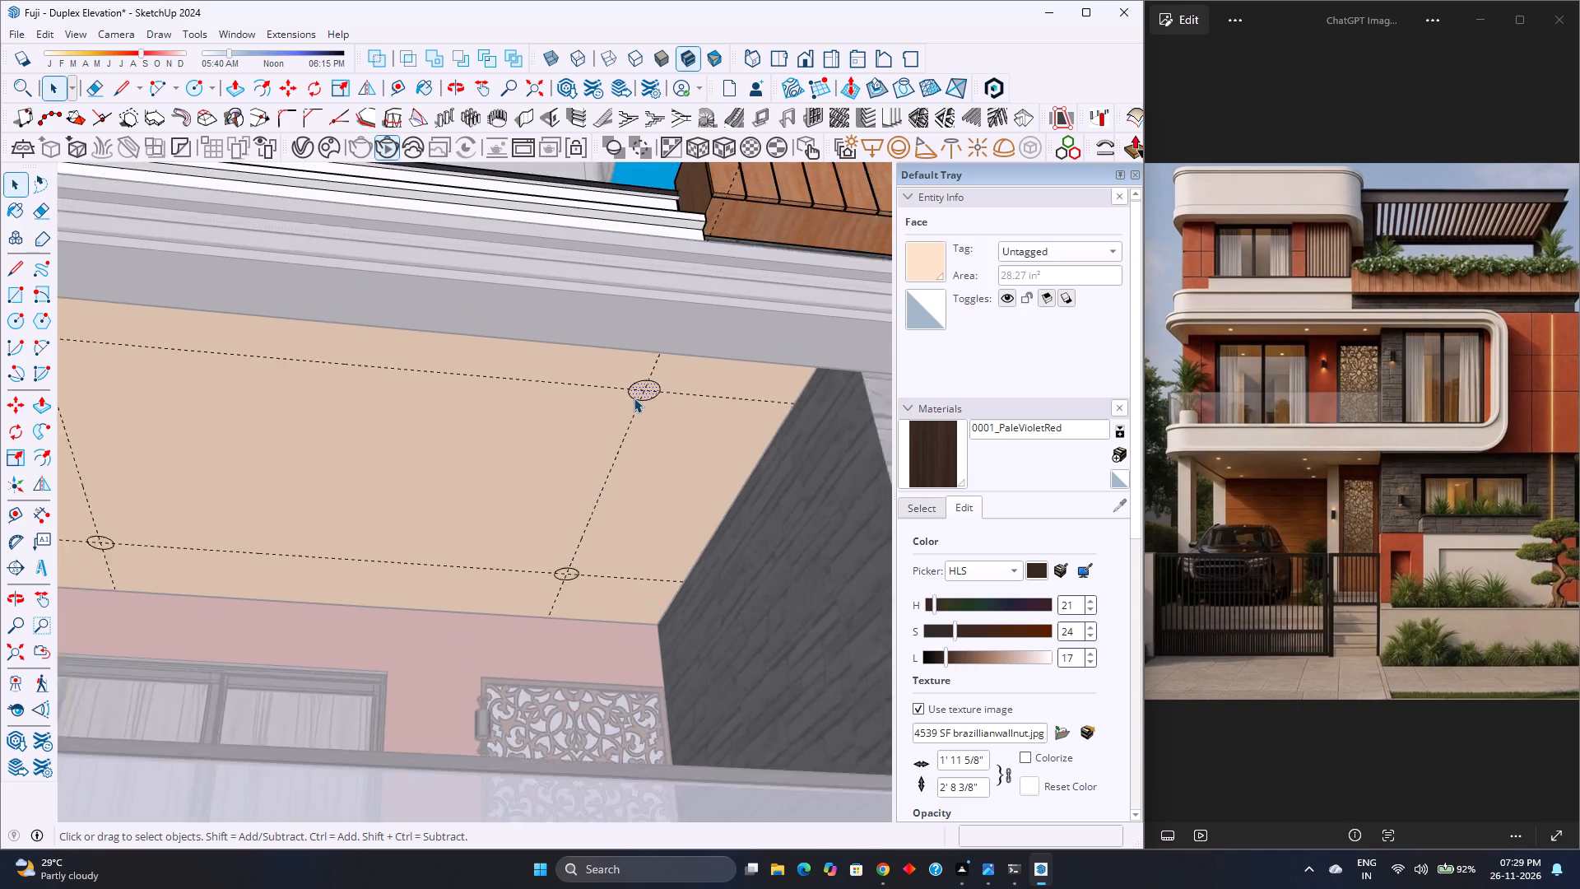
{"action": "scroll", "coordinate": [634, 398], "scroll_direction": "down", "scroll_amount": 12}
{"action": "left_click", "coordinate": [220, 559]}
{"action": "scroll", "coordinate": [274, 548], "scroll_direction": "down", "scroll_amount": 3}
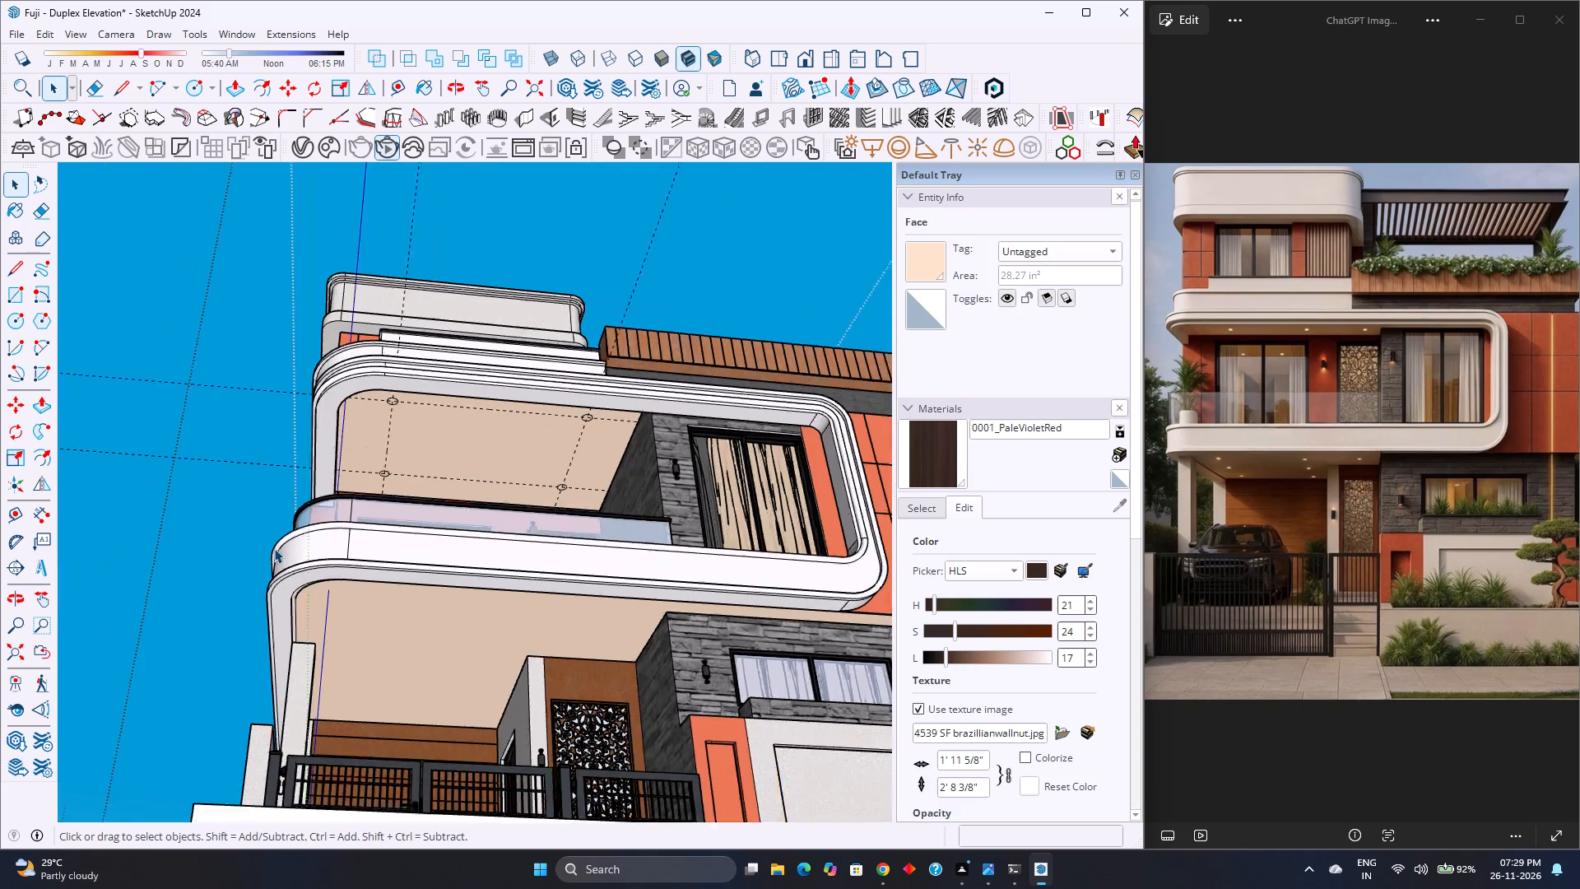
Open the slab group over the ground-floor carport and add a guide 2'6" in from its ceiling's outer side edge.
{"action": "middle_click_drag", "start_coordinate": [382, 617], "coordinate": [402, 528], "text": "shift"}
{"action": "double_click", "coordinate": [418, 523]}
{"action": "scroll", "coordinate": [421, 524], "scroll_direction": "up", "scroll_amount": 3}
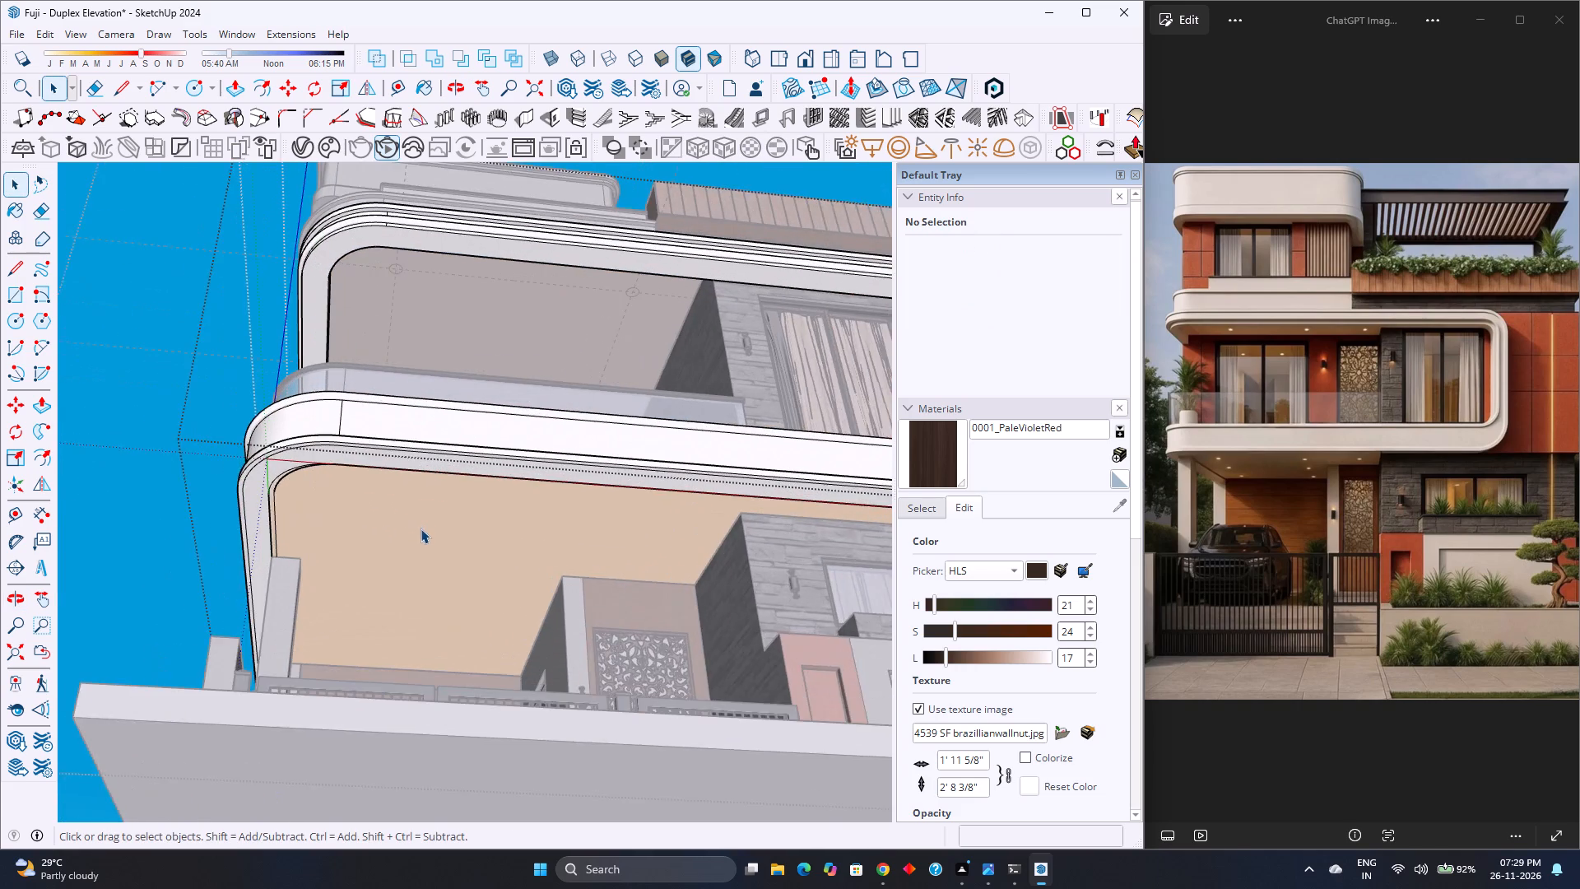
{"action": "scroll", "coordinate": [421, 528], "scroll_direction": "up", "scroll_amount": 1}
{"action": "middle_click_drag", "start_coordinate": [422, 536], "coordinate": [424, 561]}
{"action": "middle_click", "coordinate": [424, 561]}
{"action": "left_click", "coordinate": [396, 94]}
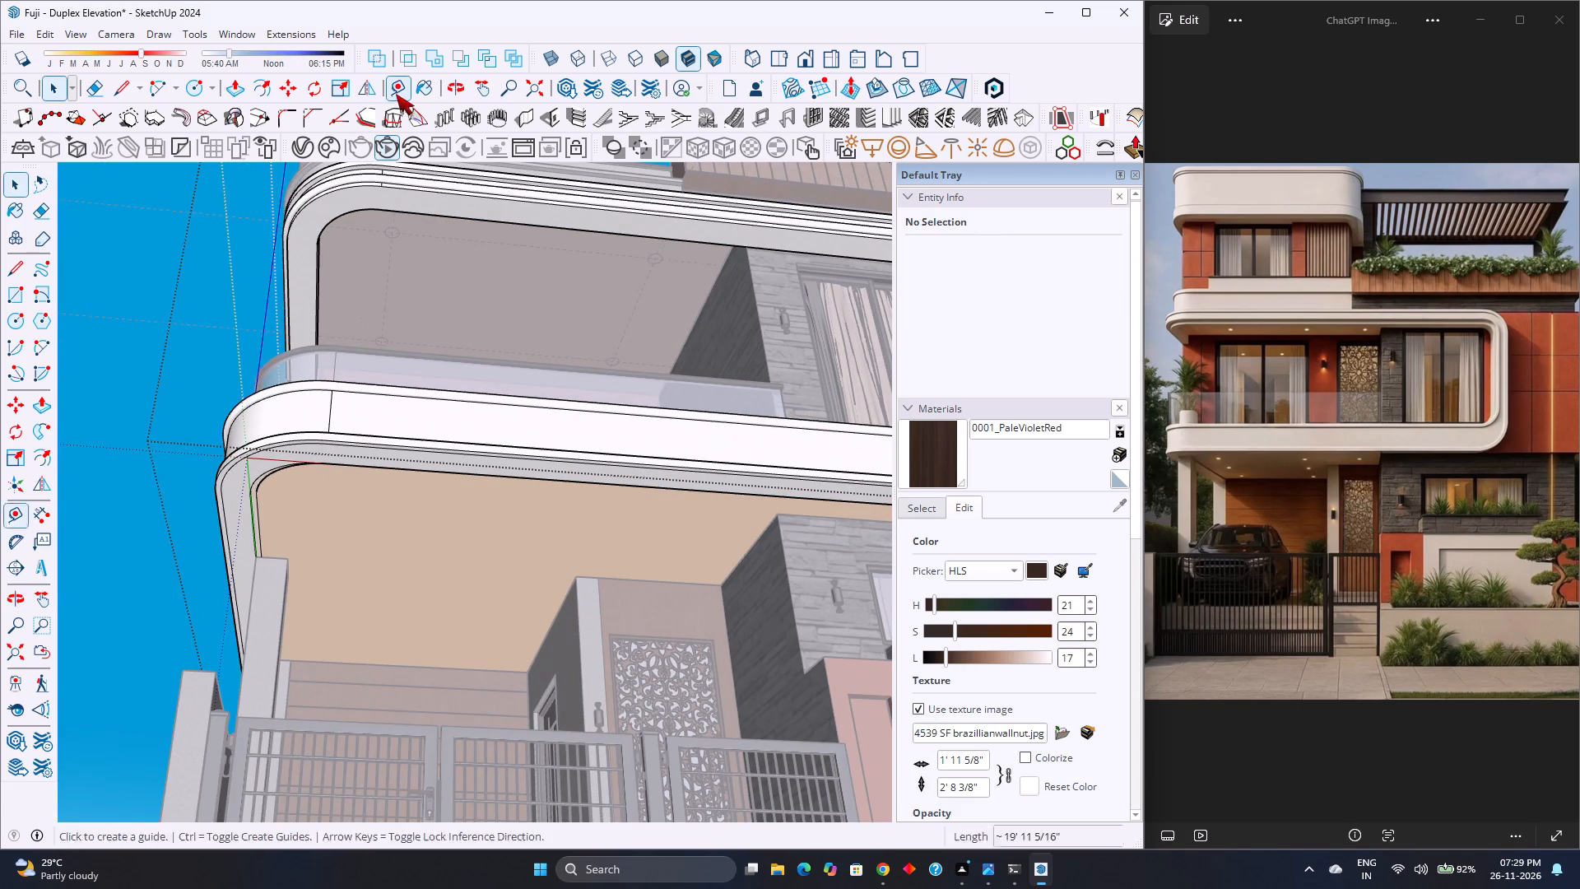
{"action": "middle_click_drag", "start_coordinate": [314, 607], "coordinate": [271, 590]}
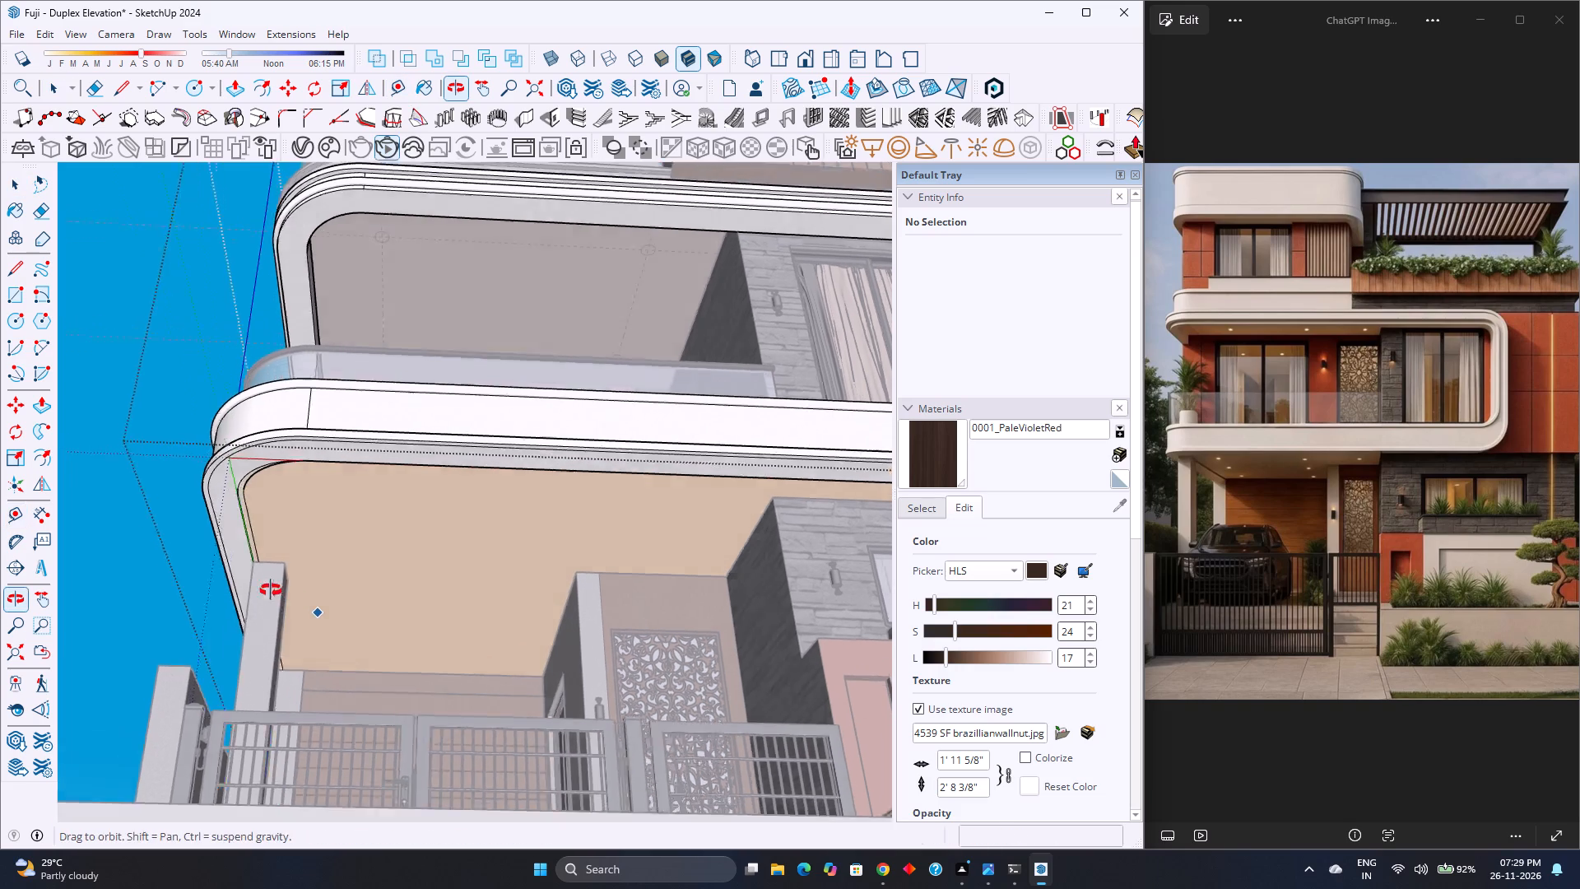
{"action": "middle_click_drag", "start_coordinate": [271, 590], "coordinate": [240, 584]}
{"action": "scroll", "coordinate": [312, 585], "scroll_direction": "up", "scroll_amount": 6}
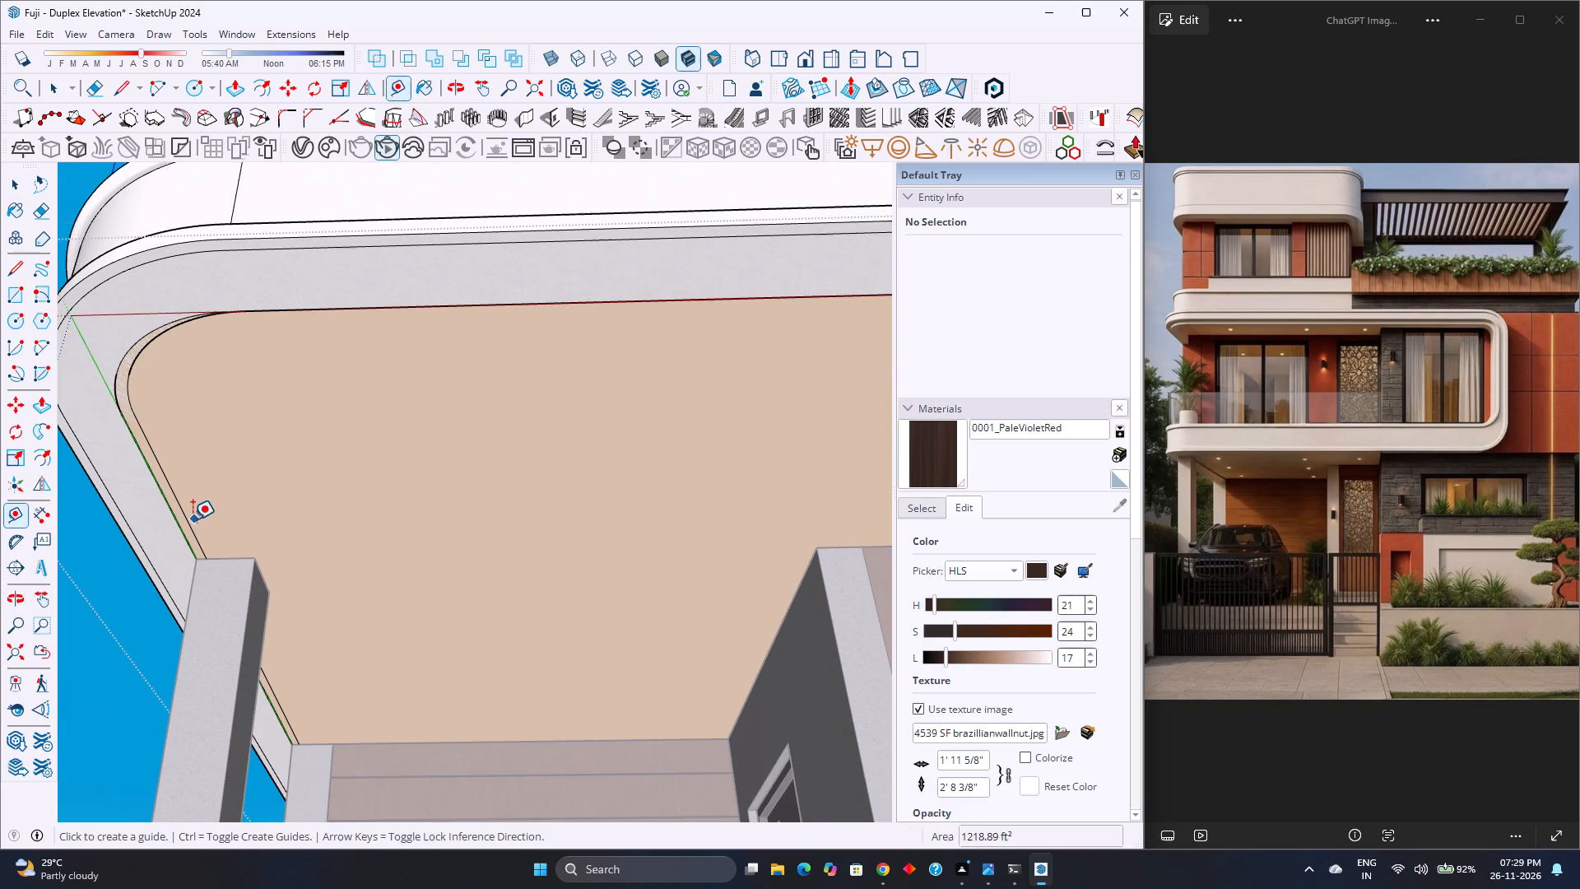
{"action": "left_click", "coordinate": [193, 519]}
{"action": "type", "text": "2'6"}
{"action": "key", "text": "Return"}
Add a guide 2'6" in from the back wall edge of the carport ceiling.
{"action": "scroll", "coordinate": [319, 508], "scroll_direction": "down", "scroll_amount": 3}
{"action": "middle_click_drag", "start_coordinate": [371, 563], "coordinate": [439, 588]}
{"action": "middle_click", "coordinate": [439, 588]}
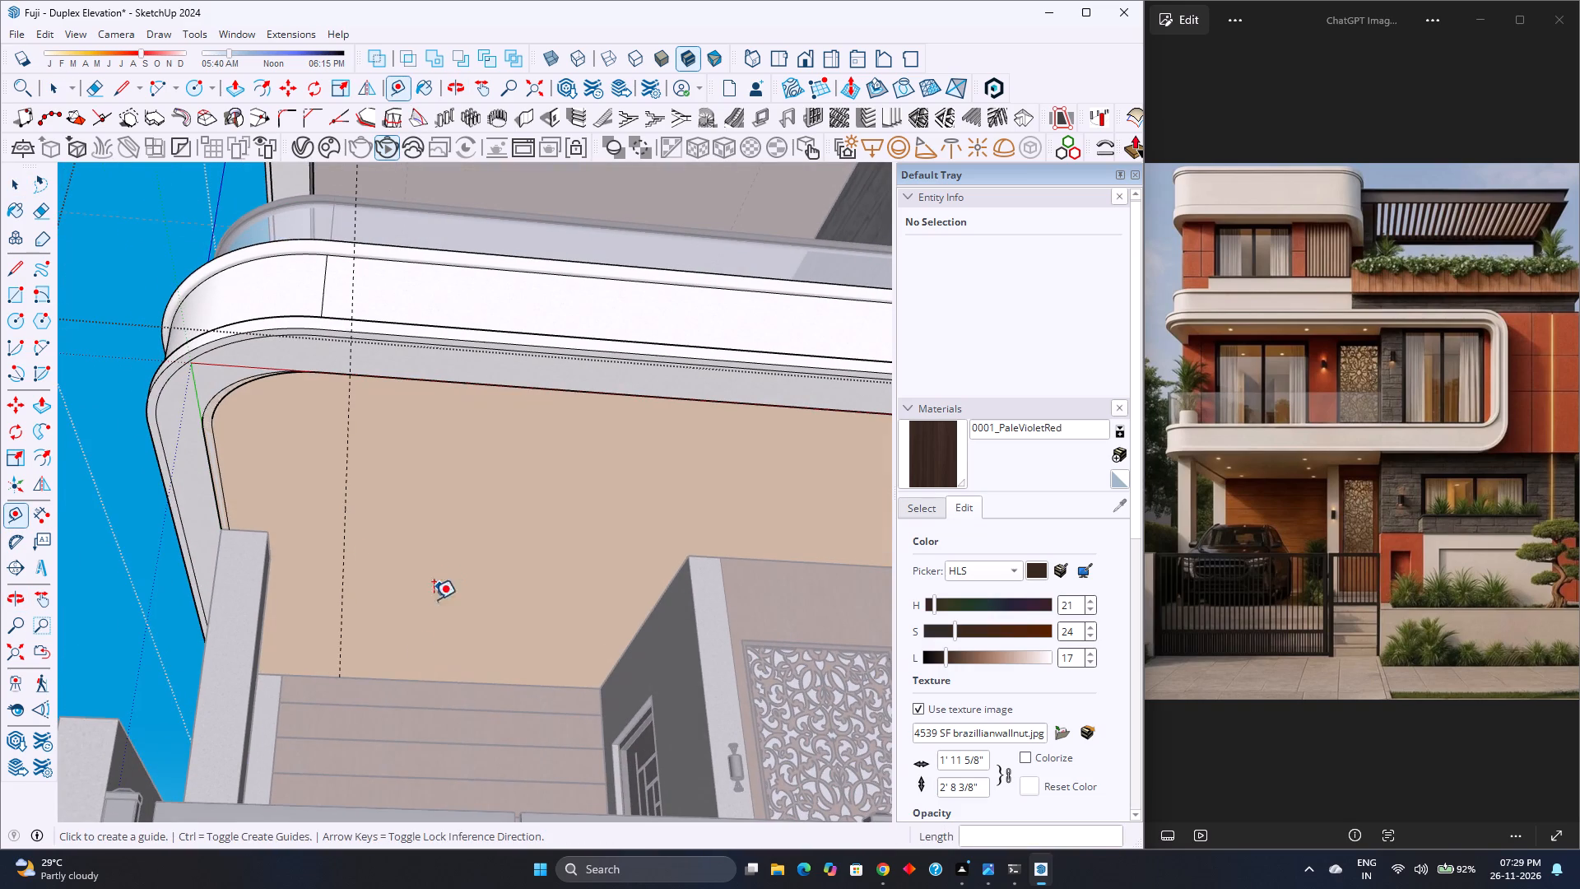
{"action": "left_click", "coordinate": [409, 677]}
{"action": "type", "text": "2'"}
{"action": "key", "text": "Return"}
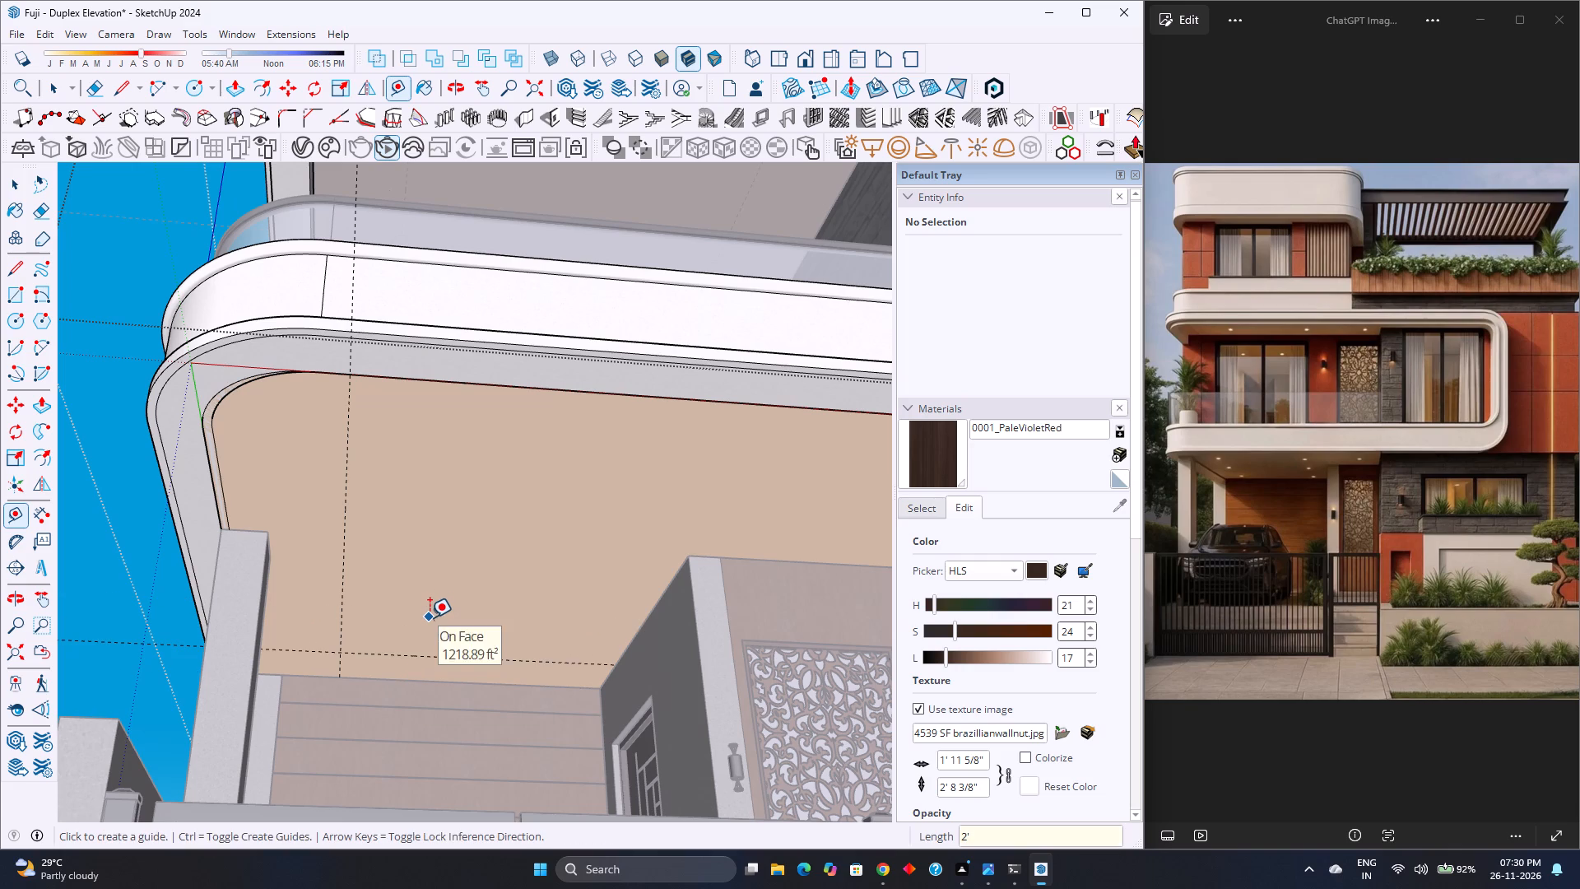
{"action": "type", "text": "2'"}
{"action": "key", "text": "Return"}
{"action": "type", "text": "2'"}
{"action": "key", "text": "6"}
{"action": "key", "text": "Return"}
Add a guide 2'6" in from the front edge of the carport ceiling.
{"action": "middle_click_drag", "start_coordinate": [417, 631], "coordinate": [706, 635]}
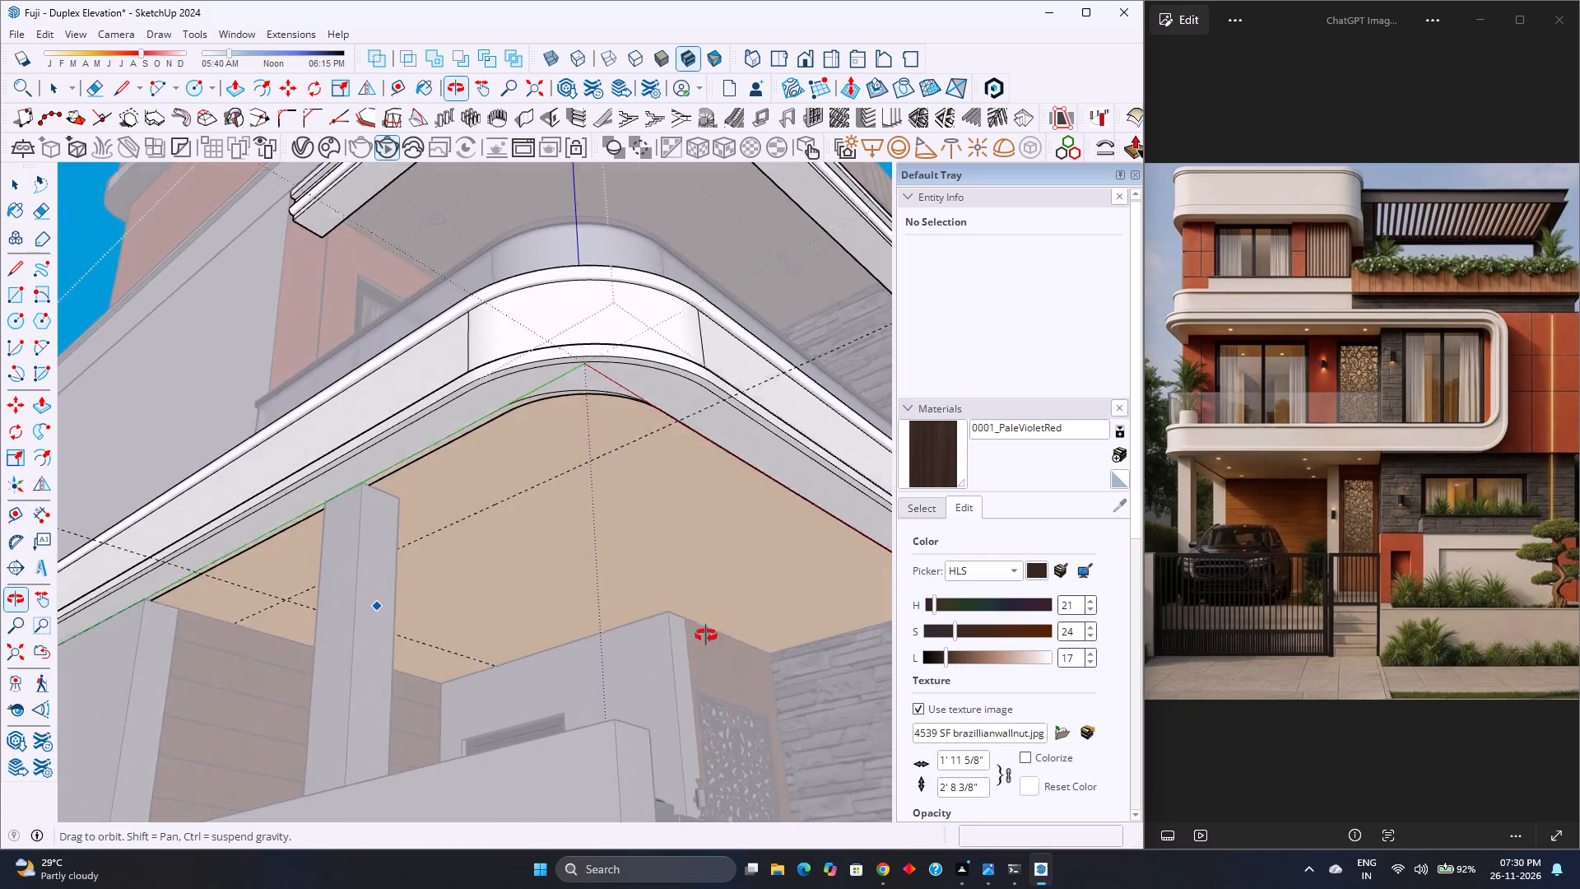
{"action": "middle_click_drag", "start_coordinate": [706, 635], "coordinate": [732, 625]}
{"action": "middle_click", "coordinate": [732, 625]}
{"action": "middle_click_drag", "start_coordinate": [569, 583], "coordinate": [335, 593], "text": "shift"}
{"action": "middle_click_drag", "start_coordinate": [360, 602], "coordinate": [683, 632]}
{"action": "scroll", "coordinate": [549, 555], "scroll_direction": "up", "scroll_amount": 1}
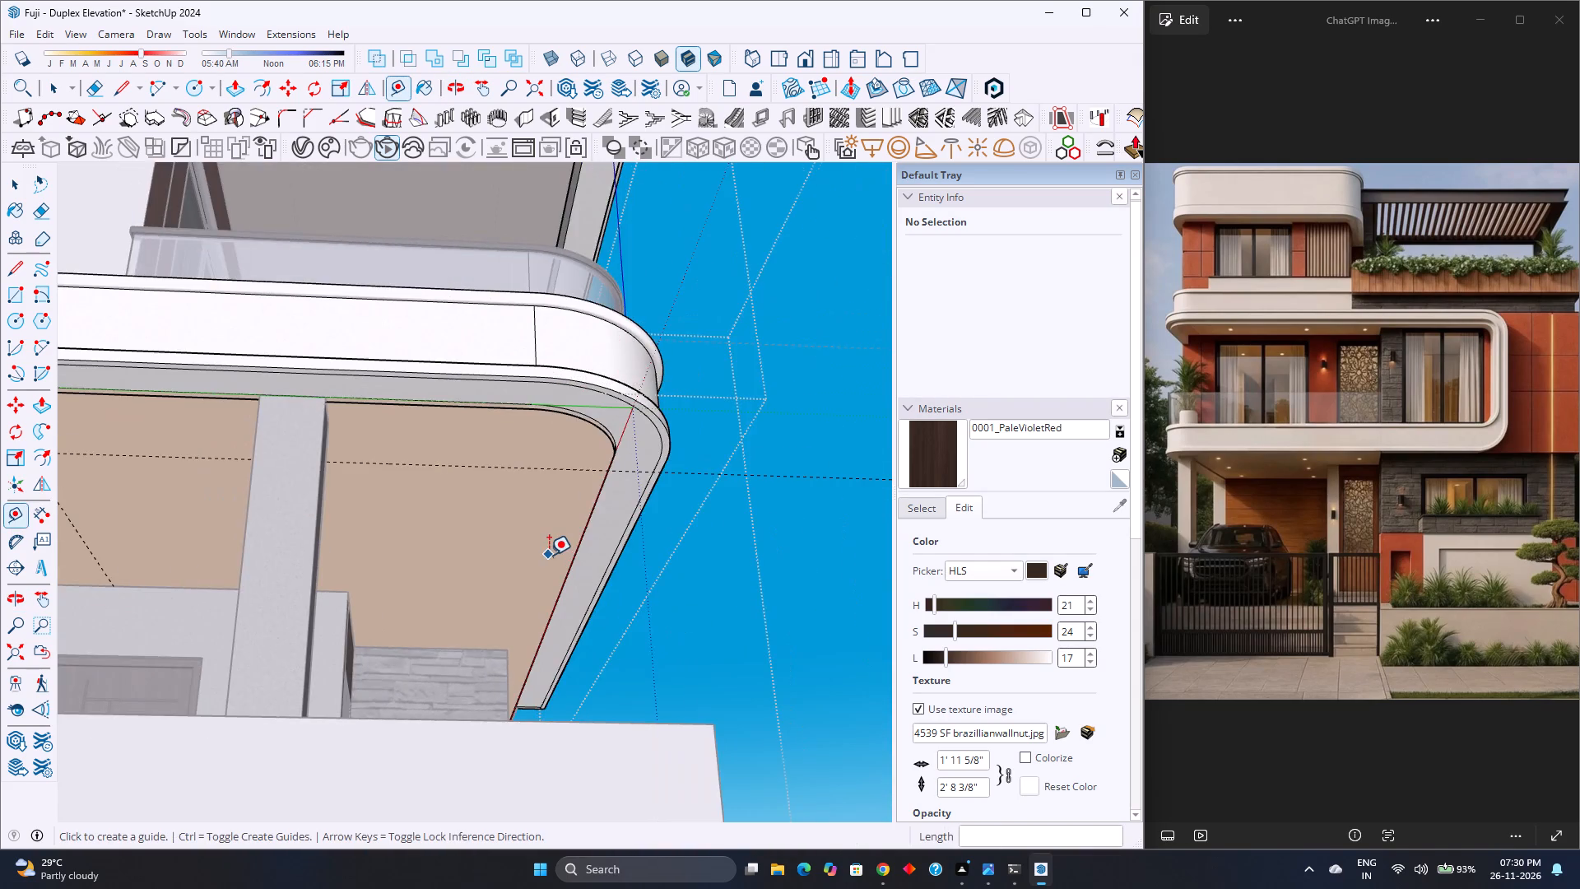
{"action": "scroll", "coordinate": [549, 555], "scroll_direction": "up", "scroll_amount": 4}
{"action": "middle_click_drag", "start_coordinate": [559, 552], "coordinate": [569, 592]}
{"action": "left_click", "coordinate": [624, 504]}
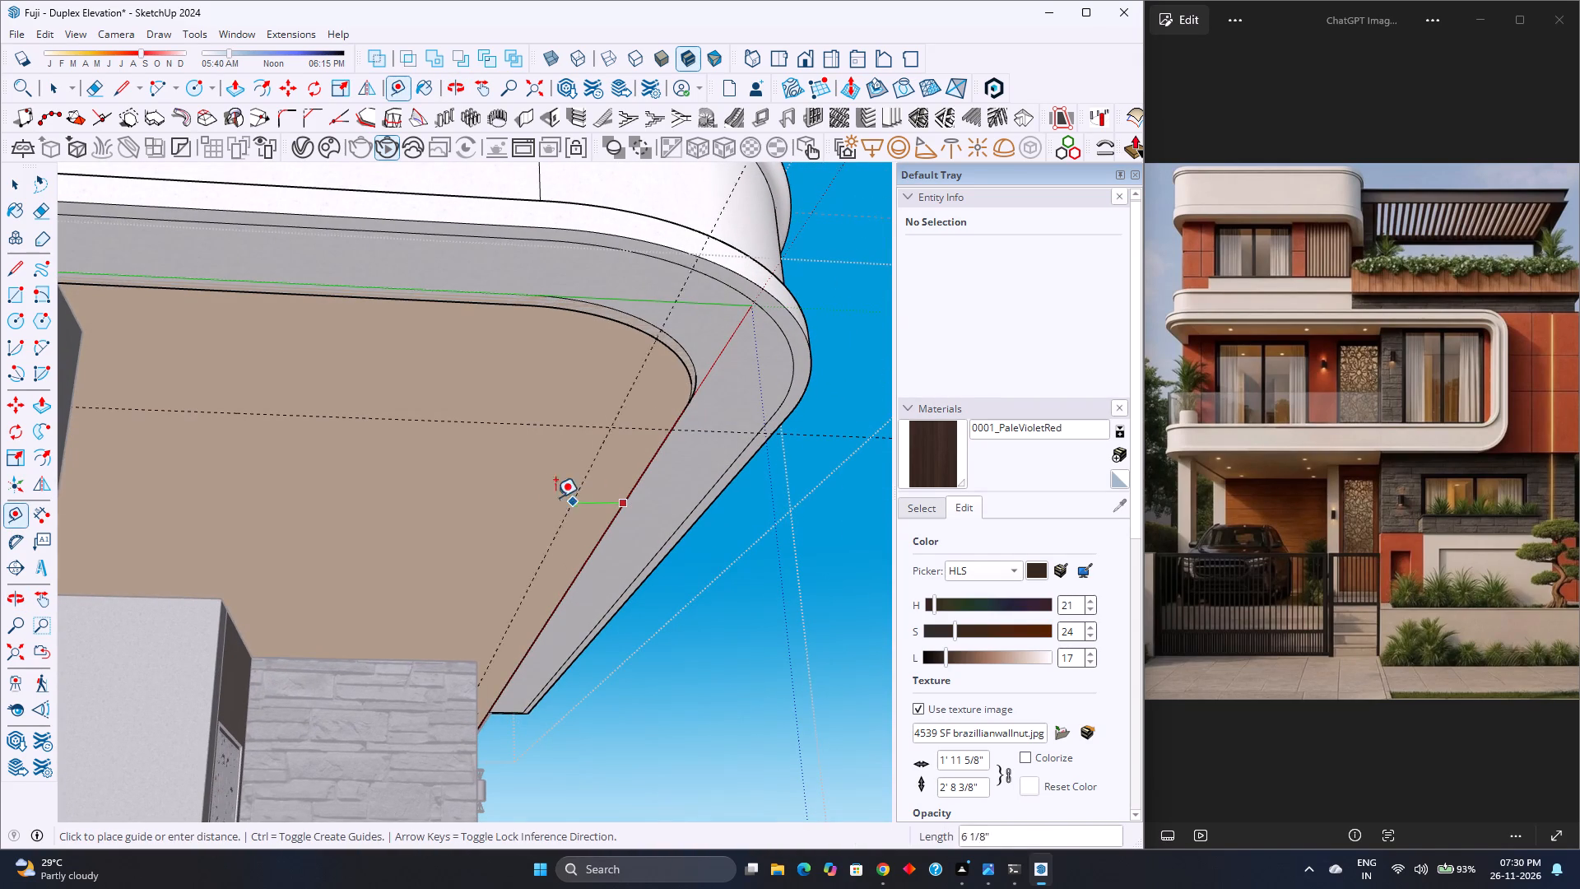
{"action": "type", "text": "2'6"}
{"action": "key", "text": "Return"}
Add a guide 2'6" in from the side wall between the wood-clad back wall and the entrance door.
{"action": "scroll", "coordinate": [466, 502], "scroll_direction": "up", "scroll_amount": 2}
{"action": "middle_click_drag", "start_coordinate": [466, 502], "coordinate": [249, 504]}
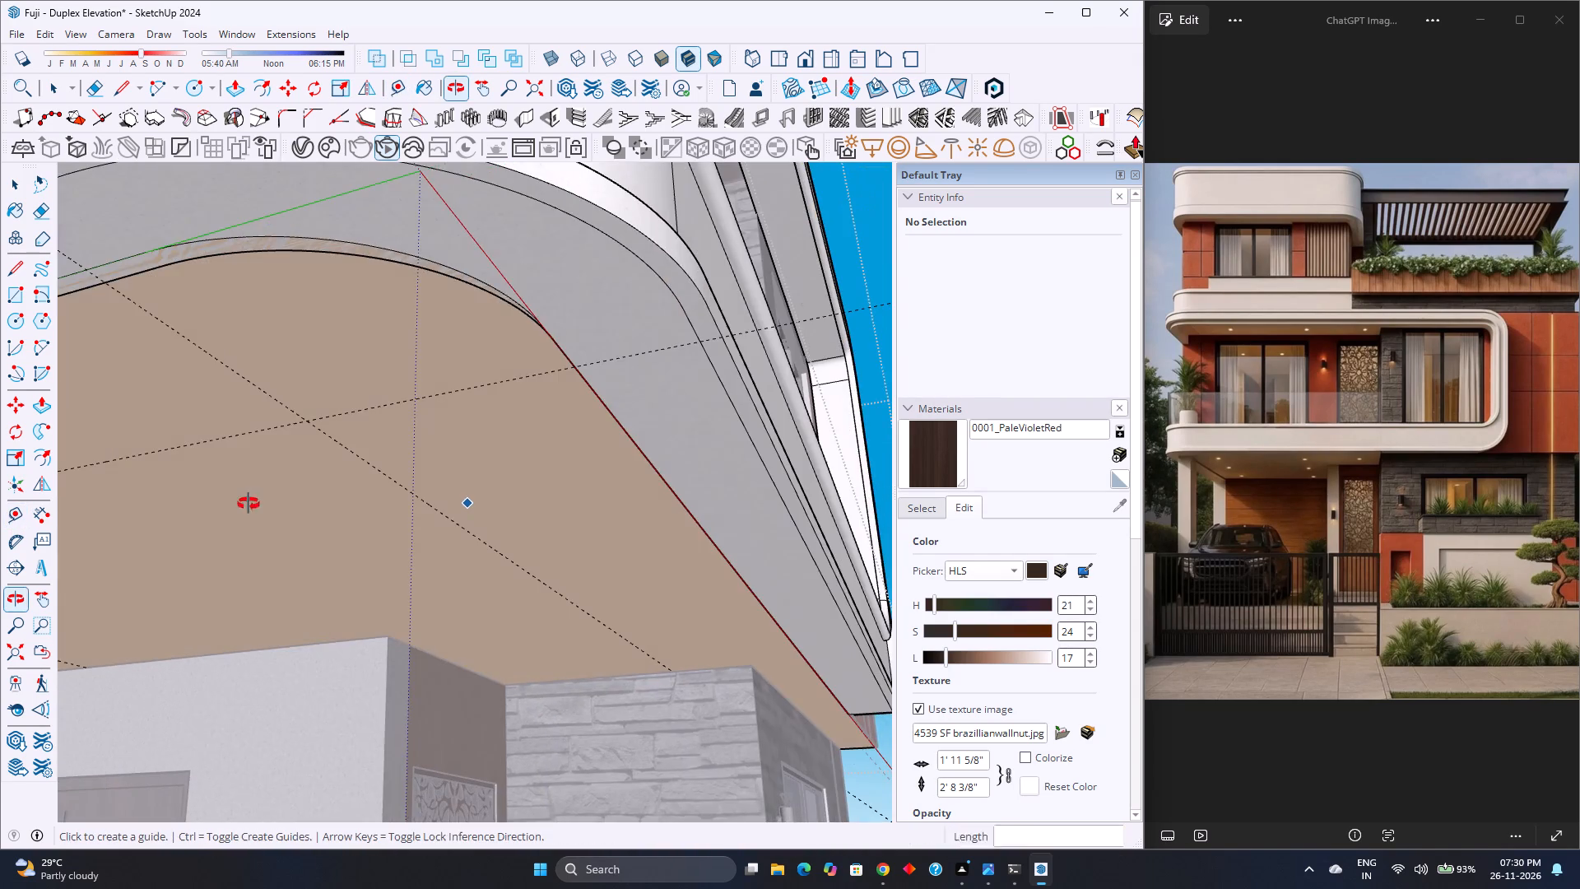
{"action": "middle_click", "coordinate": [249, 504]}
{"action": "scroll", "coordinate": [292, 514], "scroll_direction": "down", "scroll_amount": 2}
{"action": "middle_click_drag", "start_coordinate": [319, 568], "coordinate": [407, 538], "text": "shift"}
{"action": "middle_click_drag", "start_coordinate": [425, 534], "coordinate": [0, 517]}
{"action": "middle_click", "coordinate": [0, 517]}
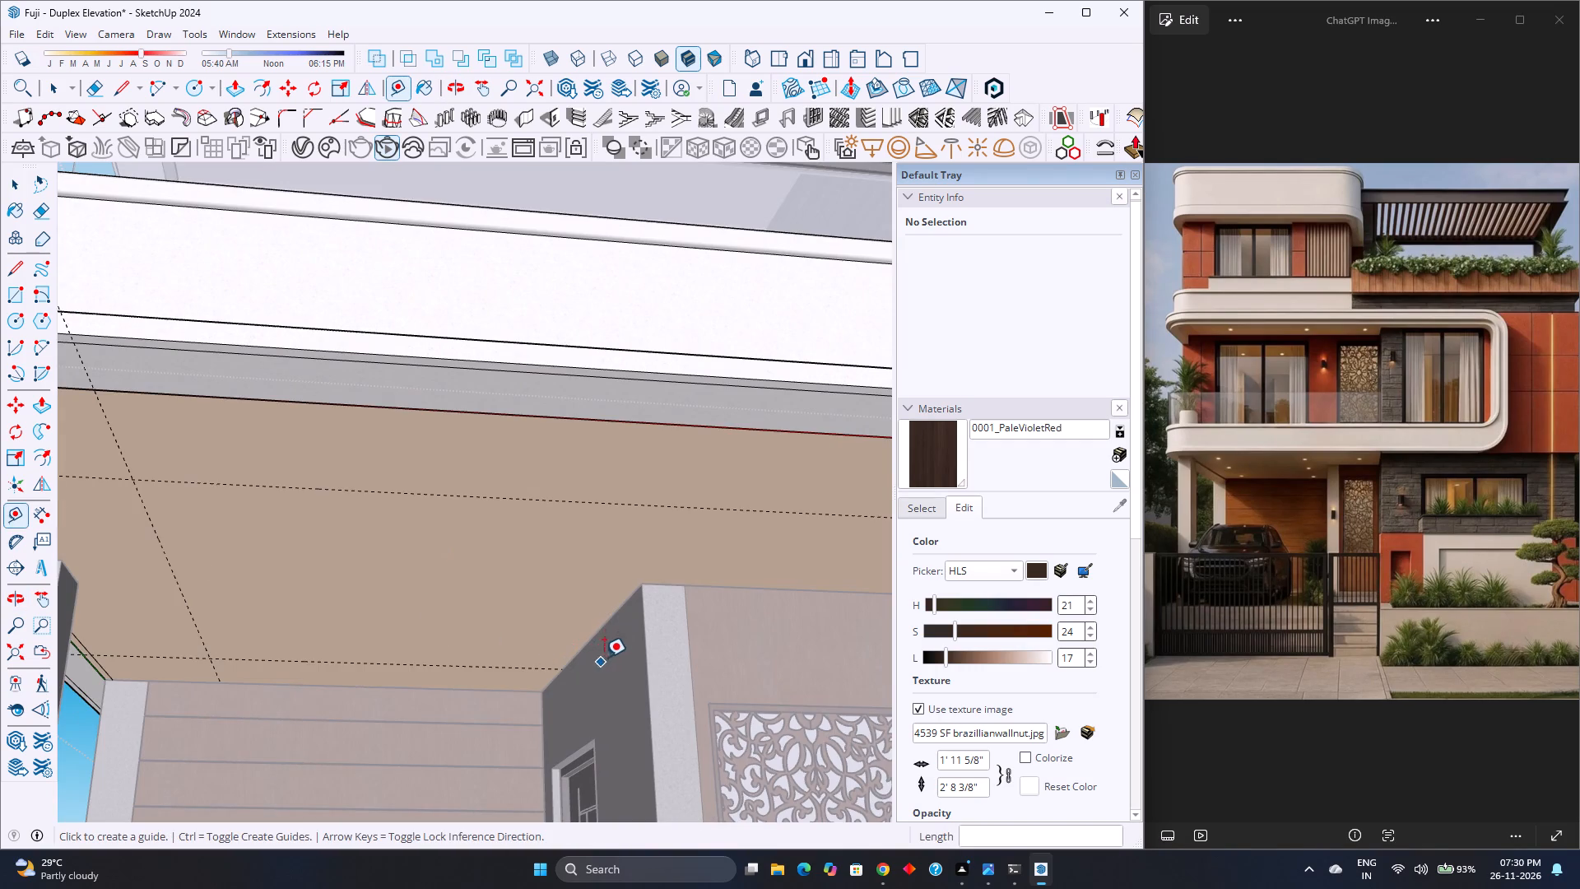
{"action": "left_click", "coordinate": [603, 630]}
{"action": "type", "text": "2'6"}
{"action": "key", "text": "Return"}
Add a guide 2'6" in from the stone-wall side edge of the carport ceiling.
{"action": "scroll", "coordinate": [495, 590], "scroll_direction": "down", "scroll_amount": 4}
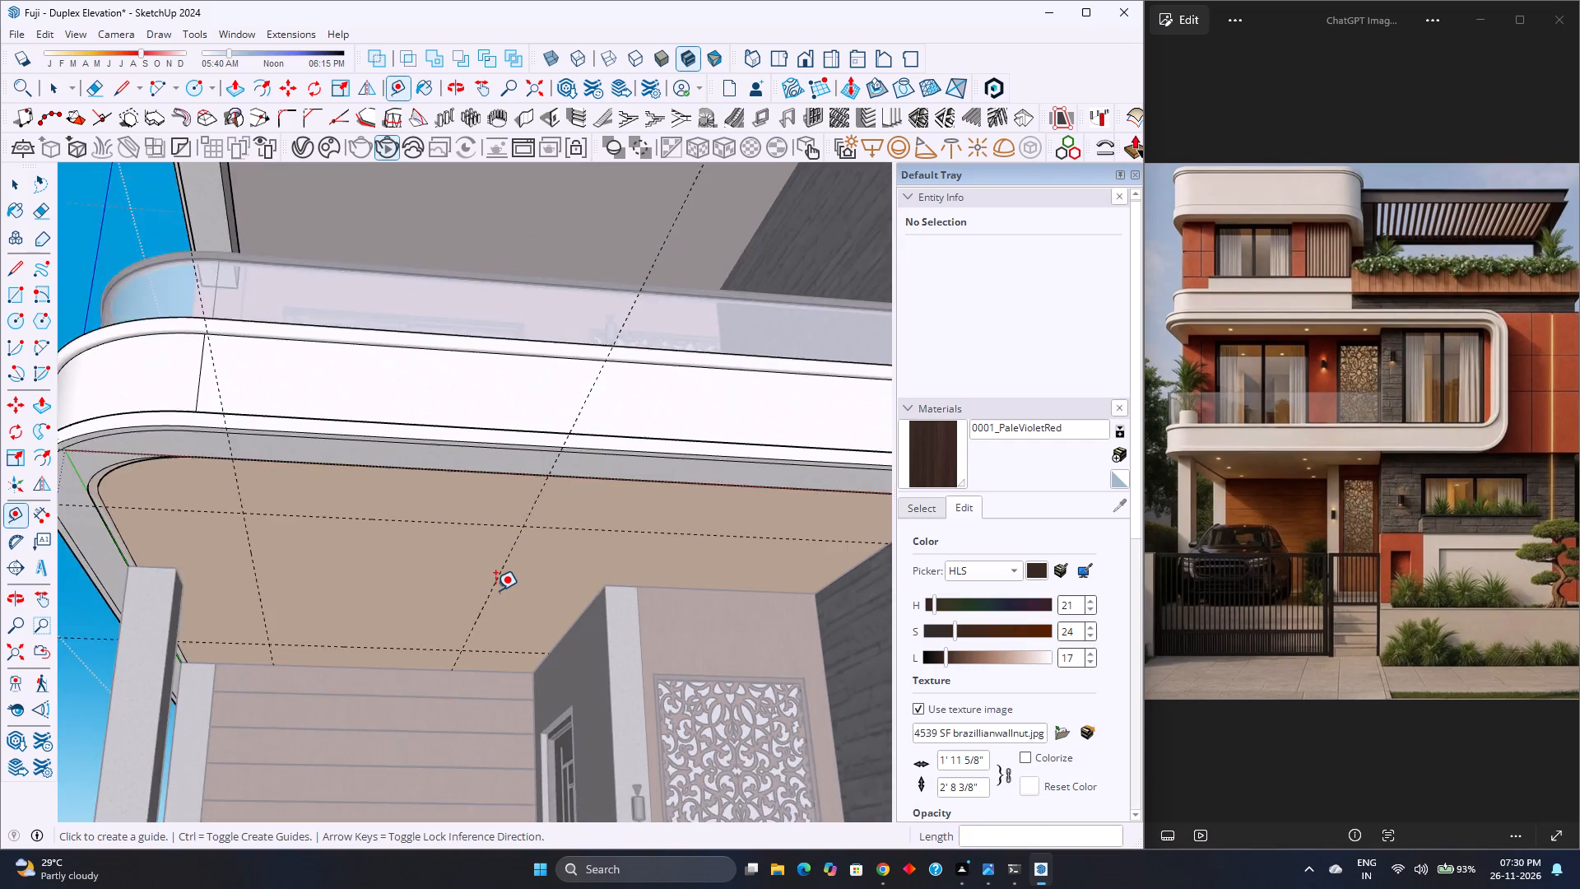
{"action": "scroll", "coordinate": [495, 590], "scroll_direction": "down", "scroll_amount": 2}
{"action": "middle_click_drag", "start_coordinate": [531, 604], "coordinate": [484, 584]}
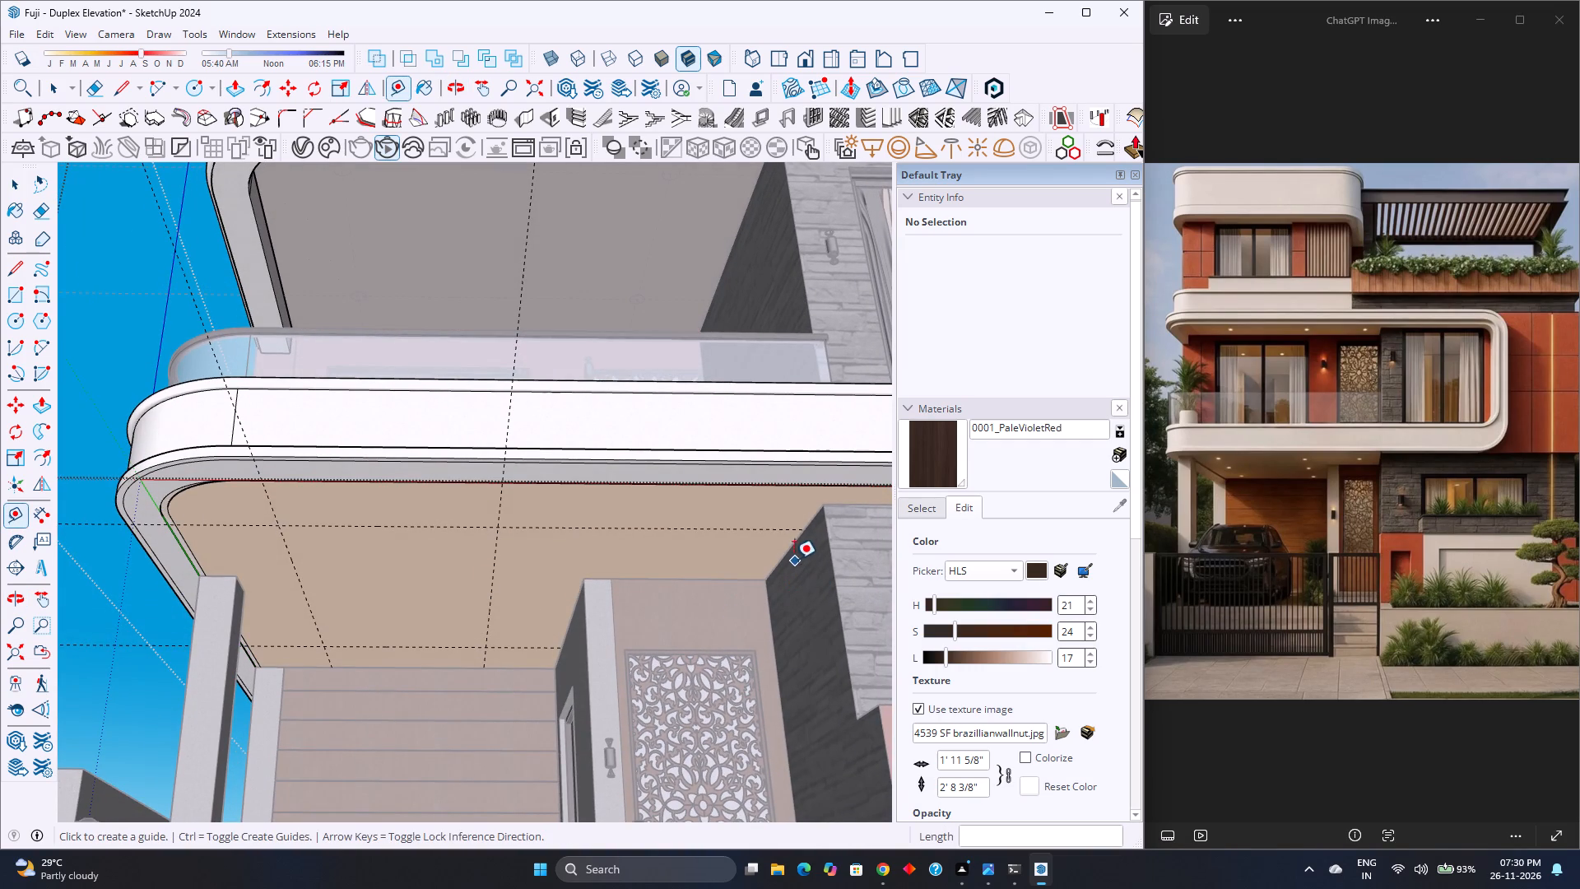
{"action": "left_click", "coordinate": [792, 550]}
{"action": "type", "text": "2'6"}
{"action": "key", "text": "Return"}
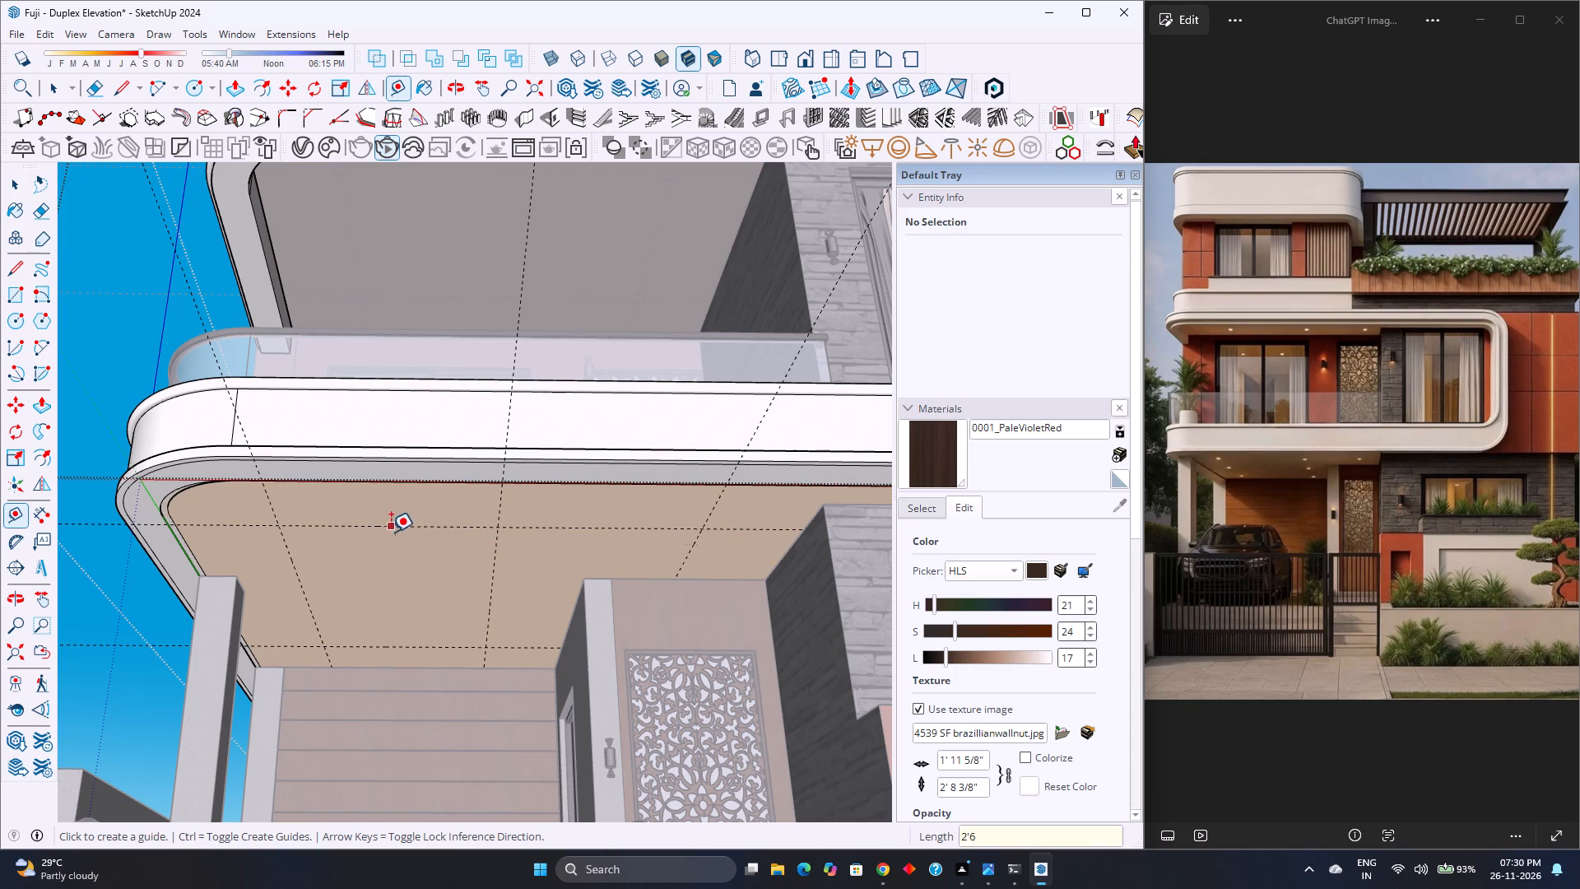
Paste the copied light circle onto the carport ceiling and centre it on the front guide crossing nearest the open-side corner.
{"action": "key", "text": "ctrl+v"}
{"action": "scroll", "coordinate": [297, 538], "scroll_direction": "up", "scroll_amount": 3}
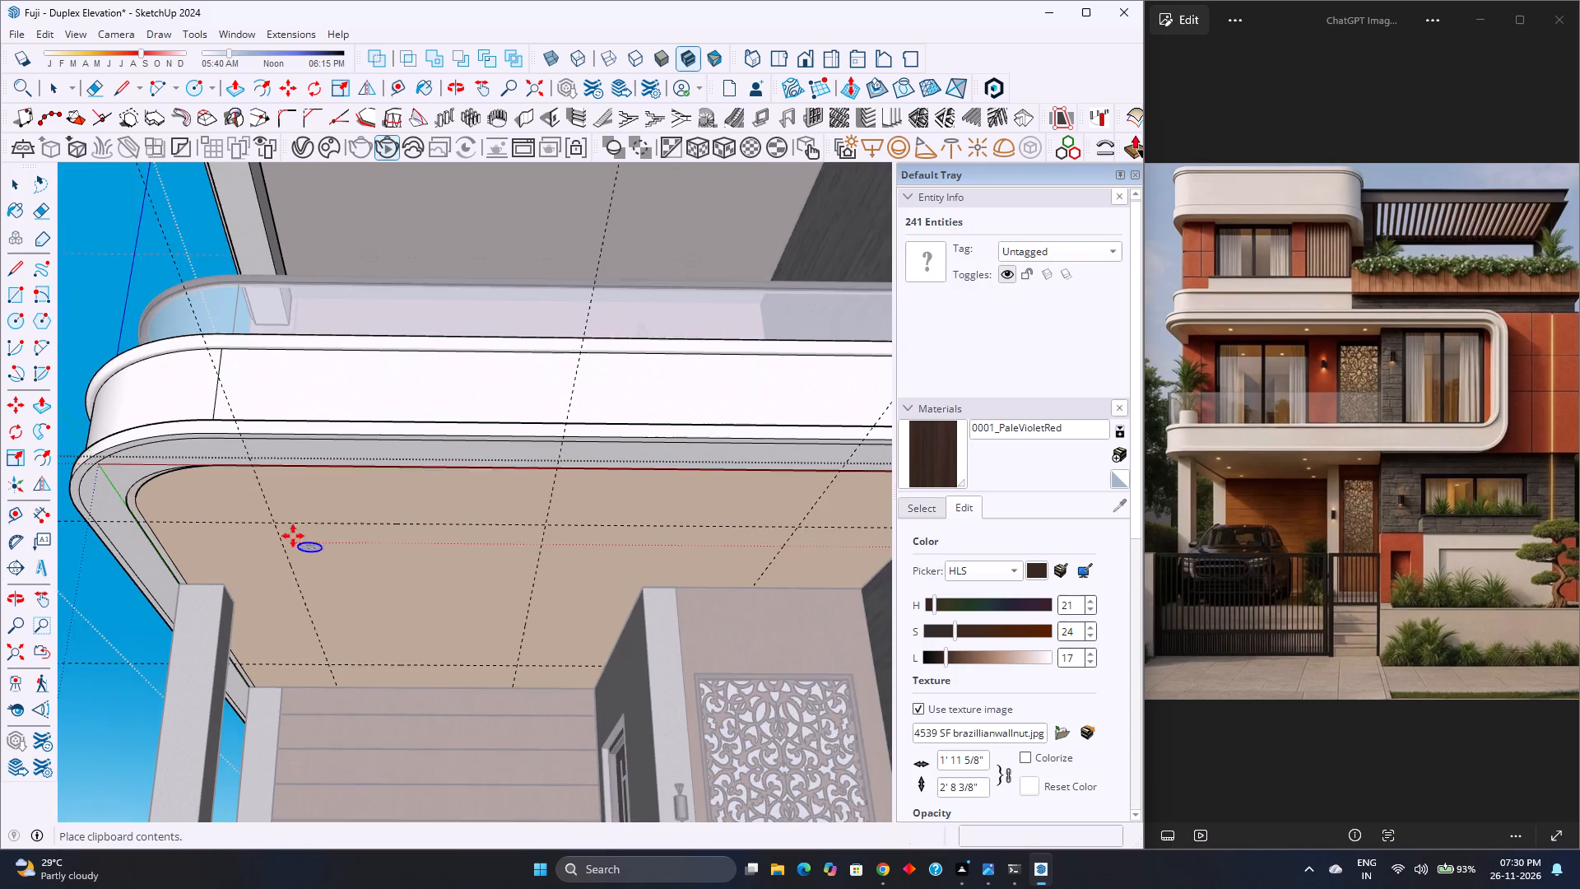
{"action": "scroll", "coordinate": [293, 536], "scroll_direction": "up", "scroll_amount": 3}
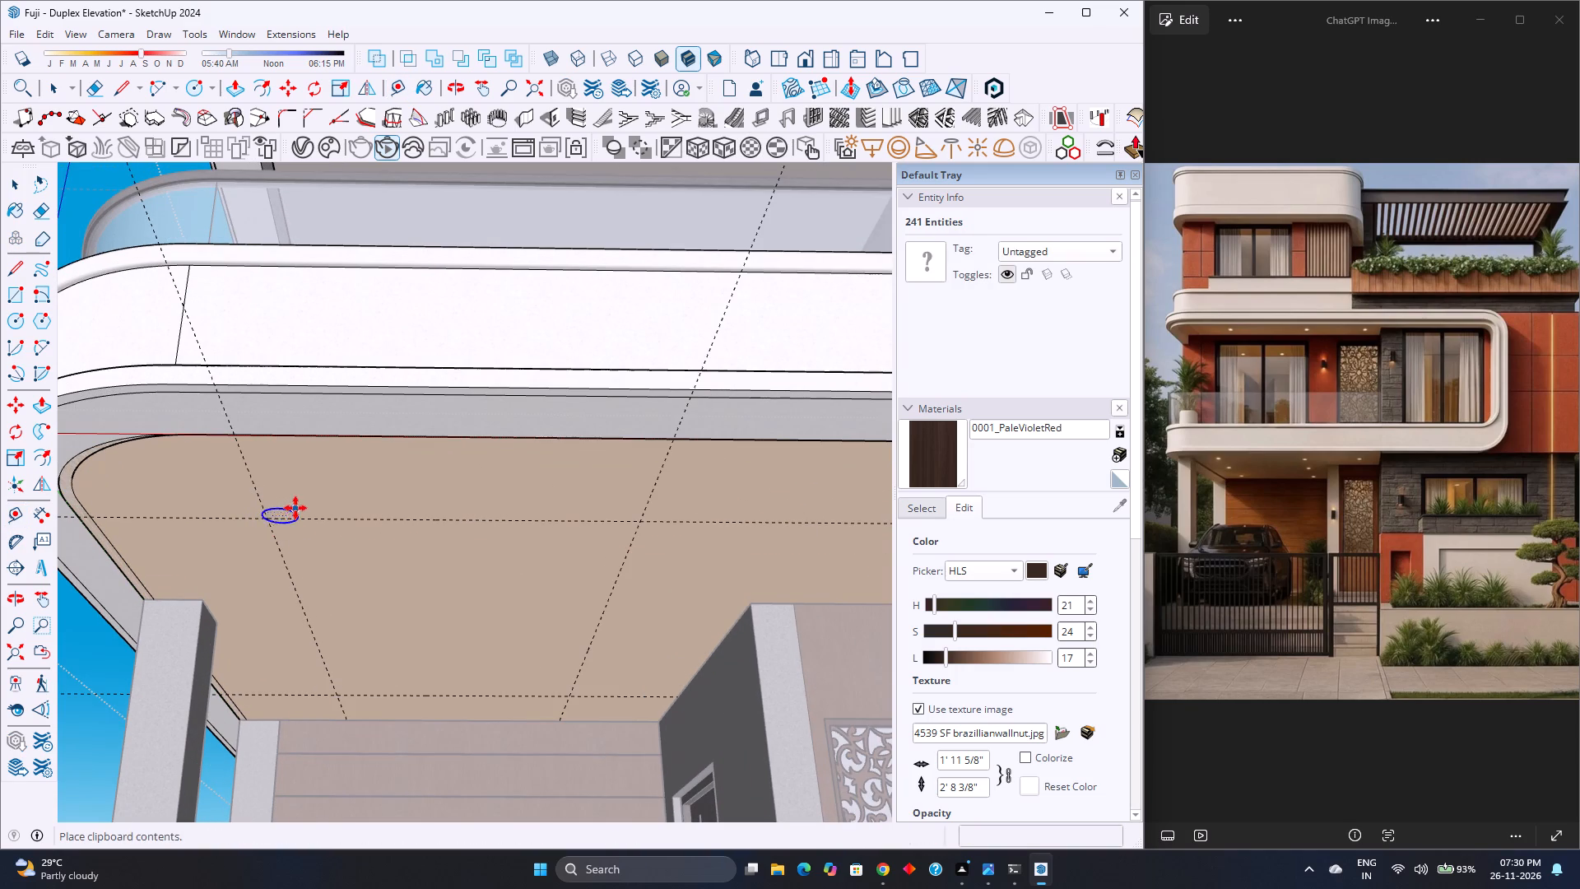
{"action": "left_click", "coordinate": [300, 491]}
{"action": "scroll", "coordinate": [269, 509], "scroll_direction": "up", "scroll_amount": 8}
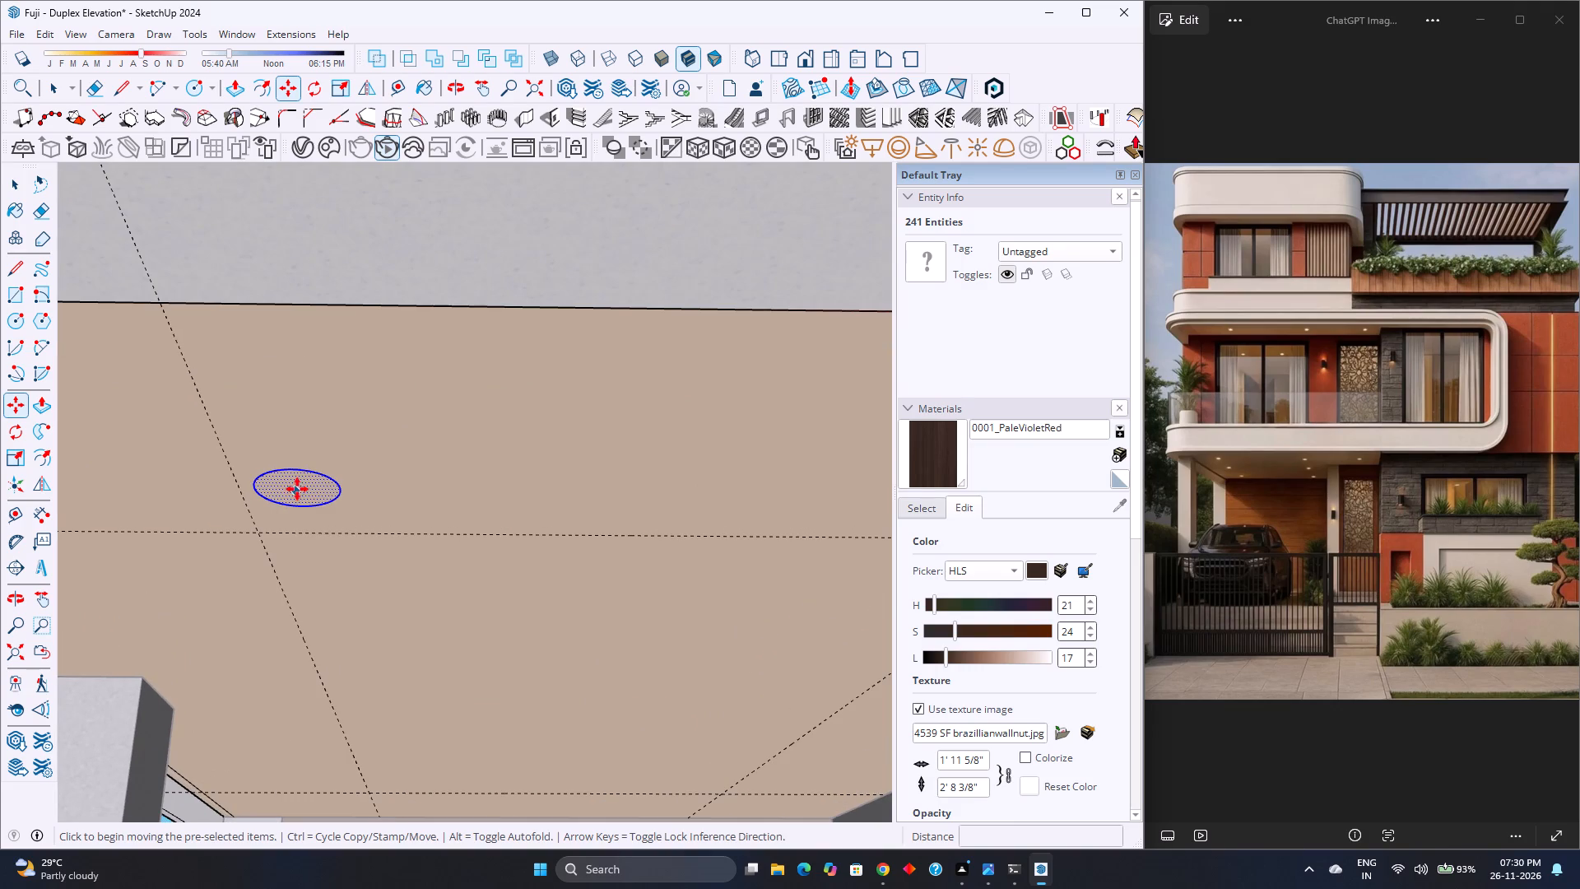
{"action": "left_click", "coordinate": [298, 488]}
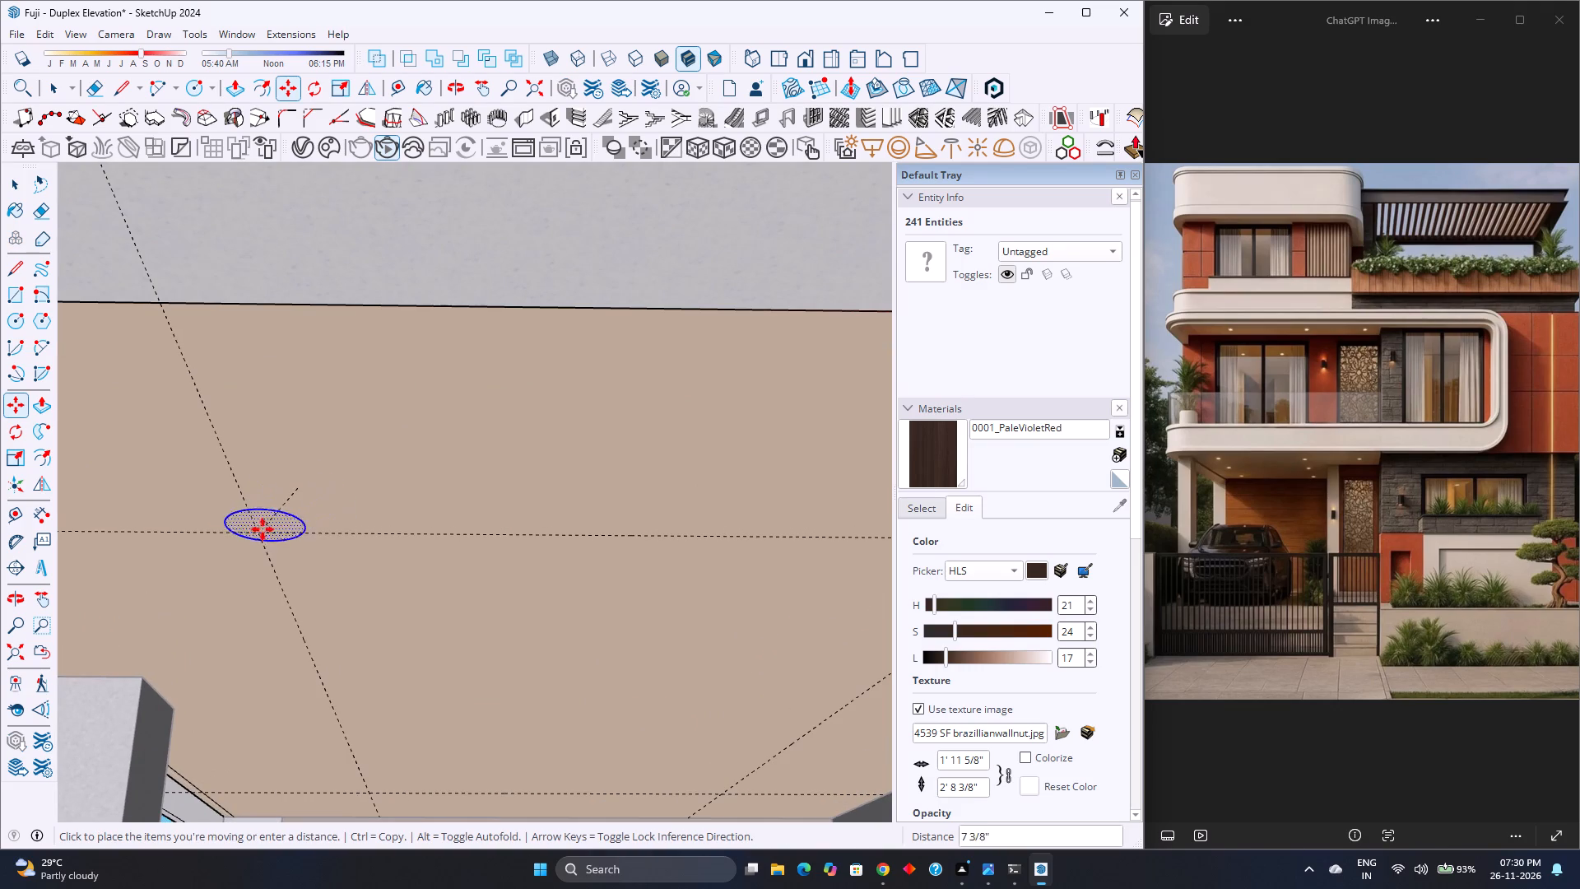
{"action": "left_click", "coordinate": [258, 534]}
Copy the light circle to the other two guide crossings along the front guide of the carport ceiling.
{"action": "scroll", "coordinate": [335, 495], "scroll_direction": "down", "scroll_amount": 12}
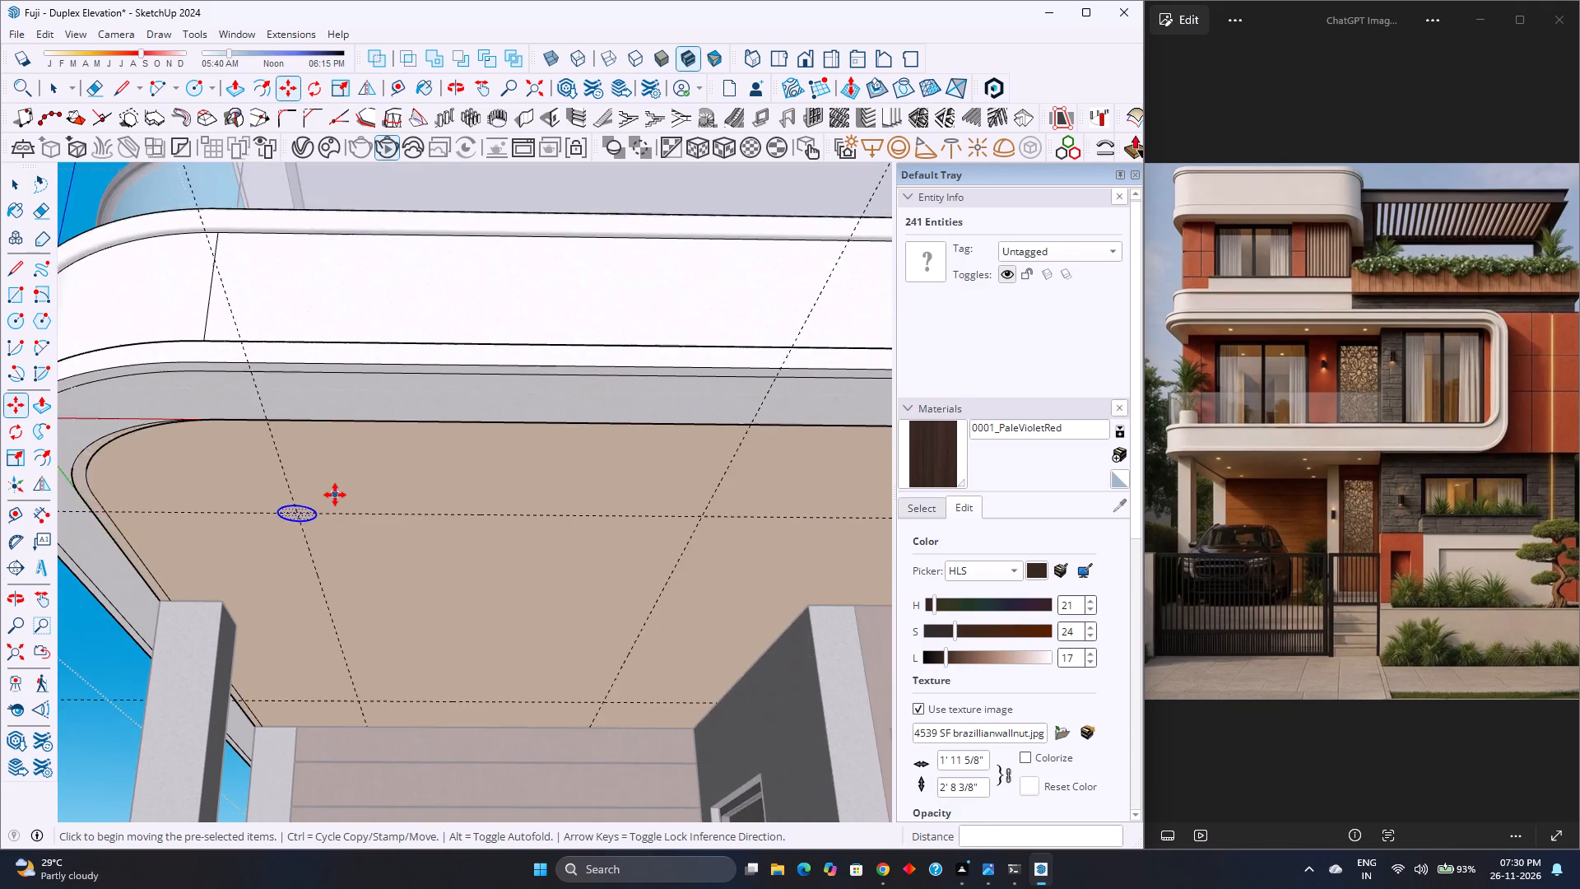
{"action": "scroll", "coordinate": [335, 495], "scroll_direction": "down", "scroll_amount": 2}
{"action": "scroll", "coordinate": [287, 522], "scroll_direction": "up", "scroll_amount": 9}
{"action": "middle_click_drag", "start_coordinate": [309, 523], "coordinate": [707, 445]}
{"action": "left_click", "coordinate": [365, 421]}
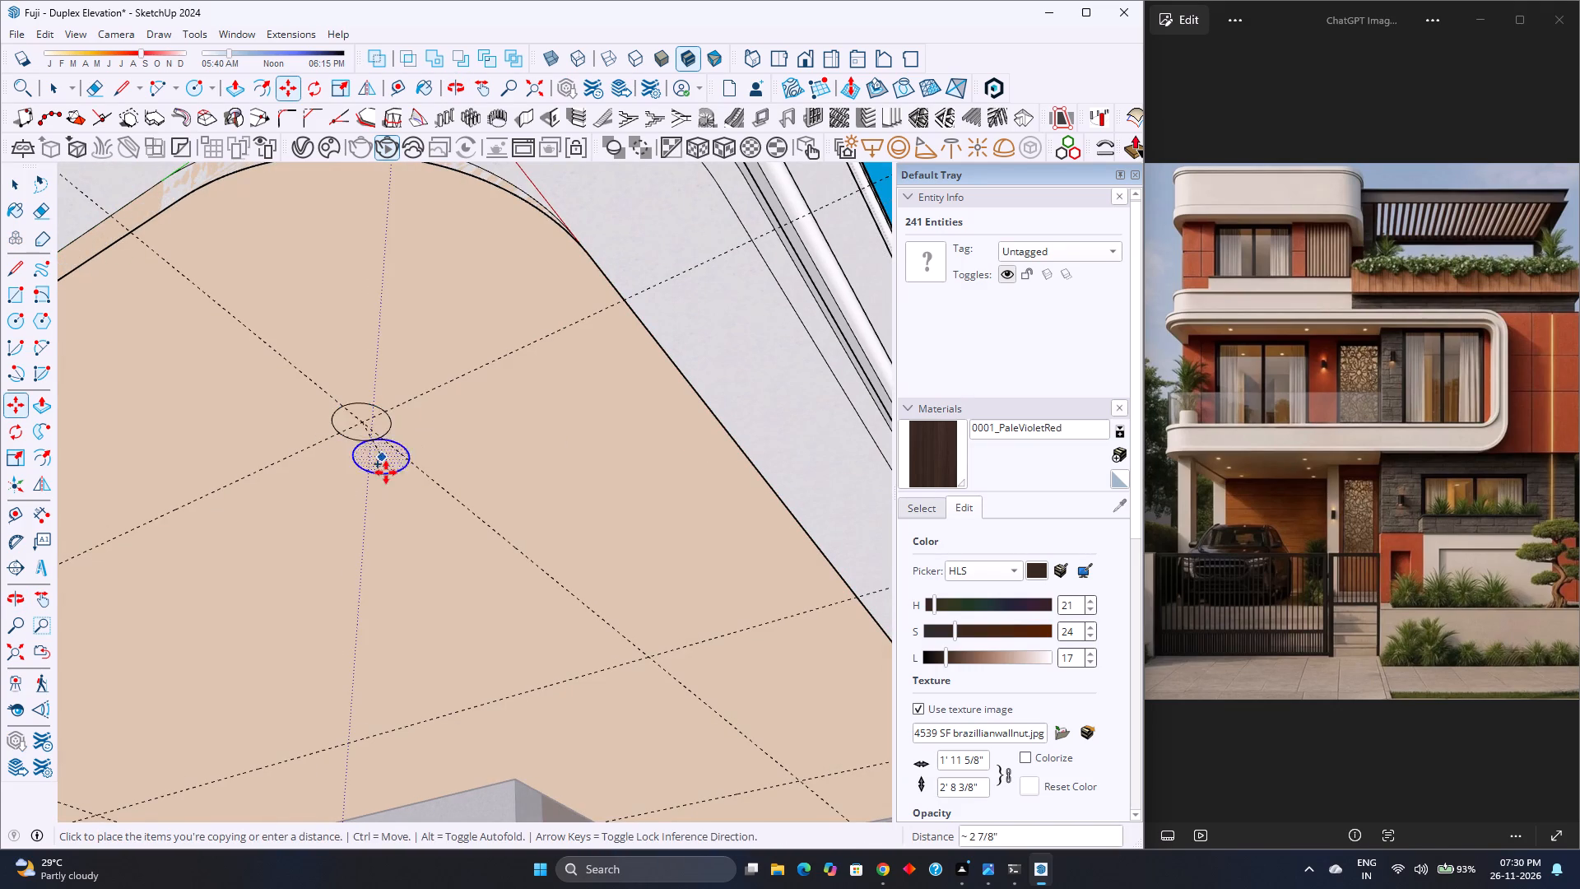
{"action": "scroll", "coordinate": [387, 472], "scroll_direction": "down", "scroll_amount": 7}
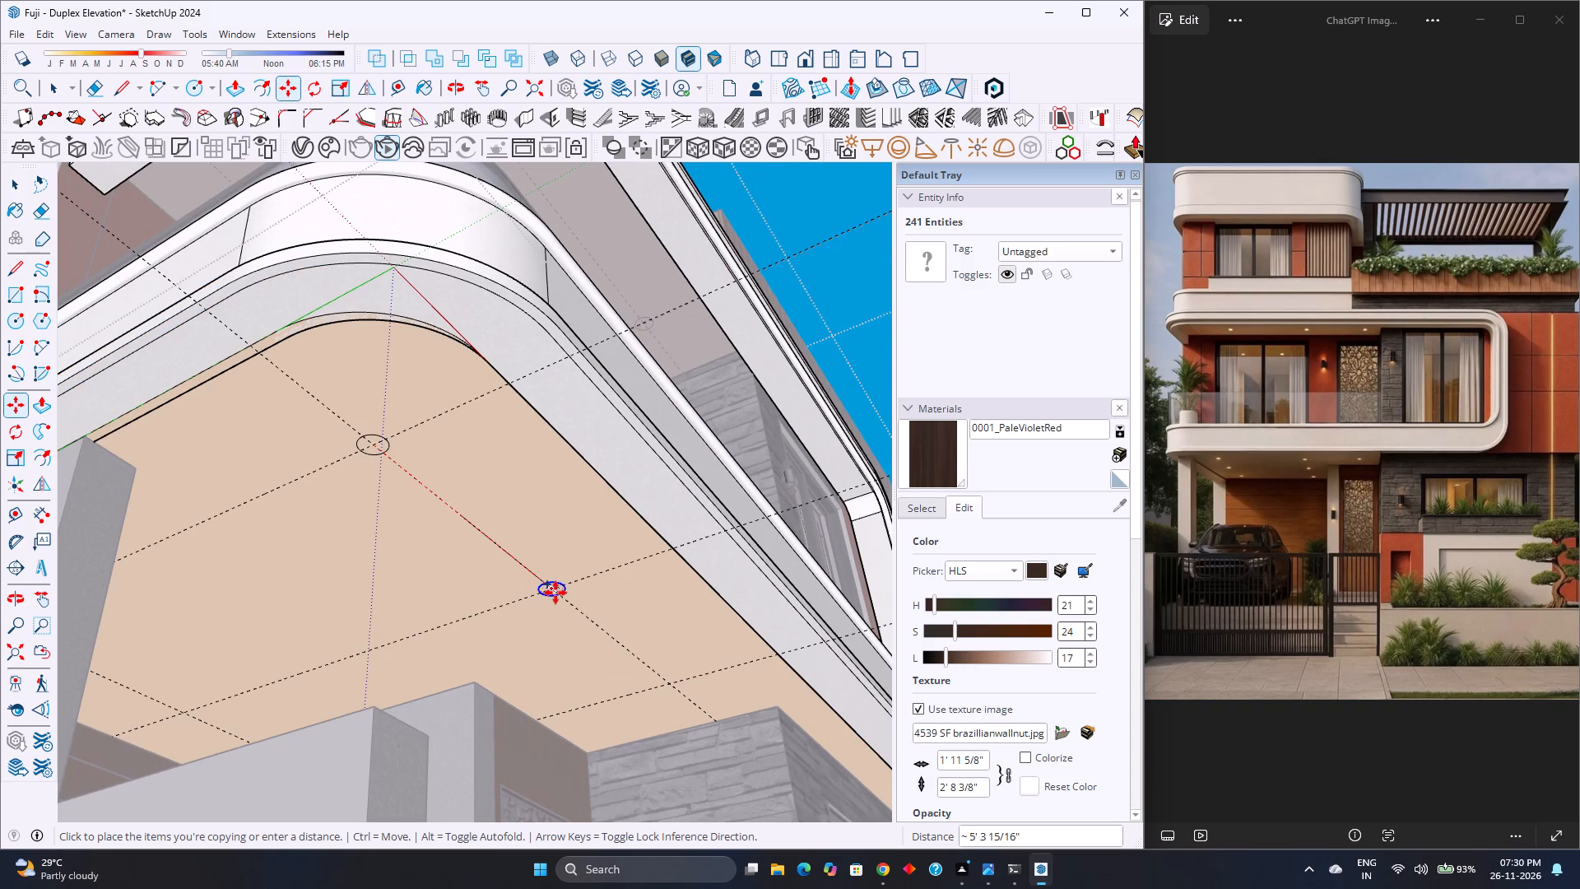
{"action": "left_click", "coordinate": [555, 593]}
{"action": "scroll", "coordinate": [547, 614], "scroll_direction": "up", "scroll_amount": 6}
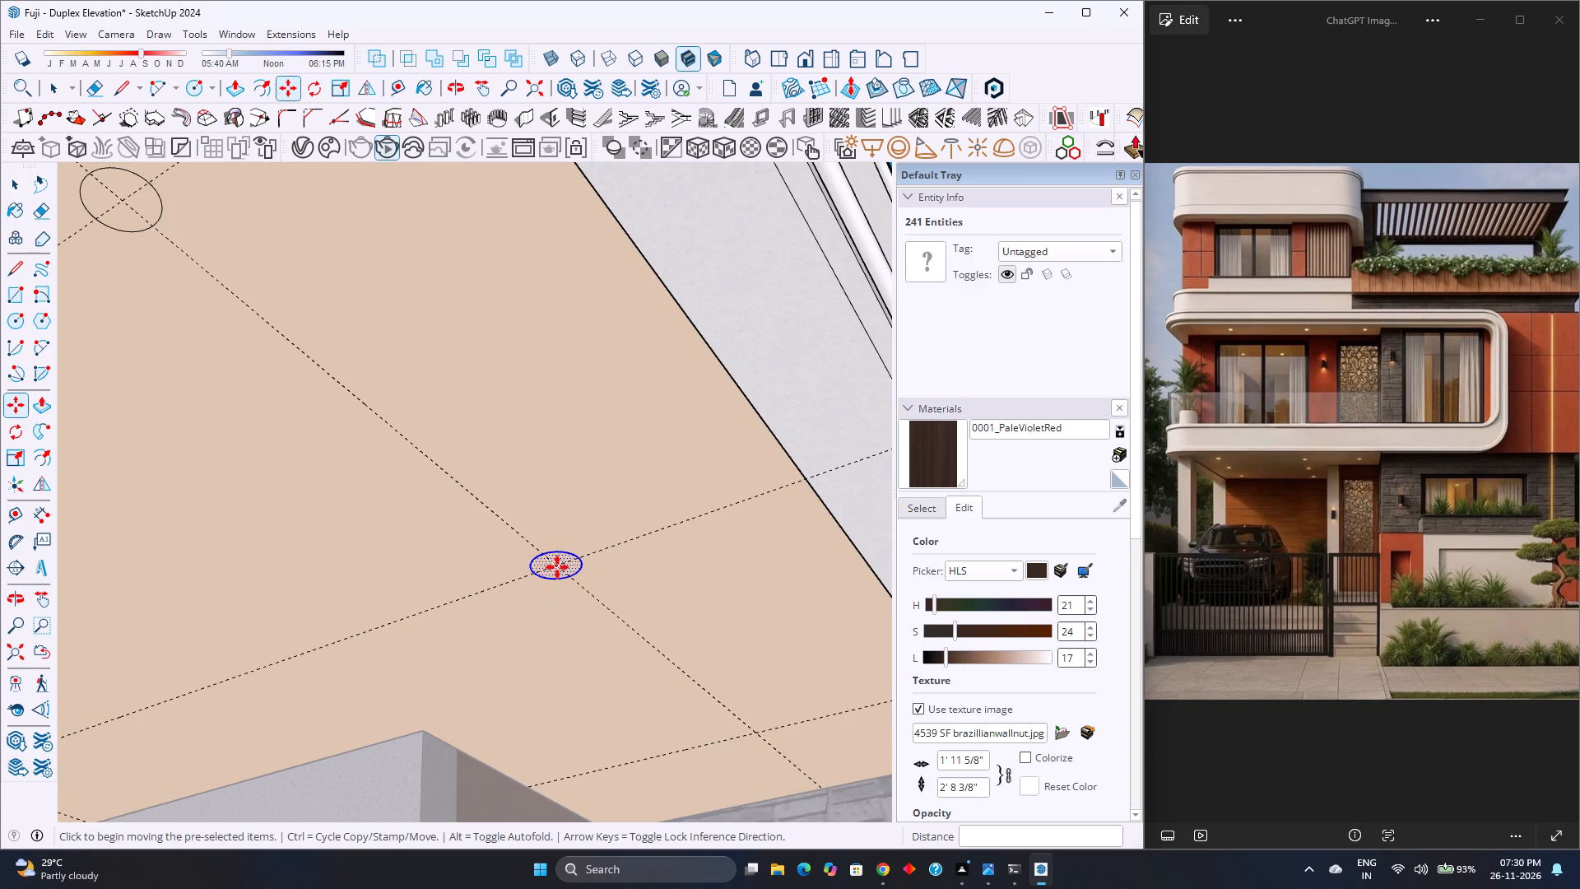
{"action": "left_click", "coordinate": [557, 566]}
{"action": "scroll", "coordinate": [562, 597], "scroll_direction": "down", "scroll_amount": 1}
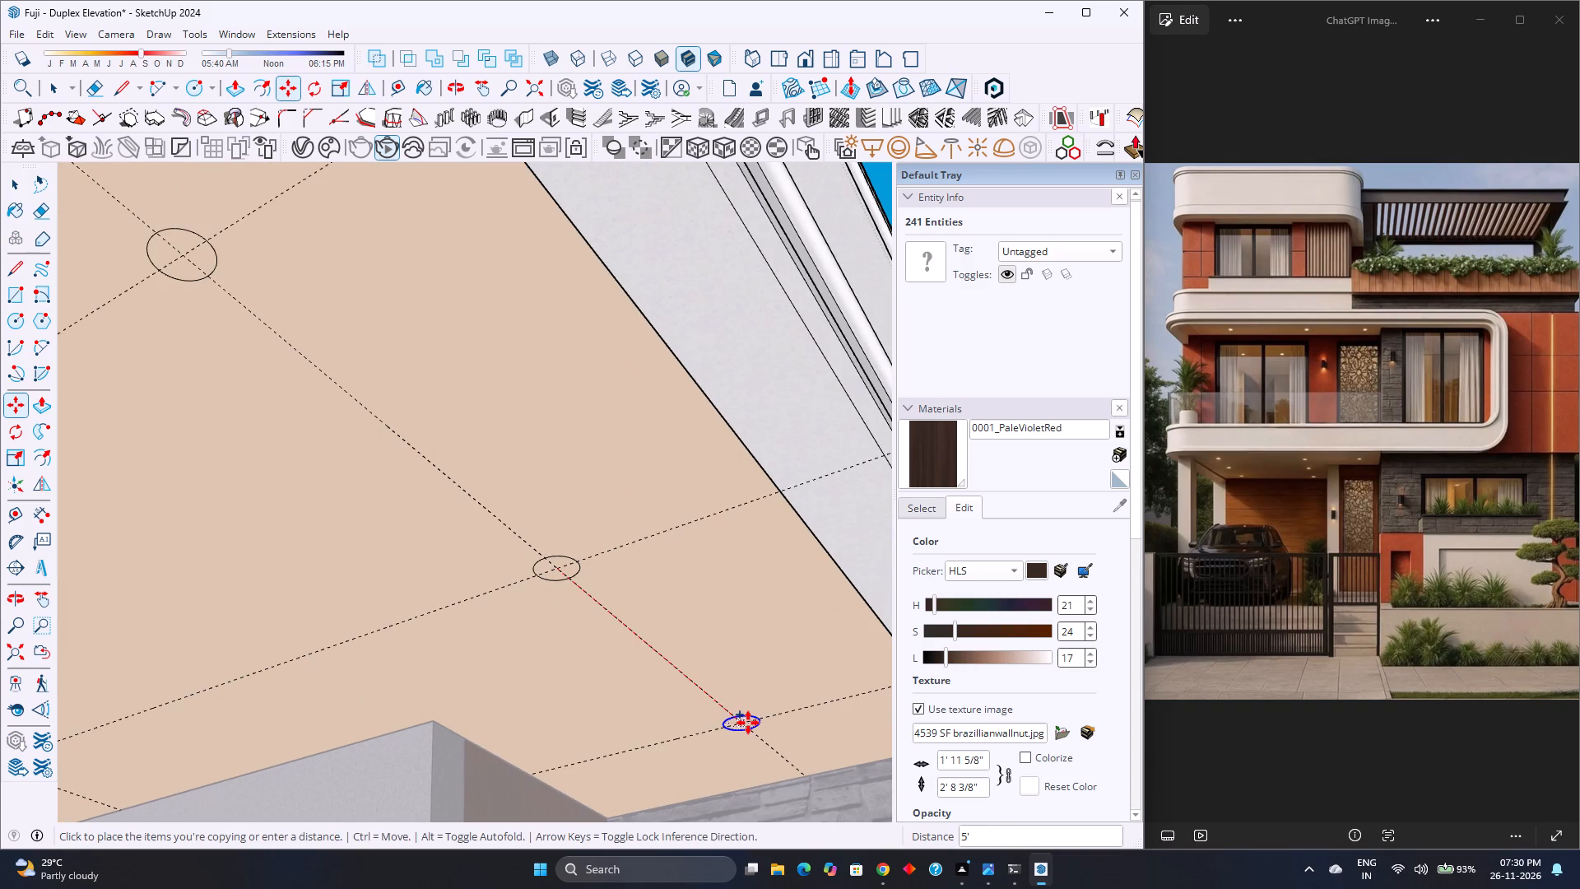
{"action": "left_click", "coordinate": [748, 723]}
Copy the light circle to the two guide crossings along the back guide of the carport ceiling, ending near the open side.
{"action": "left_click", "coordinate": [745, 724]}
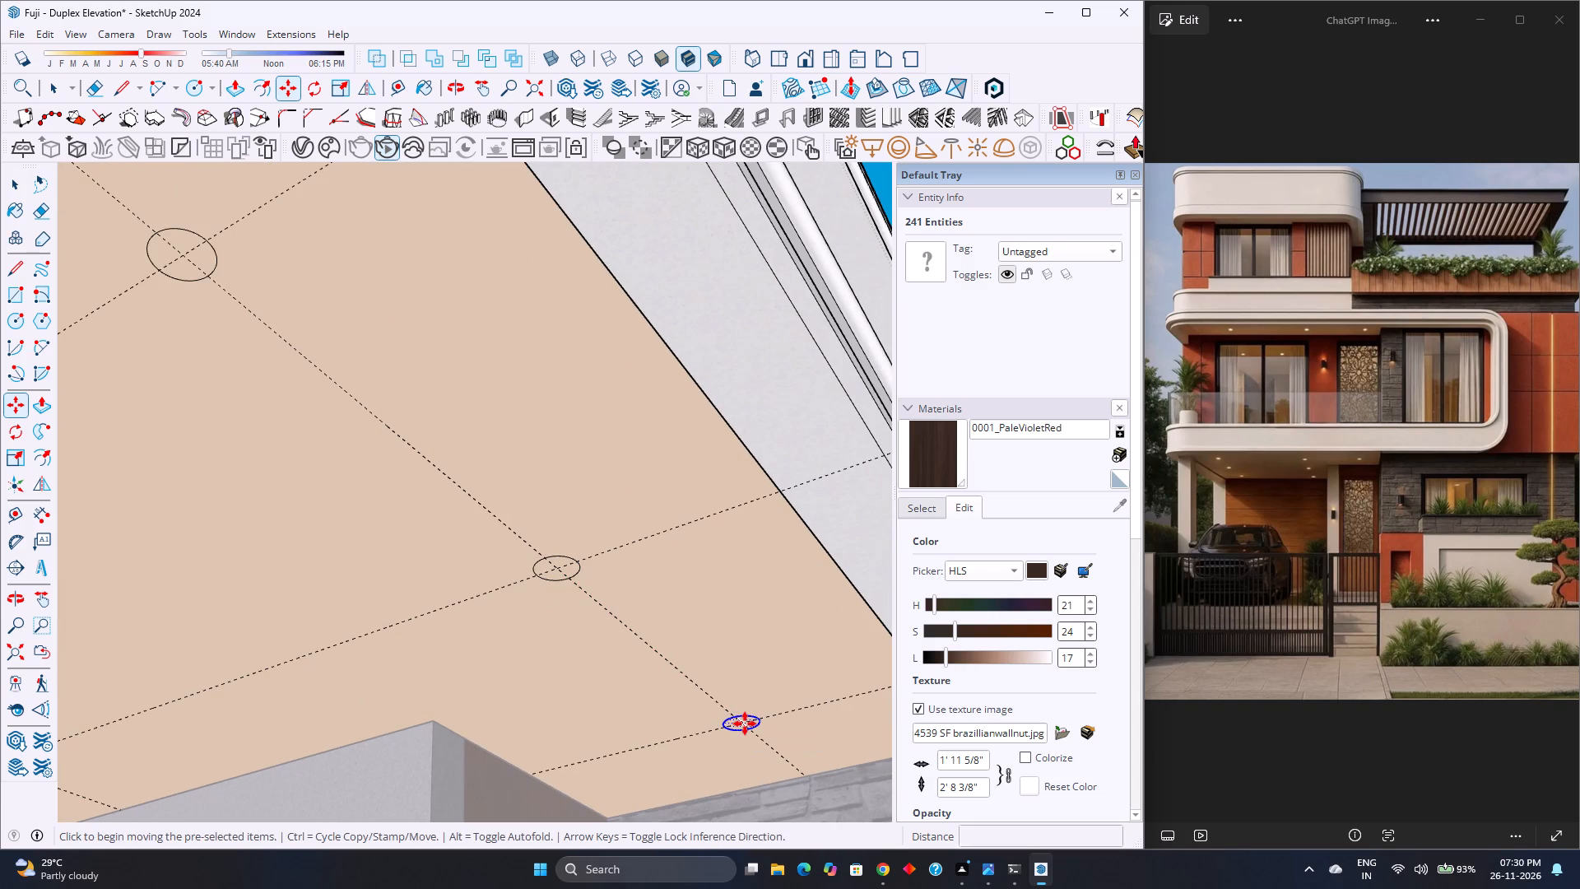
{"action": "scroll", "coordinate": [627, 657], "scroll_direction": "down", "scroll_amount": 7}
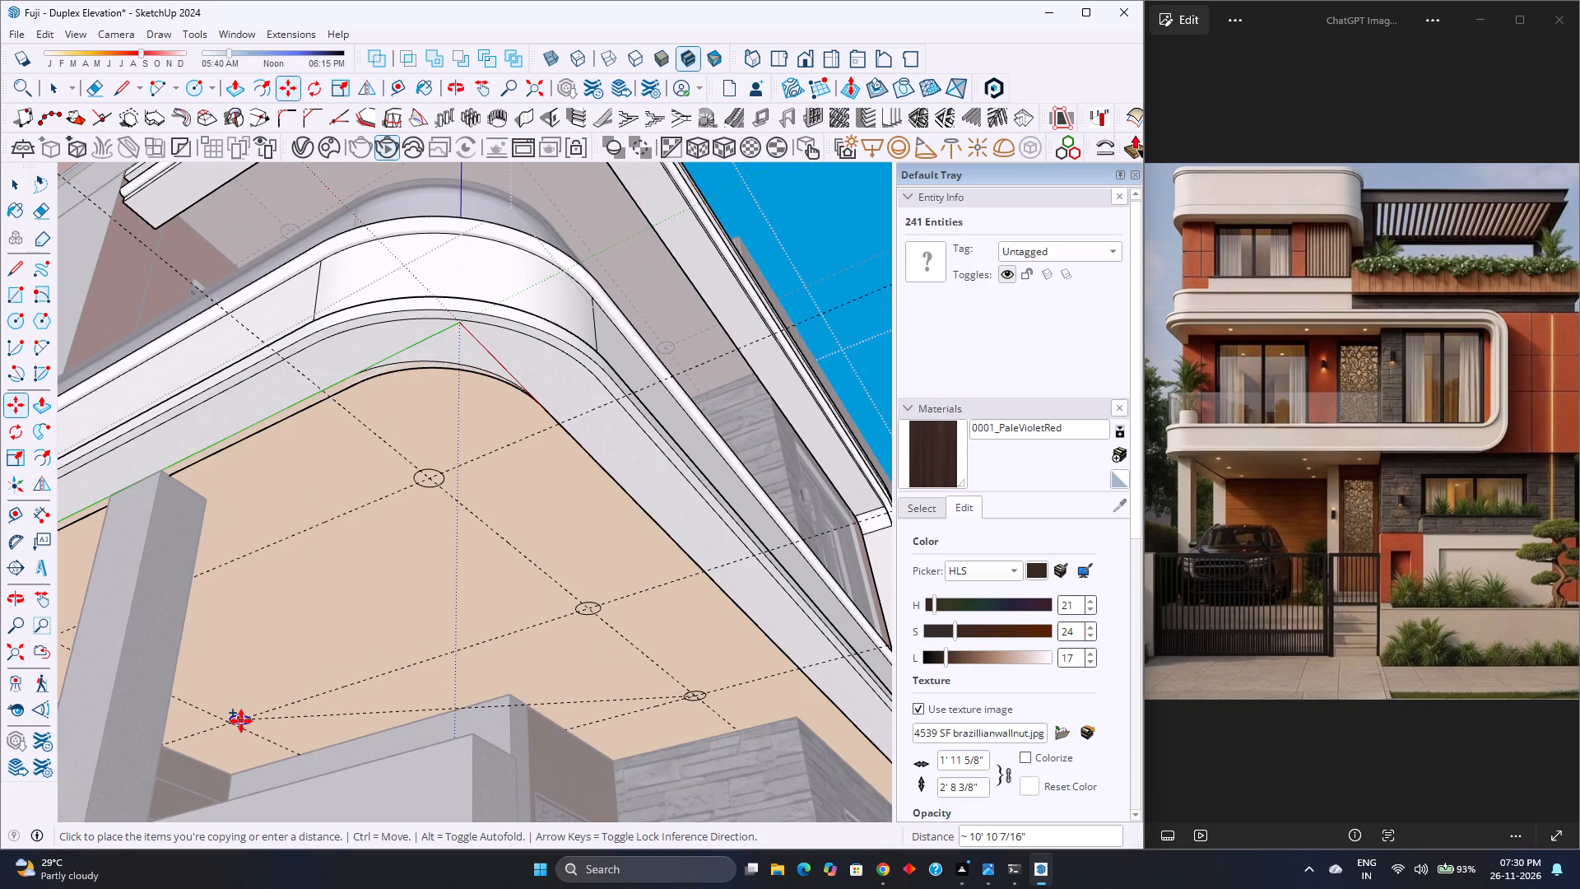
{"action": "left_click", "coordinate": [234, 725]}
{"action": "scroll", "coordinate": [235, 738], "scroll_direction": "up", "scroll_amount": 4}
{"action": "middle_click_drag", "start_coordinate": [238, 725], "coordinate": [118, 708]}
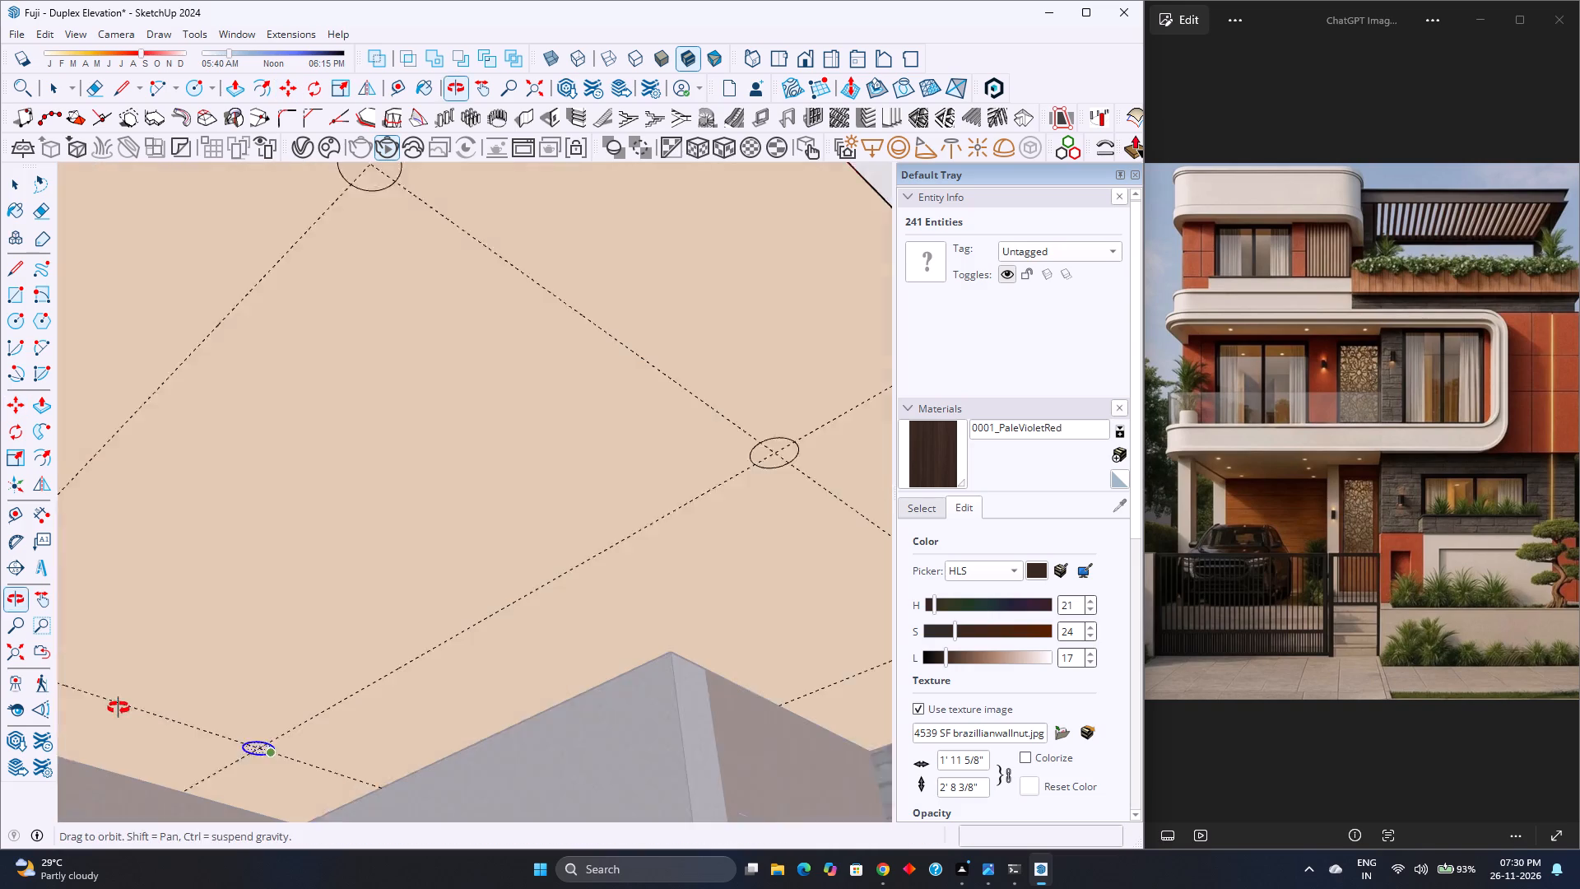
{"action": "middle_click_drag", "start_coordinate": [118, 708], "coordinate": [117, 708]}
{"action": "scroll", "coordinate": [248, 752], "scroll_direction": "up", "scroll_amount": 5}
{"action": "left_click", "coordinate": [274, 752]}
{"action": "scroll", "coordinate": [269, 746], "scroll_direction": "down", "scroll_amount": 2}
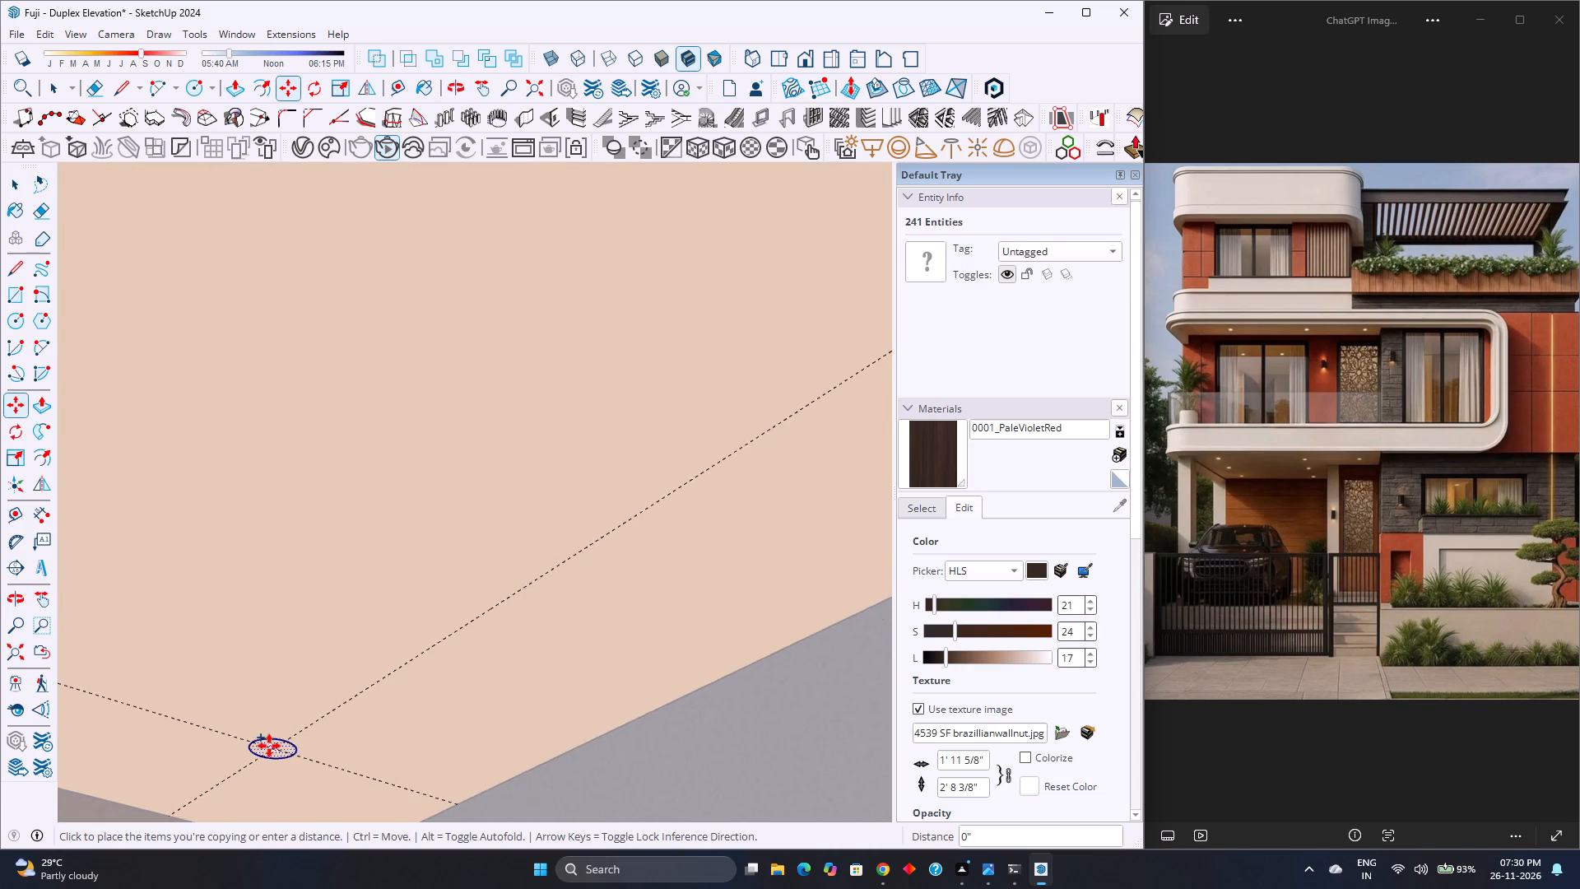
{"action": "scroll", "coordinate": [269, 746], "scroll_direction": "down", "scroll_amount": 13}
{"action": "scroll", "coordinate": [236, 731], "scroll_direction": "up", "scroll_amount": 2}
{"action": "middle_click_drag", "start_coordinate": [236, 731], "coordinate": [306, 744], "text": "shift"}
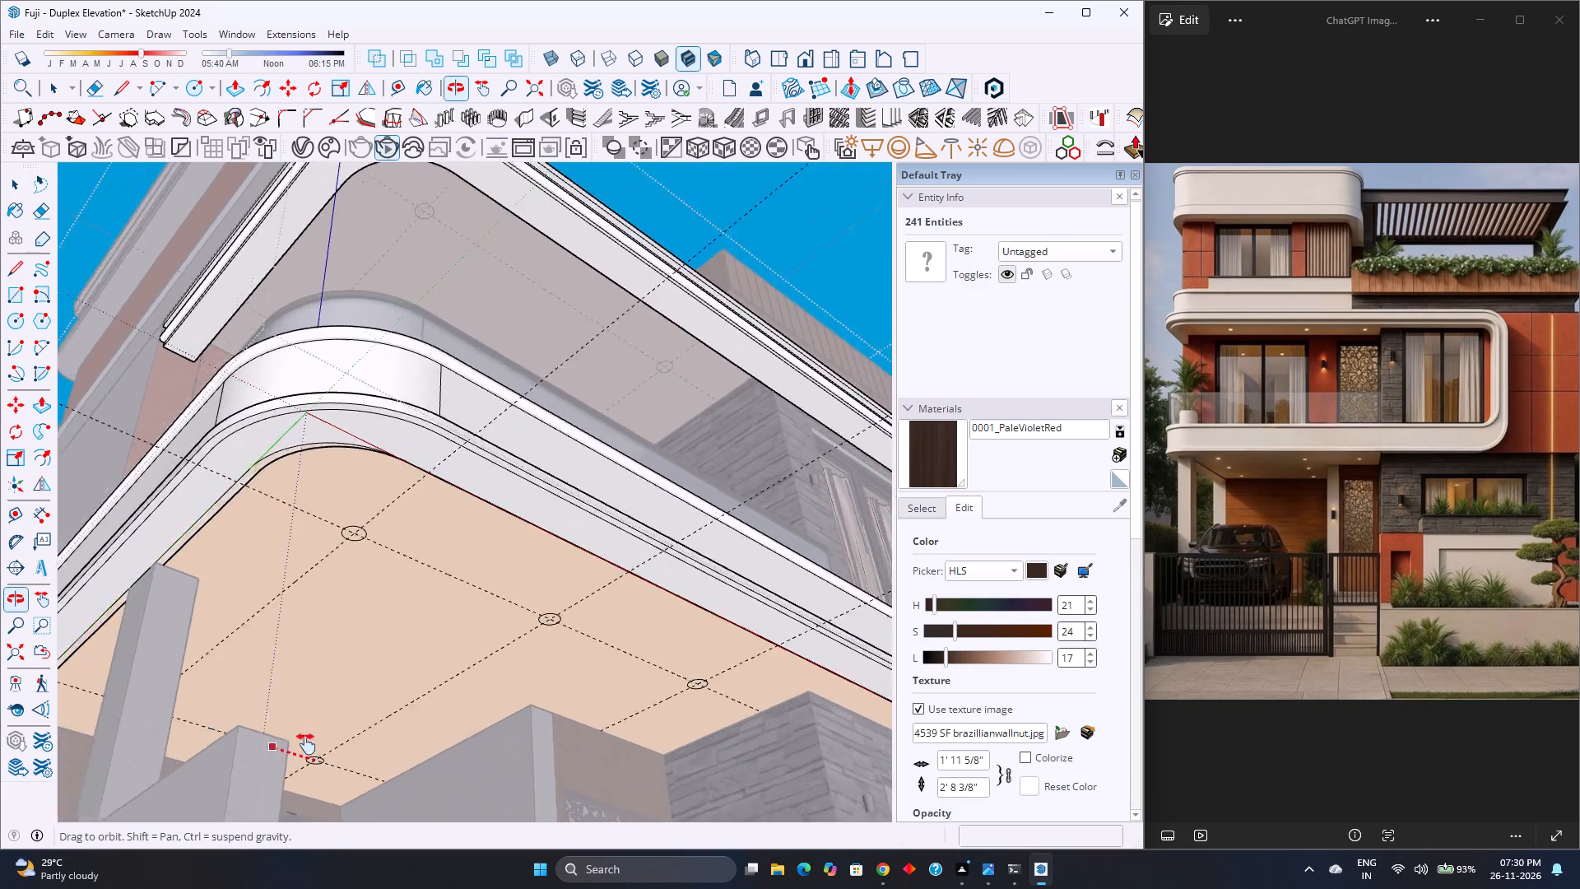
{"action": "middle_click_drag", "start_coordinate": [306, 744], "coordinate": [555, 764], "text": "shift"}
{"action": "scroll", "coordinate": [425, 750], "scroll_direction": "up", "scroll_amount": 6}
{"action": "left_click", "coordinate": [444, 720]}
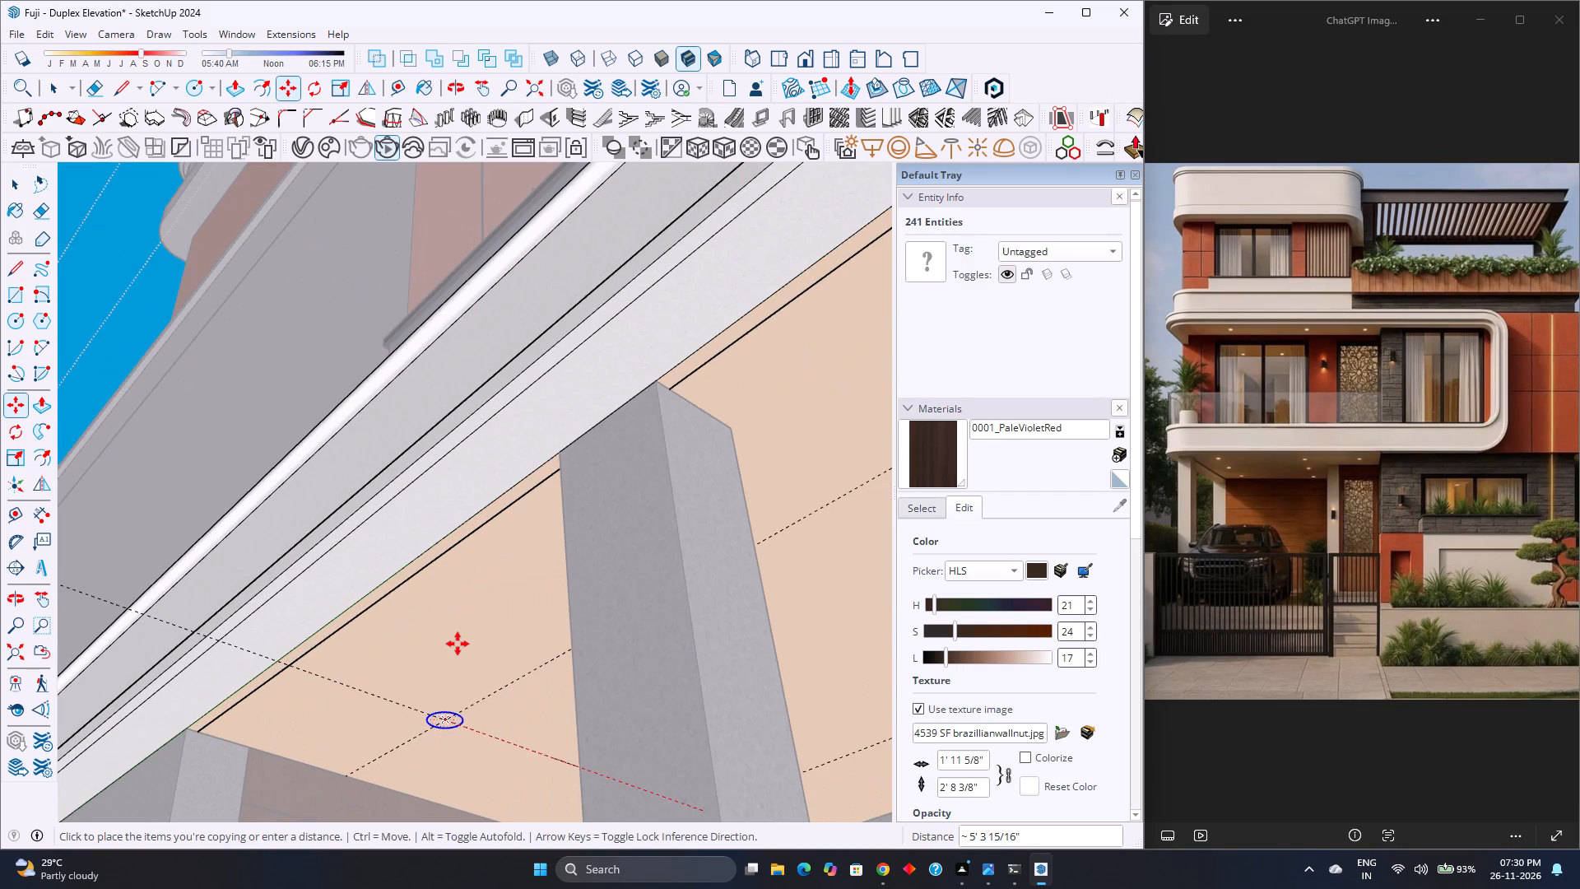
Recess the back light circle nearest the open side 3" into the carport ceiling with Push/Pull.
{"action": "scroll", "coordinate": [458, 639], "scroll_direction": "down", "scroll_amount": 3}
{"action": "key", "text": "space"}
{"action": "scroll", "coordinate": [457, 638], "scroll_direction": "down", "scroll_amount": 4}
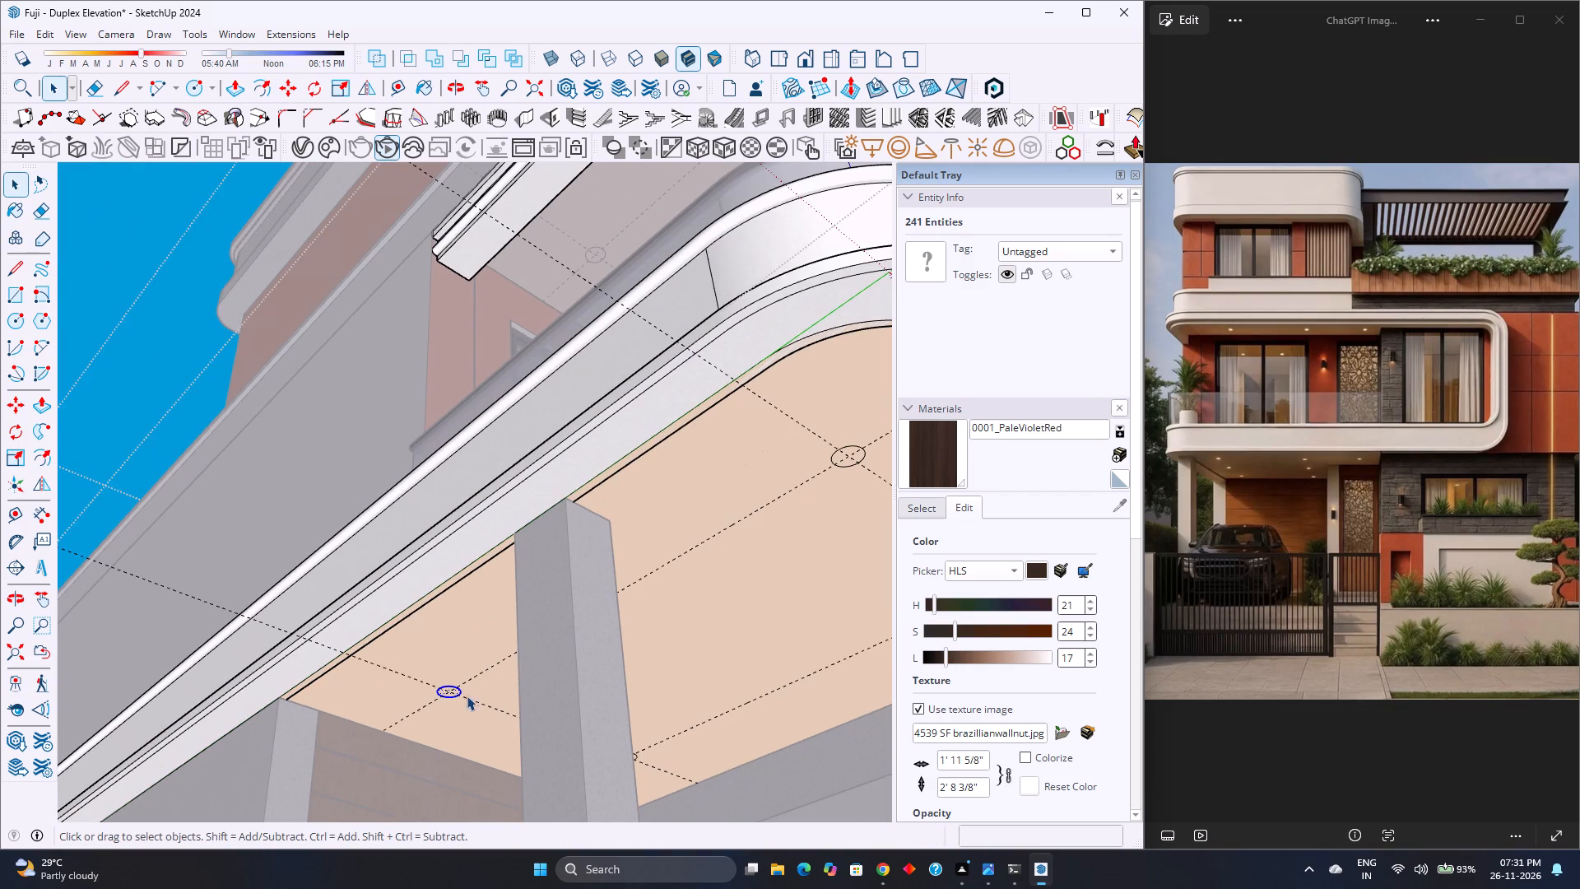
{"action": "scroll", "coordinate": [352, 695], "scroll_direction": "down", "scroll_amount": 2}
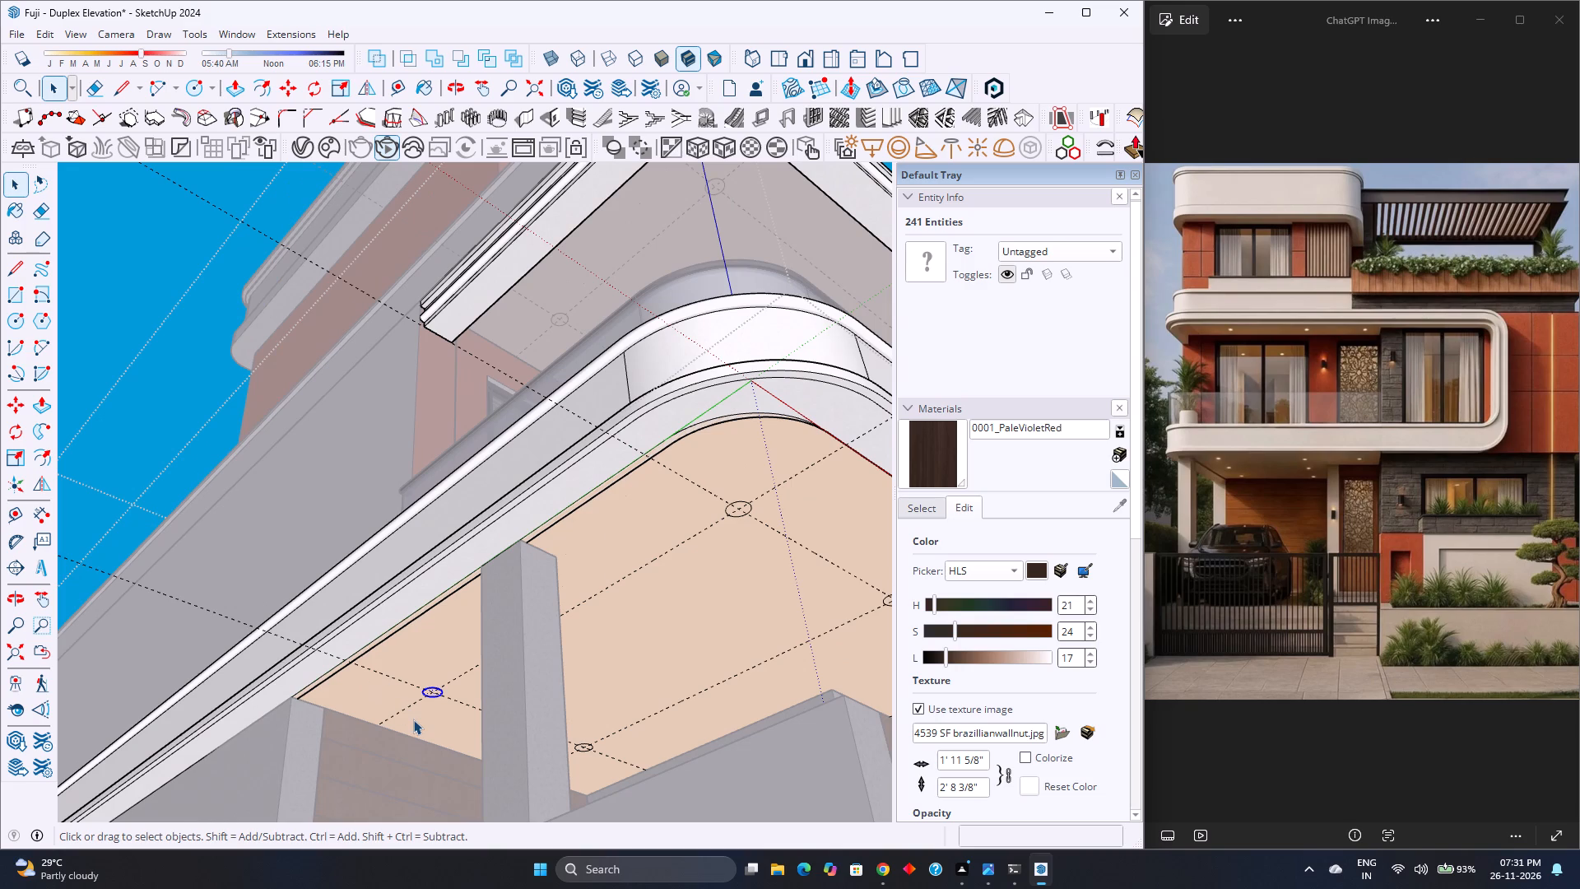
{"action": "scroll", "coordinate": [413, 719], "scroll_direction": "up", "scroll_amount": 3}
{"action": "key", "text": "p"}
{"action": "scroll", "coordinate": [428, 675], "scroll_direction": "up", "scroll_amount": 10}
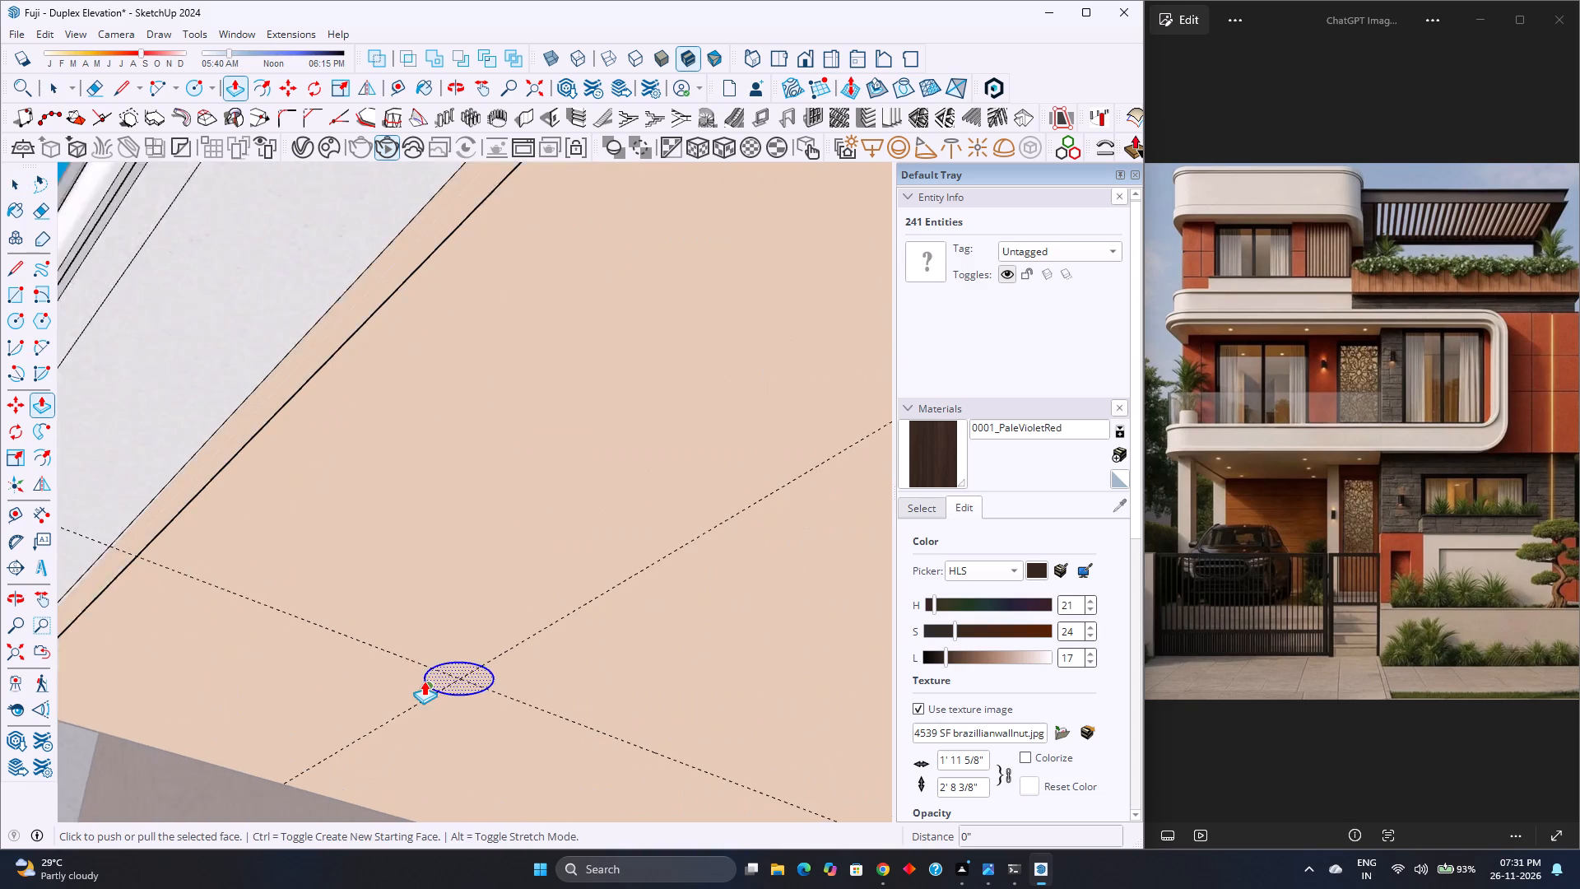
{"action": "left_click", "coordinate": [433, 681]}
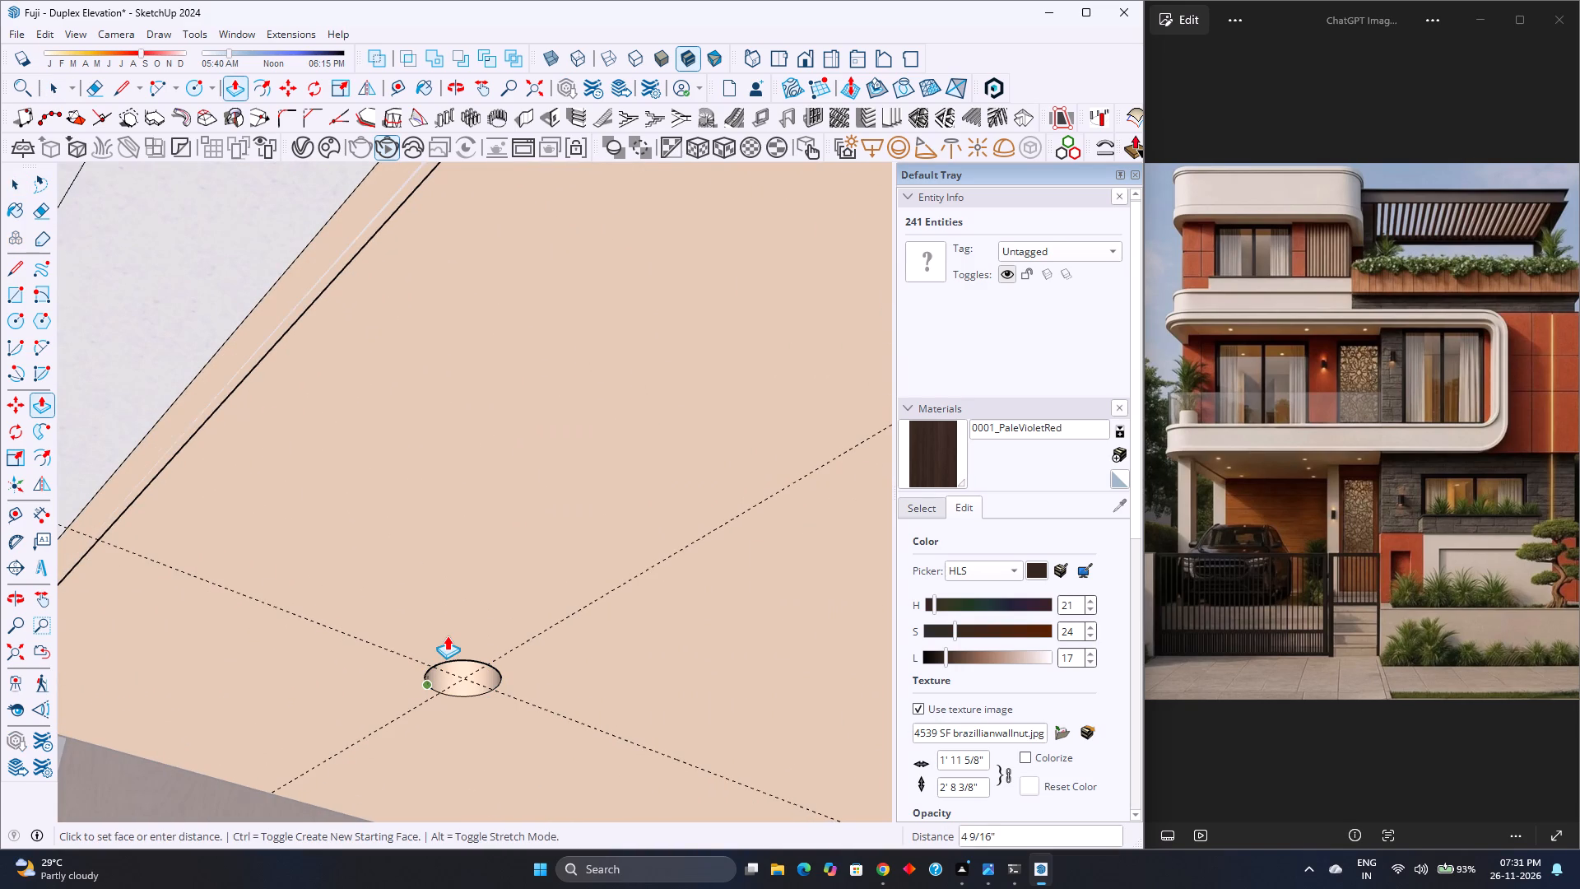
{"action": "key", "text": "3"}
{"action": "key", "text": "Return"}
Recess the front-corner and middle front-row light circles by the same 3" into the carport ceiling.
{"action": "scroll", "coordinate": [457, 686], "scroll_direction": "down", "scroll_amount": 12}
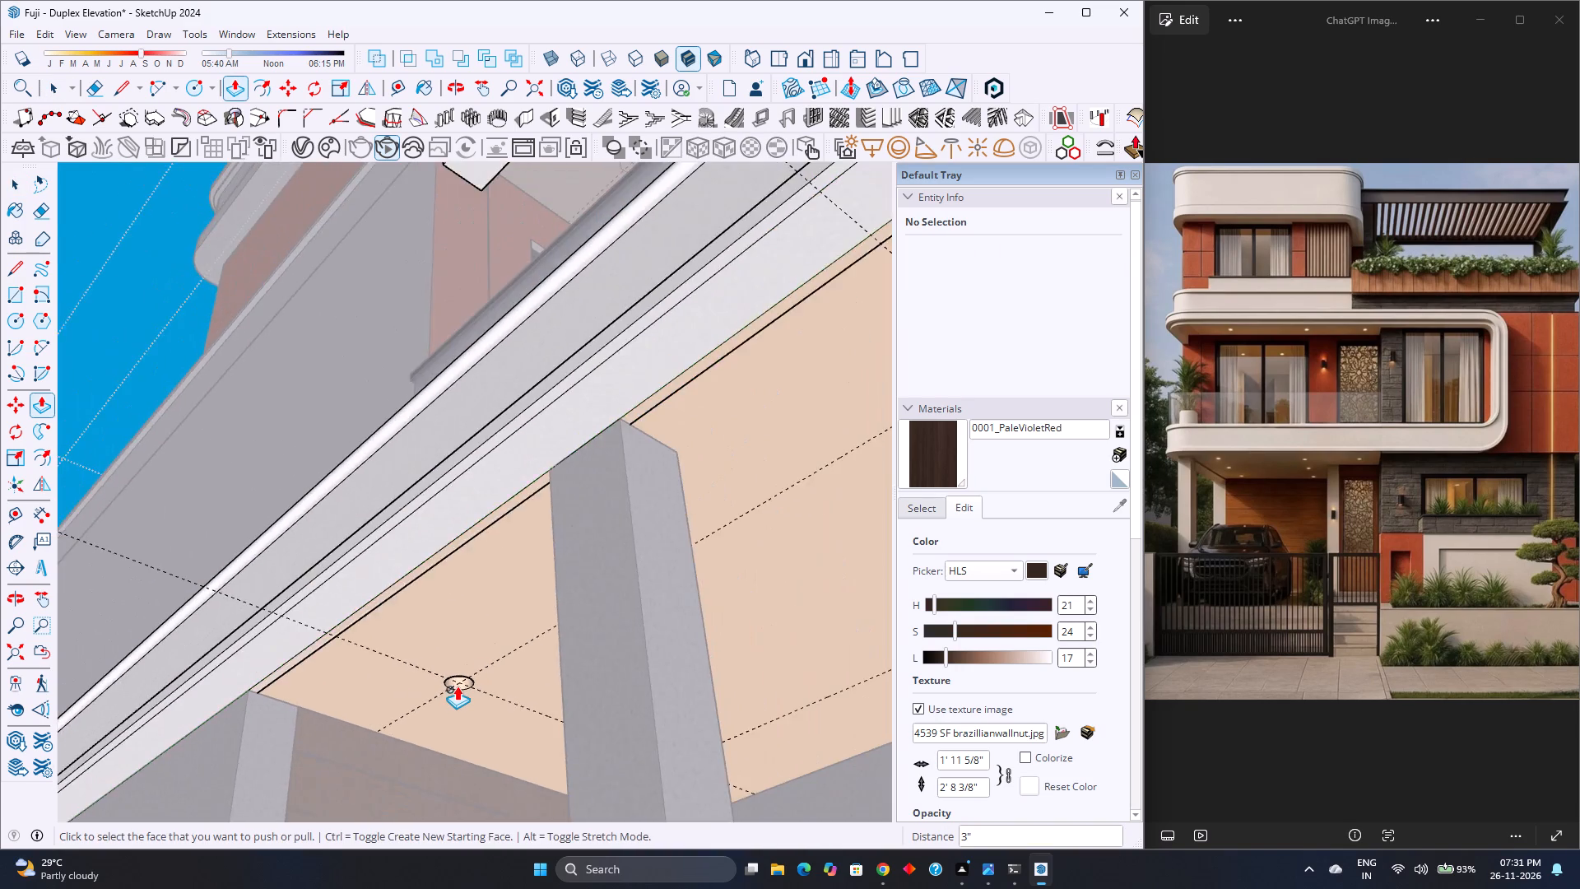
{"action": "scroll", "coordinate": [457, 686], "scroll_direction": "down", "scroll_amount": 6}
{"action": "scroll", "coordinate": [735, 668], "scroll_direction": "down", "scroll_amount": 3}
{"action": "scroll", "coordinate": [737, 543], "scroll_direction": "up", "scroll_amount": 3}
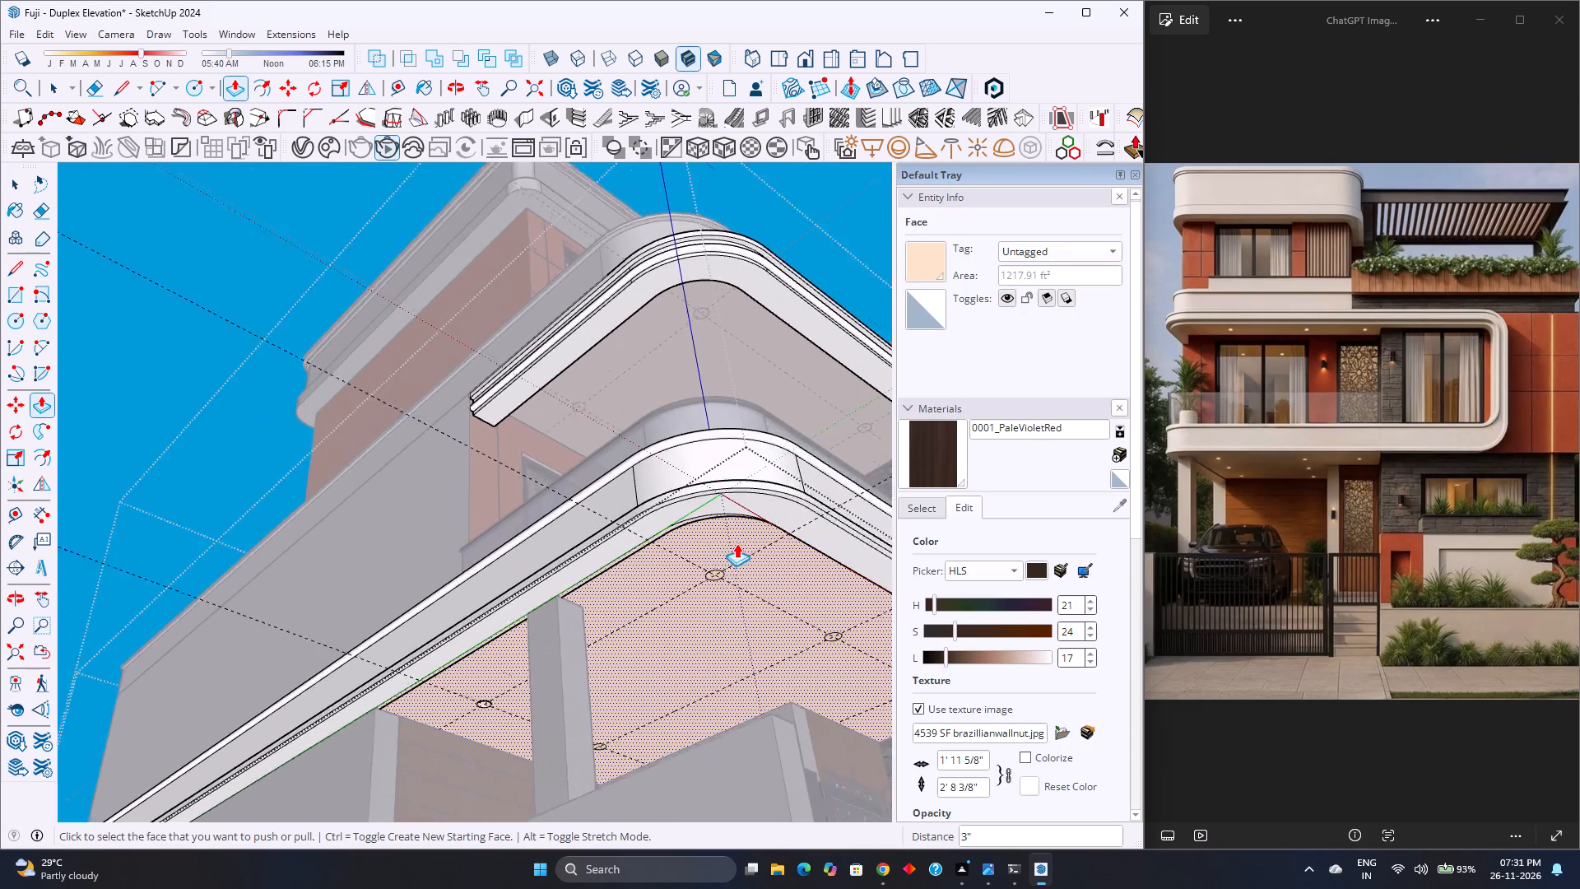
{"action": "scroll", "coordinate": [737, 543], "scroll_direction": "up", "scroll_amount": 8}
{"action": "double_click", "coordinate": [711, 575]}
{"action": "scroll", "coordinate": [703, 579], "scroll_direction": "down", "scroll_amount": 3}
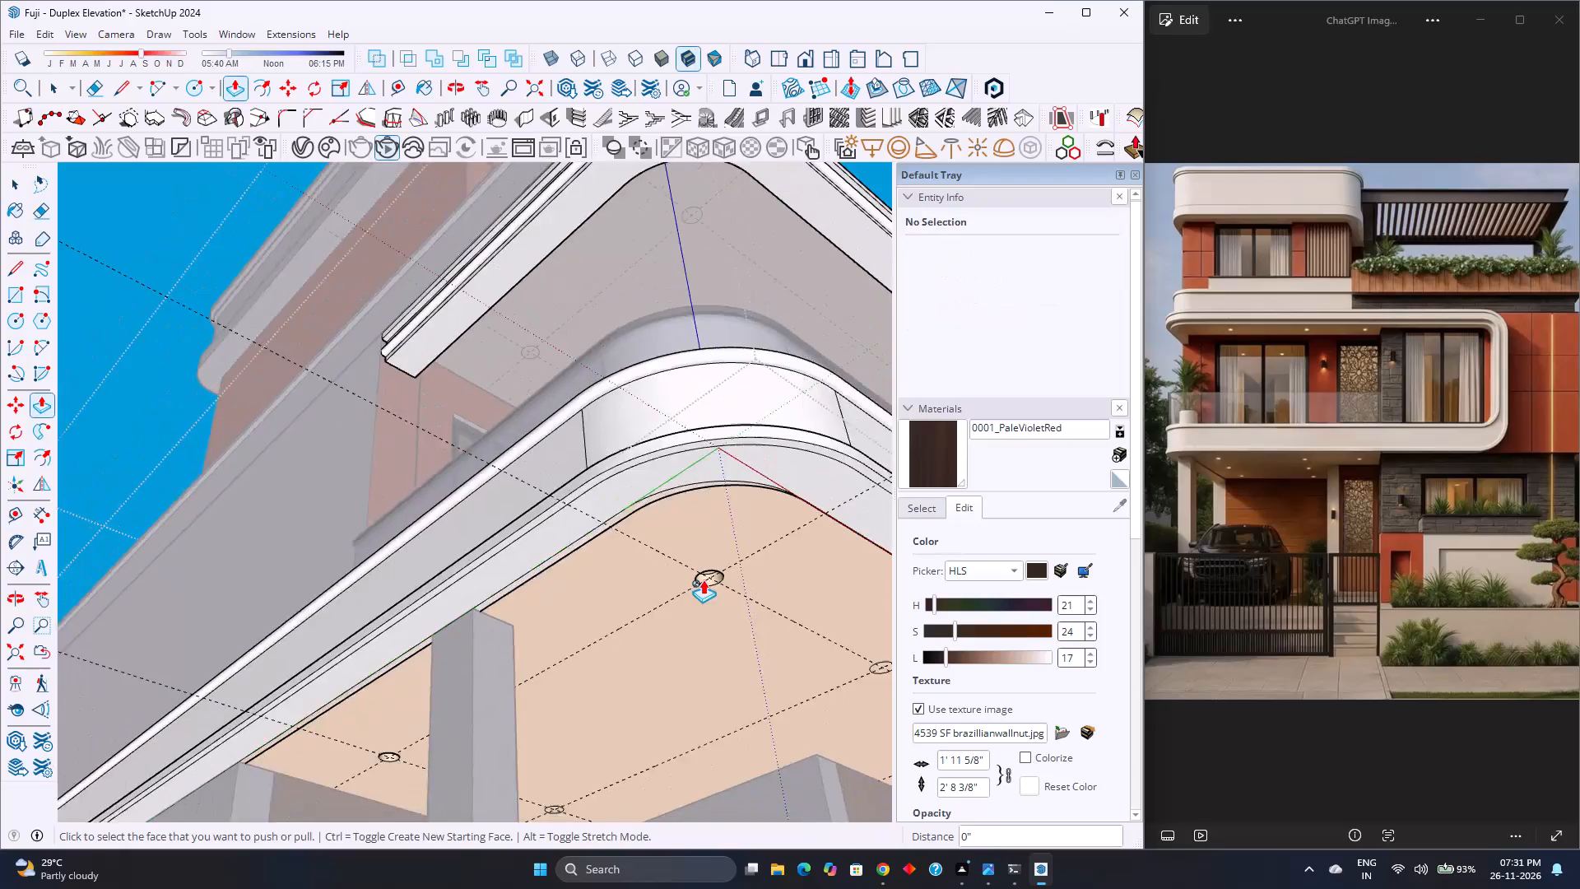
{"action": "scroll", "coordinate": [703, 579], "scroll_direction": "down", "scroll_amount": 4}
{"action": "middle_click_drag", "start_coordinate": [708, 605], "coordinate": [574, 583], "text": "shift"}
{"action": "scroll", "coordinate": [708, 634], "scroll_direction": "up", "scroll_amount": 11}
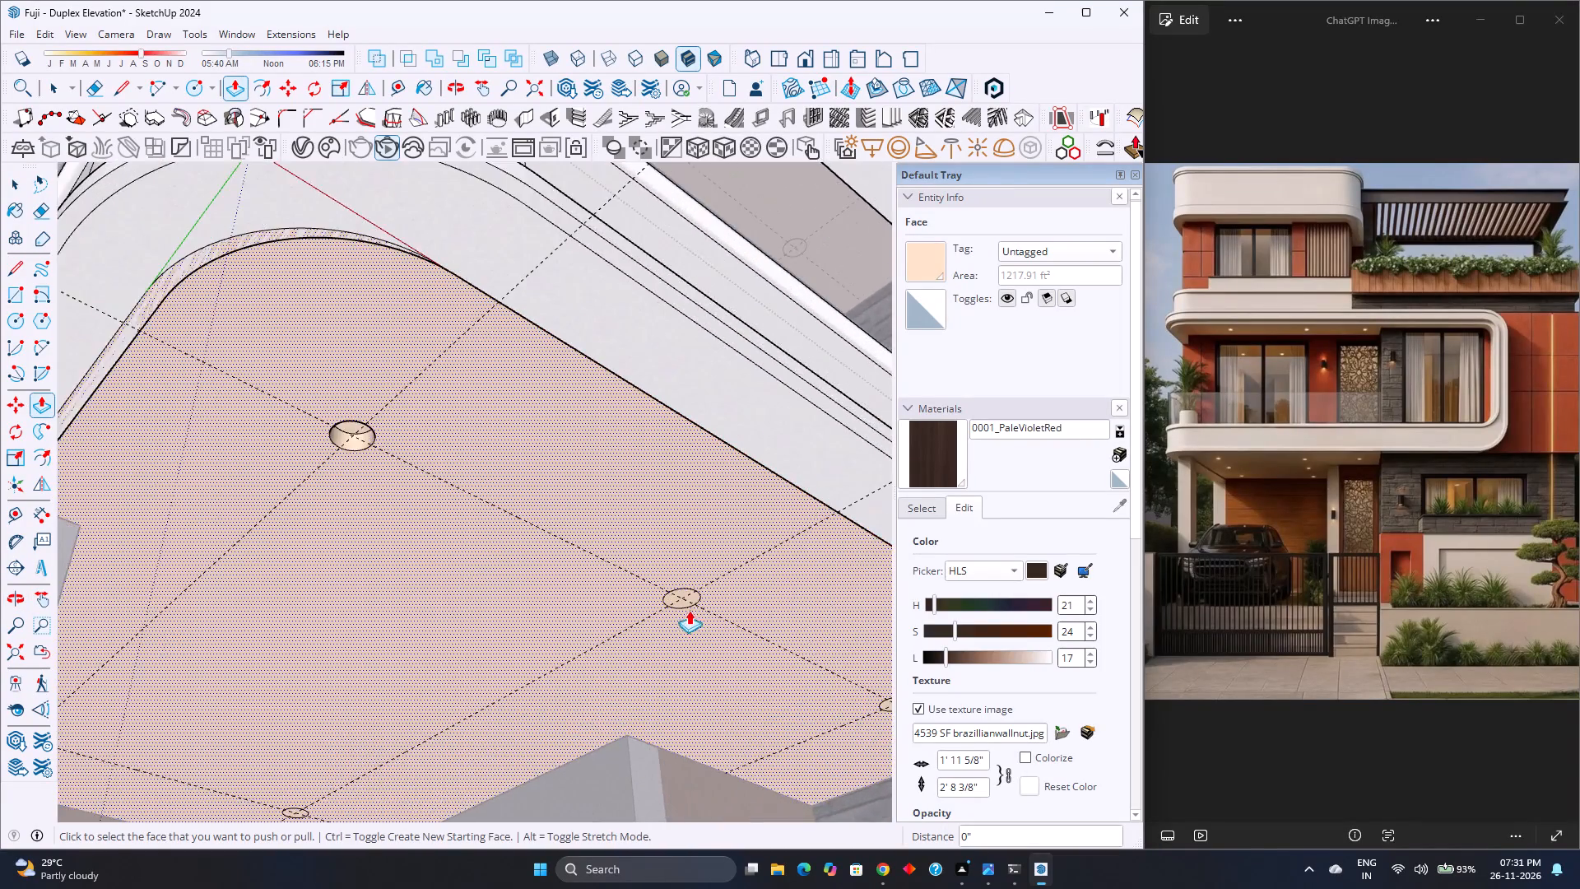
{"action": "double_click", "coordinate": [682, 596]}
Recess the front-row circle nearest the stone wall and the remaining back-row circle by the same 3".
{"action": "scroll", "coordinate": [667, 596], "scroll_direction": "down", "scroll_amount": 7}
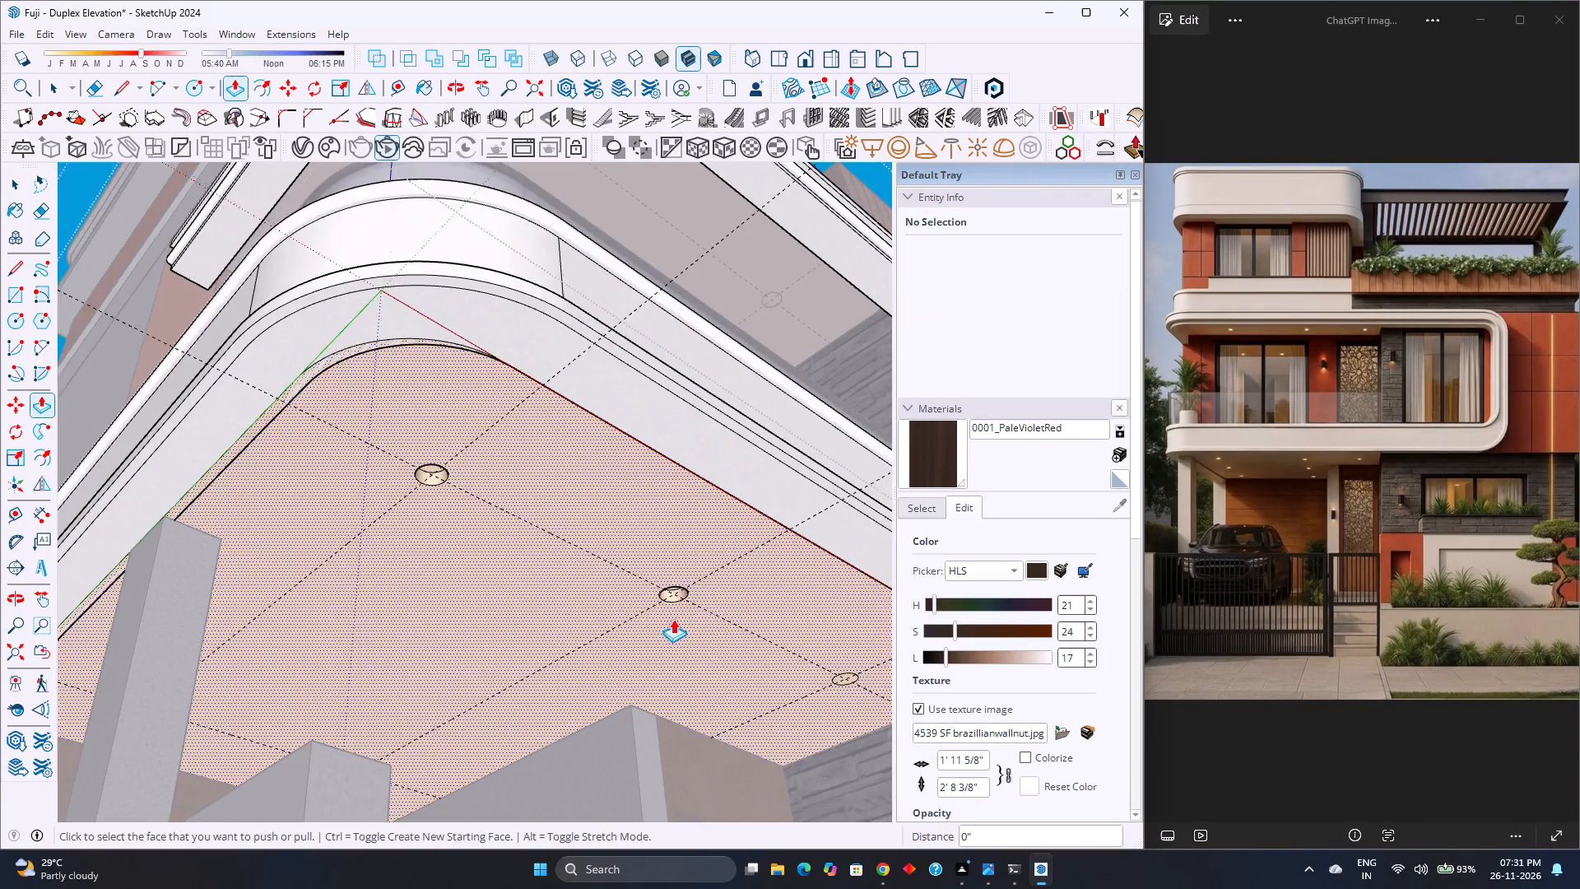
{"action": "middle_click_drag", "start_coordinate": [659, 618], "coordinate": [455, 593], "text": "shift"}
{"action": "middle_click", "coordinate": [455, 593], "text": "shift"}
{"action": "scroll", "coordinate": [651, 659], "scroll_direction": "up", "scroll_amount": 7}
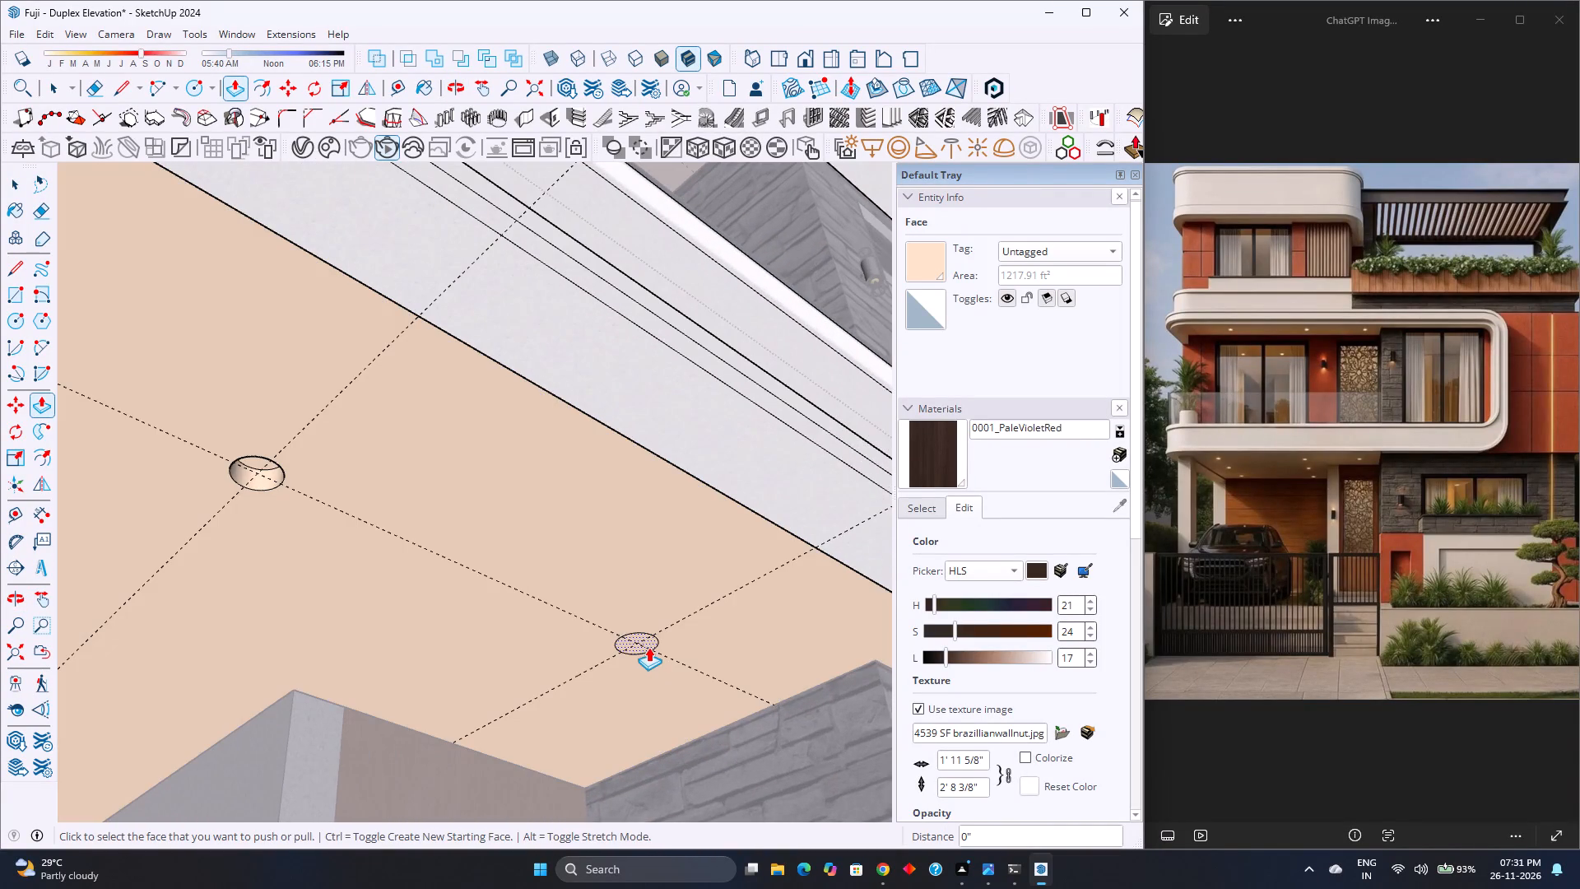
{"action": "double_click", "coordinate": [648, 646]}
{"action": "scroll", "coordinate": [648, 646], "scroll_direction": "down", "scroll_amount": 4}
{"action": "middle_click_drag", "start_coordinate": [513, 662], "coordinate": [695, 603], "text": "shift"}
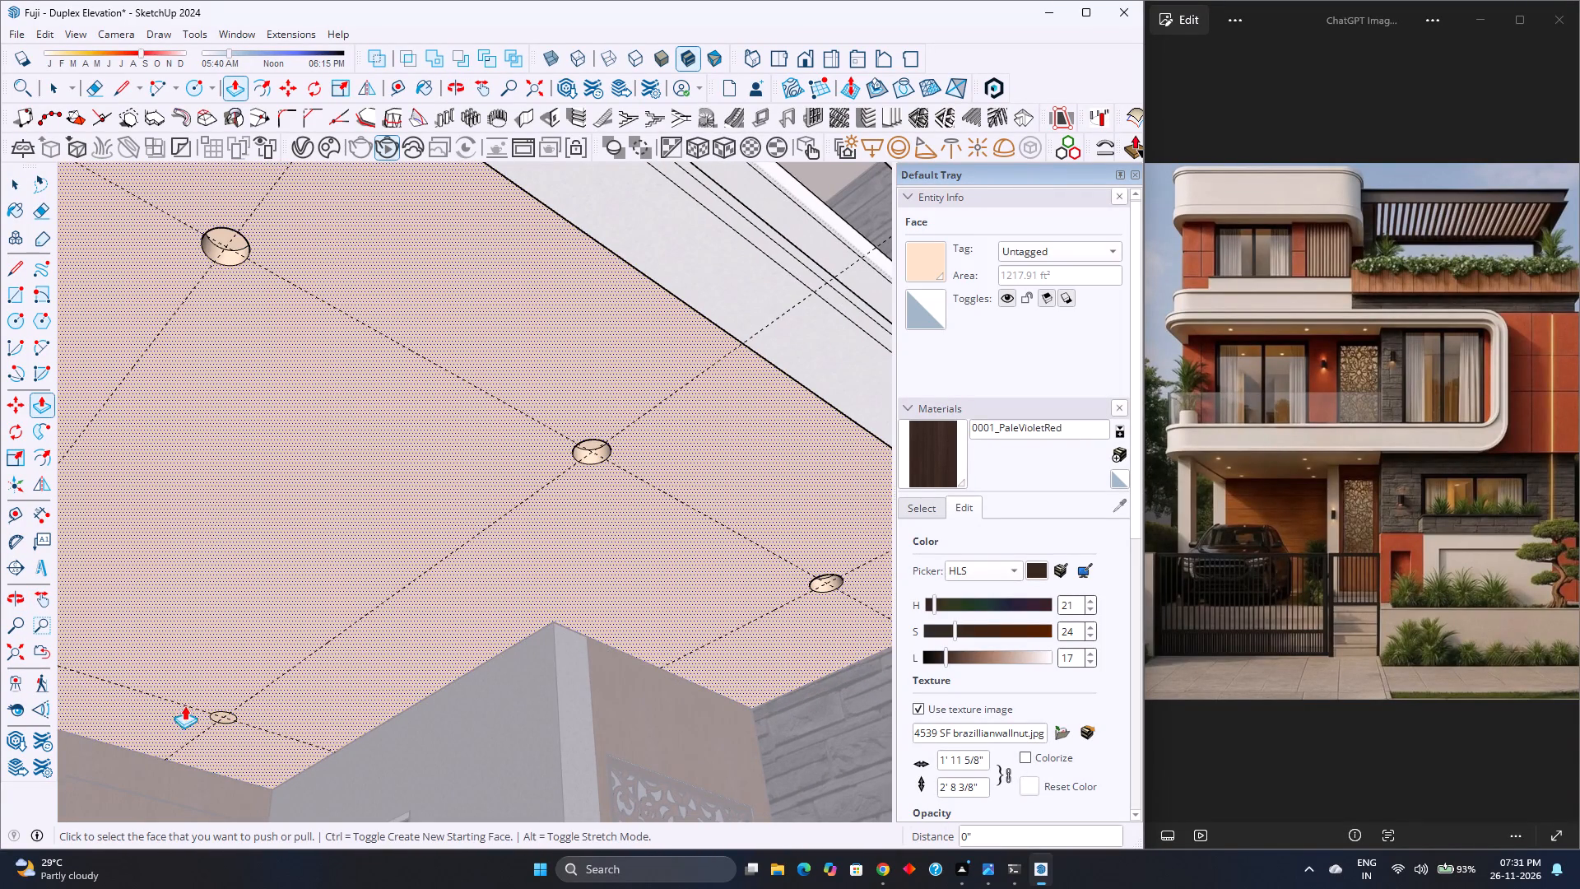
{"action": "double_click", "coordinate": [226, 716]}
{"action": "scroll", "coordinate": [286, 687], "scroll_direction": "down", "scroll_amount": 2}
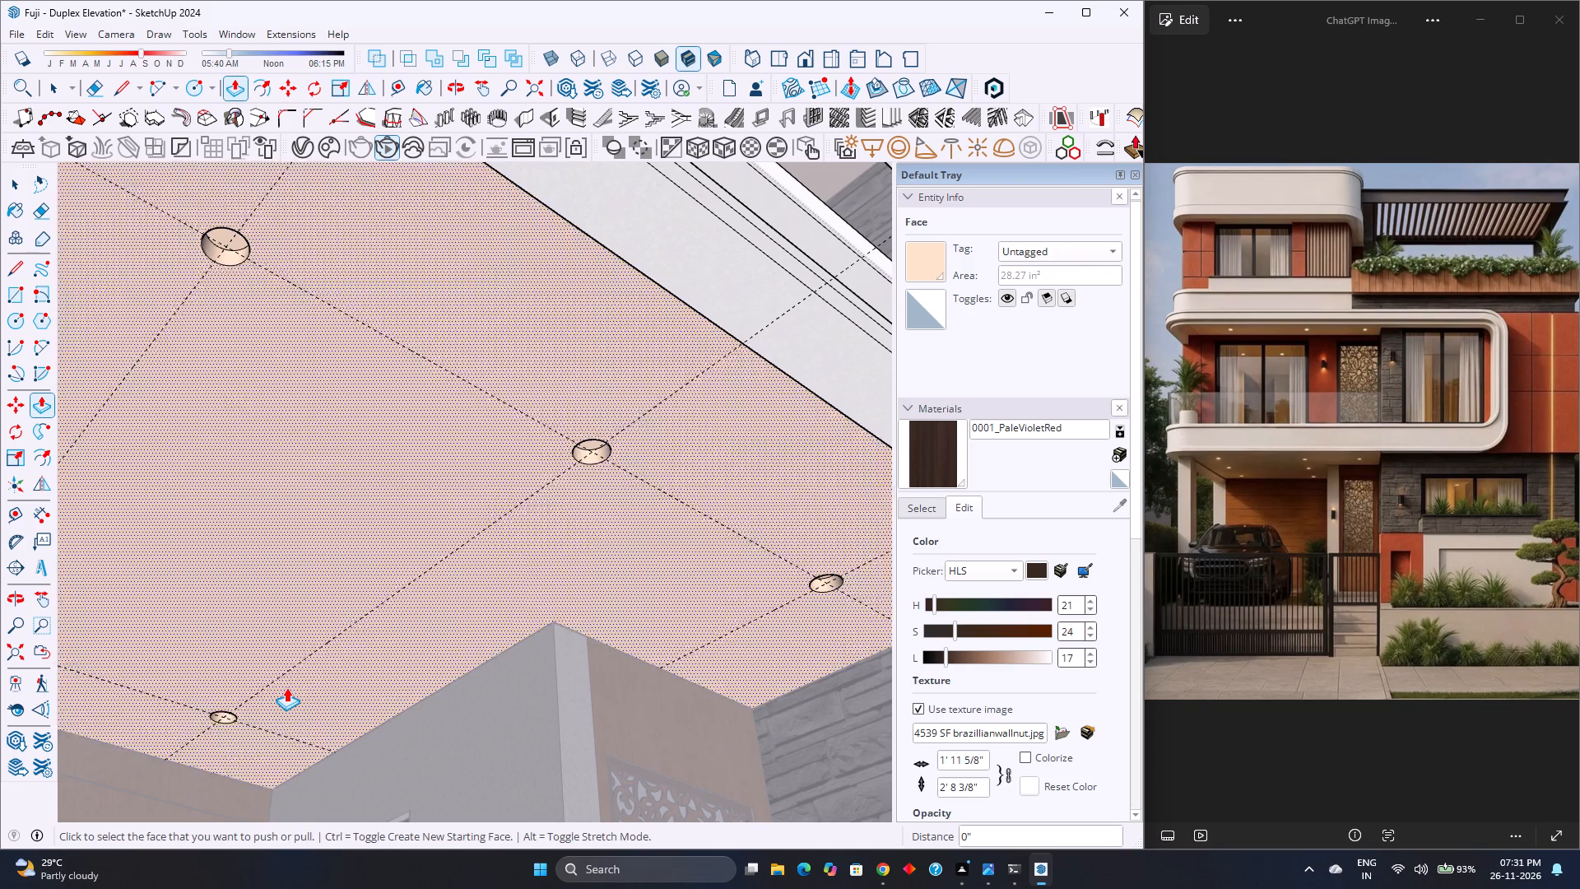
{"action": "scroll", "coordinate": [286, 687], "scroll_direction": "down", "scroll_amount": 11}
{"action": "key", "text": "space"}
Draw a horizontal circle with a 2" radius on the guide crossing at the centre of the middle front-row recess.
{"action": "scroll", "coordinate": [380, 624], "scroll_direction": "up", "scroll_amount": 8}
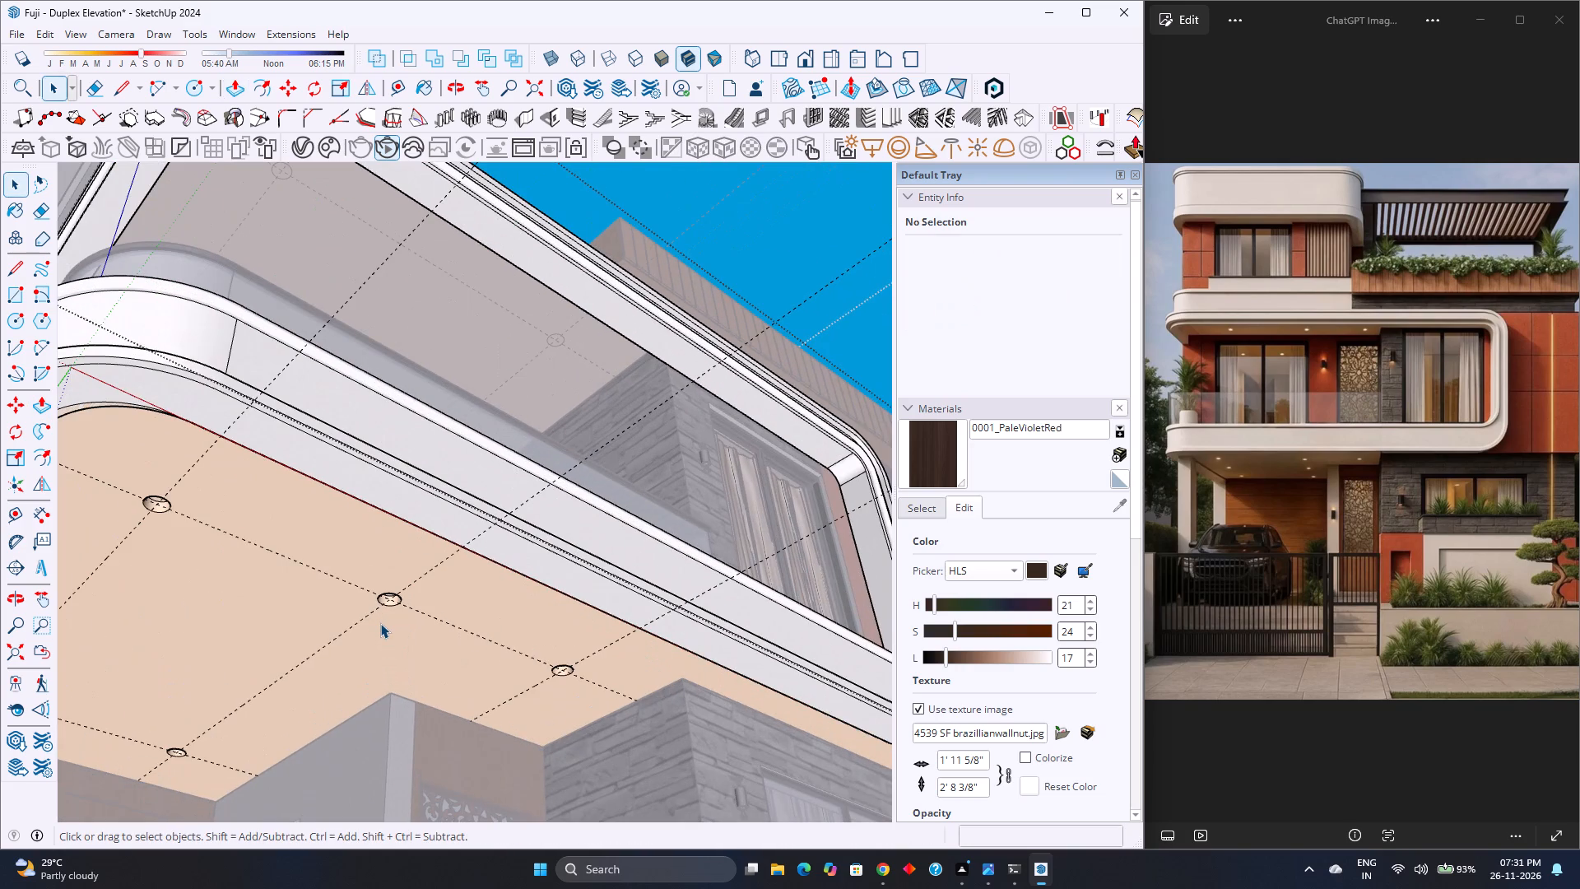
{"action": "scroll", "coordinate": [372, 613], "scroll_direction": "up", "scroll_amount": 4}
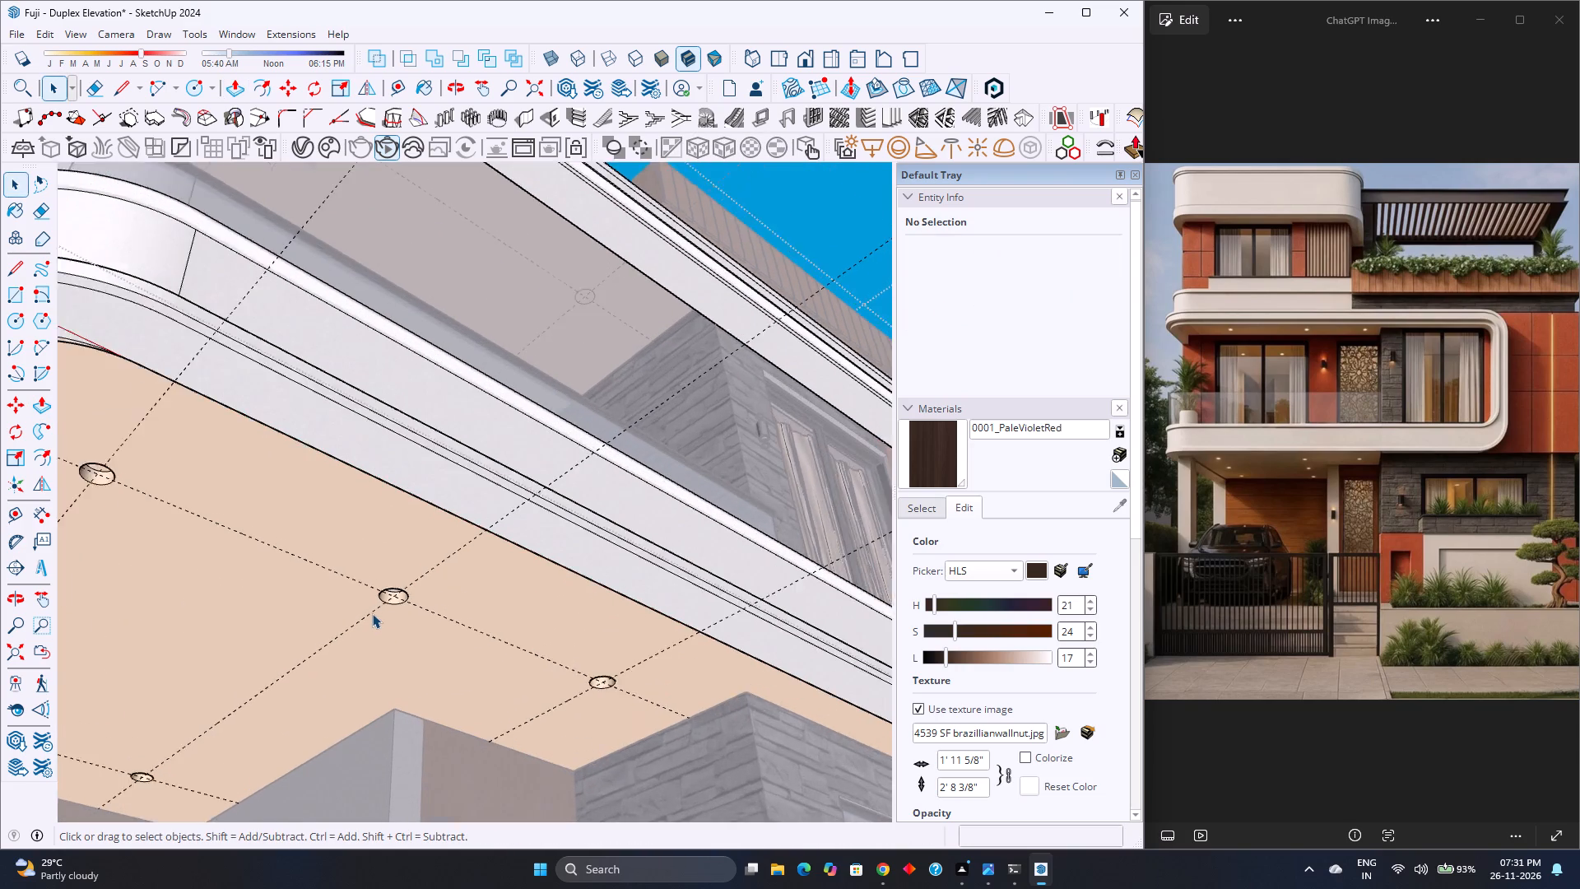
{"action": "scroll", "coordinate": [372, 609], "scroll_direction": "up", "scroll_amount": 10}
{"action": "key", "text": "c"}
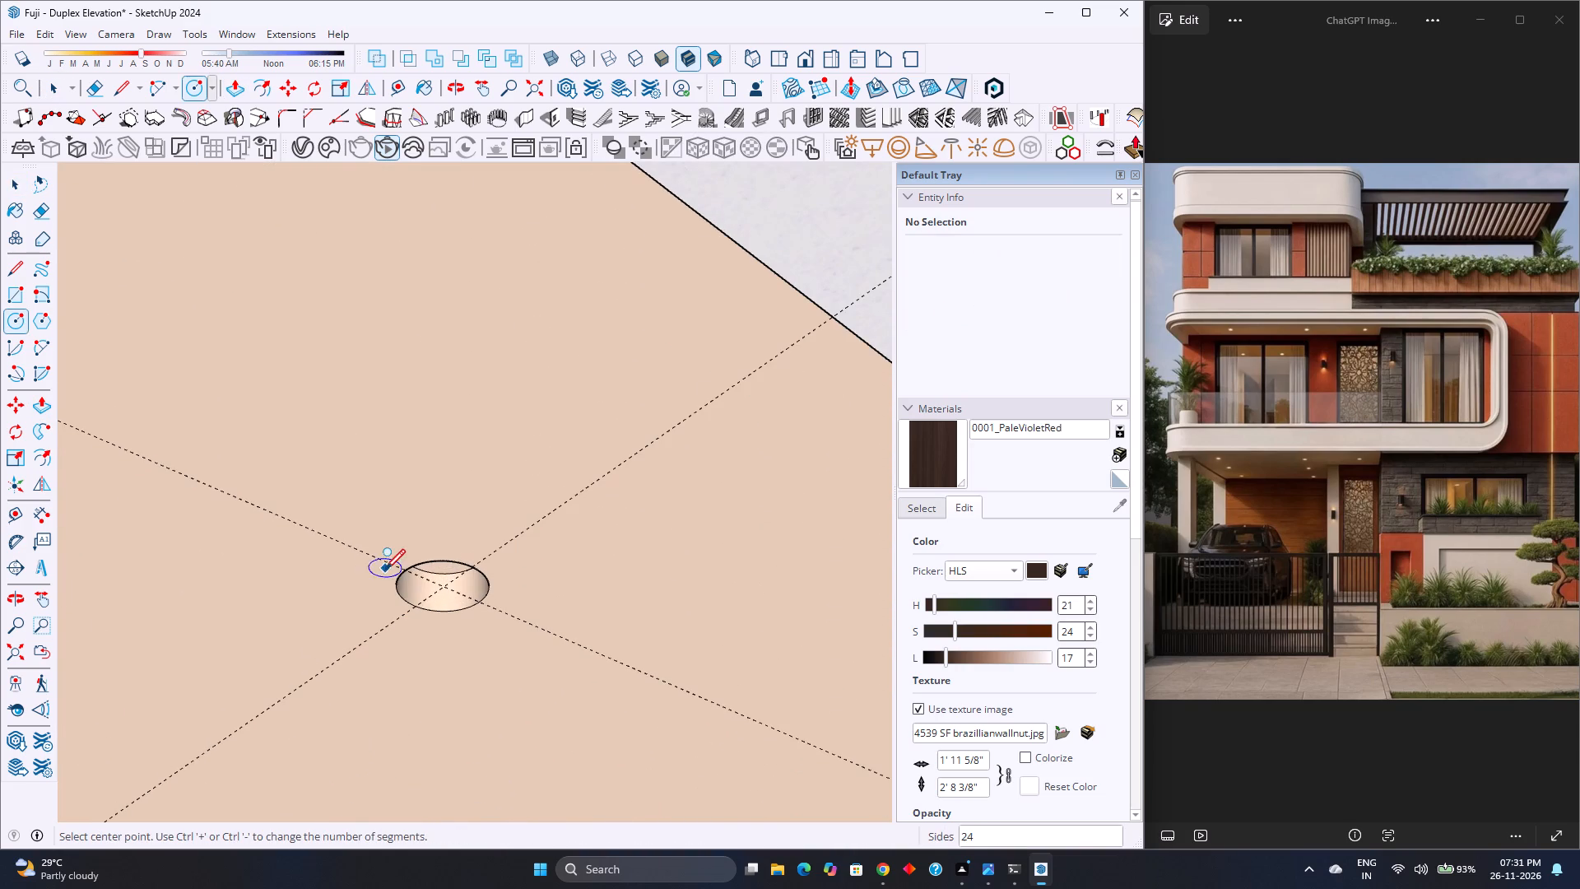
{"action": "scroll", "coordinate": [410, 583], "scroll_direction": "up", "scroll_amount": 4}
{"action": "key", "text": "Up"}
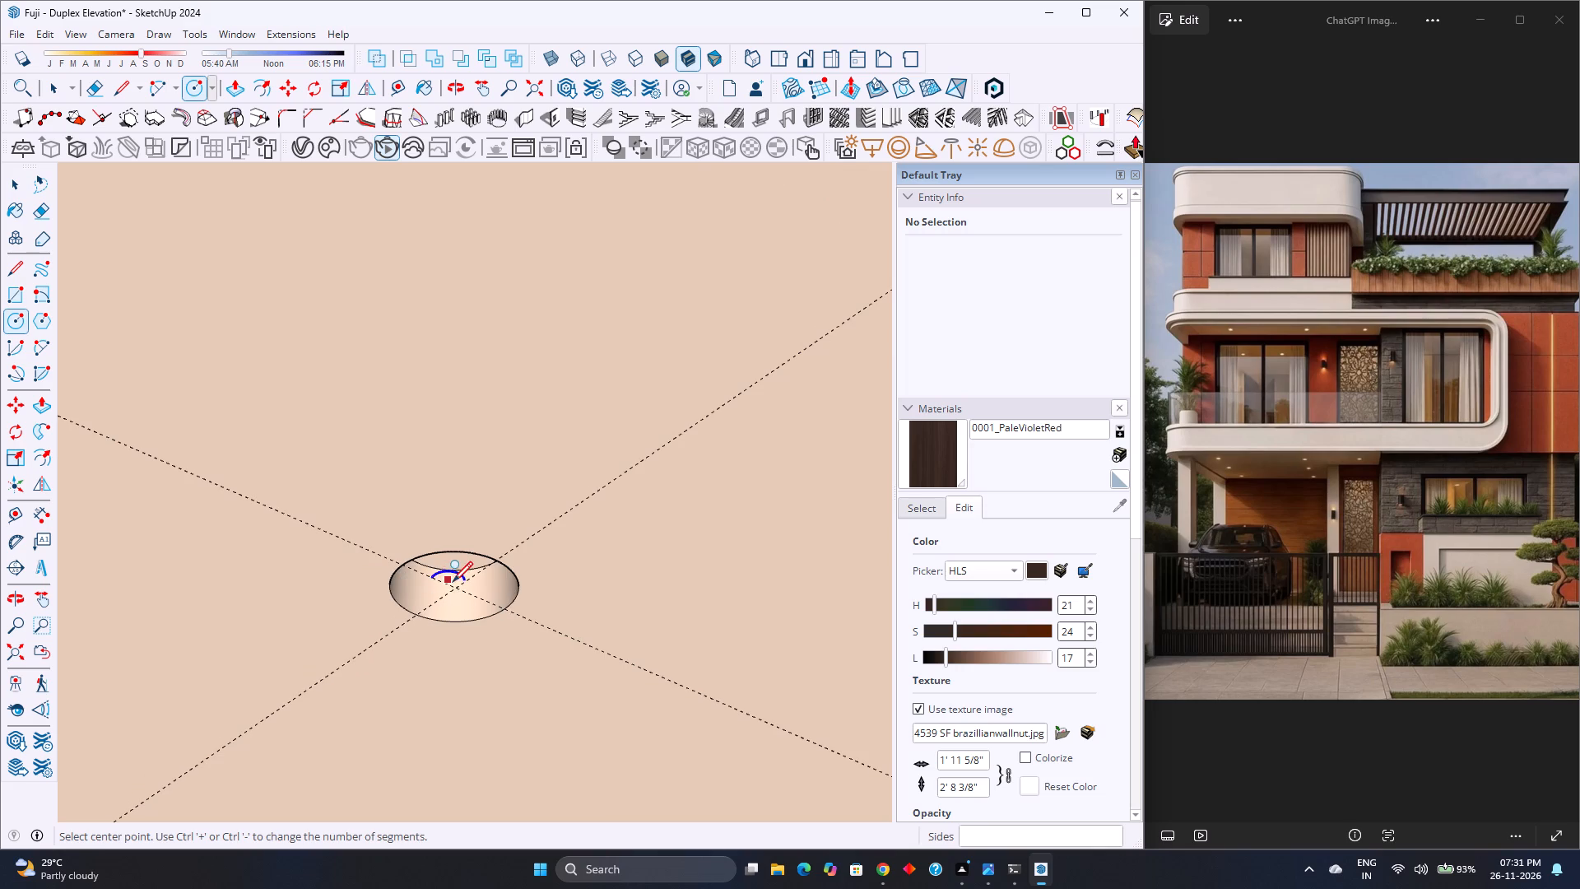
{"action": "left_click", "coordinate": [457, 584]}
{"action": "key", "text": "2"}
{"action": "key", "text": "Return"}
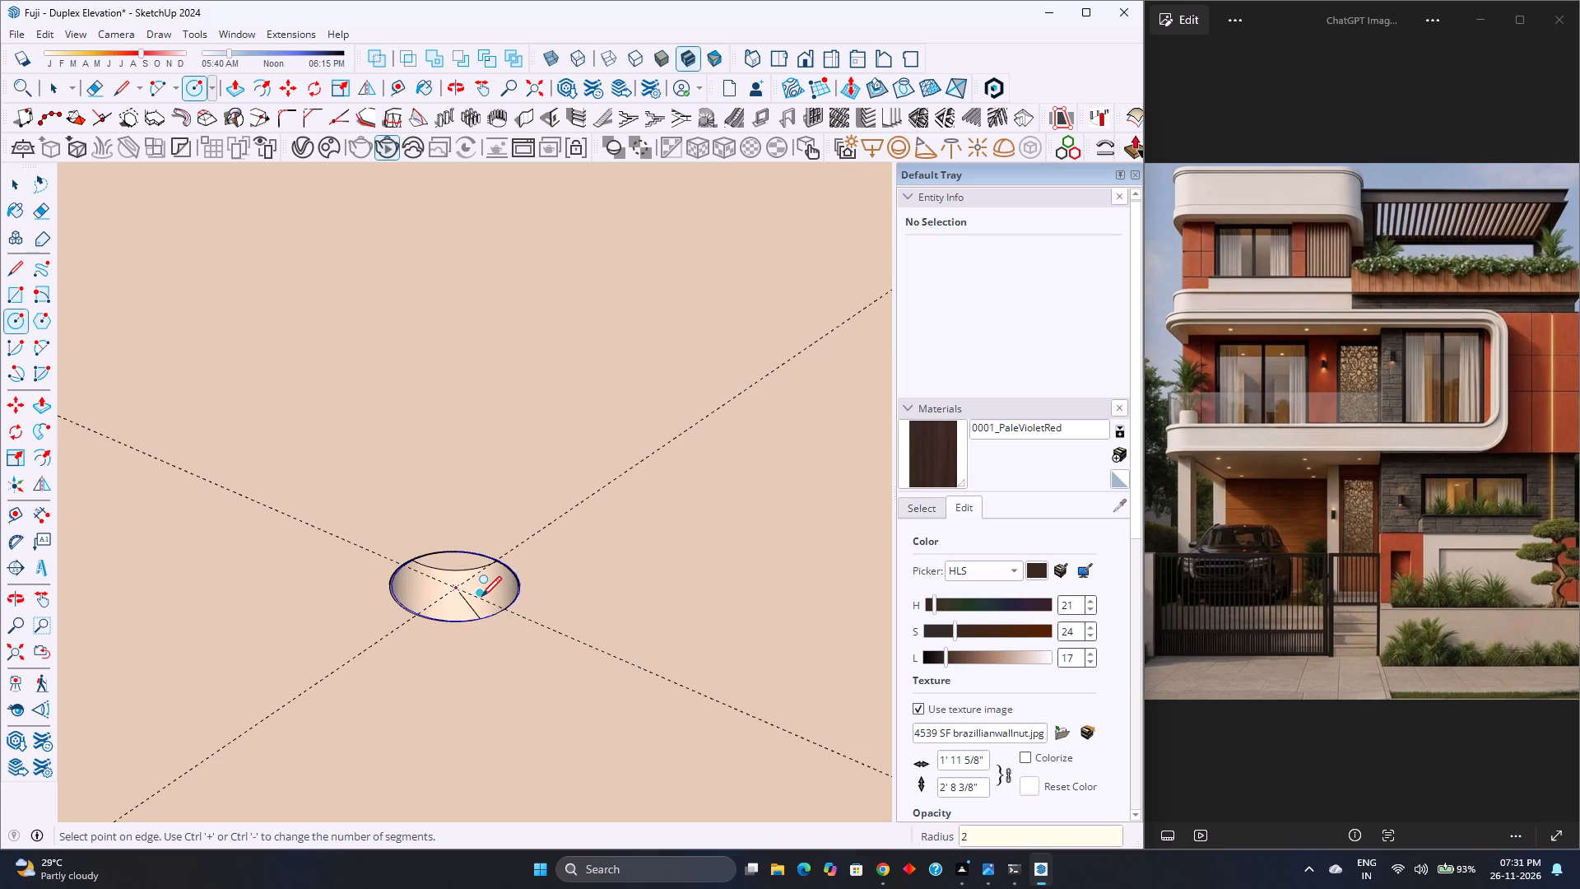
Make the 2" radius circle's face and edges into a component named 9.
{"action": "key", "text": "space"}
{"action": "double_click", "coordinate": [484, 585]}
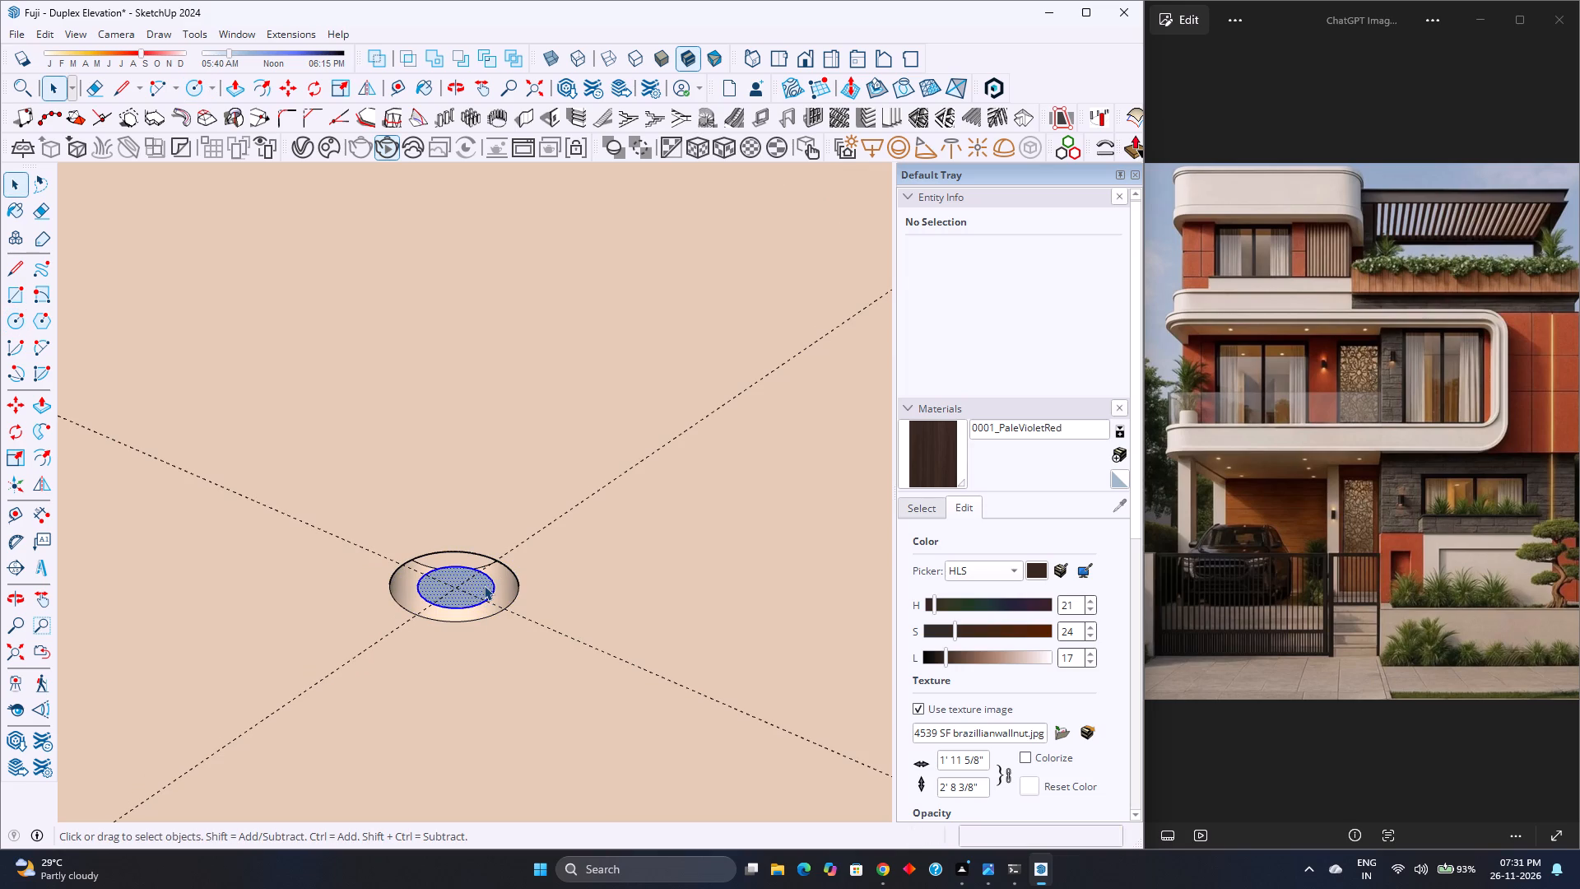
{"action": "right_click", "coordinate": [484, 585]}
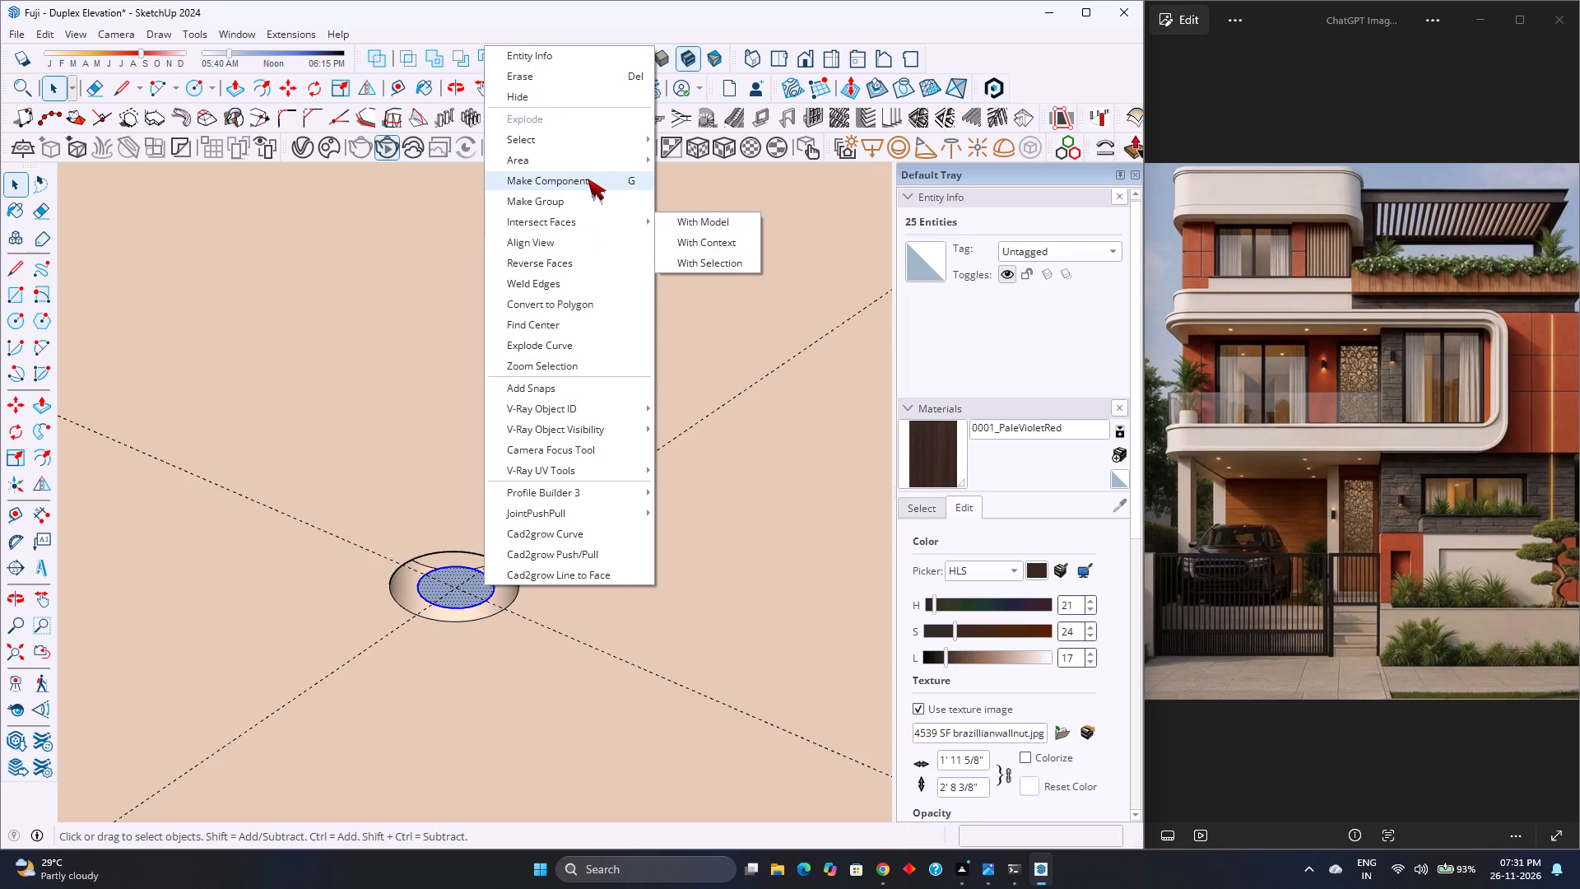
{"action": "left_click", "coordinate": [588, 179]}
{"action": "key", "text": "9"}
{"action": "key", "text": "Return"}
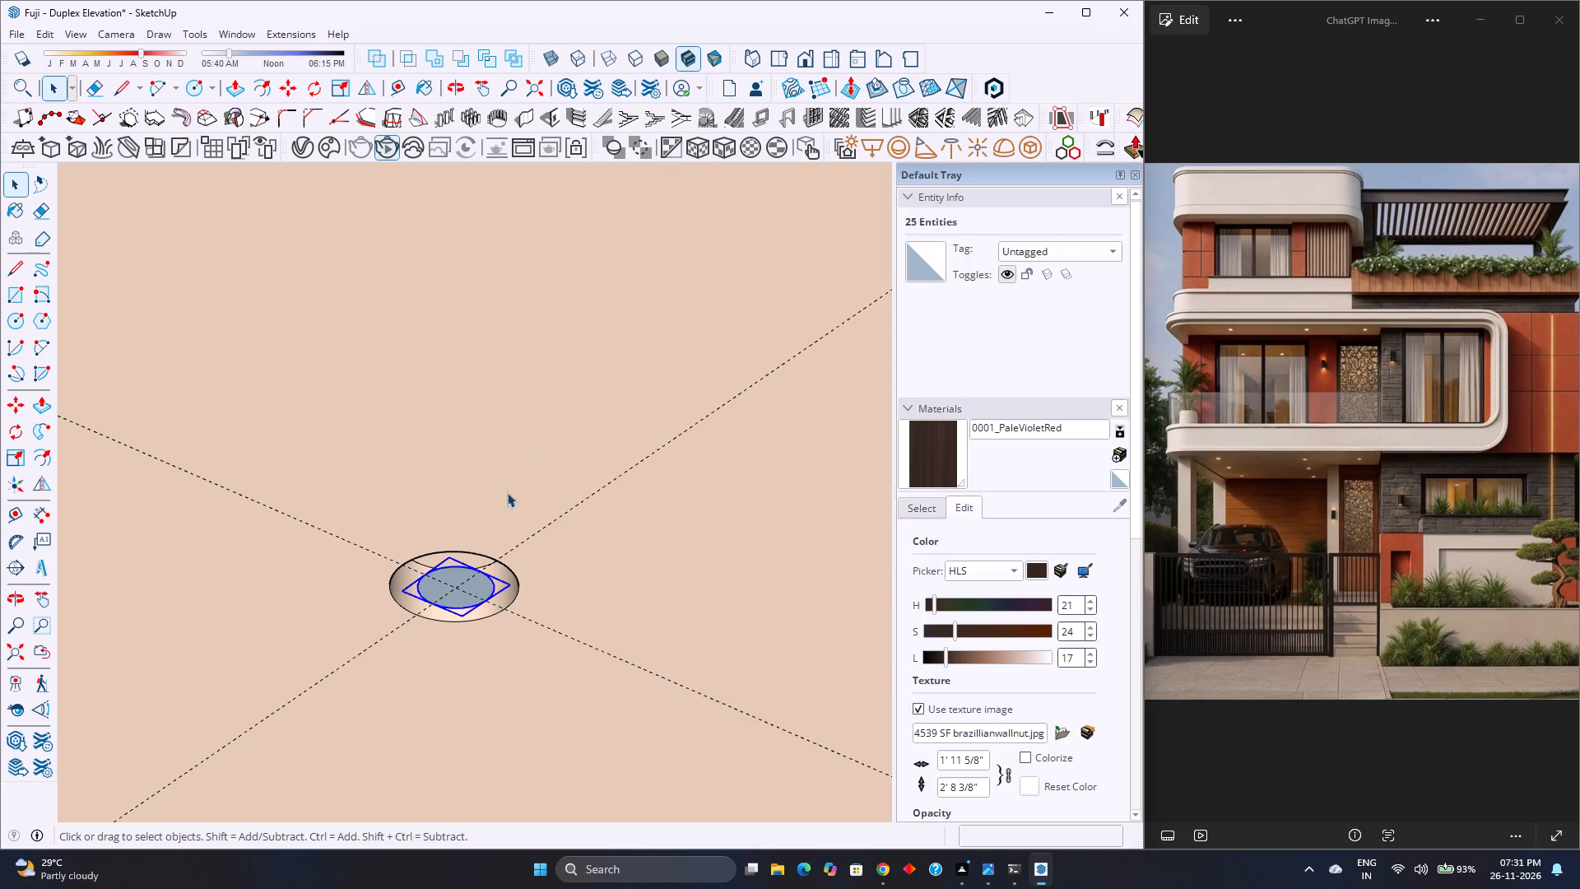
Copy the 2" radius disc component into the centres of the front-row recess nearest the stone wall and the inner back-row recess.
{"action": "key", "text": "m"}
{"action": "left_click", "coordinate": [456, 589]}
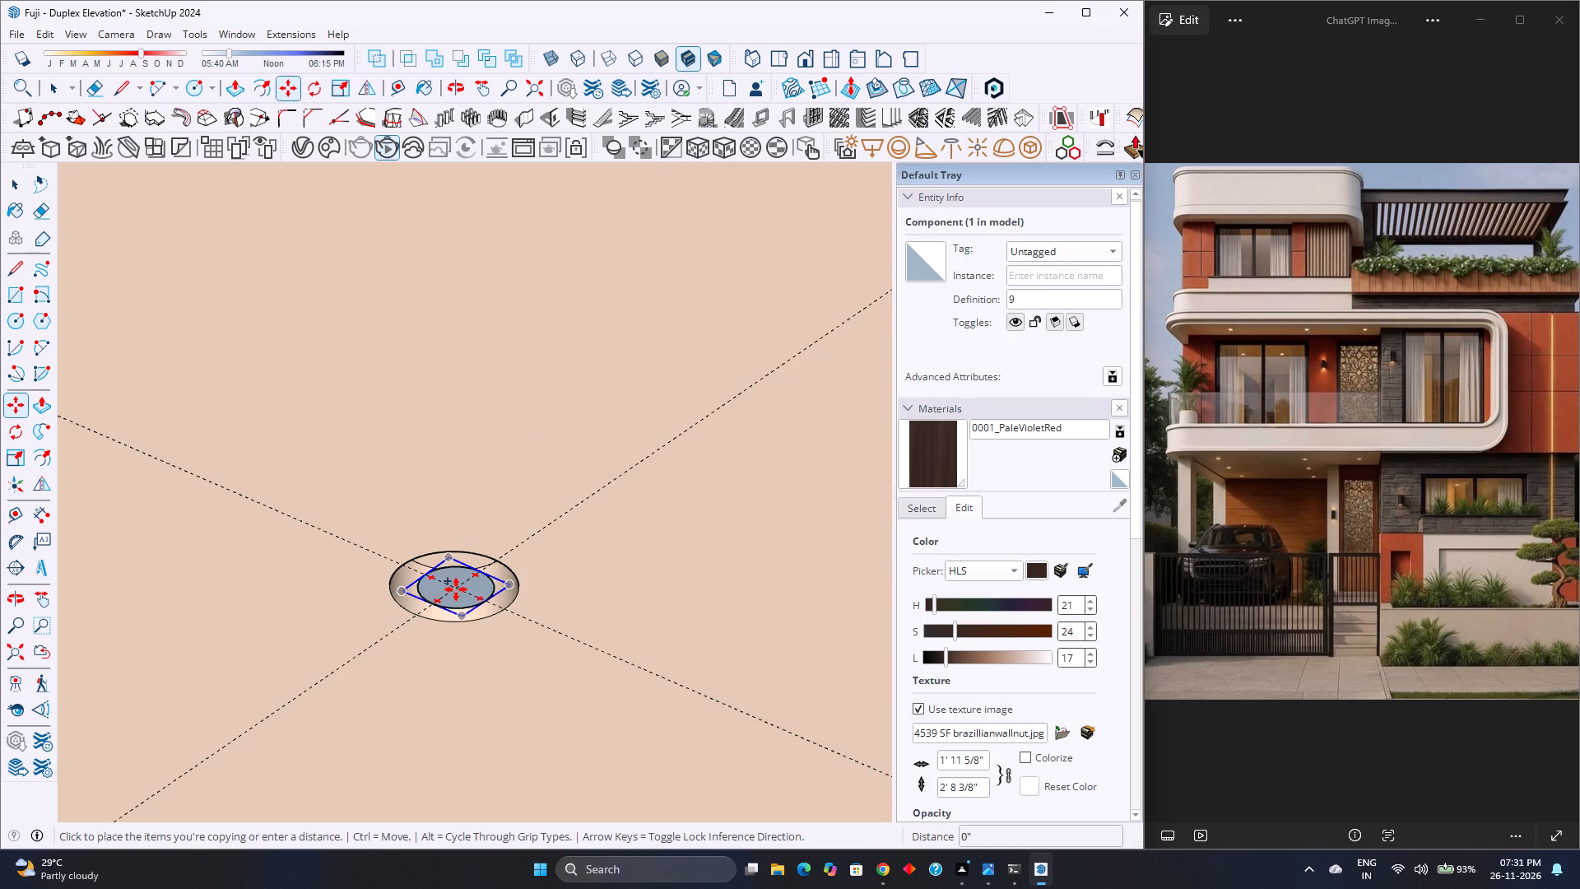
{"action": "scroll", "coordinate": [456, 589], "scroll_direction": "down", "scroll_amount": 15}
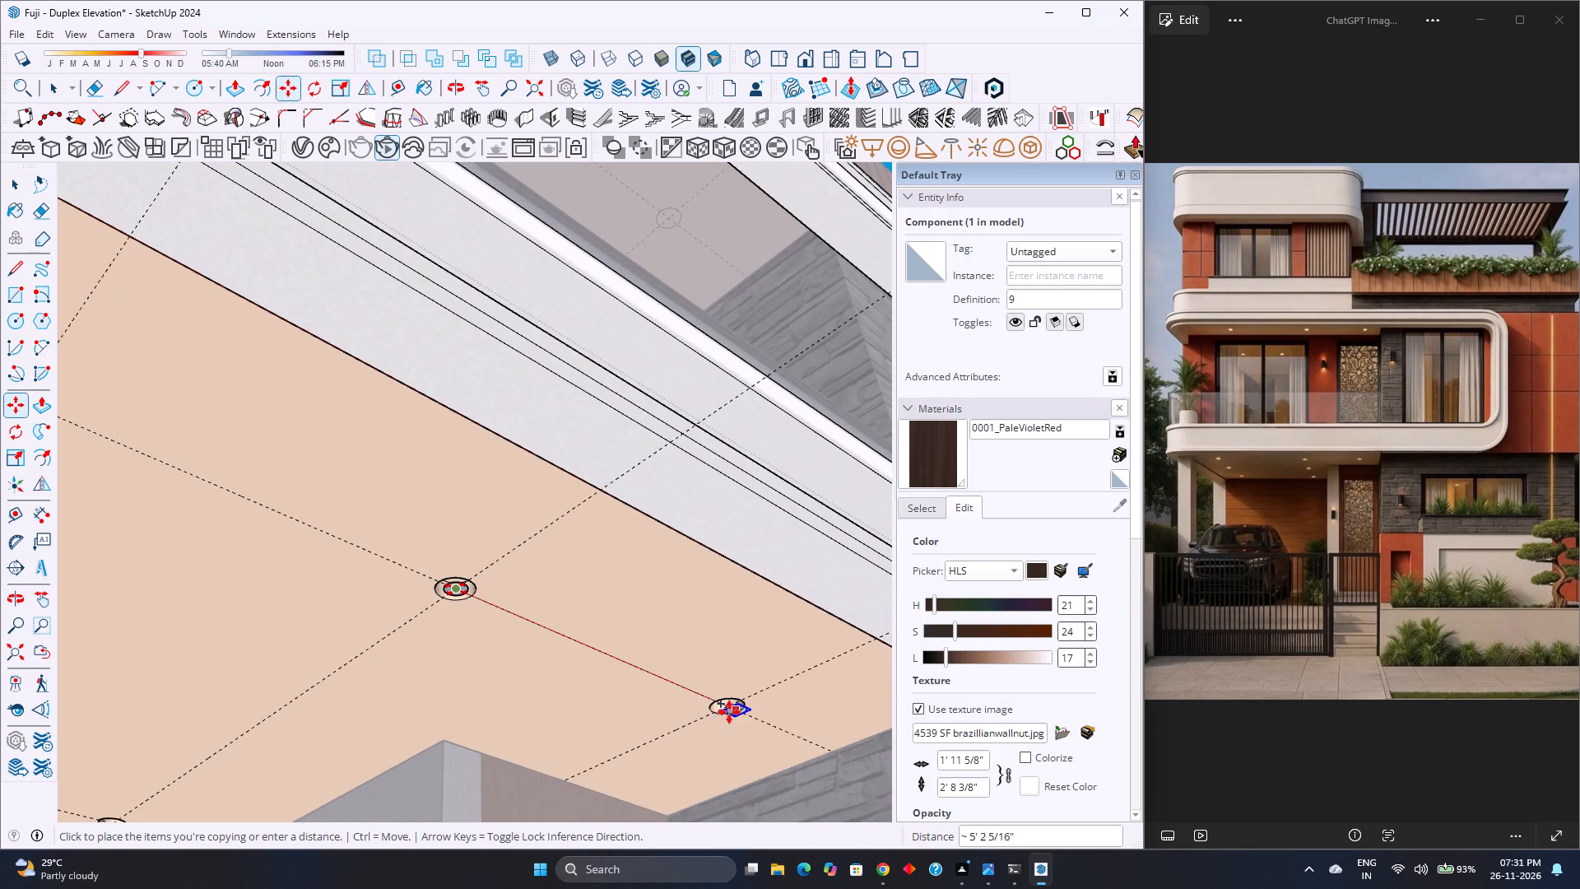
{"action": "scroll", "coordinate": [721, 718], "scroll_direction": "up", "scroll_amount": 12}
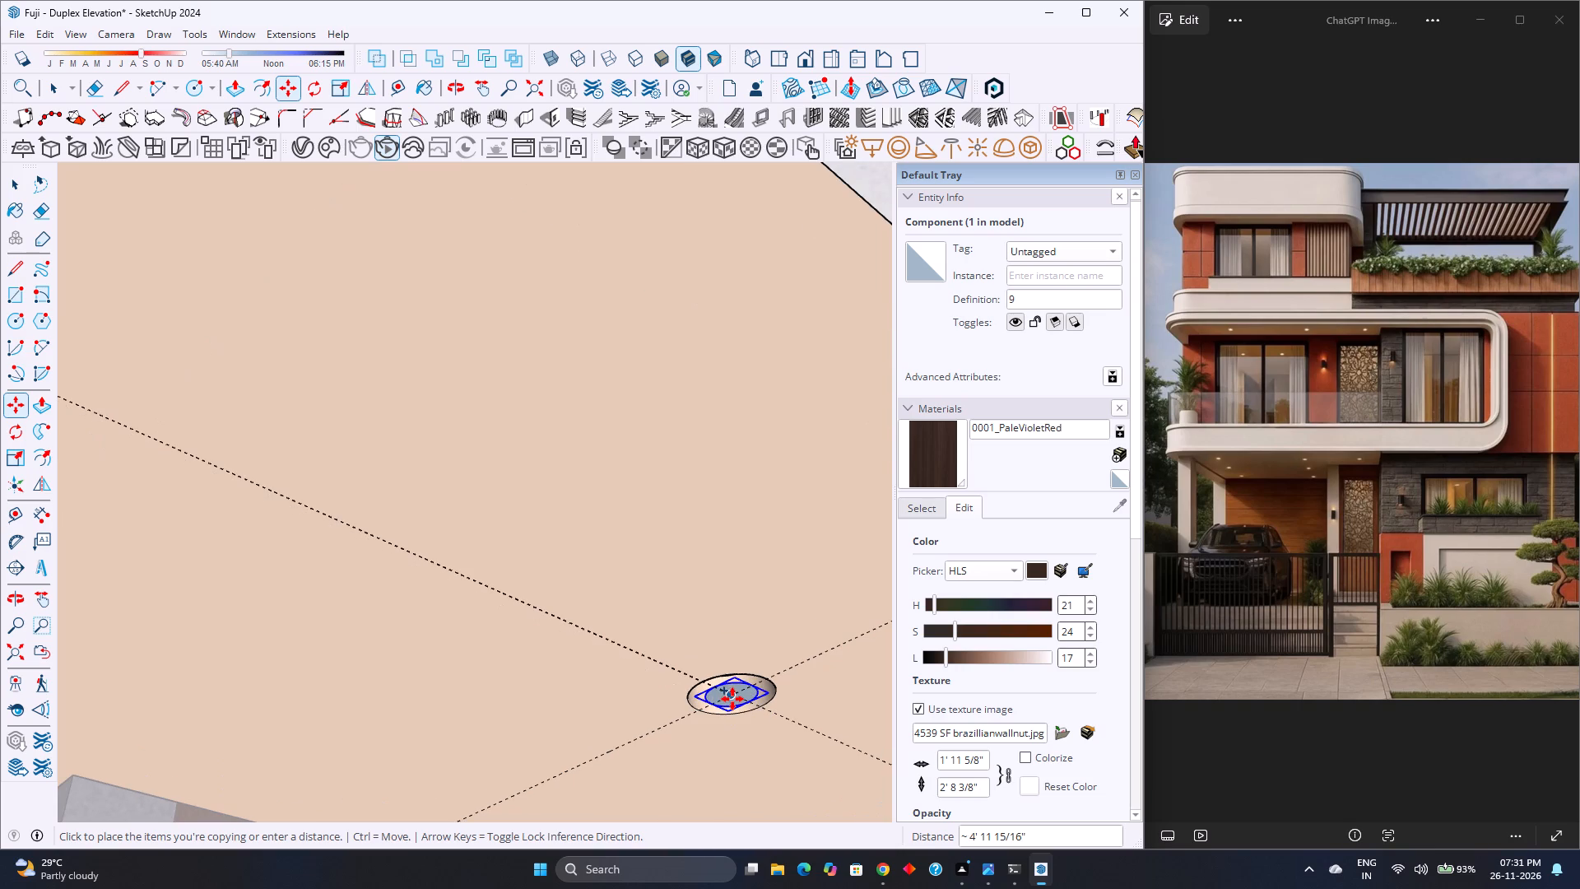
{"action": "left_click", "coordinate": [732, 699]}
{"action": "left_click", "coordinate": [732, 698]}
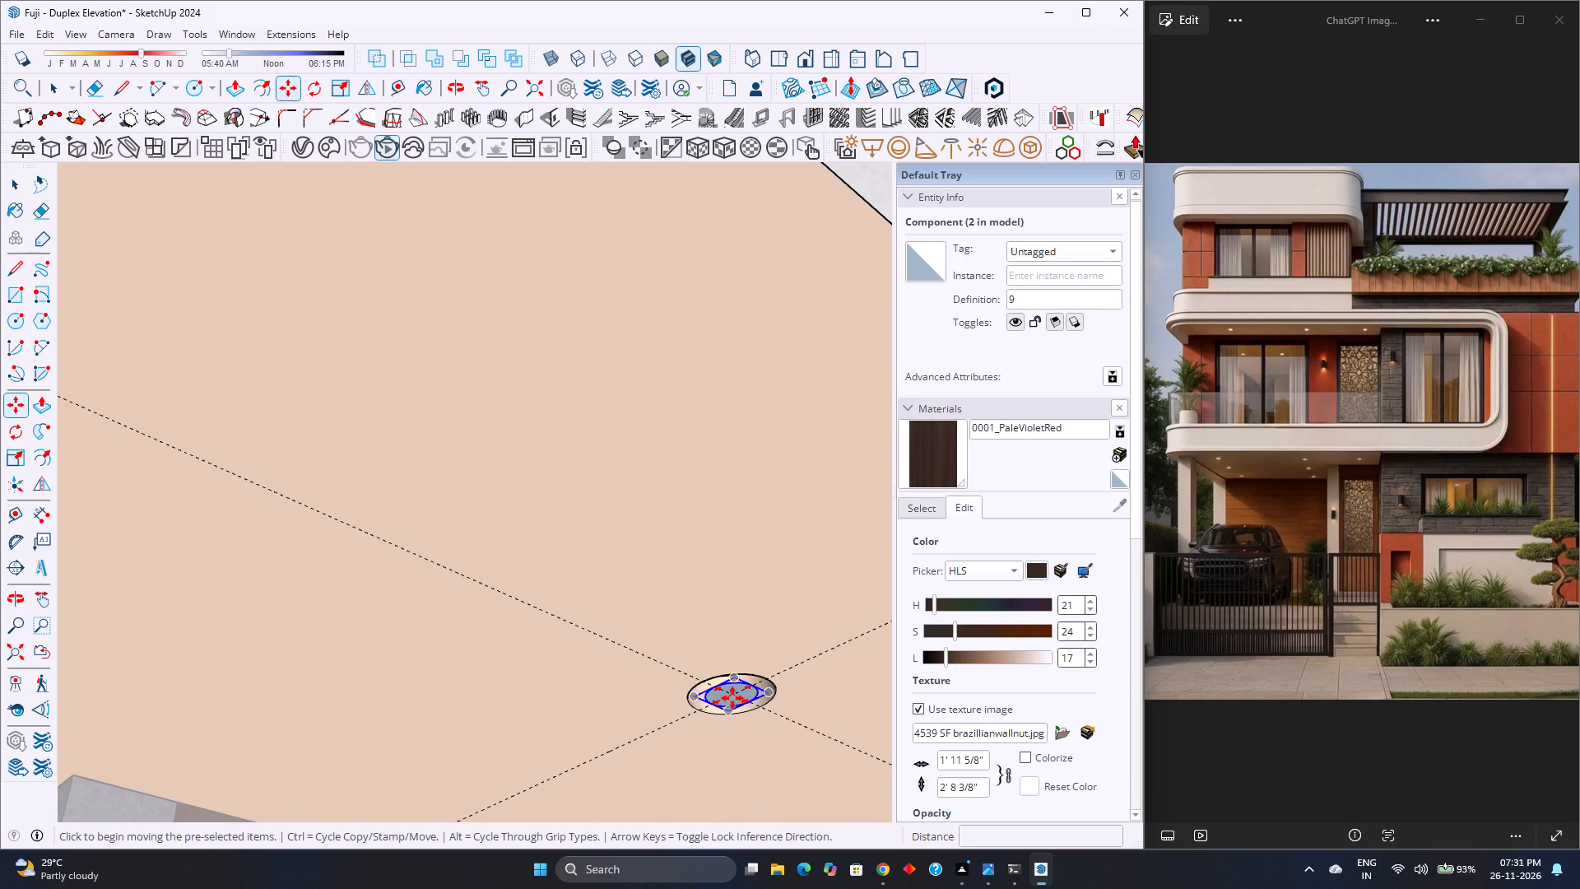
{"action": "scroll", "coordinate": [629, 701], "scroll_direction": "down", "scroll_amount": 12}
{"action": "middle_click_drag", "start_coordinate": [411, 648], "coordinate": [709, 503], "text": "shift"}
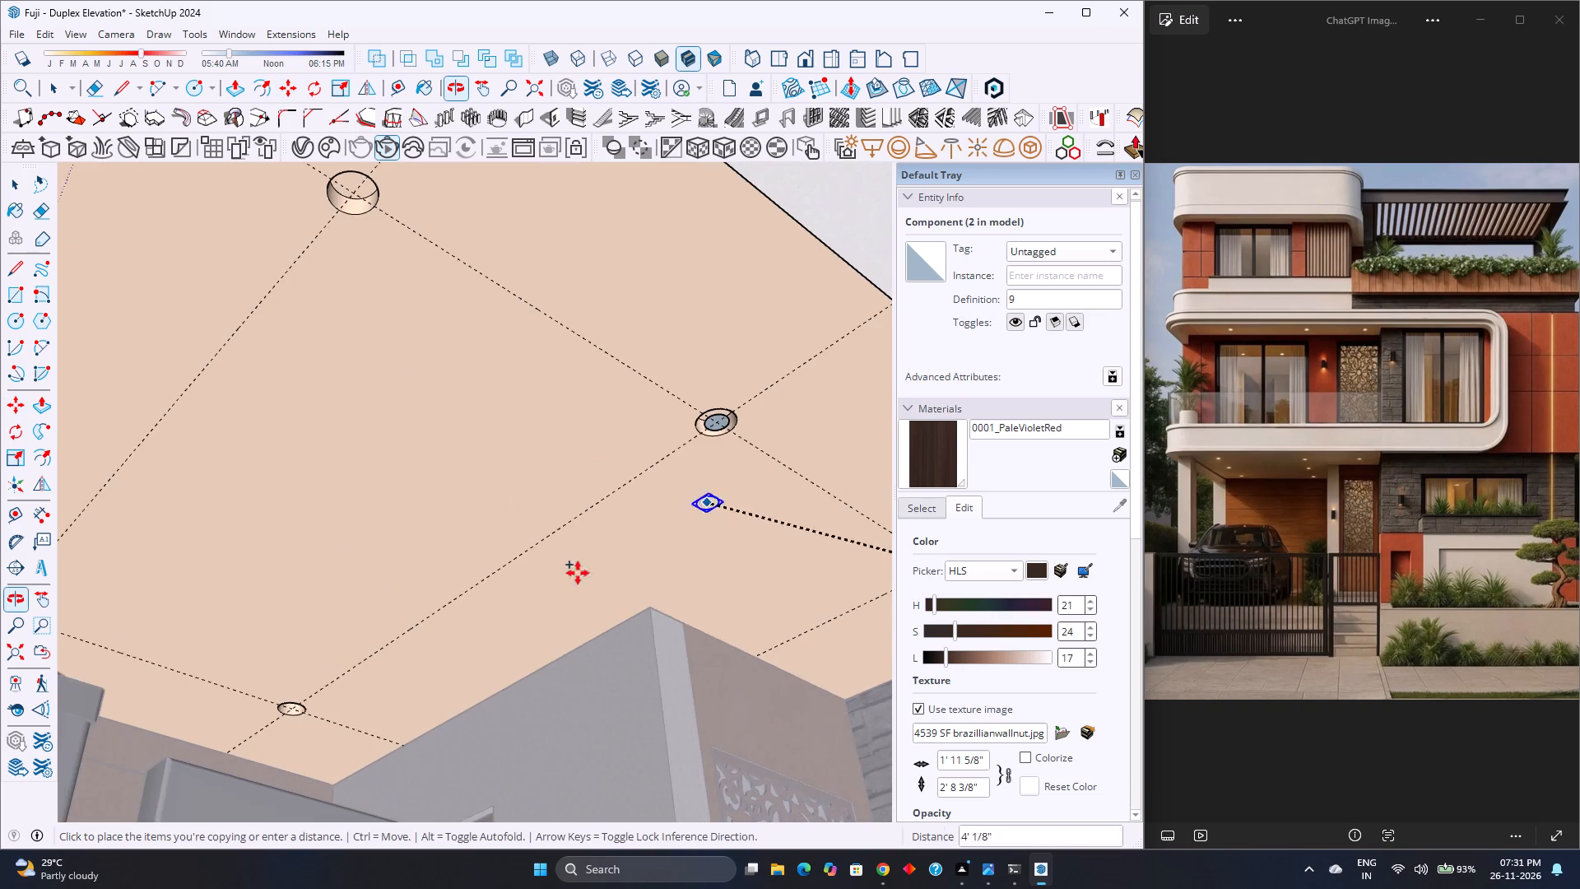
{"action": "scroll", "coordinate": [293, 702], "scroll_direction": "up", "scroll_amount": 15}
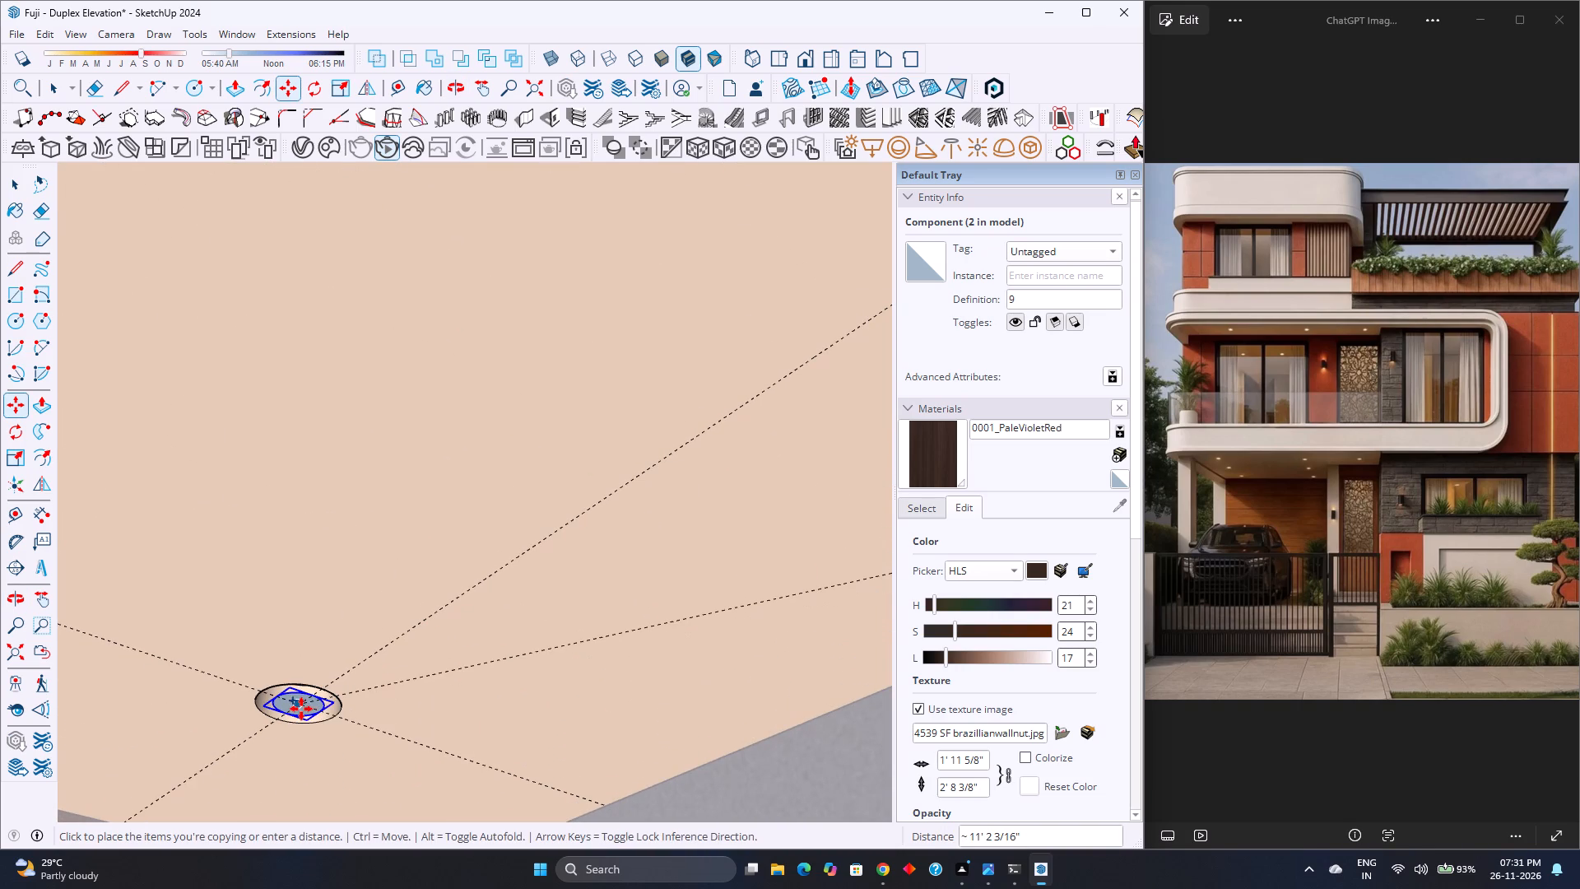
{"action": "left_click", "coordinate": [304, 705]}
Copy the disc from the inner back-row recess to the centre of the front-corner recess in the carport ceiling.
{"action": "left_click", "coordinate": [302, 704]}
{"action": "scroll", "coordinate": [302, 704], "scroll_direction": "down", "scroll_amount": 19}
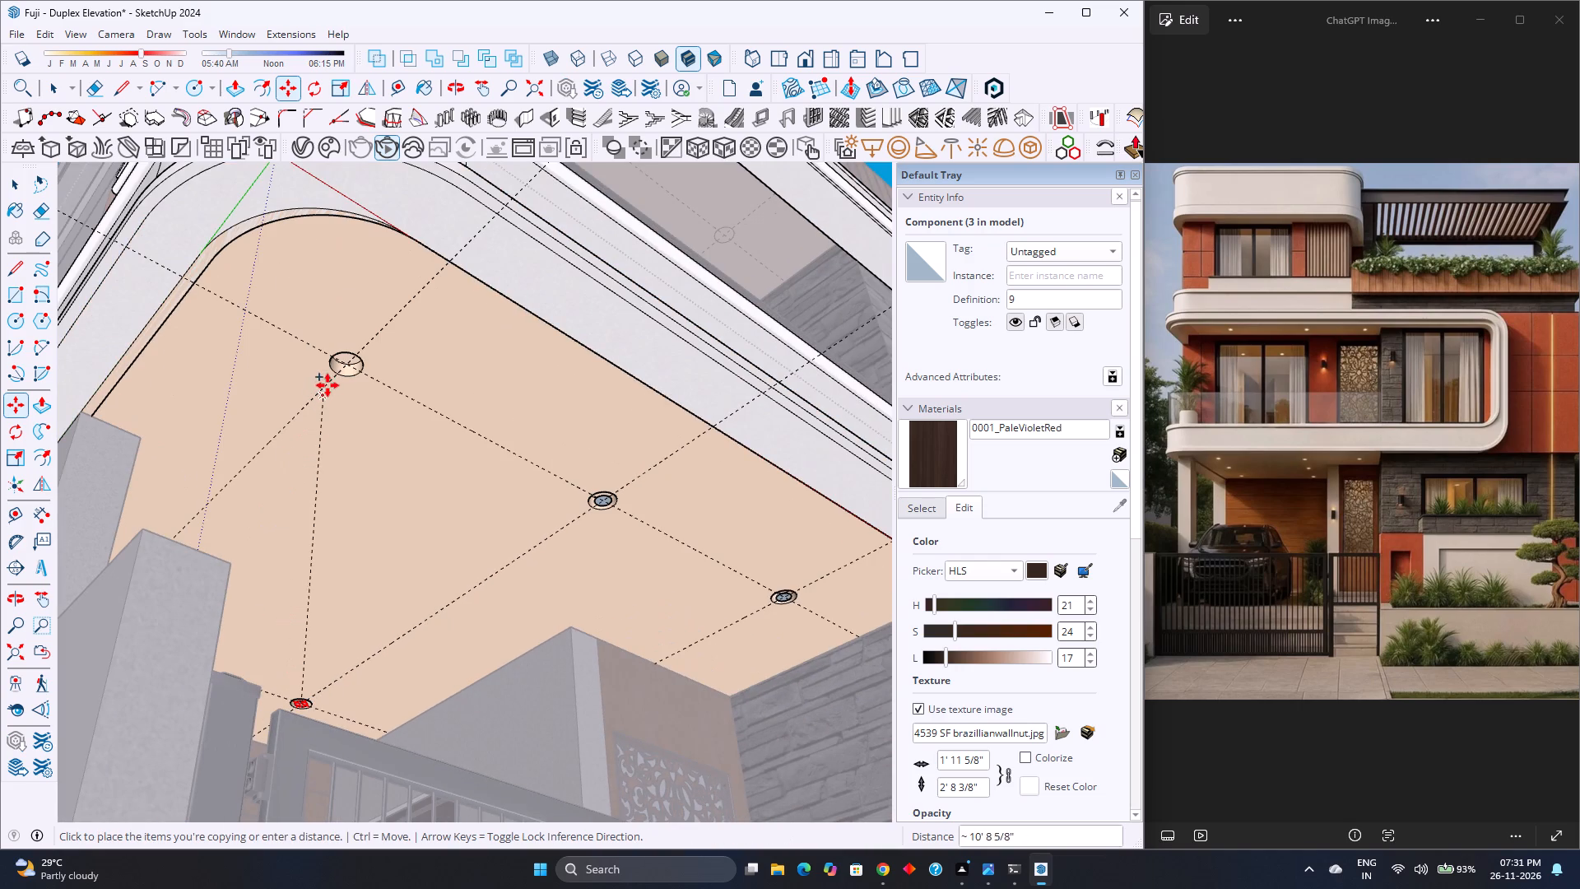
{"action": "scroll", "coordinate": [328, 385], "scroll_direction": "up", "scroll_amount": 14}
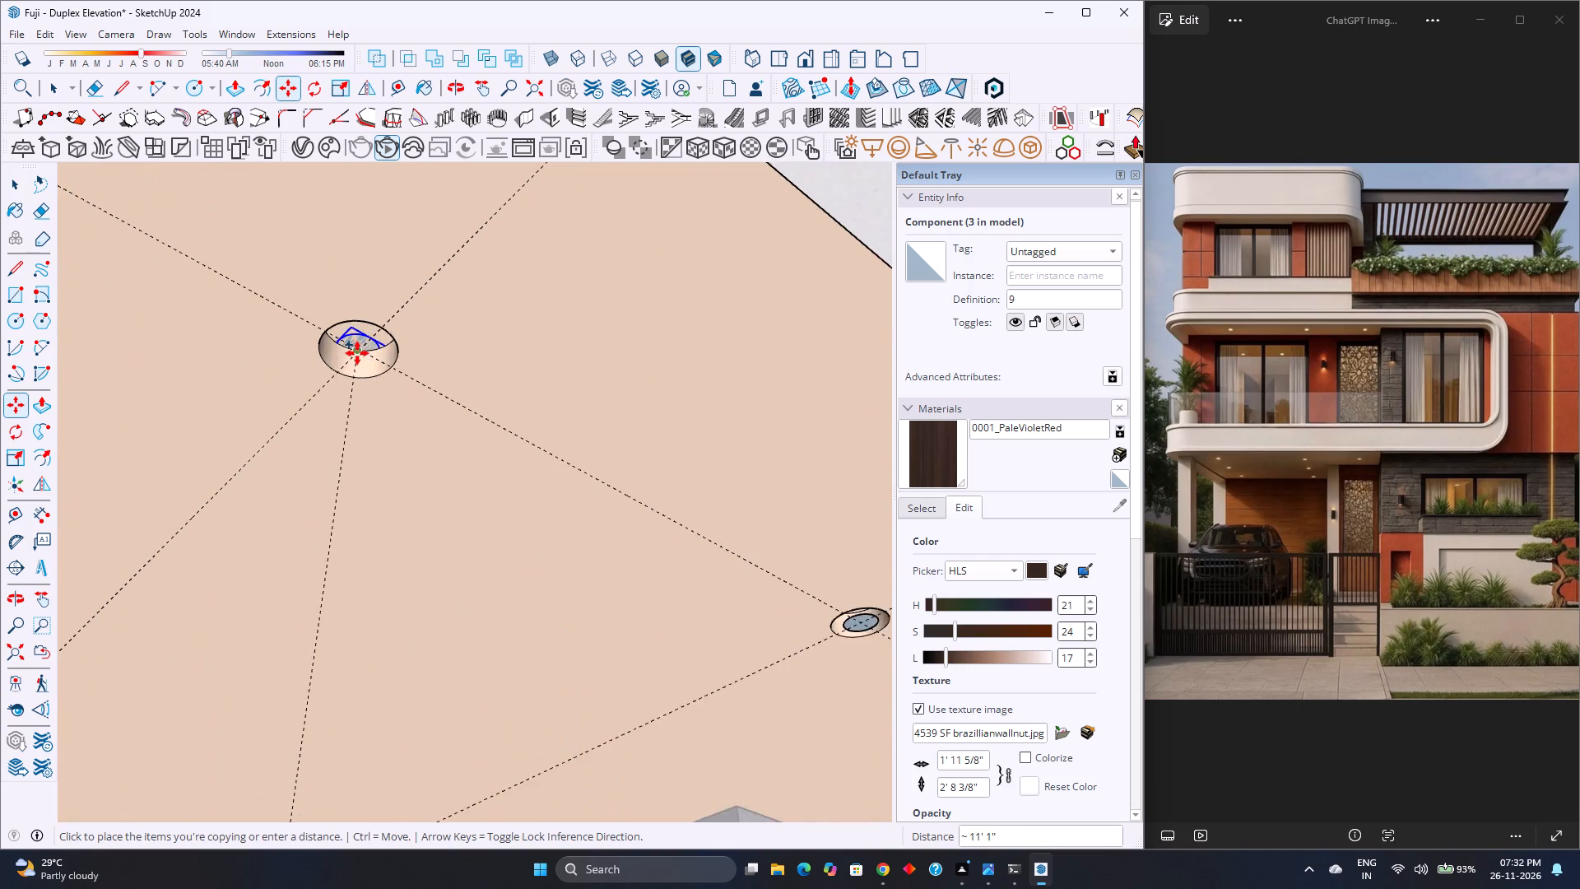
{"action": "scroll", "coordinate": [357, 353], "scroll_direction": "up", "scroll_amount": 5}
{"action": "middle_click_drag", "start_coordinate": [359, 362], "coordinate": [412, 488]}
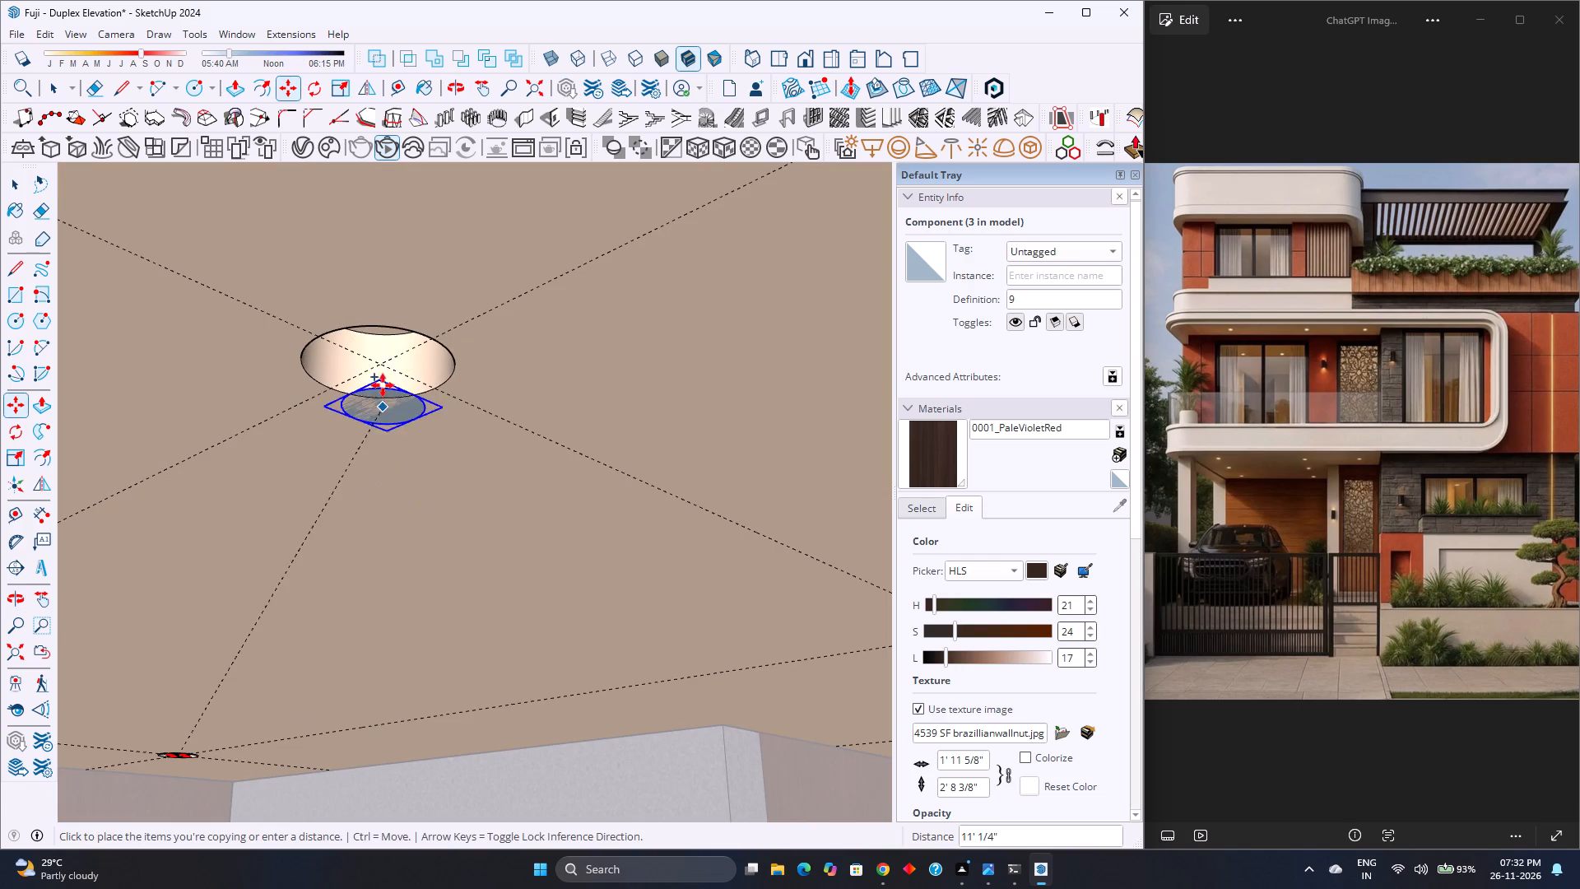
{"action": "scroll", "coordinate": [380, 365], "scroll_direction": "up", "scroll_amount": 4}
{"action": "left_click", "coordinate": [380, 365]}
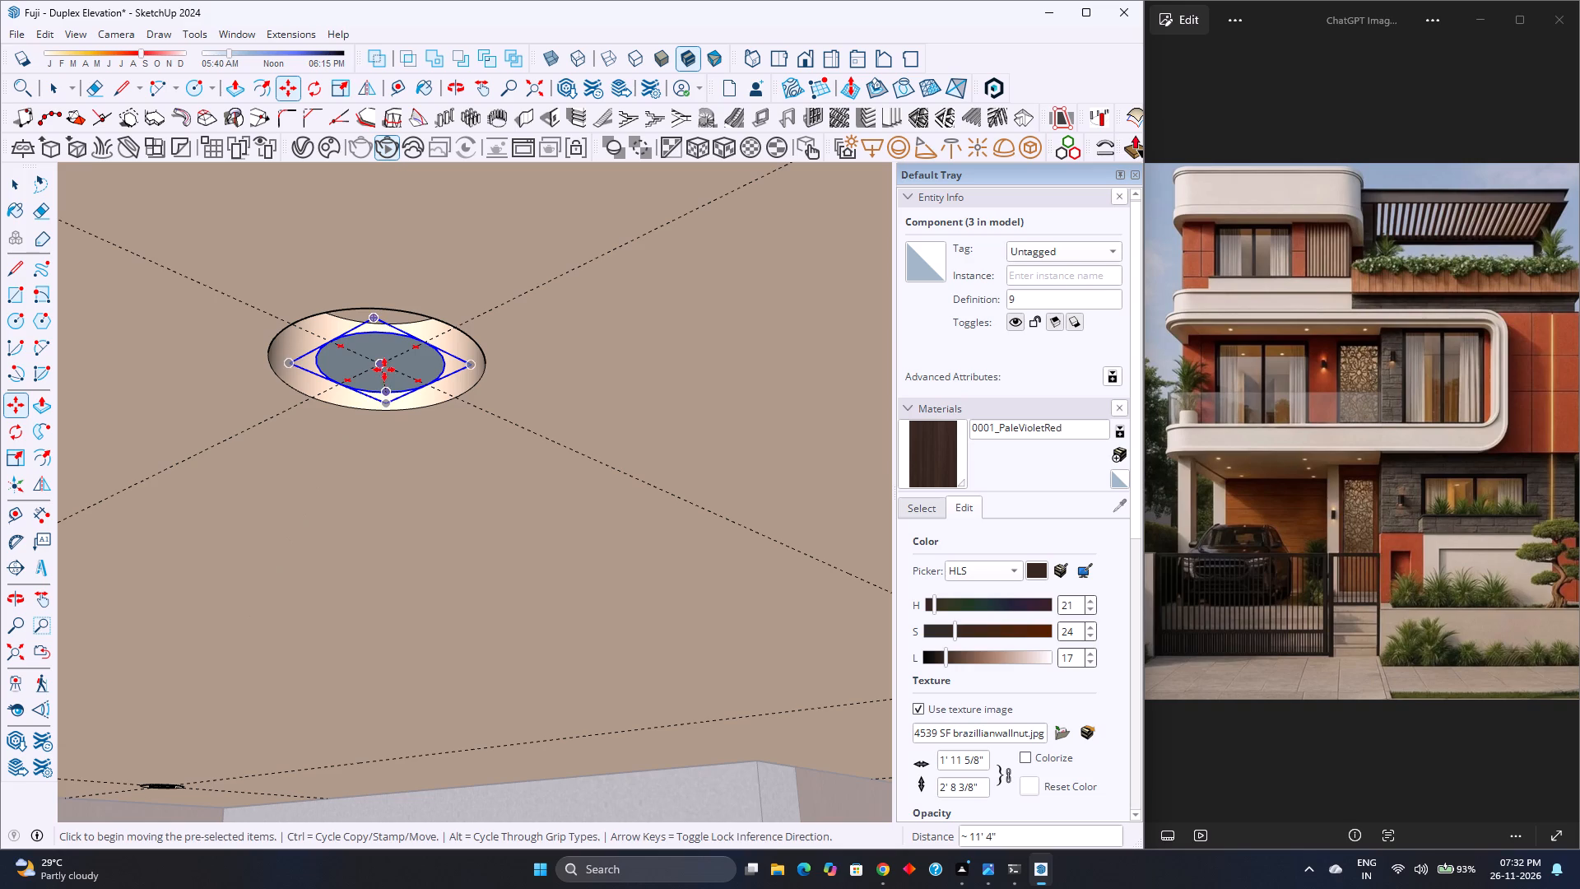
Copy the front-corner disc 10' back to the centre of the remaining back-row recess by the timber-clad wall.
{"action": "left_click", "coordinate": [381, 366]}
{"action": "scroll", "coordinate": [381, 368], "scroll_direction": "down", "scroll_amount": 8}
{"action": "scroll", "coordinate": [381, 368], "scroll_direction": "up", "scroll_amount": 1}
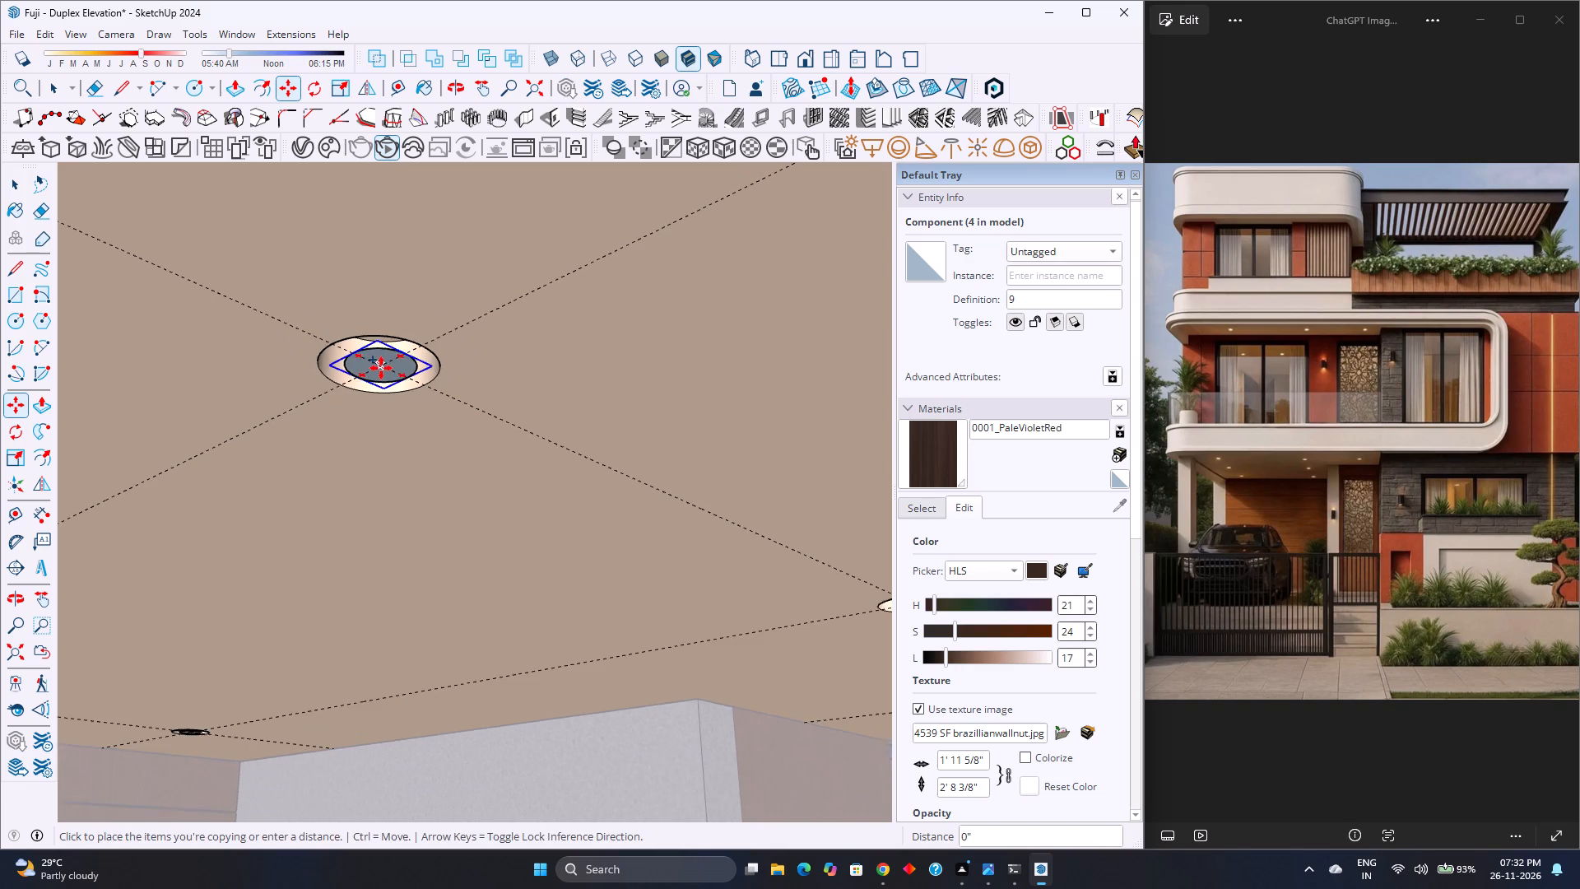
{"action": "scroll", "coordinate": [381, 368], "scroll_direction": "down", "scroll_amount": 7}
{"action": "middle_click_drag", "start_coordinate": [378, 393], "coordinate": [238, 398]}
{"action": "middle_click", "coordinate": [238, 398]}
{"action": "scroll", "coordinate": [239, 399], "scroll_direction": "down", "scroll_amount": 4}
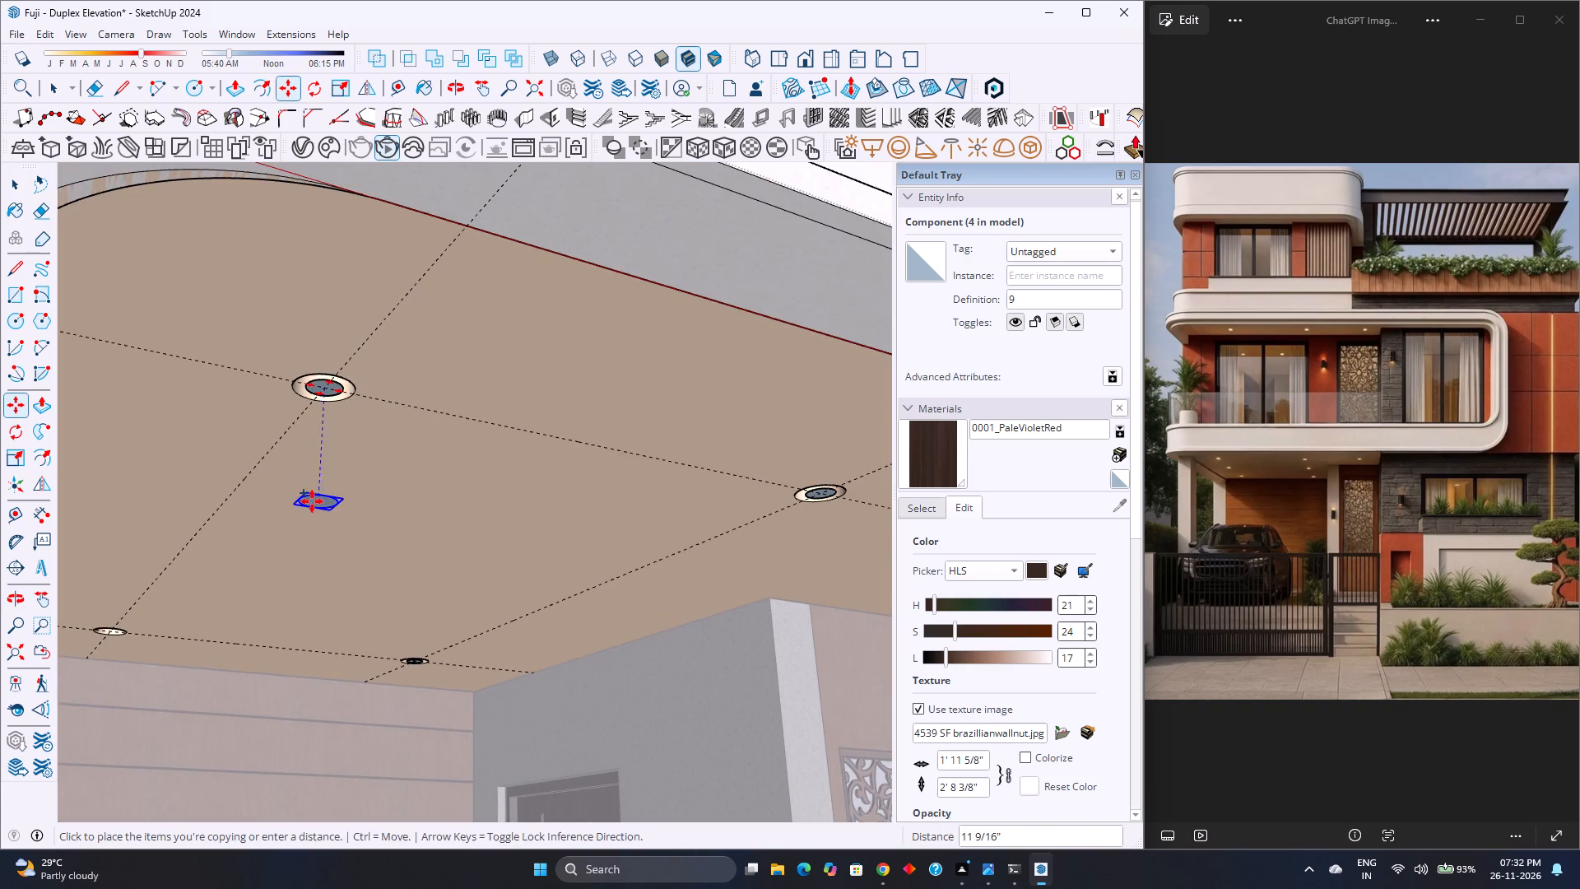
{"action": "middle_click_drag", "start_coordinate": [312, 501], "coordinate": [410, 402], "text": "shift"}
{"action": "middle_click", "coordinate": [410, 402], "text": "shift"}
{"action": "scroll", "coordinate": [406, 410], "scroll_direction": "down", "scroll_amount": 4}
{"action": "middle_click_drag", "start_coordinate": [403, 425], "coordinate": [224, 418]}
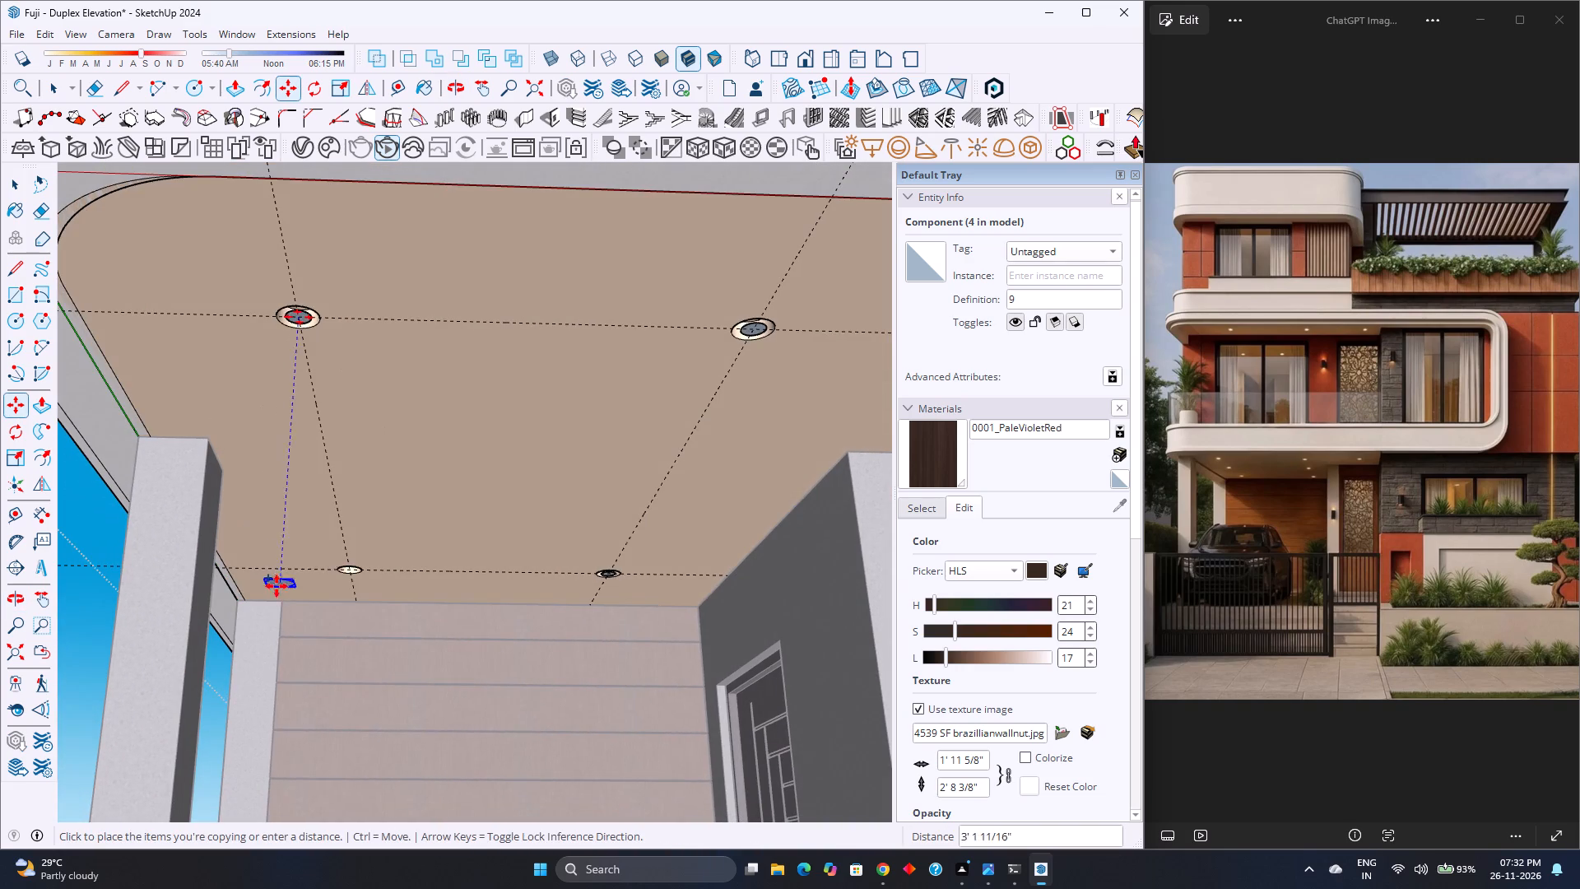
{"action": "scroll", "coordinate": [339, 570], "scroll_direction": "up", "scroll_amount": 20}
{"action": "middle_click_drag", "start_coordinate": [351, 561], "coordinate": [386, 539]}
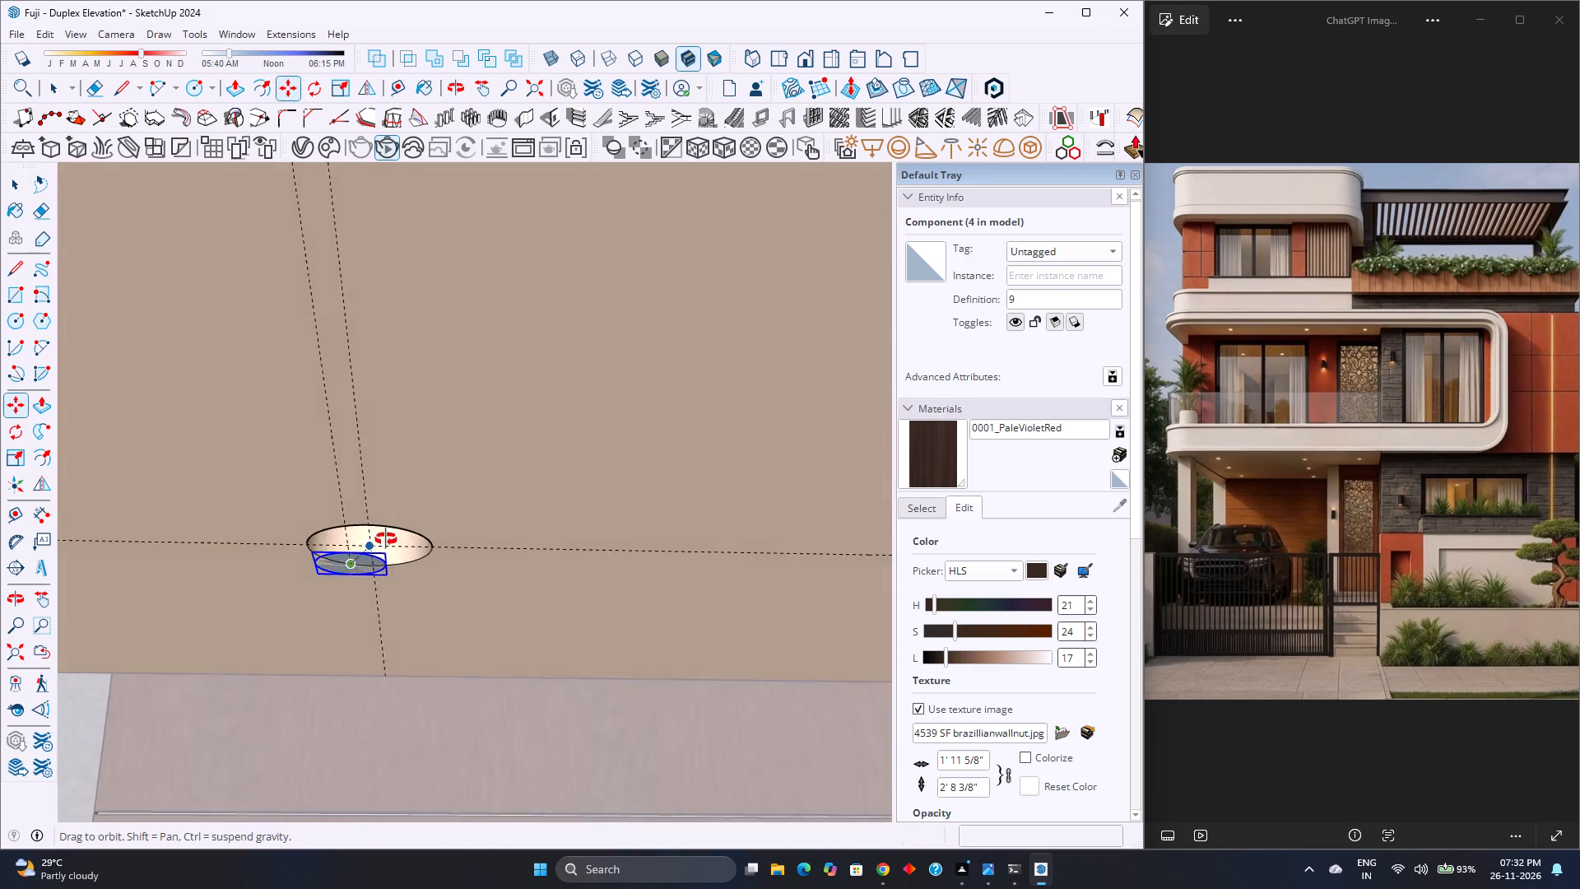
{"action": "middle_click_drag", "start_coordinate": [386, 539], "coordinate": [580, 477]}
{"action": "left_click", "coordinate": [383, 514]}
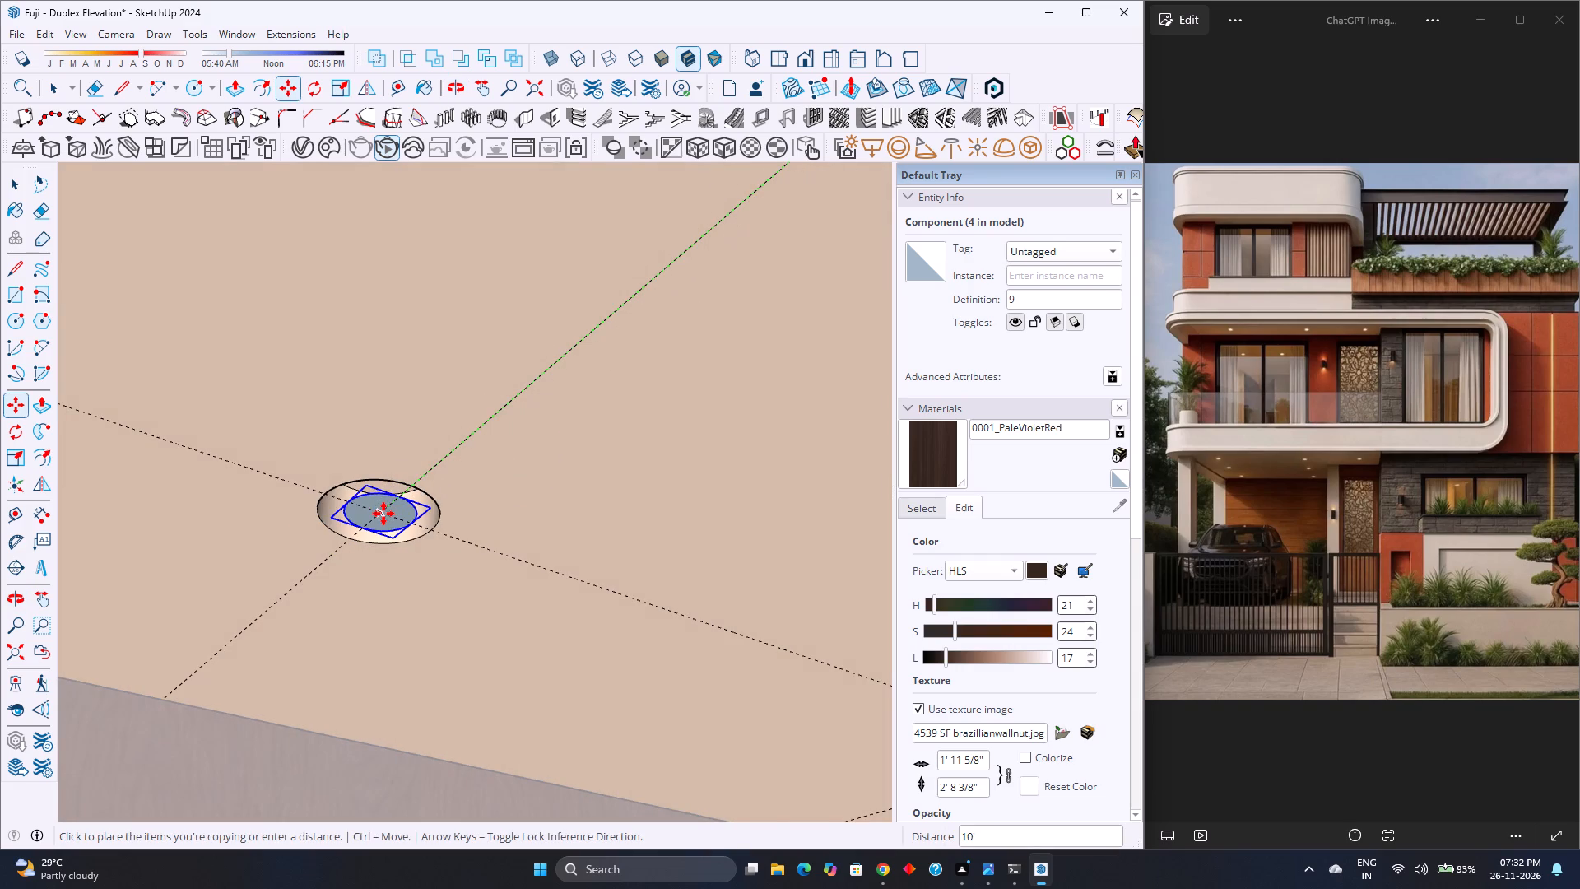
Copy the last placed disc component to the clipboard and exit the carport ceiling group.
{"action": "scroll", "coordinate": [342, 556], "scroll_direction": "down", "scroll_amount": 11}
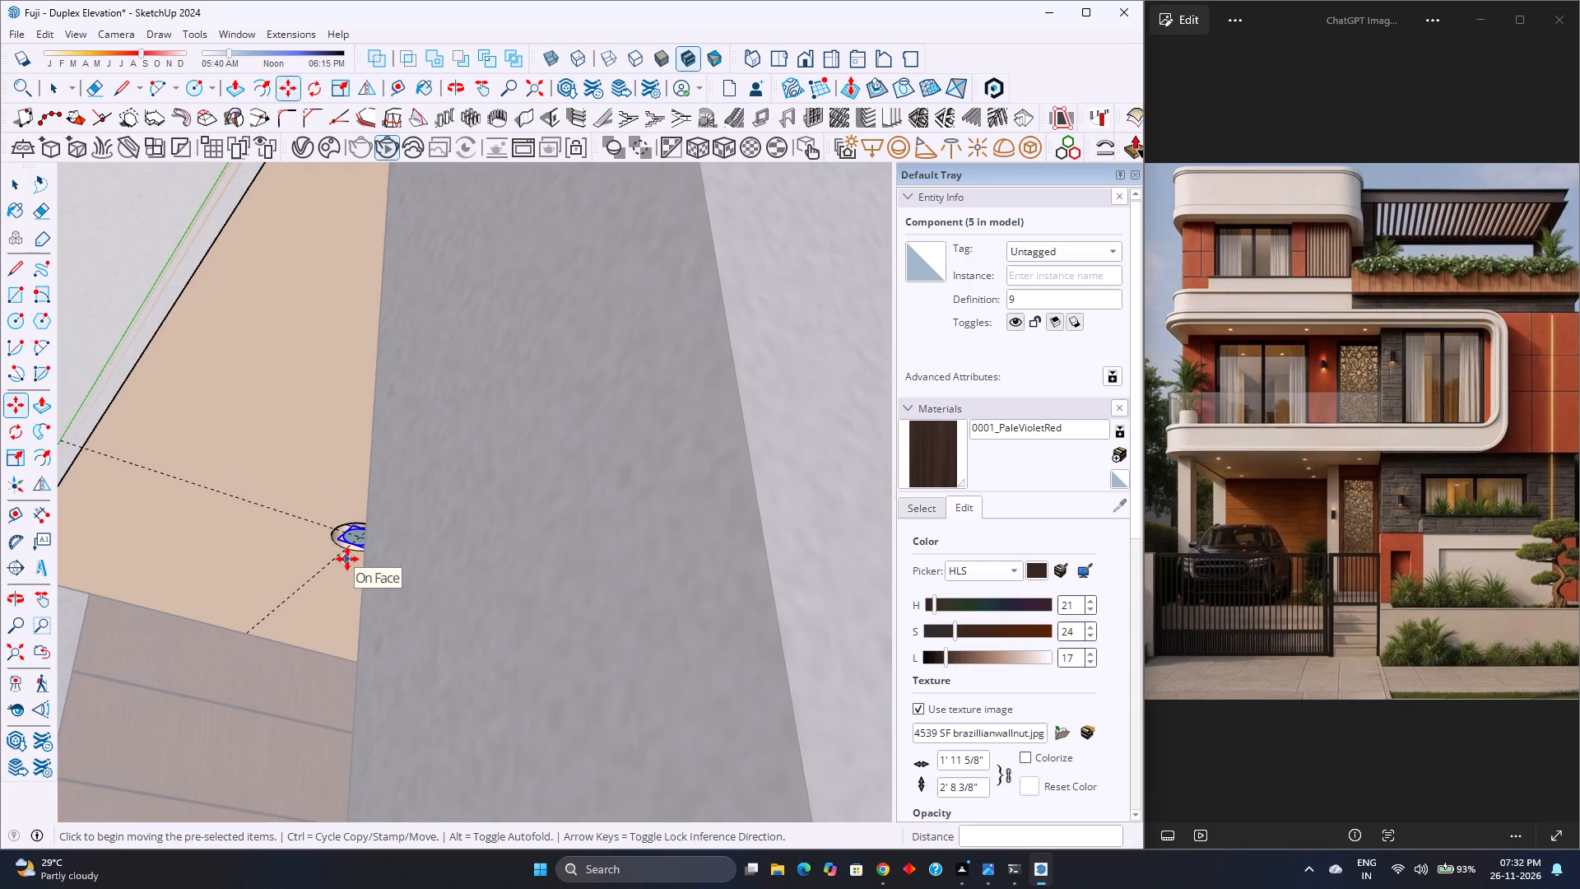
{"action": "key", "text": "ctrl+c"}
{"action": "scroll", "coordinate": [349, 559], "scroll_direction": "down", "scroll_amount": 1}
{"action": "middle_click_drag", "start_coordinate": [360, 564], "coordinate": [498, 614]}
{"action": "key", "text": "space"}
{"action": "scroll", "coordinate": [386, 551], "scroll_direction": "down", "scroll_amount": 8}
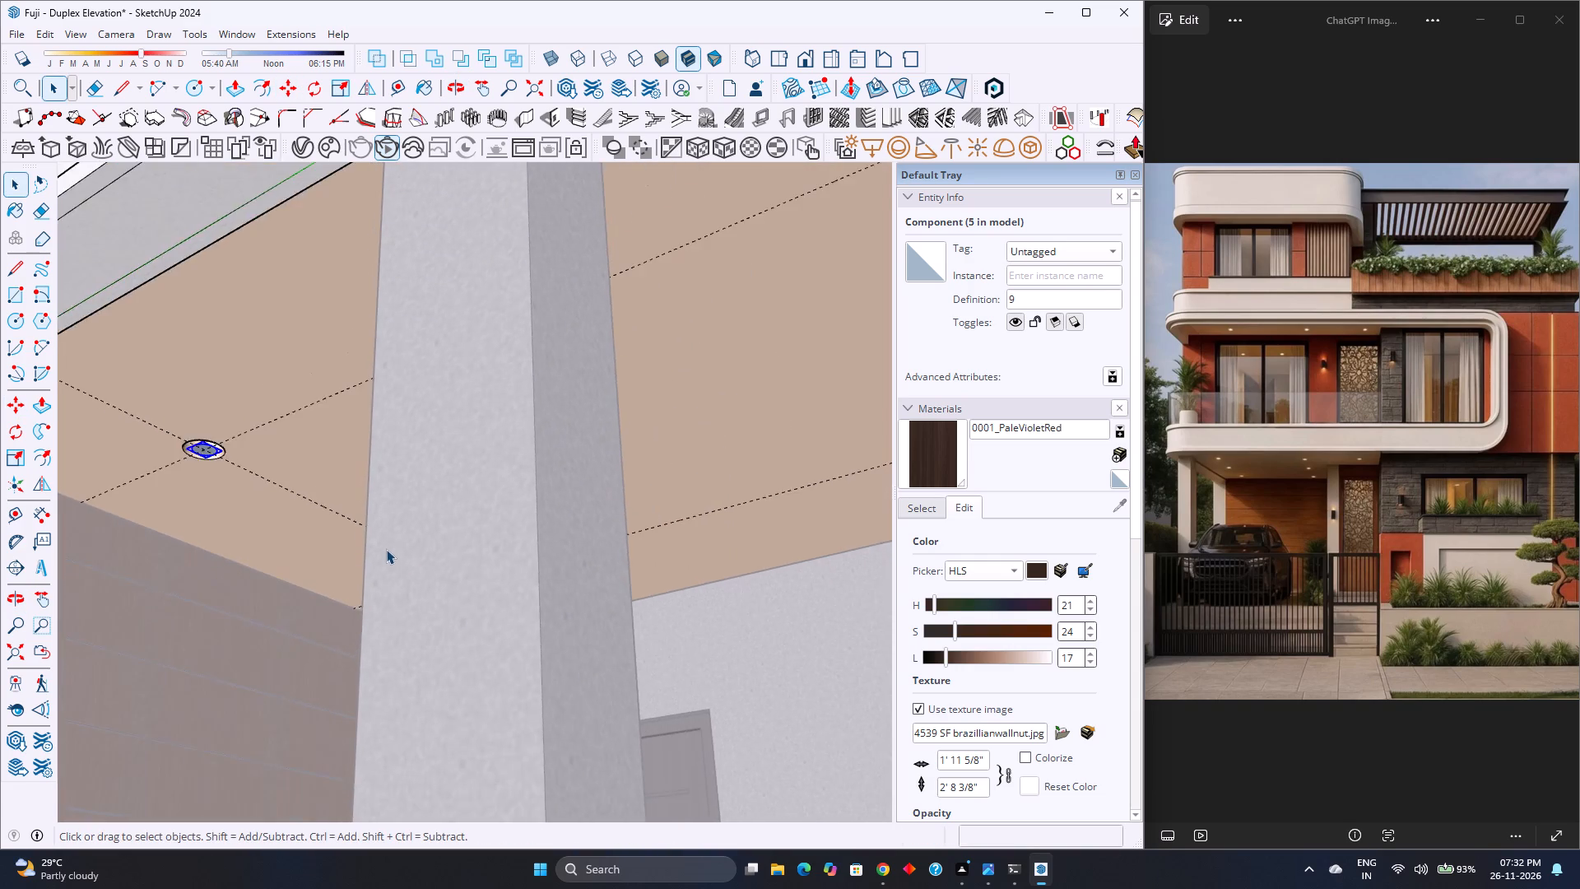
{"action": "scroll", "coordinate": [386, 549], "scroll_direction": "down", "scroll_amount": 20}
{"action": "scroll", "coordinate": [393, 532], "scroll_direction": "down", "scroll_amount": 5}
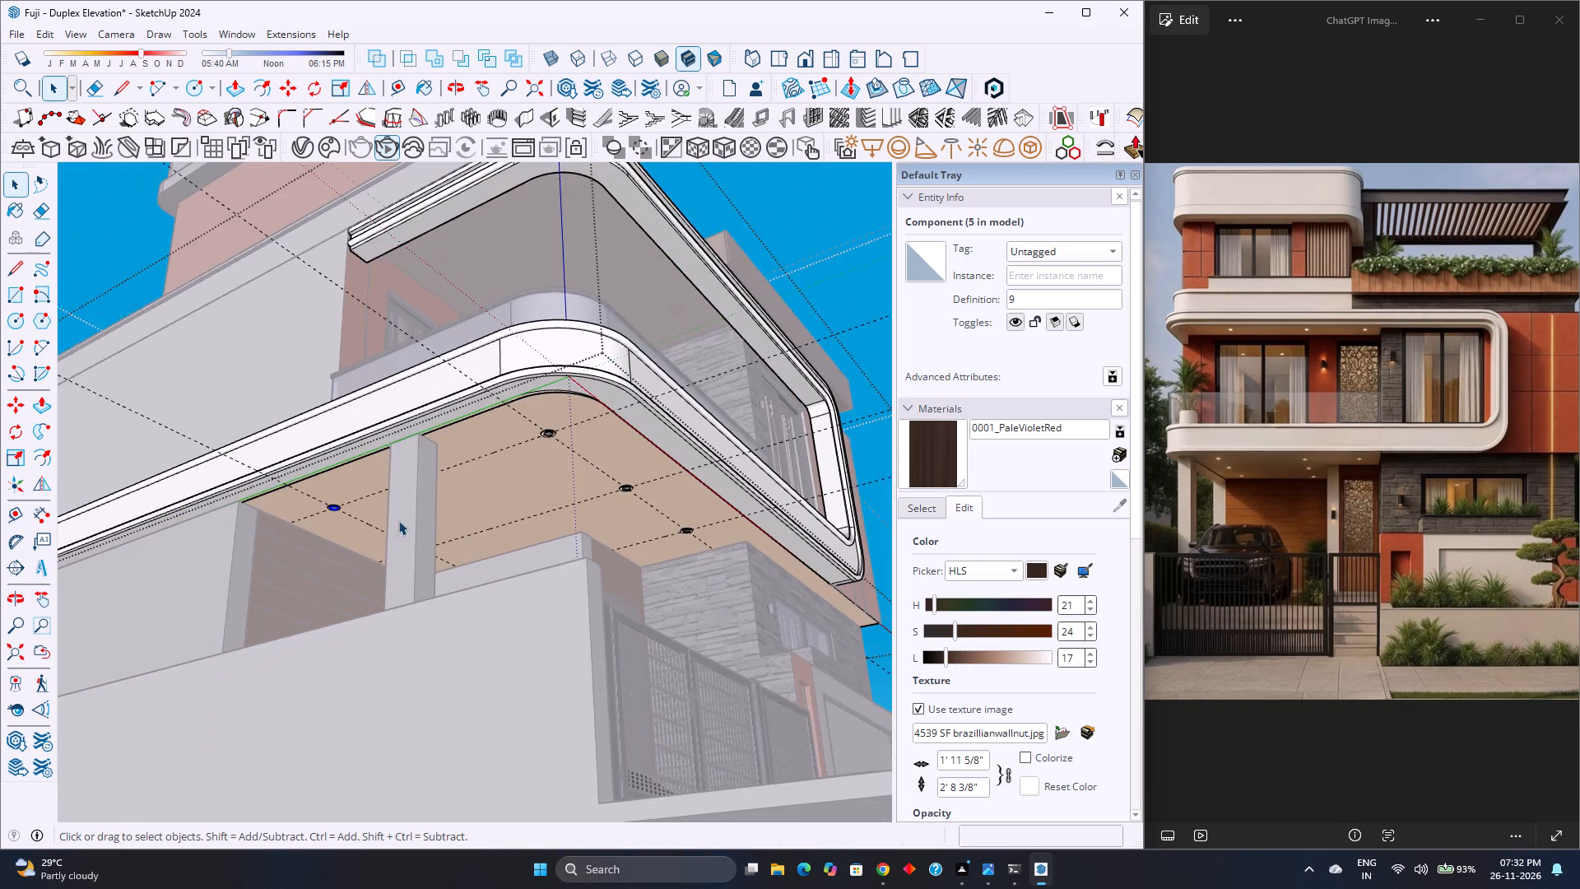
{"action": "scroll", "coordinate": [398, 520], "scroll_direction": "down", "scroll_amount": 2}
{"action": "left_click", "coordinate": [691, 247]}
Open the first-floor balcony ceiling group and recess the outer back-row circle near the orange wall by 3".
{"action": "scroll", "coordinate": [599, 282], "scroll_direction": "up", "scroll_amount": 5}
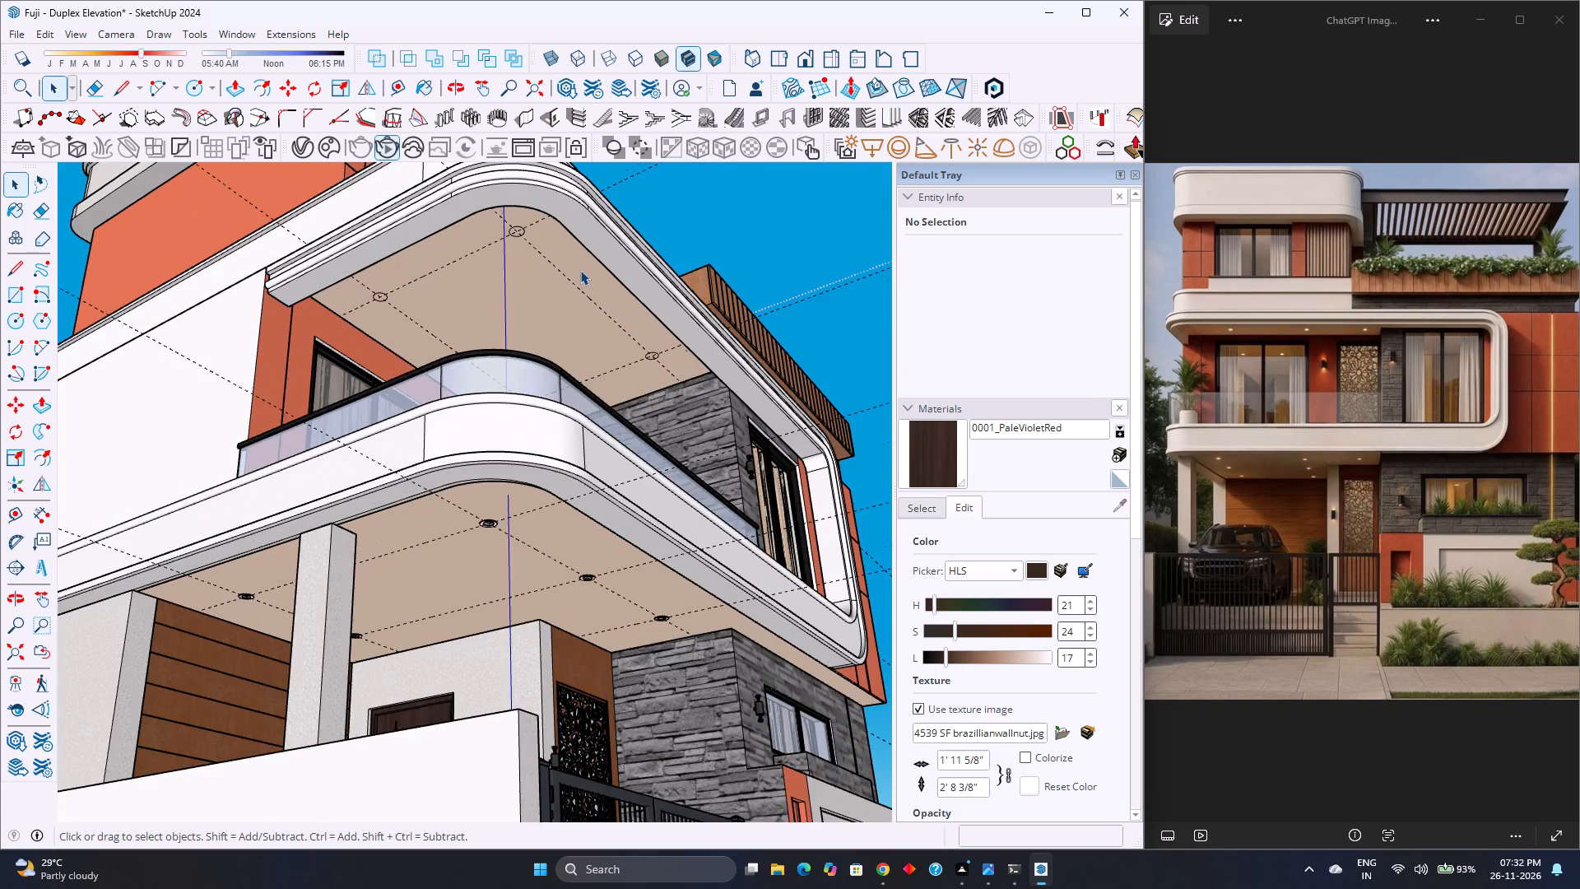
{"action": "scroll", "coordinate": [580, 270], "scroll_direction": "up", "scroll_amount": 3}
{"action": "scroll", "coordinate": [340, 245], "scroll_direction": "up", "scroll_amount": 15}
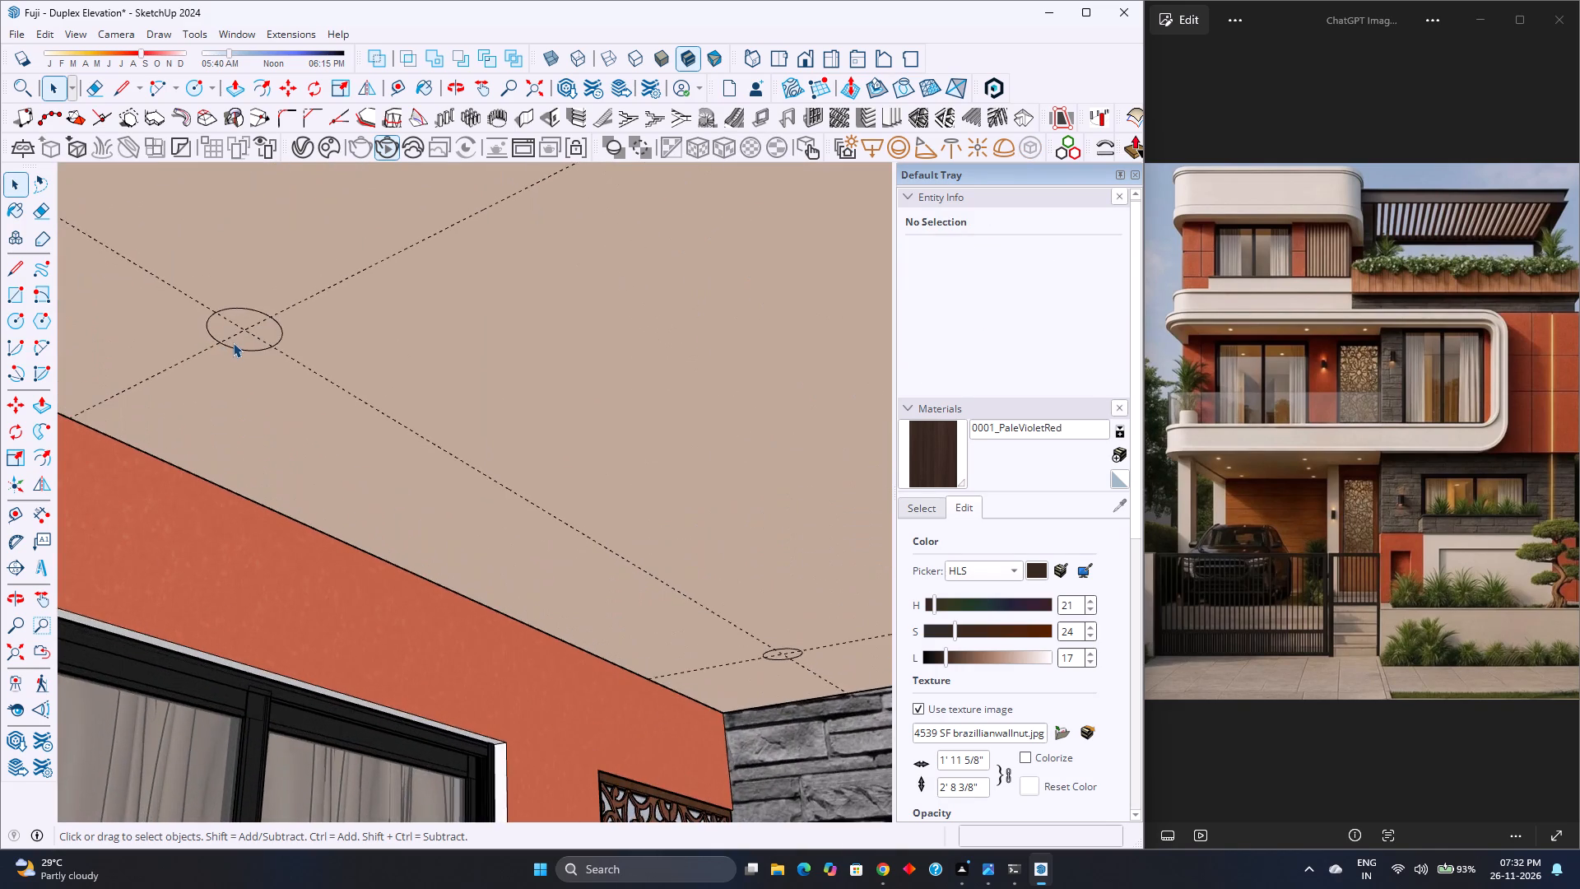
{"action": "scroll", "coordinate": [233, 342], "scroll_direction": "up", "scroll_amount": 4}
{"action": "left_click", "coordinate": [260, 339]}
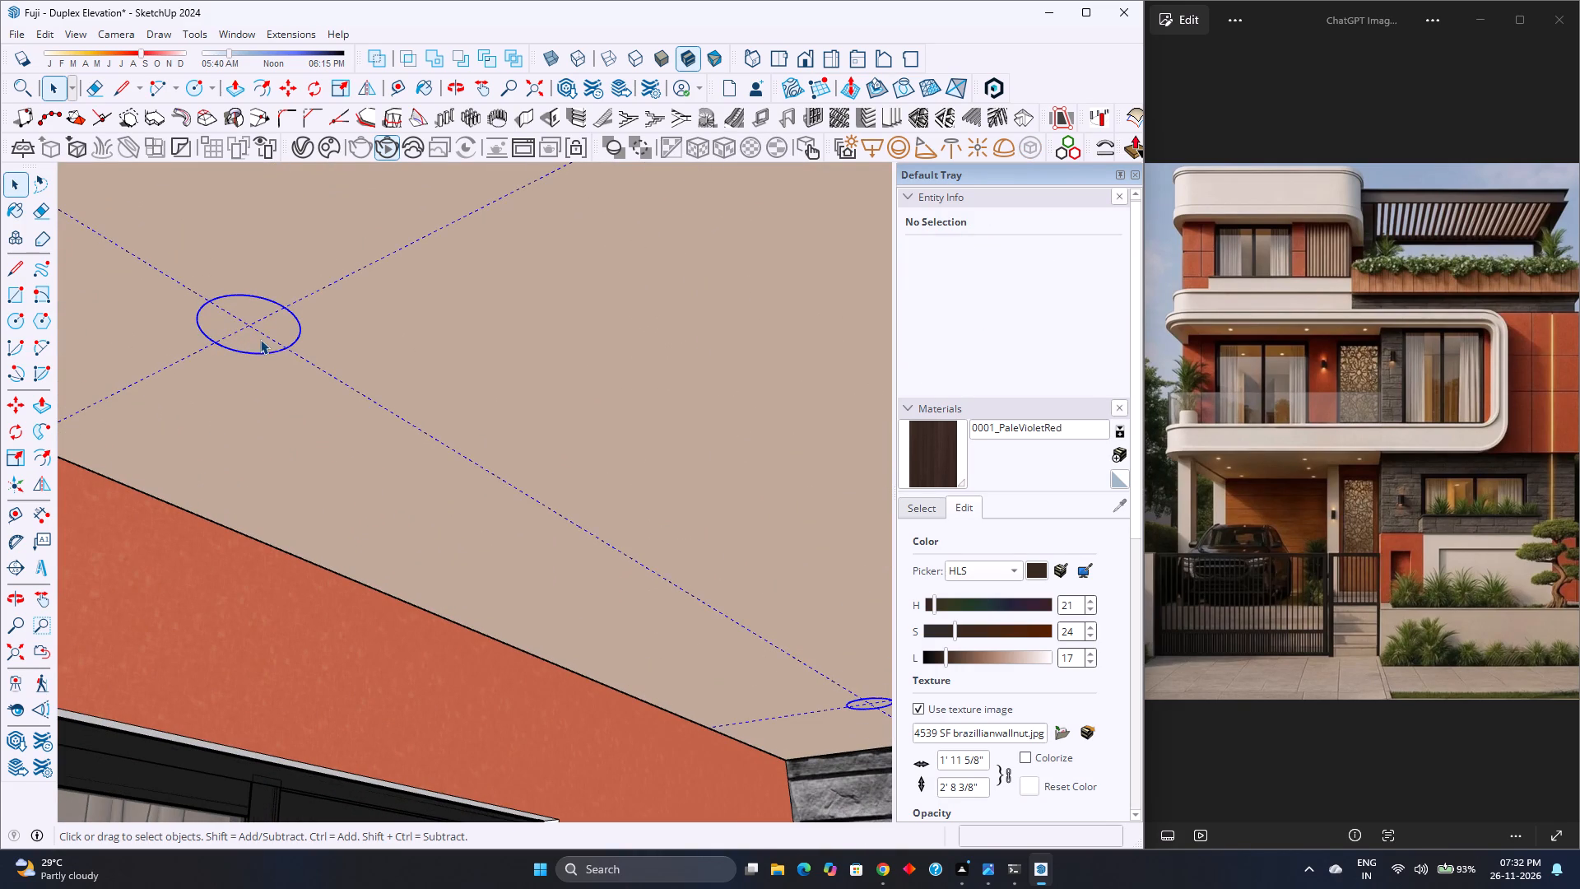
{"action": "double_click", "coordinate": [251, 342]}
{"action": "scroll", "coordinate": [245, 345], "scroll_direction": "up", "scroll_amount": 4}
{"action": "left_click", "coordinate": [245, 345]}
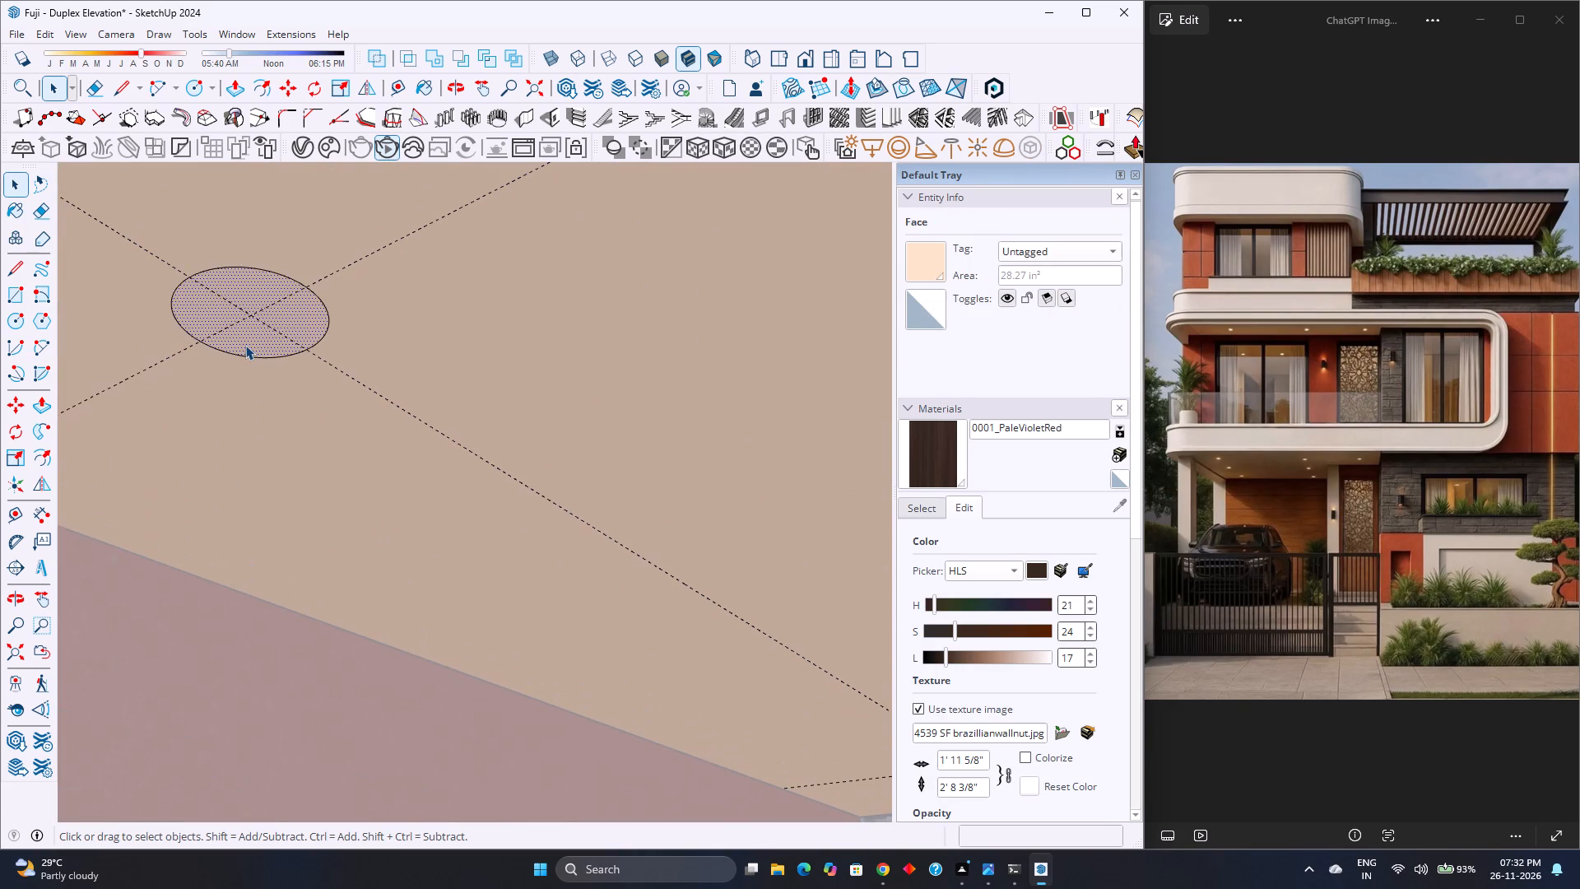
{"action": "key", "text": "p"}
{"action": "left_click", "coordinate": [245, 345]}
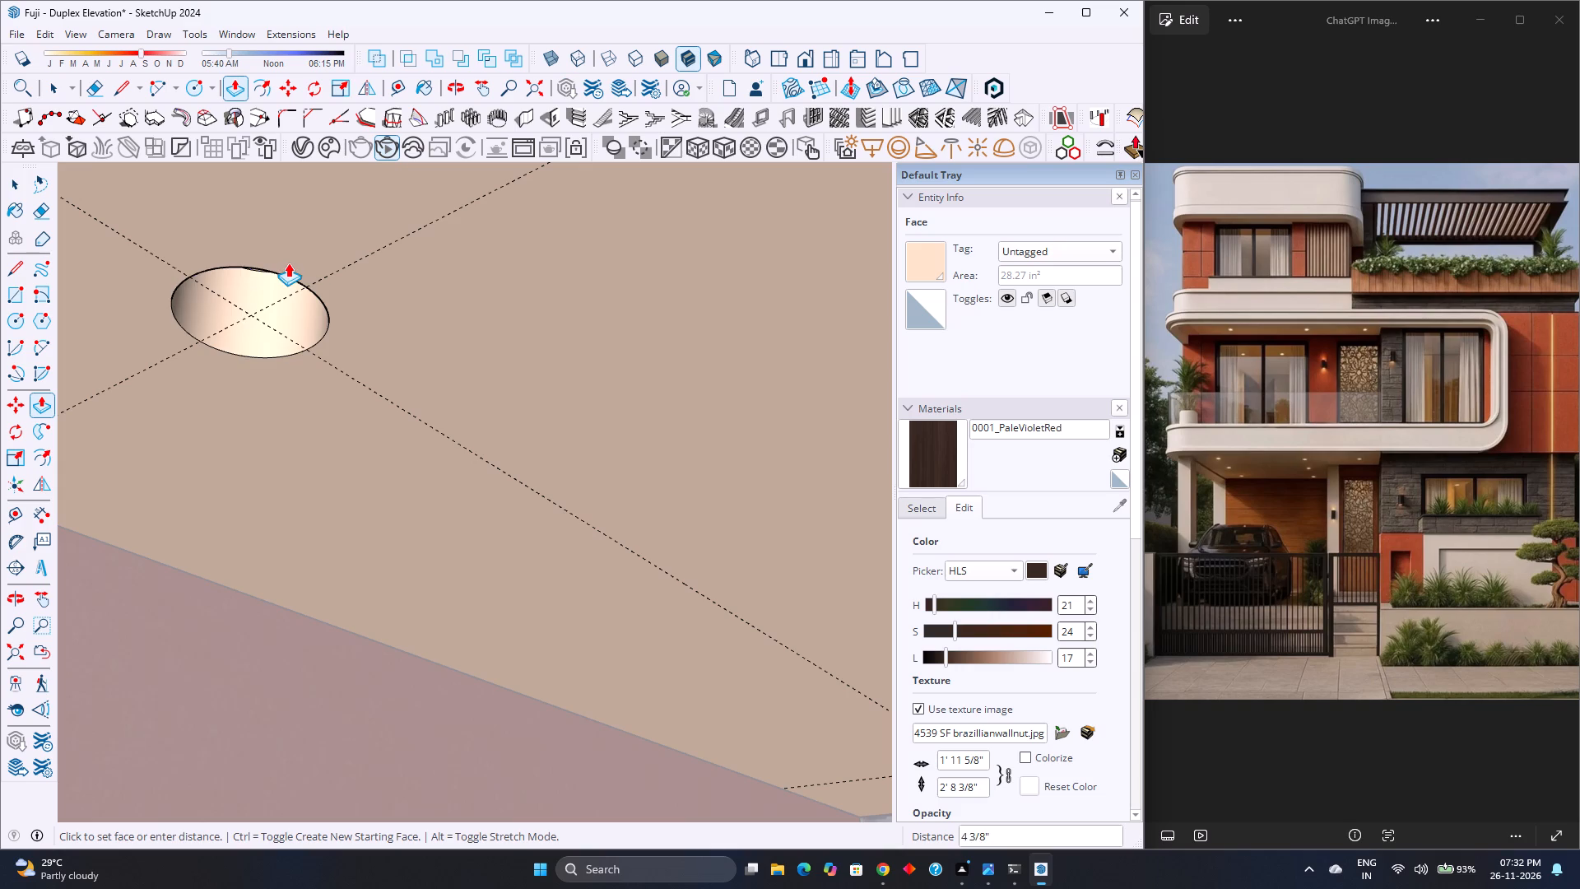
{"action": "key", "text": "3"}
{"action": "key", "text": "Return"}
Recess the balcony ceiling's front-corner circle and the two circles nearest the stone wall by the same 3".
{"action": "scroll", "coordinate": [133, 393], "scroll_direction": "down", "scroll_amount": 12}
{"action": "scroll", "coordinate": [159, 397], "scroll_direction": "down", "scroll_amount": 14}
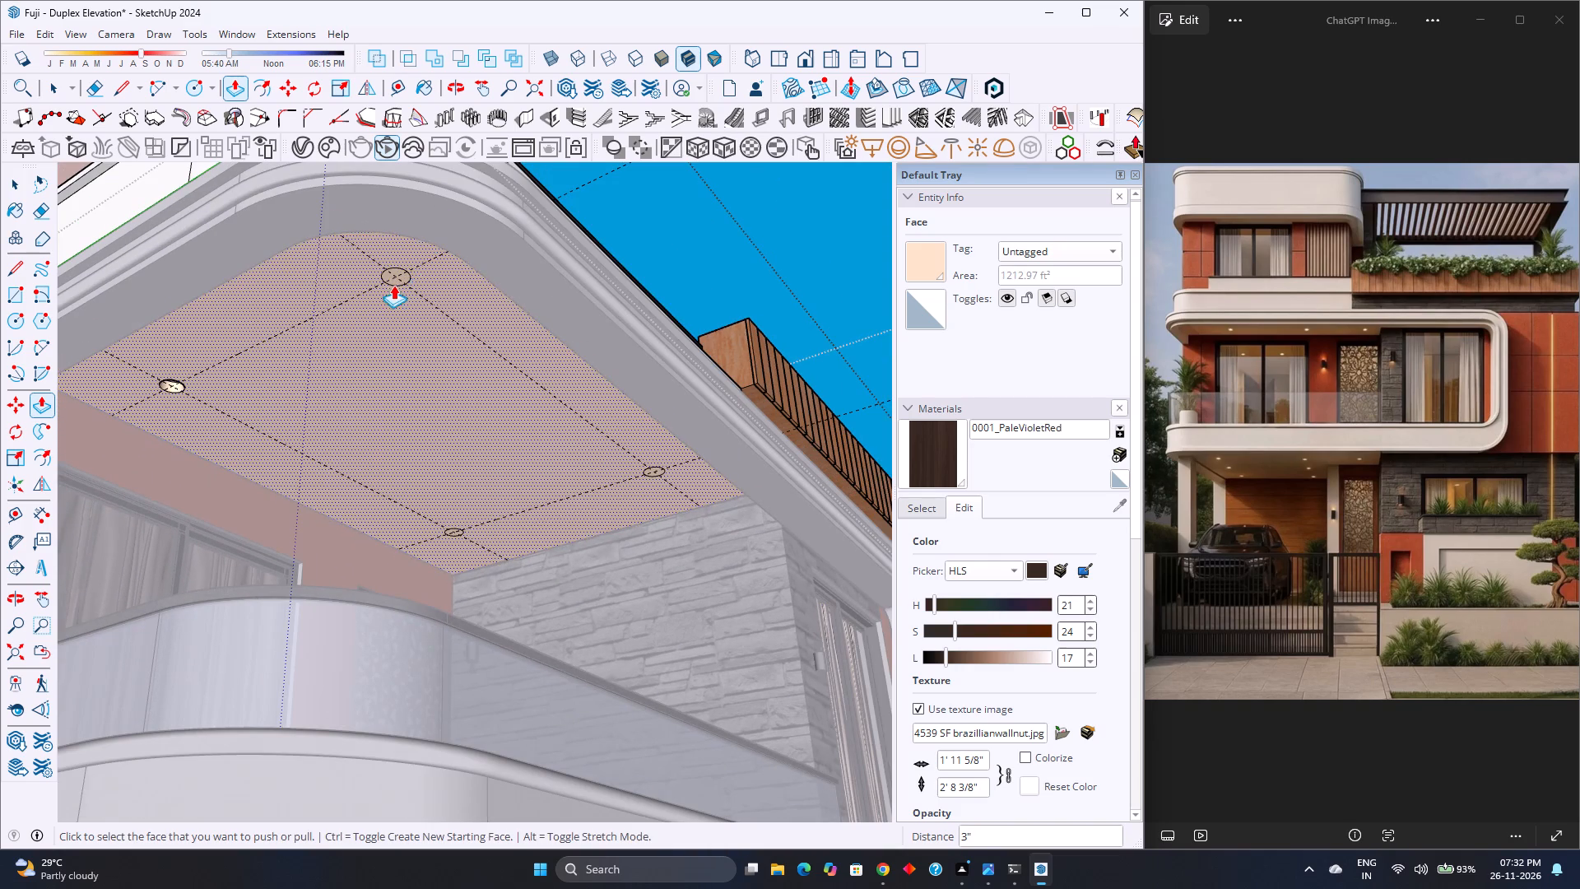
{"action": "double_click", "coordinate": [397, 275]}
{"action": "scroll", "coordinate": [439, 542], "scroll_direction": "up", "scroll_amount": 6}
{"action": "double_click", "coordinate": [457, 524]}
{"action": "scroll", "coordinate": [378, 518], "scroll_direction": "down", "scroll_amount": 5}
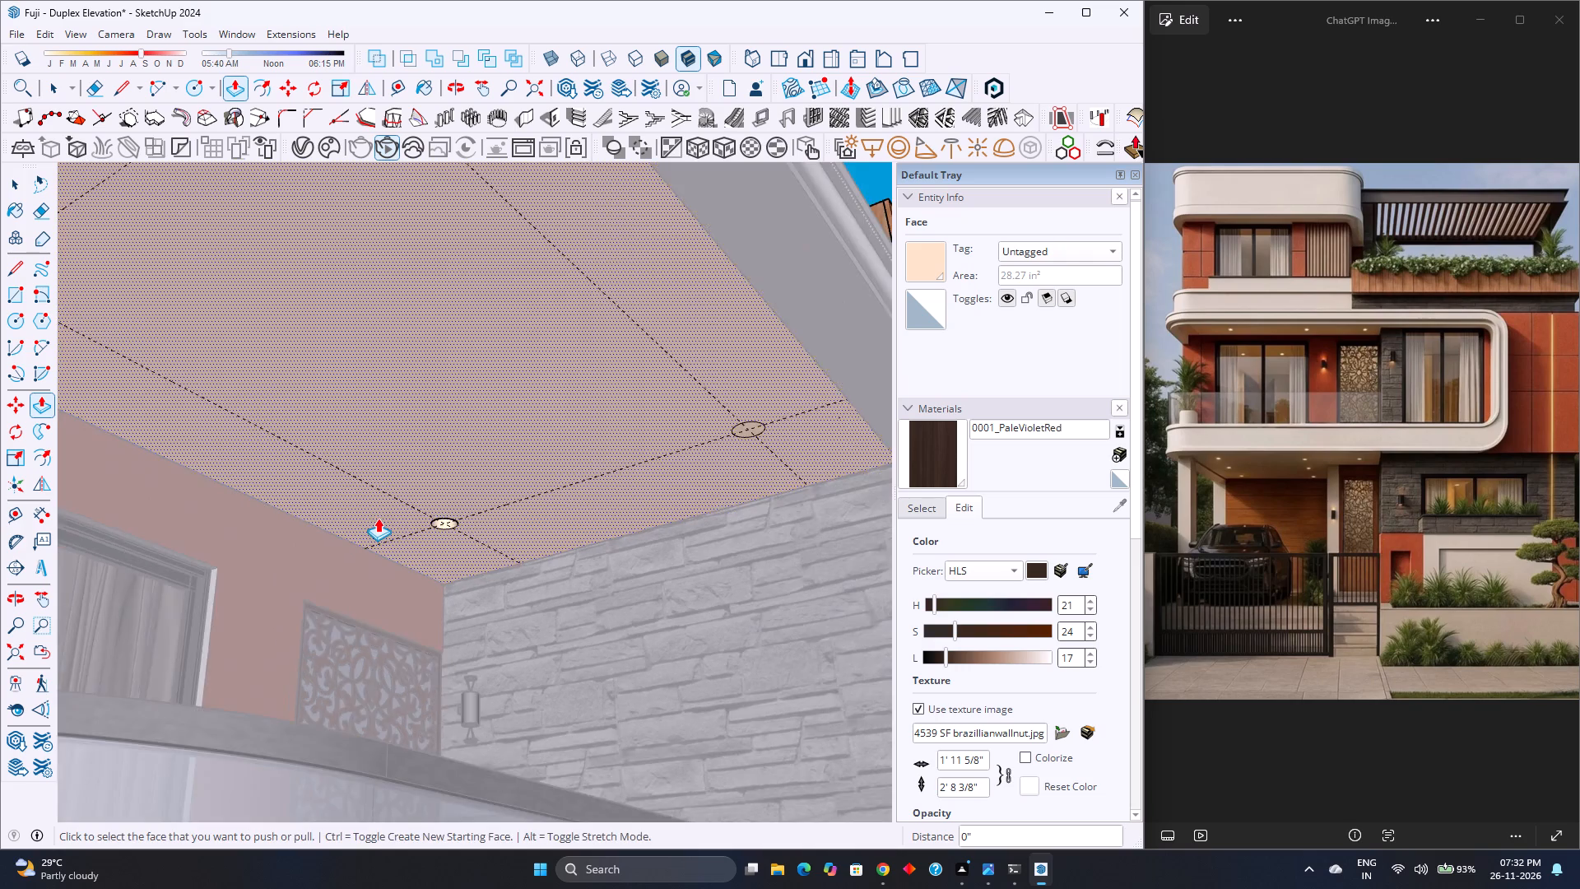
{"action": "scroll", "coordinate": [378, 518], "scroll_direction": "down", "scroll_amount": 6}
{"action": "scroll", "coordinate": [587, 474], "scroll_direction": "up", "scroll_amount": 8}
{"action": "double_click", "coordinate": [595, 465]}
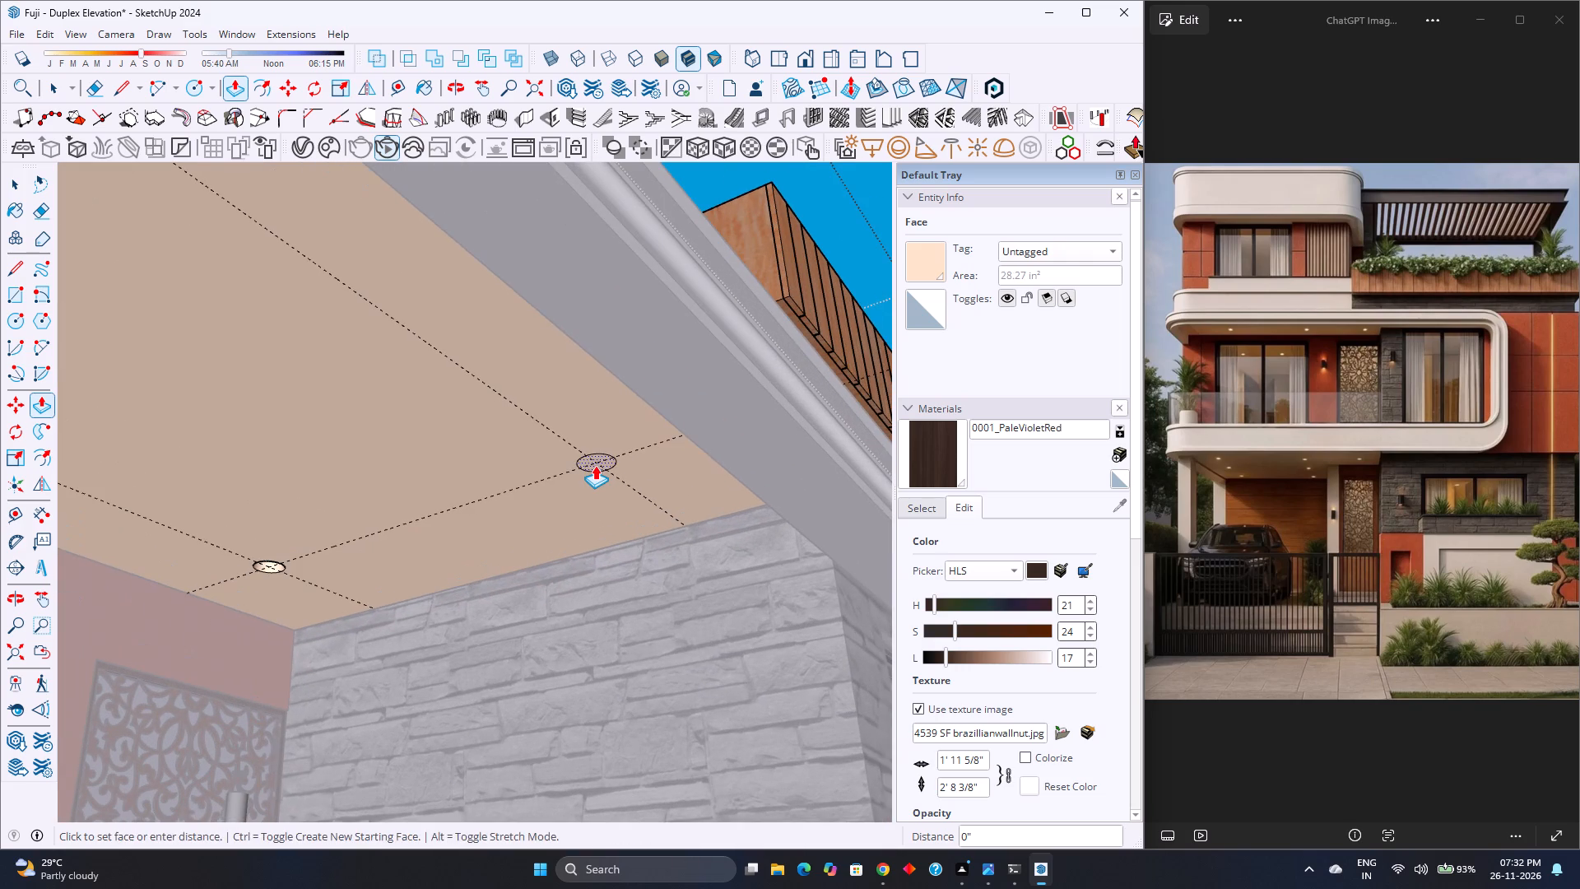
Paste the disc component into the balcony ceiling and centre it in the front-row recess nearest the stone wall.
{"action": "key", "text": "ctrl+v"}
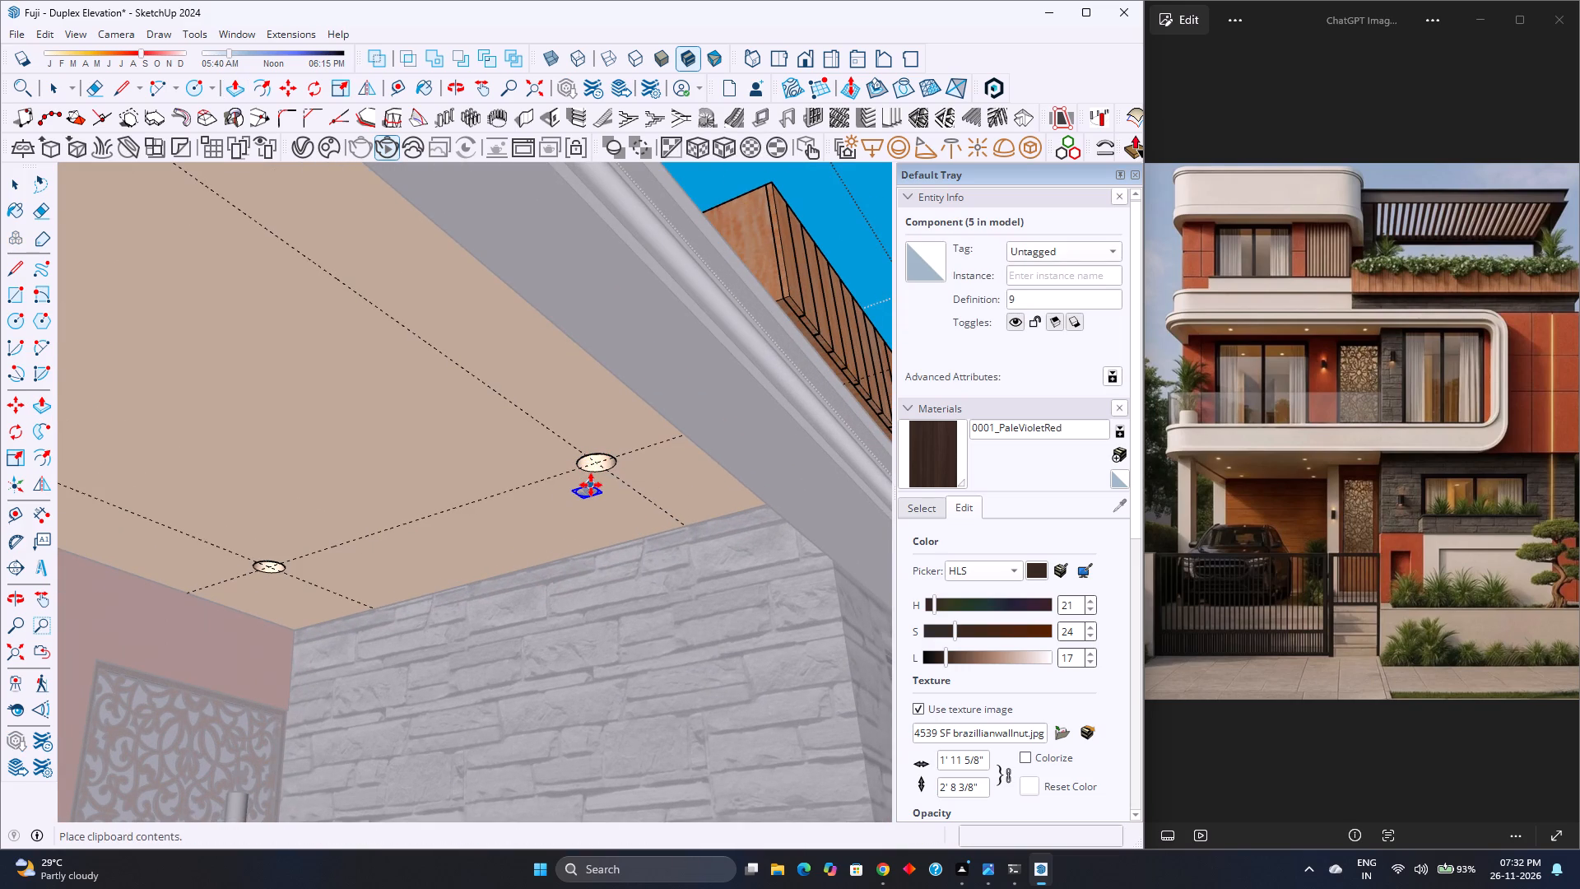
{"action": "left_click", "coordinate": [591, 485]}
{"action": "scroll", "coordinate": [579, 505], "scroll_direction": "up", "scroll_amount": 15}
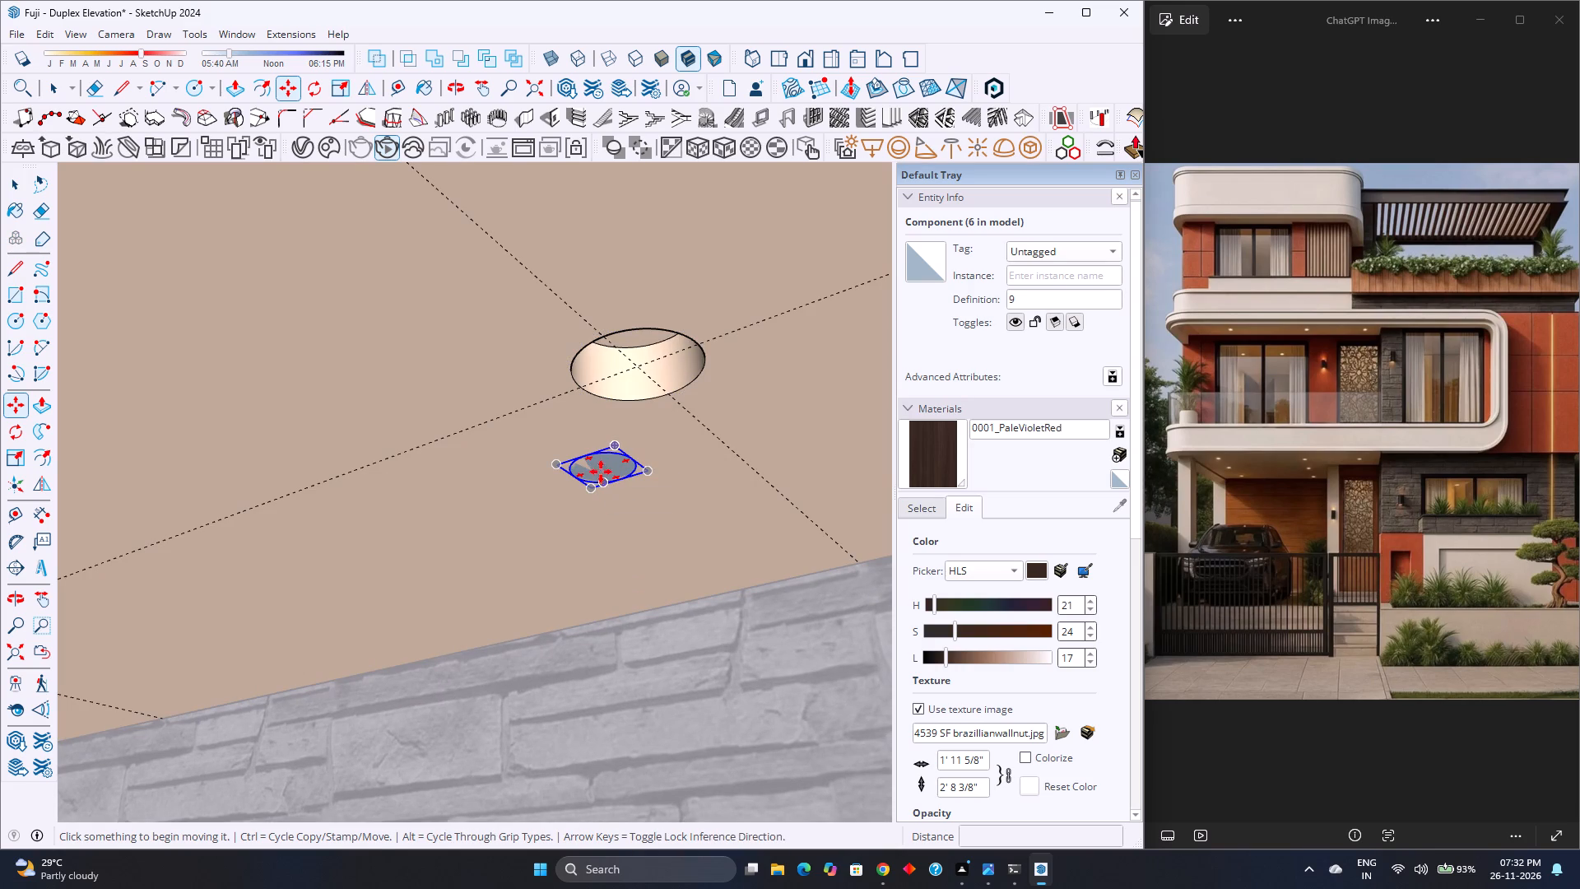
{"action": "left_click", "coordinate": [601, 468]}
{"action": "left_click", "coordinate": [641, 365]}
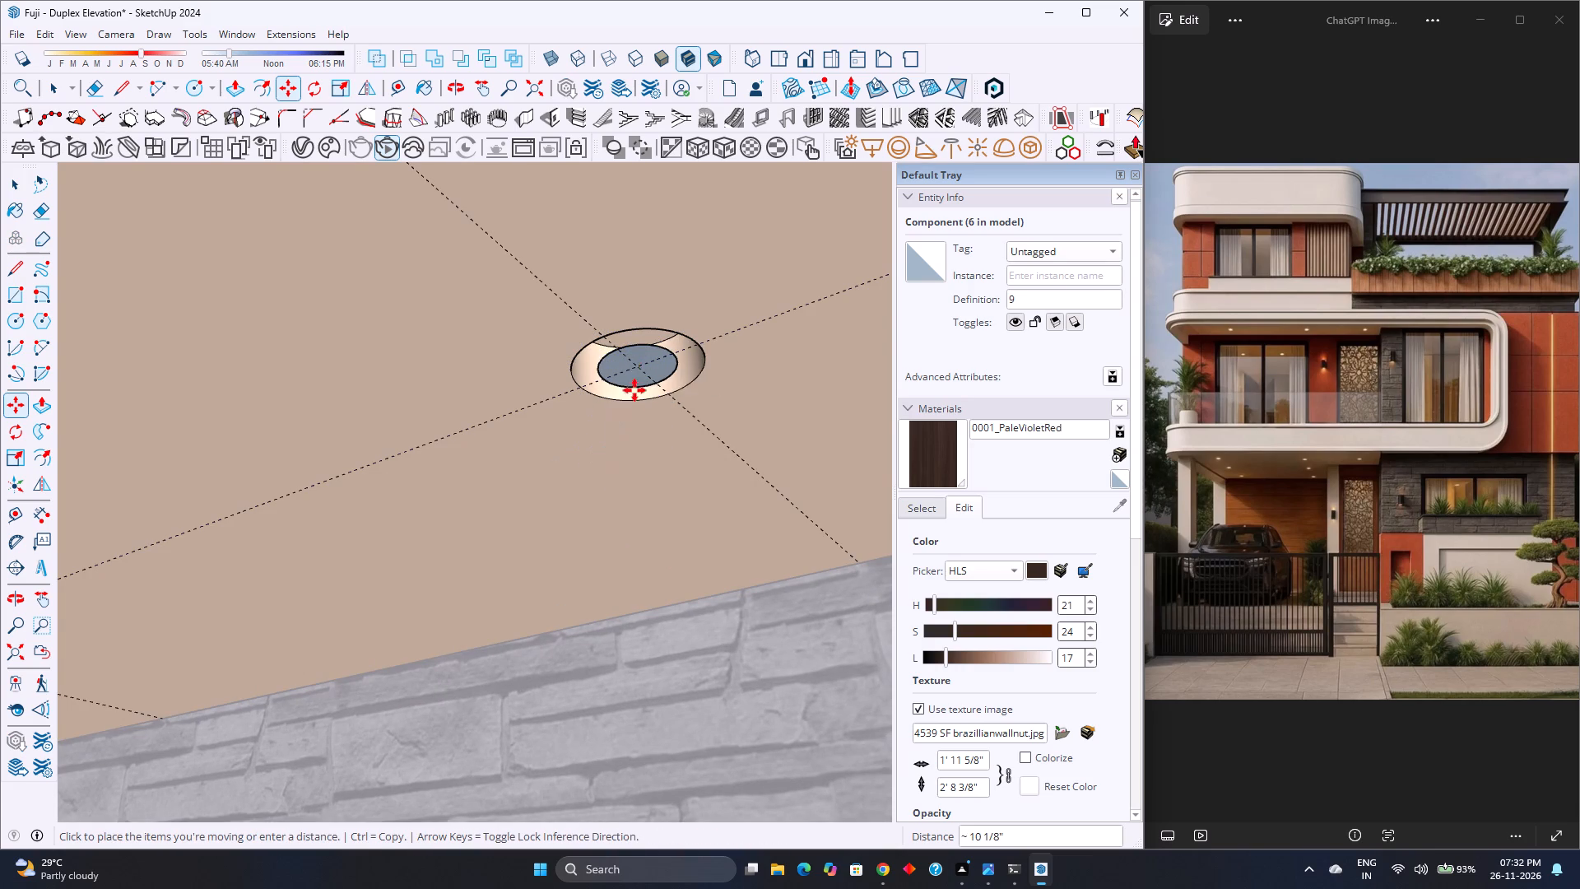
Copy the pasted disc 6' back to the centre of the back-row balcony recess nearest the stone wall.
{"action": "key", "text": "space"}
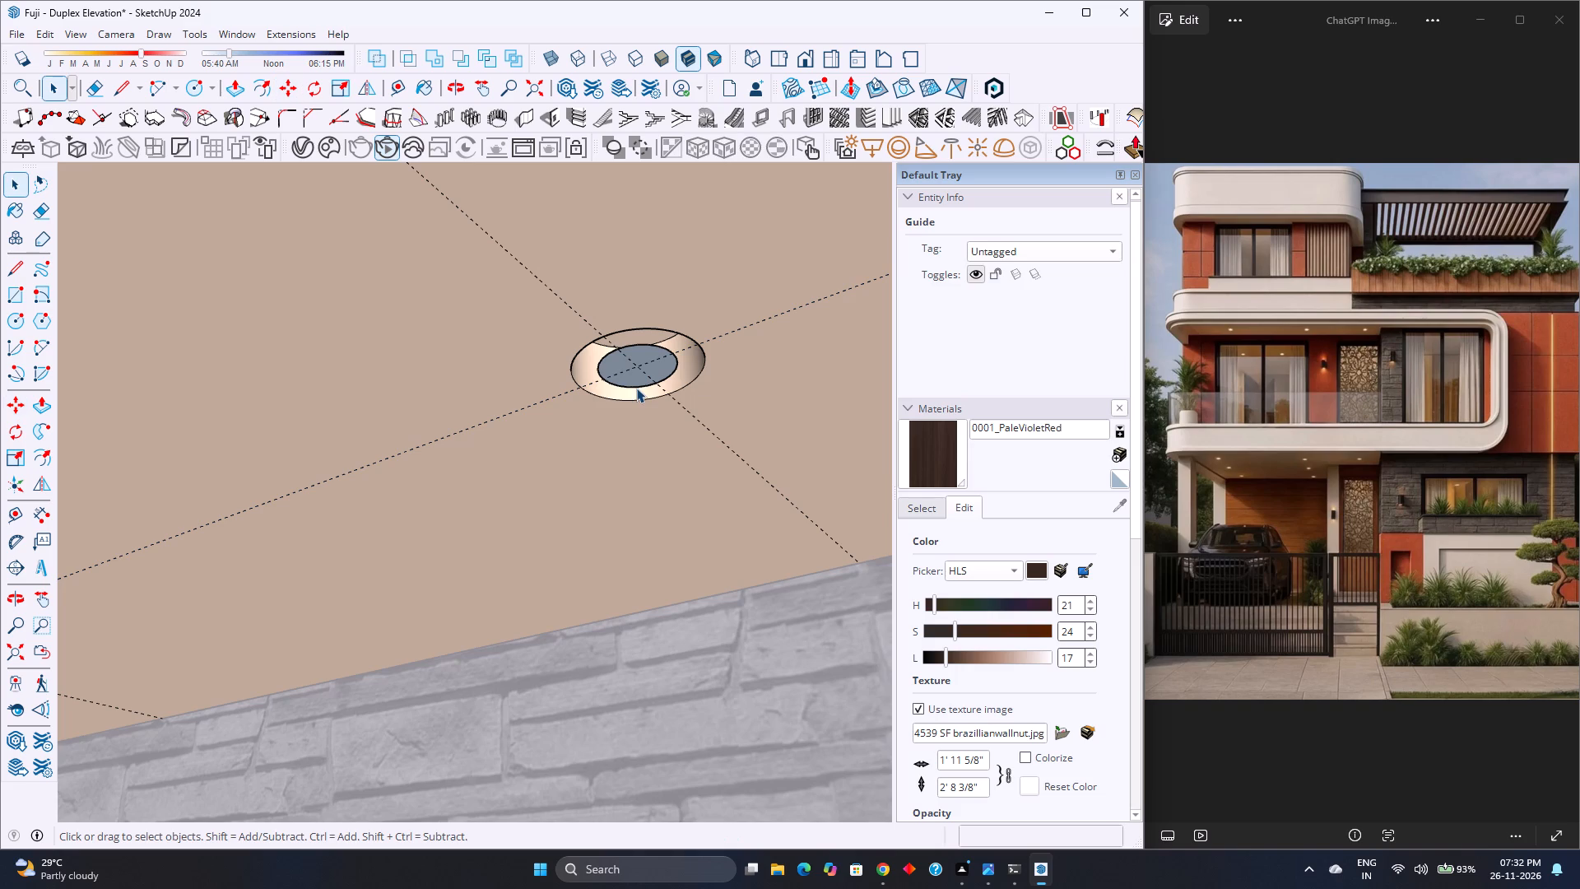
{"action": "left_click", "coordinate": [636, 382]}
{"action": "key", "text": "m"}
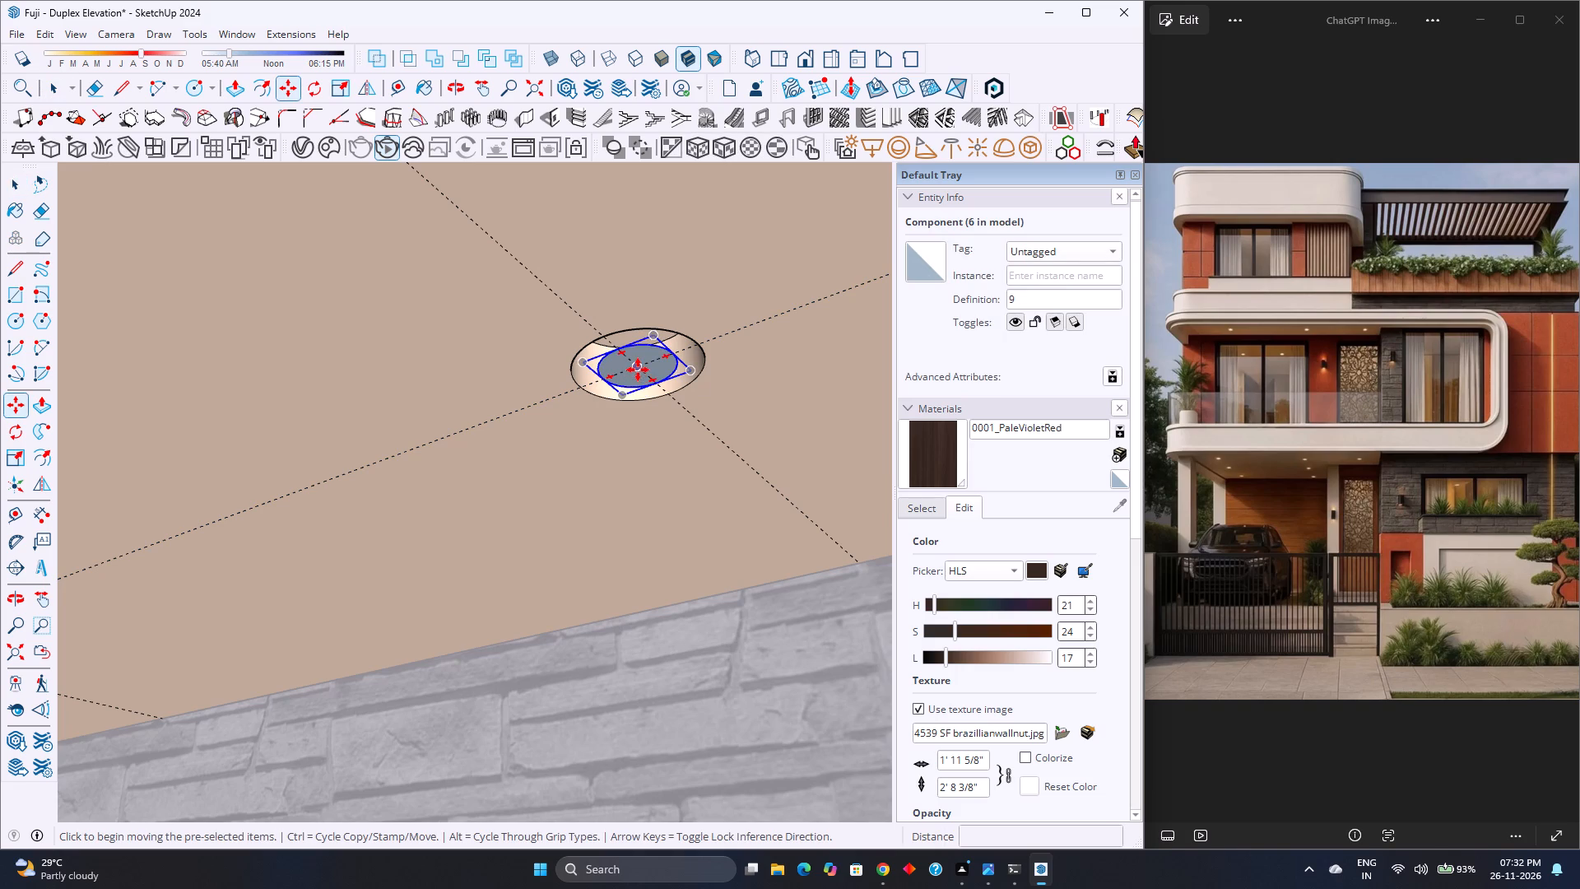
{"action": "left_click", "coordinate": [638, 370]}
{"action": "scroll", "coordinate": [629, 396], "scroll_direction": "down", "scroll_amount": 16}
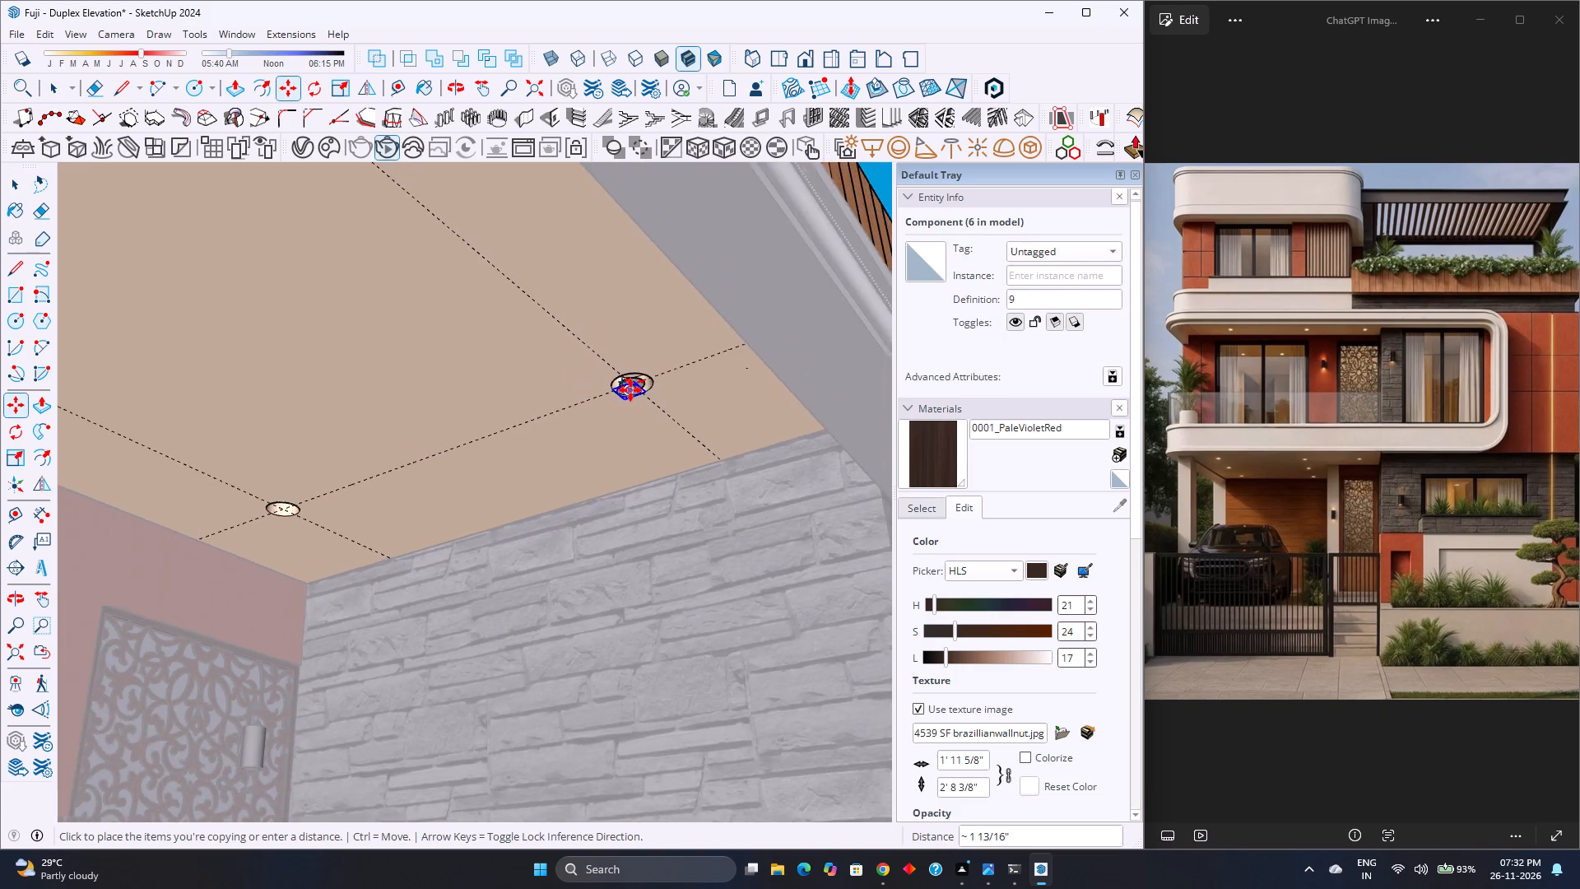
{"action": "scroll", "coordinate": [630, 390], "scroll_direction": "down", "scroll_amount": 4}
{"action": "scroll", "coordinate": [363, 467], "scroll_direction": "up", "scroll_amount": 12}
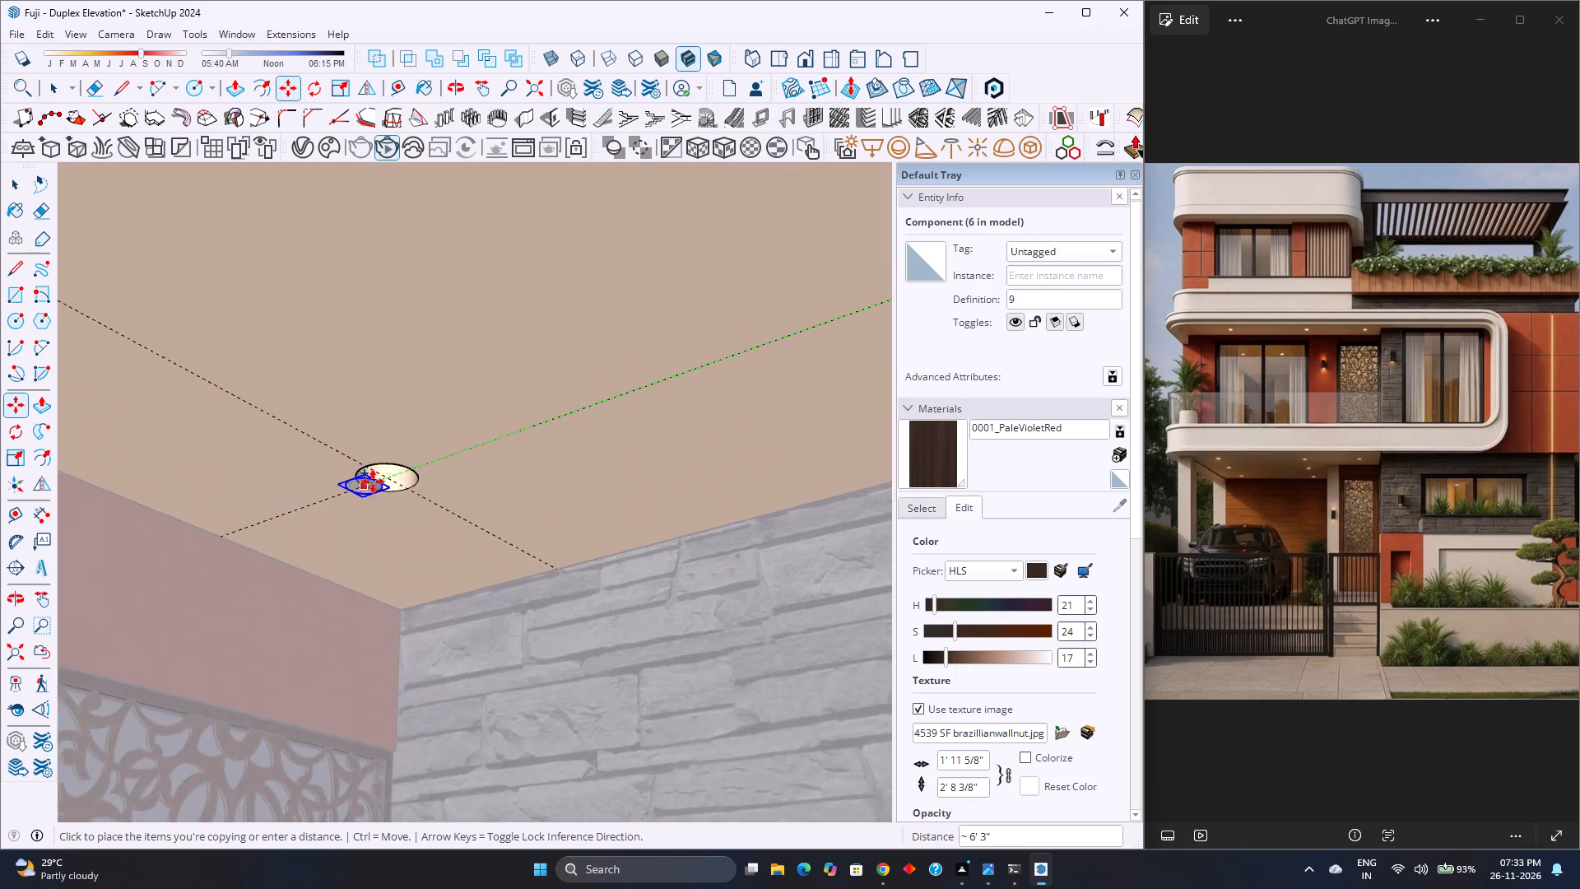
{"action": "scroll", "coordinate": [373, 482], "scroll_direction": "up", "scroll_amount": 5}
{"action": "left_click", "coordinate": [397, 468]}
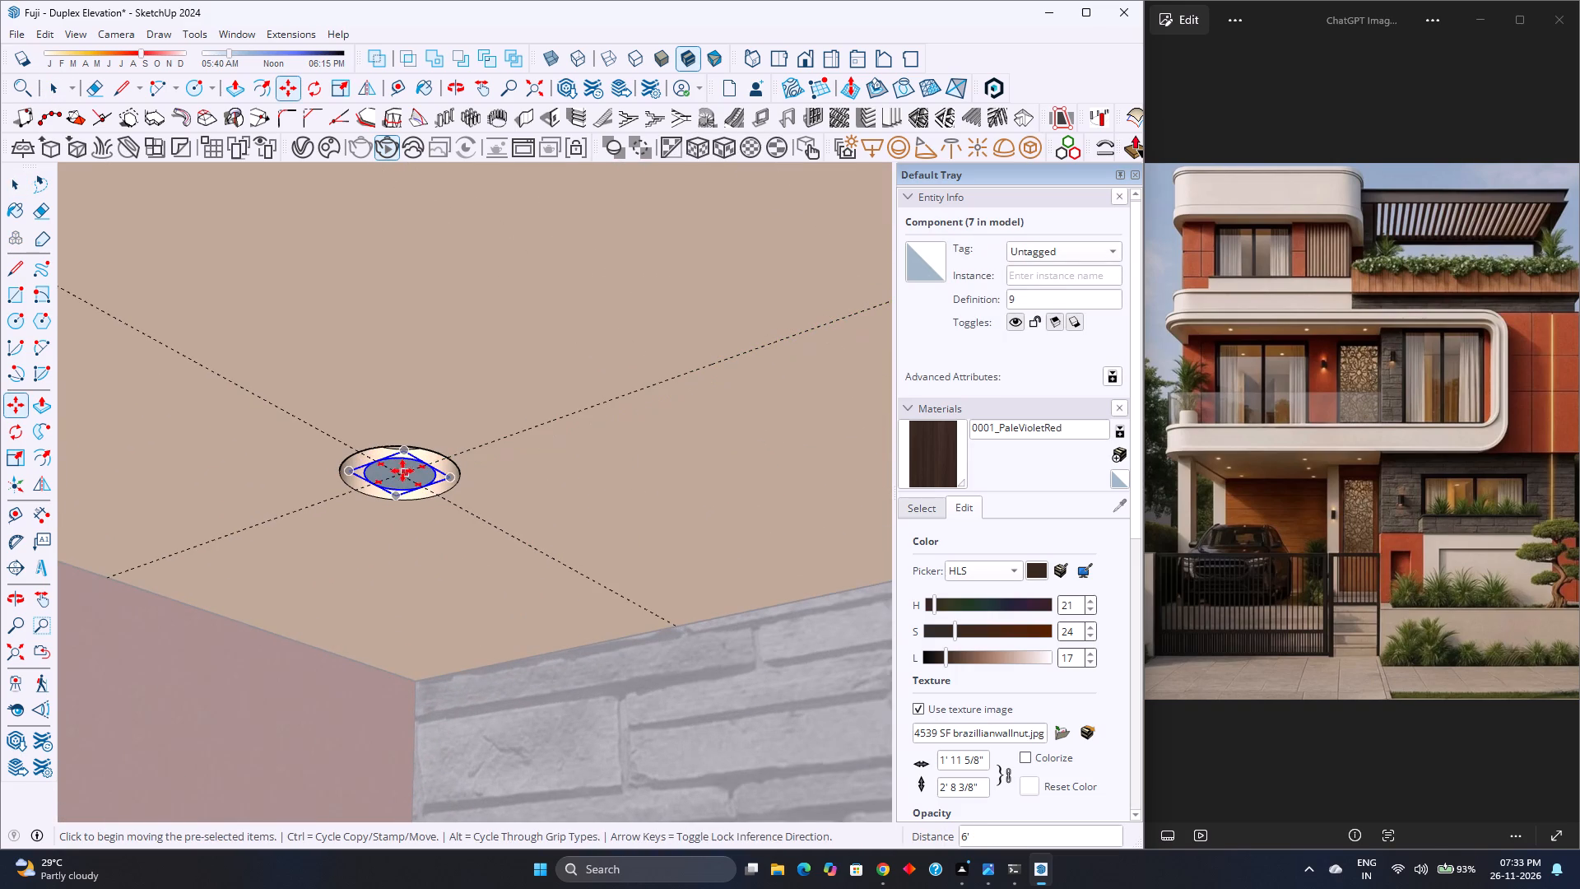
Copy the disc component along the balcony ceiling's back row to the centre of the recess near the orange wall, about 9' 4" away.
{"action": "left_click", "coordinate": [401, 473]}
{"action": "scroll", "coordinate": [401, 473], "scroll_direction": "down", "scroll_amount": 7}
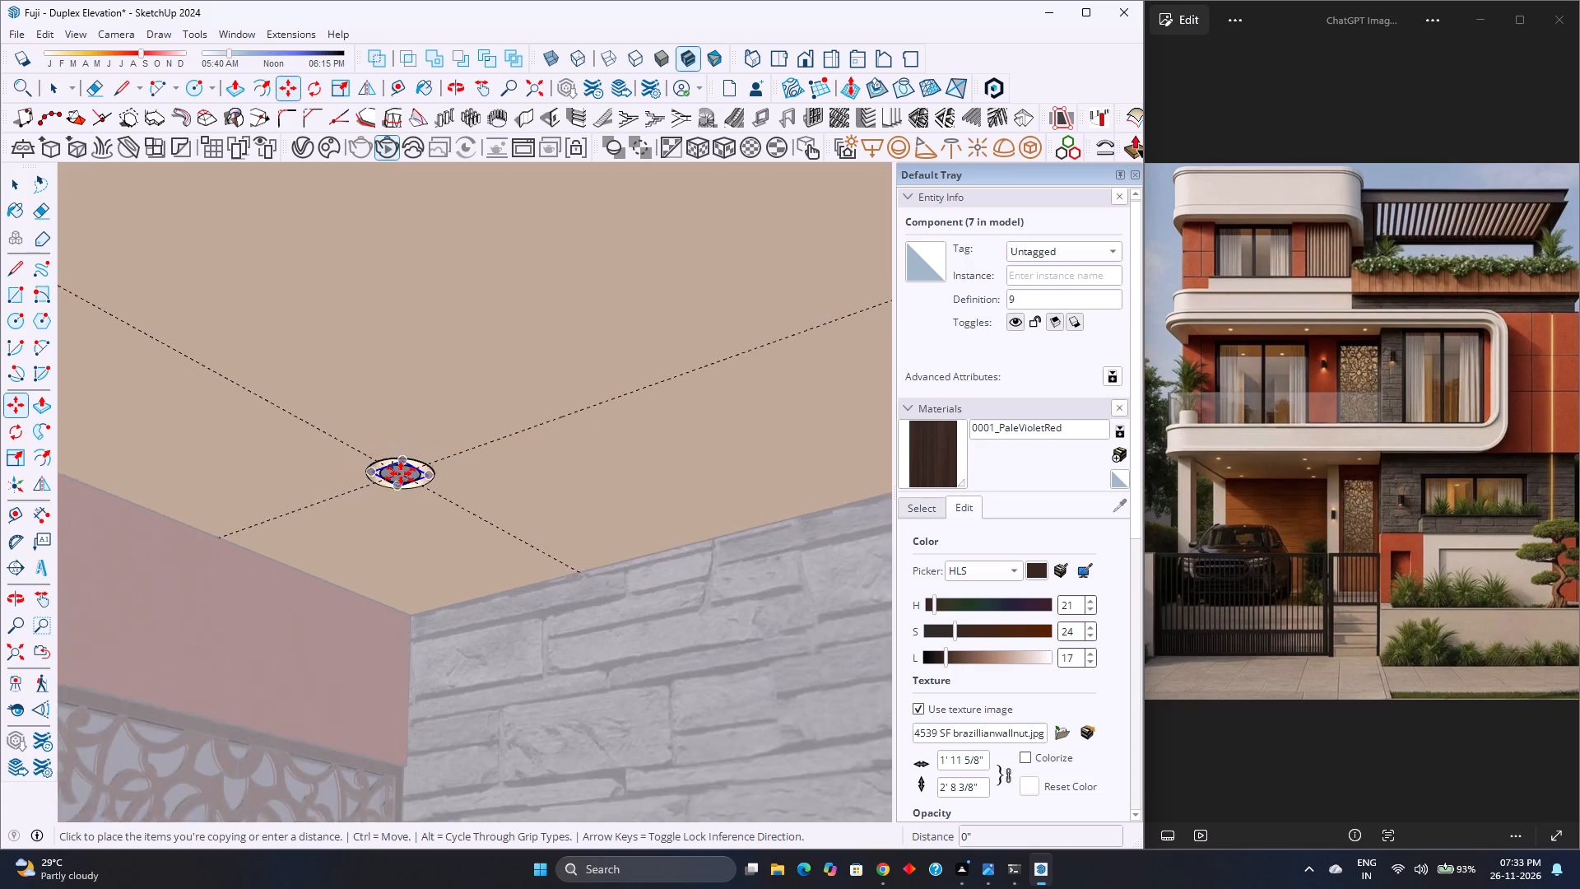
{"action": "scroll", "coordinate": [401, 473], "scroll_direction": "down", "scroll_amount": 20}
{"action": "scroll", "coordinate": [401, 473], "scroll_direction": "down", "scroll_amount": 2}
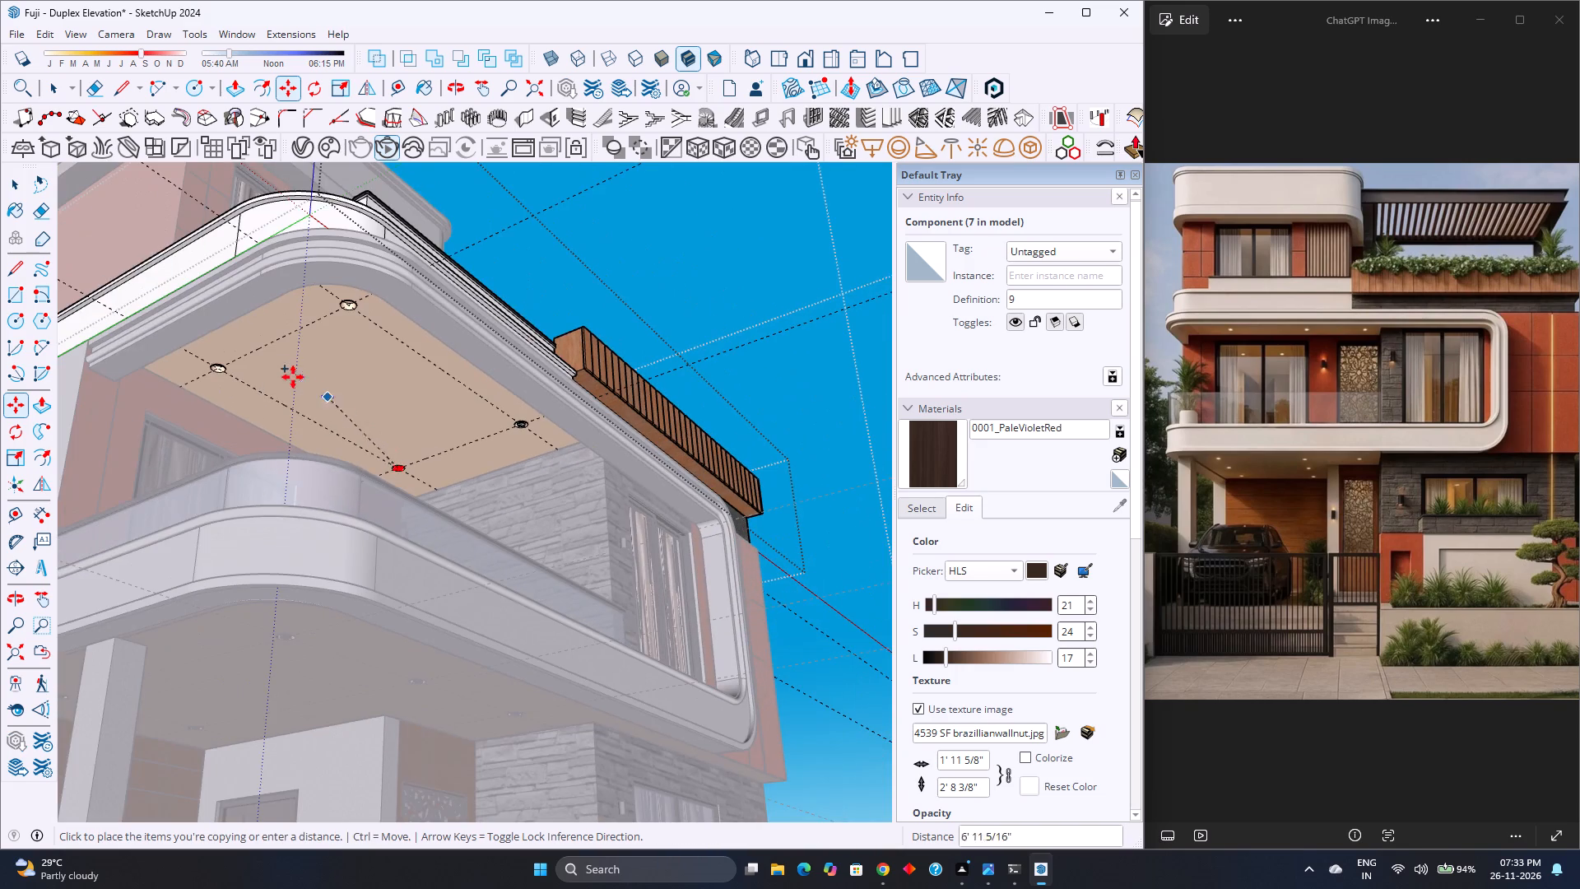
{"action": "scroll", "coordinate": [222, 374], "scroll_direction": "up", "scroll_amount": 20}
{"action": "scroll", "coordinate": [222, 374], "scroll_direction": "up", "scroll_amount": 2}
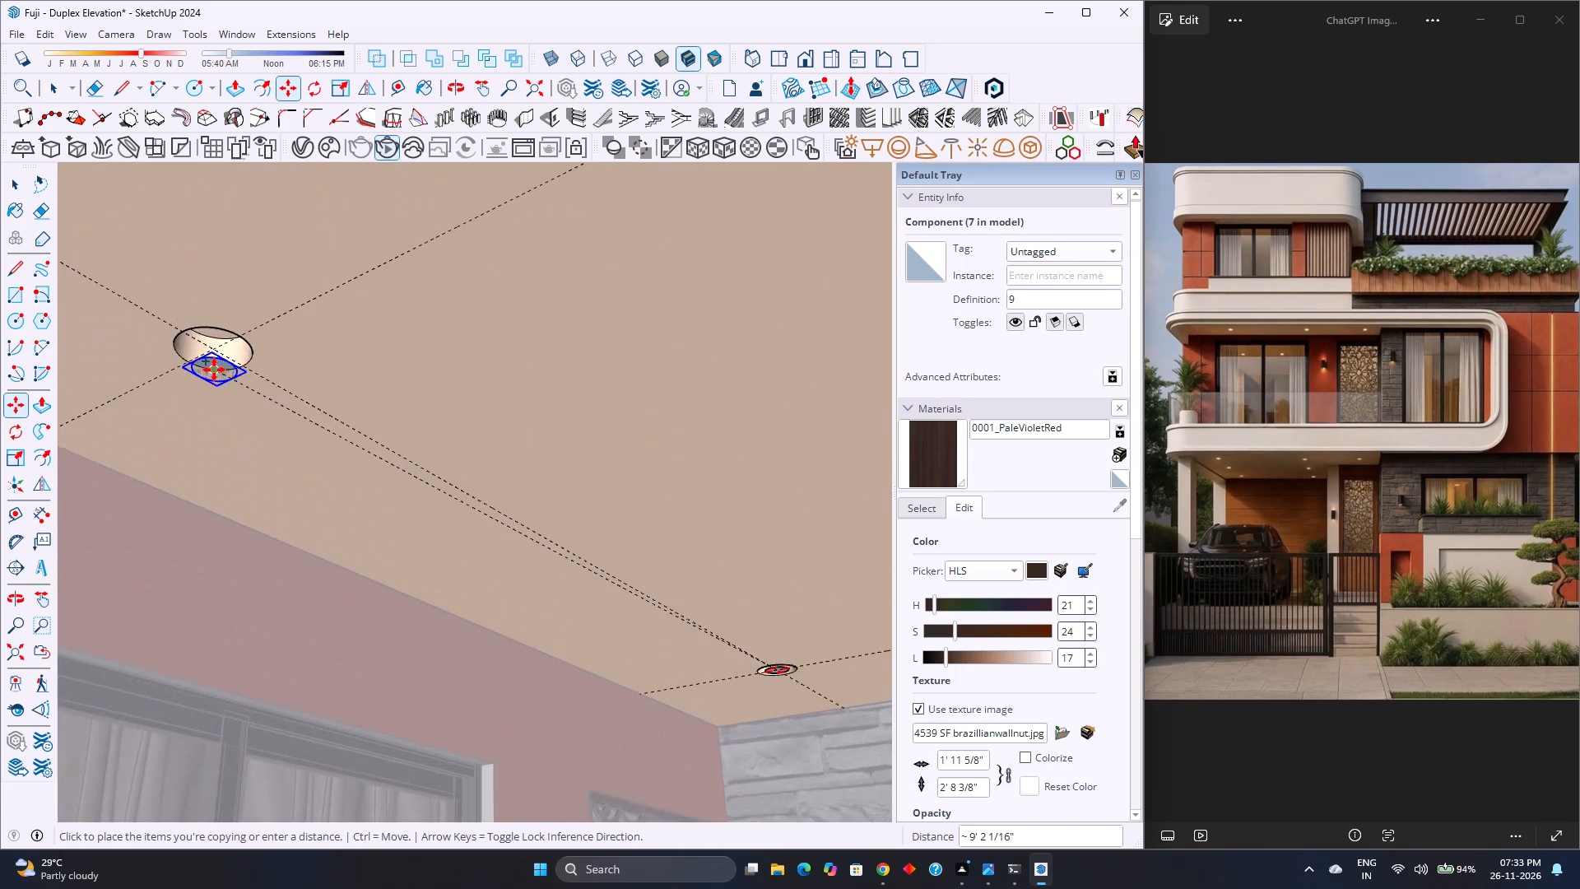
{"action": "scroll", "coordinate": [214, 370], "scroll_direction": "up", "scroll_amount": 2}
{"action": "left_click", "coordinate": [214, 344]}
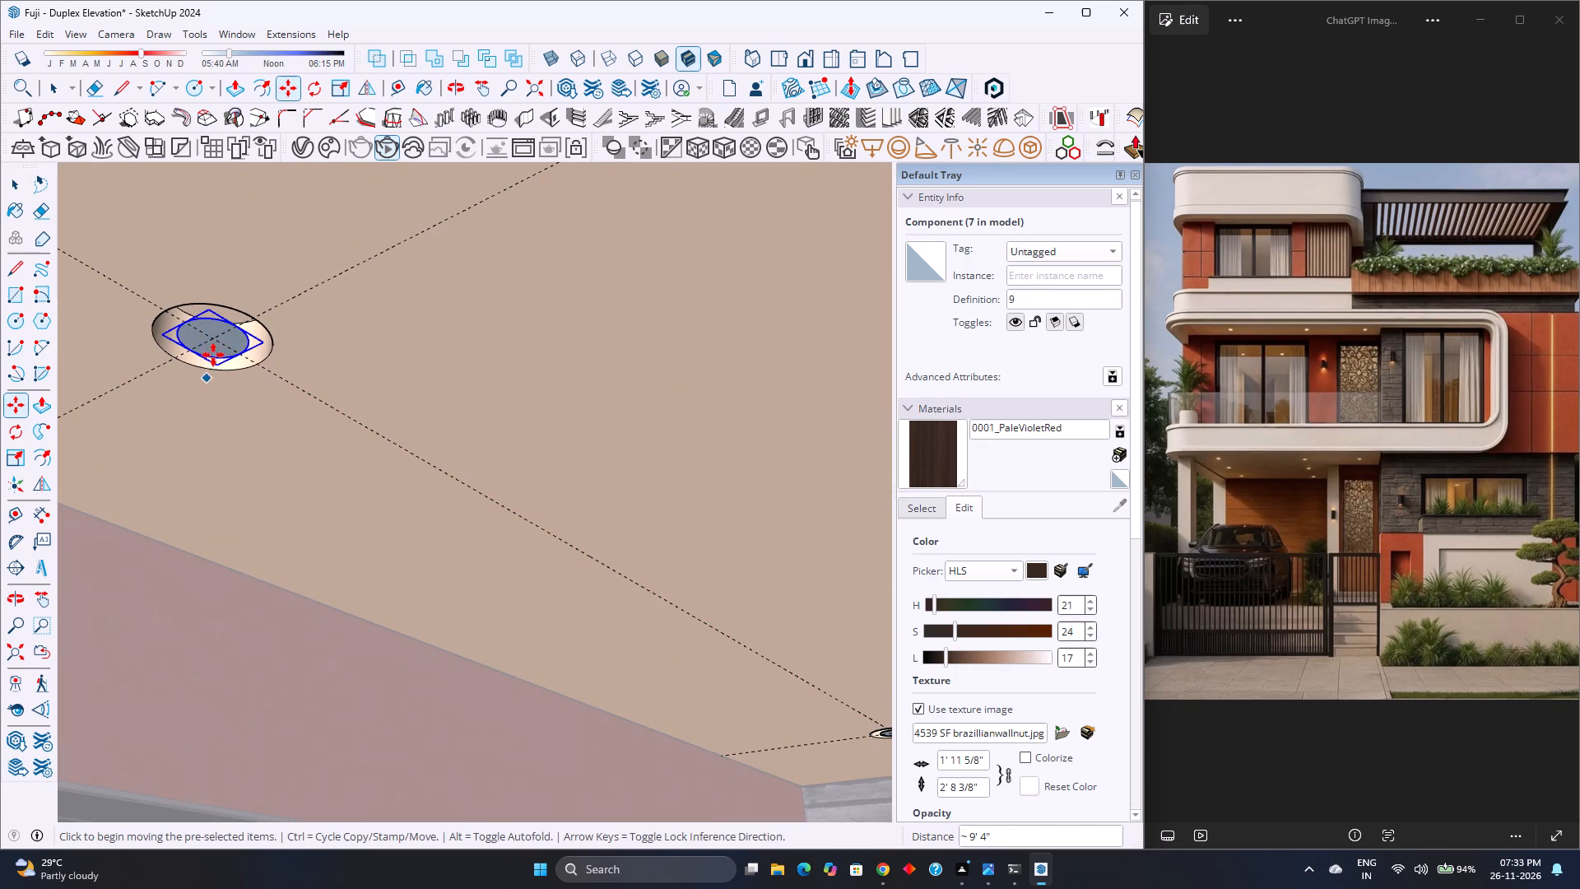
Copy that disc 6' forward to the centre of the balcony ceiling's front-corner recess.
{"action": "left_click", "coordinate": [216, 340]}
{"action": "scroll", "coordinate": [215, 340], "scroll_direction": "down", "scroll_amount": 11}
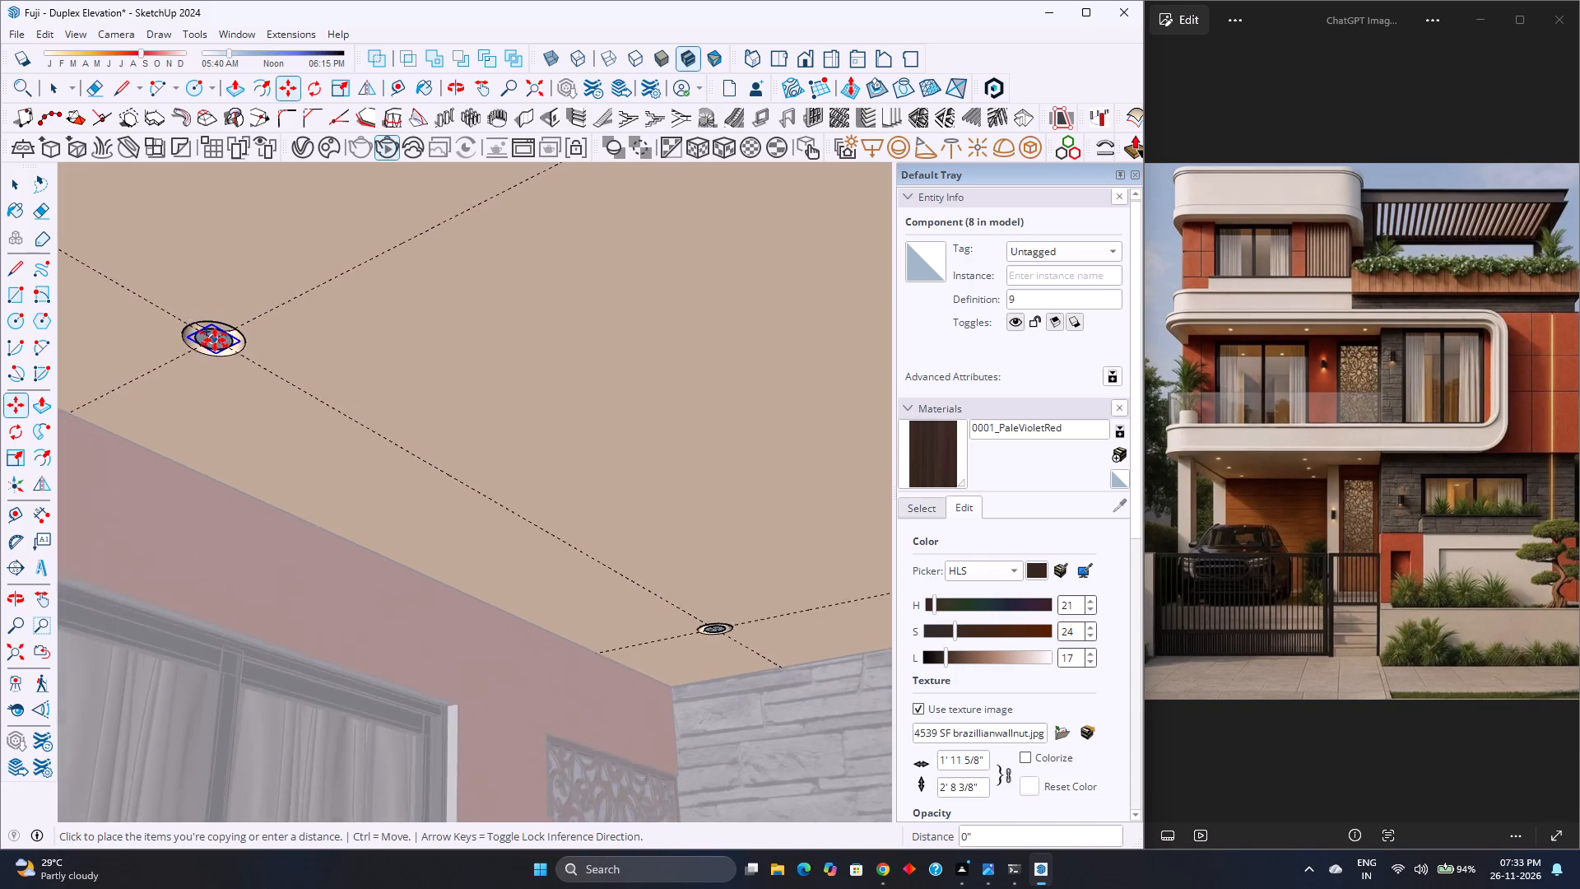
{"action": "scroll", "coordinate": [215, 340], "scroll_direction": "down", "scroll_amount": 10}
{"action": "scroll", "coordinate": [465, 213], "scroll_direction": "up", "scroll_amount": 3}
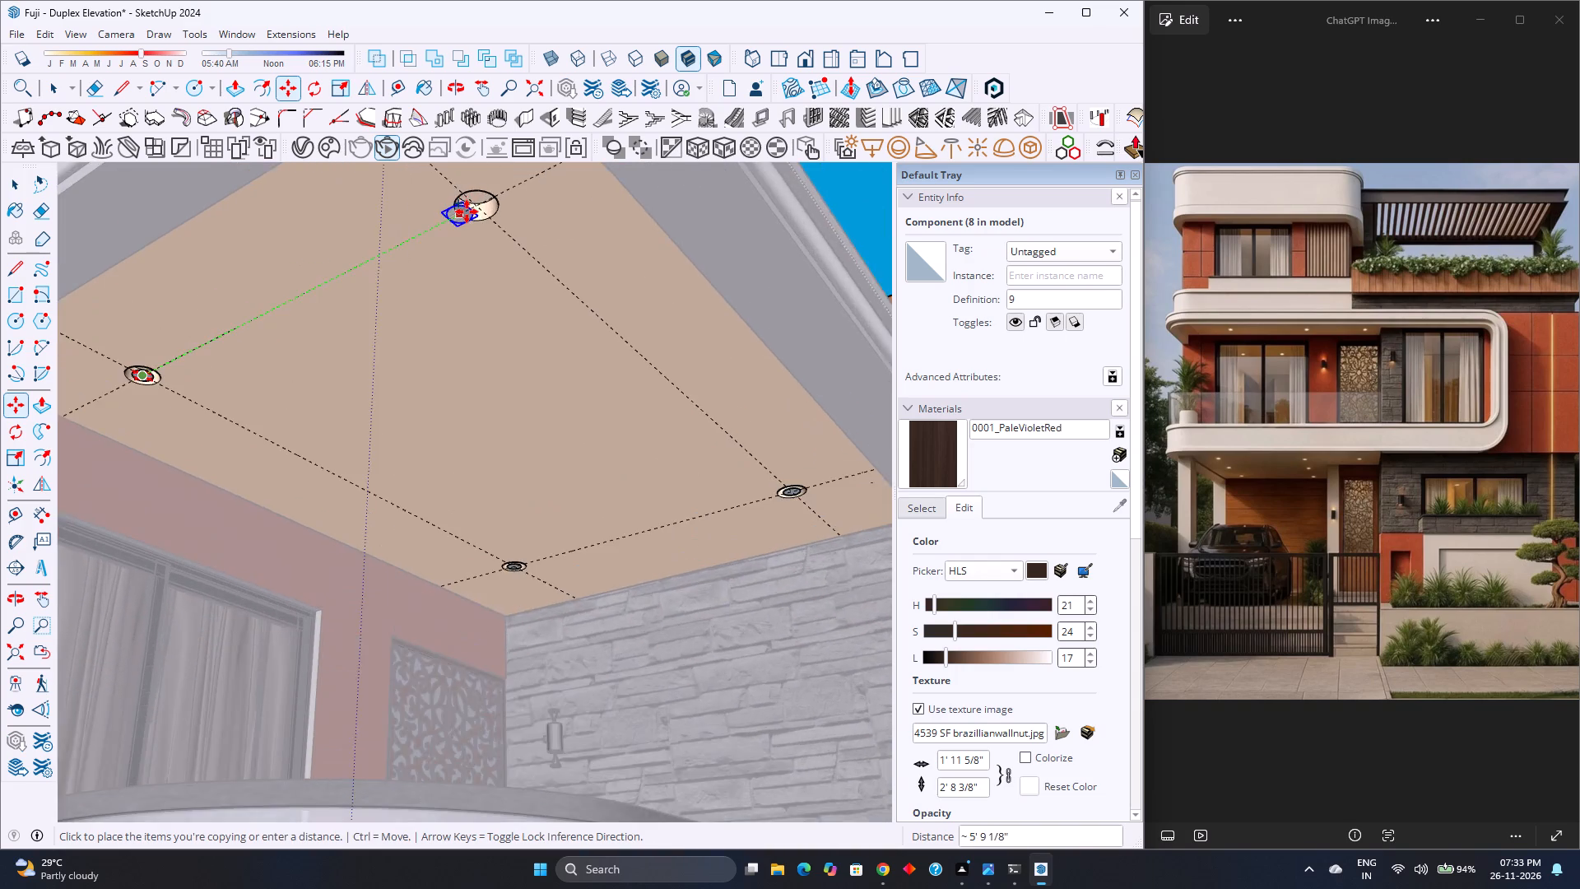
{"action": "scroll", "coordinate": [467, 212], "scroll_direction": "up", "scroll_amount": 11}
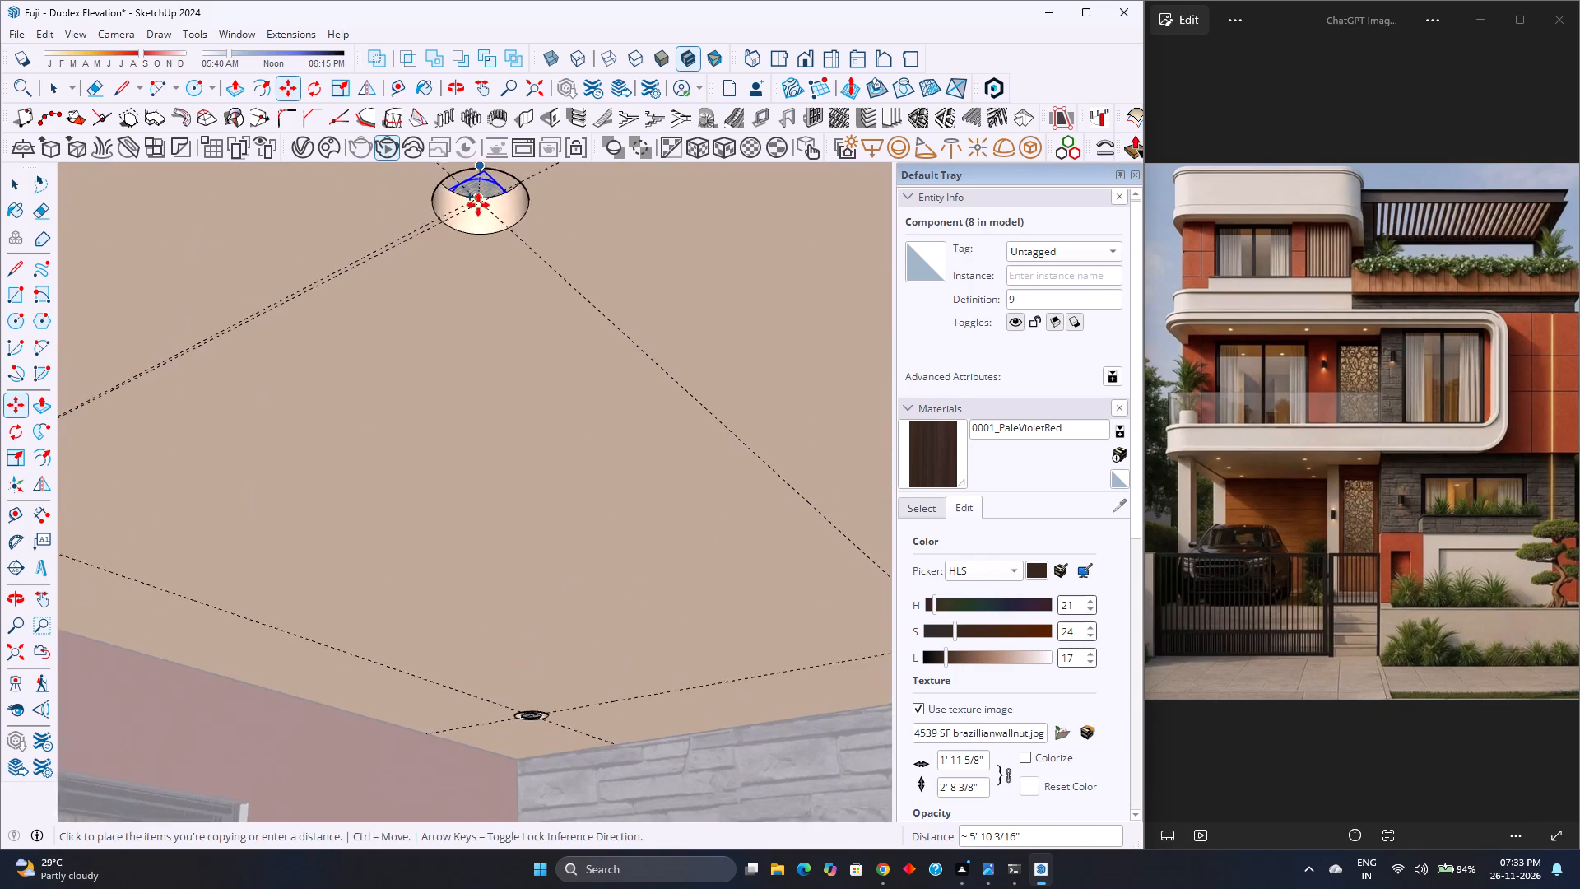
{"action": "scroll", "coordinate": [478, 205], "scroll_direction": "up", "scroll_amount": 4}
{"action": "left_click", "coordinate": [486, 206]}
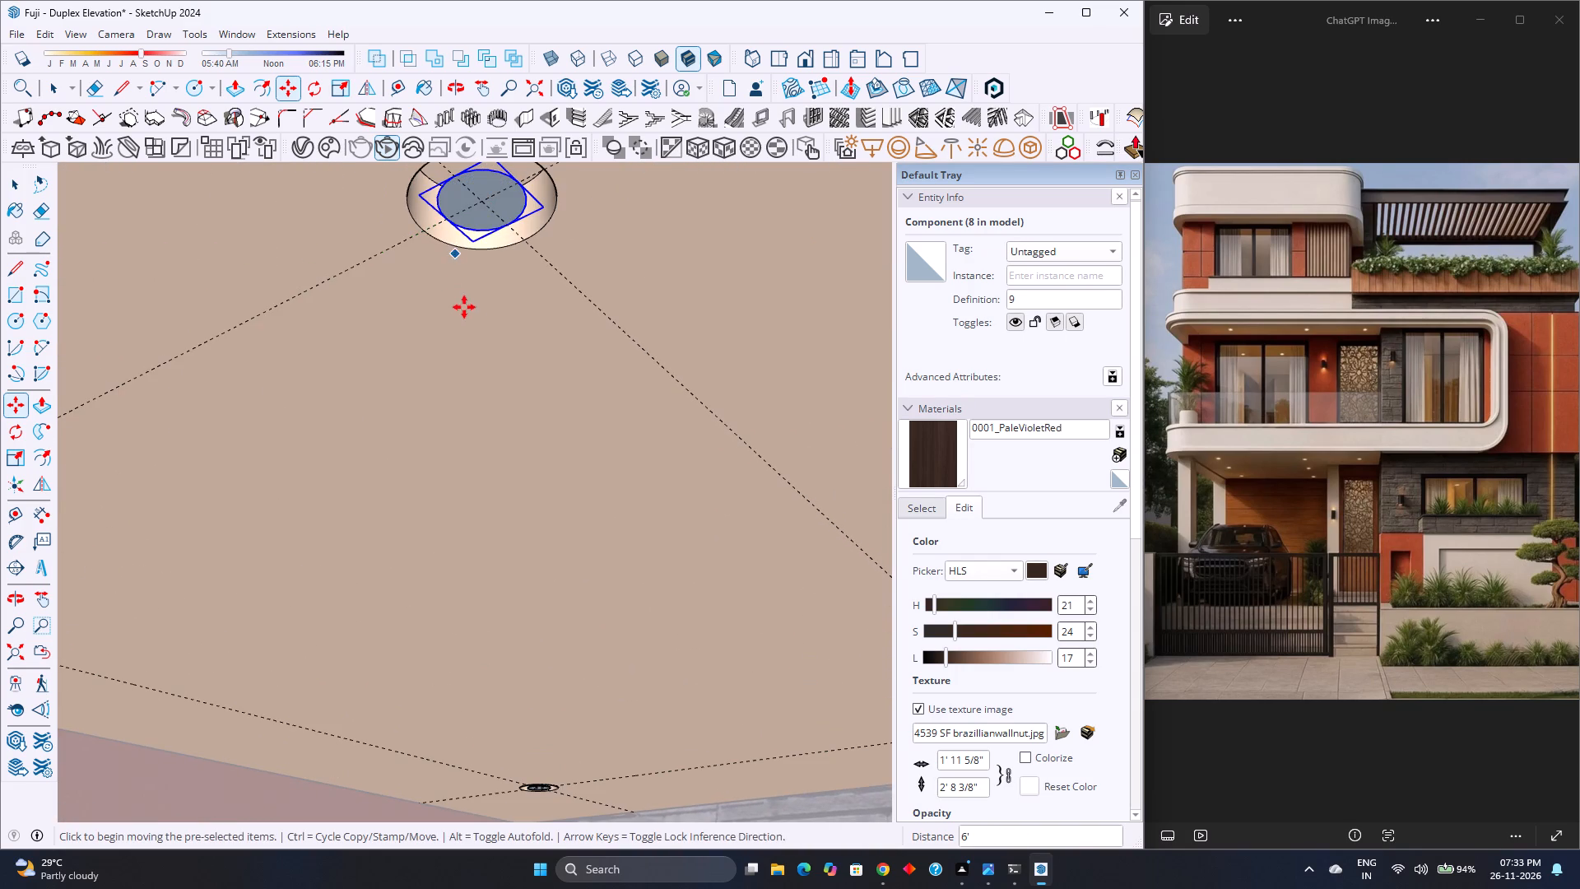
{"action": "scroll", "coordinate": [472, 311], "scroll_direction": "down", "scroll_amount": 4}
{"action": "key", "text": "space"}
Open the front-corner disc component and set its circle's radius to 3".
{"action": "scroll", "coordinate": [527, 196], "scroll_direction": "up", "scroll_amount": 3}
{"action": "double_click", "coordinate": [501, 246]}
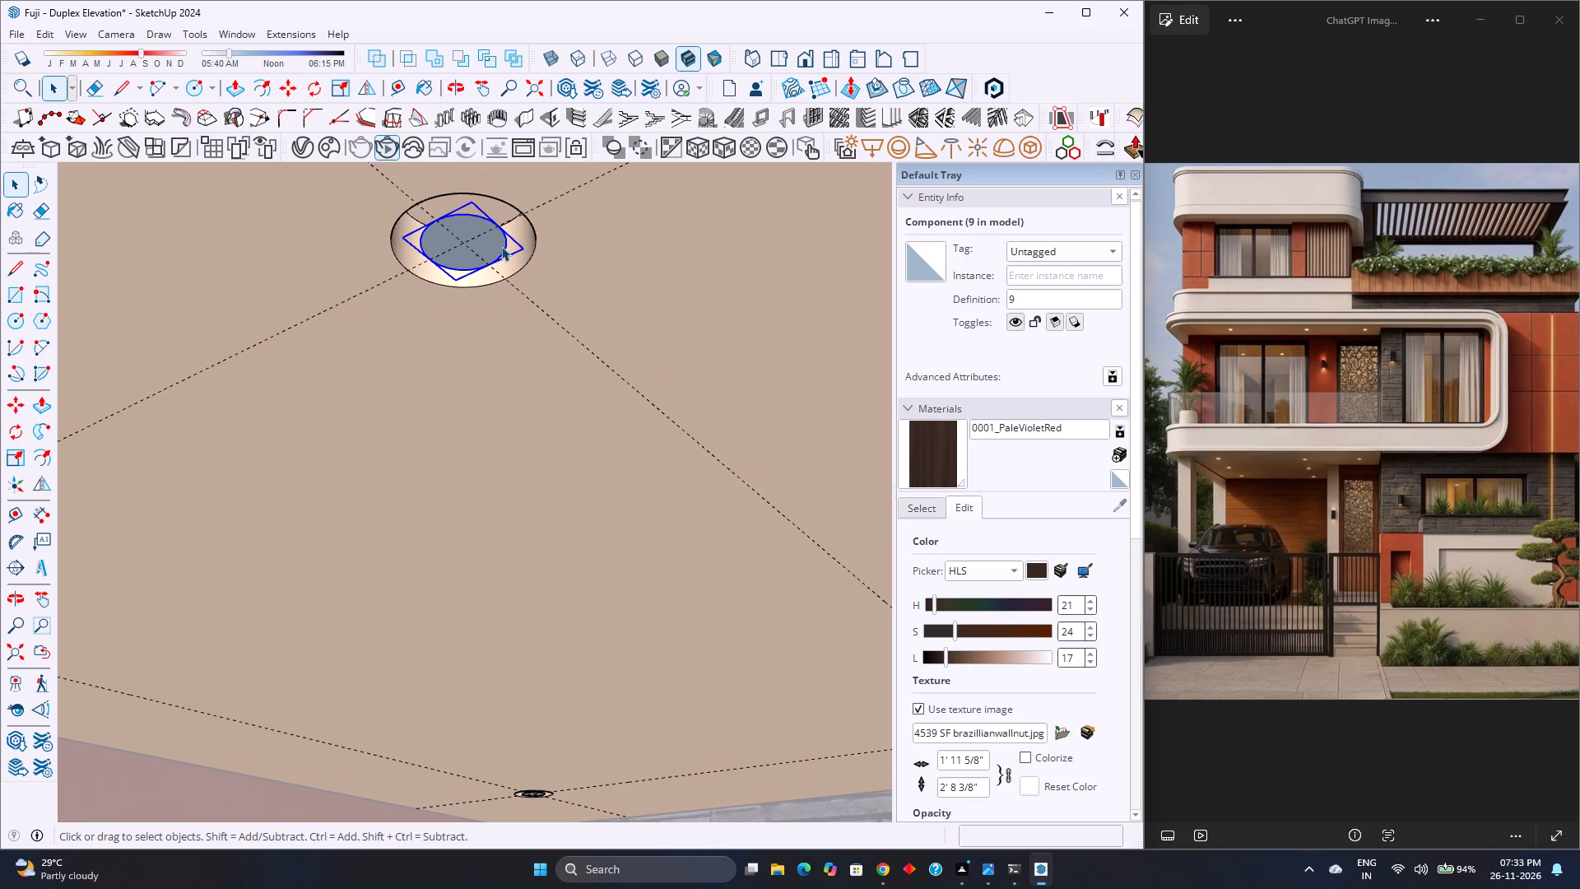
{"action": "scroll", "coordinate": [500, 246], "scroll_direction": "up", "scroll_amount": 3}
{"action": "left_click", "coordinate": [508, 245]}
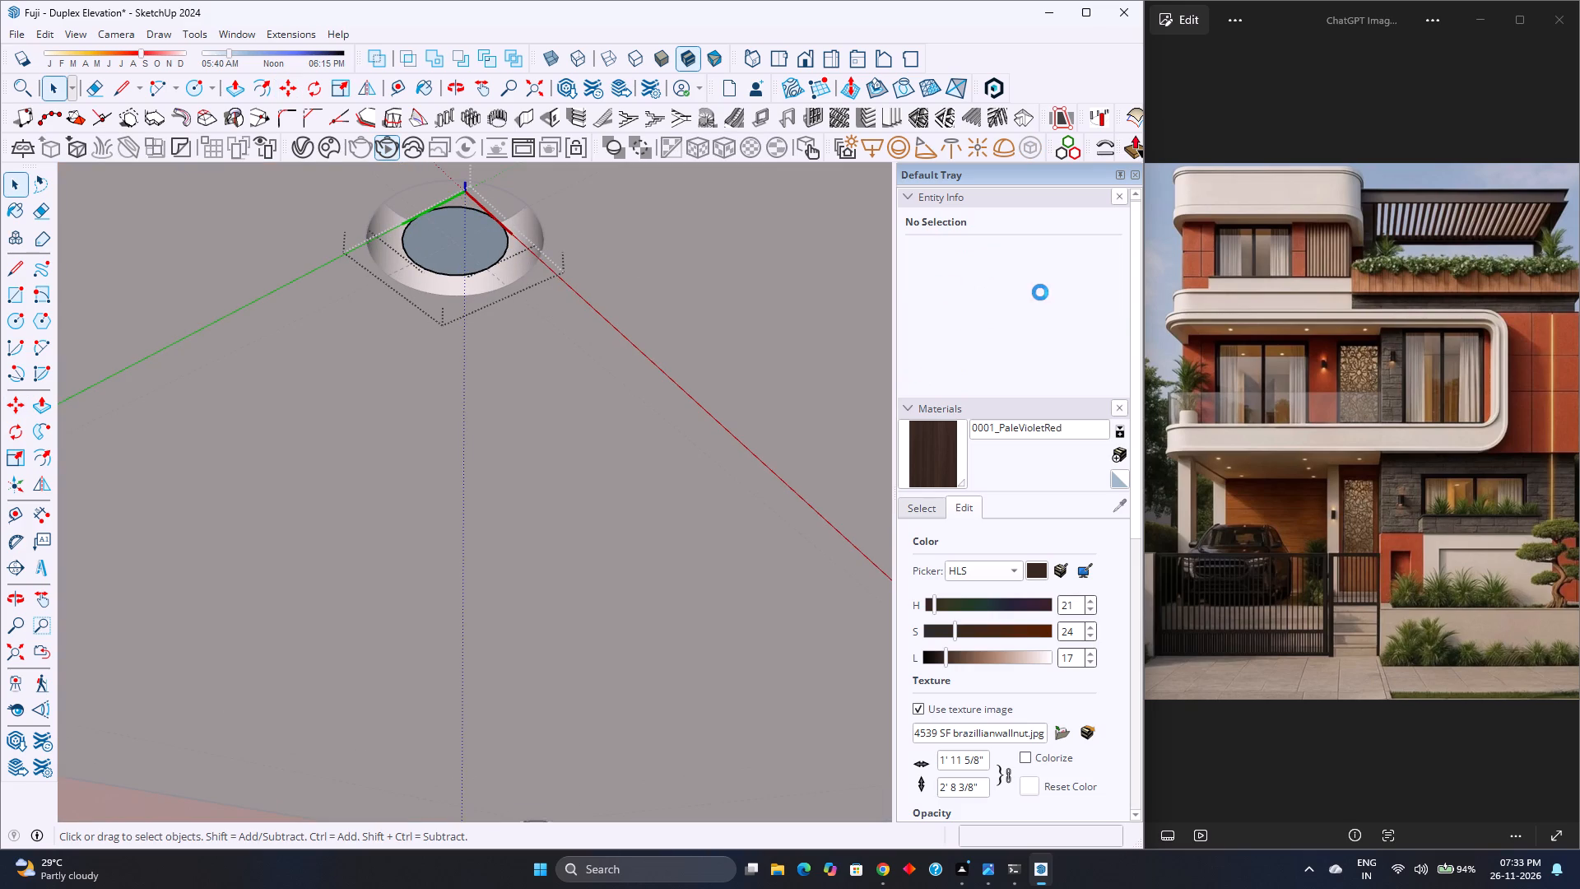
{"action": "scroll", "coordinate": [1032, 293], "scroll_direction": "up", "scroll_amount": 4}
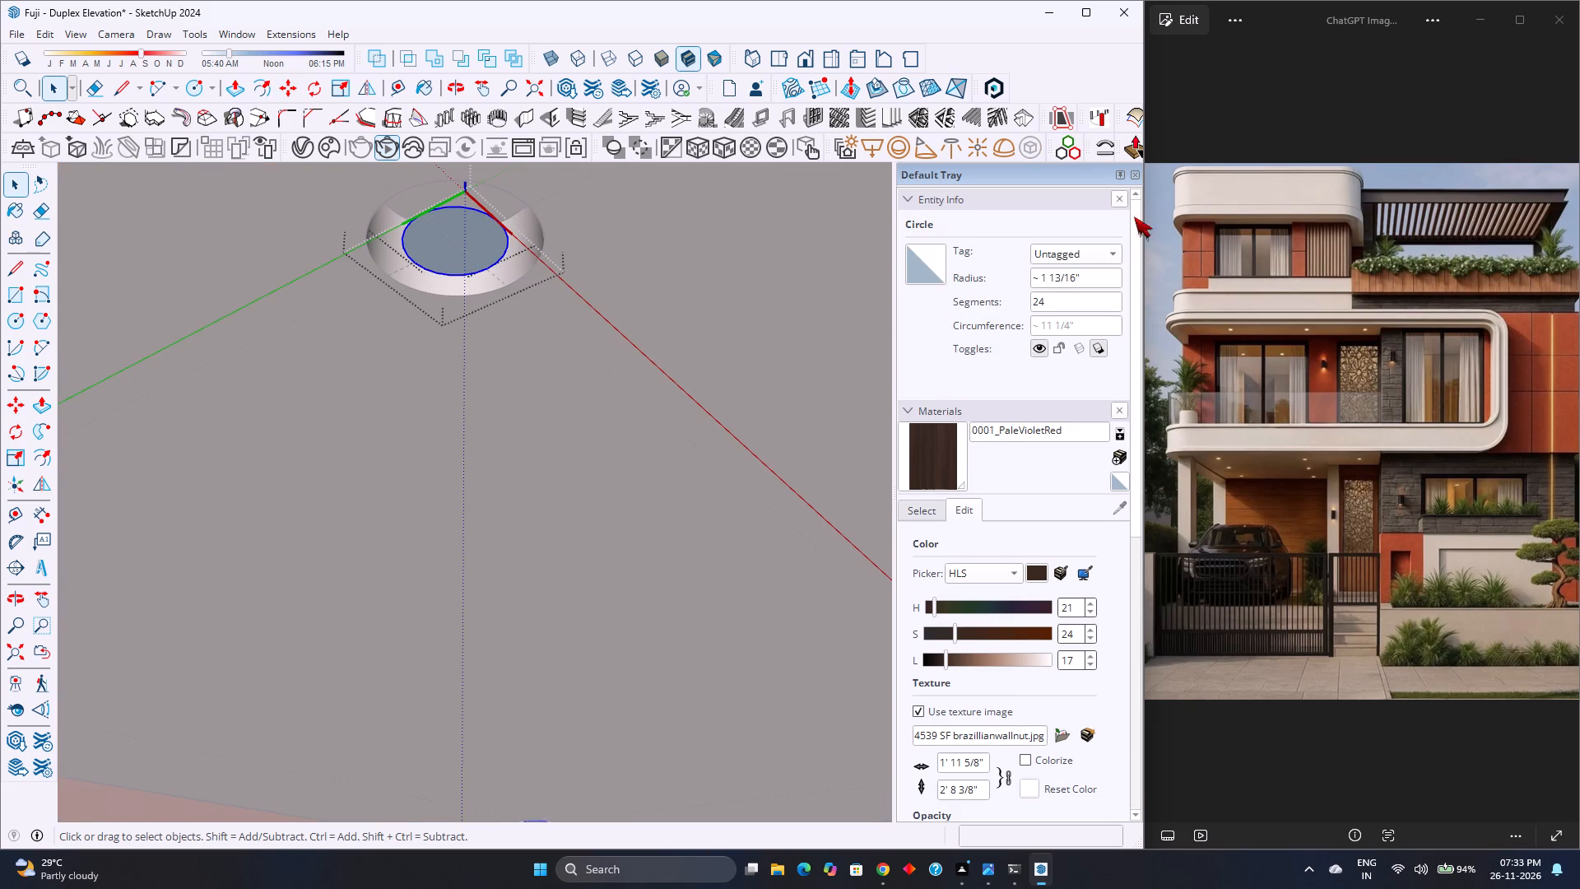
{"action": "double_click", "coordinate": [1107, 270]}
{"action": "key", "text": "BackSpace"}
{"action": "key", "text": "BackSpace"}
{"action": "key", "text": "BackSpace"}
{"action": "key", "text": "BackSpace"}
{"action": "key", "text": "BackSpace"}
{"action": "key", "text": "BackSpace"}
{"action": "key", "text": "BackSpace"}
{"action": "key", "text": "BackSpace"}
{"action": "key", "text": "BackSpace"}
{"action": "key", "text": "BackSpace"}
{"action": "key", "text": "BackSpace"}
{"action": "key", "text": "BackSpace"}
{"action": "key", "text": "BackSpace"}
{"action": "key", "text": "BackSpace"}
{"action": "key", "text": "BackSpace"}
{"action": "key", "text": "BackSpace"}
{"action": "key", "text": "BackSpace"}
{"action": "key", "text": "3"}
{"action": "key", "text": "Return"}
Set the disc circle's segments to 240.
{"action": "left_click", "coordinate": [1072, 300]}
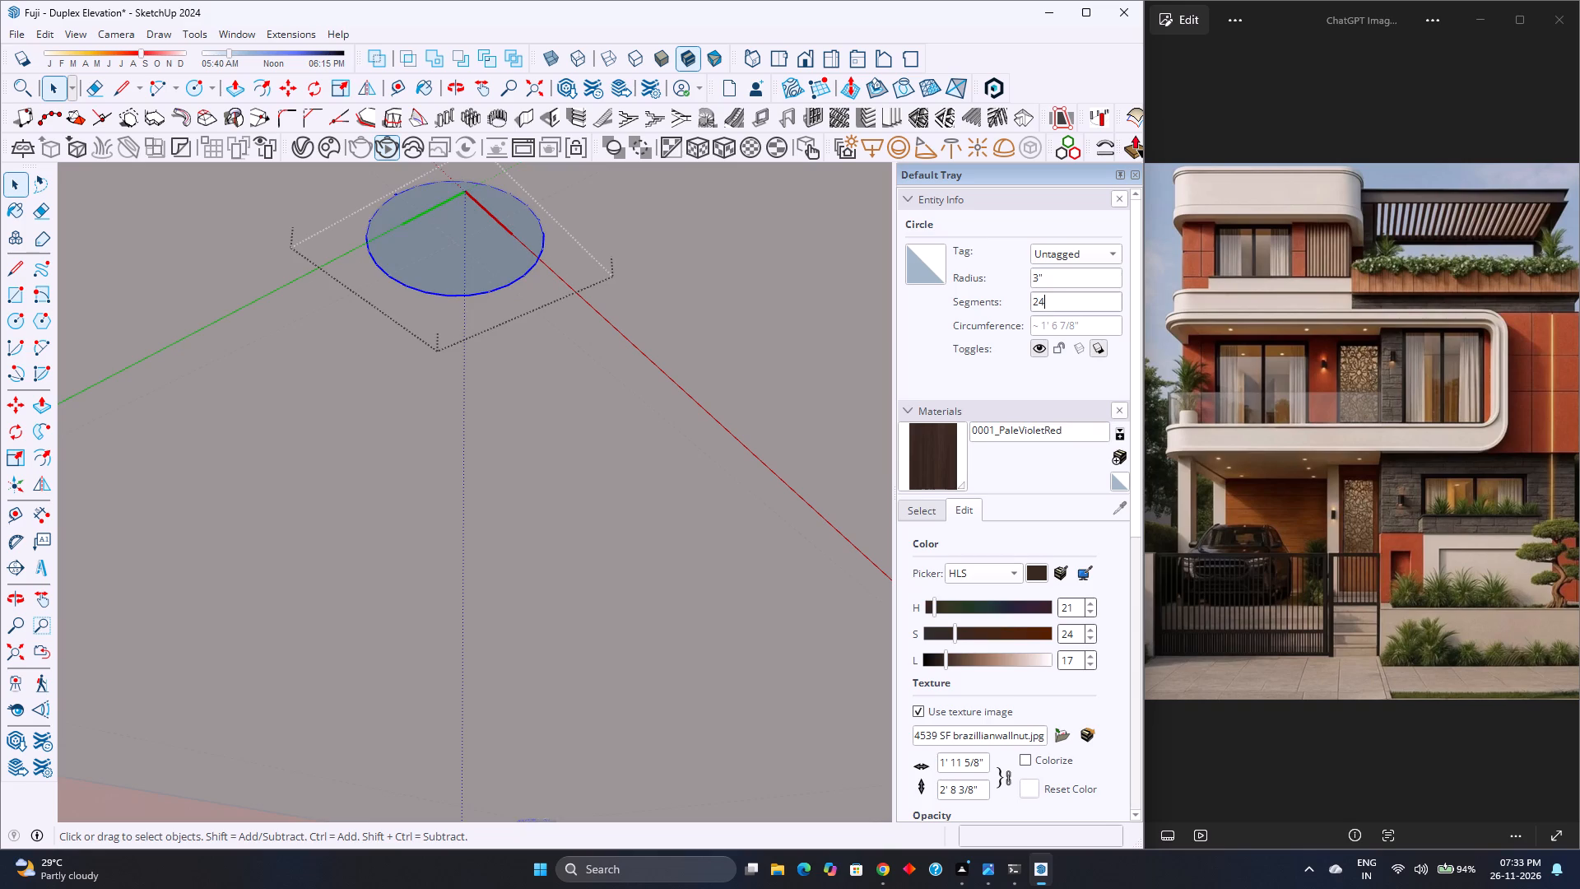
{"action": "key", "text": "0"}
{"action": "key", "text": "Return"}
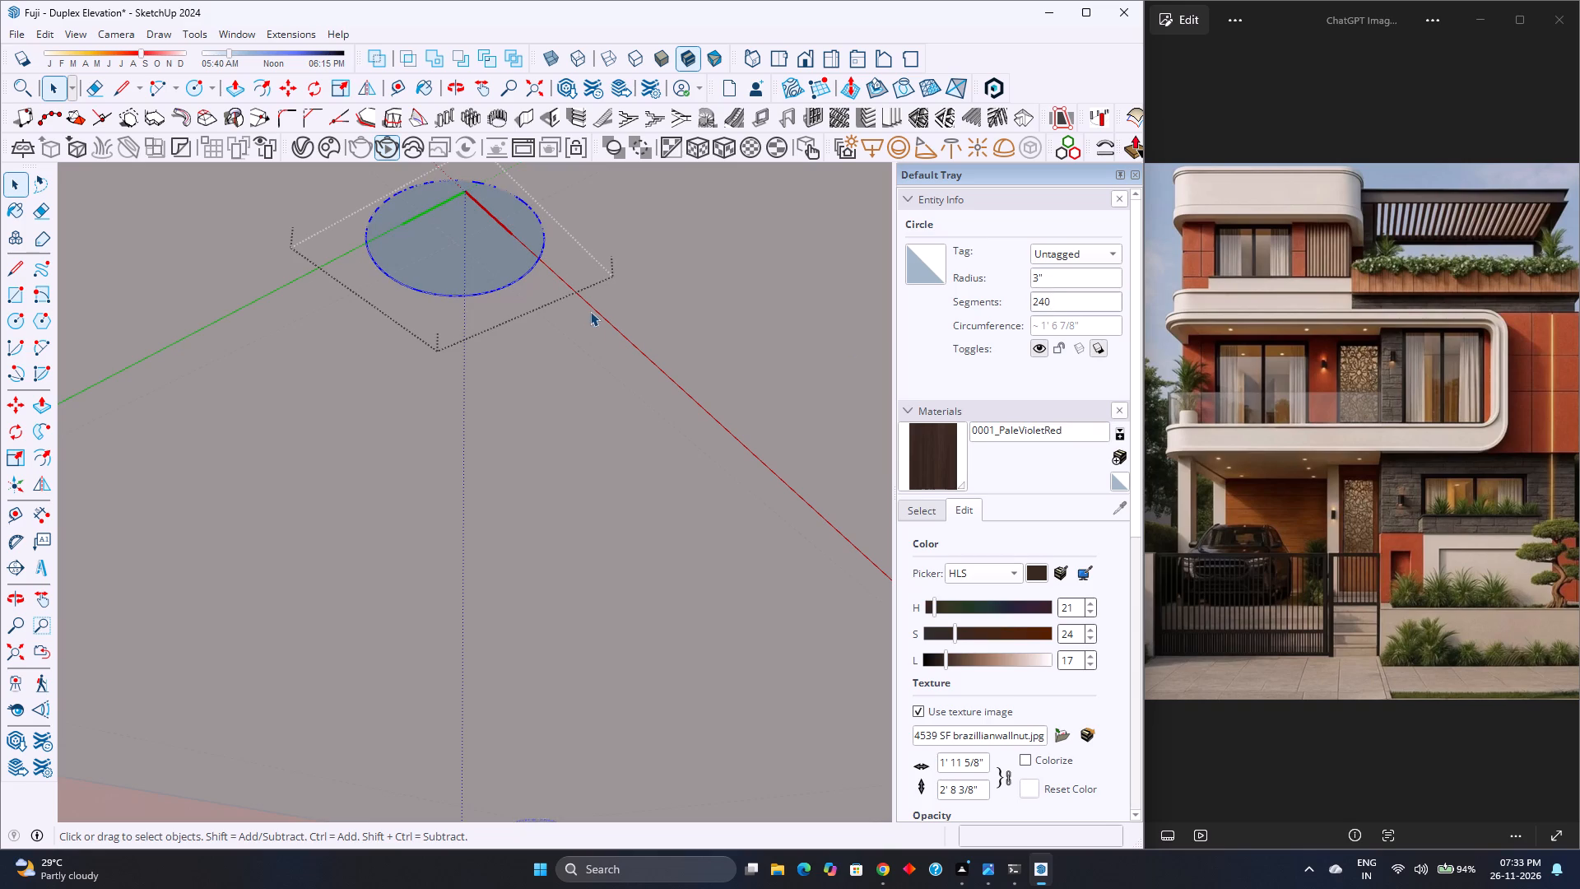
Extrude the circular face 2" downward with Push/Pull to form the light fixture's body.
{"action": "key", "text": "p"}
{"action": "left_click", "coordinate": [485, 254]}
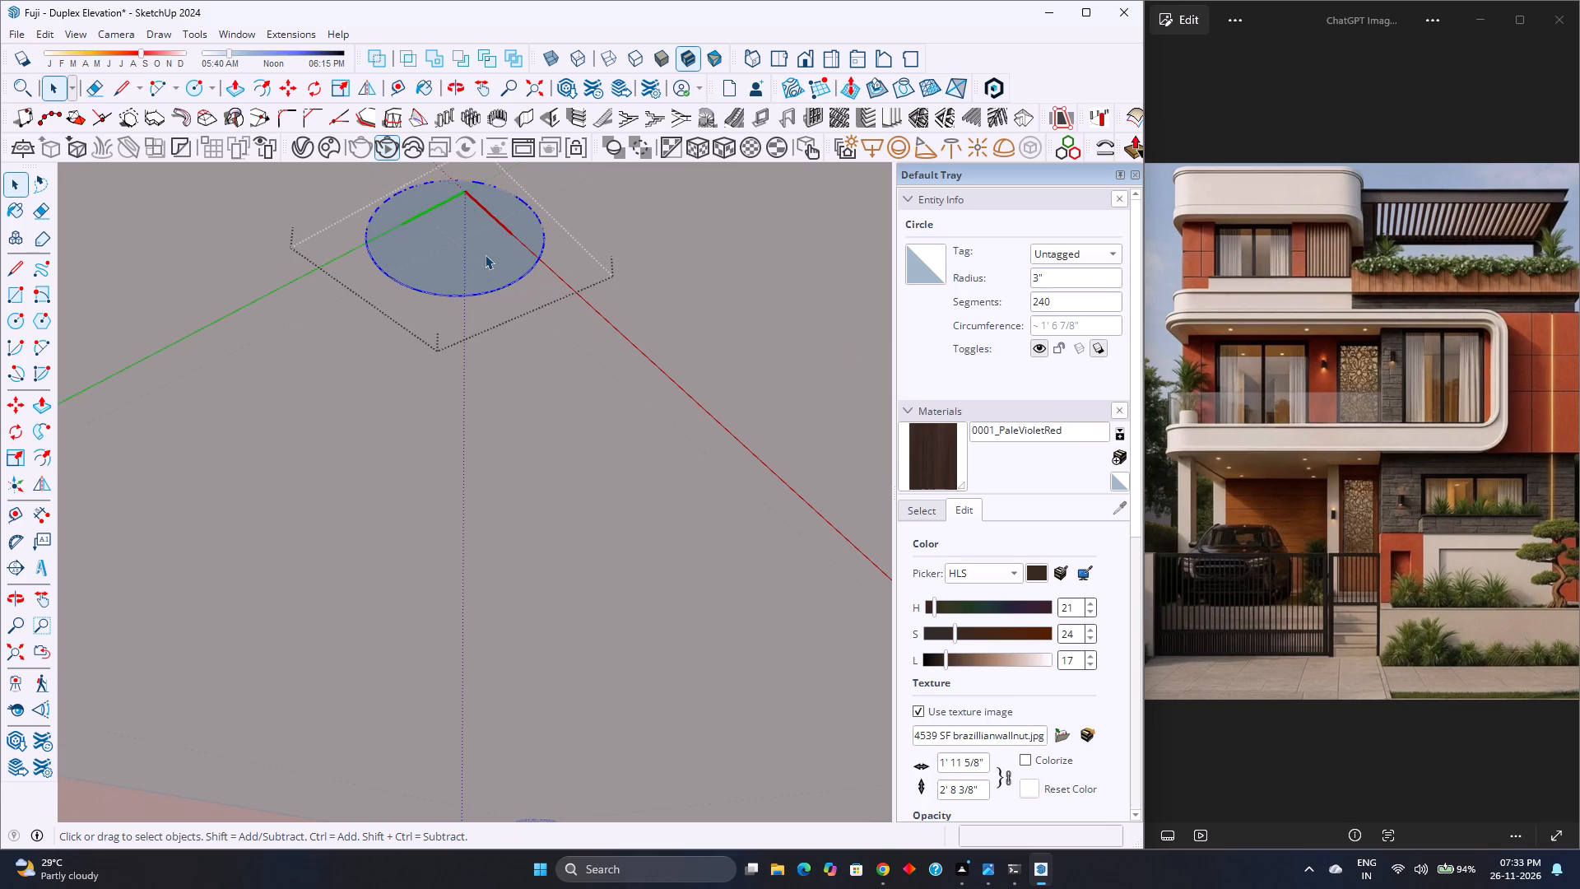
{"action": "key", "text": "p"}
{"action": "left_click", "coordinate": [488, 268]}
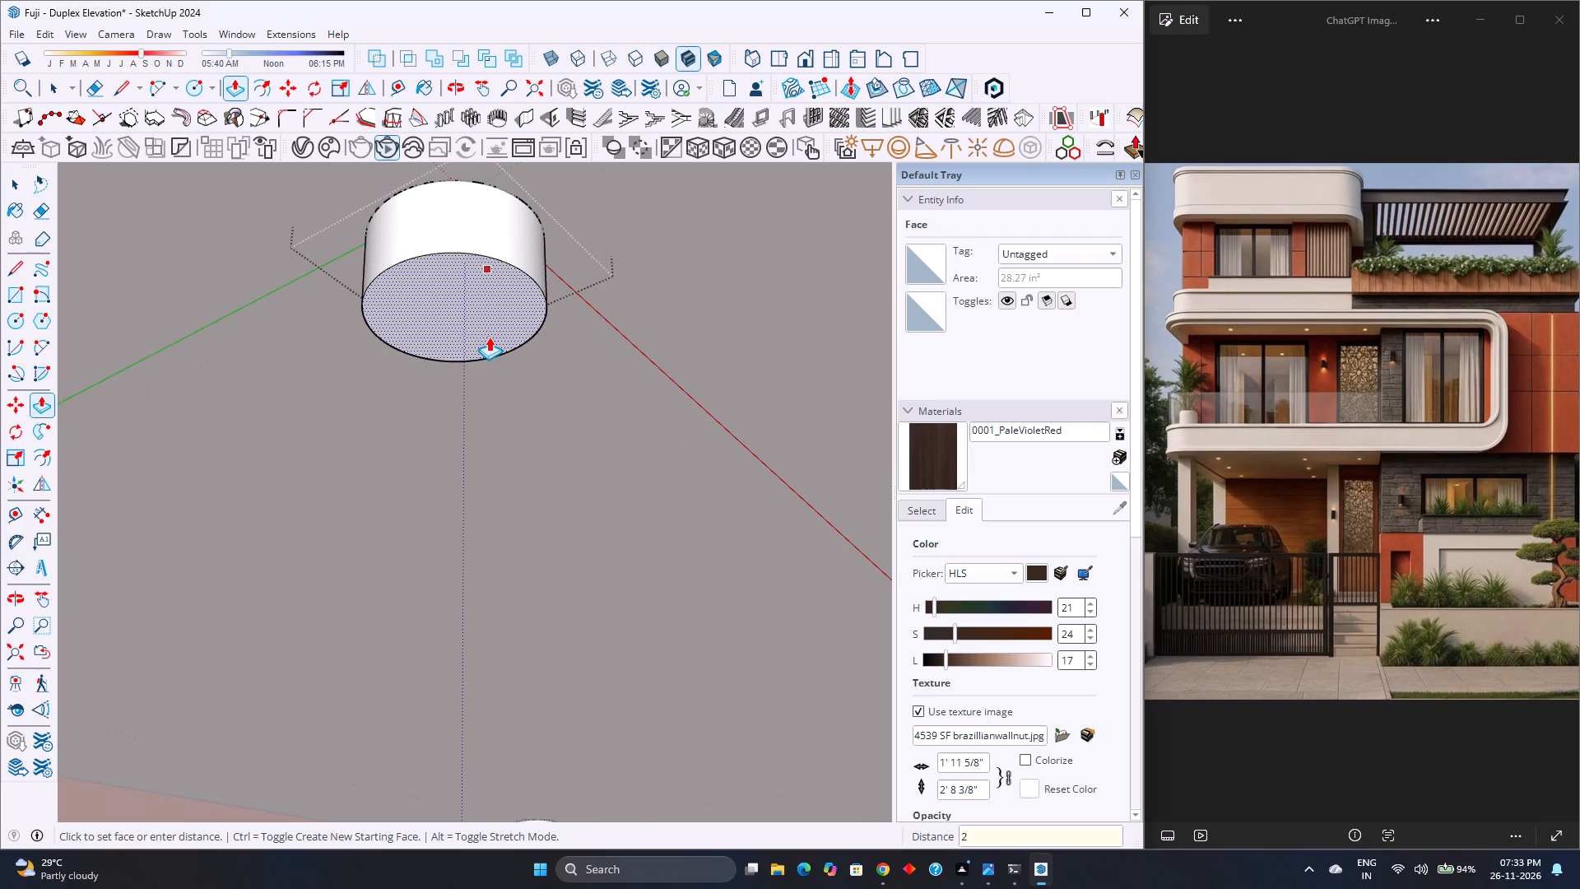
{"action": "key", "text": "2"}
{"action": "key", "text": "Return"}
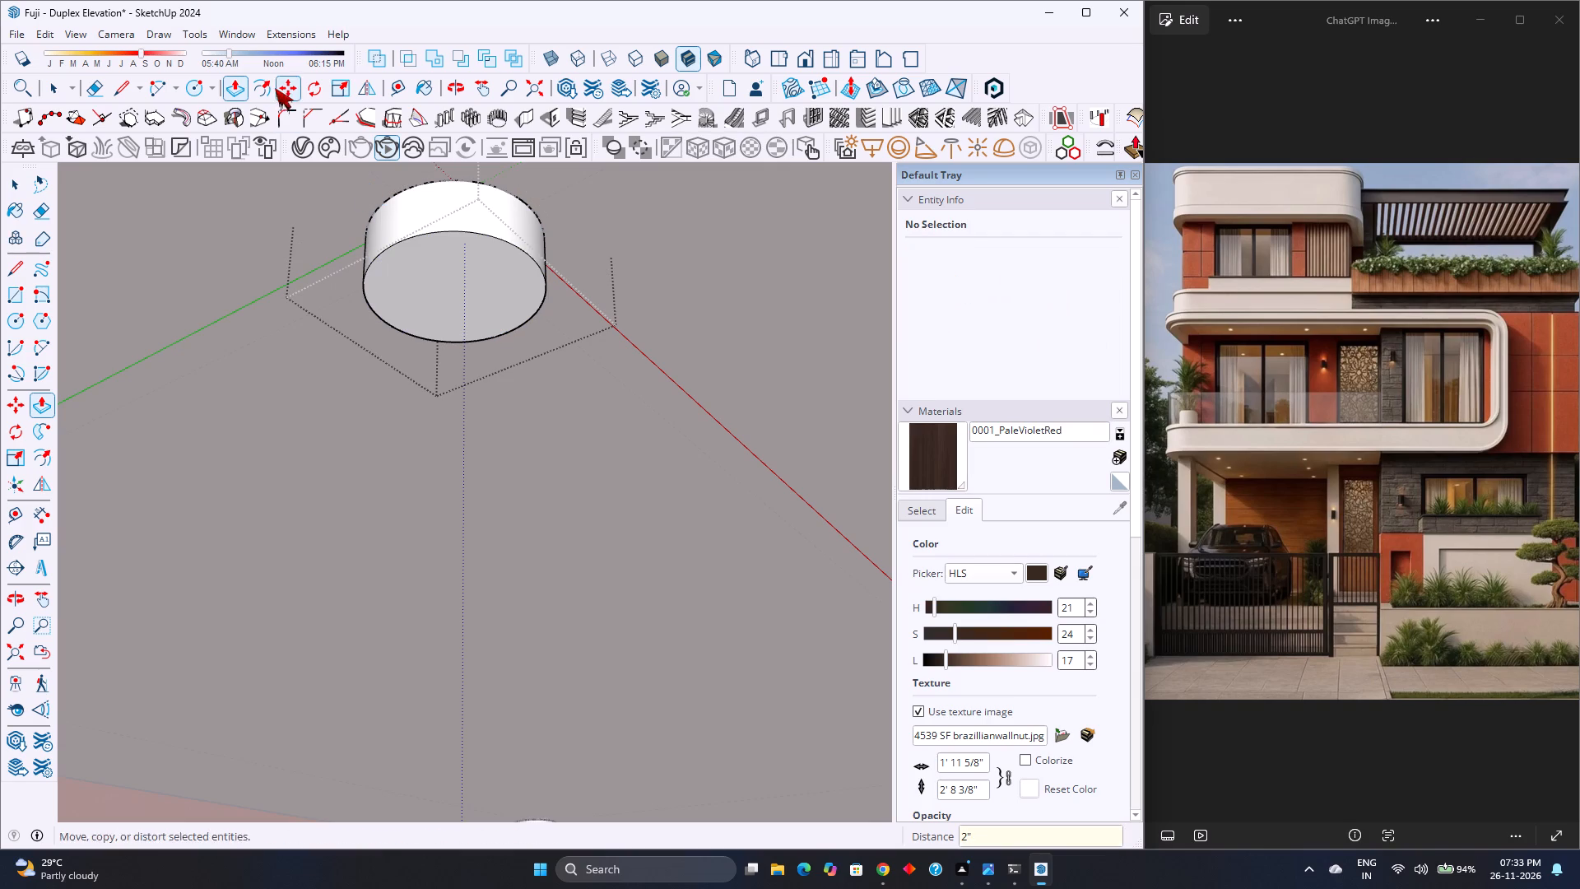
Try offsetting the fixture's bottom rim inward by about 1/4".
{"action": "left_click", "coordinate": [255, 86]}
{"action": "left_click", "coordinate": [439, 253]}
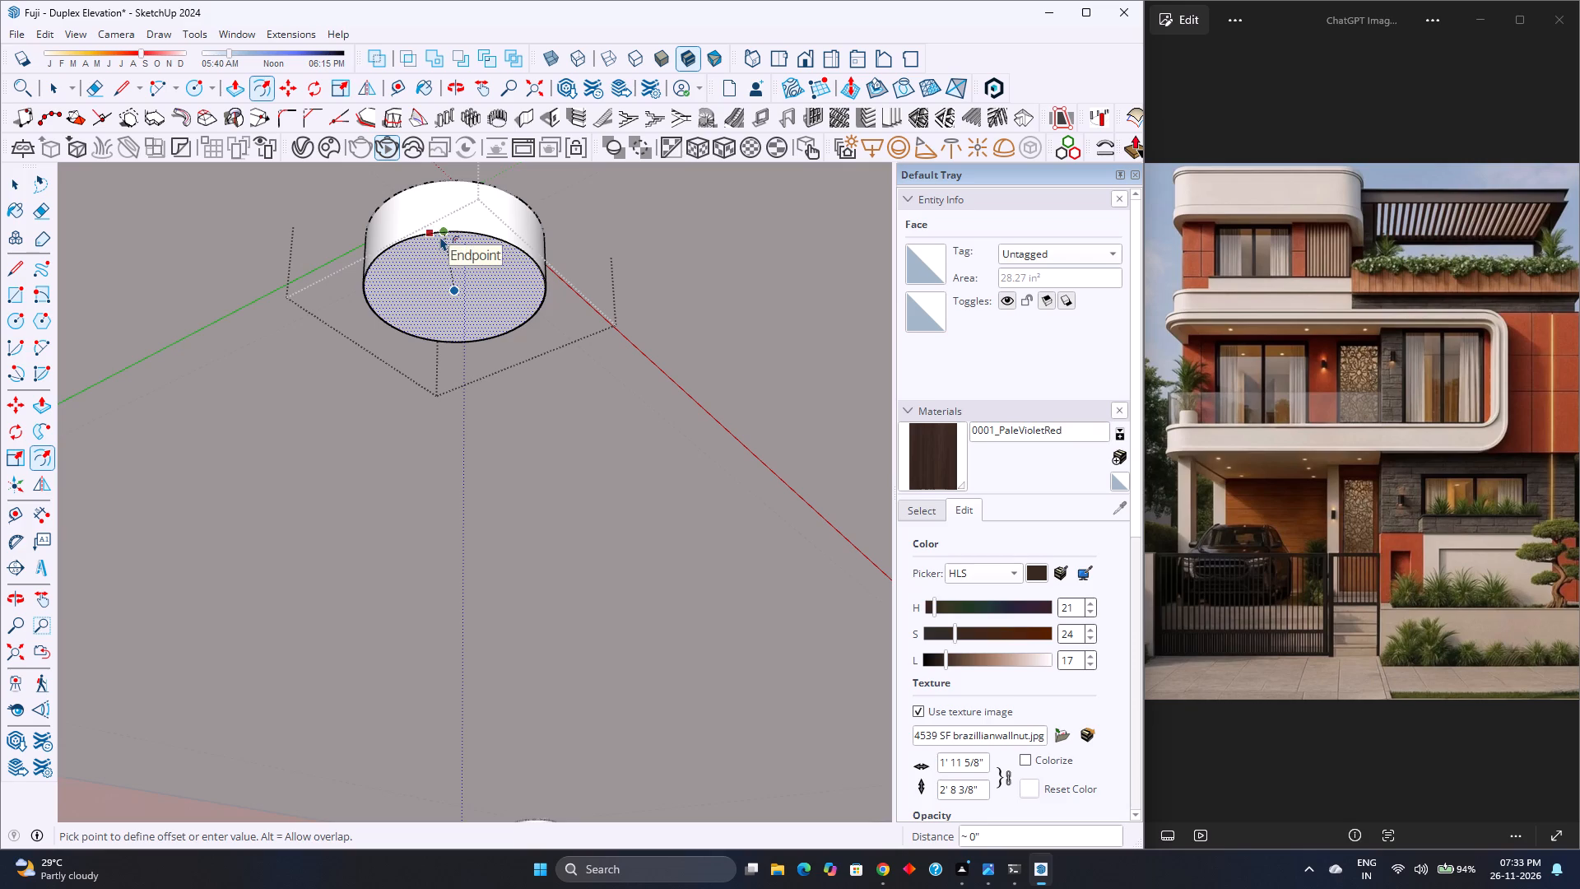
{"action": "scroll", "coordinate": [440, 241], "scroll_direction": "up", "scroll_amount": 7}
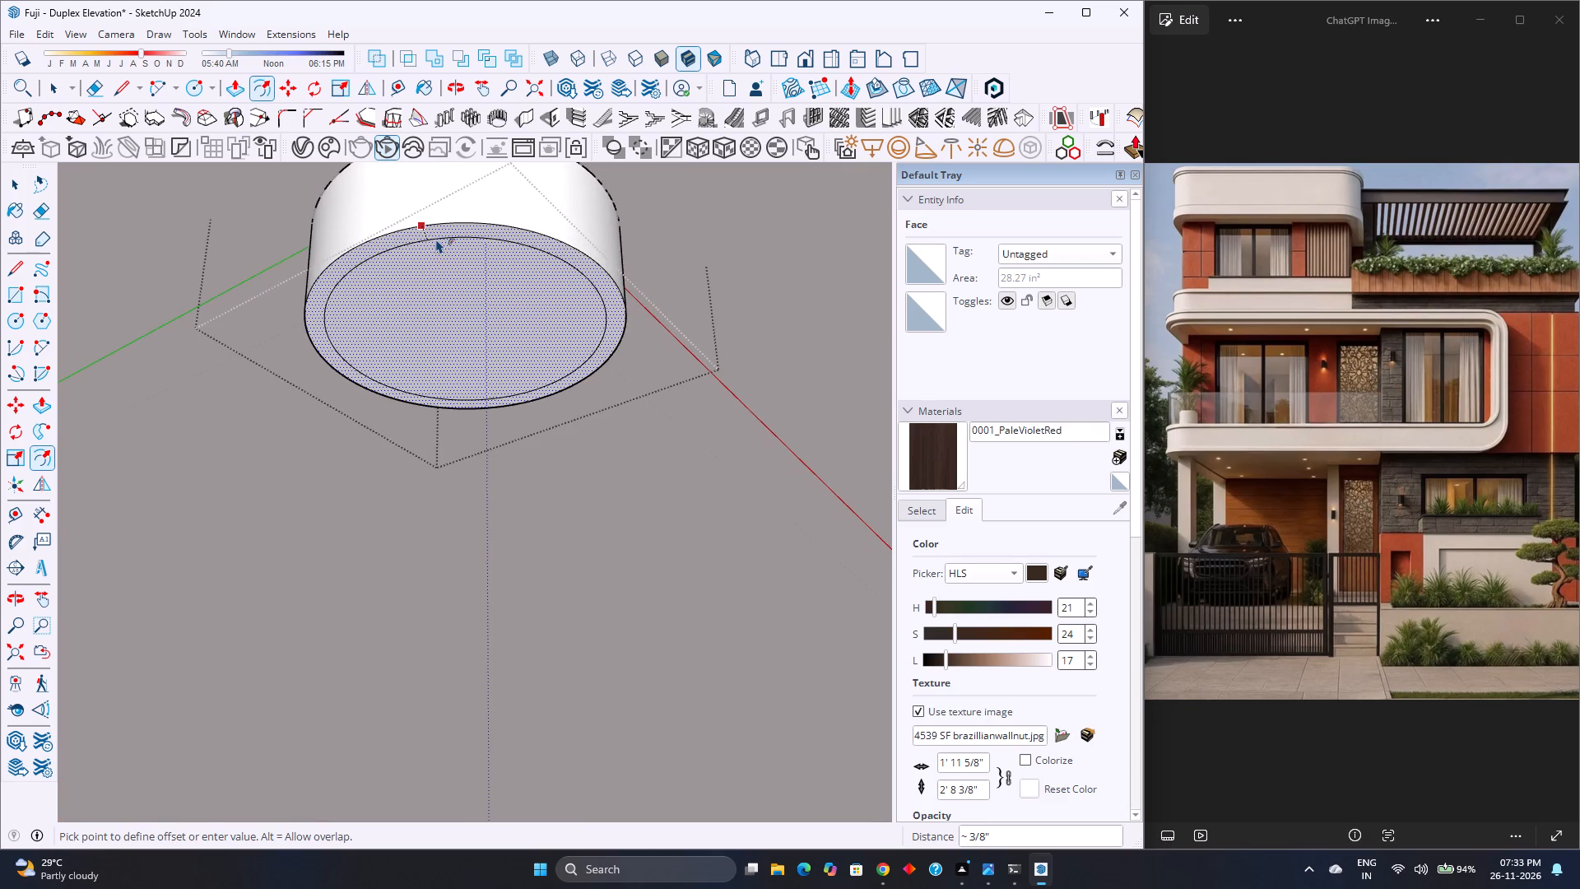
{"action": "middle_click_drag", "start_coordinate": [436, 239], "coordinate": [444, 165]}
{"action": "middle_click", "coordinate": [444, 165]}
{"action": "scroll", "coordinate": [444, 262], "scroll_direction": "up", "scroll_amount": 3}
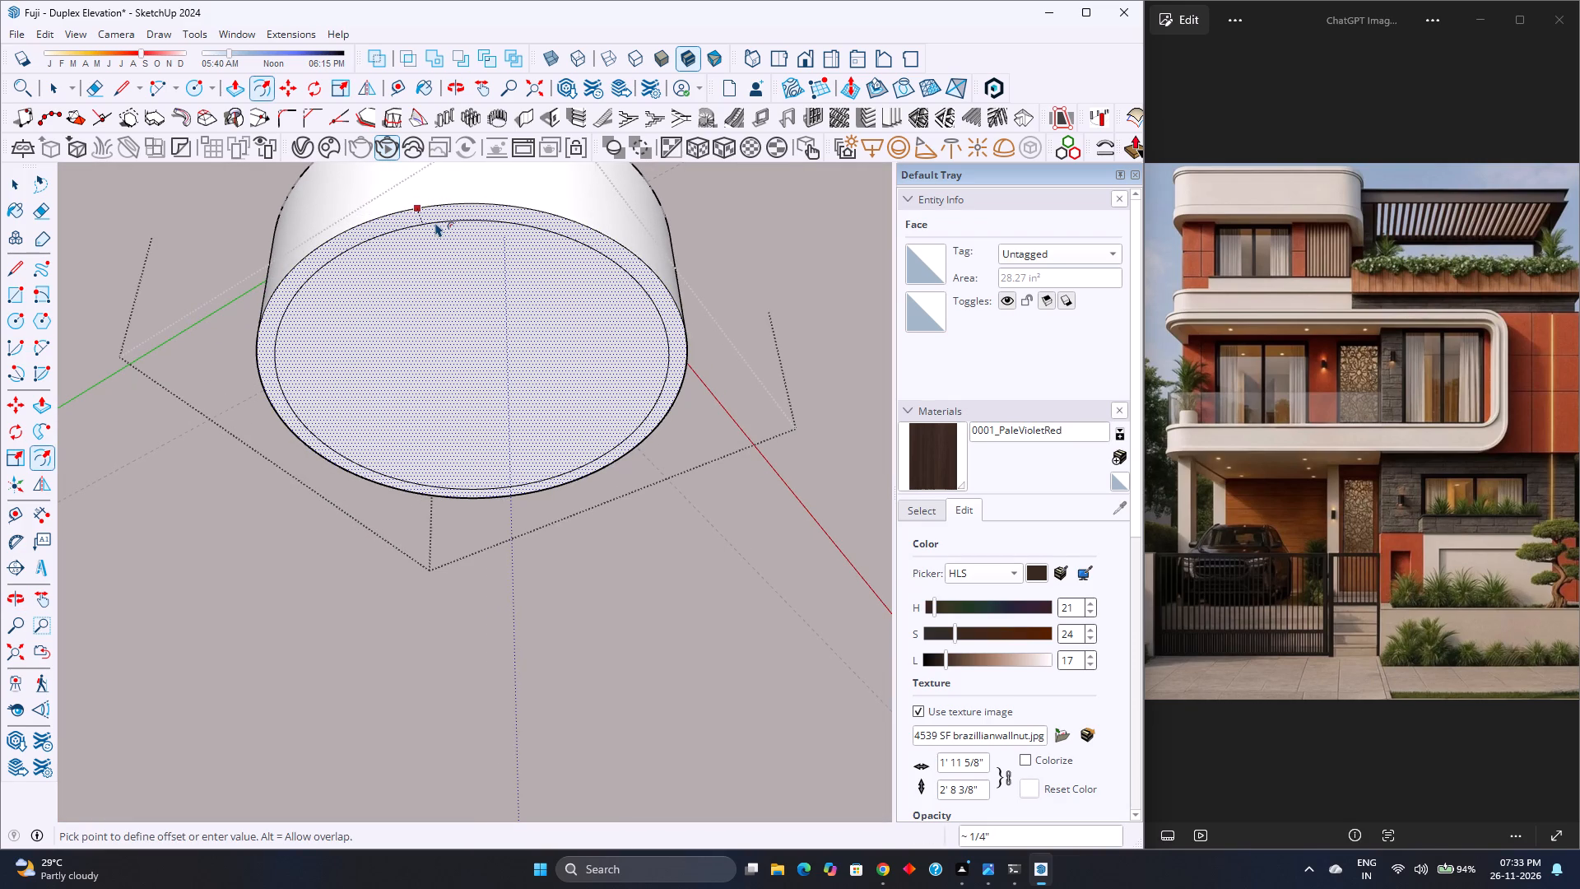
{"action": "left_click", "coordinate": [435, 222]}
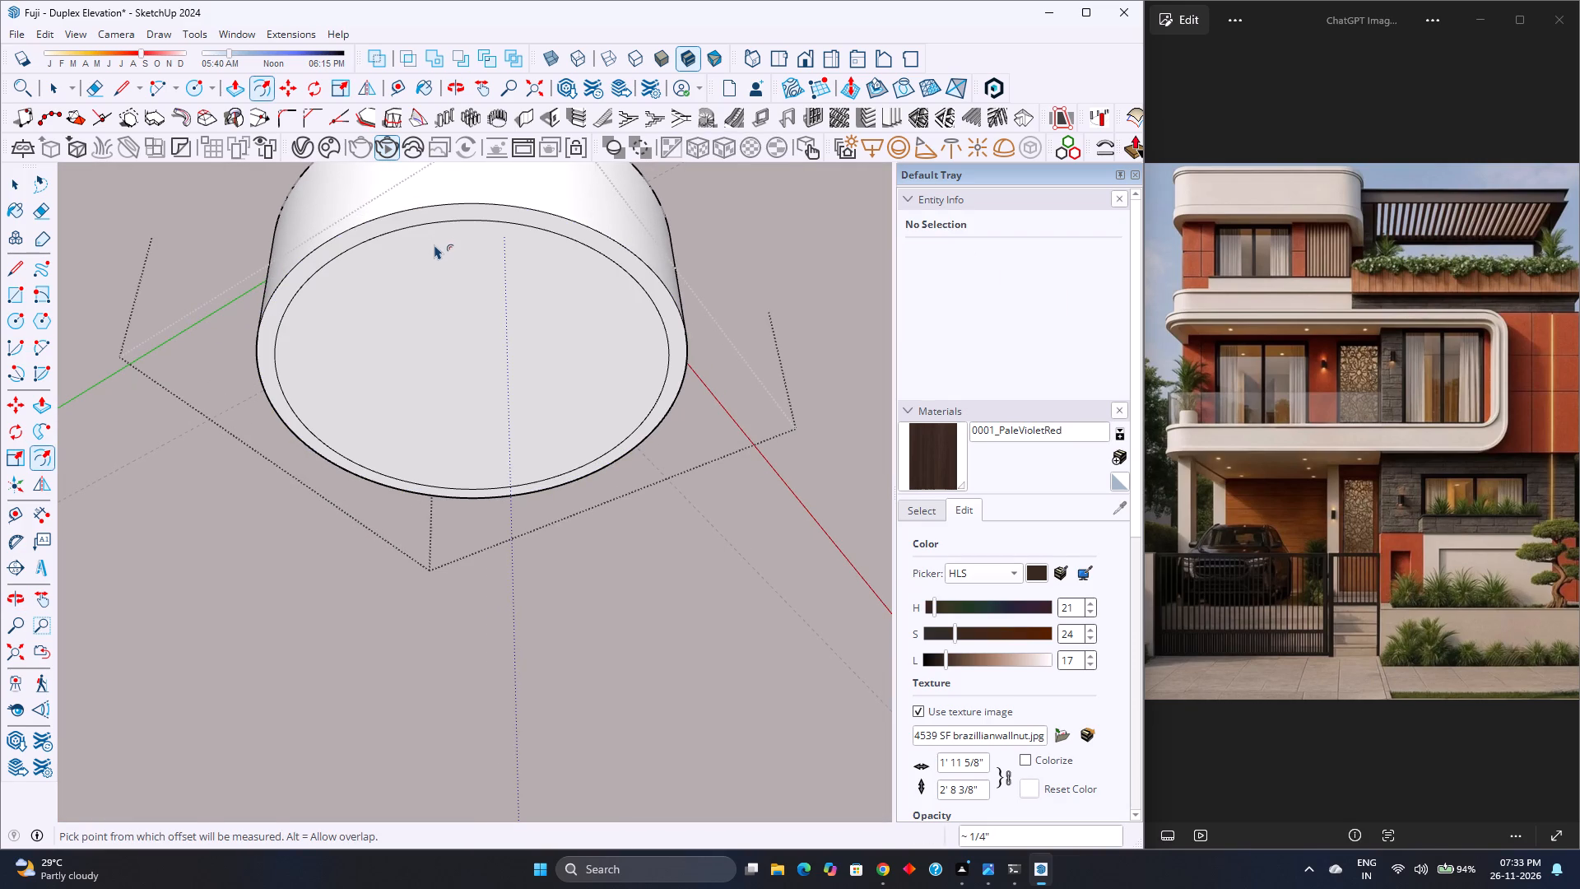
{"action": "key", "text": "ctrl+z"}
Offset the fixture's bottom rim inward by about 1/8", and the resulting circle inward by about another 11/16".
{"action": "left_click", "coordinate": [429, 226]}
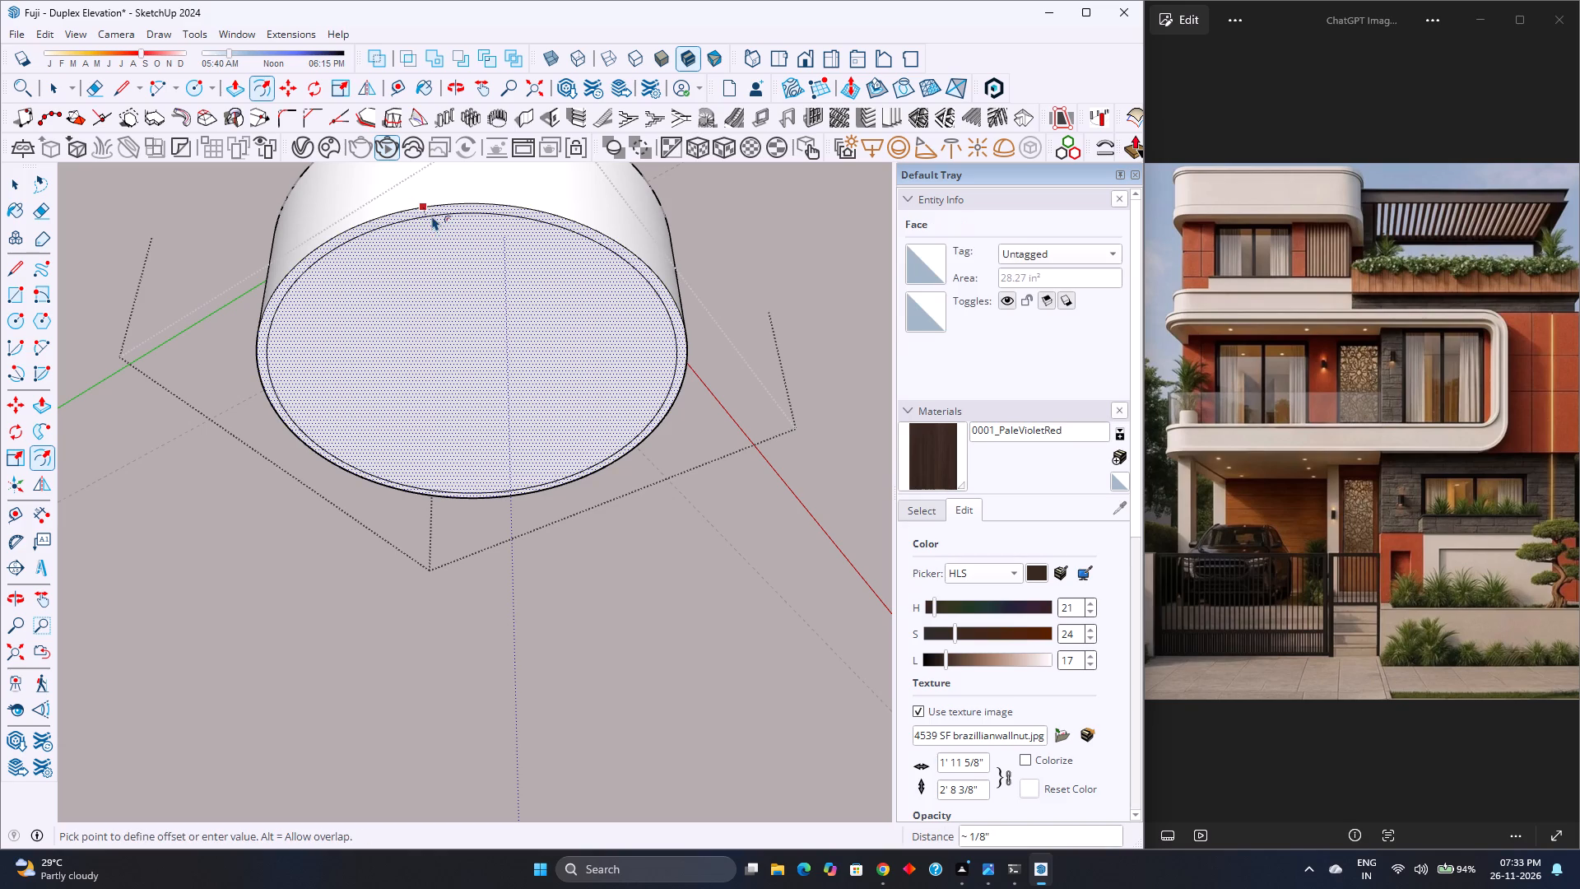
{"action": "left_click", "coordinate": [432, 214]}
{"action": "left_click", "coordinate": [434, 234]}
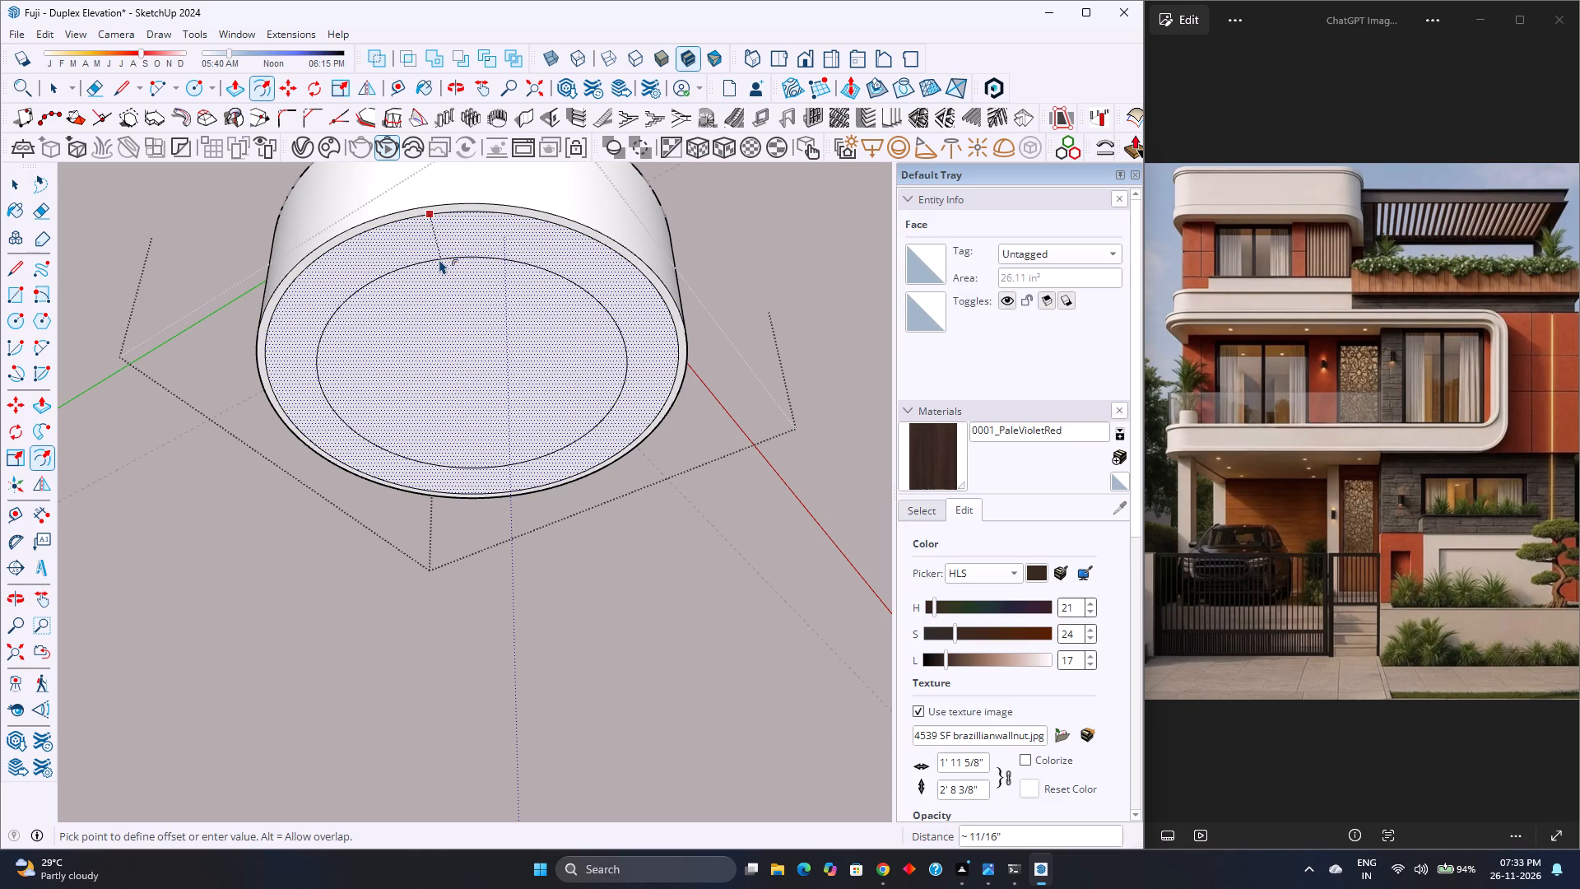
{"action": "left_click", "coordinate": [439, 259]}
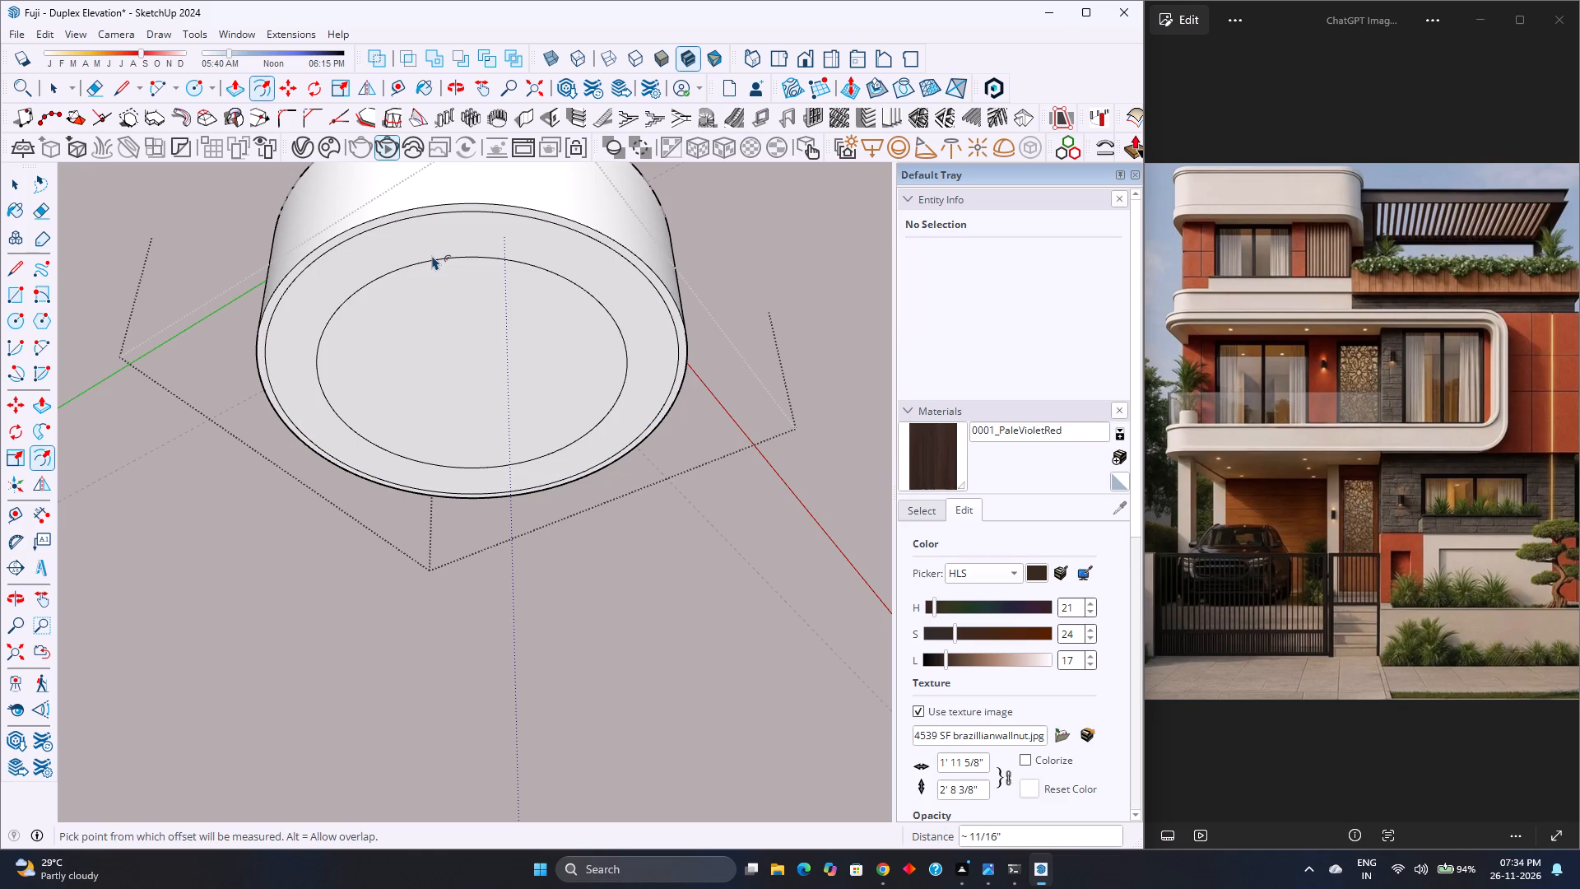
Recess the fixture's inner circular face by 1/8" twice and the wide ring around it by 1/8" once.
{"action": "key", "text": "p"}
{"action": "scroll", "coordinate": [438, 267], "scroll_direction": "down", "scroll_amount": 3}
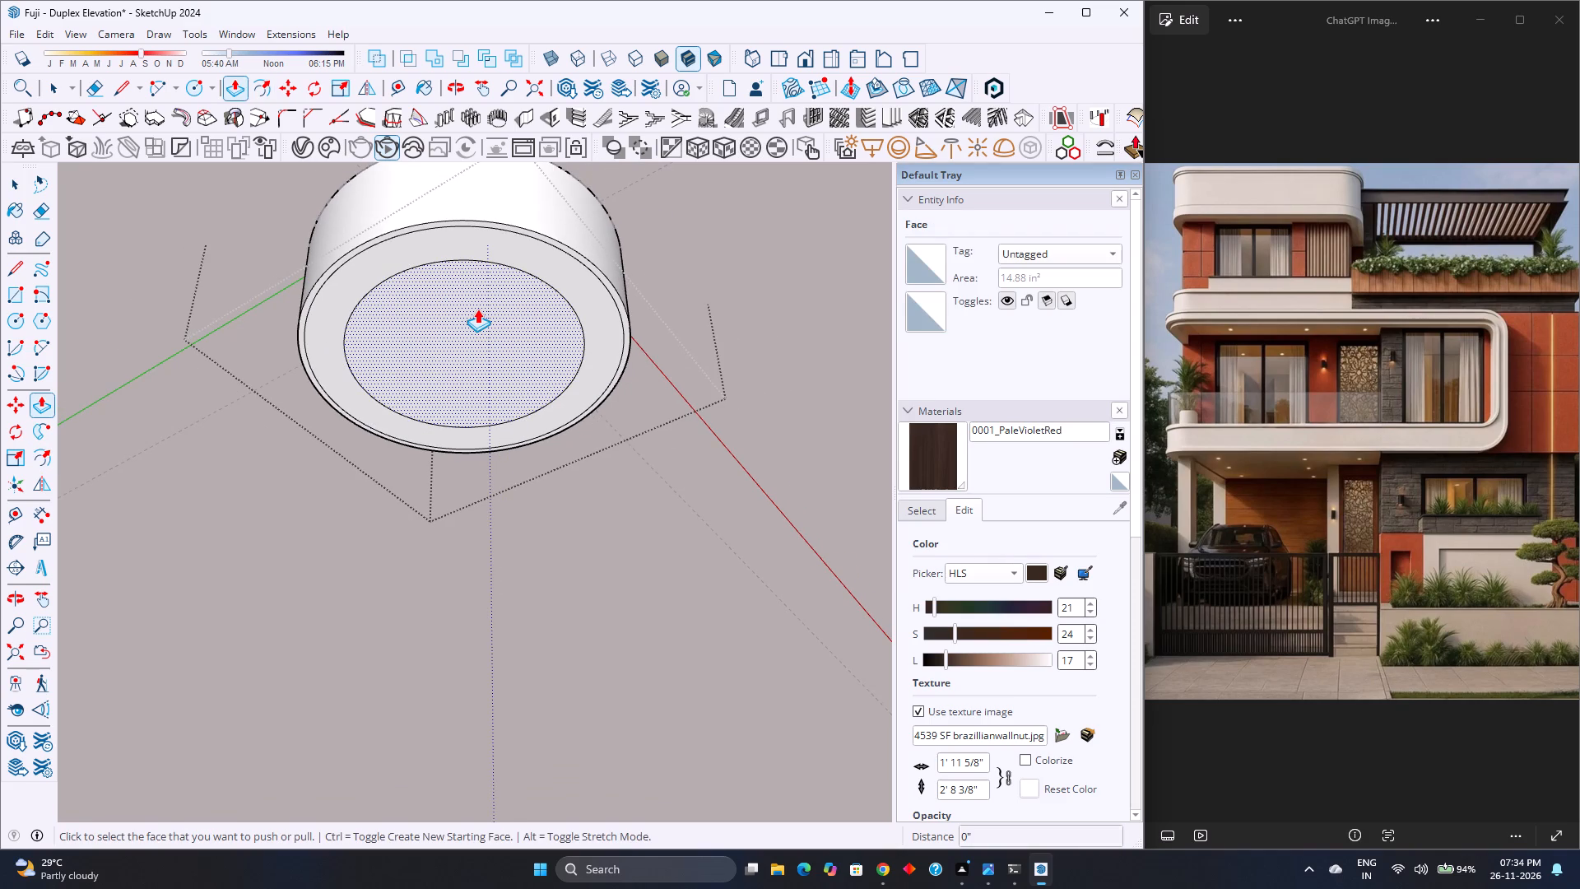
{"action": "left_click", "coordinate": [477, 309]}
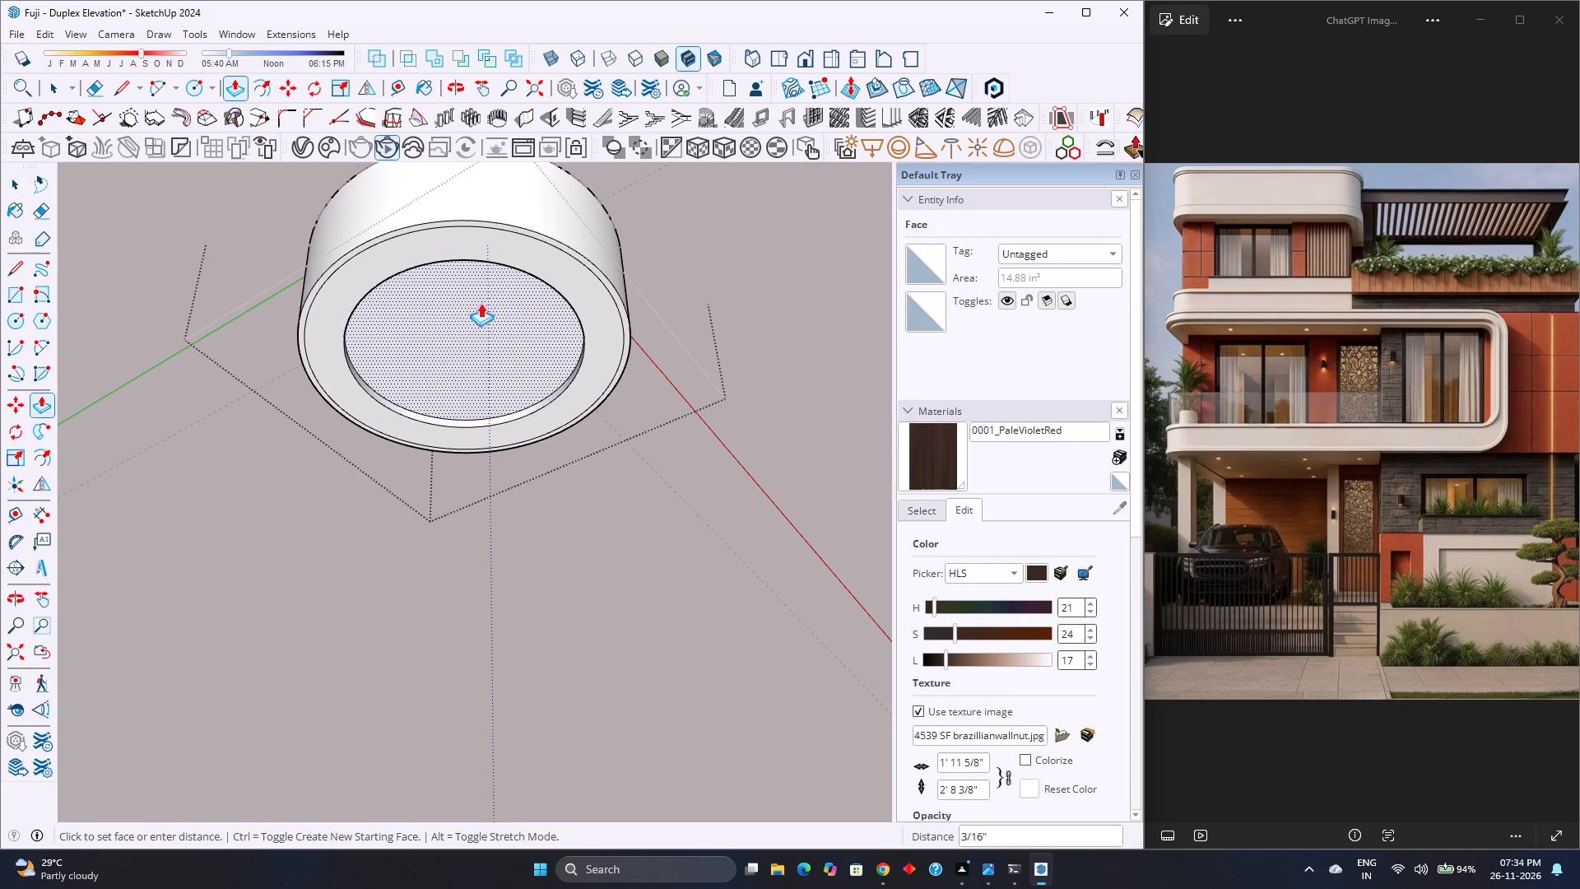
{"action": "left_click", "coordinate": [481, 304]}
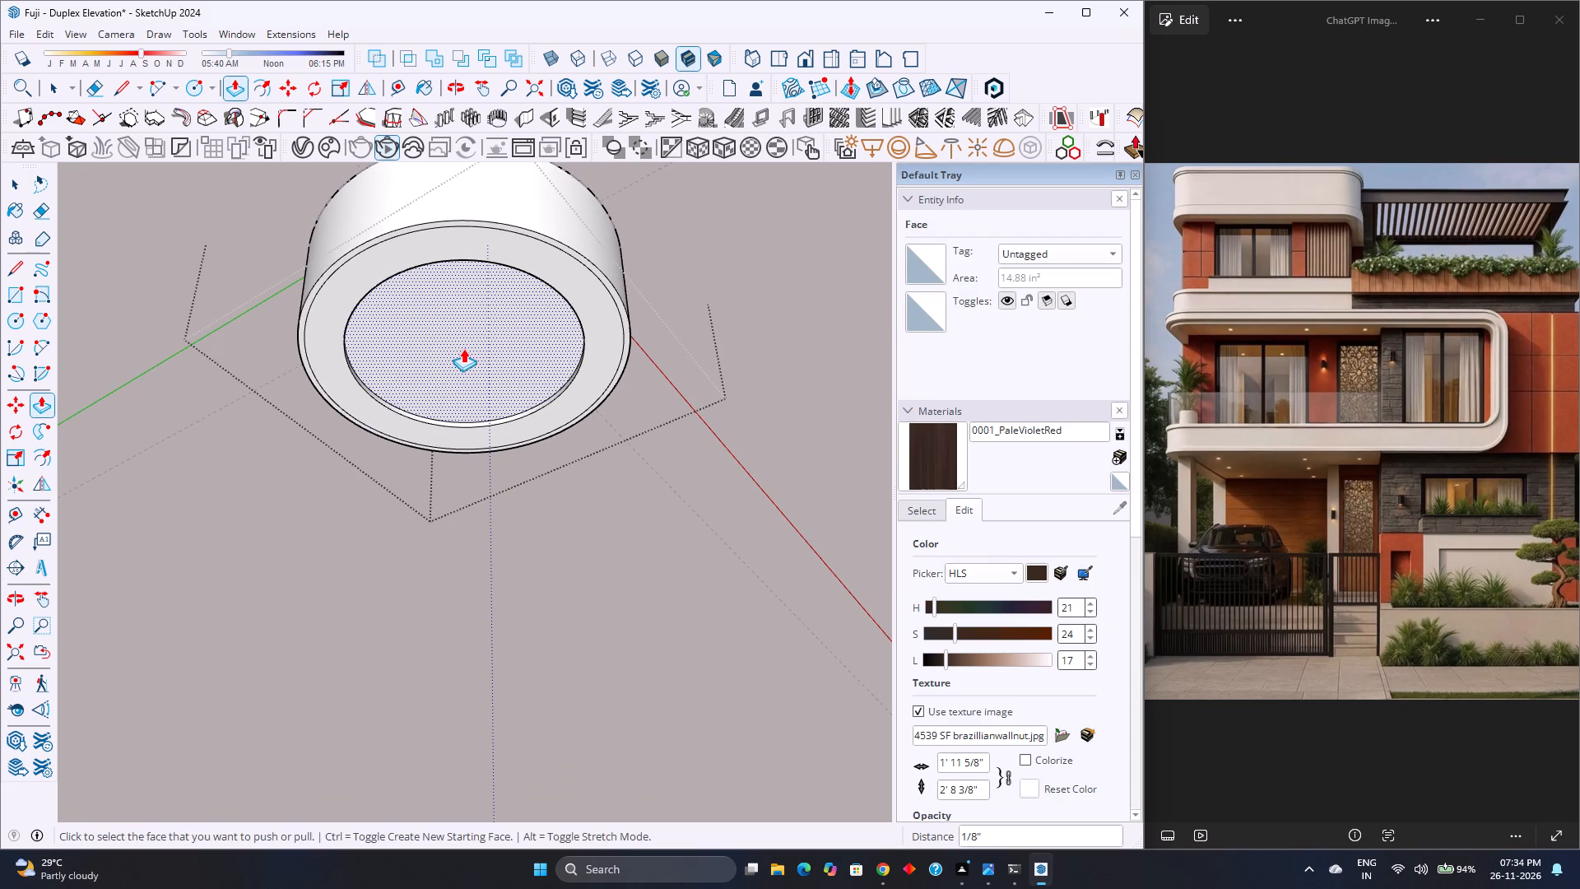
{"action": "double_click", "coordinate": [463, 347]}
{"action": "double_click", "coordinate": [400, 424]}
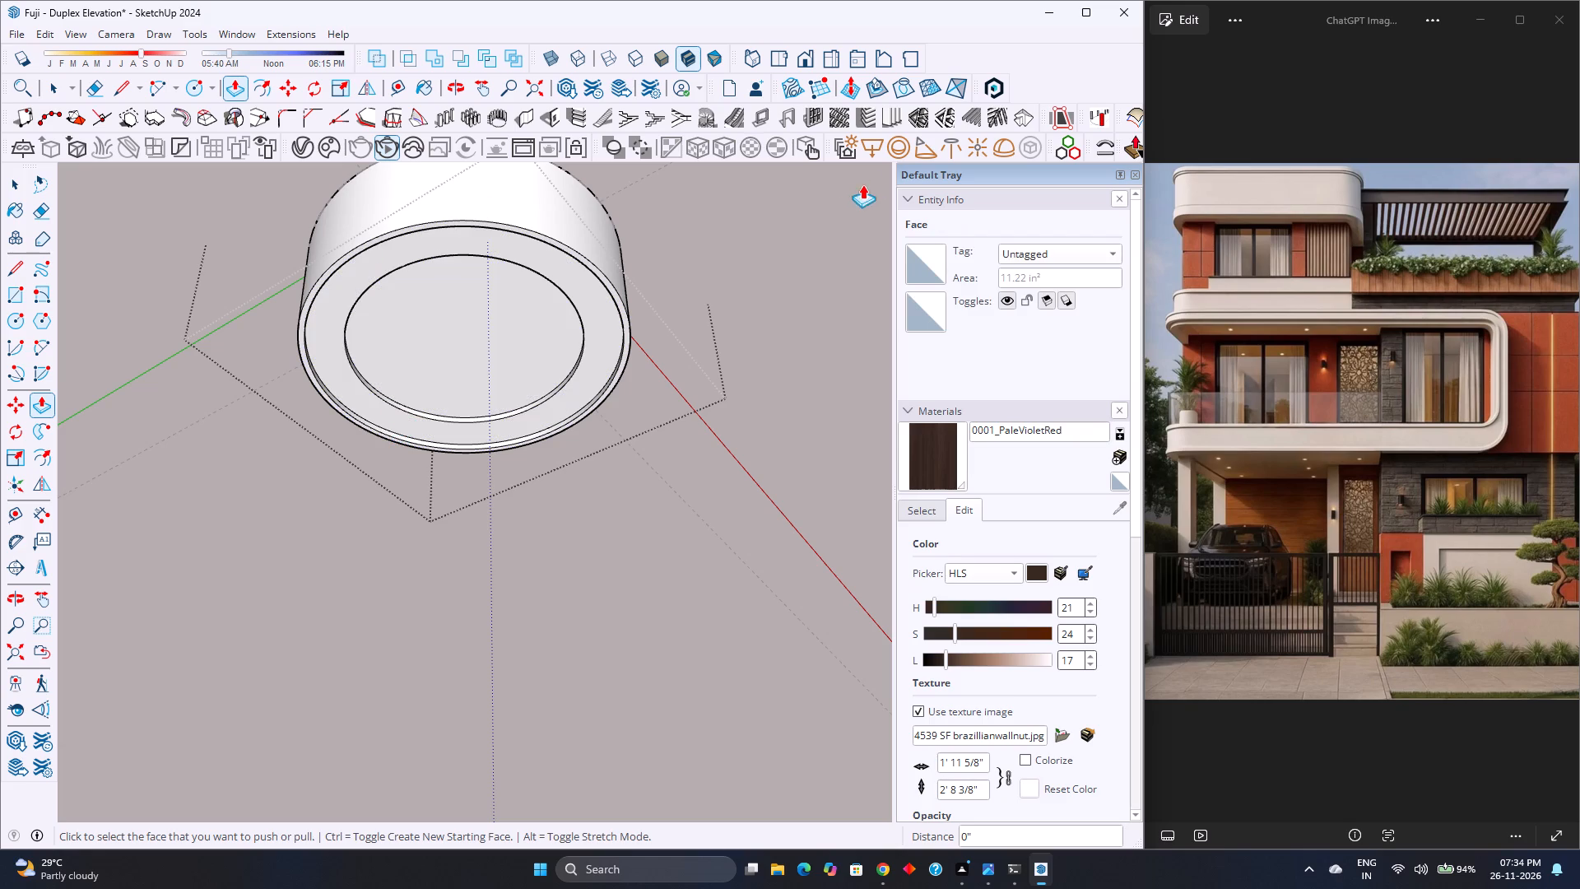
Place a V-Ray spot light at the centre of the fixture's recessed bottom face and close the component.
{"action": "left_click", "coordinate": [929, 151]}
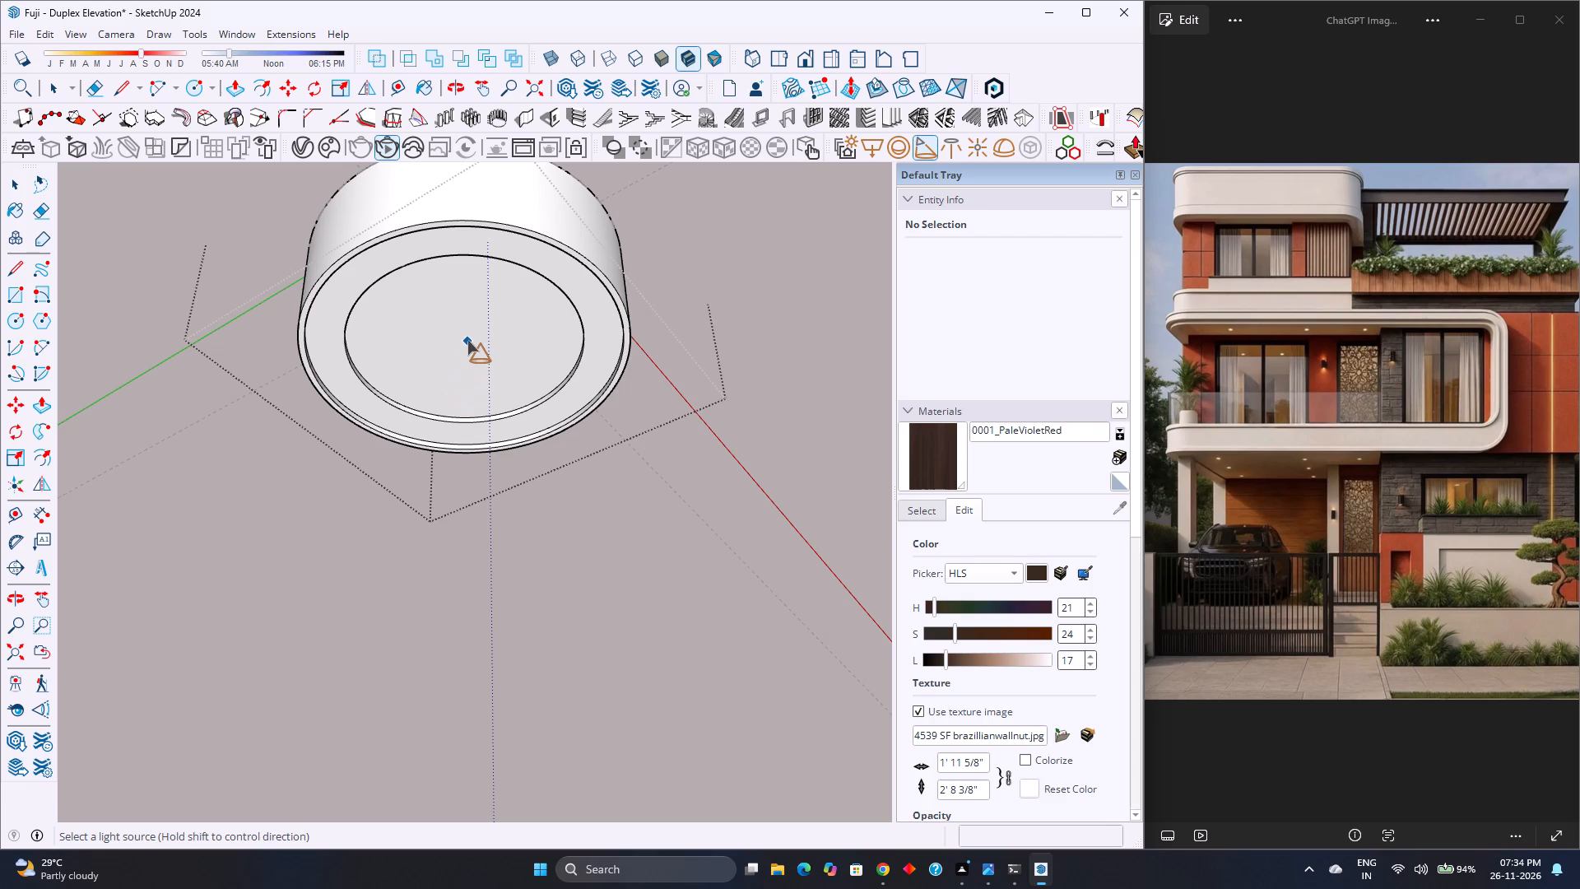
{"action": "left_click", "coordinate": [467, 346]}
{"action": "scroll", "coordinate": [479, 323], "scroll_direction": "down", "scroll_amount": 10}
{"action": "scroll", "coordinate": [476, 325], "scroll_direction": "up", "scroll_amount": 1}
{"action": "key", "text": "space"}
{"action": "scroll", "coordinate": [480, 331], "scroll_direction": "down", "scroll_amount": 12}
{"action": "key", "text": "Escape"}
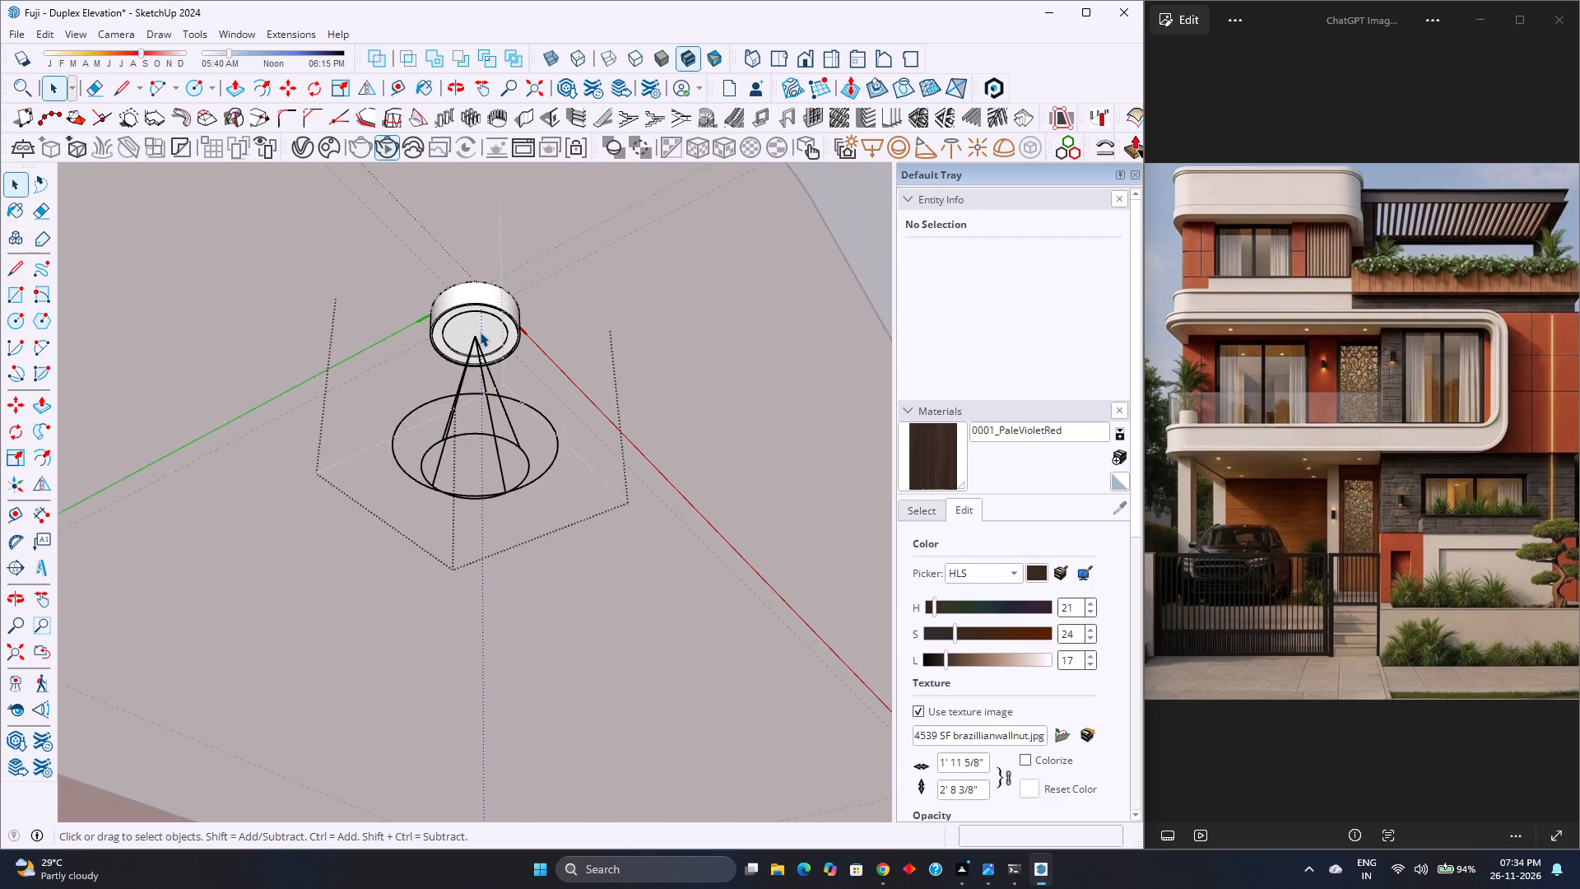
Select all instances of the balcony ceiling light, move them up 1.25" along the blue axis, and close the group.
{"action": "scroll", "coordinate": [480, 332], "scroll_direction": "down", "scroll_amount": 18}
{"action": "middle_click_drag", "start_coordinate": [477, 337], "coordinate": [402, 426]}
{"action": "middle_click", "coordinate": [402, 426]}
{"action": "scroll", "coordinate": [402, 426], "scroll_direction": "down", "scroll_amount": 4}
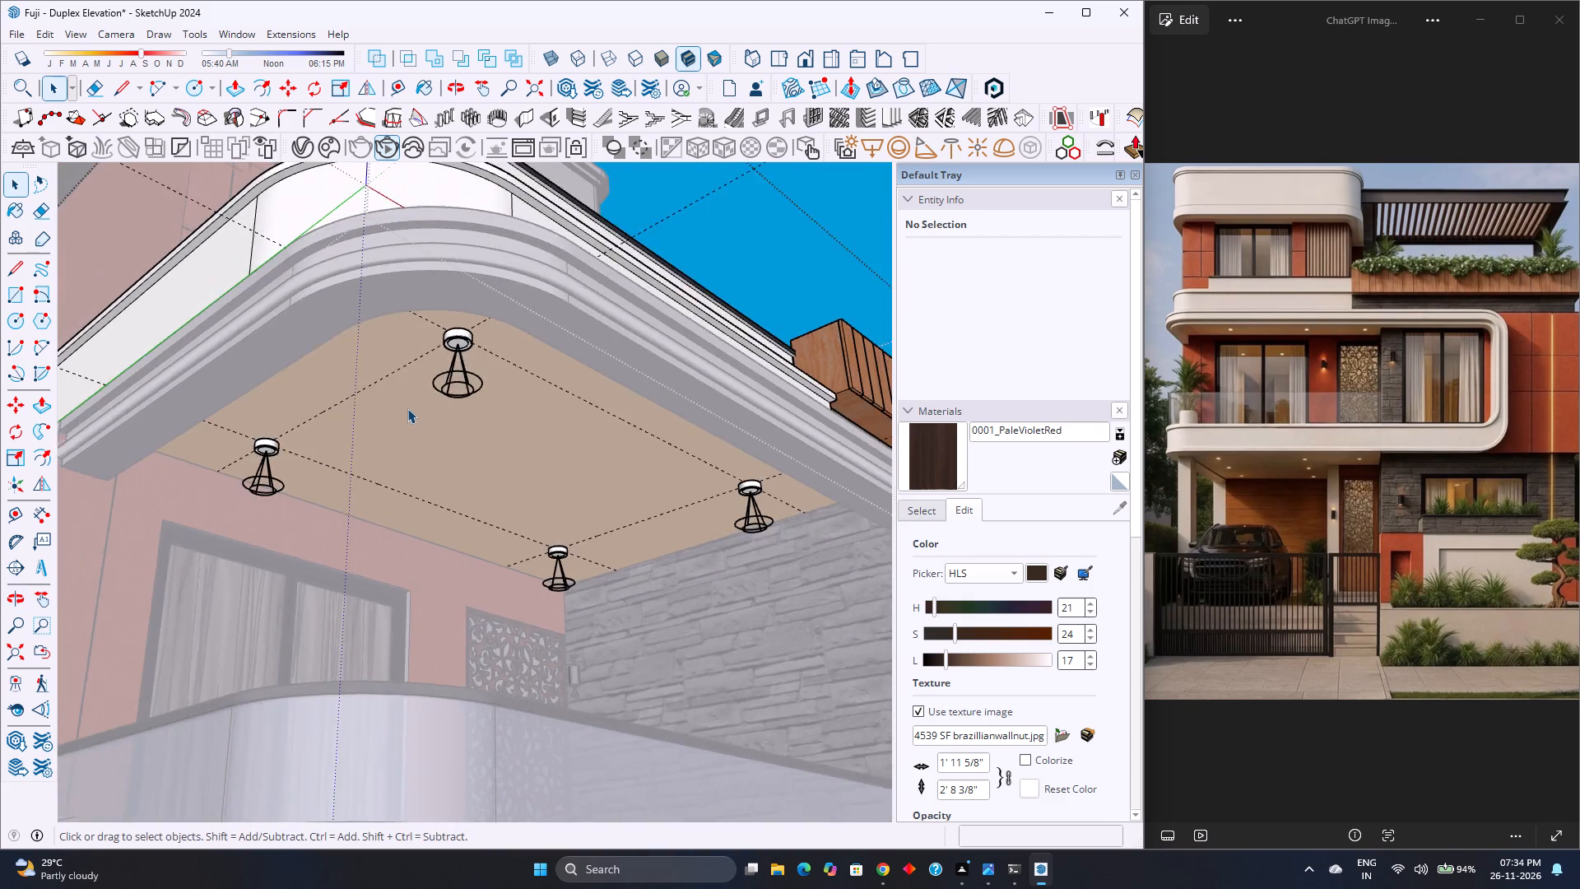
{"action": "scroll", "coordinate": [407, 408], "scroll_direction": "down", "scroll_amount": 15}
{"action": "middle_click_drag", "start_coordinate": [434, 407], "coordinate": [389, 433]}
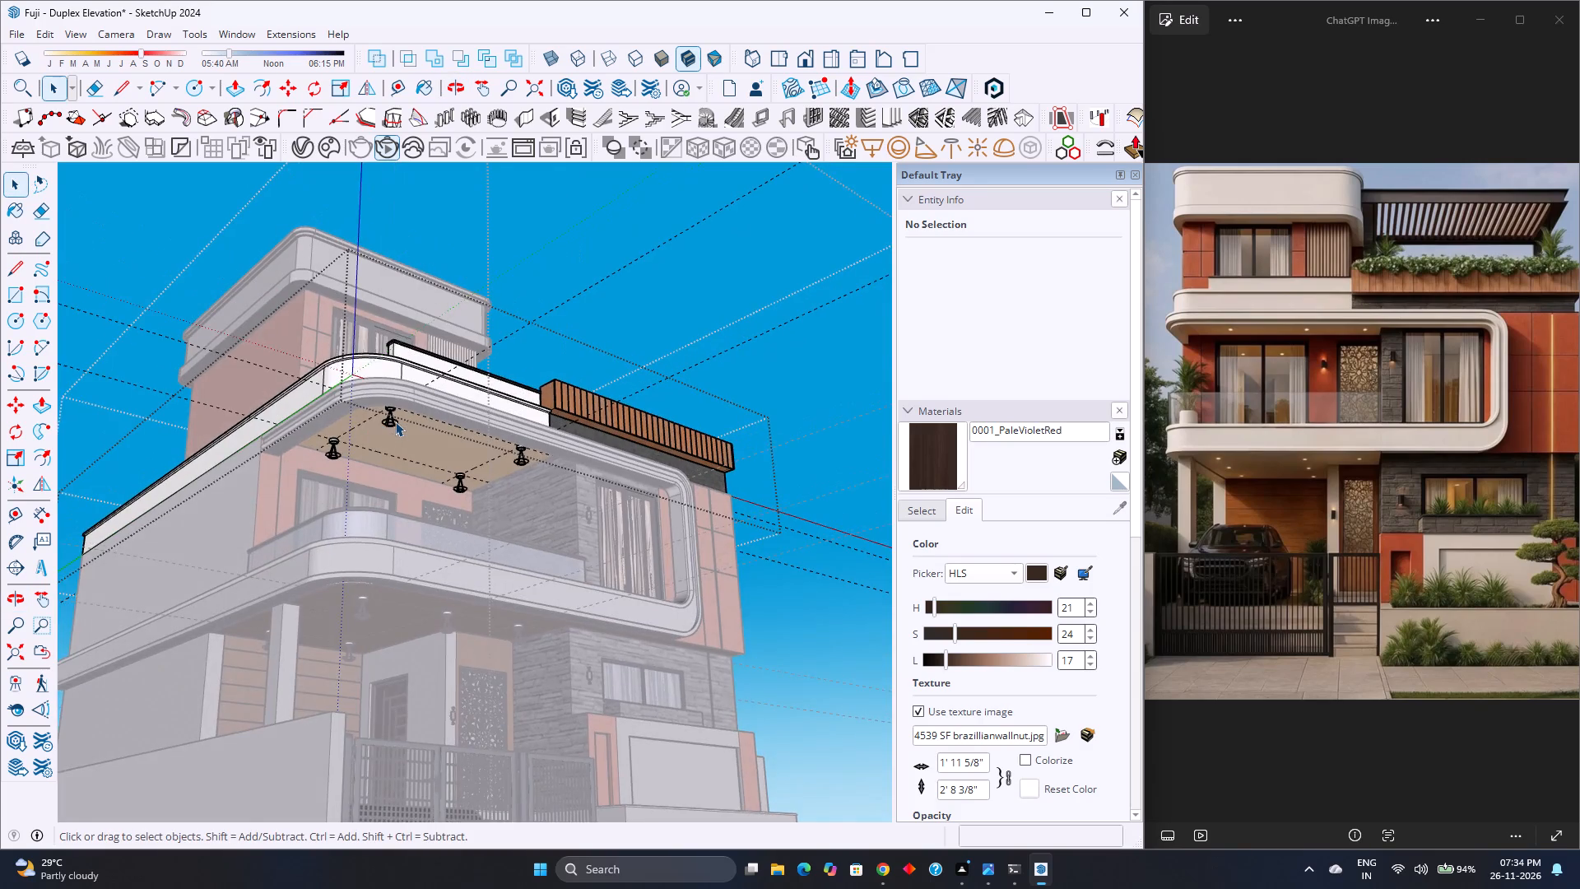
{"action": "scroll", "coordinate": [395, 421], "scroll_direction": "up", "scroll_amount": 20}
{"action": "scroll", "coordinate": [395, 421], "scroll_direction": "up", "scroll_amount": 13}
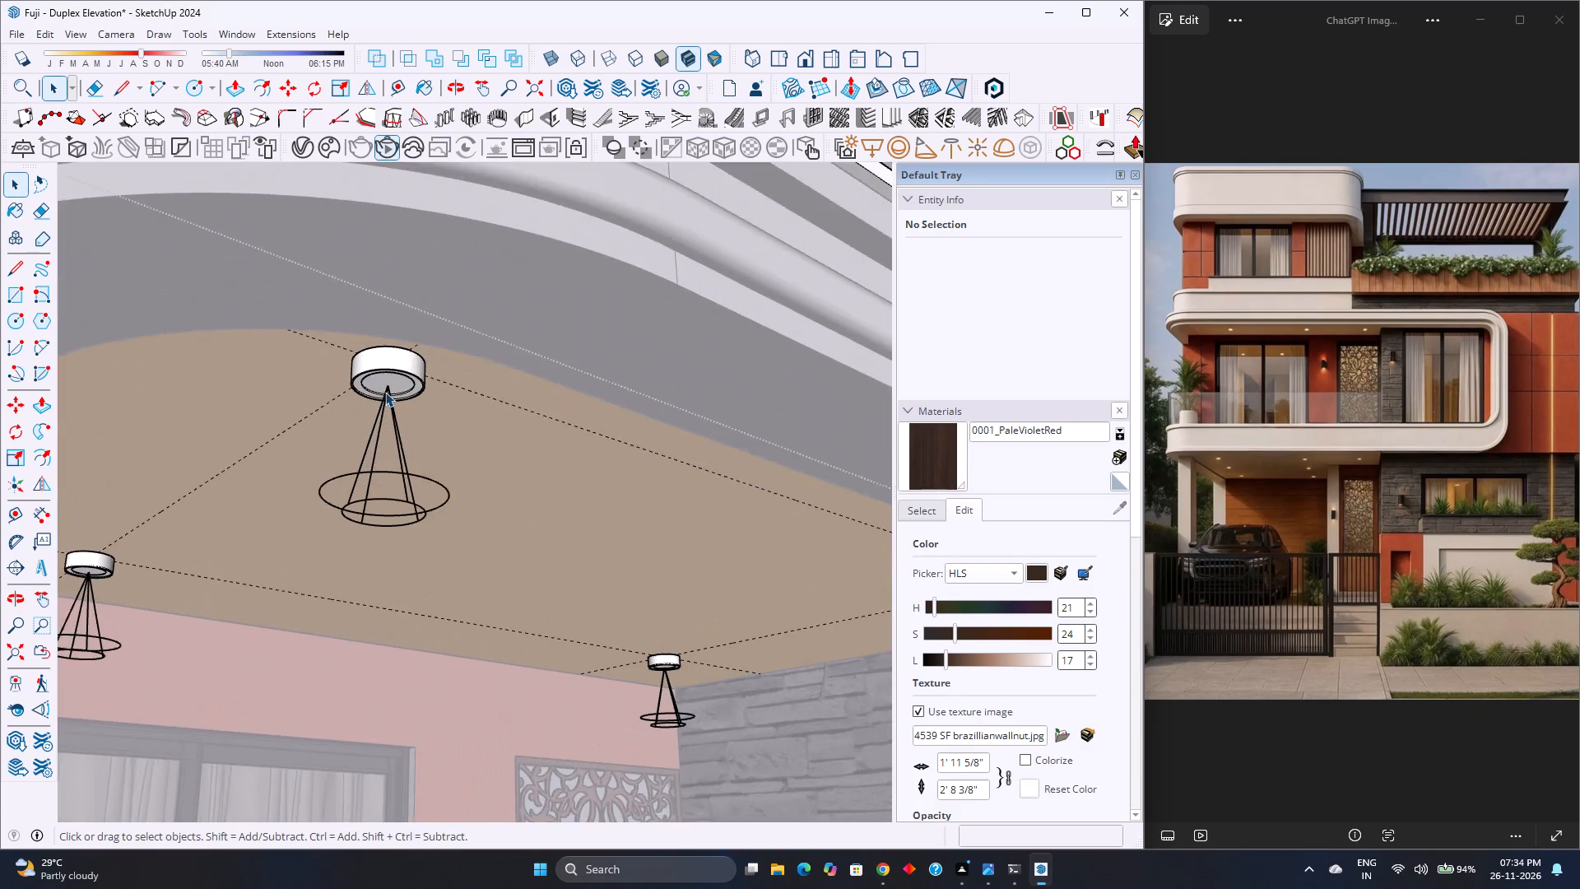
{"action": "left_click", "coordinate": [395, 383]}
{"action": "right_click", "coordinate": [395, 383]}
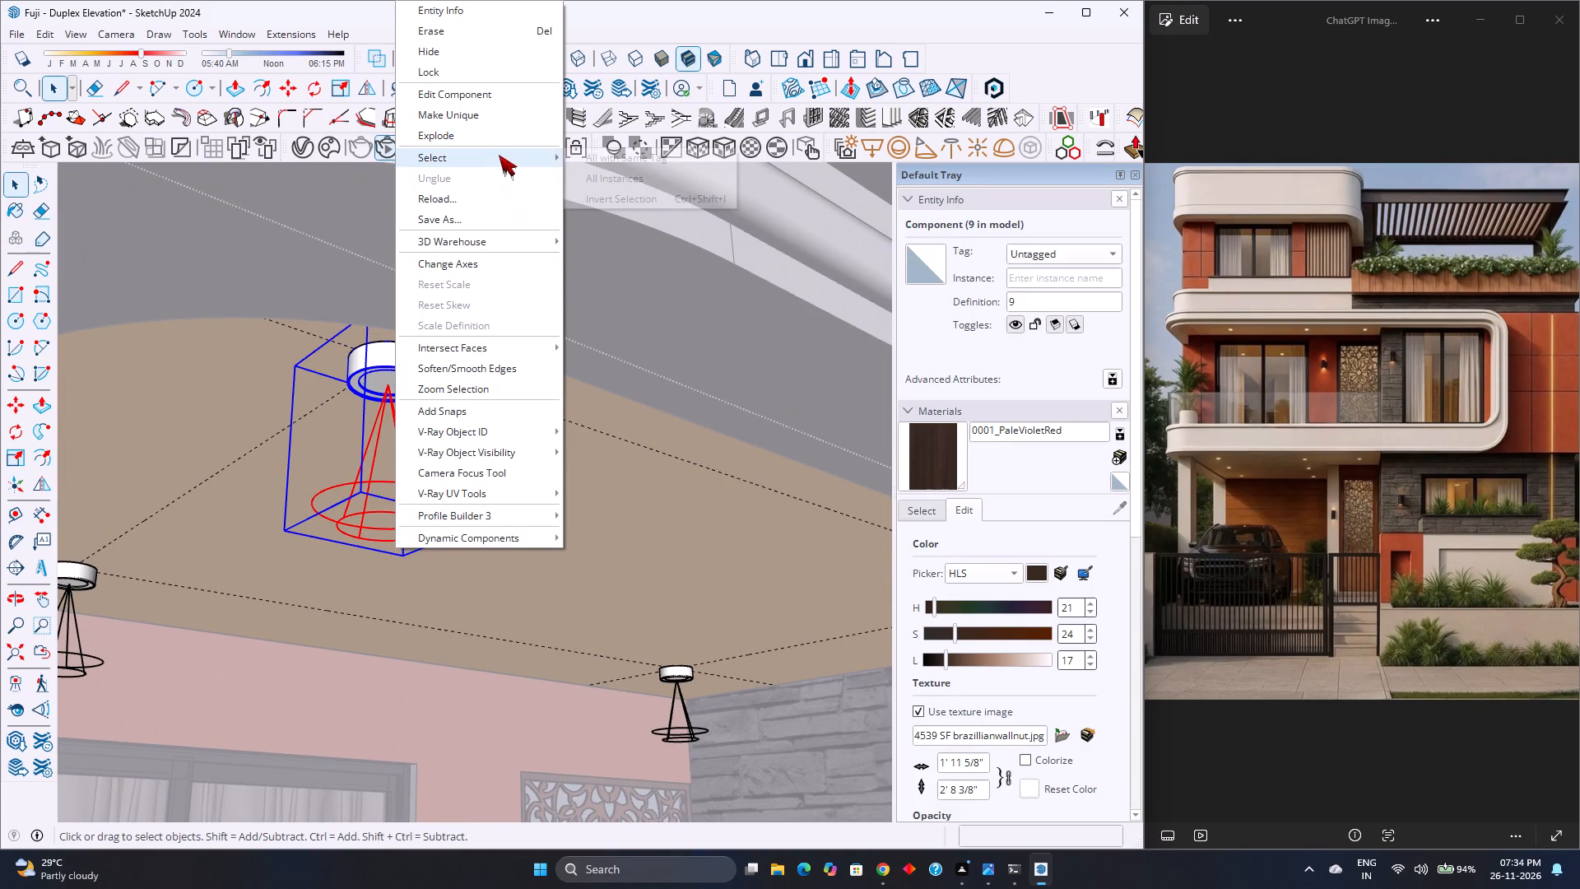
{"action": "left_click", "coordinate": [611, 176]}
{"action": "key", "text": "m"}
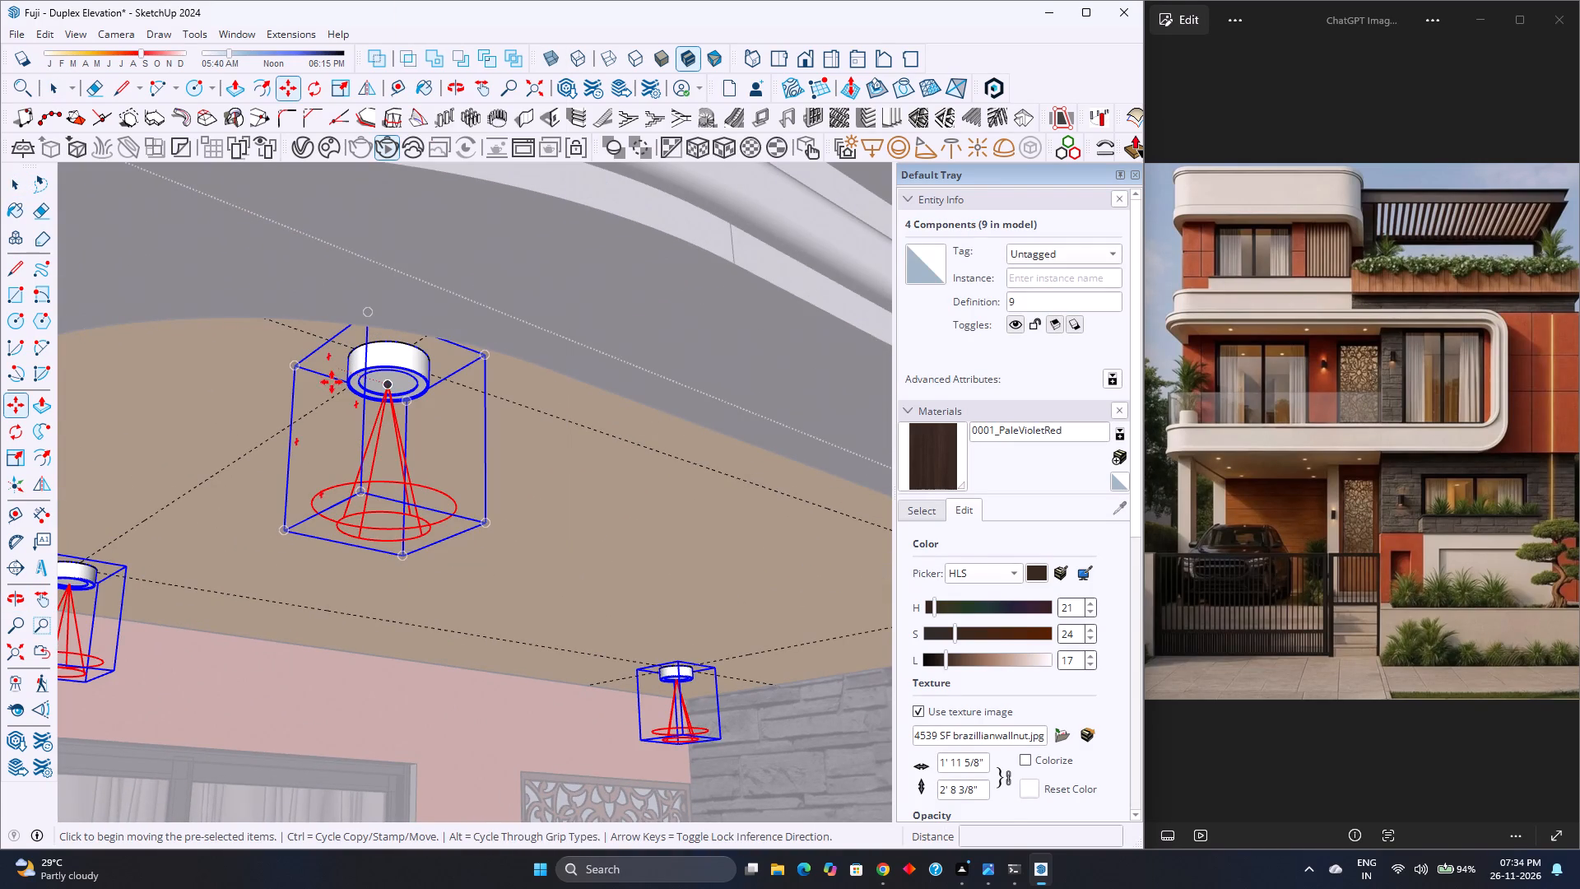
{"action": "scroll", "coordinate": [416, 393], "scroll_direction": "up", "scroll_amount": 16}
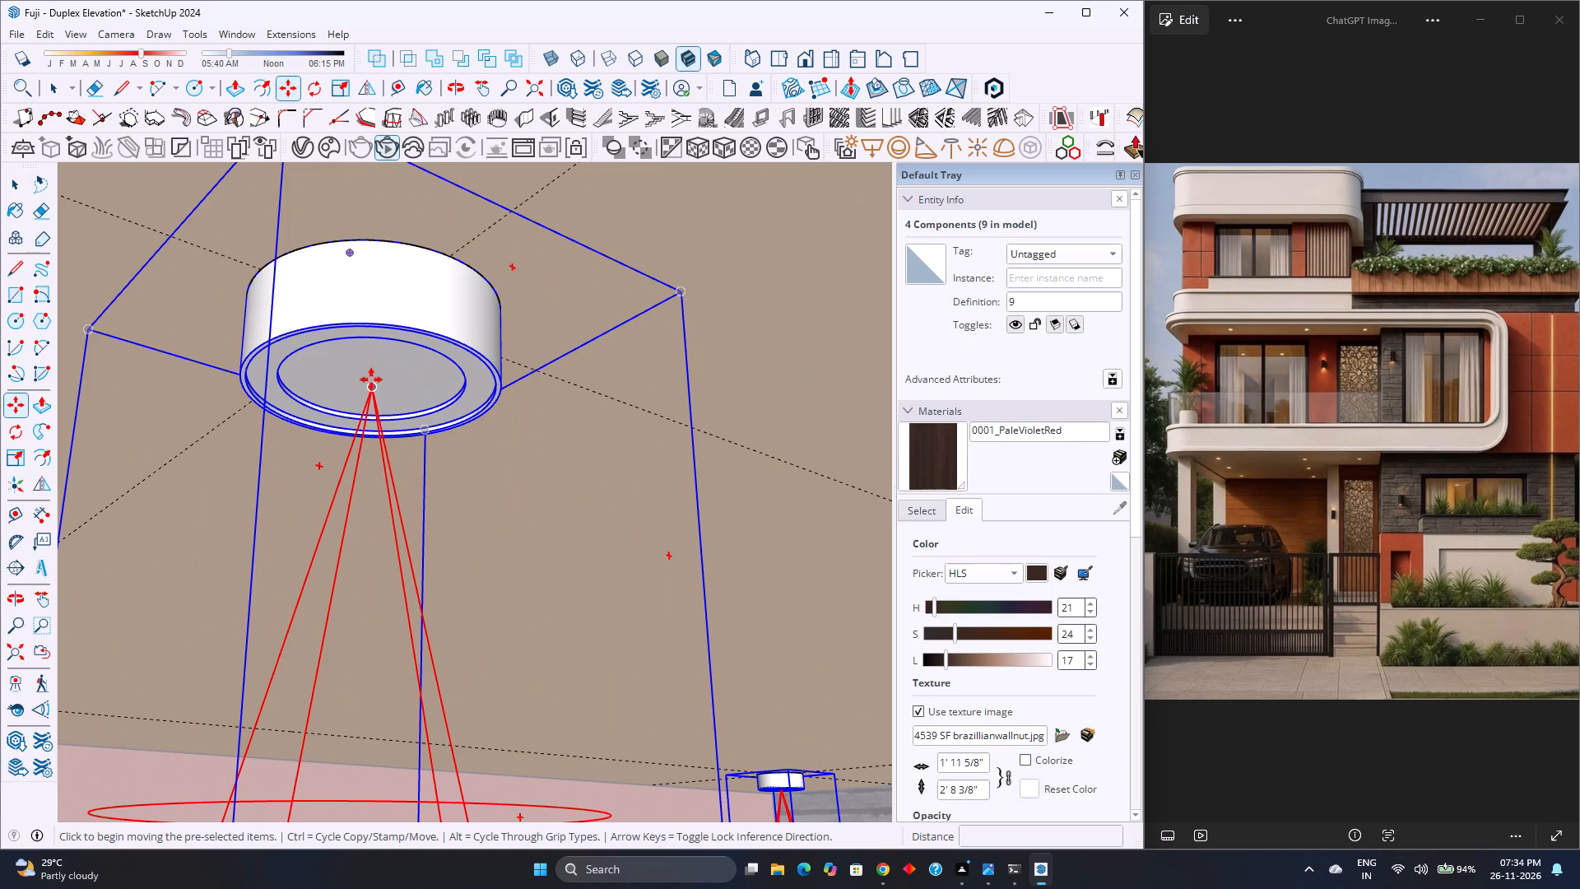
{"action": "left_click", "coordinate": [371, 383]}
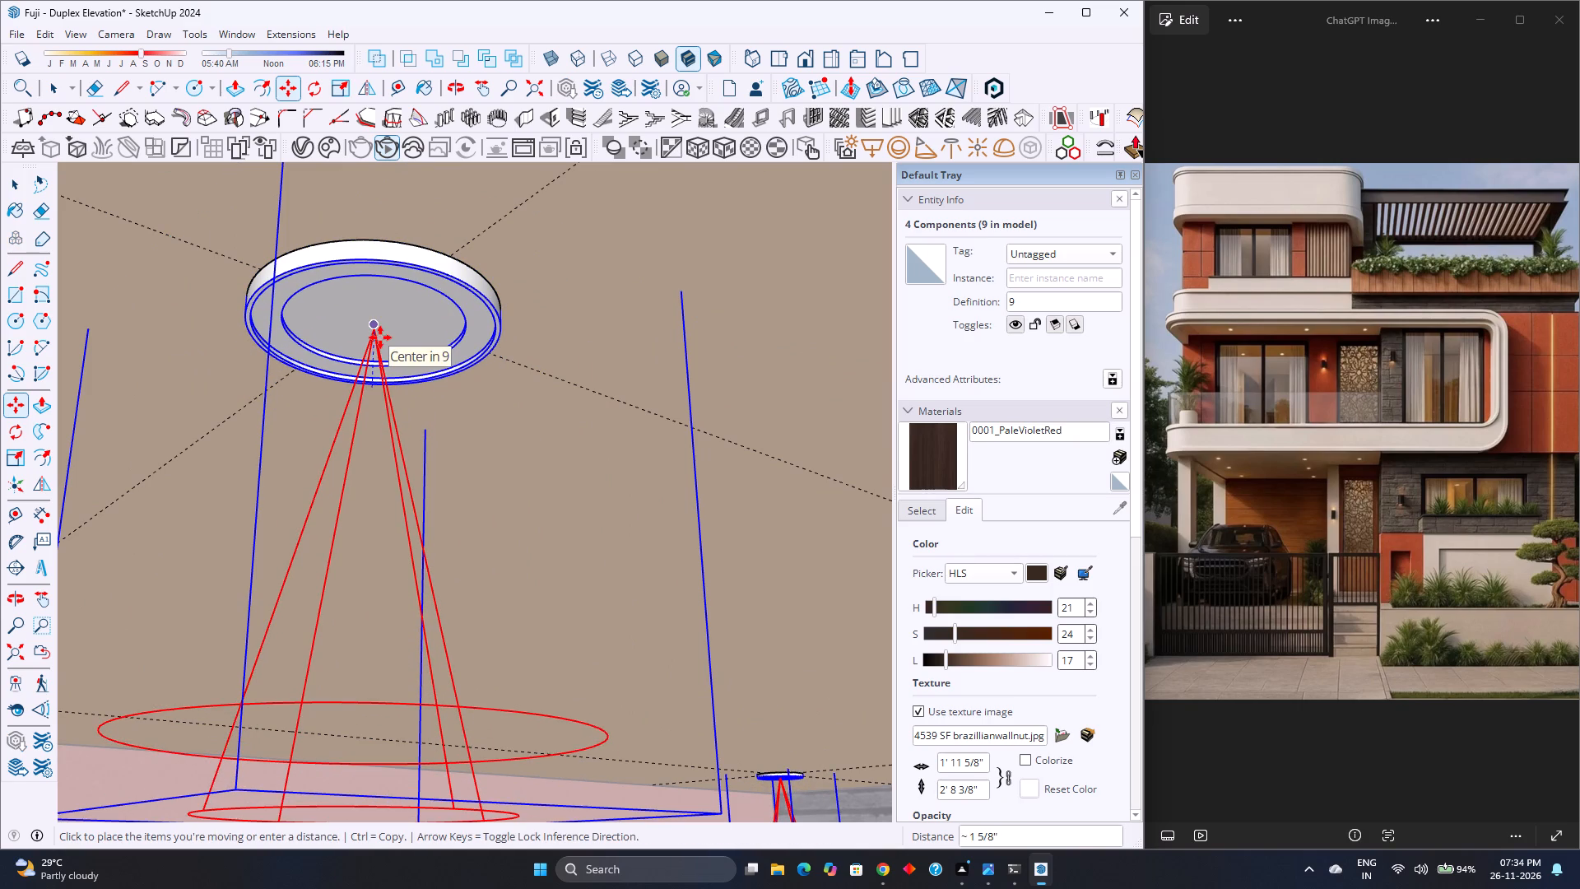
{"action": "key", "text": "Up"}
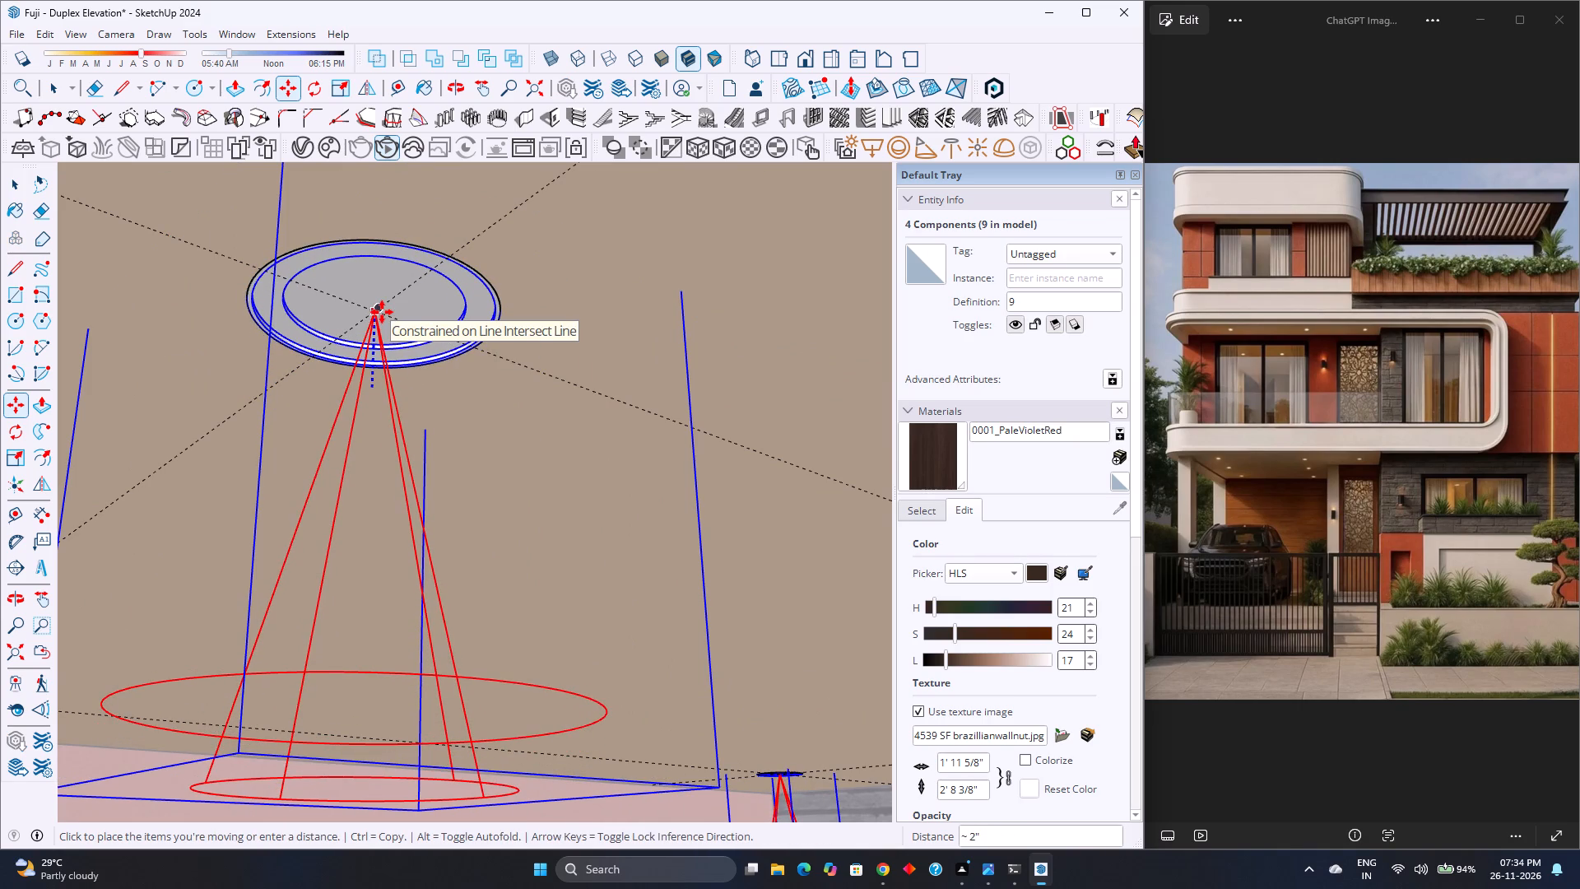
{"action": "type", "text": "1.25"}
{"action": "key", "text": "Return"}
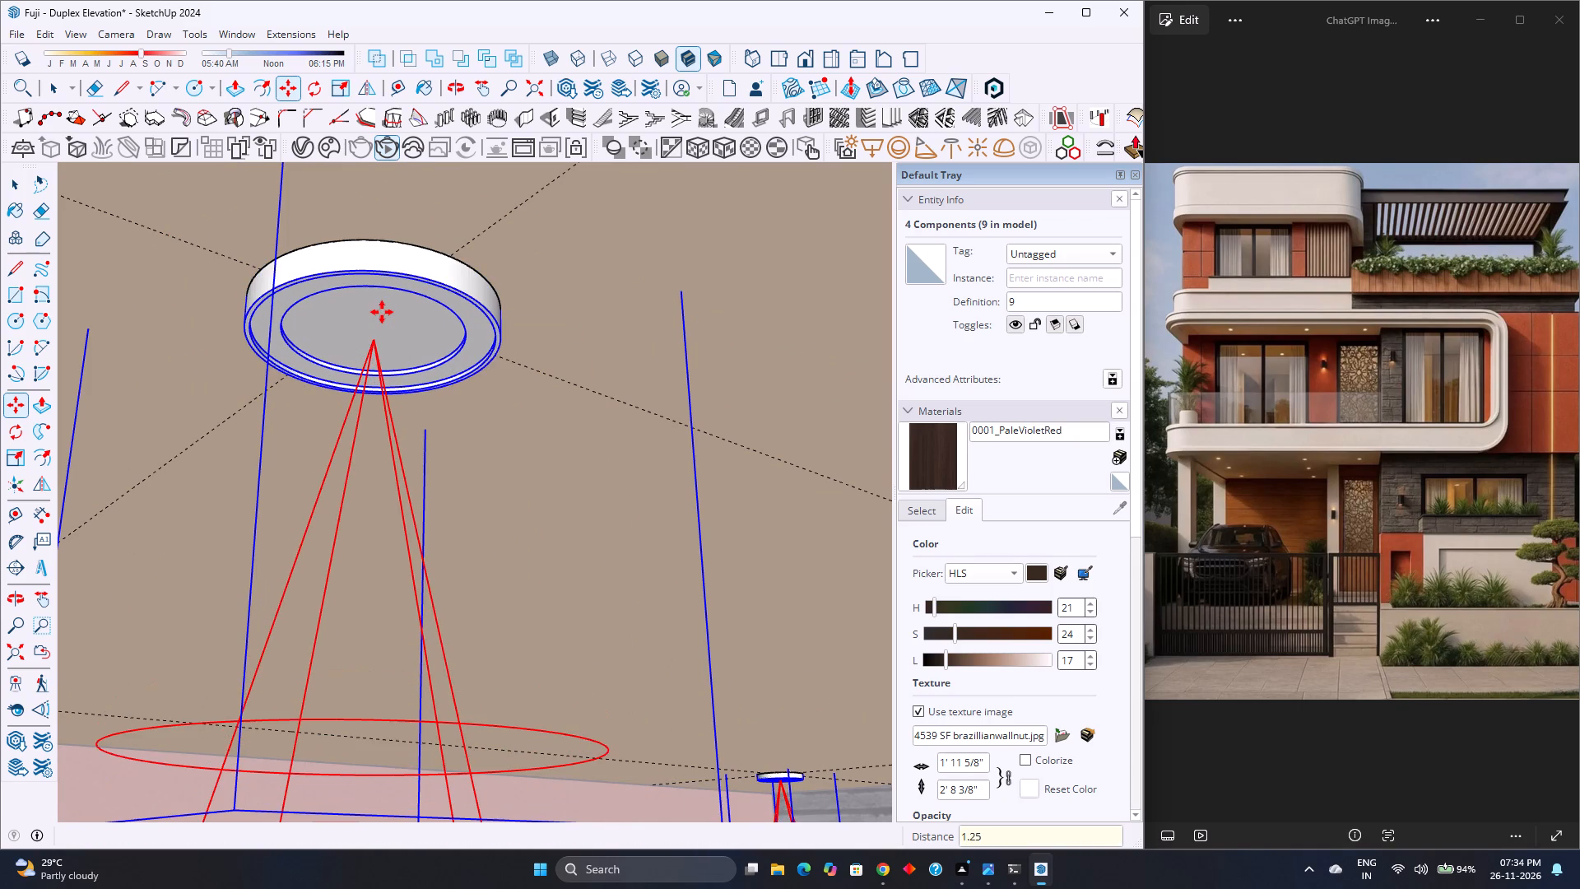
{"action": "scroll", "coordinate": [378, 357], "scroll_direction": "down", "scroll_amount": 9}
{"action": "key", "text": "space"}
{"action": "scroll", "coordinate": [378, 357], "scroll_direction": "down", "scroll_amount": 8}
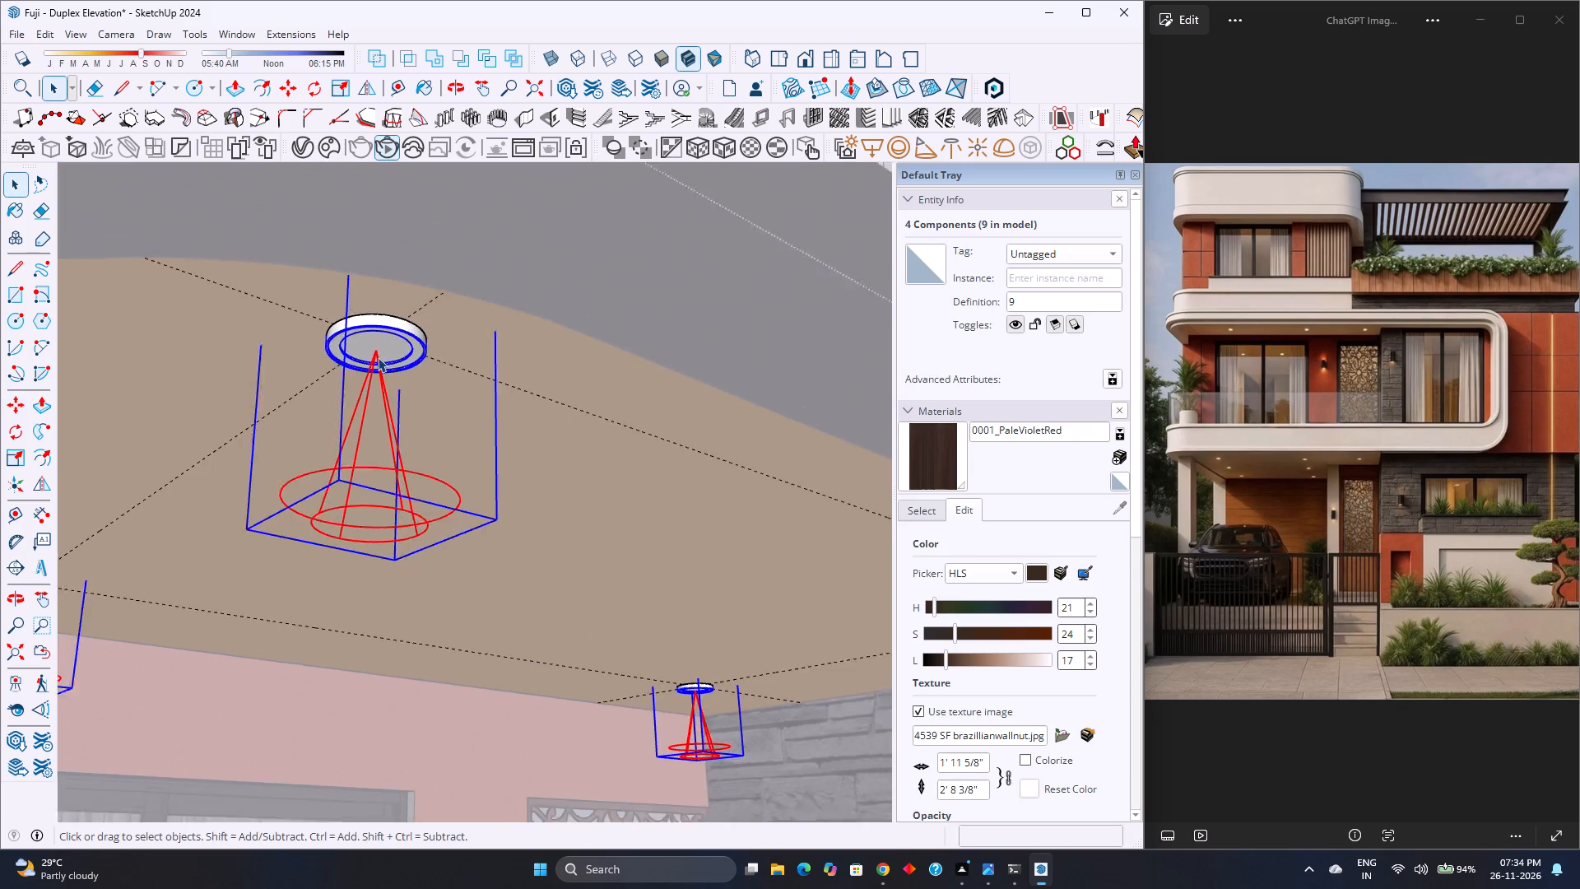
{"action": "scroll", "coordinate": [378, 357], "scroll_direction": "down", "scroll_amount": 20}
{"action": "scroll", "coordinate": [378, 357], "scroll_direction": "down", "scroll_amount": 9}
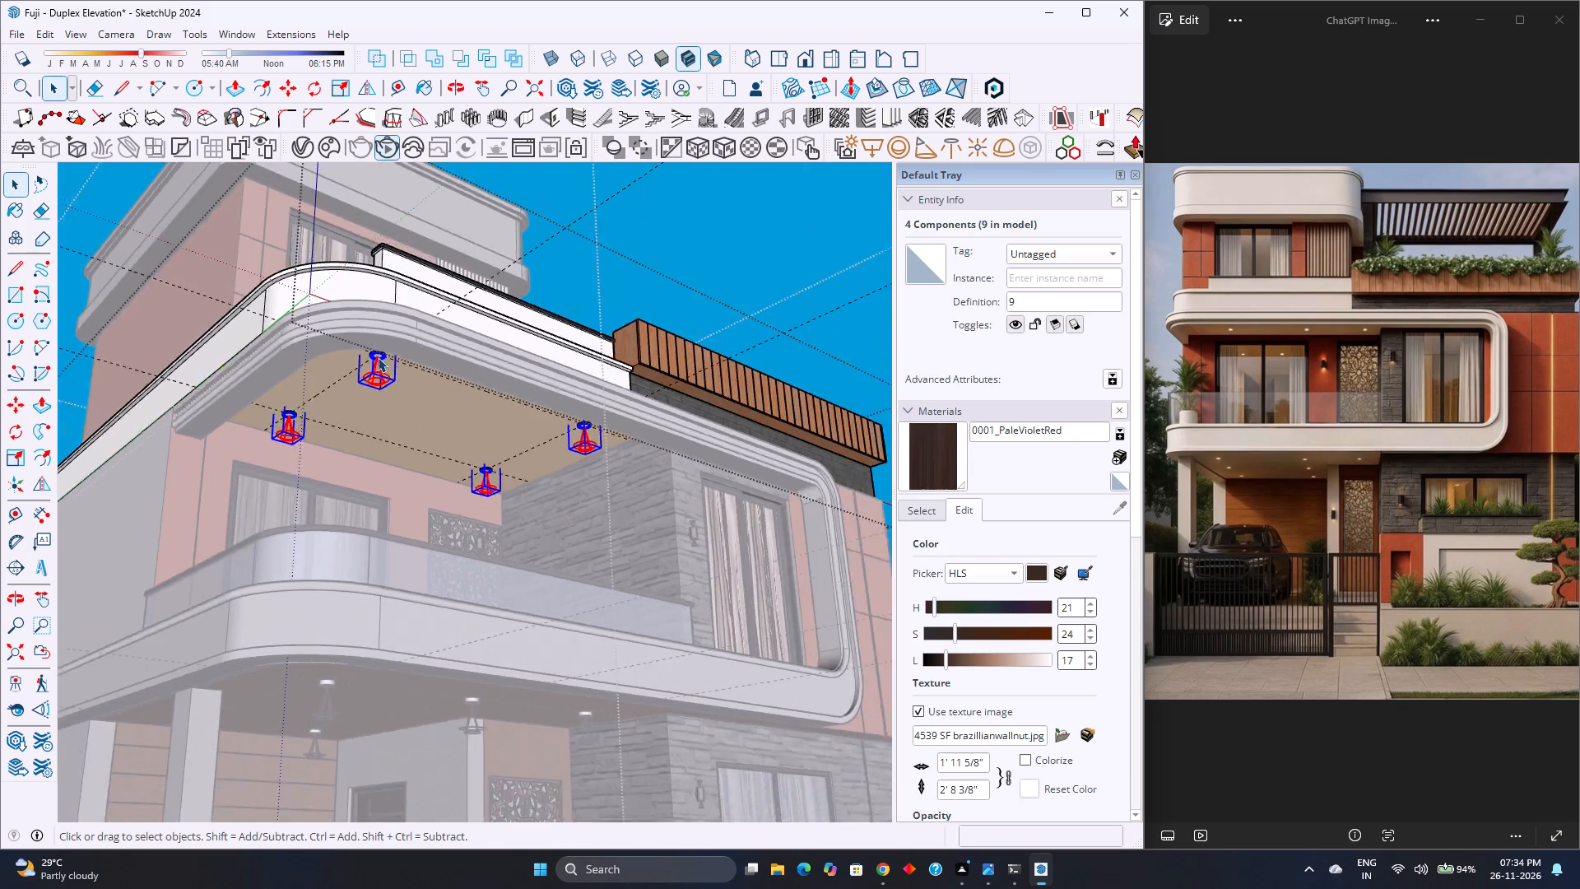
{"action": "scroll", "coordinate": [378, 357], "scroll_direction": "down", "scroll_amount": 2}
{"action": "scroll", "coordinate": [378, 357], "scroll_direction": "up", "scroll_amount": 1}
{"action": "scroll", "coordinate": [378, 357], "scroll_direction": "down", "scroll_amount": 8}
{"action": "left_click", "coordinate": [810, 407]}
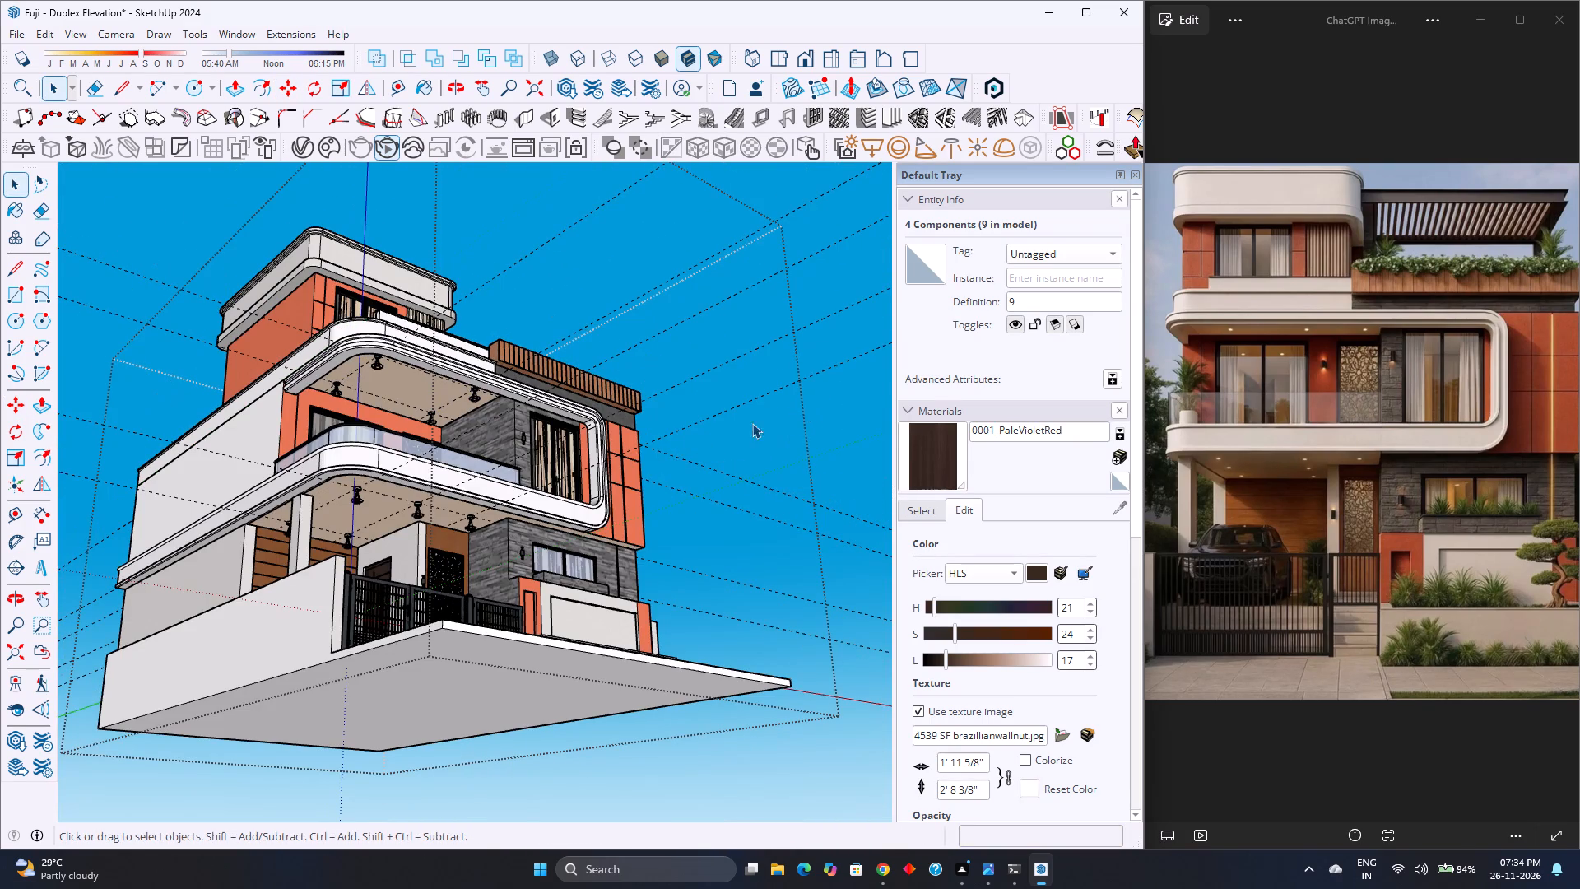
Select all instances of the carport ceiling light in its group and move them up 1.25" along the blue axis.
{"action": "scroll", "coordinate": [418, 487], "scroll_direction": "up", "scroll_amount": 13}
{"action": "double_click", "coordinate": [418, 502]}
{"action": "scroll", "coordinate": [418, 502], "scroll_direction": "up", "scroll_amount": 2}
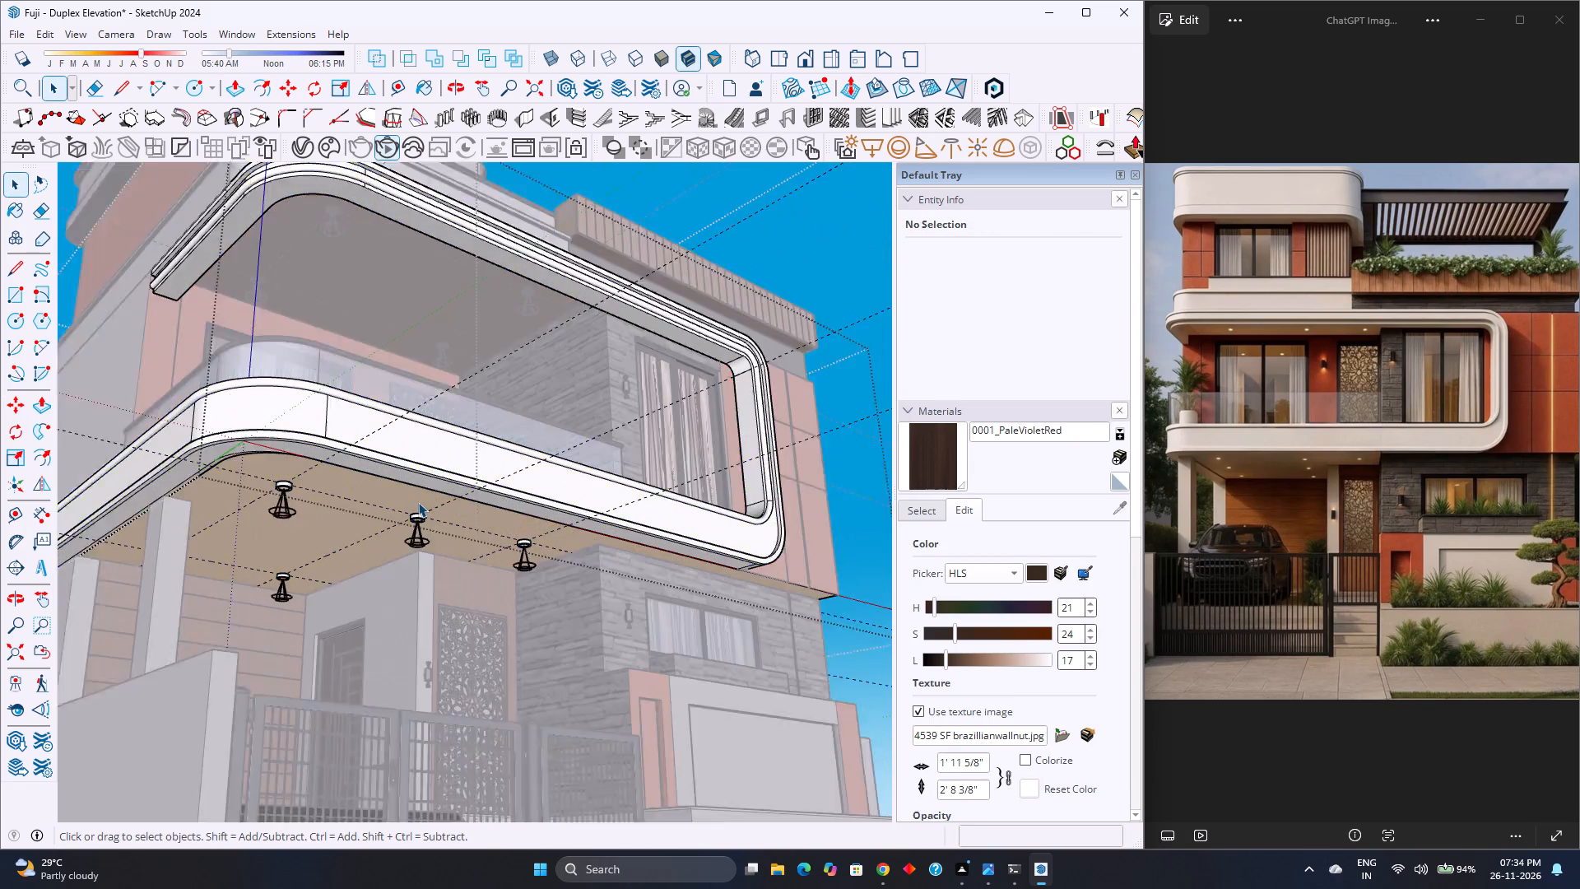
{"action": "scroll", "coordinate": [418, 502], "scroll_direction": "up", "scroll_amount": 14}
{"action": "left_click", "coordinate": [414, 533]}
{"action": "right_click", "coordinate": [414, 533]}
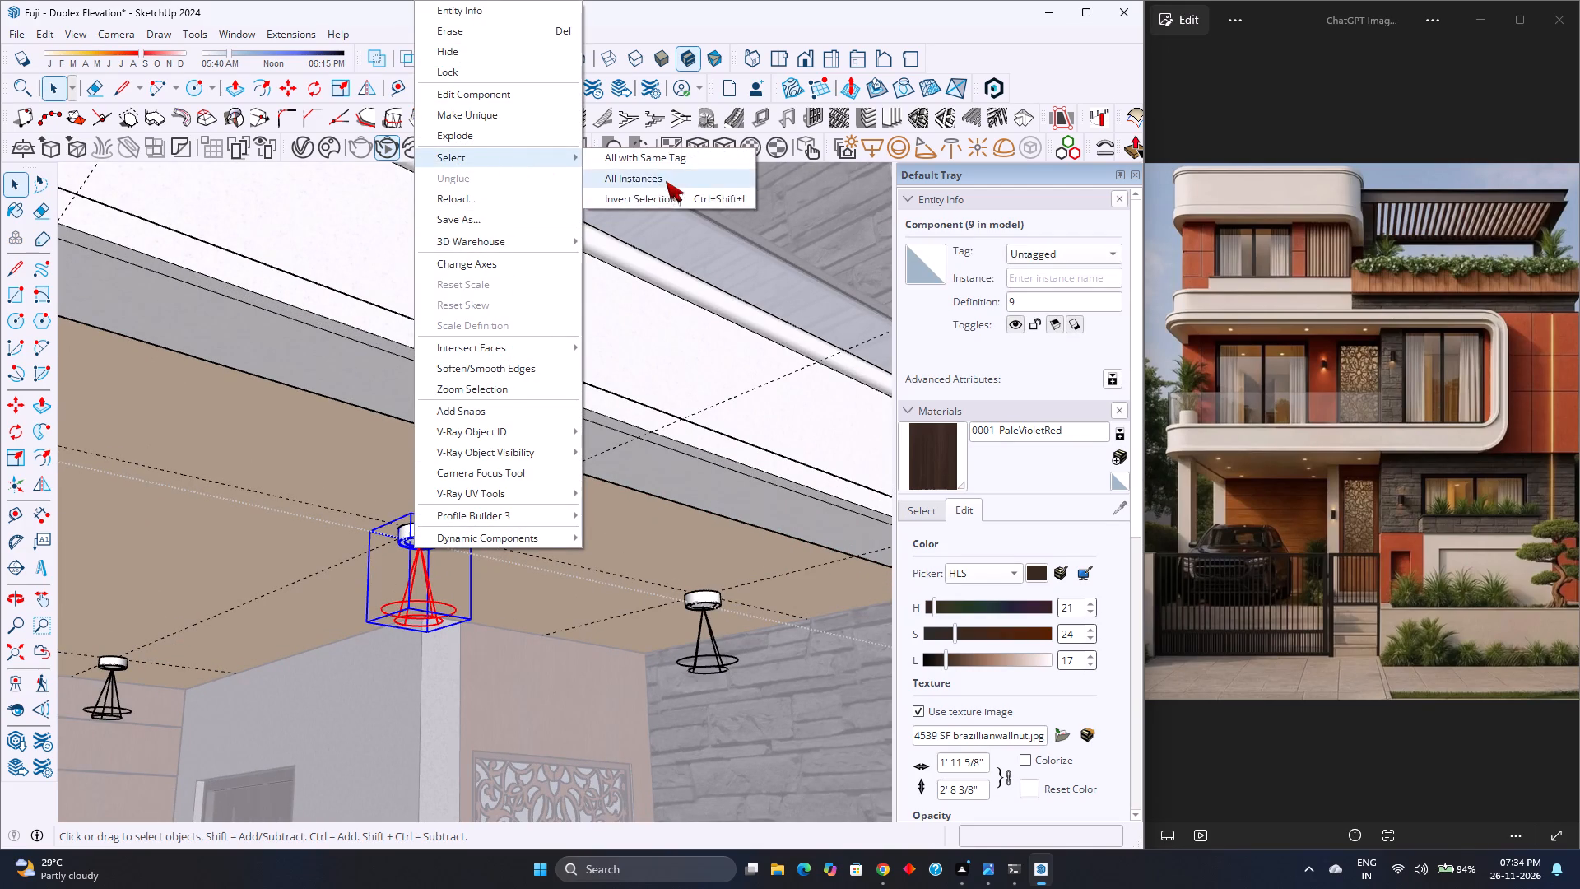
{"action": "left_click", "coordinate": [666, 181]}
{"action": "key", "text": "m"}
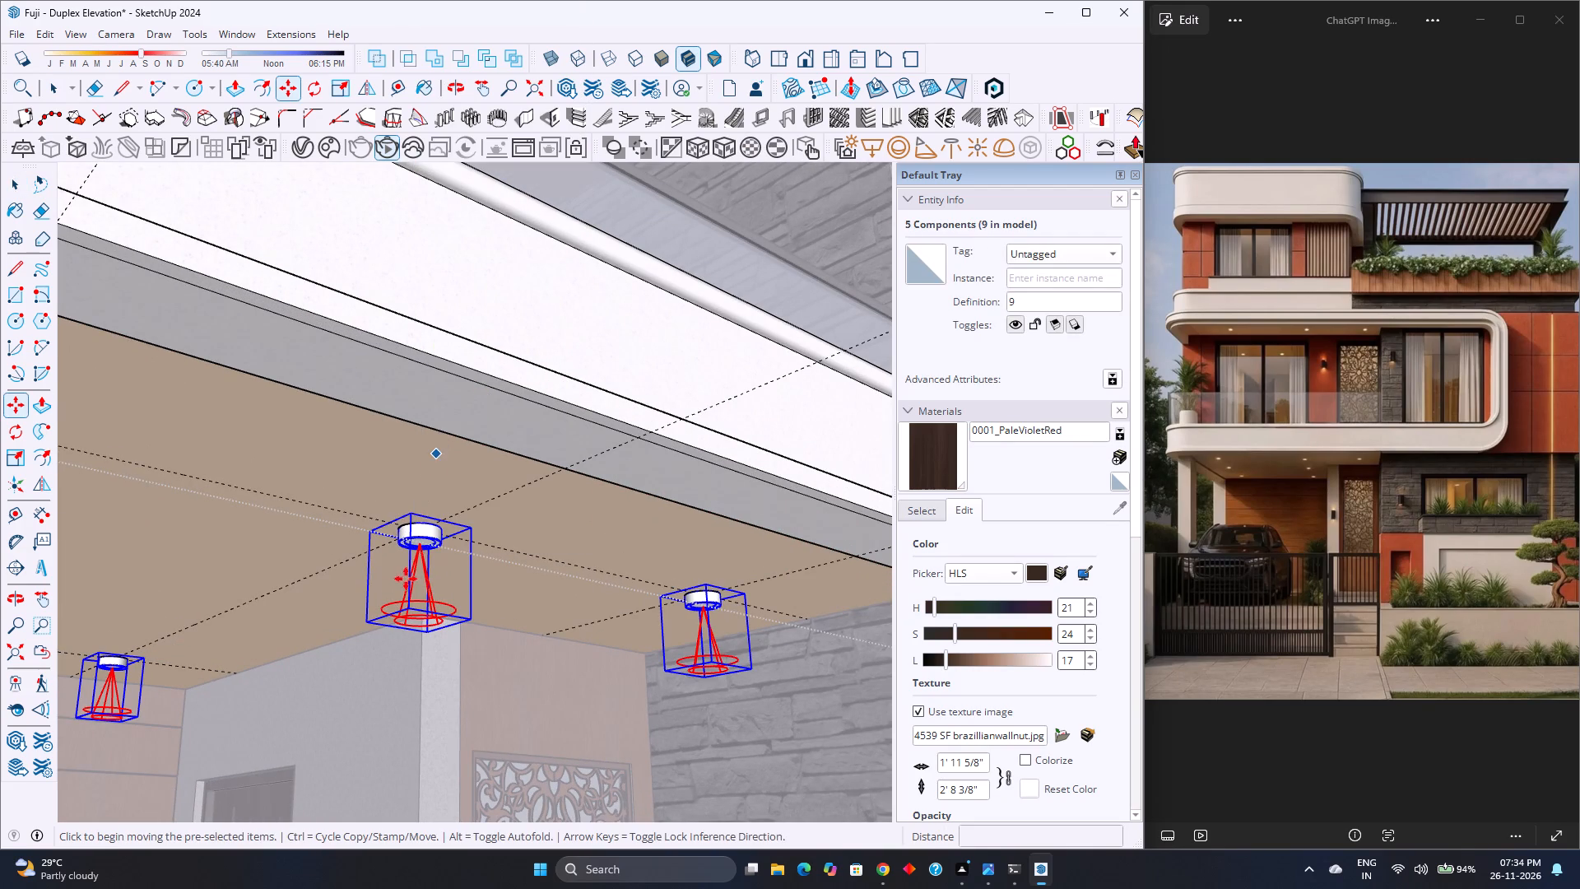
{"action": "scroll", "coordinate": [406, 580], "scroll_direction": "up", "scroll_amount": 20}
{"action": "scroll", "coordinate": [406, 580], "scroll_direction": "up", "scroll_amount": 3}
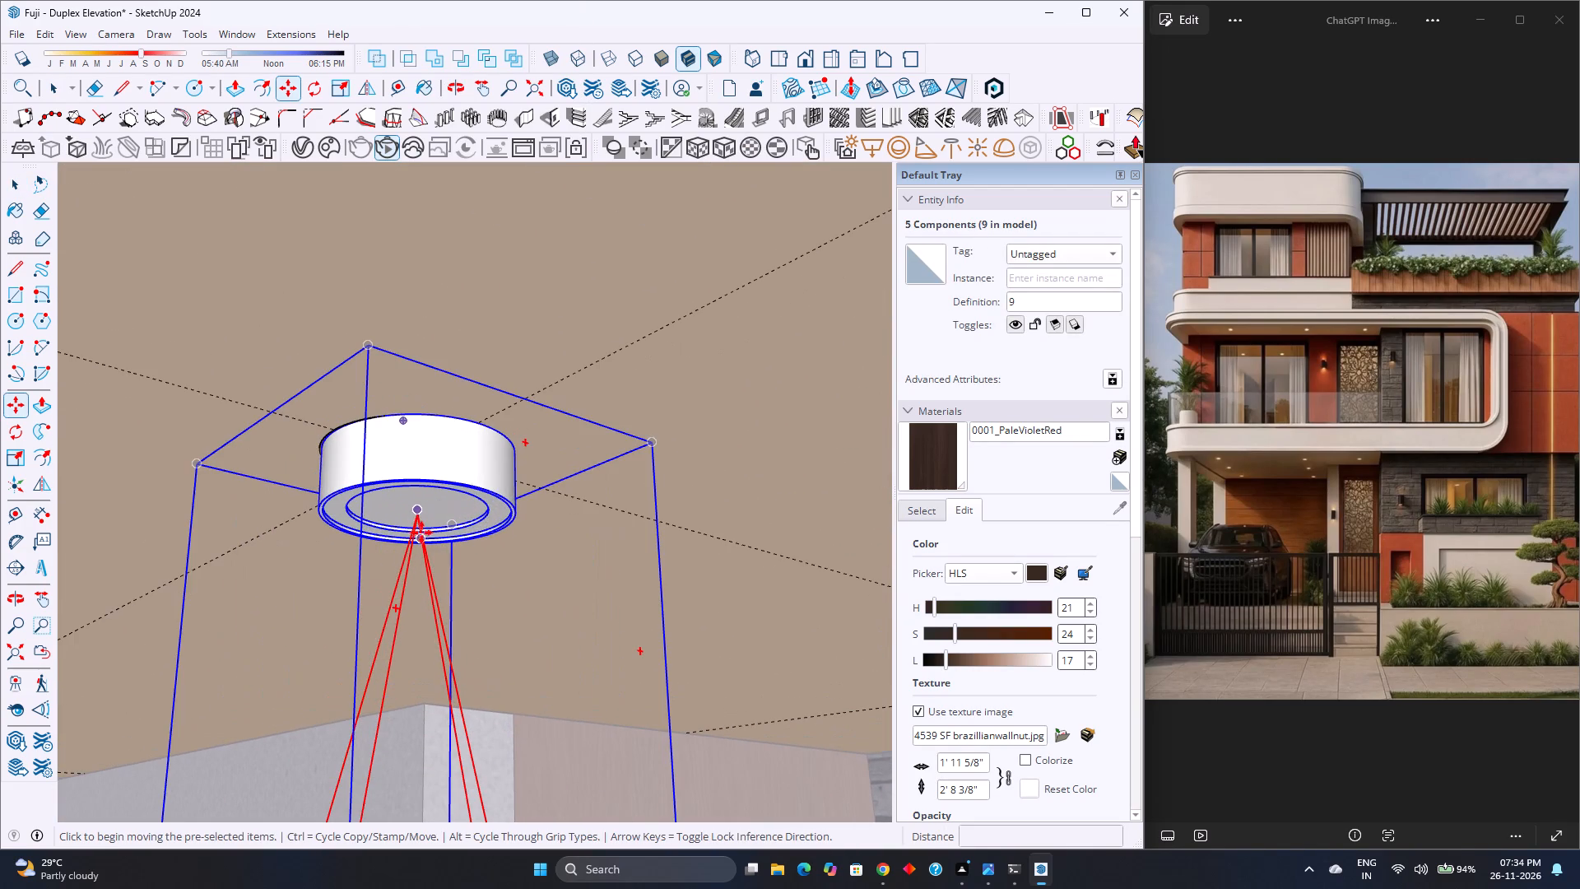
{"action": "left_click", "coordinate": [417, 515]}
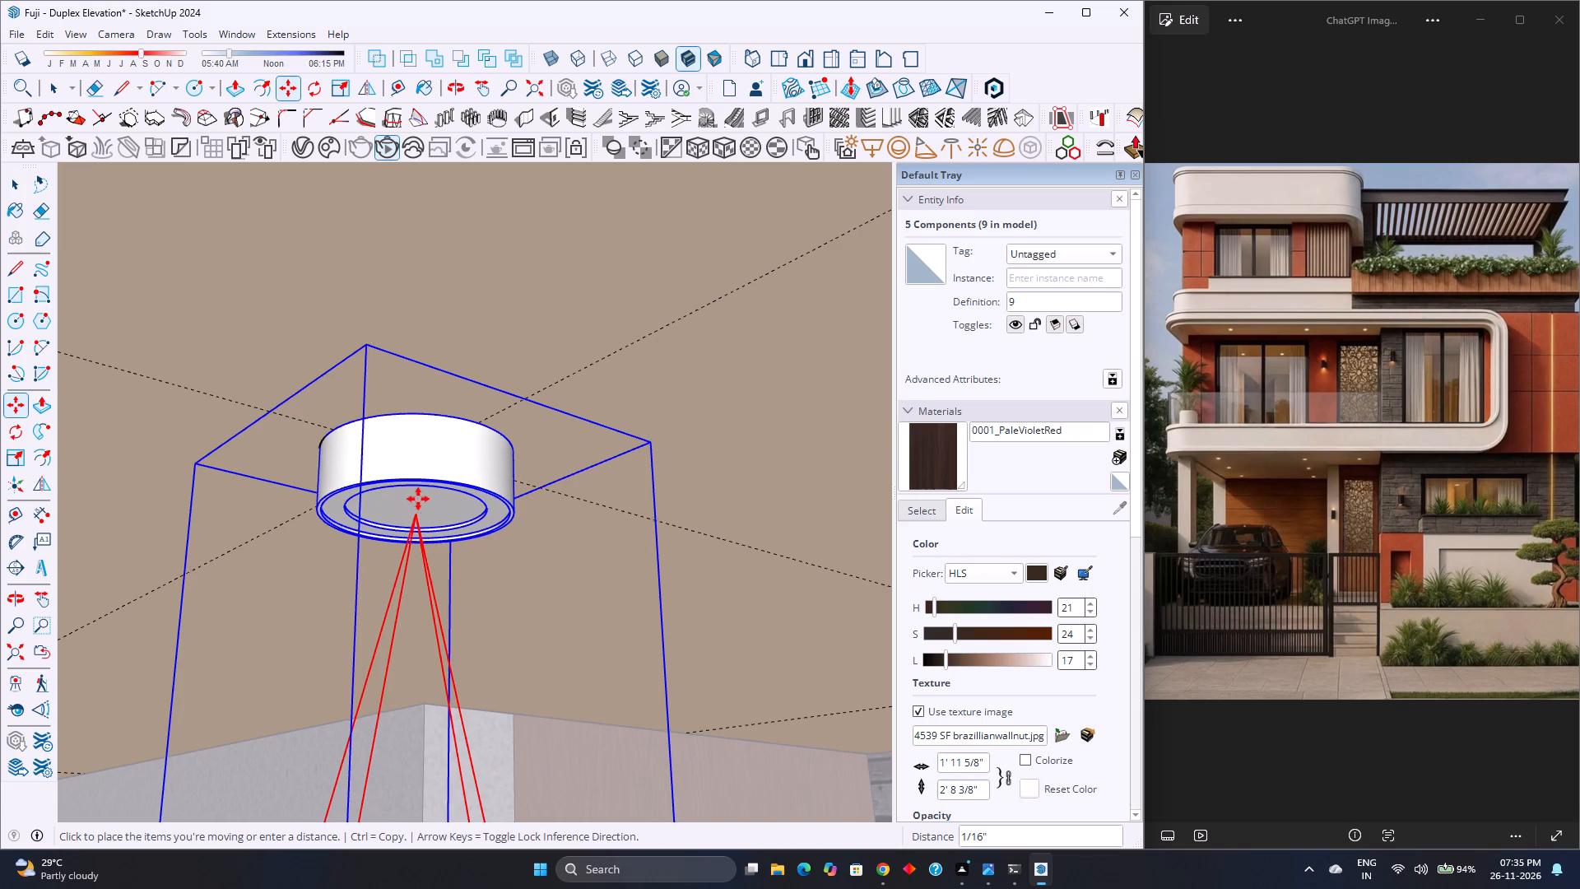
{"action": "key", "text": "Up"}
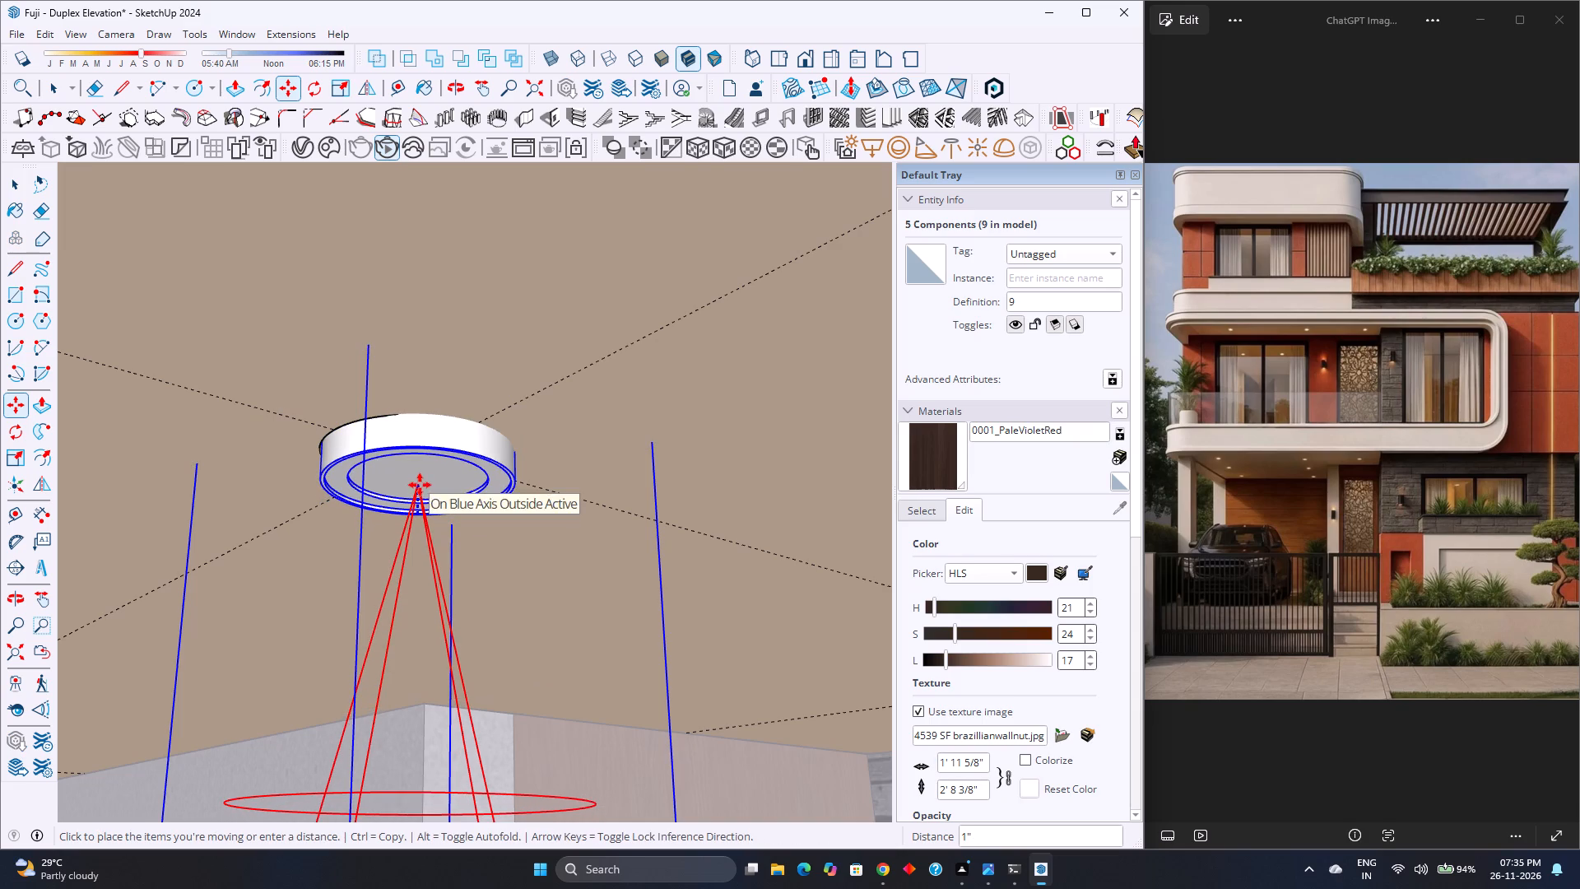
{"action": "key", "text": "0"}
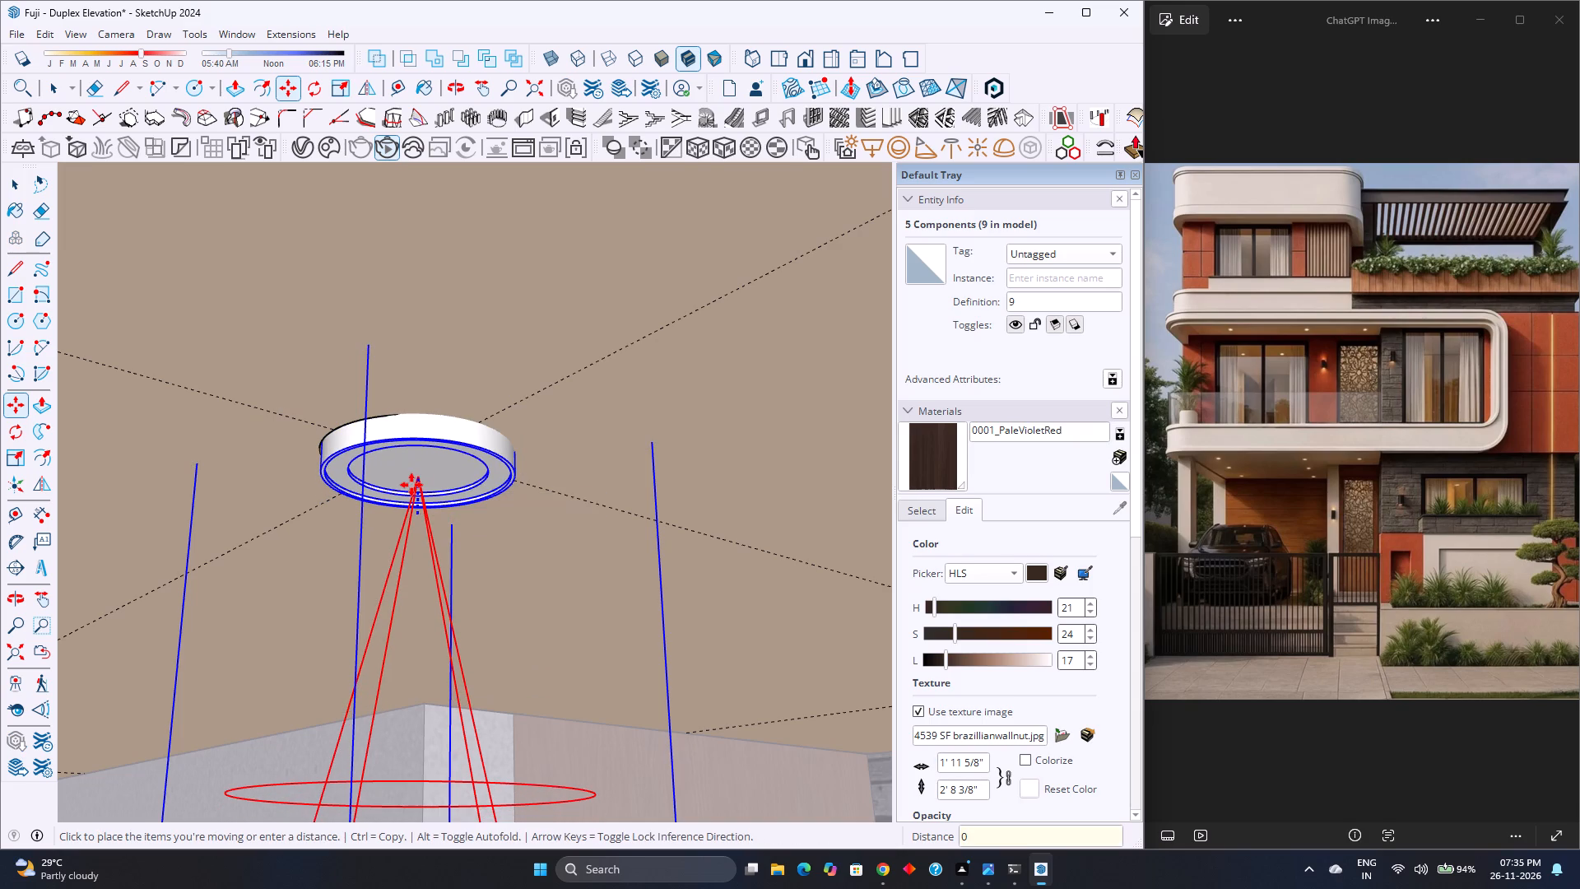
{"action": "key", "text": "BackSpace"}
{"action": "type", "text": "1.25"}
{"action": "key", "text": "Return"}
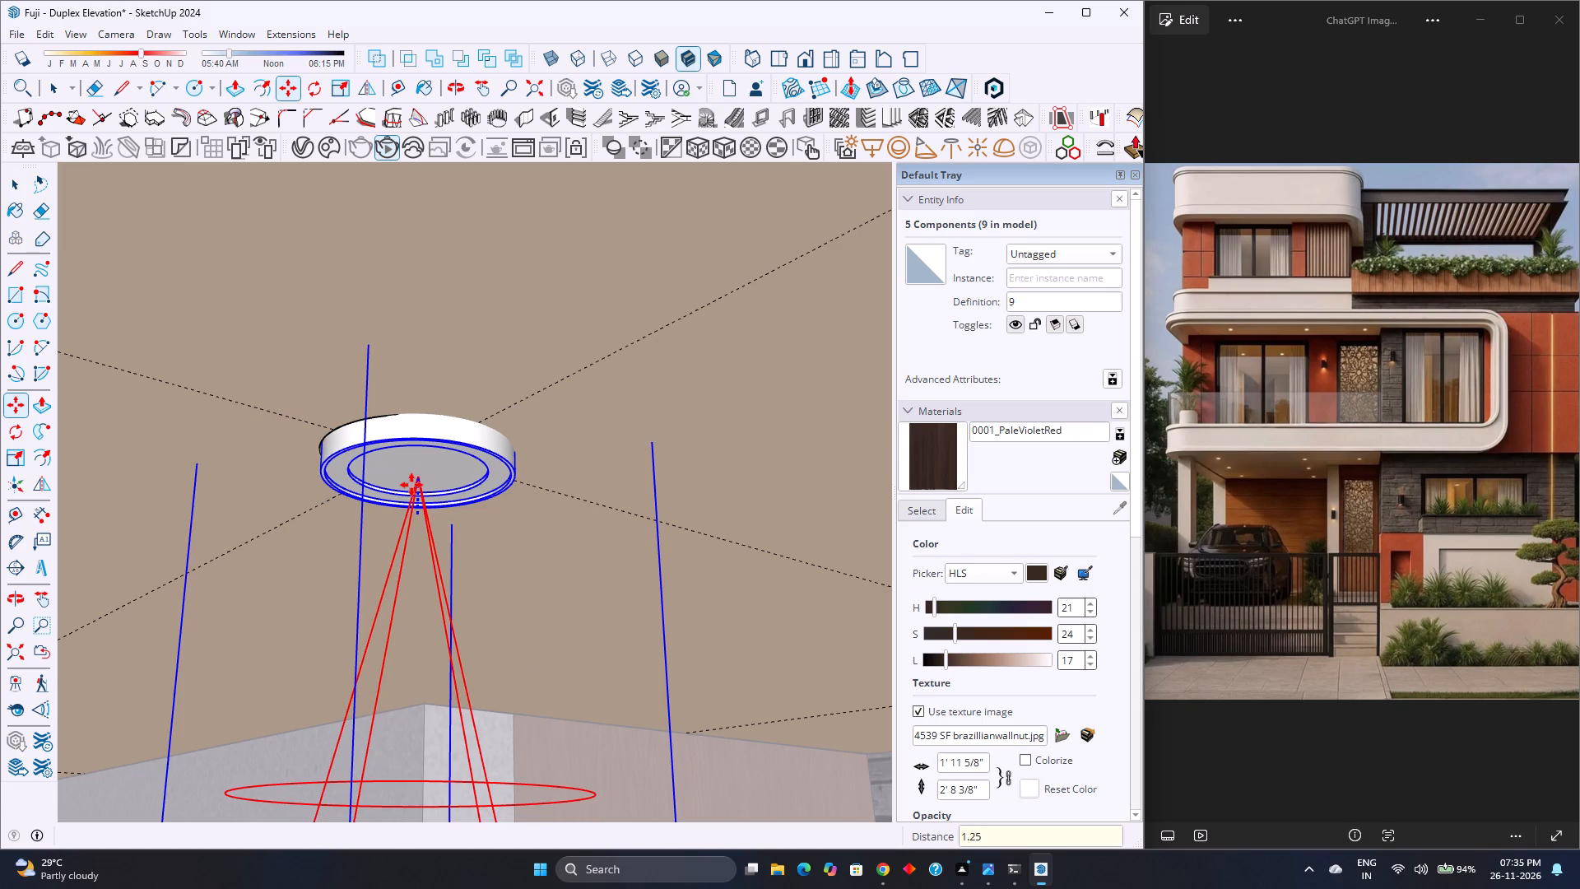
{"action": "key", "text": "space"}
Shift only the middle light of the carport's front row 1/16" along the green axis, and close the group.
{"action": "scroll", "coordinate": [386, 484], "scroll_direction": "up", "scroll_amount": 4}
{"action": "middle_click_drag", "start_coordinate": [386, 483], "coordinate": [571, 368]}
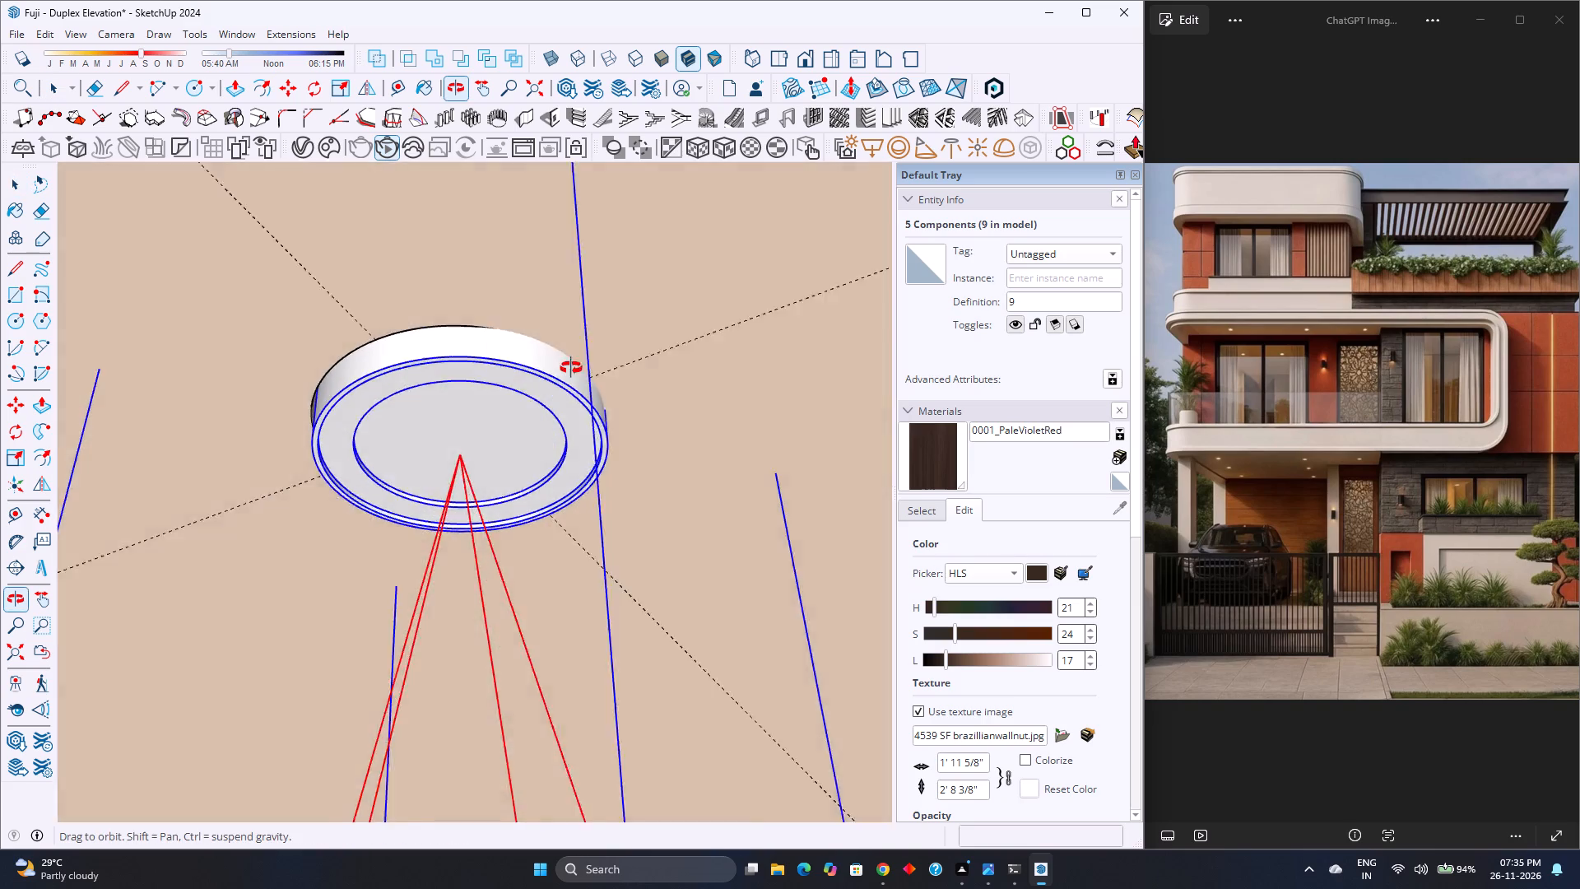
{"action": "middle_click_drag", "start_coordinate": [571, 368], "coordinate": [676, 329]}
{"action": "scroll", "coordinate": [440, 433], "scroll_direction": "up", "scroll_amount": 3}
{"action": "middle_click_drag", "start_coordinate": [447, 435], "coordinate": [451, 504]}
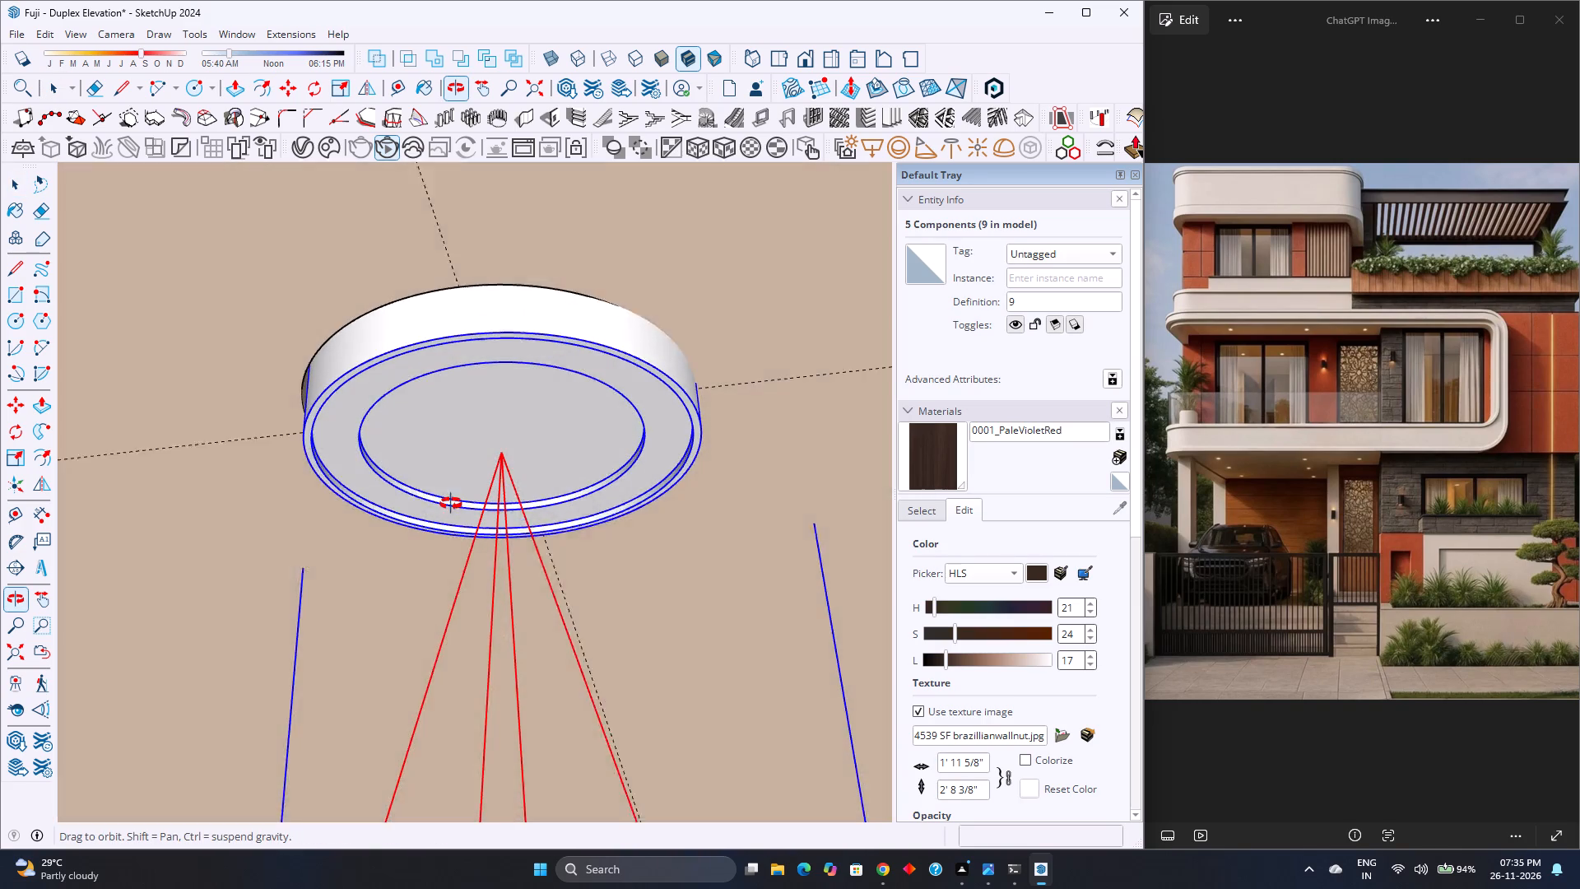
{"action": "middle_click_drag", "start_coordinate": [451, 504], "coordinate": [457, 468]}
{"action": "left_click", "coordinate": [505, 453]}
{"action": "scroll", "coordinate": [467, 462], "scroll_direction": "down", "scroll_amount": 14}
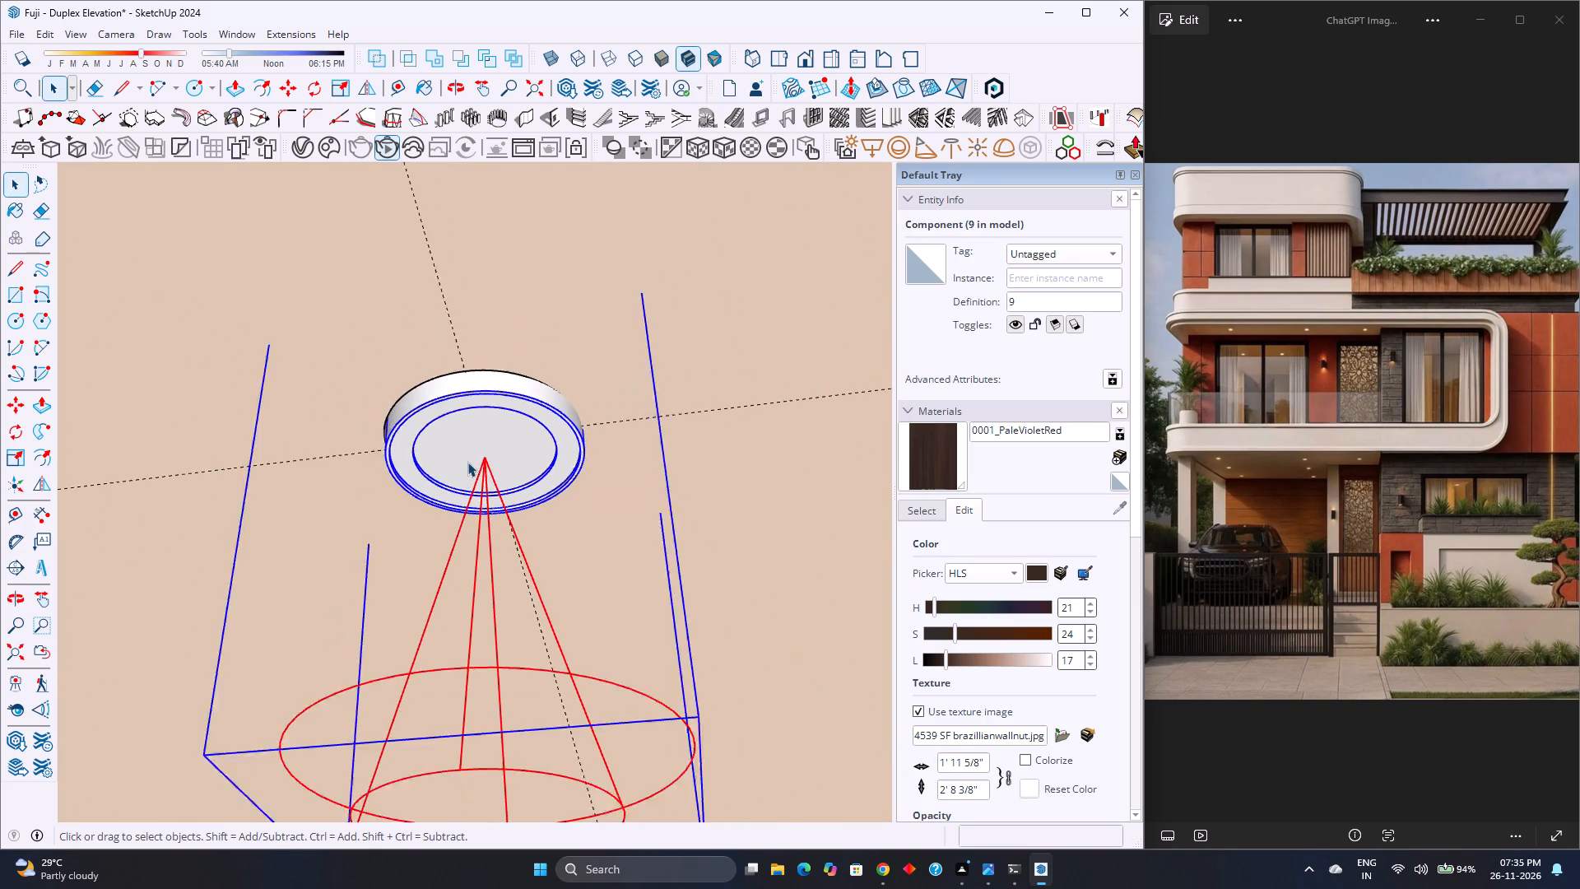
{"action": "middle_click_drag", "start_coordinate": [467, 462], "coordinate": [446, 548]}
{"action": "scroll", "coordinate": [438, 519], "scroll_direction": "down", "scroll_amount": 5}
{"action": "scroll", "coordinate": [623, 751], "scroll_direction": "up", "scroll_amount": 4}
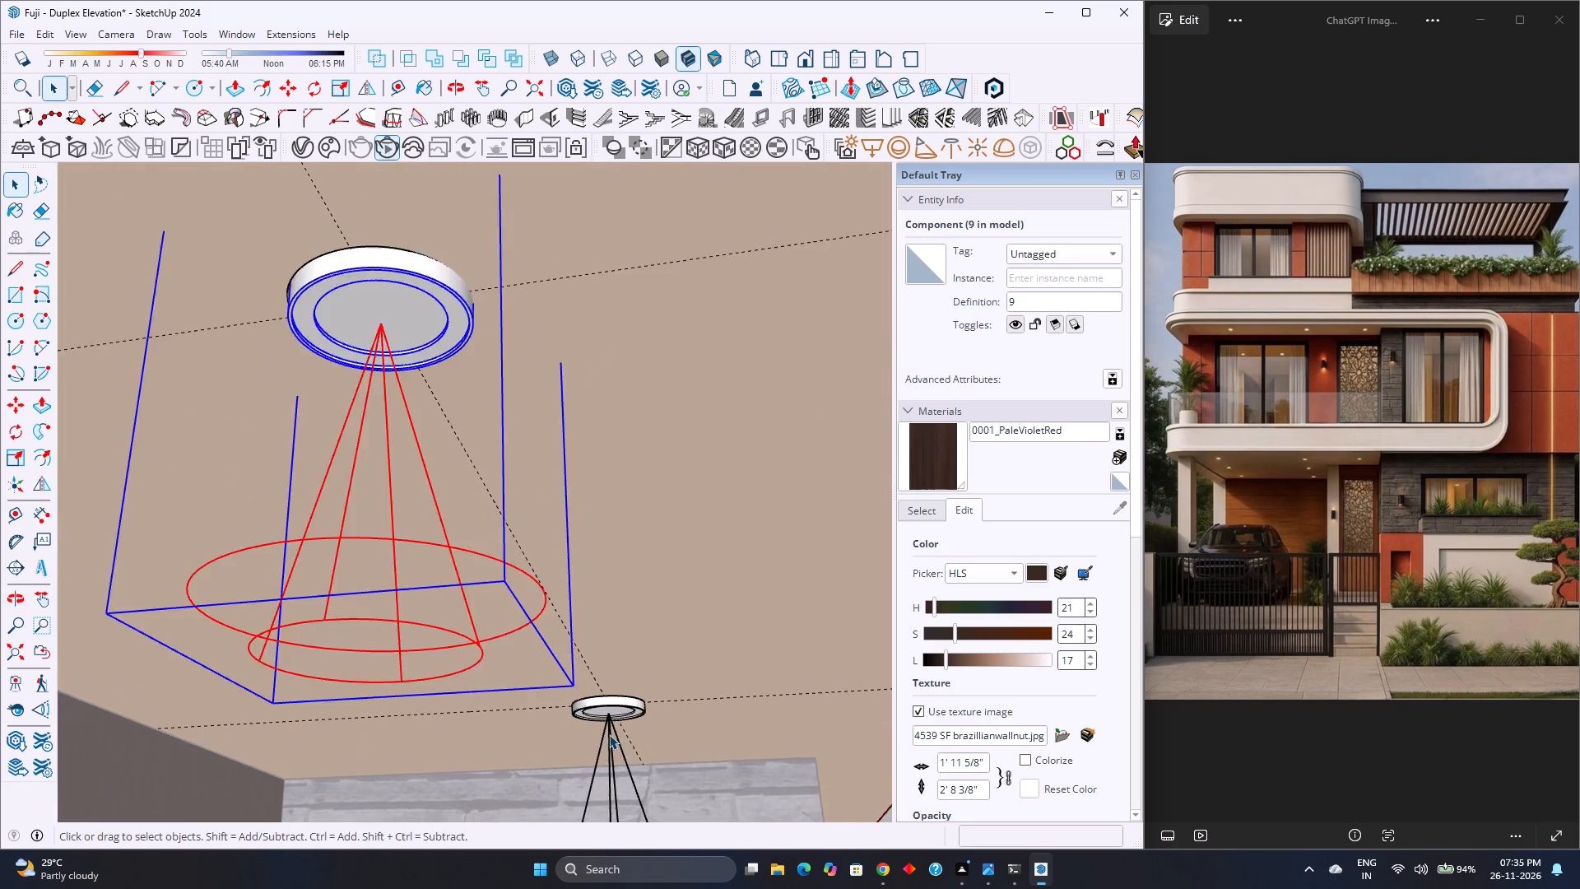
{"action": "scroll", "coordinate": [609, 734], "scroll_direction": "up", "scroll_amount": 2}
{"action": "middle_click_drag", "start_coordinate": [608, 731], "coordinate": [646, 766]}
{"action": "middle_click", "coordinate": [646, 766]}
{"action": "scroll", "coordinate": [615, 692], "scroll_direction": "down", "scroll_amount": 7}
{"action": "scroll", "coordinate": [612, 673], "scroll_direction": "up", "scroll_amount": 1}
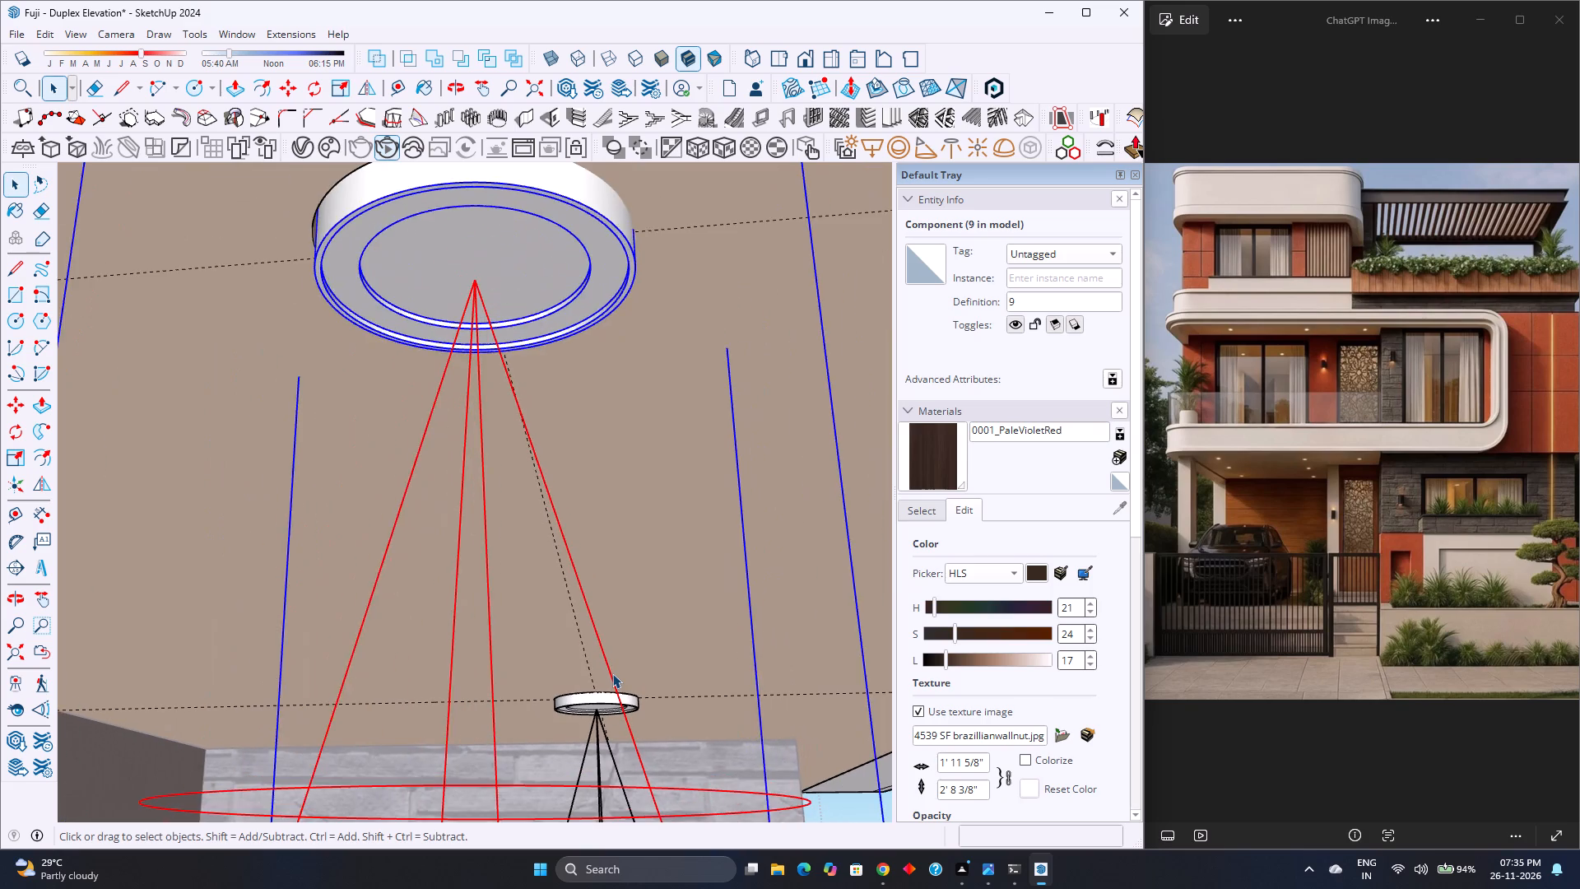
{"action": "scroll", "coordinate": [612, 671], "scroll_direction": "down", "scroll_amount": 5}
{"action": "scroll", "coordinate": [608, 664], "scroll_direction": "up", "scroll_amount": 1}
{"action": "scroll", "coordinate": [577, 629], "scroll_direction": "down", "scroll_amount": 18}
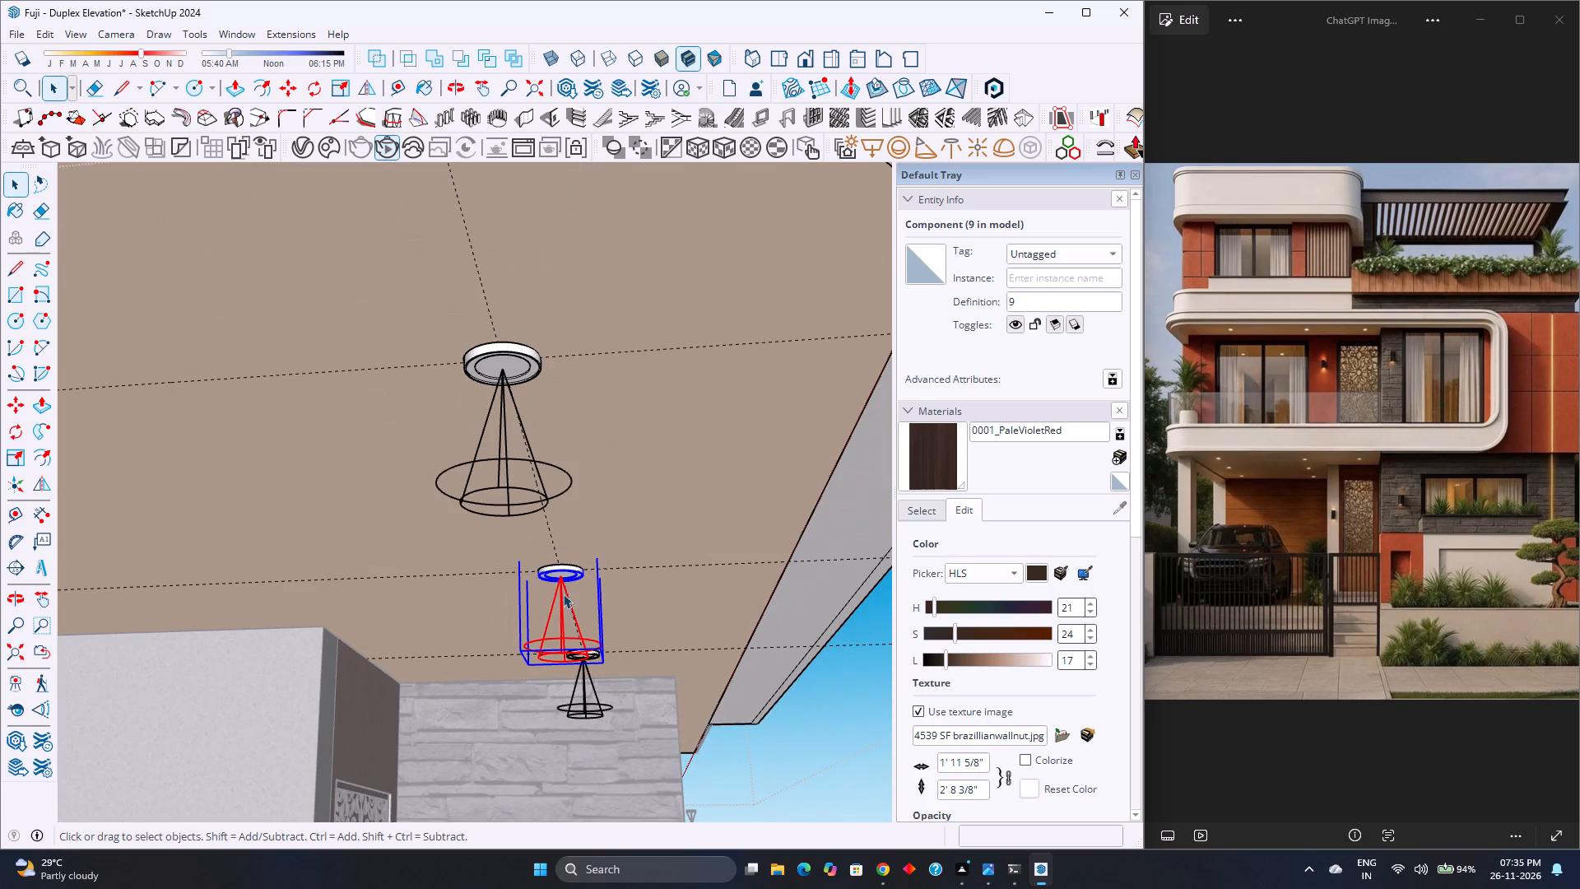
{"action": "scroll", "coordinate": [532, 547], "scroll_direction": "up", "scroll_amount": 13}
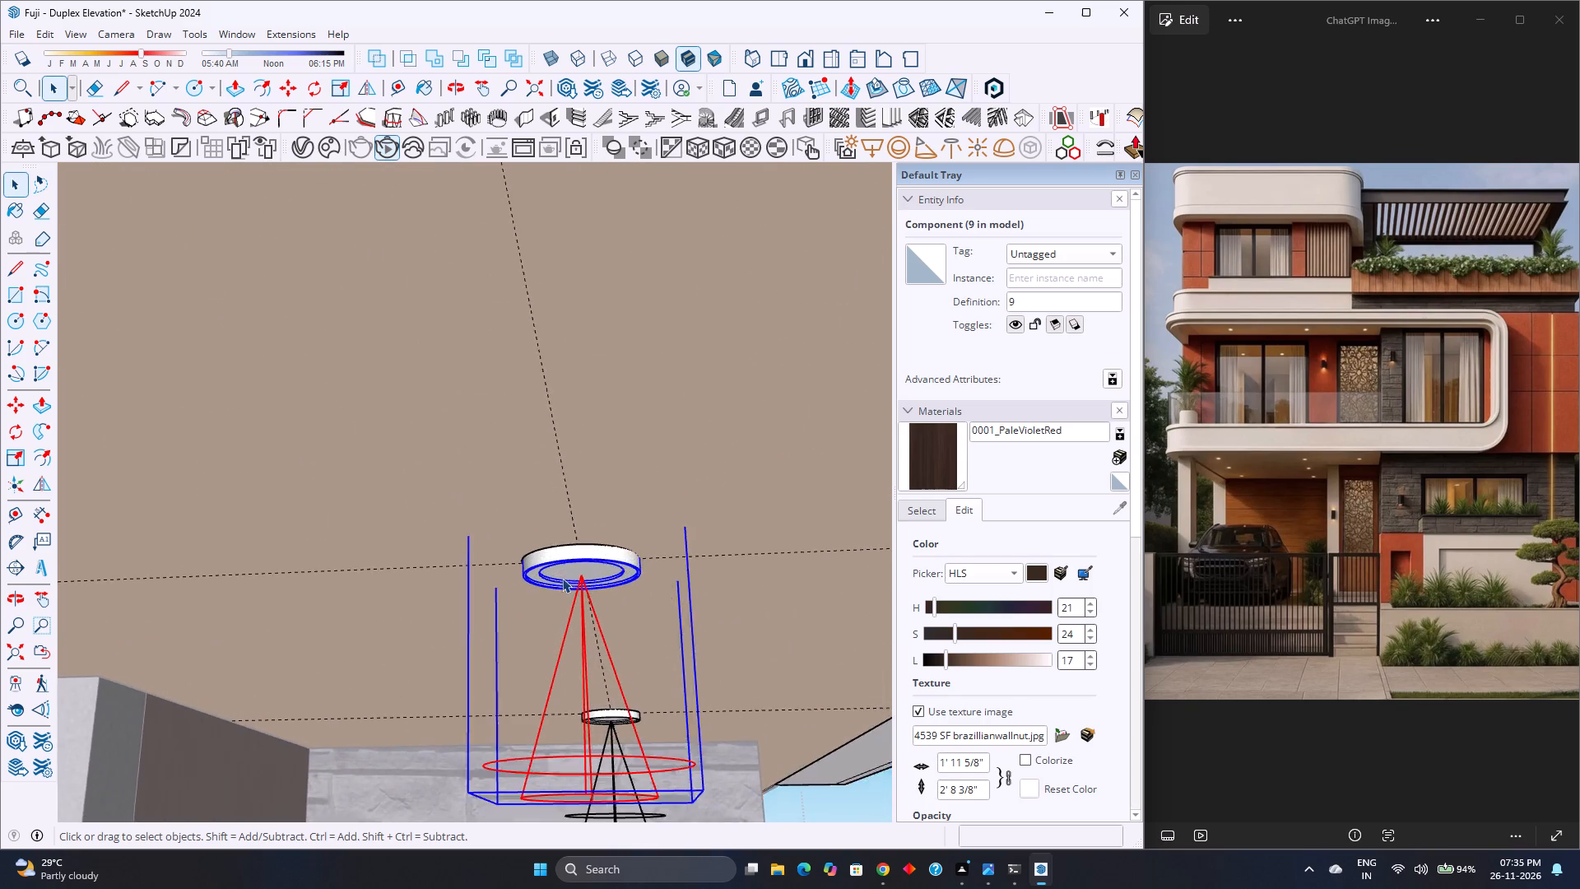
{"action": "scroll", "coordinate": [562, 578], "scroll_direction": "up", "scroll_amount": 11}
{"action": "key", "text": "m"}
{"action": "scroll", "coordinate": [571, 571], "scroll_direction": "up", "scroll_amount": 8}
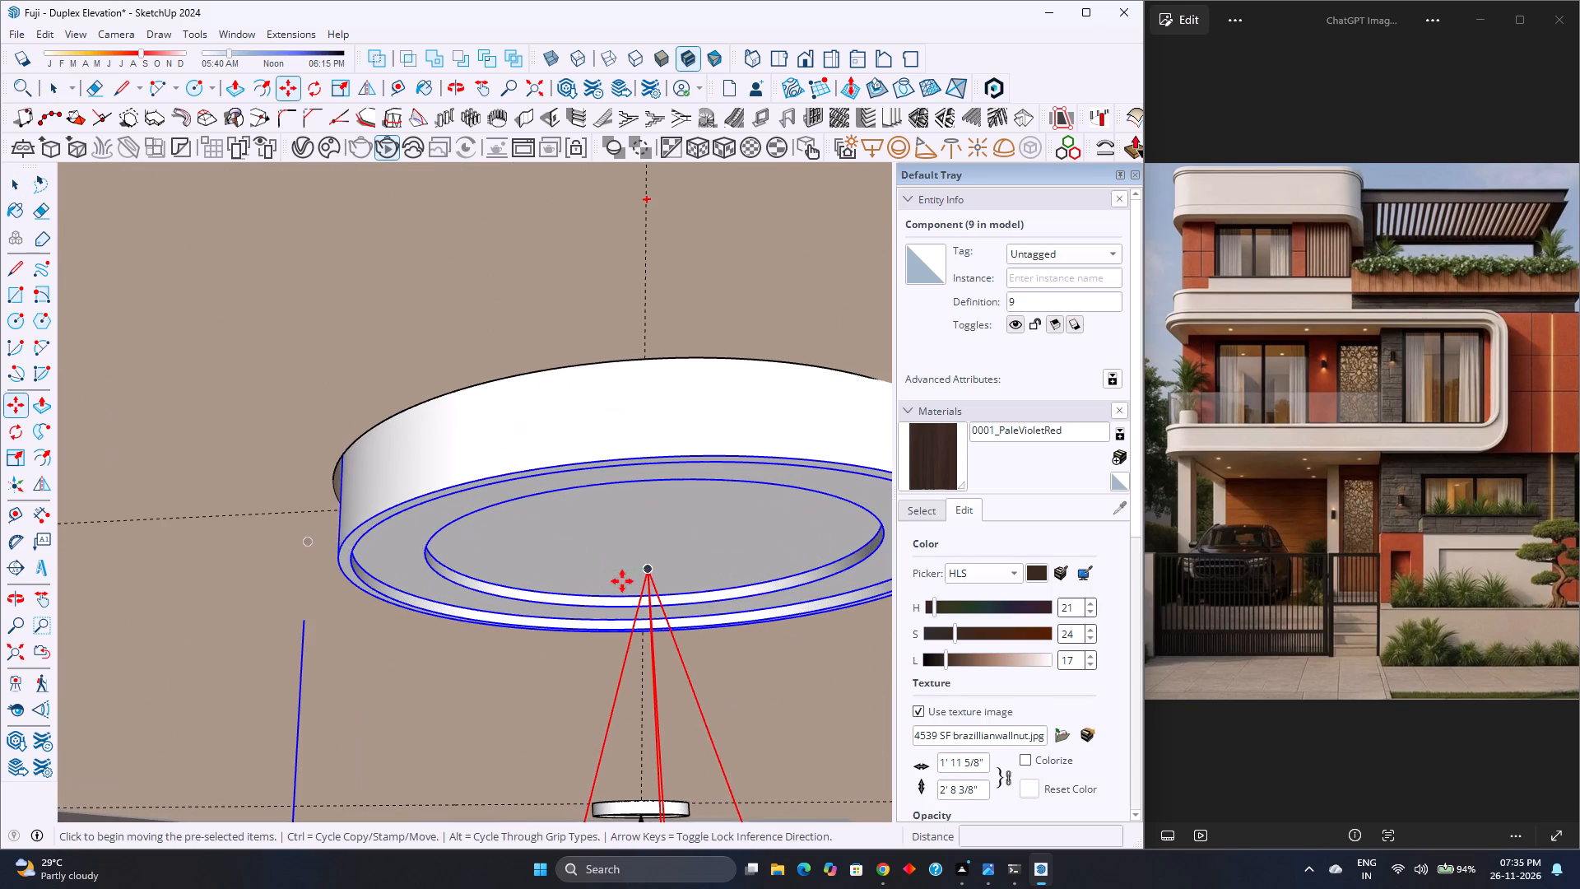
{"action": "left_click", "coordinate": [644, 573]}
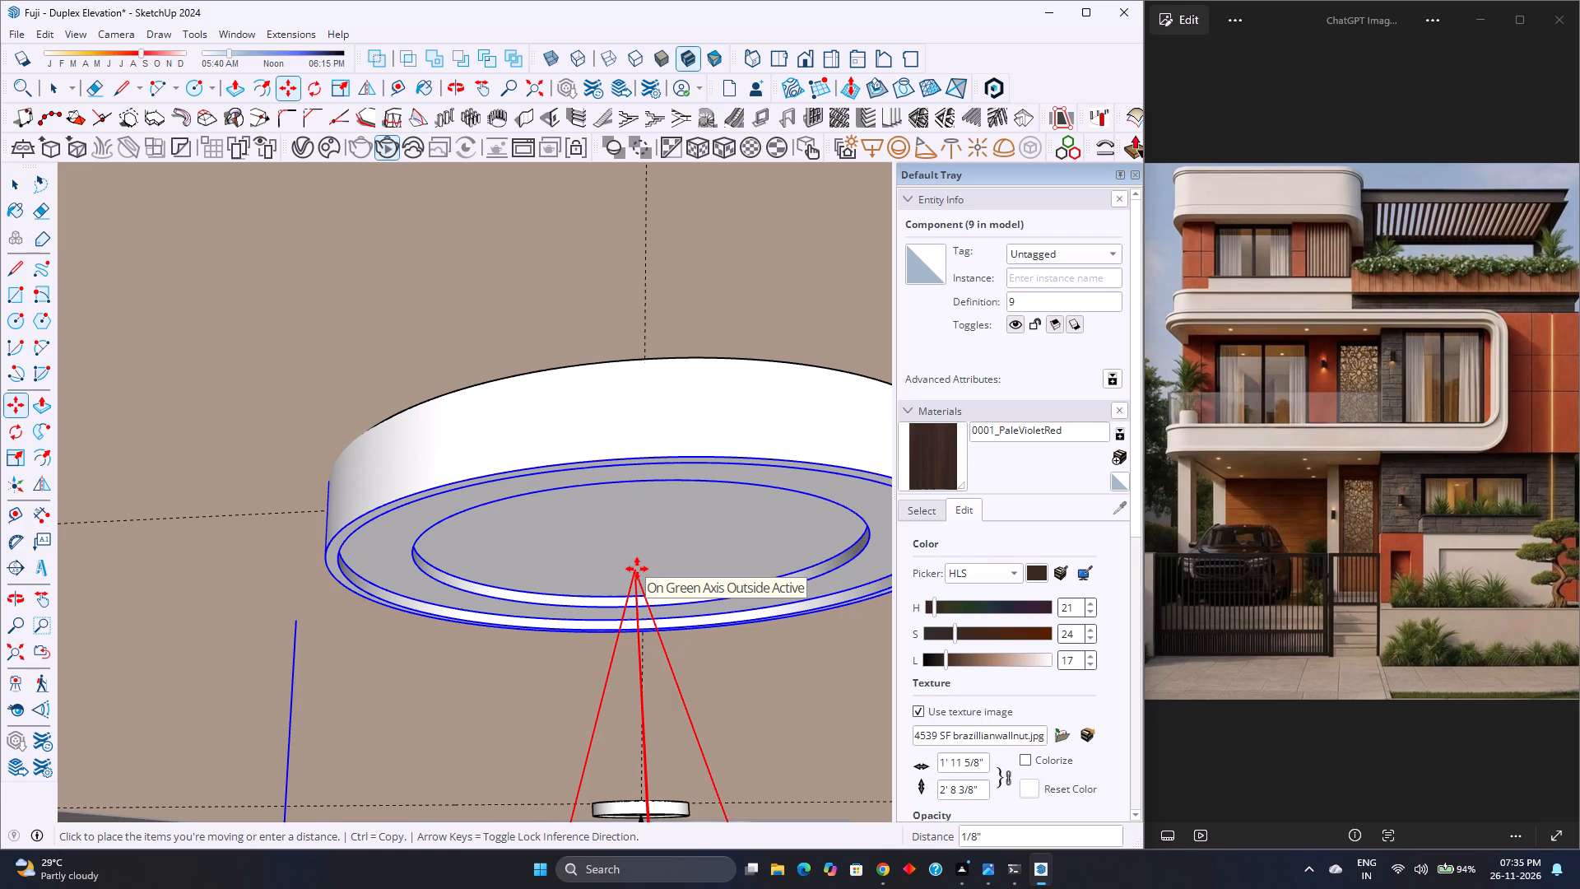
{"action": "type", "text": "1/4"}
{"action": "key", "text": "Return"}
{"action": "type", "text": "1/16"}
{"action": "key", "text": "Return"}
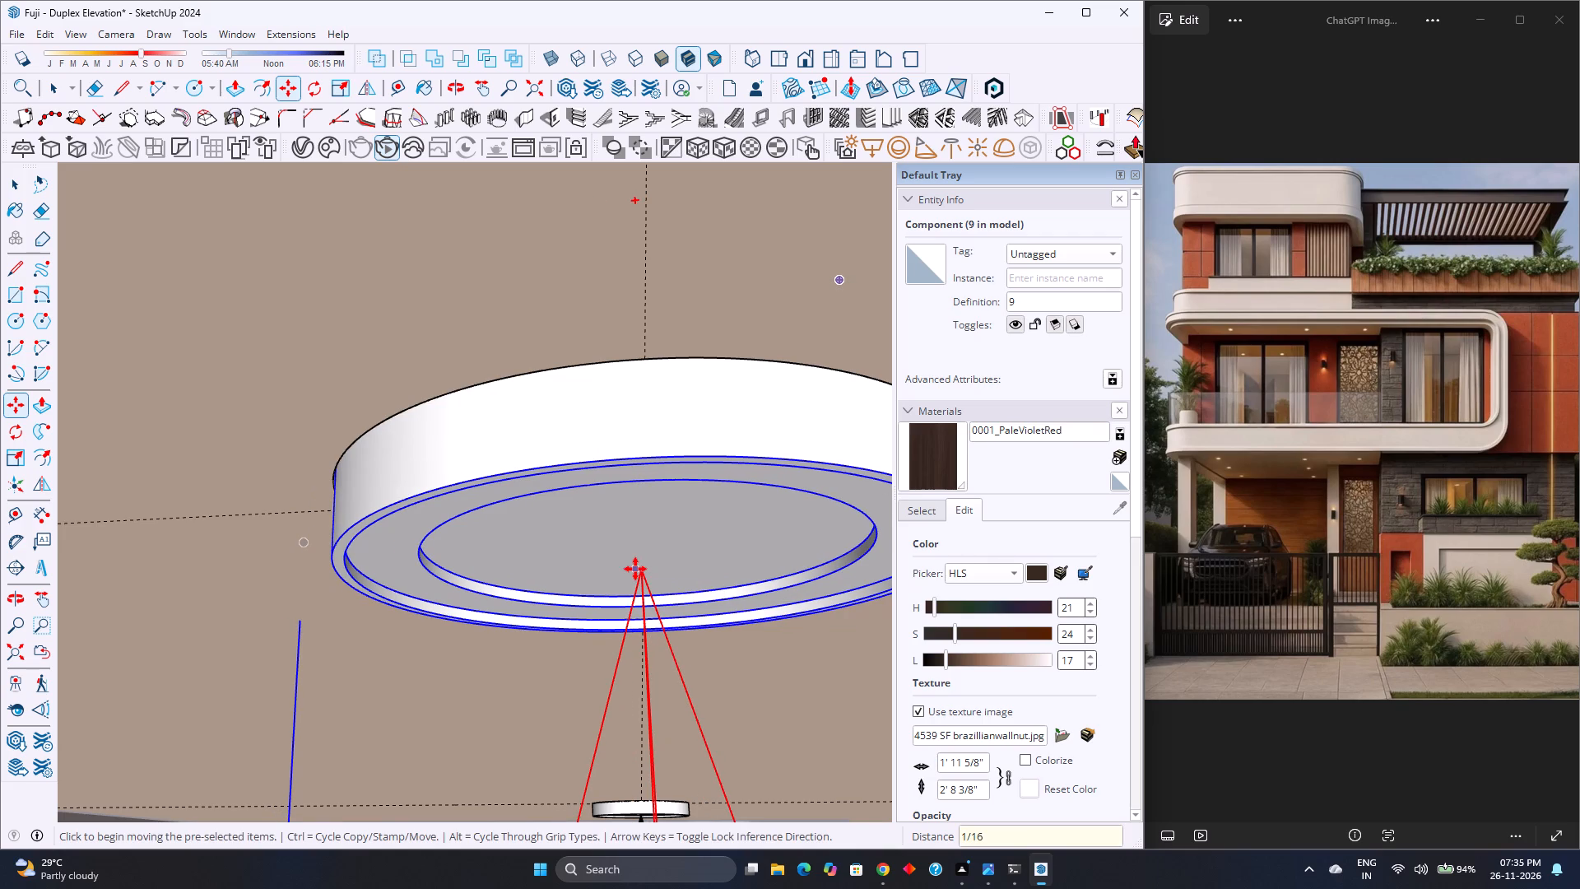
{"action": "scroll", "coordinate": [547, 575], "scroll_direction": "down", "scroll_amount": 4}
{"action": "key", "text": "space"}
{"action": "scroll", "coordinate": [444, 589], "scroll_direction": "down", "scroll_amount": 15}
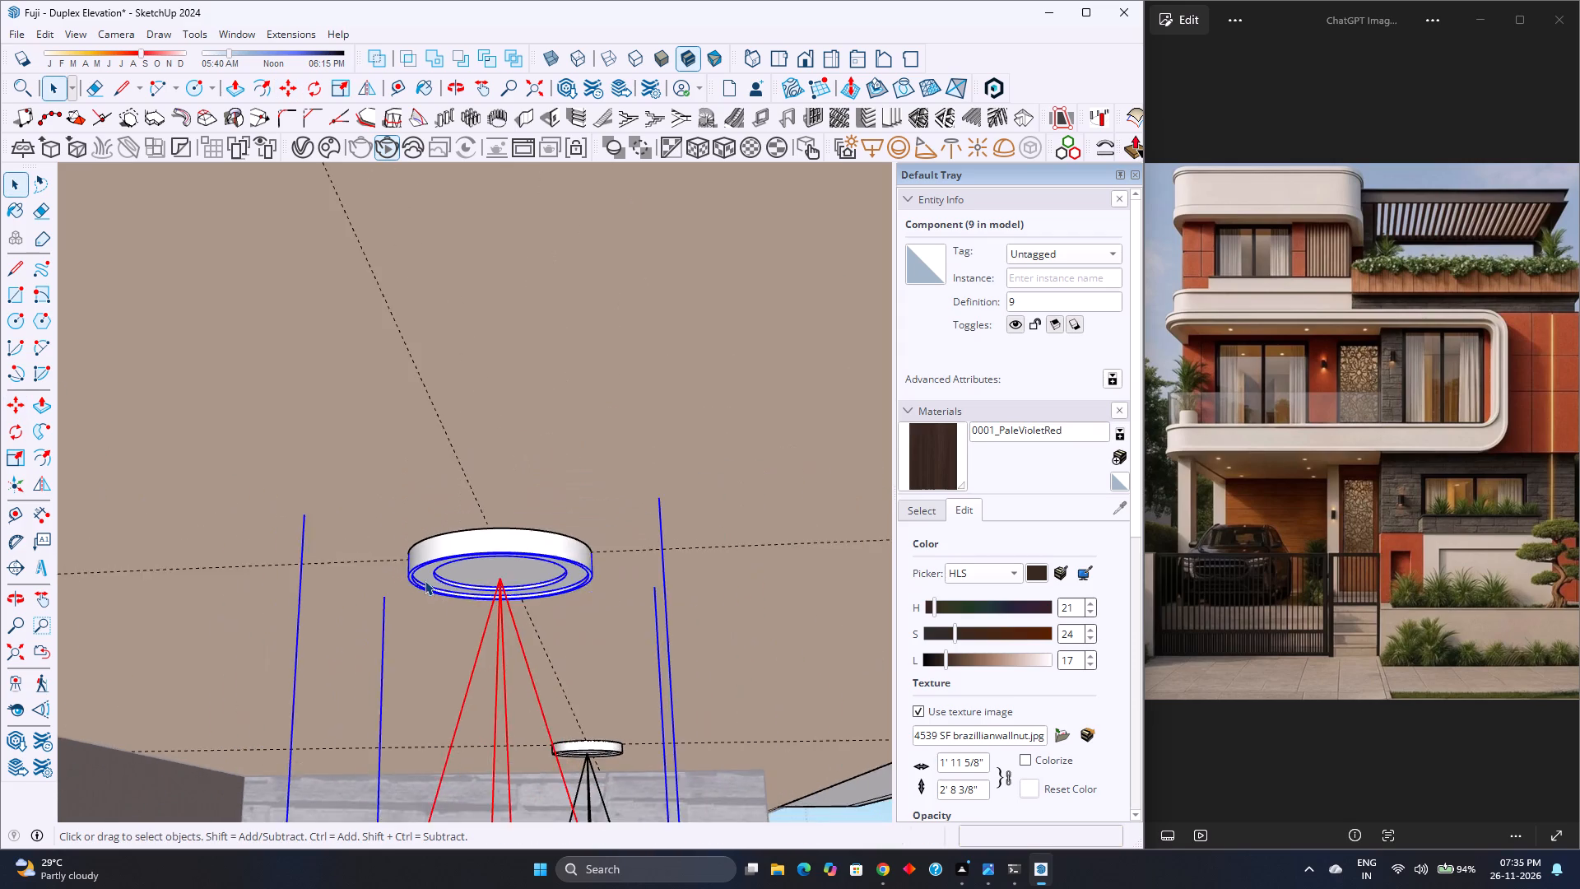
{"action": "scroll", "coordinate": [425, 580], "scroll_direction": "down", "scroll_amount": 5}
{"action": "scroll", "coordinate": [434, 575], "scroll_direction": "up", "scroll_amount": 1}
{"action": "scroll", "coordinate": [434, 575], "scroll_direction": "down", "scroll_amount": 4}
{"action": "scroll", "coordinate": [434, 575], "scroll_direction": "up", "scroll_amount": 2}
{"action": "scroll", "coordinate": [434, 575], "scroll_direction": "down", "scroll_amount": 3}
{"action": "scroll", "coordinate": [434, 575], "scroll_direction": "up", "scroll_amount": 1}
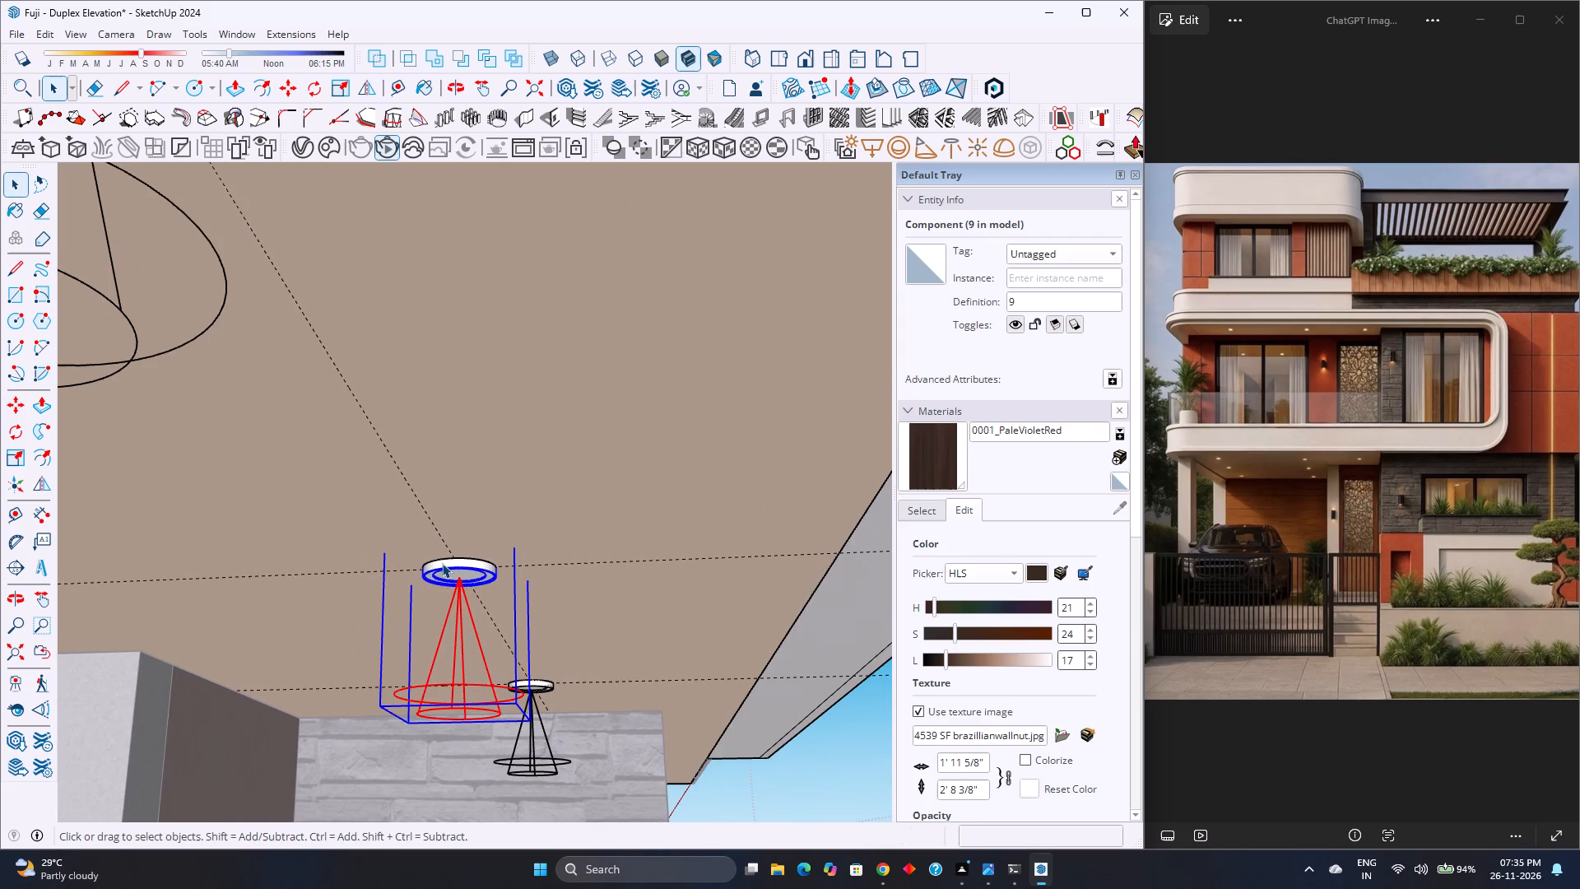
{"action": "scroll", "coordinate": [442, 562], "scroll_direction": "down", "scroll_amount": 12}
{"action": "middle_click_drag", "start_coordinate": [447, 558], "coordinate": [249, 583]}
{"action": "scroll", "coordinate": [253, 570], "scroll_direction": "down", "scroll_amount": 6}
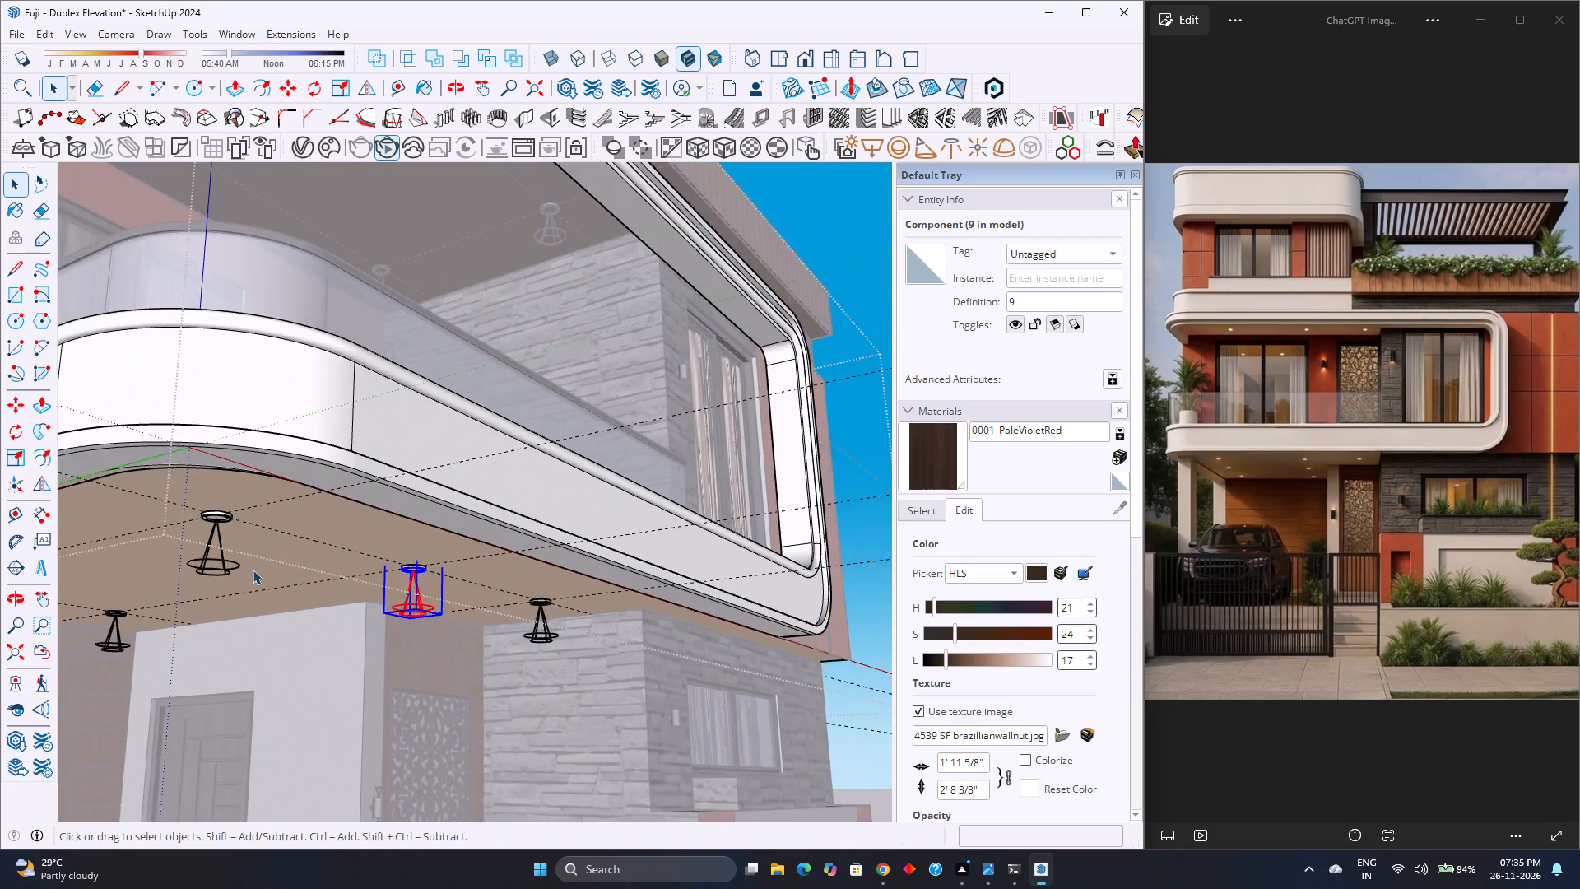
{"action": "scroll", "coordinate": [253, 570], "scroll_direction": "down", "scroll_amount": 11}
{"action": "left_click", "coordinate": [608, 378]}
Delete all guide lines from the model.
{"action": "middle_click_drag", "start_coordinate": [608, 378], "coordinate": [486, 457]}
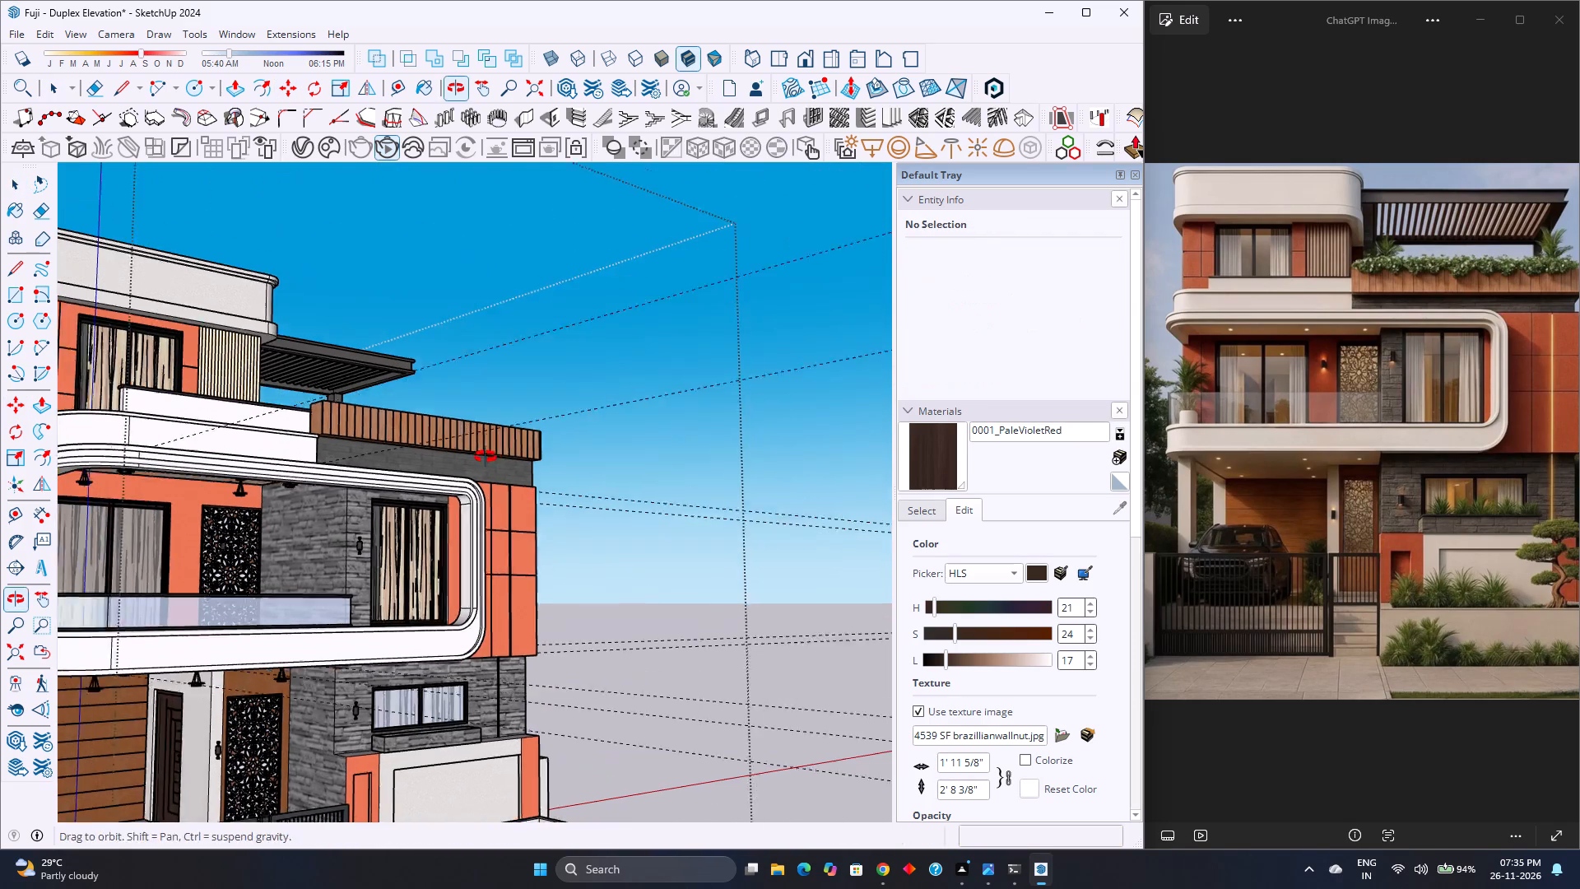
{"action": "middle_click_drag", "start_coordinate": [486, 457], "coordinate": [485, 458]}
{"action": "left_click", "coordinate": [49, 36]}
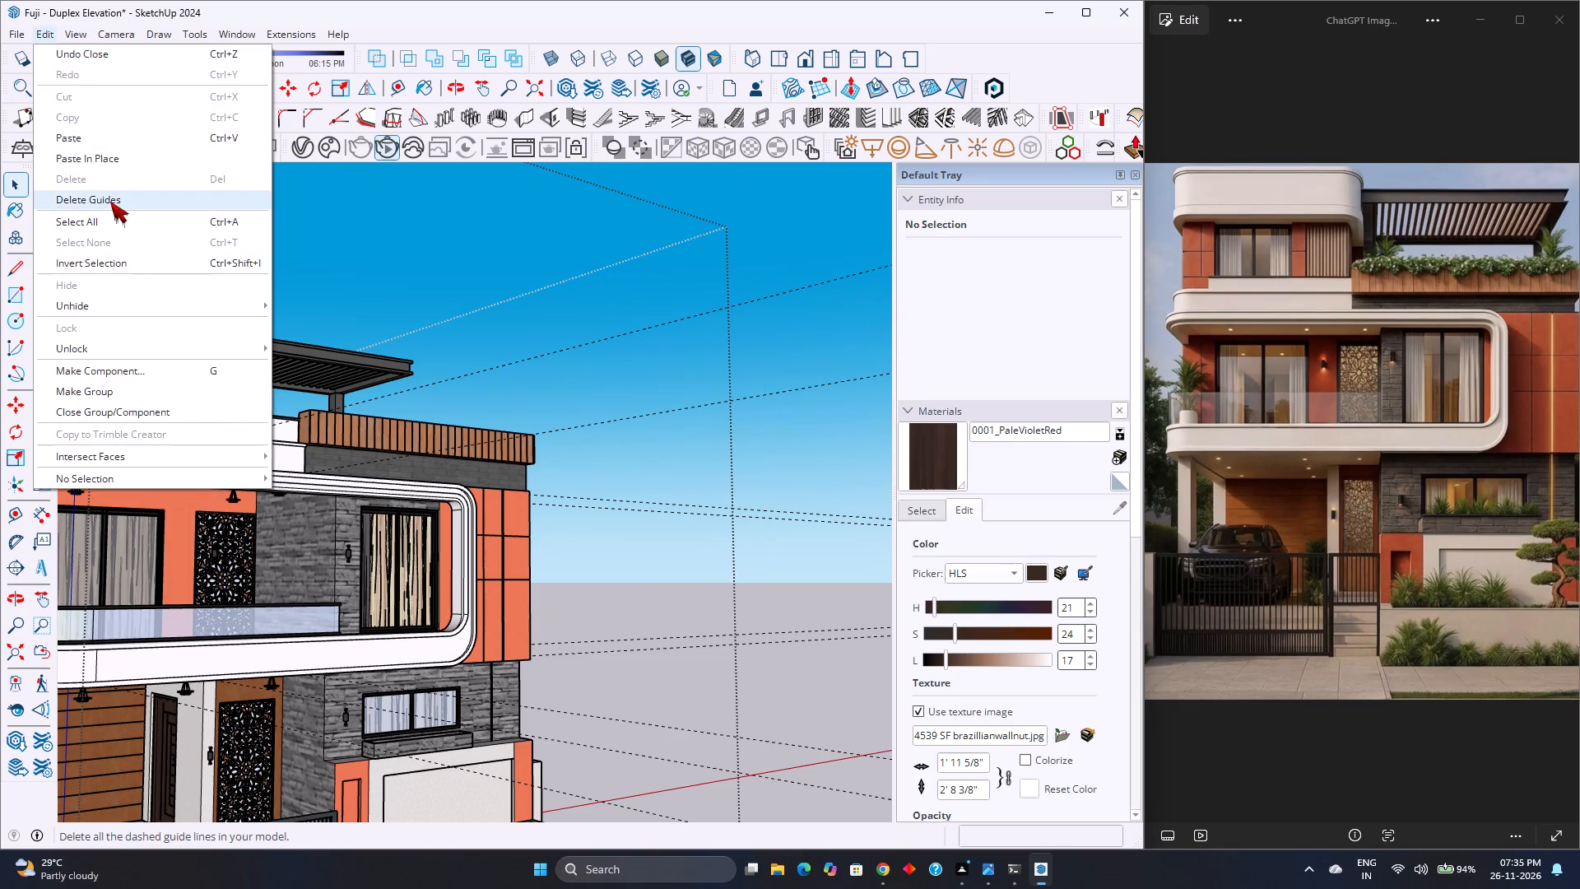
{"action": "left_click", "coordinate": [110, 202]}
Show the whole model in the standard front view, fitted to its extents, and save the file.
{"action": "scroll", "coordinate": [488, 465], "scroll_direction": "down", "scroll_amount": 5}
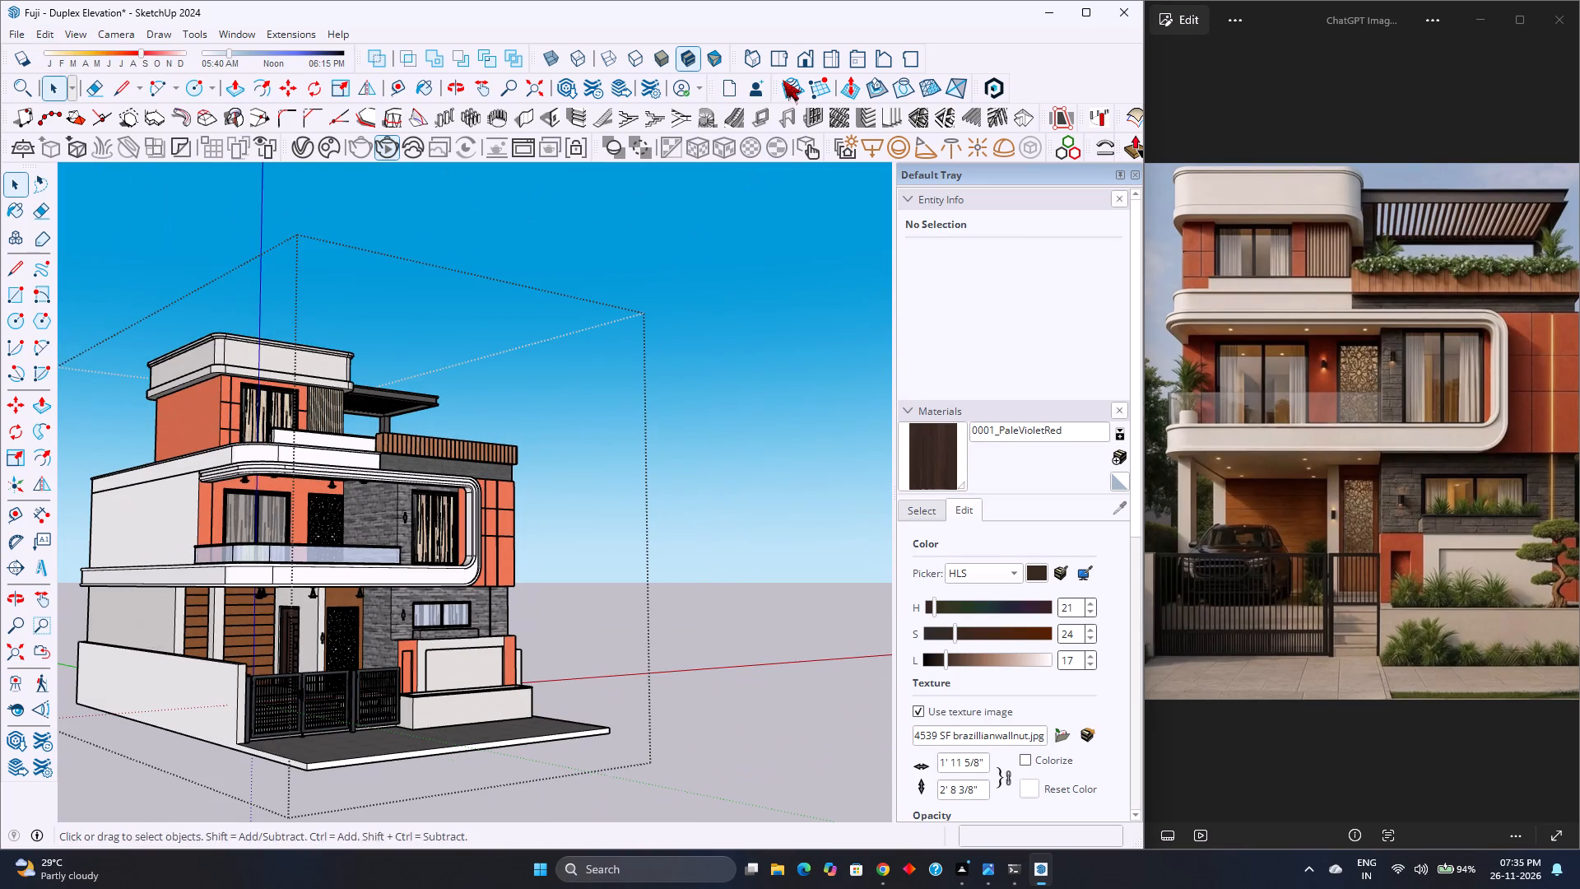
{"action": "left_click", "coordinate": [799, 65]}
{"action": "left_click", "coordinate": [12, 664]}
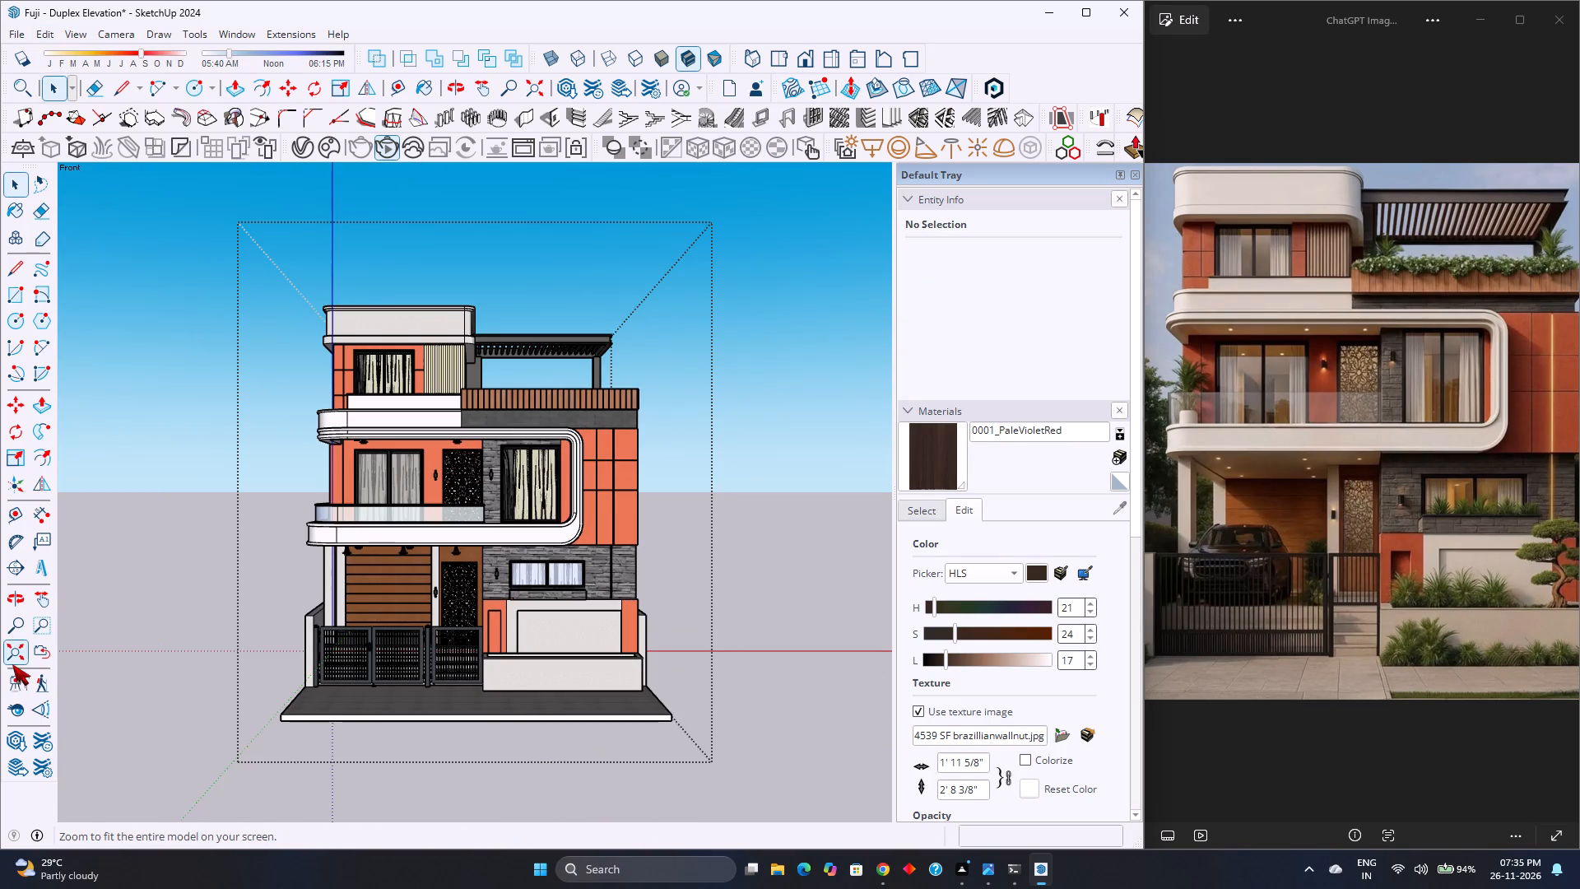
{"action": "left_click", "coordinate": [7, 655]}
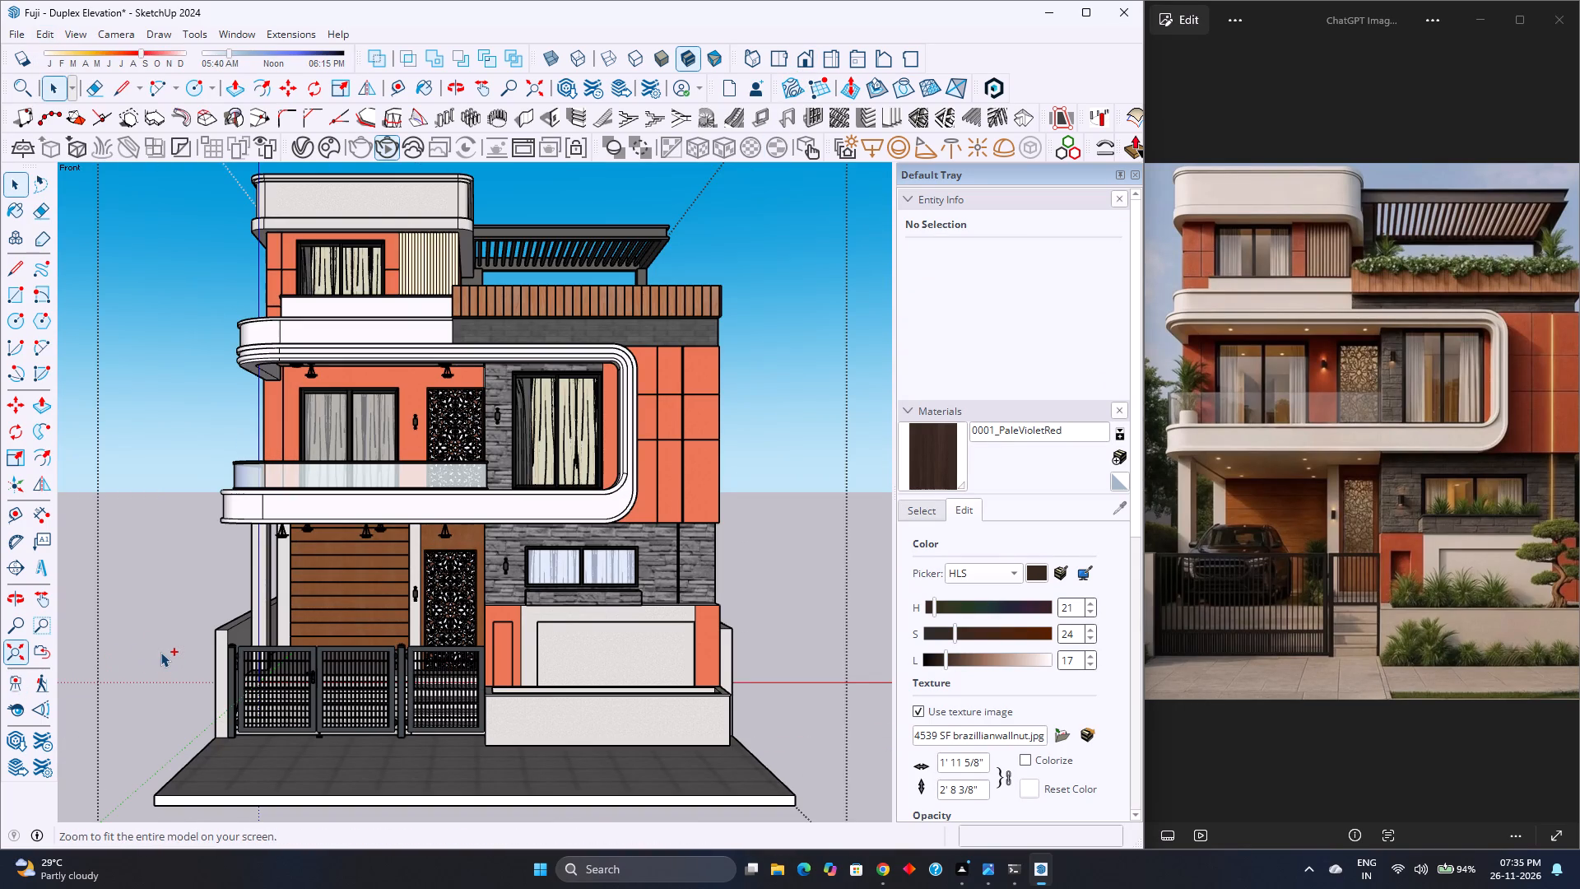
{"action": "key", "text": "ctrl+s"}
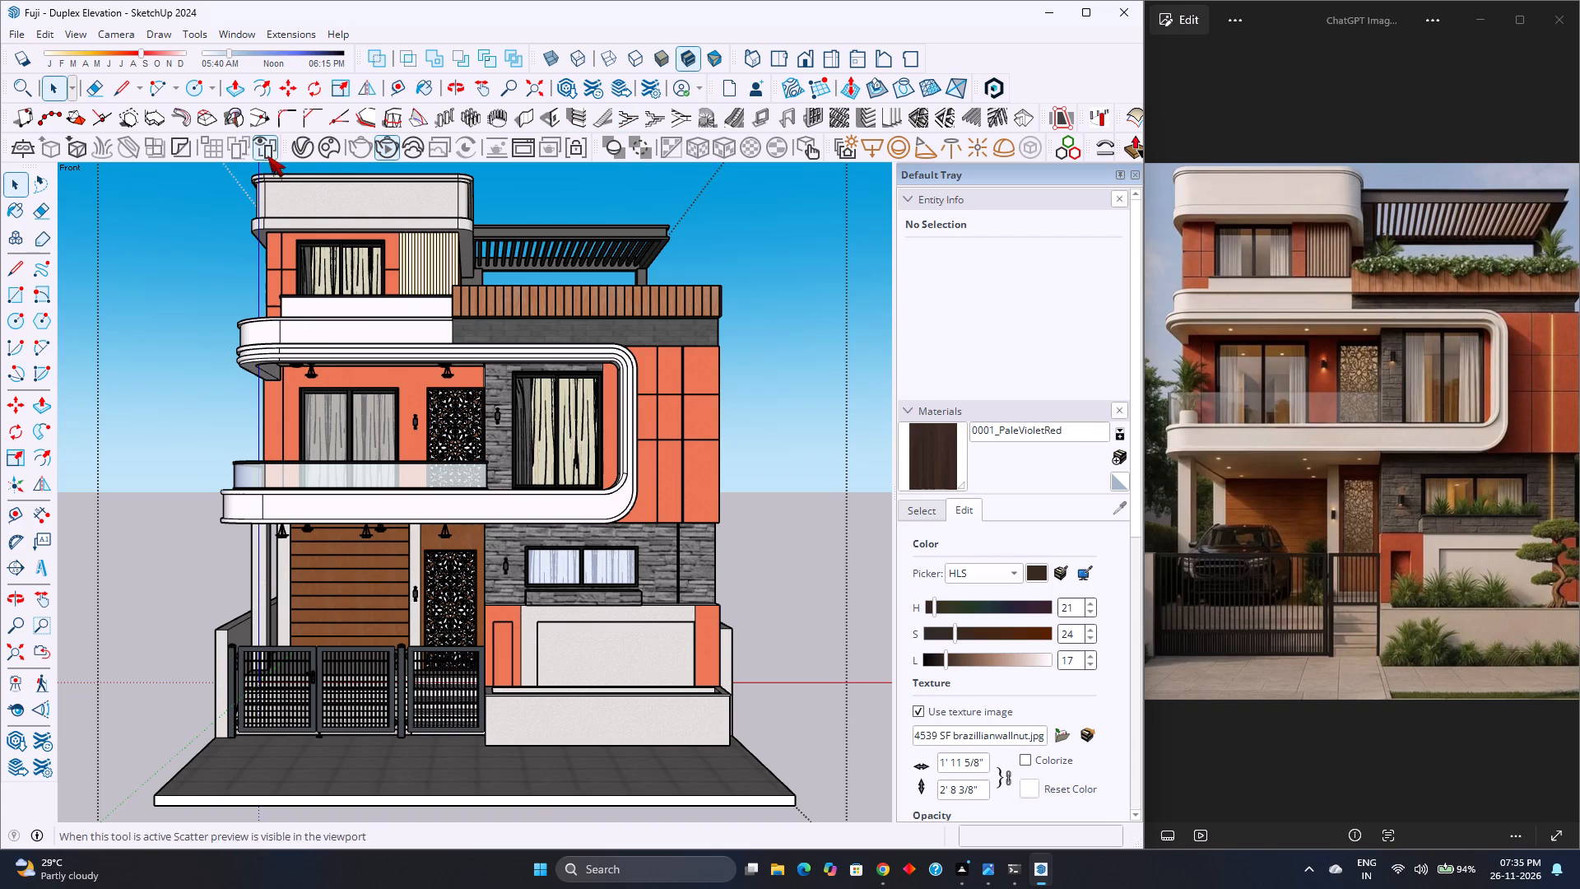
In the V-Ray Asset Editor, set the Spot Light's units to Radiant power (W) and its intensity to 100.
{"action": "left_click", "coordinate": [303, 145]}
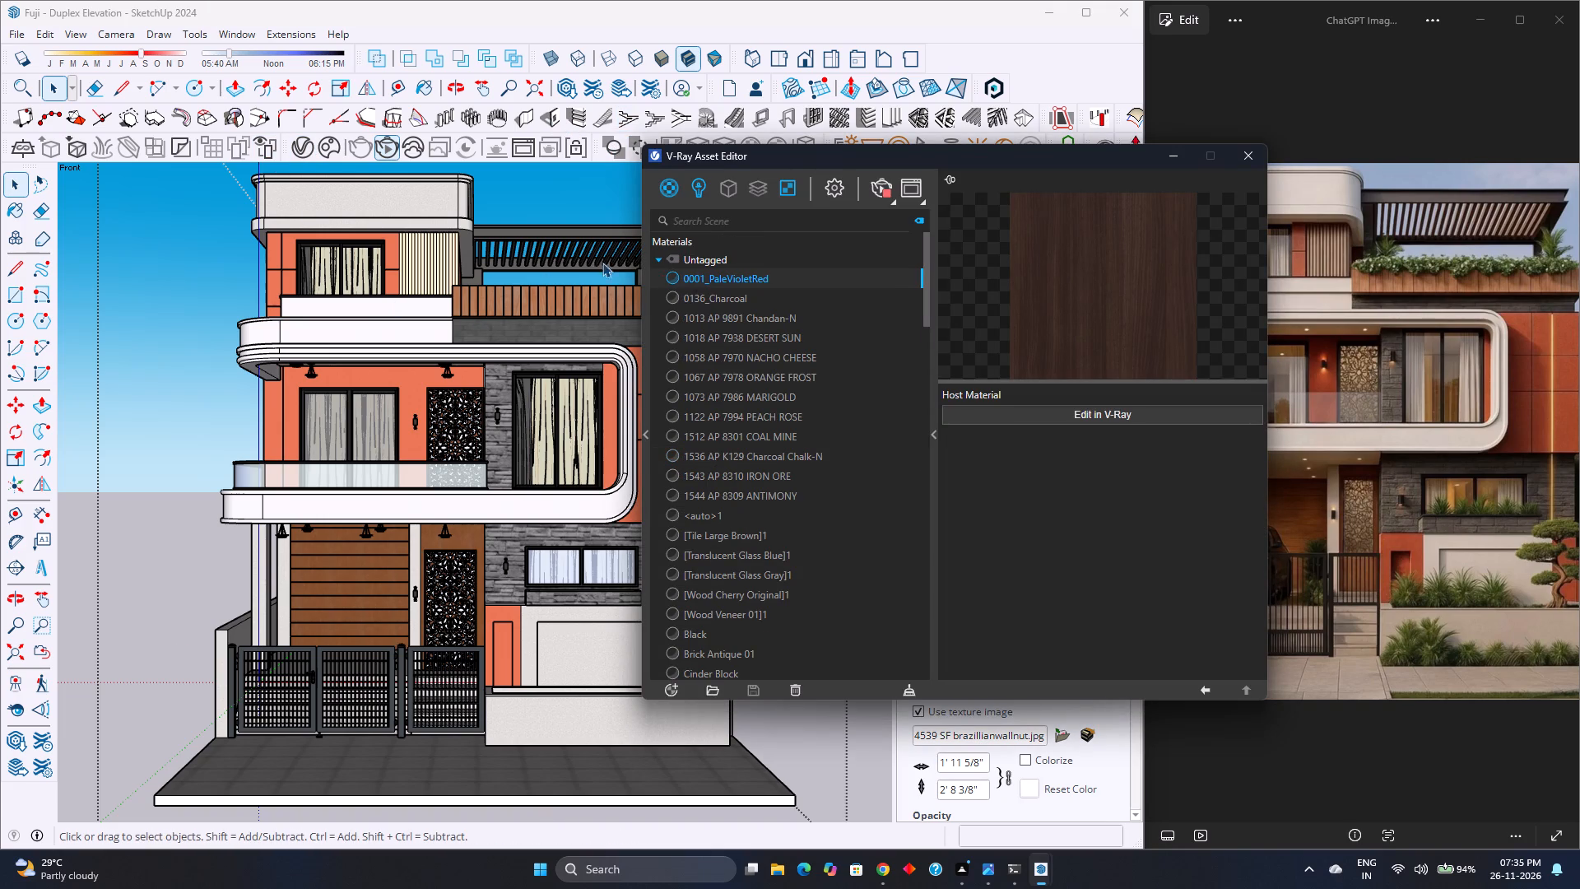
{"action": "left_click", "coordinate": [704, 197]}
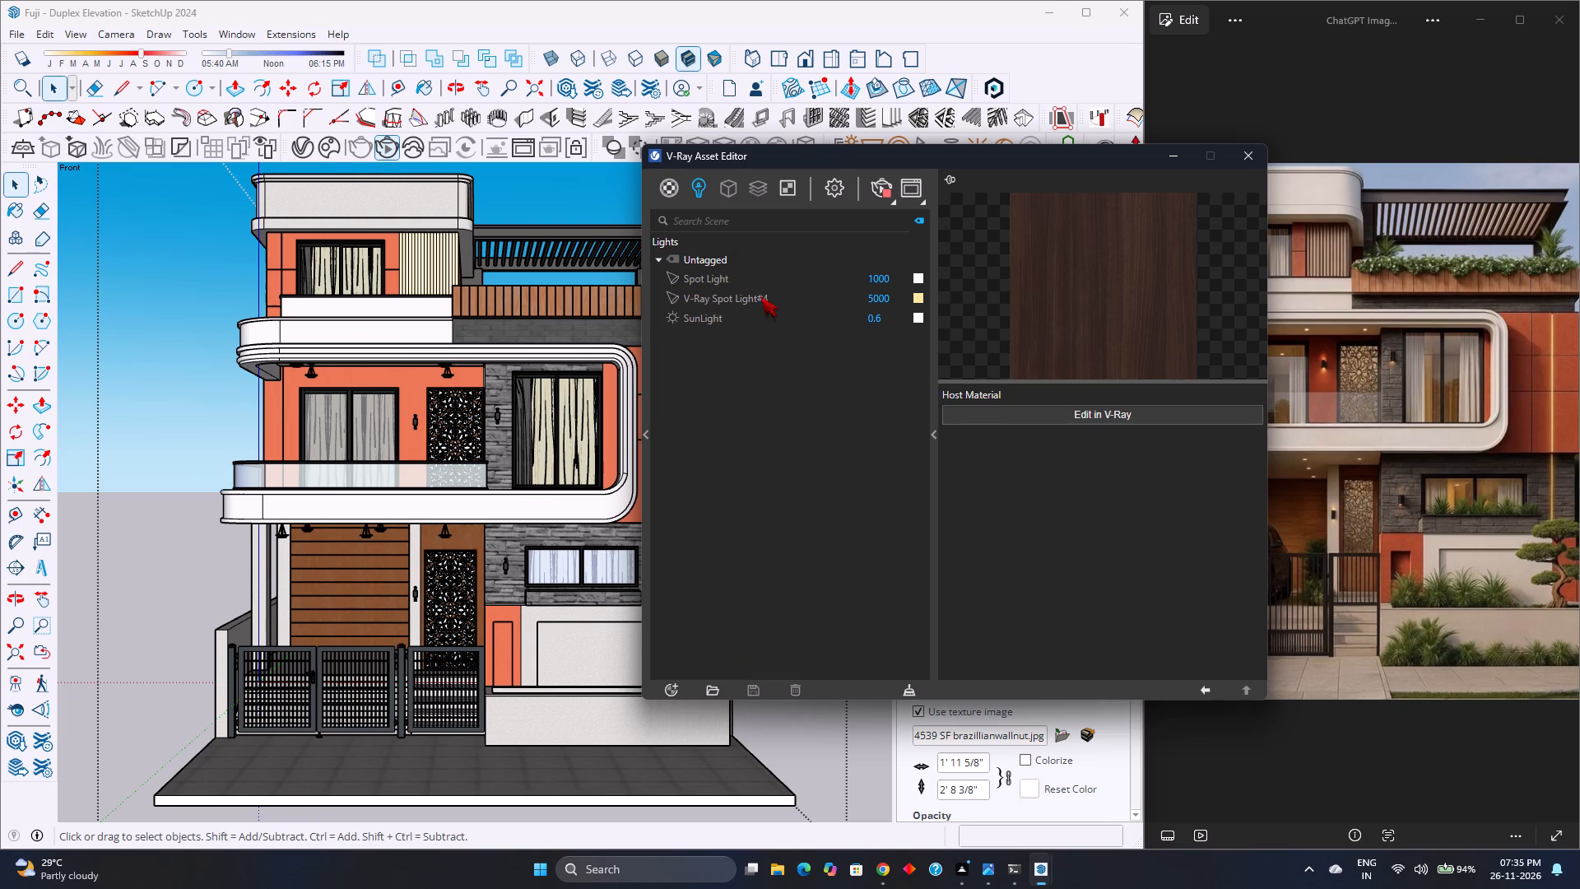
{"action": "left_click", "coordinate": [757, 300]}
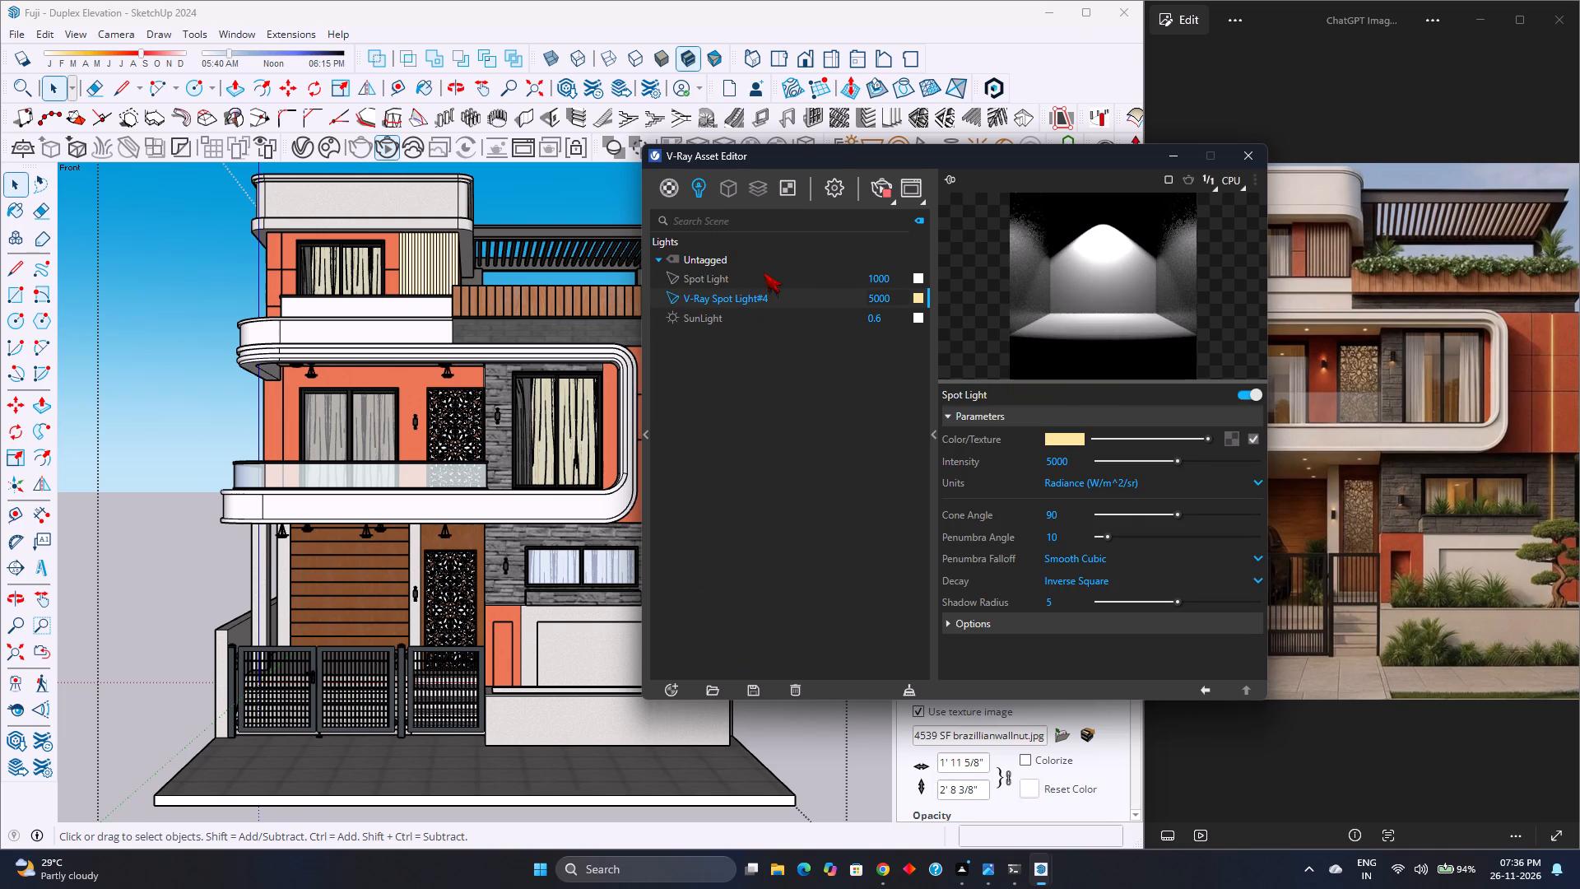
{"action": "left_click", "coordinate": [764, 272]}
{"action": "left_click", "coordinate": [1086, 480]}
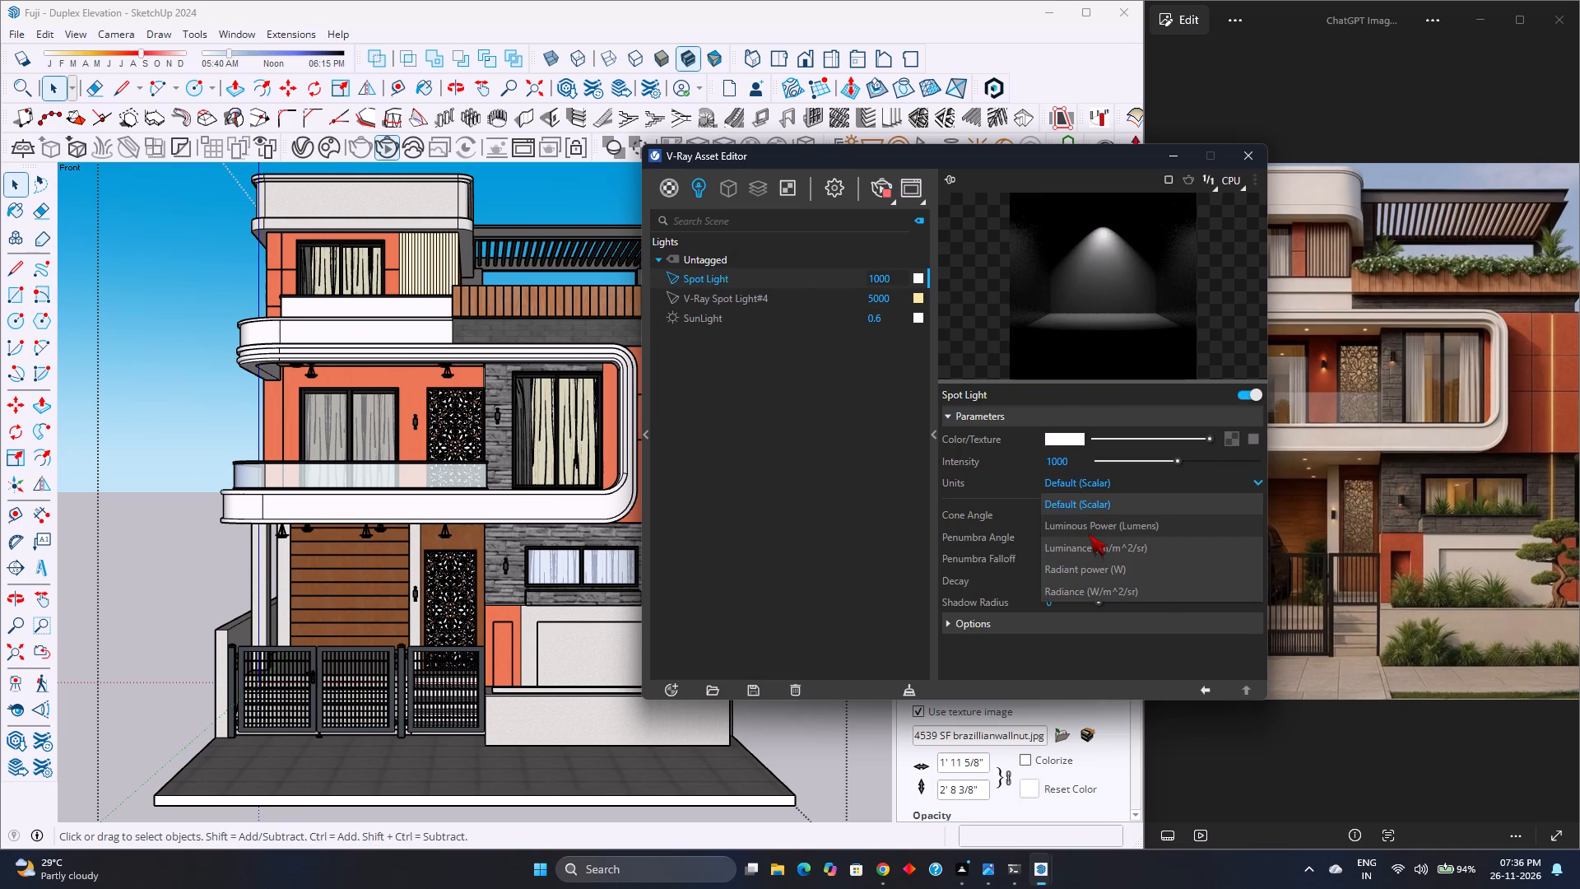
{"action": "left_click", "coordinate": [1098, 557]}
{"action": "left_click", "coordinate": [1078, 482]}
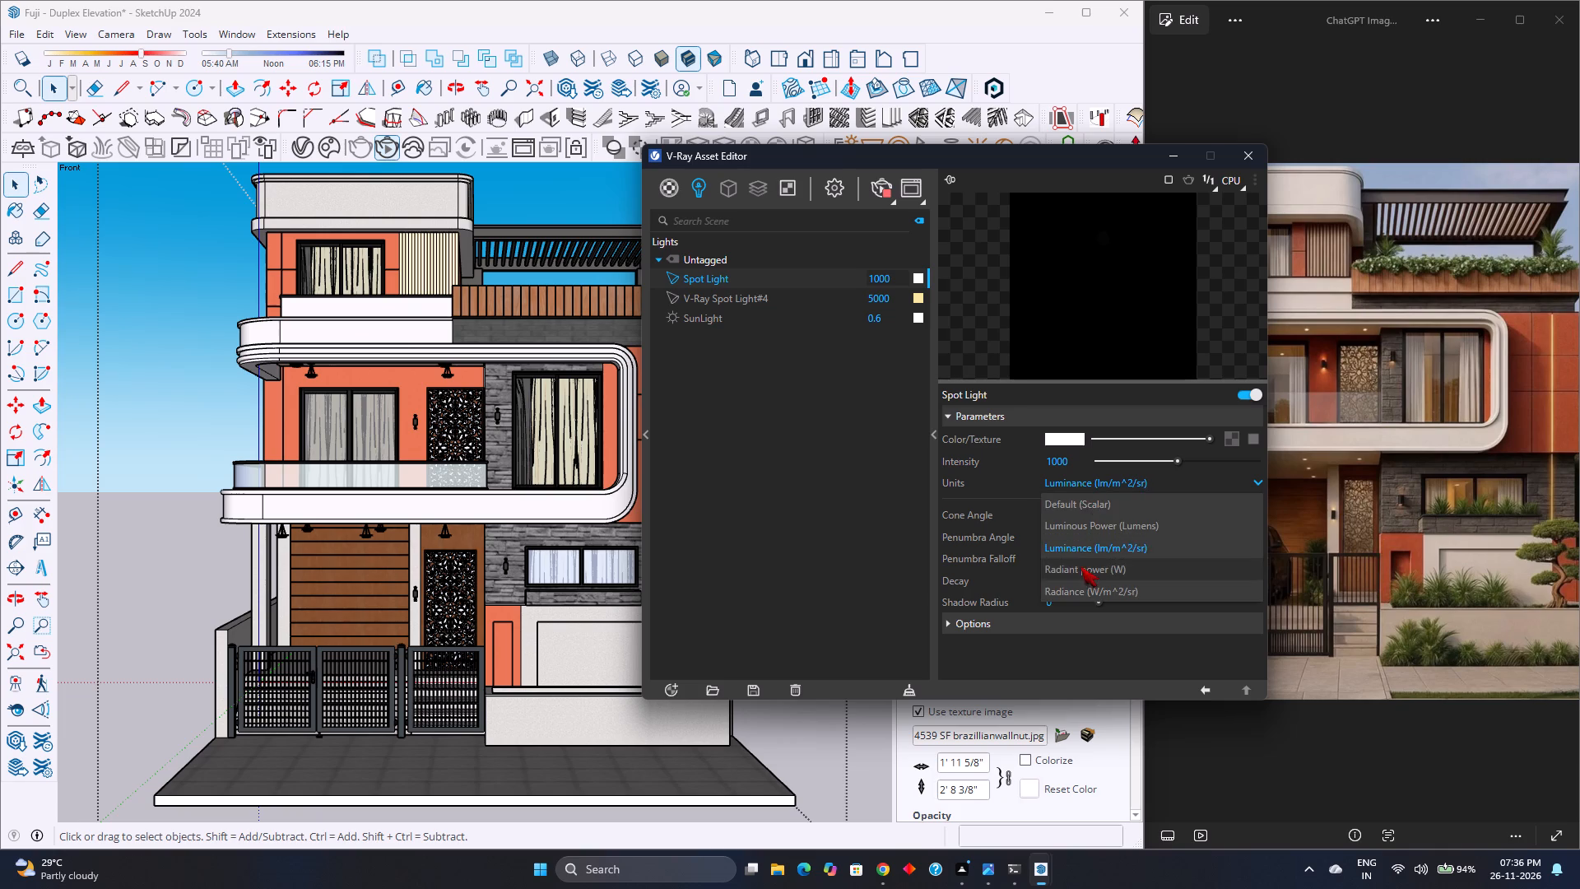
{"action": "left_click", "coordinate": [1081, 567]}
{"action": "left_click_drag", "start_coordinate": [1074, 467], "coordinate": [1051, 465]}
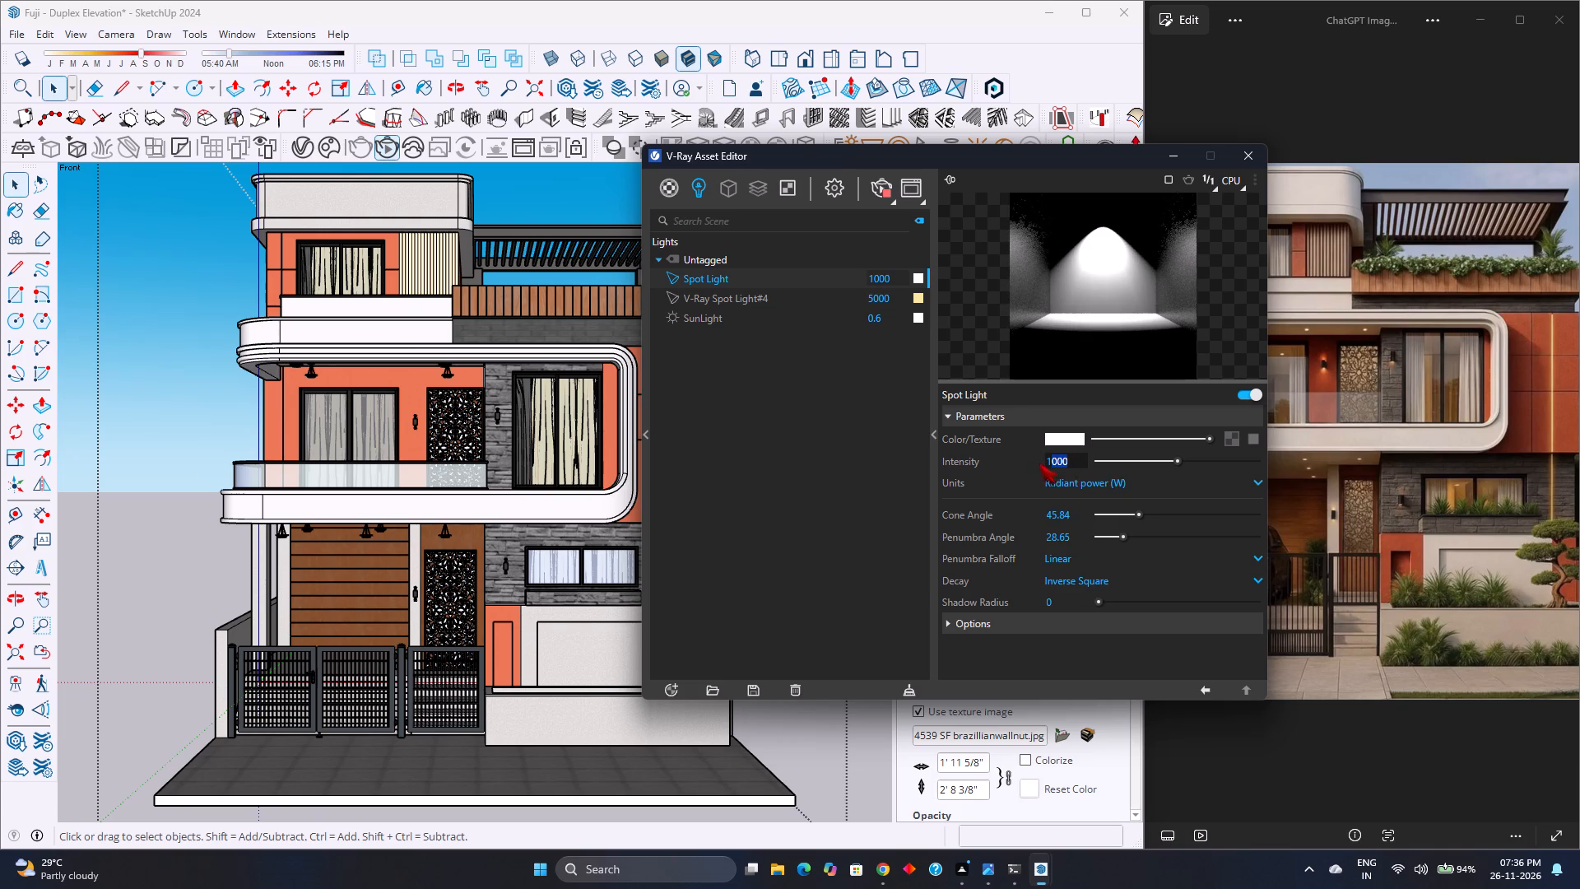
{"action": "key", "text": "BackSpace"}
{"action": "type", "text": "00"}
{"action": "key", "text": "Return"}
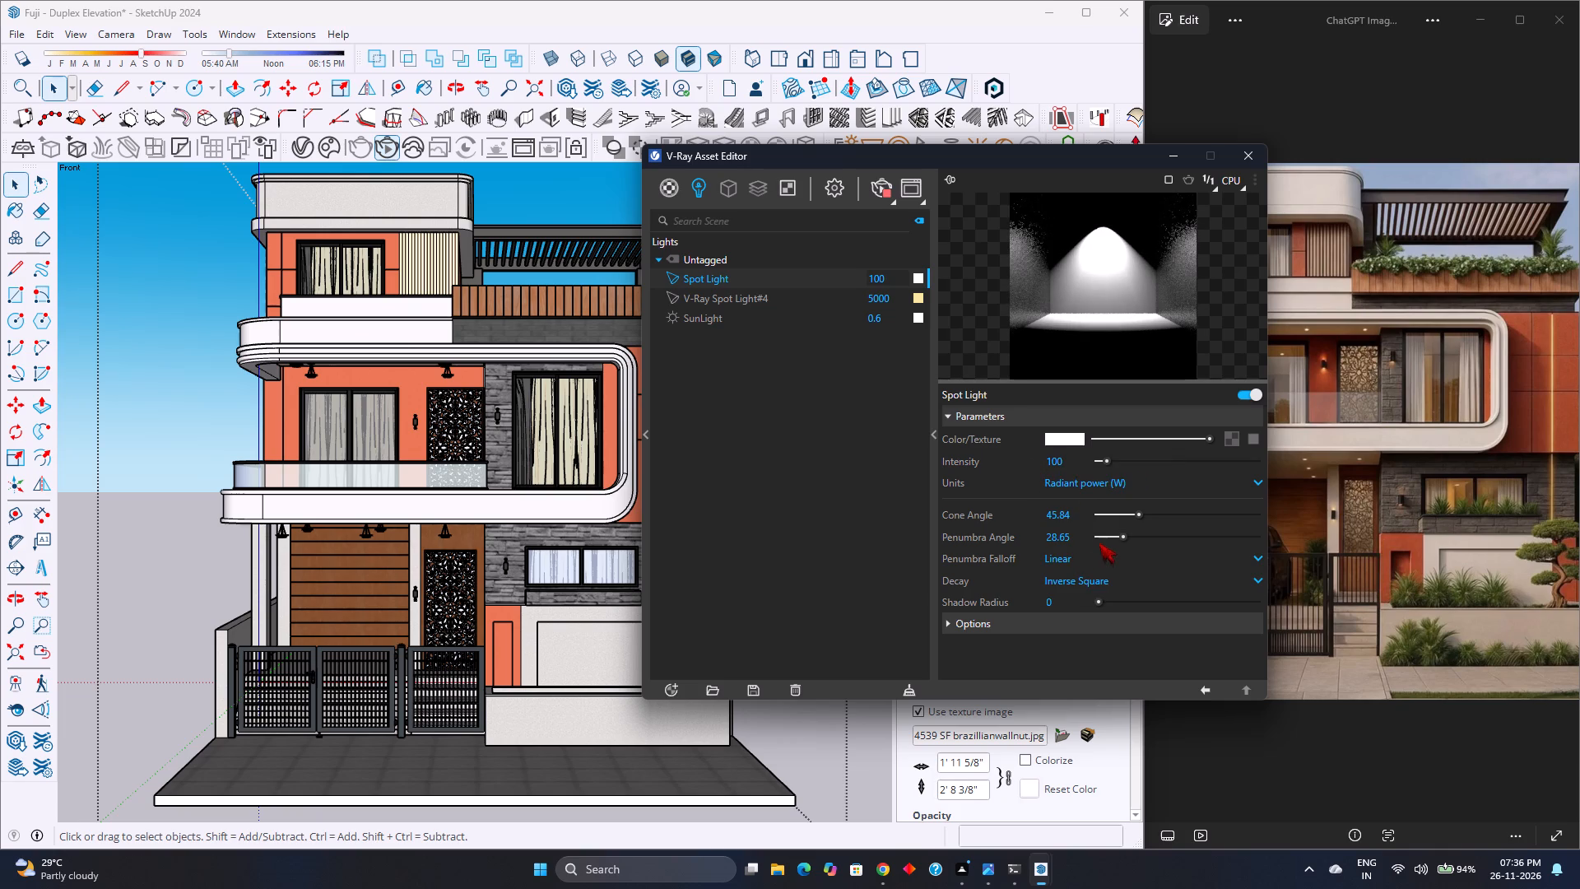
Set the Spot Light's penumbra falloff to Smooth Cubic and its decay to Inverse Square.
{"action": "left_click", "coordinate": [1095, 556]}
{"action": "left_click", "coordinate": [1093, 601]}
{"action": "left_click", "coordinate": [1094, 581]}
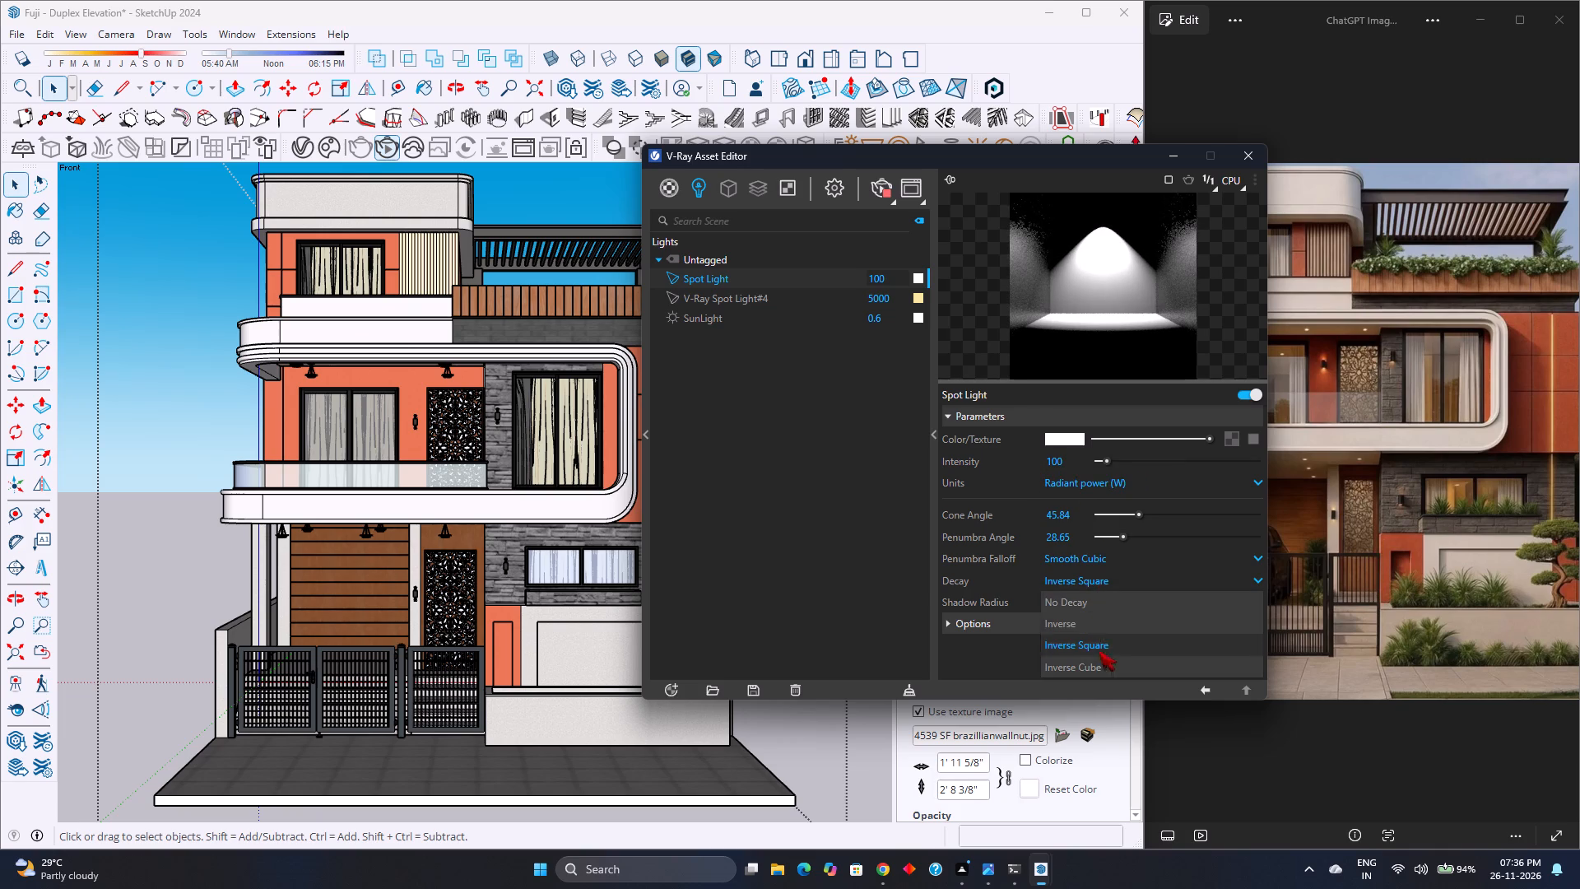
{"action": "left_click", "coordinate": [1101, 661]}
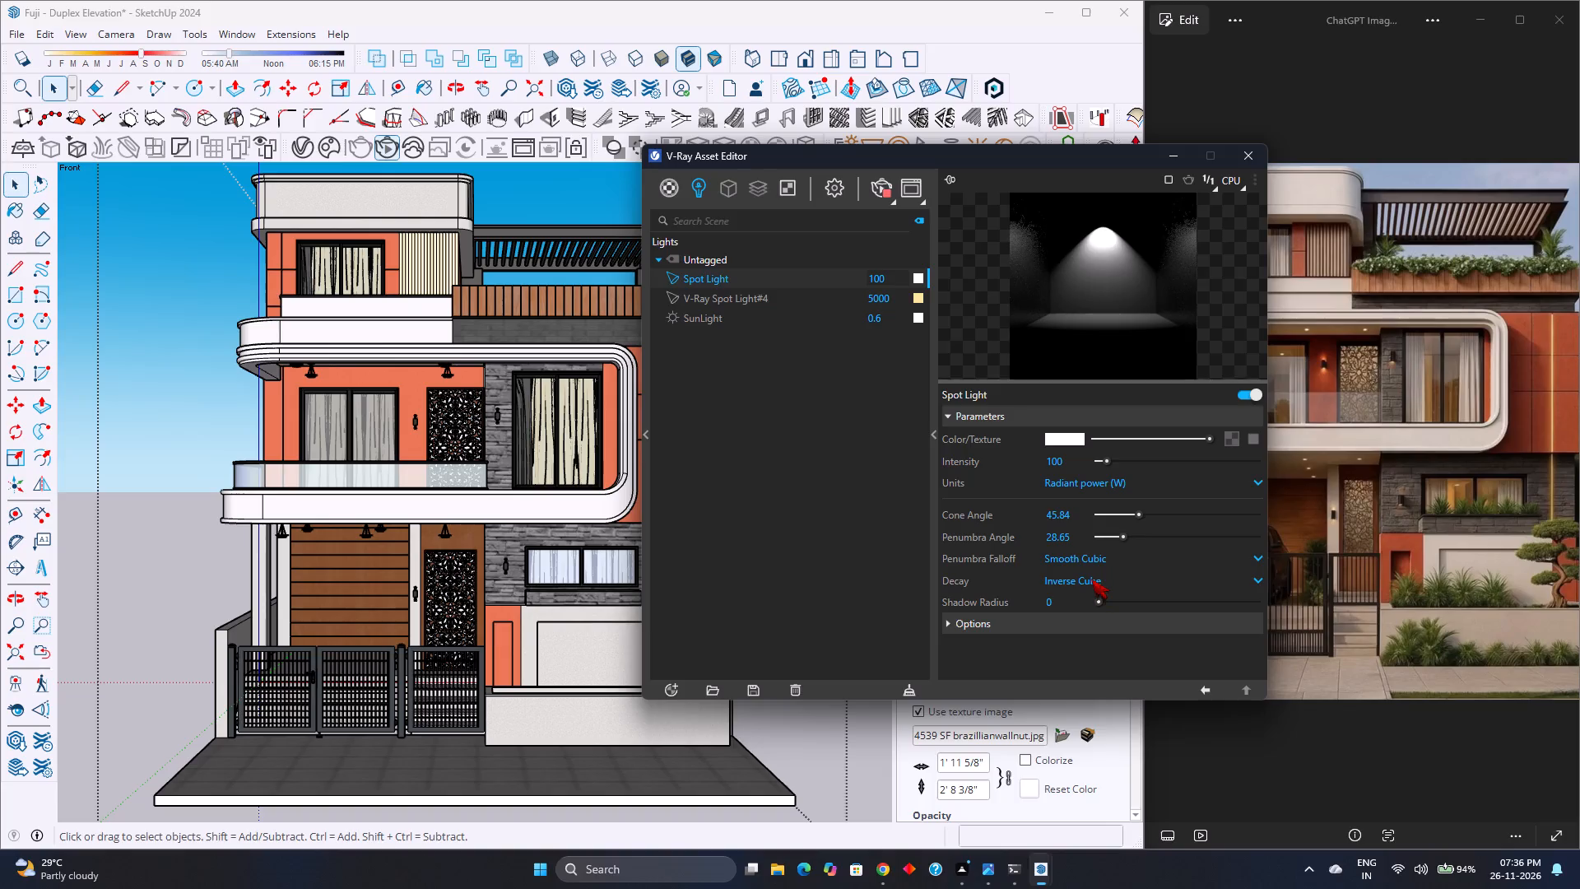
{"action": "left_click", "coordinate": [1091, 579]}
{"action": "left_click", "coordinate": [1108, 640]}
Set the Spot Light's cone angle to 10 and its penumbra angle to 90.
{"action": "left_click_drag", "start_coordinate": [1077, 523], "coordinate": [1062, 514]}
{"action": "left_click", "coordinate": [1118, 520]}
{"action": "left_click_drag", "start_coordinate": [1129, 513], "coordinate": [1108, 513]}
{"action": "left_click_drag", "start_coordinate": [1123, 537], "coordinate": [1155, 538]}
{"action": "left_click_drag", "start_coordinate": [1080, 518], "coordinate": [1021, 514]}
{"action": "type", "text": "10"}
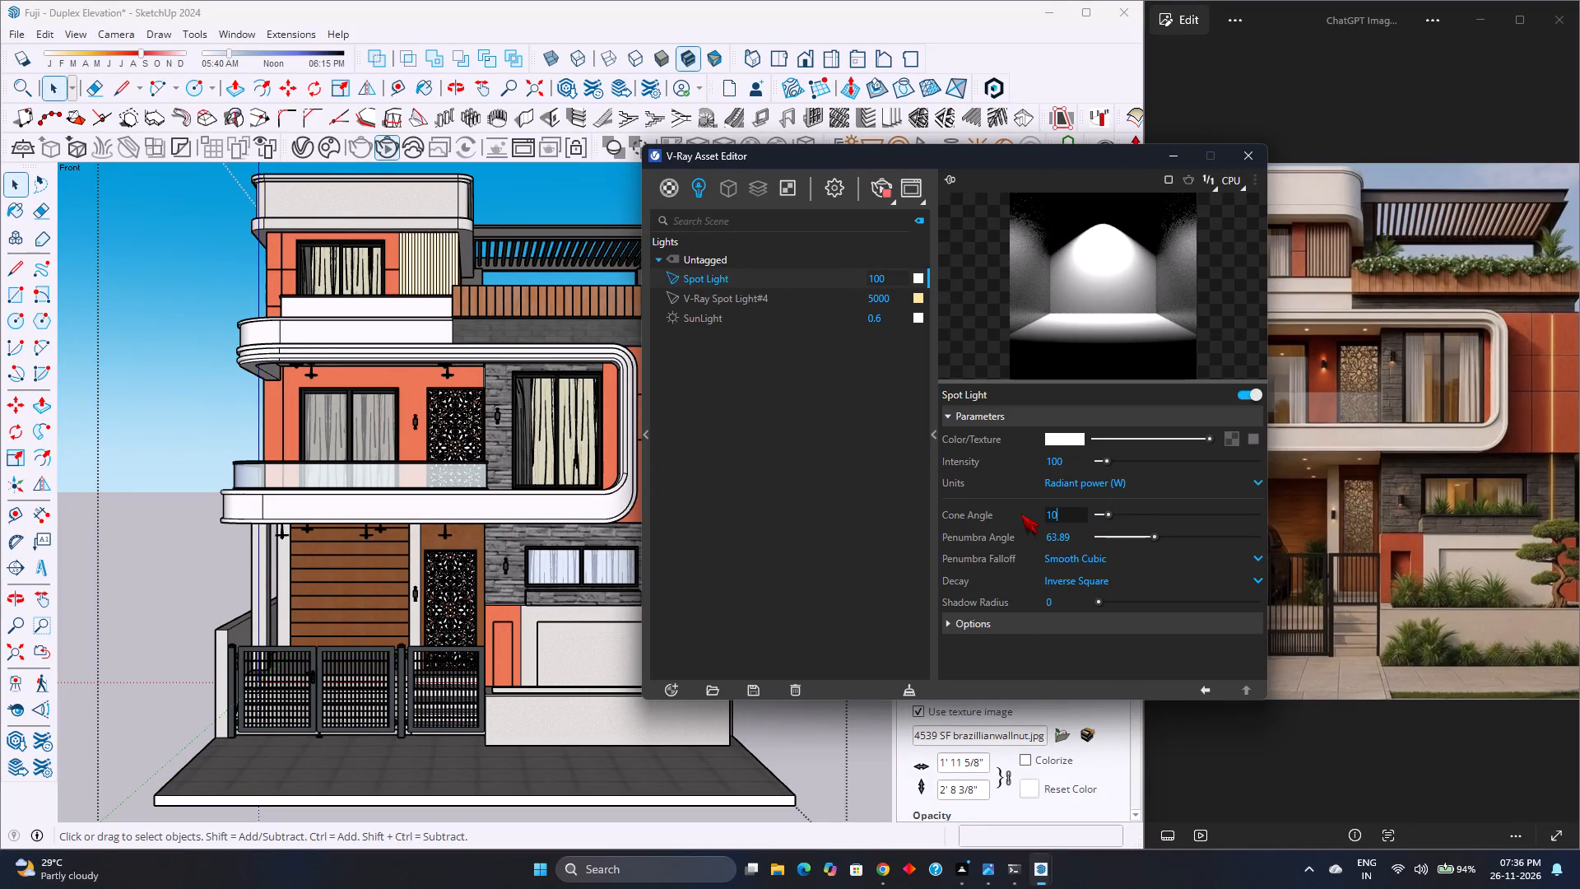
{"action": "key", "text": "Return"}
{"action": "left_click_drag", "start_coordinate": [1078, 541], "coordinate": [1030, 535]}
{"action": "key", "text": "9"}
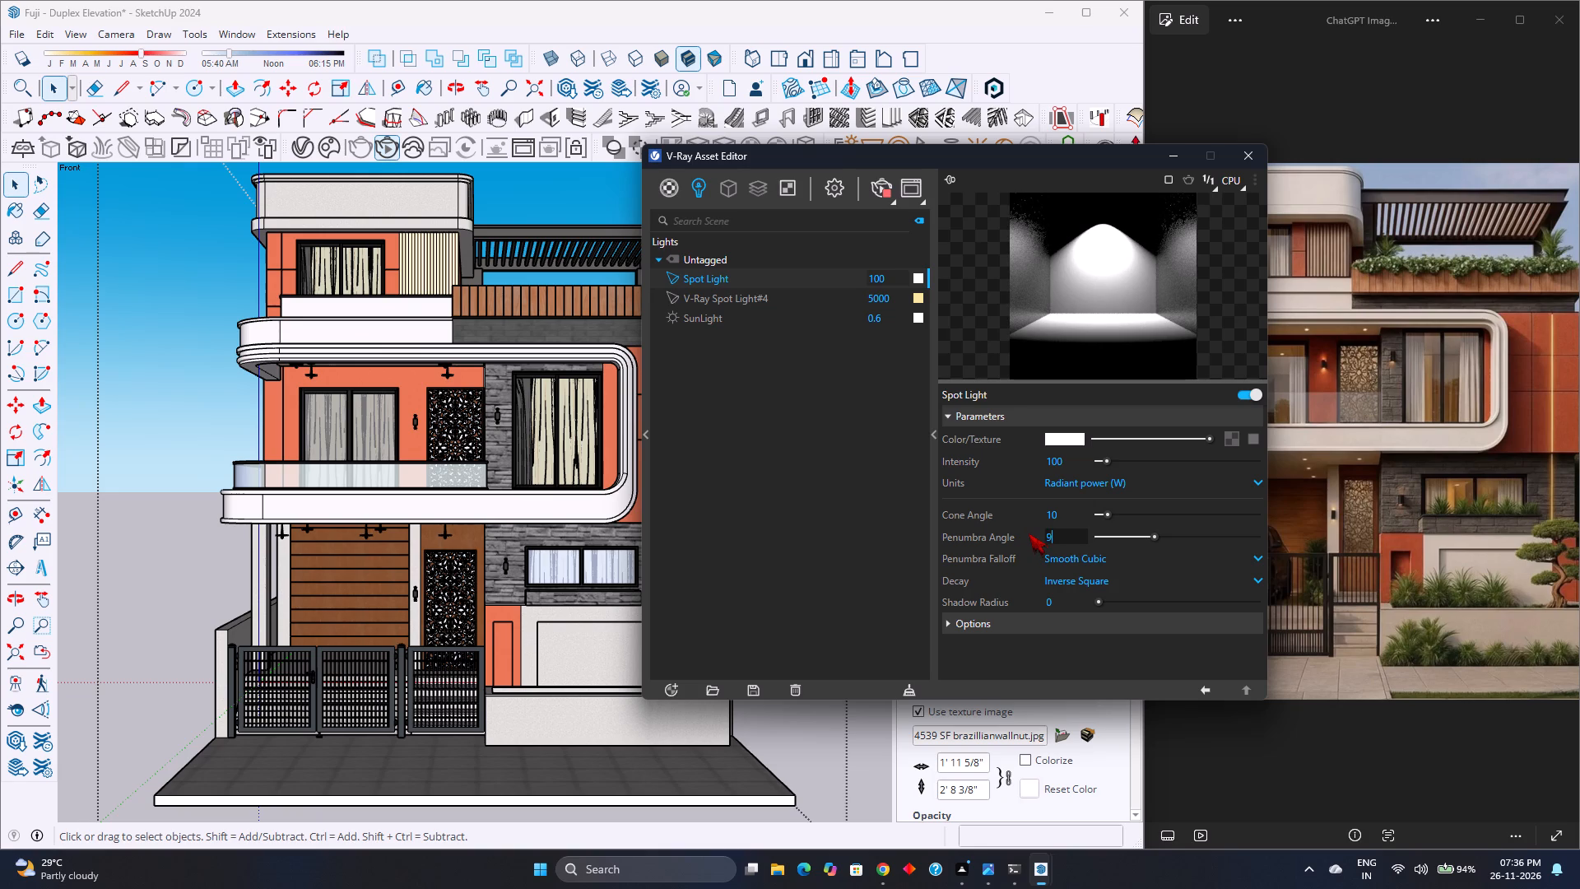
{"action": "key", "text": "0"}
{"action": "key", "text": "0"}
{"action": "key", "text": "Return"}
{"action": "left_click_drag", "start_coordinate": [1083, 540], "coordinate": [1074, 537]}
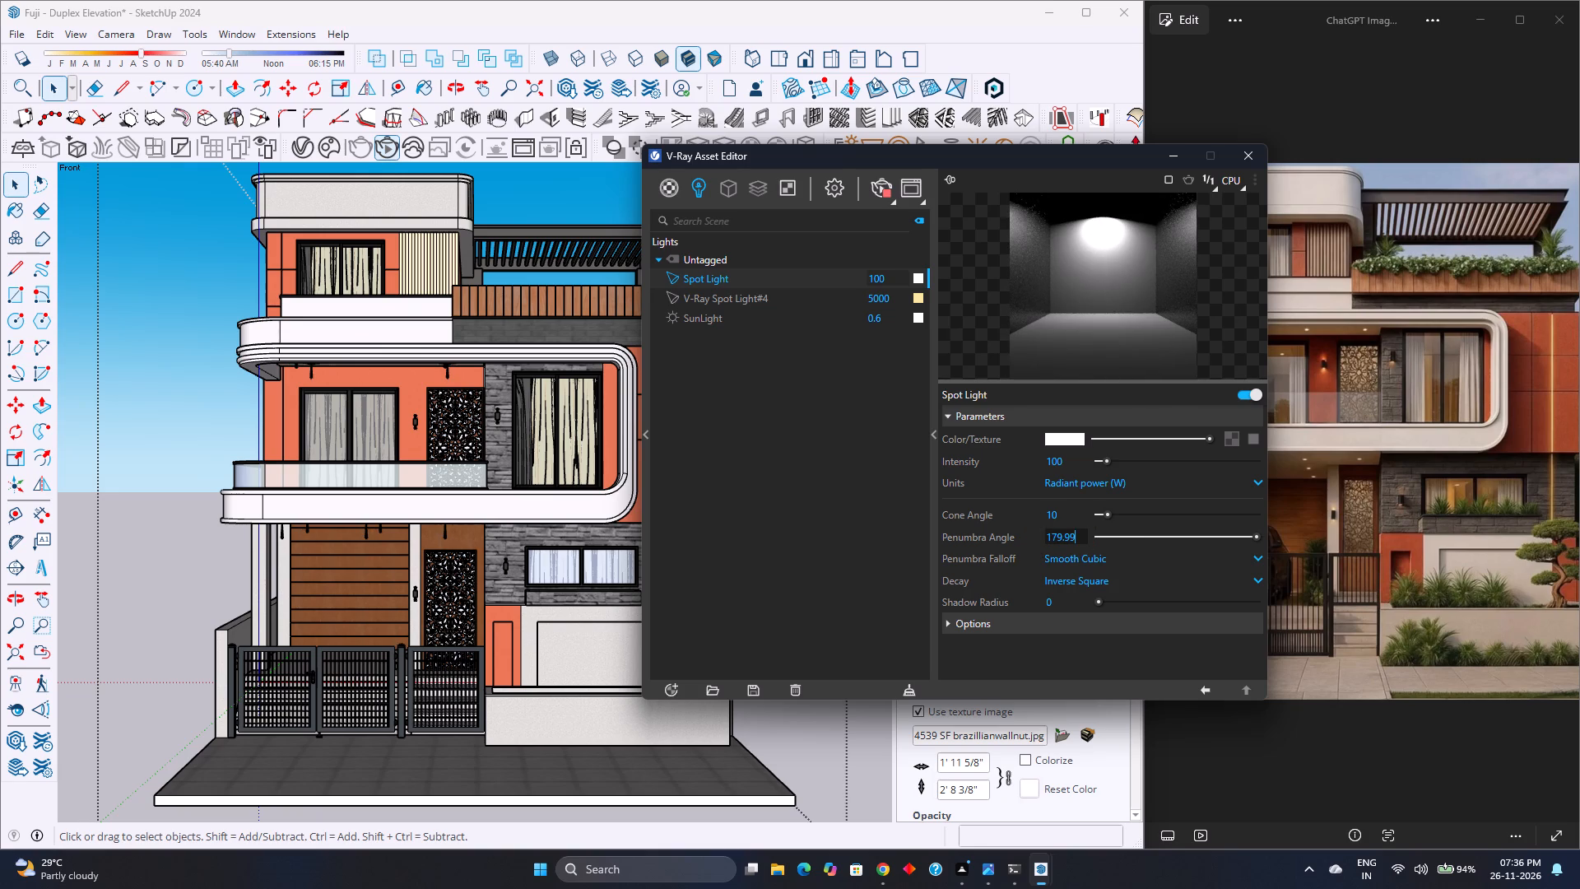
{"action": "left_click_drag", "start_coordinate": [1074, 537], "coordinate": [1037, 540]}
{"action": "key", "text": "9"}
{"action": "key", "text": "0"}
{"action": "key", "text": "Return"}
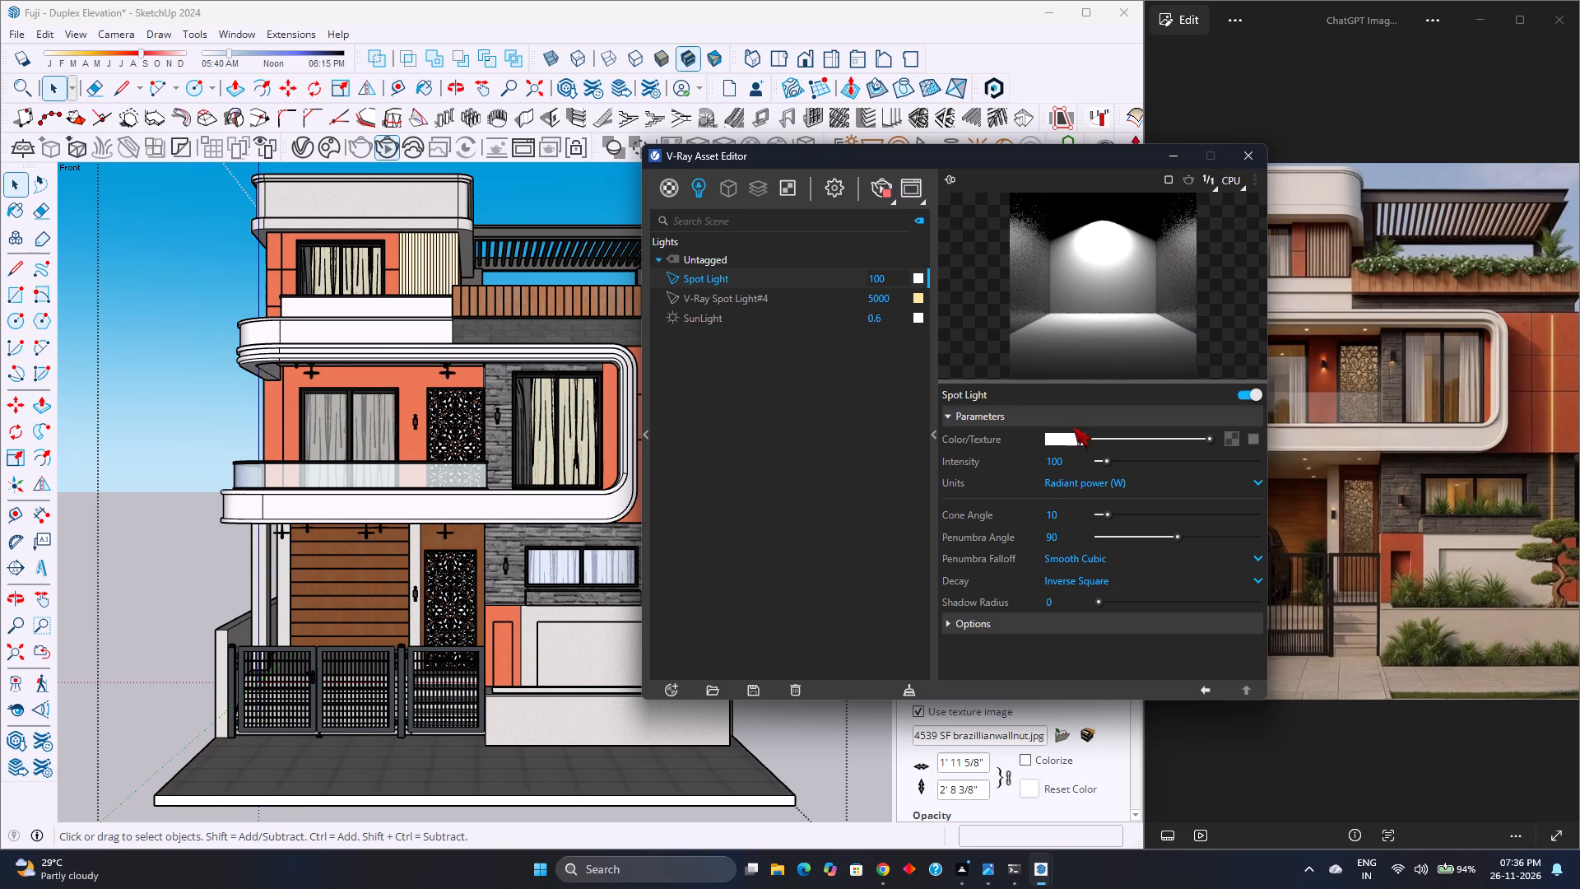
Give the Spot Light a warm cream colour of about R 0.98, G 0.889, B 0.711, and close the asset editor.
{"action": "left_click", "coordinate": [1064, 448]}
{"action": "left_click", "coordinate": [1067, 443]}
{"action": "left_click_drag", "start_coordinate": [754, 305], "coordinate": [755, 328]}
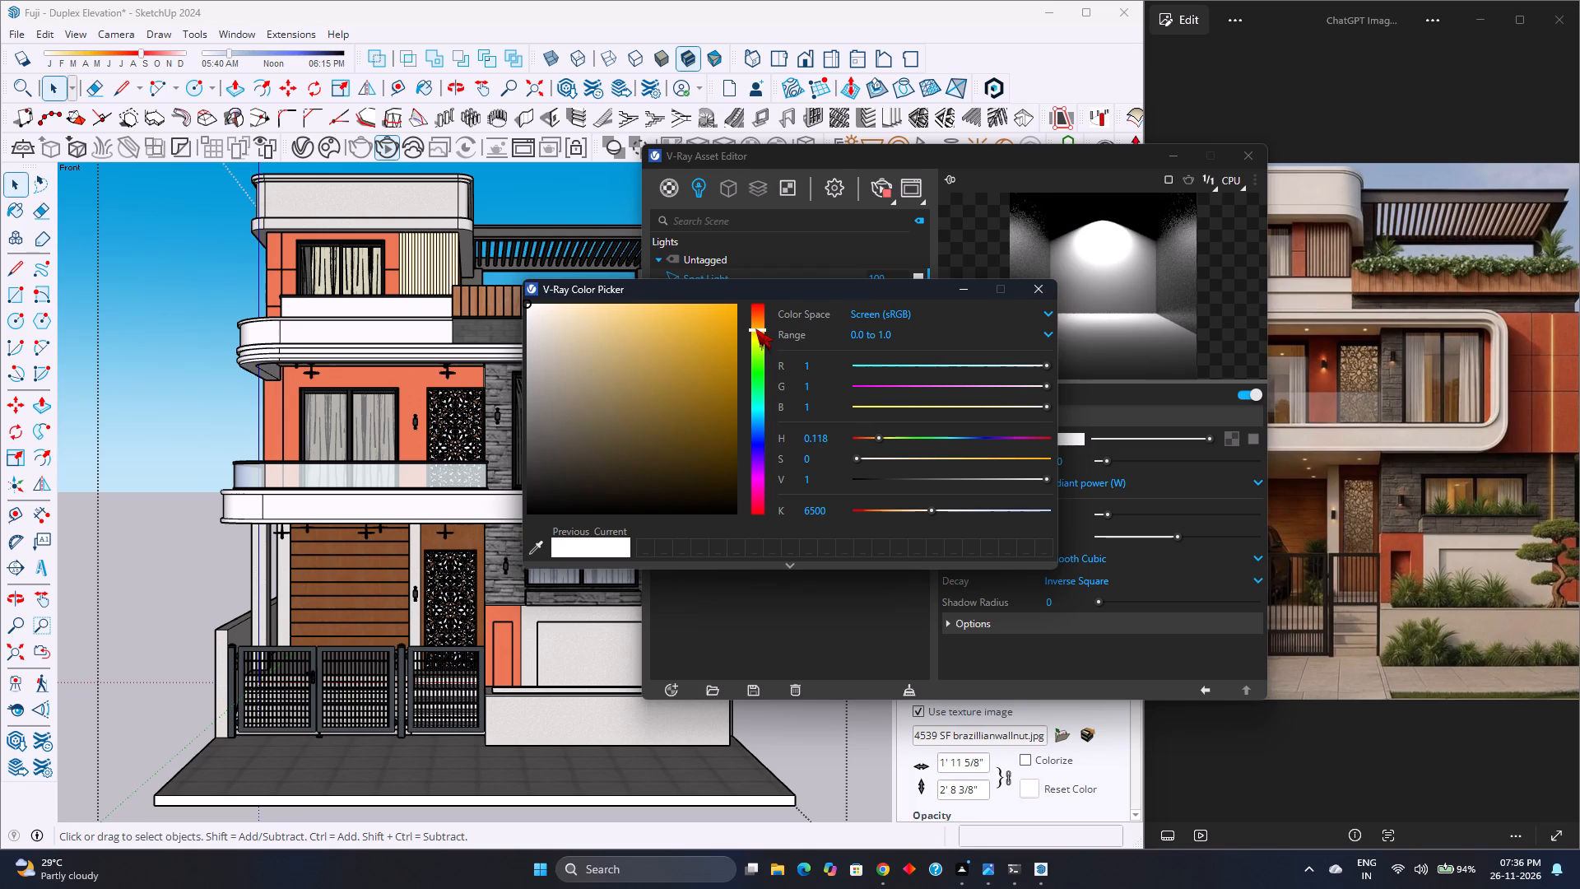
{"action": "left_click_drag", "start_coordinate": [755, 328], "coordinate": [756, 327]}
{"action": "left_click", "coordinate": [581, 314]}
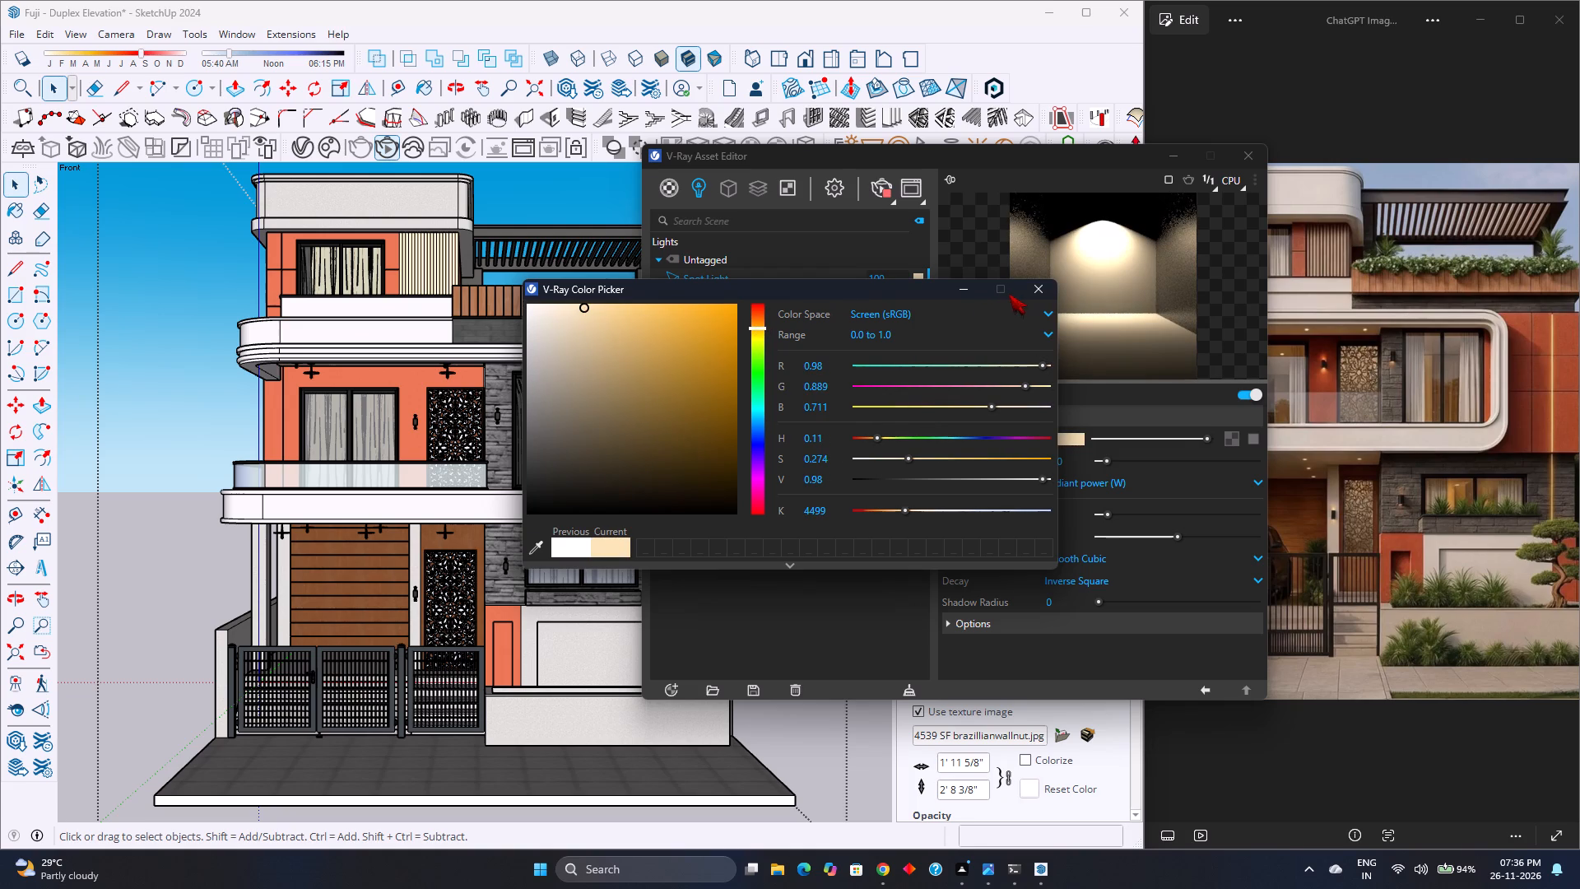
{"action": "left_click", "coordinate": [1037, 294]}
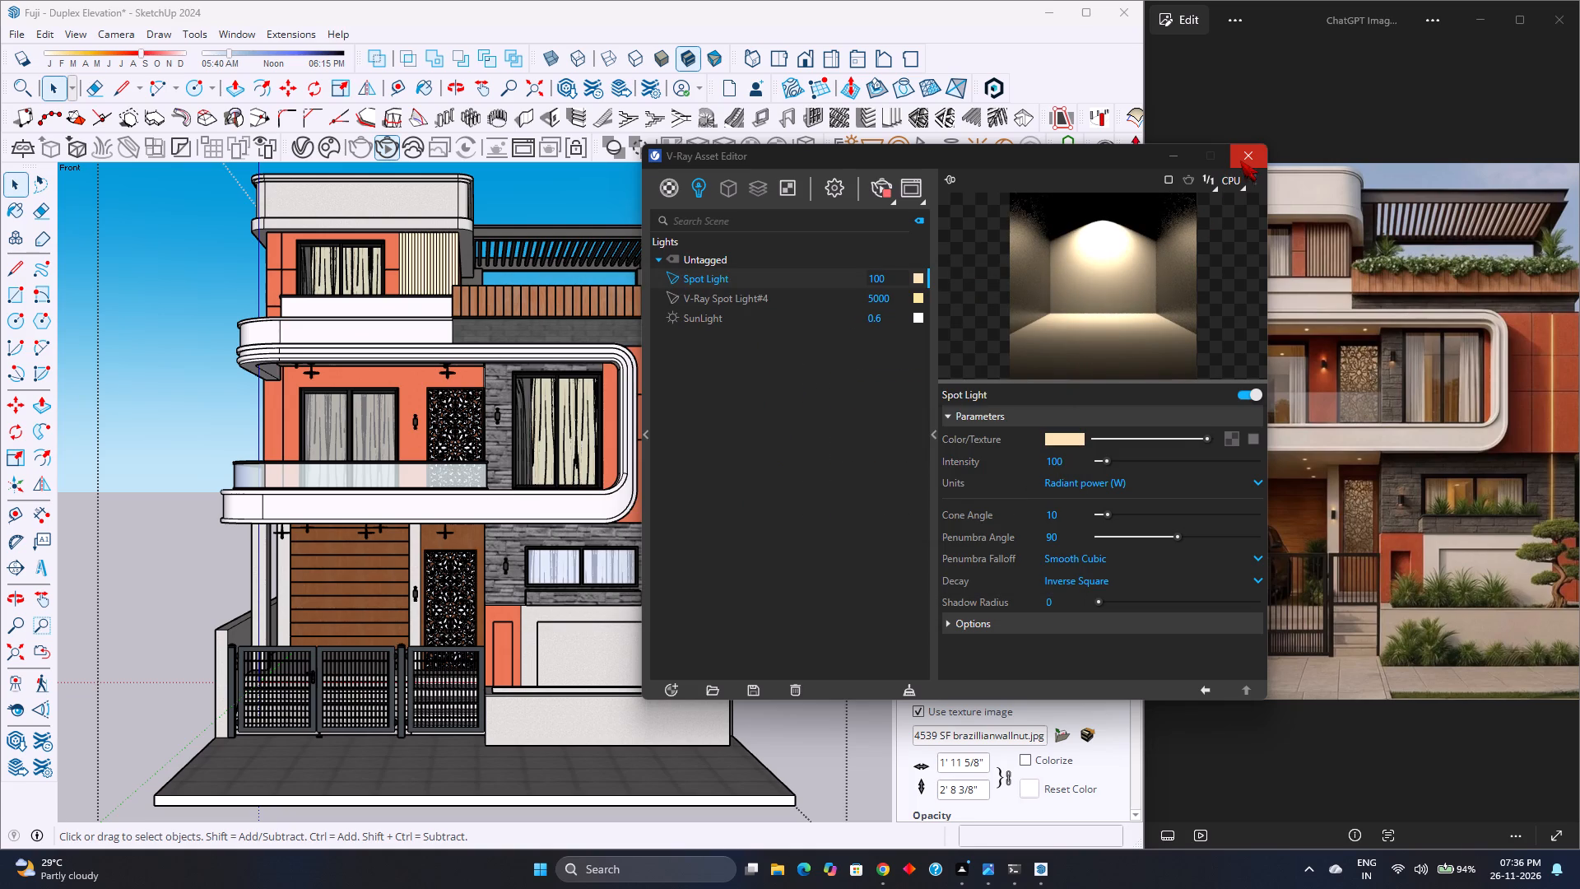
{"action": "left_click", "coordinate": [1240, 161]}
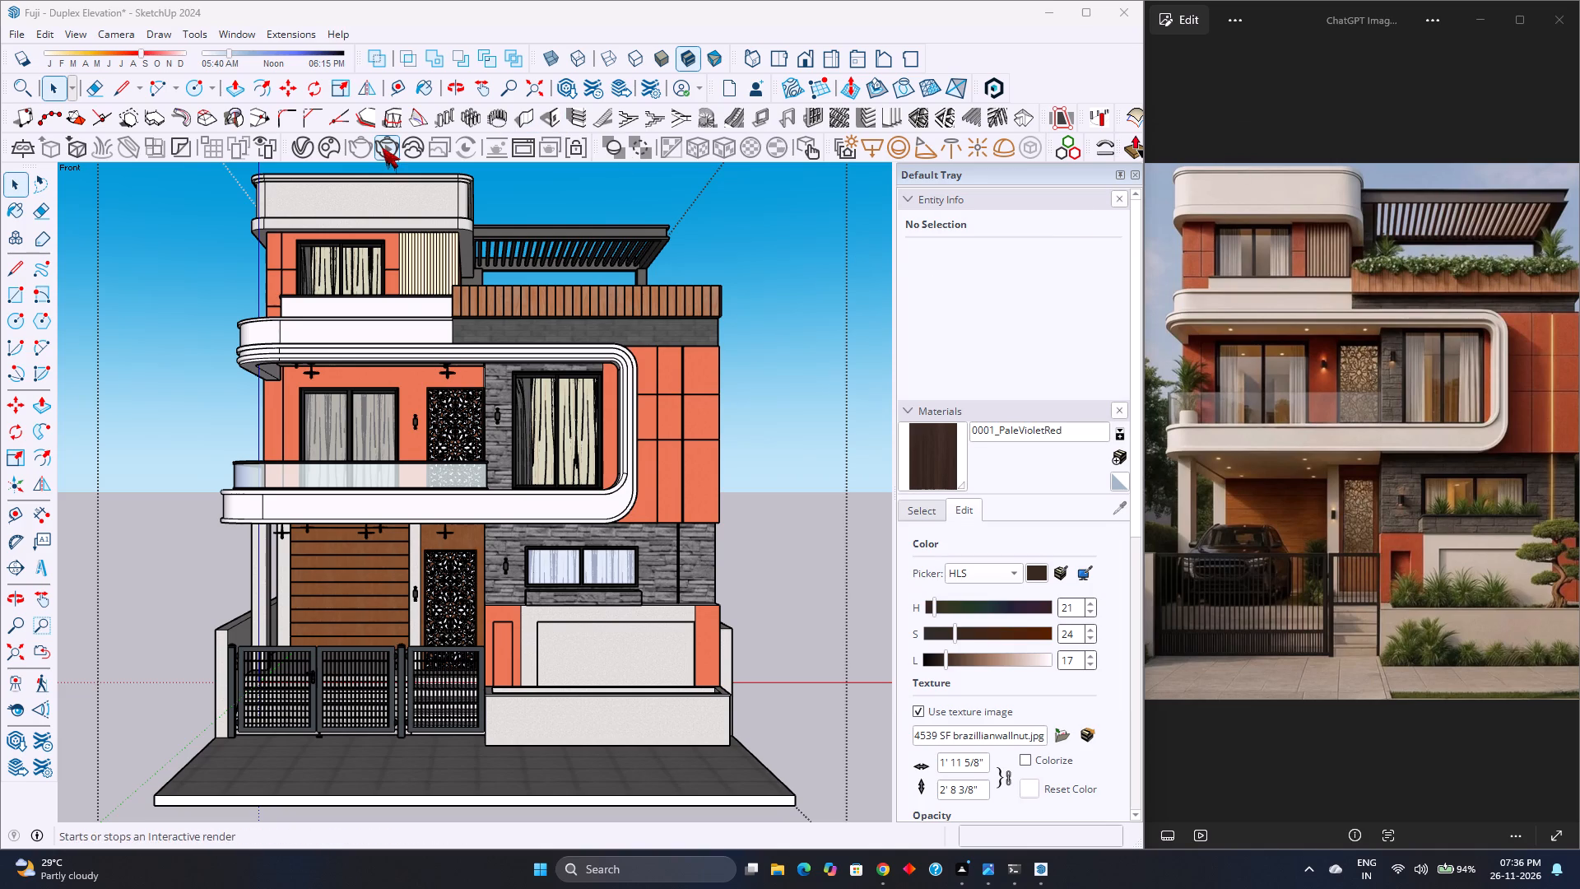
Run an interactive V-Ray render of the front view and examine the ceiling lighting on the facade.
{"action": "left_click", "coordinate": [386, 147]}
{"action": "left_click", "coordinate": [395, 151]}
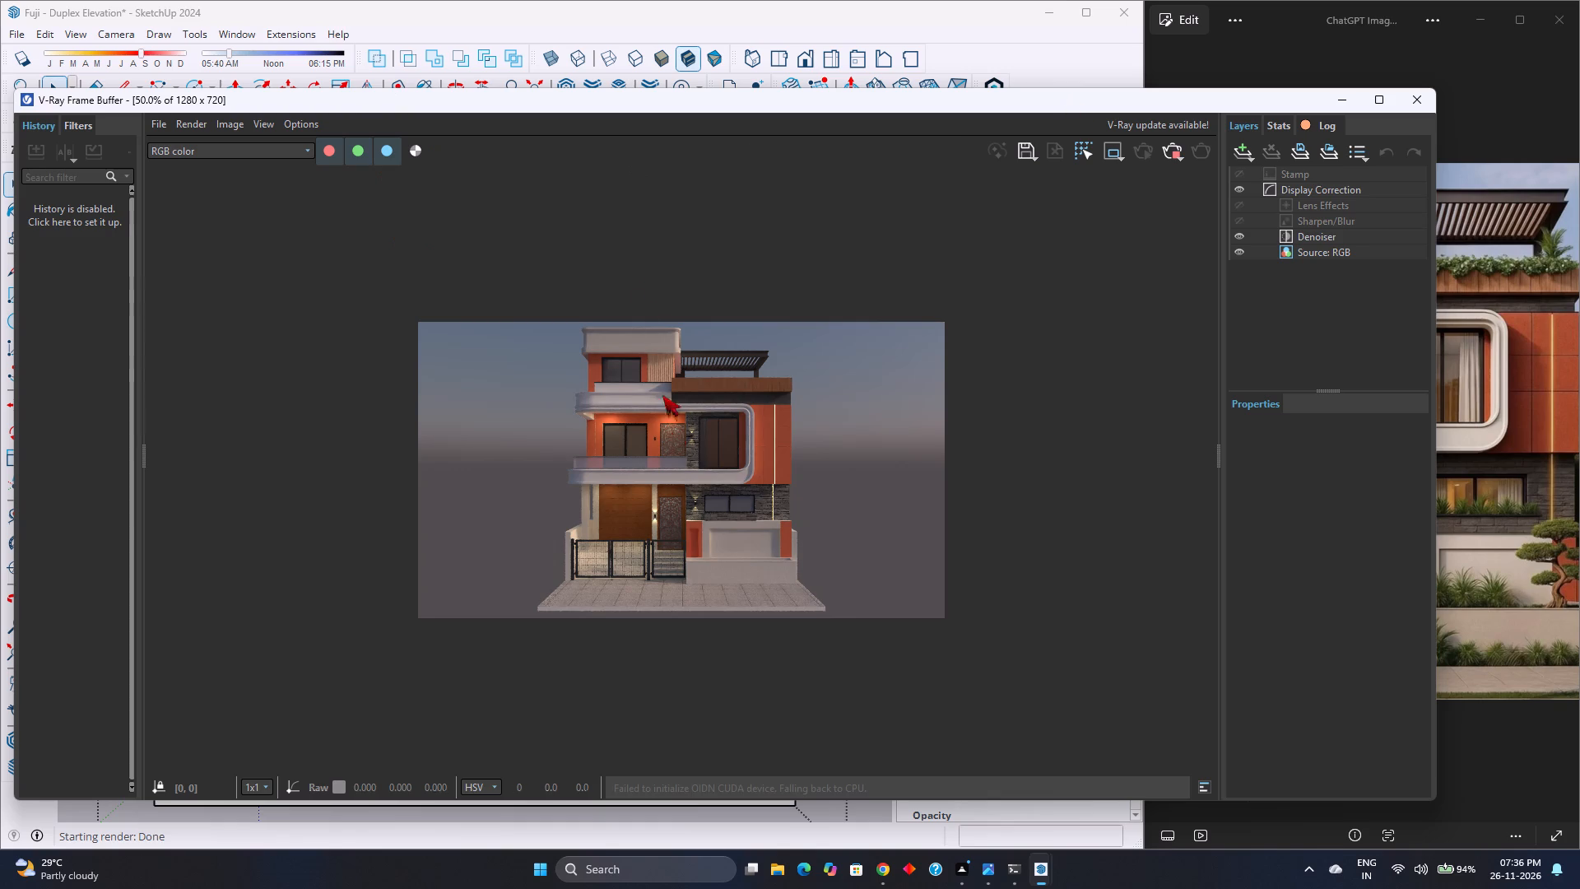
{"action": "scroll", "coordinate": [698, 515], "scroll_direction": "up", "scroll_amount": 2}
{"action": "scroll", "coordinate": [698, 515], "scroll_direction": "down", "scroll_amount": 1}
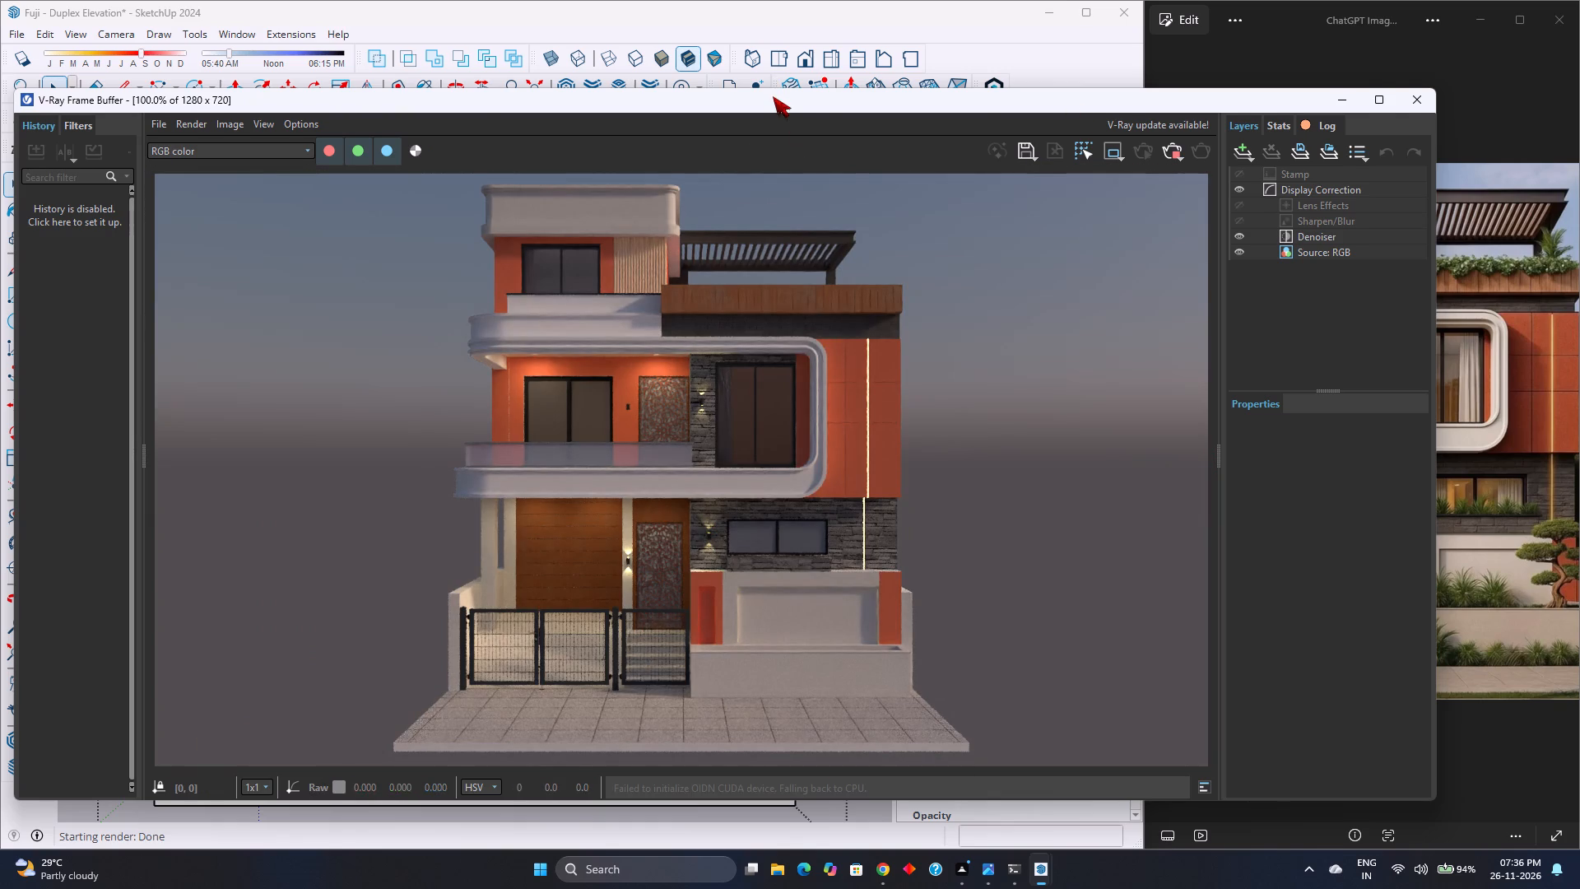
{"action": "left_click_drag", "start_coordinate": [773, 96], "coordinate": [776, 153]}
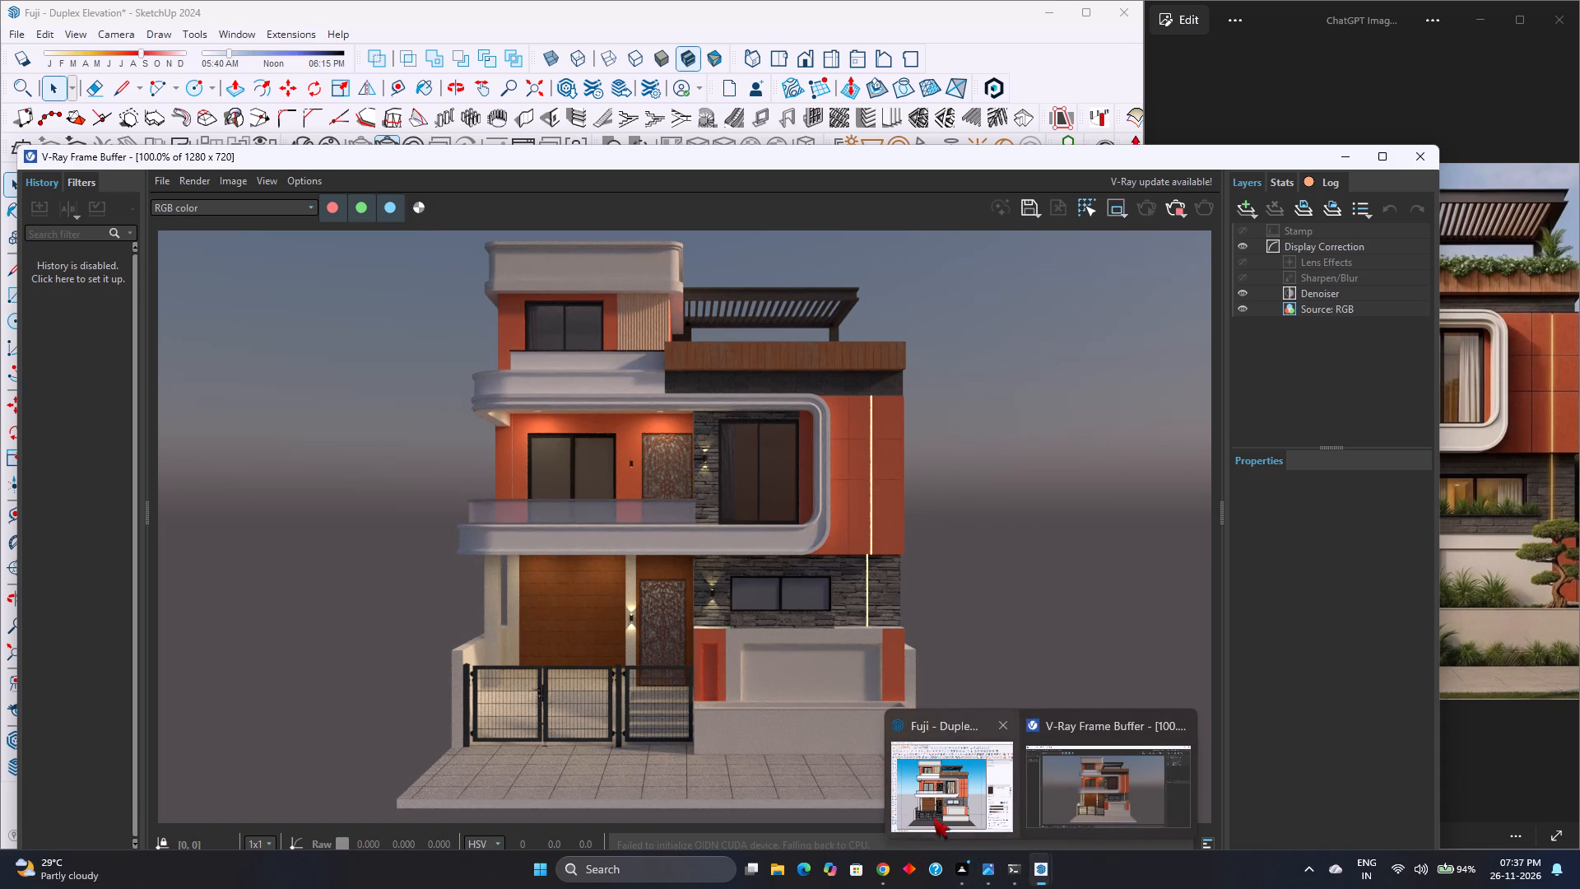
Set the Spot Light's penumbra angle to 120, check the updated render, and close the asset editor and frame buffer.
{"action": "left_click", "coordinate": [304, 136]}
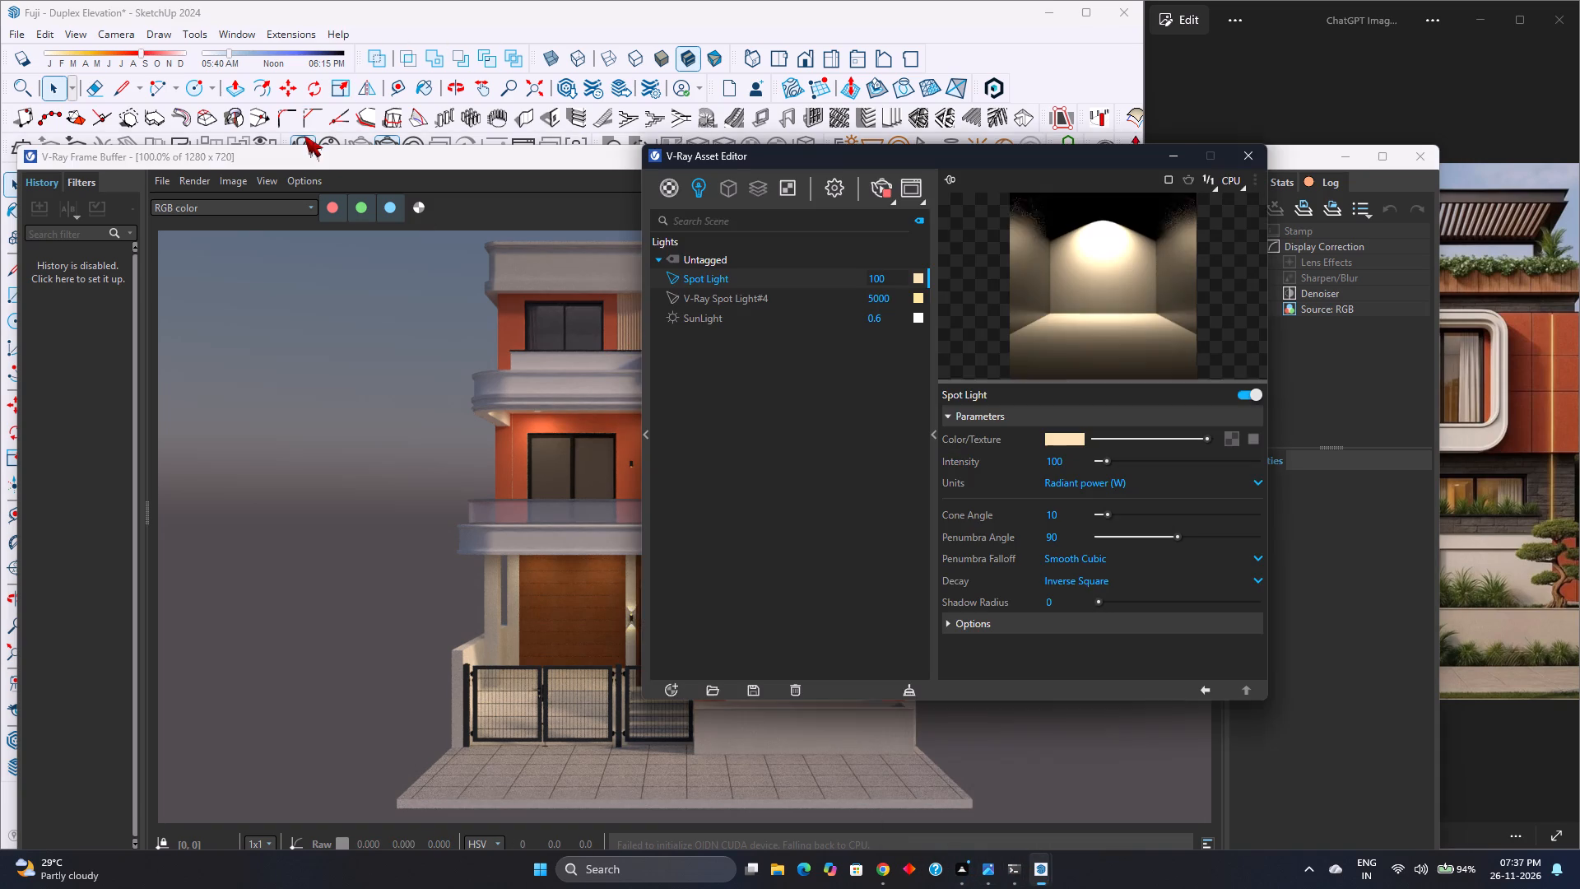
{"action": "left_click_drag", "start_coordinate": [1068, 535], "coordinate": [1024, 533]}
{"action": "key", "text": "1"}
{"action": "key", "text": "2"}
{"action": "key", "text": "0"}
{"action": "key", "text": "Return"}
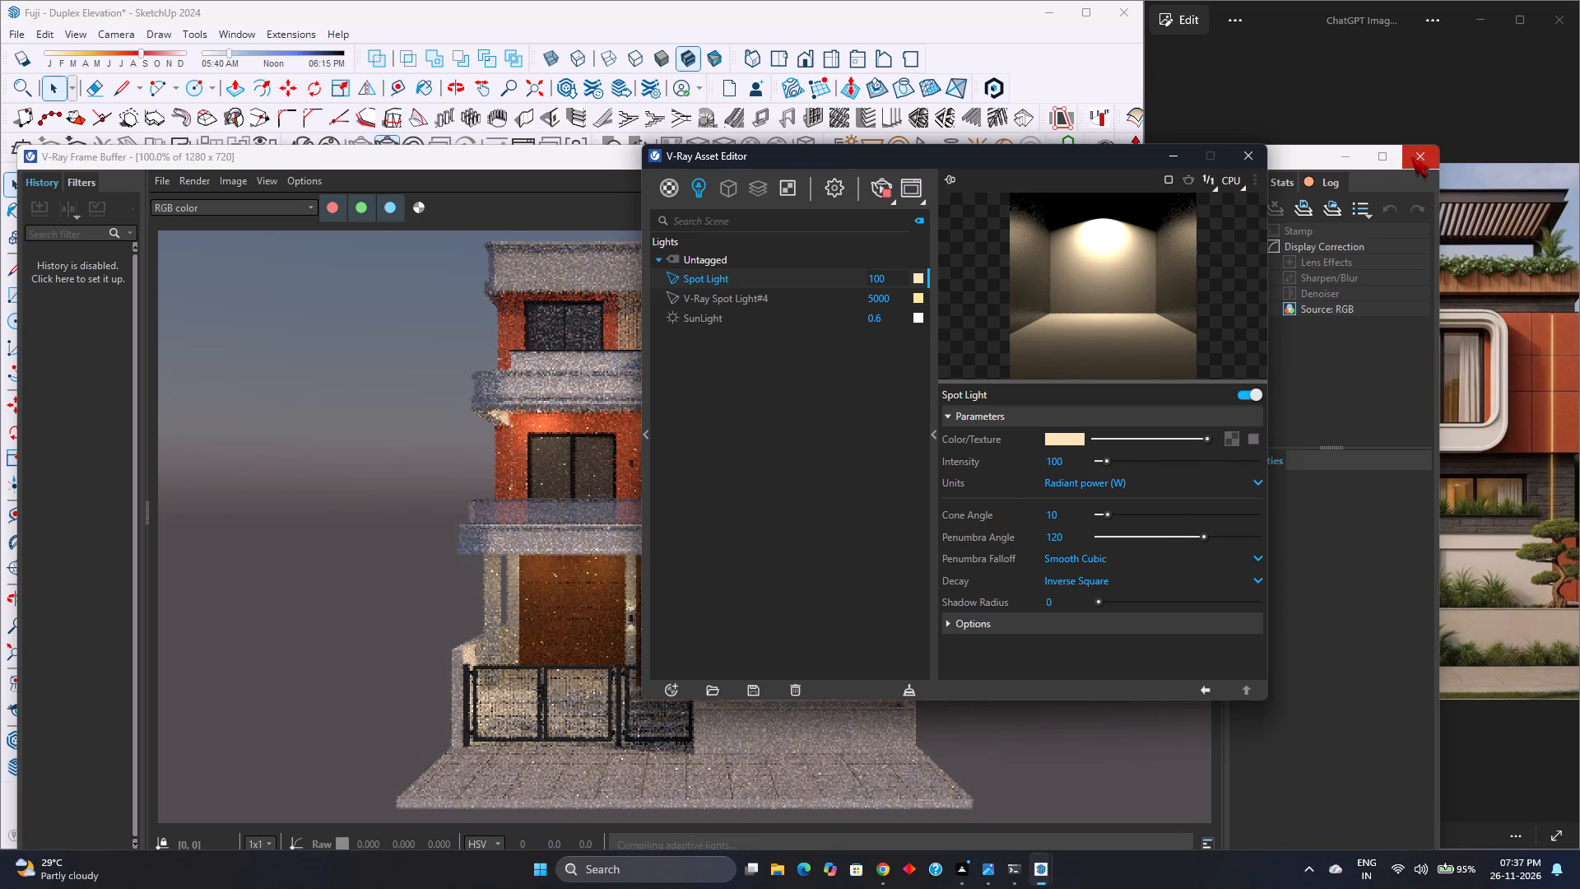
{"action": "left_click_drag", "start_coordinate": [999, 155], "coordinate": [1004, 153]}
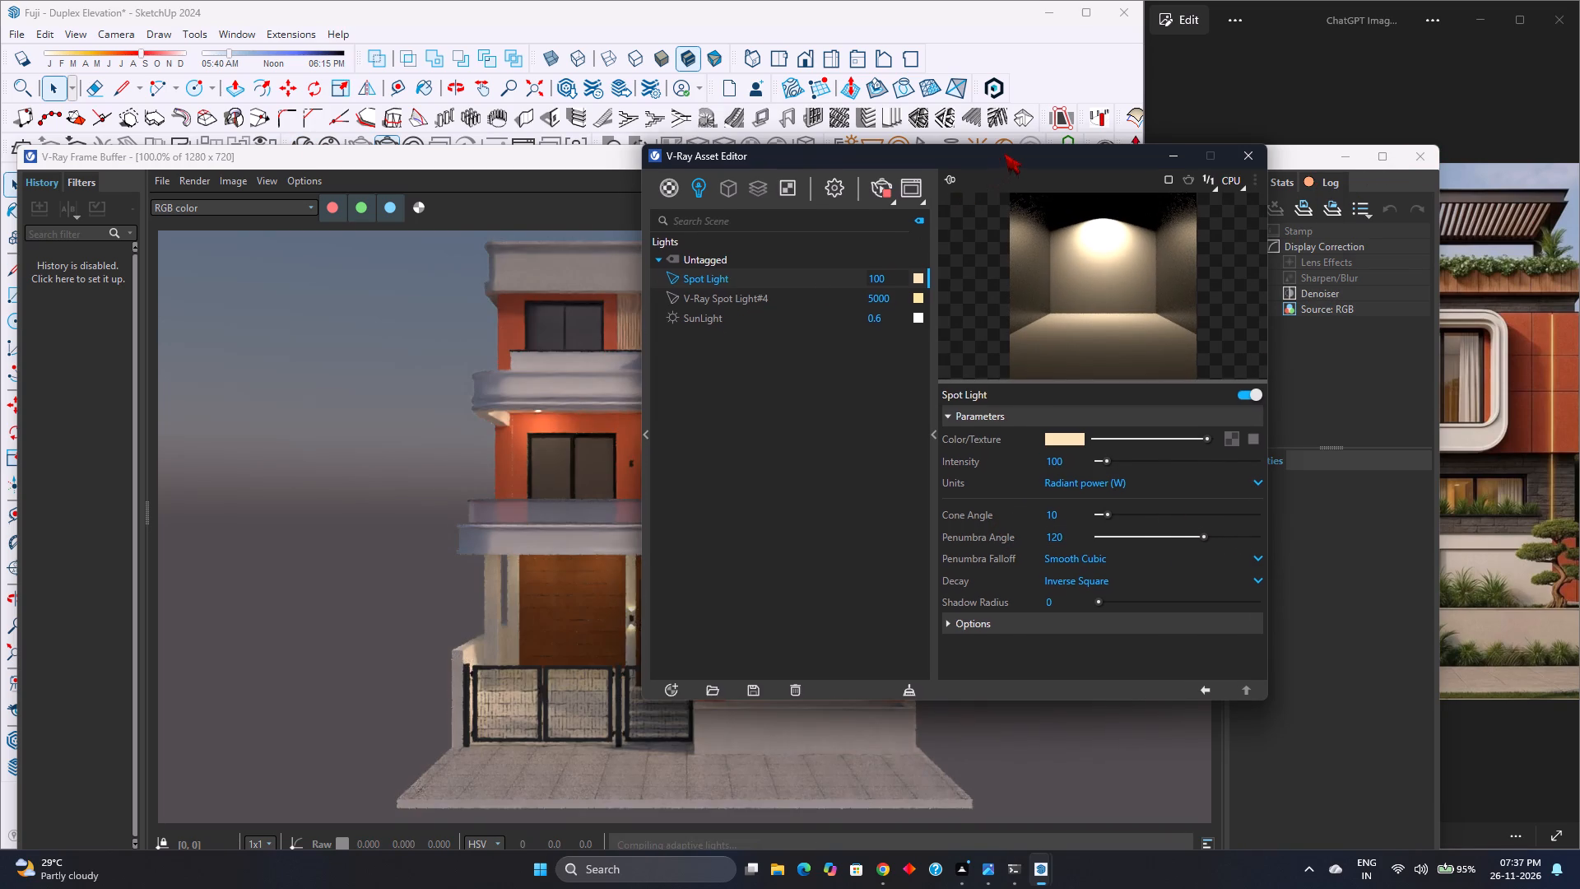
{"action": "left_click_drag", "start_coordinate": [1004, 153], "coordinate": [1091, 119]}
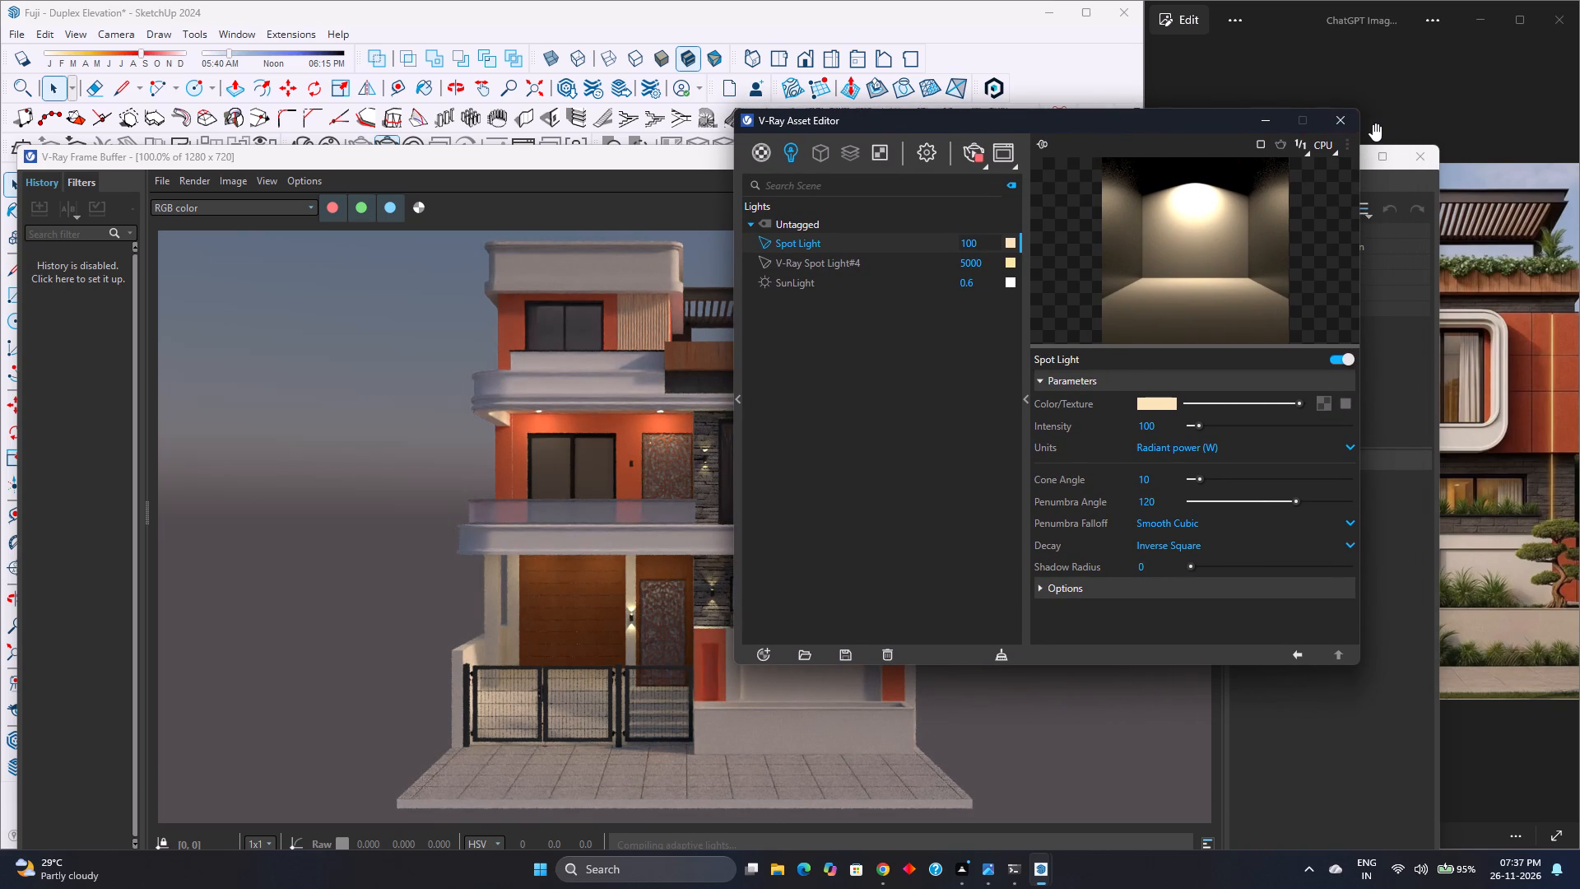
{"action": "left_click", "coordinate": [1344, 119]}
{"action": "left_click", "coordinate": [1350, 153]}
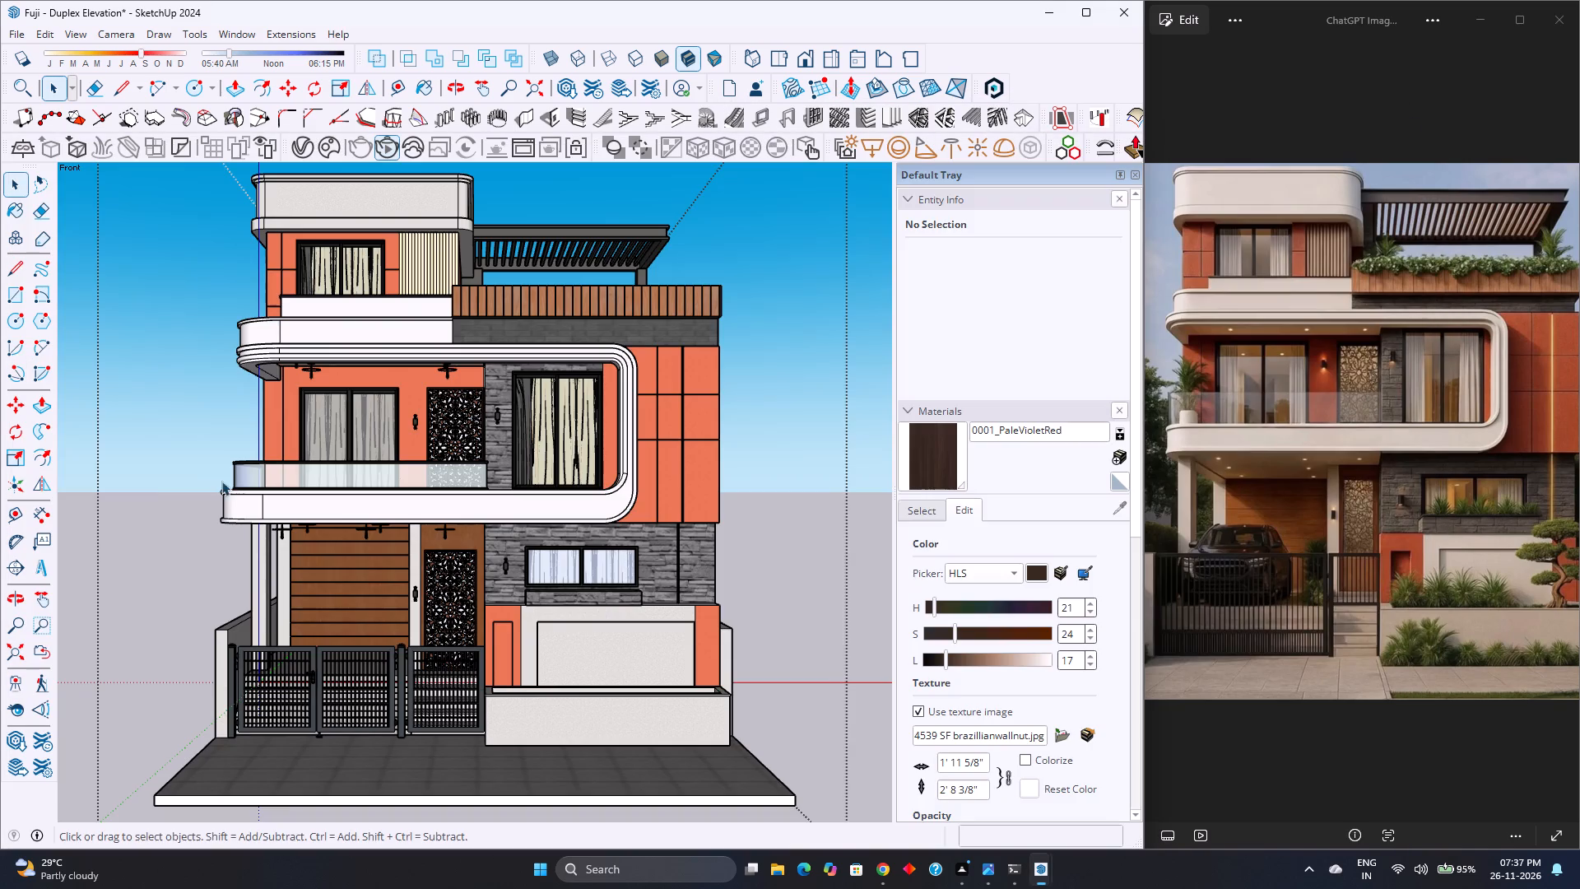
Move the balcony wall light about 4' back along the green axis onto the orange wall between the window and the jali panel.
{"action": "scroll", "coordinate": [268, 449], "scroll_direction": "up", "scroll_amount": 4}
{"action": "scroll", "coordinate": [269, 449], "scroll_direction": "down", "scroll_amount": 2}
{"action": "middle_click_drag", "start_coordinate": [348, 445], "coordinate": [290, 510]}
{"action": "middle_click", "coordinate": [290, 510]}
{"action": "scroll", "coordinate": [271, 550], "scroll_direction": "up", "scroll_amount": 17}
{"action": "scroll", "coordinate": [487, 422], "scroll_direction": "down", "scroll_amount": 1}
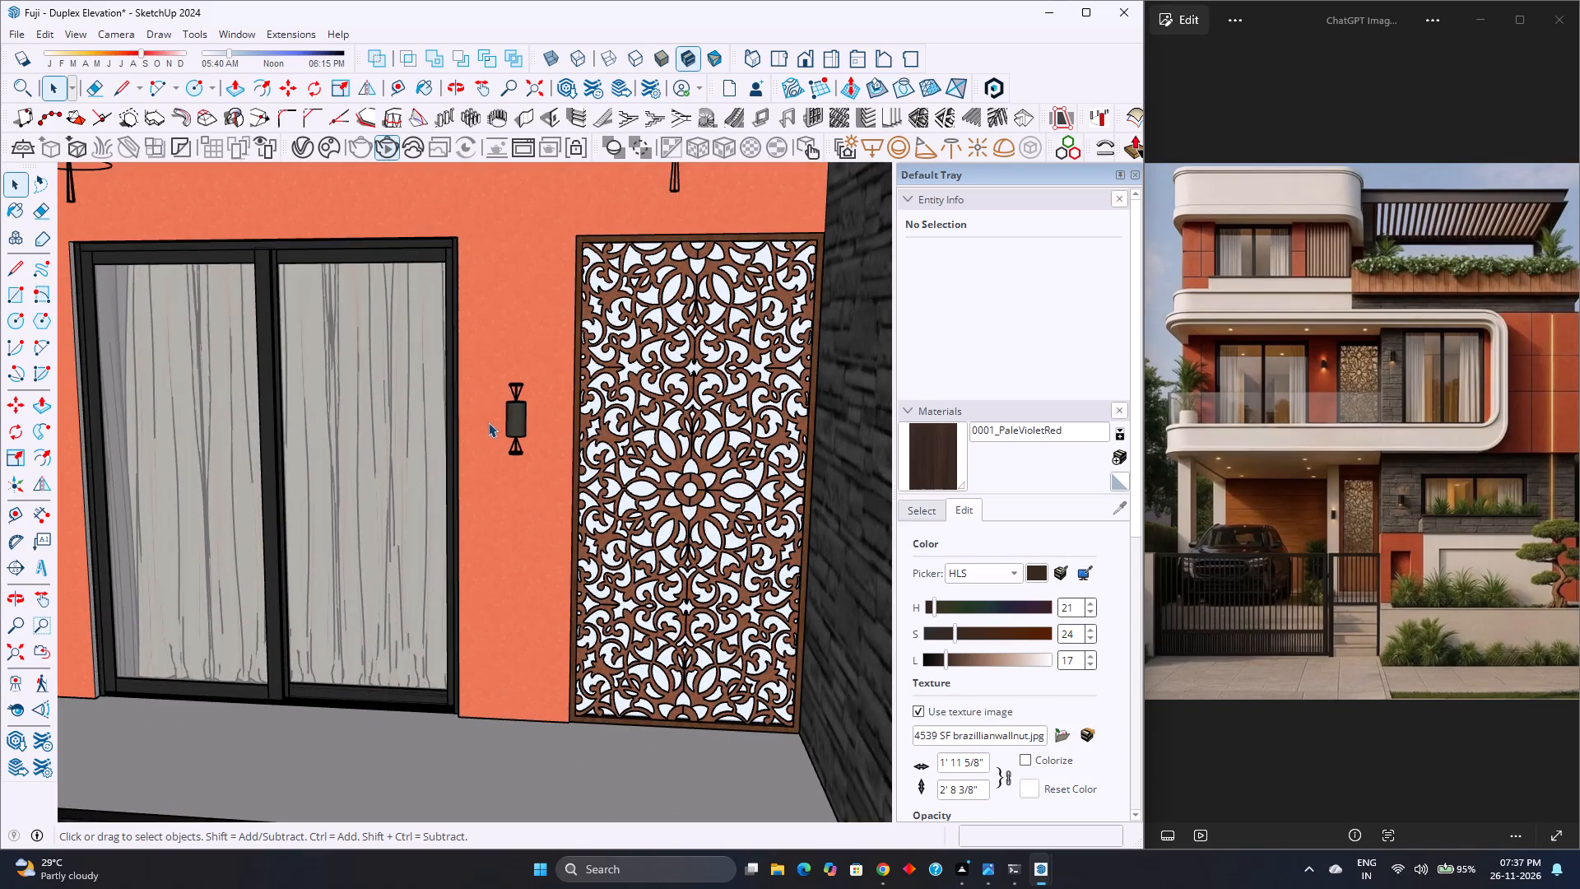
{"action": "scroll", "coordinate": [497, 426], "scroll_direction": "up", "scroll_amount": 9}
{"action": "middle_click_drag", "start_coordinate": [546, 426], "coordinate": [528, 457]}
{"action": "middle_click", "coordinate": [528, 455]}
{"action": "middle_click_drag", "start_coordinate": [528, 445], "coordinate": [527, 429]}
{"action": "middle_click_drag", "start_coordinate": [527, 429], "coordinate": [507, 437]}
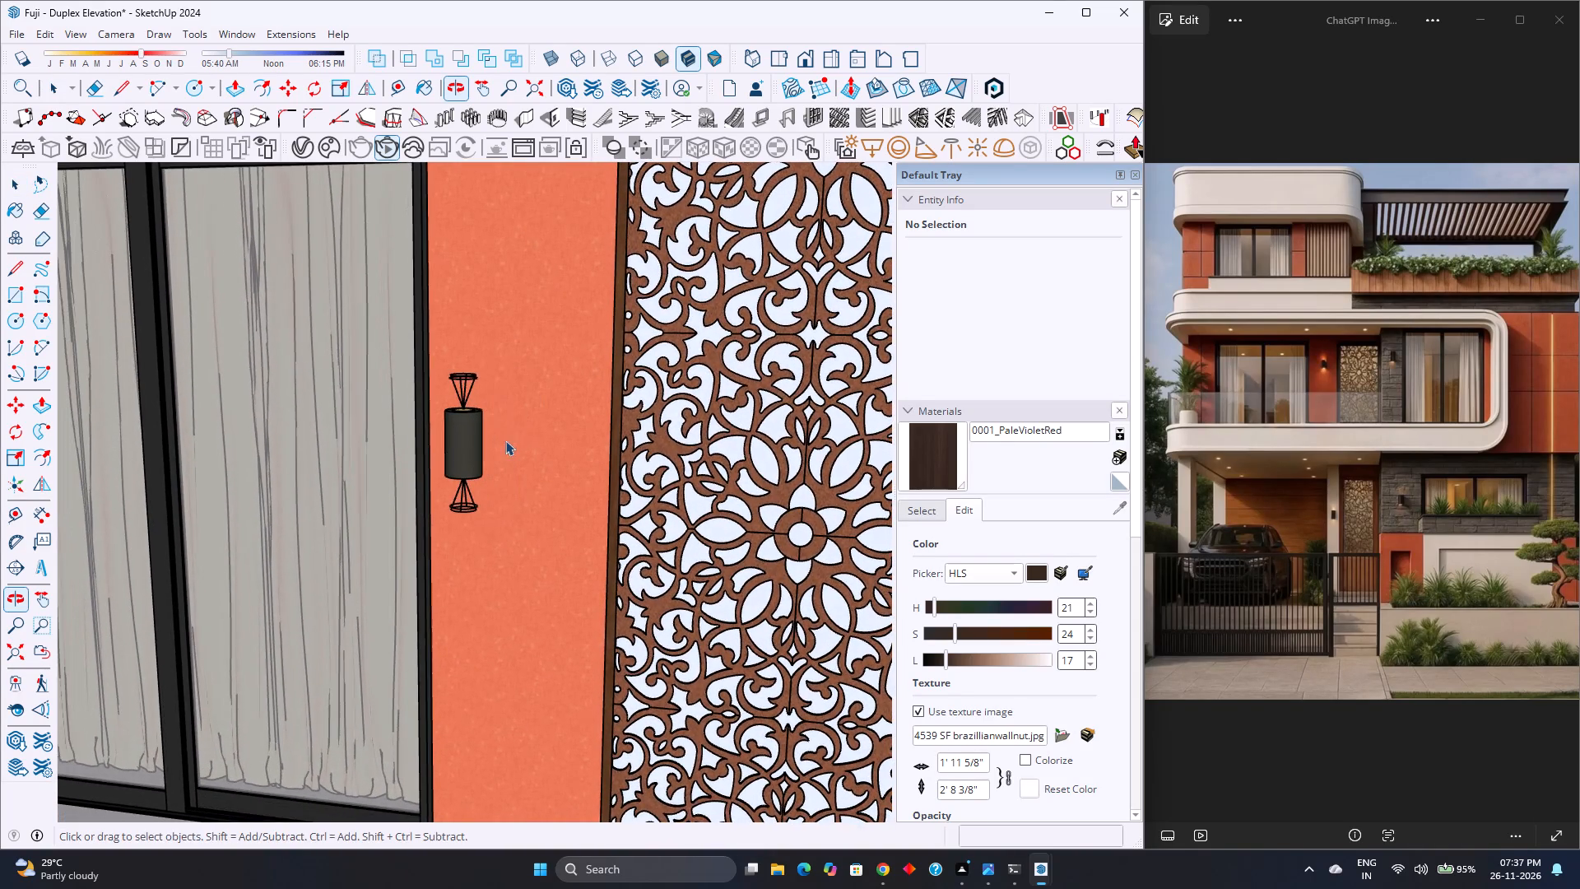
{"action": "left_click", "coordinate": [476, 447]}
{"action": "key", "text": "m"}
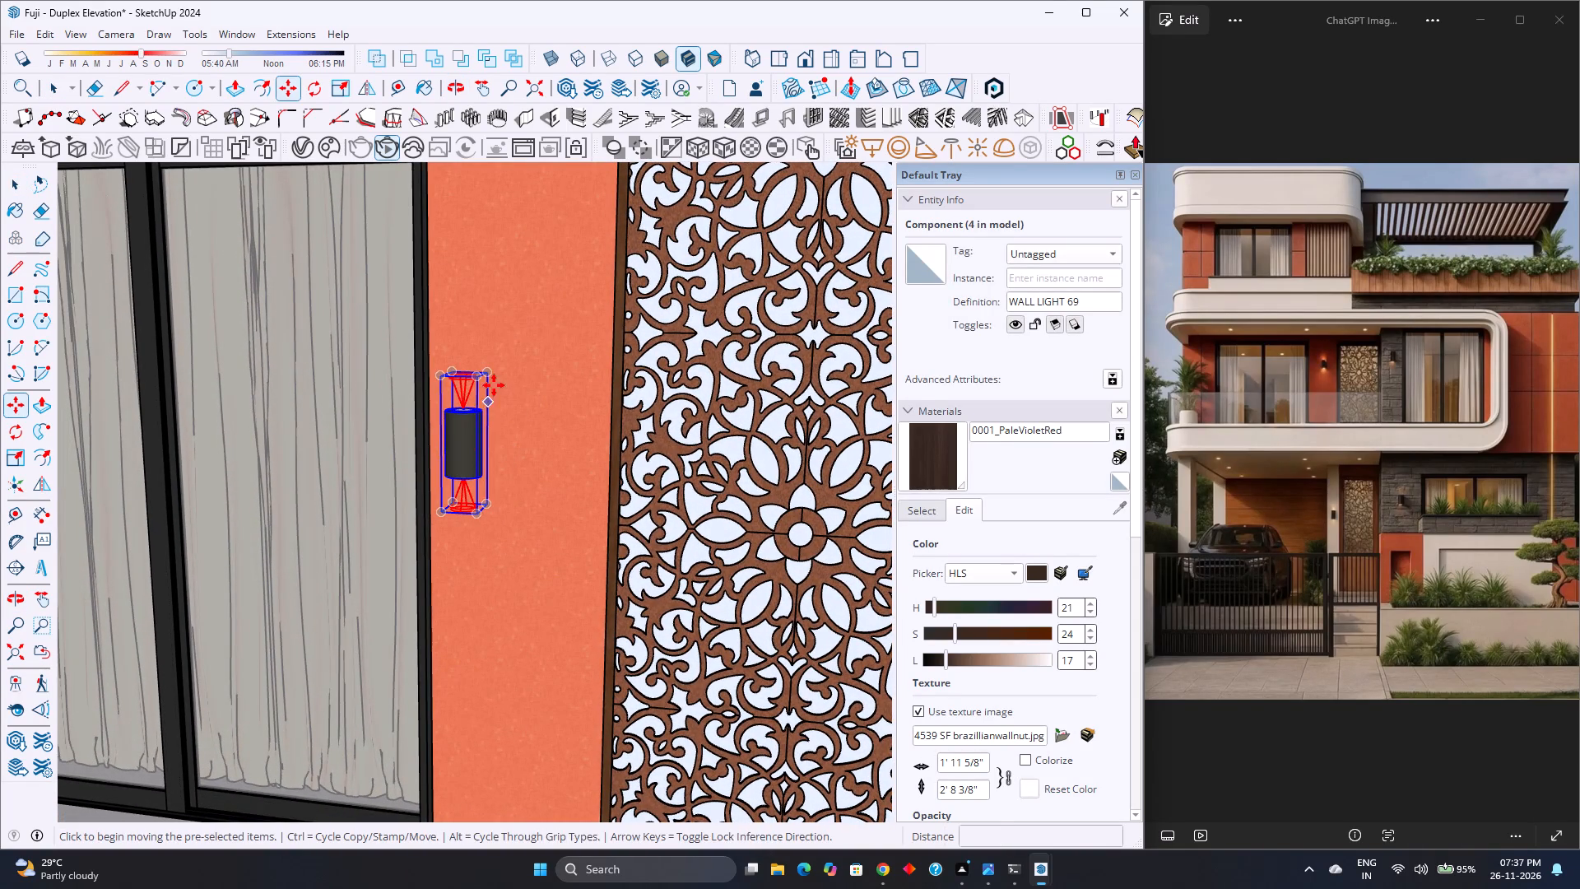
{"action": "left_click", "coordinate": [491, 374]}
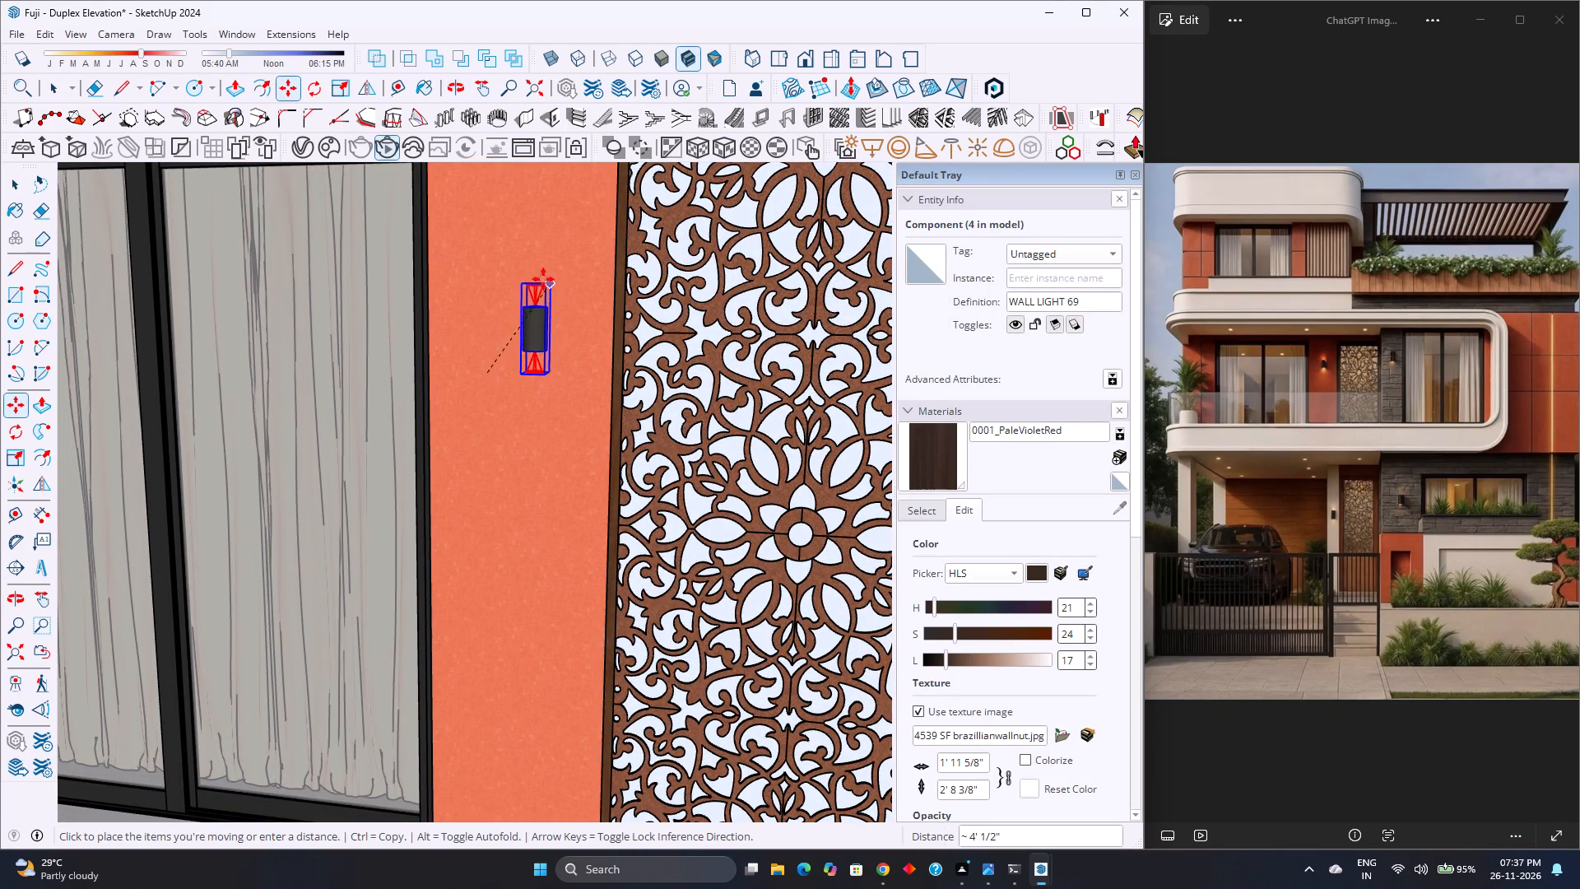
{"action": "scroll", "coordinate": [534, 323], "scroll_direction": "up", "scroll_amount": 10}
{"action": "middle_click_drag", "start_coordinate": [537, 327], "coordinate": [268, 424]}
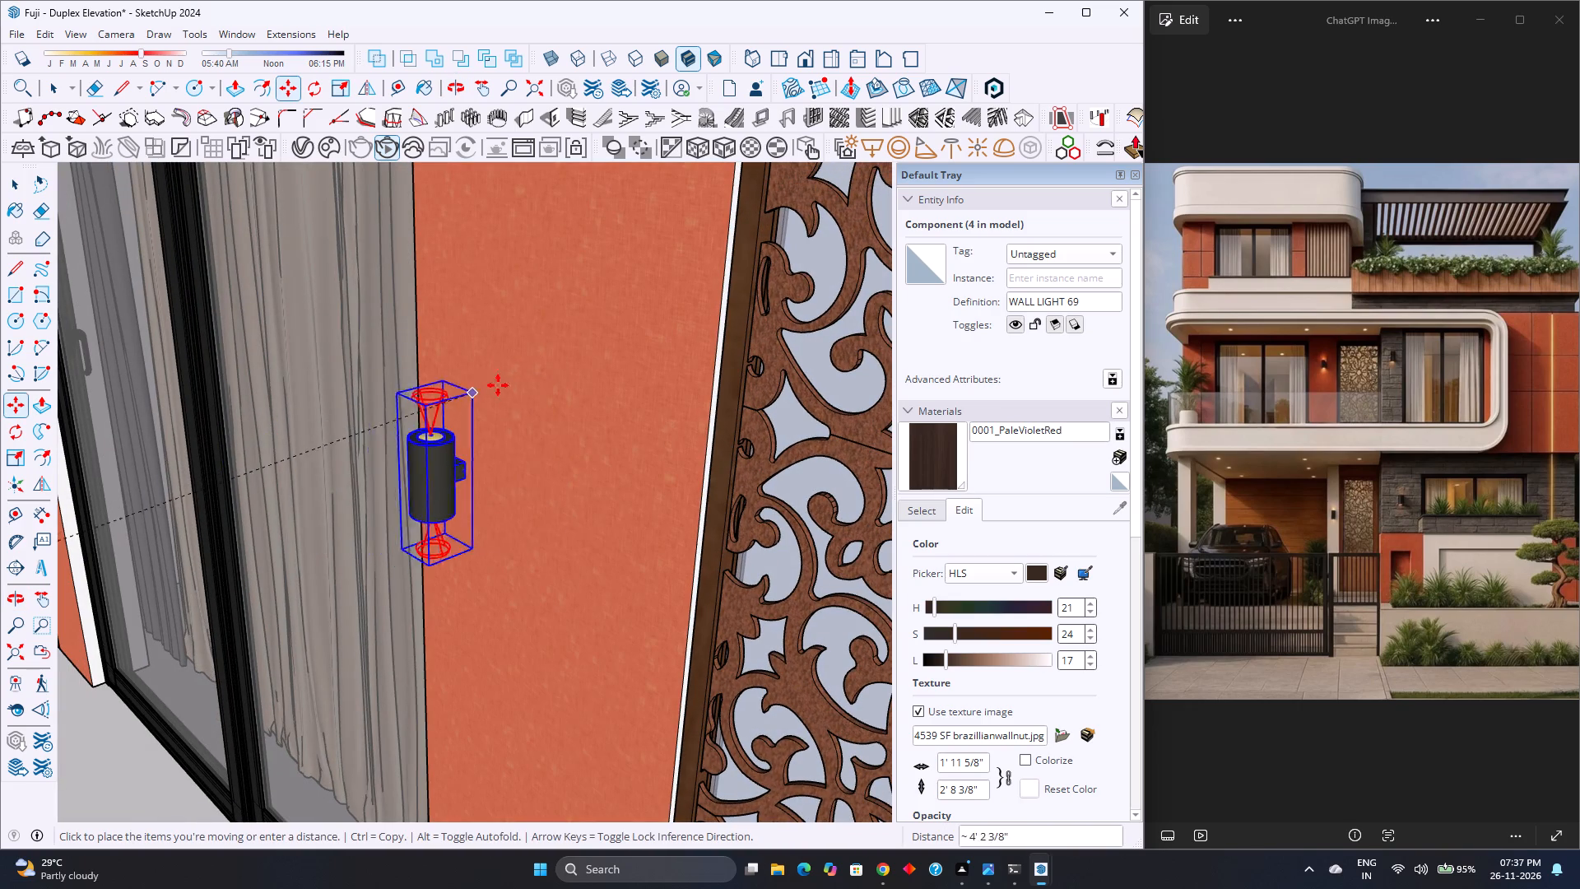
{"action": "key", "text": "Left"}
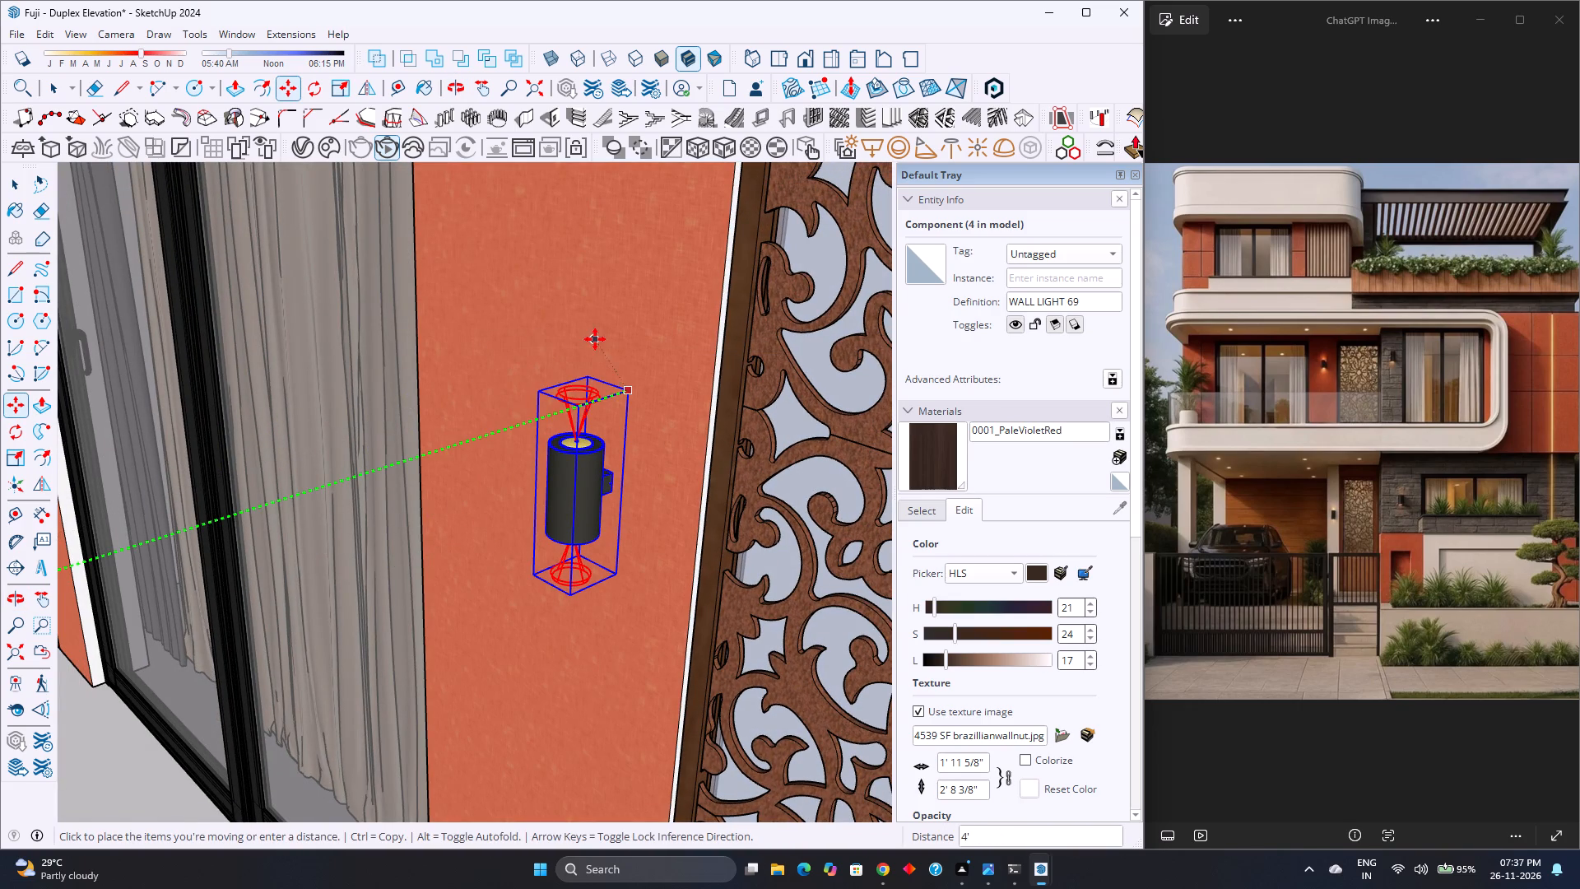
{"action": "left_click", "coordinate": [595, 339]}
Shift the wall light about 3 1/2" sideways toward the glazed balcony opening, plus one more slight nudge the same way.
{"action": "left_click", "coordinate": [630, 392]}
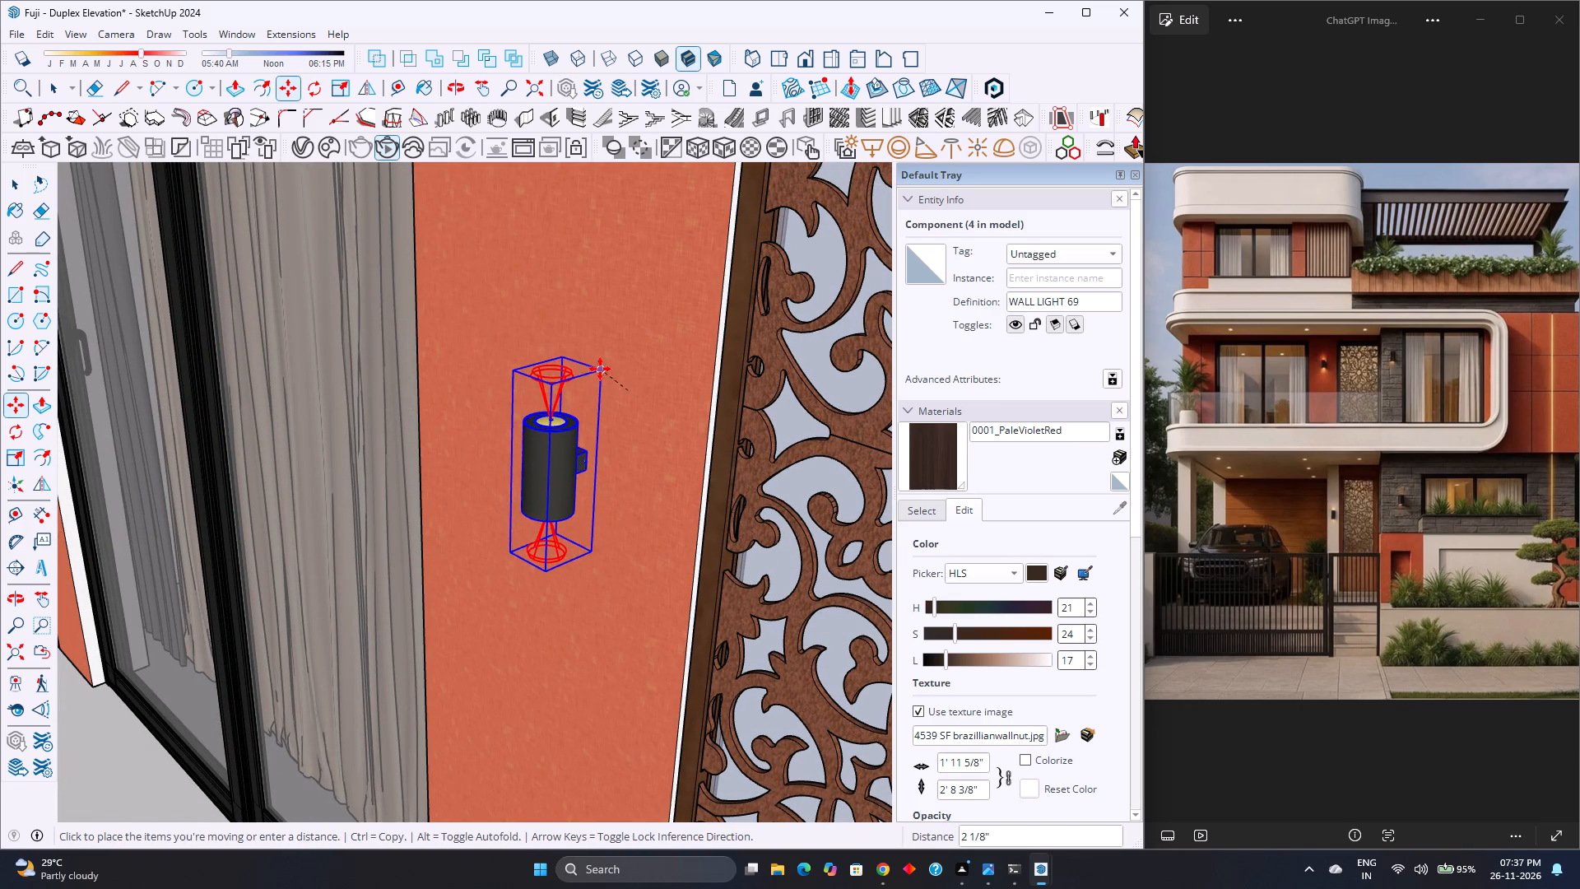
{"action": "left_click", "coordinate": [583, 370]}
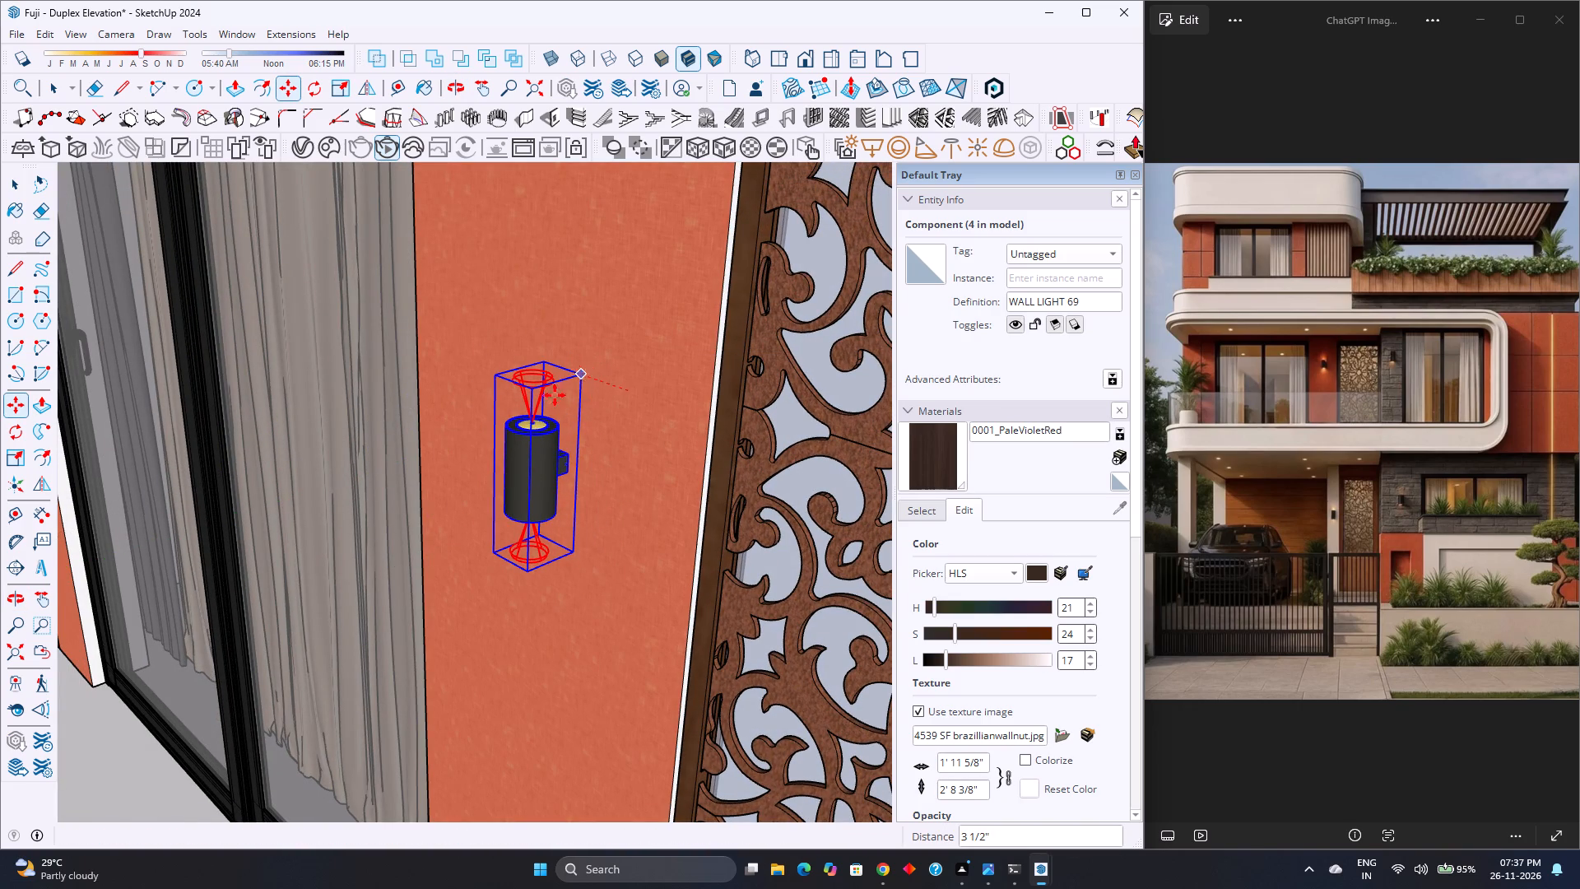
{"action": "scroll", "coordinate": [381, 527], "scroll_direction": "down", "scroll_amount": 2}
{"action": "middle_click_drag", "start_coordinate": [381, 527], "coordinate": [658, 412]}
{"action": "middle_click", "coordinate": [658, 412]}
{"action": "scroll", "coordinate": [599, 351], "scroll_direction": "up", "scroll_amount": 6}
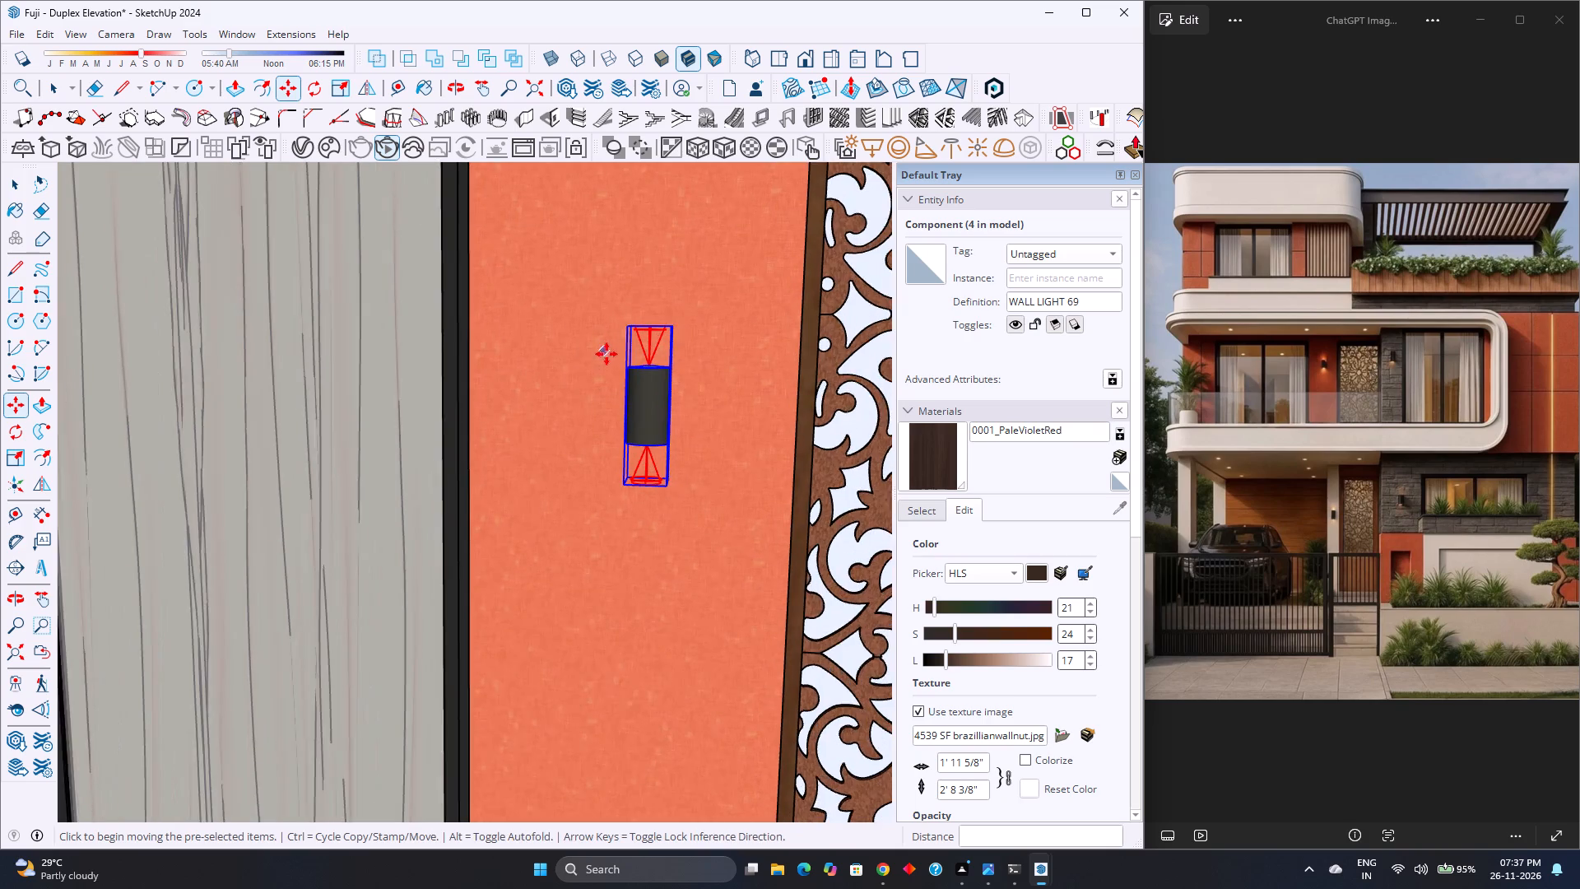
{"action": "middle_click_drag", "start_coordinate": [606, 362], "coordinate": [537, 403]}
{"action": "middle_click", "coordinate": [537, 403]}
{"action": "scroll", "coordinate": [537, 403], "scroll_direction": "down", "scroll_amount": 3}
{"action": "scroll", "coordinate": [638, 356], "scroll_direction": "up", "scroll_amount": 4}
{"action": "left_click", "coordinate": [654, 342]}
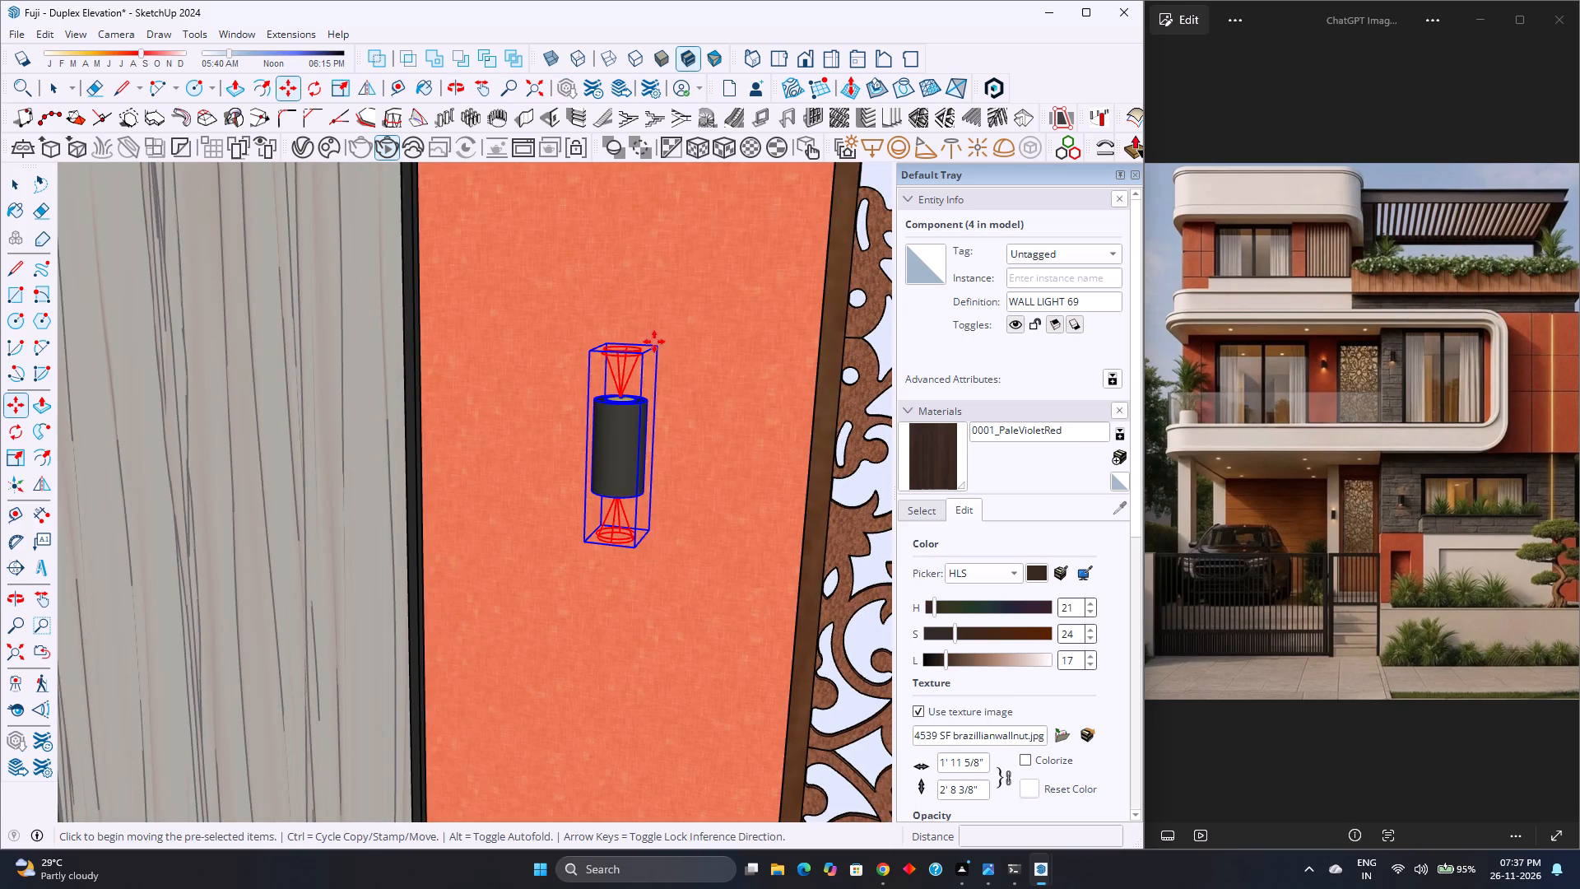
{"action": "left_click", "coordinate": [644, 342]}
{"action": "scroll", "coordinate": [459, 459], "scroll_direction": "down", "scroll_amount": 9}
{"action": "key", "text": "space"}
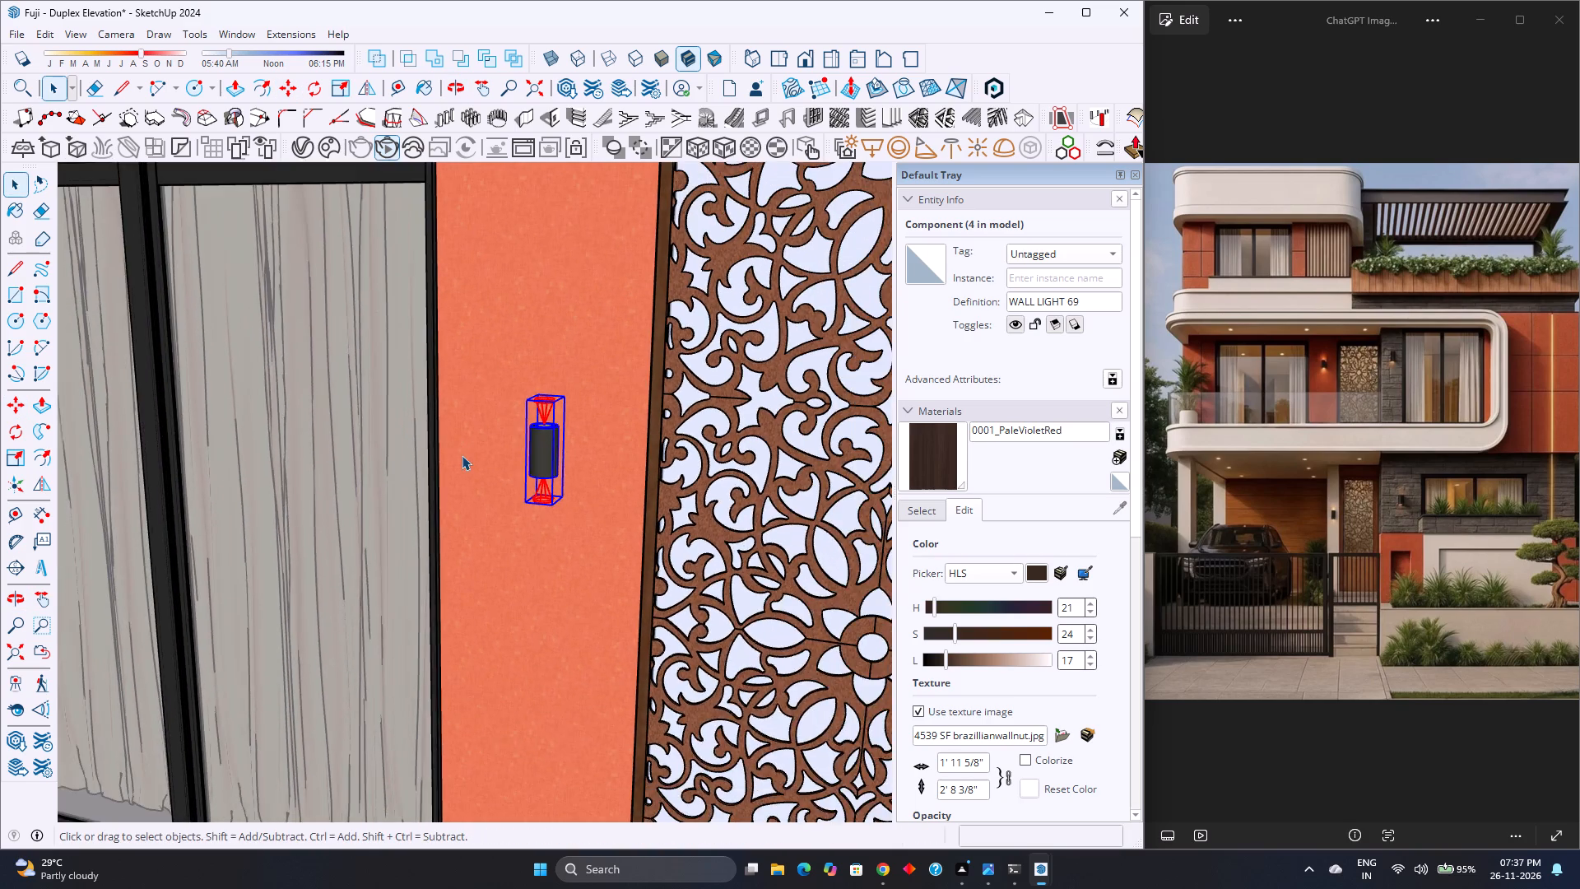
Nudge the wall light slightly further toward the glazed opening to centre it on the orange strip, and deselect it.
{"action": "scroll", "coordinate": [462, 455], "scroll_direction": "down", "scroll_amount": 8}
{"action": "middle_click_drag", "start_coordinate": [455, 491], "coordinate": [580, 406]}
{"action": "scroll", "coordinate": [583, 403], "scroll_direction": "down", "scroll_amount": 5}
{"action": "scroll", "coordinate": [551, 408], "scroll_direction": "up", "scroll_amount": 3}
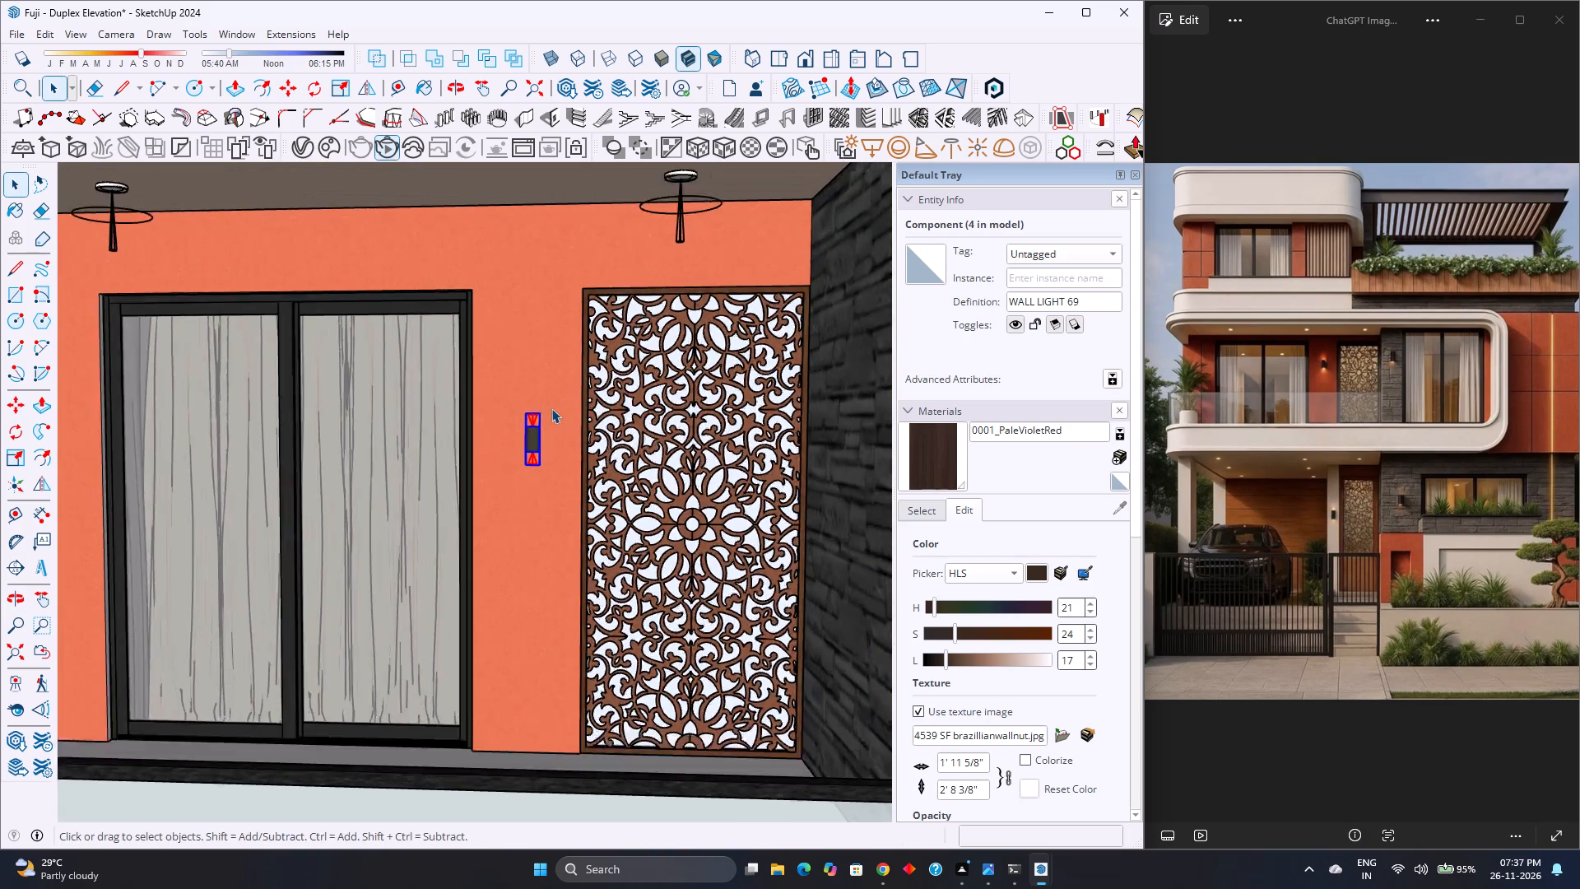
{"action": "scroll", "coordinate": [551, 408], "scroll_direction": "up", "scroll_amount": 15}
{"action": "key", "text": "m"}
{"action": "scroll", "coordinate": [528, 391], "scroll_direction": "up", "scroll_amount": 7}
{"action": "middle_click_drag", "start_coordinate": [521, 411], "coordinate": [509, 506]}
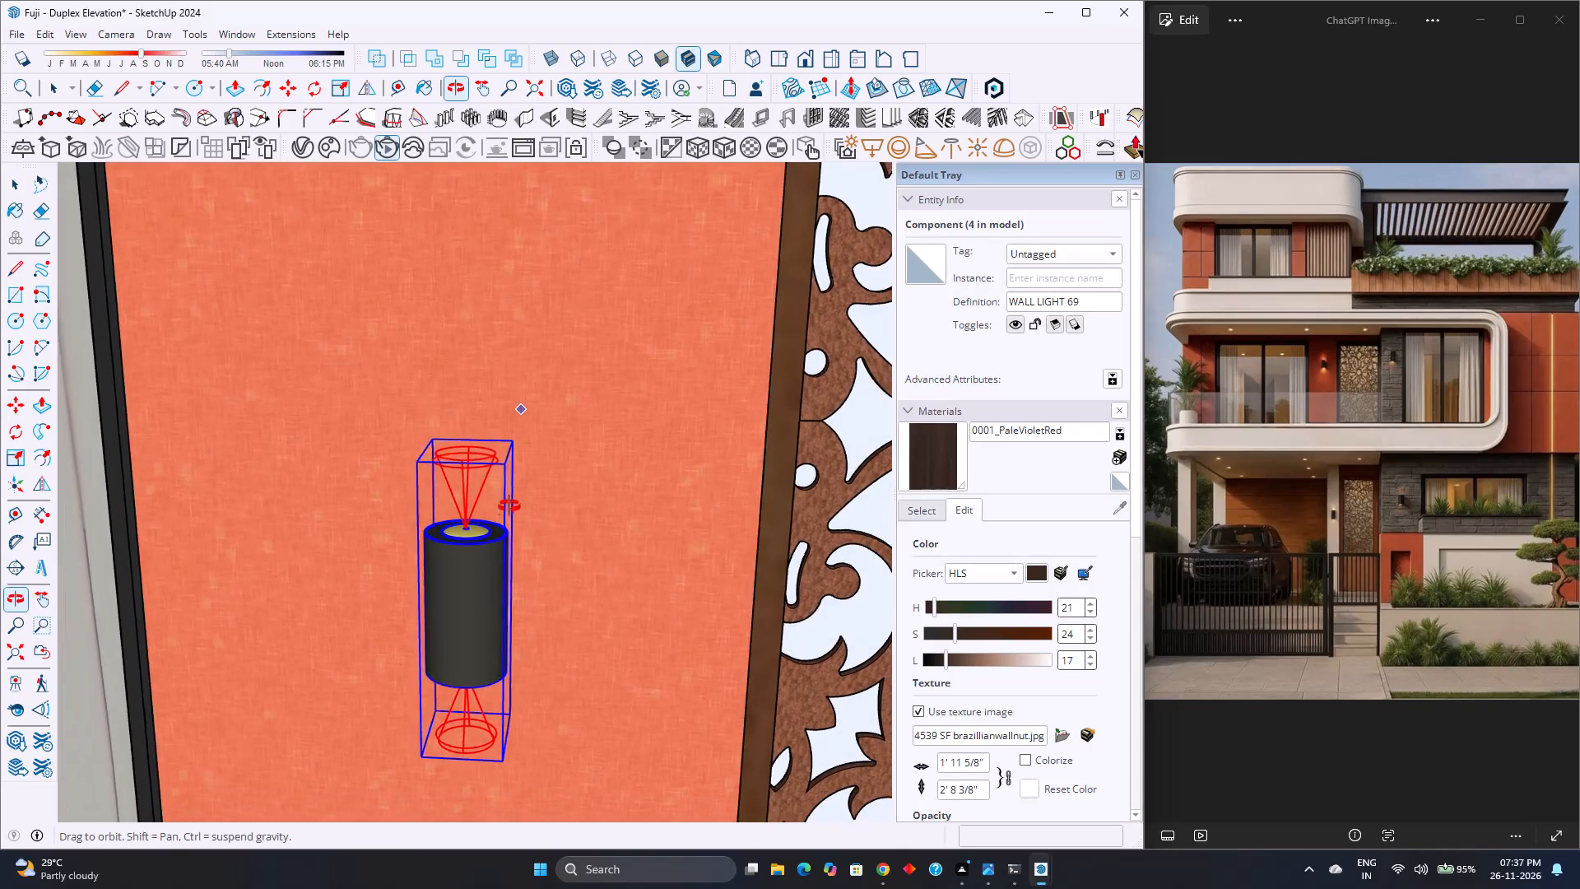
{"action": "middle_click_drag", "start_coordinate": [509, 506], "coordinate": [506, 520]}
{"action": "middle_click", "coordinate": [506, 520]}
{"action": "left_click", "coordinate": [513, 437]}
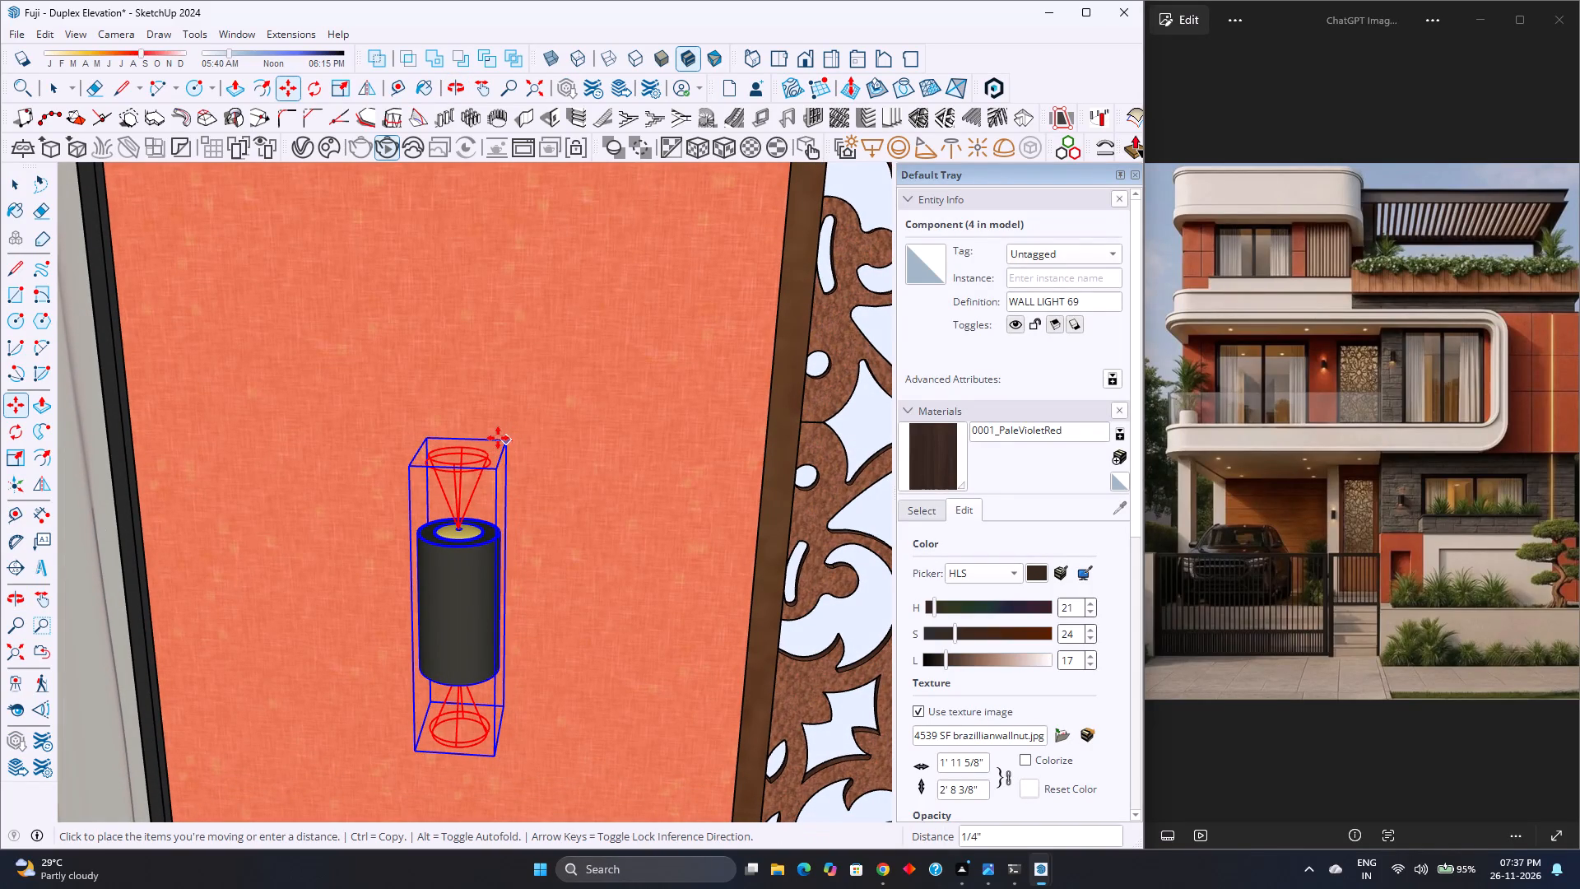
{"action": "left_click", "coordinate": [493, 441]}
{"action": "scroll", "coordinate": [500, 471], "scroll_direction": "down", "scroll_amount": 4}
{"action": "key", "text": "space"}
{"action": "scroll", "coordinate": [500, 471], "scroll_direction": "down", "scroll_amount": 1}
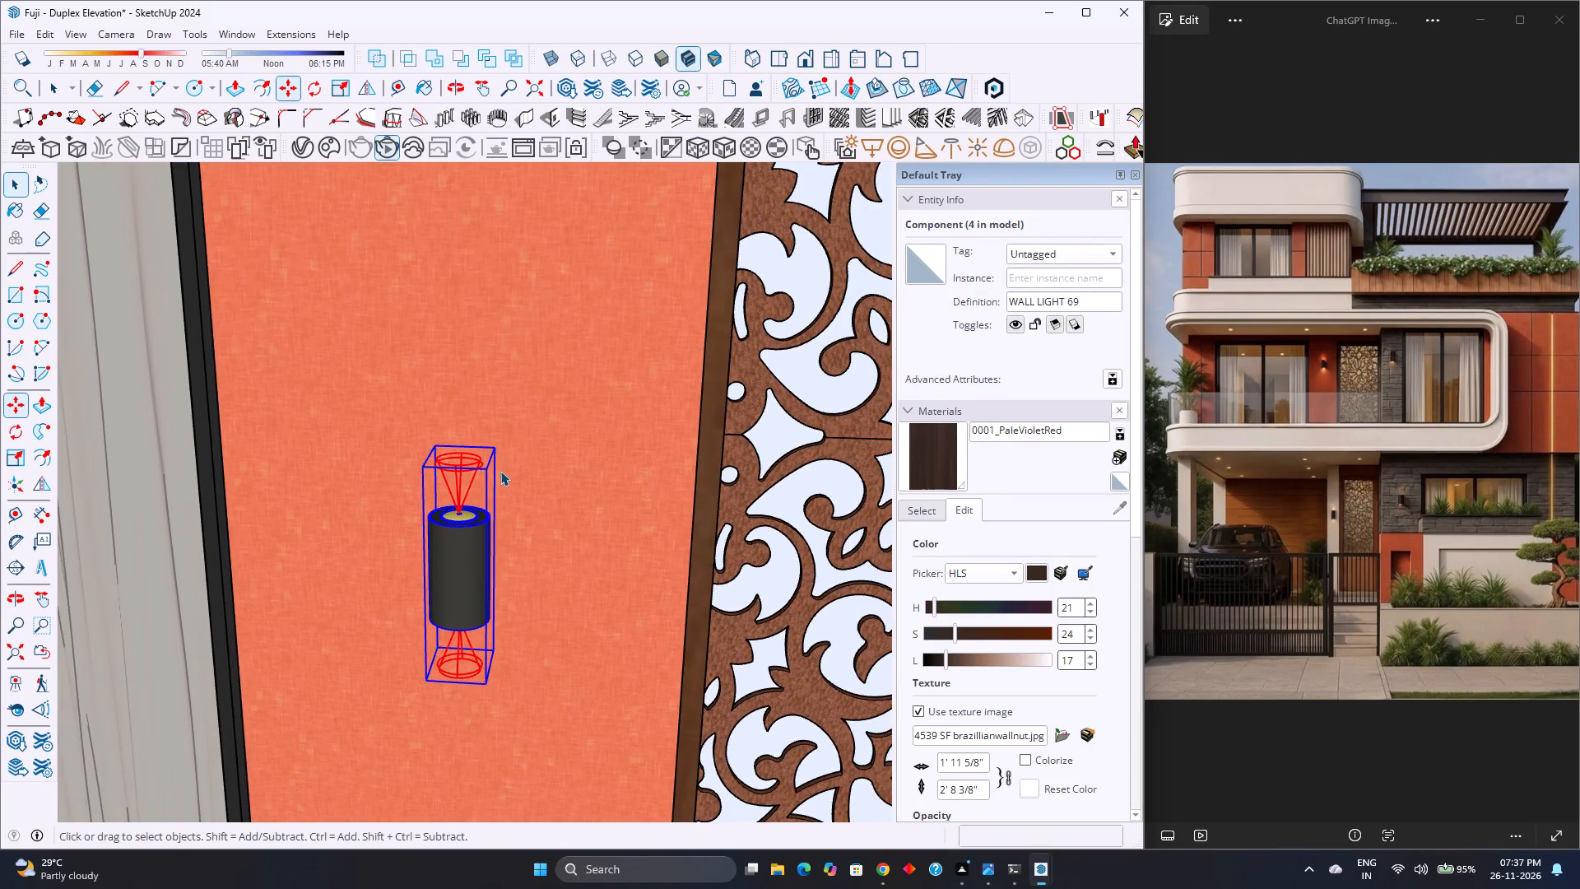
{"action": "scroll", "coordinate": [500, 471], "scroll_direction": "down", "scroll_amount": 14}
{"action": "scroll", "coordinate": [501, 471], "scroll_direction": "down", "scroll_amount": 10}
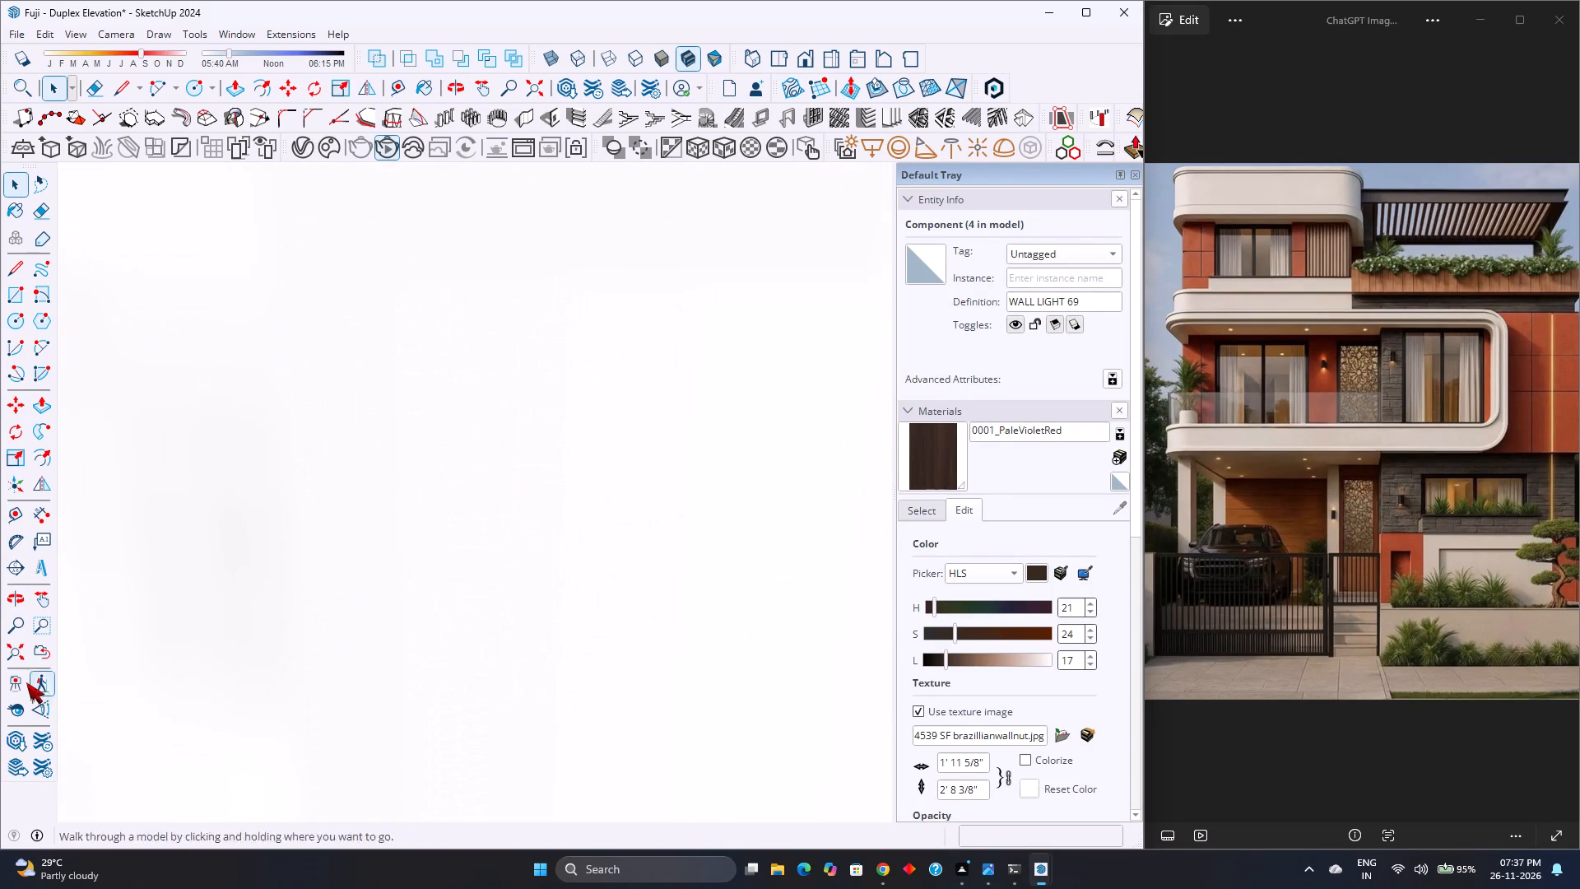
{"action": "left_click", "coordinate": [22, 660]}
{"action": "middle_click_drag", "start_coordinate": [339, 552], "coordinate": [383, 375]}
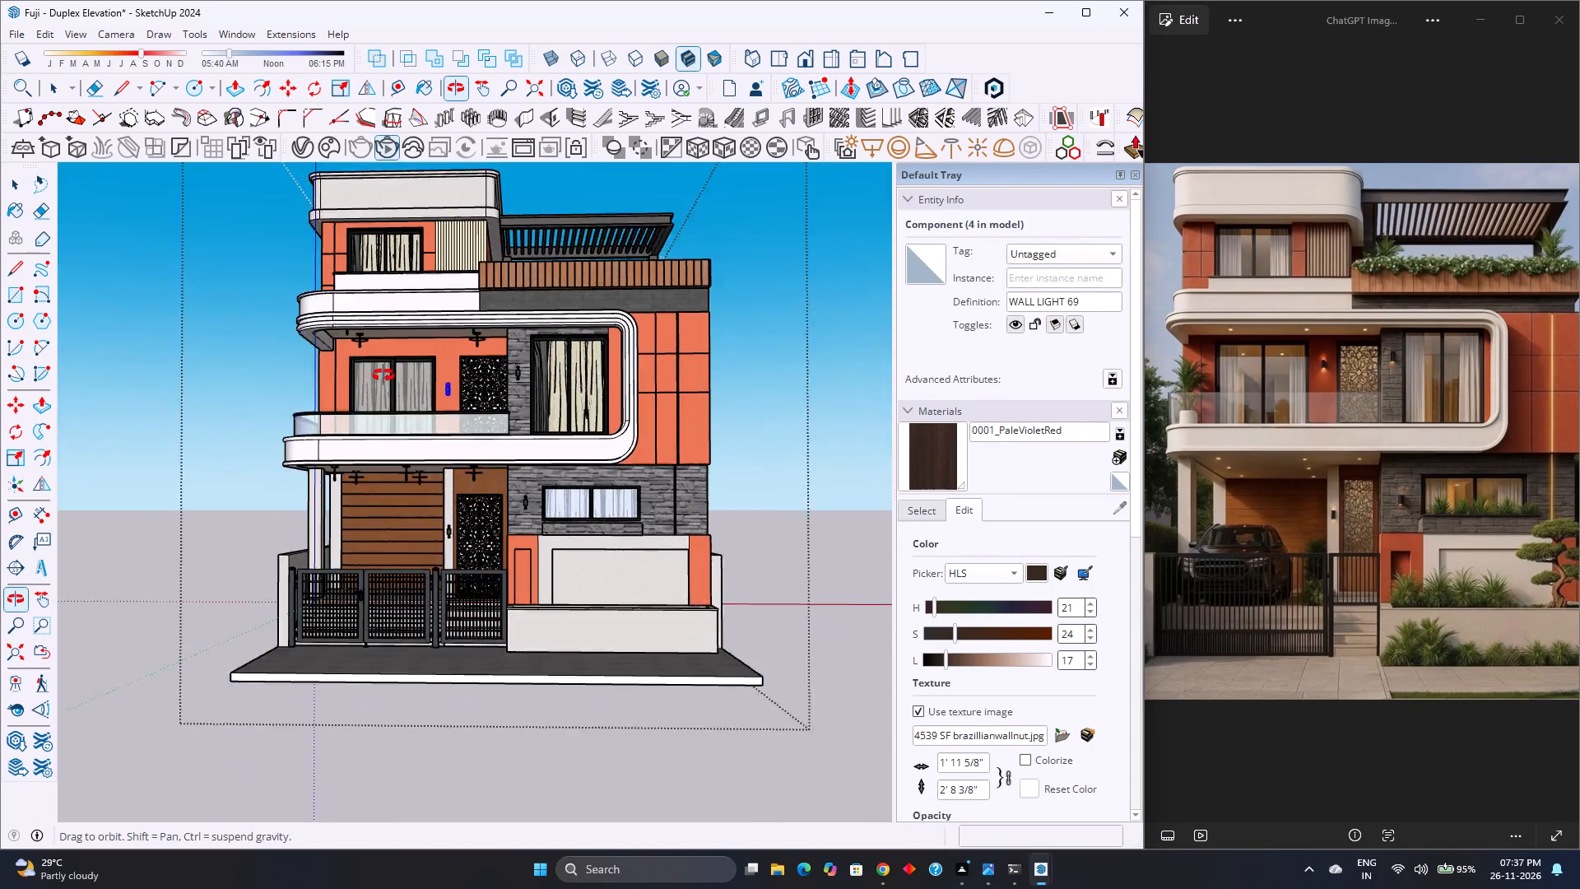
{"action": "middle_click_drag", "start_coordinate": [383, 375], "coordinate": [386, 423]}
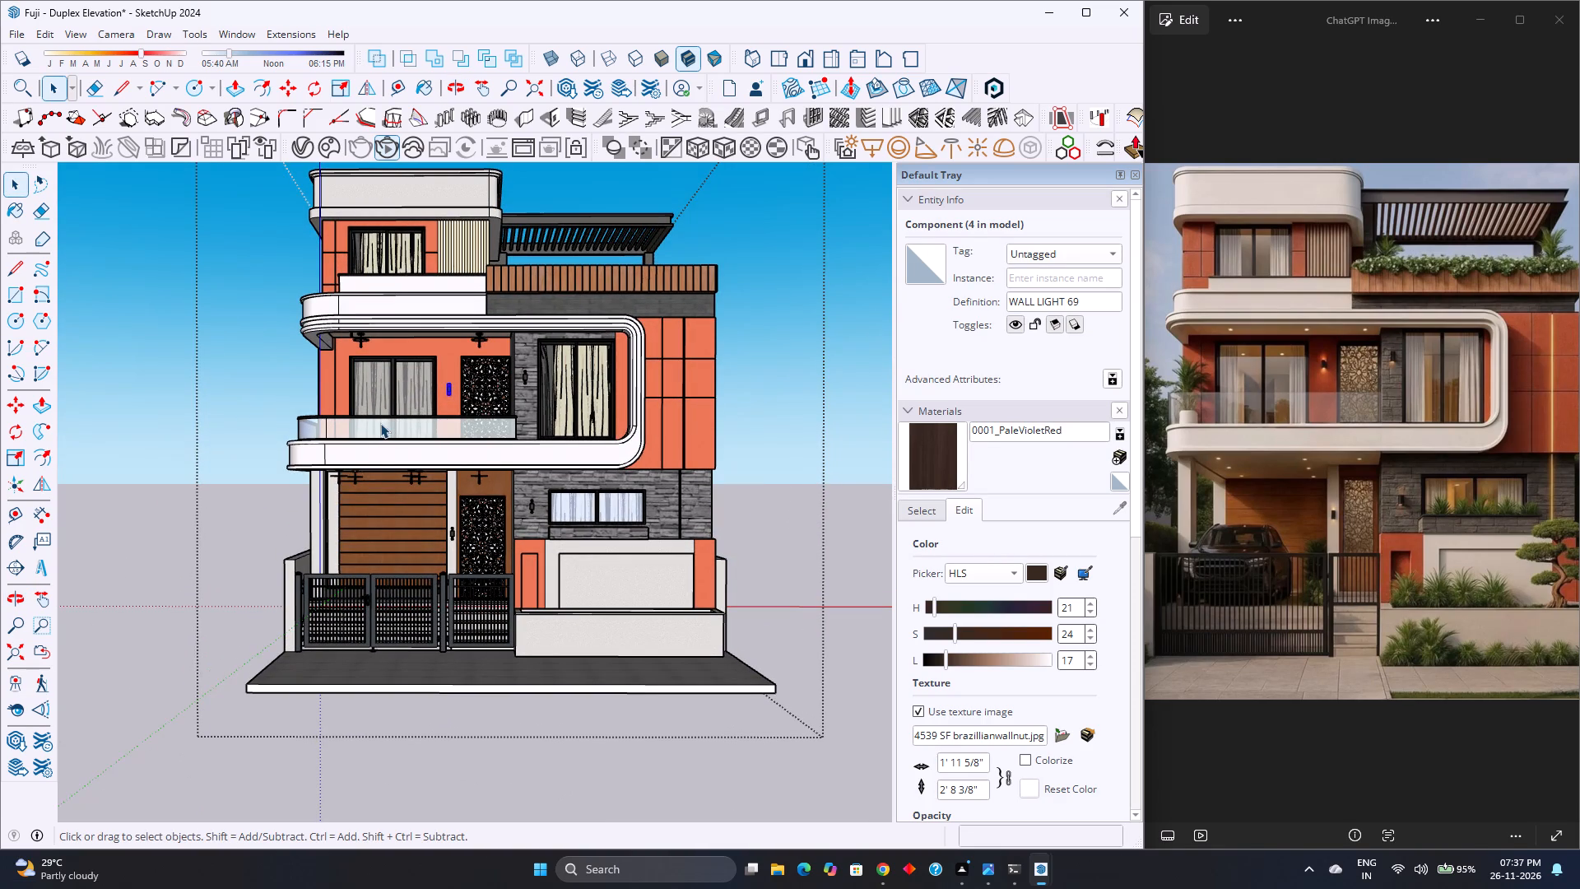
{"action": "left_click", "coordinate": [759, 238]}
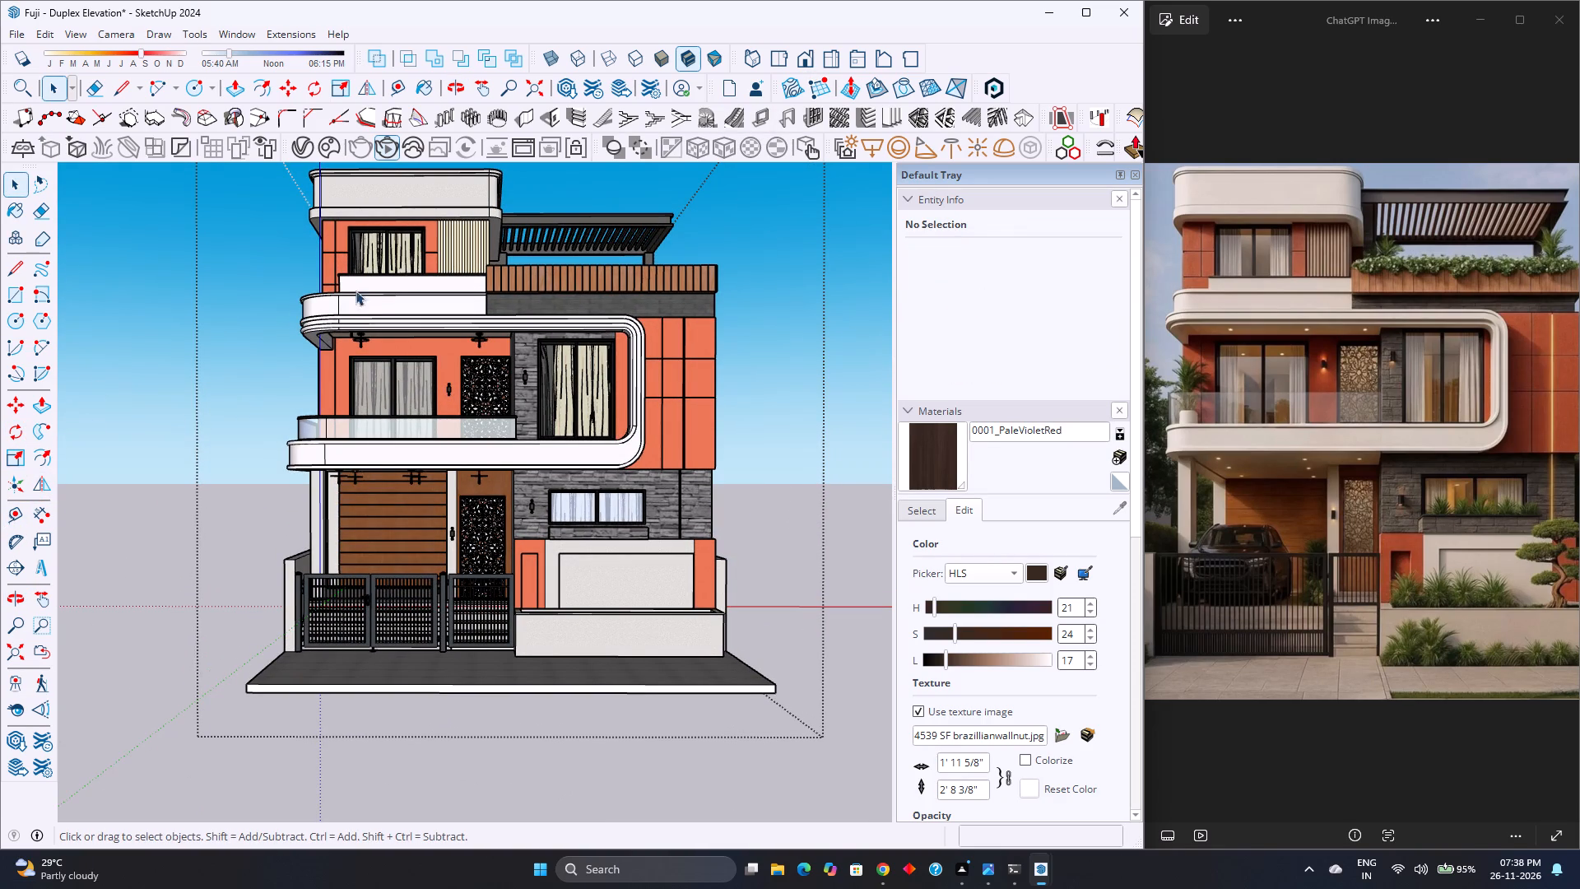
Set the model to the front view, fit the whole elevation in view, and save the file.
{"action": "left_click", "coordinate": [802, 62]}
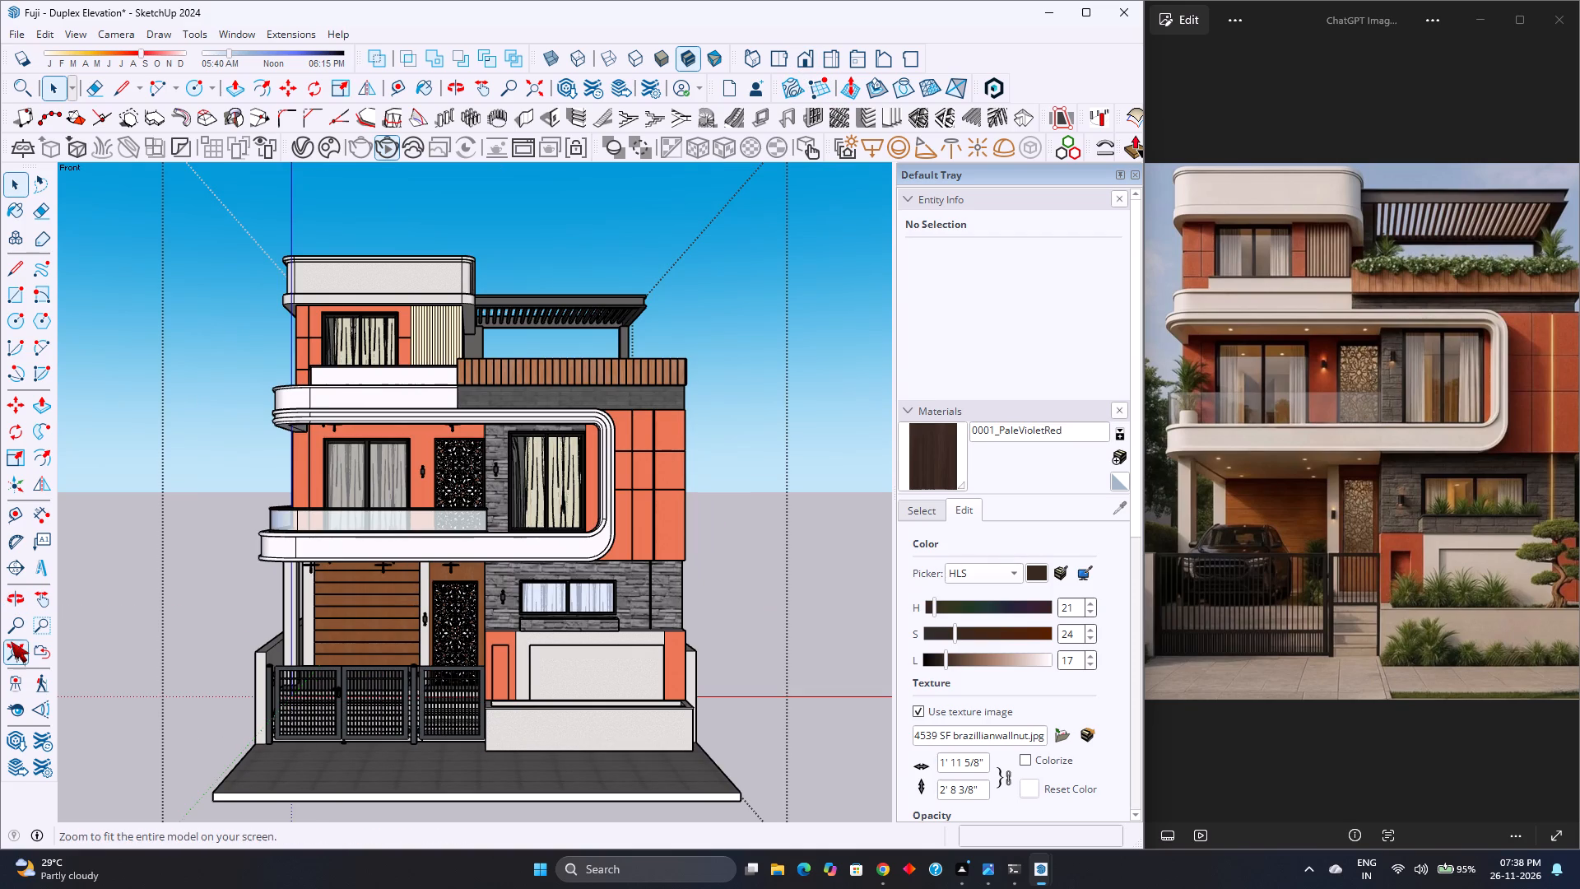
{"action": "left_click", "coordinate": [11, 652]}
{"action": "scroll", "coordinate": [416, 429], "scroll_direction": "down", "scroll_amount": 4}
{"action": "scroll", "coordinate": [416, 429], "scroll_direction": "up", "scroll_amount": 4}
{"action": "scroll", "coordinate": [416, 429], "scroll_direction": "down", "scroll_amount": 4}
{"action": "scroll", "coordinate": [416, 429], "scroll_direction": "up", "scroll_amount": 3}
{"action": "scroll", "coordinate": [416, 429], "scroll_direction": "down", "scroll_amount": 3}
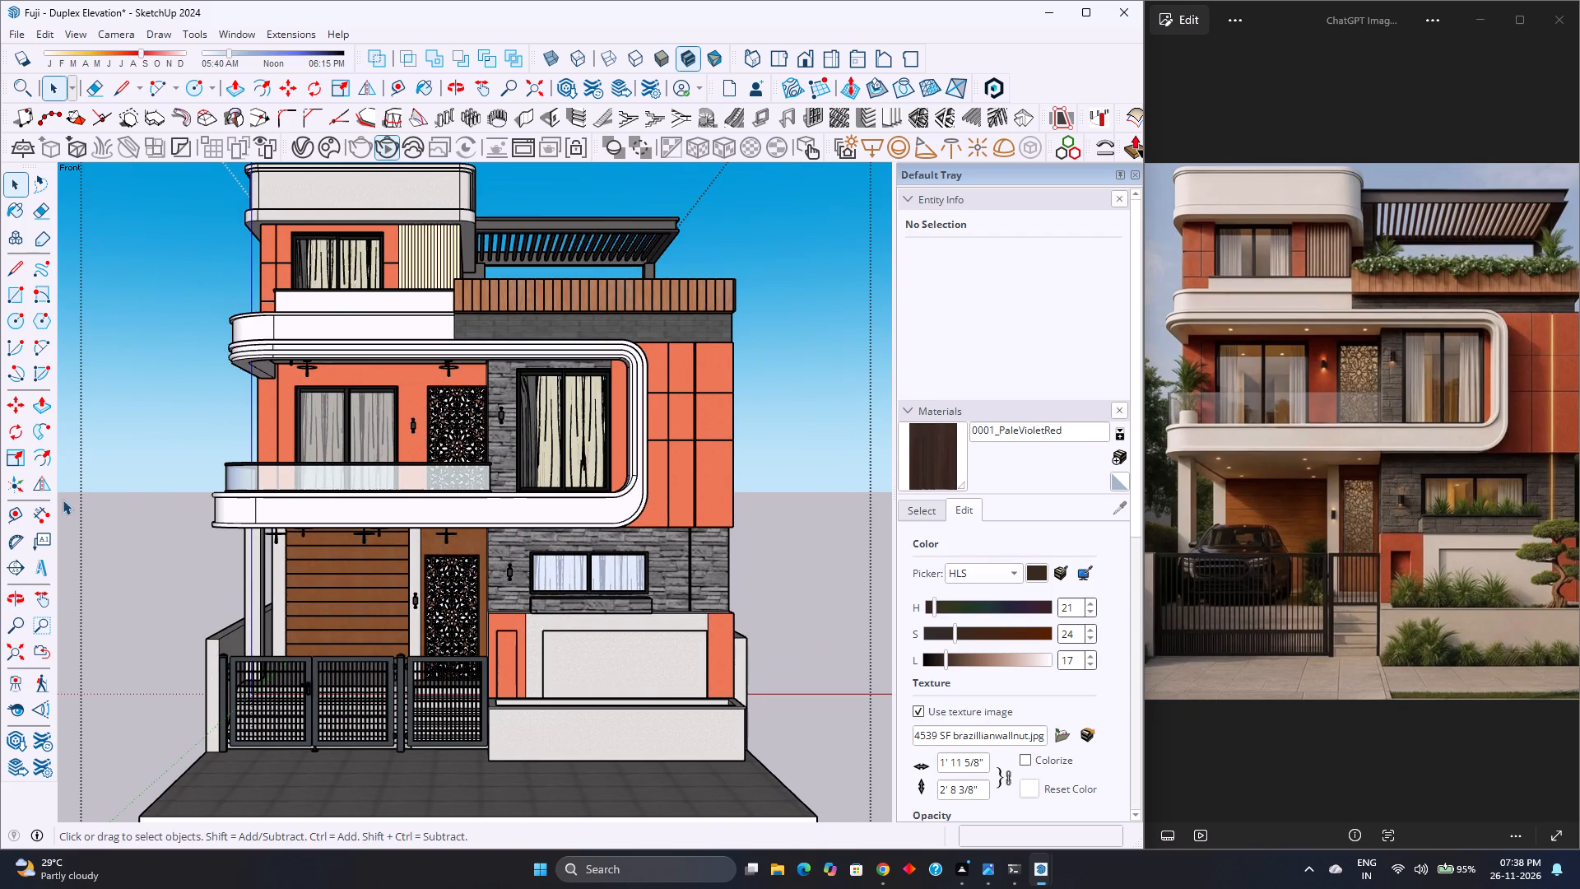
{"action": "key", "text": "ctrl+s"}
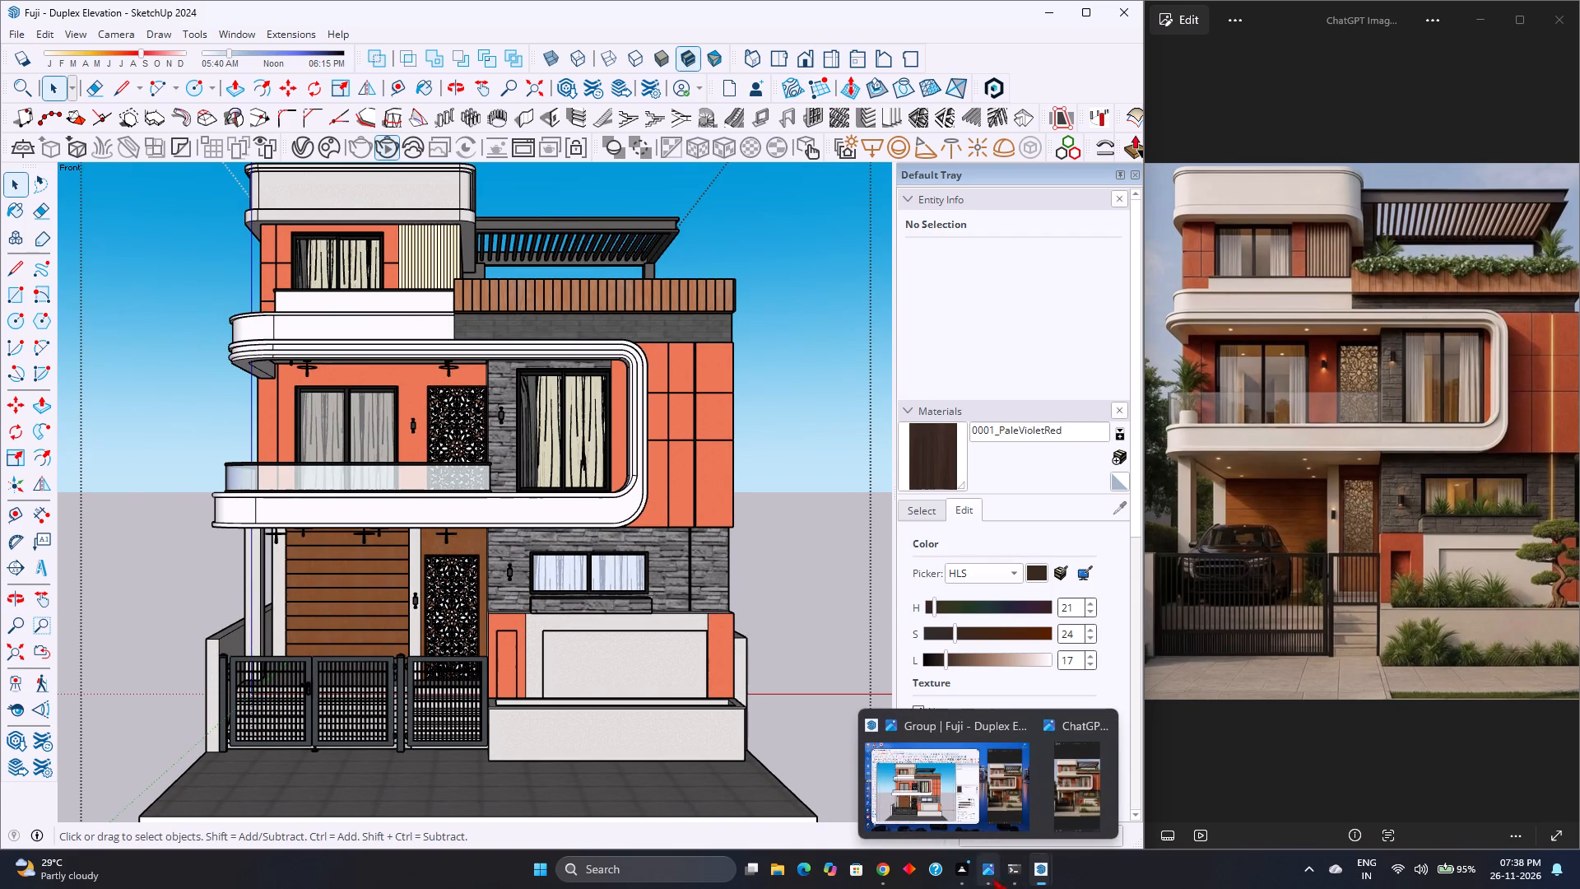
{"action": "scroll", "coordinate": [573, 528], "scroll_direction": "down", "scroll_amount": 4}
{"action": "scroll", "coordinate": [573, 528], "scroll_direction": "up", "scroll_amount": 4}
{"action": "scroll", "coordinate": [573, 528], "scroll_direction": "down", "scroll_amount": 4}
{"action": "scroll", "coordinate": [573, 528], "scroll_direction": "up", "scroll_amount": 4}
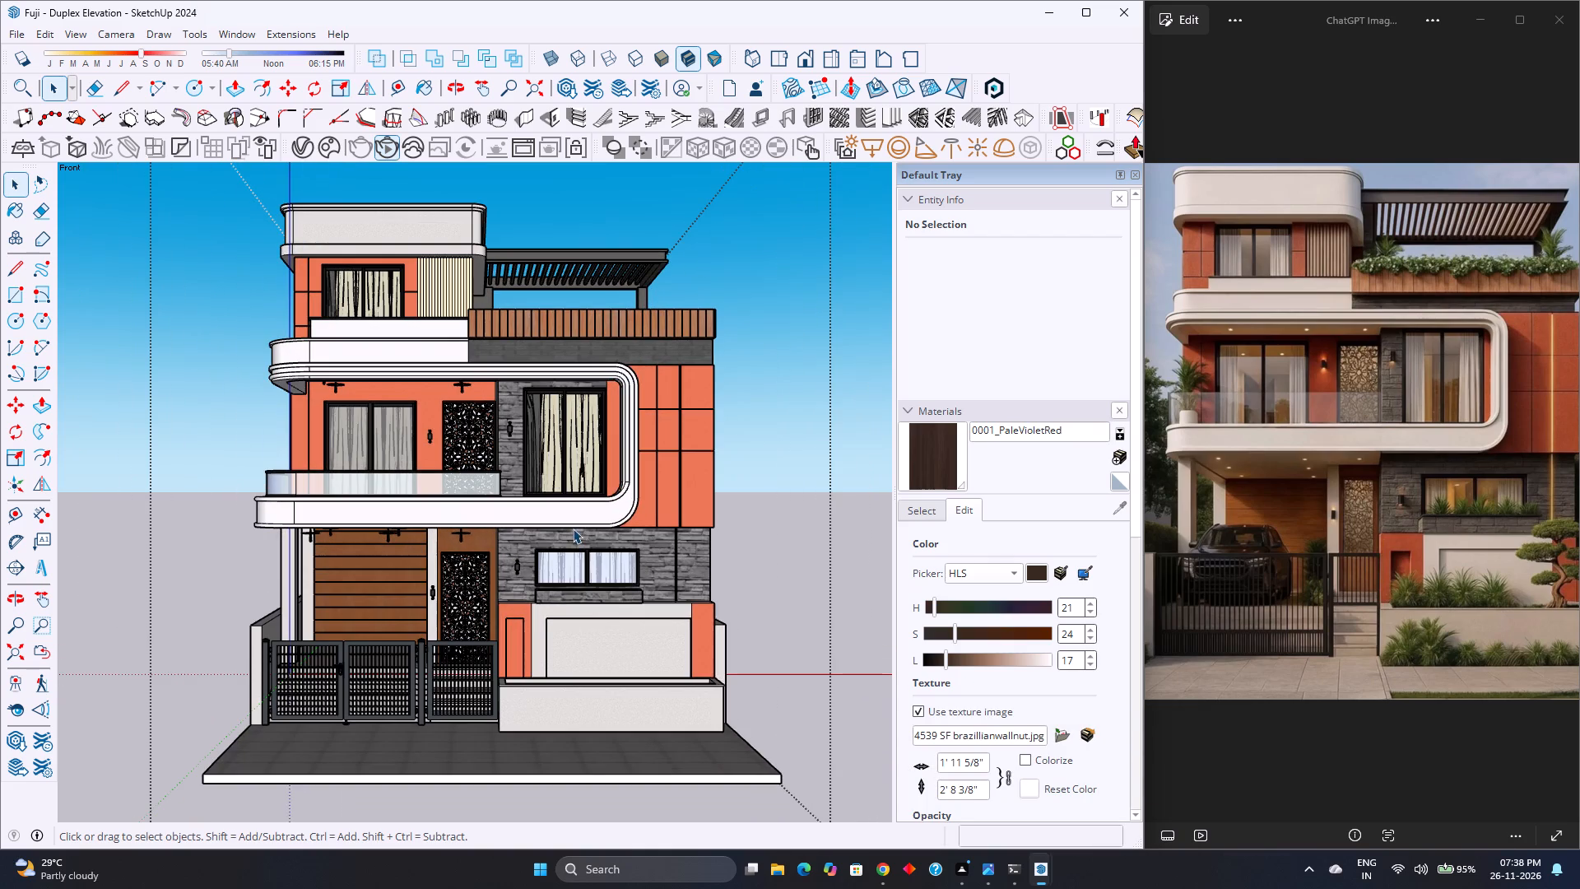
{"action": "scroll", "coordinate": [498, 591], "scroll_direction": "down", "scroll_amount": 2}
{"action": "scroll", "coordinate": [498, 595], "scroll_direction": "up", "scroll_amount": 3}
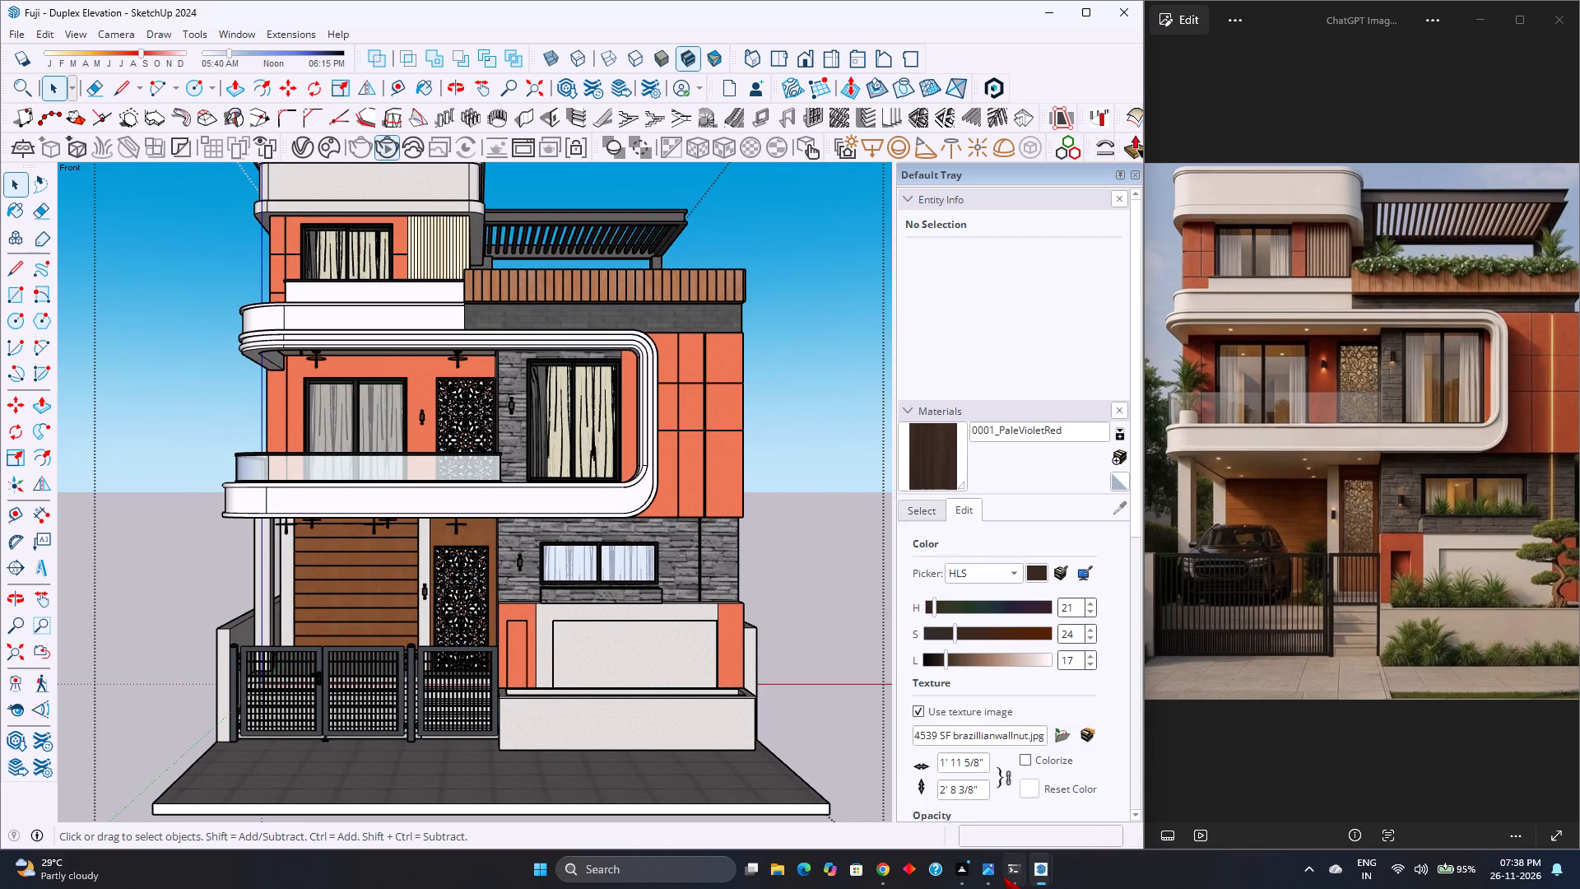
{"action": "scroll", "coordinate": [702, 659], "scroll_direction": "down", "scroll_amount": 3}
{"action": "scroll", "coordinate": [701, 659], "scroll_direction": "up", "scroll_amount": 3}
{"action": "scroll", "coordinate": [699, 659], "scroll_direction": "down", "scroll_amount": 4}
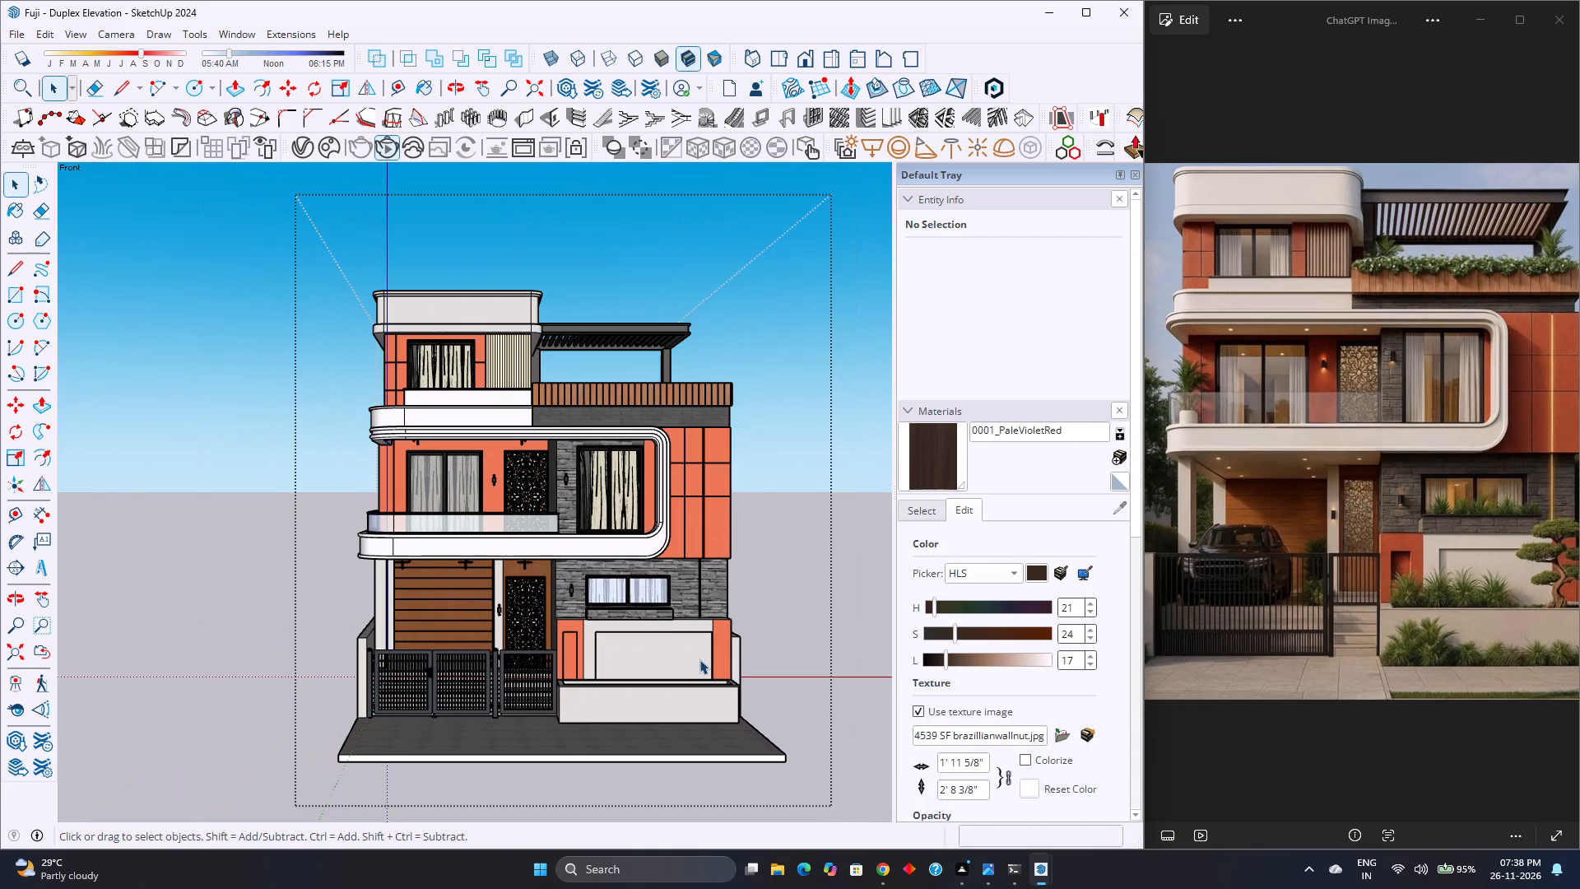
Save the duplex elevation model again.
{"action": "key", "text": "ctrl+s"}
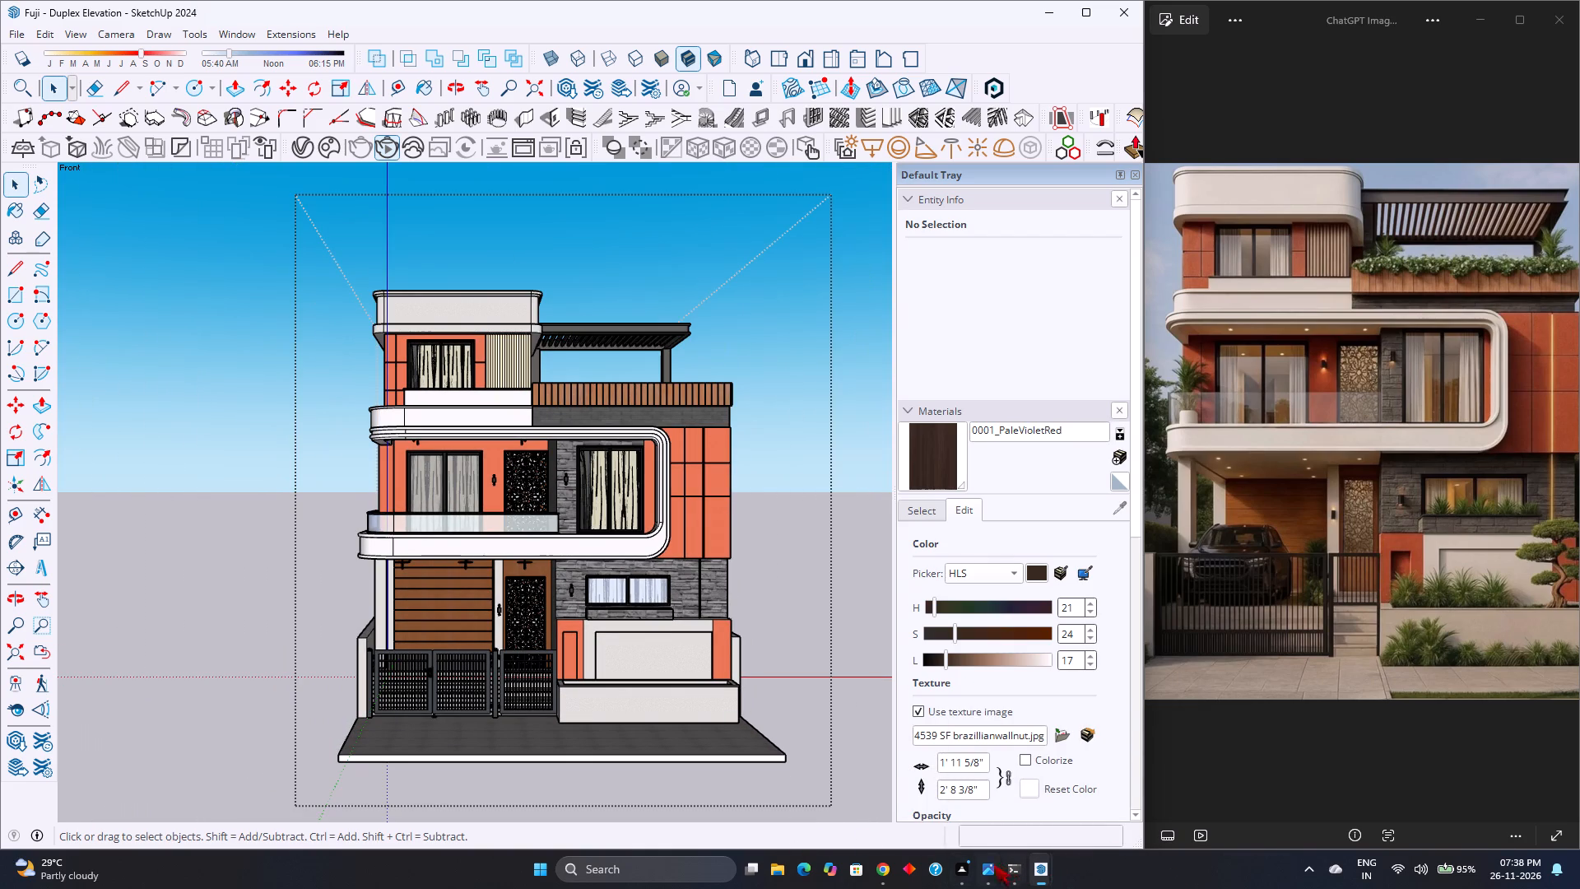
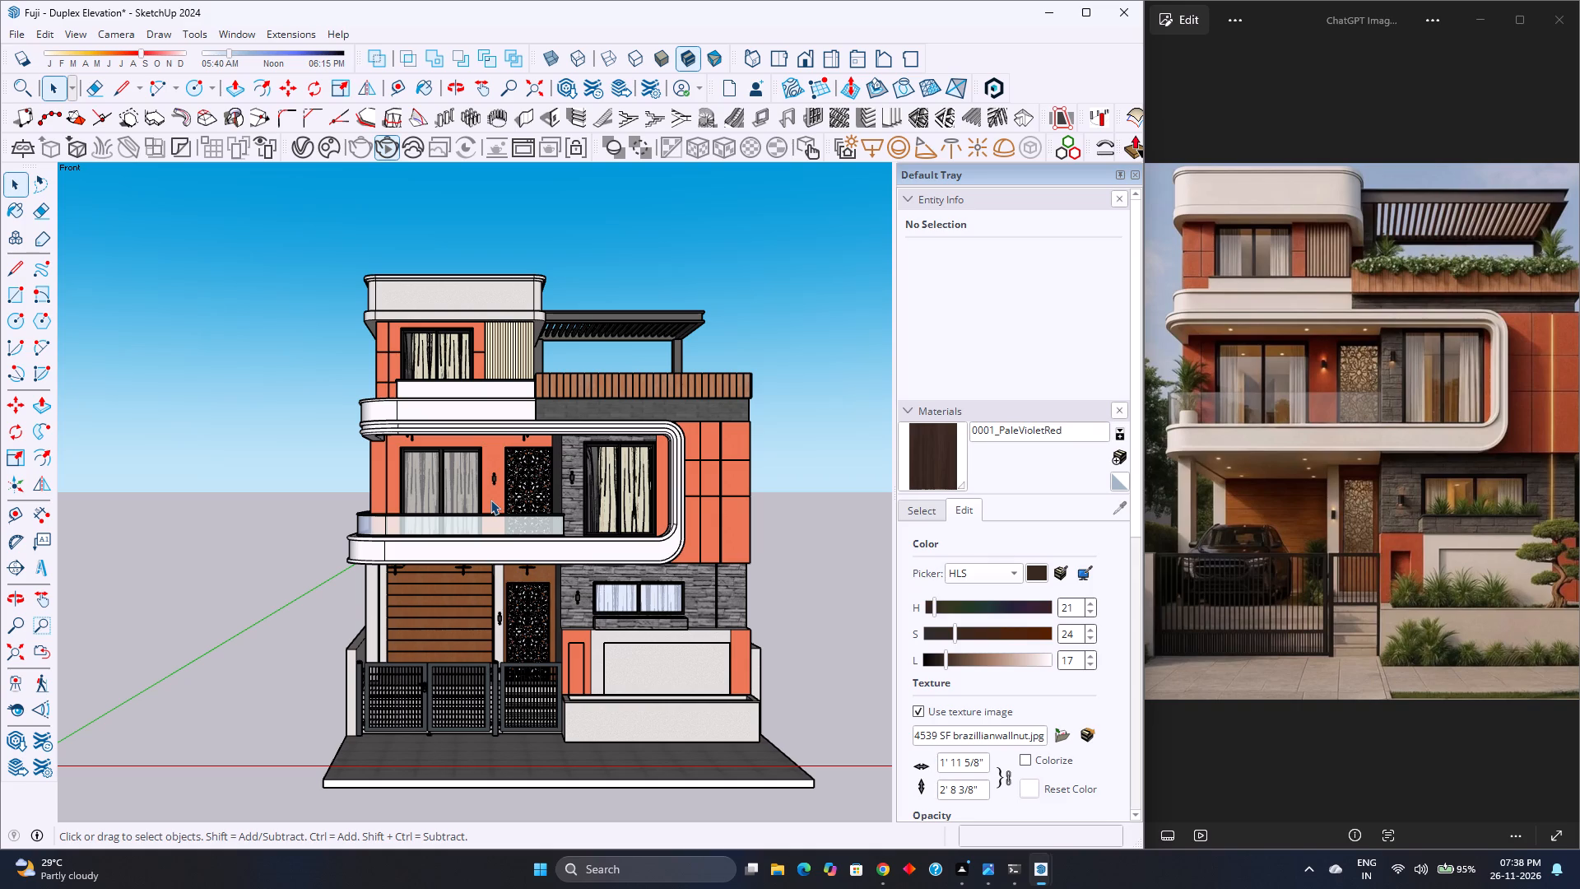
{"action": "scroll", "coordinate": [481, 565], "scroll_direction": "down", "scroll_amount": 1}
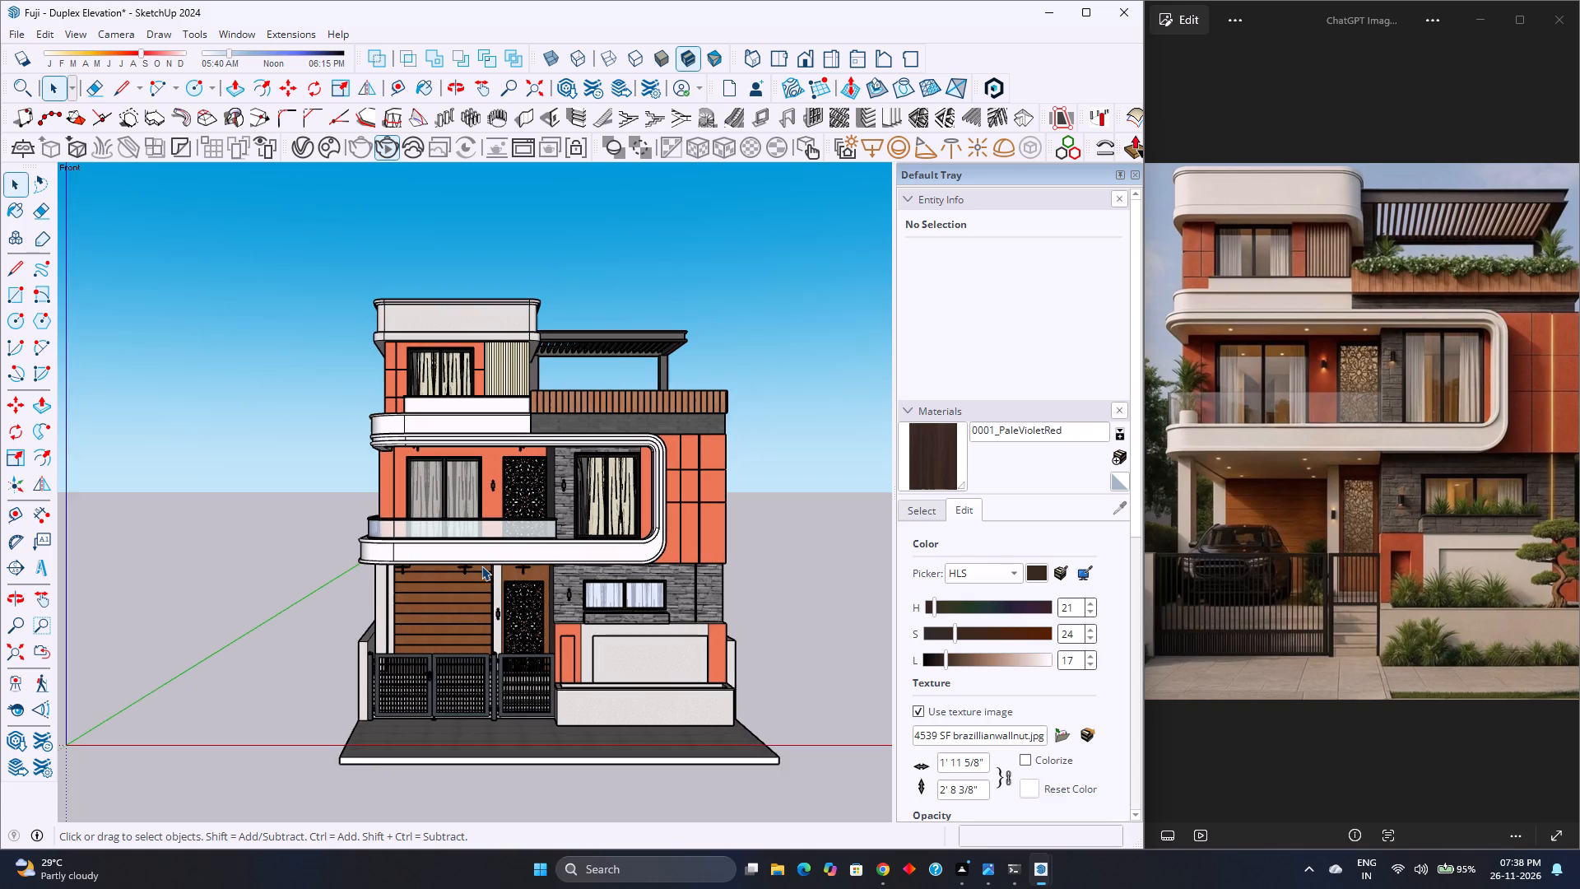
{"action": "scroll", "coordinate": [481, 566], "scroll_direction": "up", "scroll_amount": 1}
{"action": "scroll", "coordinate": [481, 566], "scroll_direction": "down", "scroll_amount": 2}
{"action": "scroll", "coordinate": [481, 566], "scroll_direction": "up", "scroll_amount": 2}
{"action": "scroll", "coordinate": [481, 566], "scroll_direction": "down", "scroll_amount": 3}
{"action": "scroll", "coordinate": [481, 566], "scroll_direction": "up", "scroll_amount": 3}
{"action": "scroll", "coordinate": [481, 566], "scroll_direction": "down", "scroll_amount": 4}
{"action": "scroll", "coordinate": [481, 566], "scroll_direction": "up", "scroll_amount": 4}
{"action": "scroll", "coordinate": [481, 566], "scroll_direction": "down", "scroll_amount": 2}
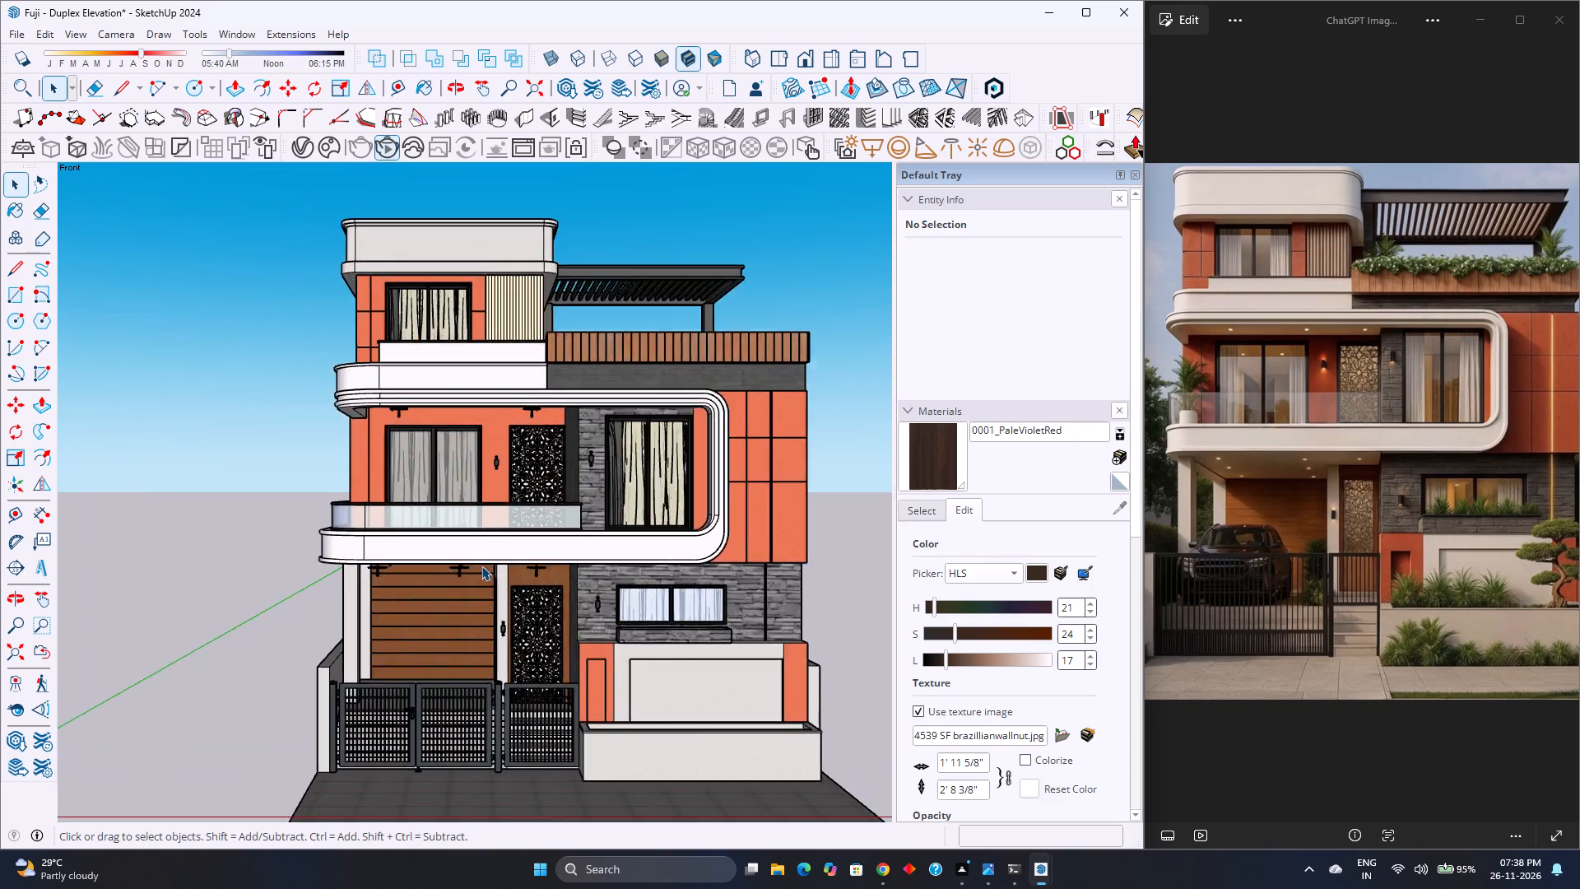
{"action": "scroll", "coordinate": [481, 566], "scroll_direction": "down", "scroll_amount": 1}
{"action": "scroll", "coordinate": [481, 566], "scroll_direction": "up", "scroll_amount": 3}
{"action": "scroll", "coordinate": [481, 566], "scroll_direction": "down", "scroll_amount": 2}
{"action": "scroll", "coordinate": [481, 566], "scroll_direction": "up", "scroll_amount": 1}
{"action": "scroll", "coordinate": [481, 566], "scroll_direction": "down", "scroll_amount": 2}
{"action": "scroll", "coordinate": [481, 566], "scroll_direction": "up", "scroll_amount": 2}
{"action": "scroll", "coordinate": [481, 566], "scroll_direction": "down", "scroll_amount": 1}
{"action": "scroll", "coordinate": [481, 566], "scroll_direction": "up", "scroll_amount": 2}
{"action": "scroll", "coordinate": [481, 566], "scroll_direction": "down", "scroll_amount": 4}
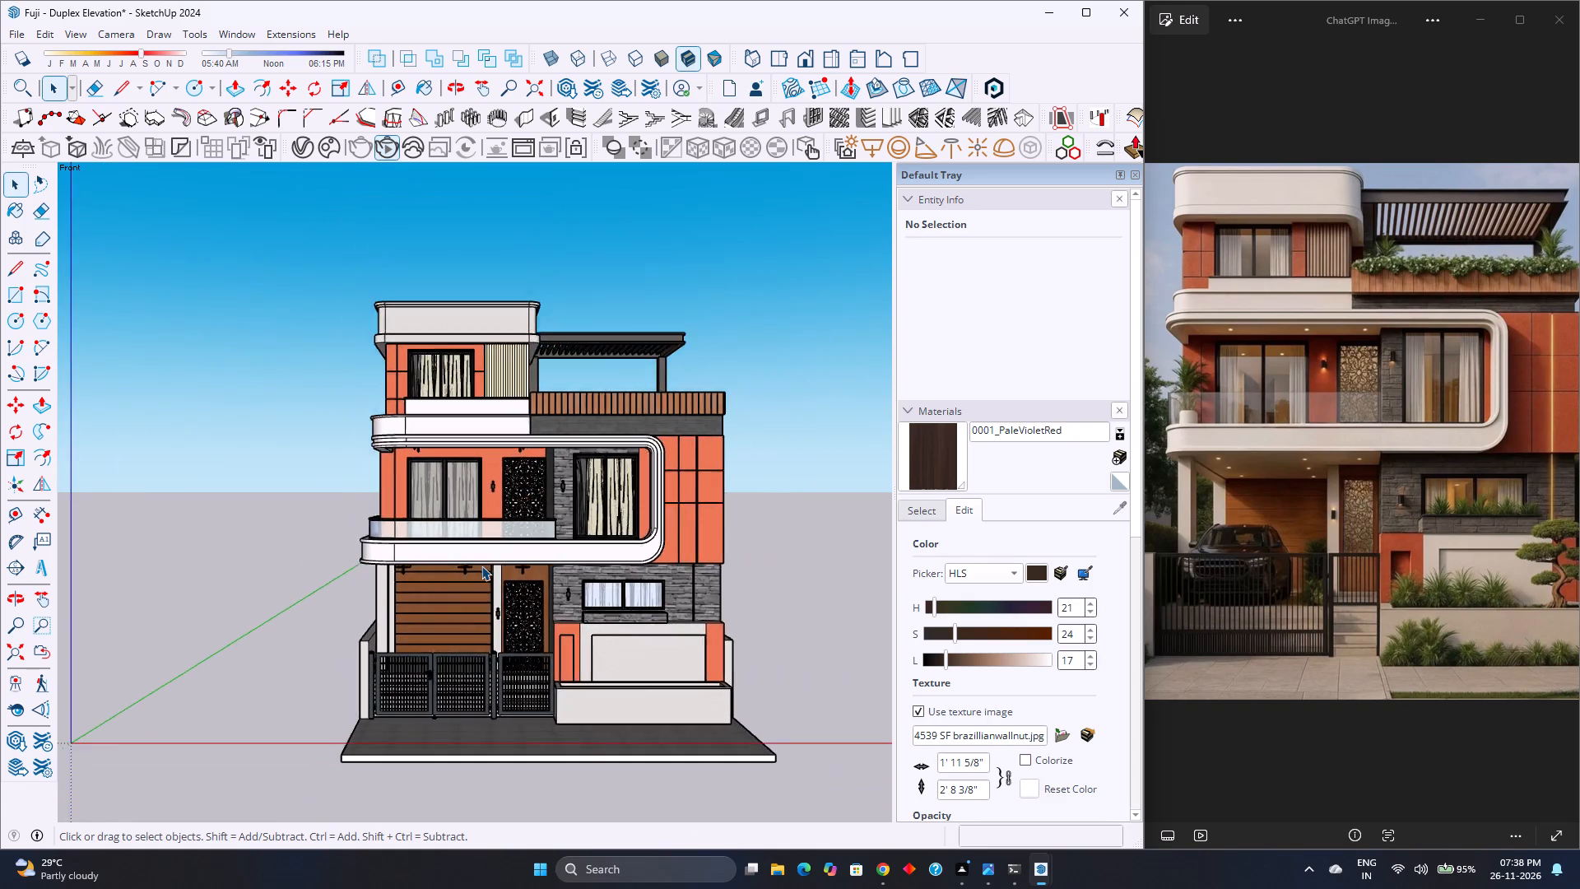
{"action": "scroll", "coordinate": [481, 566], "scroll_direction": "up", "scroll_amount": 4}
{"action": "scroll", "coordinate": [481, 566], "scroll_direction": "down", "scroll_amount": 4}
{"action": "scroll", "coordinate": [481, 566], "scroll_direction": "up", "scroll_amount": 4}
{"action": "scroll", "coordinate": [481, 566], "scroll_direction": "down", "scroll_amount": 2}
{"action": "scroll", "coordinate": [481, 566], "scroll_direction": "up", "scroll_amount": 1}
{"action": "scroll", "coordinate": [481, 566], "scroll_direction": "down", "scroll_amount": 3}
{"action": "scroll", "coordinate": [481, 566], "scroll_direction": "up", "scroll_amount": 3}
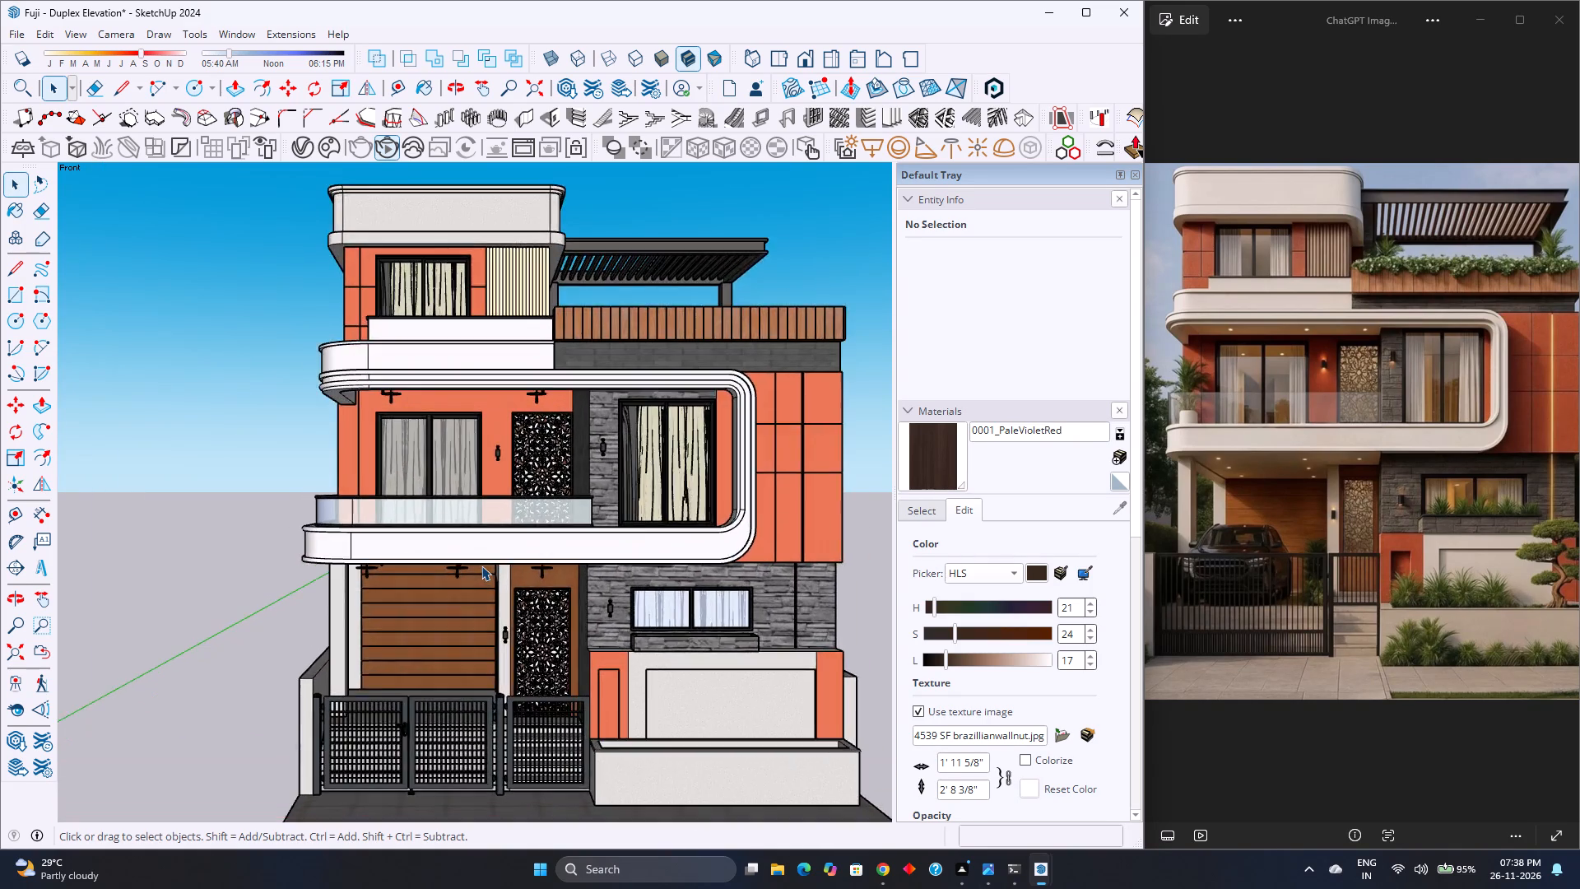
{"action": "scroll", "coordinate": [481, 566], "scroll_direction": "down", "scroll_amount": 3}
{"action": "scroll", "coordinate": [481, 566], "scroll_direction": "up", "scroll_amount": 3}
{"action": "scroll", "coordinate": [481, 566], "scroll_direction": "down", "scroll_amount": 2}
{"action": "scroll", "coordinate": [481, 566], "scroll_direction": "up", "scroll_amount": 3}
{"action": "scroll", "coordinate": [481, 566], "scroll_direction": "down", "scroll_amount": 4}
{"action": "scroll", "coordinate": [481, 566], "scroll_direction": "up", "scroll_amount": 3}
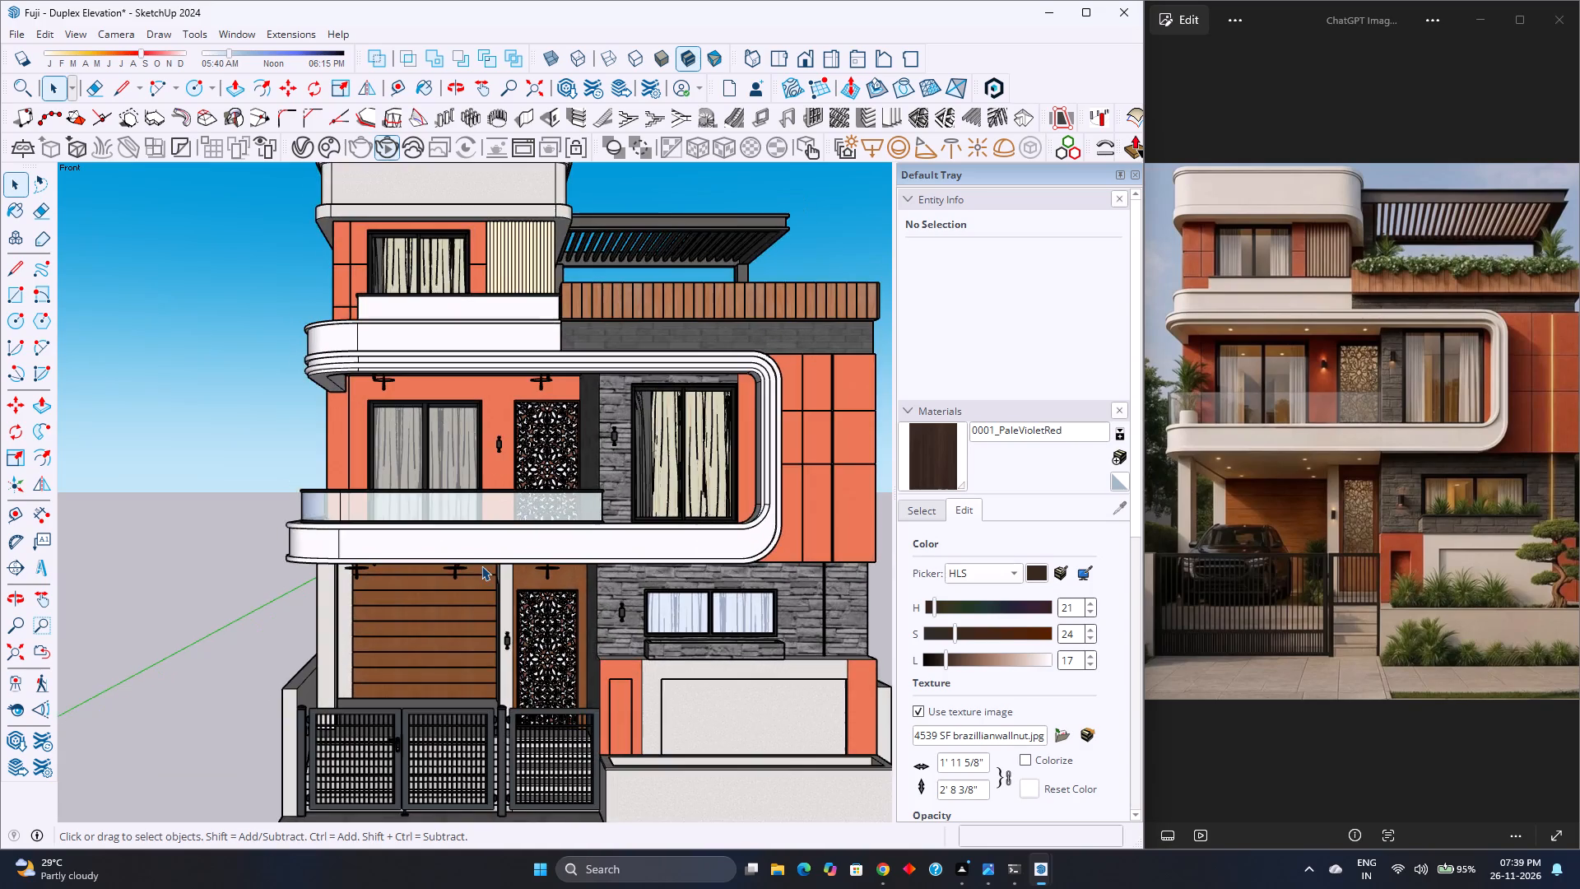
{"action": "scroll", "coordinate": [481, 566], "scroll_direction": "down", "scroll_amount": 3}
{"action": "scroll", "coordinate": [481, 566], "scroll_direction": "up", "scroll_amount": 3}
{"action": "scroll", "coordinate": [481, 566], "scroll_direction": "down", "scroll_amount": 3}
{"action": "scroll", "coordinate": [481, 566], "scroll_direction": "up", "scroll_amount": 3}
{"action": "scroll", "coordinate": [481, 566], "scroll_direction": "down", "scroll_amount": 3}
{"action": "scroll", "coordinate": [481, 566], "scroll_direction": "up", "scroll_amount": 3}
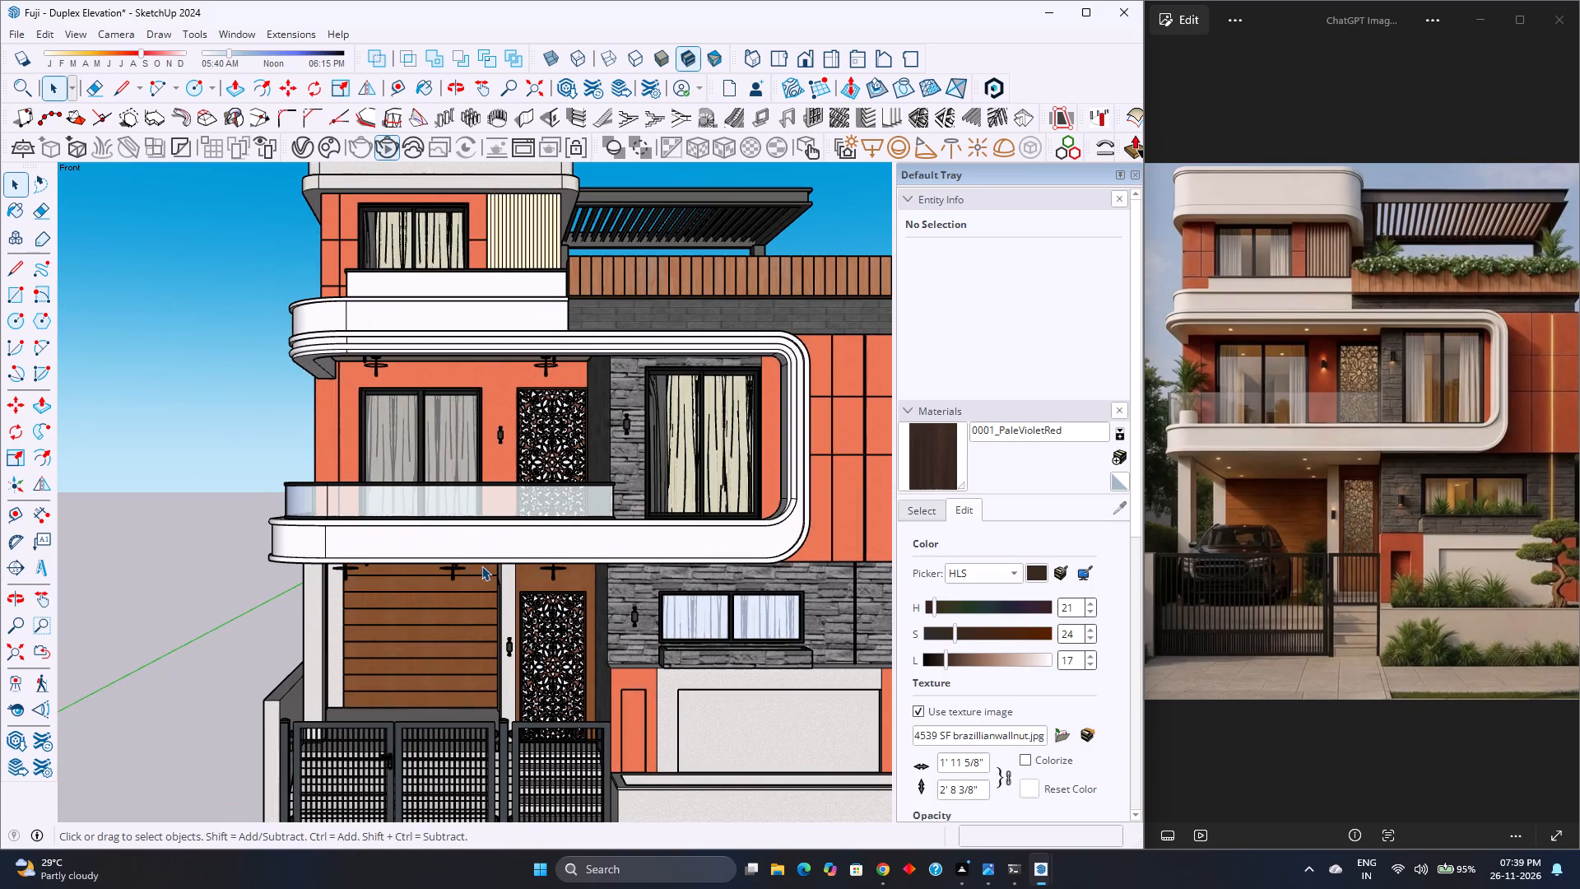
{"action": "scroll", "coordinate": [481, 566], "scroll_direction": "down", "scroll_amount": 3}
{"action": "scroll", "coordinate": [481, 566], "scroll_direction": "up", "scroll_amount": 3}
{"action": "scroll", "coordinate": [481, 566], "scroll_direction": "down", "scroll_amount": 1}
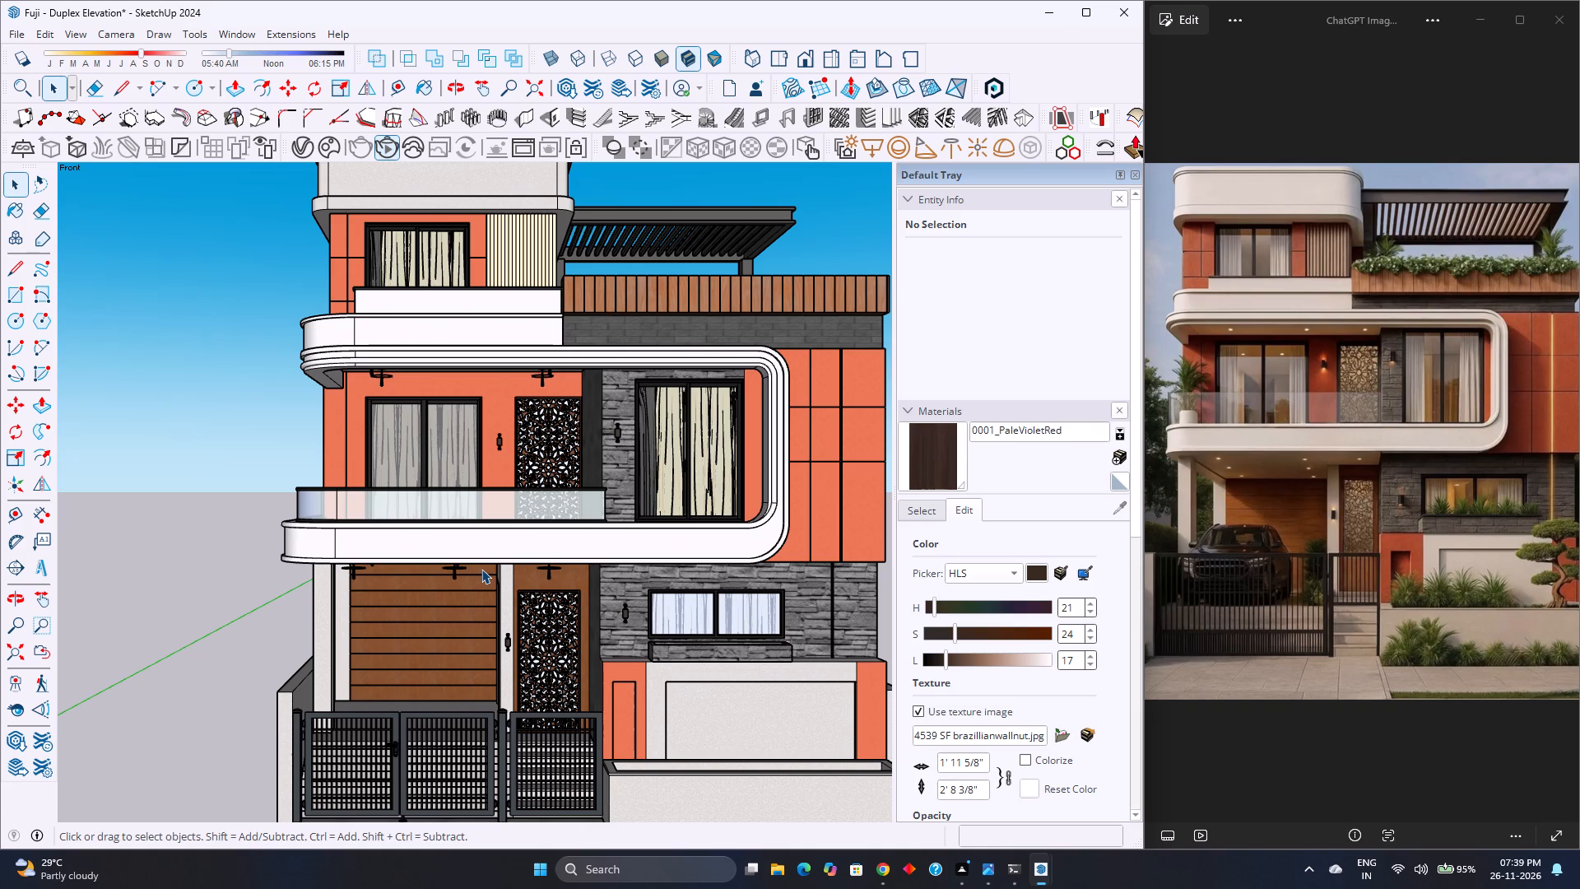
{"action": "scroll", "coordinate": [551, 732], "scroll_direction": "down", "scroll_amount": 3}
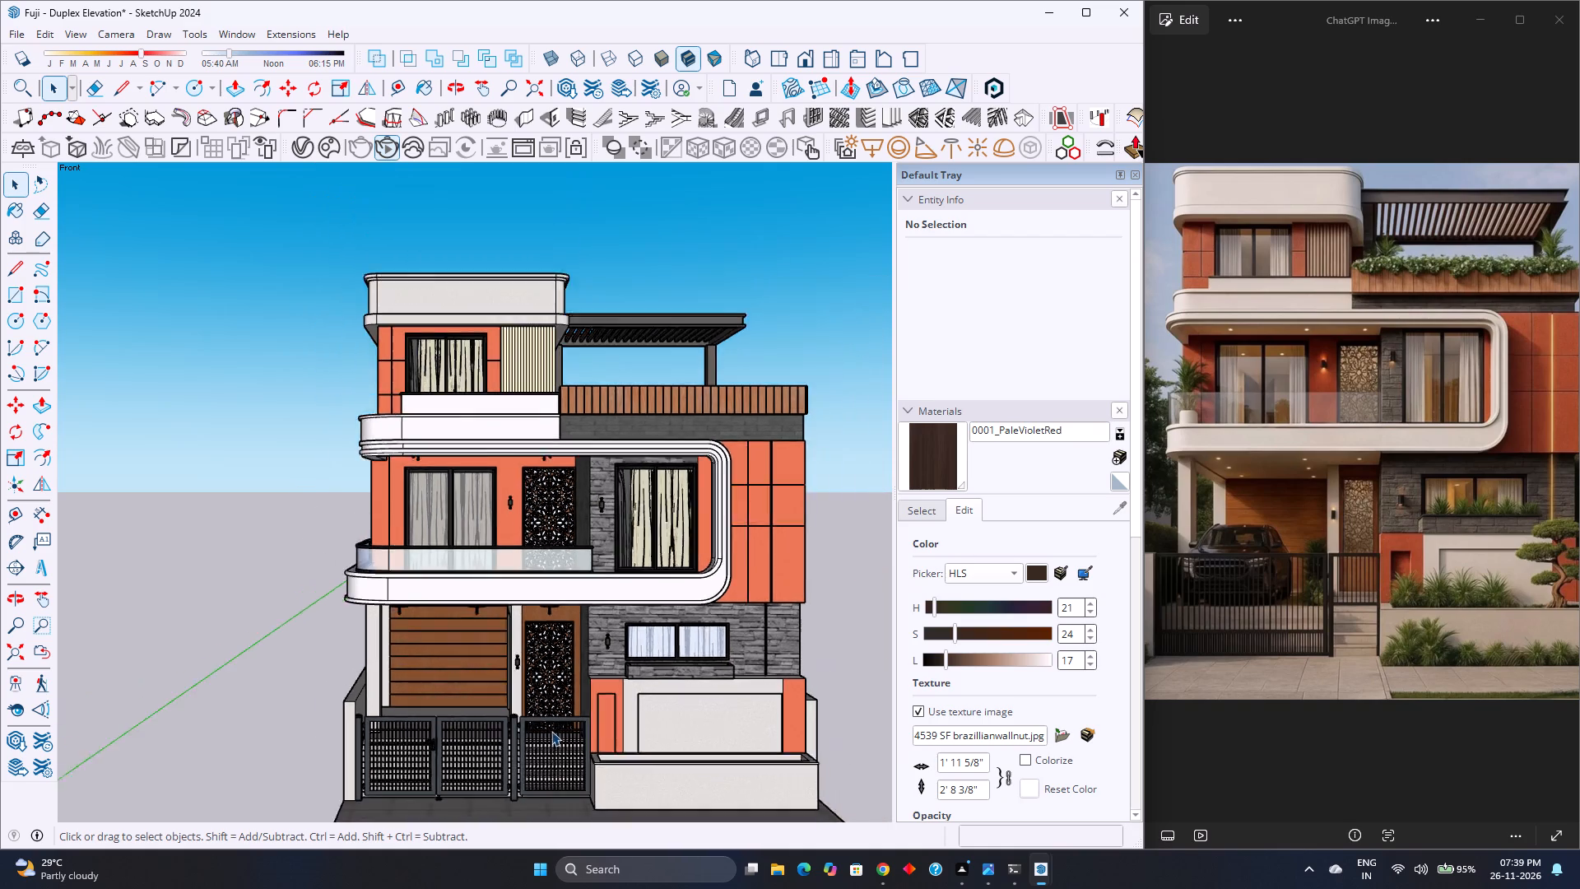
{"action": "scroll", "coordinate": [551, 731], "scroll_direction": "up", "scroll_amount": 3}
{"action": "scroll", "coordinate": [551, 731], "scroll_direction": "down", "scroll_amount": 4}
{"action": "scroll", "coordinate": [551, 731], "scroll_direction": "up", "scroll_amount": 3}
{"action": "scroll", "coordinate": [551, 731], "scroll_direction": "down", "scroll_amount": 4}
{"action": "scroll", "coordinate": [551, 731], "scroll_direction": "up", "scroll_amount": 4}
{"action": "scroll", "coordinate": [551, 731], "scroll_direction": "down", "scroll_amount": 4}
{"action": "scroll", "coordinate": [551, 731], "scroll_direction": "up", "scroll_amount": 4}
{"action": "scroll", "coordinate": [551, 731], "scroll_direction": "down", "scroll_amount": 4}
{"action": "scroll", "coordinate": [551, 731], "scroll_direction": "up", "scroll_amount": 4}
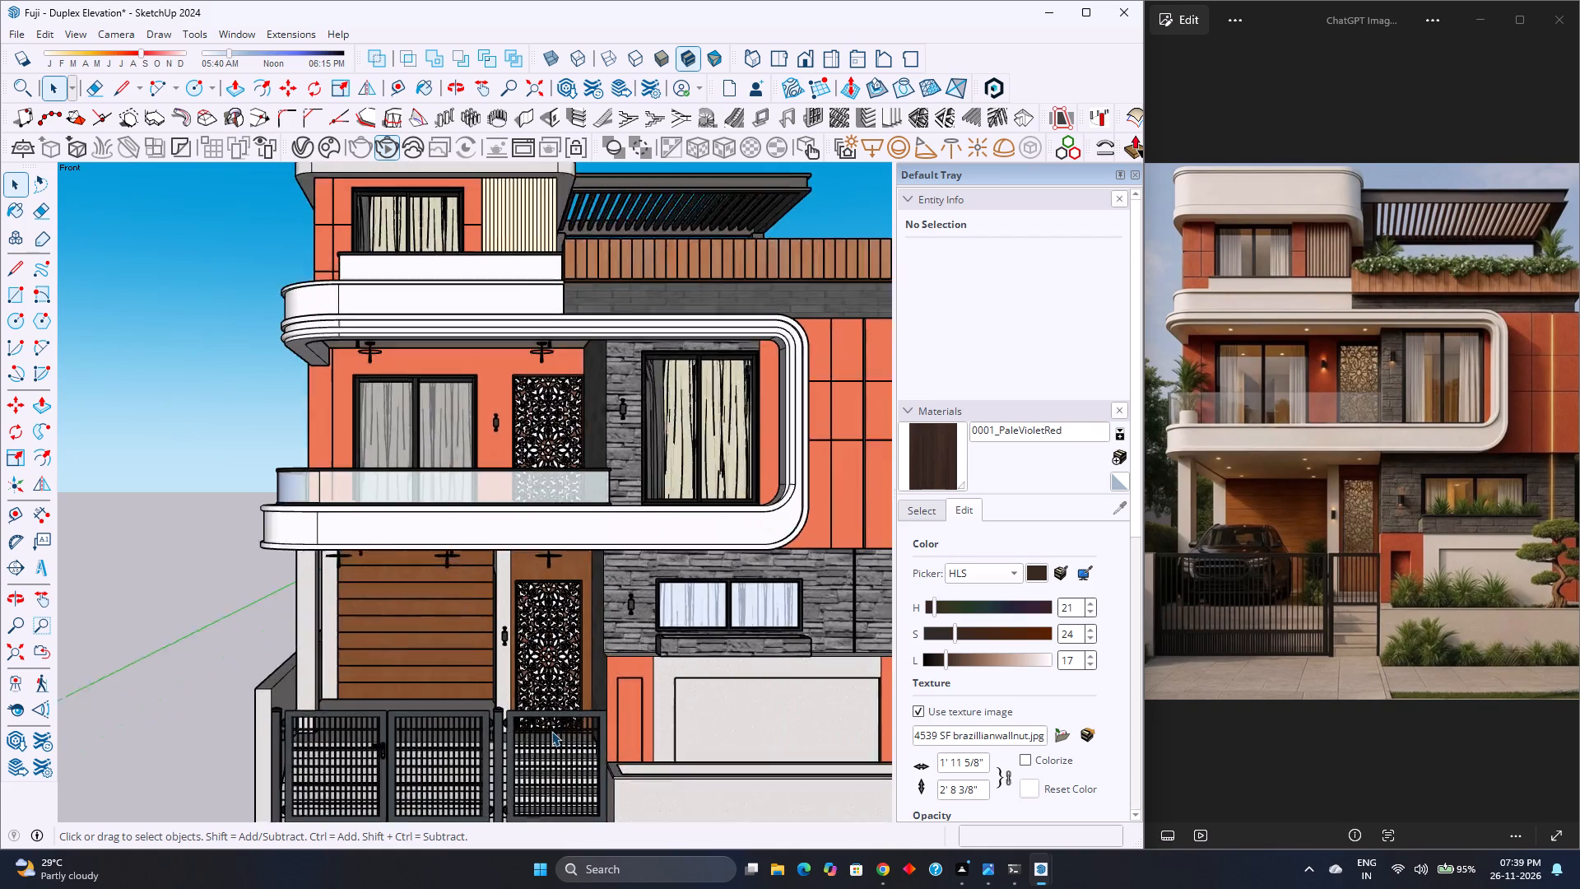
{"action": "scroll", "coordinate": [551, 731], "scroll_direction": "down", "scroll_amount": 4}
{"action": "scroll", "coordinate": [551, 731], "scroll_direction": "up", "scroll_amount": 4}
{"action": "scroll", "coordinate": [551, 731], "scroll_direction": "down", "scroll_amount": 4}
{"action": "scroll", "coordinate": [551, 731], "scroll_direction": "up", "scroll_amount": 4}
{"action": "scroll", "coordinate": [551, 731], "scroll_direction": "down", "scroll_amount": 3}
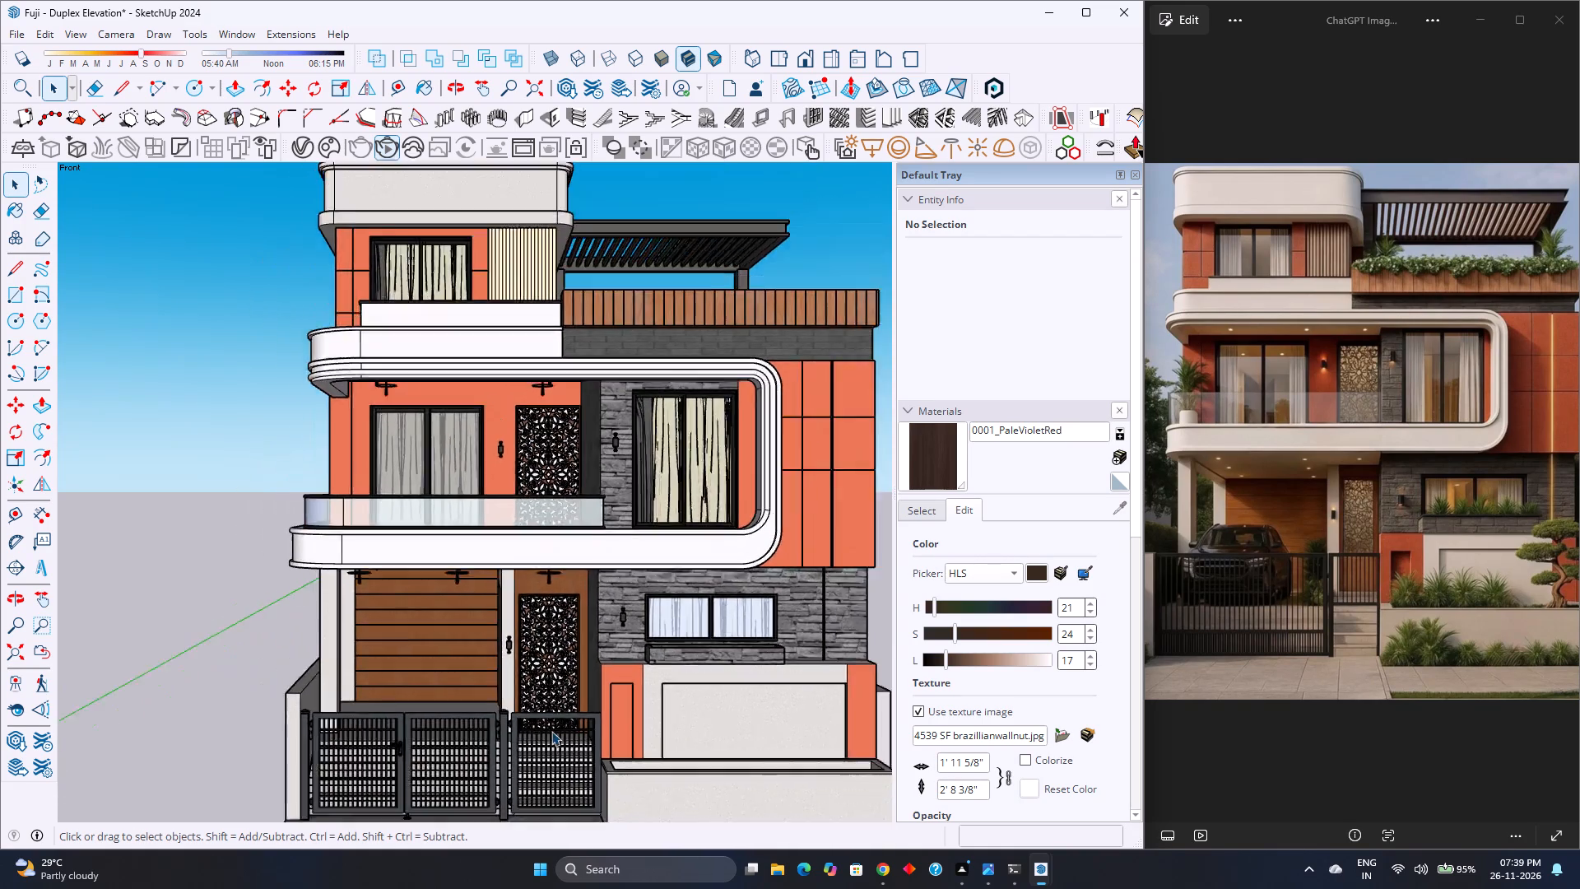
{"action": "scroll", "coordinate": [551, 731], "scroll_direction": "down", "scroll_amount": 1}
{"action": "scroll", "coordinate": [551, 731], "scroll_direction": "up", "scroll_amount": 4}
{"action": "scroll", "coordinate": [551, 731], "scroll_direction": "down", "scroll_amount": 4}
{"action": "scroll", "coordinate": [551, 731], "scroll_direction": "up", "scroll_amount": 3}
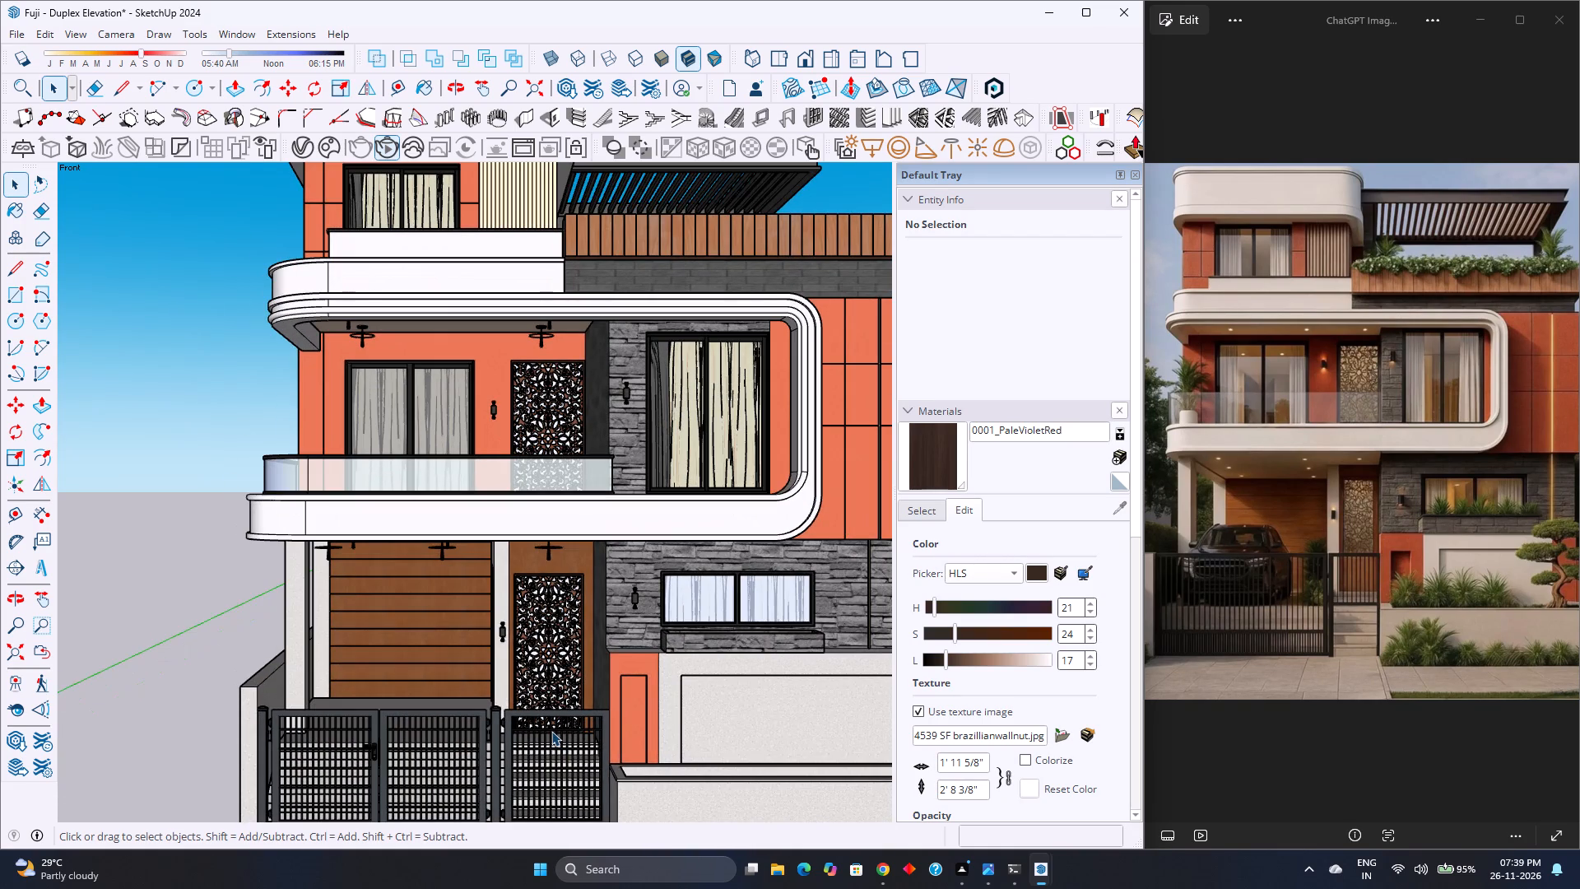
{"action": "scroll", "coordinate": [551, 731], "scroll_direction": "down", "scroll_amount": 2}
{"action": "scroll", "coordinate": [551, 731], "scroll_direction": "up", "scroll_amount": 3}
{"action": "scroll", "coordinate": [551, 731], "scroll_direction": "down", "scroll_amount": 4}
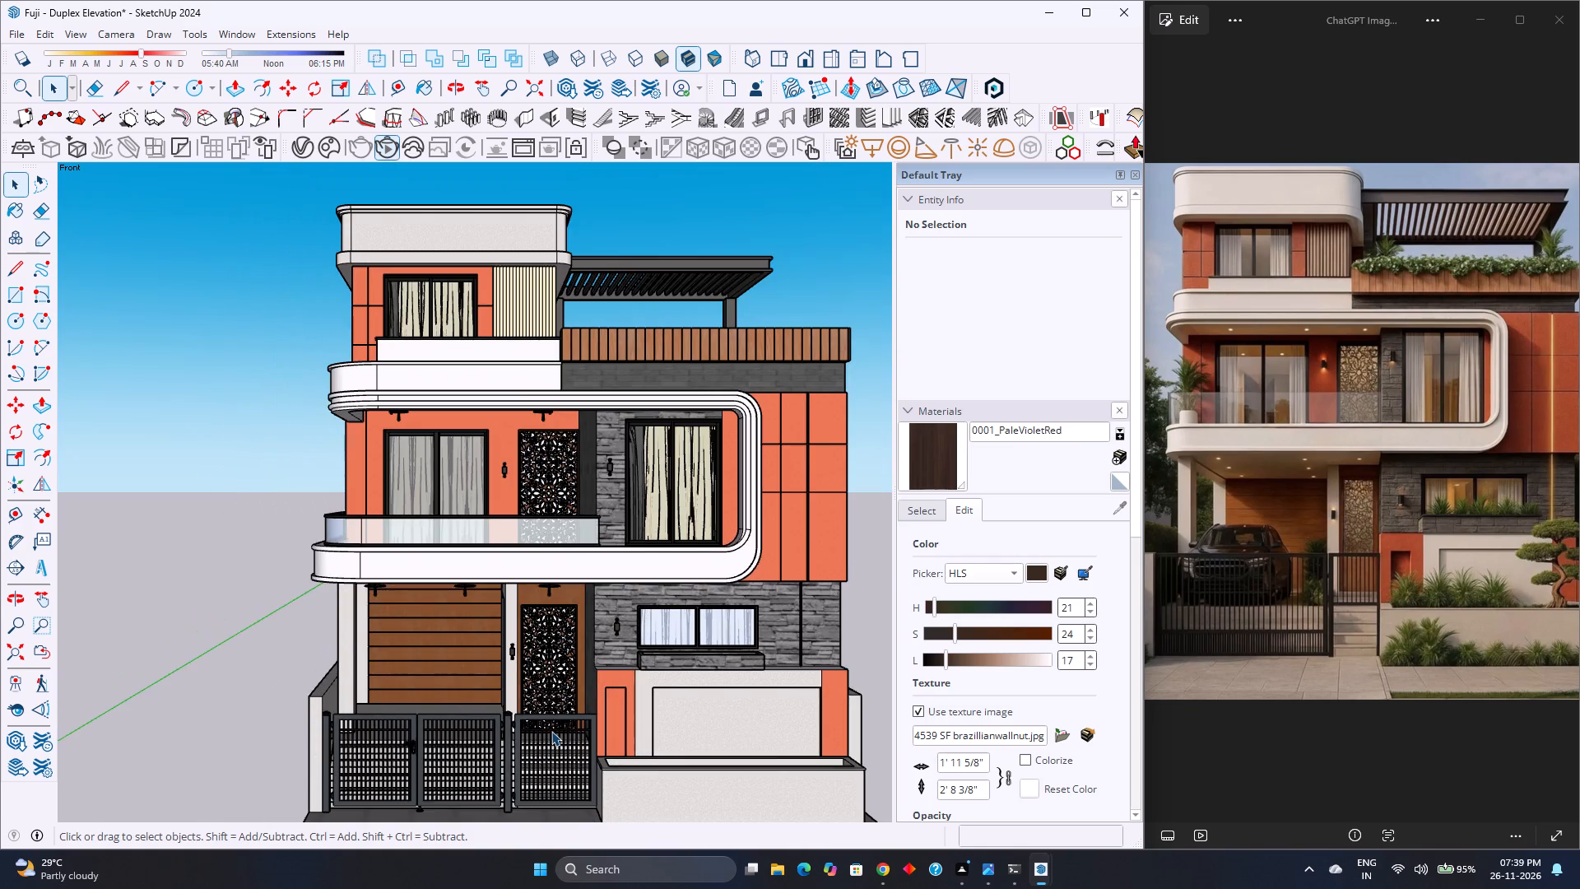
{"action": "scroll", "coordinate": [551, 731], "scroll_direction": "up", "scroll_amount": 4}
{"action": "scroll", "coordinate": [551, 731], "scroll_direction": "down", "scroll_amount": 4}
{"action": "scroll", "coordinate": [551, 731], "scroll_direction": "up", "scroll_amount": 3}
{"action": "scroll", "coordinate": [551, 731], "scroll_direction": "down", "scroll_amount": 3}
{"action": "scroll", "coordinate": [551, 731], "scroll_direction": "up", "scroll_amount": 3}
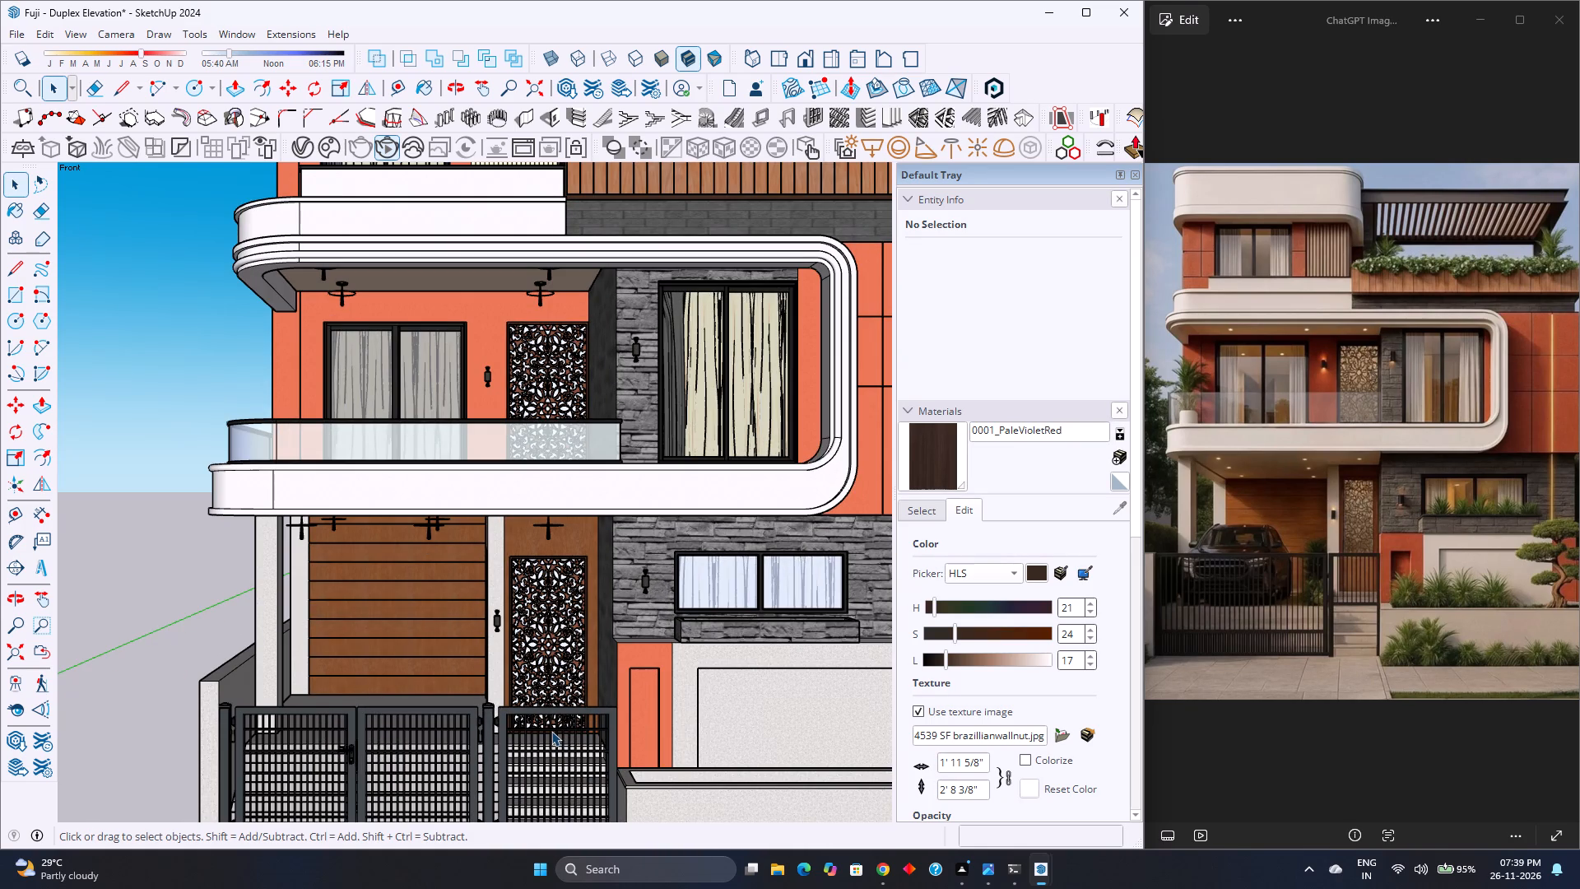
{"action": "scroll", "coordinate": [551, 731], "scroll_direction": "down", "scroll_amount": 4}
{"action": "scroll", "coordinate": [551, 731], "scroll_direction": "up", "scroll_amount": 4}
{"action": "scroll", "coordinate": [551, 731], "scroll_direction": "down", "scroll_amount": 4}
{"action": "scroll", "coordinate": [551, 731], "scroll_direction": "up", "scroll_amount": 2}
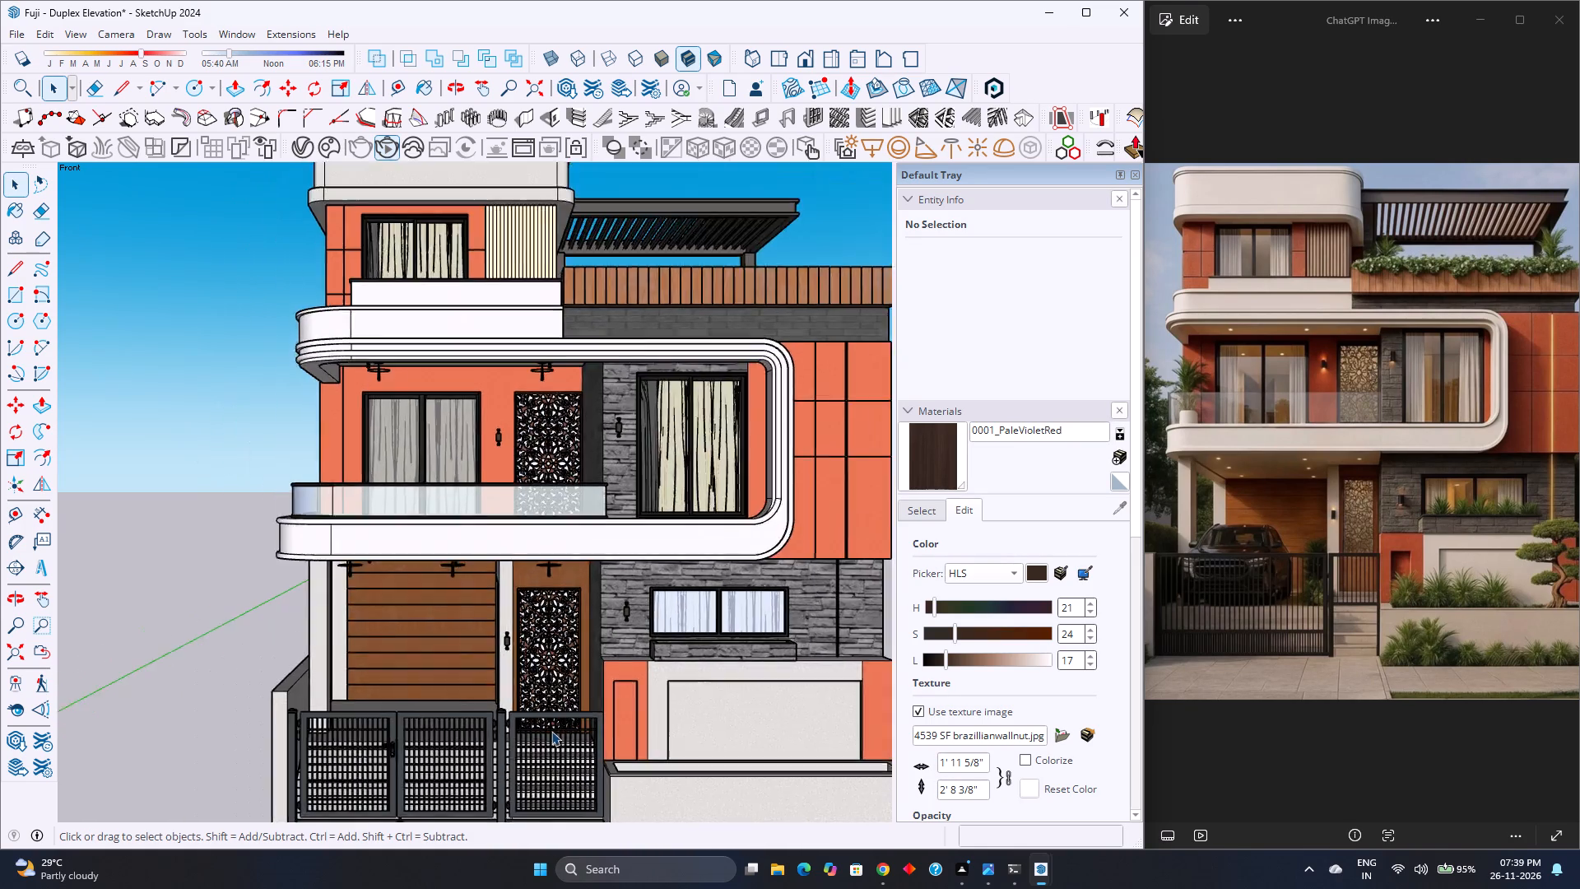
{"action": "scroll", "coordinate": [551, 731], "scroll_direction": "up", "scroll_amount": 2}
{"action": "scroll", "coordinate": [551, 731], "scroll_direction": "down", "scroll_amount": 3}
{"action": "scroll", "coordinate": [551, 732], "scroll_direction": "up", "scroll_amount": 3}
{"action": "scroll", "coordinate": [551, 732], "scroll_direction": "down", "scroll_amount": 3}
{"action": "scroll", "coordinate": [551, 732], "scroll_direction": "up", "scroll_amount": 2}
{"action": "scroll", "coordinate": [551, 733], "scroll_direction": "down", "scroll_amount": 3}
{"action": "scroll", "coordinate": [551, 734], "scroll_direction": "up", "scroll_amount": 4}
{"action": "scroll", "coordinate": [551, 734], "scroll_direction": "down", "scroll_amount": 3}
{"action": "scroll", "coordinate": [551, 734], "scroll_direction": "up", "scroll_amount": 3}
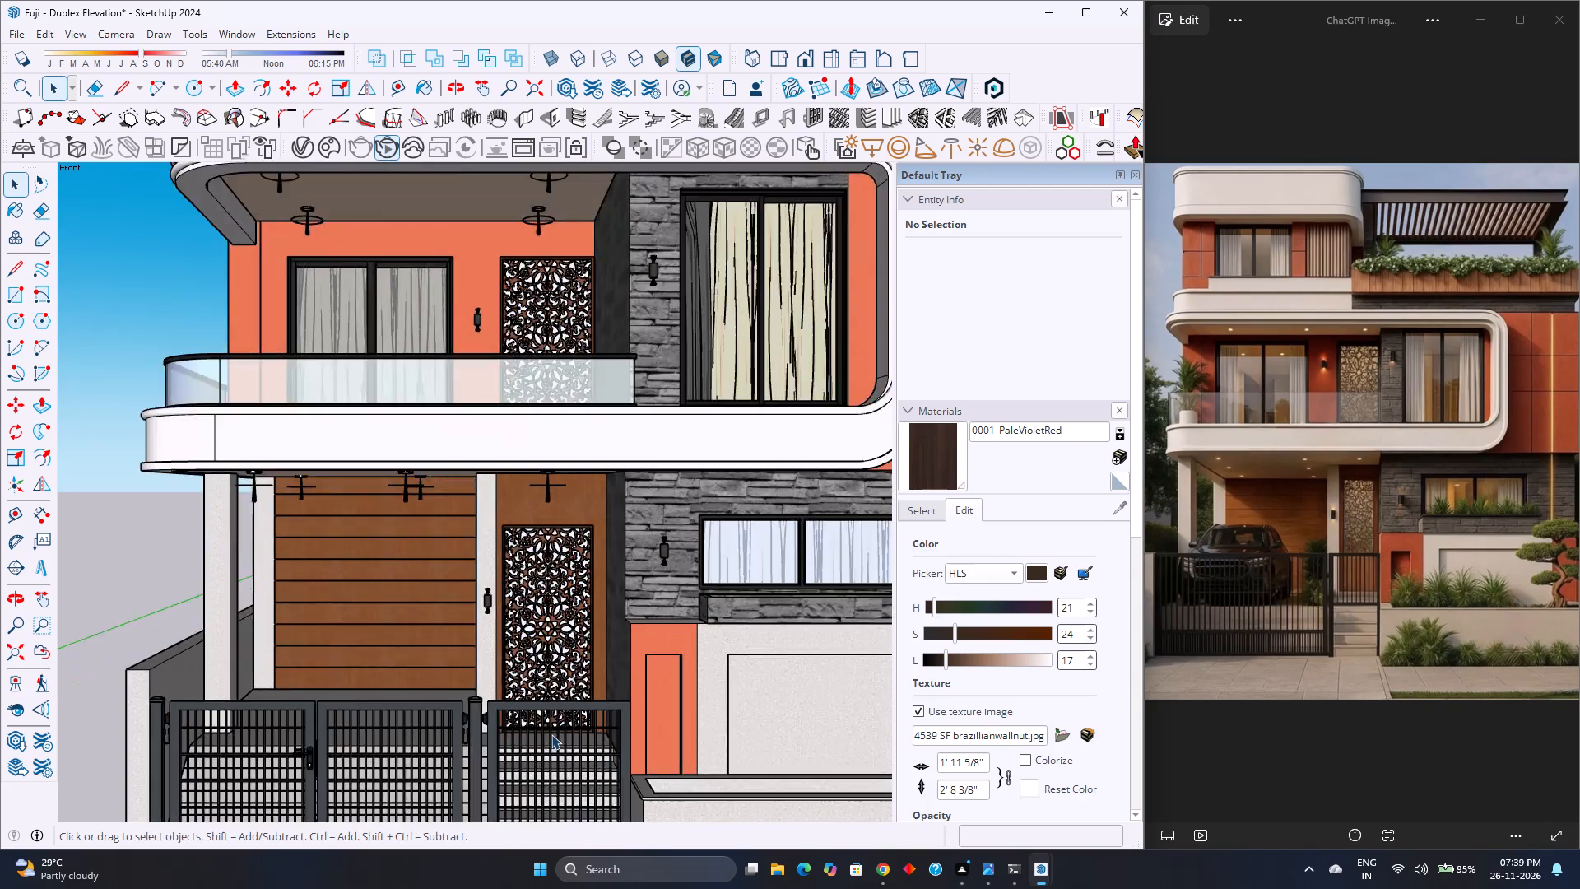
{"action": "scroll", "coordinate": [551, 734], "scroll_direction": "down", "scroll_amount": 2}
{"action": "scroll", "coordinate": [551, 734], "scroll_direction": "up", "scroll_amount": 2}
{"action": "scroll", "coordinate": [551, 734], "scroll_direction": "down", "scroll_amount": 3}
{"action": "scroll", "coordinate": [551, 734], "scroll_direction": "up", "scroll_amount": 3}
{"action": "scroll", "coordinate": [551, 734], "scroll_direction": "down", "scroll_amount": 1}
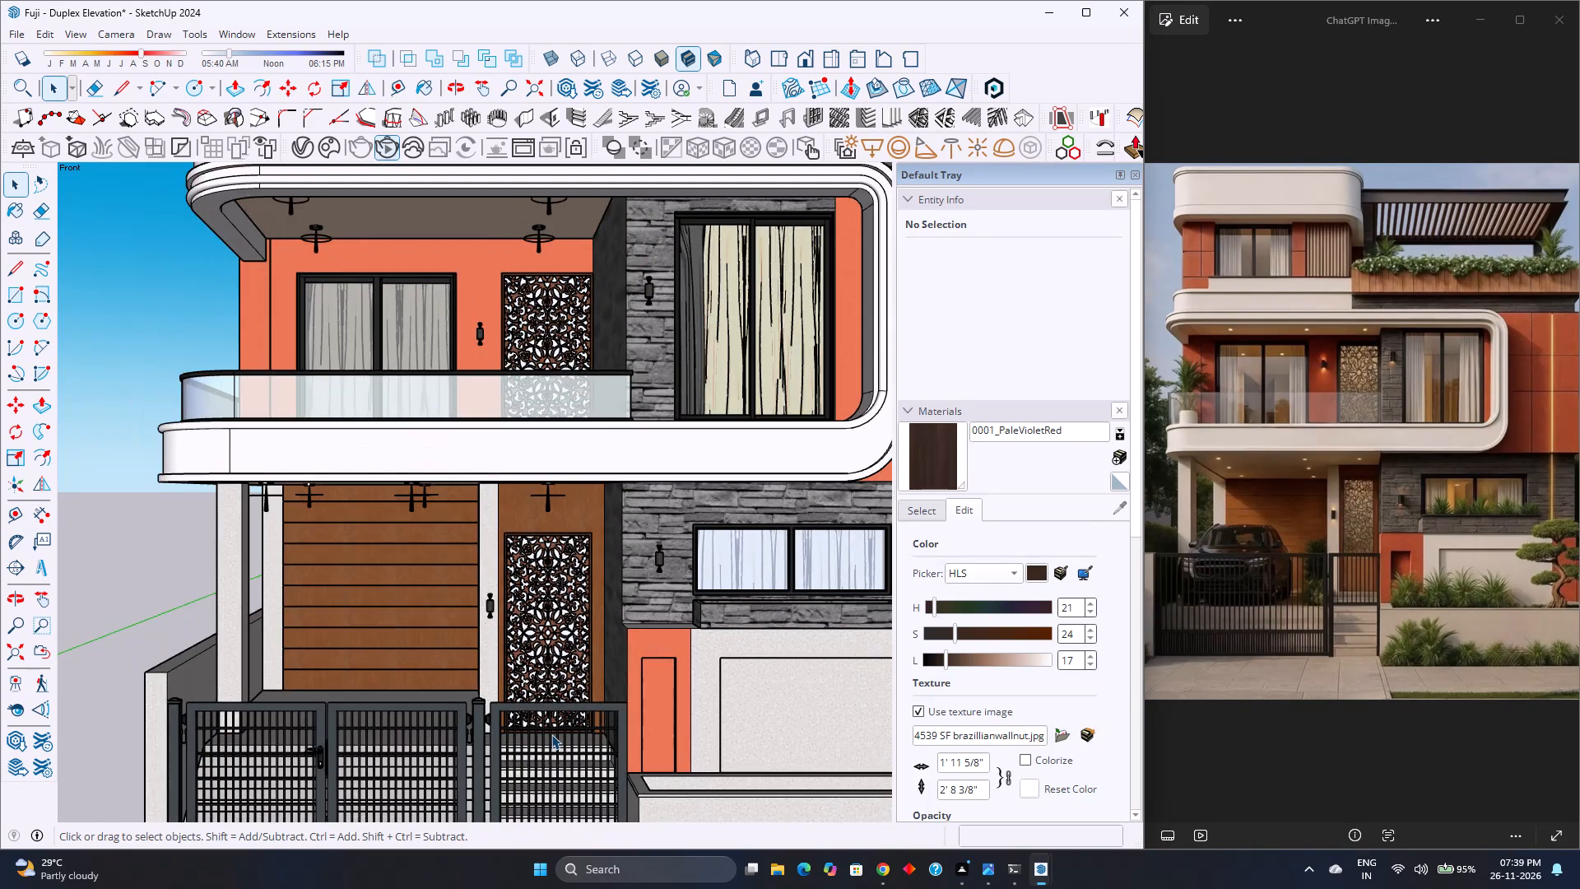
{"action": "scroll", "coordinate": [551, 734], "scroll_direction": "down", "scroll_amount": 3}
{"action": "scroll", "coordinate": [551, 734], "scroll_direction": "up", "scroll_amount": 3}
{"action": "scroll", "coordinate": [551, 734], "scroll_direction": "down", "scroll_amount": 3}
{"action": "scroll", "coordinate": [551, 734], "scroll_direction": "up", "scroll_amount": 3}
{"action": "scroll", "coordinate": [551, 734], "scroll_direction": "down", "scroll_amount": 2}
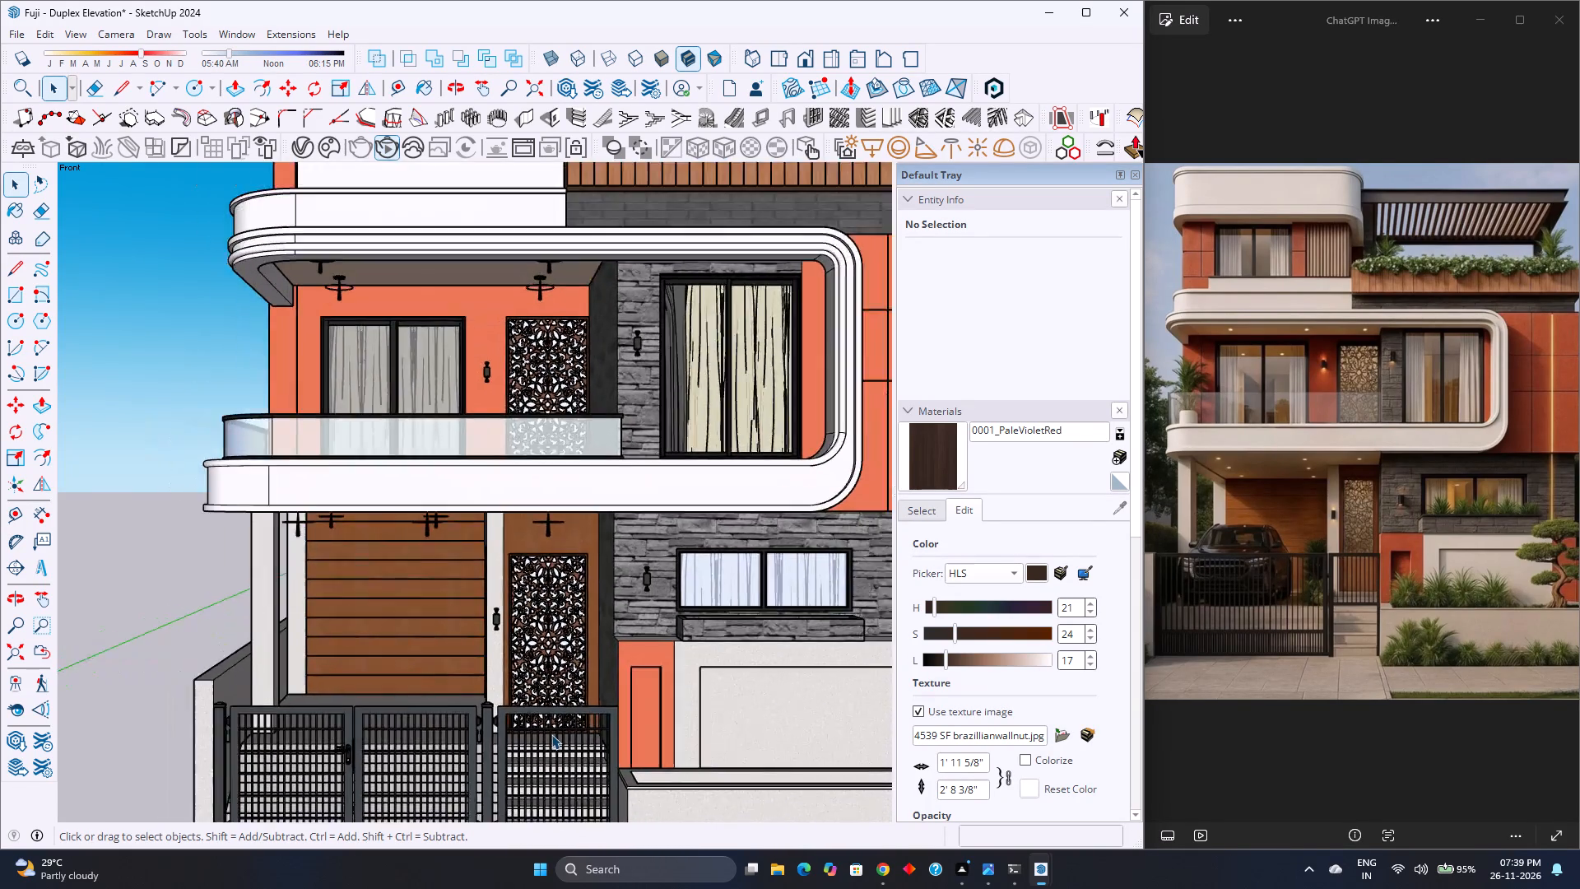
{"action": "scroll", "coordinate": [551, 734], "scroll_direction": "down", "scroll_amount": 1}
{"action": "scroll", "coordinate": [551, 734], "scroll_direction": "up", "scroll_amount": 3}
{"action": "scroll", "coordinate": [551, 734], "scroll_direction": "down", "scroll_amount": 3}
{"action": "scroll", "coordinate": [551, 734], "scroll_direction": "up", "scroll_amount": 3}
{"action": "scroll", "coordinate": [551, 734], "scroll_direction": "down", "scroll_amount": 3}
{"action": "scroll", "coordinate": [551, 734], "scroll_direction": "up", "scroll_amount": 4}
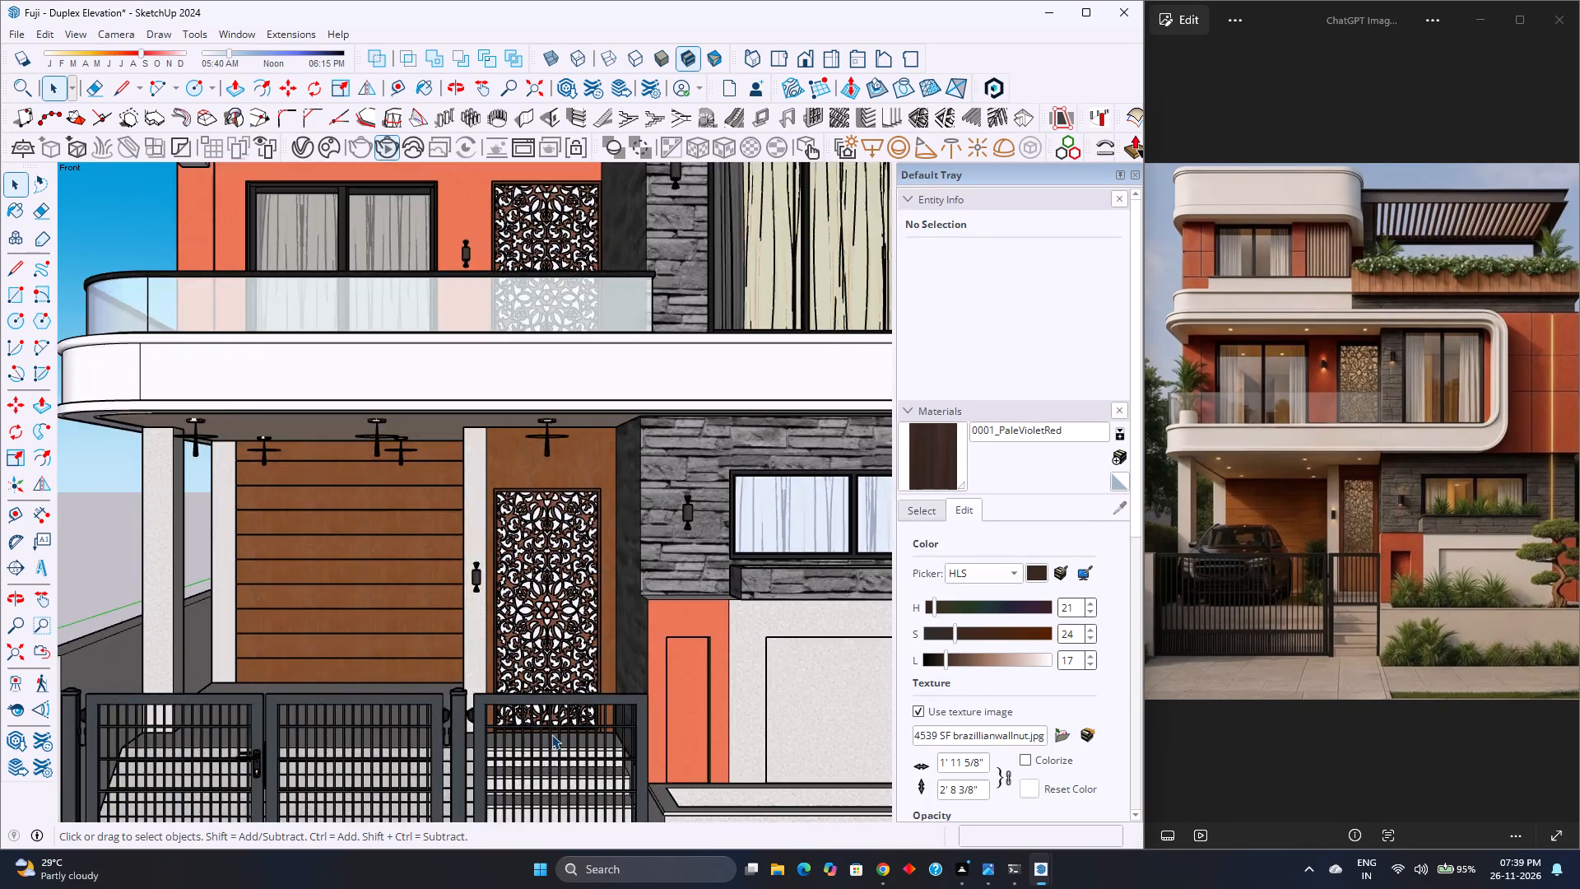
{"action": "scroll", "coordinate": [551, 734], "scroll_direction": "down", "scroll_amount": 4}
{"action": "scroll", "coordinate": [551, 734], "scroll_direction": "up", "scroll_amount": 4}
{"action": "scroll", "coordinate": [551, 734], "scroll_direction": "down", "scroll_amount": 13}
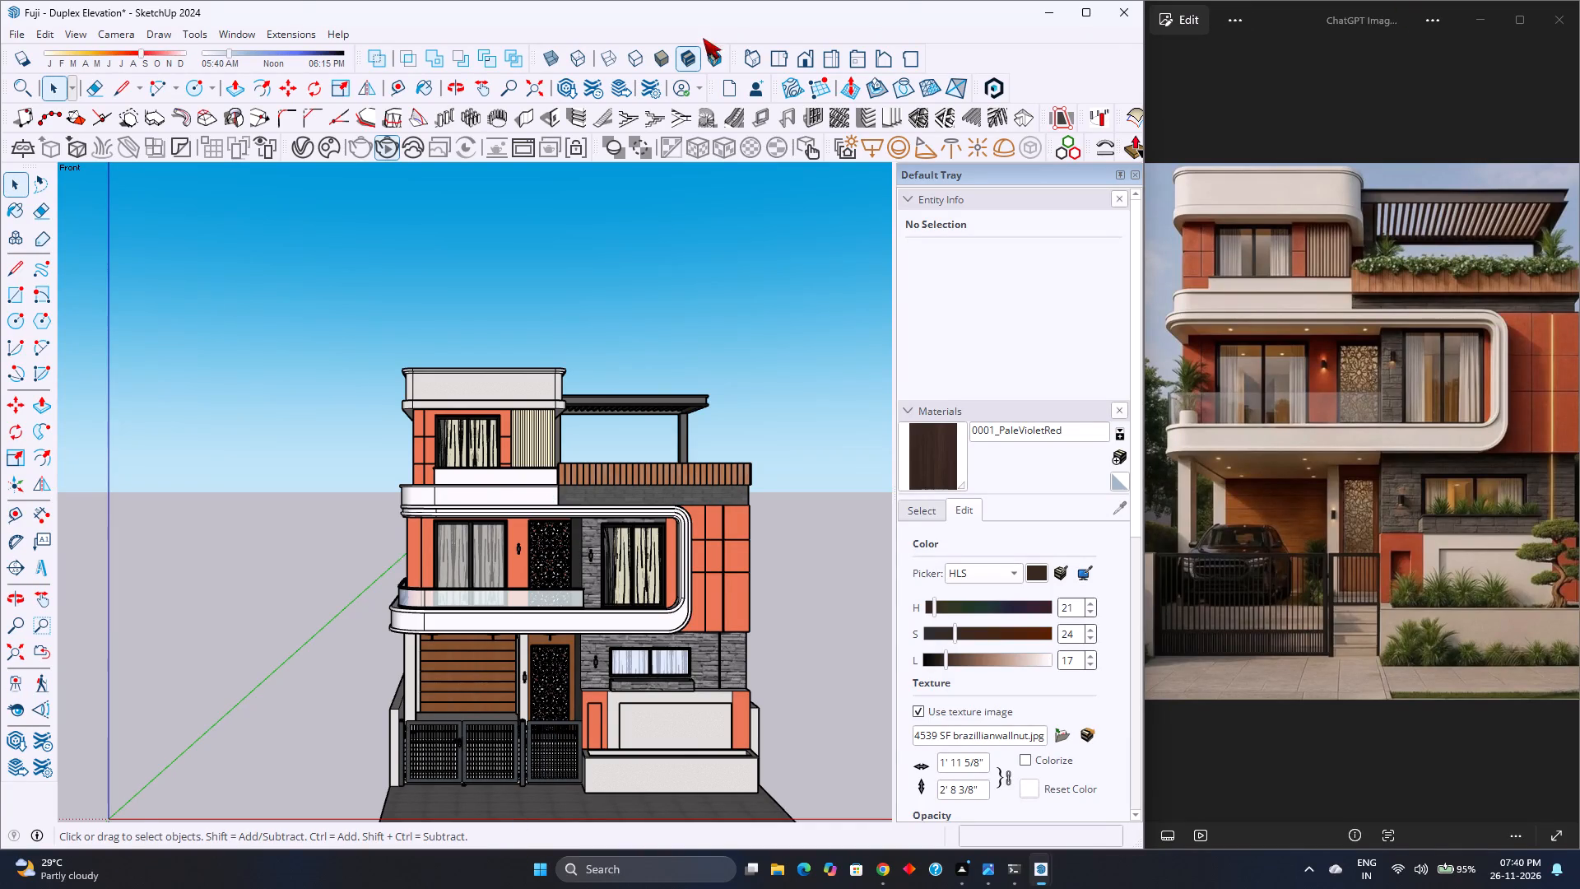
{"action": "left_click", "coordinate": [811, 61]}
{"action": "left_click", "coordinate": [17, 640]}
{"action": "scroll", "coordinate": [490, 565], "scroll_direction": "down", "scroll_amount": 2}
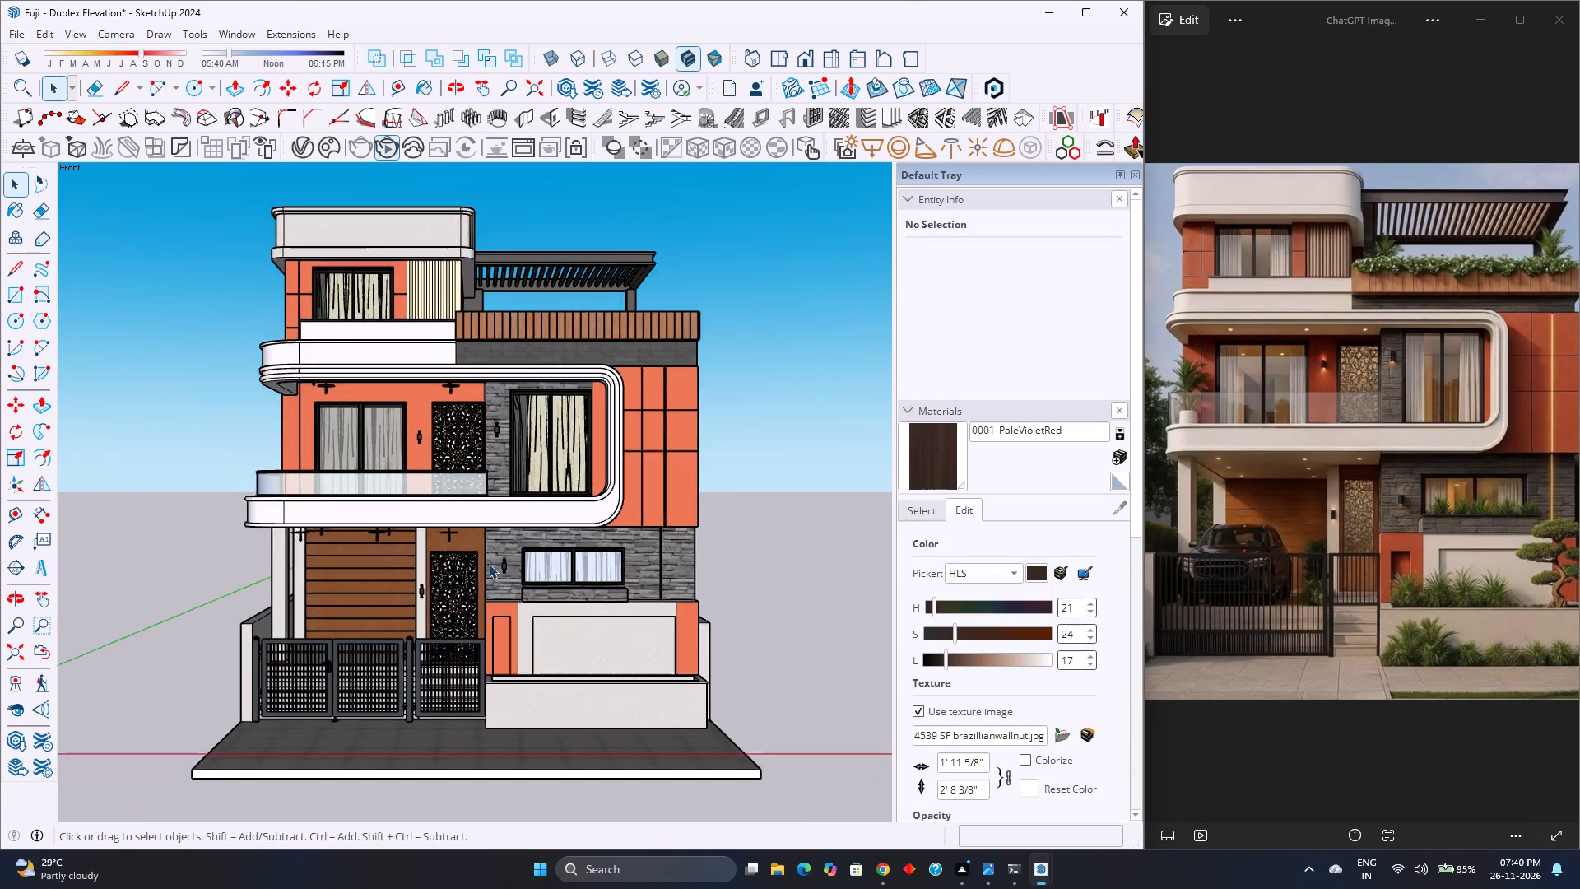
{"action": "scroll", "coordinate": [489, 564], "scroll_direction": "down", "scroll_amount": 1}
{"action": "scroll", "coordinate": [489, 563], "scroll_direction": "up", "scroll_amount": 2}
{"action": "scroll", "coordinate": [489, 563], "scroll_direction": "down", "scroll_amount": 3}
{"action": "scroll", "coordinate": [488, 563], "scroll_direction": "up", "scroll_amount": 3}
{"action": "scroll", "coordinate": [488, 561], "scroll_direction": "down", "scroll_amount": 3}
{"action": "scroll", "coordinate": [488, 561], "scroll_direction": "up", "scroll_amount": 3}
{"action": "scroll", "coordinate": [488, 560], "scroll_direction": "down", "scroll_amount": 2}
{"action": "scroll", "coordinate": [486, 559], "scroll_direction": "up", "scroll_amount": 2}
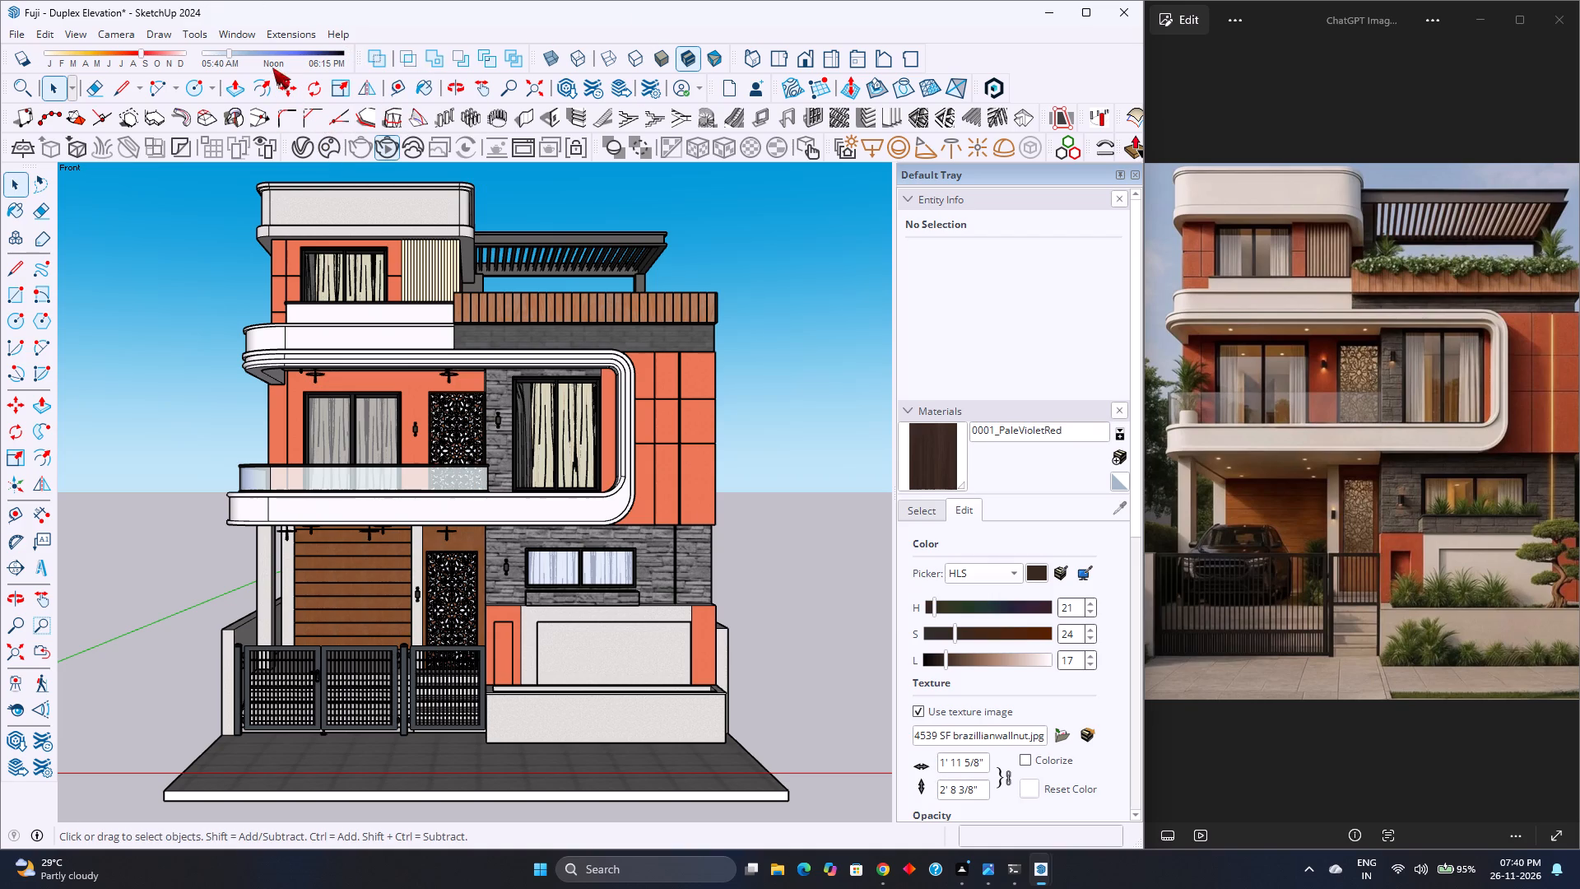
Open 3D Warehouse, dismiss the promotional offer, and replace the existing search with a search for "car".
{"action": "left_click", "coordinate": [248, 35]}
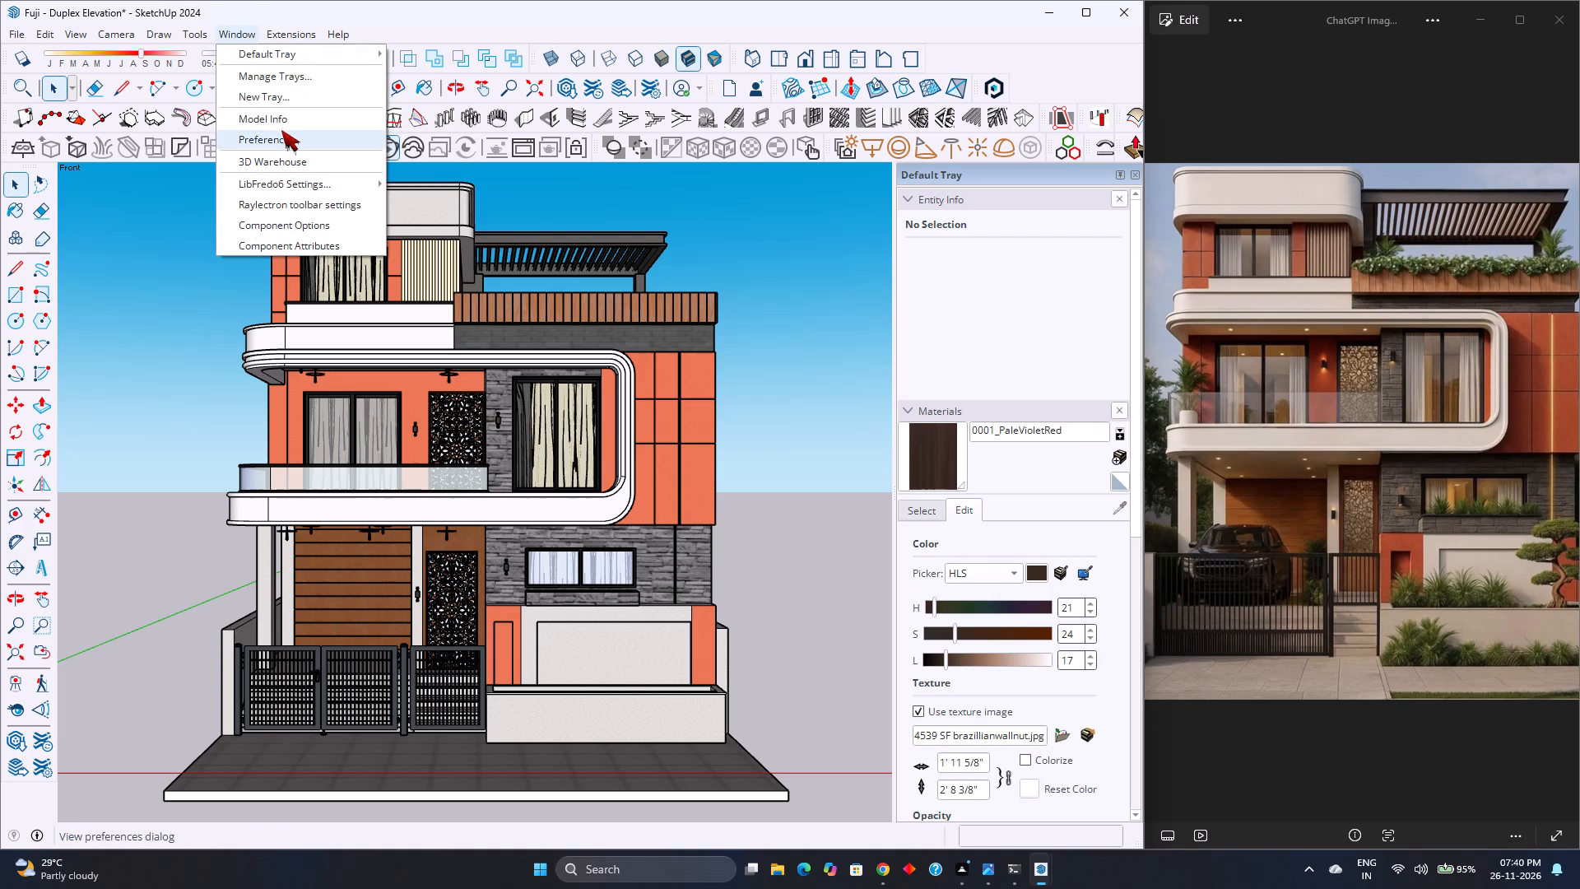
{"action": "left_click", "coordinate": [283, 155]}
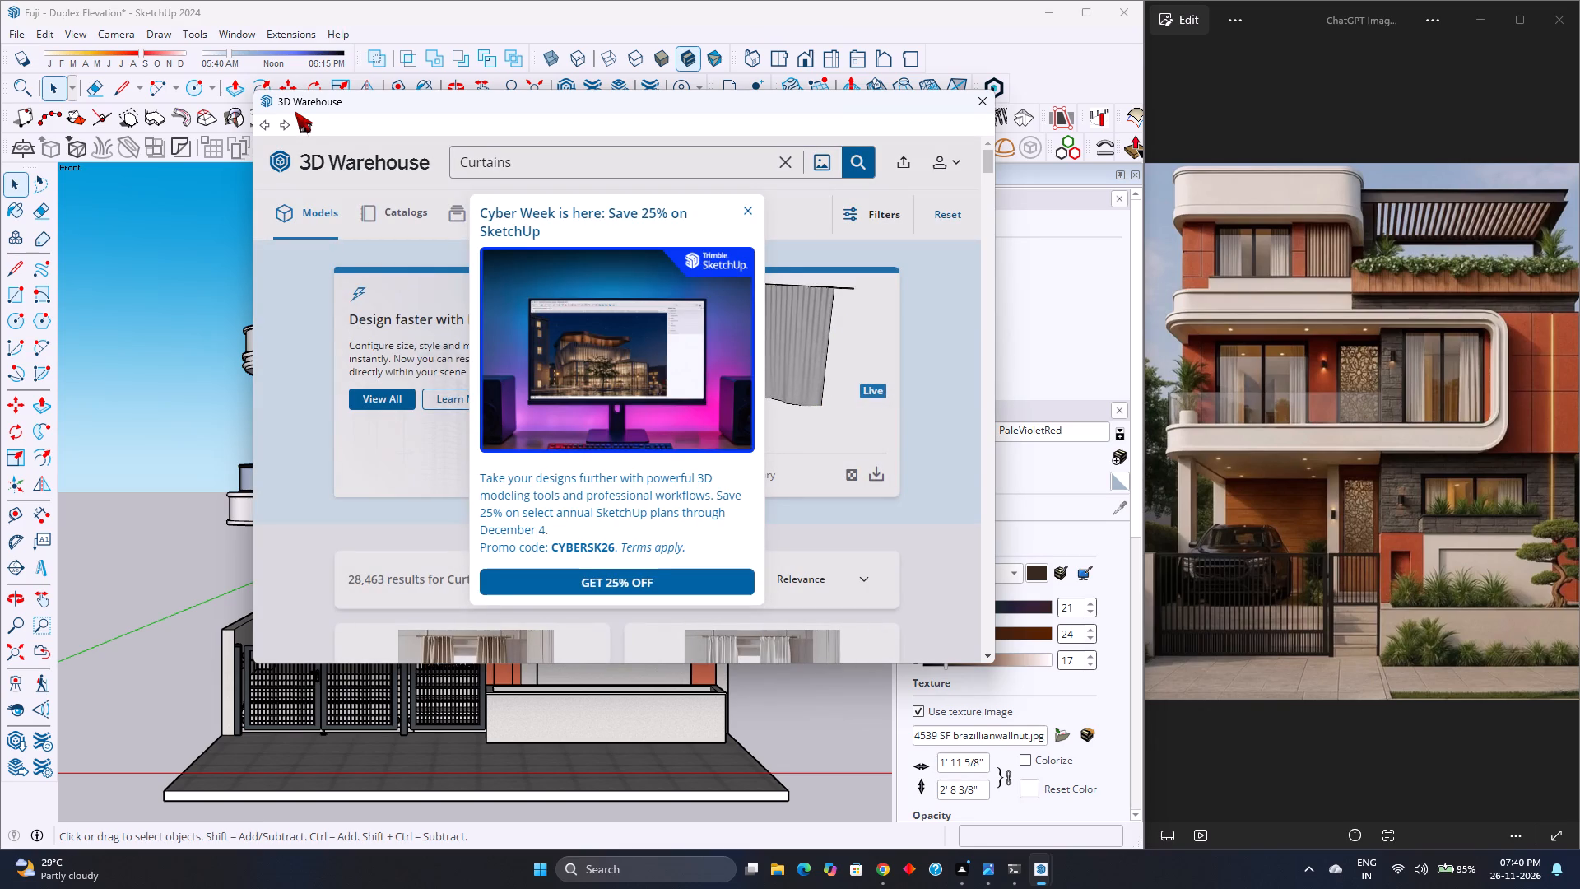
{"action": "left_click", "coordinate": [750, 211]}
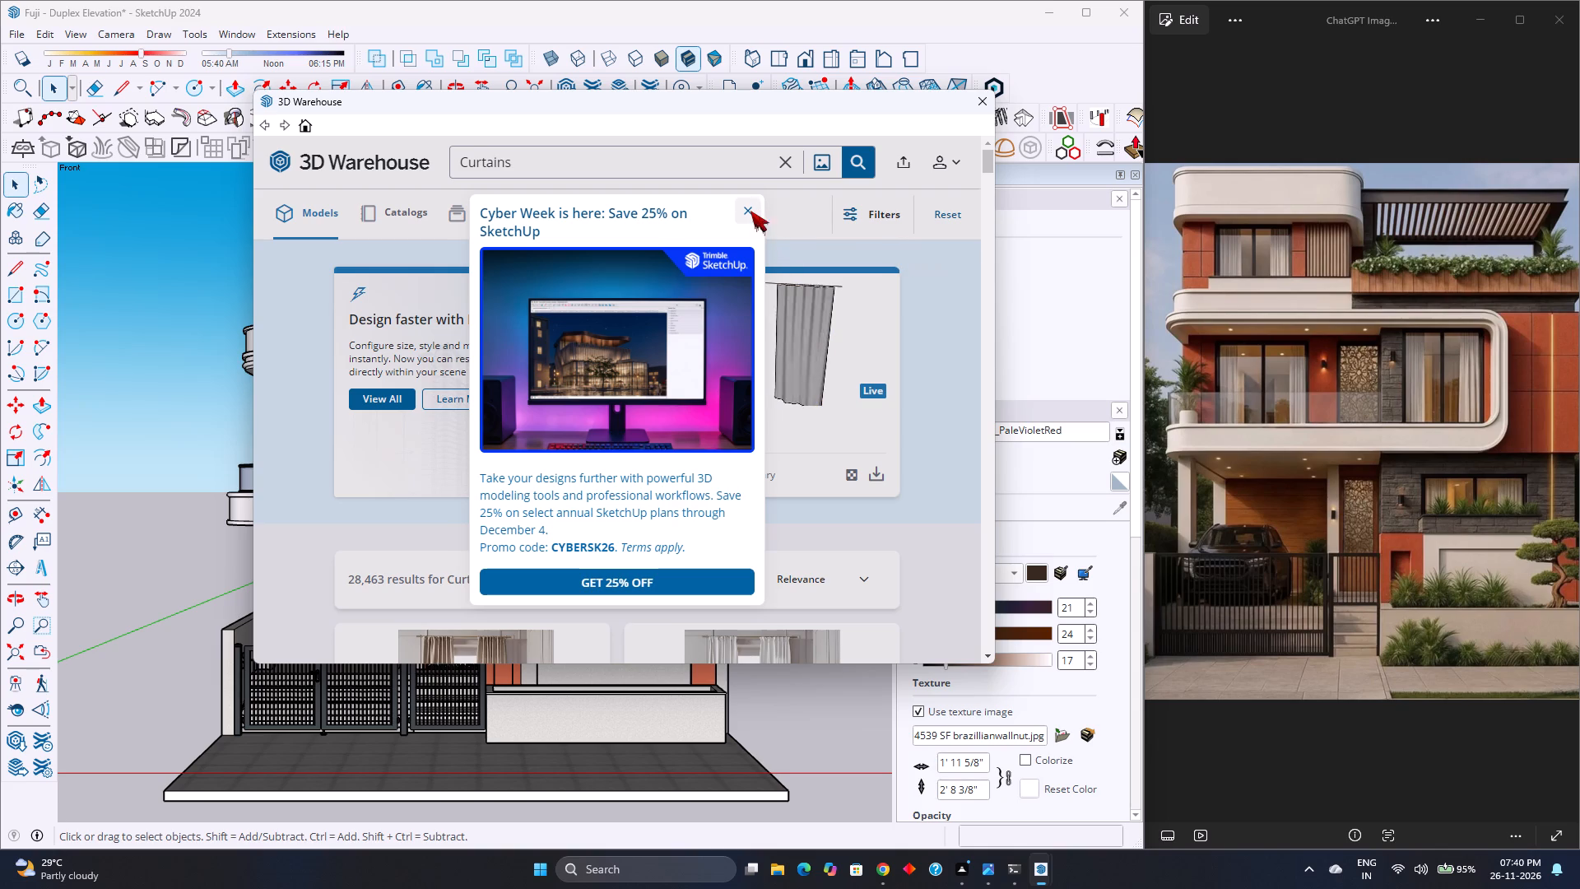
{"action": "left_click", "coordinate": [792, 160]}
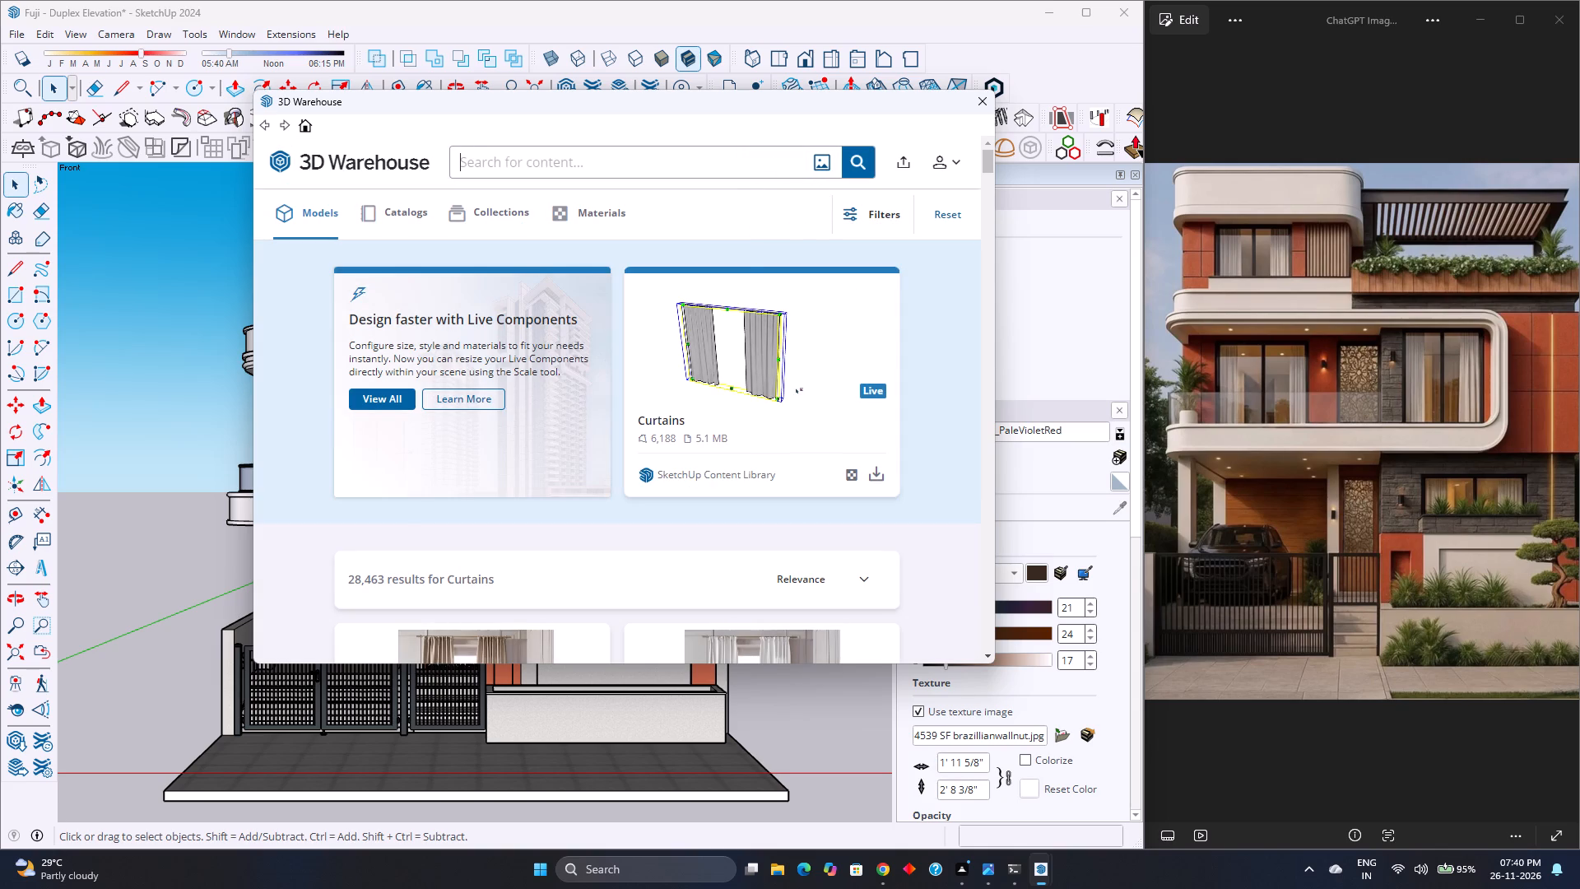
{"action": "type", "text": "car"}
{"action": "key", "text": "Return"}
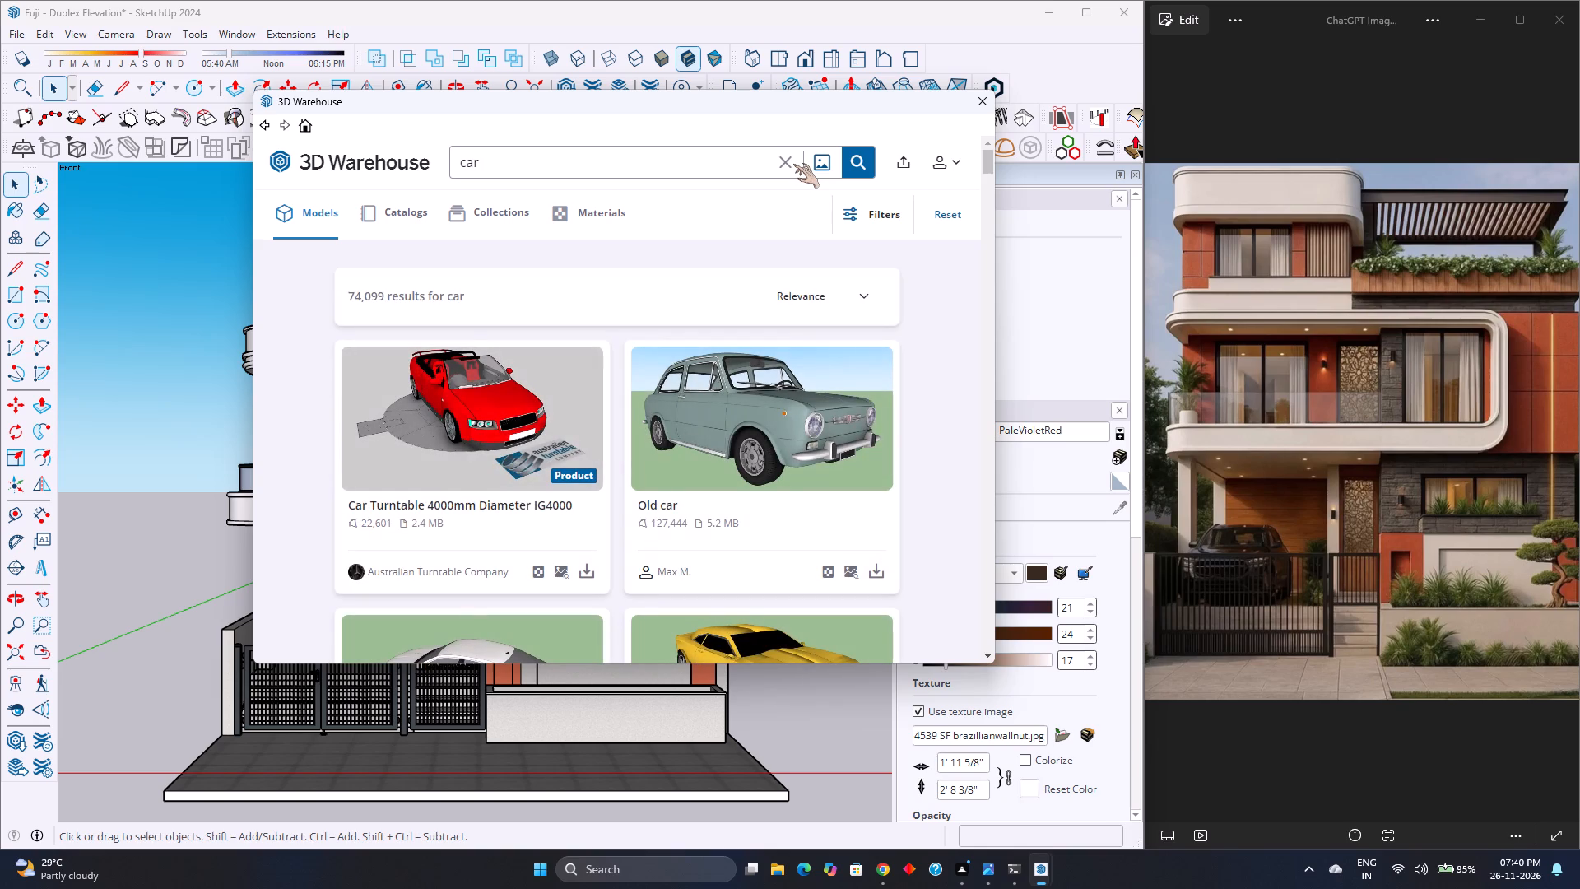
Browse the 3D Warehouse results for "car" for a dark car model resembling the one parked in the reference image.
{"action": "scroll", "coordinate": [594, 441], "scroll_direction": "down", "scroll_amount": 7}
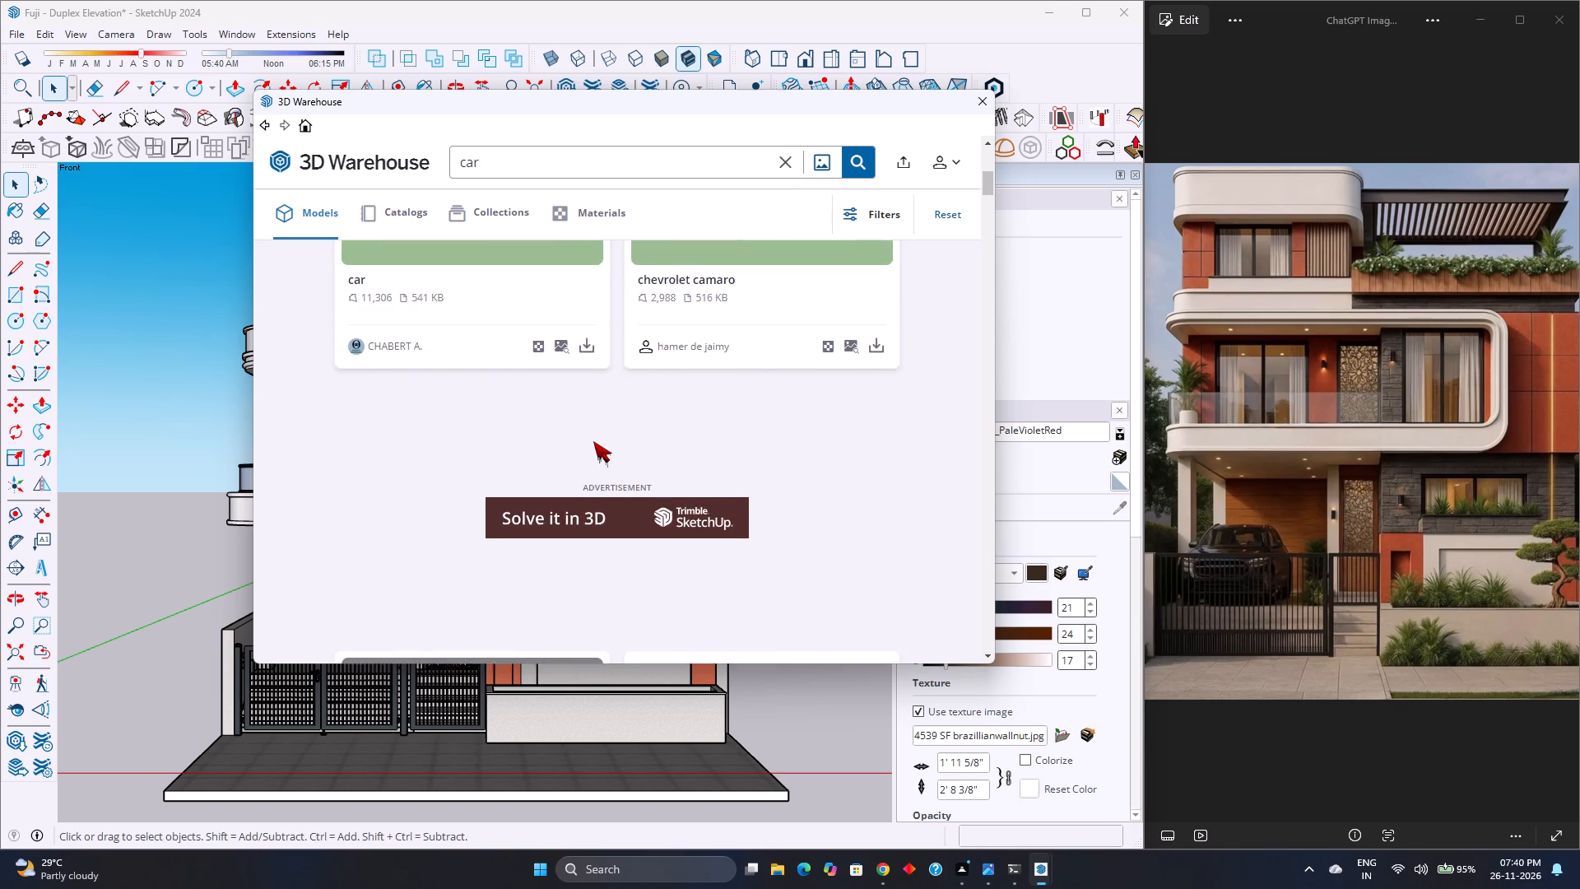
{"action": "scroll", "coordinate": [593, 441], "scroll_direction": "down", "scroll_amount": 2}
{"action": "scroll", "coordinate": [593, 441], "scroll_direction": "up", "scroll_amount": 1}
{"action": "scroll", "coordinate": [593, 440], "scroll_direction": "down", "scroll_amount": 12}
{"action": "scroll", "coordinate": [593, 440], "scroll_direction": "up", "scroll_amount": 1}
{"action": "scroll", "coordinate": [593, 440], "scroll_direction": "down", "scroll_amount": 15}
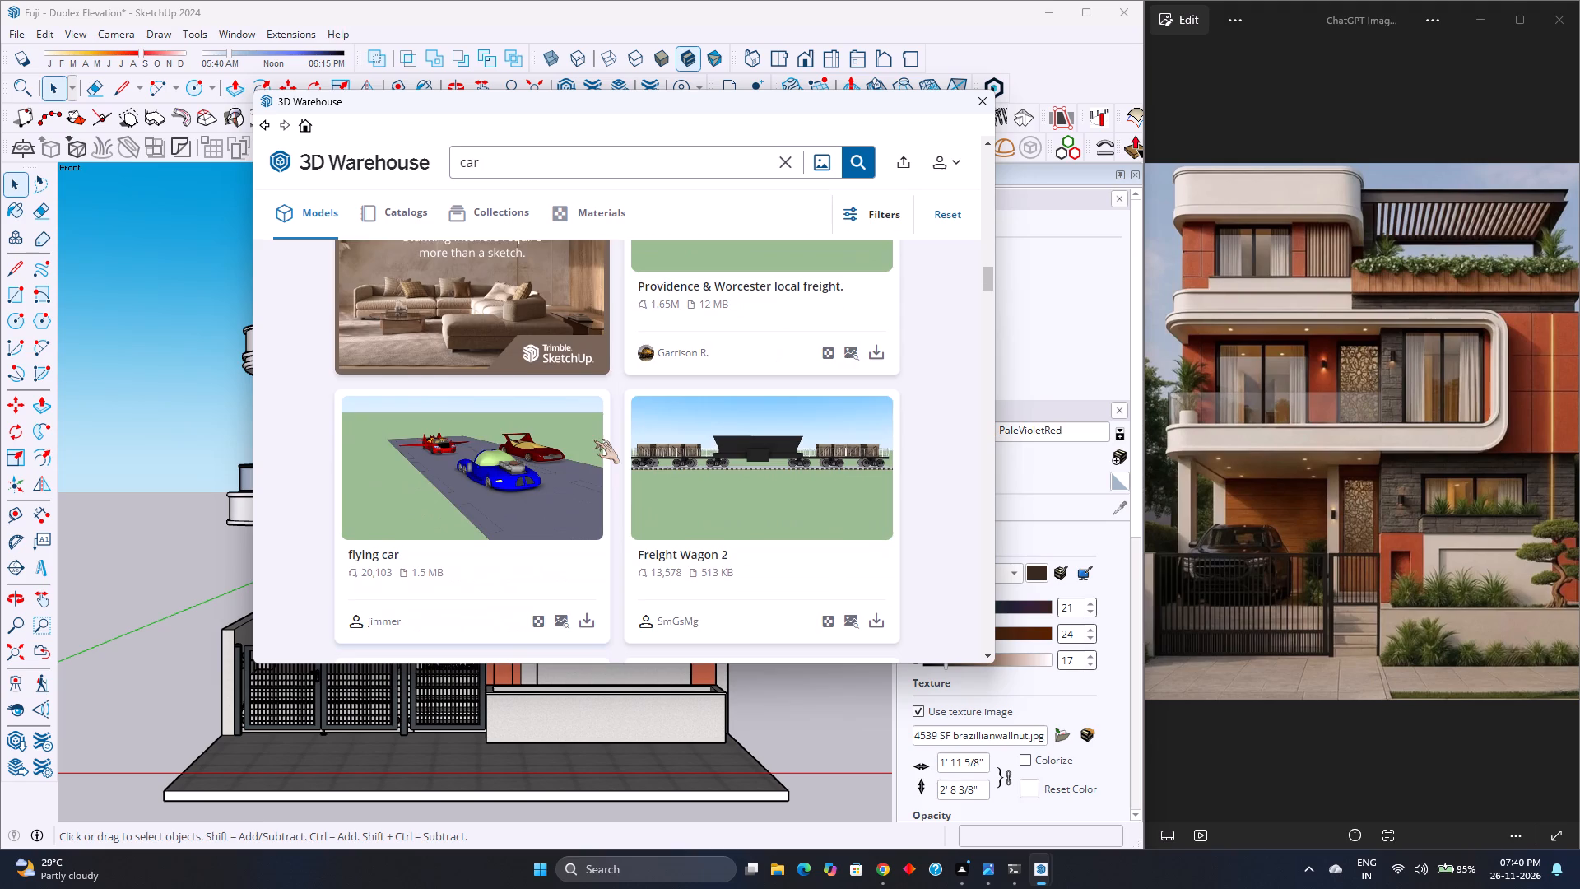
{"action": "scroll", "coordinate": [593, 440], "scroll_direction": "down", "scroll_amount": 15}
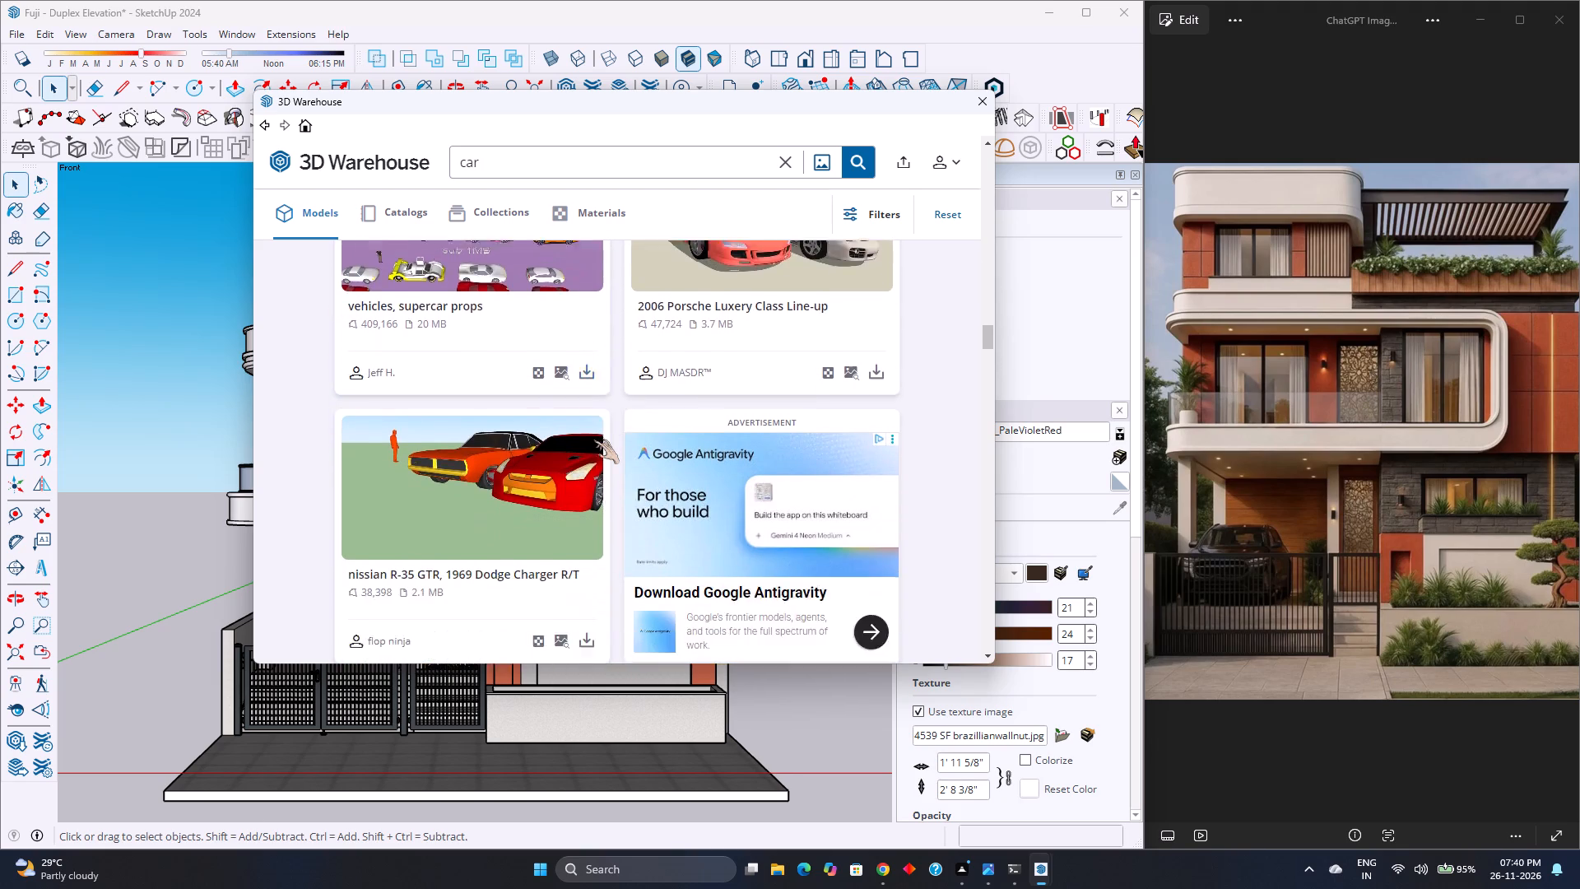
{"action": "scroll", "coordinate": [593, 440], "scroll_direction": "down", "scroll_amount": 13}
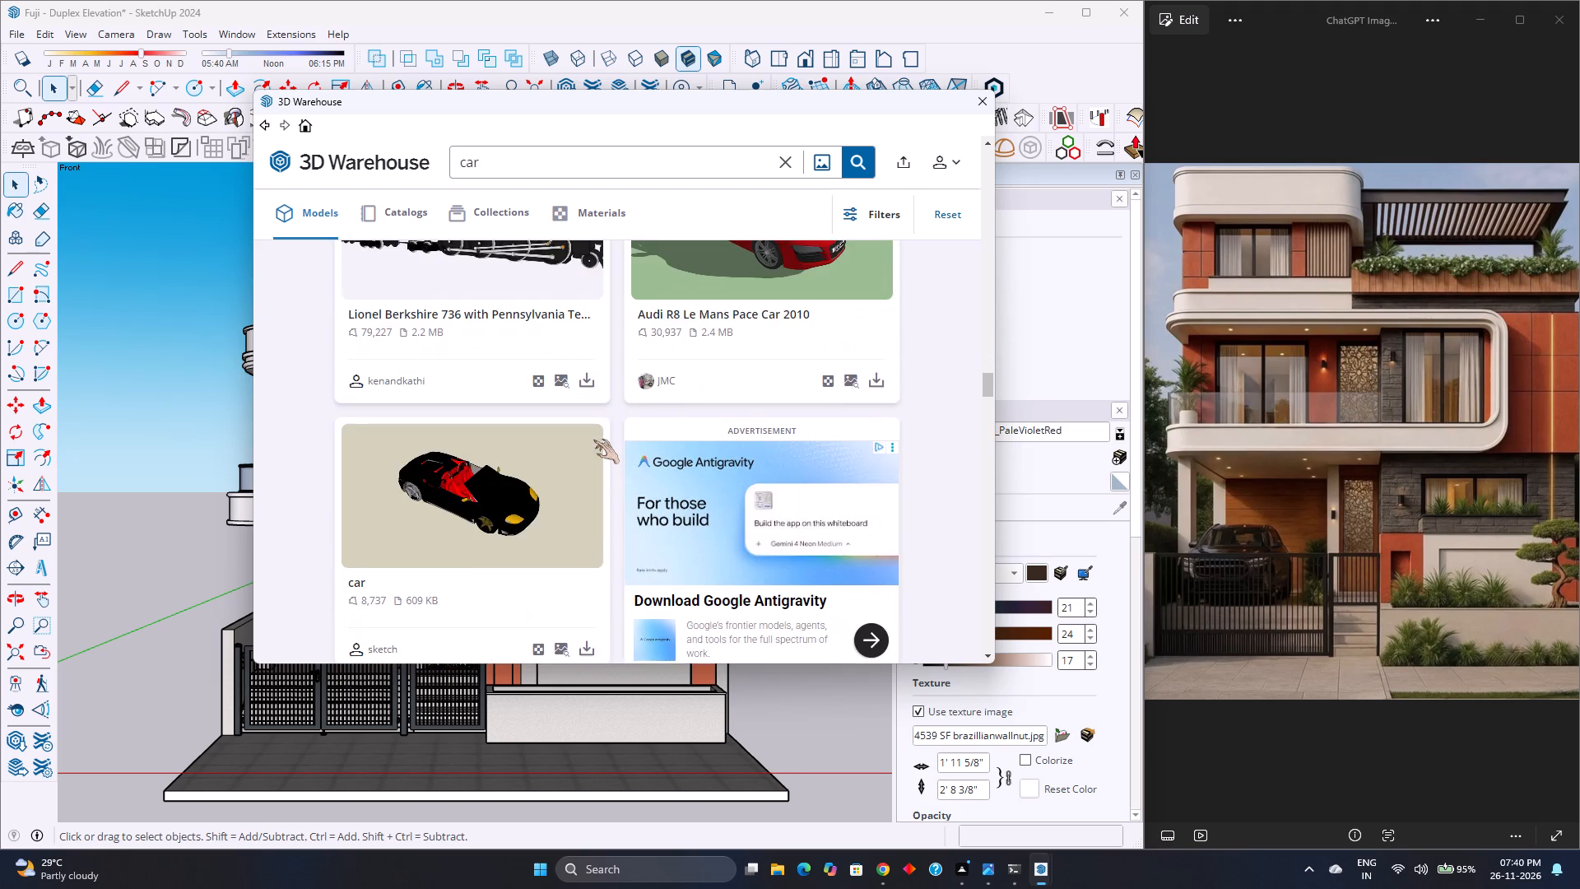
{"action": "scroll", "coordinate": [593, 440], "scroll_direction": "down", "scroll_amount": 6}
{"action": "scroll", "coordinate": [593, 440], "scroll_direction": "up", "scroll_amount": 4}
{"action": "scroll", "coordinate": [593, 440], "scroll_direction": "down", "scroll_amount": 9}
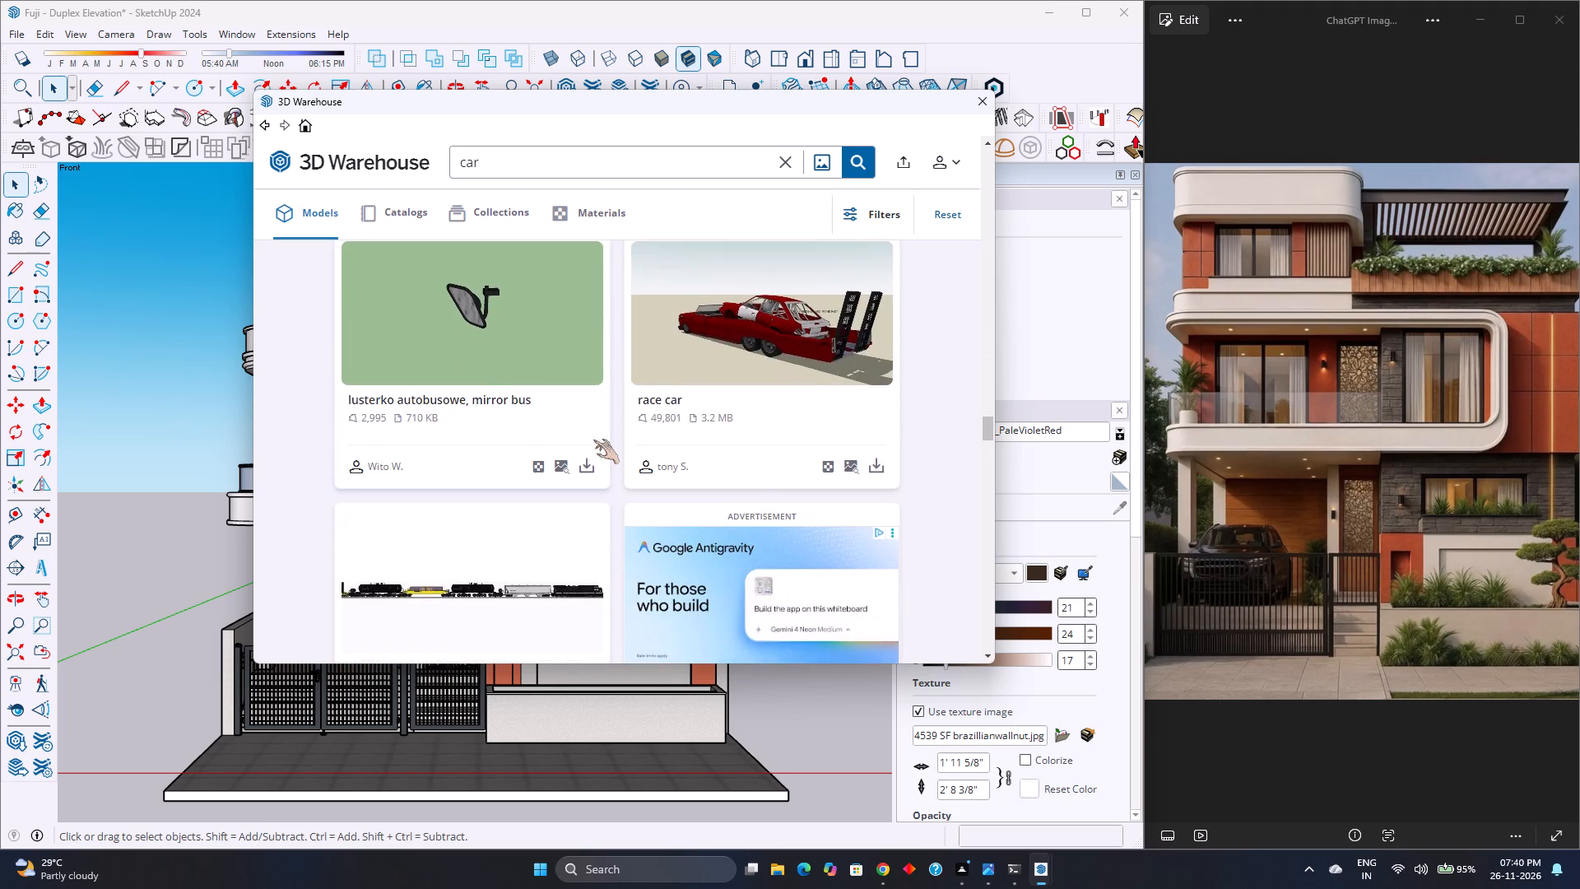
{"action": "scroll", "coordinate": [593, 440], "scroll_direction": "down", "scroll_amount": 12}
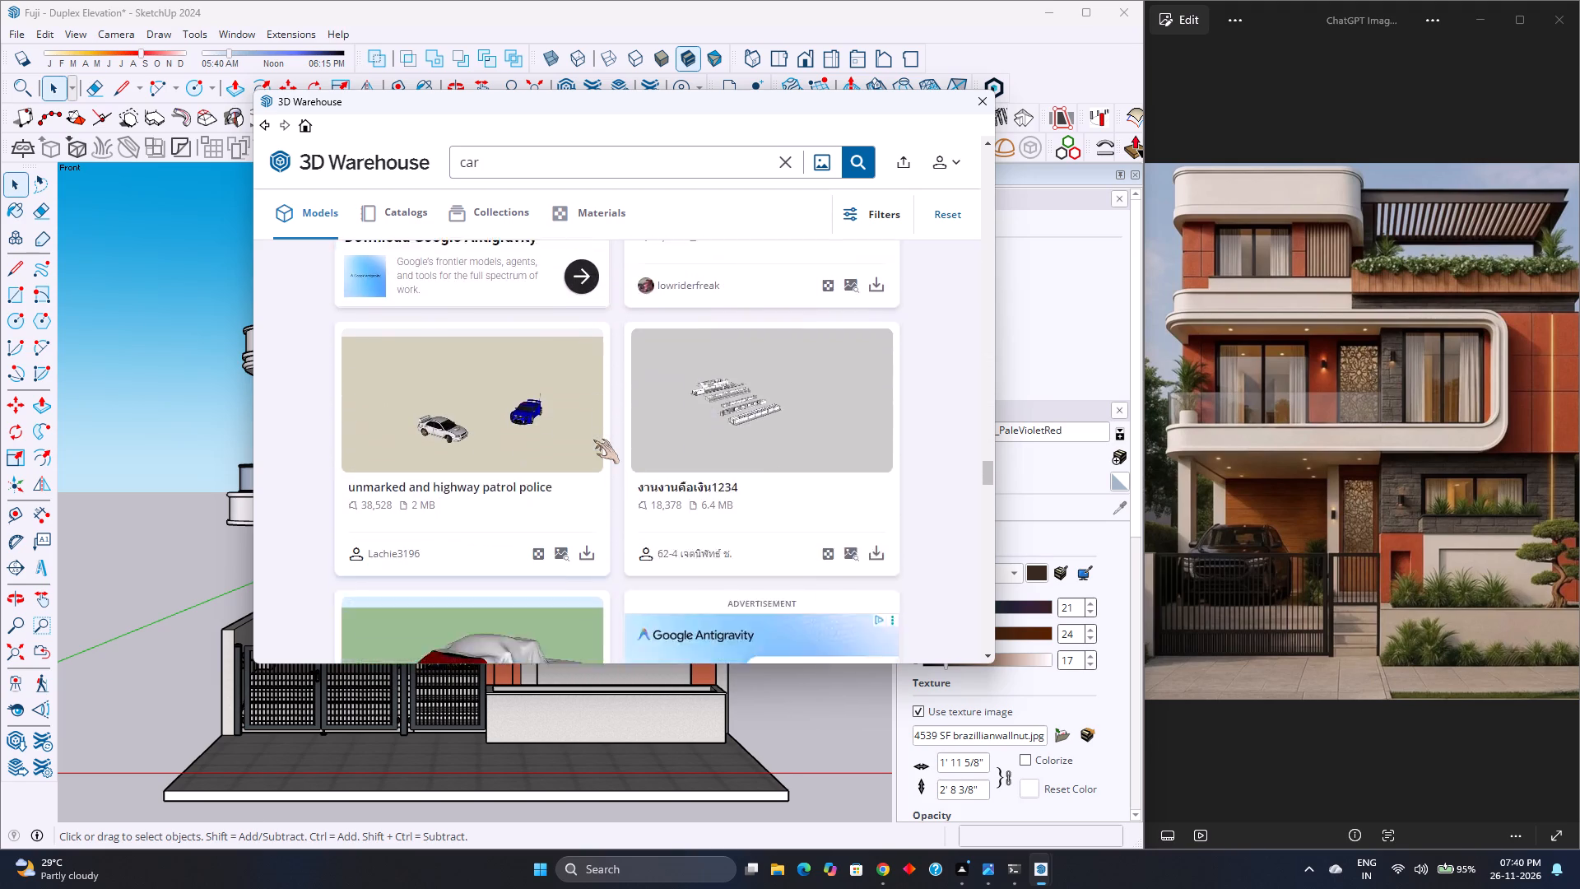
{"action": "scroll", "coordinate": [593, 440], "scroll_direction": "down", "scroll_amount": 9}
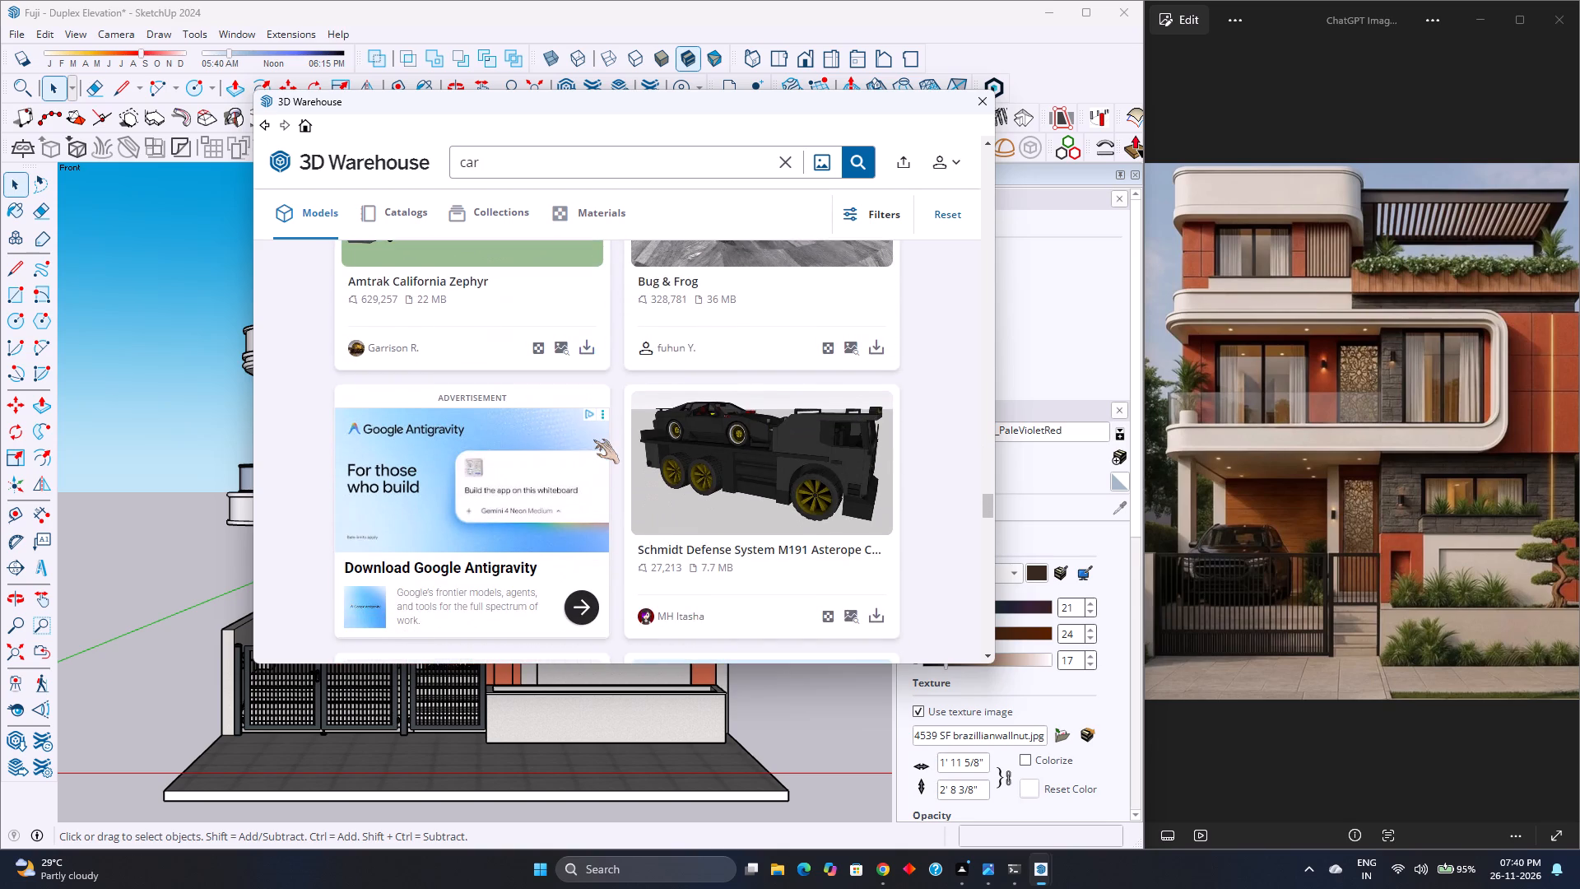
{"action": "scroll", "coordinate": [593, 440], "scroll_direction": "down", "scroll_amount": 9}
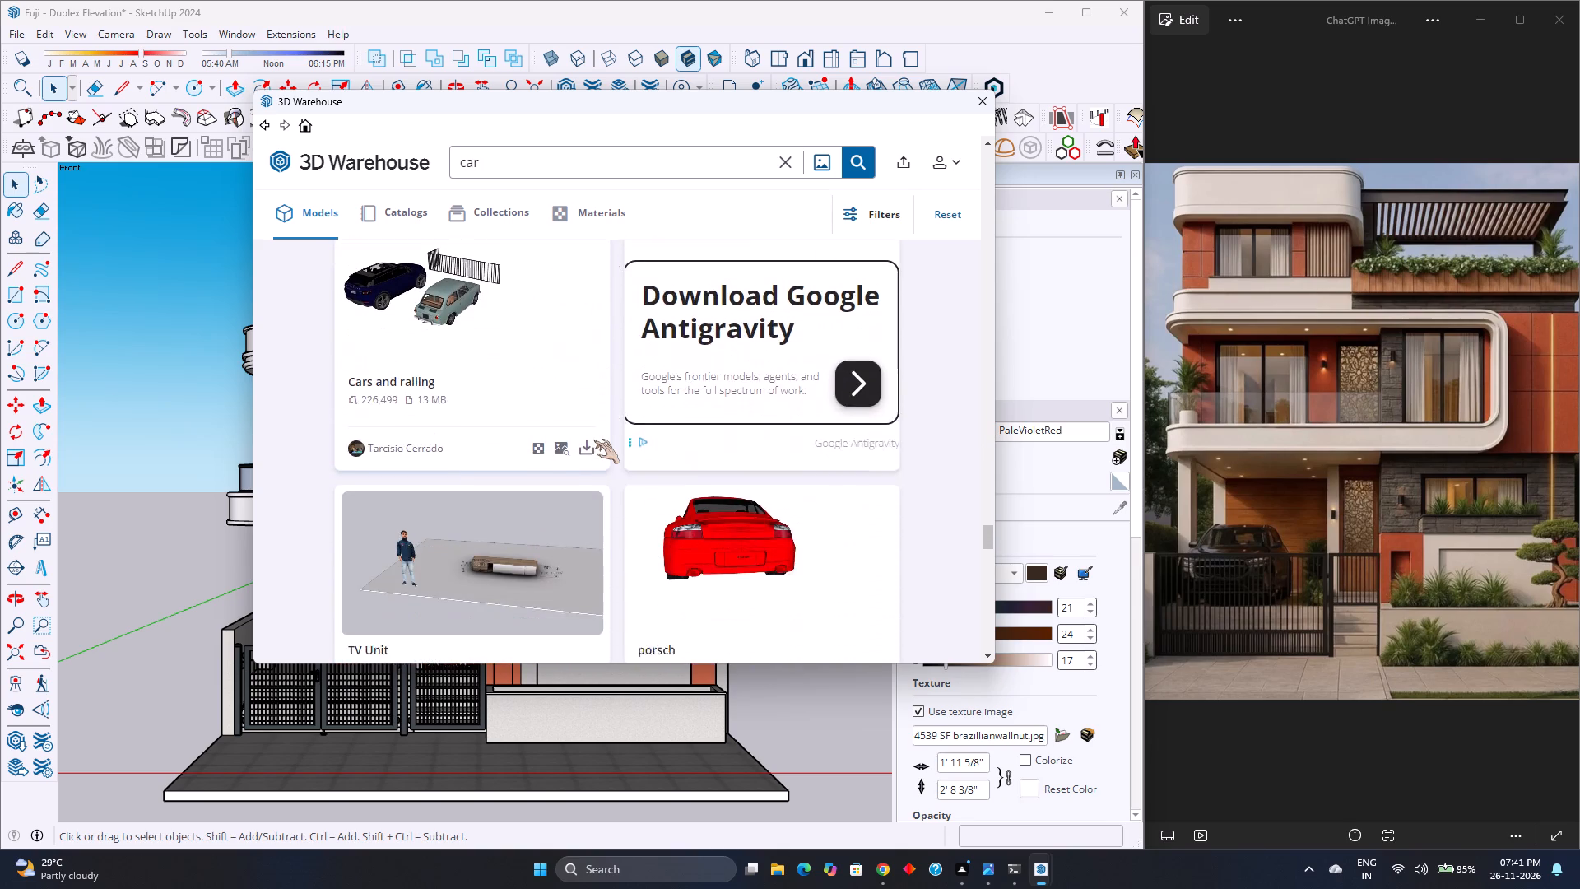
{"action": "scroll", "coordinate": [593, 440], "scroll_direction": "down", "scroll_amount": 13}
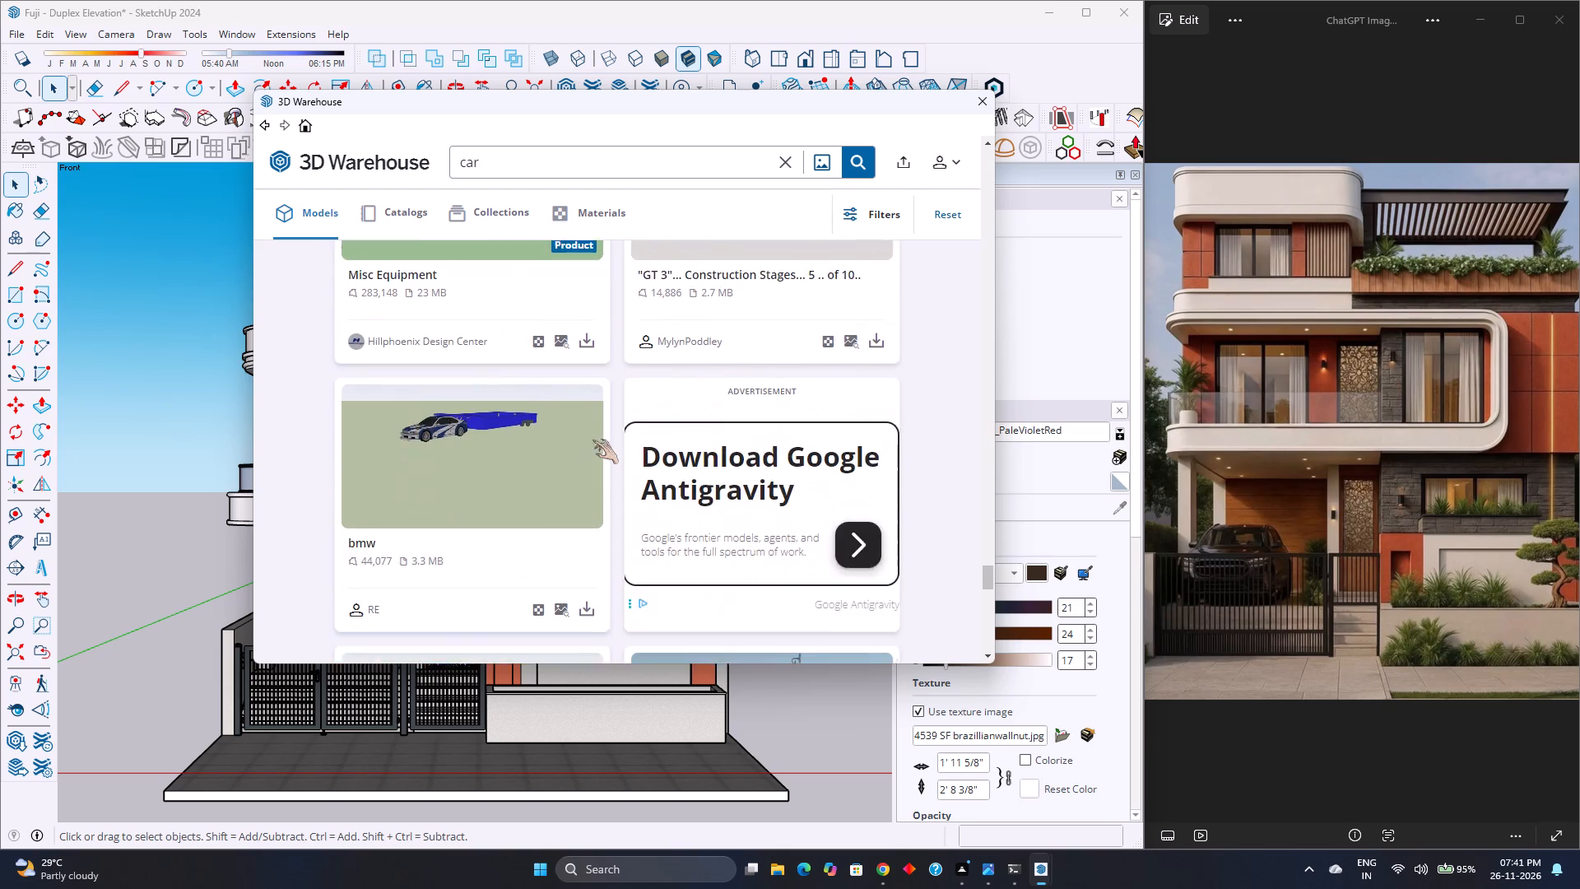
{"action": "scroll", "coordinate": [592, 440], "scroll_direction": "up", "scroll_amount": 1}
{"action": "scroll", "coordinate": [592, 440], "scroll_direction": "down", "scroll_amount": 14}
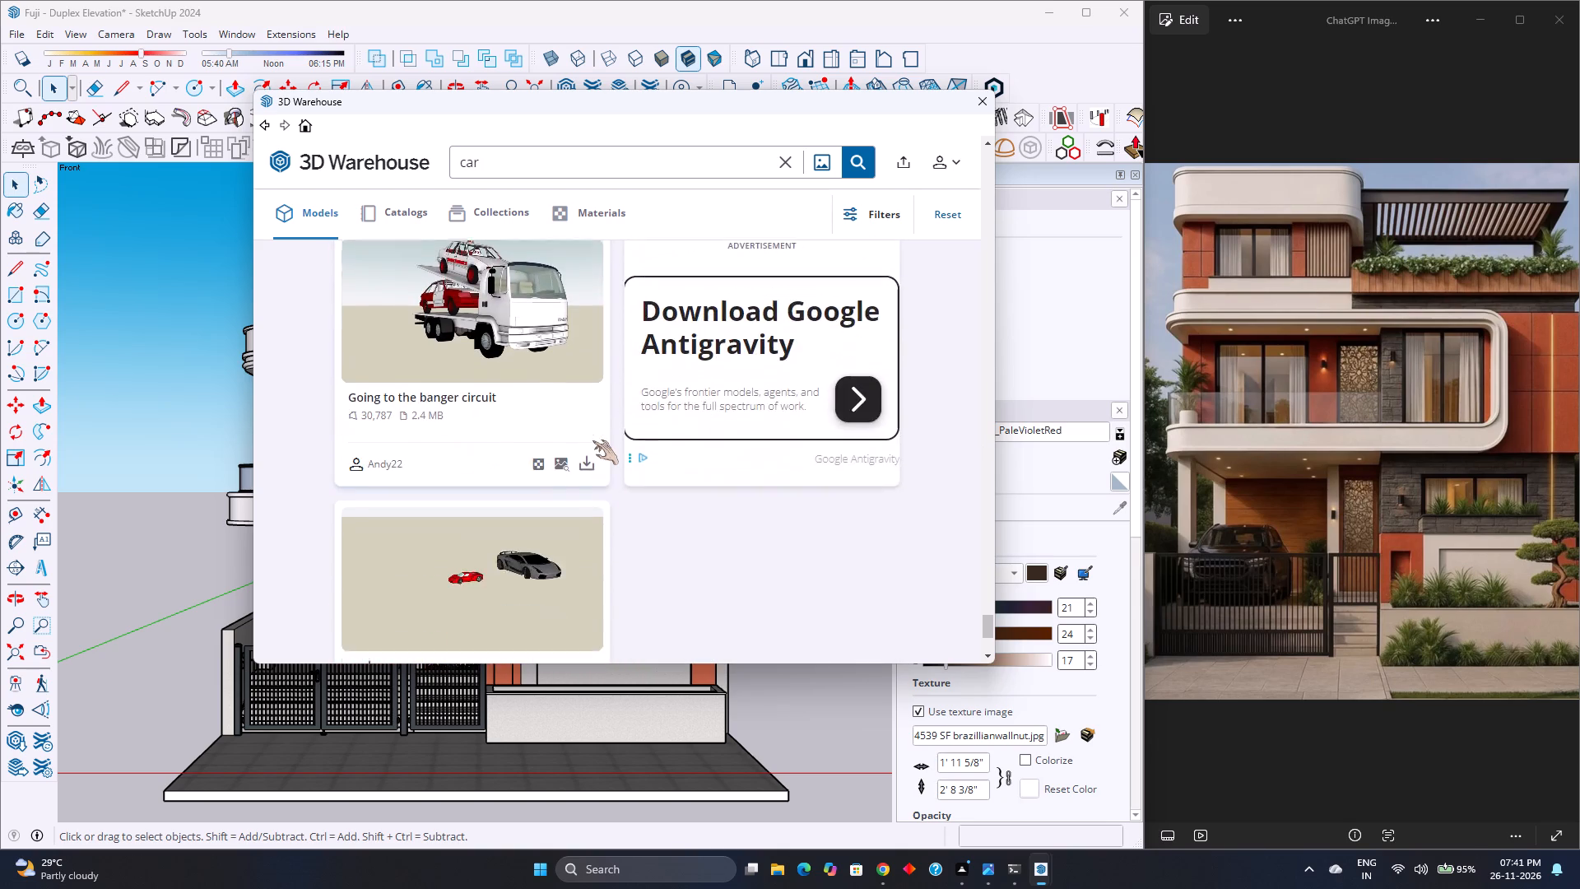
{"action": "scroll", "coordinate": [592, 440], "scroll_direction": "down", "scroll_amount": 8}
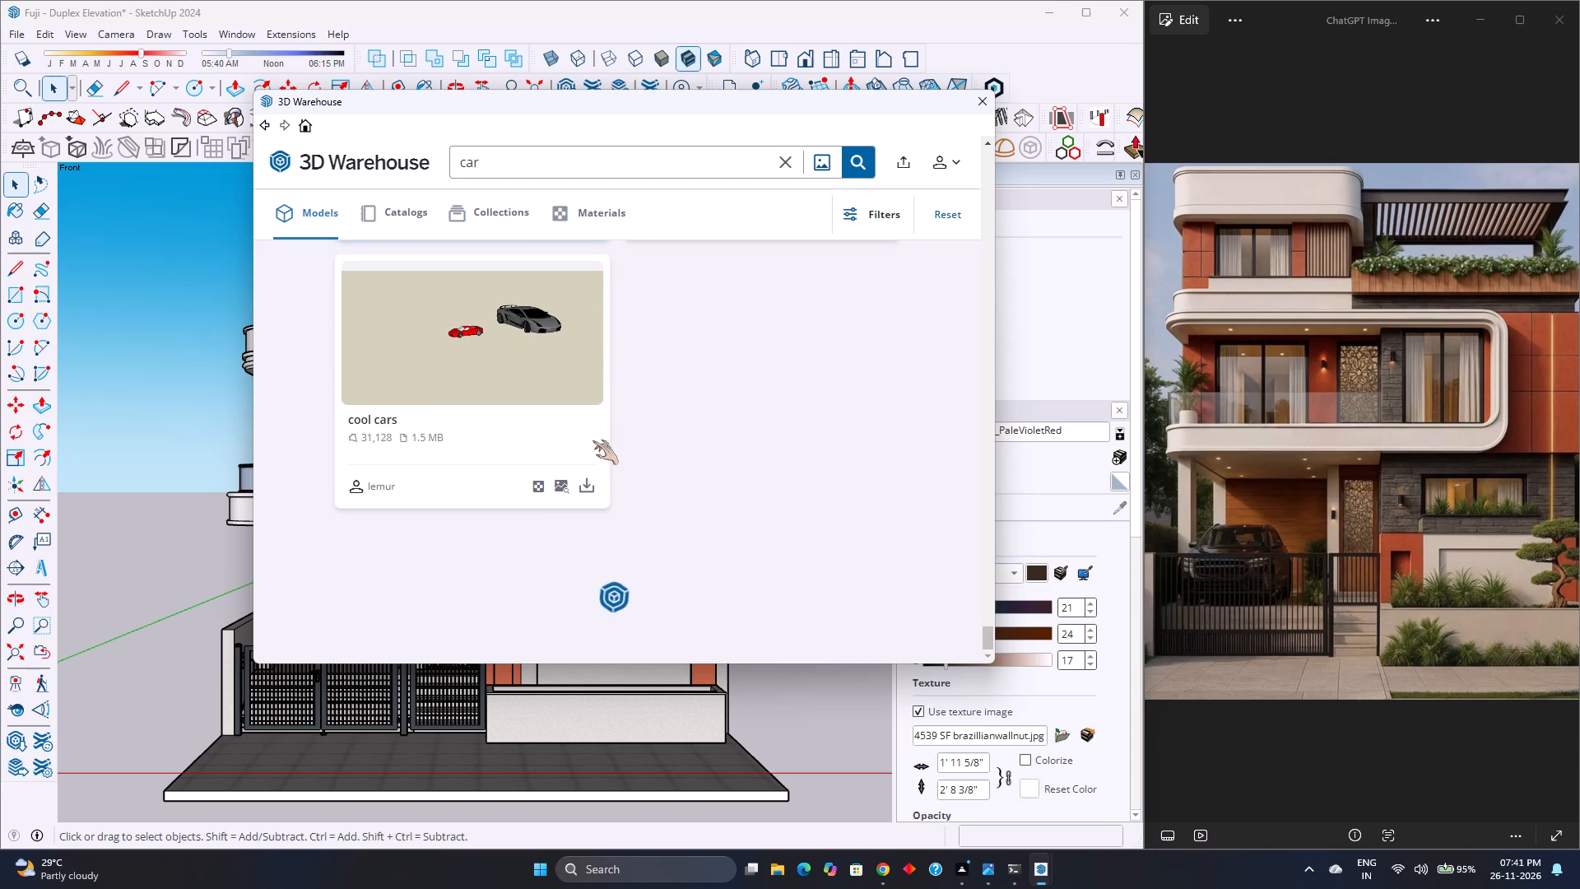
{"action": "scroll", "coordinate": [592, 440], "scroll_direction": "down", "scroll_amount": 5}
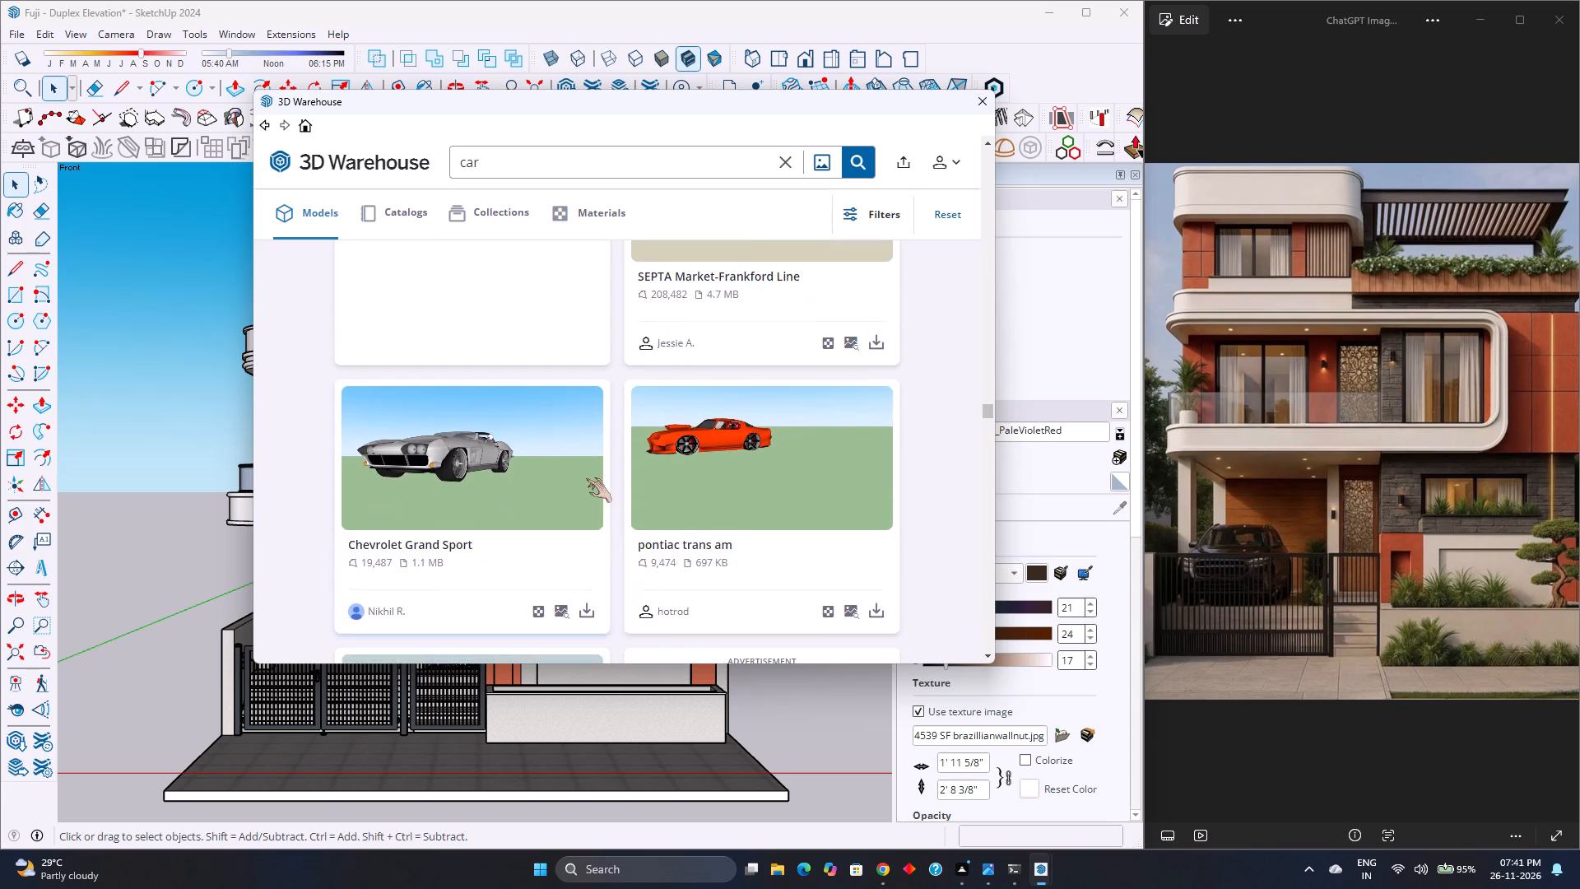
{"action": "scroll", "coordinate": [590, 478], "scroll_direction": "down", "scroll_amount": 3}
{"action": "scroll", "coordinate": [590, 478], "scroll_direction": "up", "scroll_amount": 1}
{"action": "scroll", "coordinate": [590, 478], "scroll_direction": "down", "scroll_amount": 8}
{"action": "scroll", "coordinate": [590, 478], "scroll_direction": "up", "scroll_amount": 1}
{"action": "scroll", "coordinate": [590, 478], "scroll_direction": "down", "scroll_amount": 10}
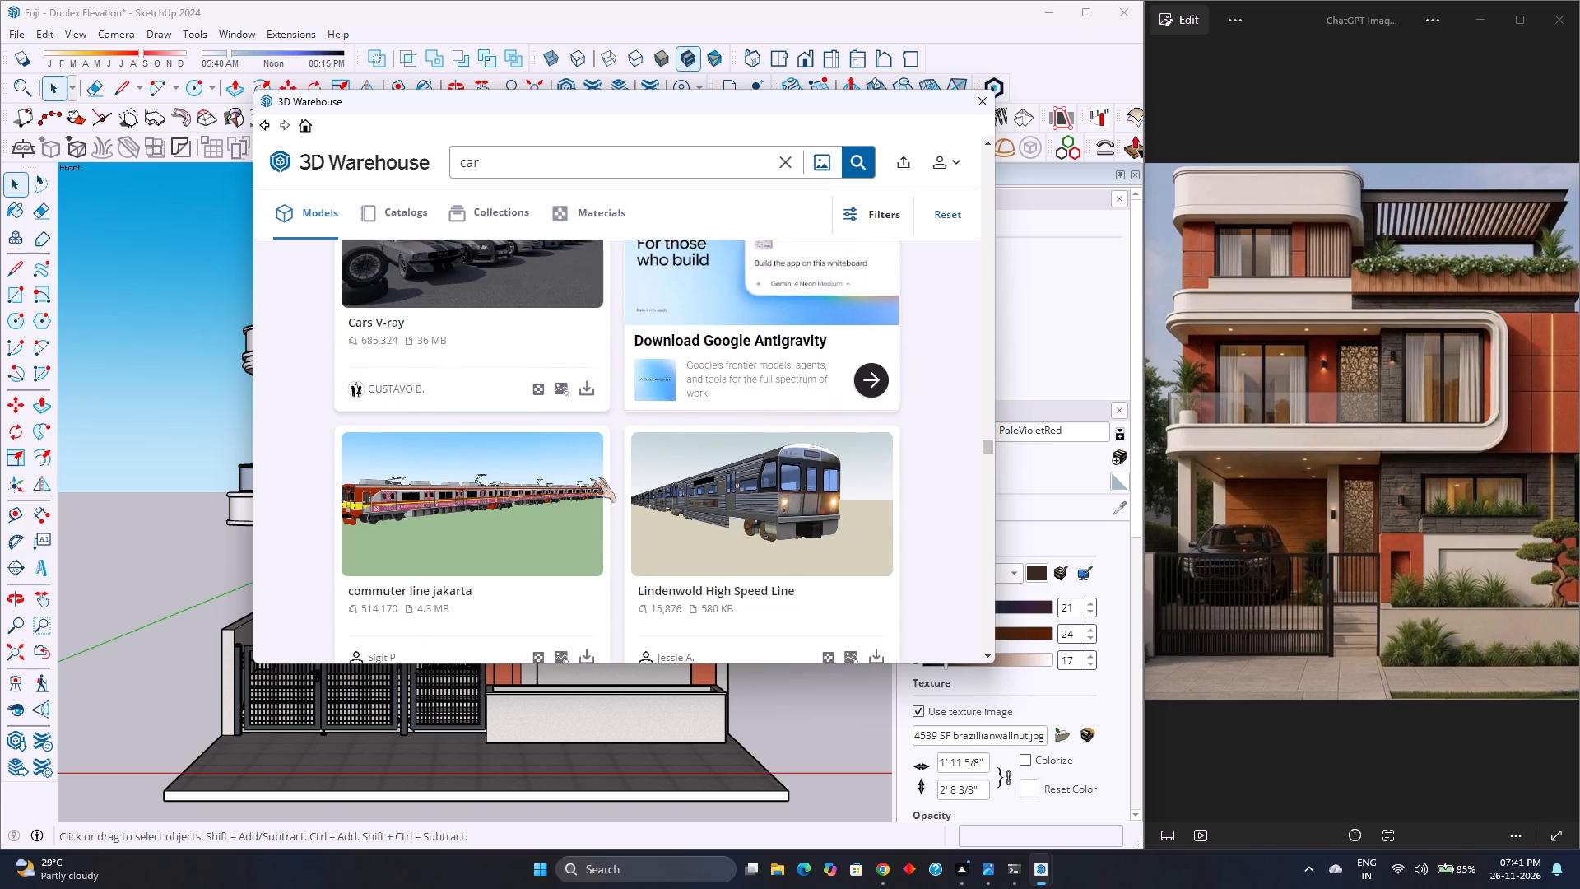
{"action": "scroll", "coordinate": [590, 478], "scroll_direction": "down", "scroll_amount": 12}
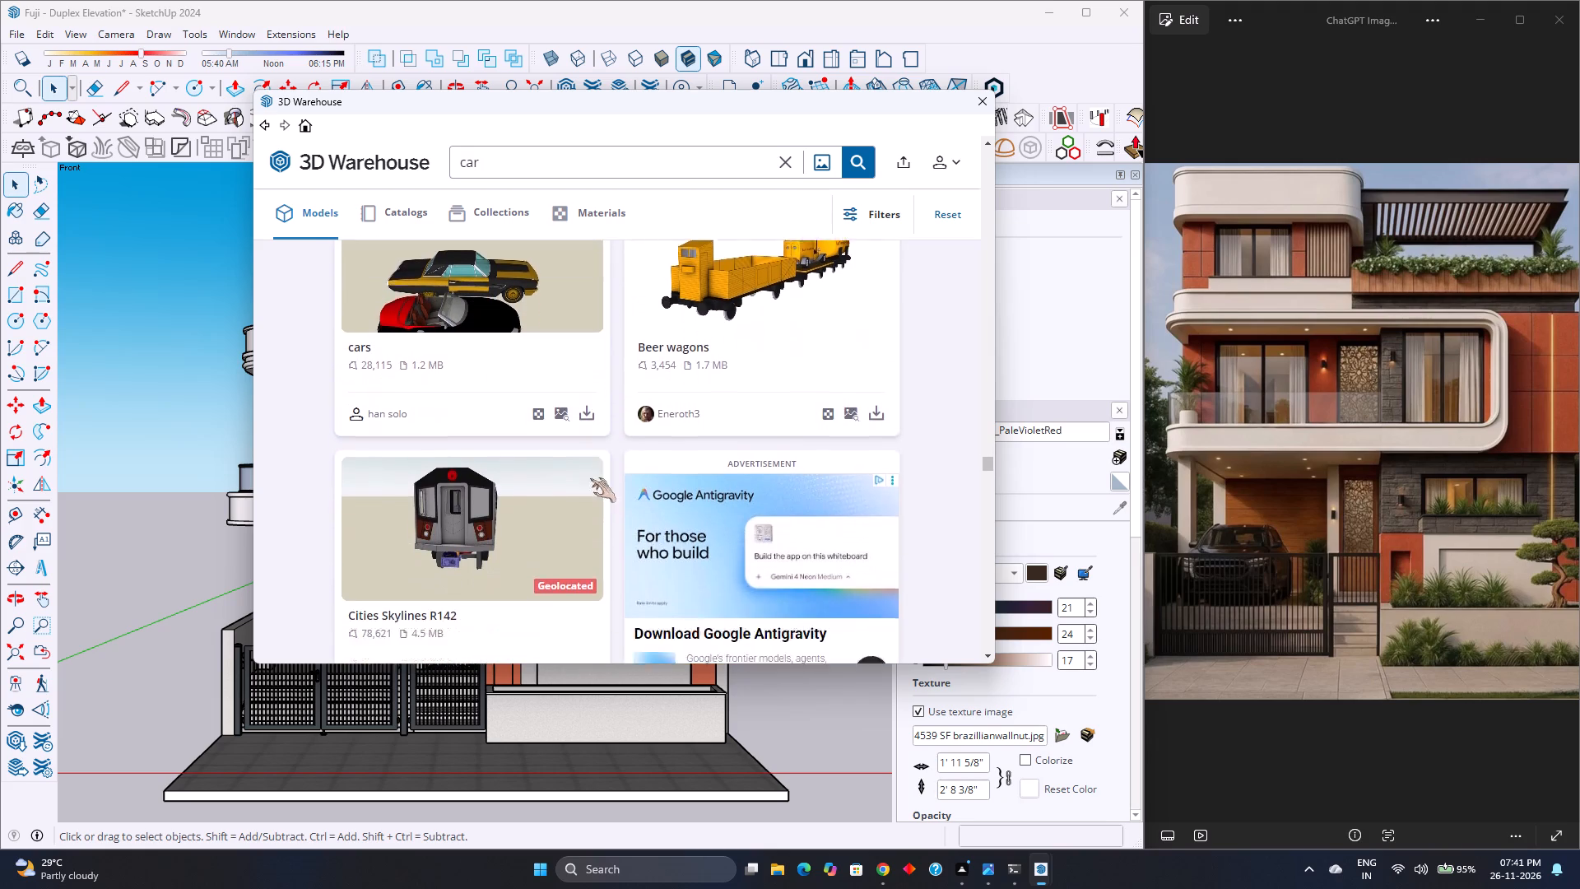
{"action": "scroll", "coordinate": [590, 478], "scroll_direction": "down", "scroll_amount": 9}
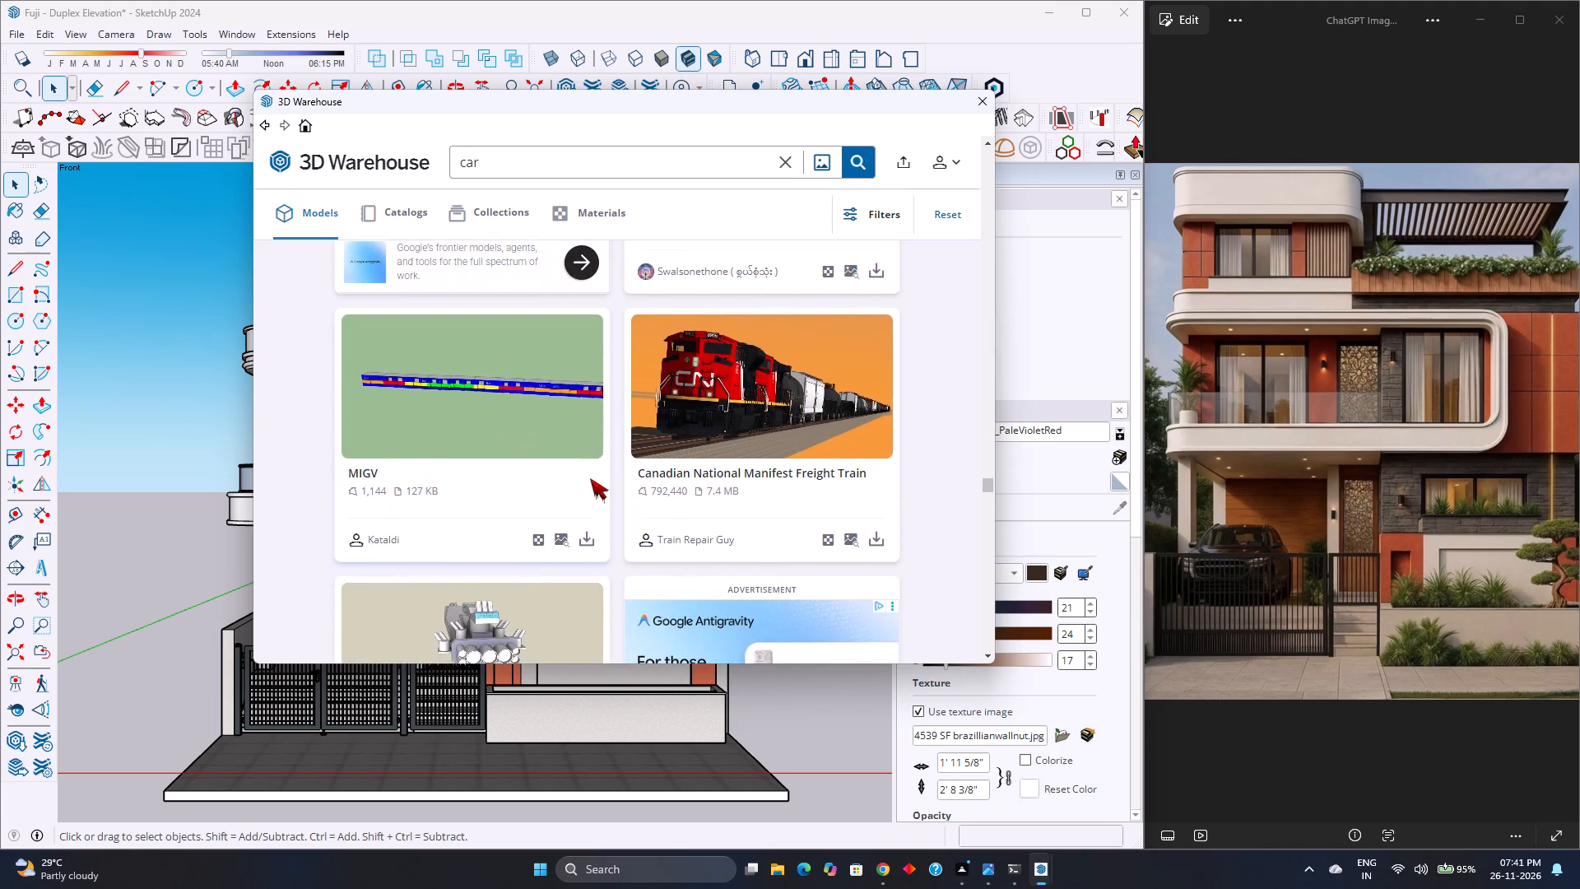
{"action": "scroll", "coordinate": [590, 478], "scroll_direction": "down", "scroll_amount": 7}
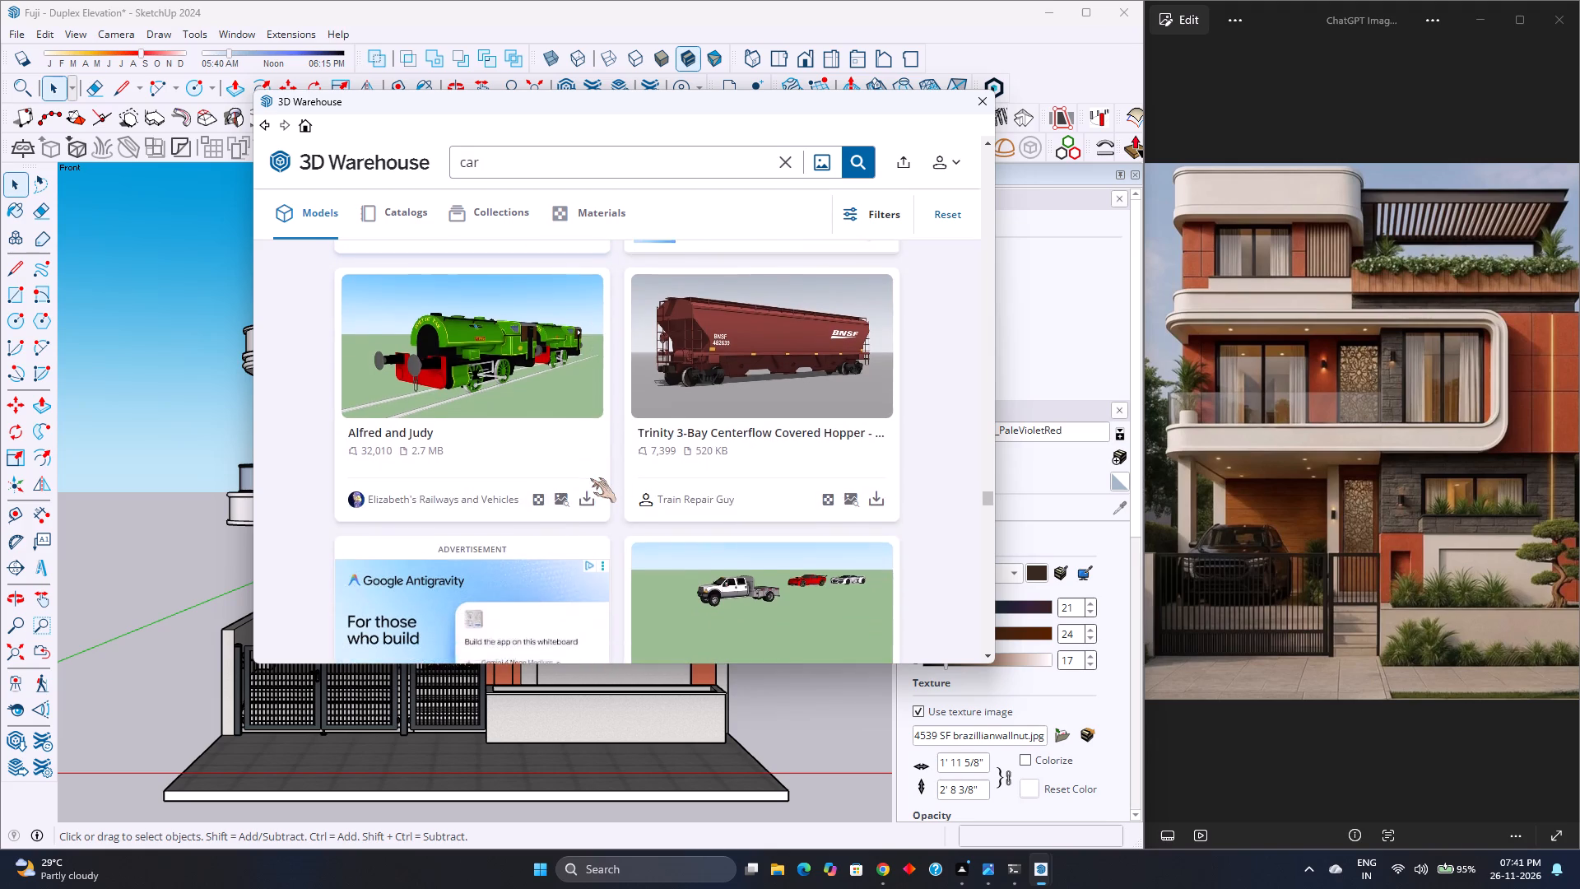
{"action": "scroll", "coordinate": [590, 478], "scroll_direction": "down", "scroll_amount": 11}
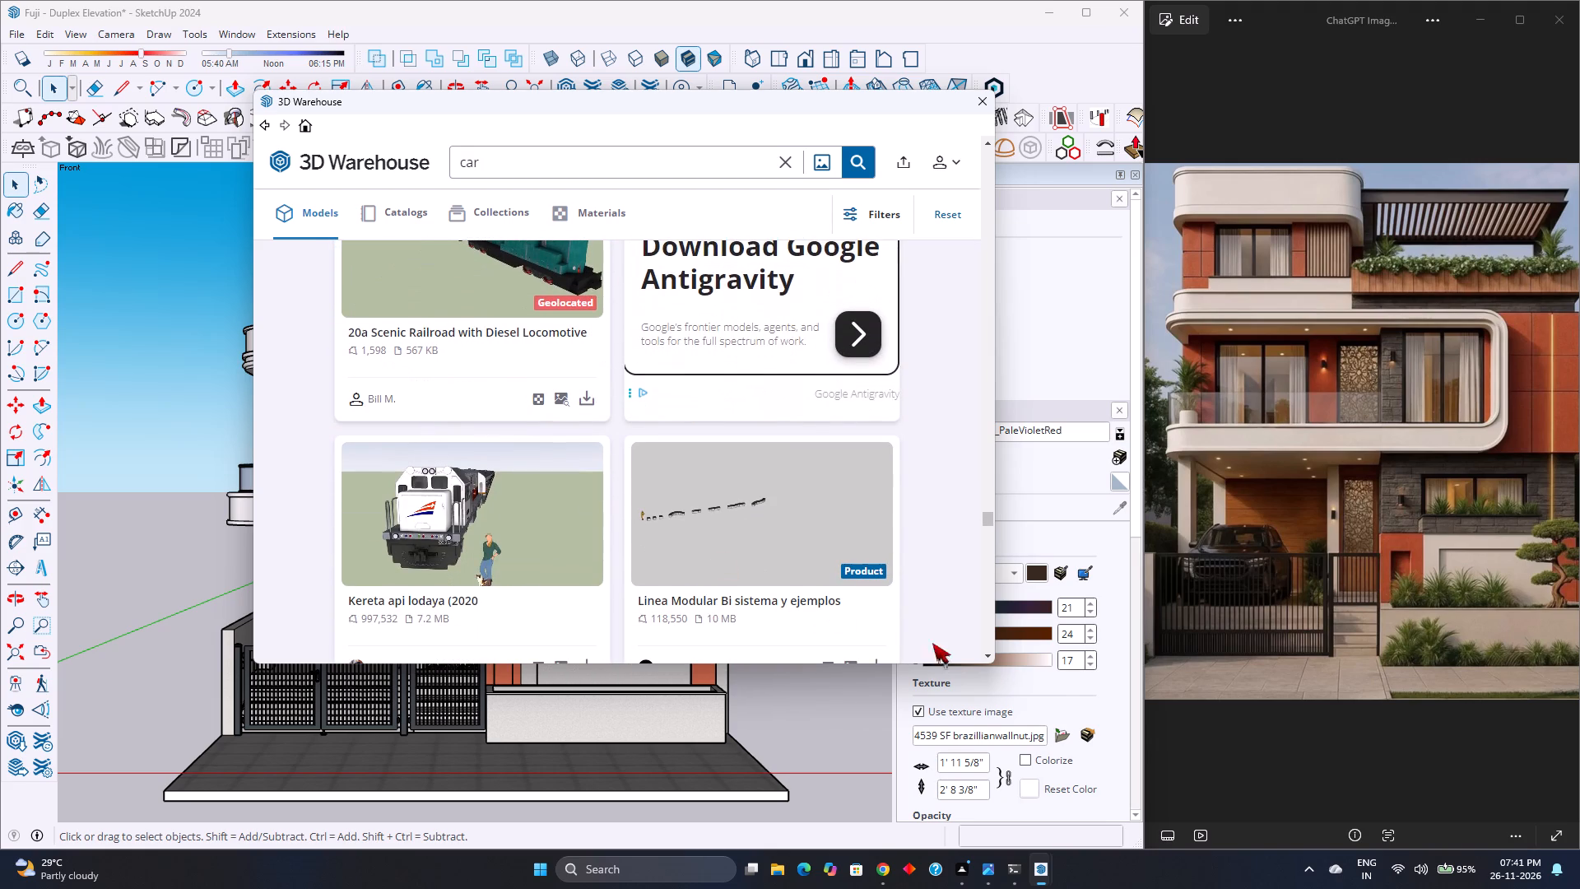
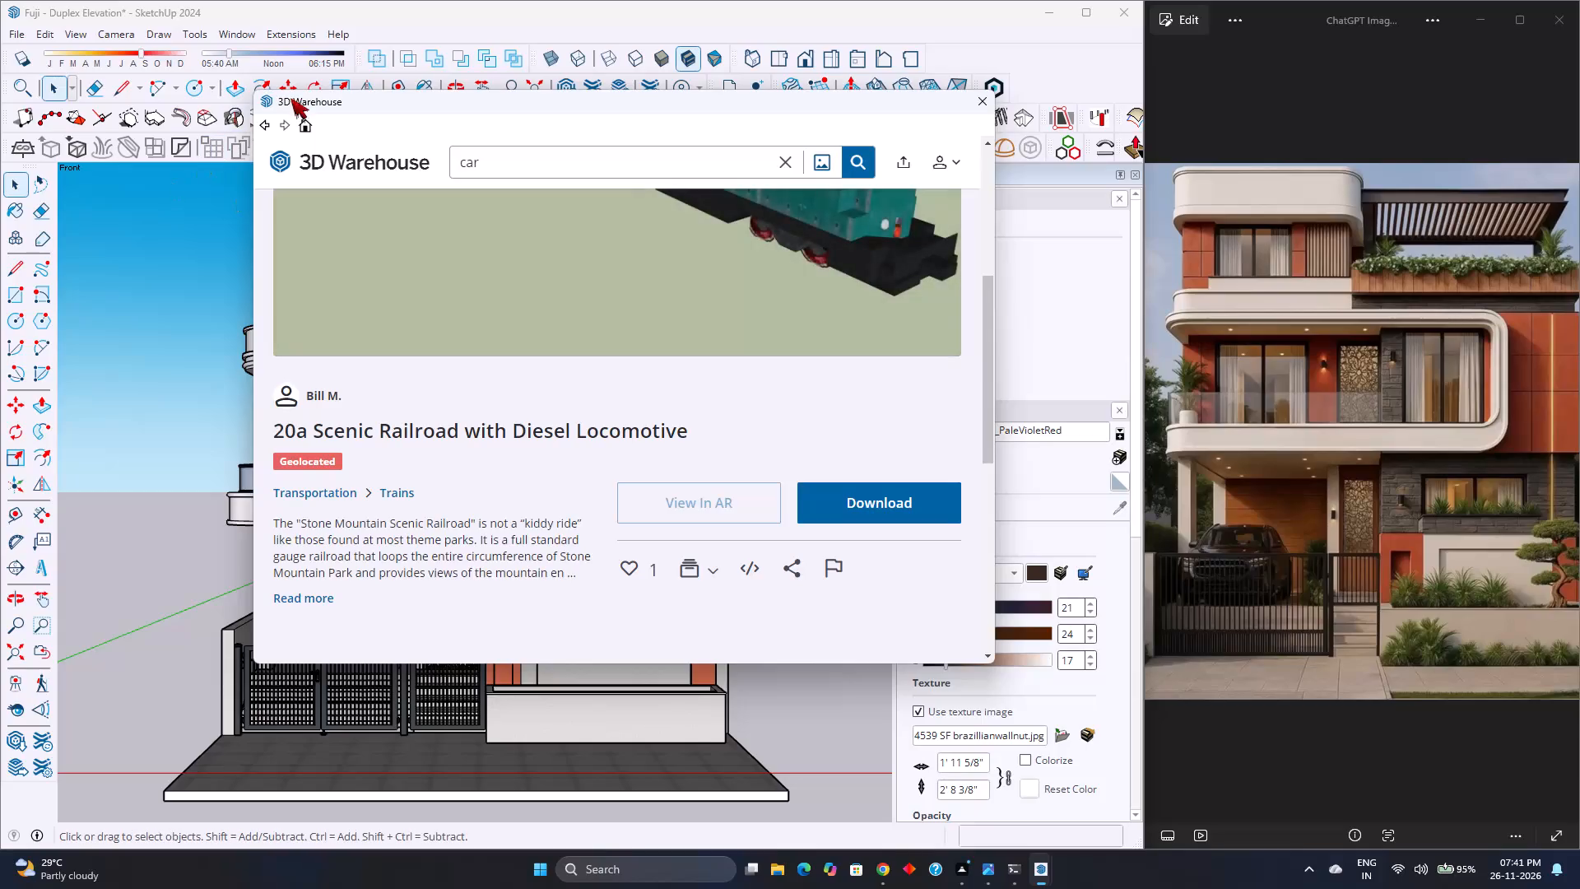
Leave the diesel locomotive model page and return to the 3D Warehouse results for "car".
{"action": "left_click", "coordinate": [270, 128]}
{"action": "scroll", "coordinate": [450, 431], "scroll_direction": "down", "scroll_amount": 1}
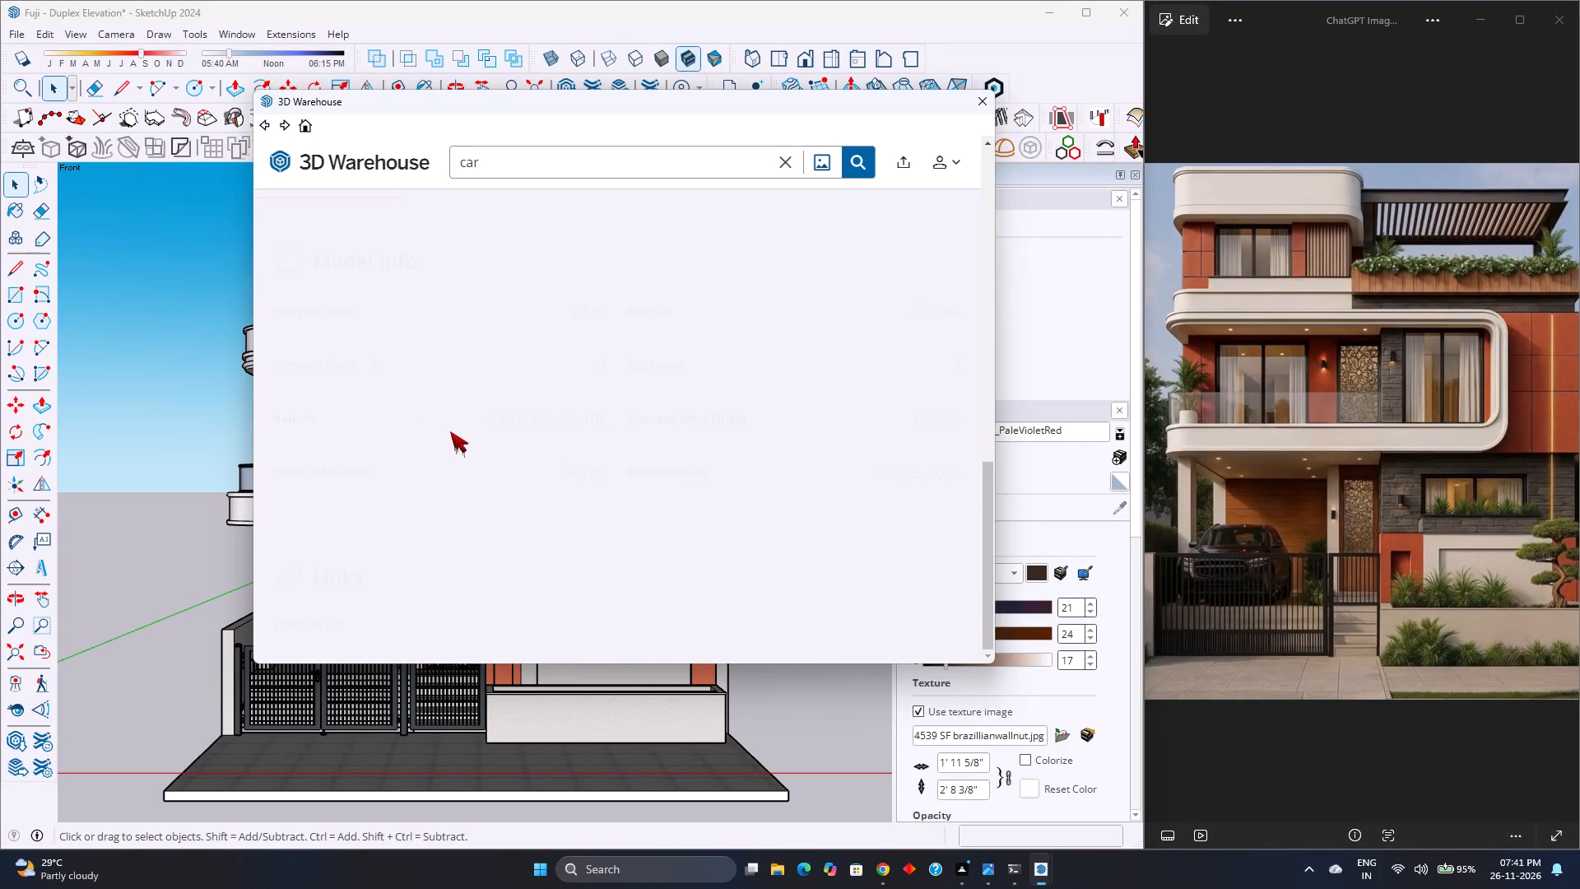
{"action": "scroll", "coordinate": [450, 431], "scroll_direction": "down", "scroll_amount": 4}
{"action": "scroll", "coordinate": [450, 431], "scroll_direction": "up", "scroll_amount": 3}
{"action": "scroll", "coordinate": [450, 431], "scroll_direction": "down", "scroll_amount": 3}
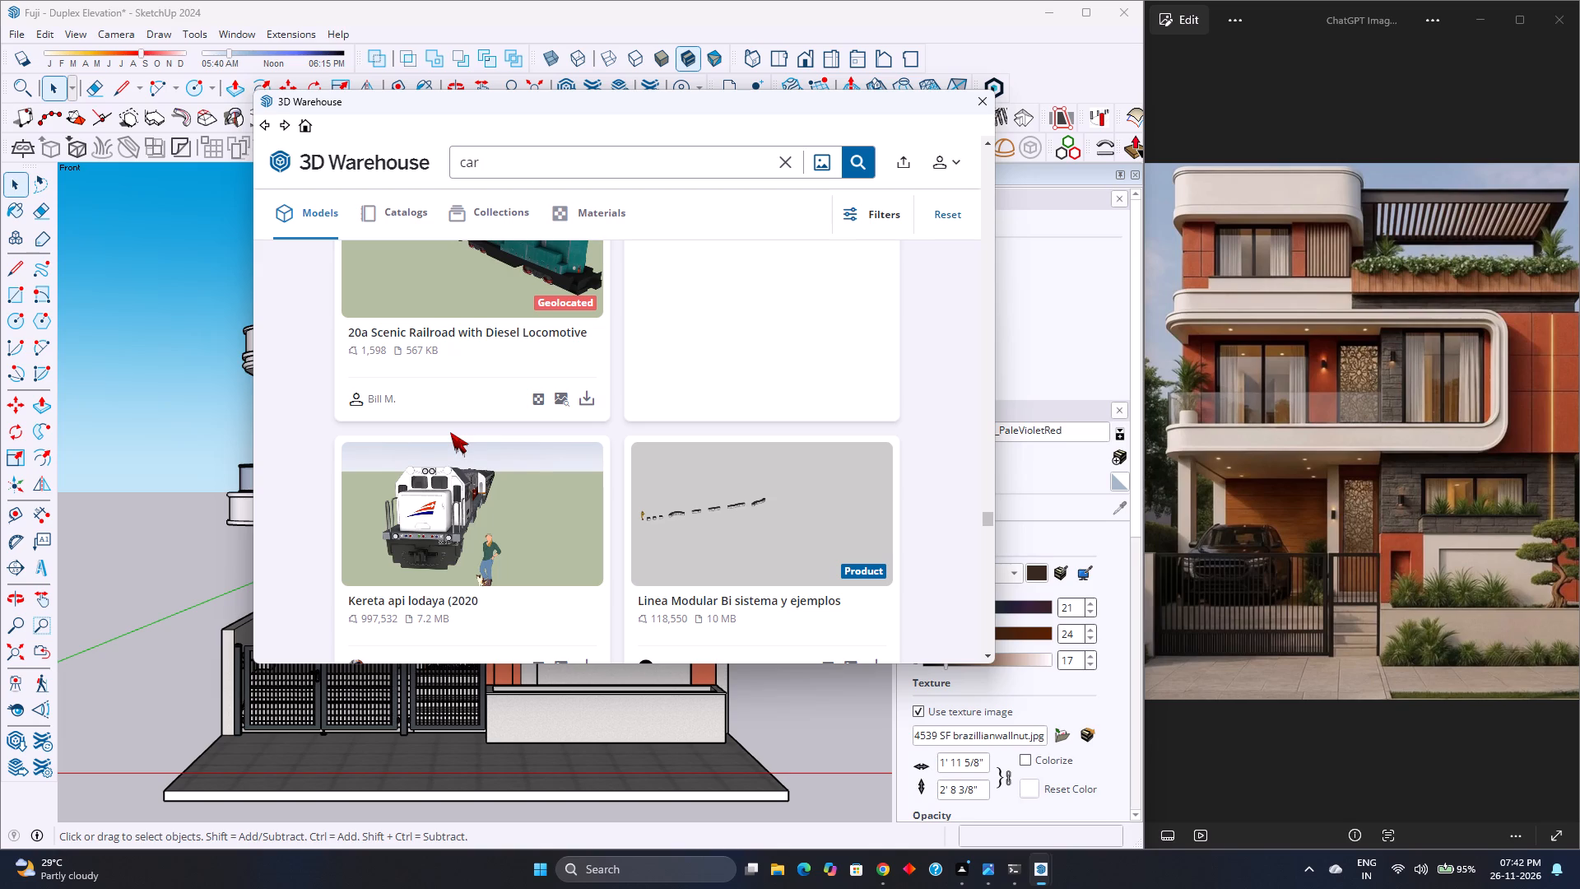
Browse further through the 3D Warehouse results for "car" for a dark SUV-style model resembling the one parked in the reference image.
{"action": "scroll", "coordinate": [412, 448], "scroll_direction": "down", "scroll_amount": 2}
{"action": "scroll", "coordinate": [467, 374], "scroll_direction": "down", "scroll_amount": 3}
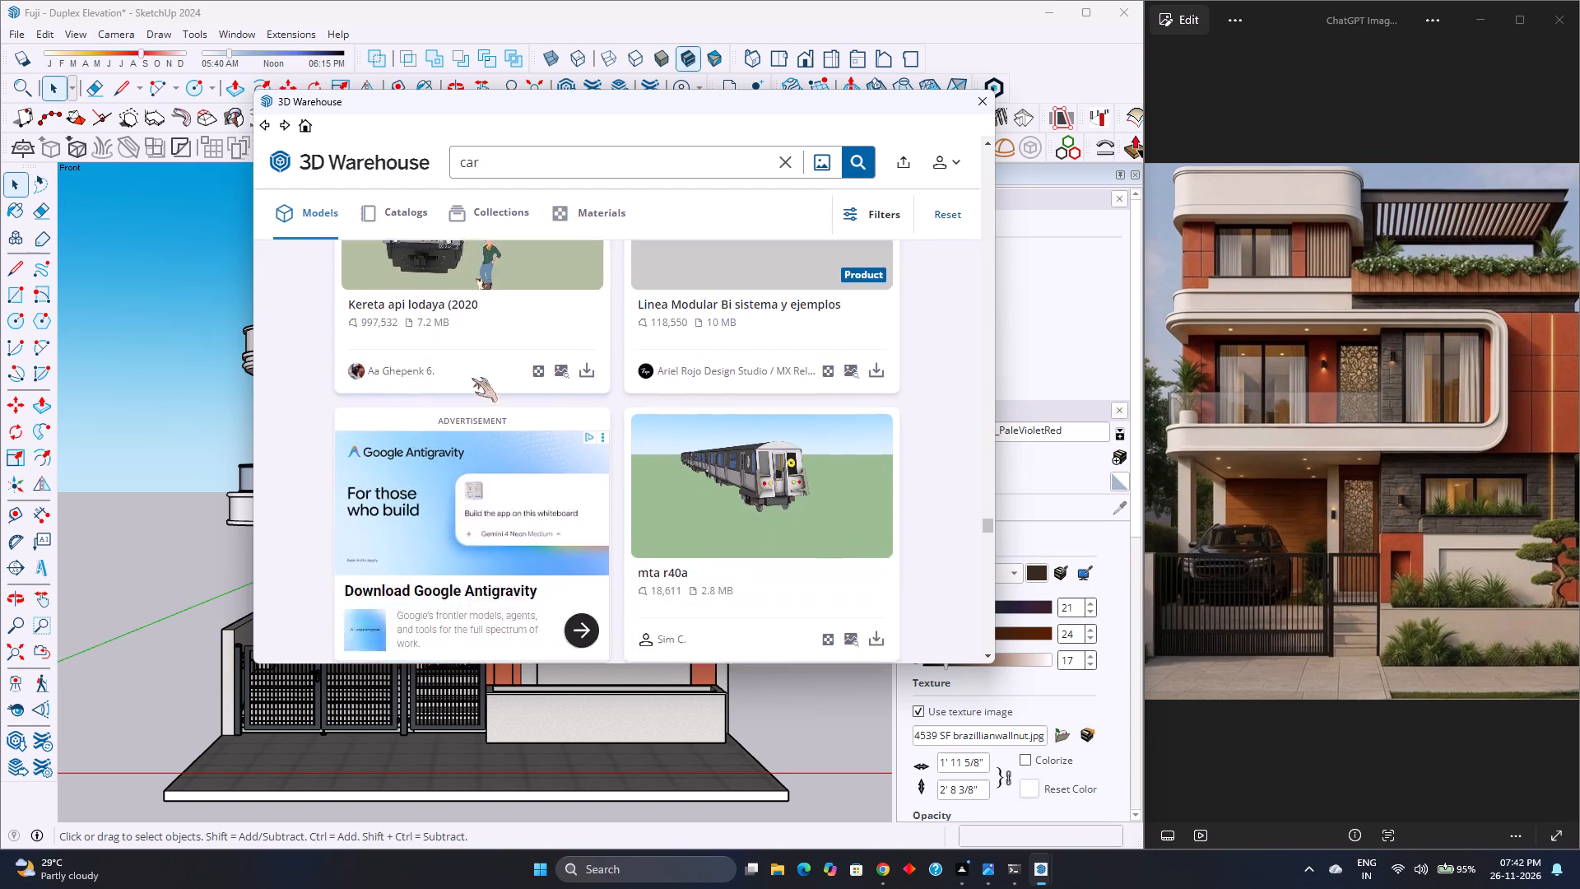
{"action": "scroll", "coordinate": [472, 378], "scroll_direction": "down", "scroll_amount": 13}
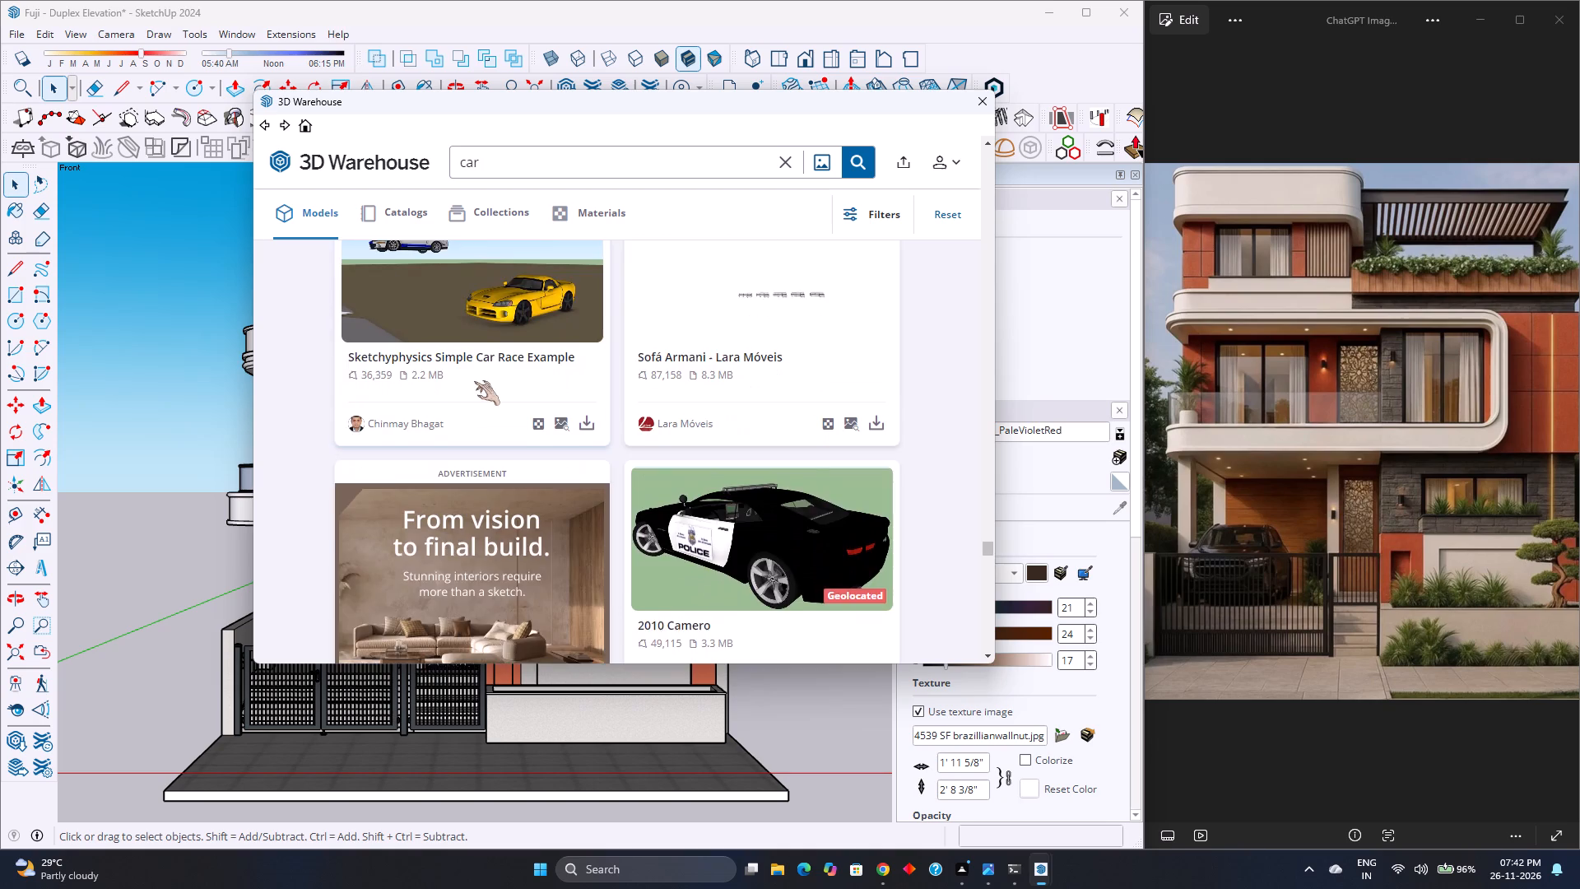
{"action": "scroll", "coordinate": [474, 381], "scroll_direction": "down", "scroll_amount": 20}
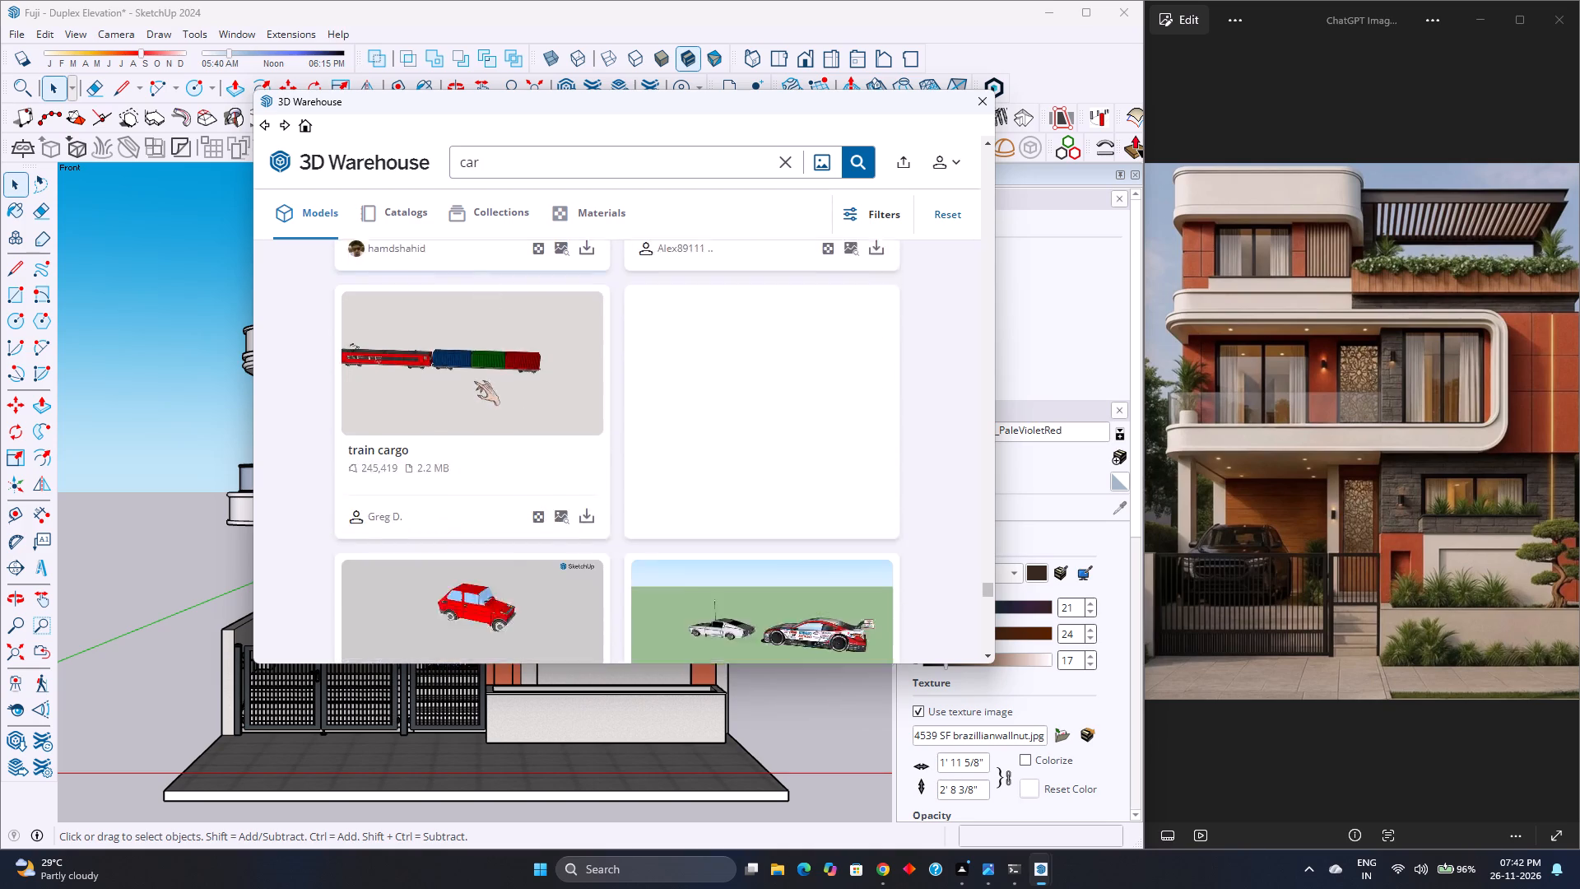
{"action": "scroll", "coordinate": [474, 381], "scroll_direction": "down", "scroll_amount": 12}
{"action": "scroll", "coordinate": [745, 477], "scroll_direction": "up", "scroll_amount": 4}
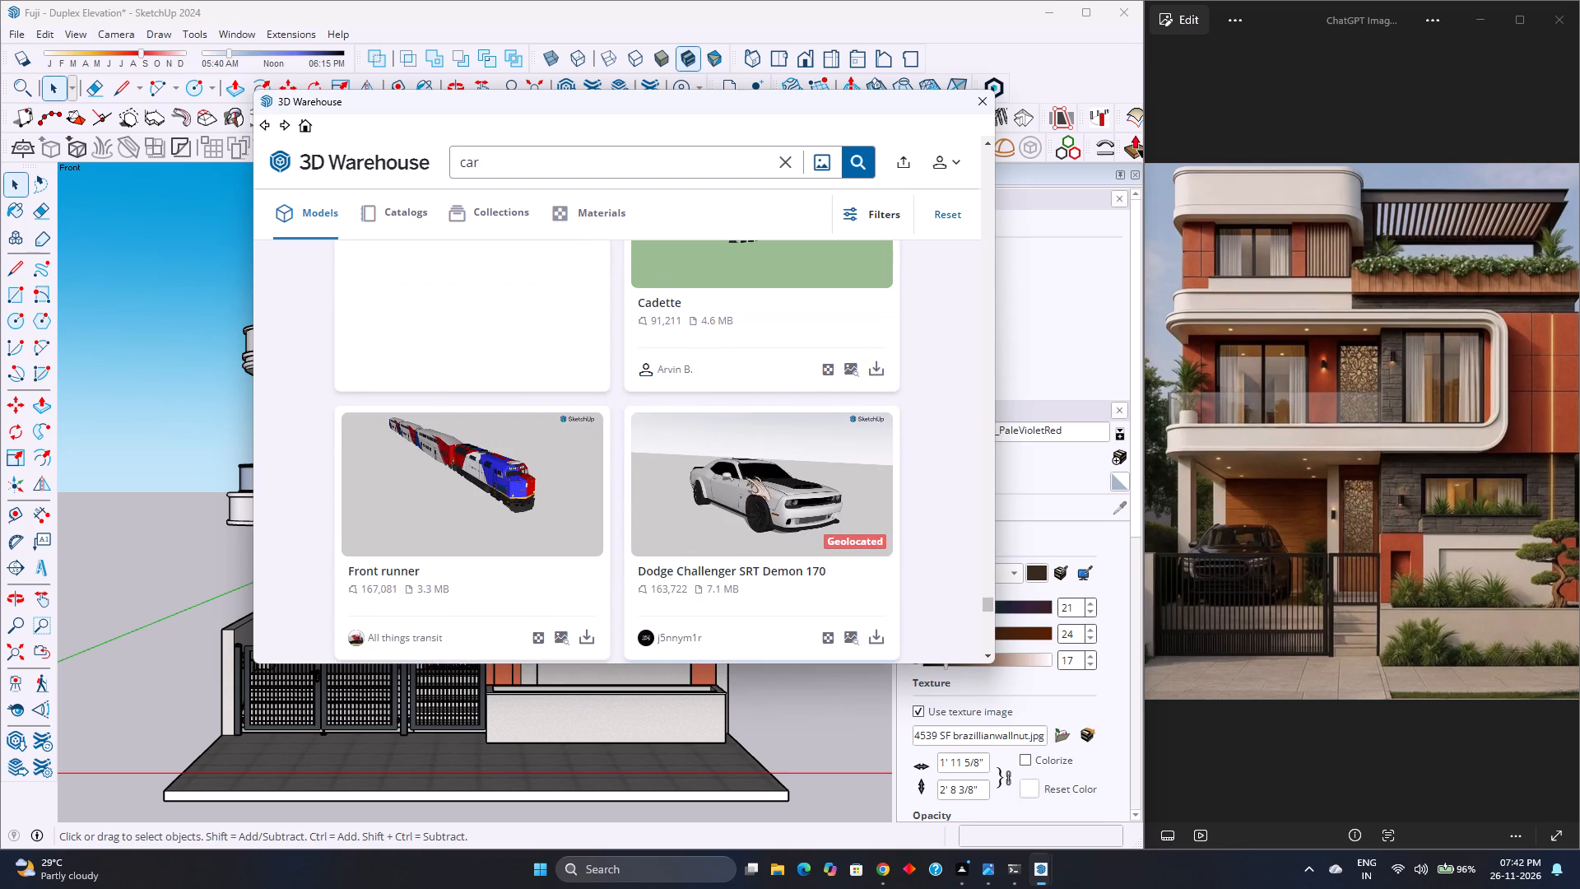
{"action": "scroll", "coordinate": [555, 511], "scroll_direction": "down", "scroll_amount": 10}
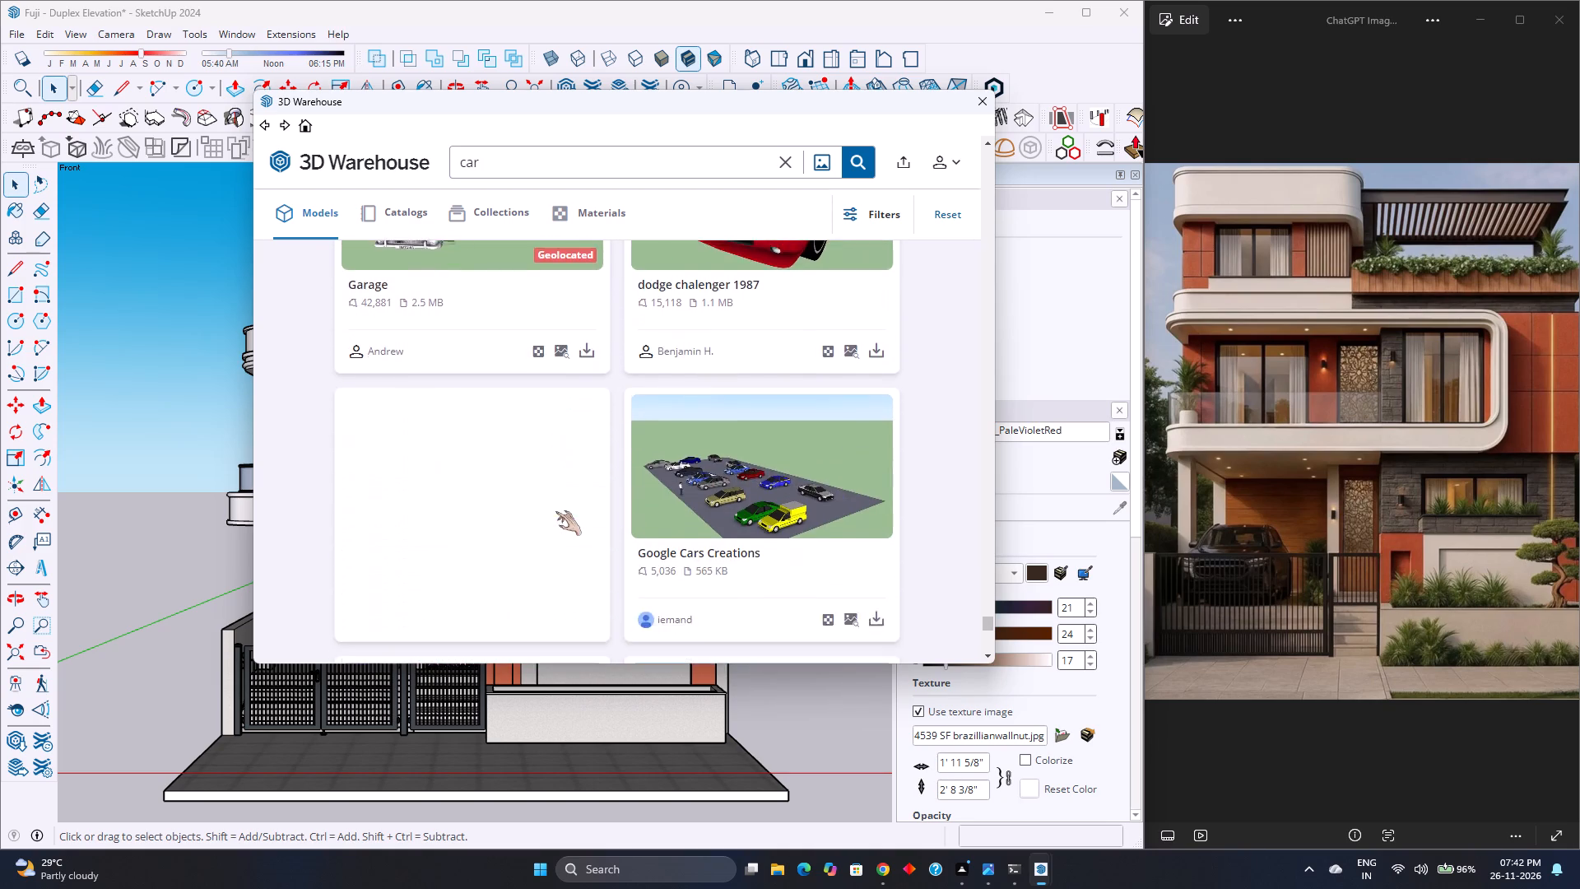
{"action": "scroll", "coordinate": [555, 511], "scroll_direction": "down", "scroll_amount": 15}
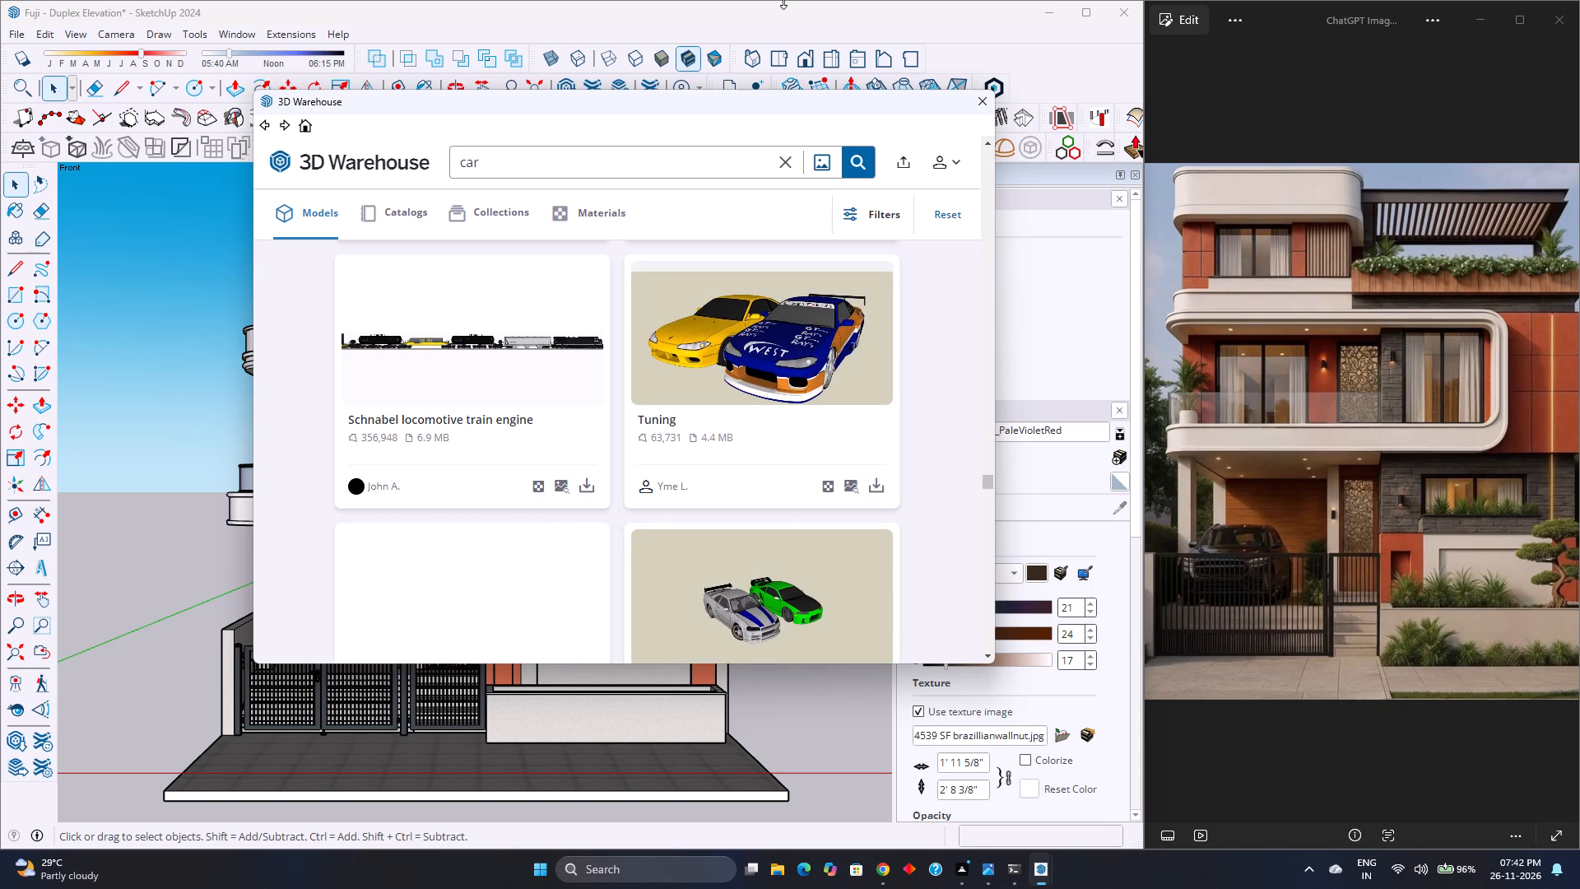
{"action": "scroll", "coordinate": [465, 483], "scroll_direction": "down", "scroll_amount": 7}
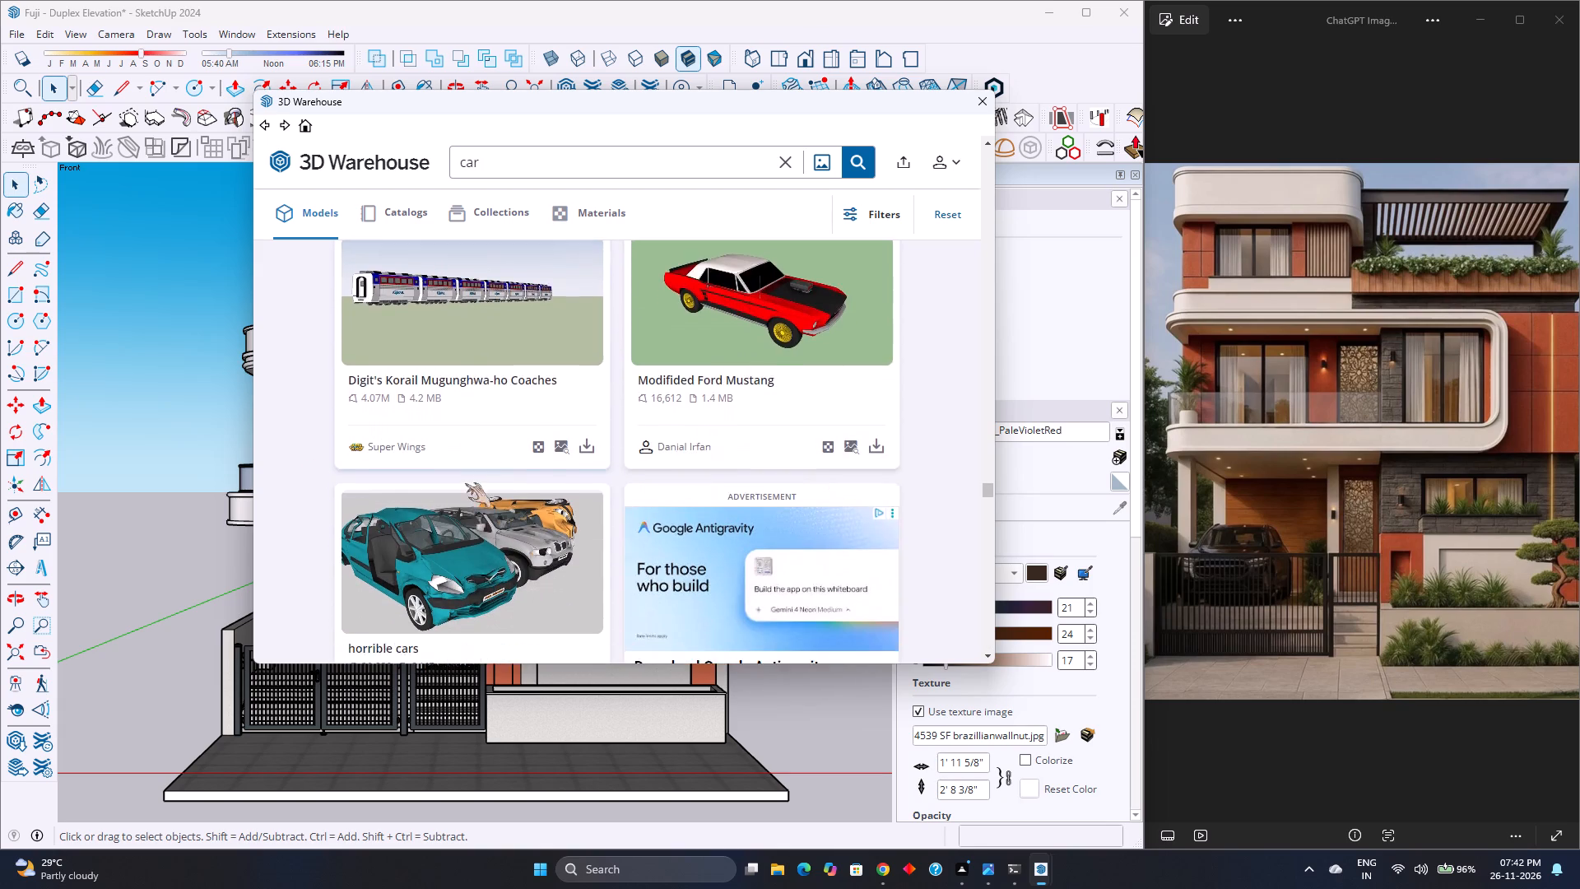
{"action": "scroll", "coordinate": [465, 483], "scroll_direction": "down", "scroll_amount": 10}
{"action": "scroll", "coordinate": [465, 483], "scroll_direction": "up", "scroll_amount": 1}
{"action": "scroll", "coordinate": [465, 483], "scroll_direction": "down", "scroll_amount": 3}
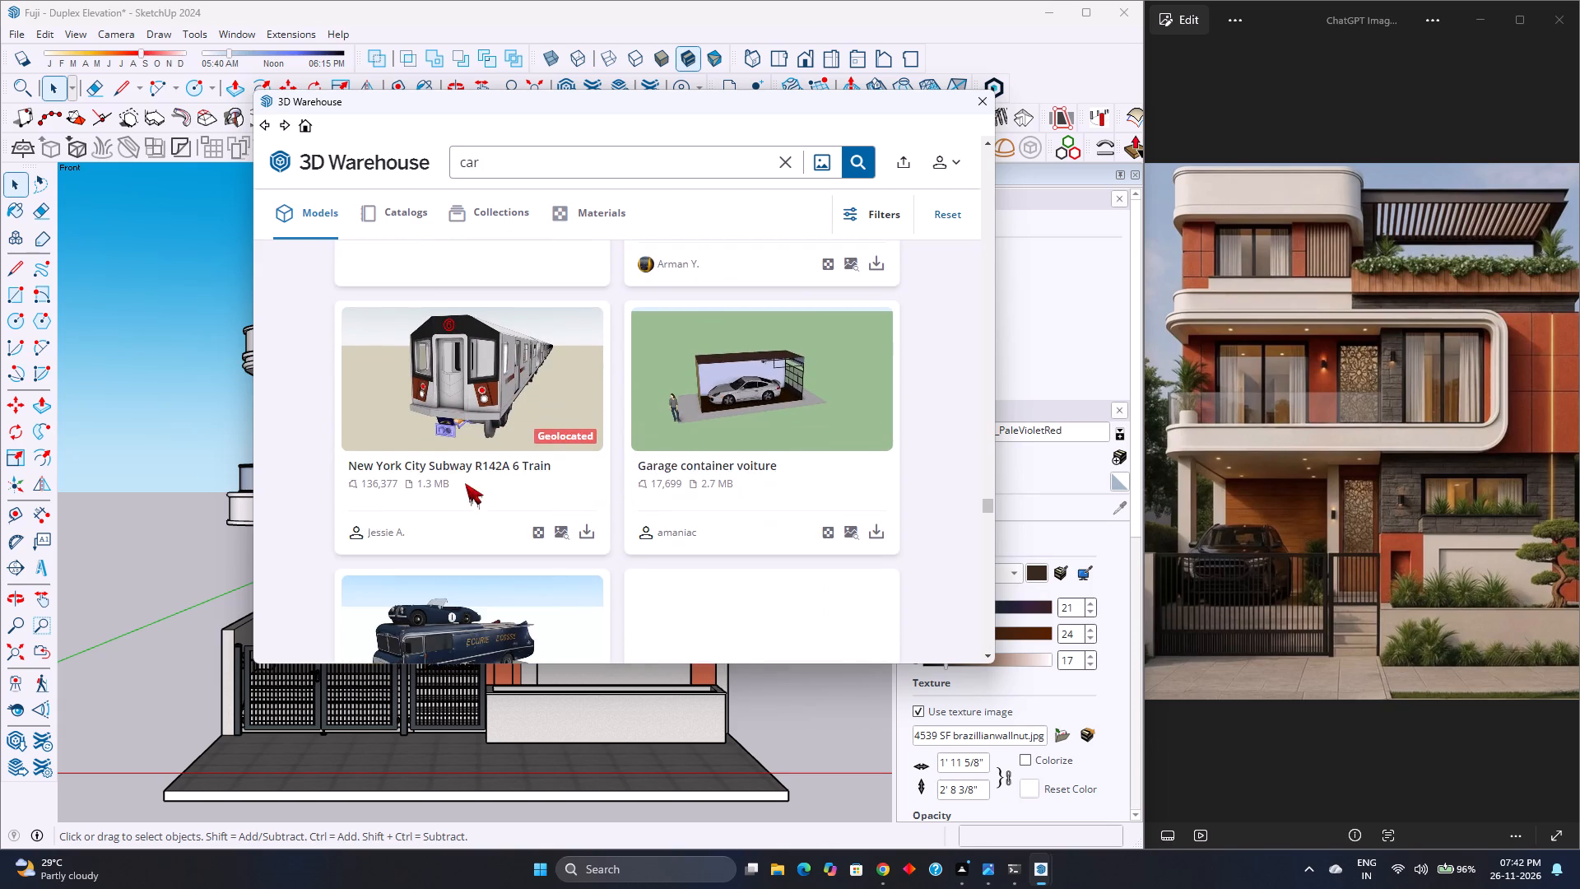
{"action": "scroll", "coordinate": [527, 481], "scroll_direction": "down", "scroll_amount": 9}
{"action": "scroll", "coordinate": [527, 481], "scroll_direction": "up", "scroll_amount": 8}
{"action": "scroll", "coordinate": [527, 481], "scroll_direction": "down", "scroll_amount": 13}
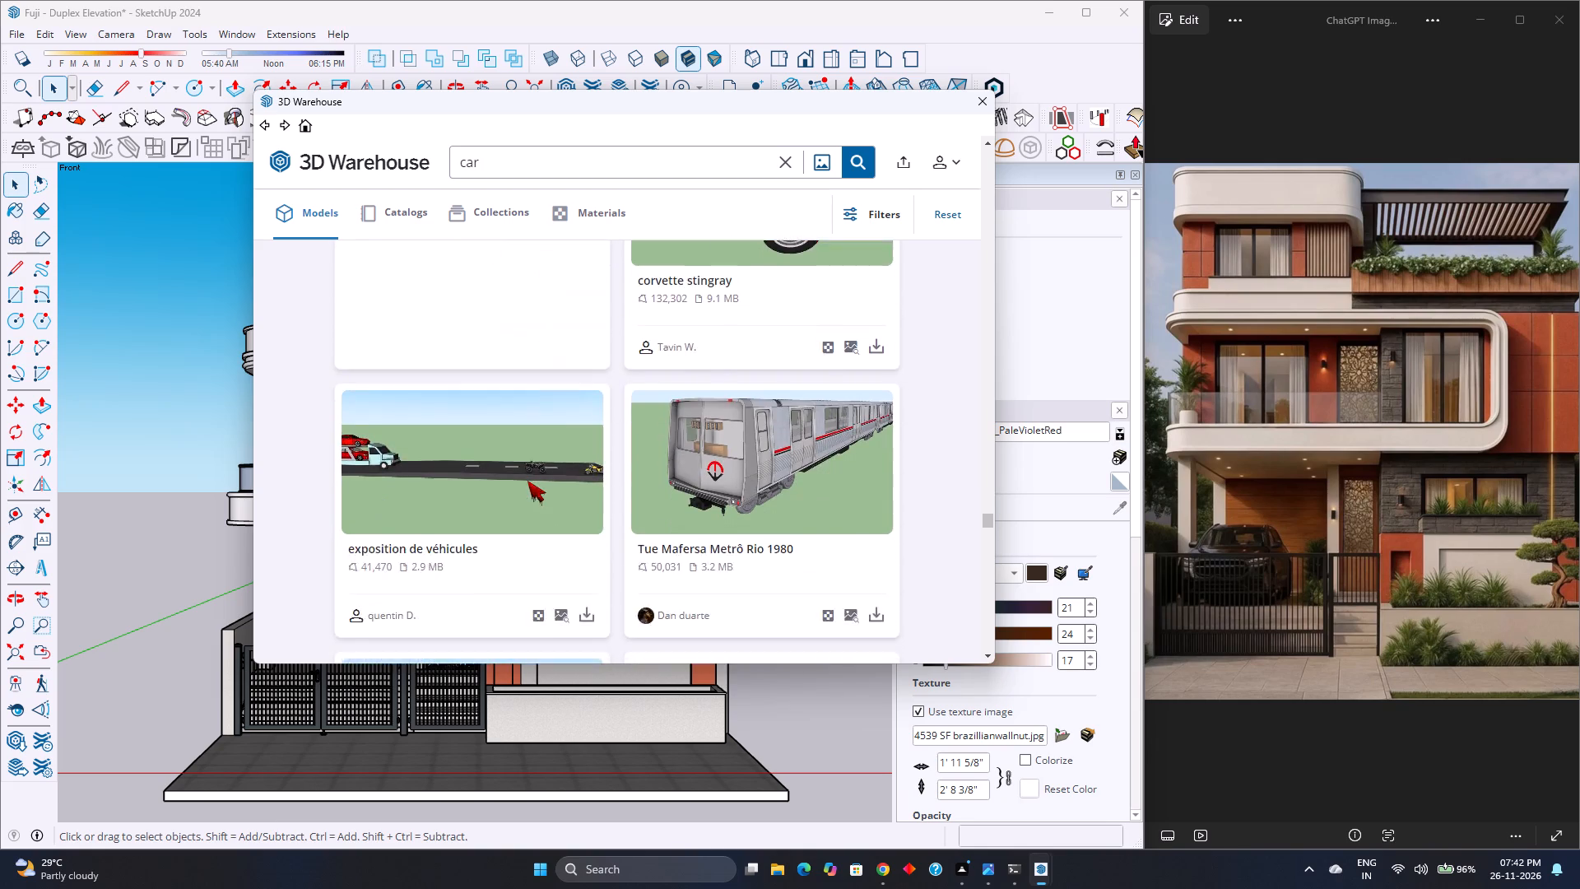
{"action": "scroll", "coordinate": [527, 481], "scroll_direction": "down", "scroll_amount": 10}
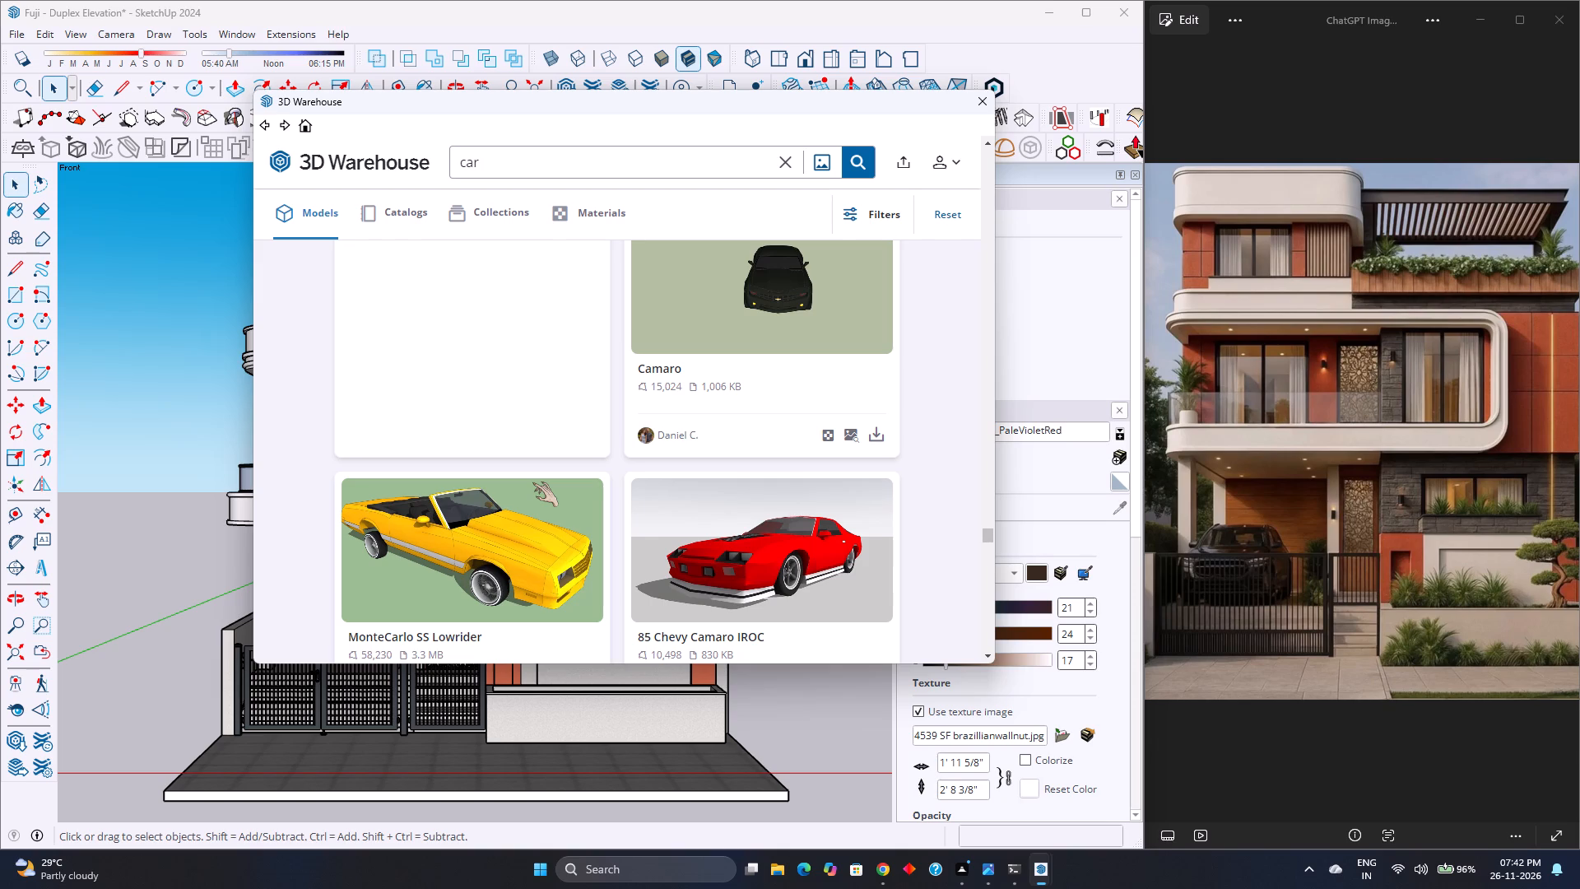
{"action": "scroll", "coordinate": [532, 482], "scroll_direction": "down", "scroll_amount": 3}
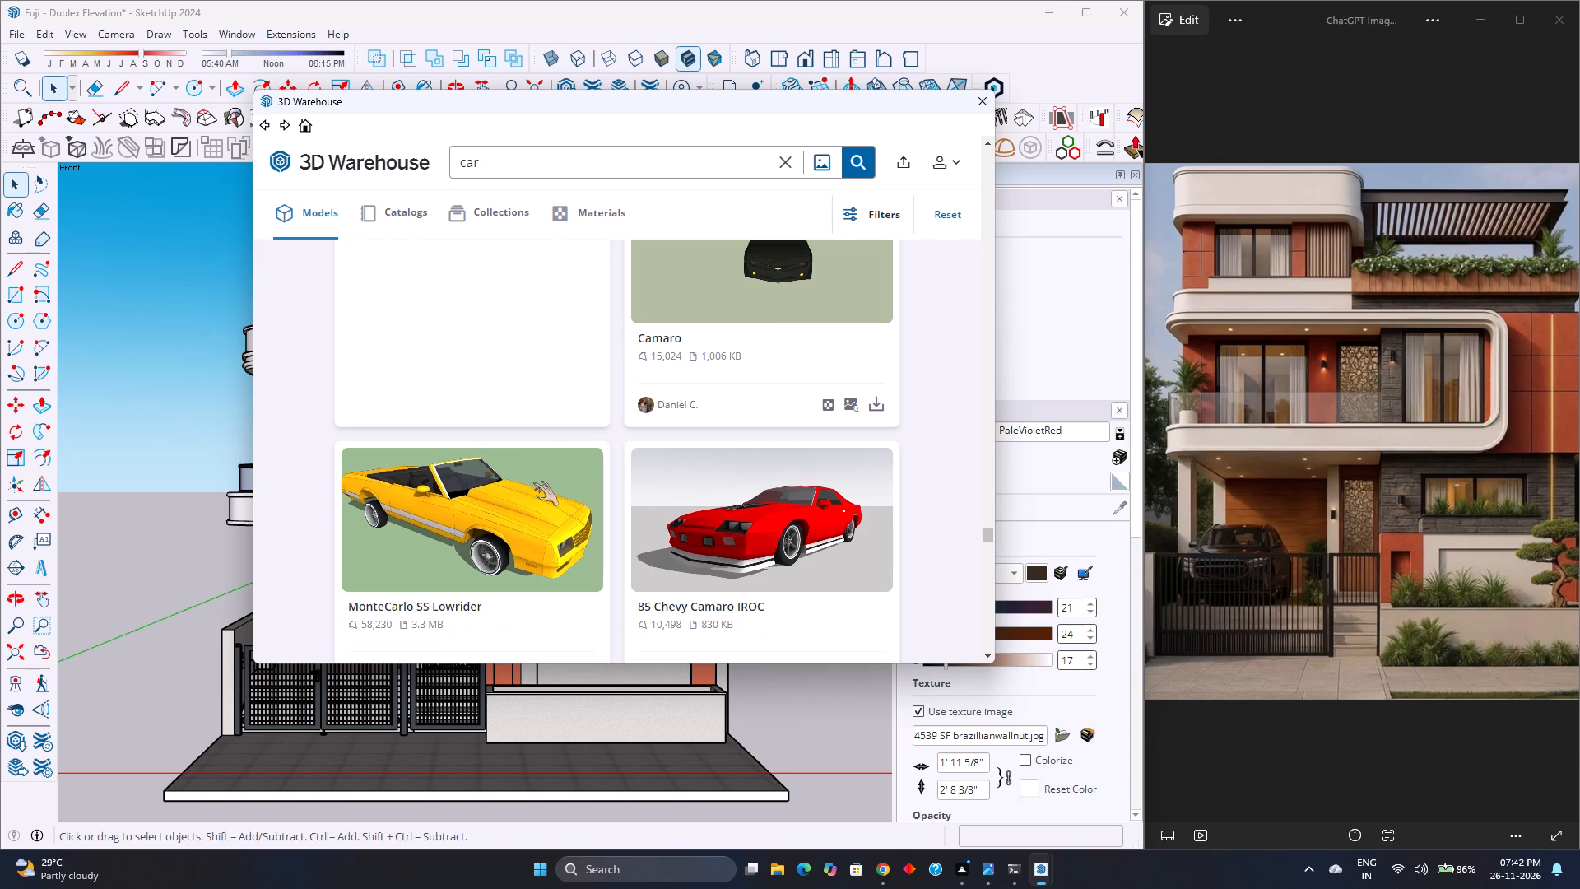
{"action": "scroll", "coordinate": [532, 482], "scroll_direction": "down", "scroll_amount": 14}
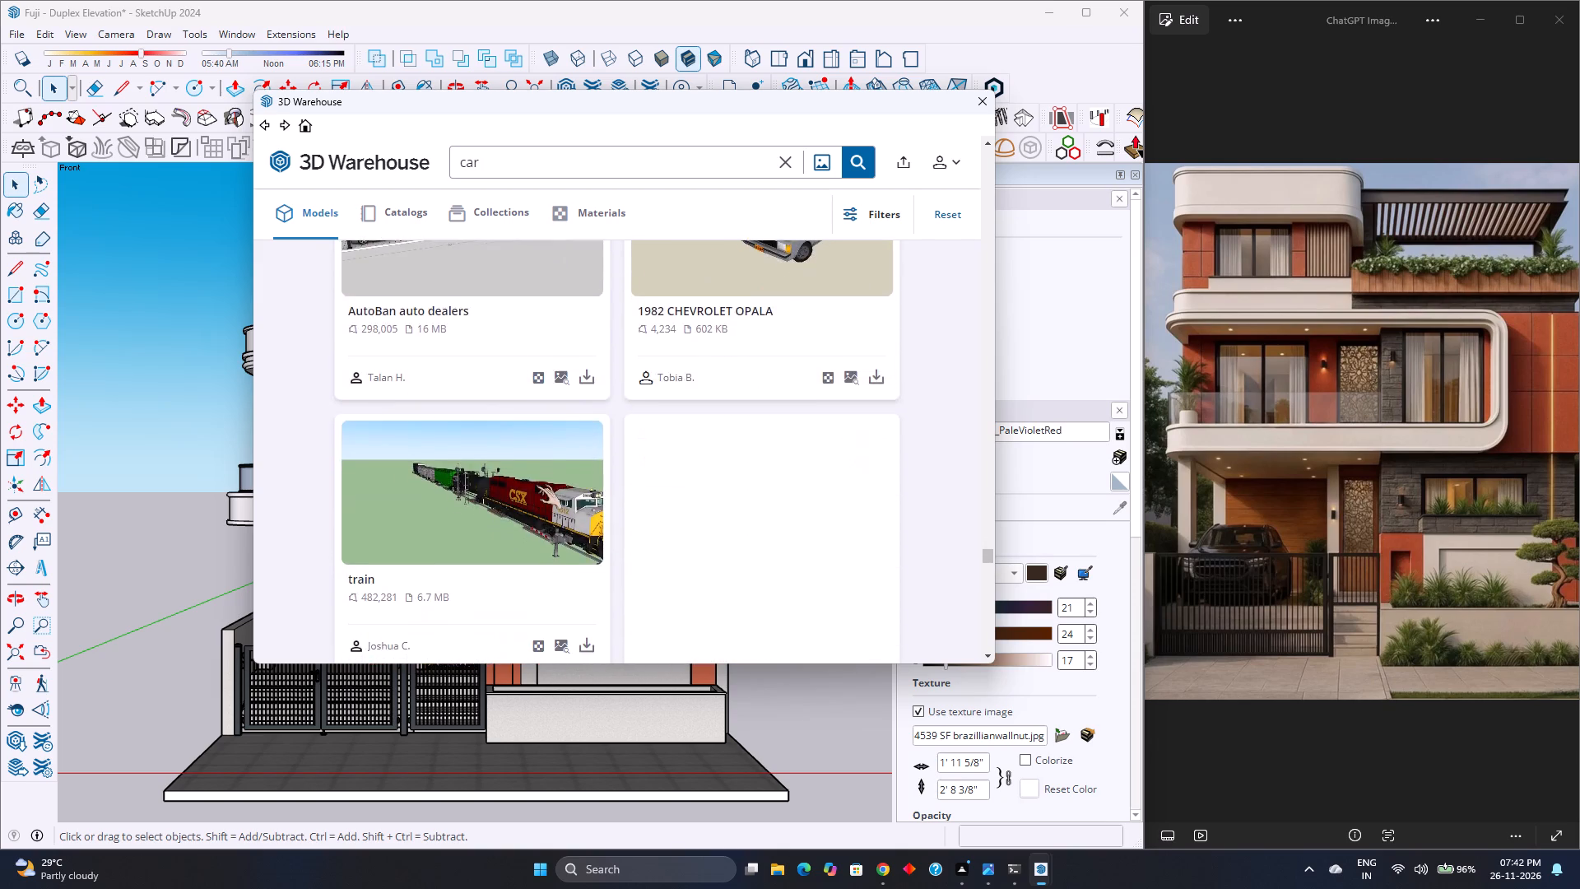
{"action": "scroll", "coordinate": [536, 485], "scroll_direction": "down", "scroll_amount": 5}
{"action": "scroll", "coordinate": [536, 485], "scroll_direction": "up", "scroll_amount": 5}
{"action": "scroll", "coordinate": [536, 485], "scroll_direction": "down", "scroll_amount": 13}
{"action": "scroll", "coordinate": [537, 485], "scroll_direction": "up", "scroll_amount": 4}
{"action": "scroll", "coordinate": [537, 485], "scroll_direction": "down", "scroll_amount": 5}
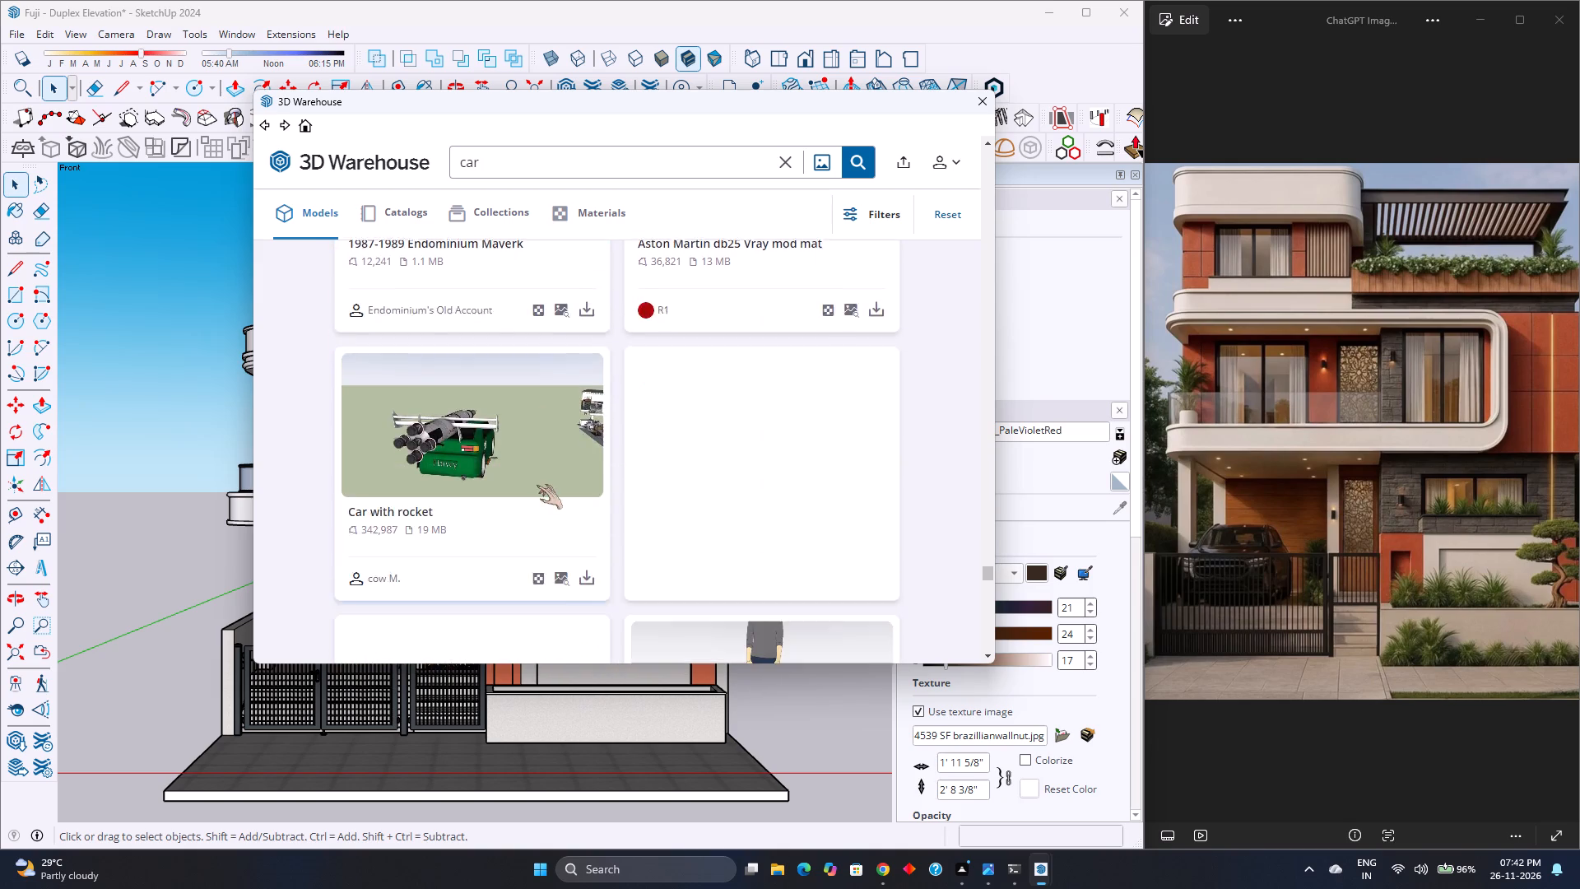
{"action": "scroll", "coordinate": [537, 485], "scroll_direction": "down", "scroll_amount": 18}
{"action": "scroll", "coordinate": [537, 485], "scroll_direction": "up", "scroll_amount": 1}
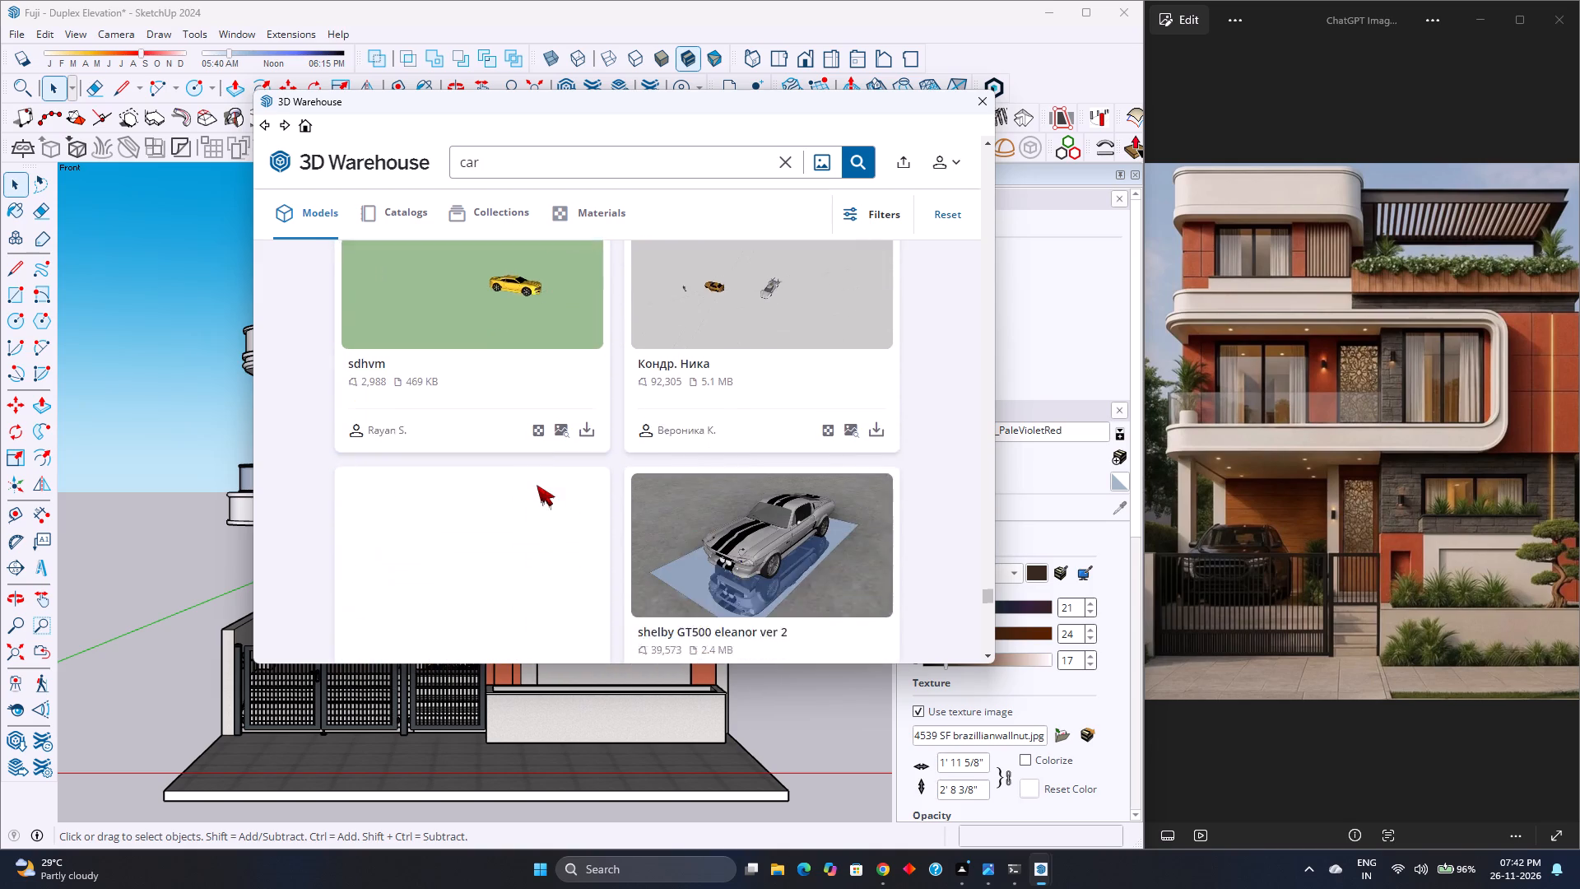
{"action": "scroll", "coordinate": [537, 485], "scroll_direction": "down", "scroll_amount": 14}
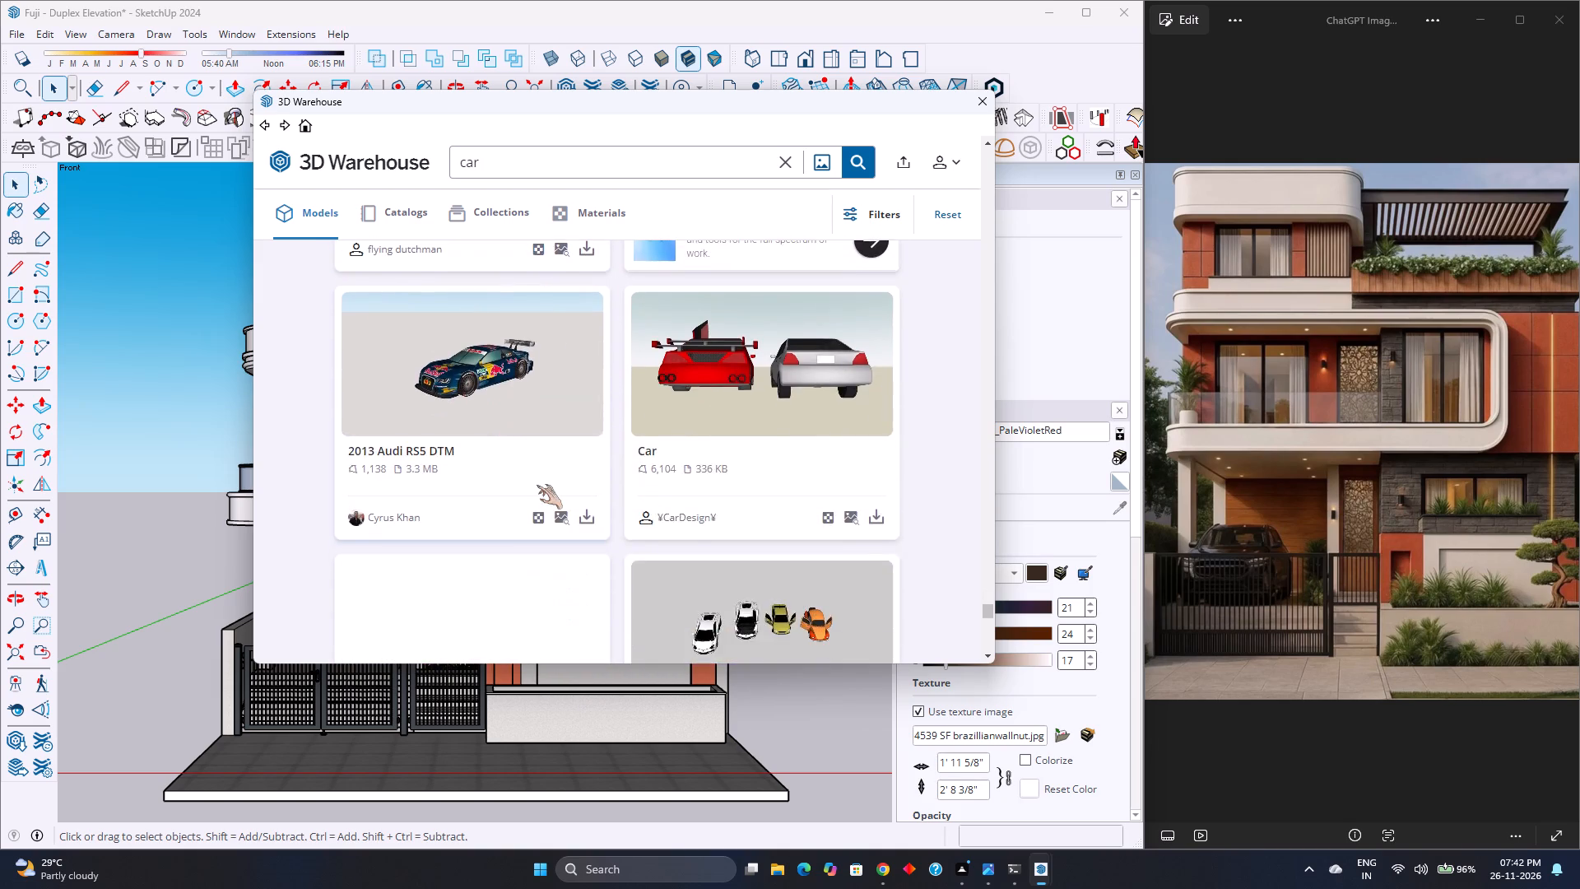
{"action": "scroll", "coordinate": [537, 485], "scroll_direction": "down", "scroll_amount": 20}
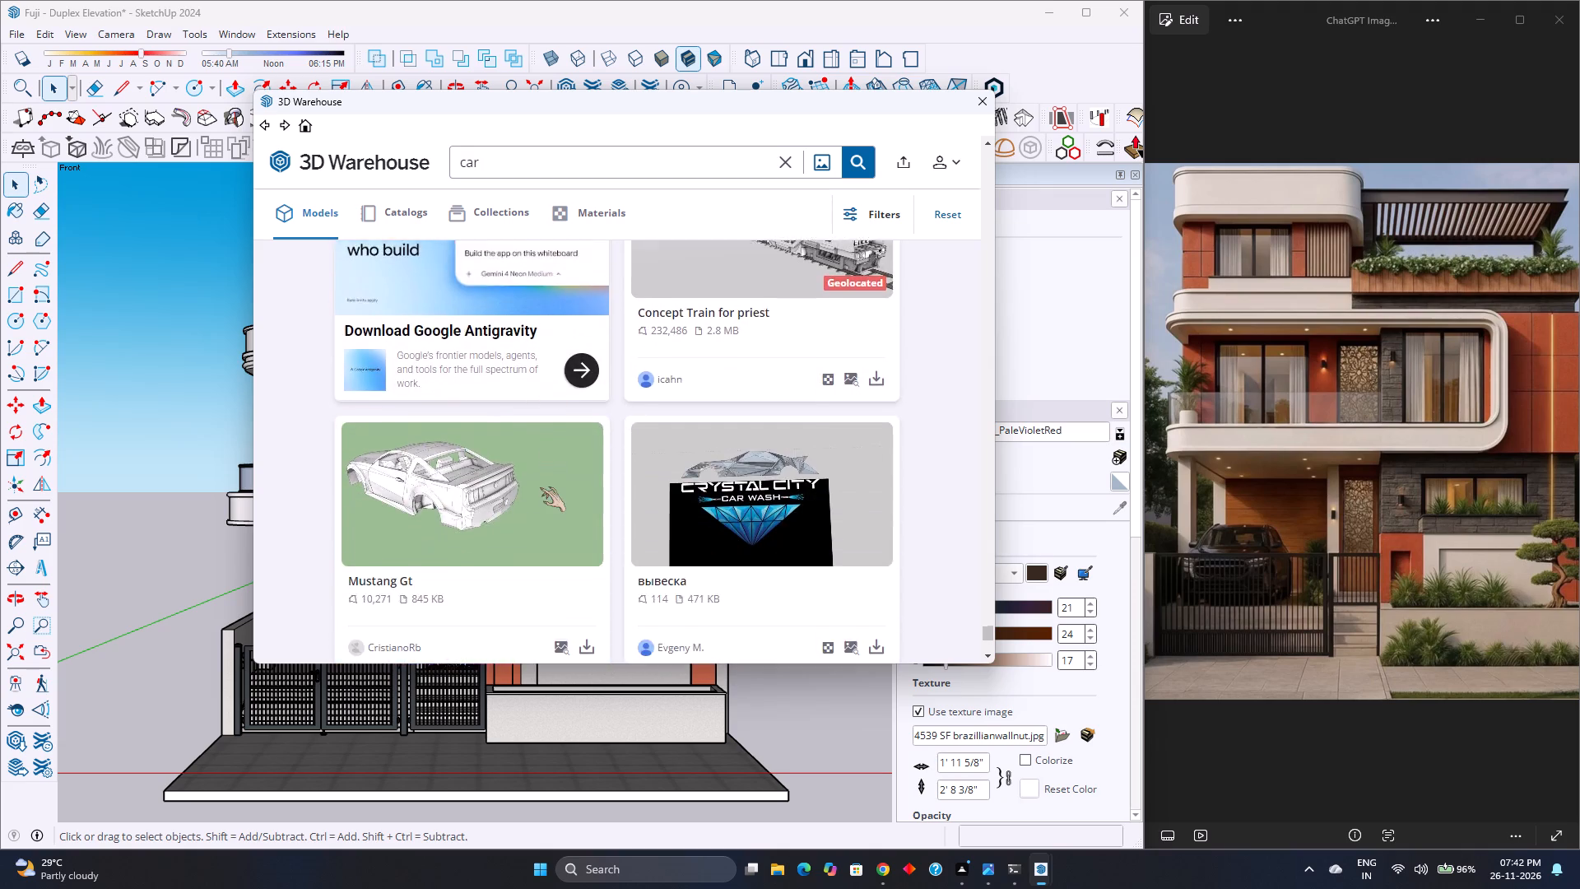
{"action": "scroll", "coordinate": [540, 487], "scroll_direction": "down", "scroll_amount": 16}
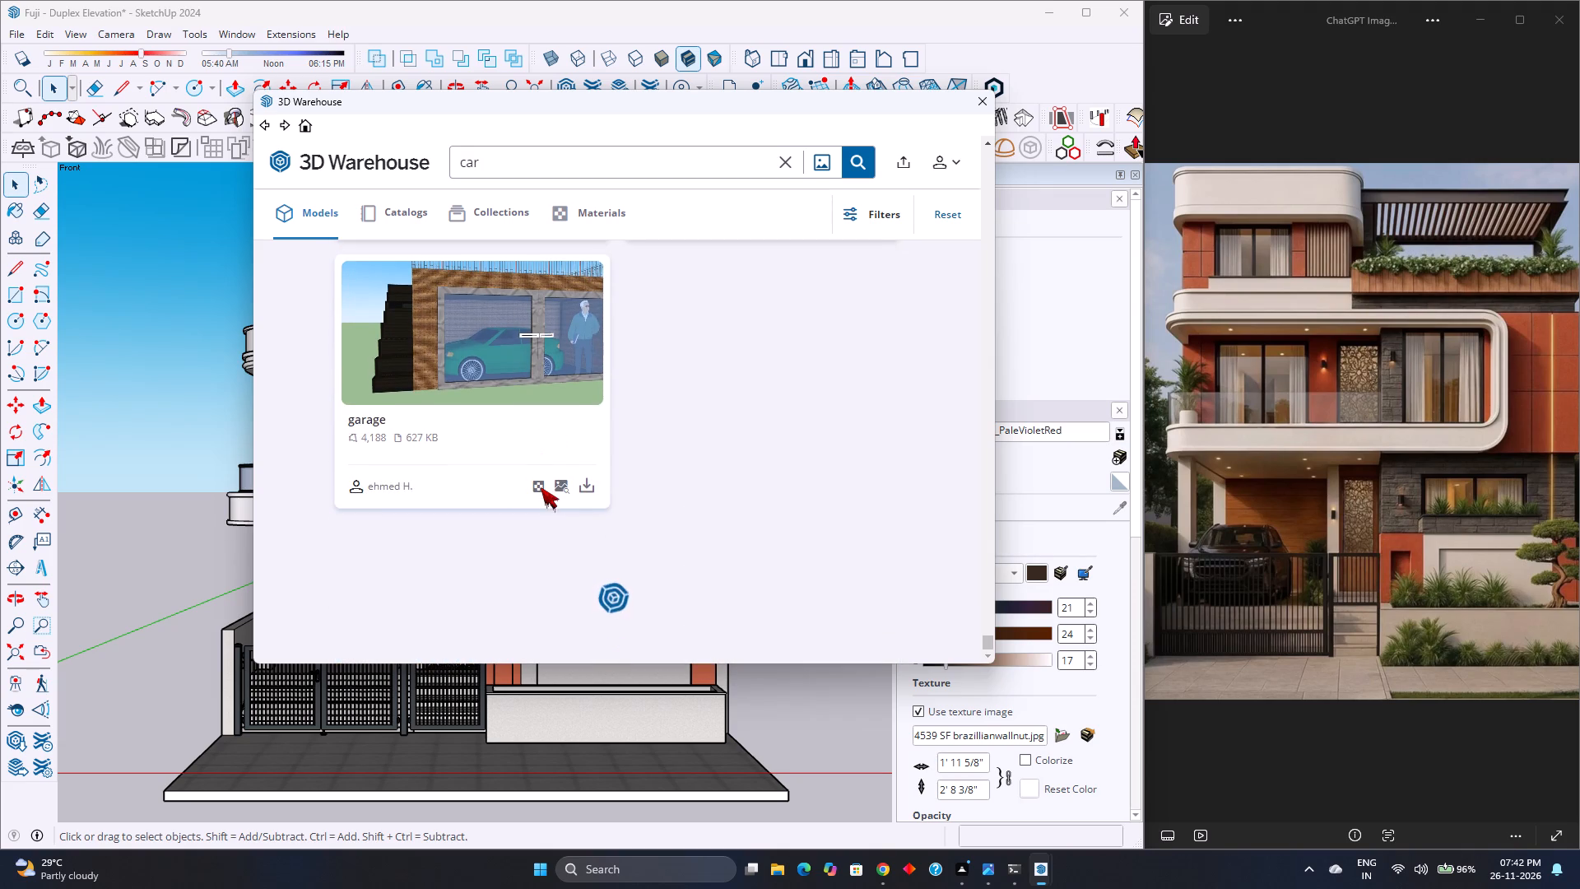
{"action": "scroll", "coordinate": [541, 487], "scroll_direction": "down", "scroll_amount": 8}
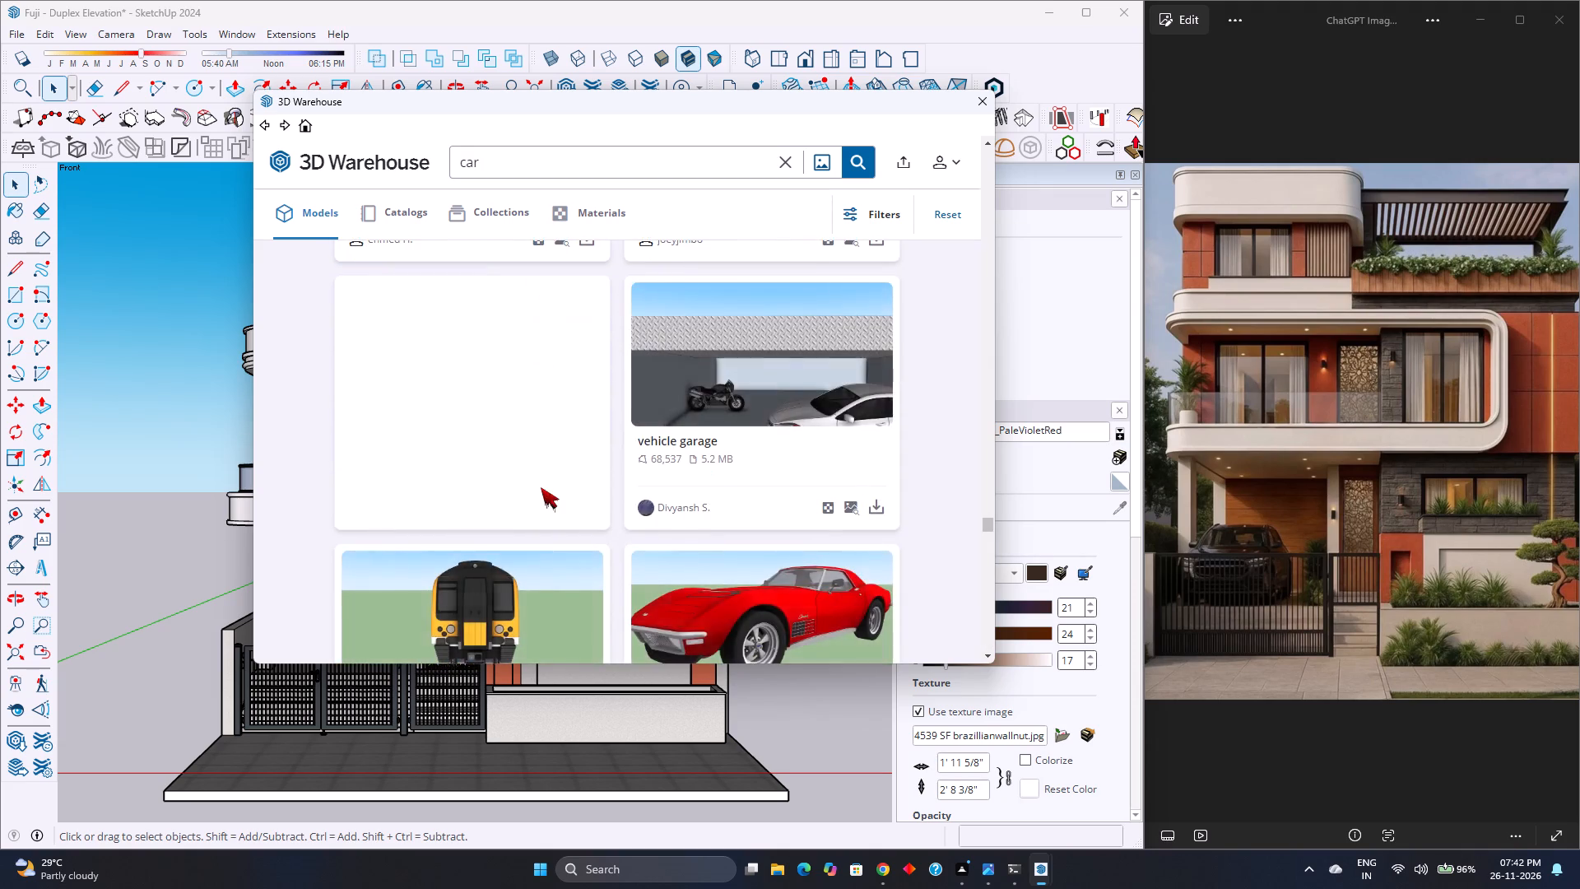
{"action": "scroll", "coordinate": [541, 487], "scroll_direction": "down", "scroll_amount": 14}
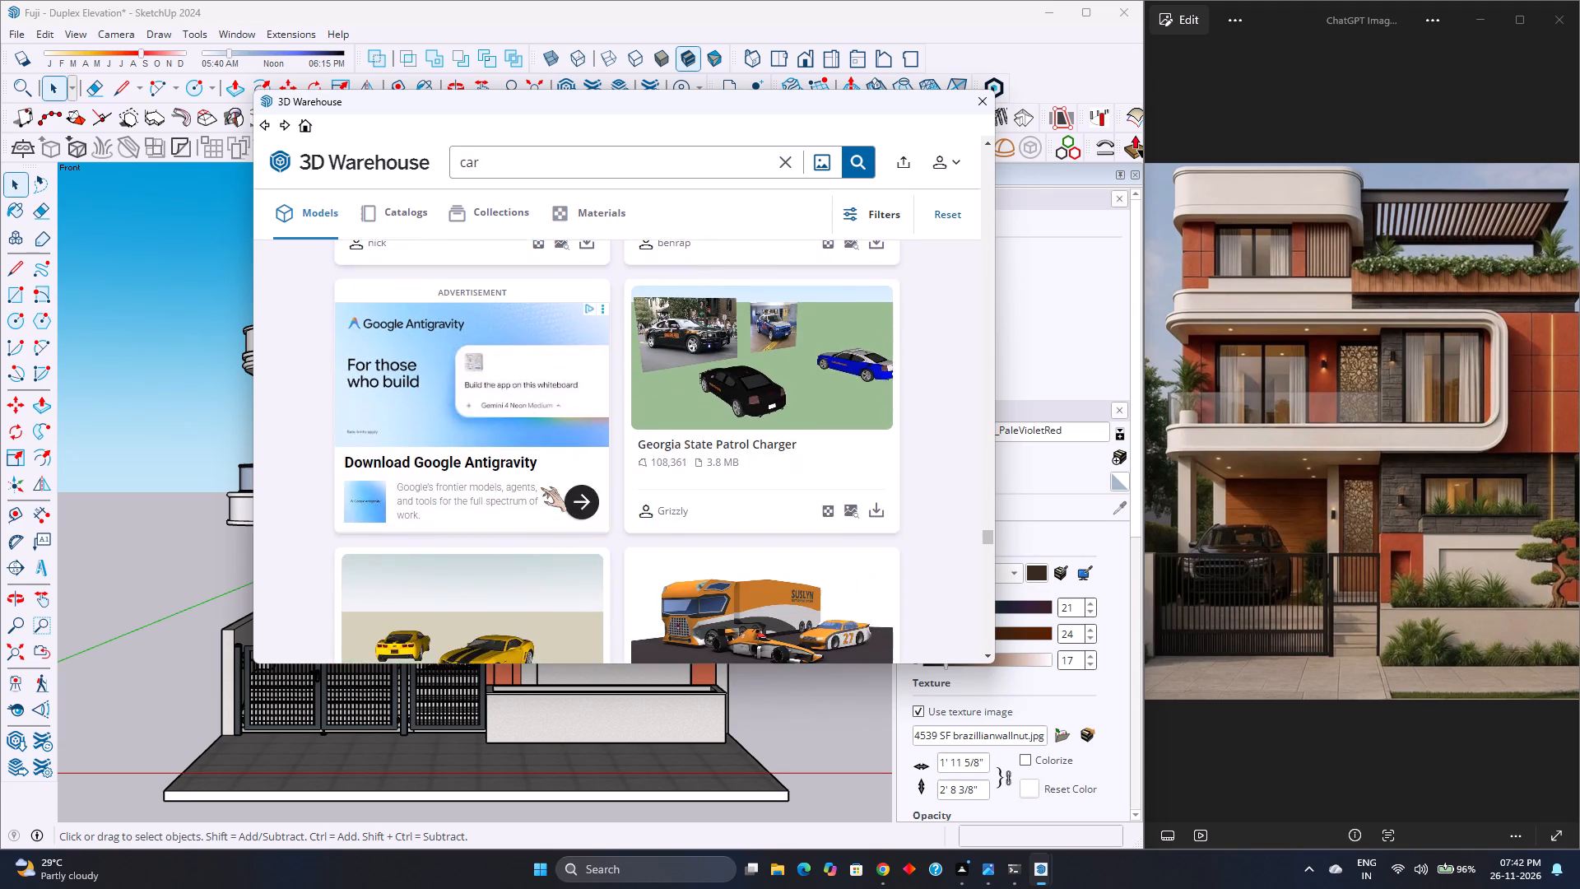
{"action": "scroll", "coordinate": [541, 487], "scroll_direction": "down", "scroll_amount": 5}
{"action": "scroll", "coordinate": [541, 487], "scroll_direction": "up", "scroll_amount": 1}
{"action": "scroll", "coordinate": [541, 487], "scroll_direction": "down", "scroll_amount": 7}
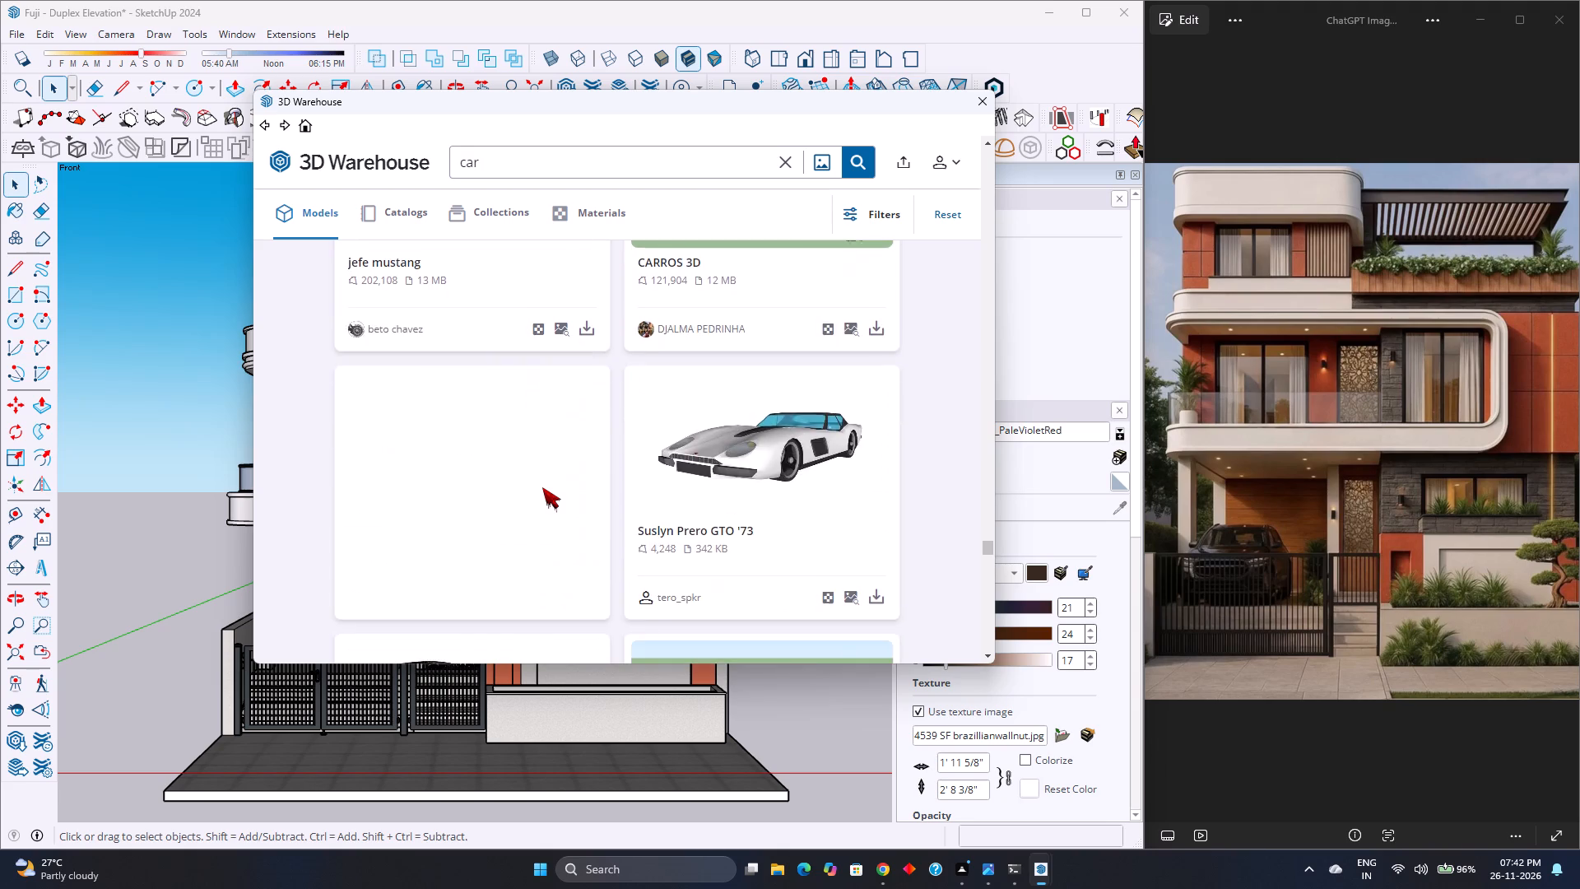
{"action": "scroll", "coordinate": [542, 487], "scroll_direction": "down", "scroll_amount": 12}
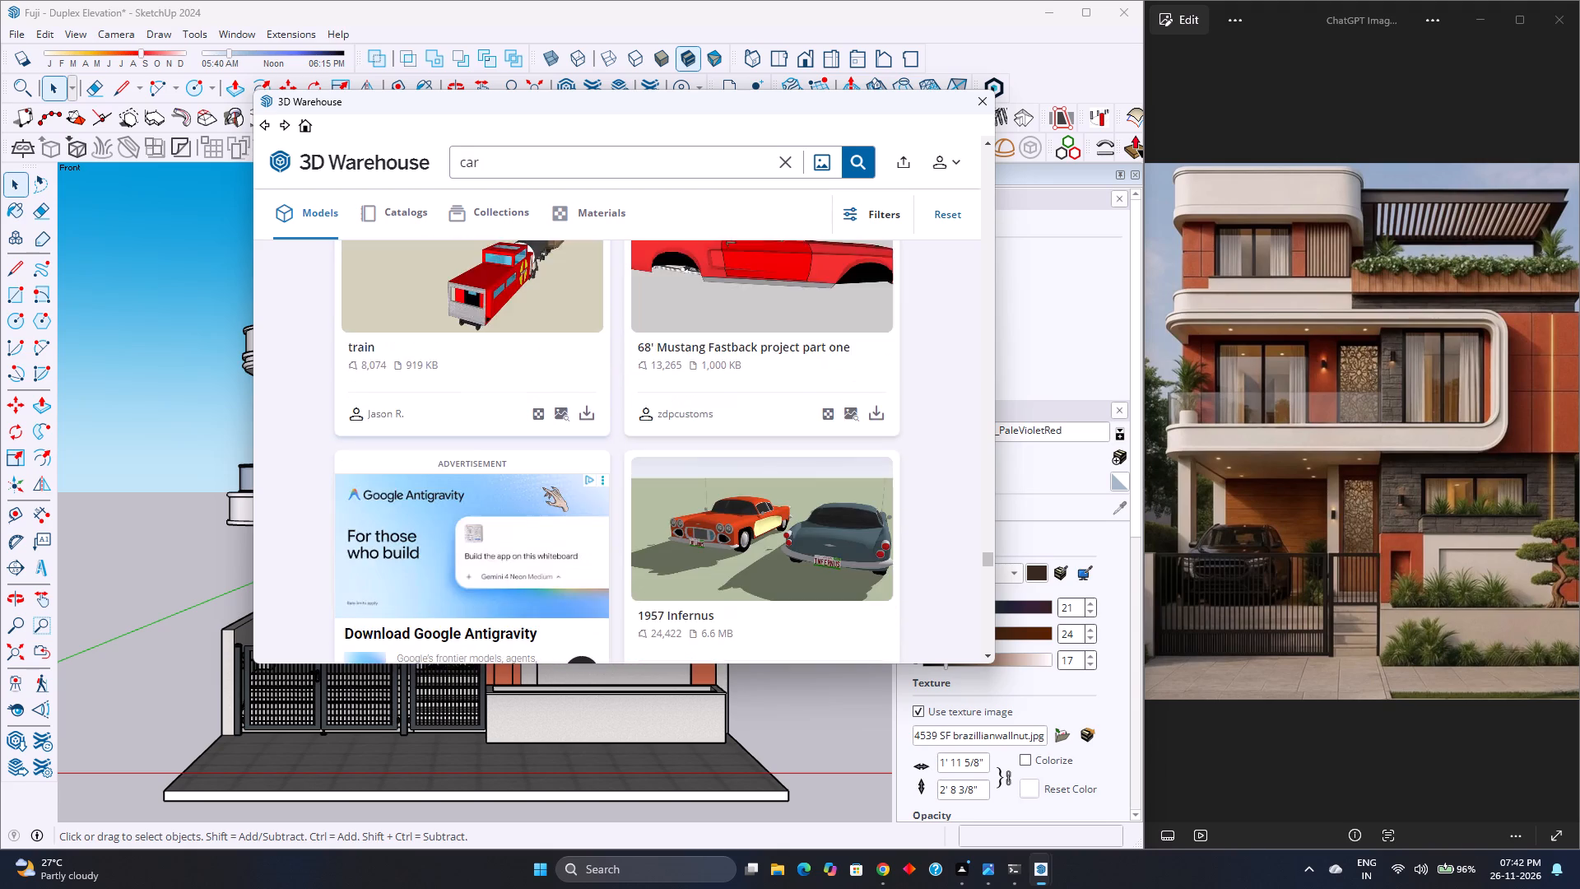
{"action": "scroll", "coordinate": [542, 487], "scroll_direction": "down", "scroll_amount": 12}
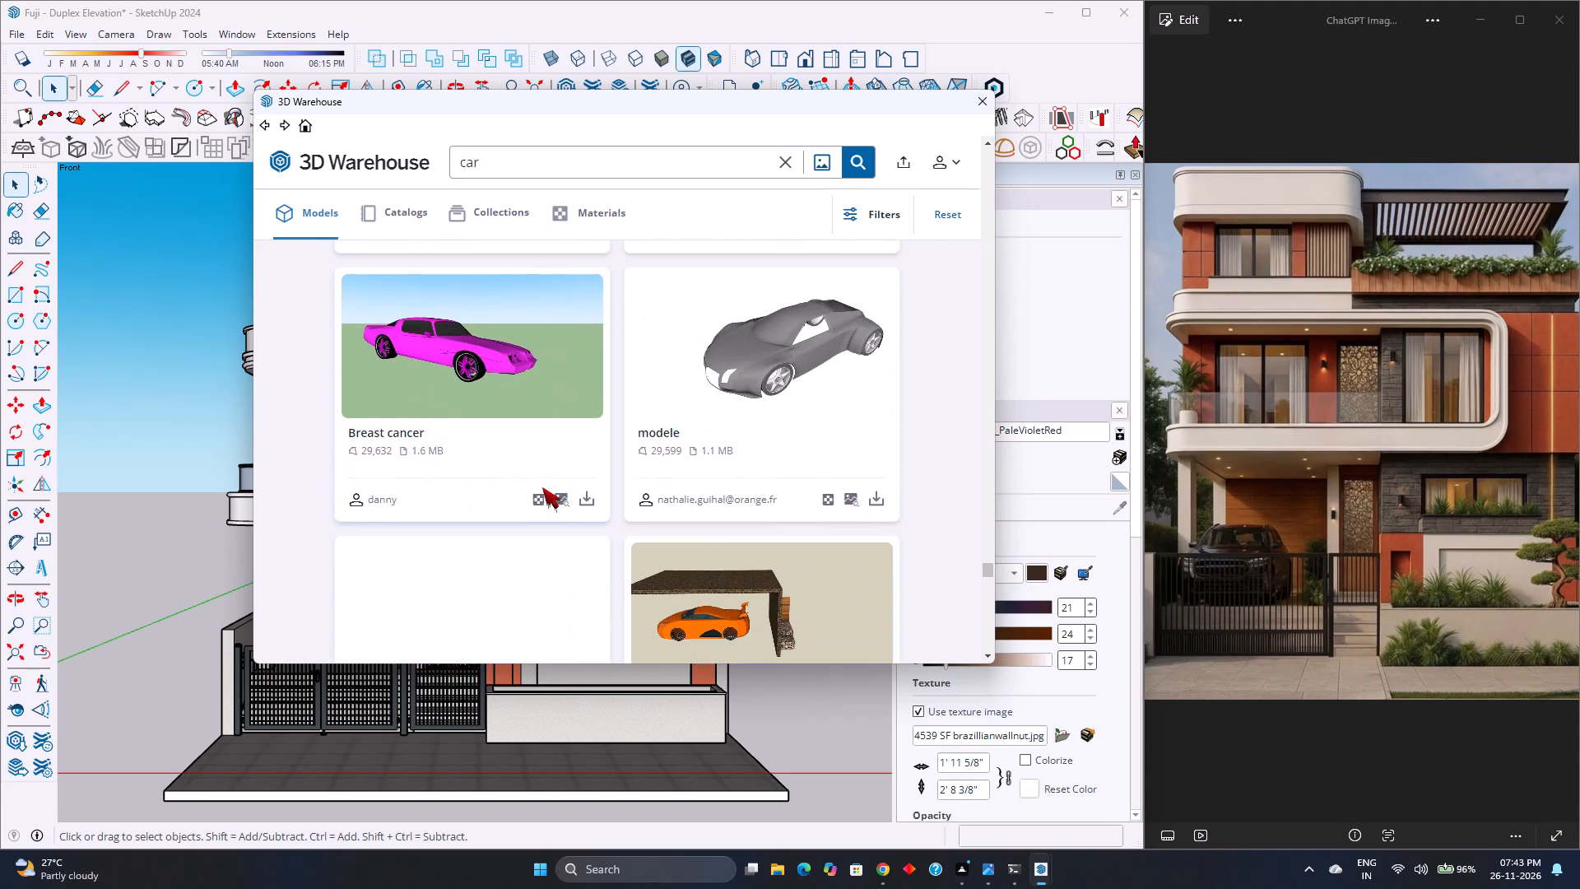
{"action": "scroll", "coordinate": [542, 487], "scroll_direction": "down", "scroll_amount": 16}
{"action": "scroll", "coordinate": [543, 487], "scroll_direction": "up", "scroll_amount": 1}
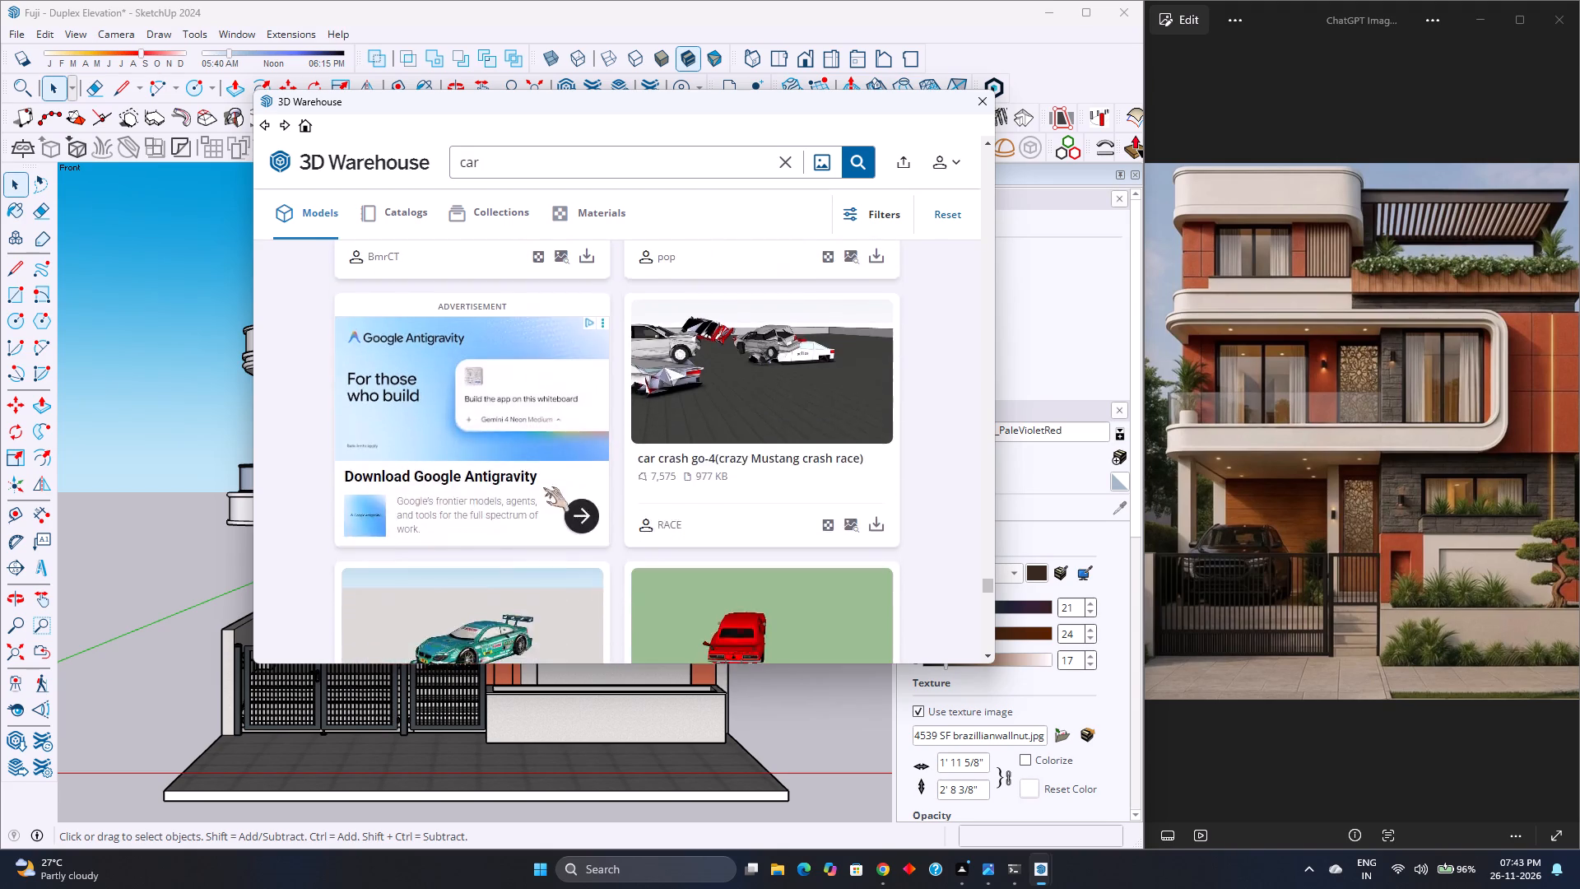
{"action": "scroll", "coordinate": [543, 487], "scroll_direction": "down", "scroll_amount": 14}
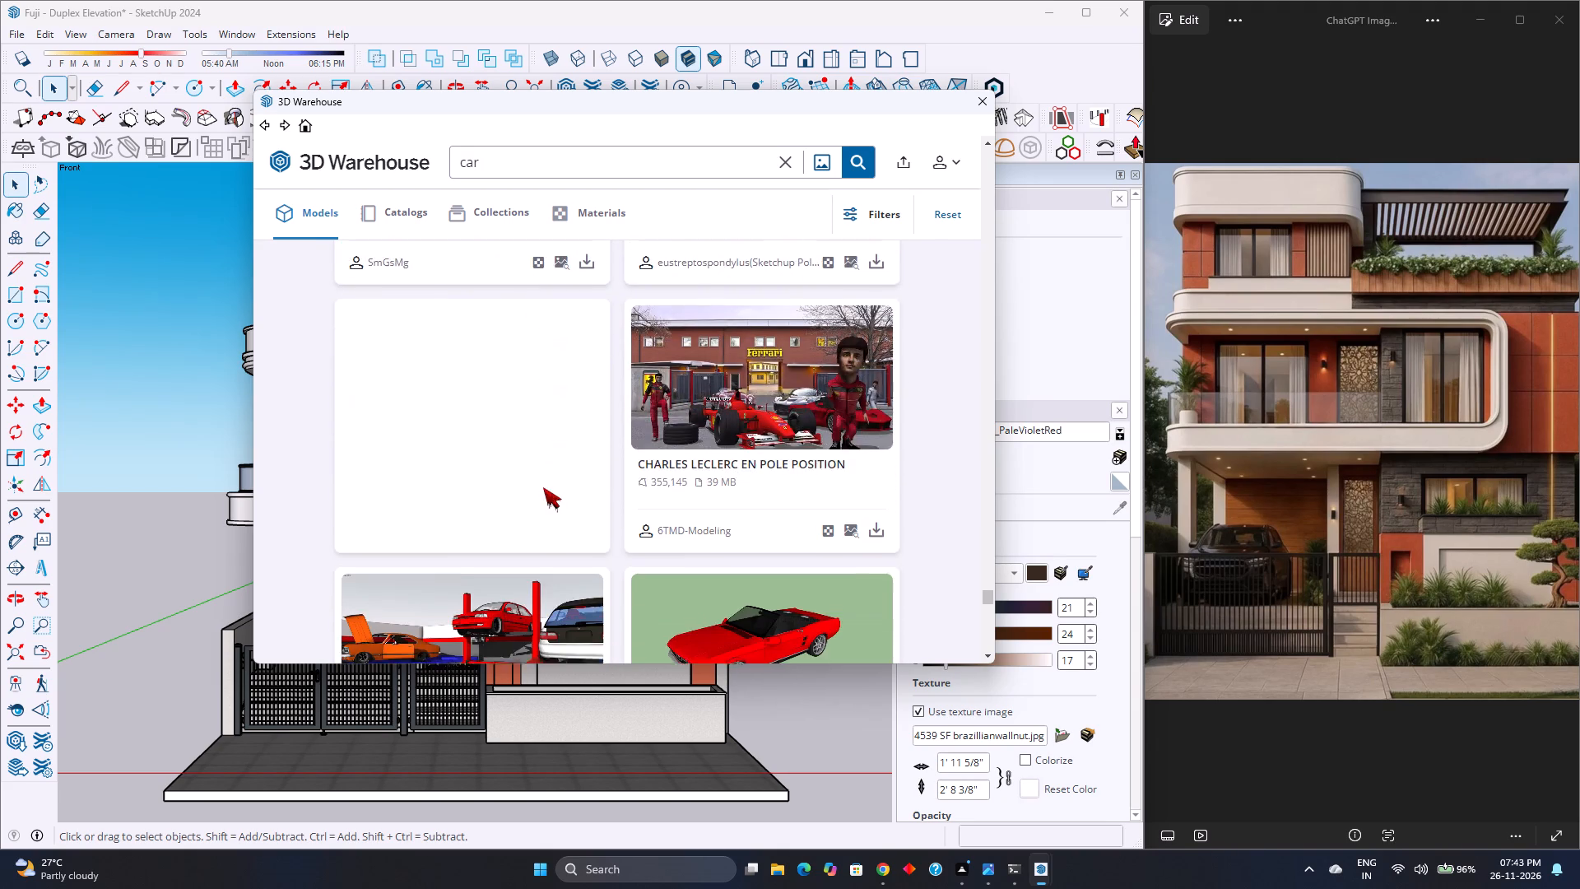
{"action": "scroll", "coordinate": [543, 487], "scroll_direction": "down", "scroll_amount": 13}
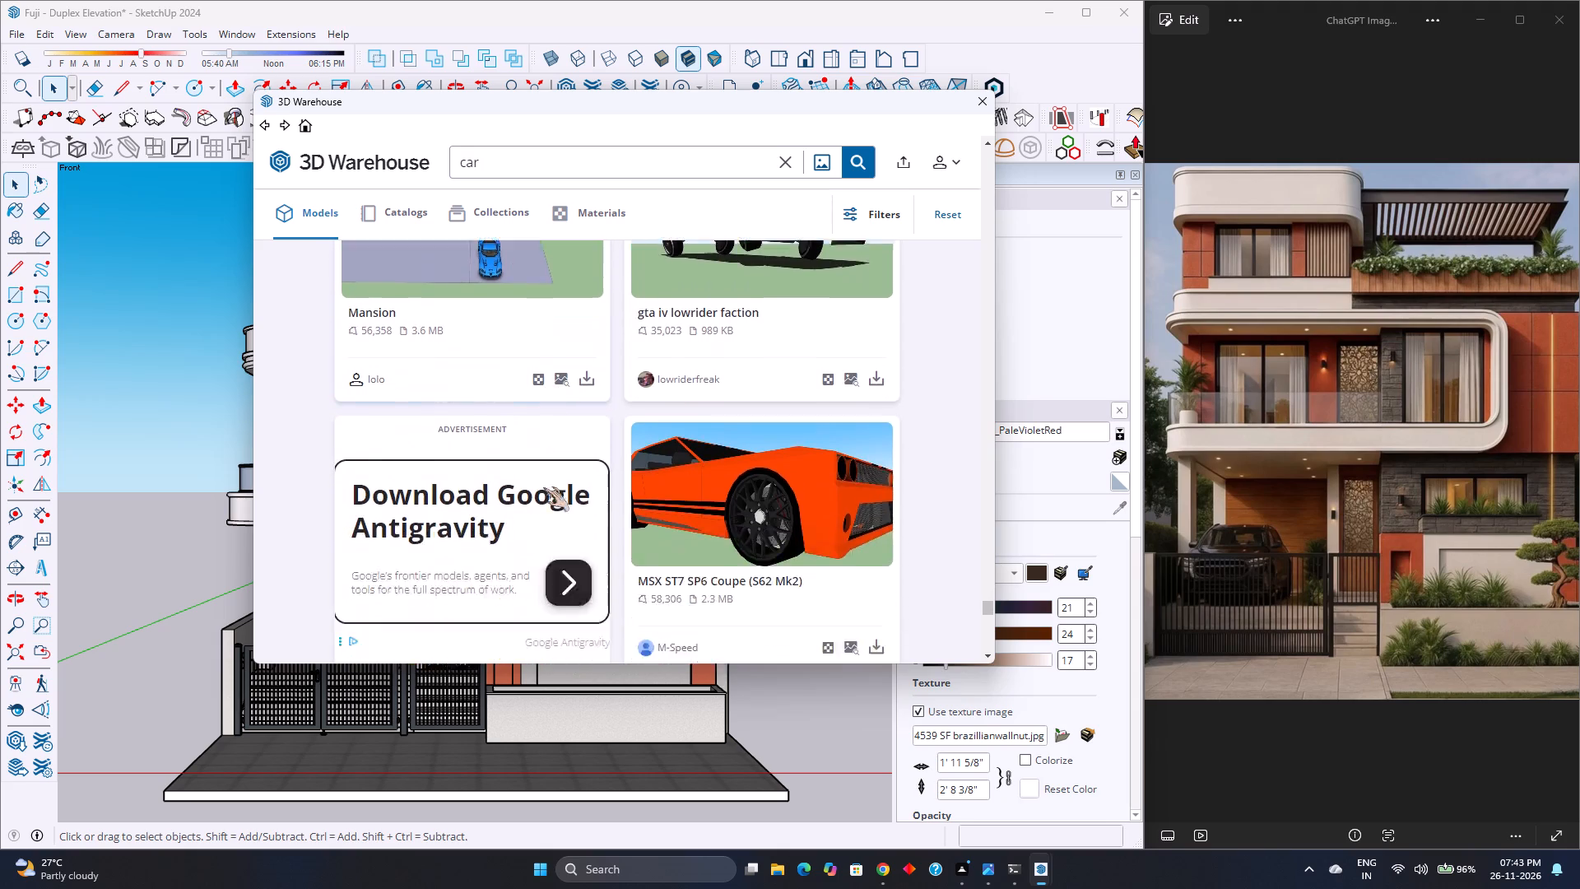
{"action": "scroll", "coordinate": [543, 487], "scroll_direction": "down", "scroll_amount": 11}
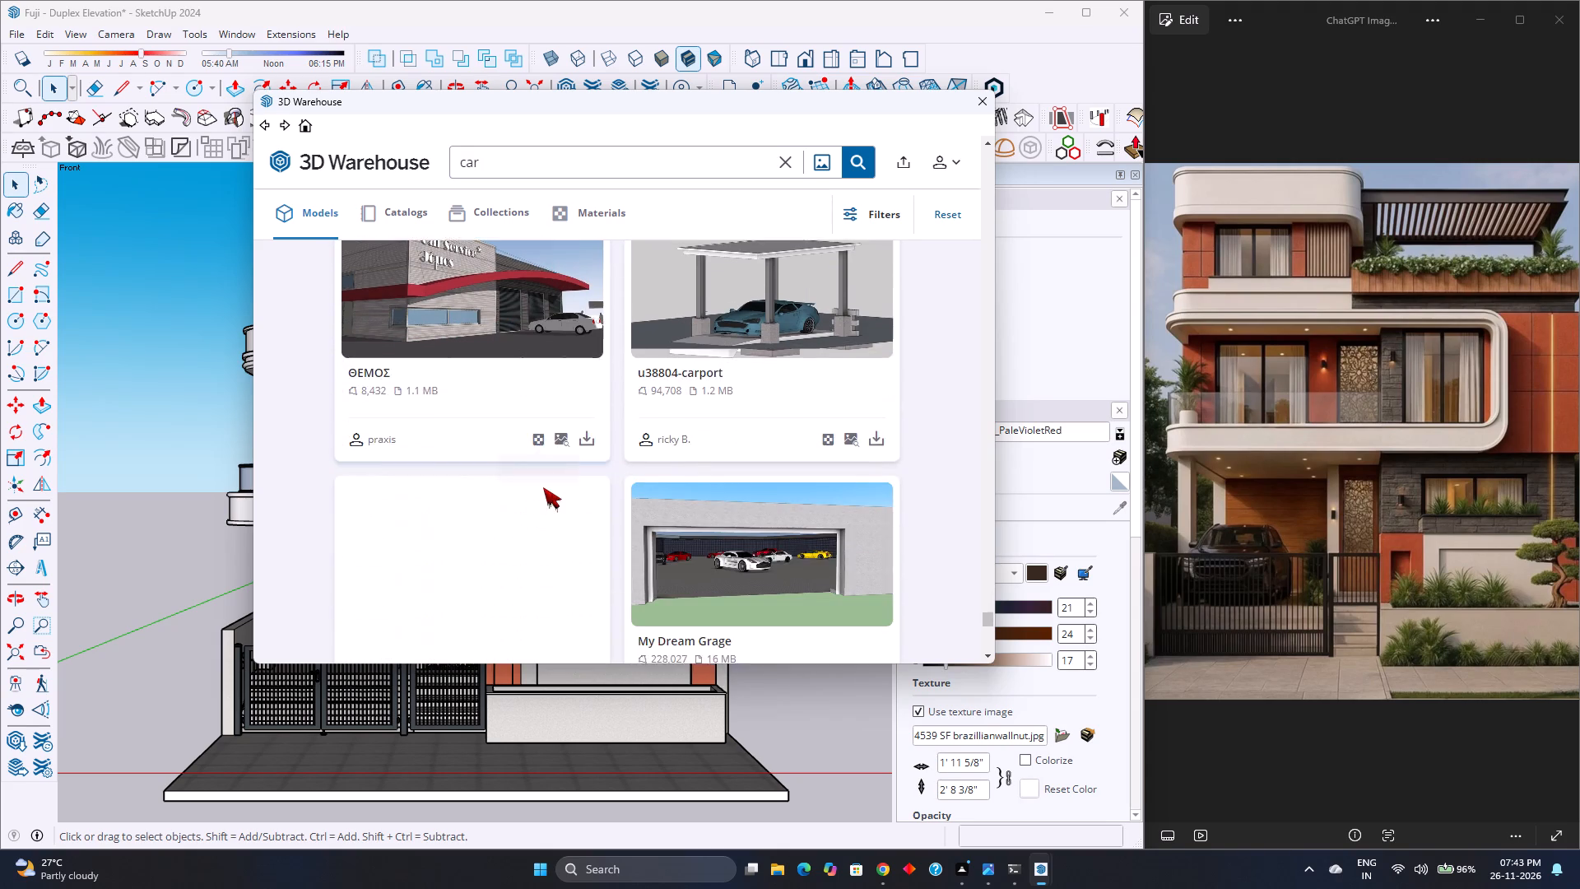
{"action": "scroll", "coordinate": [543, 487], "scroll_direction": "down", "scroll_amount": 14}
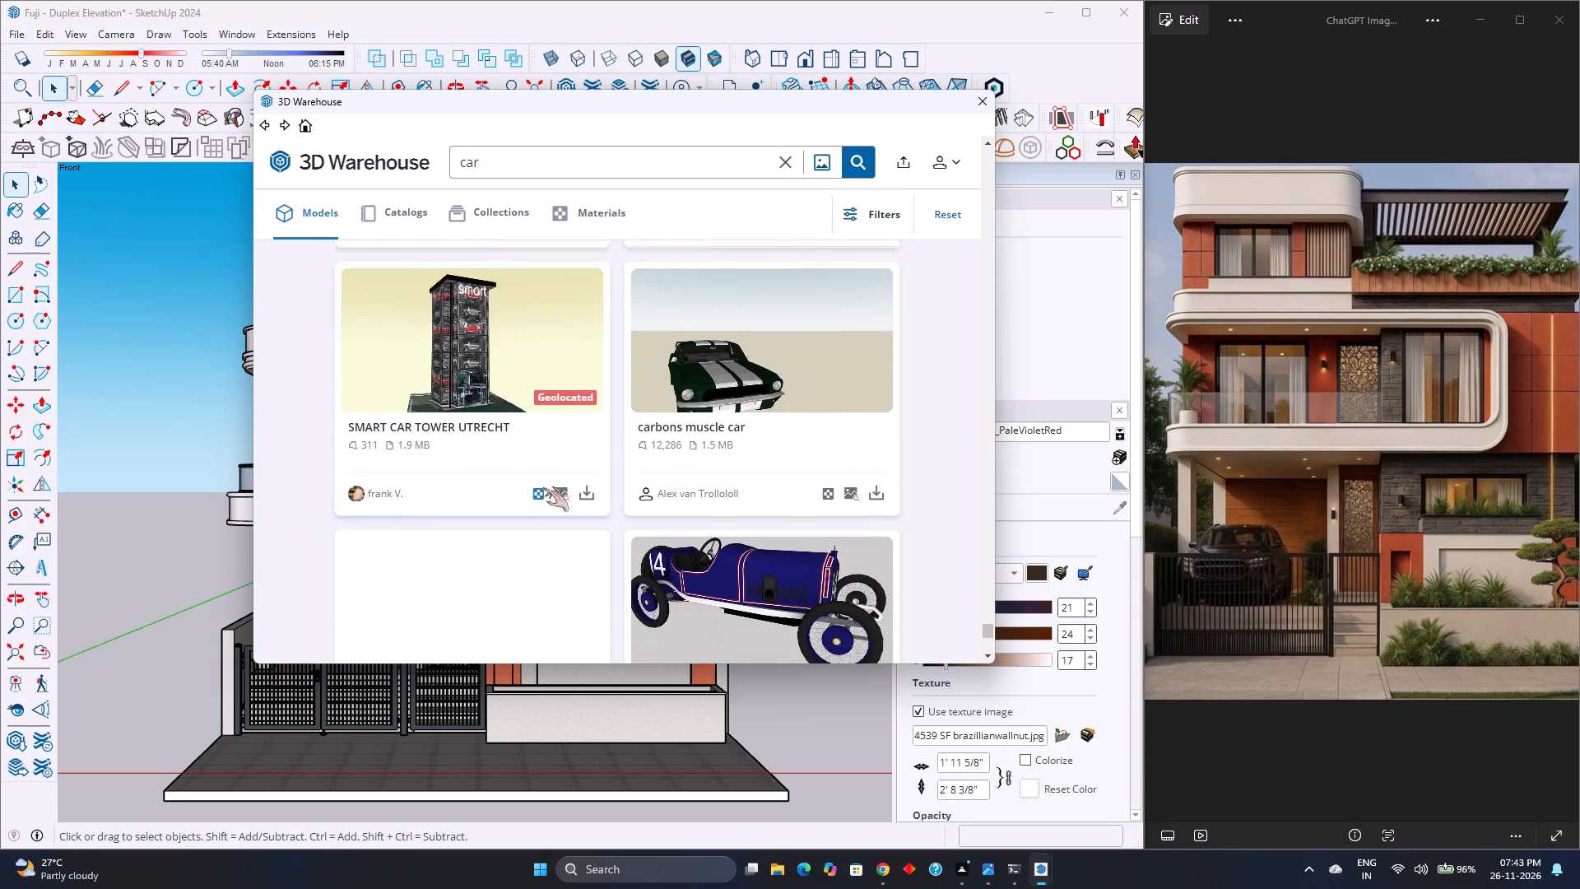
{"action": "scroll", "coordinate": [543, 487], "scroll_direction": "down", "scroll_amount": 11}
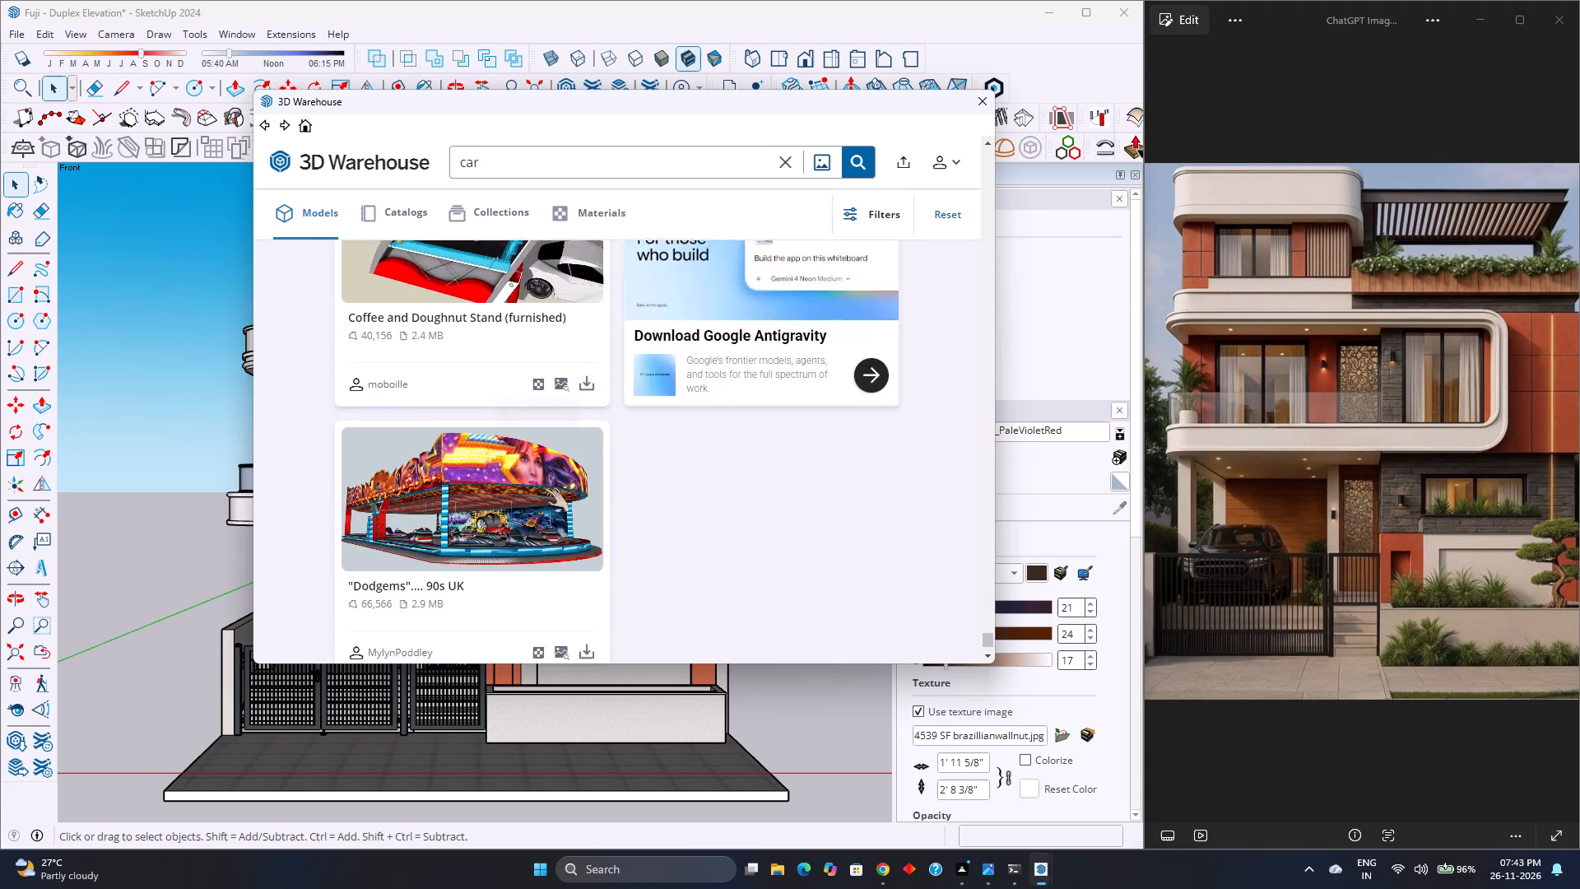
{"action": "scroll", "coordinate": [543, 487], "scroll_direction": "down", "scroll_amount": 4}
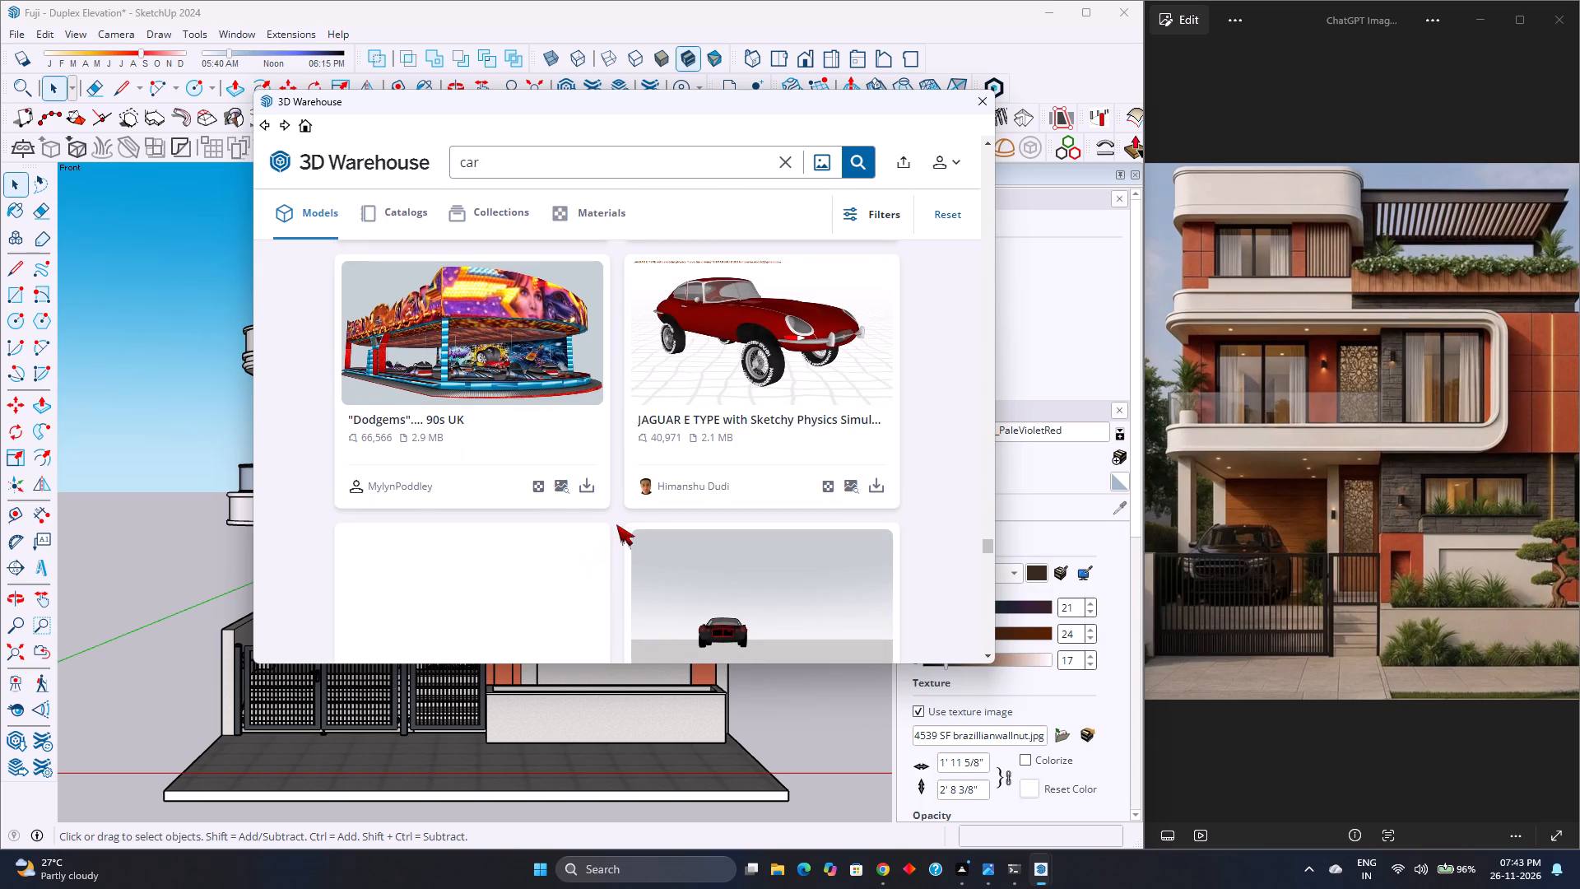
{"action": "scroll", "coordinate": [616, 524], "scroll_direction": "down", "scroll_amount": 13}
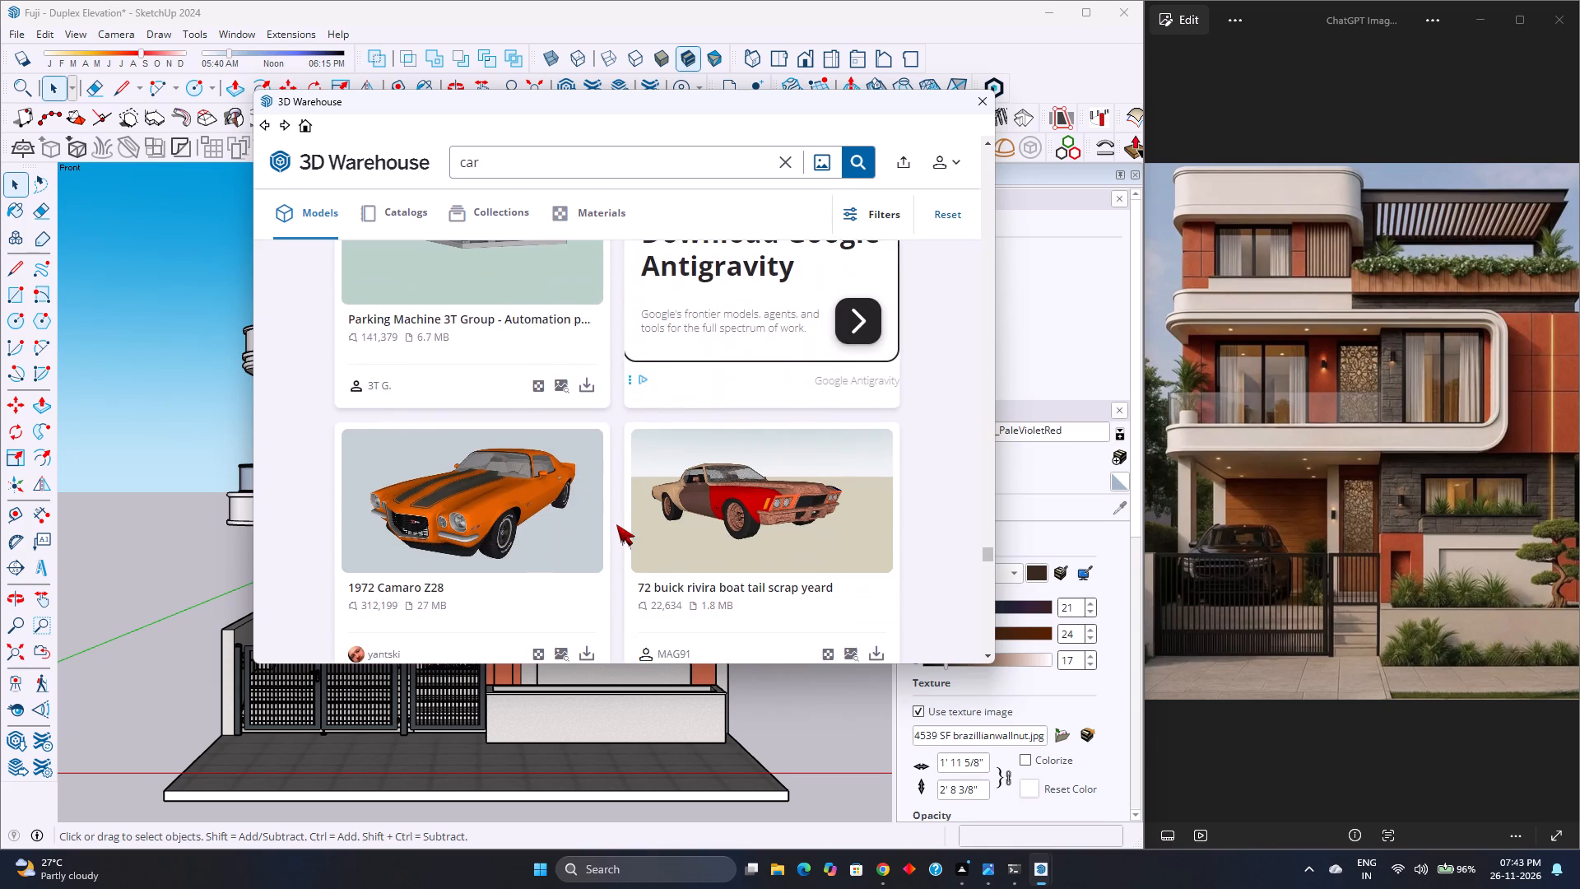
{"action": "scroll", "coordinate": [616, 524], "scroll_direction": "down", "scroll_amount": 1}
{"action": "scroll", "coordinate": [616, 524], "scroll_direction": "up", "scroll_amount": 2}
{"action": "scroll", "coordinate": [616, 524], "scroll_direction": "down", "scroll_amount": 3}
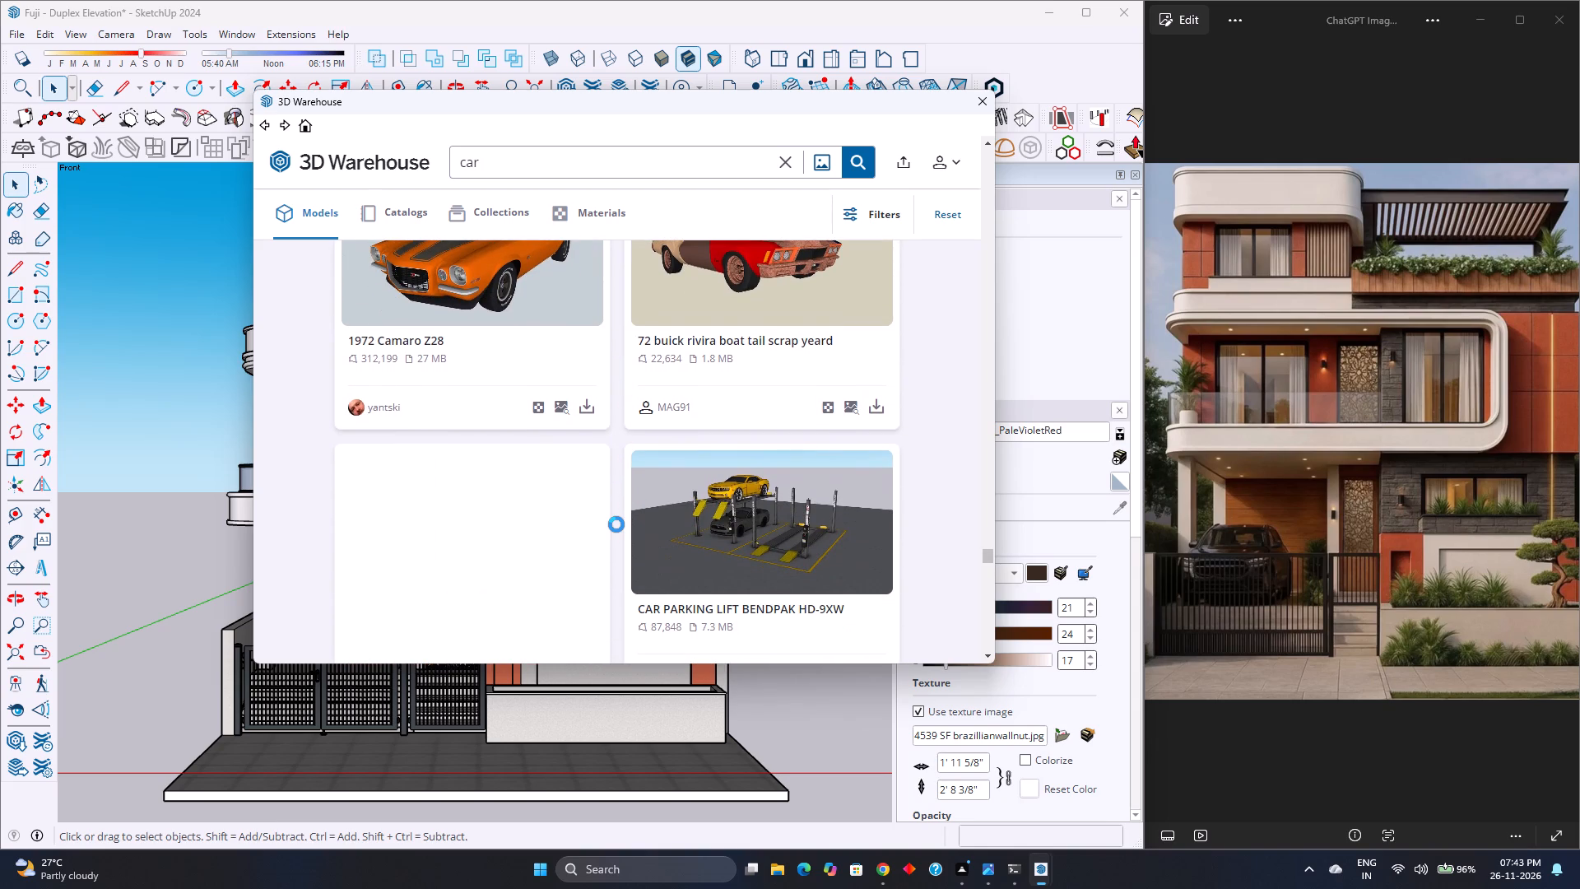
{"action": "scroll", "coordinate": [616, 524], "scroll_direction": "down", "scroll_amount": 6}
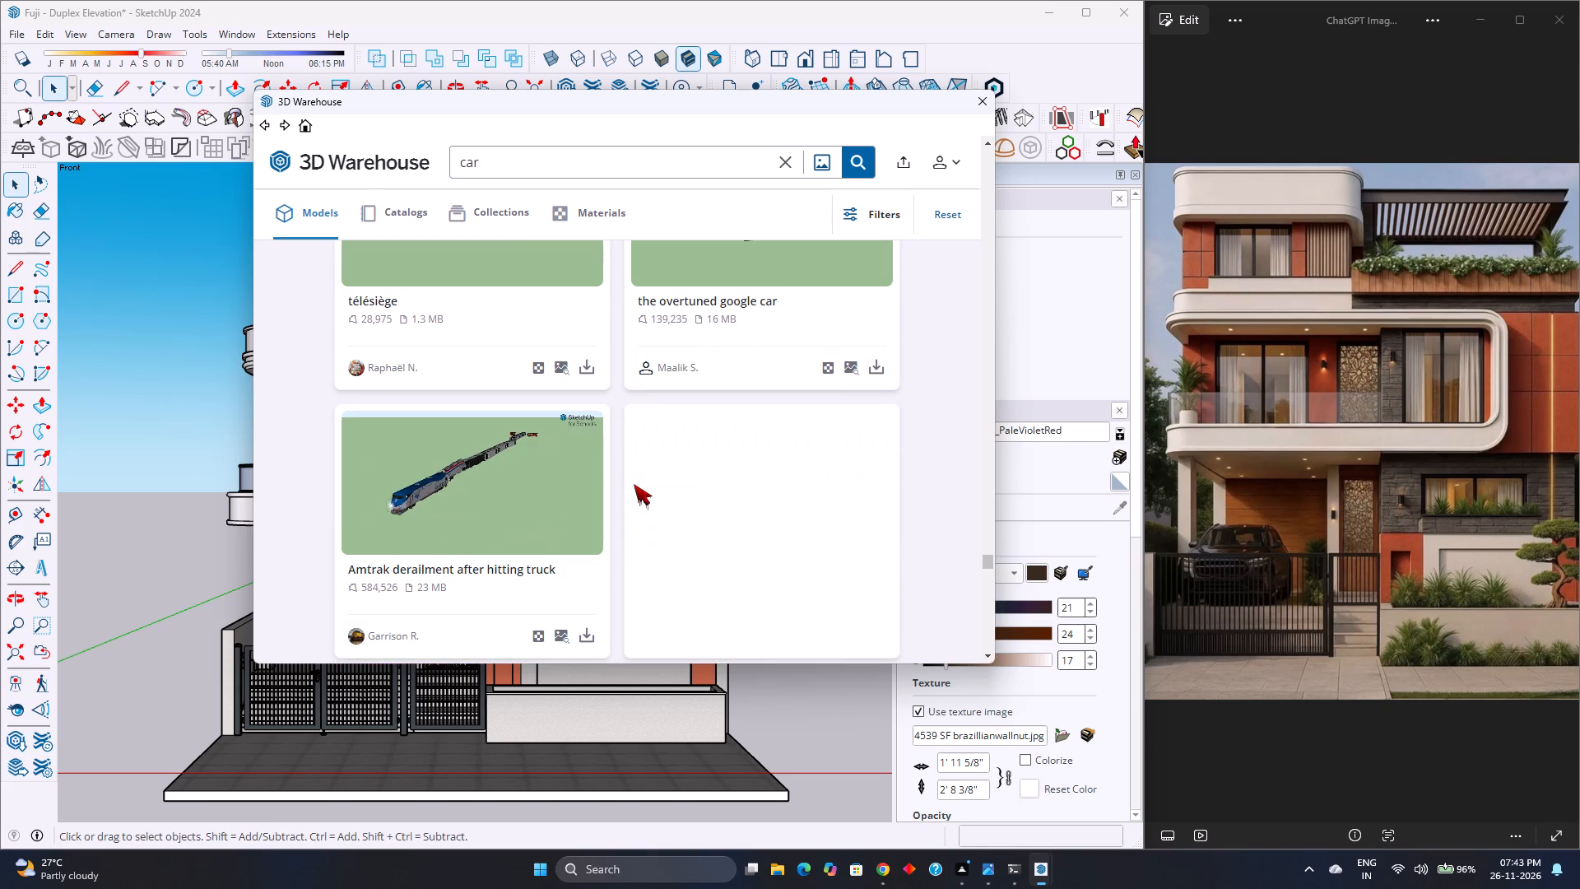
{"action": "scroll", "coordinate": [620, 493], "scroll_direction": "down", "scroll_amount": 9}
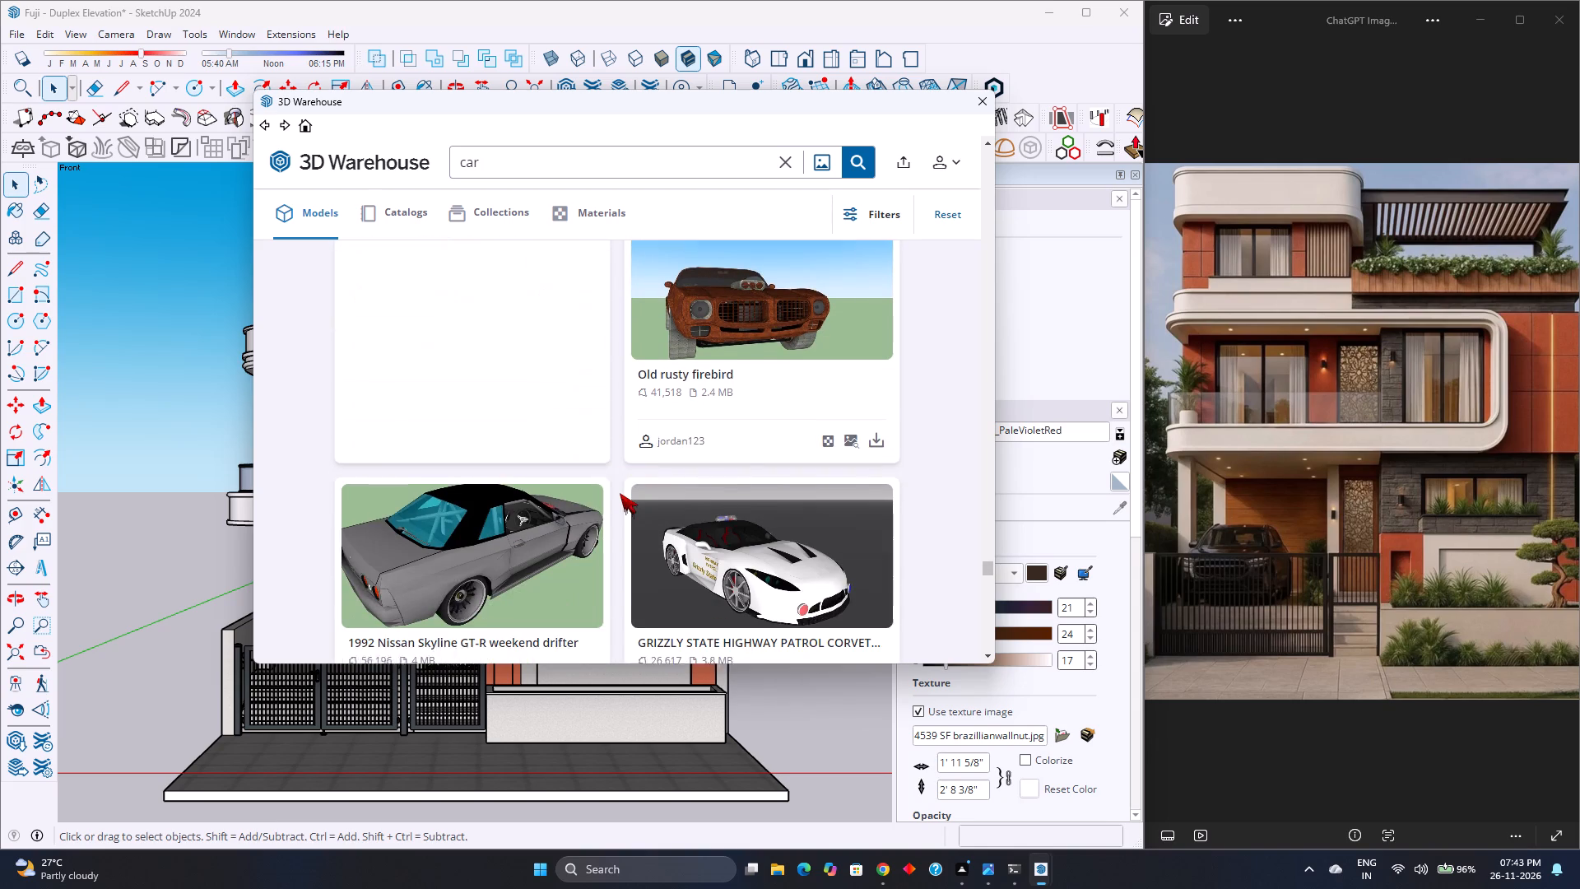
Find the yellow Chevrolet Camaro in the 3D Warehouse results for "car" and load it directly into the model.
{"action": "scroll", "coordinate": [620, 493], "scroll_direction": "down", "scroll_amount": 4}
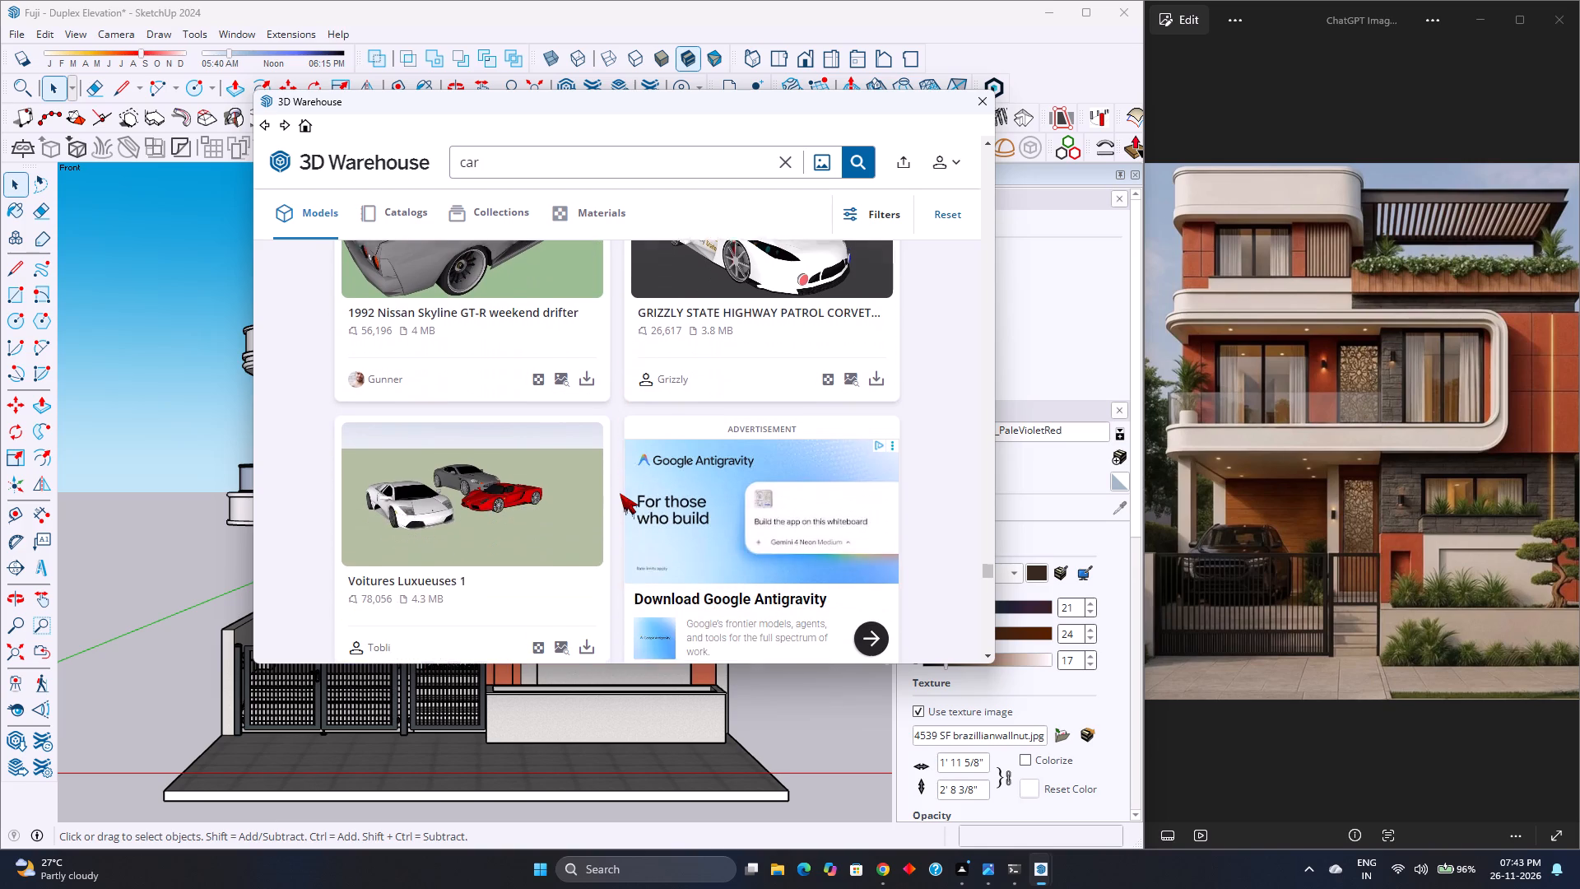
{"action": "scroll", "coordinate": [607, 506], "scroll_direction": "down", "scroll_amount": 3}
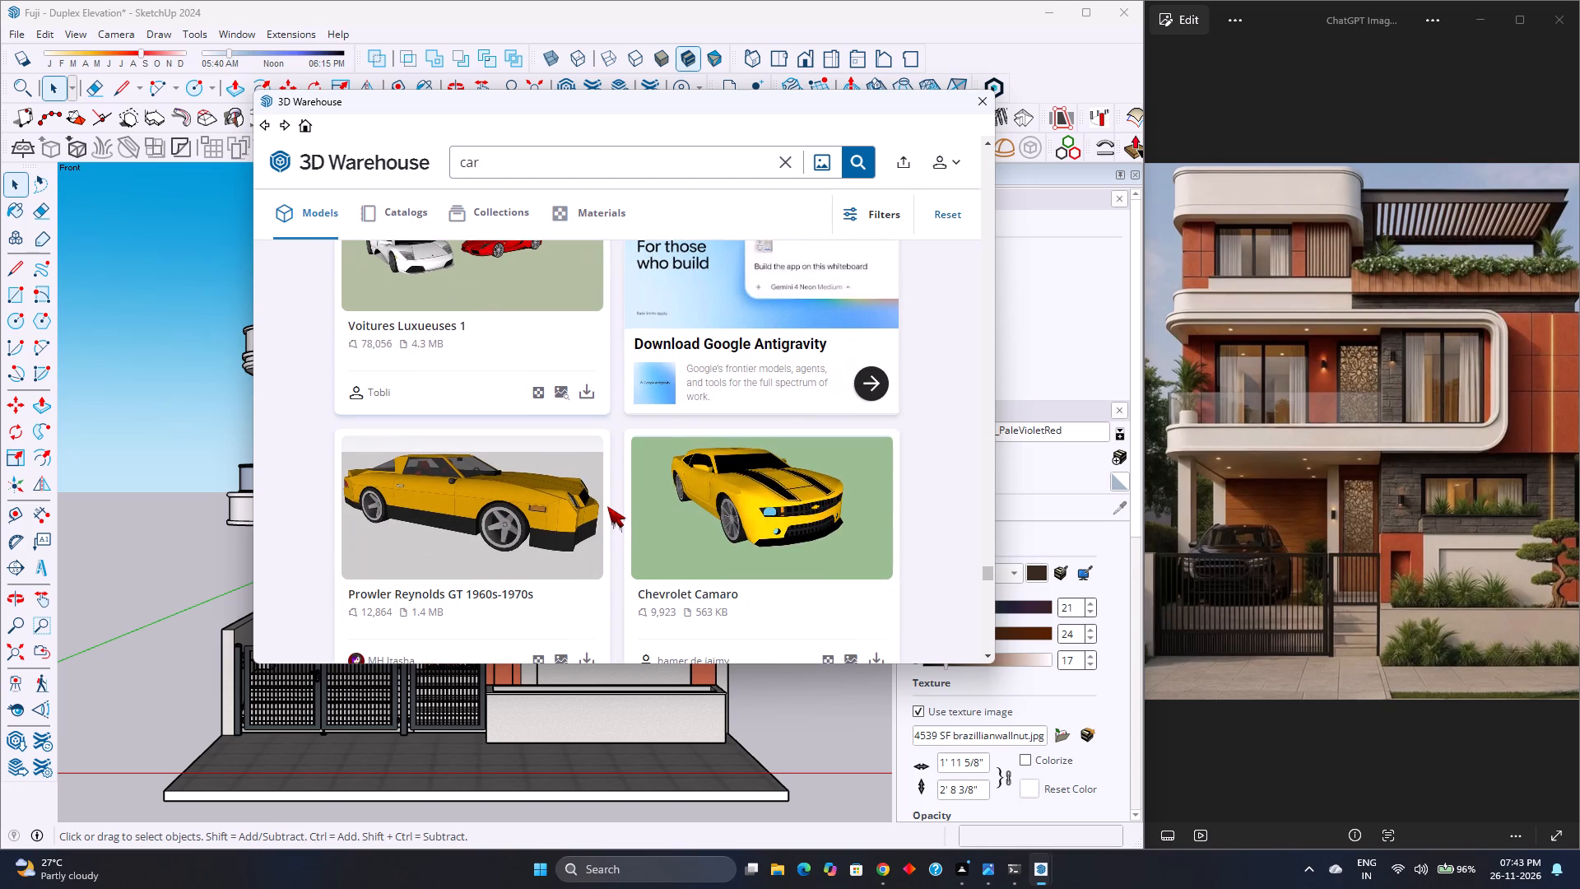
{"action": "scroll", "coordinate": [628, 498], "scroll_direction": "down", "scroll_amount": 3}
{"action": "scroll", "coordinate": [628, 498], "scroll_direction": "up", "scroll_amount": 1}
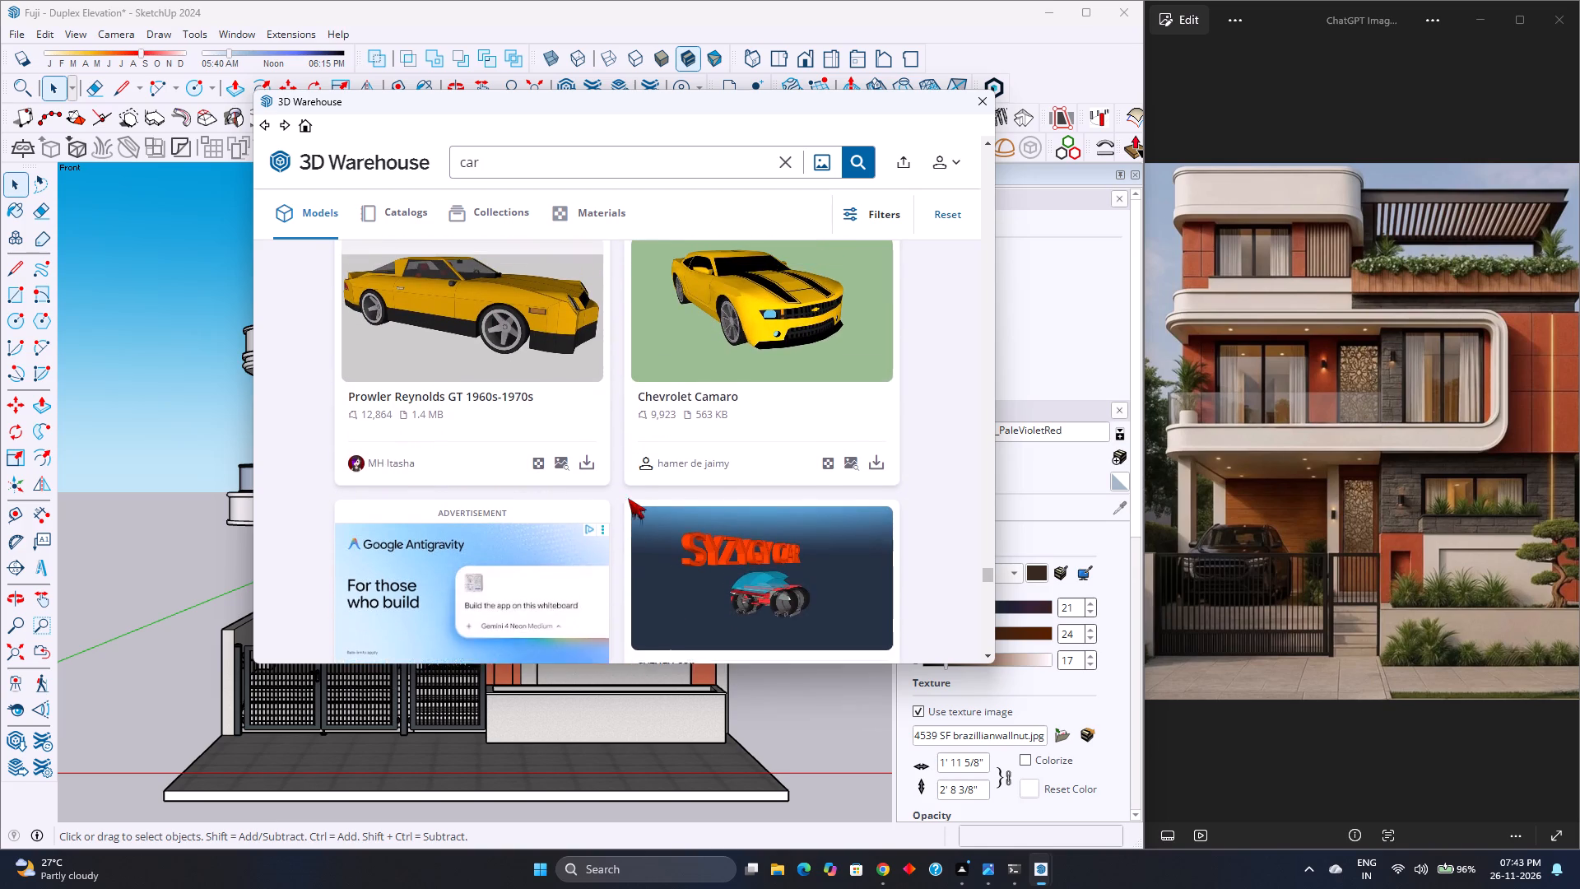
{"action": "scroll", "coordinate": [628, 498], "scroll_direction": "up", "scroll_amount": 1}
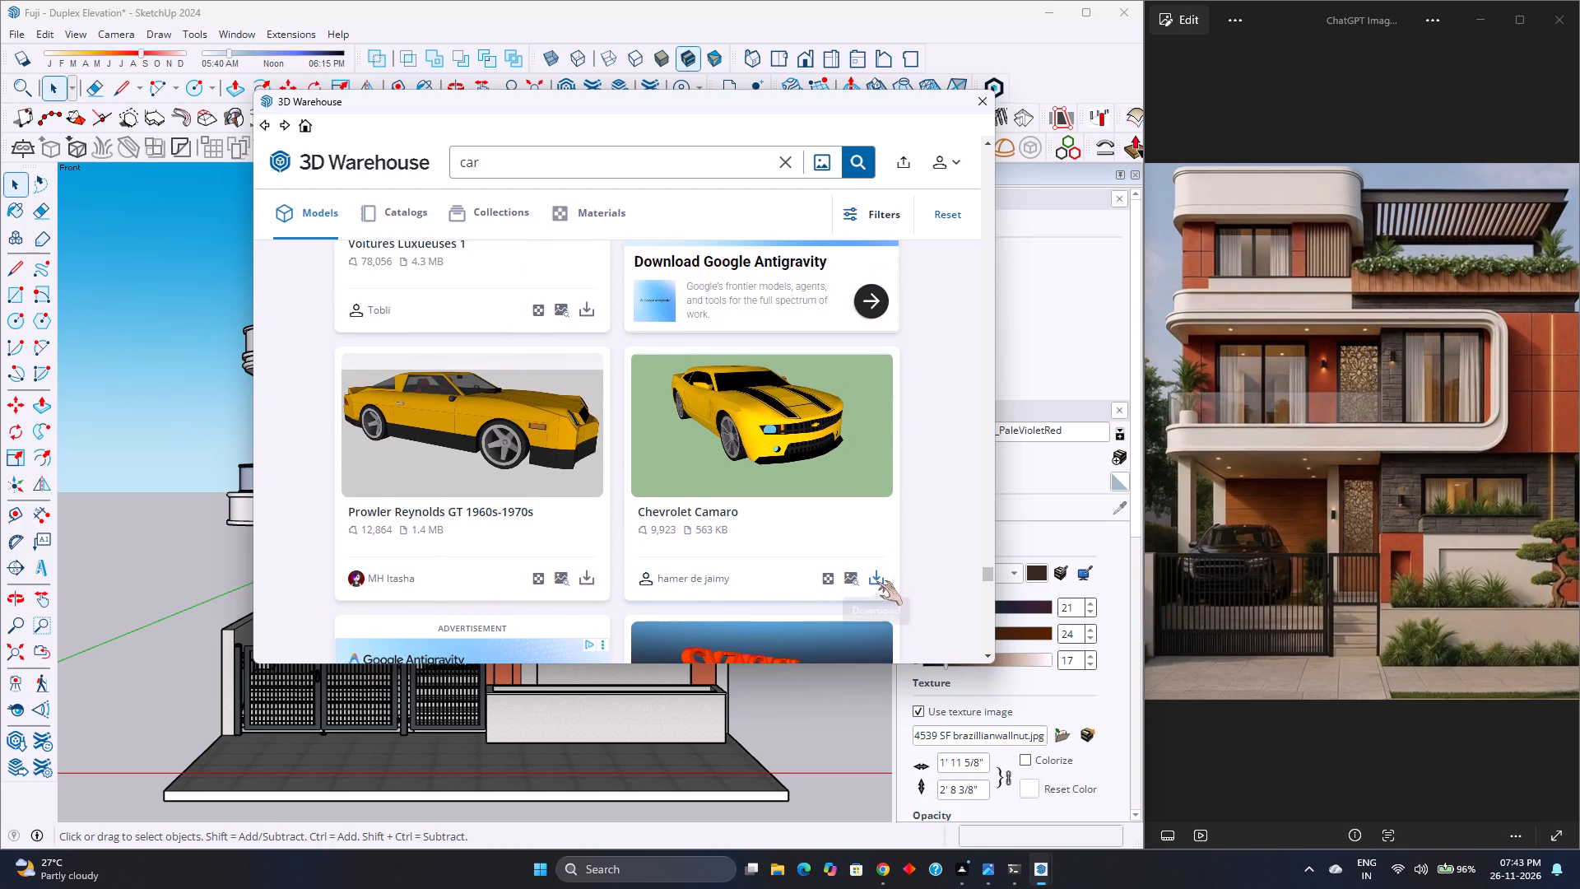
{"action": "left_click", "coordinate": [876, 581]}
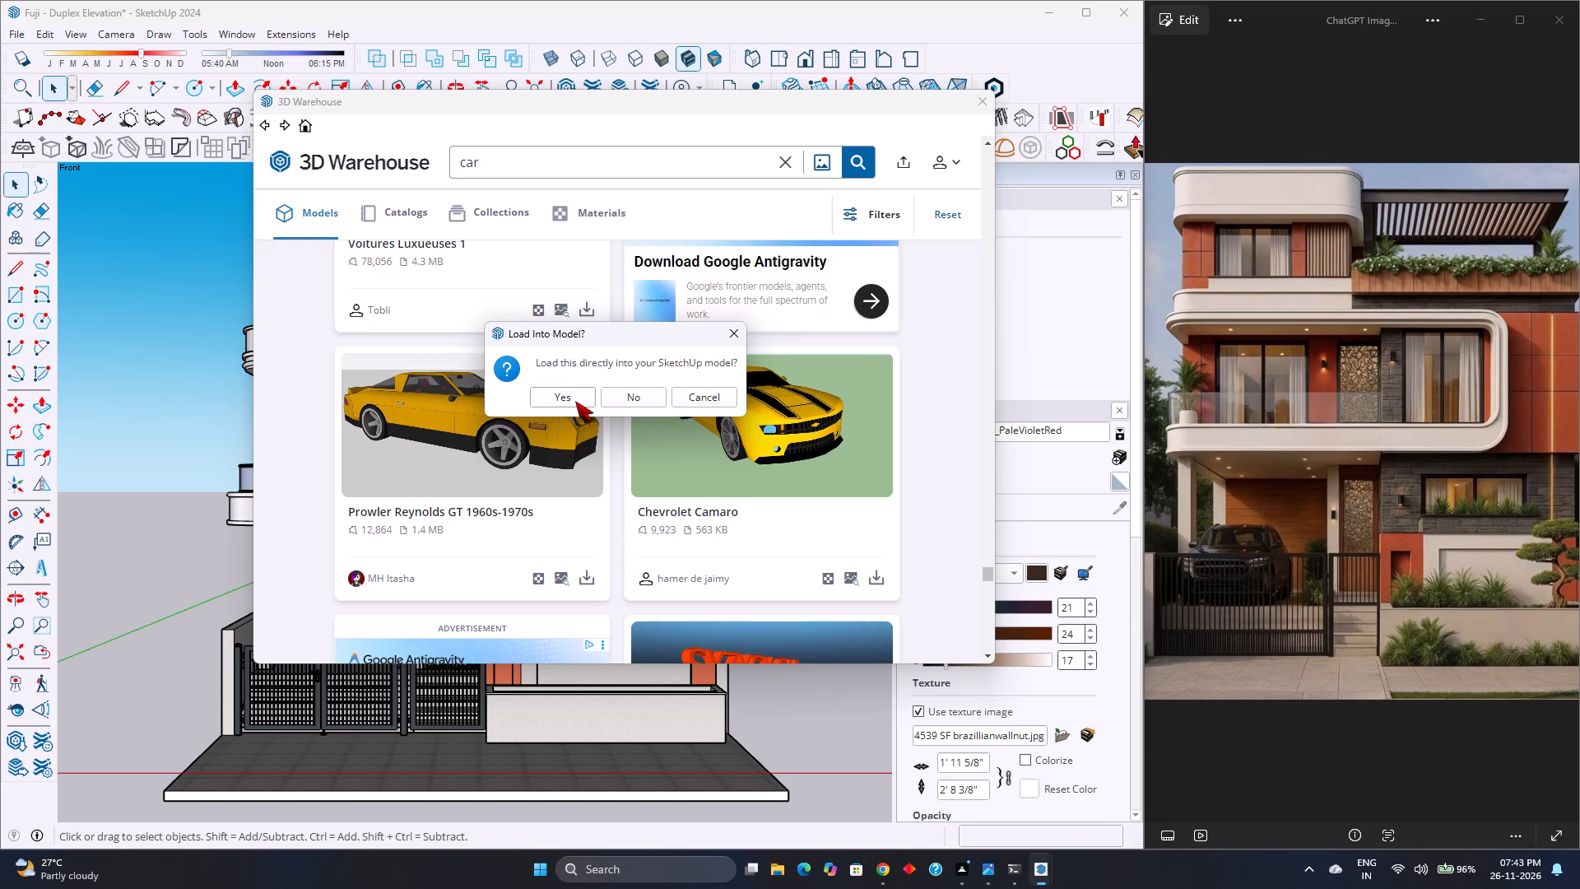
{"action": "left_click", "coordinate": [575, 400]}
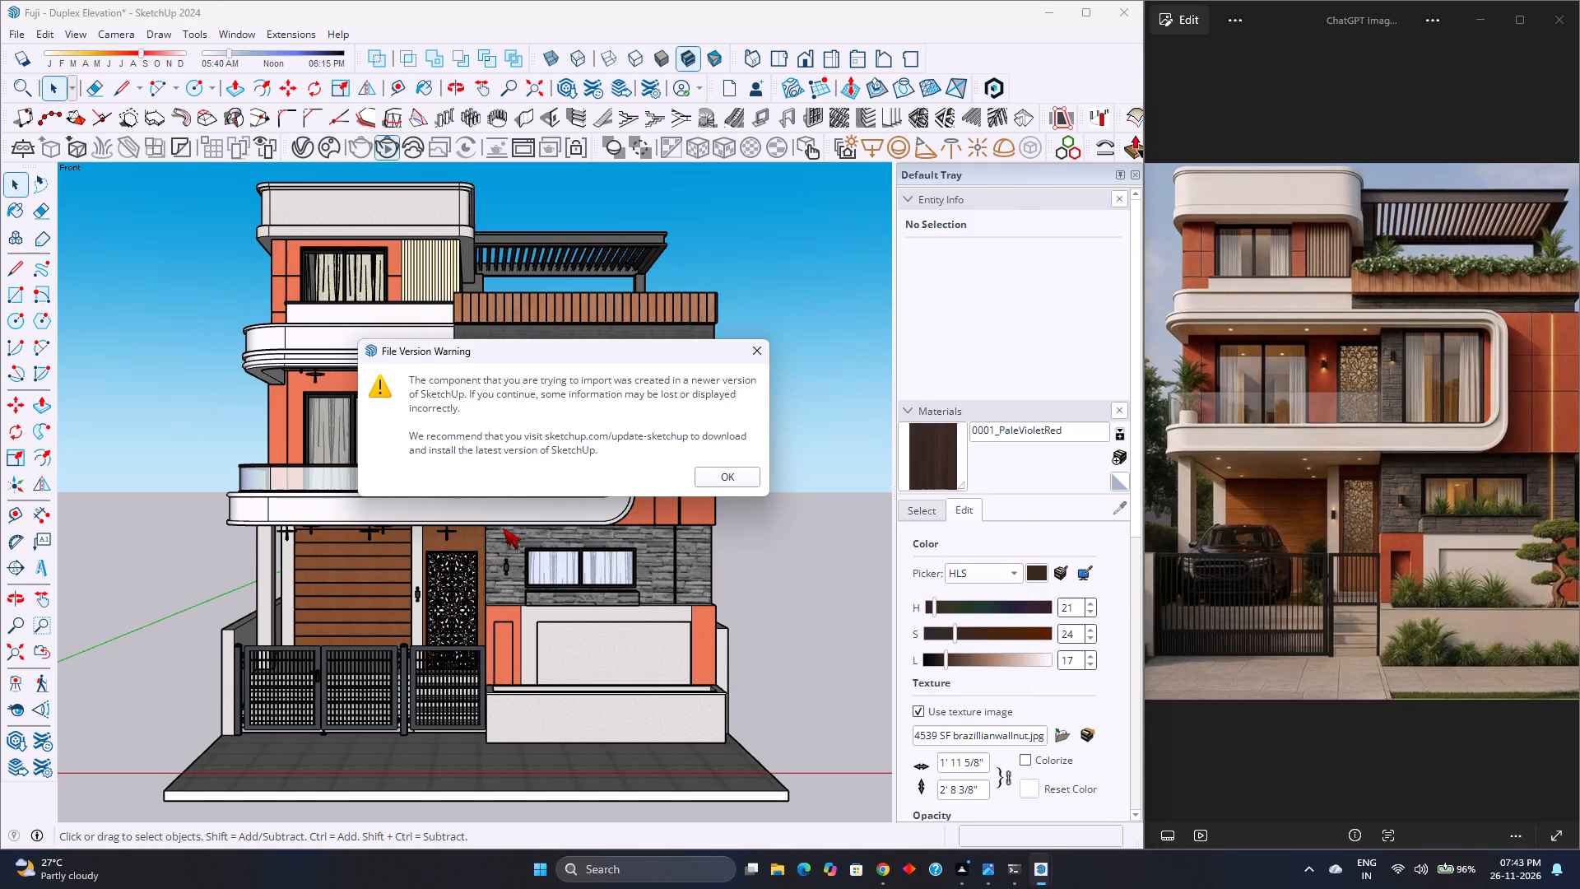
{"action": "left_click", "coordinate": [718, 477]}
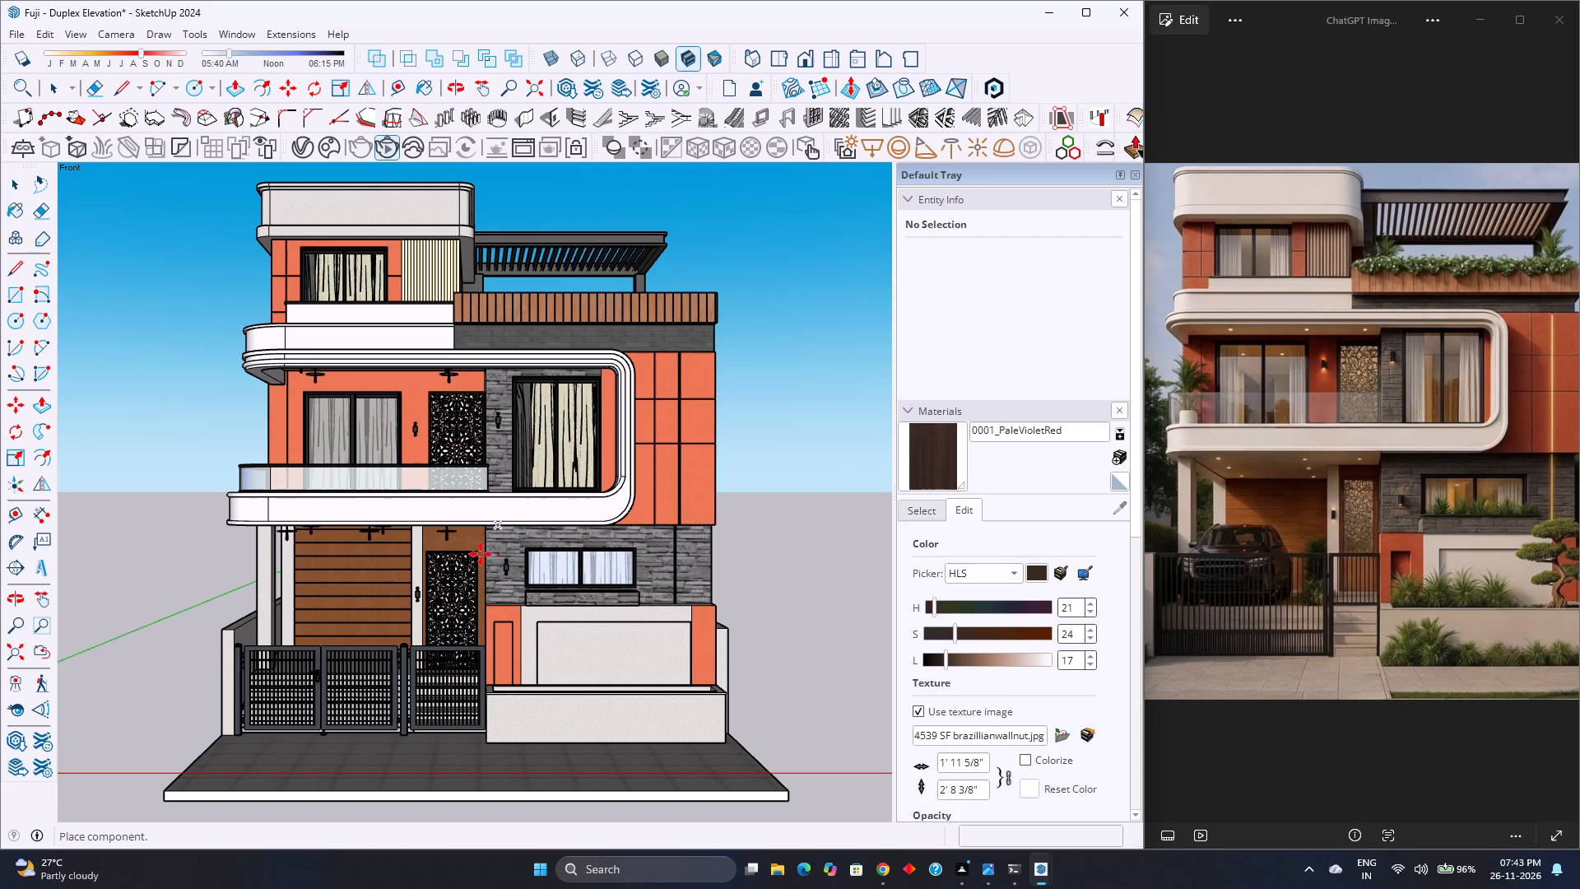
Place the Camaro component on the ground beside the front paving, outside the boundary wall.
{"action": "scroll", "coordinate": [378, 751], "scroll_direction": "down", "scroll_amount": 17}
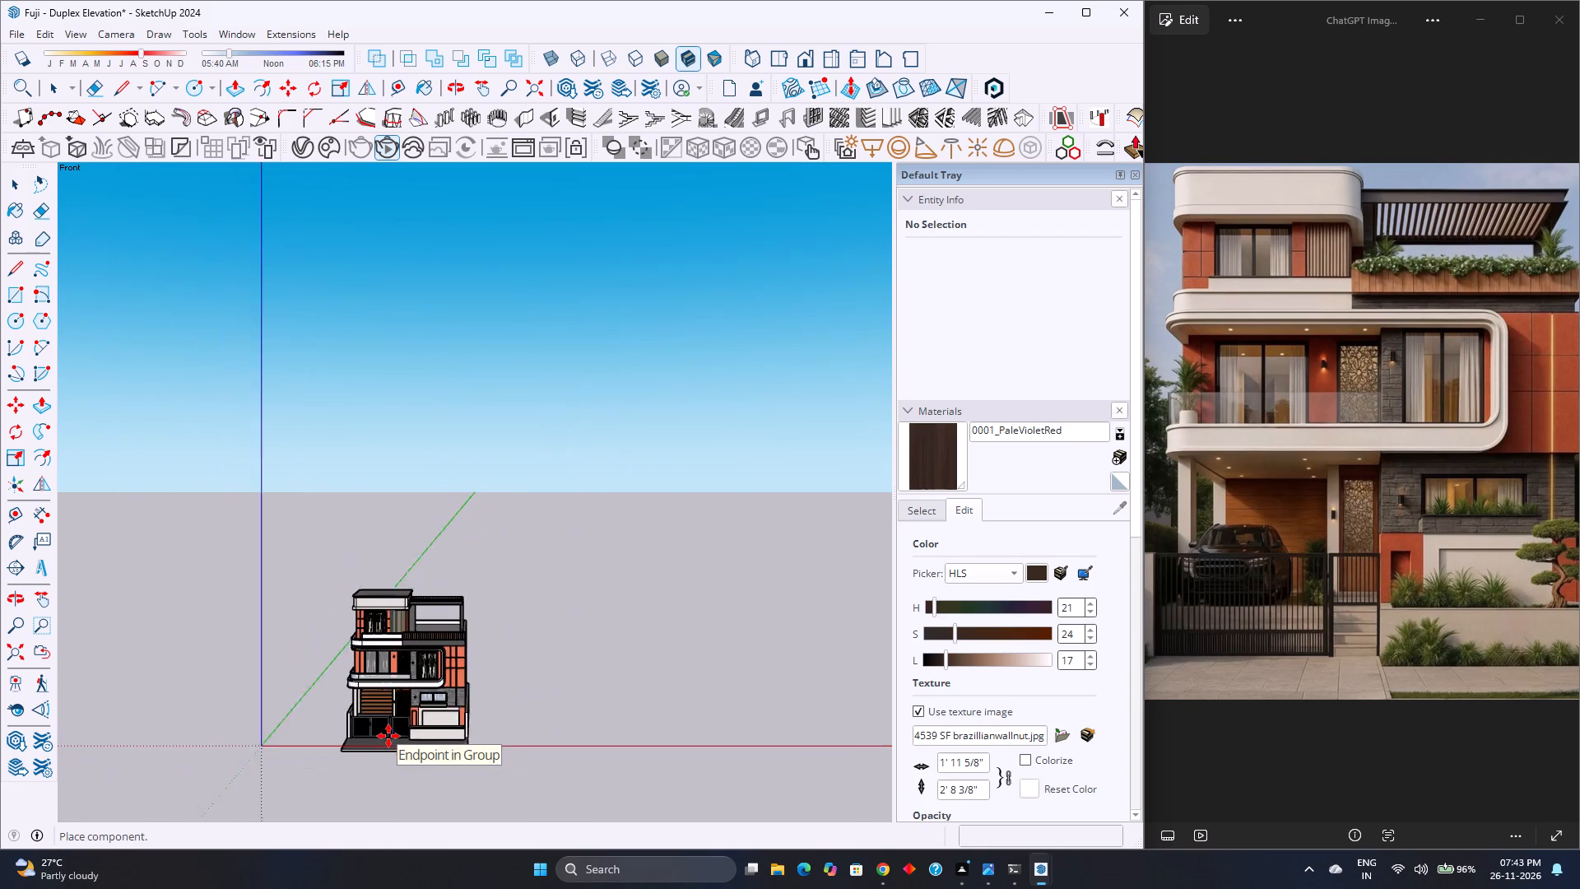
{"action": "scroll", "coordinate": [430, 743], "scroll_direction": "down", "scroll_amount": 5}
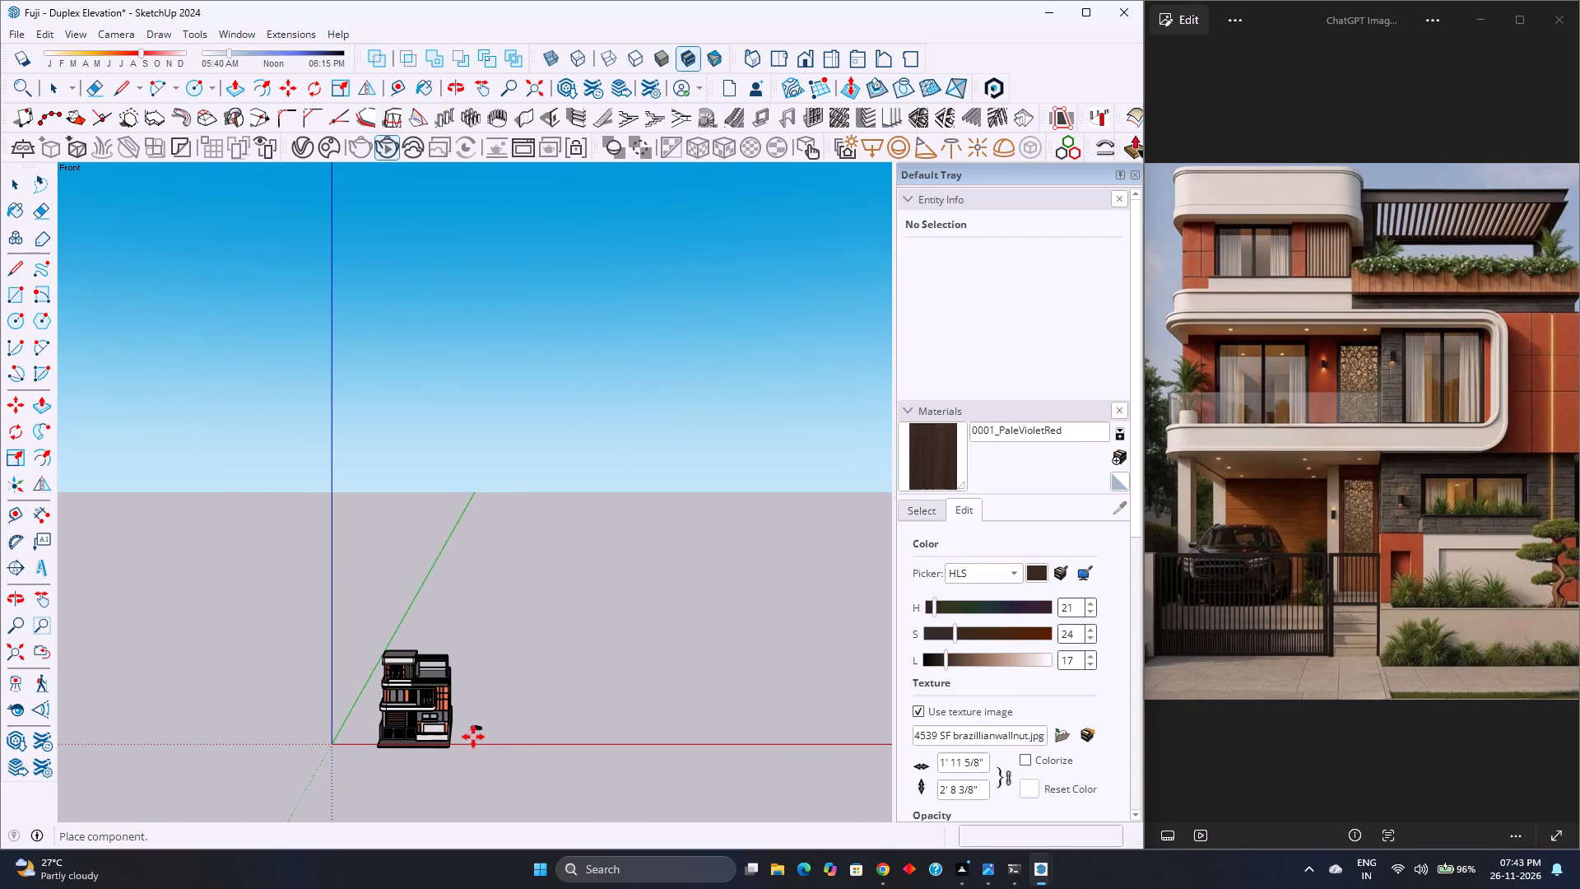
{"action": "scroll", "coordinate": [473, 737], "scroll_direction": "up", "scroll_amount": 4}
{"action": "scroll", "coordinate": [397, 752], "scroll_direction": "up", "scroll_amount": 9}
{"action": "scroll", "coordinate": [263, 735], "scroll_direction": "up", "scroll_amount": 6}
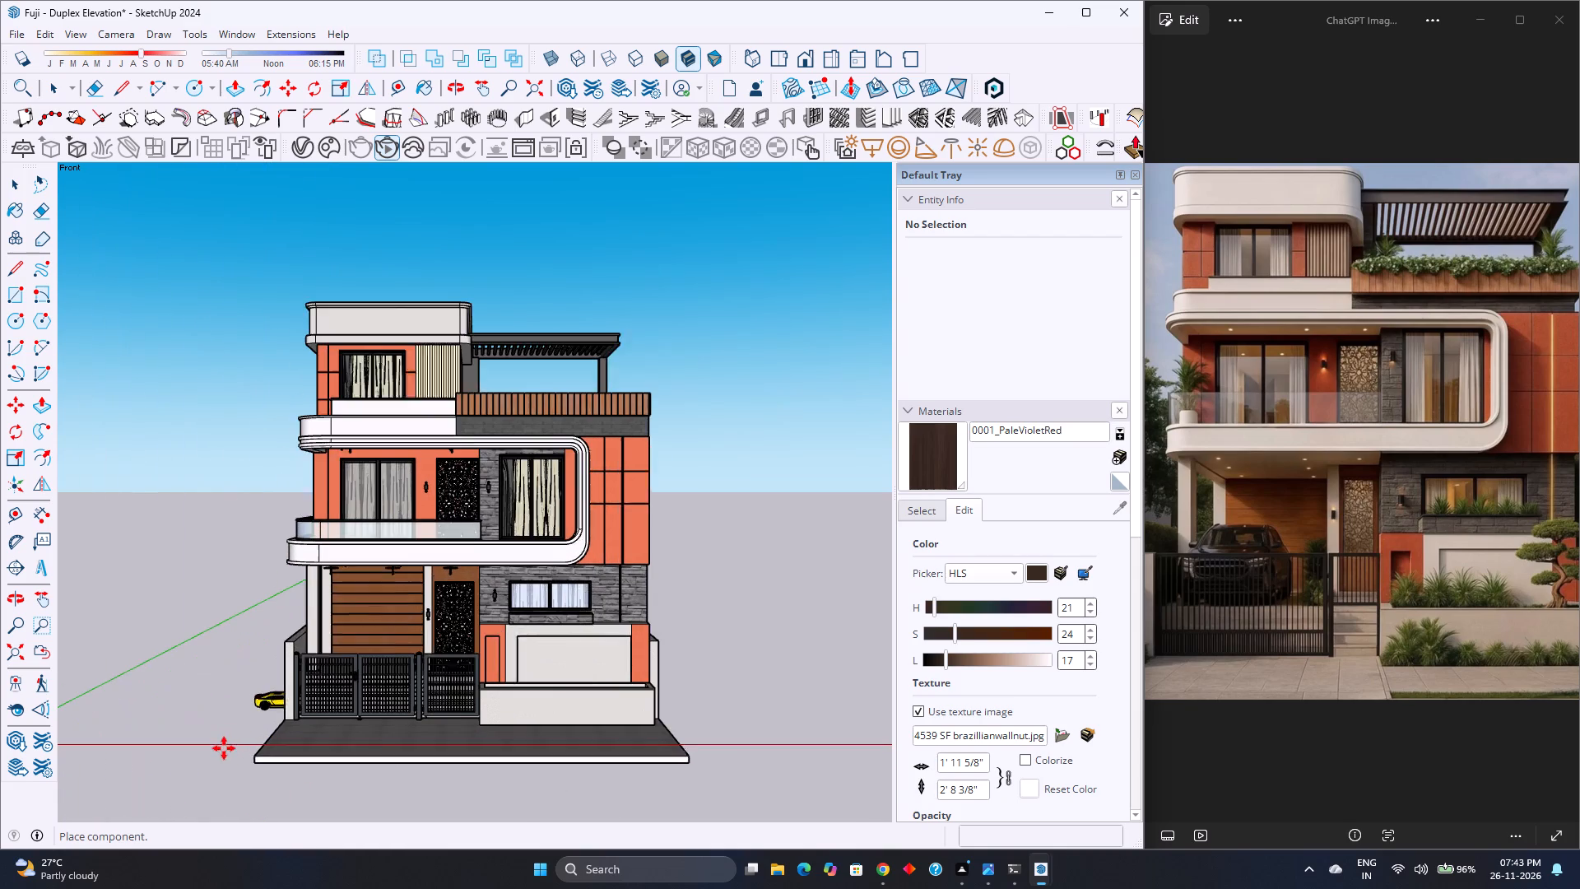
{"action": "scroll", "coordinate": [224, 748], "scroll_direction": "up", "scroll_amount": 1}
{"action": "left_click", "coordinate": [109, 797]}
{"action": "scroll", "coordinate": [196, 719], "scroll_direction": "up", "scroll_amount": 7}
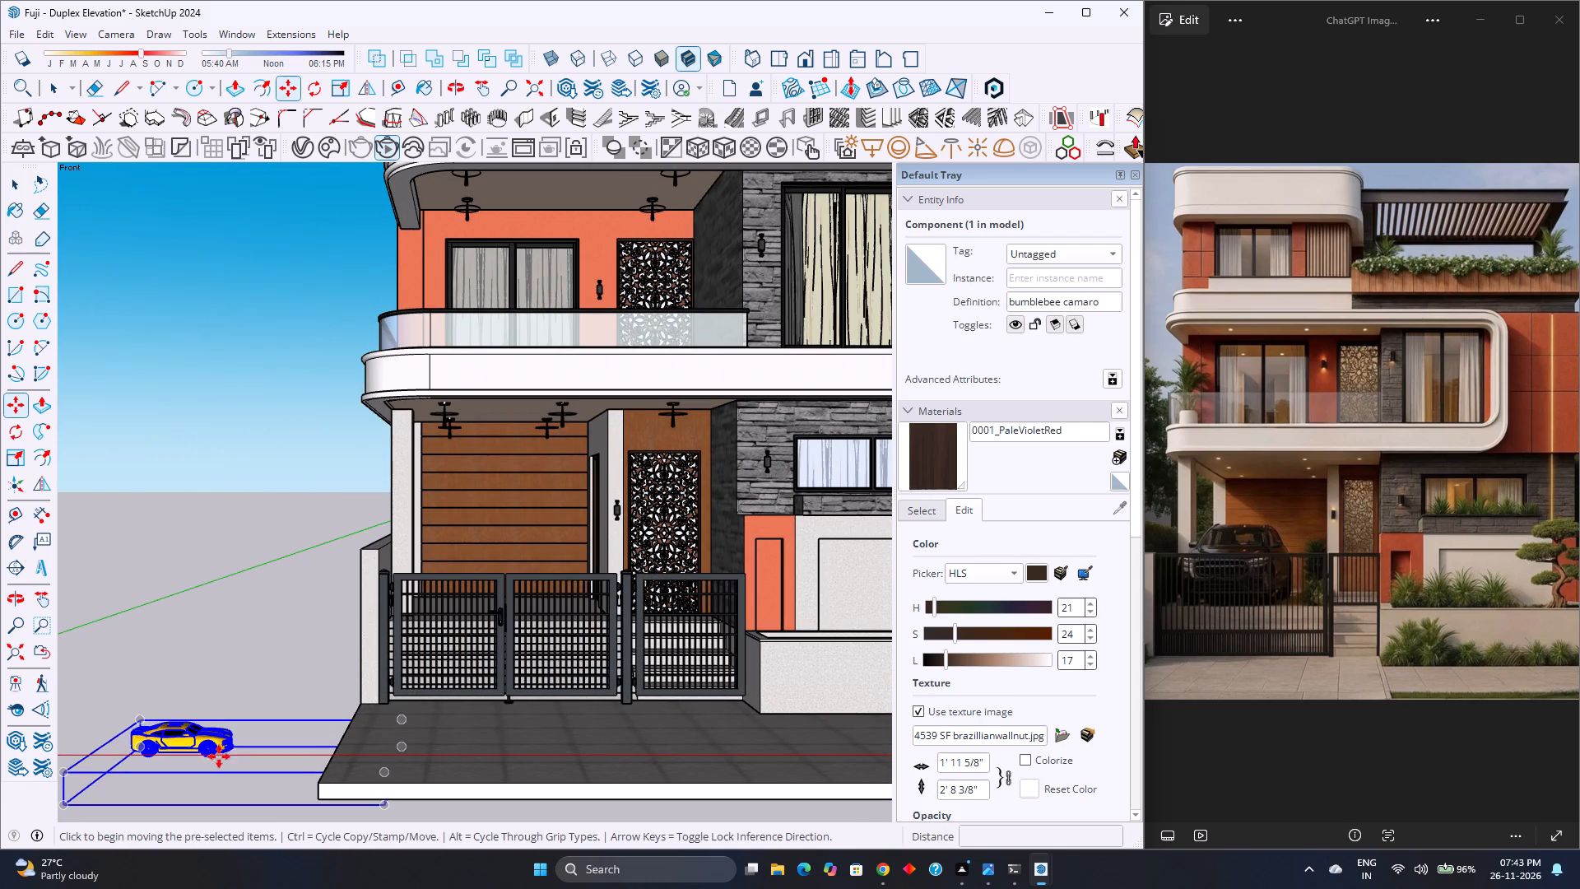
{"action": "key", "text": "space"}
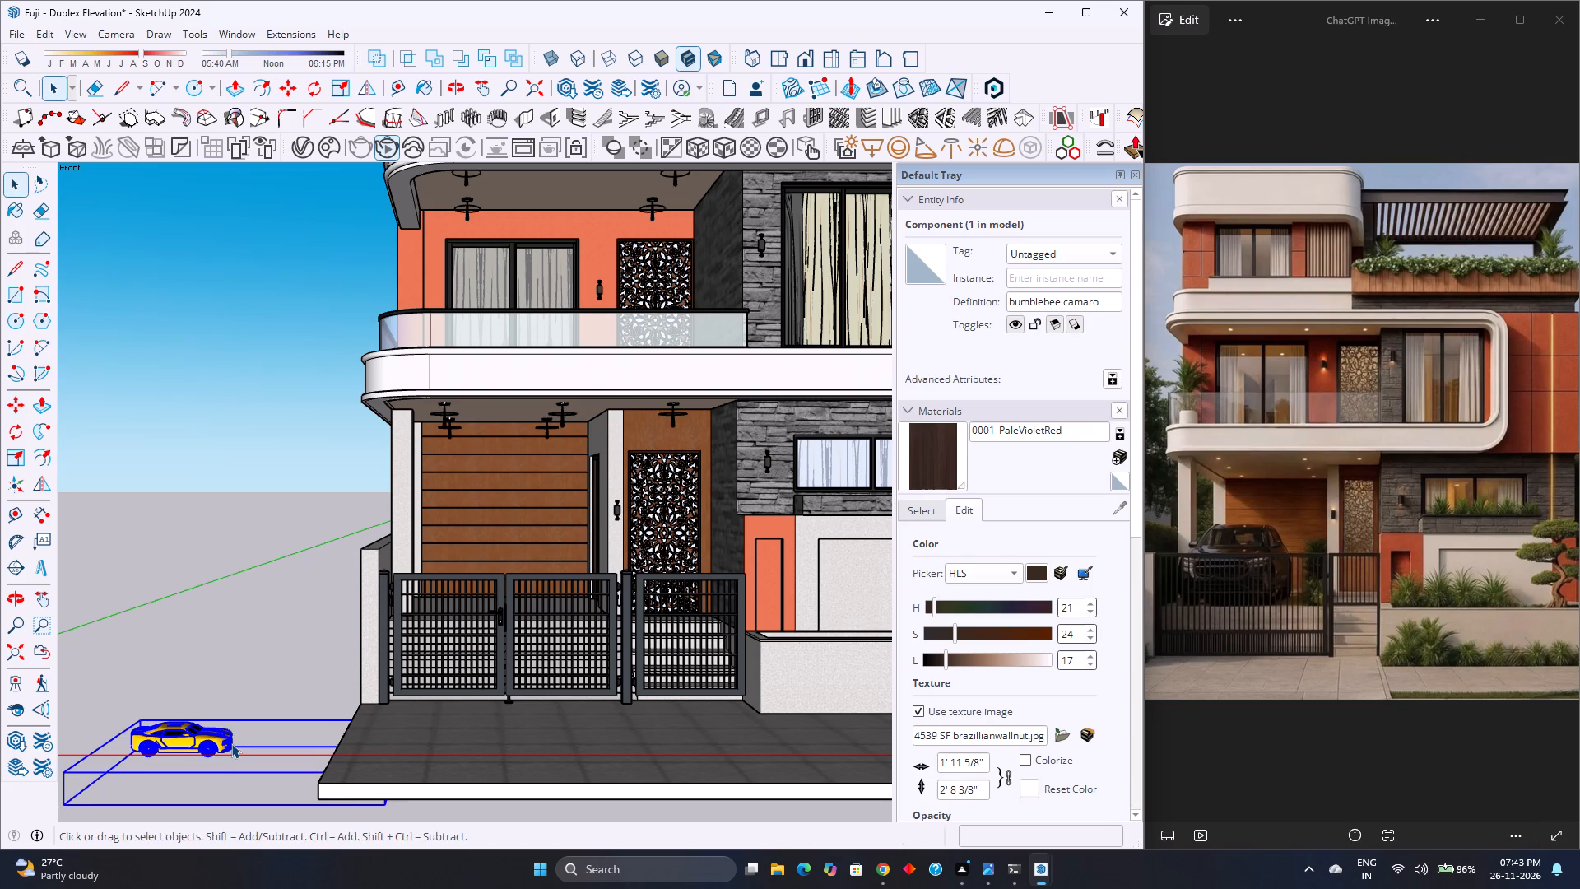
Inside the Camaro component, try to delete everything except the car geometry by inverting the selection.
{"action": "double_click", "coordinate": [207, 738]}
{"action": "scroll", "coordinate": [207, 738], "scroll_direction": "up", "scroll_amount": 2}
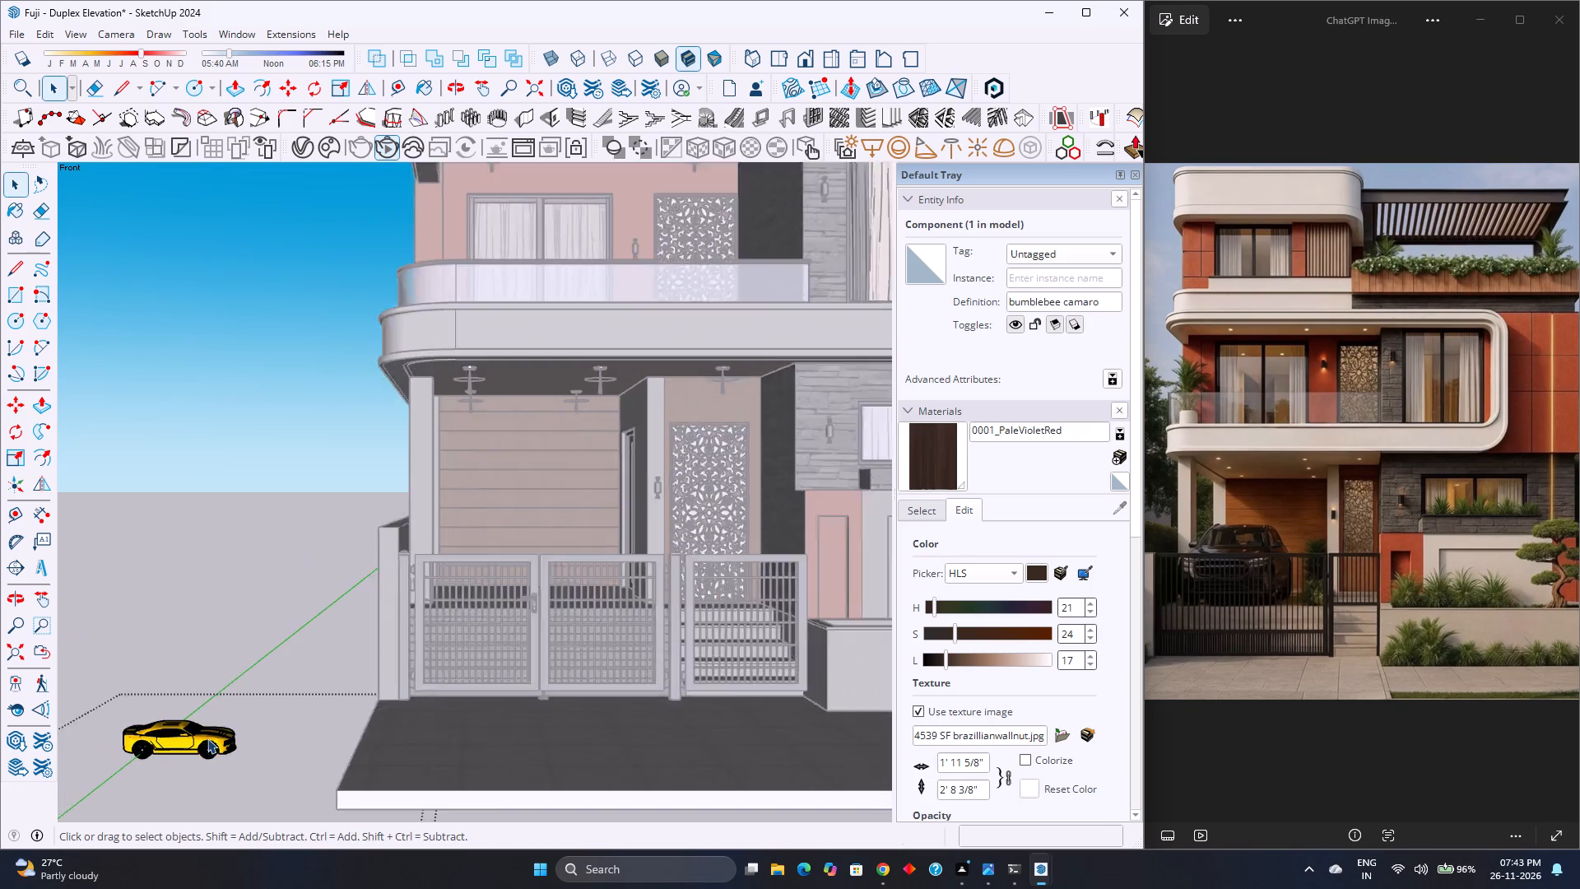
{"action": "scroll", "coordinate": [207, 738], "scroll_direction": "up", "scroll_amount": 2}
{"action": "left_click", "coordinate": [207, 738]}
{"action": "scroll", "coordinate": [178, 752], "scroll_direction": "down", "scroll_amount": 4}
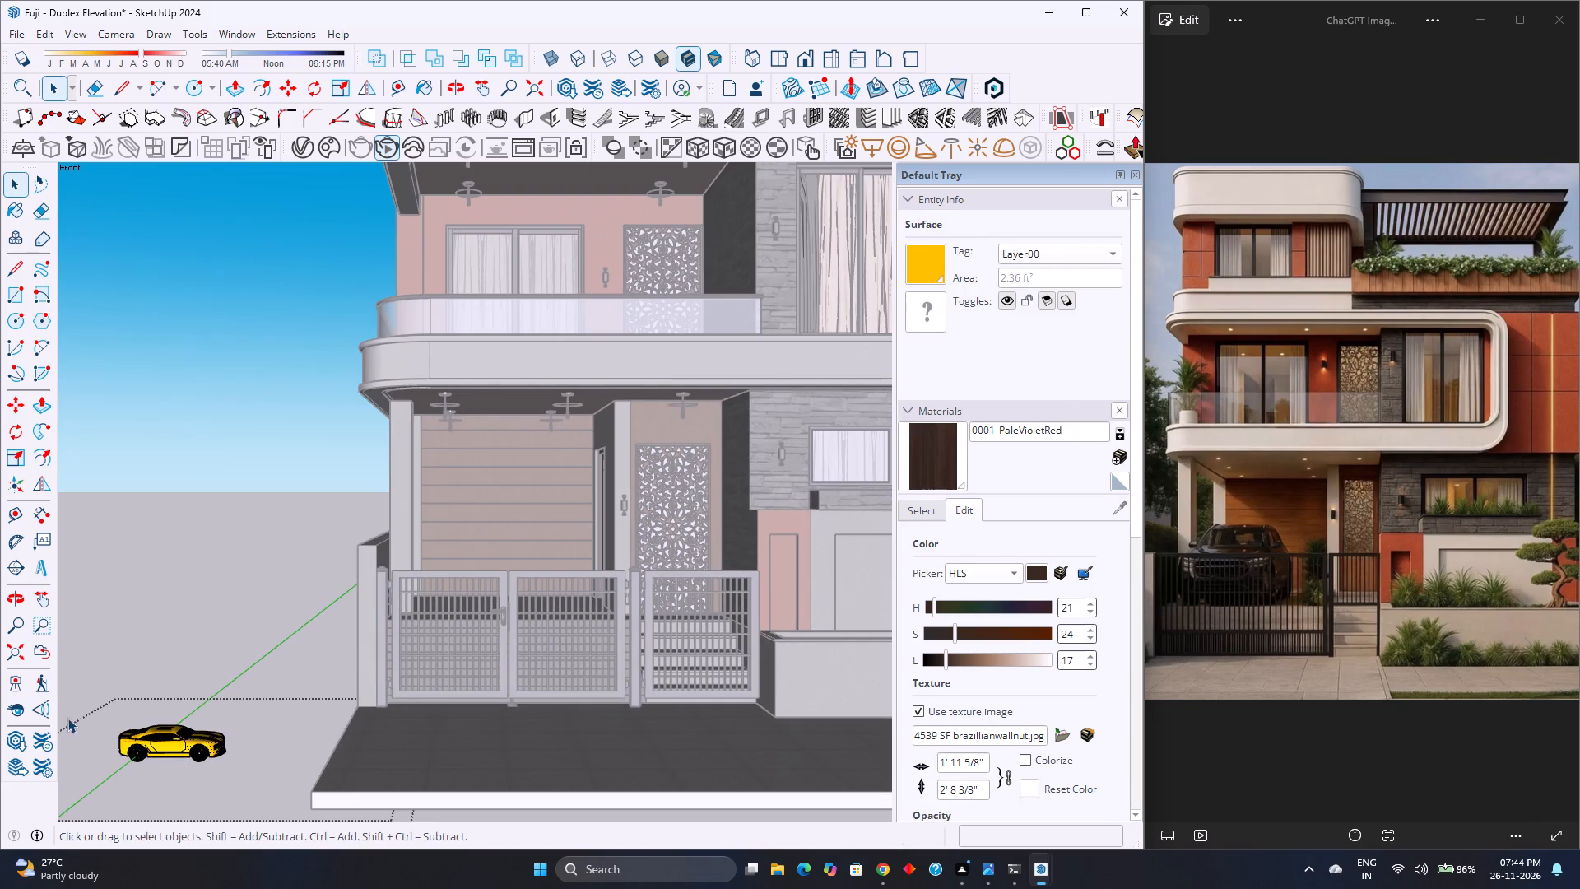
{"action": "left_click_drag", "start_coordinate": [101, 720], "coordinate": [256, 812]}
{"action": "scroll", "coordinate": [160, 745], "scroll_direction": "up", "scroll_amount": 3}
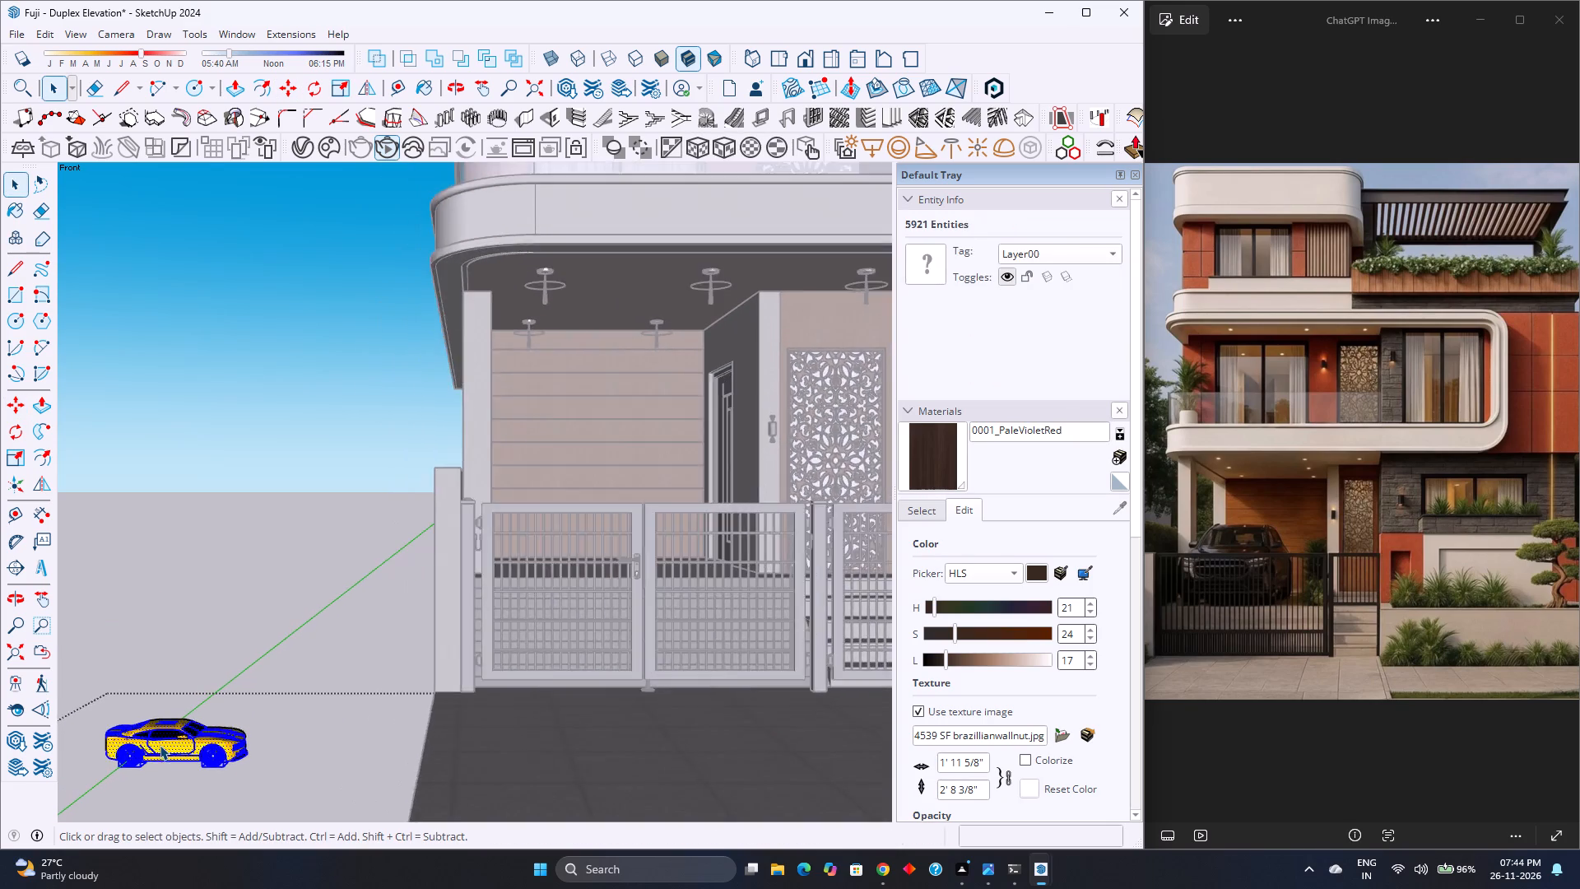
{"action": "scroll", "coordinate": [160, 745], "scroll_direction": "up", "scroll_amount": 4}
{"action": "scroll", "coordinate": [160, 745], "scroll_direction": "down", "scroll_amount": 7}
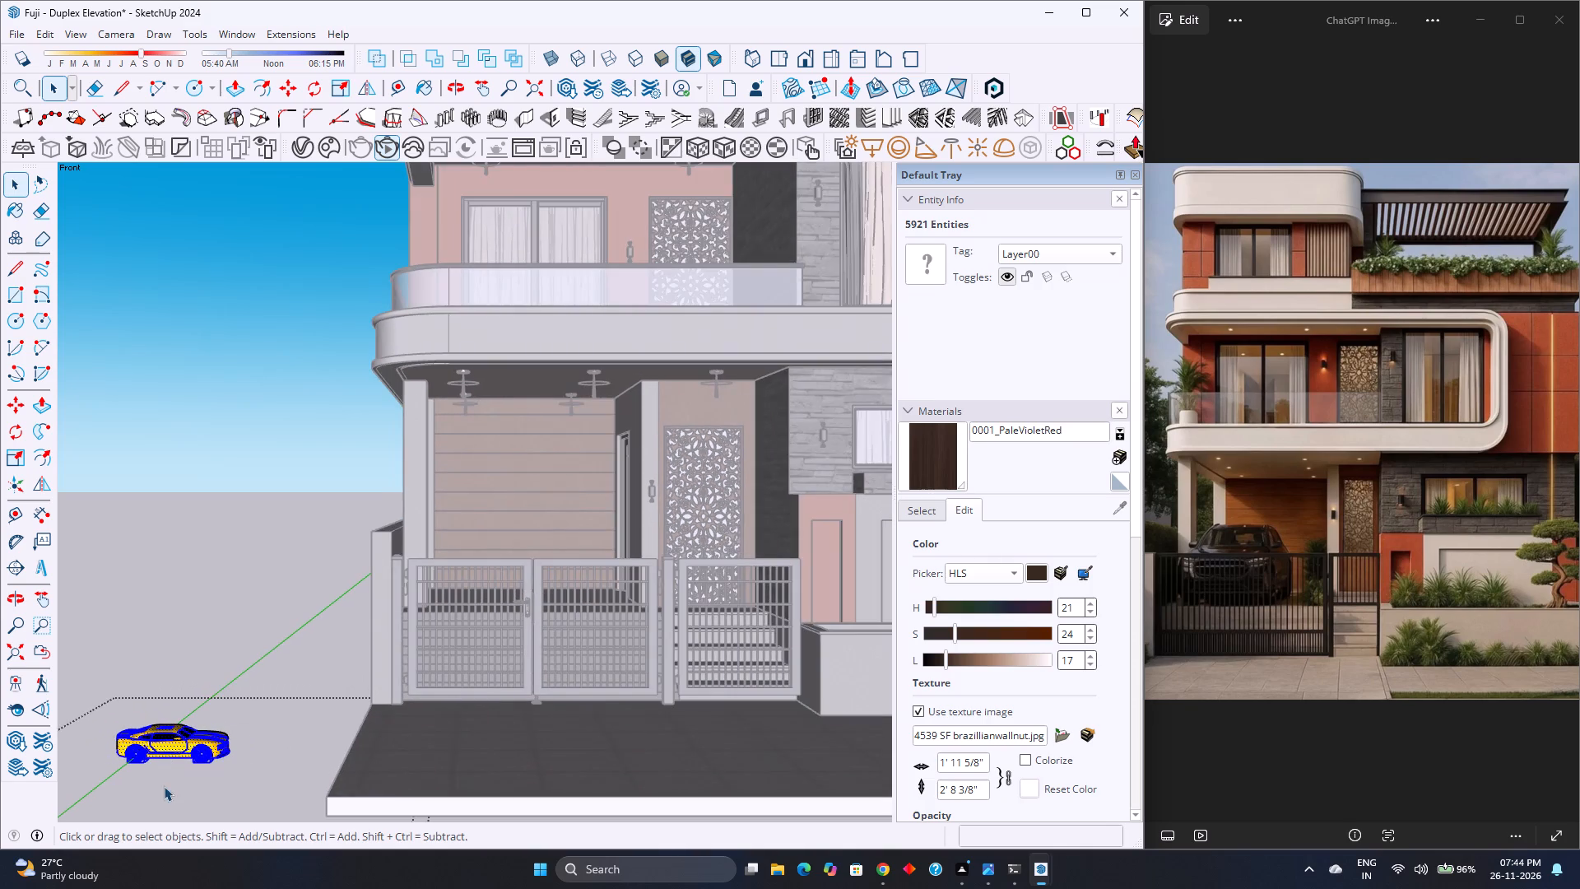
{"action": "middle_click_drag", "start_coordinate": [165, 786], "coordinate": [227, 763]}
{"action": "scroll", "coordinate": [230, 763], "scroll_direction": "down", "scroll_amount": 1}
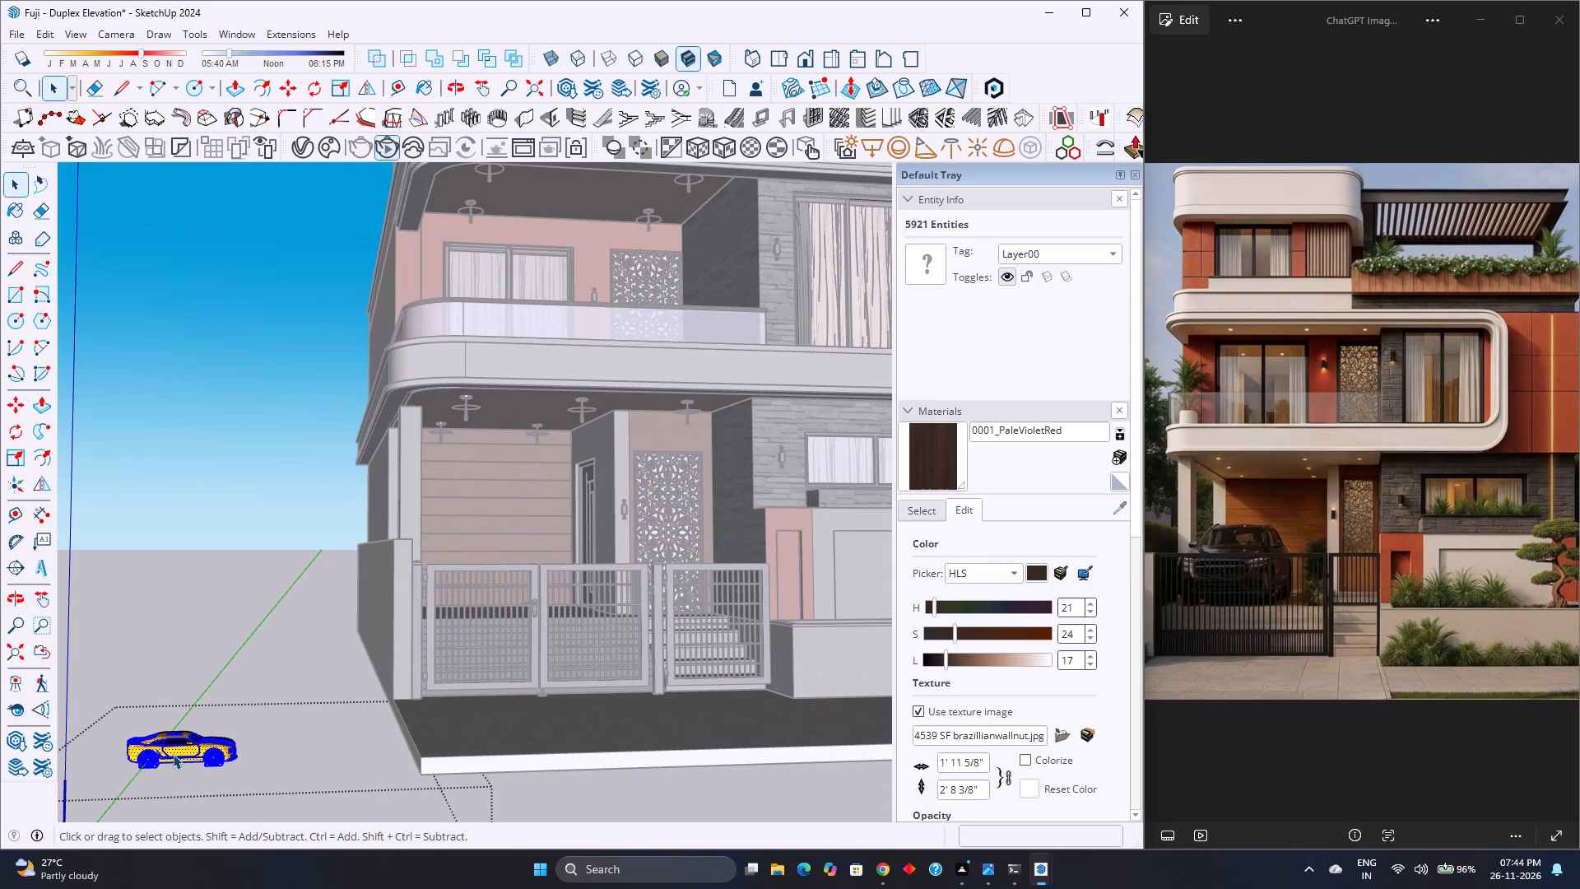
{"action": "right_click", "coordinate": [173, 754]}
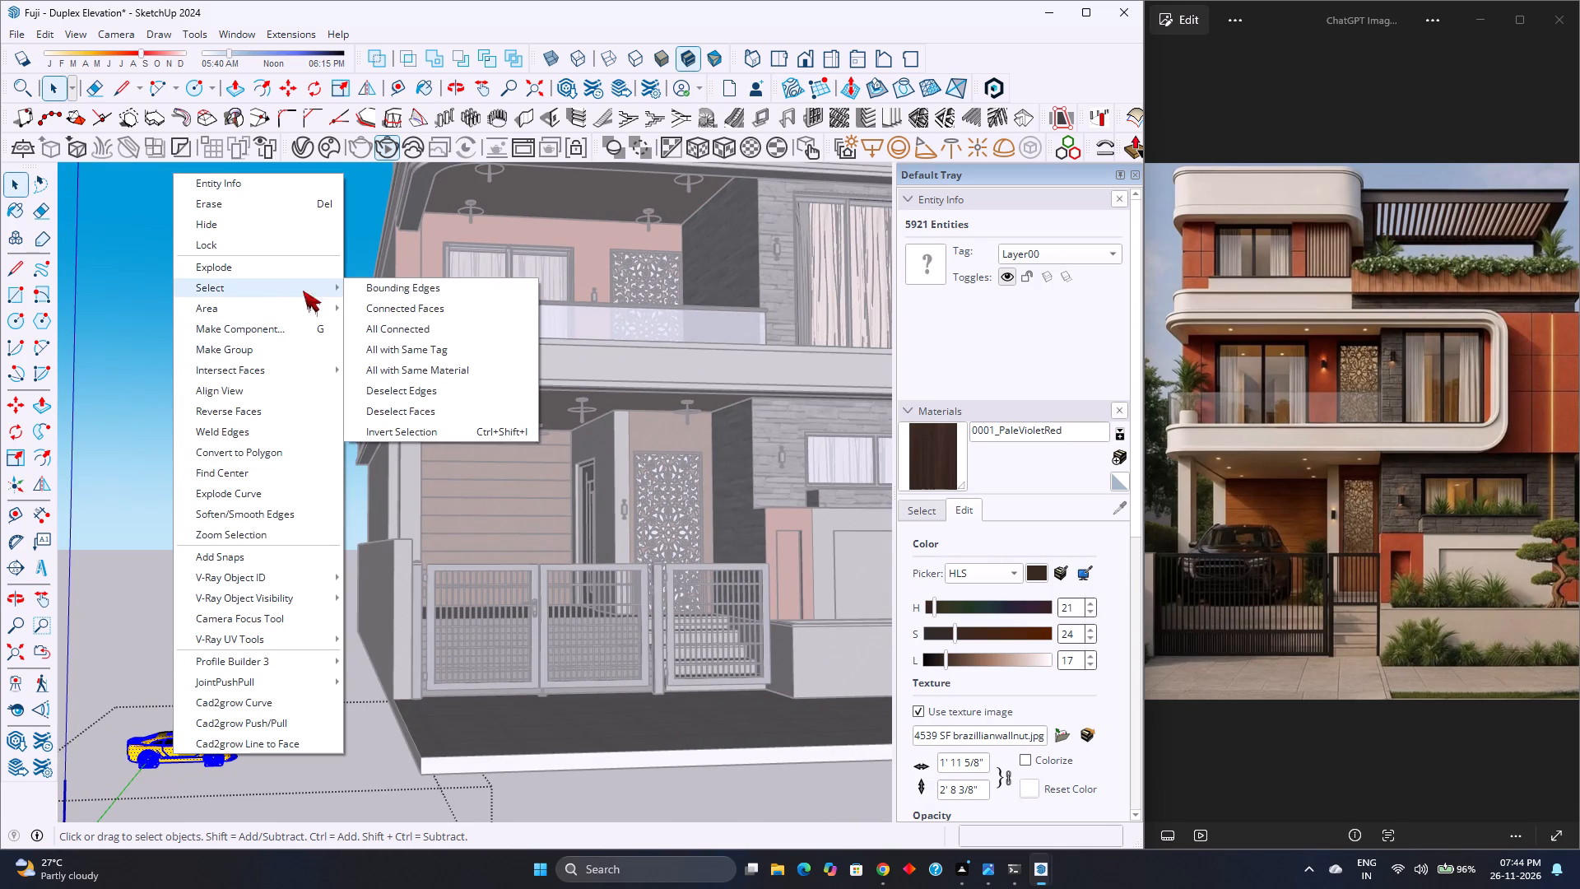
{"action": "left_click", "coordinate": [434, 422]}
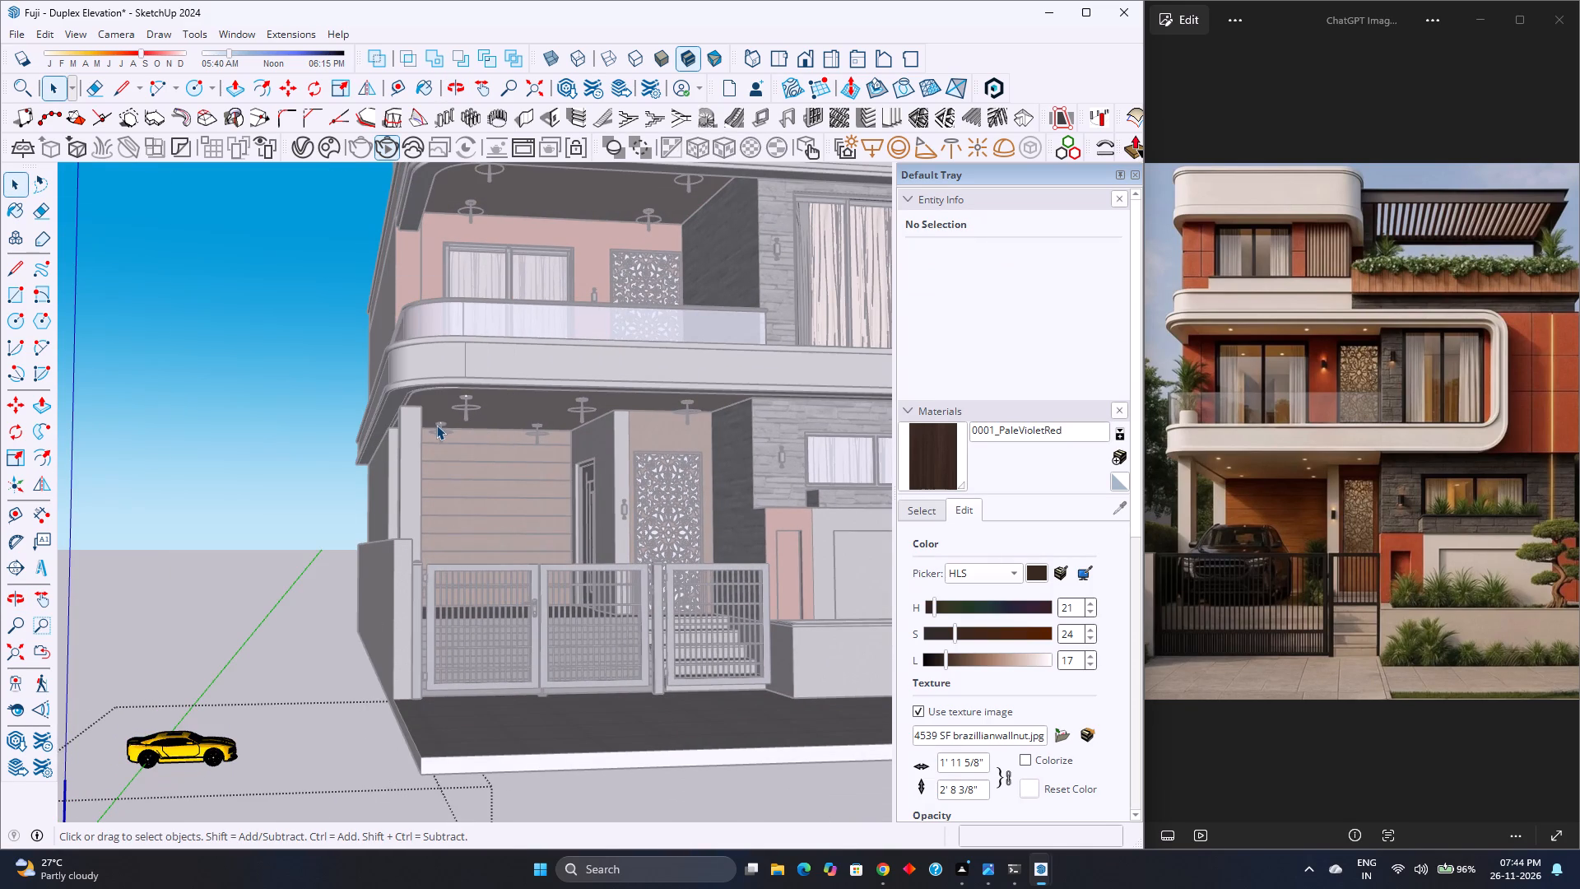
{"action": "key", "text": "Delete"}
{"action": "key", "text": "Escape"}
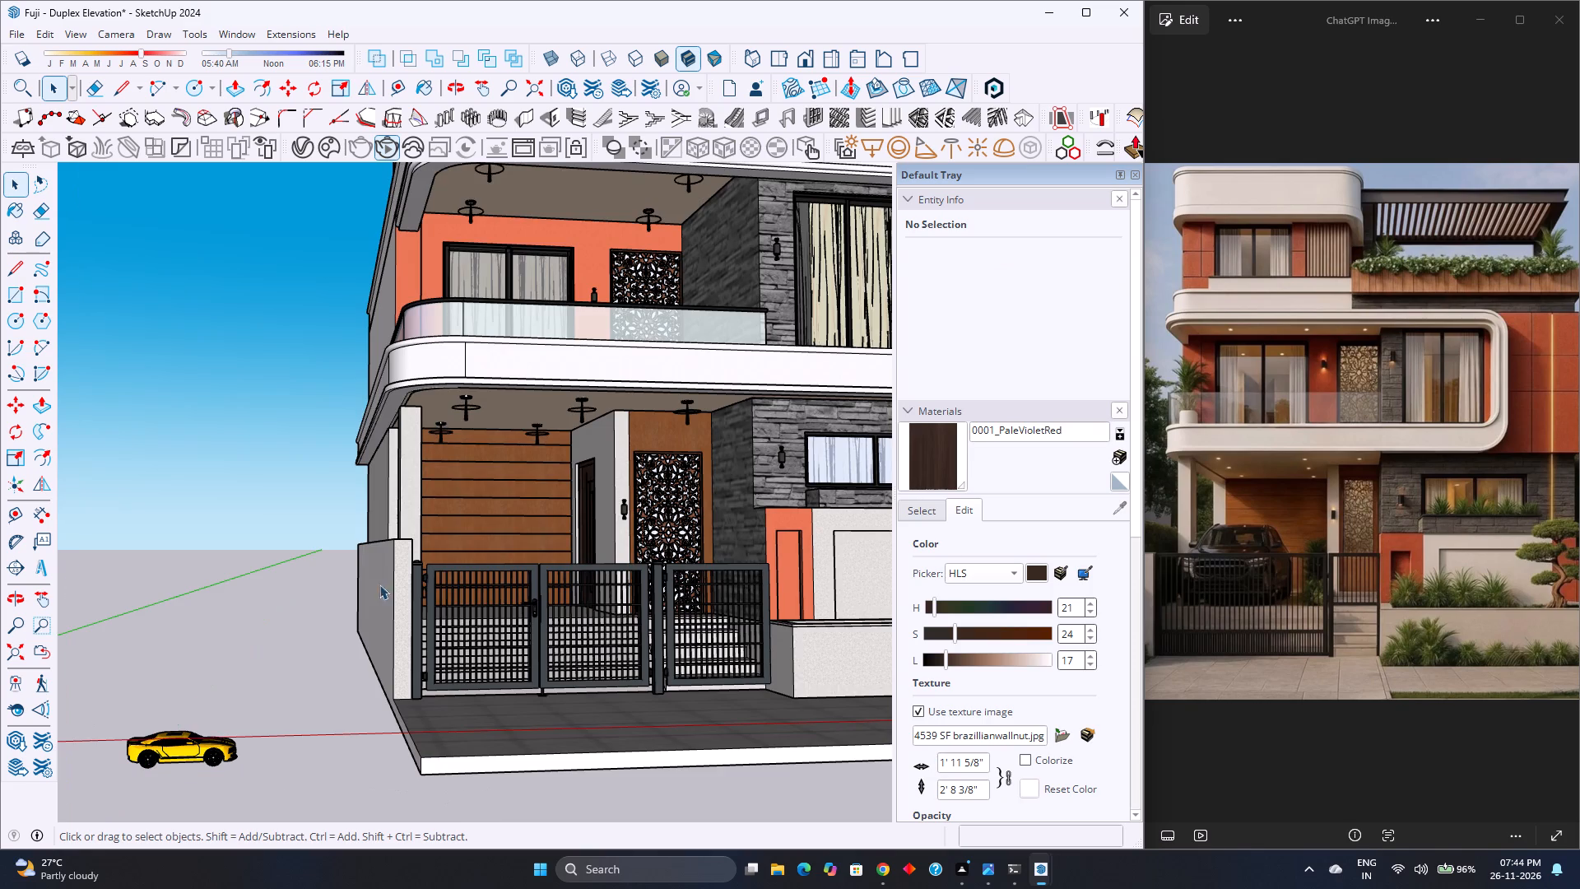
Reopen the Camaro component, select only the visible car geometry, and make it a group.
{"action": "left_click", "coordinate": [174, 753]}
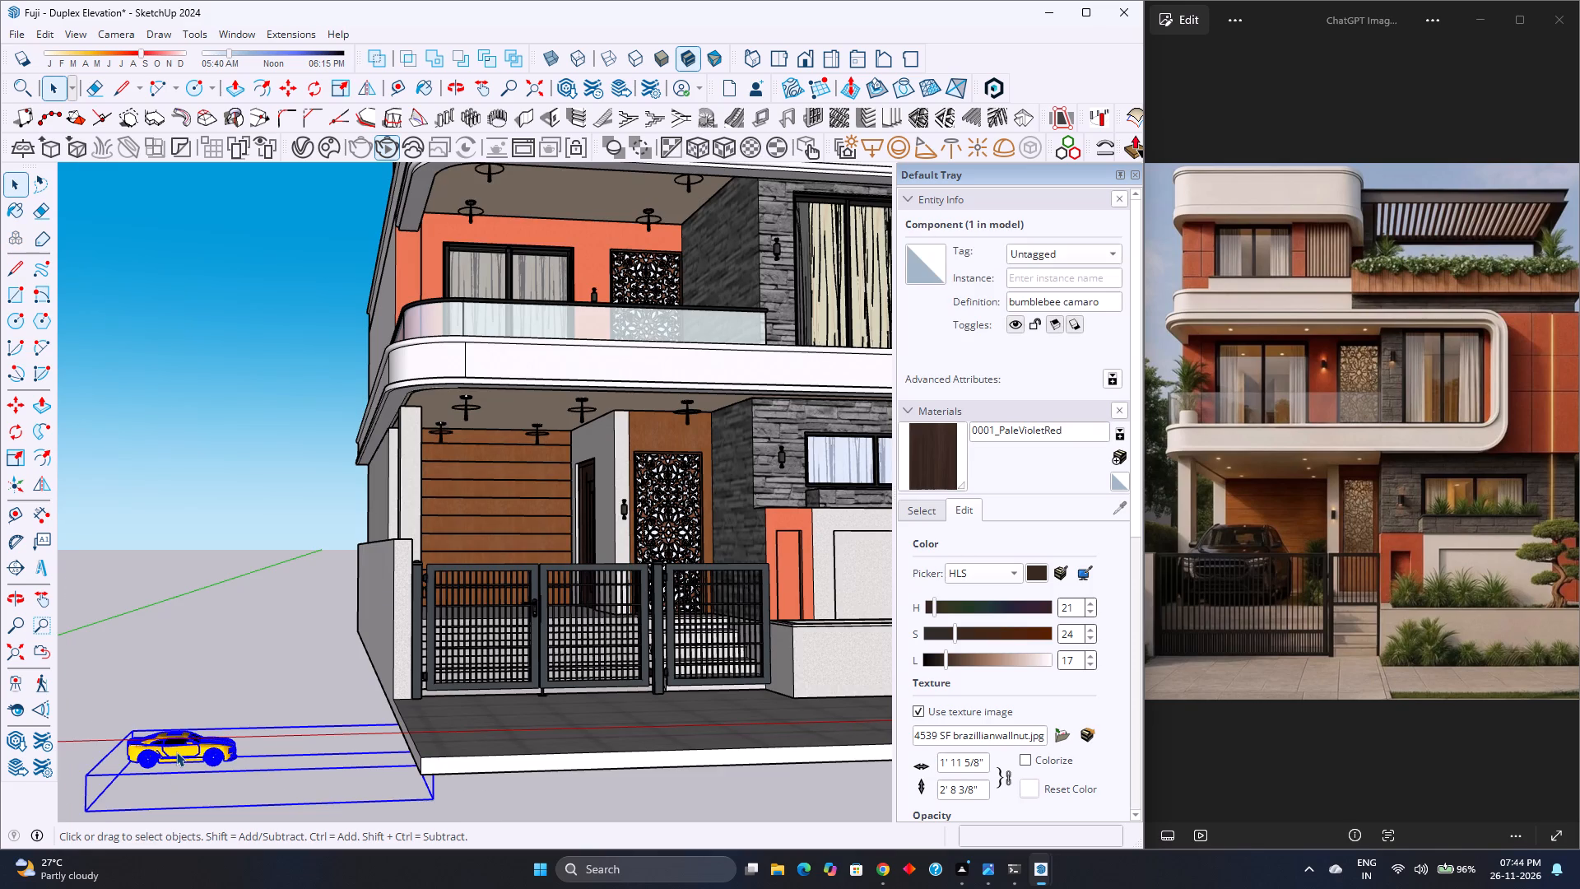
{"action": "double_click", "coordinate": [176, 752]}
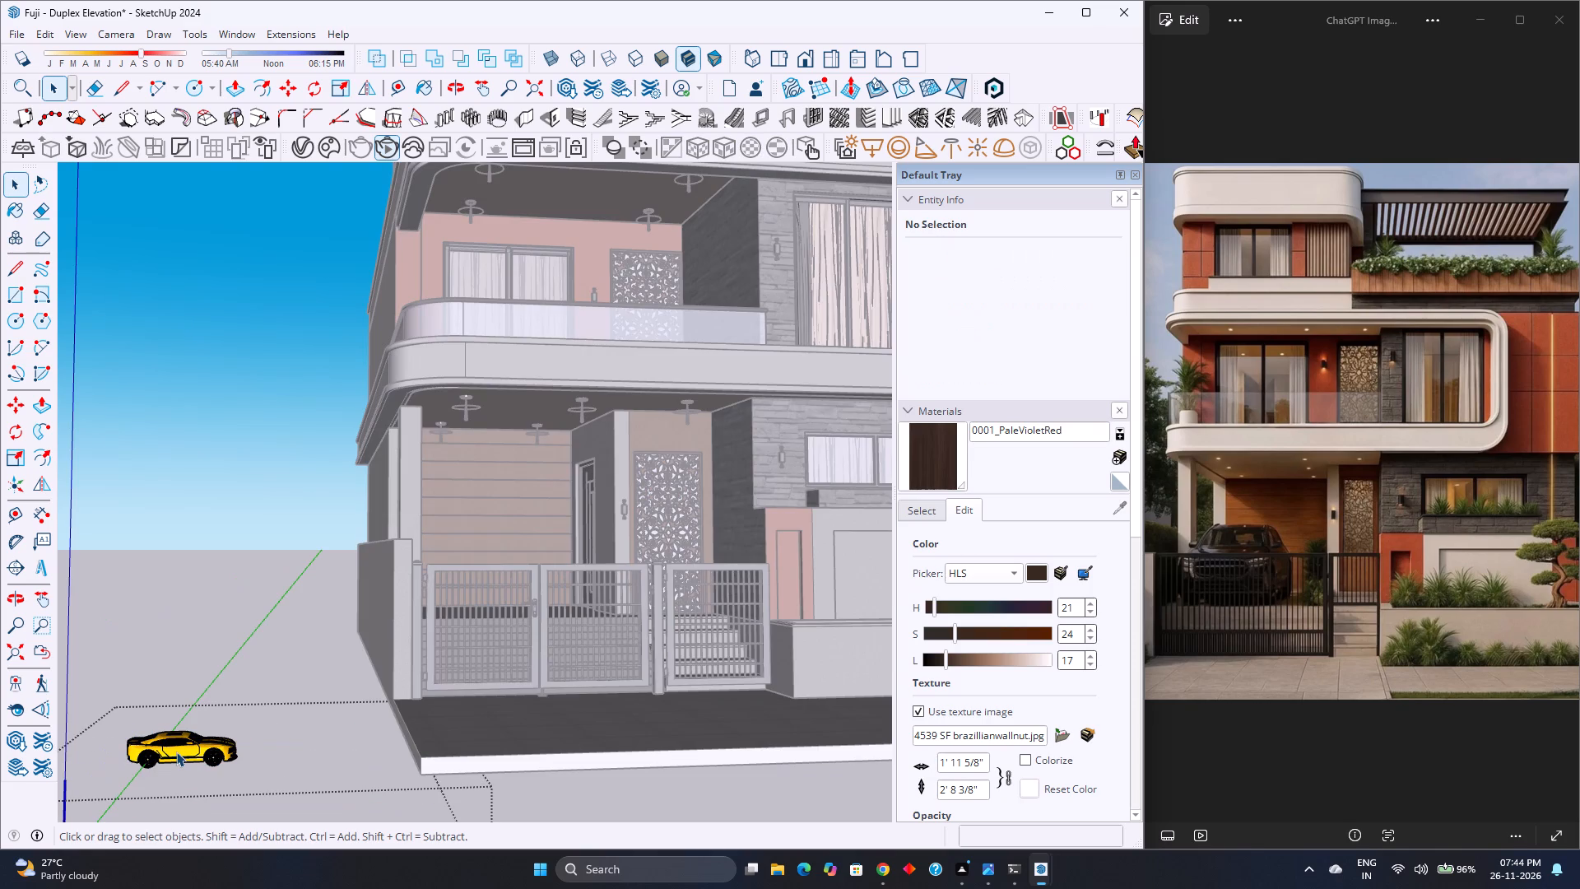
{"action": "triple_click", "coordinate": [176, 752]}
{"action": "double_click", "coordinate": [176, 752]}
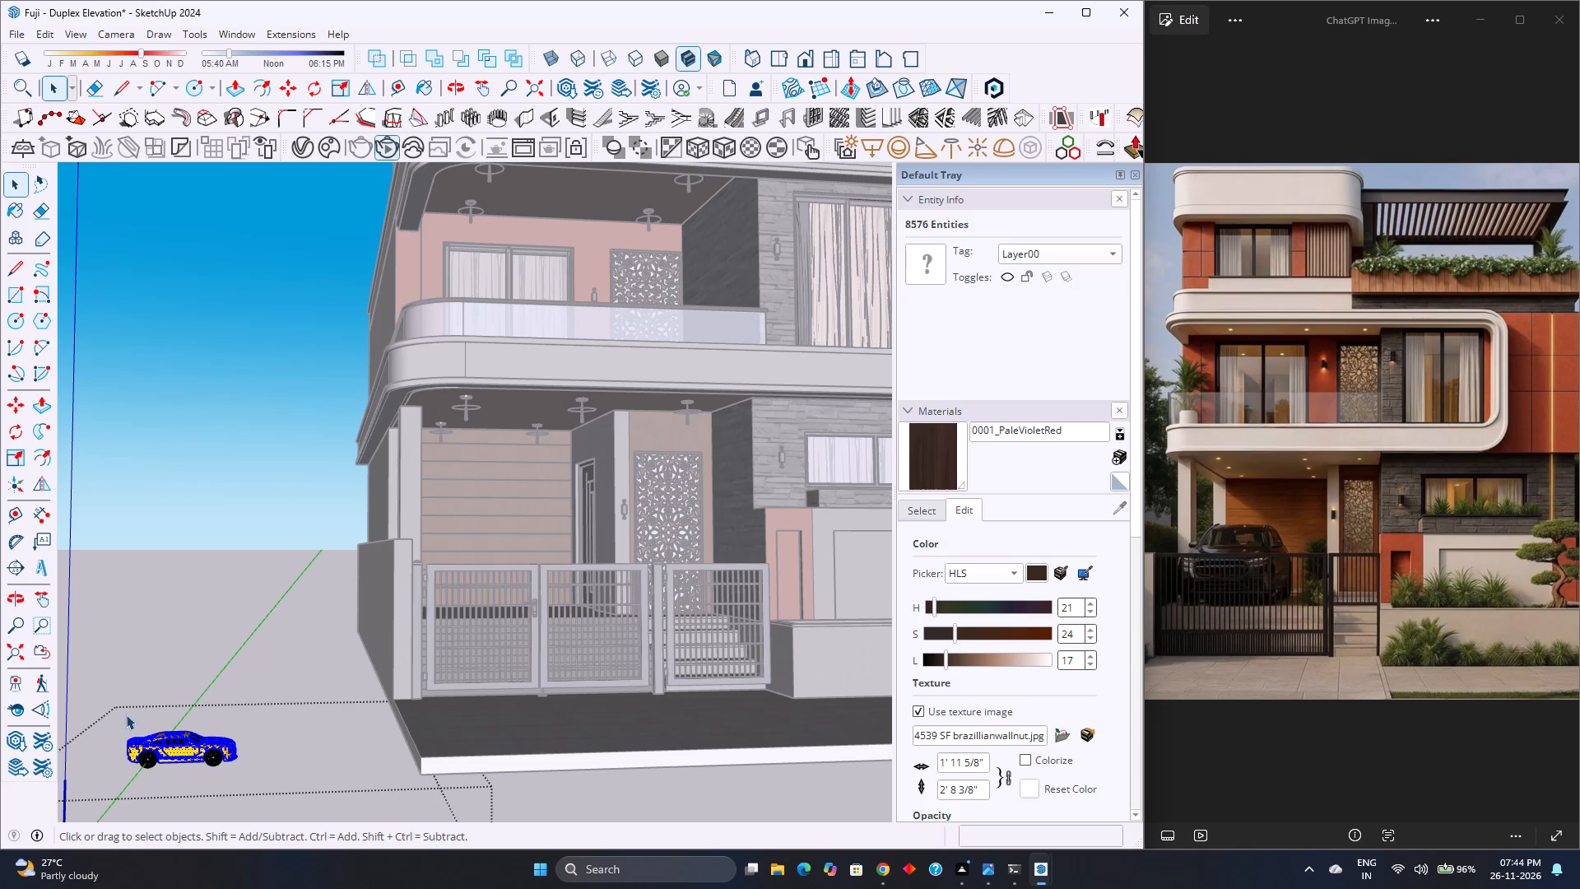
{"action": "left_click_drag", "start_coordinate": [123, 715], "coordinate": [329, 819]}
{"action": "right_click", "coordinate": [148, 749]}
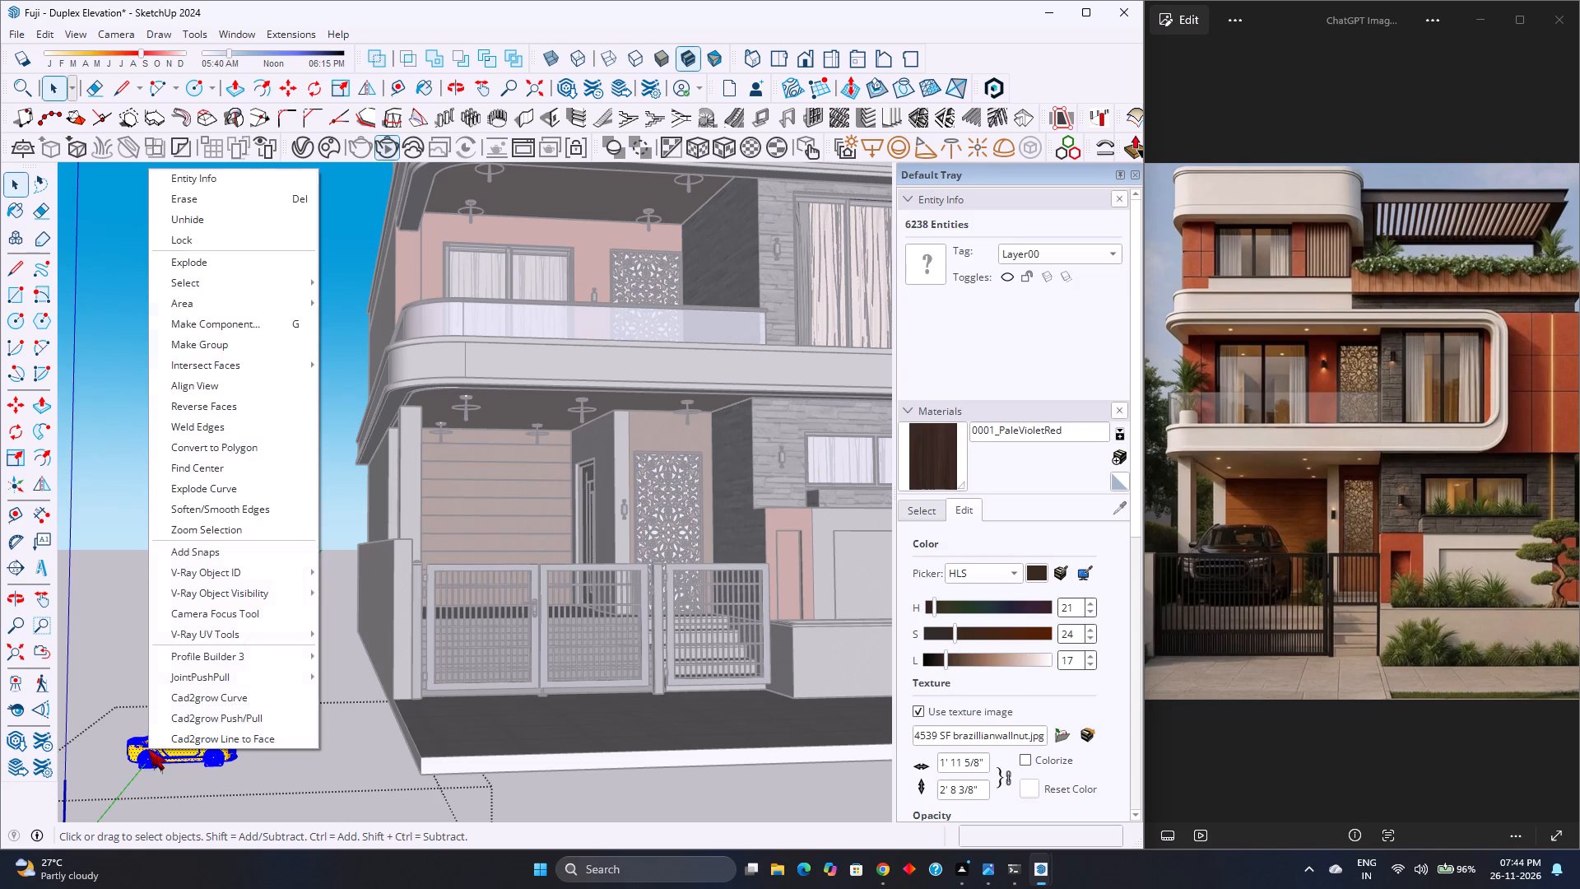
{"action": "left_click", "coordinate": [204, 343]}
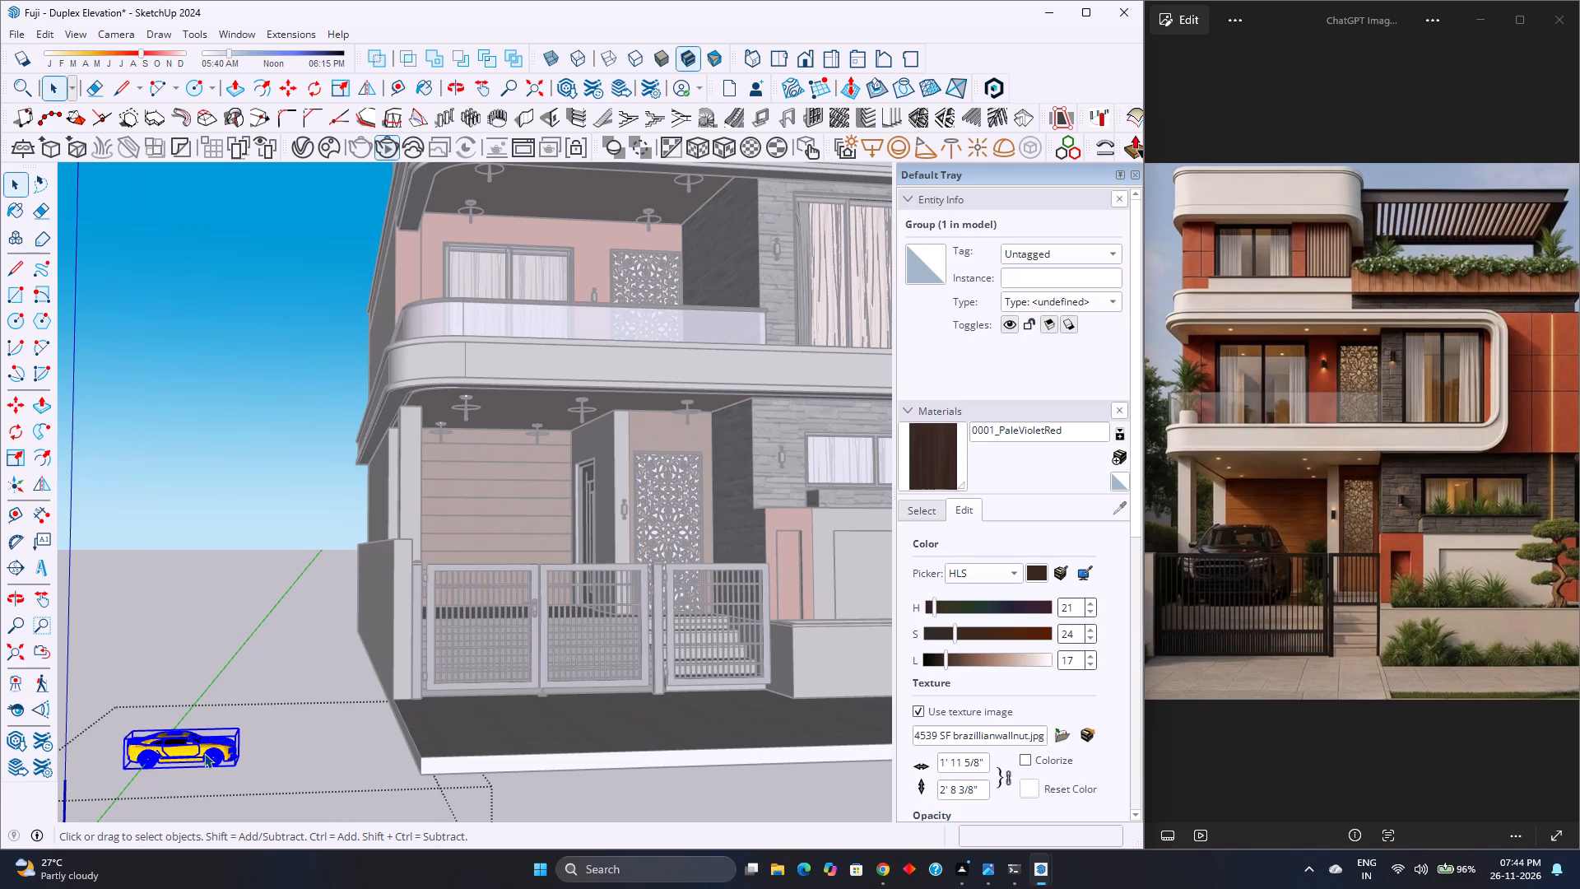
Cut the car group out of its component and paste it onto the parking floor behind the gate.
{"action": "key", "text": "ctrl+x"}
{"action": "scroll", "coordinate": [286, 679], "scroll_direction": "down", "scroll_amount": 3}
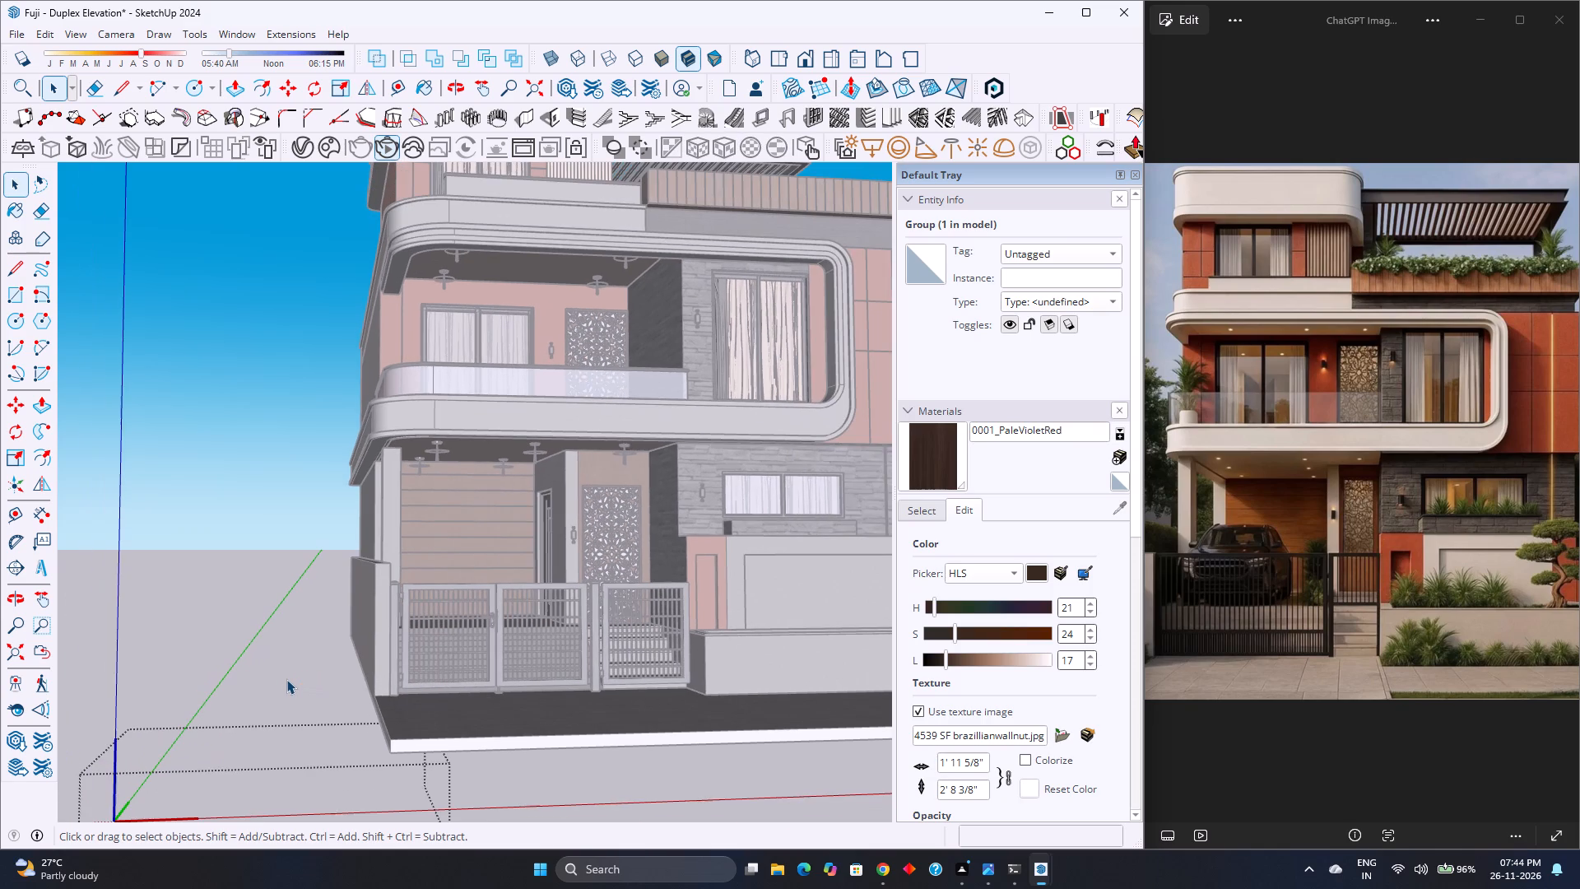
{"action": "left_click", "coordinate": [276, 658]}
{"action": "scroll", "coordinate": [407, 558], "scroll_direction": "up", "scroll_amount": 2}
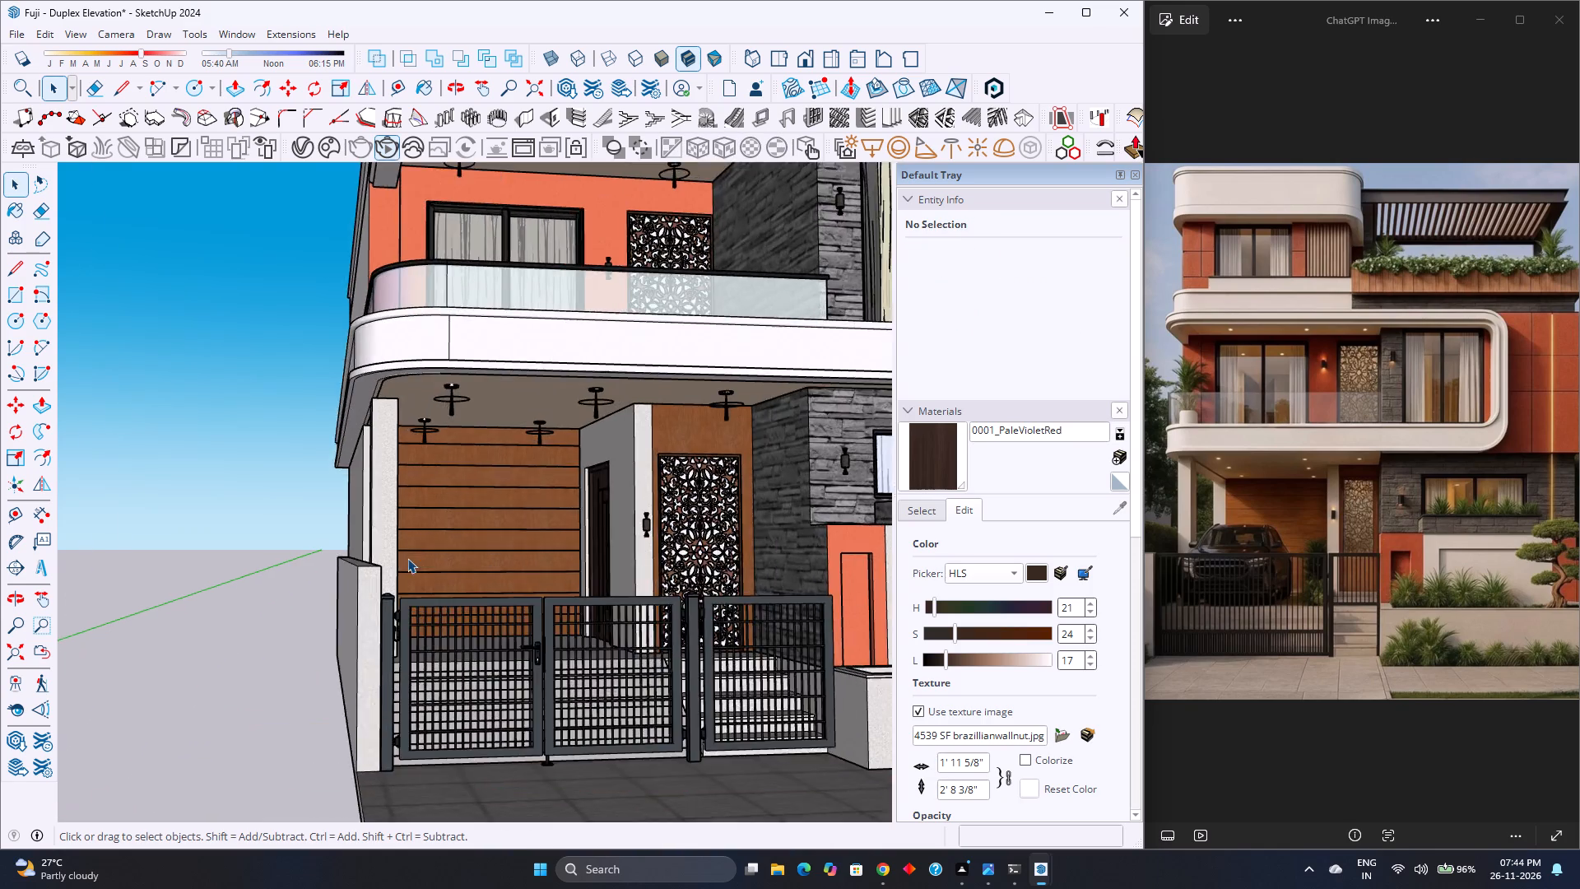
{"action": "scroll", "coordinate": [407, 558], "scroll_direction": "up", "scroll_amount": 3}
{"action": "middle_click_drag", "start_coordinate": [493, 668], "coordinate": [170, 827]}
{"action": "middle_click", "coordinate": [170, 827]}
{"action": "scroll", "coordinate": [240, 735], "scroll_direction": "down", "scroll_amount": 1}
{"action": "double_click", "coordinate": [509, 556]}
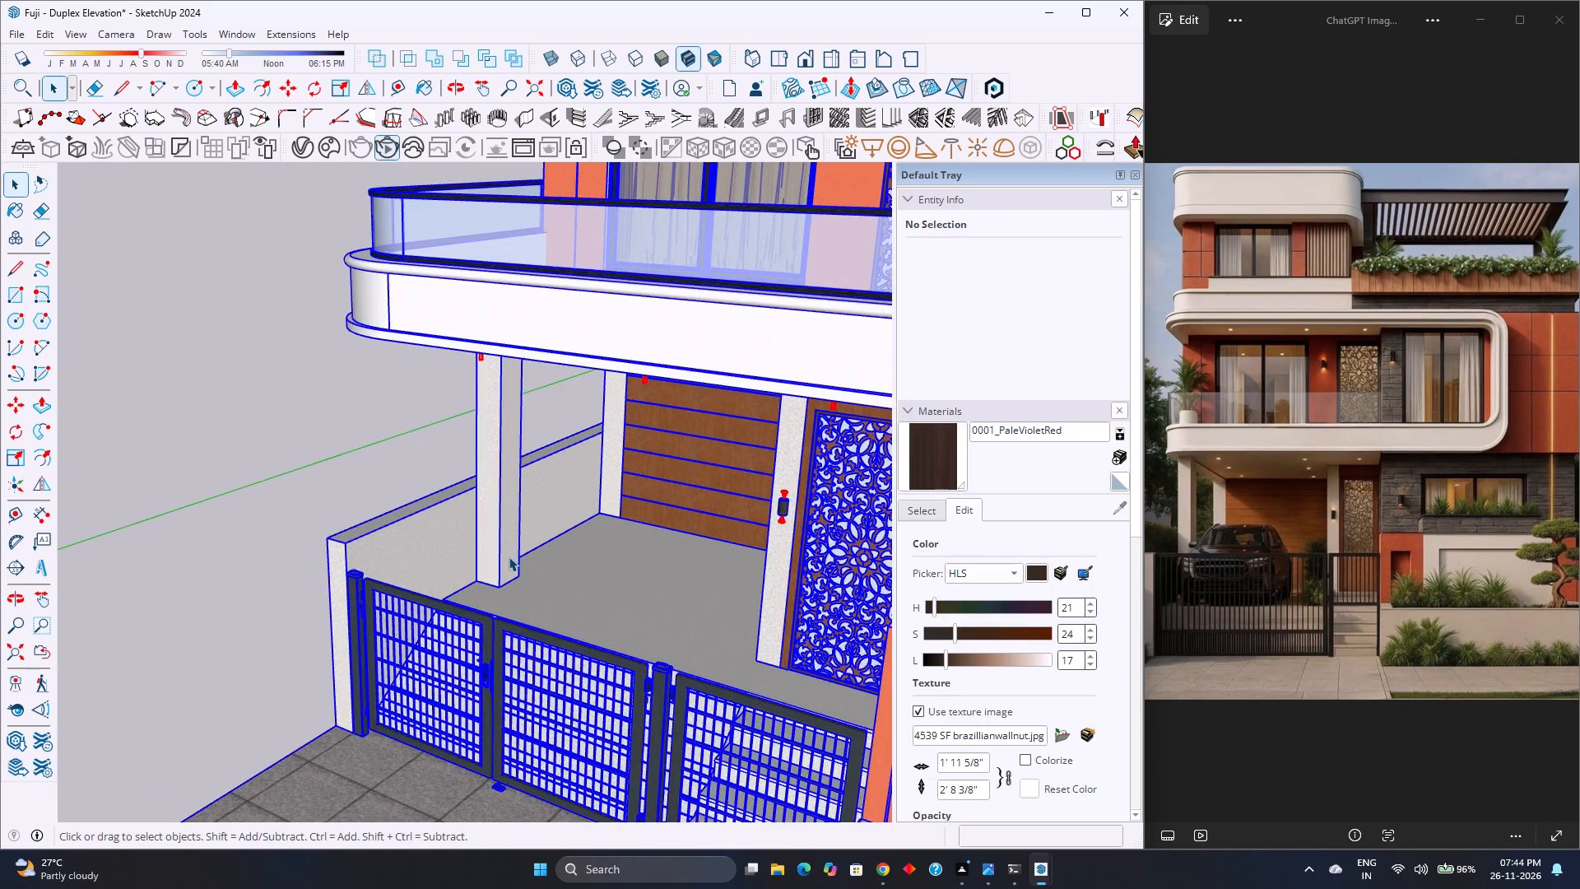
{"action": "scroll", "coordinate": [509, 556], "scroll_direction": "up", "scroll_amount": 3}
{"action": "left_click", "coordinate": [585, 615]}
{"action": "scroll", "coordinate": [585, 615], "scroll_direction": "down", "scroll_amount": 3}
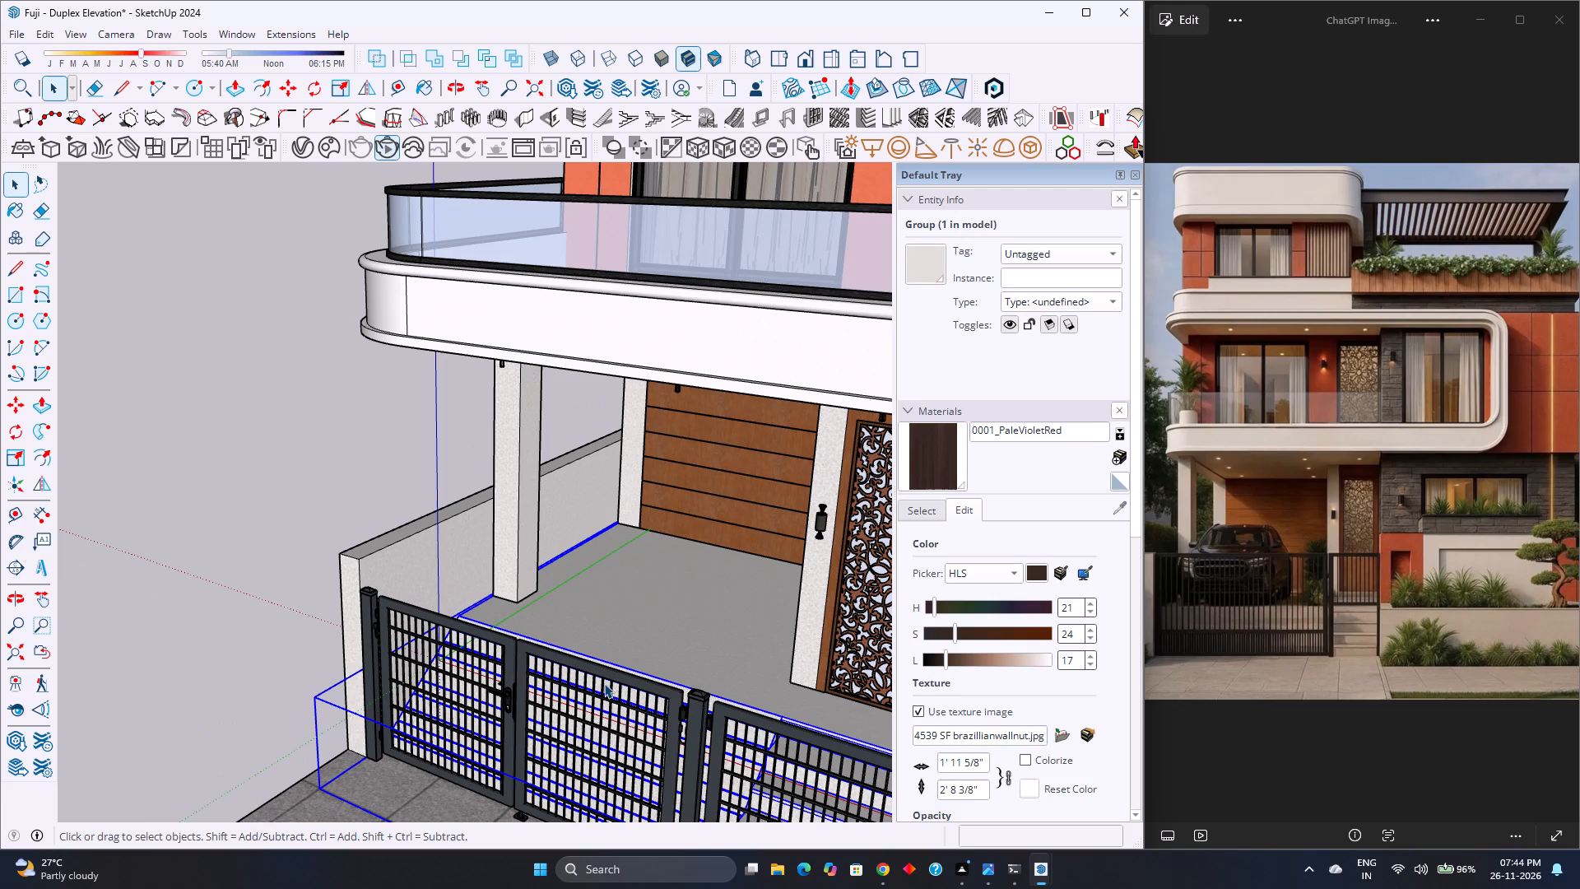
{"action": "key", "text": "ctrl+v"}
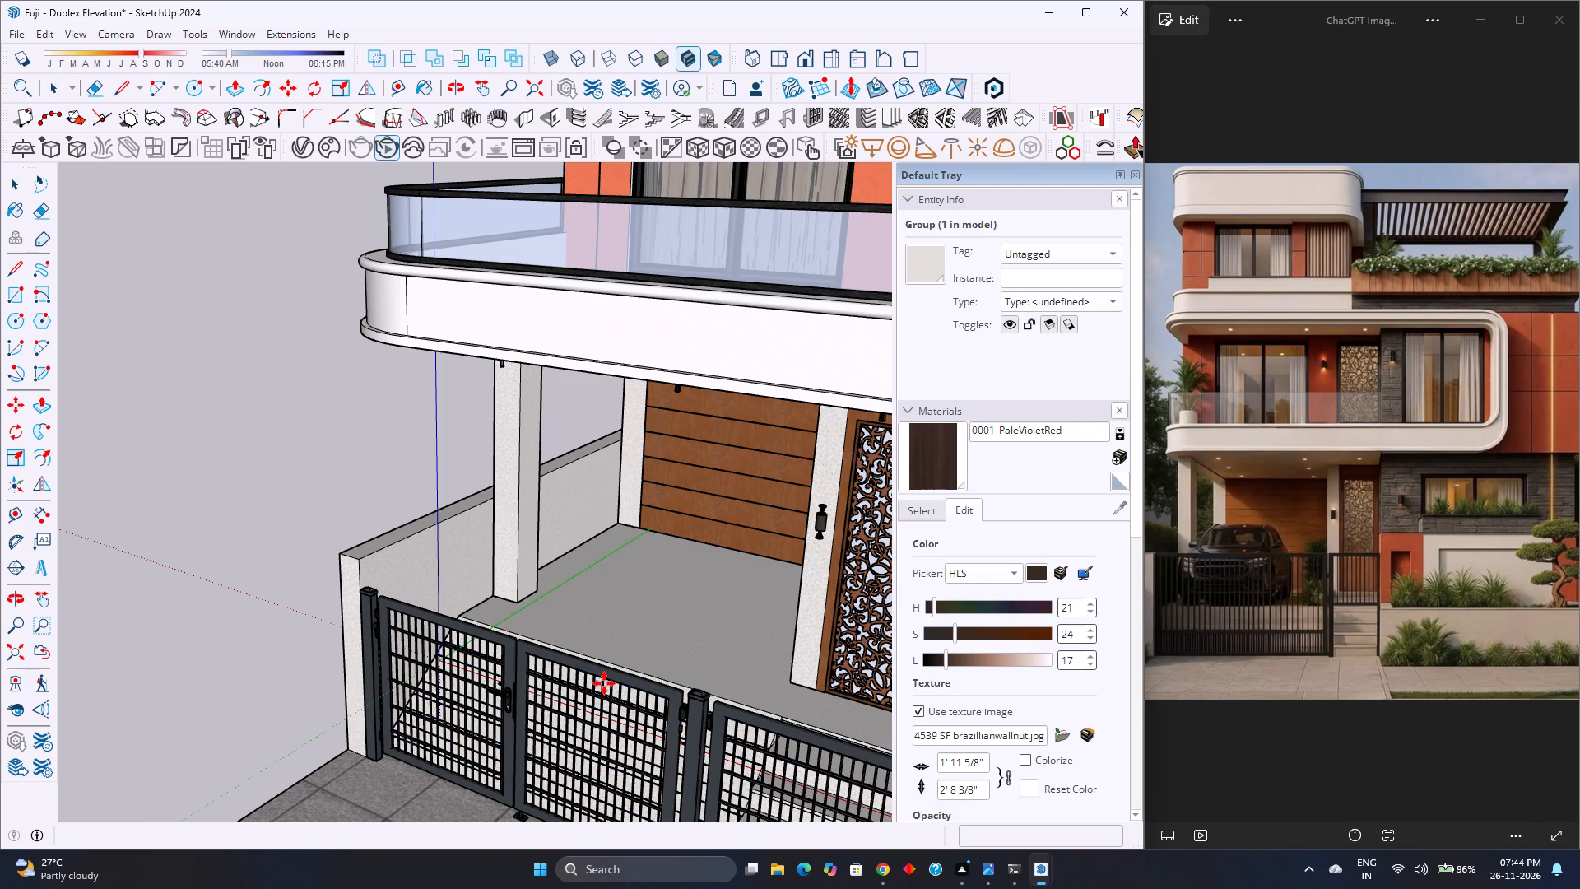
{"action": "left_click", "coordinate": [594, 606]}
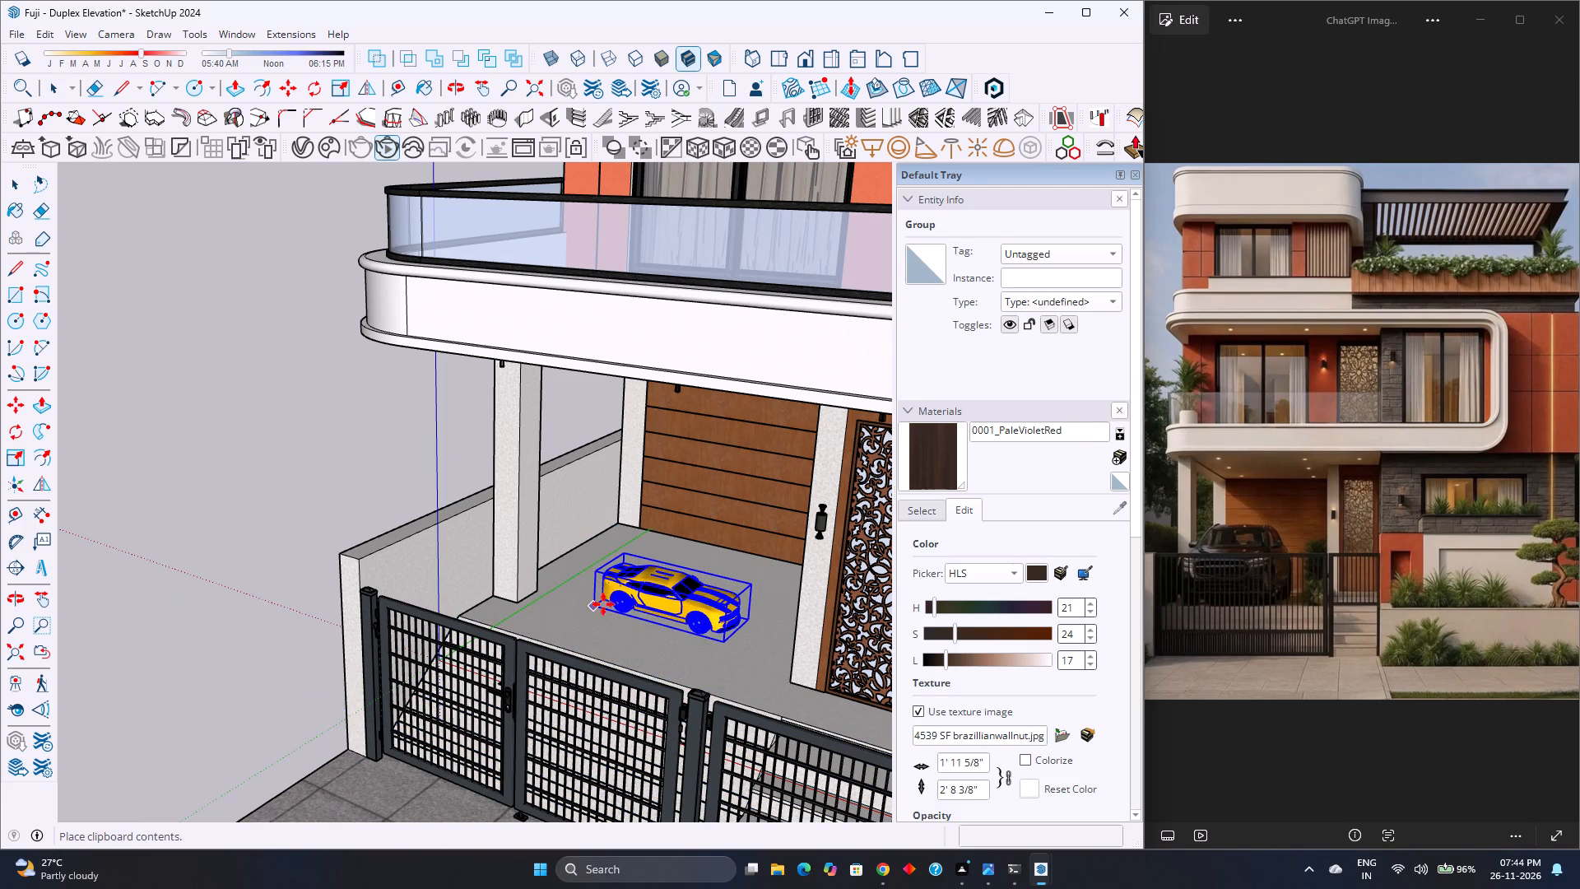
Rotate the car group 90 degrees about the vertical axis so its front faces the gate.
{"action": "scroll", "coordinate": [699, 597], "scroll_direction": "up", "scroll_amount": 9}
{"action": "middle_click_drag", "start_coordinate": [698, 610], "coordinate": [783, 733]}
{"action": "scroll", "coordinate": [783, 733], "scroll_direction": "up", "scroll_amount": 1}
{"action": "scroll", "coordinate": [709, 677], "scroll_direction": "down", "scroll_amount": 2}
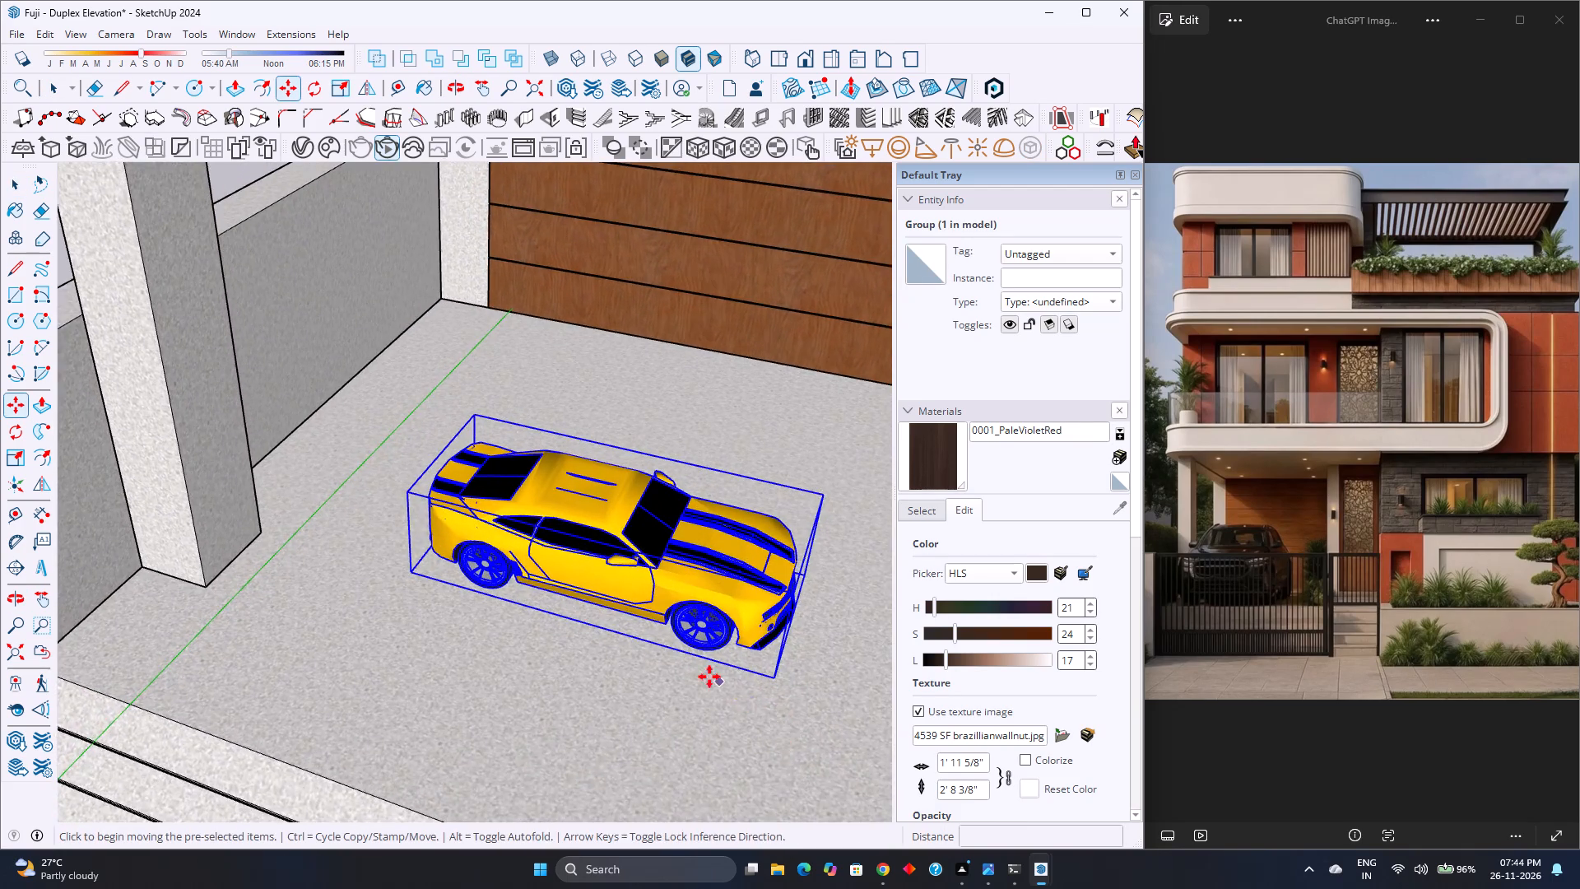
{"action": "scroll", "coordinate": [709, 677], "scroll_direction": "down", "scroll_amount": 2}
{"action": "left_click", "coordinate": [323, 86]}
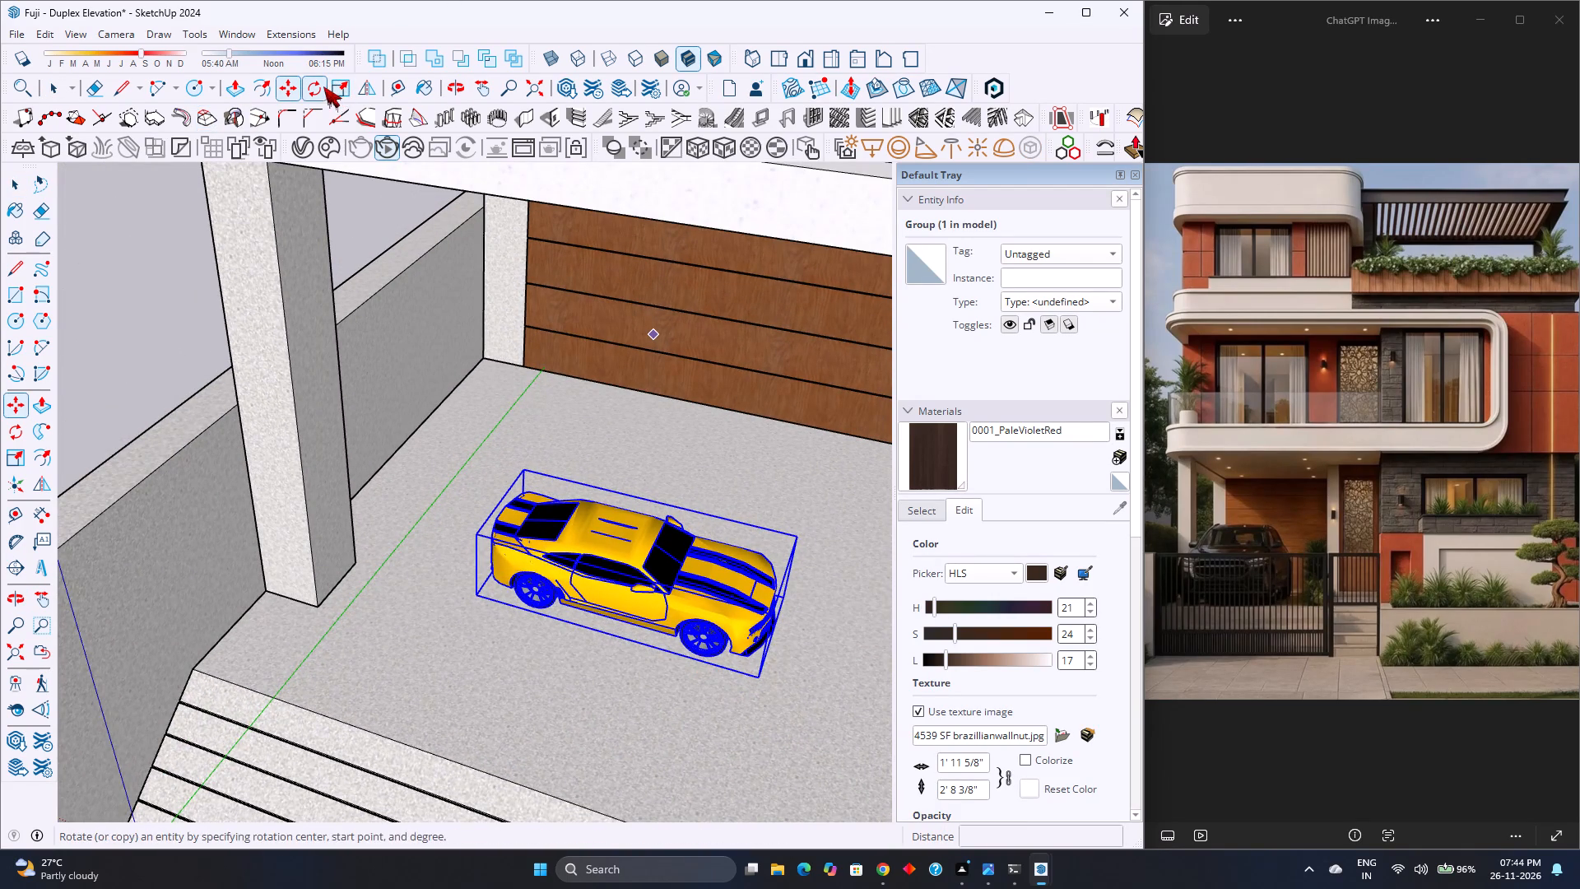
{"action": "key", "text": "Up"}
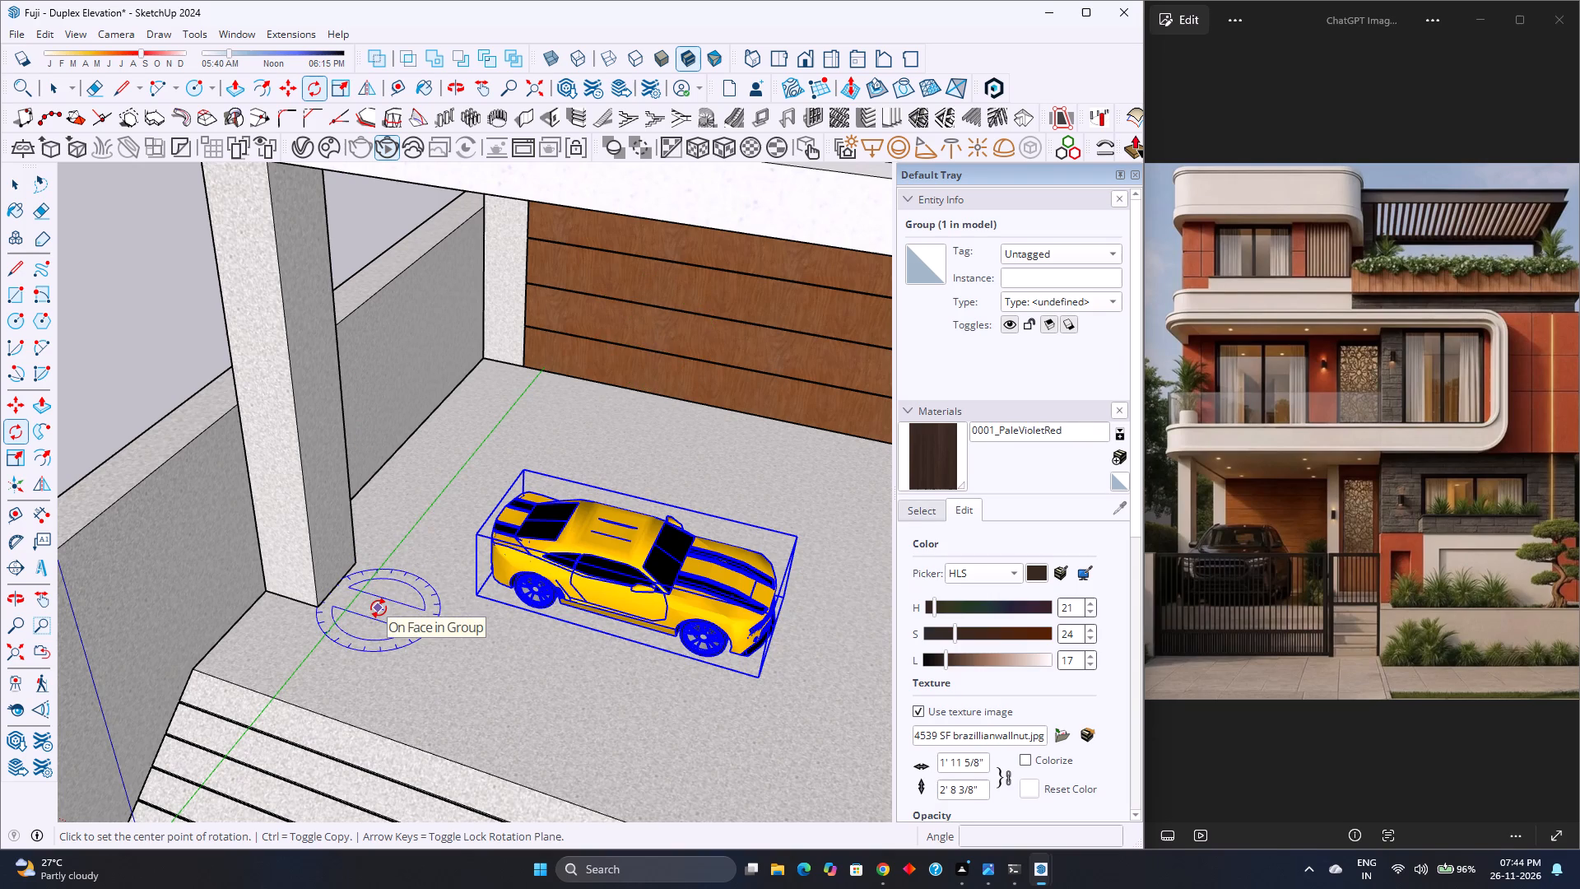
{"action": "scroll", "coordinate": [497, 554], "scroll_direction": "up", "scroll_amount": 2}
{"action": "middle_click_drag", "start_coordinate": [500, 556], "coordinate": [542, 558]}
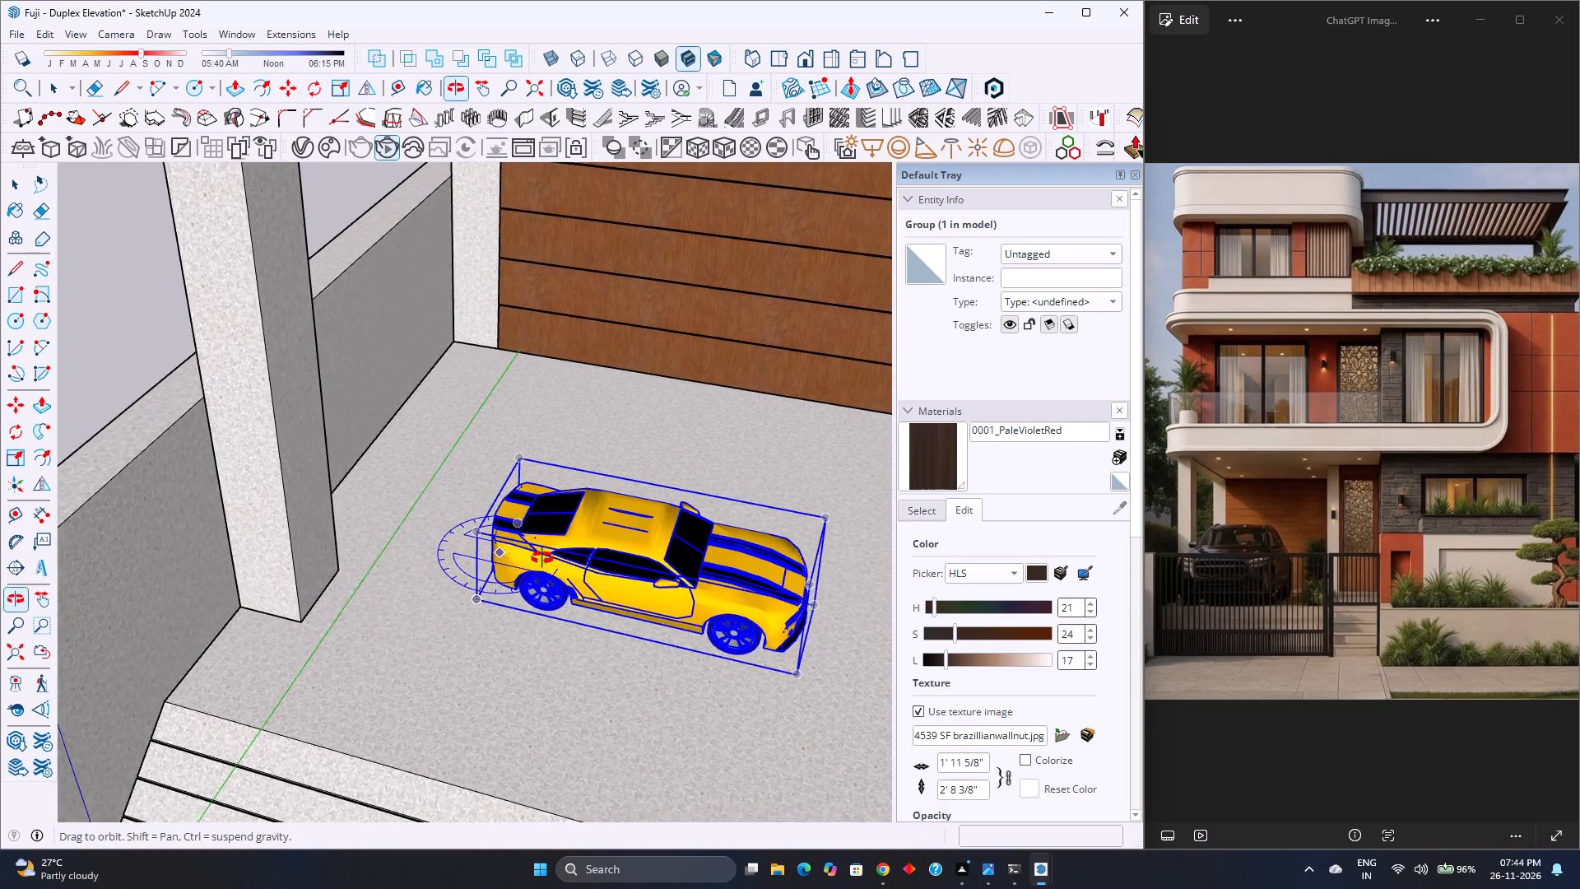
{"action": "middle_click_drag", "start_coordinate": [542, 558], "coordinate": [766, 502]}
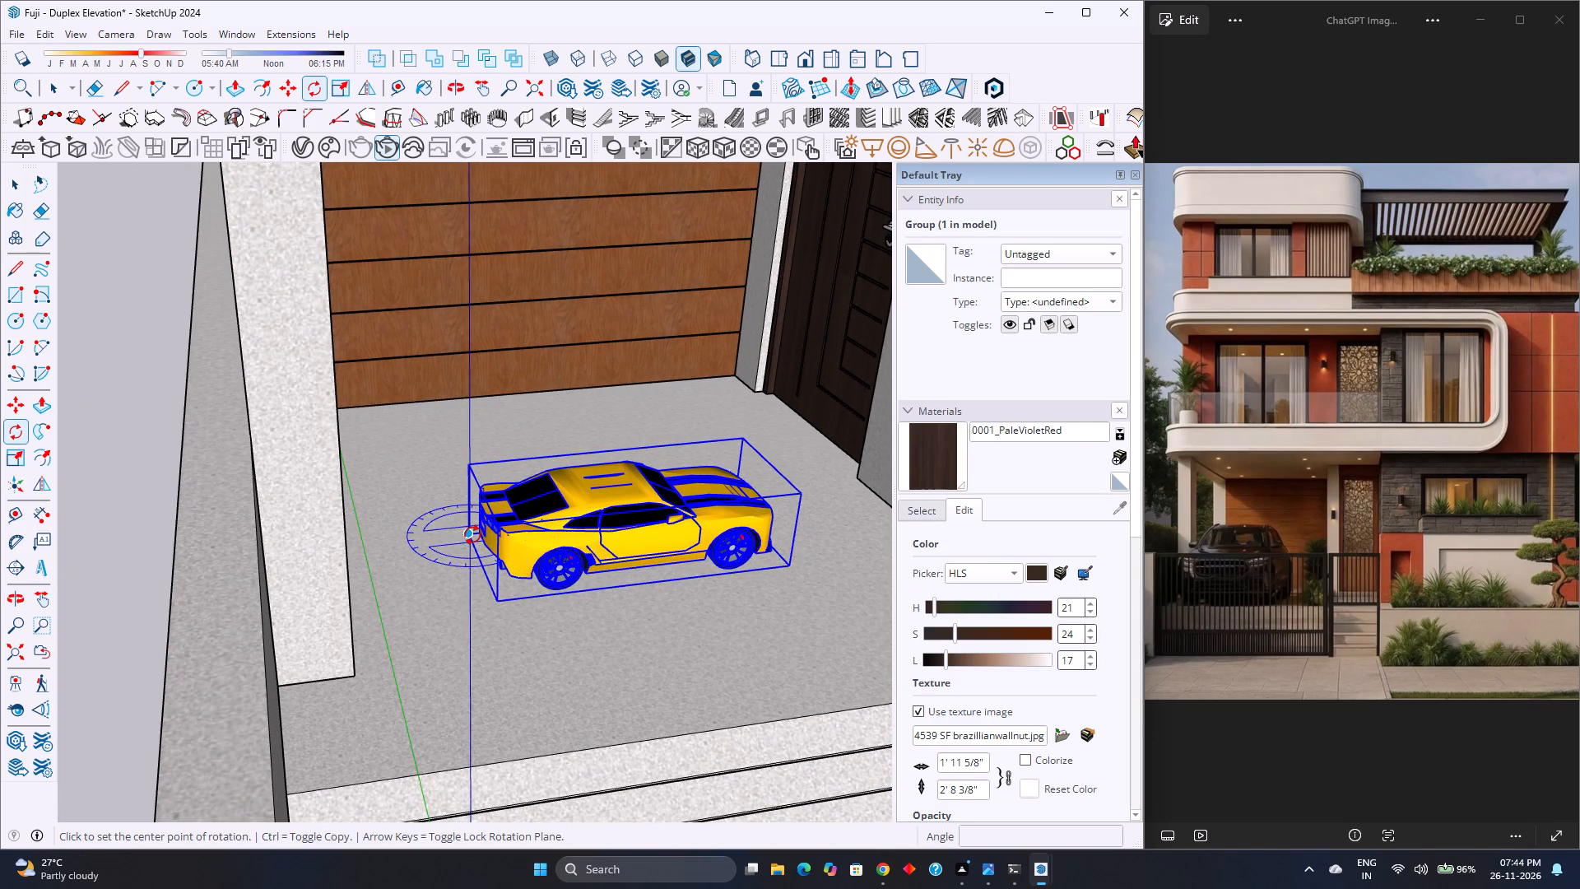
{"action": "left_click", "coordinate": [471, 535]}
{"action": "left_click", "coordinate": [497, 606]}
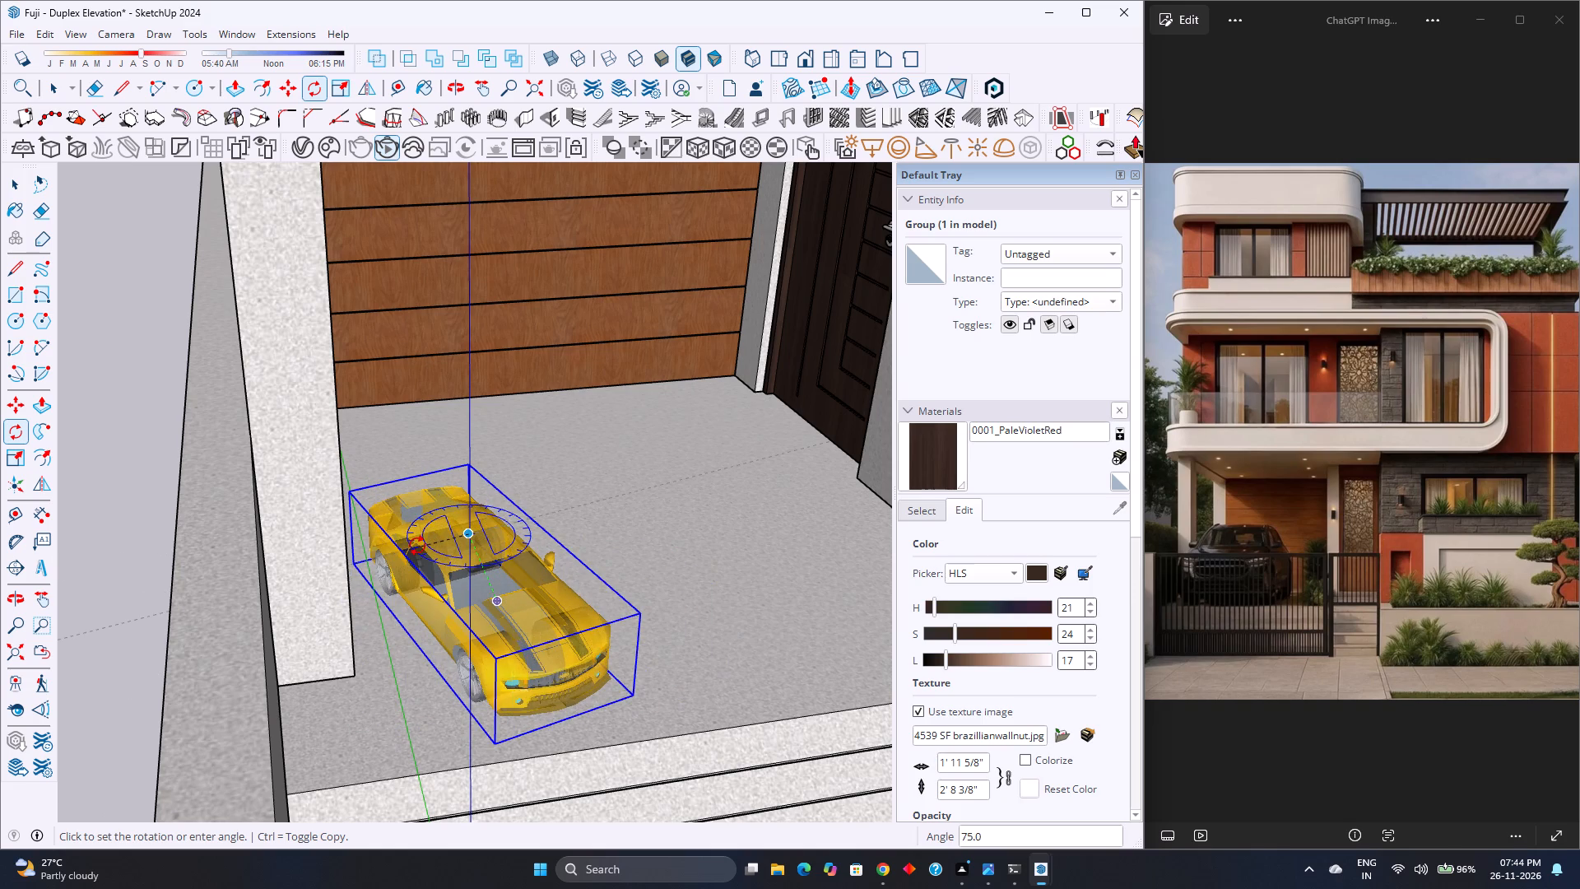
{"action": "type", "text": "90"}
{"action": "key", "text": "Return"}
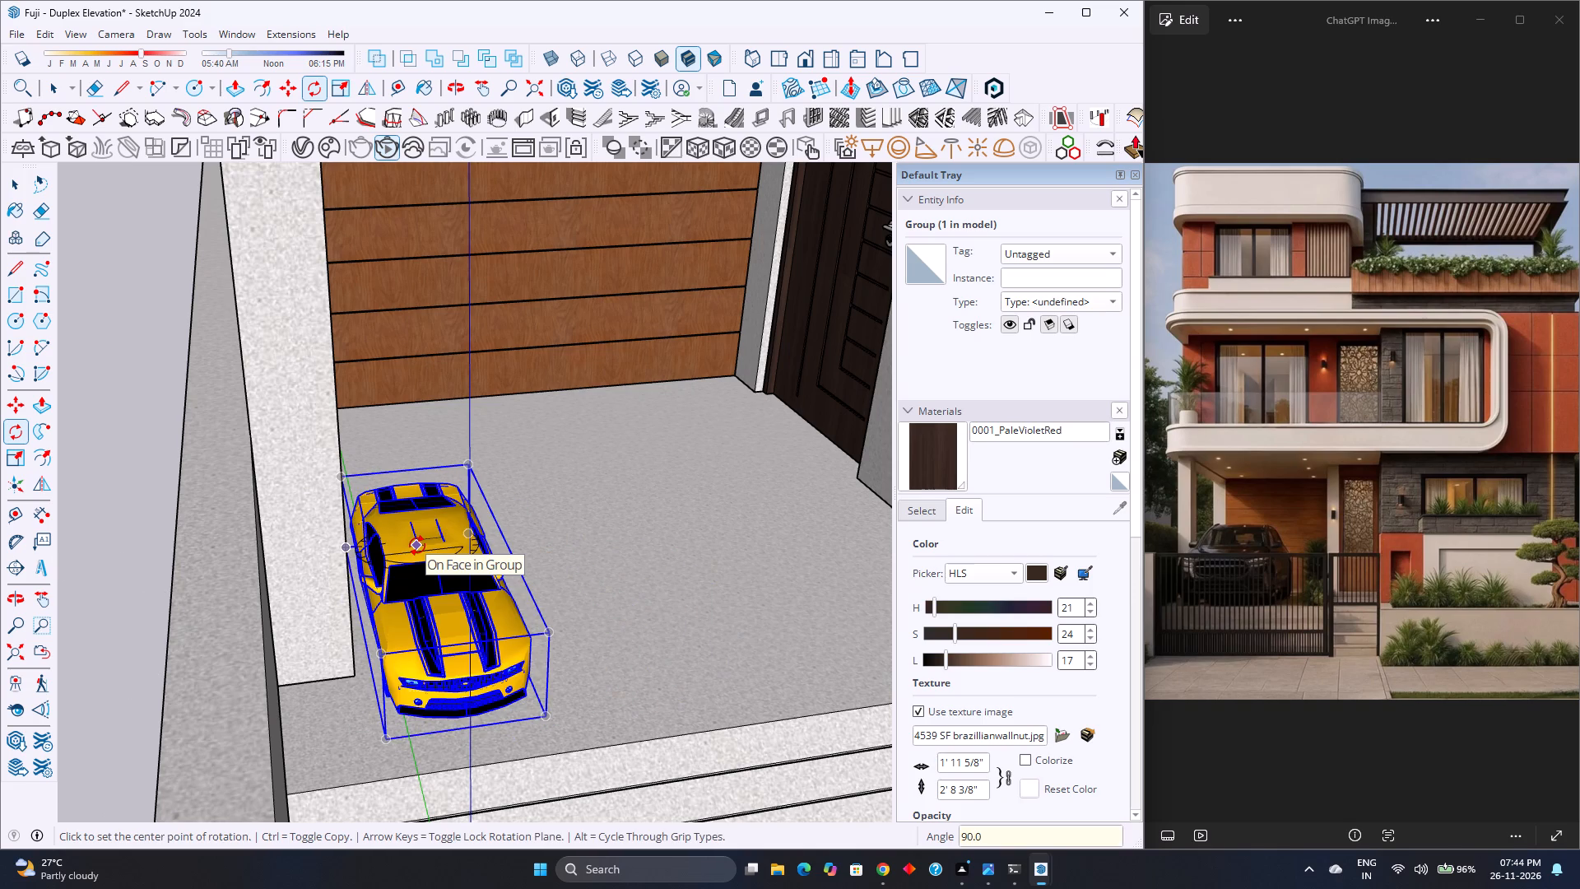
Move the car about 4' 8" back across the parking floor, beside the side wall and near the wood-clad rear wall.
{"action": "scroll", "coordinate": [523, 631], "scroll_direction": "down", "scroll_amount": 3}
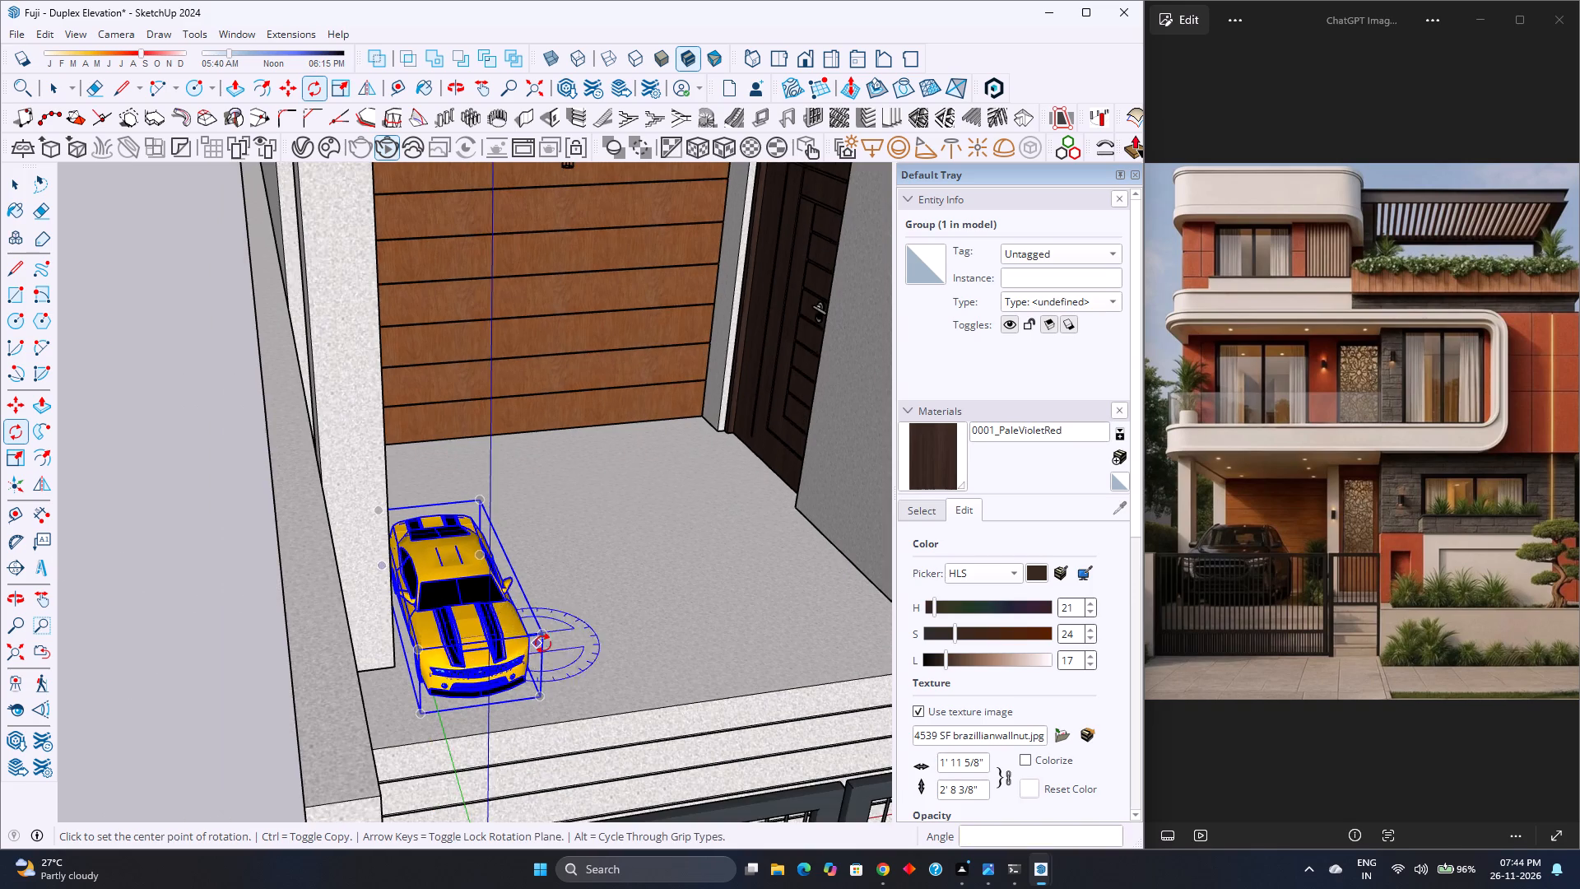
{"action": "middle_click_drag", "start_coordinate": [542, 644], "coordinate": [388, 575]}
{"action": "left_click", "coordinate": [291, 88]}
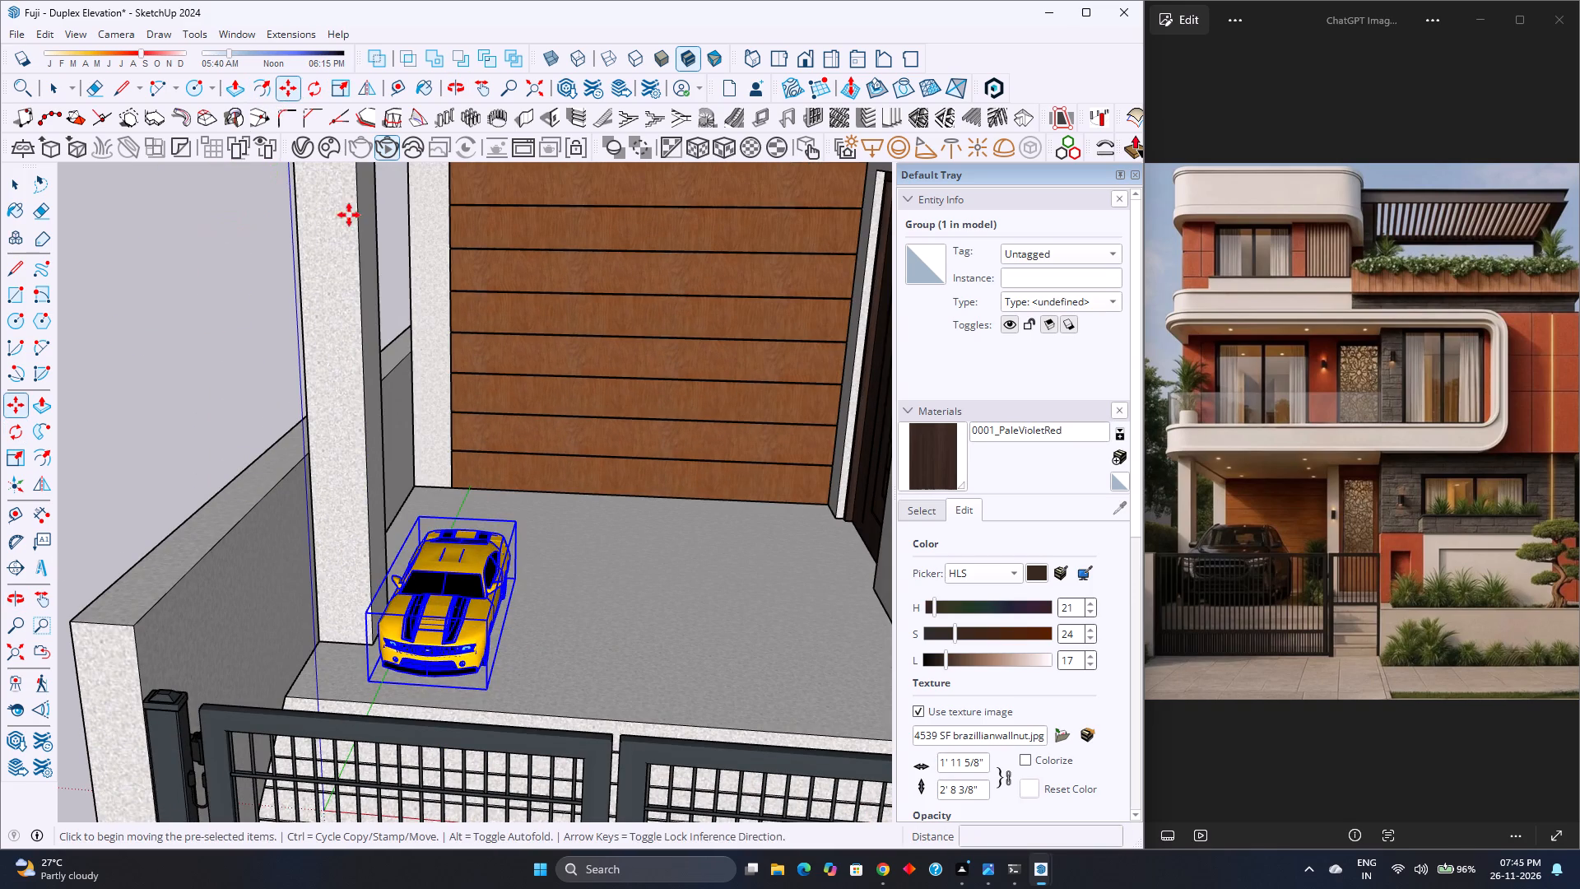
{"action": "middle_click_drag", "start_coordinate": [503, 570], "coordinate": [264, 663]}
{"action": "scroll", "coordinate": [701, 643], "scroll_direction": "up", "scroll_amount": 6}
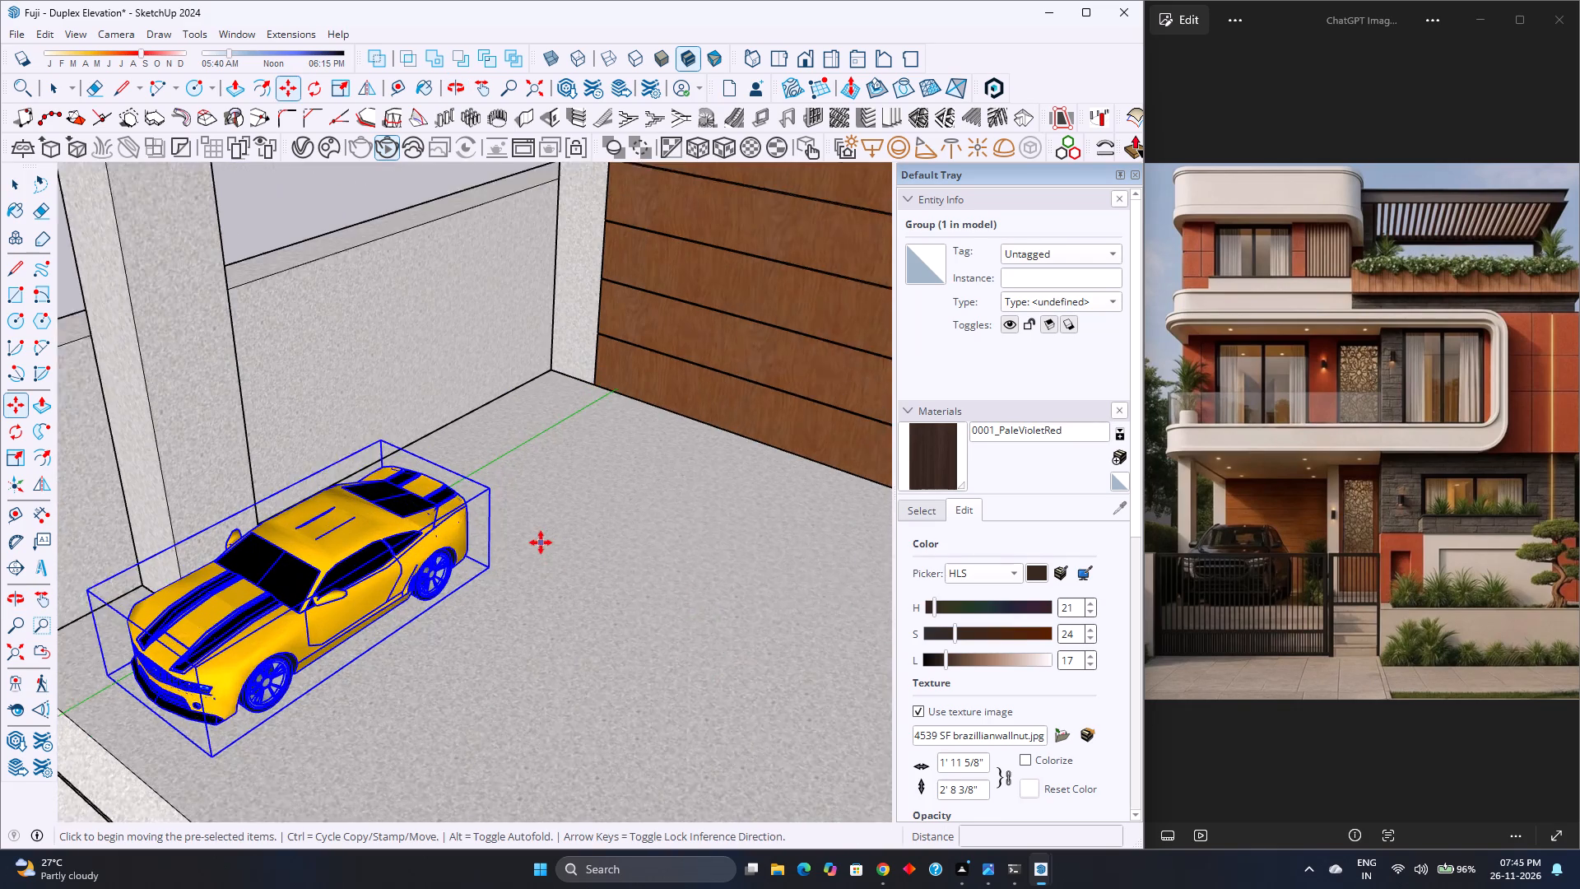
{"action": "left_click", "coordinate": [486, 568]}
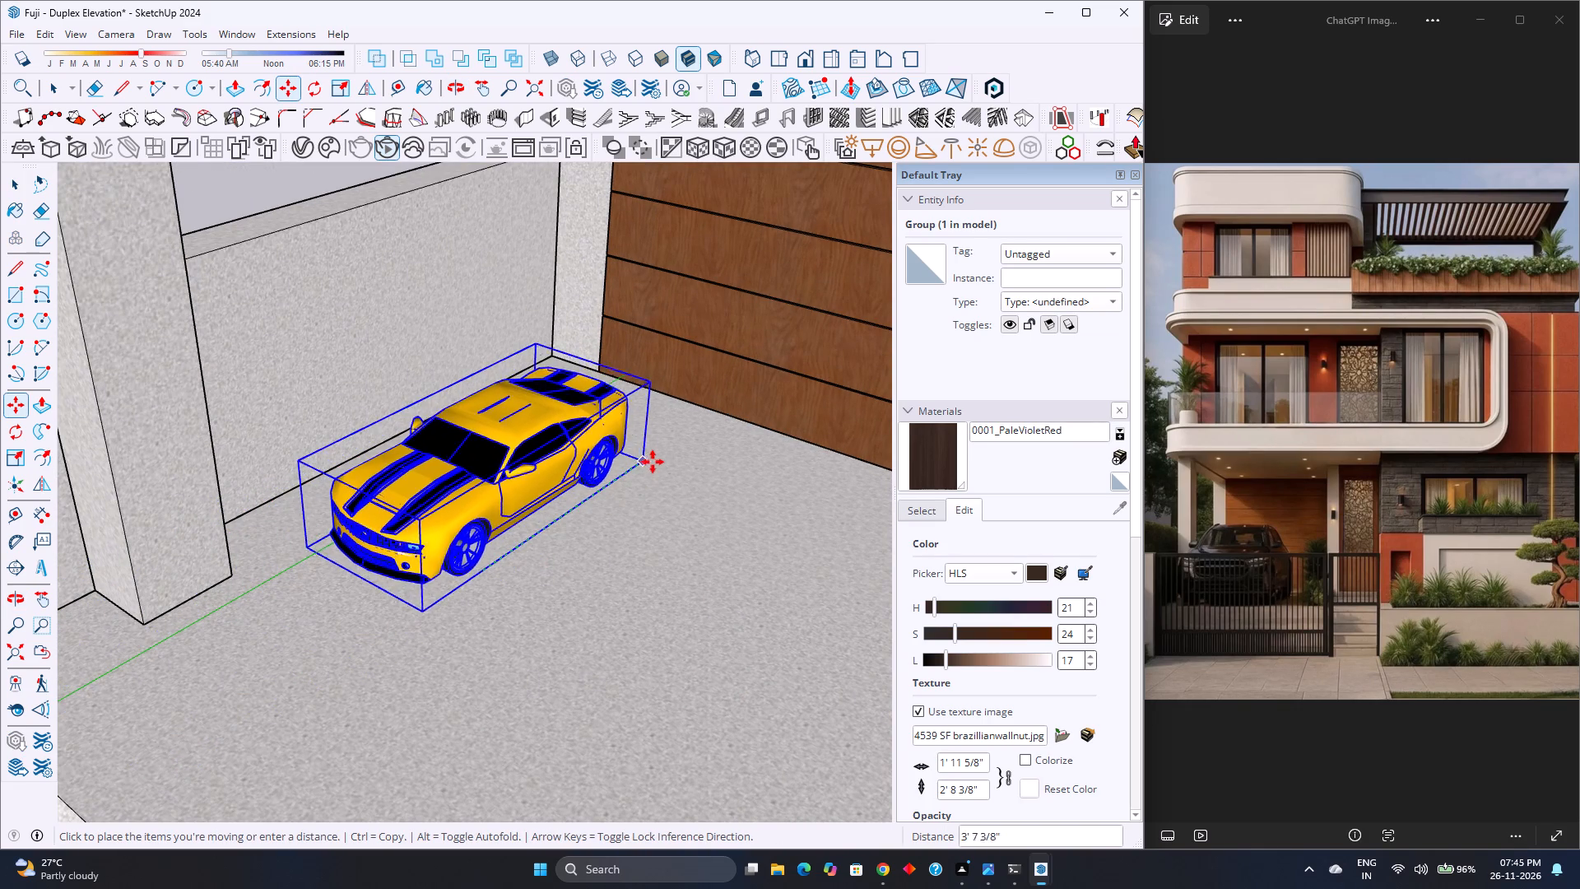
{"action": "left_click", "coordinate": [679, 426]}
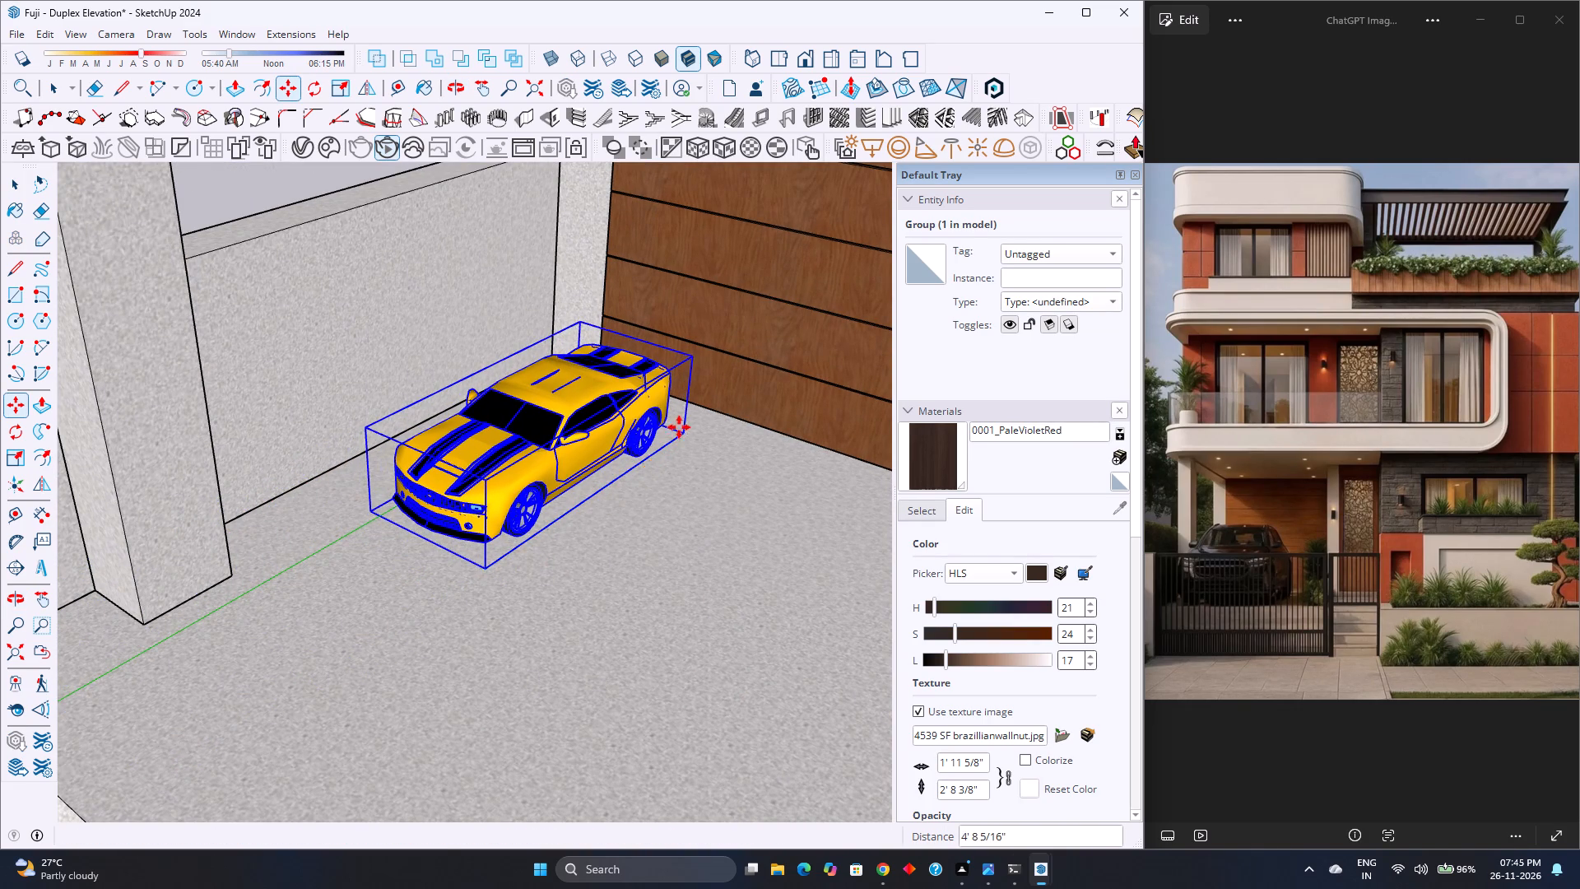
Scale the car uniformly by about 2.60 from its corner so it fills the parking bay.
{"action": "middle_click_drag", "start_coordinate": [577, 554], "coordinate": [721, 508]}
{"action": "middle_click", "coordinate": [721, 508]}
{"action": "scroll", "coordinate": [711, 510], "scroll_direction": "down", "scroll_amount": 7}
{"action": "middle_click_drag", "start_coordinate": [618, 562], "coordinate": [624, 516]}
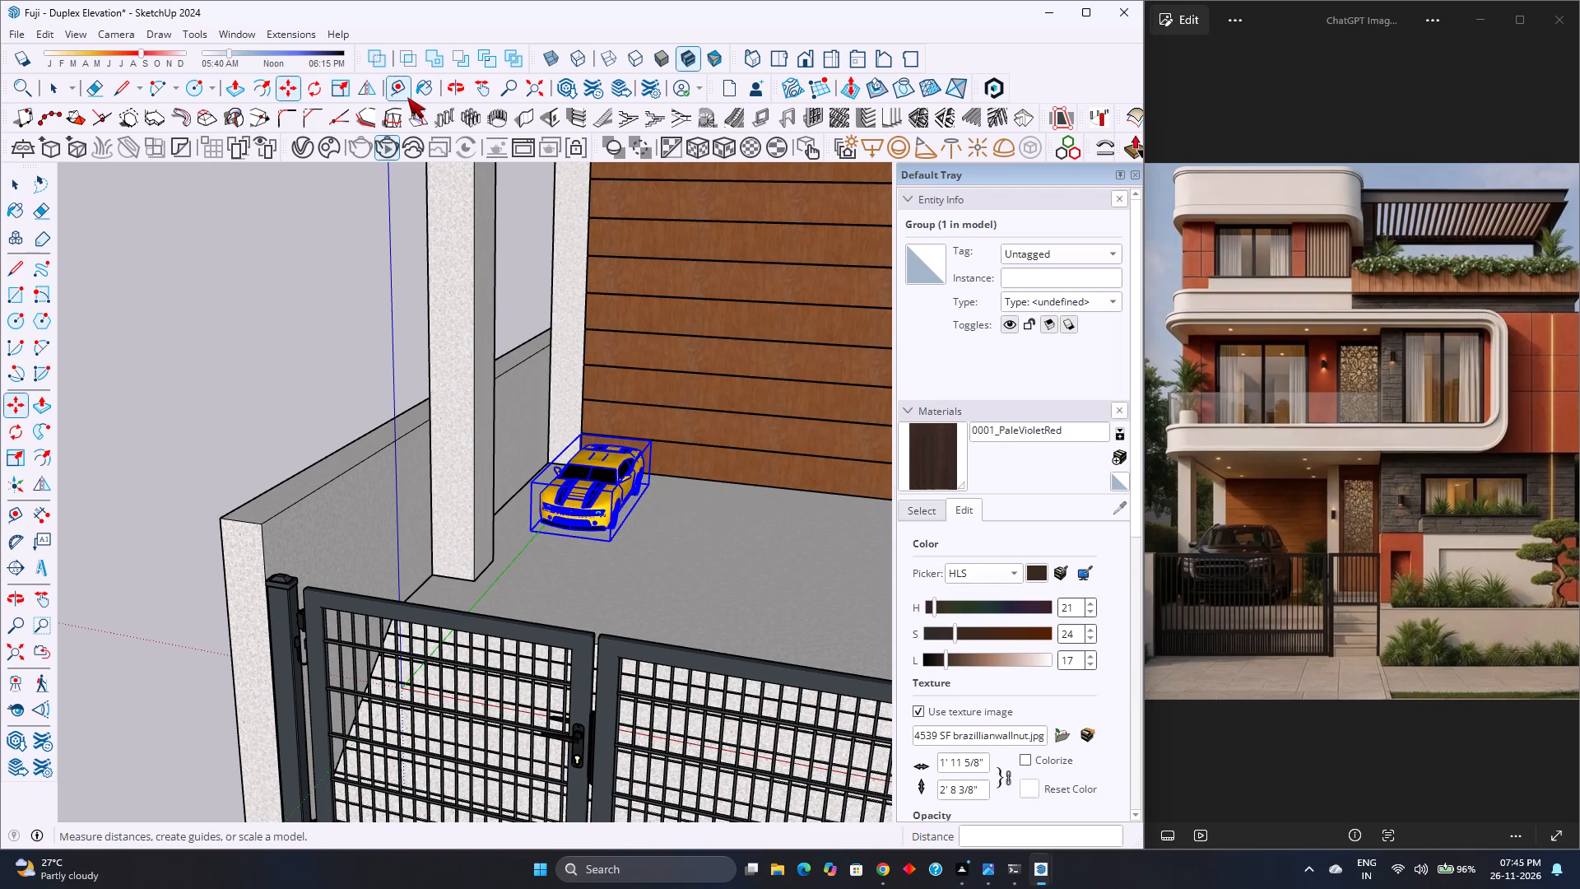
{"action": "left_click", "coordinate": [349, 86]}
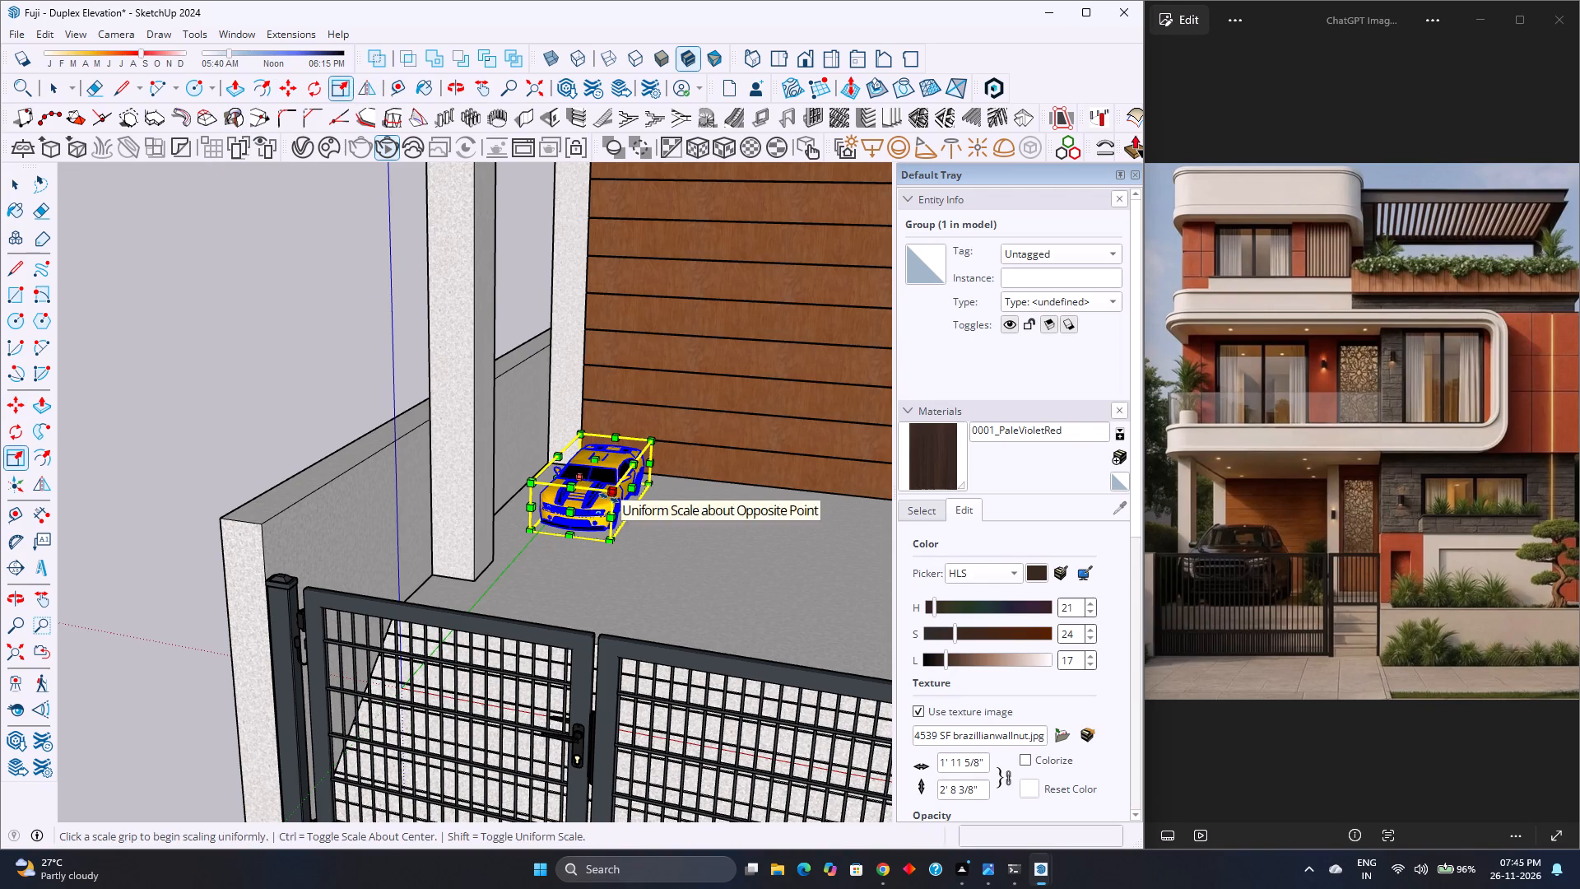
{"action": "left_click", "coordinate": [609, 498]}
{"action": "scroll", "coordinate": [635, 437], "scroll_direction": "down", "scroll_amount": 3}
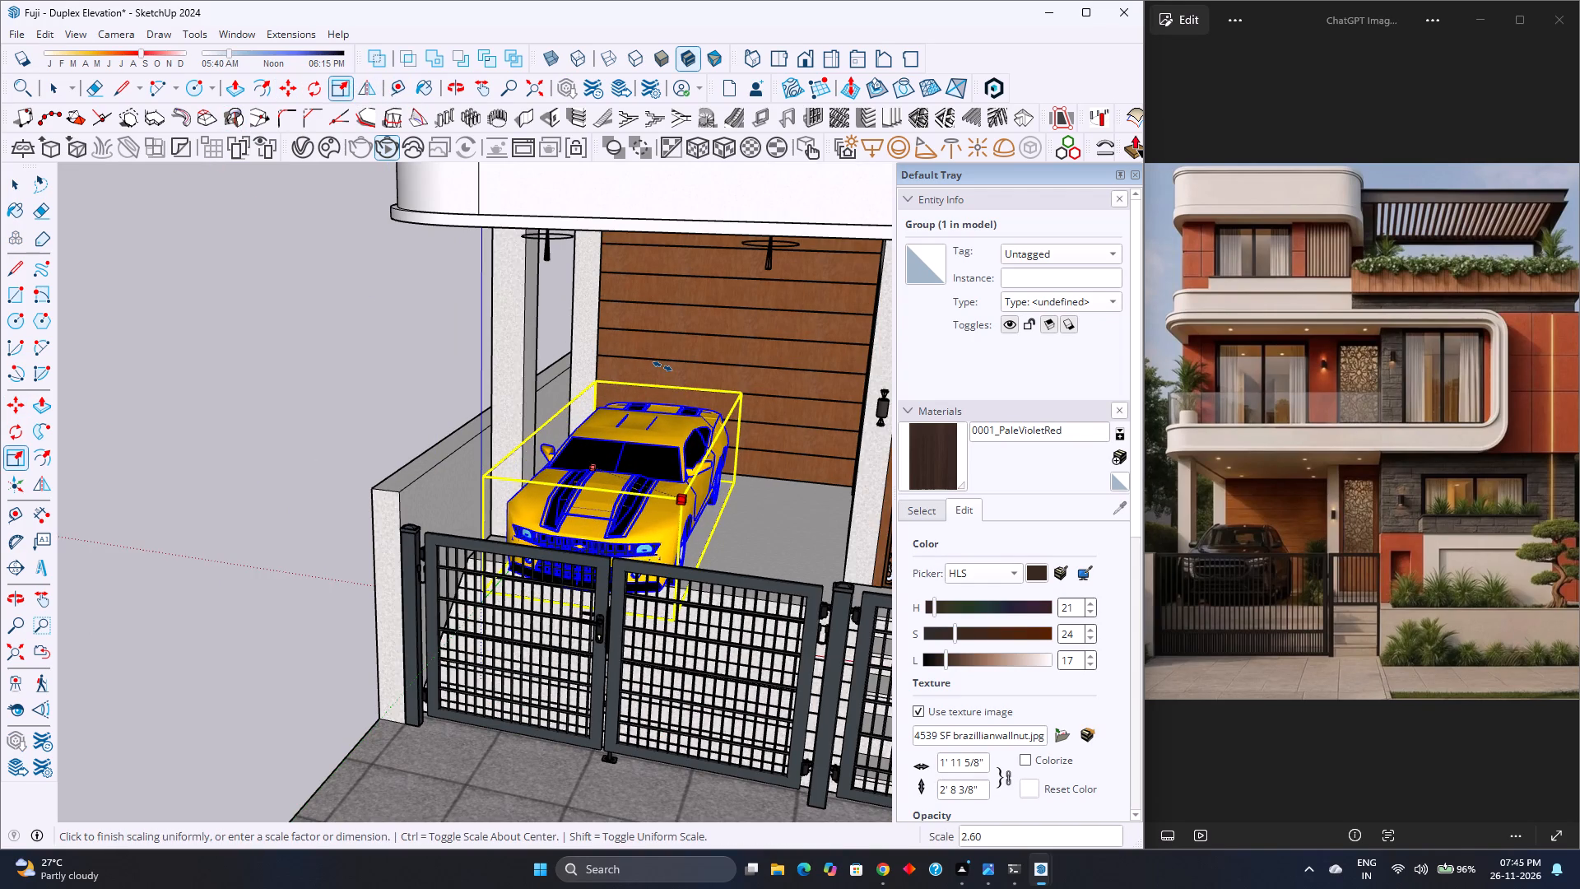
{"action": "left_click", "coordinate": [662, 364]}
Move the enlarged car about 1' further back toward the wood-clad rear wall.
{"action": "scroll", "coordinate": [678, 507], "scroll_direction": "up", "scroll_amount": 4}
{"action": "middle_click_drag", "start_coordinate": [682, 515], "coordinate": [426, 463]}
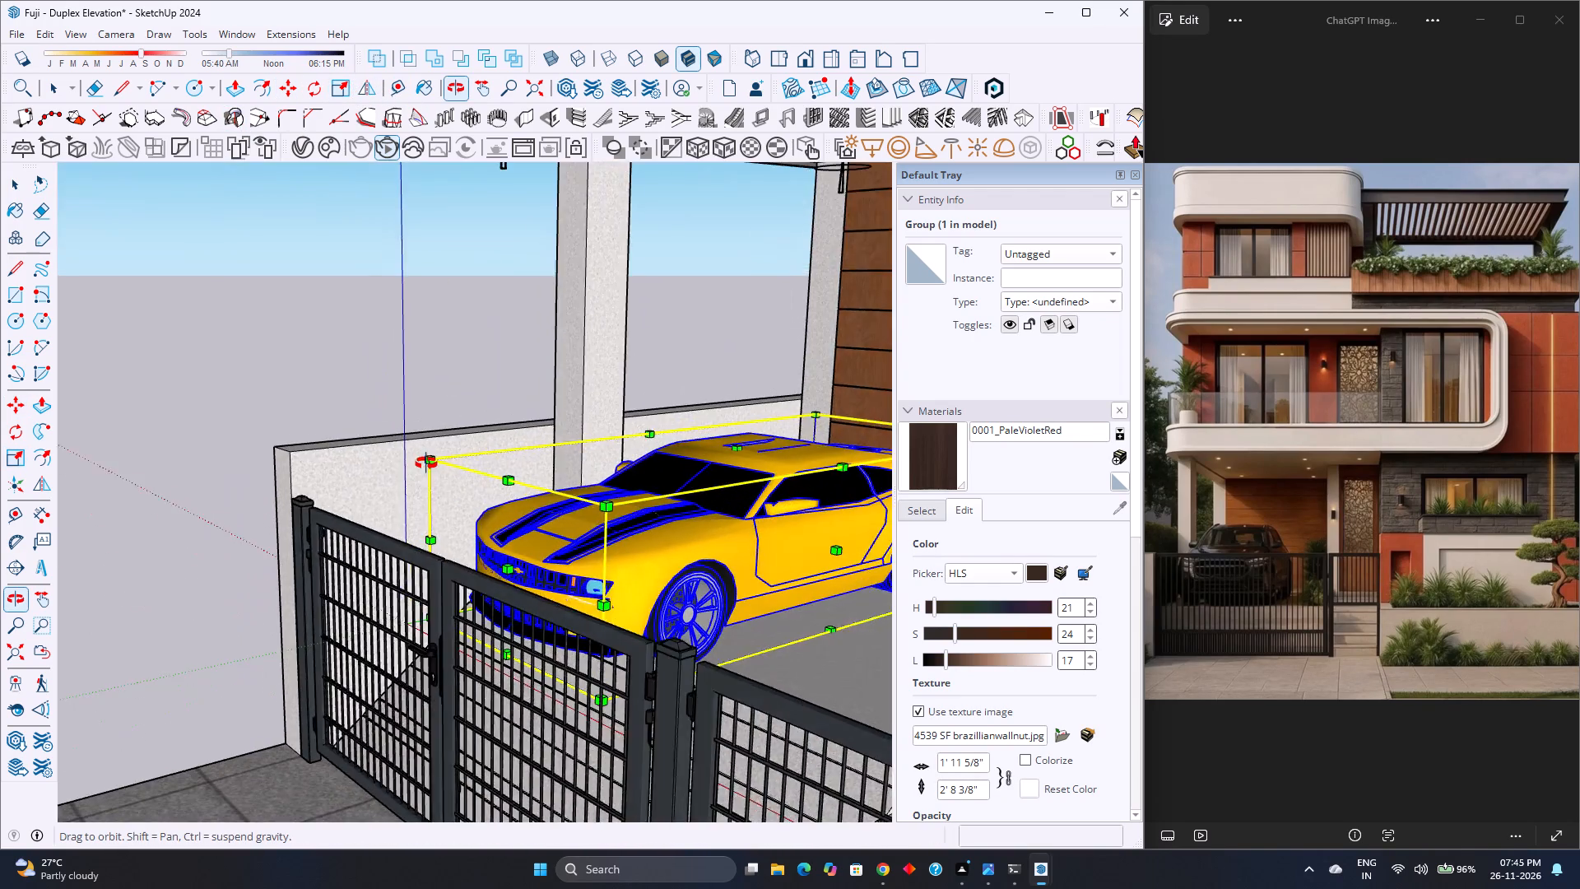
{"action": "middle_click_drag", "start_coordinate": [426, 463], "coordinate": [733, 579]}
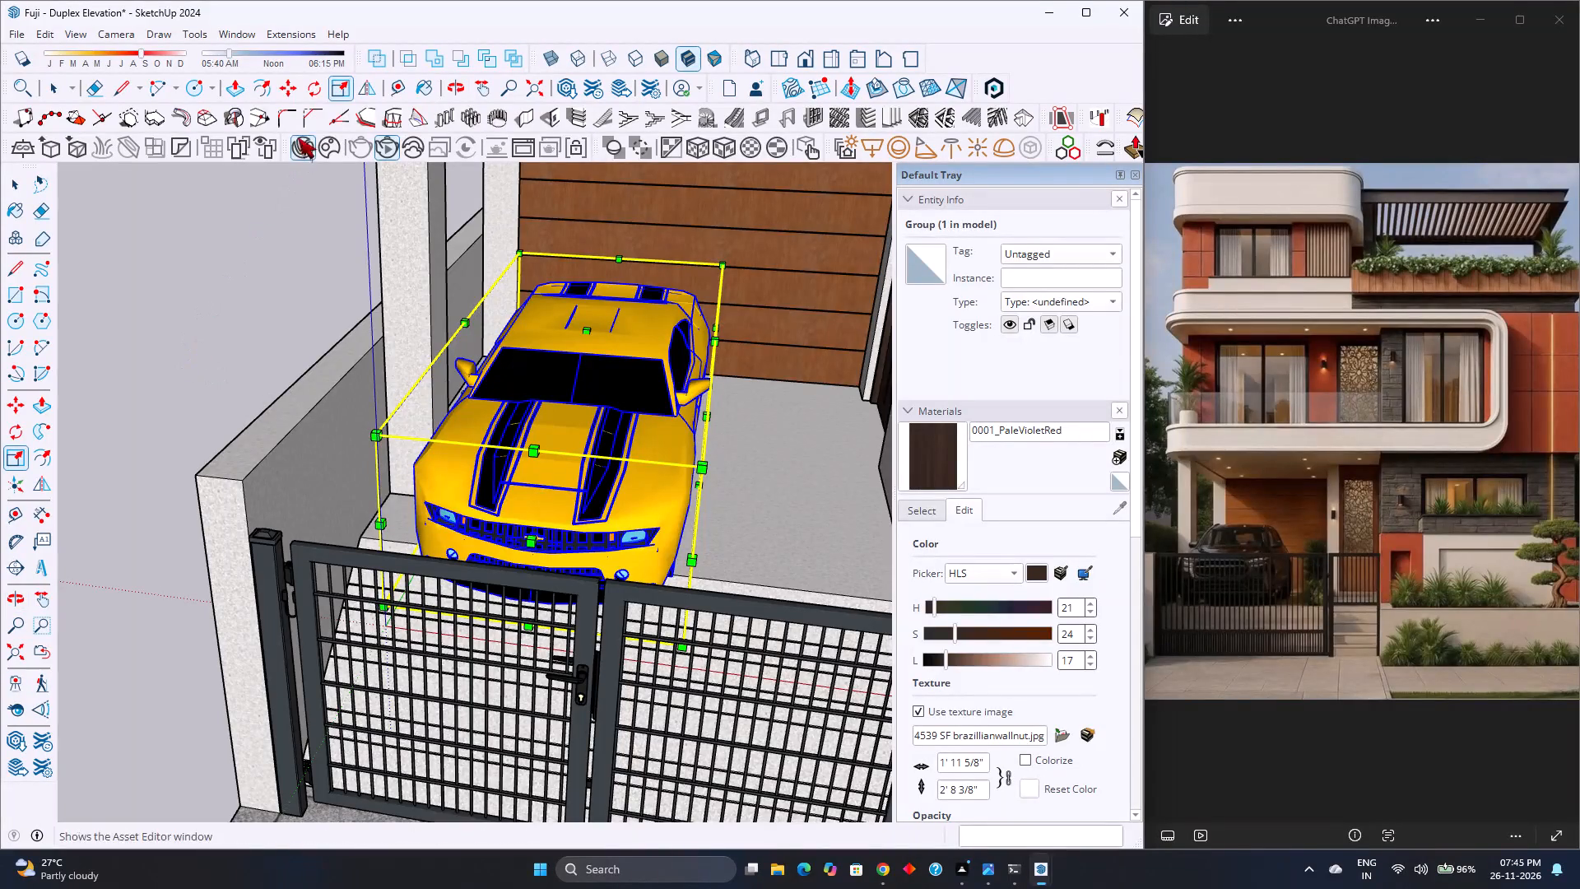
{"action": "left_click", "coordinate": [288, 84]}
{"action": "scroll", "coordinate": [684, 412], "scroll_direction": "up", "scroll_amount": 1}
{"action": "middle_click_drag", "start_coordinate": [679, 408], "coordinate": [588, 359]}
{"action": "middle_click", "coordinate": [588, 359]}
{"action": "scroll", "coordinate": [713, 440], "scroll_direction": "up", "scroll_amount": 3}
{"action": "left_click", "coordinate": [811, 443]}
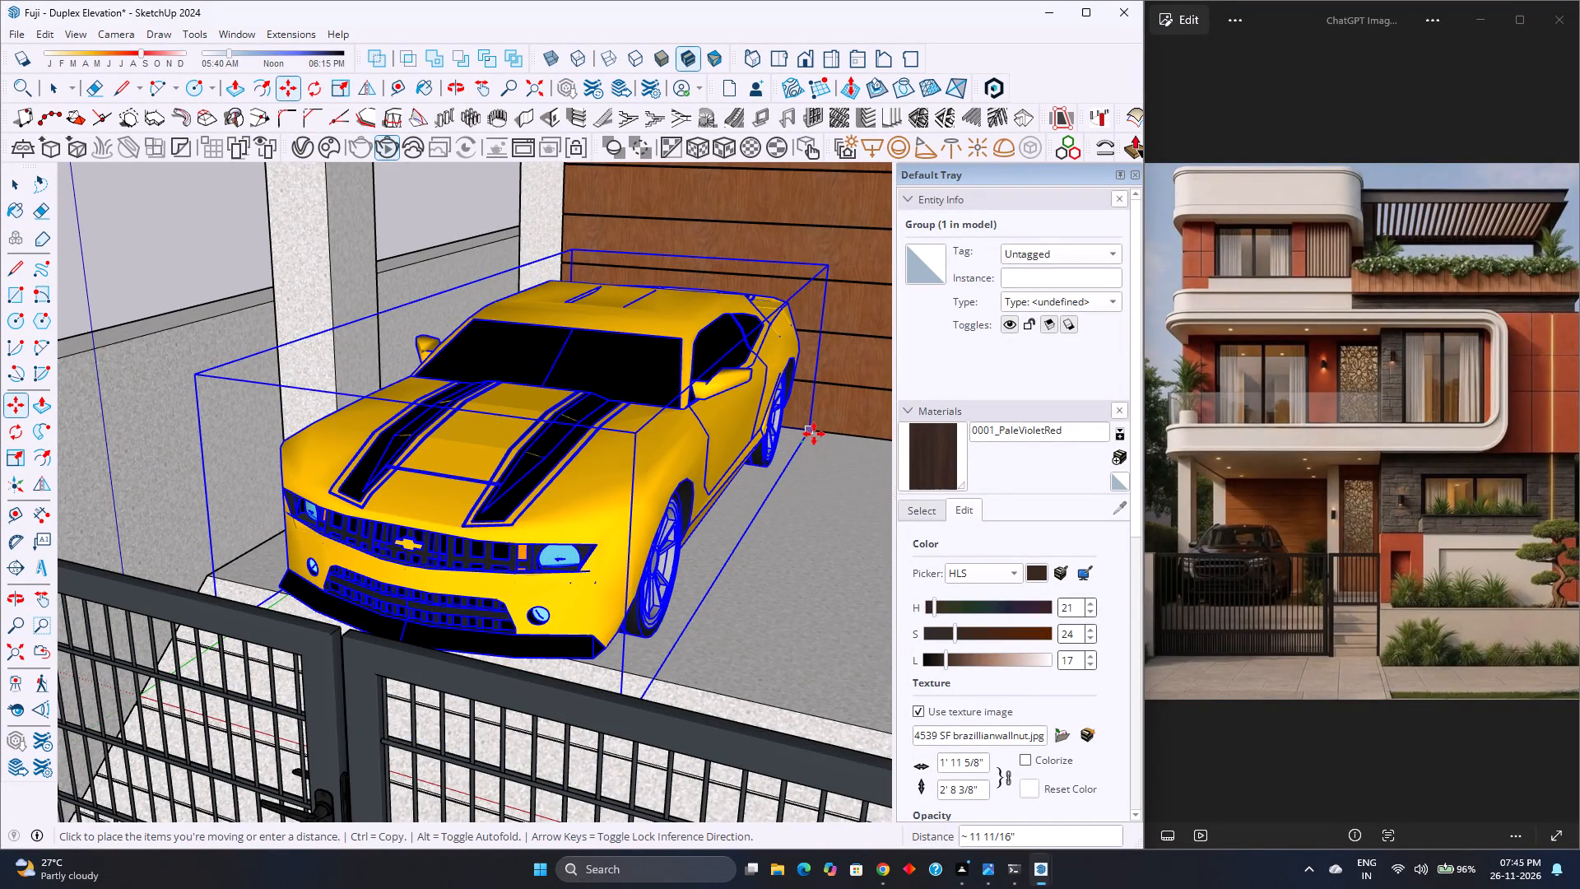
{"action": "left_click", "coordinate": [815, 433]}
Shift the car about 4" forward from the wood-clad rear wall and about 7" away from the side boundary wall.
{"action": "scroll", "coordinate": [809, 443], "scroll_direction": "up", "scroll_amount": 5}
{"action": "middle_click_drag", "start_coordinate": [808, 443], "coordinate": [655, 463]}
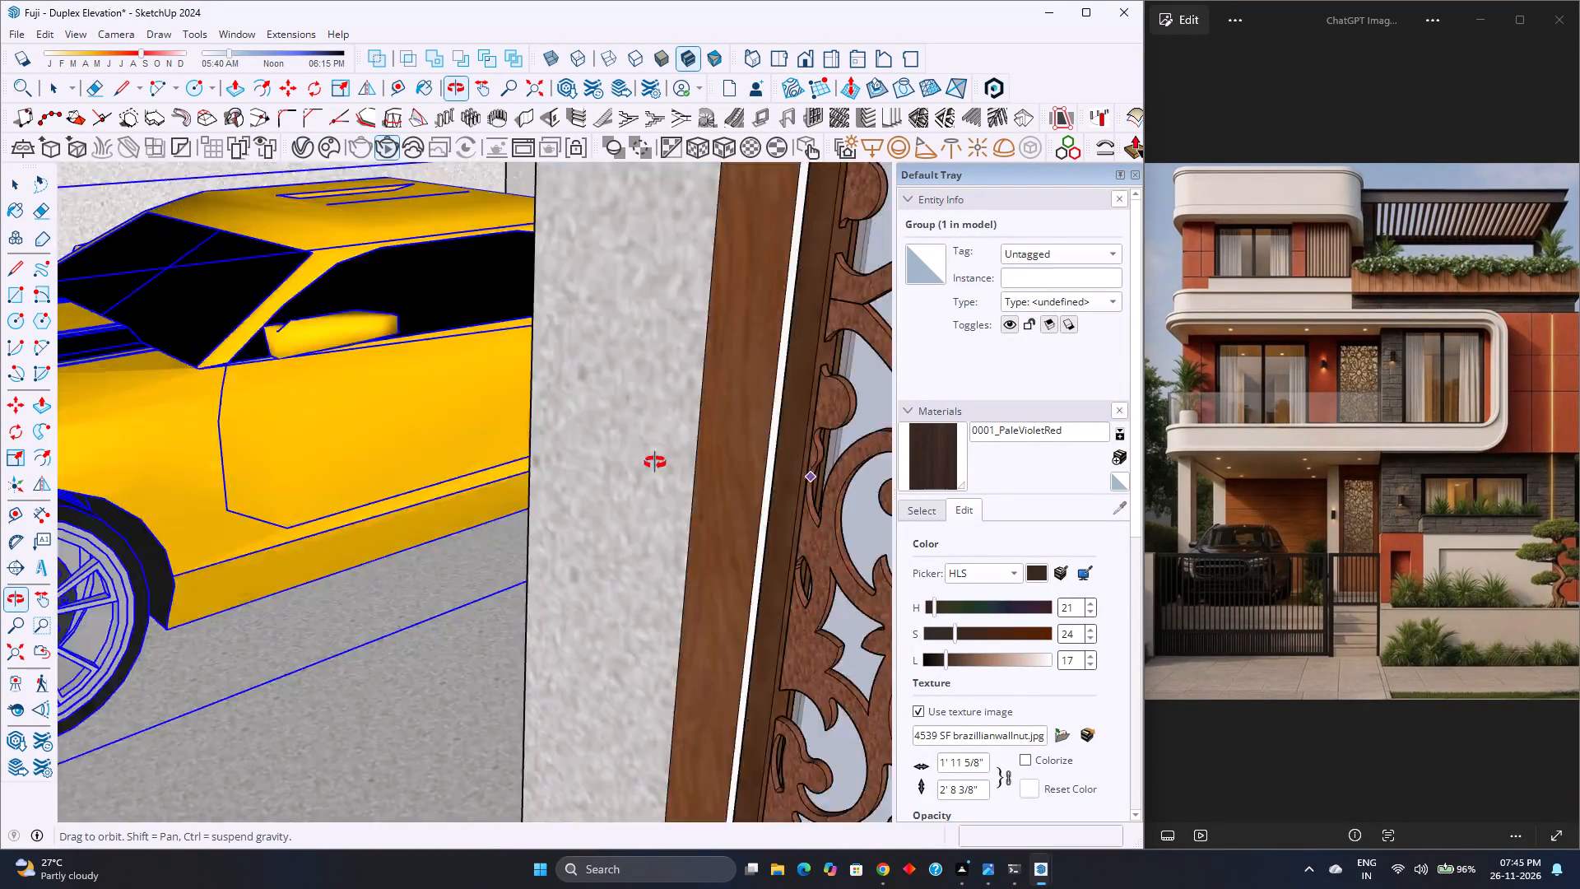
{"action": "middle_click_drag", "start_coordinate": [655, 463], "coordinate": [763, 474]}
{"action": "middle_click", "coordinate": [763, 474]}
{"action": "middle_click", "coordinate": [763, 474]}
{"action": "middle_click", "coordinate": [763, 474]}
{"action": "scroll", "coordinate": [592, 453], "scroll_direction": "down", "scroll_amount": 16}
{"action": "middle_click_drag", "start_coordinate": [355, 475], "coordinate": [747, 487]}
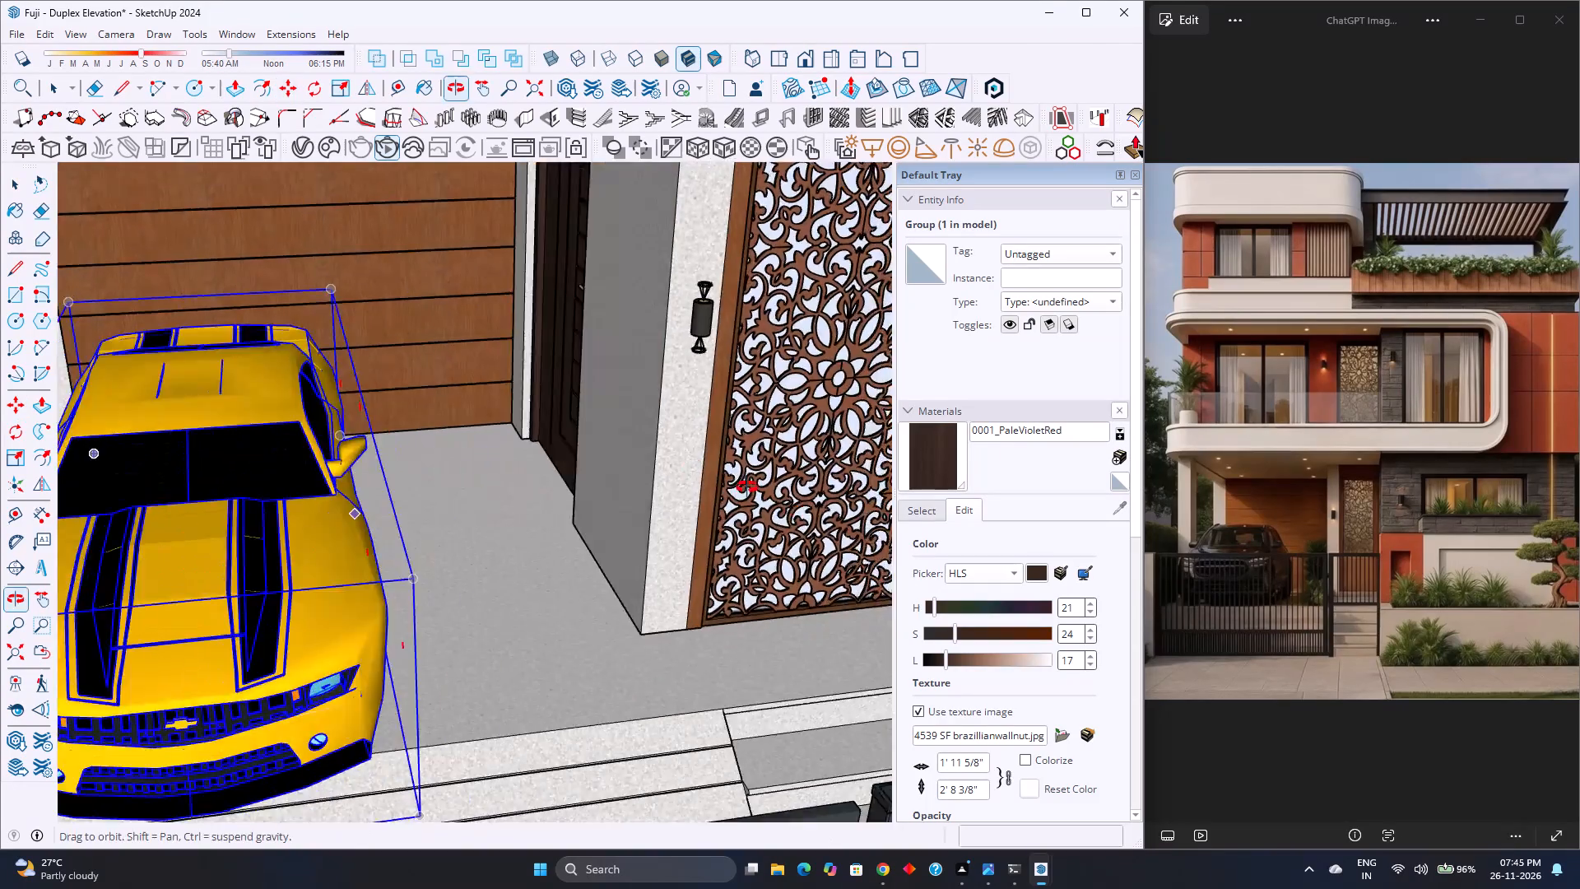
{"action": "middle_click_drag", "start_coordinate": [747, 487], "coordinate": [783, 487]}
{"action": "middle_click", "coordinate": [783, 487]}
{"action": "scroll", "coordinate": [690, 468], "scroll_direction": "down", "scroll_amount": 9}
{"action": "scroll", "coordinate": [320, 497], "scroll_direction": "up", "scroll_amount": 5}
{"action": "middle_click_drag", "start_coordinate": [343, 488], "coordinate": [820, 624]}
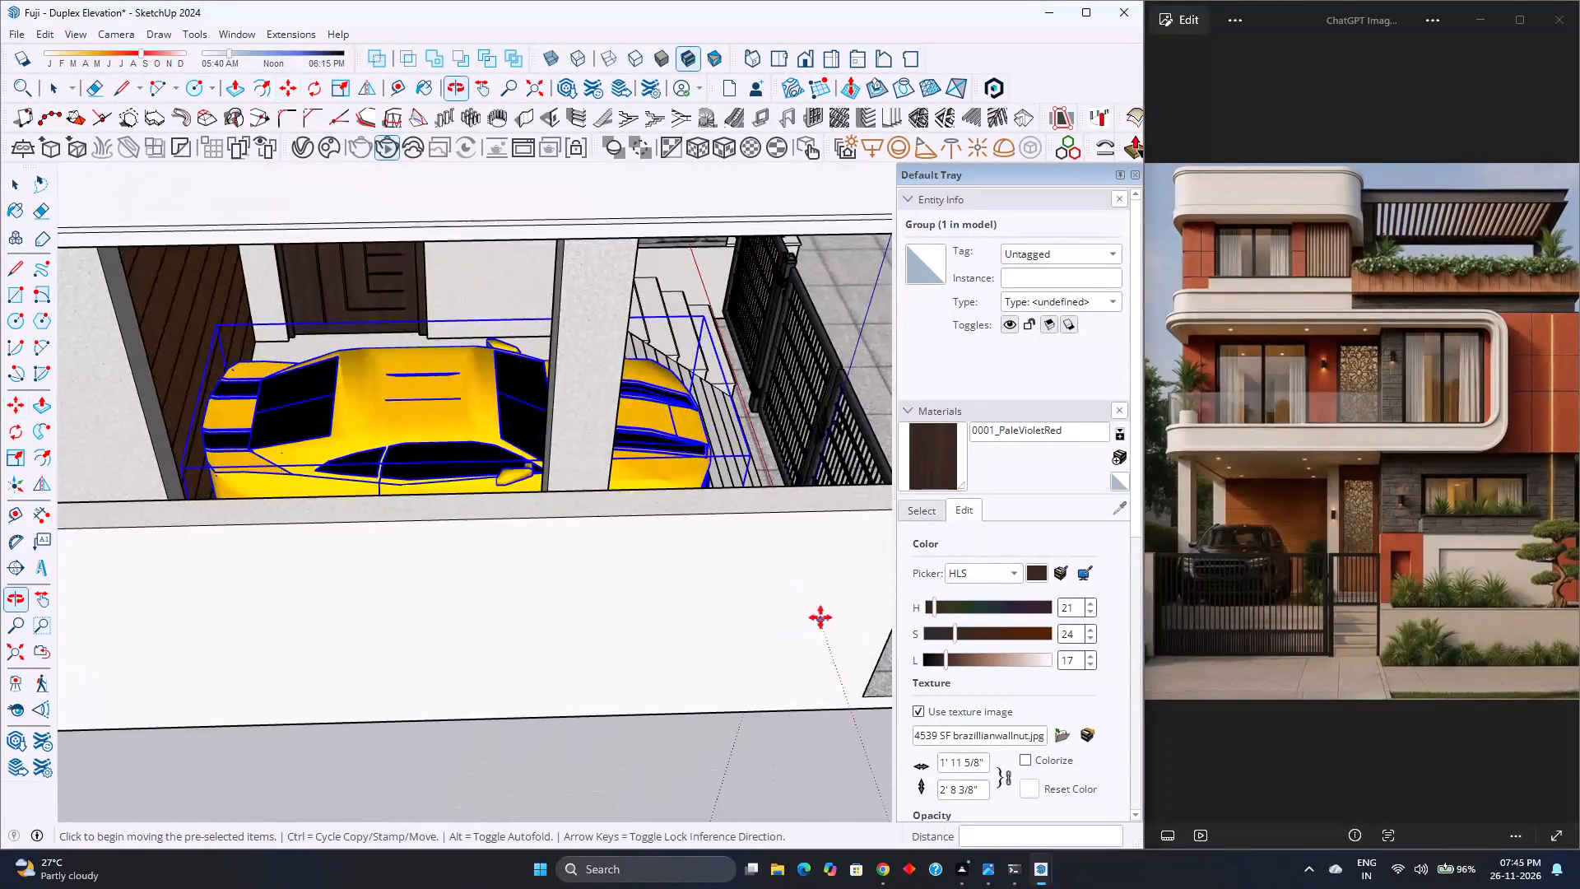
{"action": "scroll", "coordinate": [346, 495], "scroll_direction": "up", "scroll_amount": 3}
{"action": "middle_click_drag", "start_coordinate": [325, 490], "coordinate": [350, 442]}
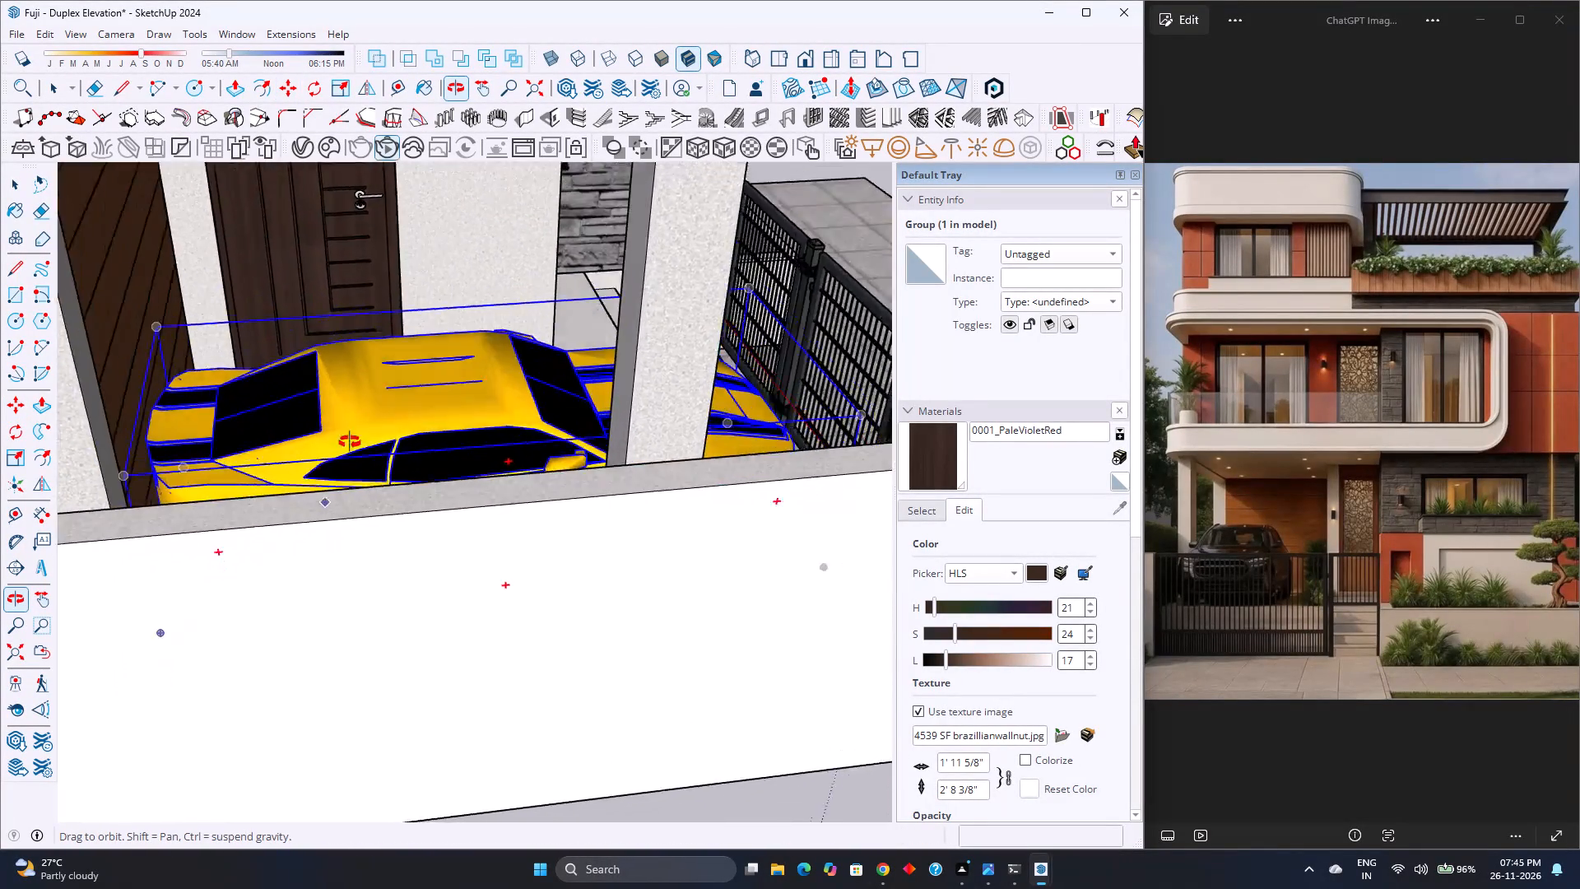
{"action": "middle_click_drag", "start_coordinate": [350, 442], "coordinate": [263, 607]}
{"action": "middle_click", "coordinate": [263, 607]}
{"action": "scroll", "coordinate": [186, 524], "scroll_direction": "up", "scroll_amount": 6}
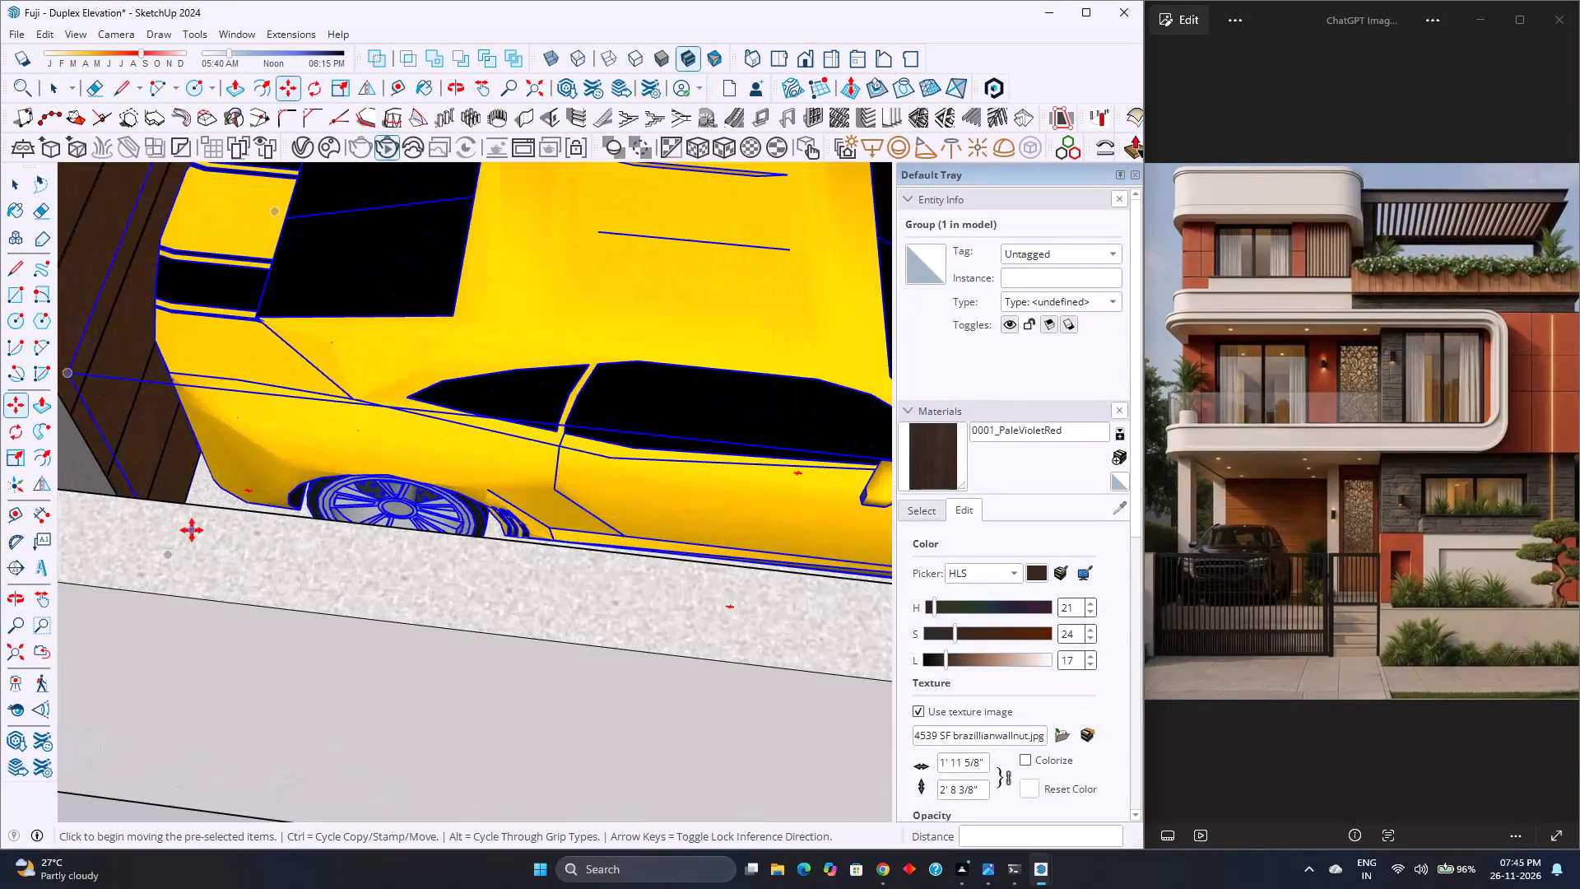
{"action": "scroll", "coordinate": [192, 530], "scroll_direction": "up", "scroll_amount": 3}
{"action": "middle_click_drag", "start_coordinate": [195, 530], "coordinate": [99, 628]}
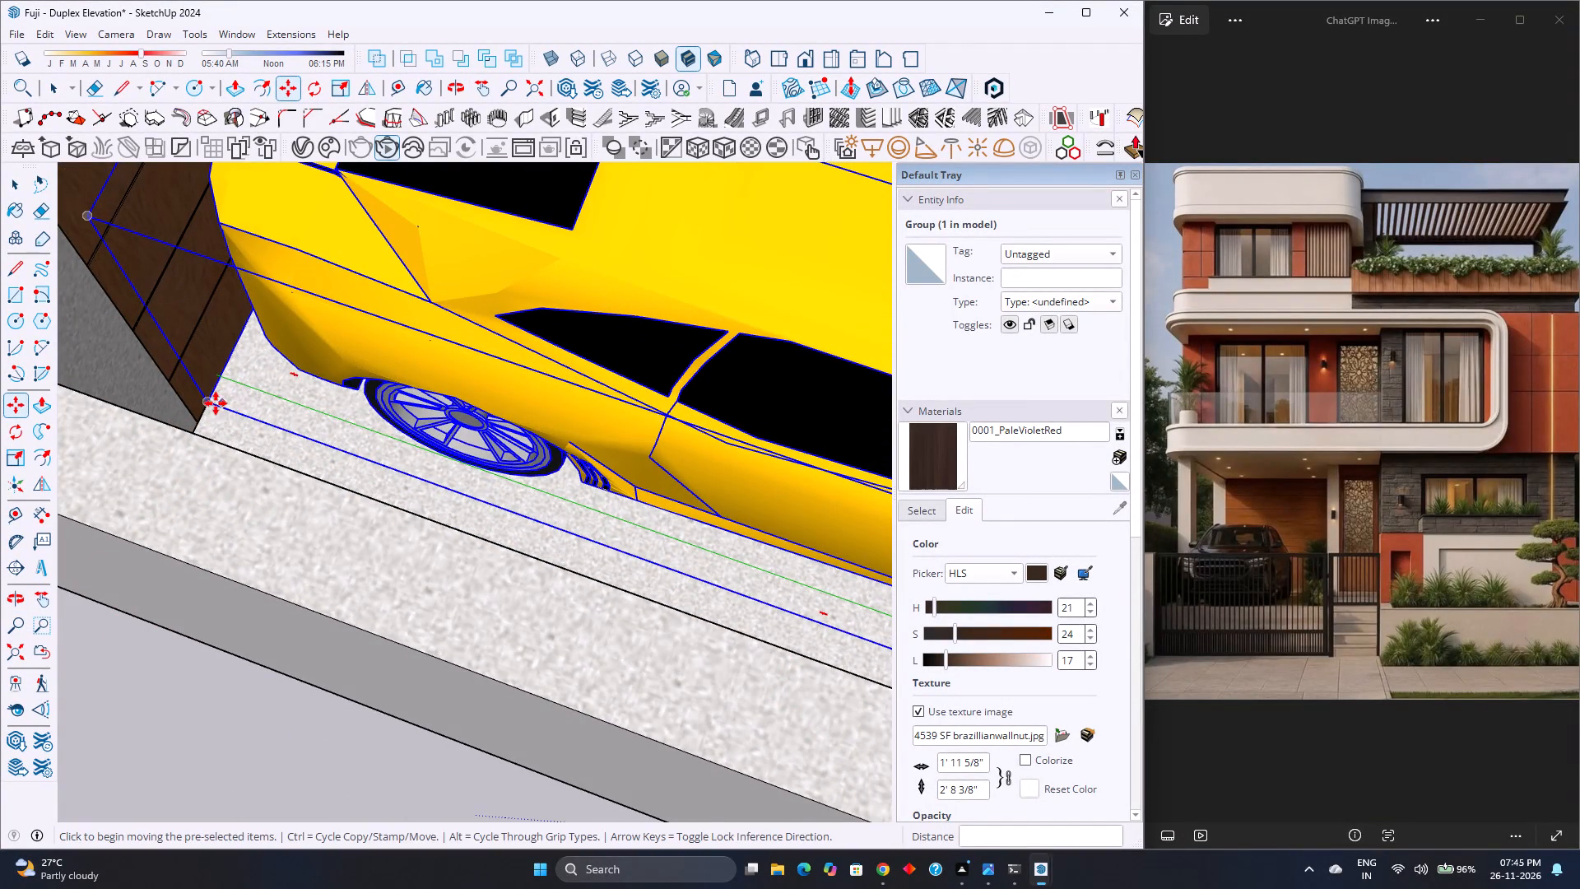
{"action": "left_click", "coordinate": [211, 403]}
{"action": "left_click", "coordinate": [240, 413]}
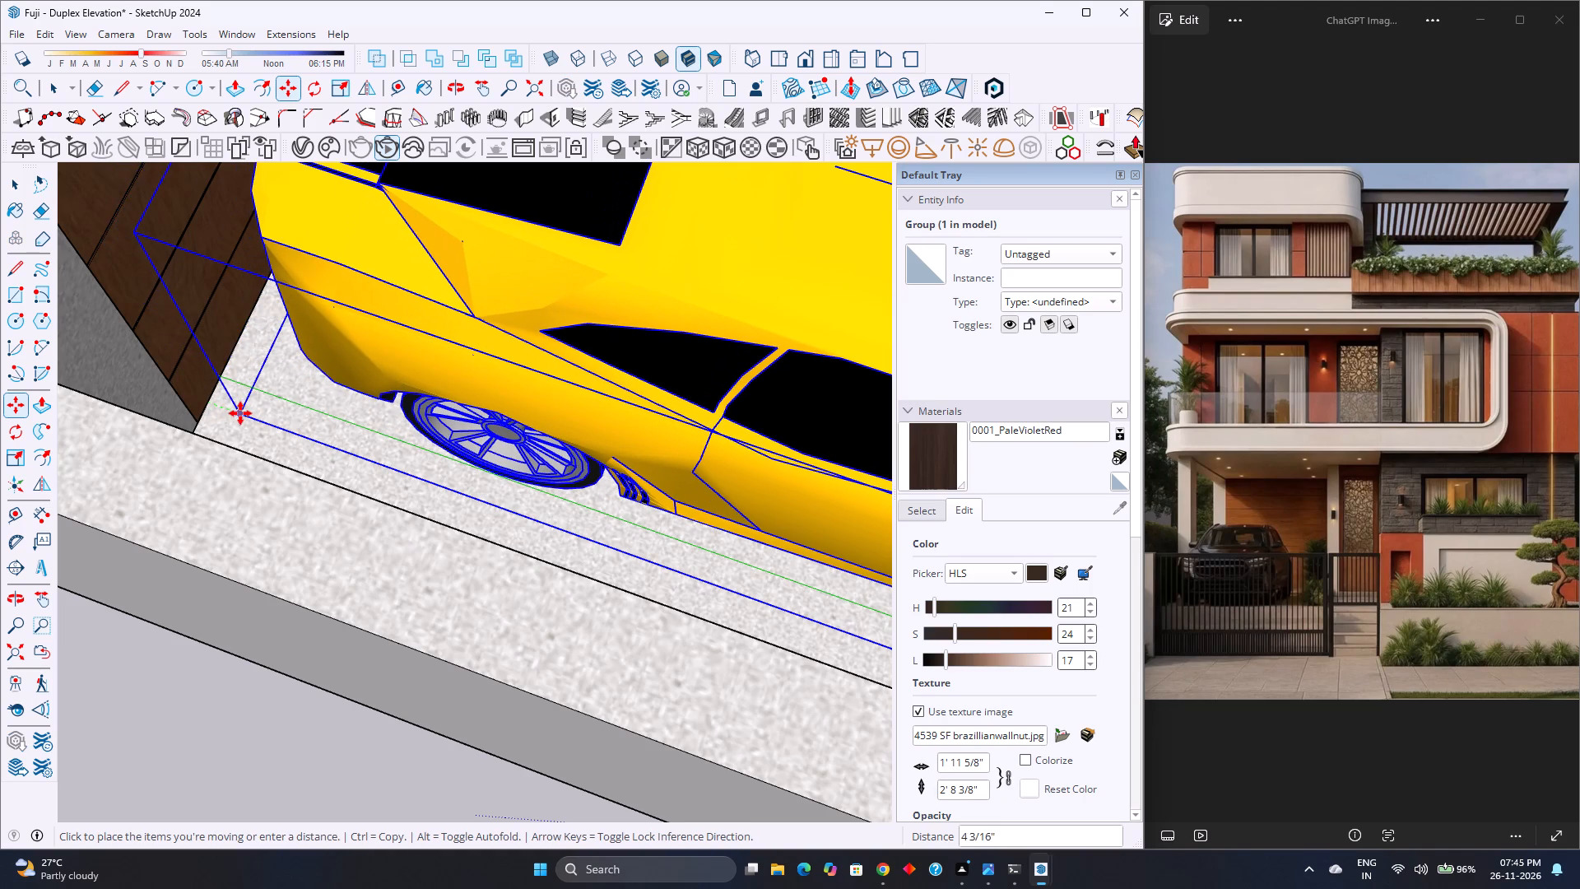
{"action": "left_click", "coordinate": [246, 416]}
{"action": "left_click", "coordinate": [268, 364]}
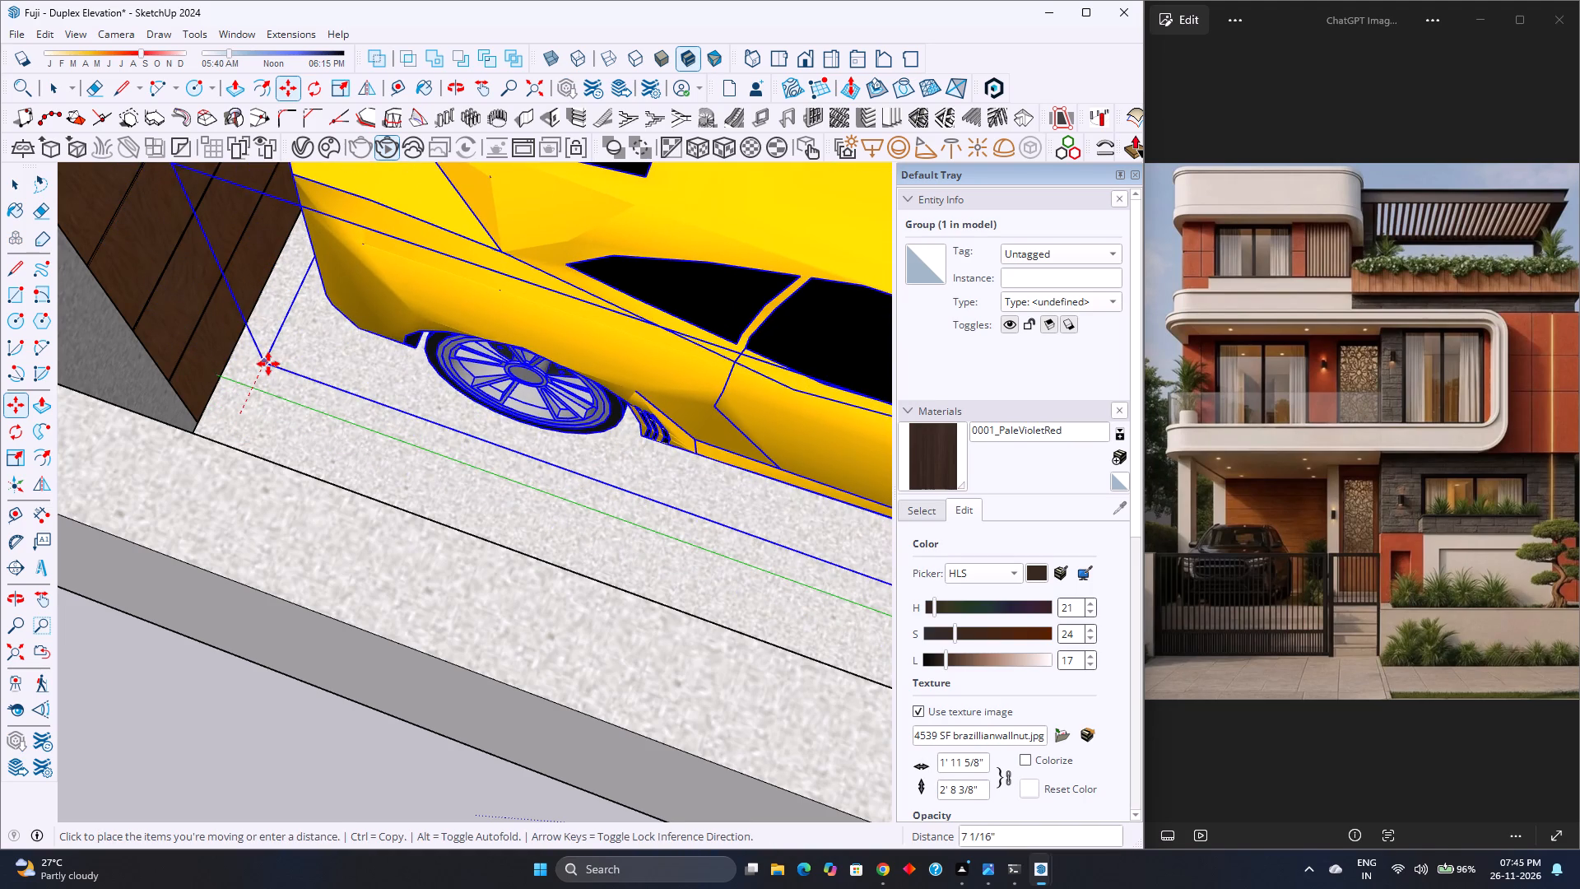
Check the car's fit between the side wall, column and gate from several angles, with the car deselected.
{"action": "scroll", "coordinate": [226, 426], "scroll_direction": "down", "scroll_amount": 13}
{"action": "middle_click_drag", "start_coordinate": [265, 520], "coordinate": [0, 342]}
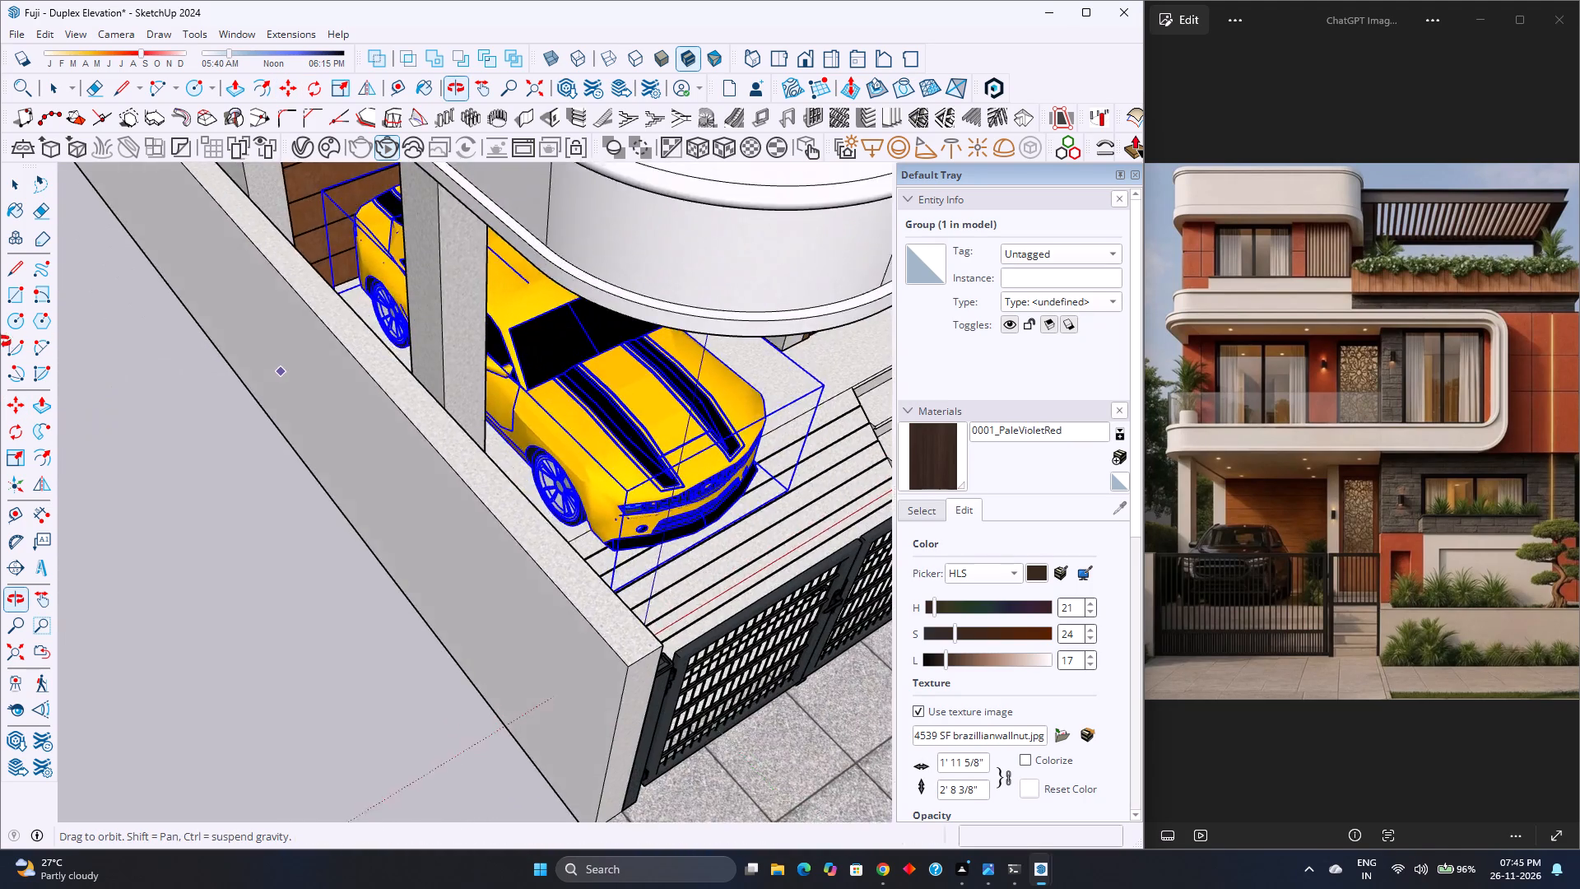
{"action": "middle_click_drag", "start_coordinate": [0, 342], "coordinate": [0, 286]}
{"action": "middle_click", "coordinate": [0, 286]}
{"action": "scroll", "coordinate": [676, 393], "scroll_direction": "down", "scroll_amount": 3}
{"action": "middle_click_drag", "start_coordinate": [709, 446], "coordinate": [367, 407]}
{"action": "middle_click_drag", "start_coordinate": [681, 555], "coordinate": [375, 418]}
{"action": "middle_click", "coordinate": [375, 418]}
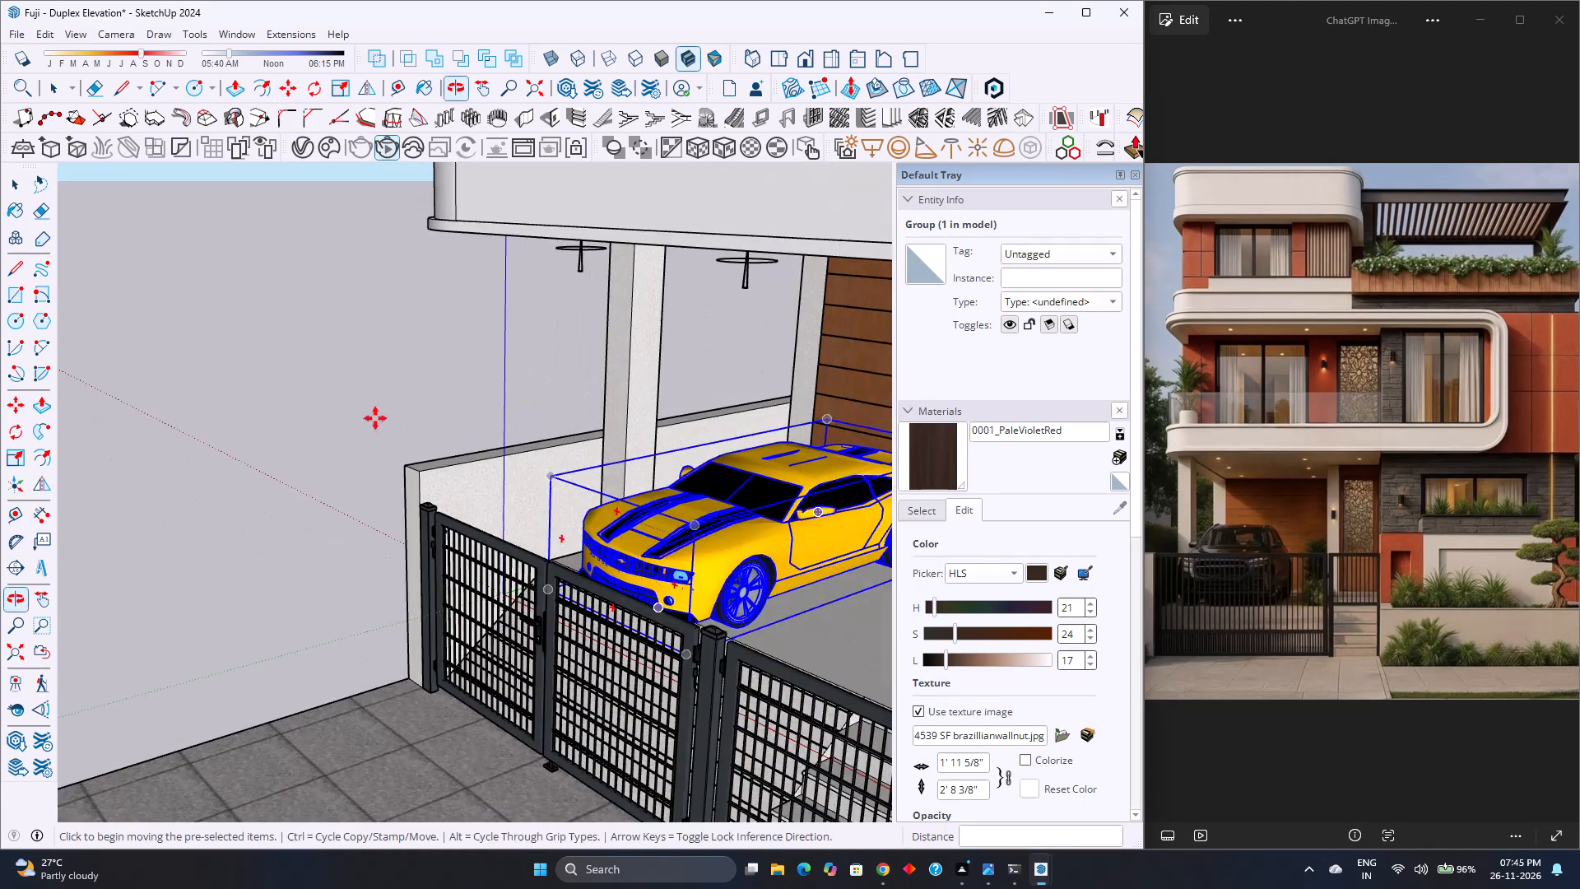
{"action": "scroll", "coordinate": [612, 556], "scroll_direction": "down", "scroll_amount": 4}
{"action": "scroll", "coordinate": [688, 598], "scroll_direction": "up", "scroll_amount": 7}
{"action": "middle_click_drag", "start_coordinate": [712, 618], "coordinate": [648, 605]}
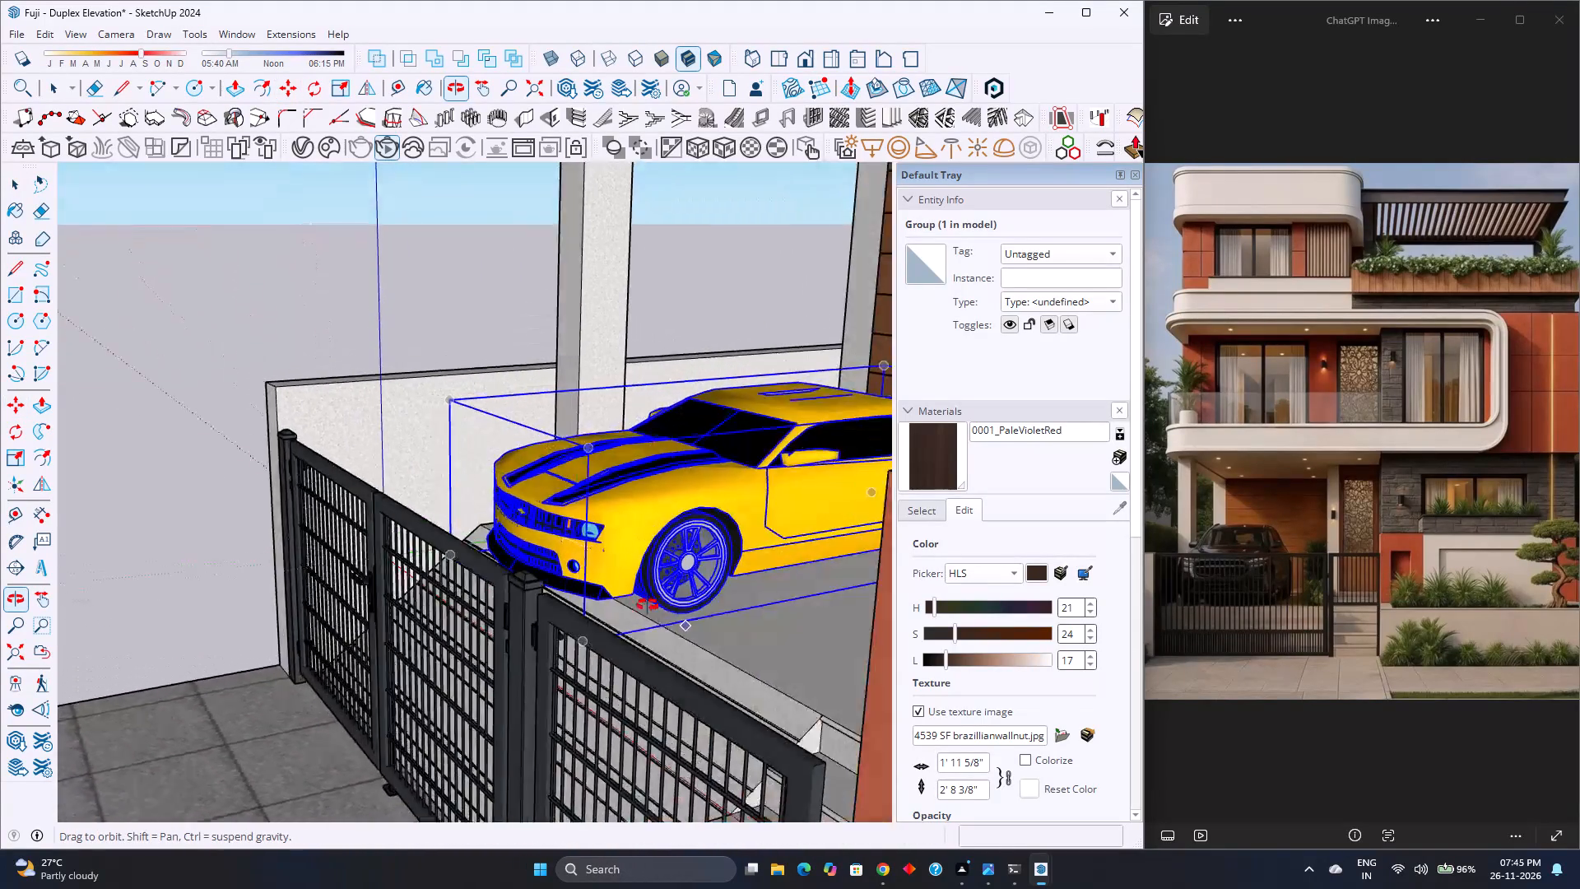
{"action": "middle_click_drag", "start_coordinate": [648, 605], "coordinate": [950, 670]}
{"action": "middle_click", "coordinate": [950, 670]}
{"action": "scroll", "coordinate": [711, 598], "scroll_direction": "down", "scroll_amount": 3}
{"action": "key", "text": "space"}
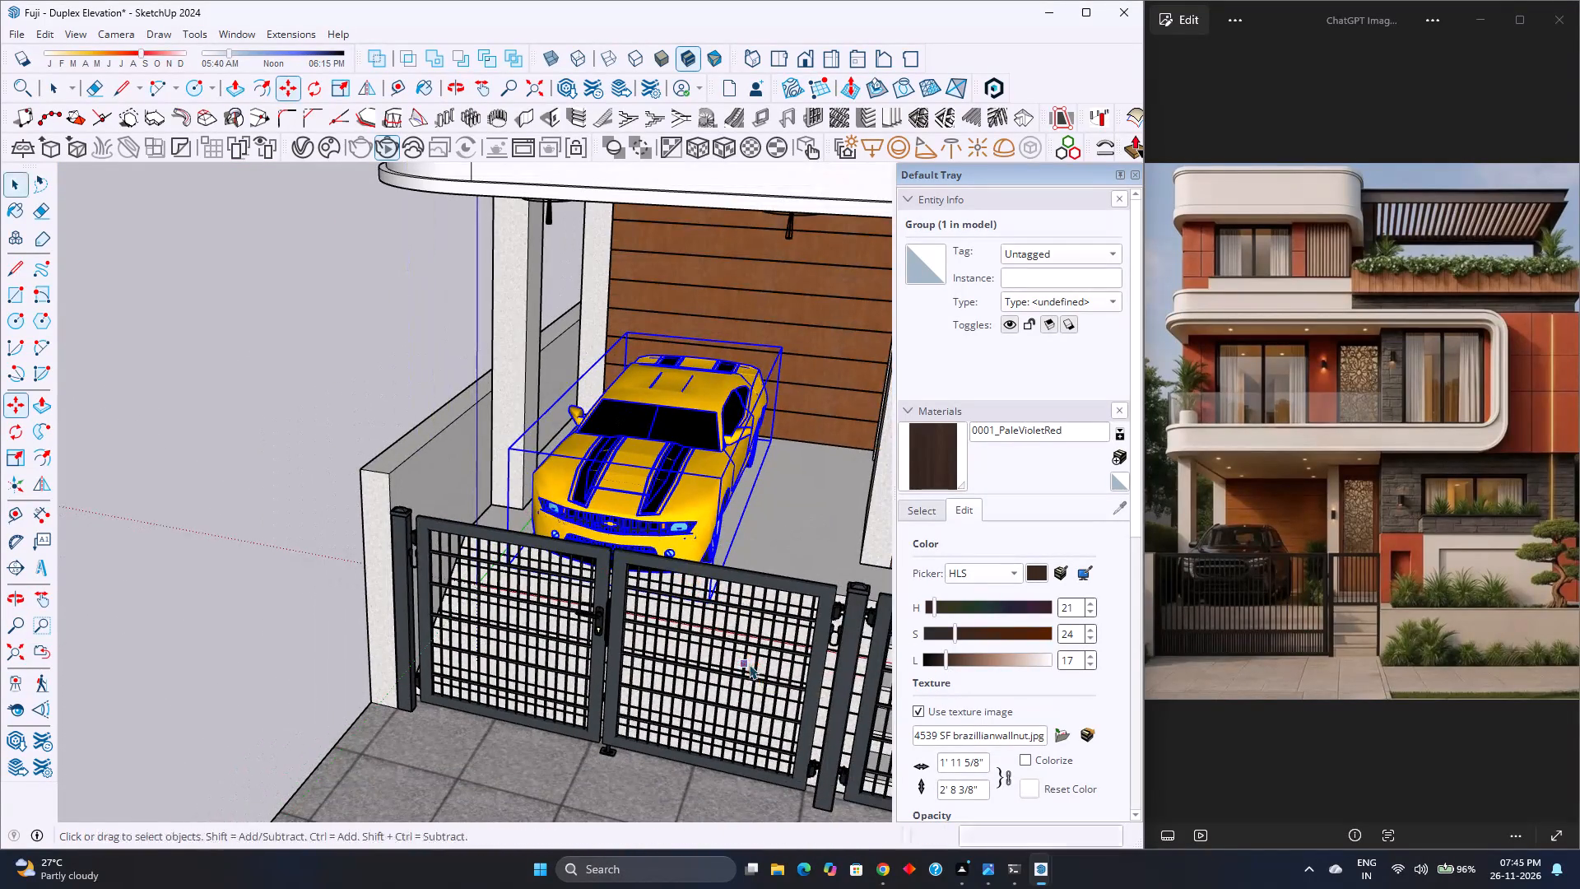
{"action": "left_click", "coordinate": [286, 493]}
{"action": "scroll", "coordinate": [287, 493], "scroll_direction": "down", "scroll_amount": 3}
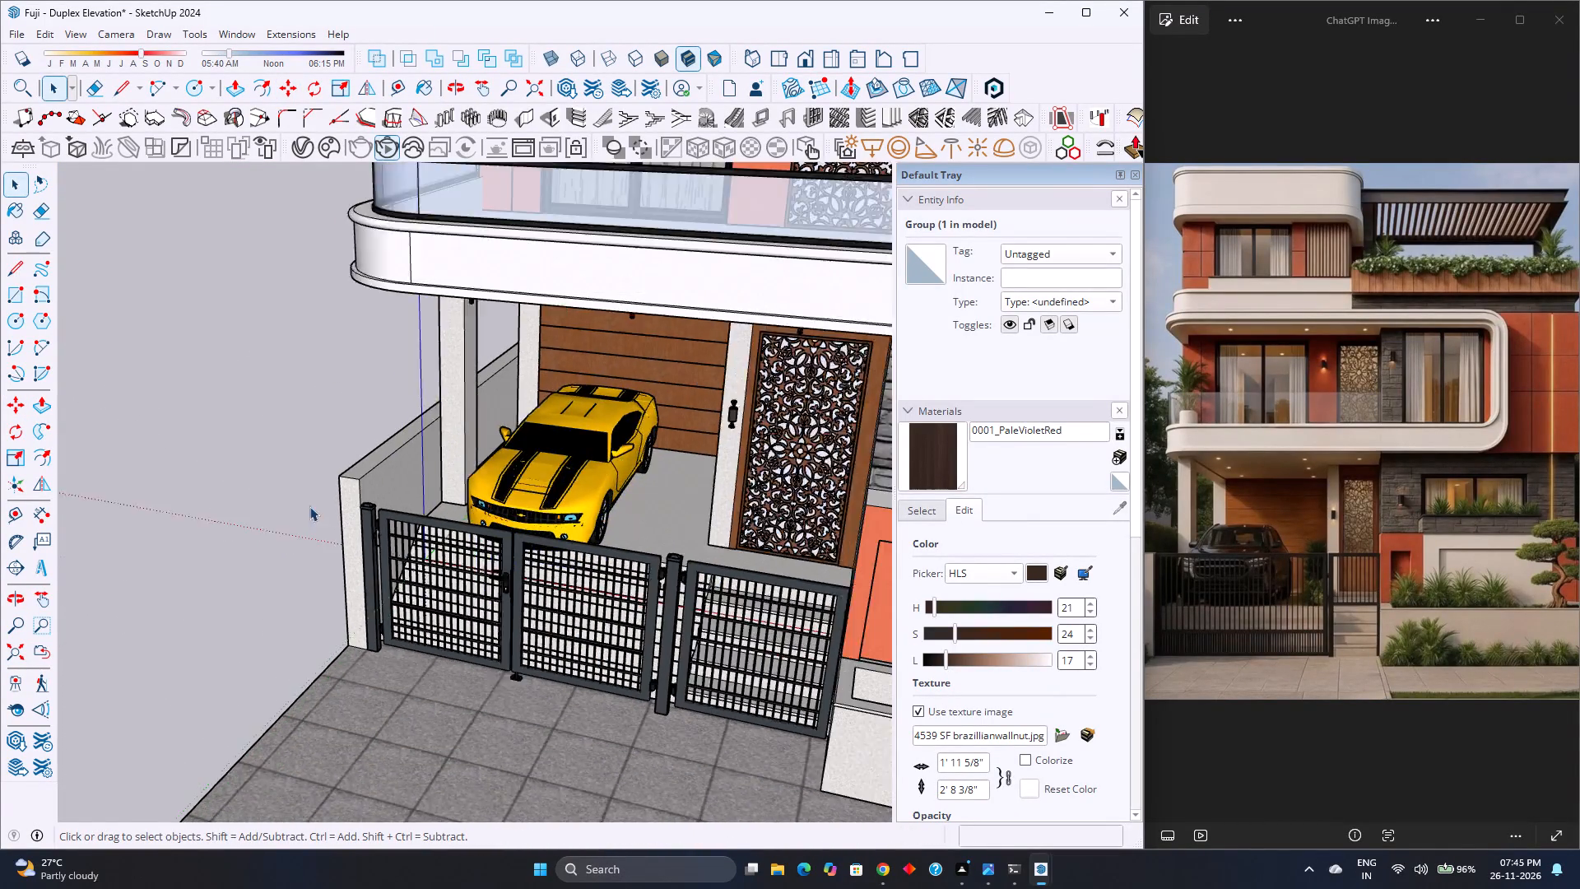
{"action": "scroll", "coordinate": [309, 506], "scroll_direction": "down", "scroll_amount": 2}
{"action": "middle_click_drag", "start_coordinate": [361, 557], "coordinate": [481, 422]}
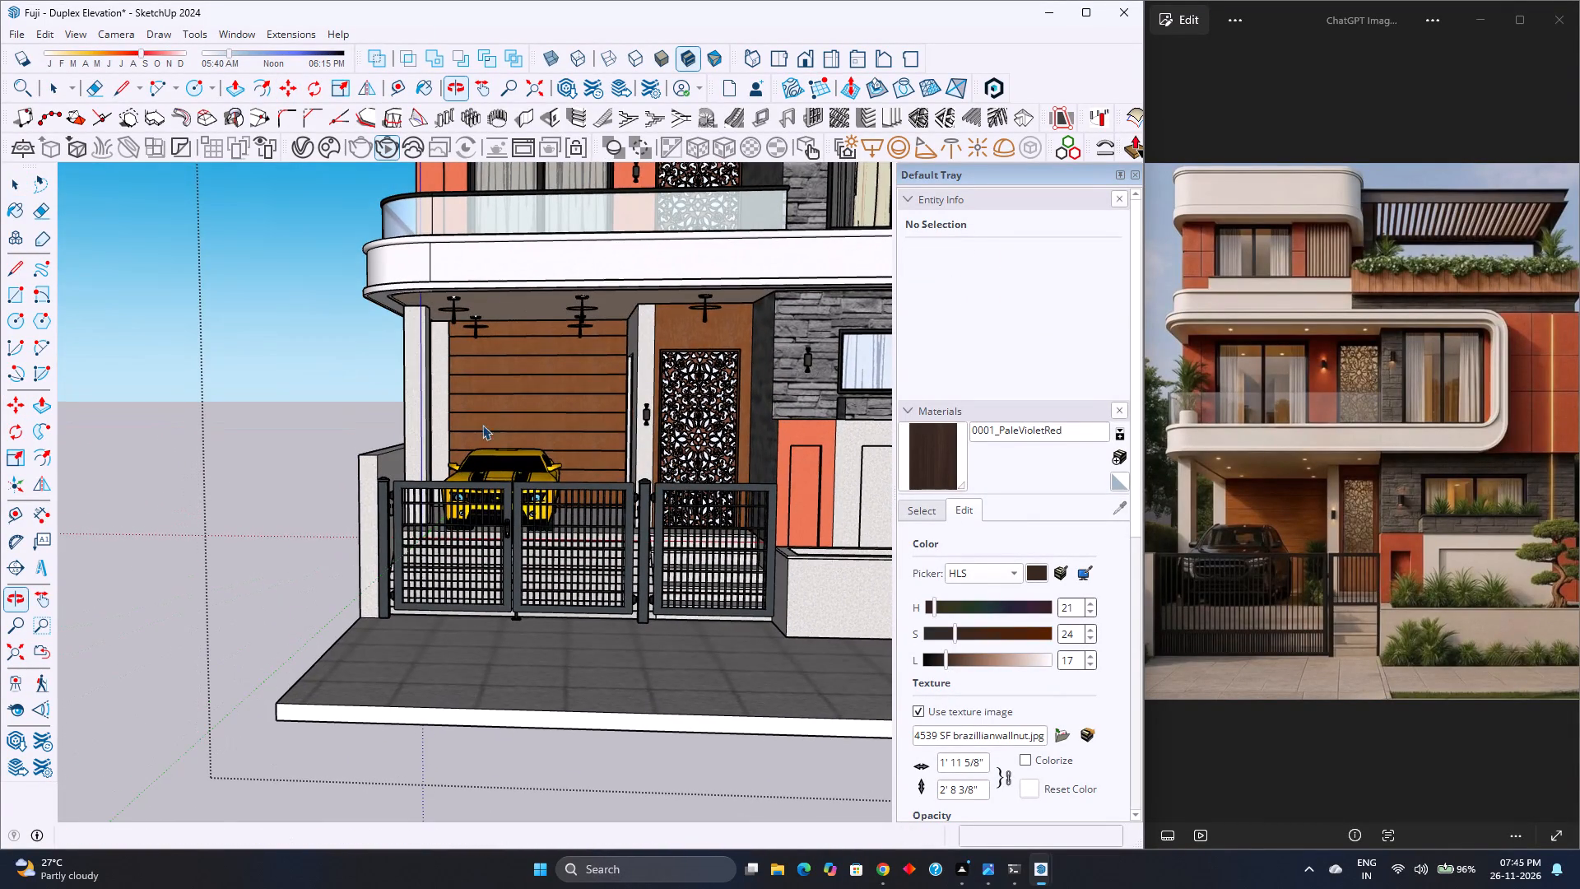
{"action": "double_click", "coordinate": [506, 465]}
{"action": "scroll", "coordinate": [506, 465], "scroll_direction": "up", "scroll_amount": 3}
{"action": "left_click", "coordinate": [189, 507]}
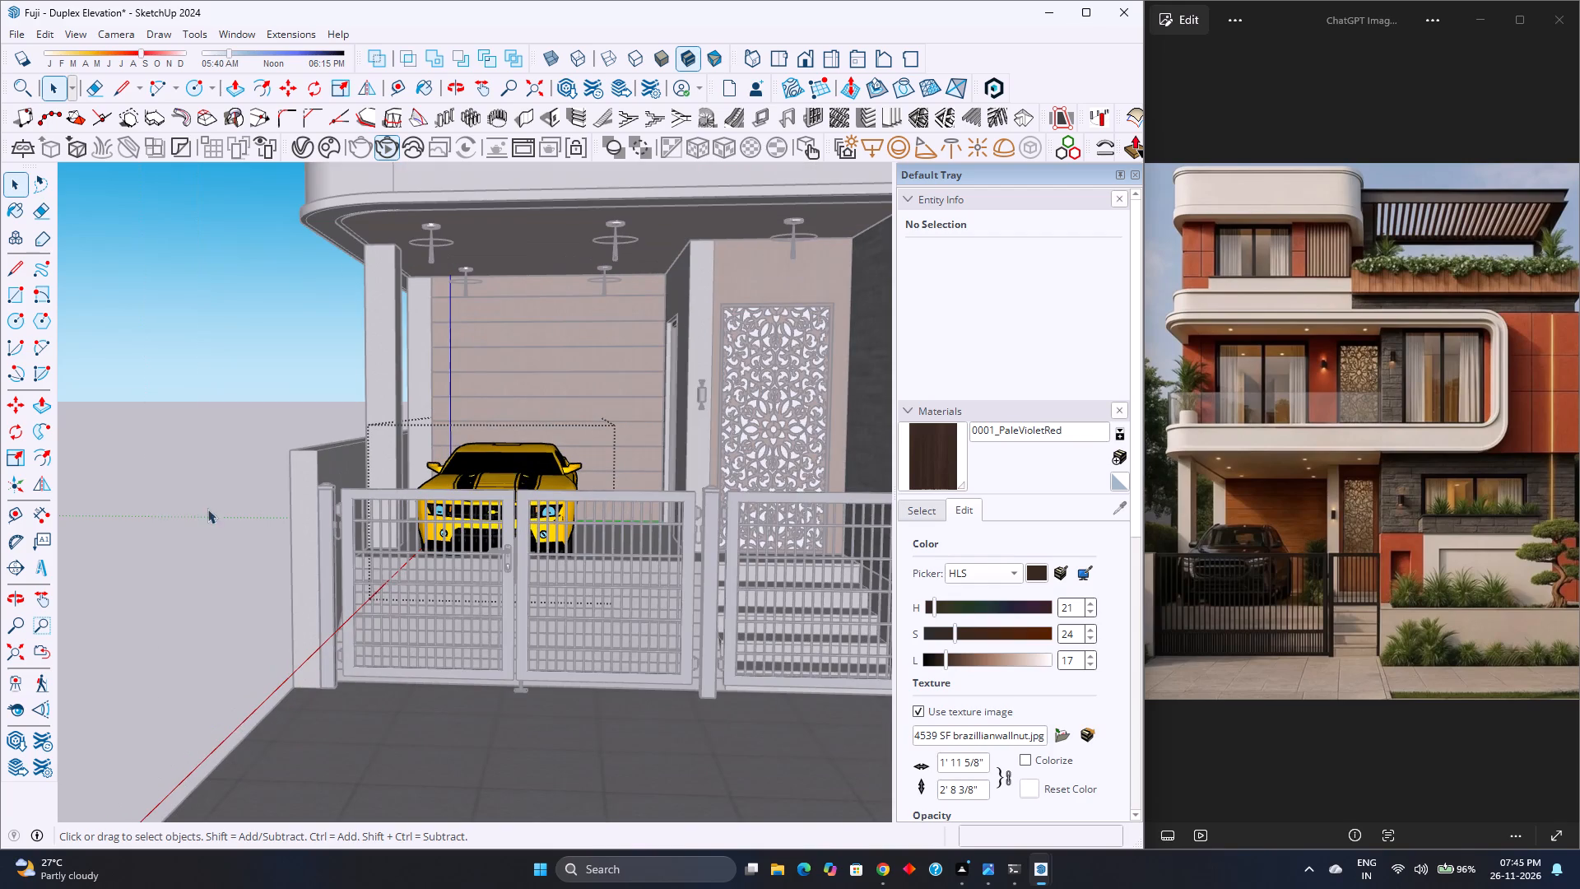
Select the car group and scale it slightly taller along the blue axis.
{"action": "left_click", "coordinate": [537, 472]}
{"action": "key", "text": "s"}
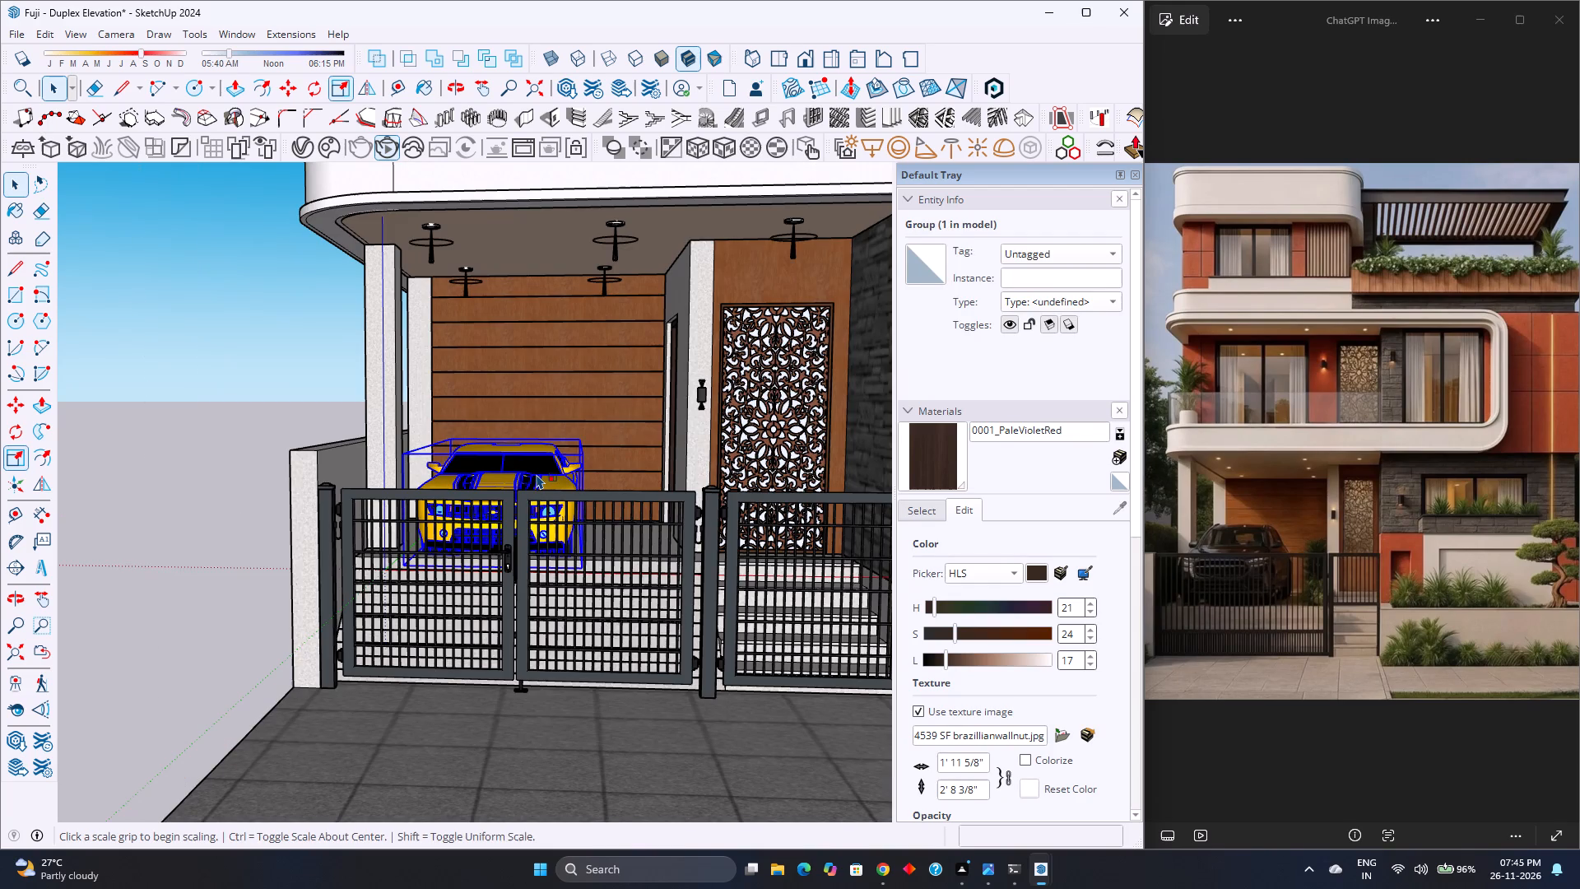
{"action": "left_click", "coordinate": [508, 439]}
{"action": "left_click", "coordinate": [509, 431]}
{"action": "scroll", "coordinate": [527, 478], "scroll_direction": "up", "scroll_amount": 4}
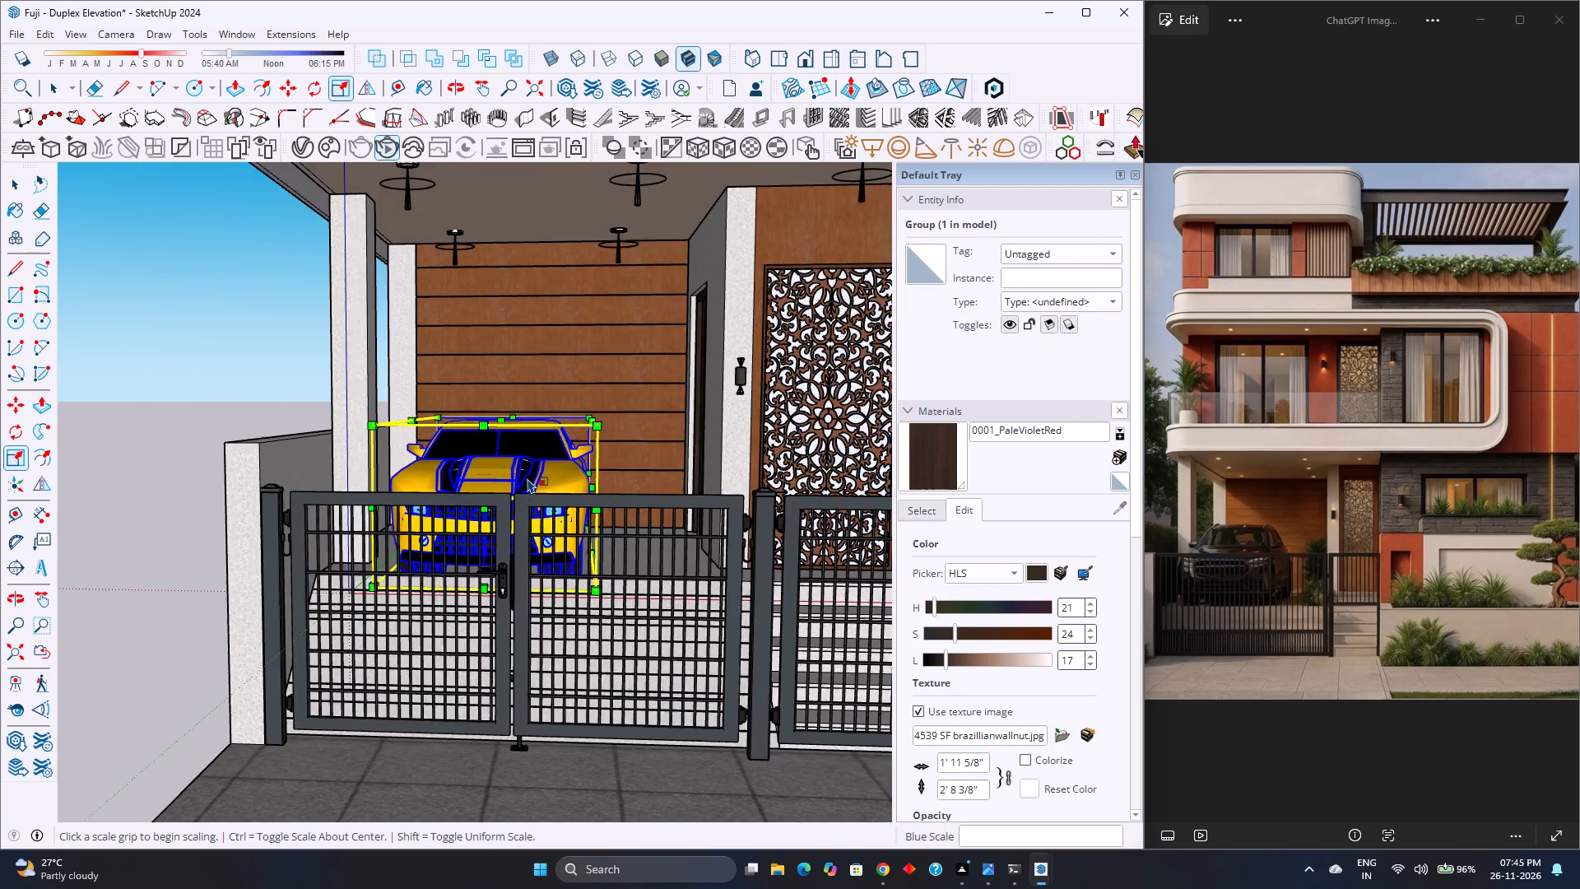
Scale the car group slightly shorter along the blue axis, to a factor of about 0.96, and deselect it.
{"action": "scroll", "coordinate": [527, 478], "scroll_direction": "up", "scroll_amount": 1}
{"action": "middle_click", "coordinate": [527, 479]}
{"action": "middle_click_drag", "start_coordinate": [527, 480], "coordinate": [290, 600]}
{"action": "middle_click", "coordinate": [290, 600]}
{"action": "scroll", "coordinate": [471, 552], "scroll_direction": "down", "scroll_amount": 3}
{"action": "middle_click_drag", "start_coordinate": [523, 539], "coordinate": [184, 638]}
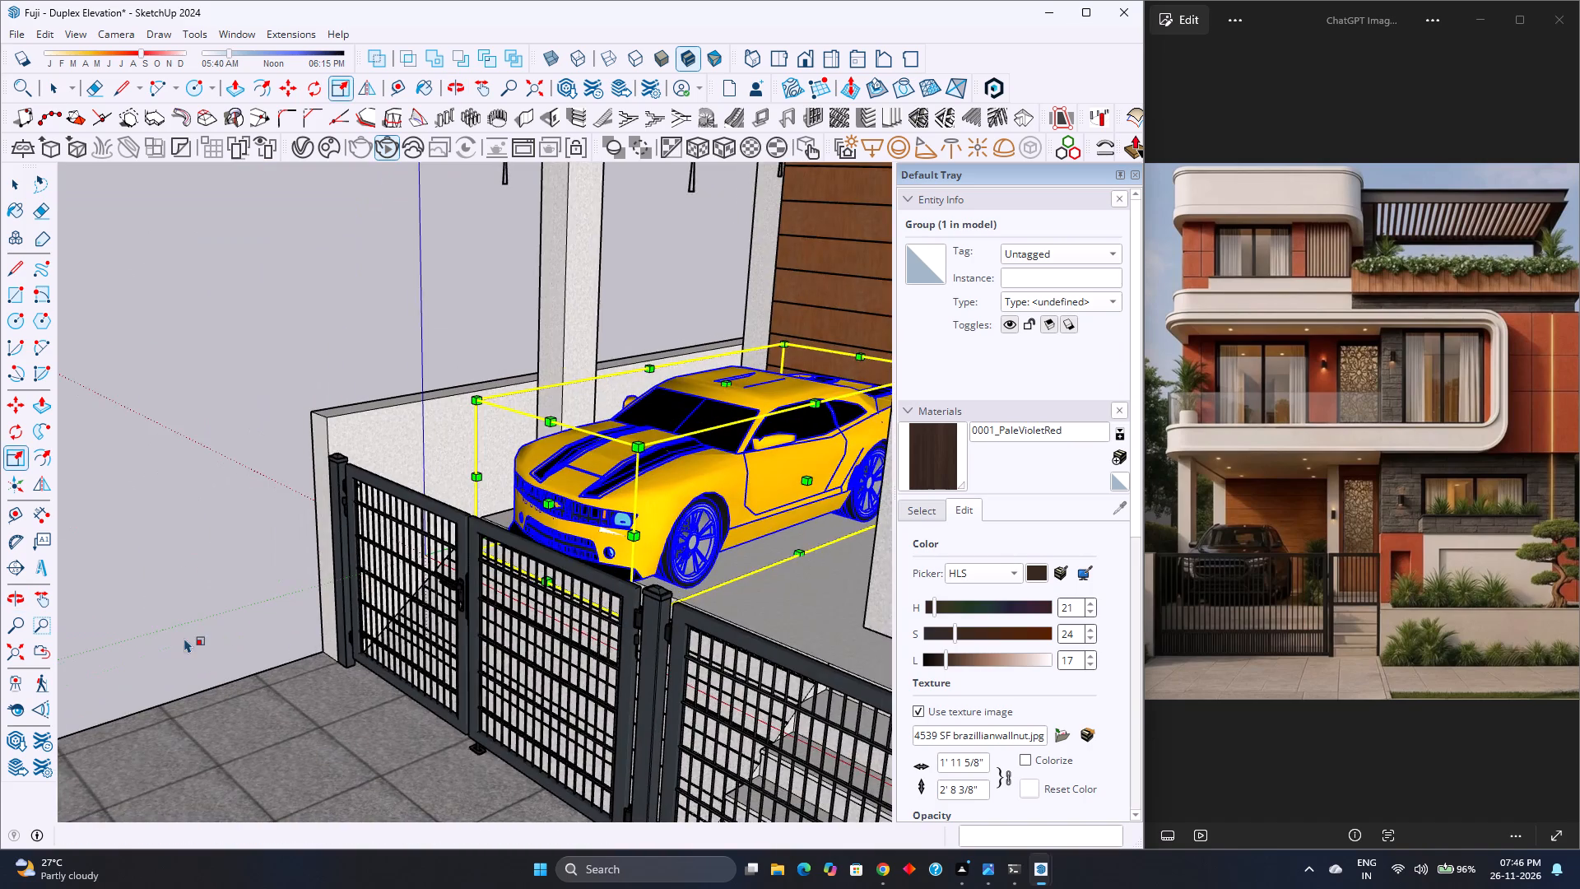
{"action": "scroll", "coordinate": [379, 612], "scroll_direction": "down", "scroll_amount": 4}
{"action": "scroll", "coordinate": [618, 587], "scroll_direction": "up", "scroll_amount": 7}
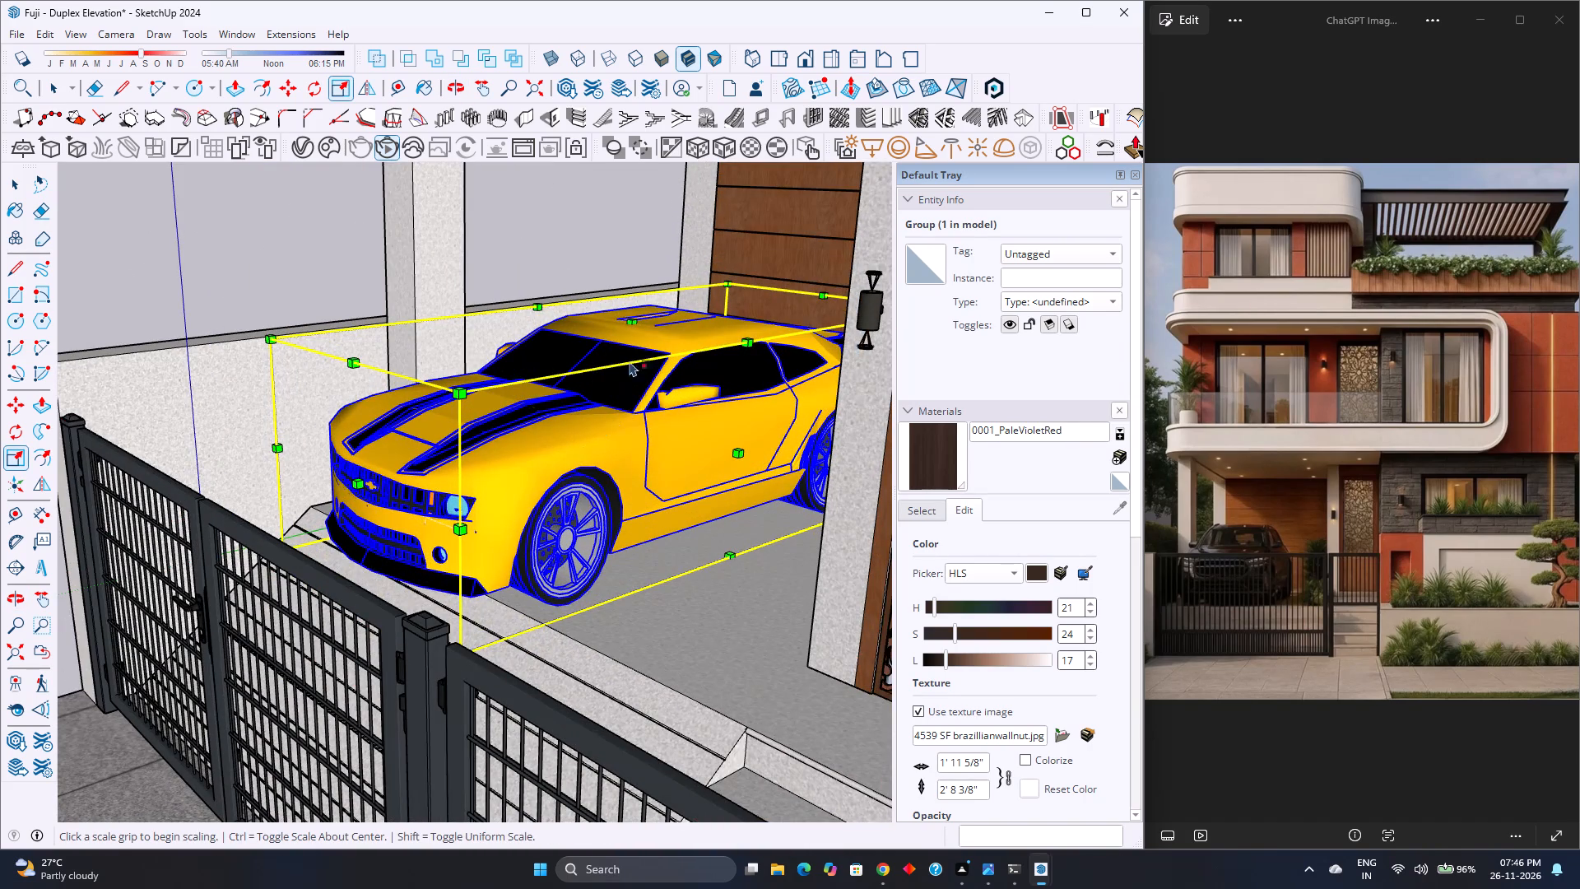
{"action": "left_click", "coordinate": [639, 326]}
{"action": "left_click", "coordinate": [639, 331]}
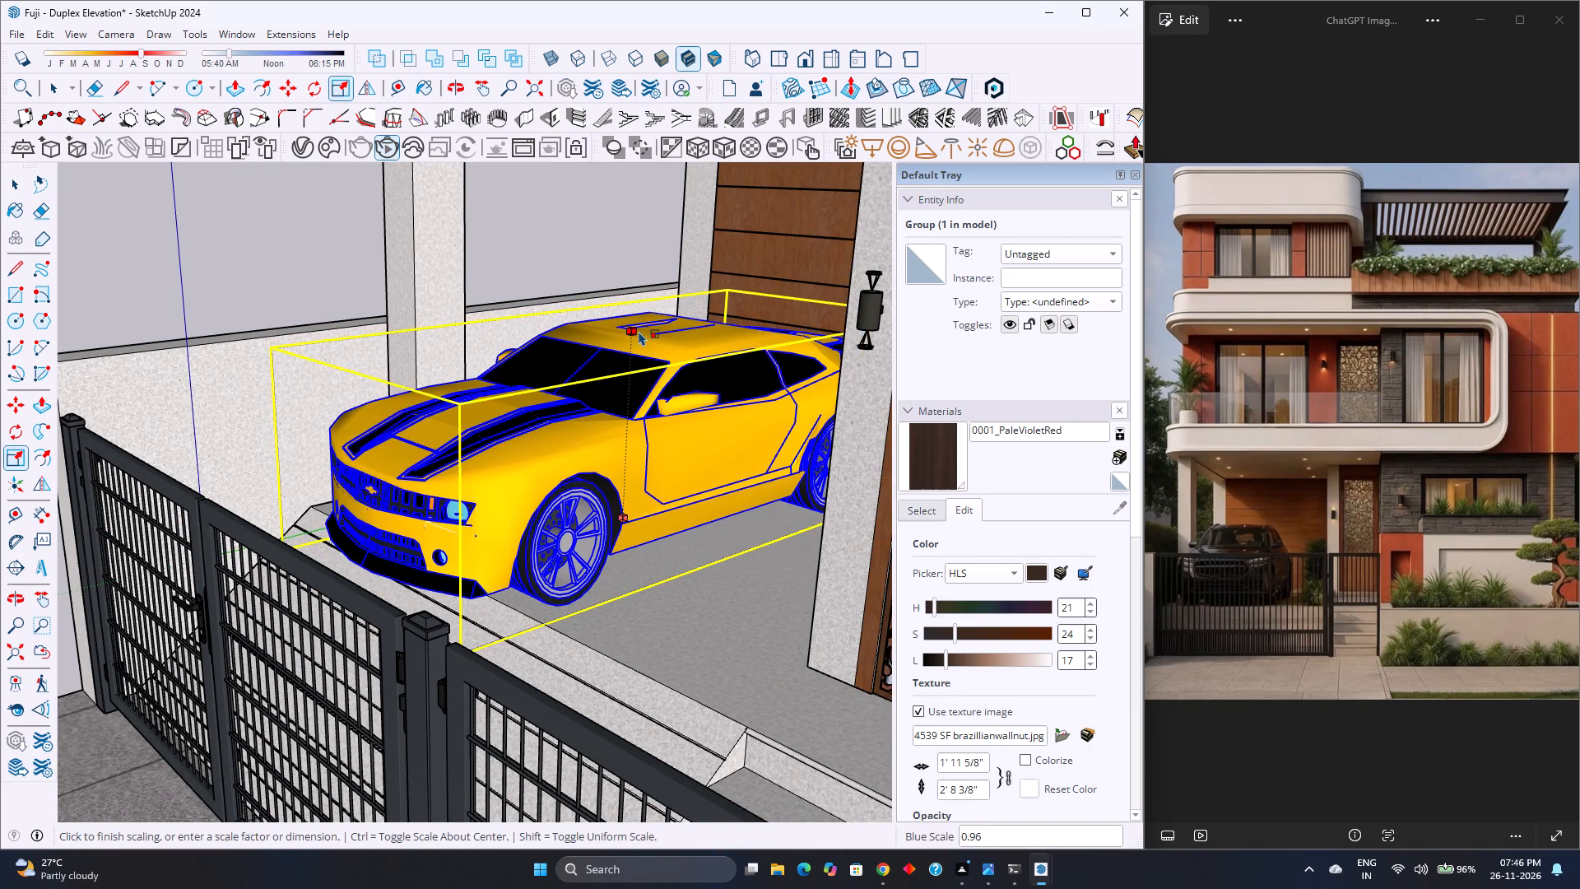
{"action": "scroll", "coordinate": [640, 557], "scroll_direction": "down", "scroll_amount": 3}
{"action": "key", "text": "space"}
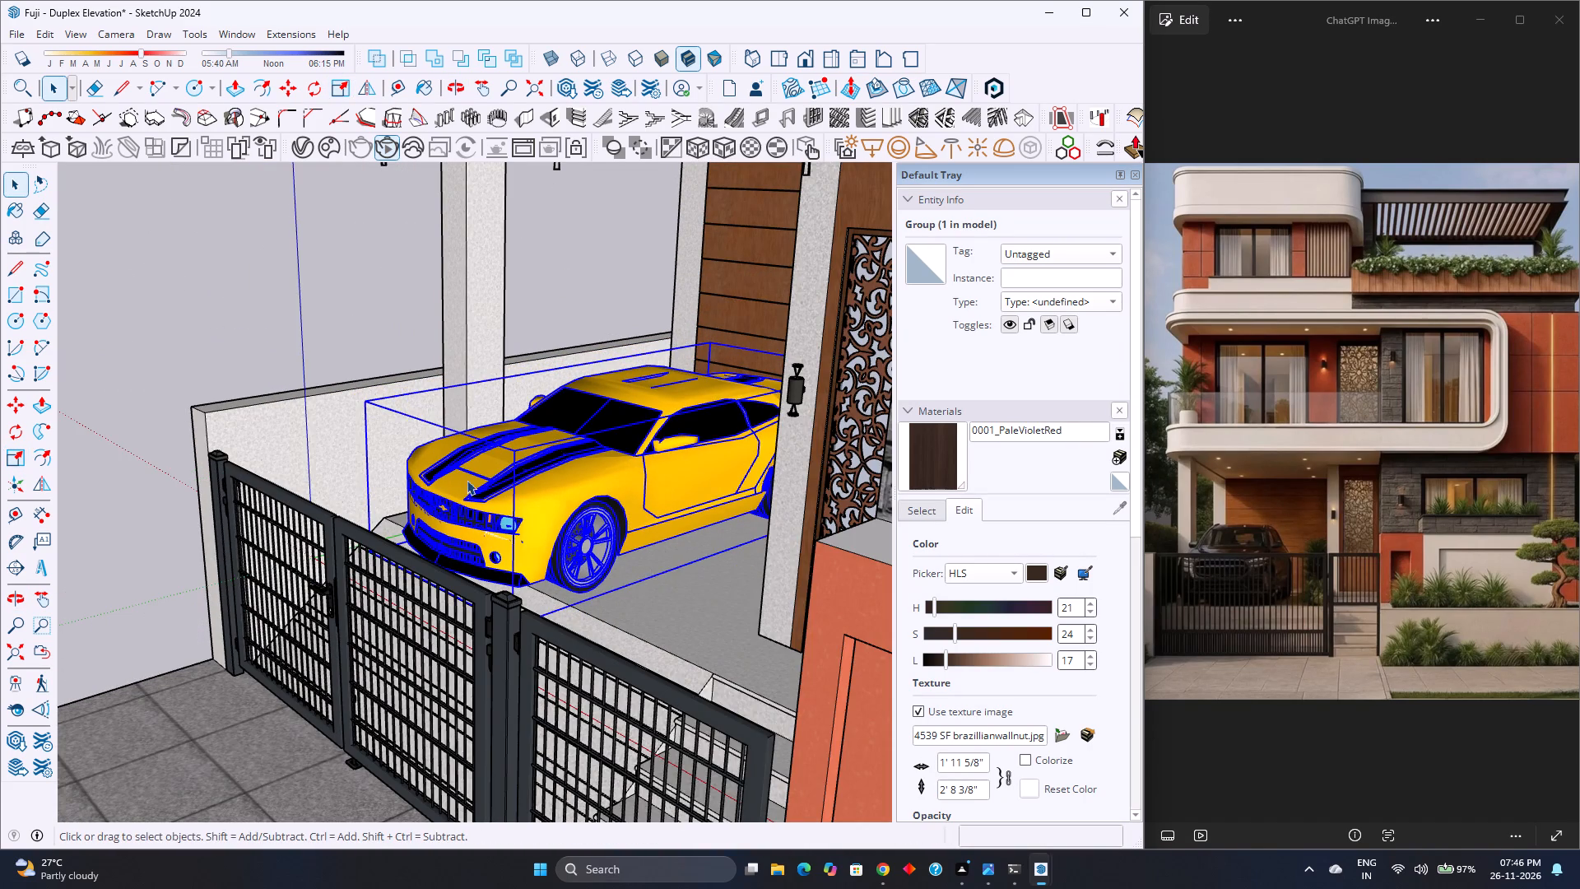
{"action": "scroll", "coordinate": [445, 482], "scroll_direction": "down", "scroll_amount": 5}
{"action": "middle_click_drag", "start_coordinate": [522, 500], "coordinate": [683, 488]}
{"action": "scroll", "coordinate": [690, 486], "scroll_direction": "down", "scroll_amount": 4}
{"action": "left_click", "coordinate": [296, 527]}
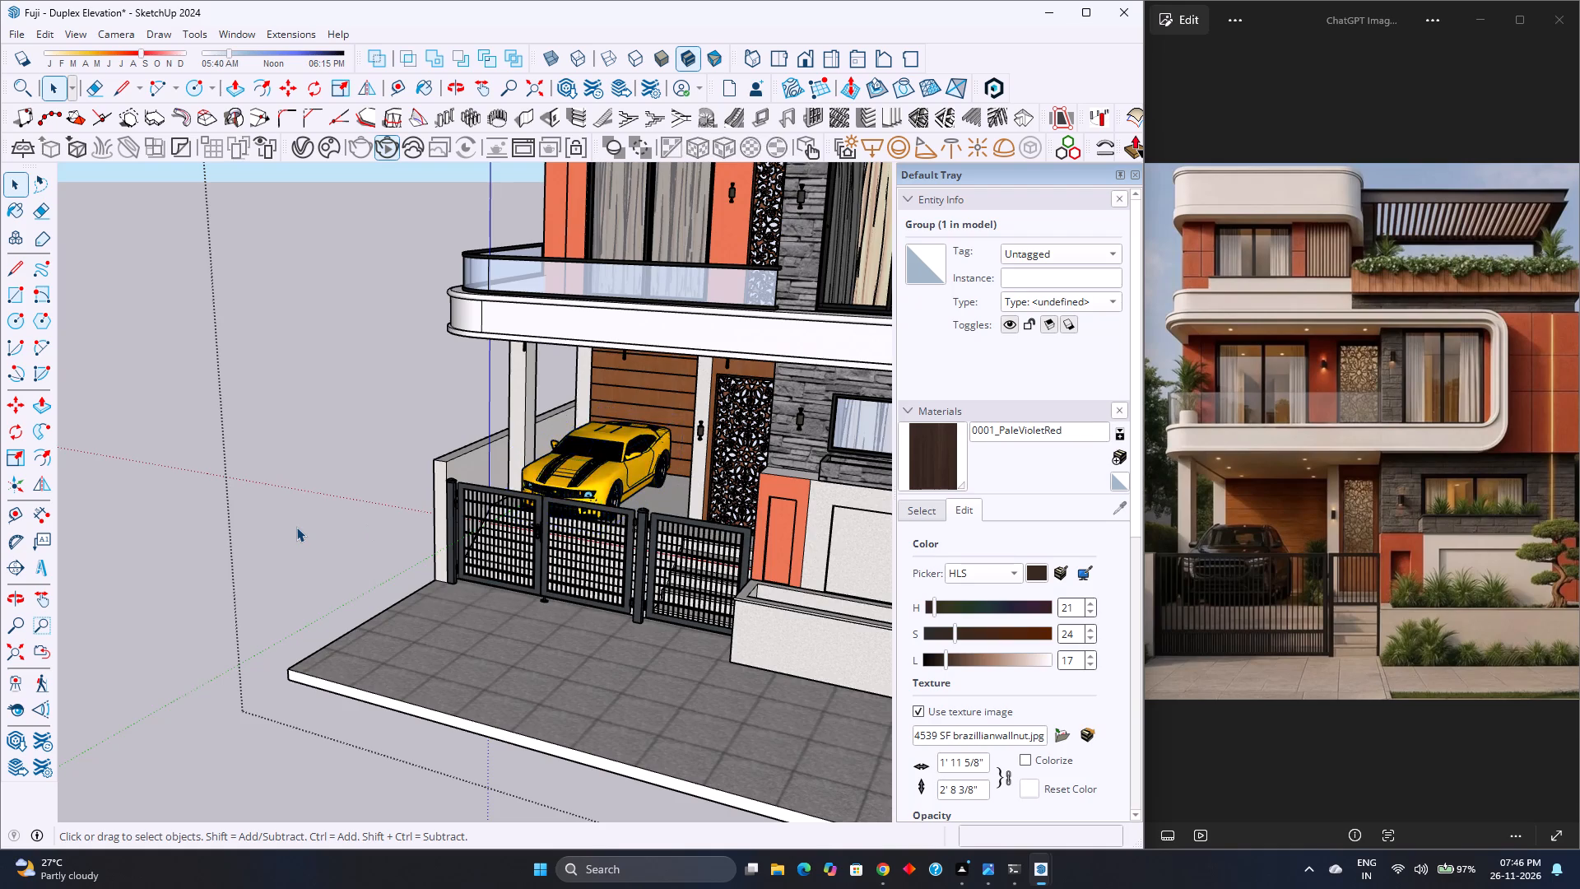
Show the whole duplex in the standard front view, fitted to the window, and save the model.
{"action": "scroll", "coordinate": [296, 527], "scroll_direction": "down", "scroll_amount": 4}
{"action": "middle_click_drag", "start_coordinate": [231, 557], "coordinate": [461, 454]}
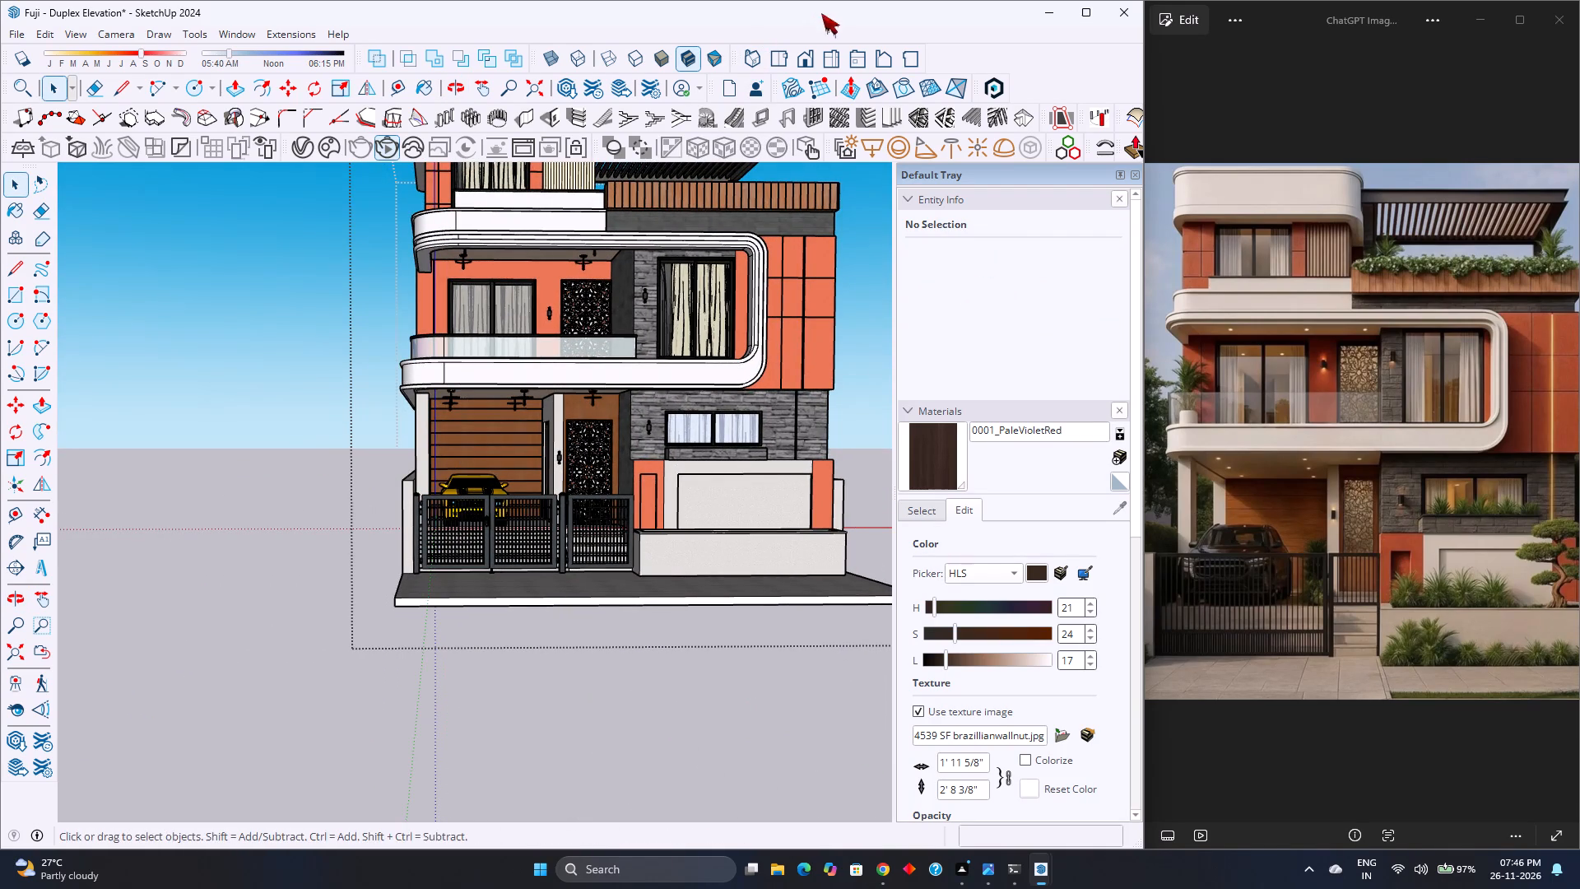
{"action": "left_click", "coordinate": [808, 54]}
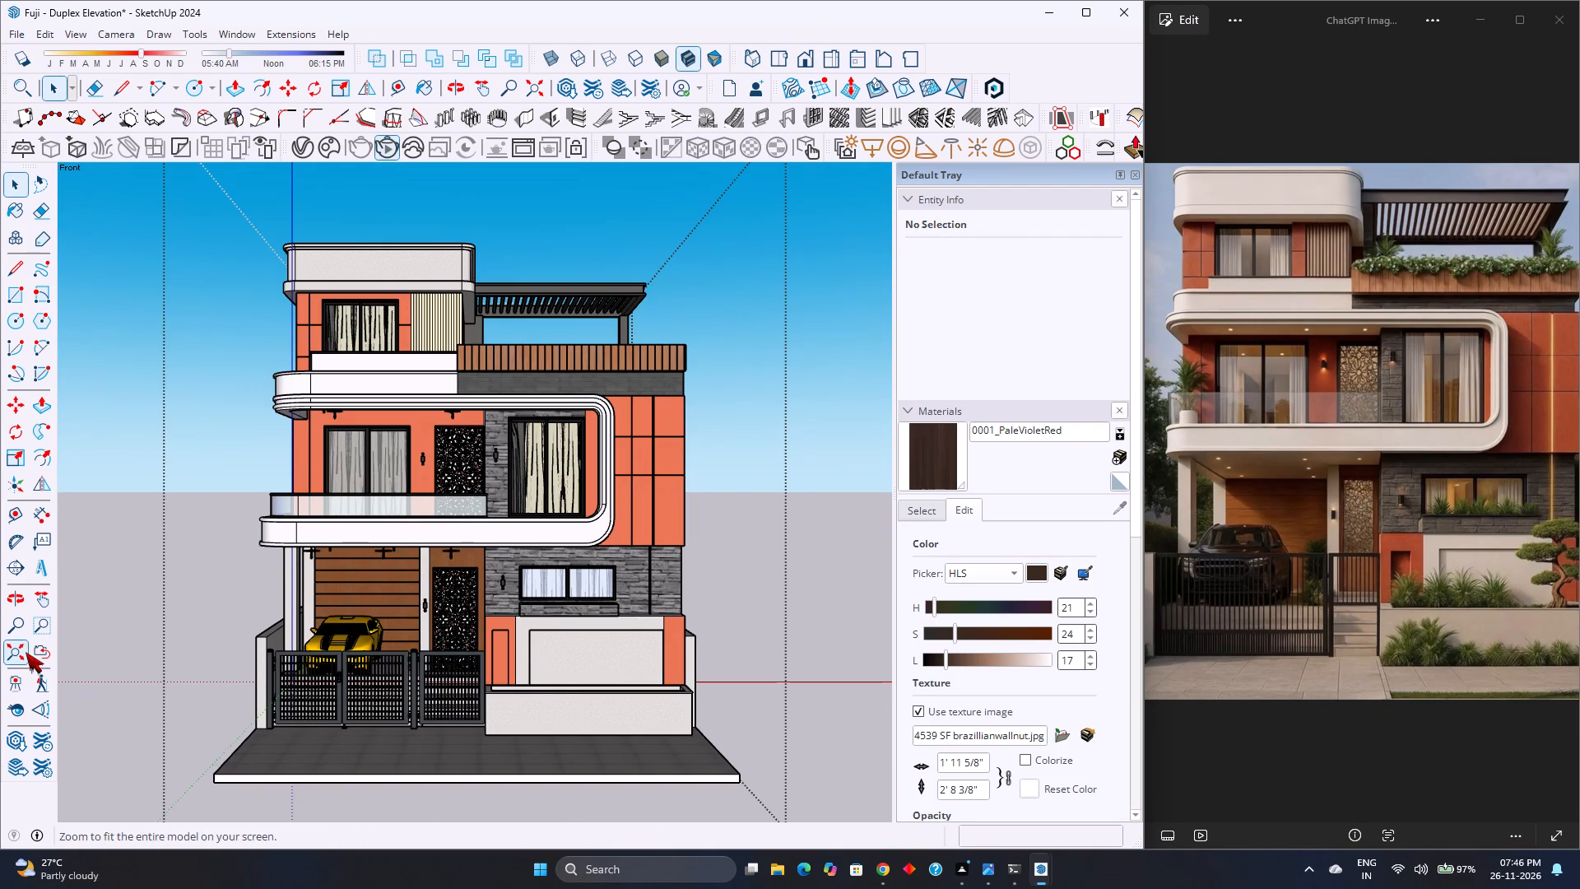
{"action": "left_click", "coordinate": [26, 652]}
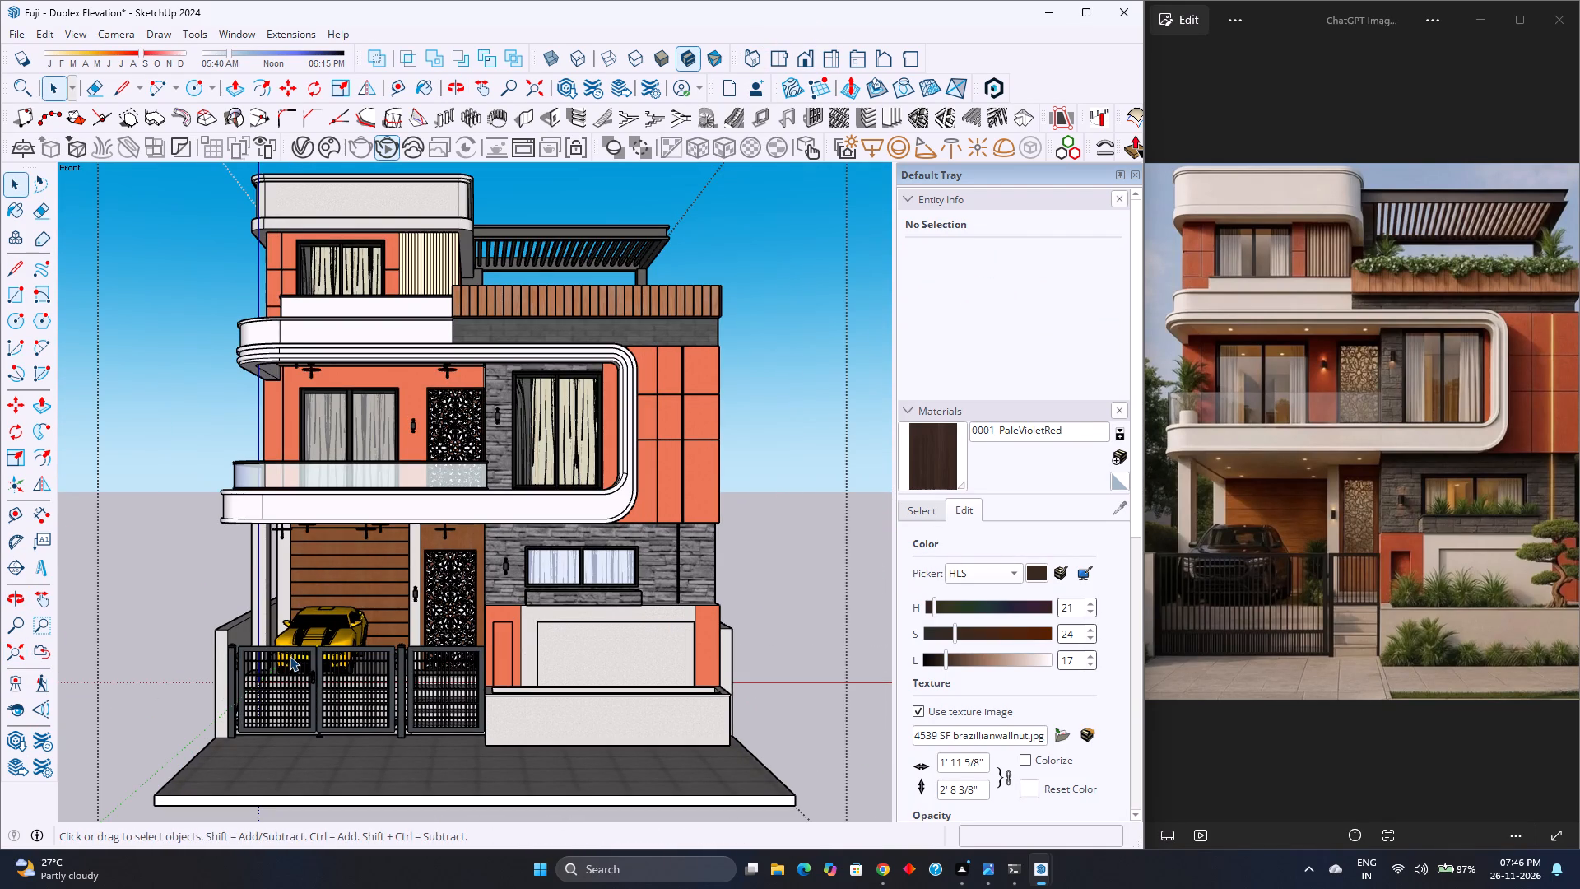
{"action": "key", "text": "ctrl+s"}
Examine the front elevation from several angles and distances against the reference image, including the parked car and boundary wall.
{"action": "scroll", "coordinate": [608, 644], "scroll_direction": "down", "scroll_amount": 3}
{"action": "scroll", "coordinate": [608, 644], "scroll_direction": "up", "scroll_amount": 7}
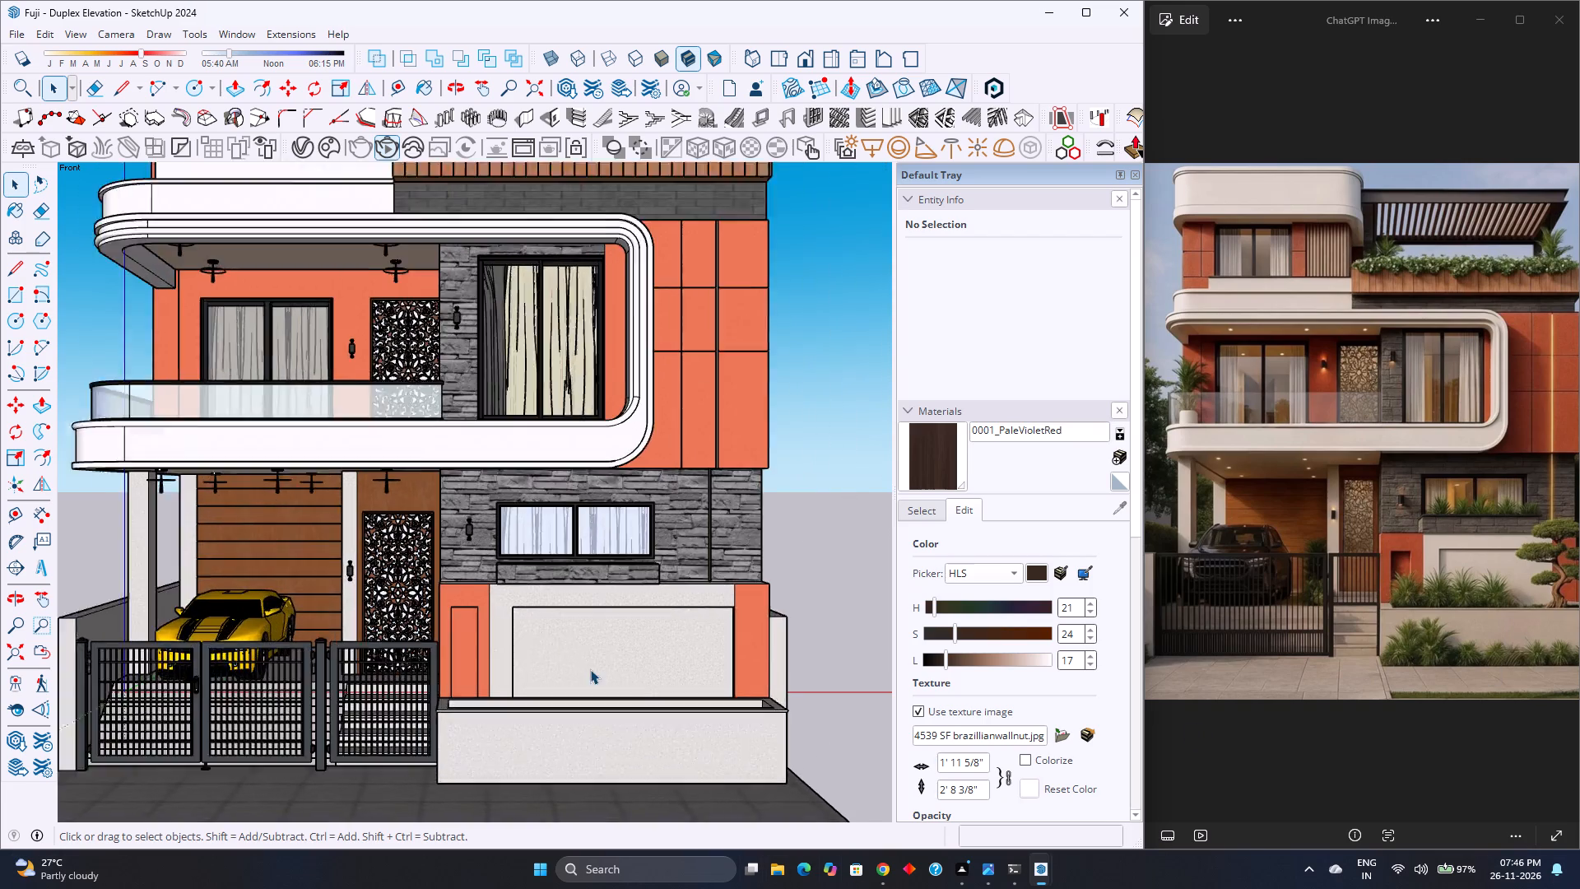
{"action": "middle_click_drag", "start_coordinate": [590, 669], "coordinate": [659, 620]}
{"action": "scroll", "coordinate": [659, 620], "scroll_direction": "down", "scroll_amount": 7}
{"action": "scroll", "coordinate": [653, 660], "scroll_direction": "up", "scroll_amount": 1}
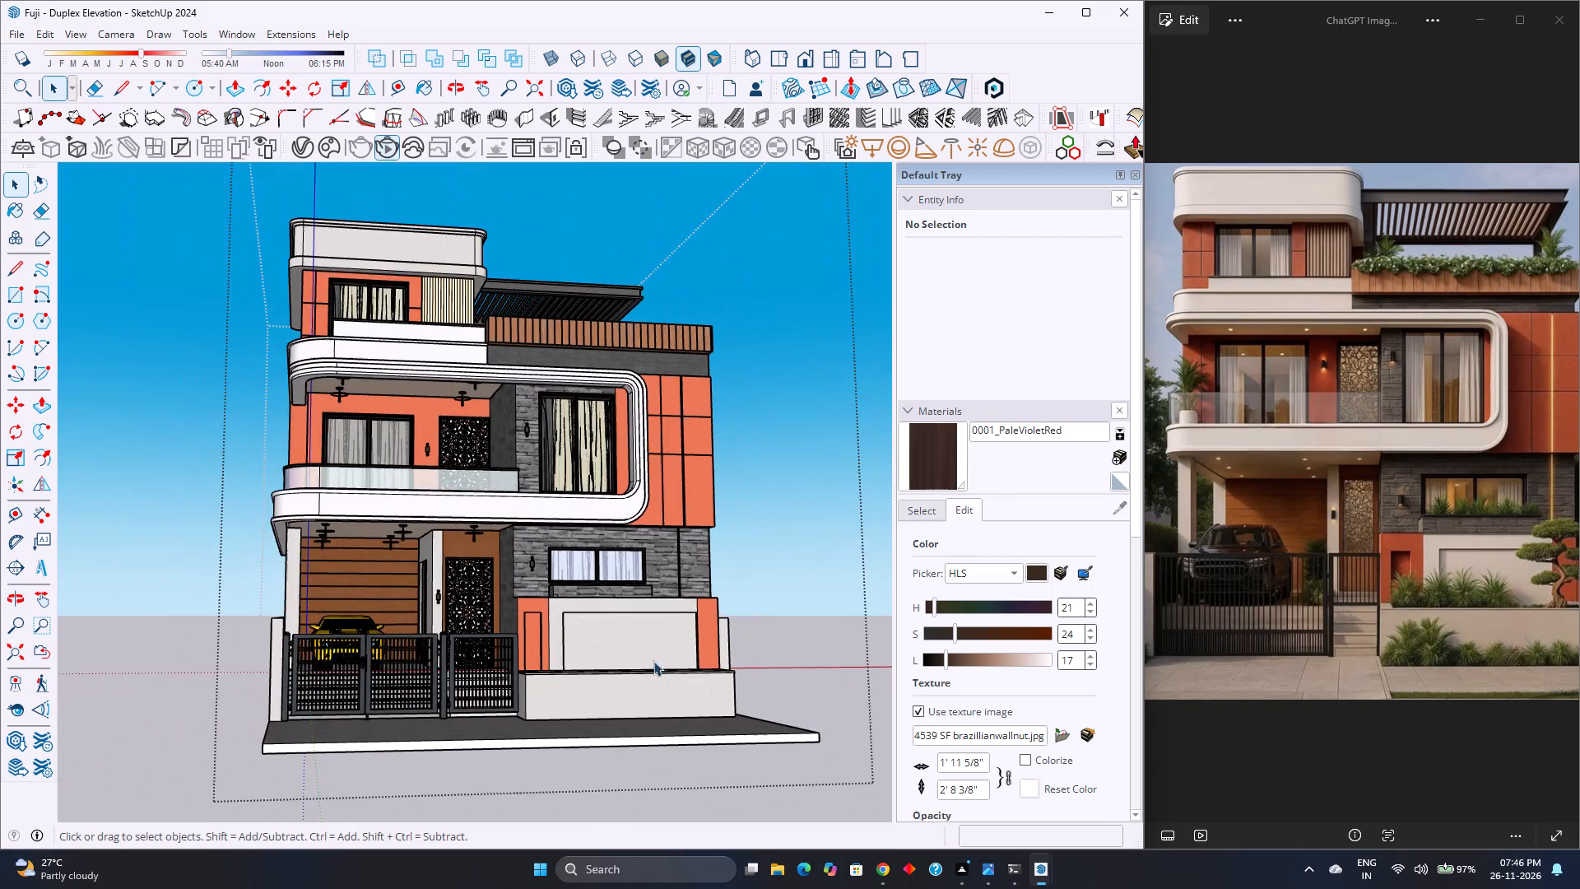
{"action": "middle_click_drag", "start_coordinate": [653, 662], "coordinate": [558, 696]}
{"action": "scroll", "coordinate": [558, 696], "scroll_direction": "down", "scroll_amount": 3}
{"action": "scroll", "coordinate": [558, 696], "scroll_direction": "up", "scroll_amount": 3}
{"action": "scroll", "coordinate": [558, 696], "scroll_direction": "down", "scroll_amount": 4}
{"action": "scroll", "coordinate": [558, 696], "scroll_direction": "up", "scroll_amount": 4}
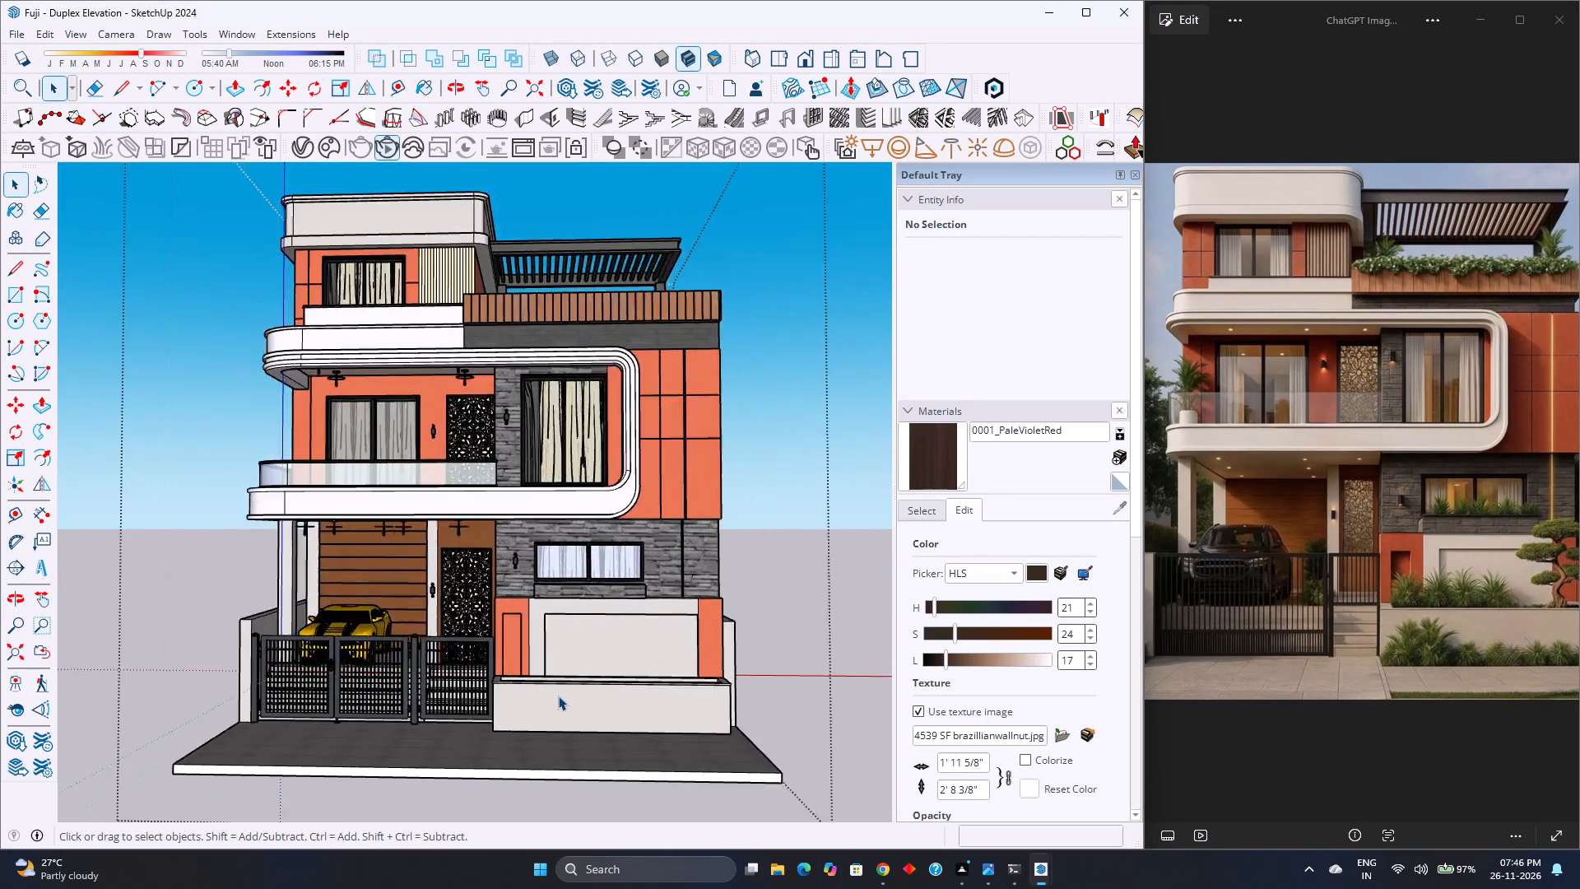
{"action": "scroll", "coordinate": [558, 696], "scroll_direction": "down", "scroll_amount": 4}
{"action": "scroll", "coordinate": [558, 696], "scroll_direction": "up", "scroll_amount": 4}
{"action": "scroll", "coordinate": [559, 691], "scroll_direction": "down", "scroll_amount": 3}
{"action": "scroll", "coordinate": [559, 691], "scroll_direction": "up", "scroll_amount": 3}
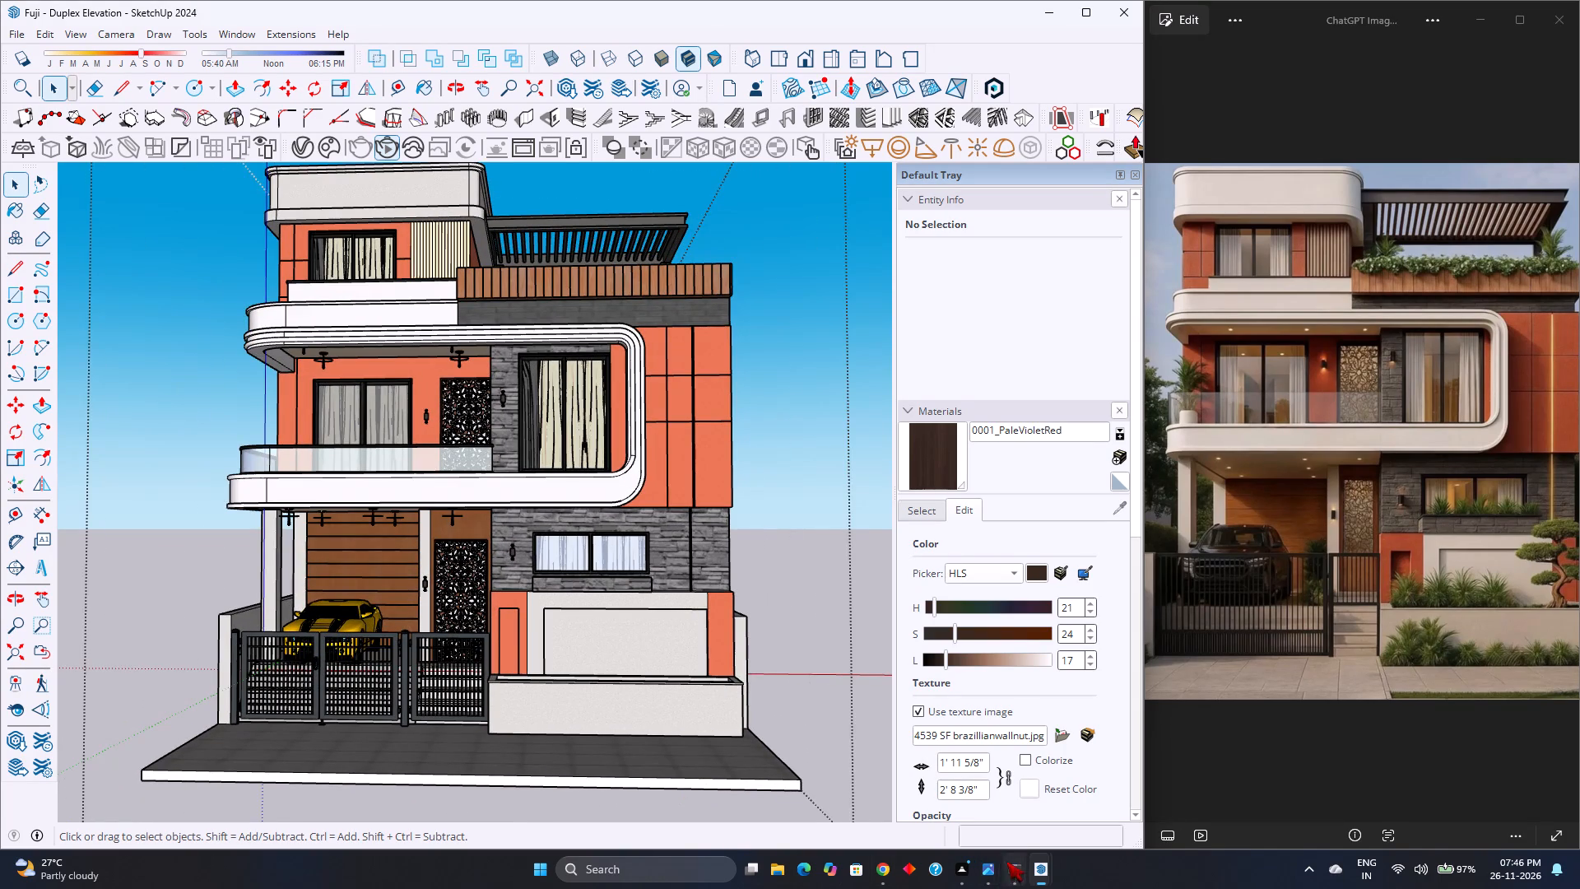
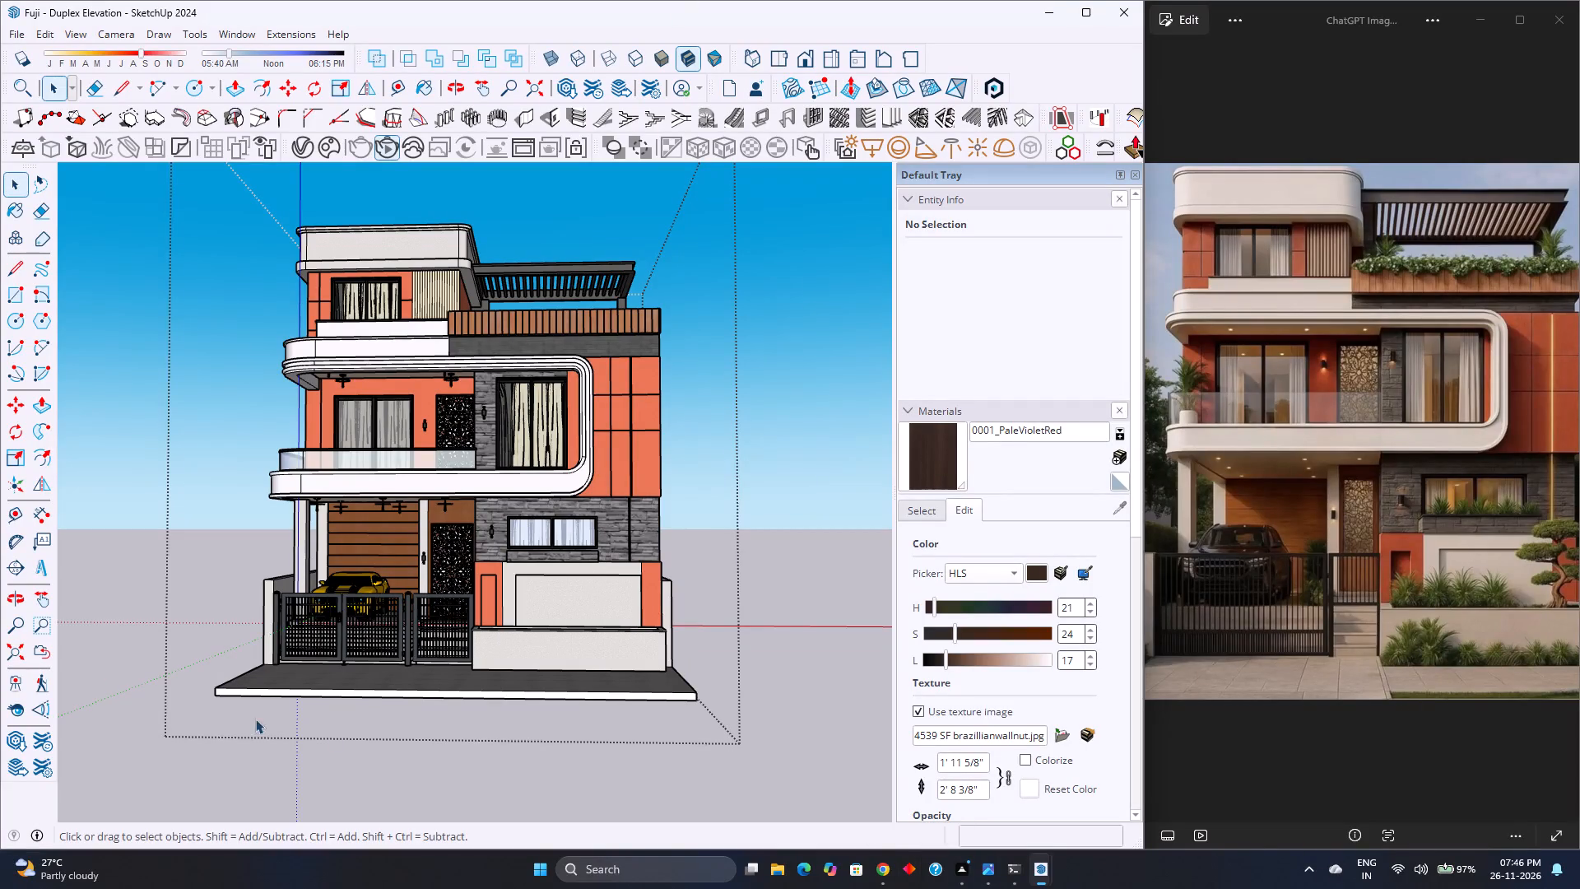
Examine the front elevation at several zoom distances, comparing the facade and parked car with the reference image.
{"action": "left_click", "coordinate": [21, 649]}
{"action": "scroll", "coordinate": [413, 499], "scroll_direction": "down", "scroll_amount": 3}
{"action": "scroll", "coordinate": [413, 499], "scroll_direction": "up", "scroll_amount": 2}
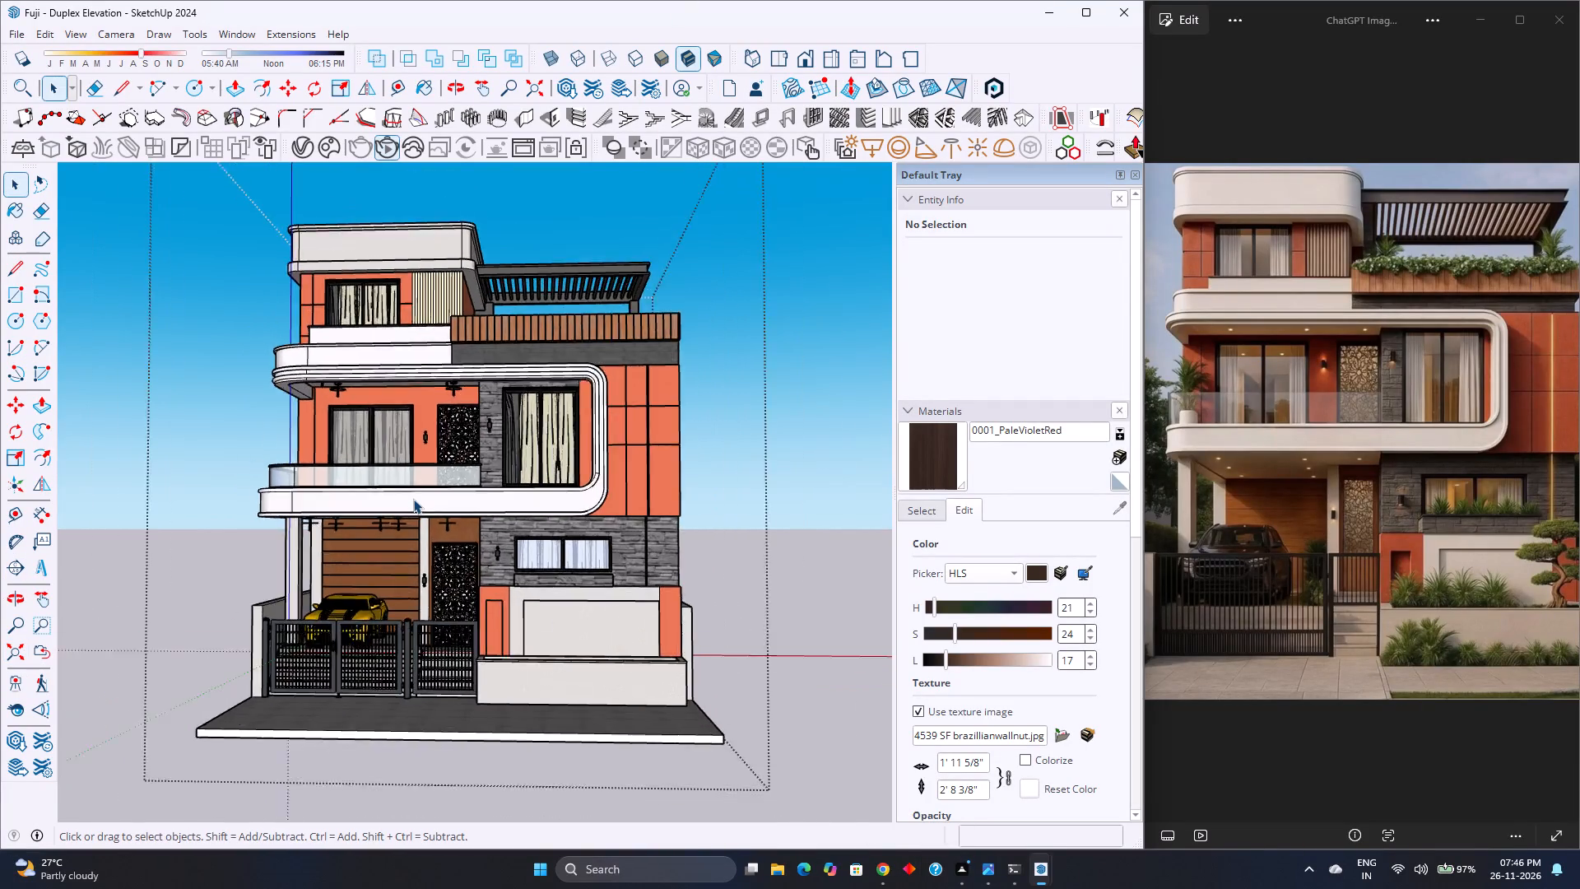
{"action": "scroll", "coordinate": [413, 499], "scroll_direction": "down", "scroll_amount": 2}
{"action": "scroll", "coordinate": [413, 499], "scroll_direction": "up", "scroll_amount": 4}
{"action": "scroll", "coordinate": [413, 499], "scroll_direction": "down", "scroll_amount": 4}
{"action": "scroll", "coordinate": [413, 499], "scroll_direction": "up", "scroll_amount": 4}
{"action": "scroll", "coordinate": [413, 499], "scroll_direction": "down", "scroll_amount": 4}
{"action": "scroll", "coordinate": [413, 499], "scroll_direction": "up", "scroll_amount": 3}
{"action": "scroll", "coordinate": [413, 499], "scroll_direction": "down", "scroll_amount": 3}
{"action": "scroll", "coordinate": [413, 500], "scroll_direction": "up", "scroll_amount": 3}
{"action": "scroll", "coordinate": [413, 500], "scroll_direction": "down", "scroll_amount": 4}
{"action": "scroll", "coordinate": [413, 500], "scroll_direction": "up", "scroll_amount": 3}
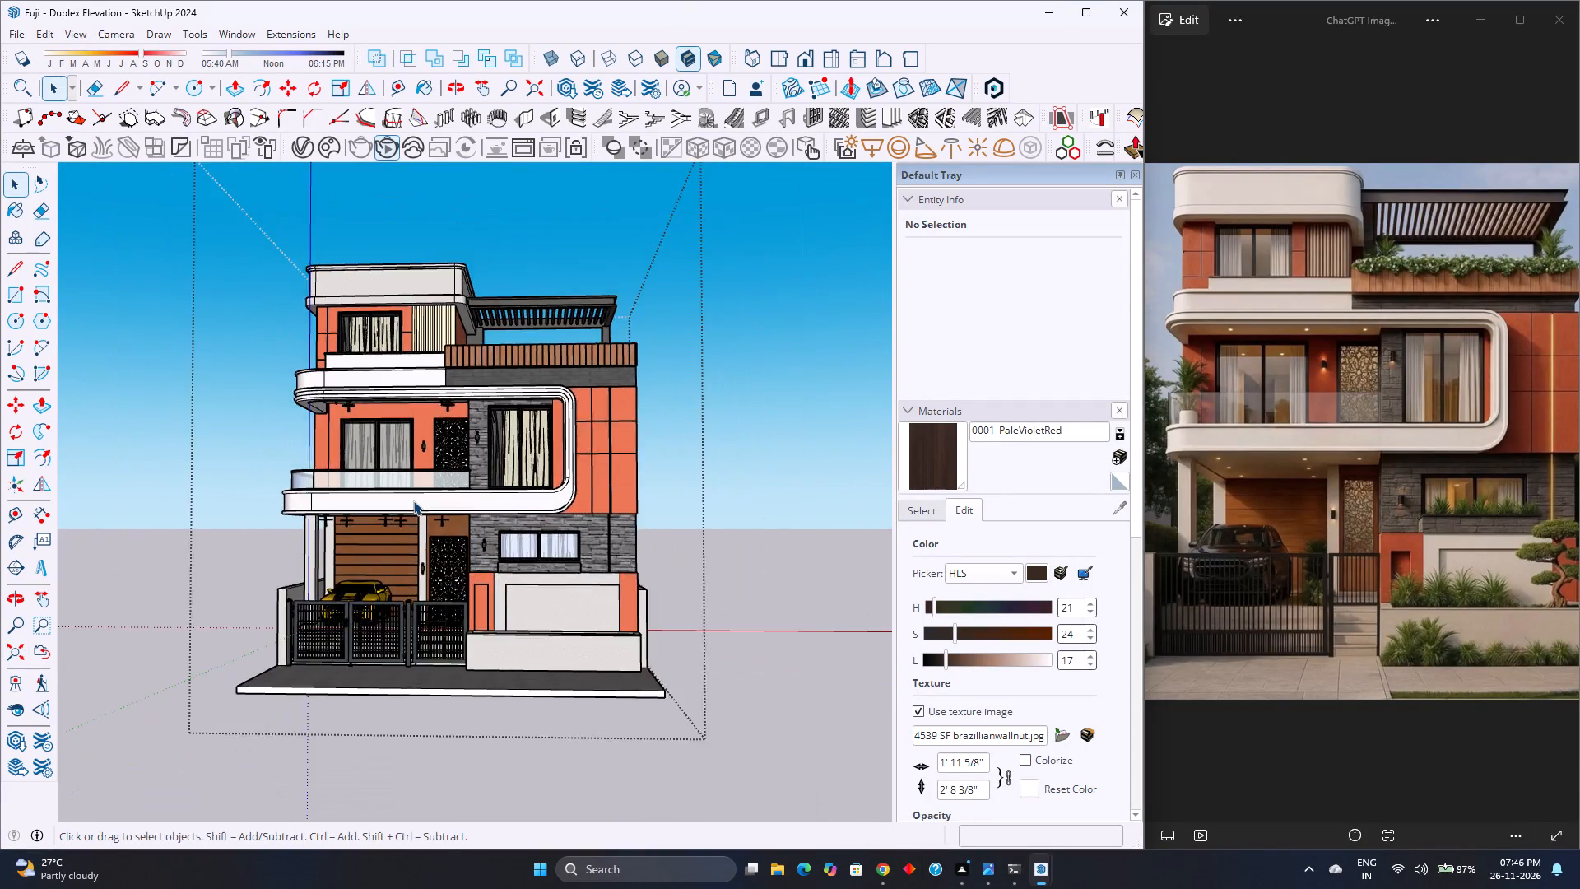
{"action": "scroll", "coordinate": [413, 500], "scroll_direction": "down", "scroll_amount": 4}
{"action": "scroll", "coordinate": [413, 500], "scroll_direction": "up", "scroll_amount": 4}
{"action": "scroll", "coordinate": [413, 502], "scroll_direction": "down", "scroll_amount": 4}
{"action": "scroll", "coordinate": [413, 502], "scroll_direction": "up", "scroll_amount": 6}
{"action": "middle_click_drag", "start_coordinate": [403, 526], "coordinate": [398, 553]}
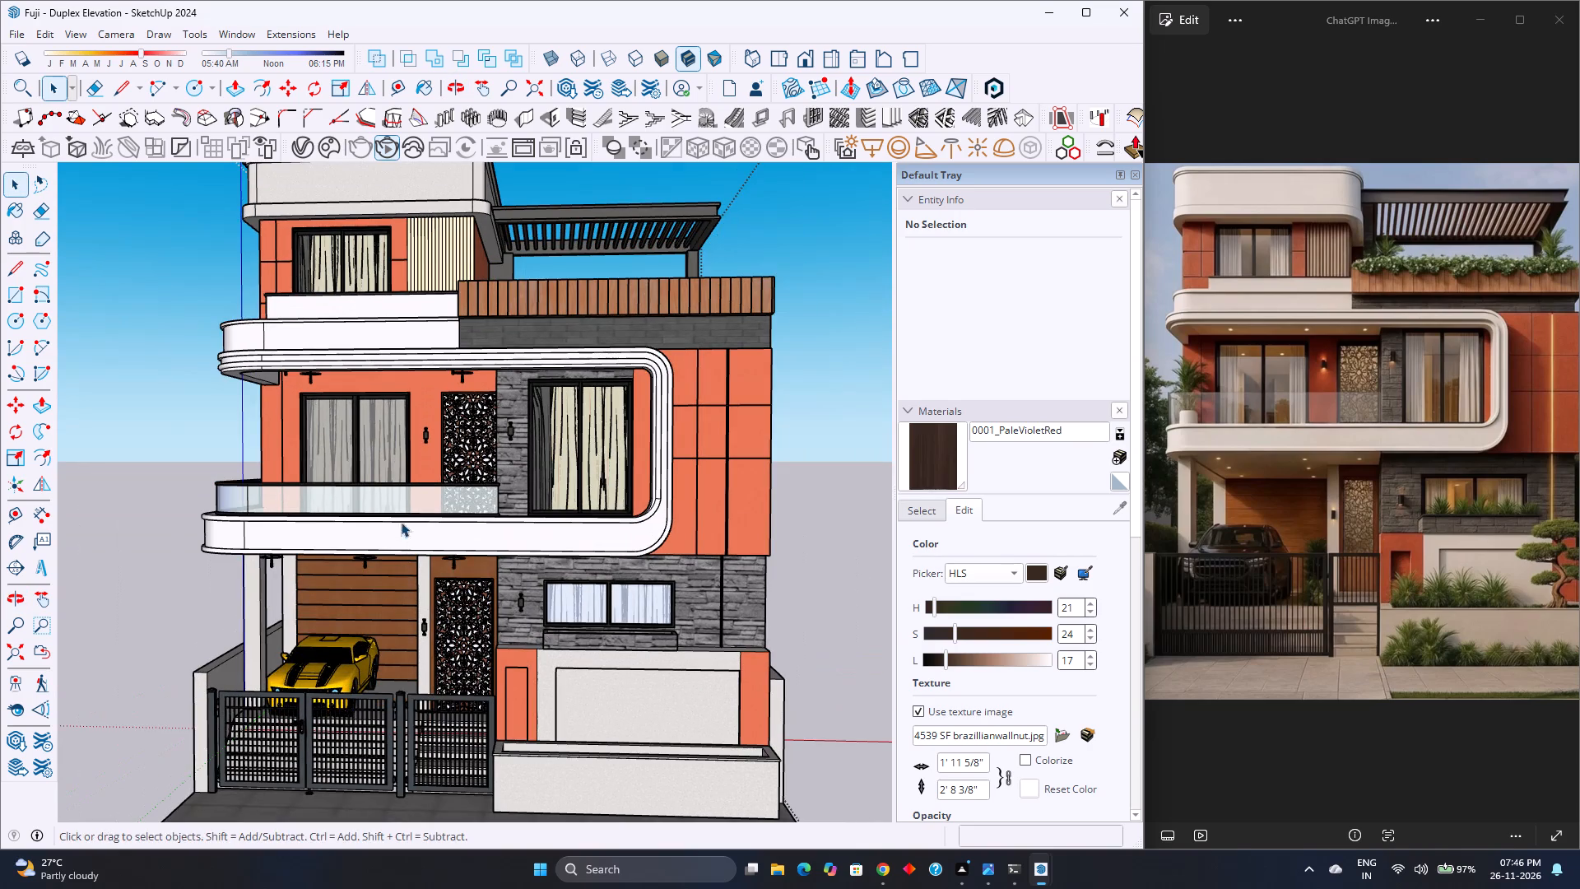
Show the duplex in the standard front view, fitted to the window, and review it against the reference image.
{"action": "left_click", "coordinate": [804, 68]}
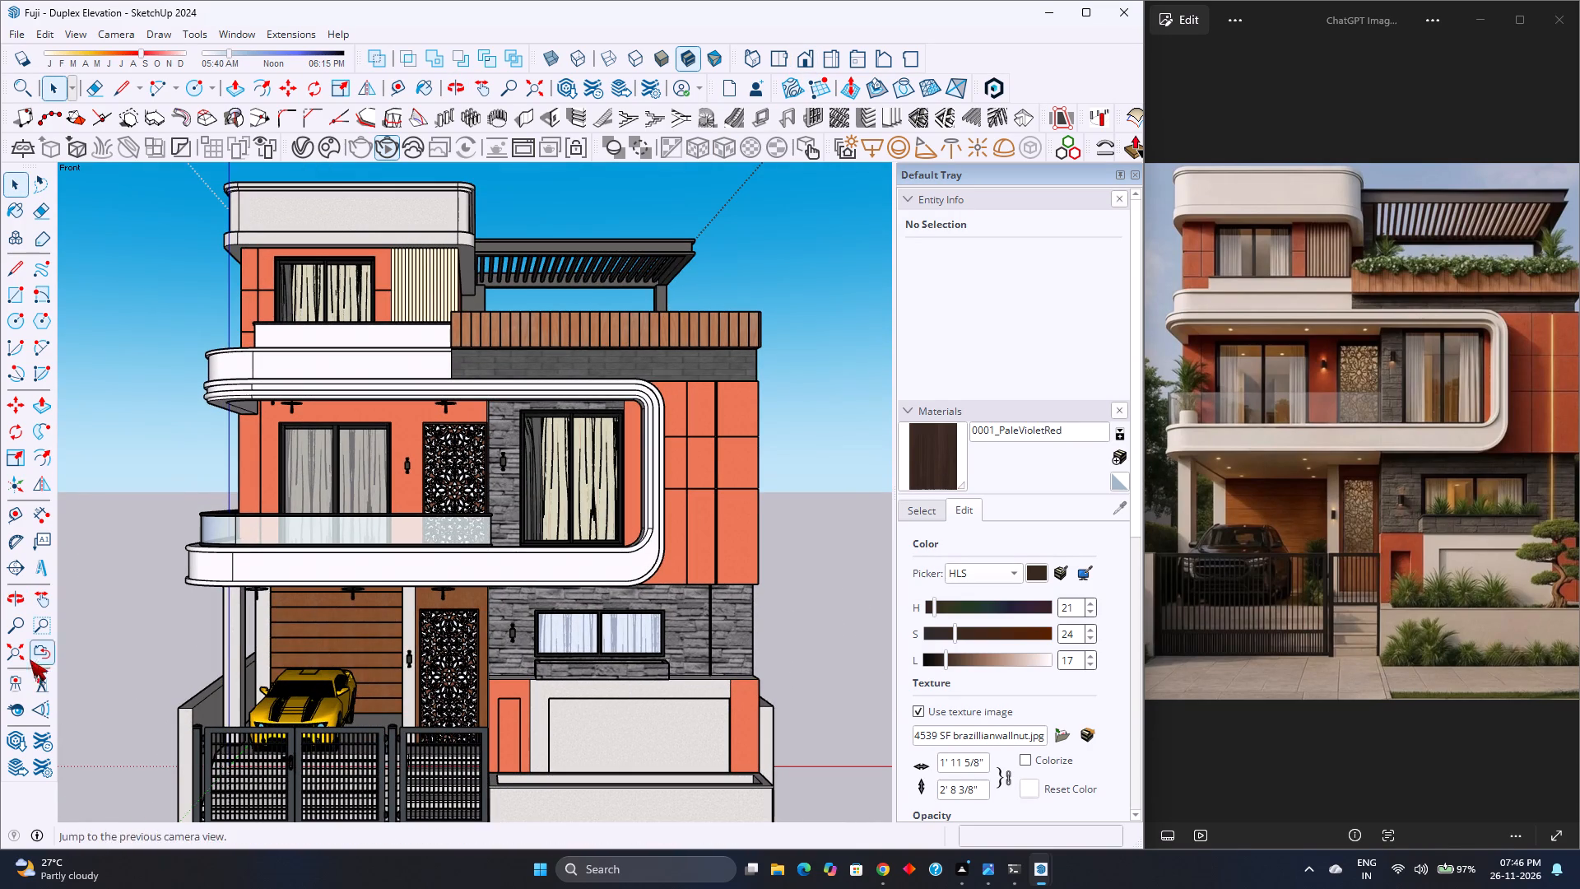
{"action": "left_click", "coordinate": [2, 654]}
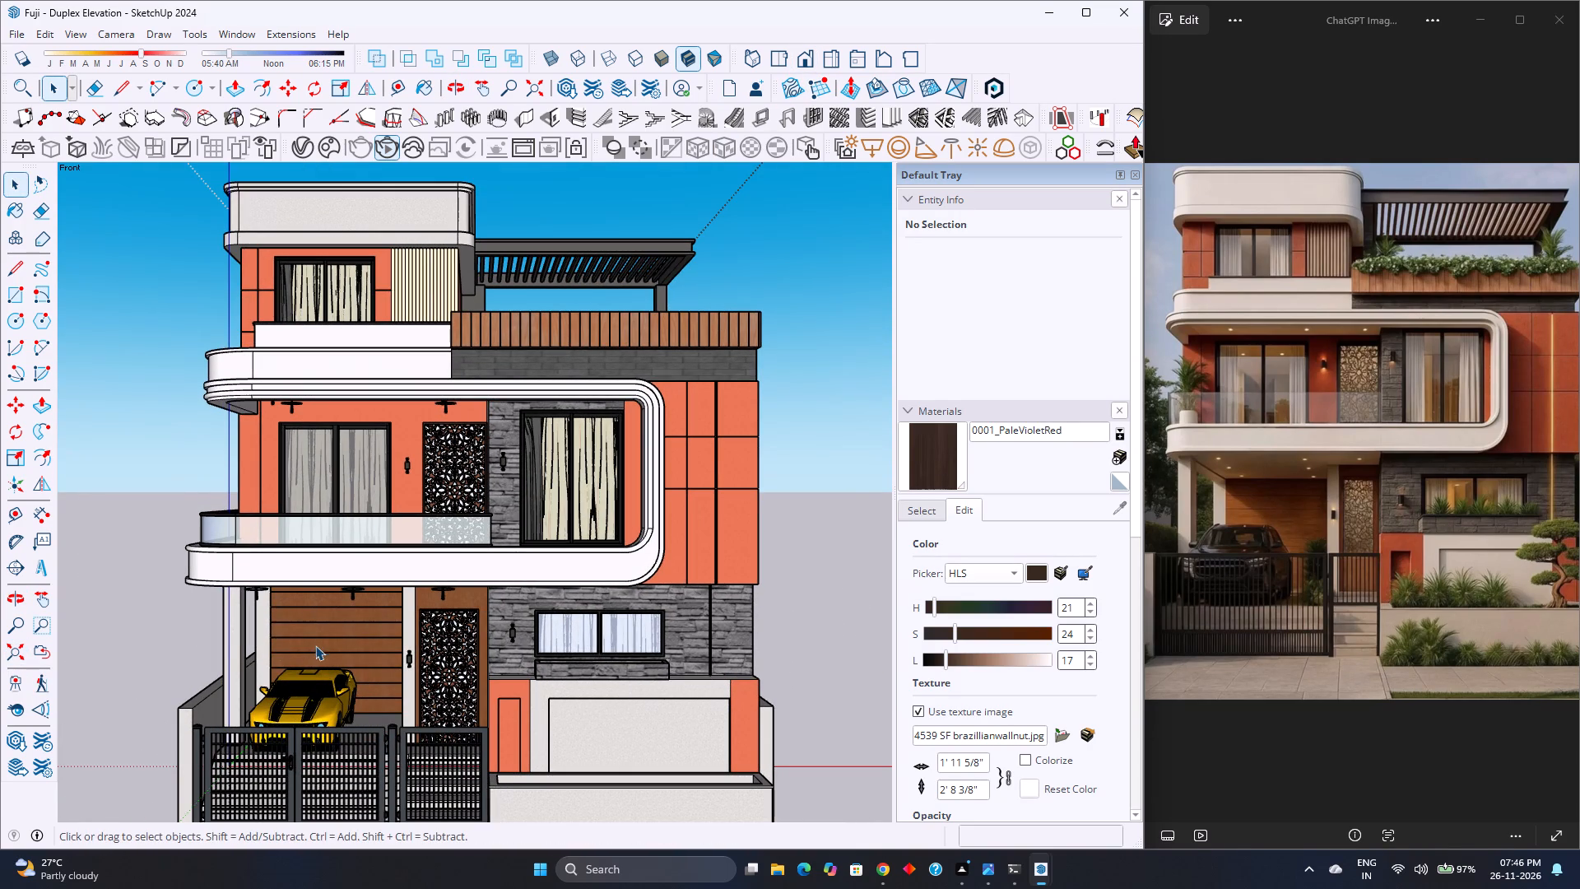
{"action": "left_click", "coordinate": [16, 656]}
{"action": "scroll", "coordinate": [421, 572], "scroll_direction": "down", "scroll_amount": 2}
{"action": "scroll", "coordinate": [421, 572], "scroll_direction": "up", "scroll_amount": 2}
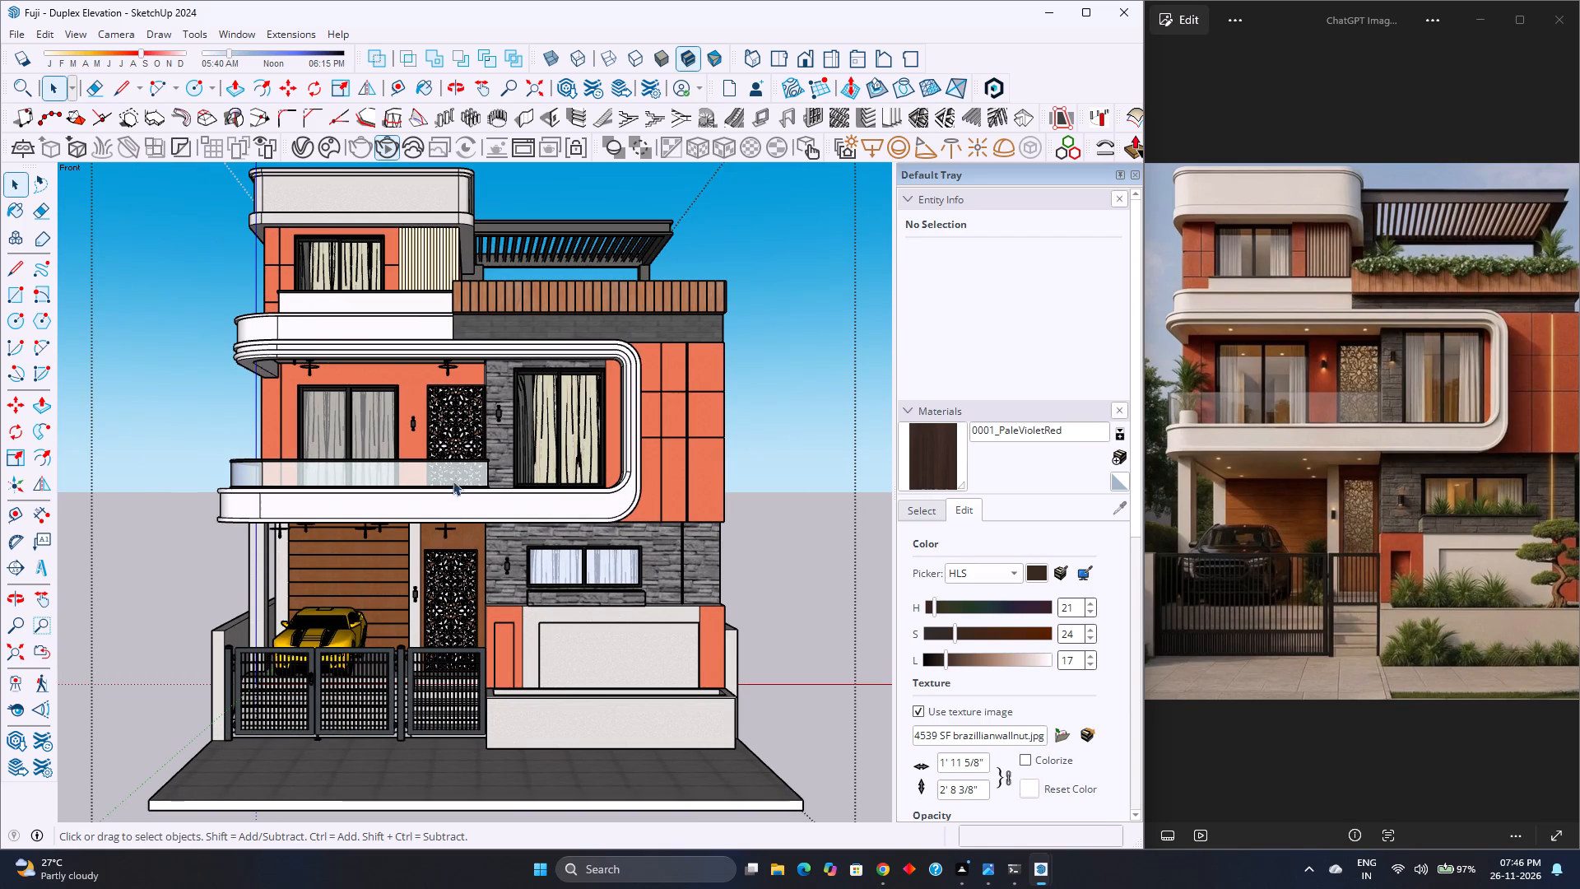
{"action": "scroll", "coordinate": [460, 472], "scroll_direction": "down", "scroll_amount": 1}
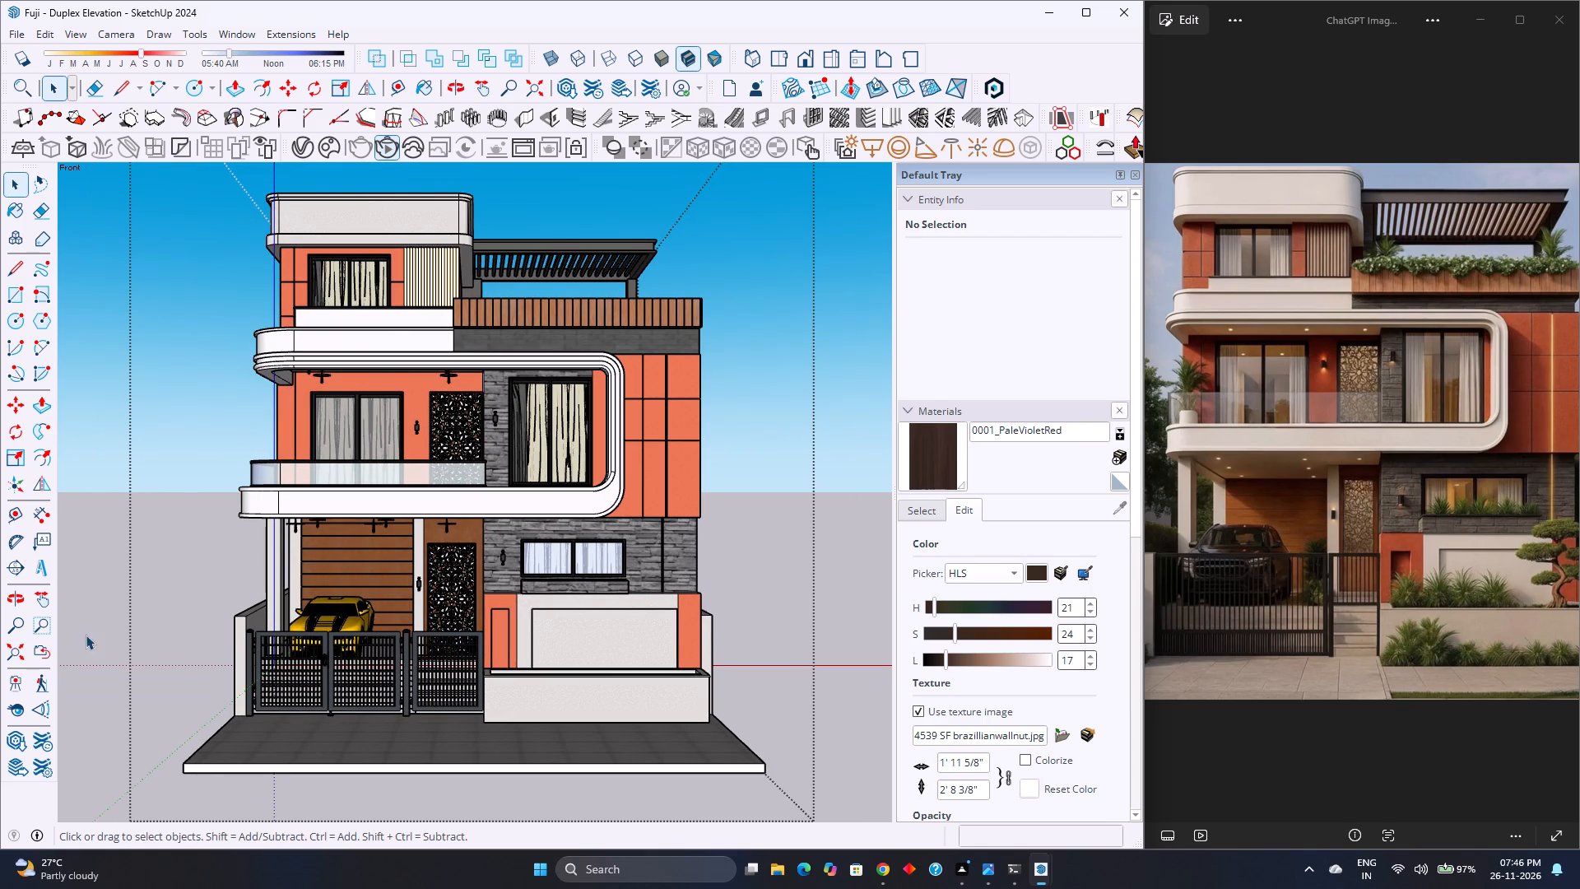
{"action": "left_click", "coordinate": [12, 654]}
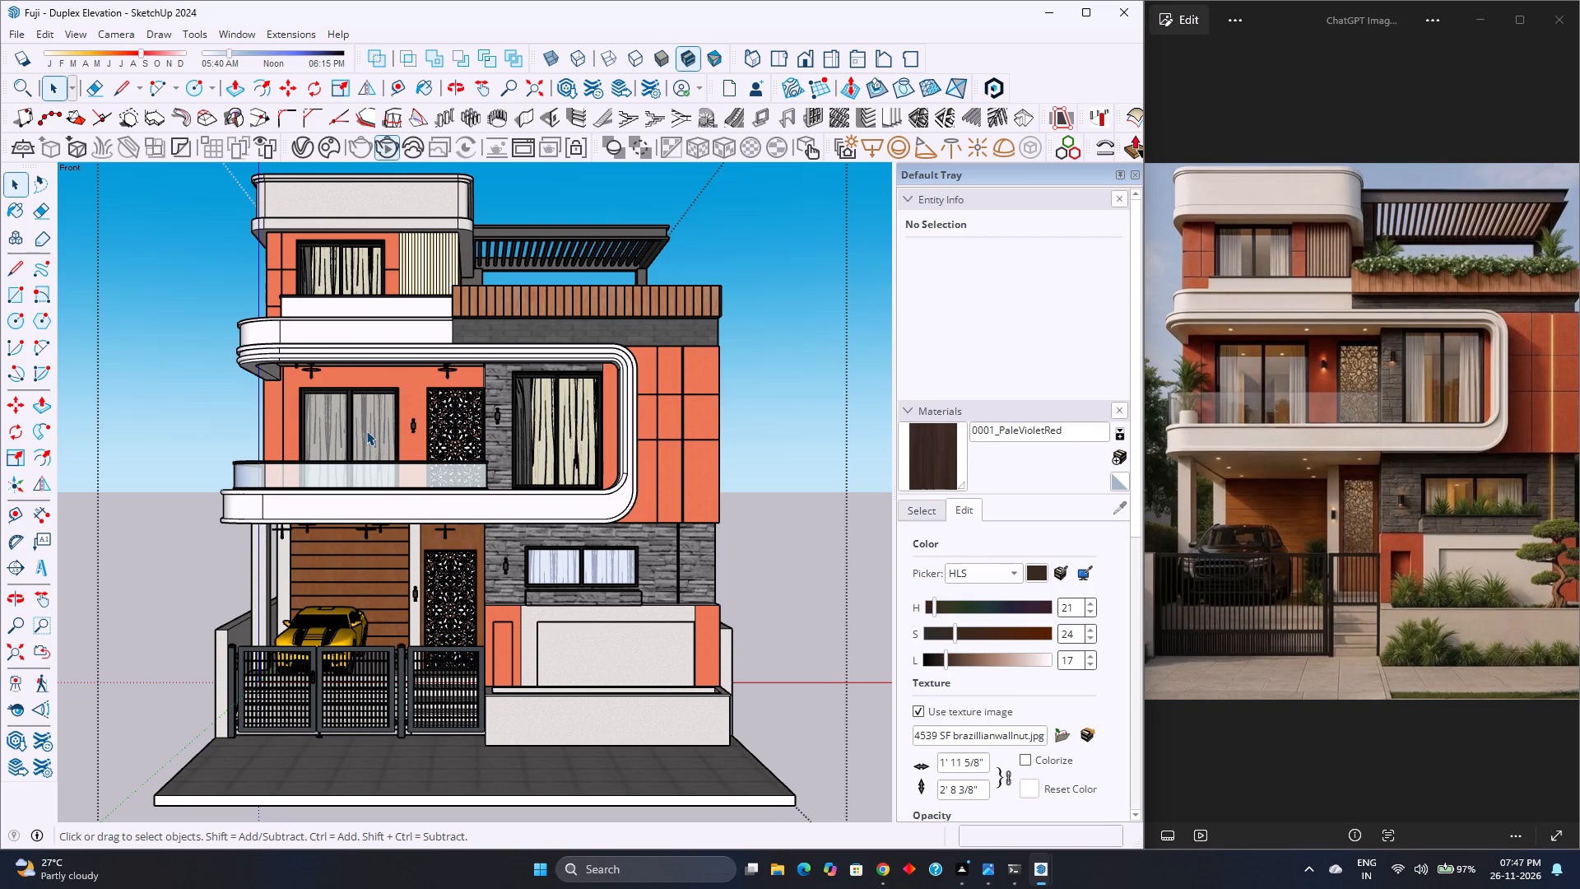
{"action": "left_click", "coordinate": [20, 648]}
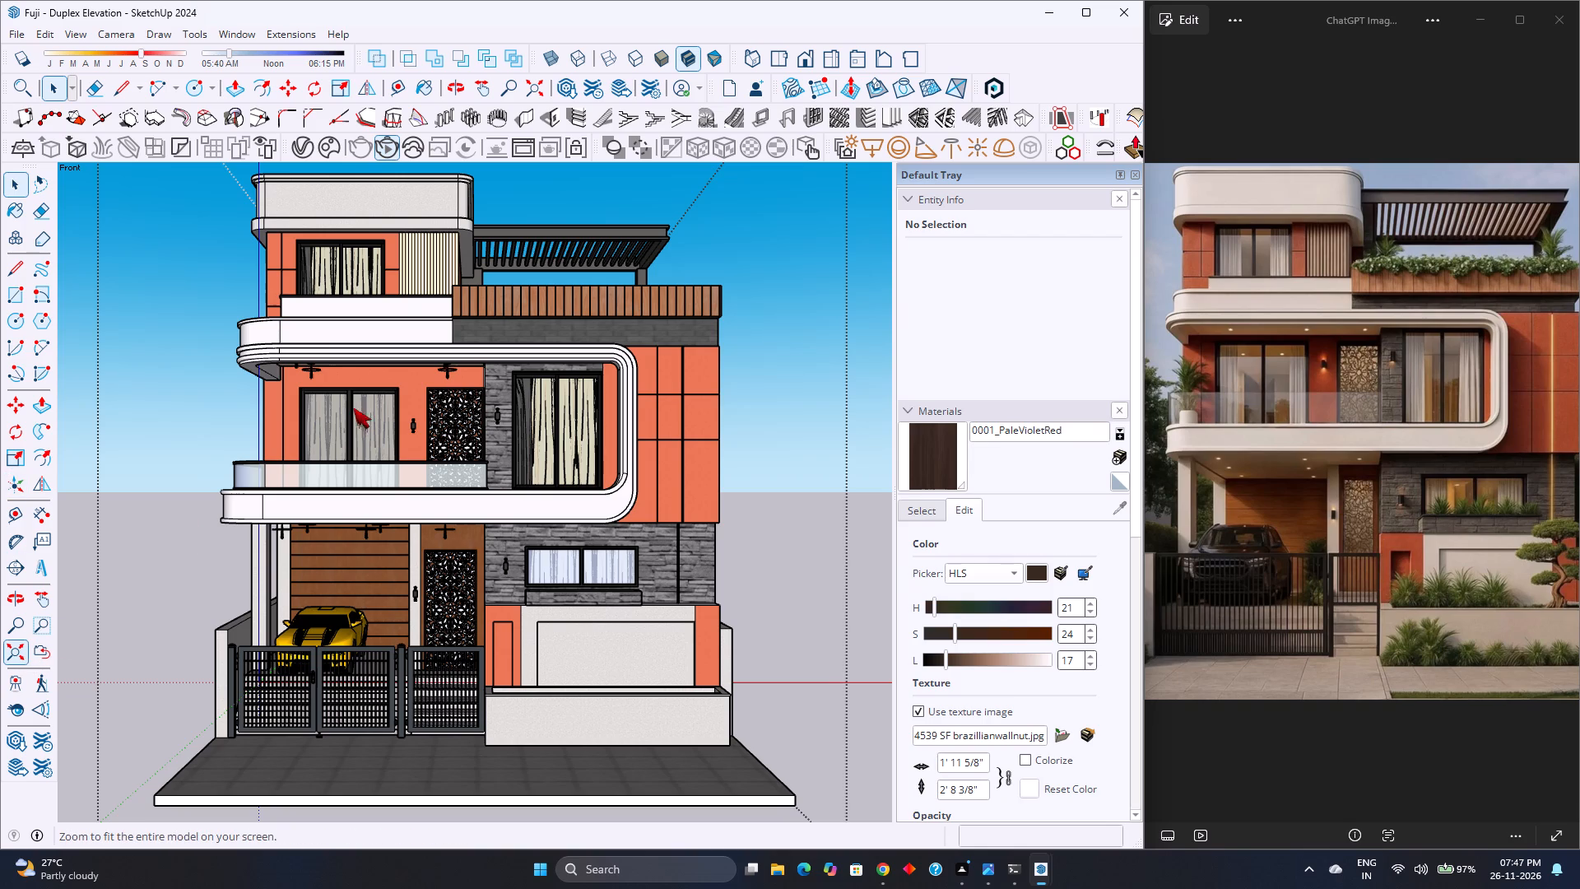
{"action": "left_click", "coordinate": [807, 49]}
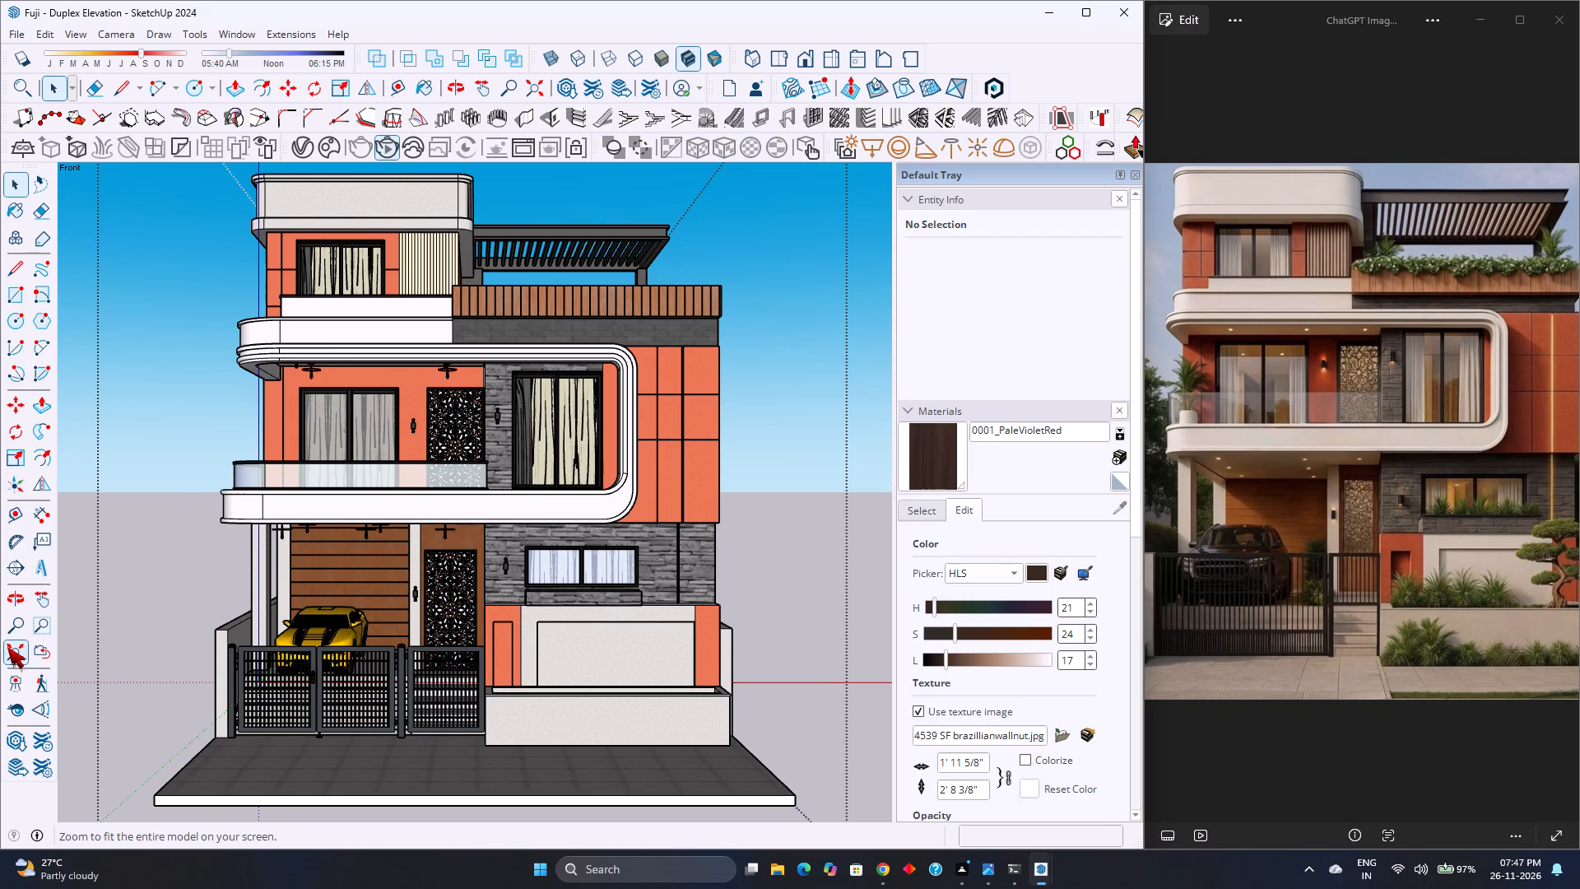
{"action": "left_click", "coordinate": [8, 647]}
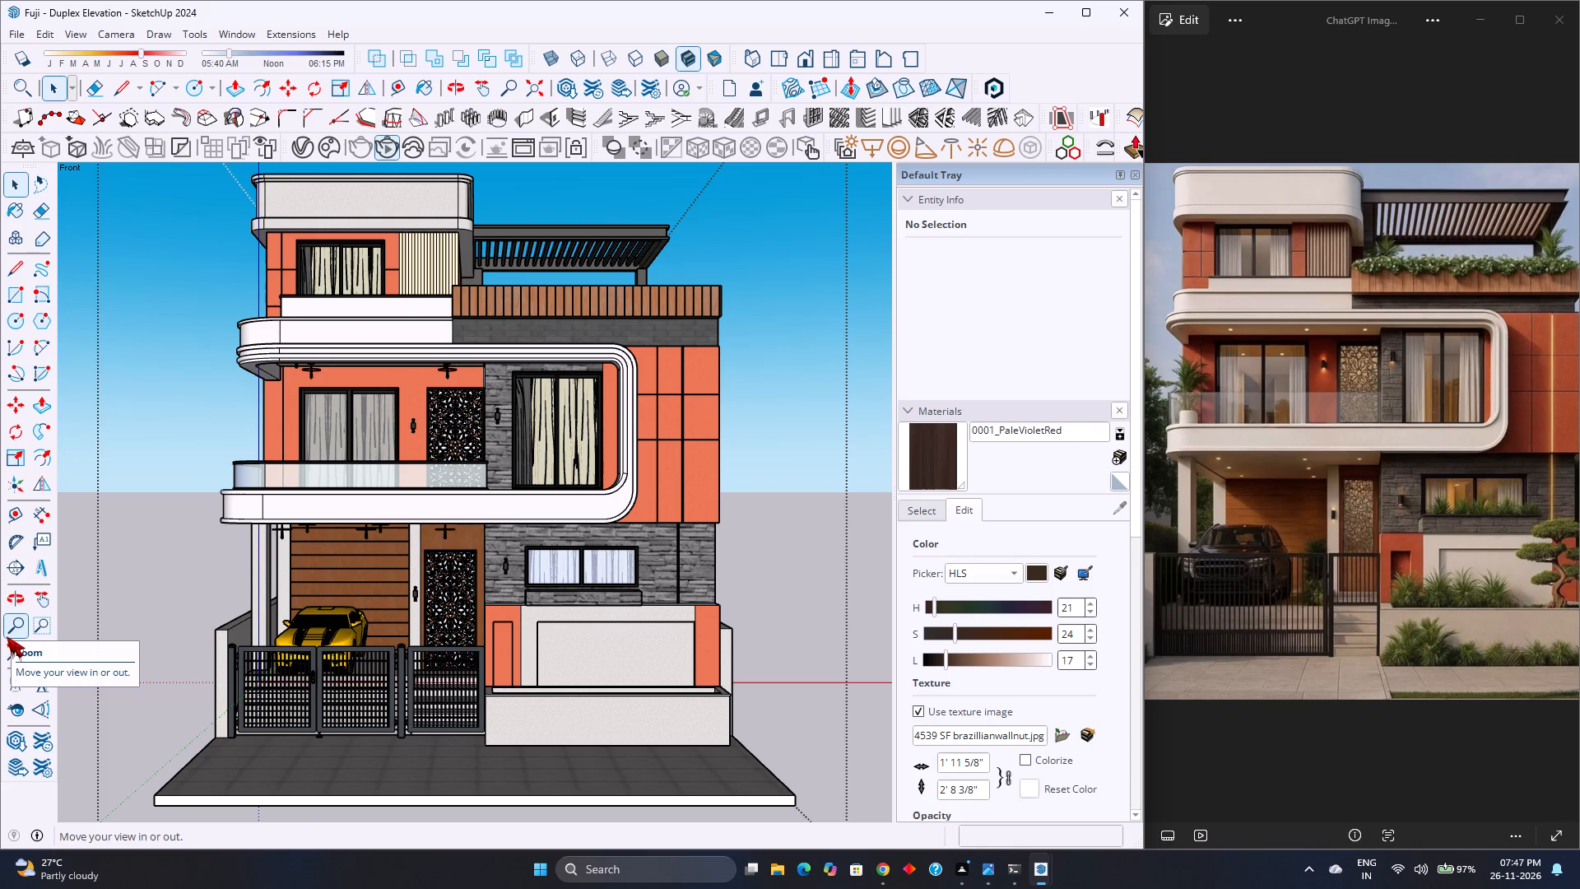
Examine the yellow car in the parking area up close, from above the gate.
{"action": "scroll", "coordinate": [388, 547], "scroll_direction": "down", "scroll_amount": 3}
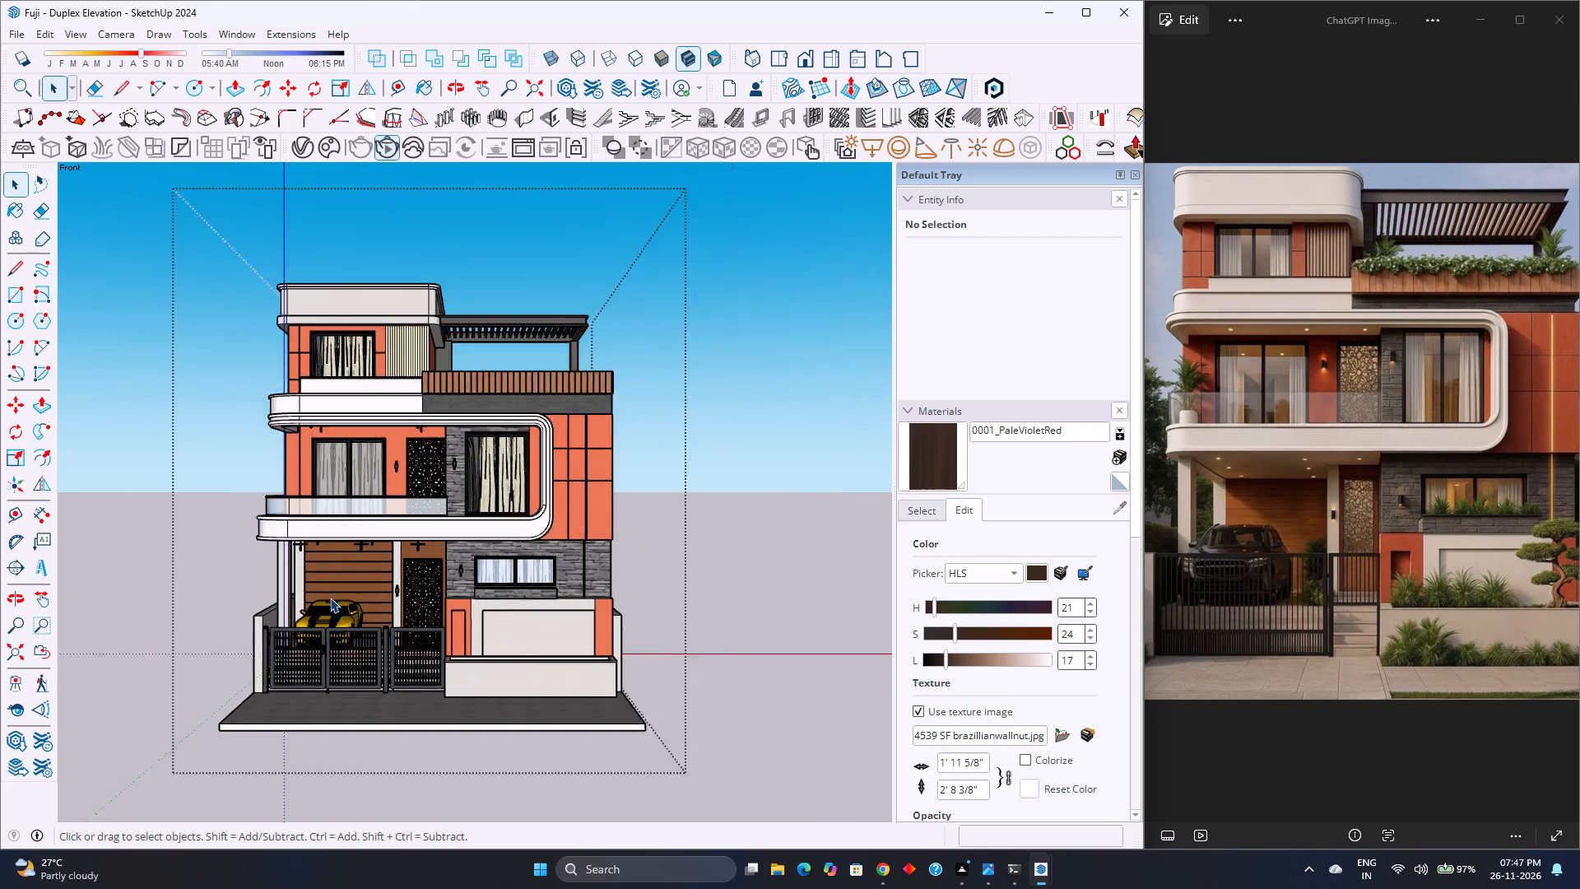
{"action": "scroll", "coordinate": [330, 598], "scroll_direction": "up", "scroll_amount": 5}
{"action": "scroll", "coordinate": [330, 598], "scroll_direction": "down", "scroll_amount": 1}
{"action": "scroll", "coordinate": [337, 618], "scroll_direction": "up", "scroll_amount": 9}
{"action": "middle_click_drag", "start_coordinate": [344, 655], "coordinate": [203, 758]}
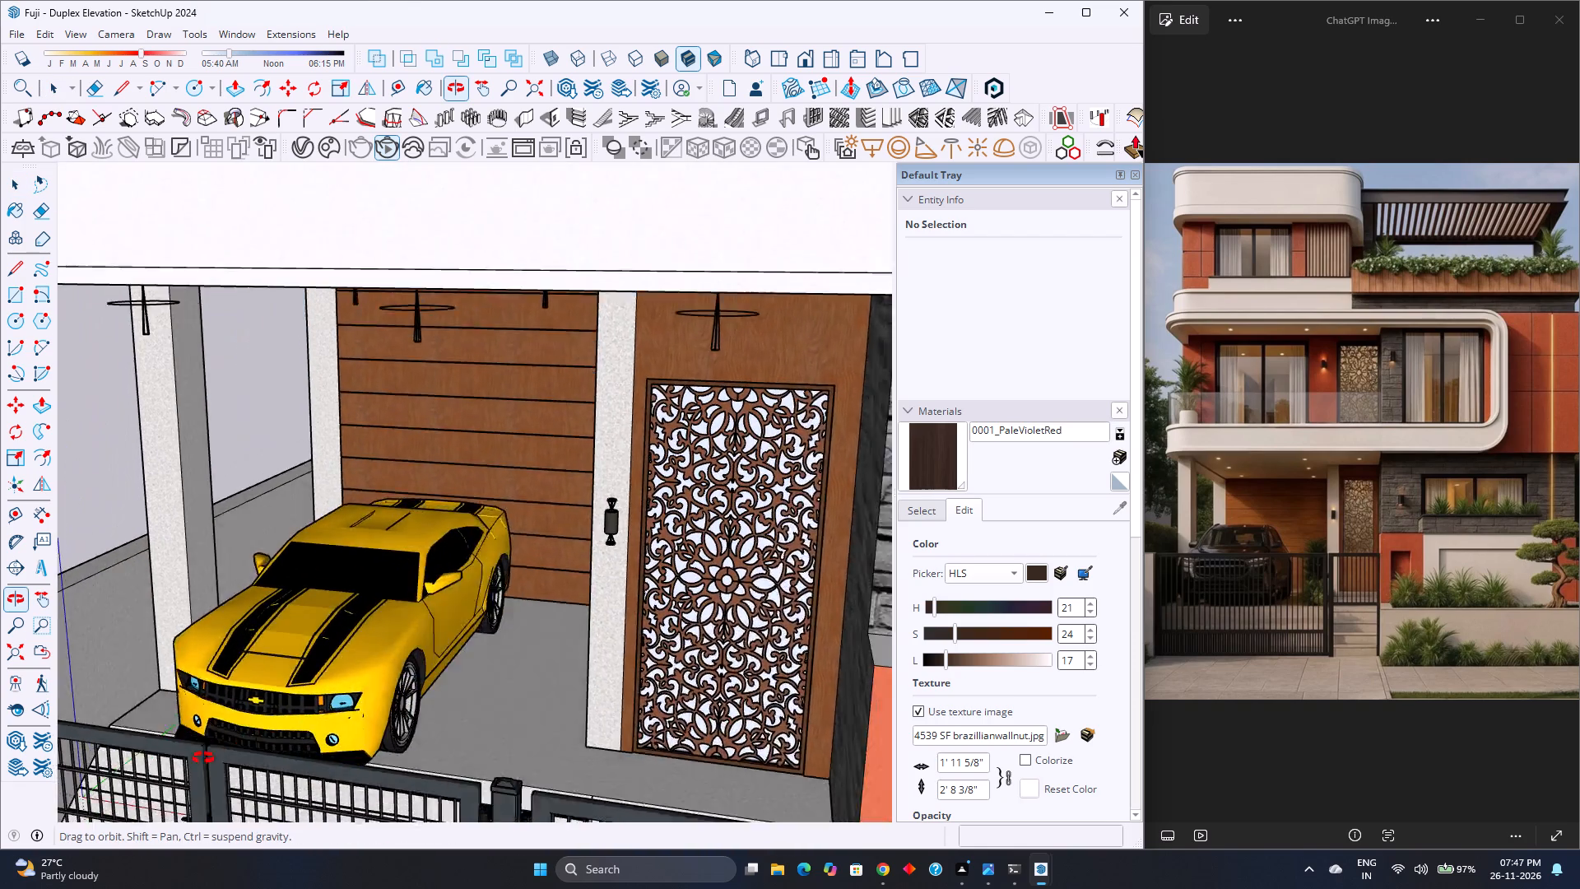
{"action": "middle_click_drag", "start_coordinate": [203, 758], "coordinate": [258, 767]}
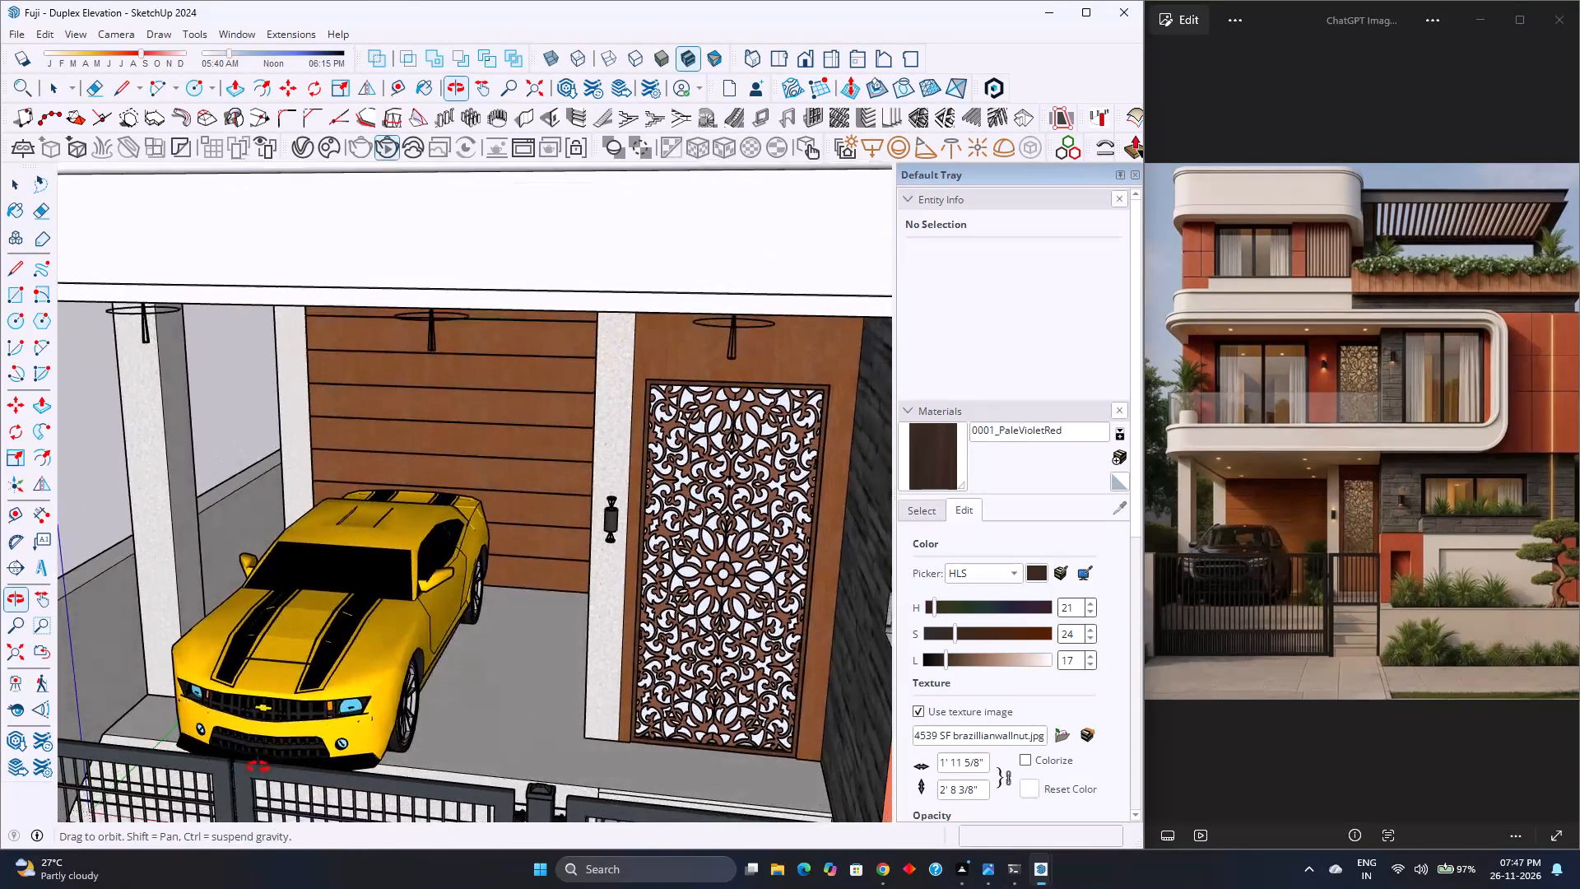
{"action": "middle_click_drag", "start_coordinate": [258, 767], "coordinate": [258, 766]}
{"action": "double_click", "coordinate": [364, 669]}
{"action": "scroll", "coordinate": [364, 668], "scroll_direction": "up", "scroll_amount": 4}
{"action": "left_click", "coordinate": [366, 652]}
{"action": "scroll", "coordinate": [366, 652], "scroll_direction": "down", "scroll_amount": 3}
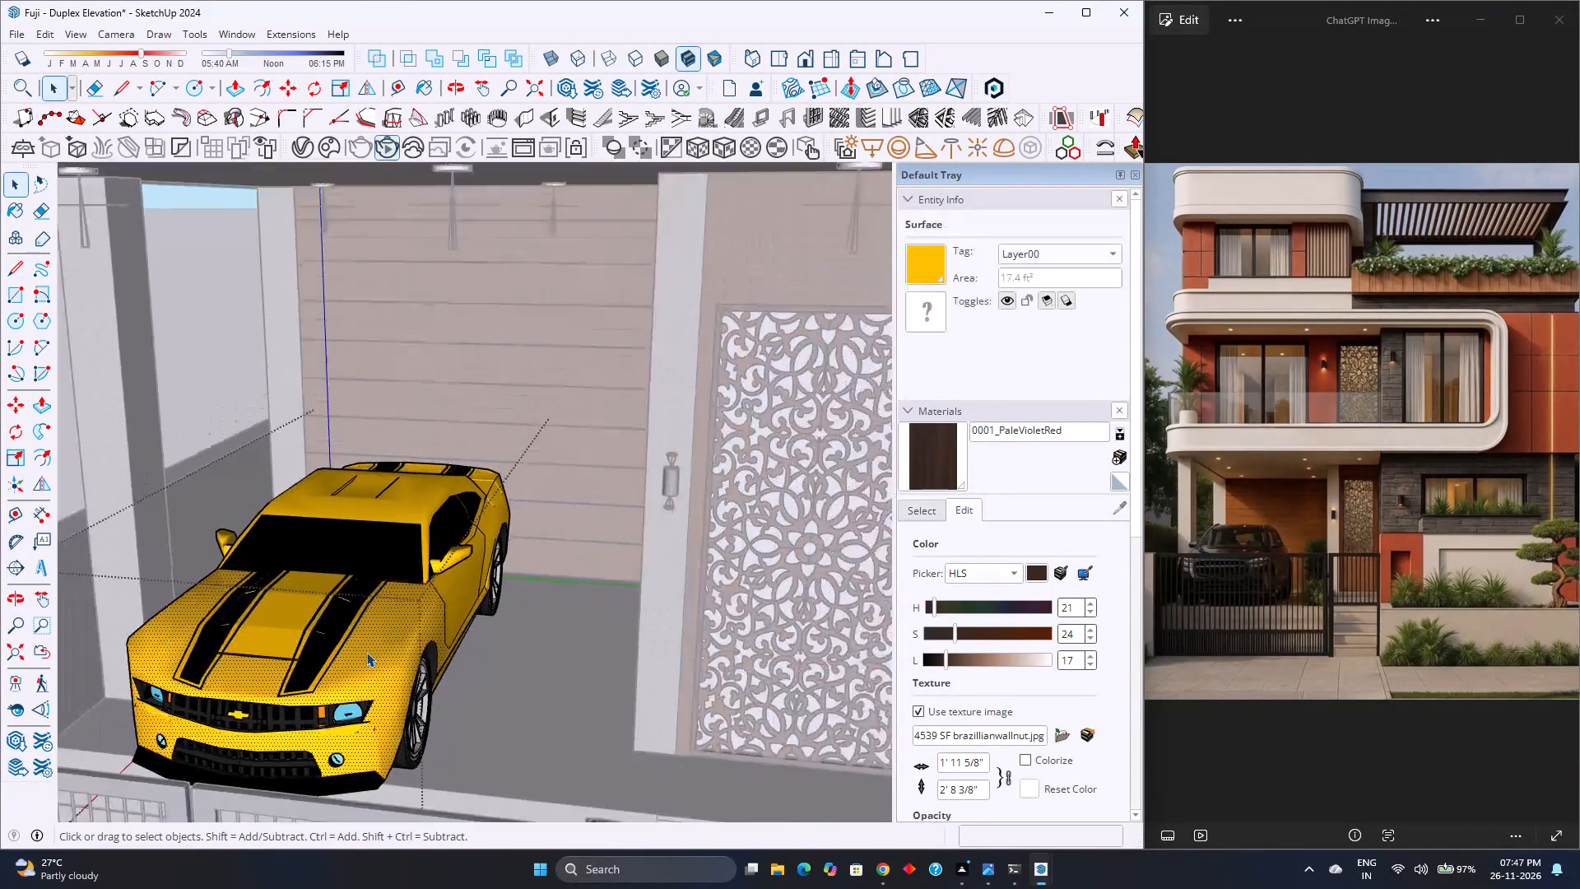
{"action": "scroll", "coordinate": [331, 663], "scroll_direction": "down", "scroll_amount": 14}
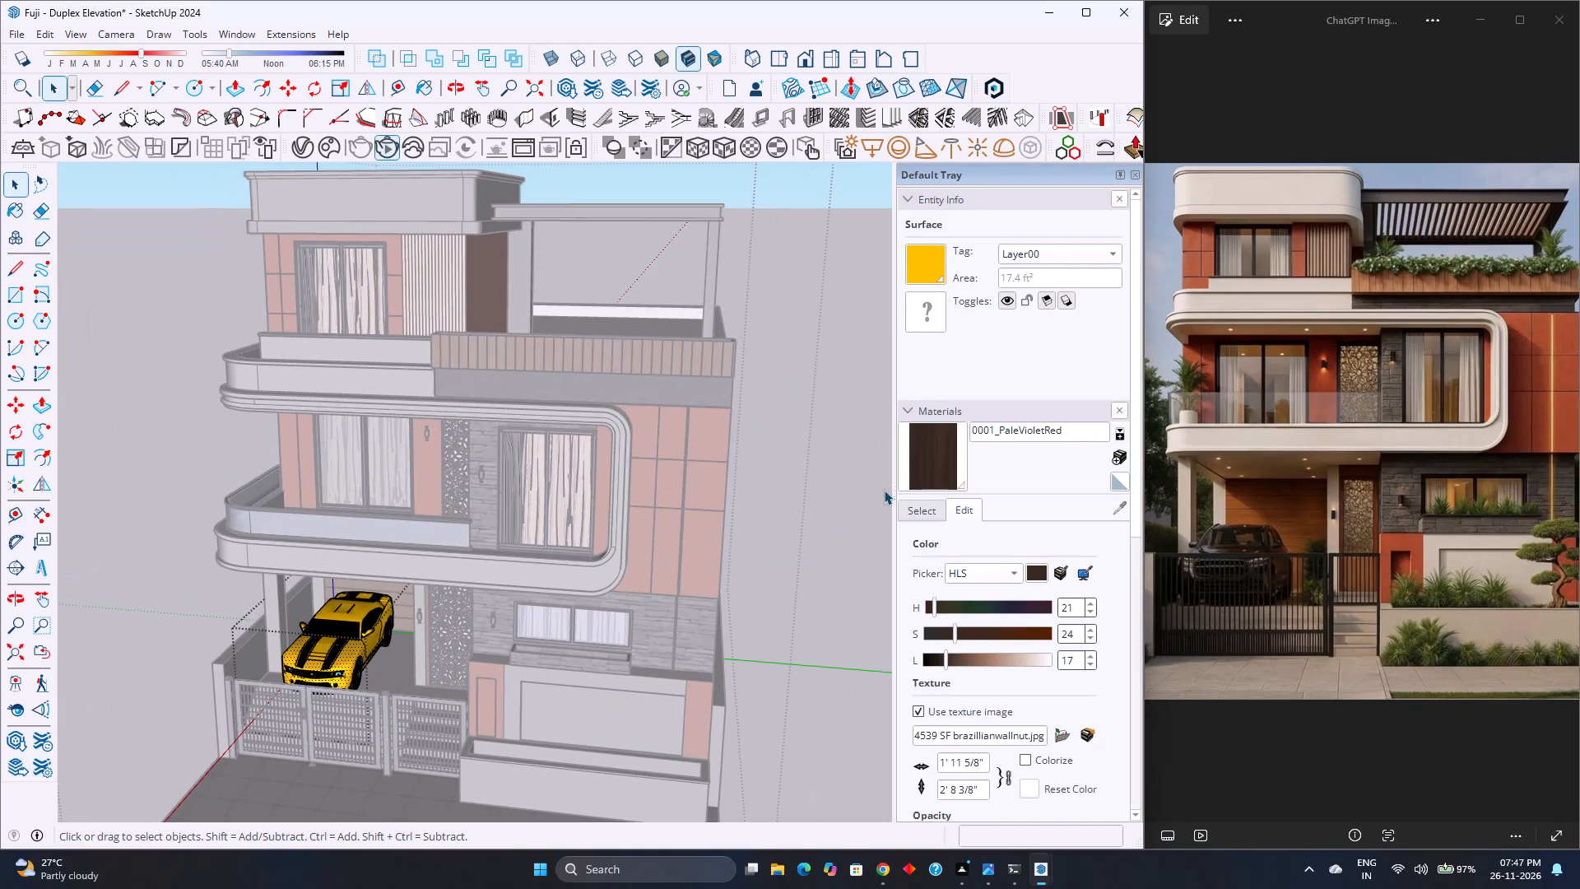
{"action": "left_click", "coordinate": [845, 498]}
Select the car group in the parking area and scale it wider along its green axis, to a factor of about 1.14.
{"action": "scroll", "coordinate": [309, 623], "scroll_direction": "up", "scroll_amount": 9}
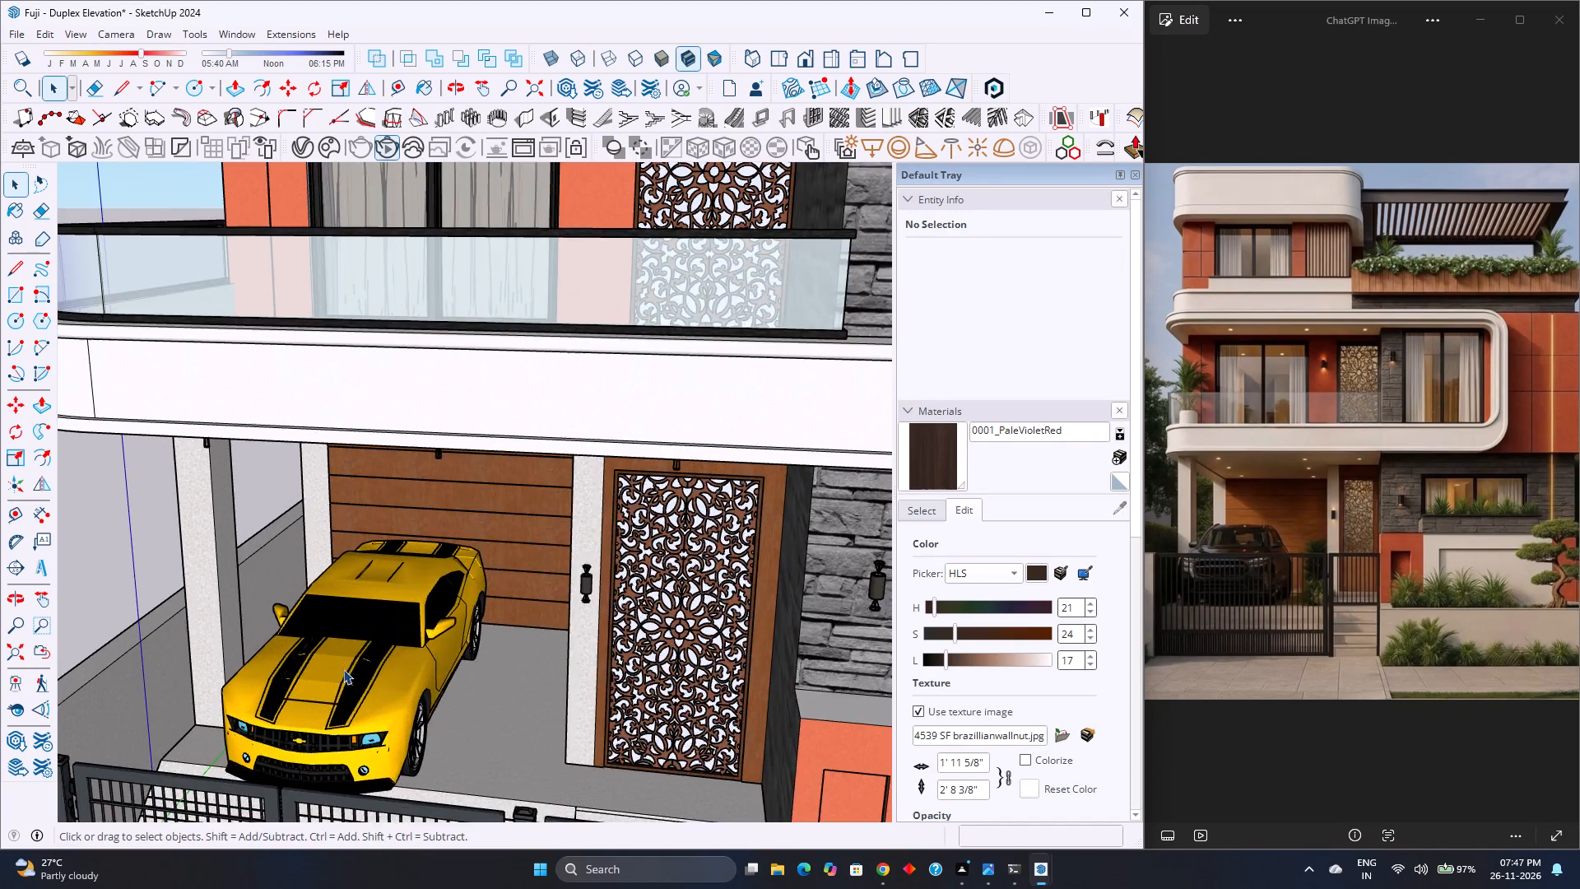
{"action": "scroll", "coordinate": [343, 669], "scroll_direction": "up", "scroll_amount": 4}
{"action": "scroll", "coordinate": [344, 672], "scroll_direction": "down", "scroll_amount": 4}
{"action": "scroll", "coordinate": [345, 691], "scroll_direction": "up", "scroll_amount": 4}
{"action": "scroll", "coordinate": [345, 691], "scroll_direction": "down", "scroll_amount": 5}
{"action": "middle_click_drag", "start_coordinate": [346, 696], "coordinate": [365, 696]}
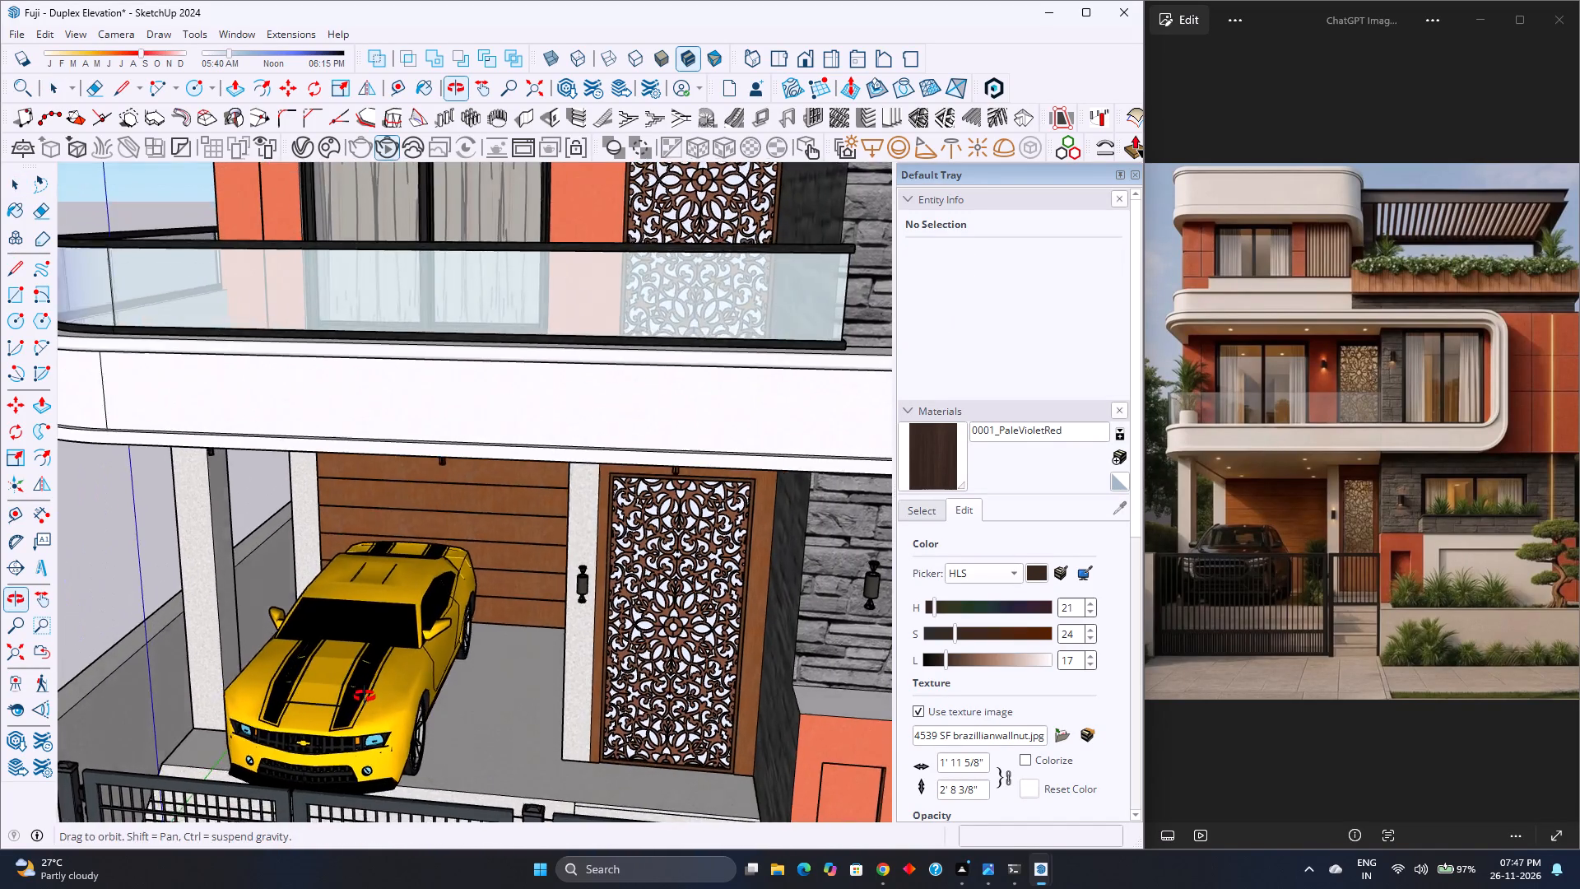
{"action": "middle_click_drag", "start_coordinate": [365, 696], "coordinate": [397, 648]}
{"action": "scroll", "coordinate": [397, 648], "scroll_direction": "down", "scroll_amount": 3}
{"action": "left_click", "coordinate": [393, 661]}
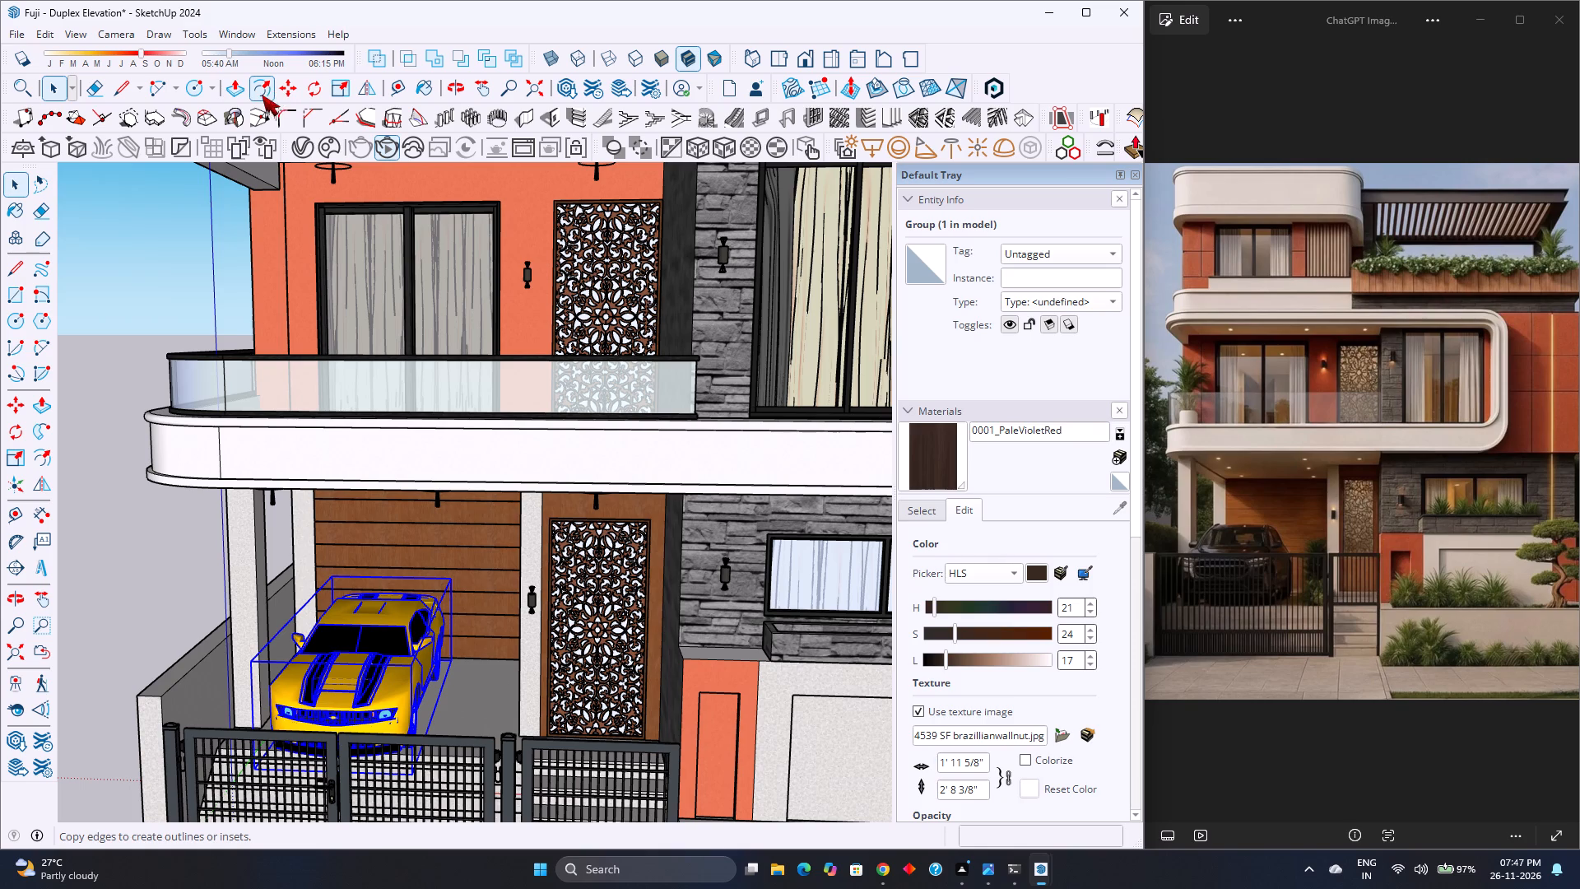
{"action": "left_click", "coordinate": [334, 91]}
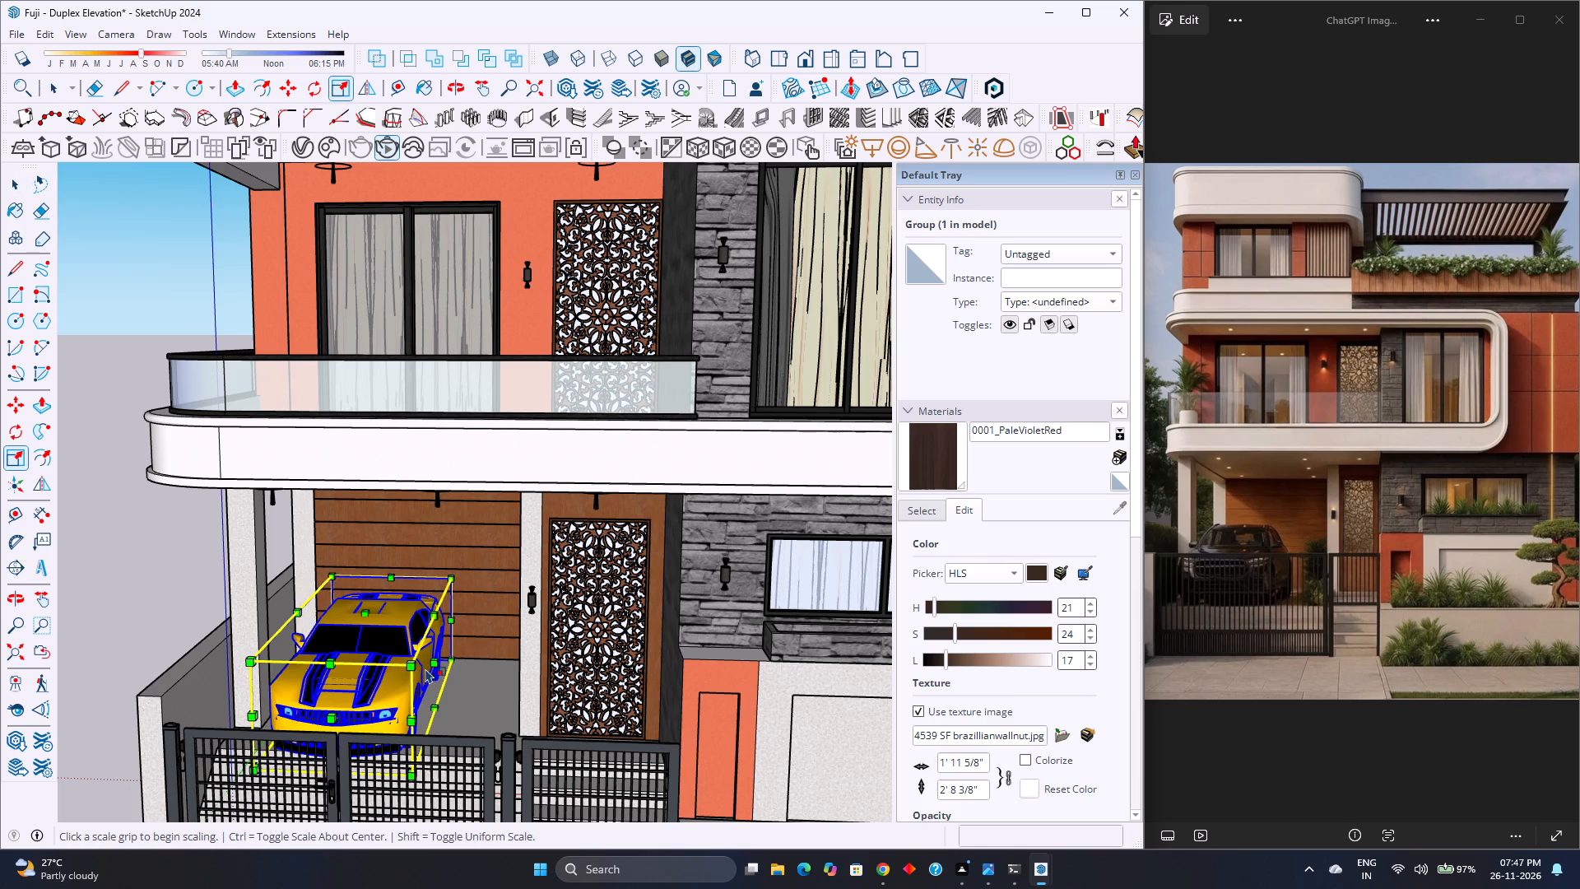
{"action": "left_click", "coordinate": [434, 667]}
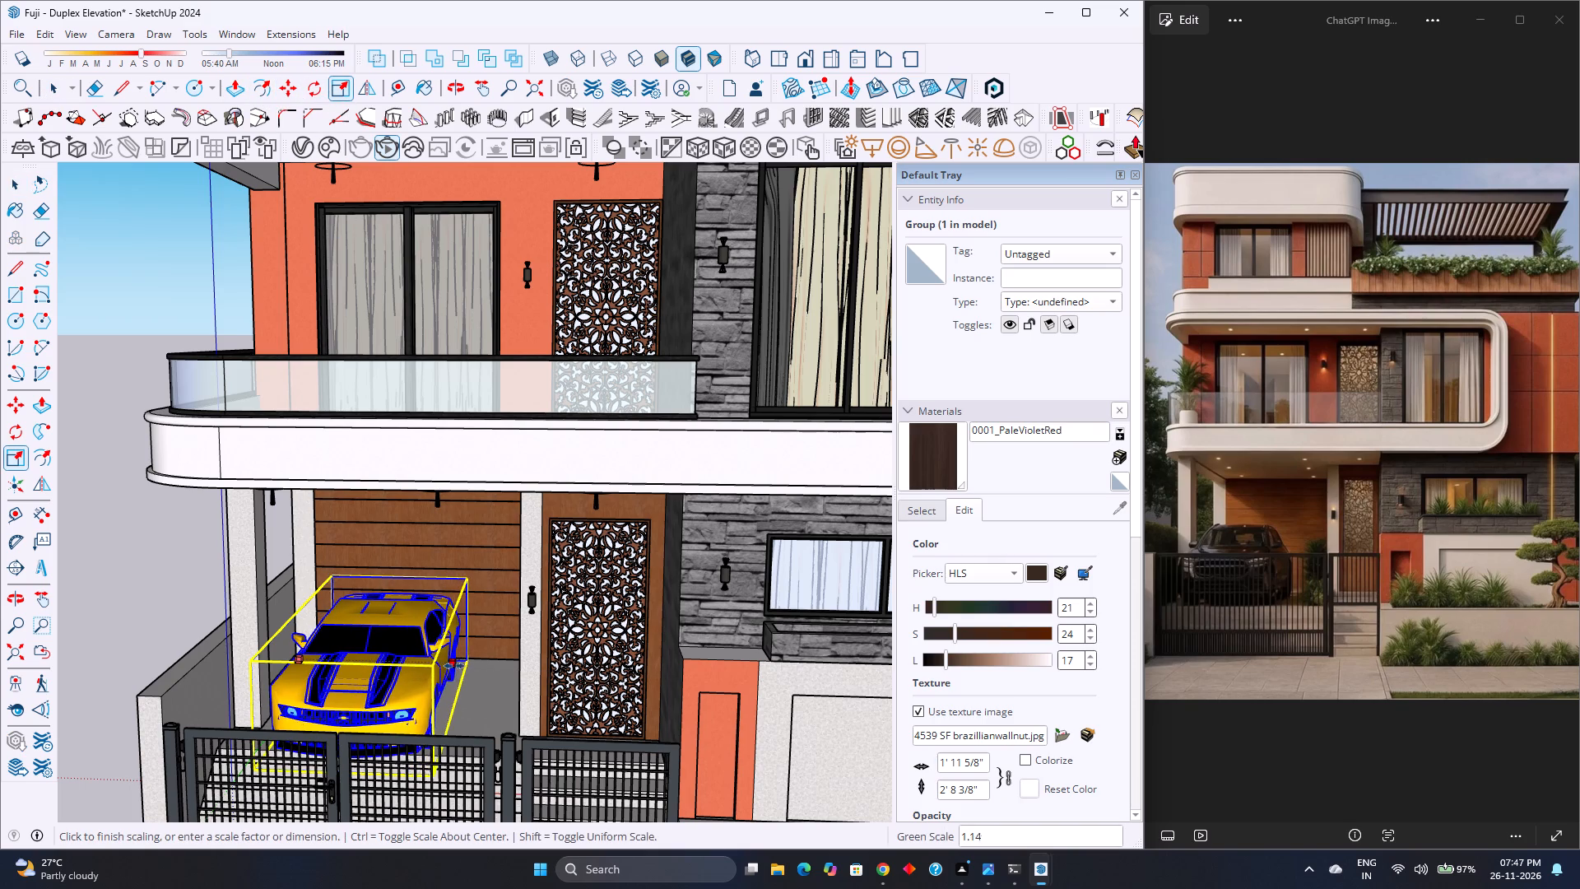
{"action": "left_click", "coordinate": [454, 666]}
Scale the car group taller along the blue axis, to a factor of about 1.19, and deselect it.
{"action": "left_click", "coordinate": [379, 612]}
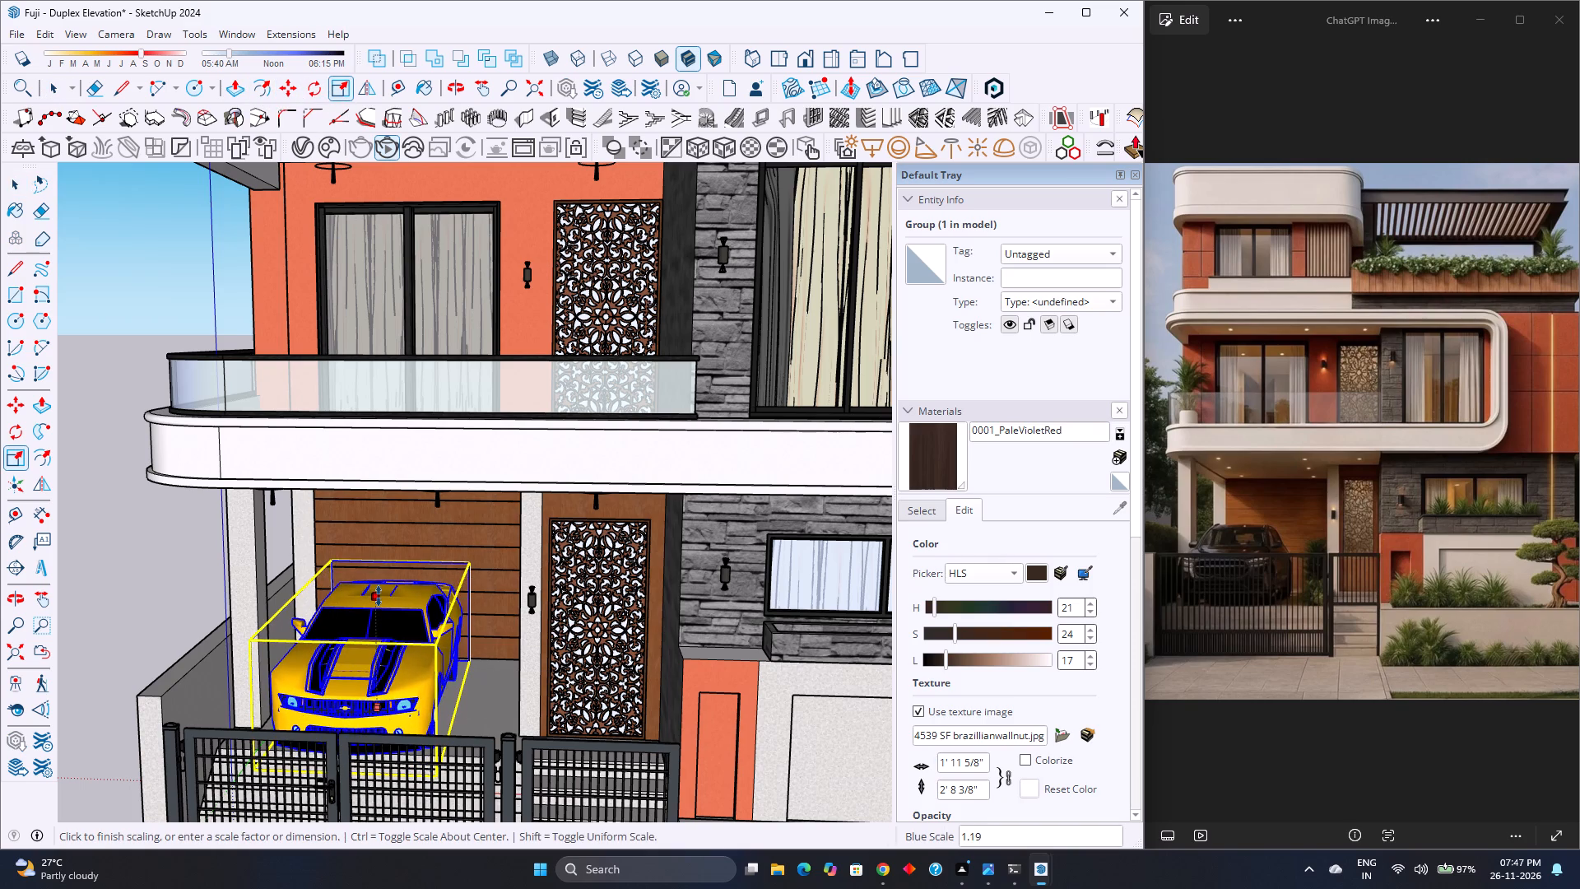
{"action": "left_click", "coordinate": [379, 591]}
{"action": "scroll", "coordinate": [379, 591], "scroll_direction": "down", "scroll_amount": 3}
{"action": "scroll", "coordinate": [386, 691], "scroll_direction": "down", "scroll_amount": 4}
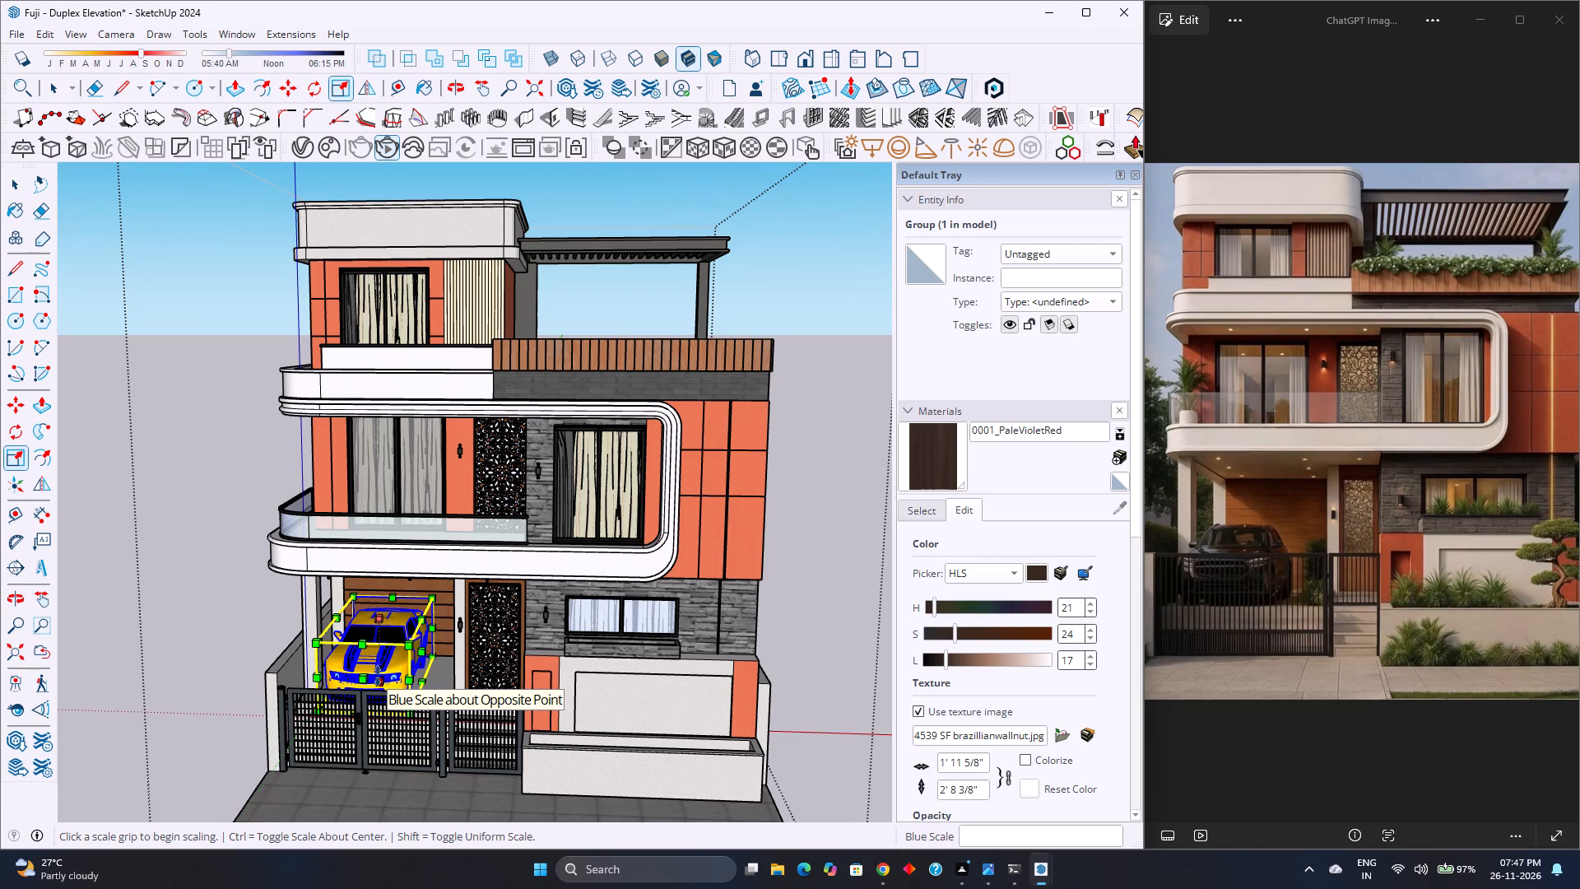
{"action": "key", "text": "space"}
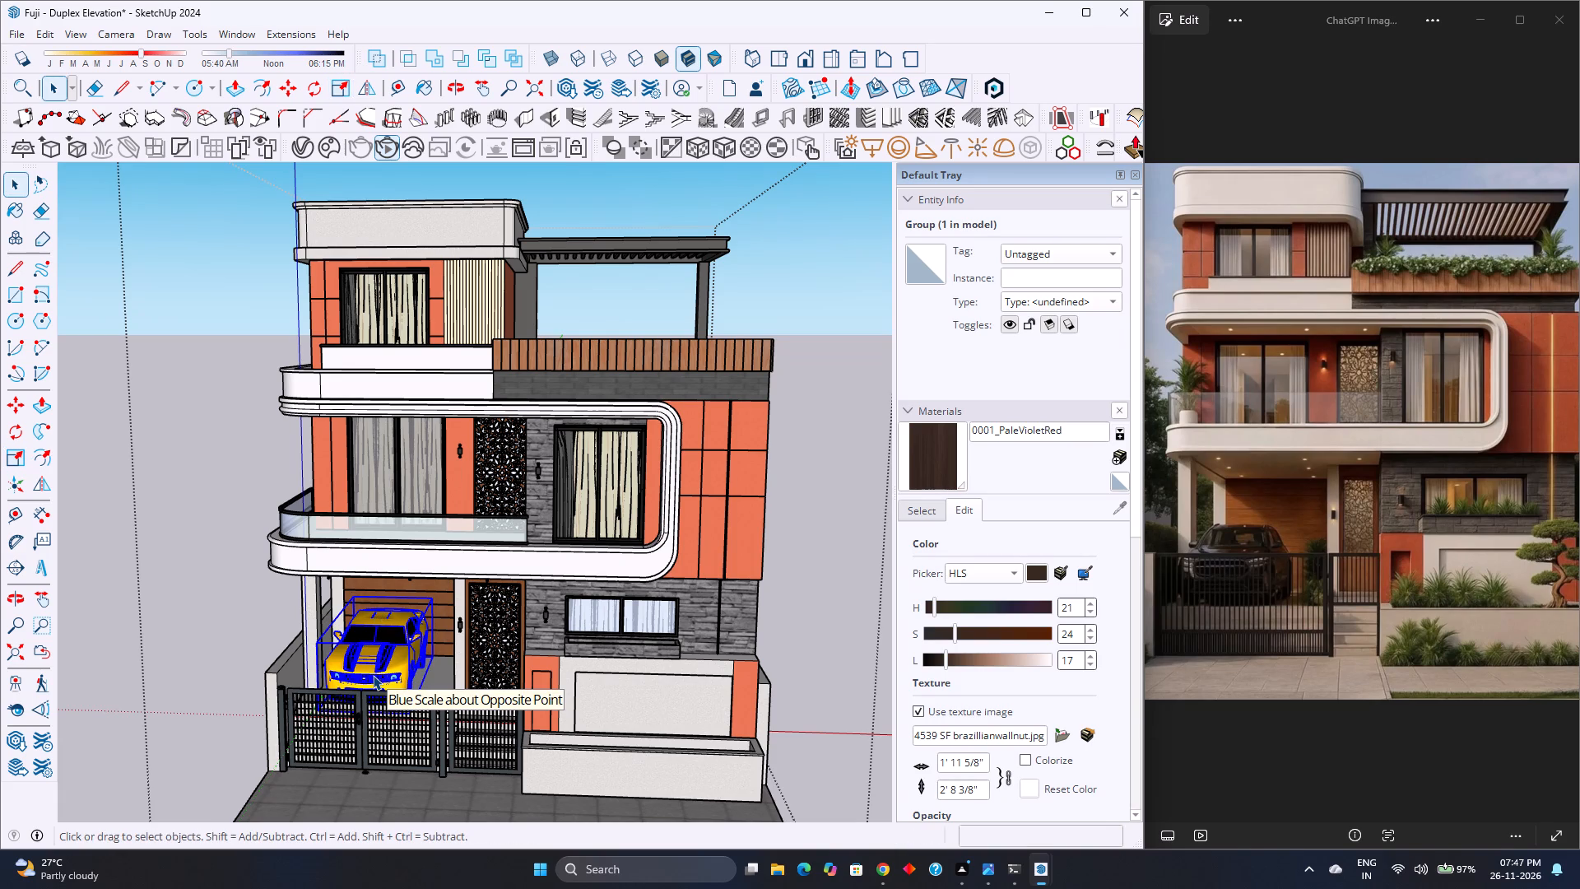
{"action": "left_click", "coordinate": [261, 491]}
Show the whole duplex in the standard front view, fitted to the window, and save the model.
{"action": "left_click", "coordinate": [806, 55]}
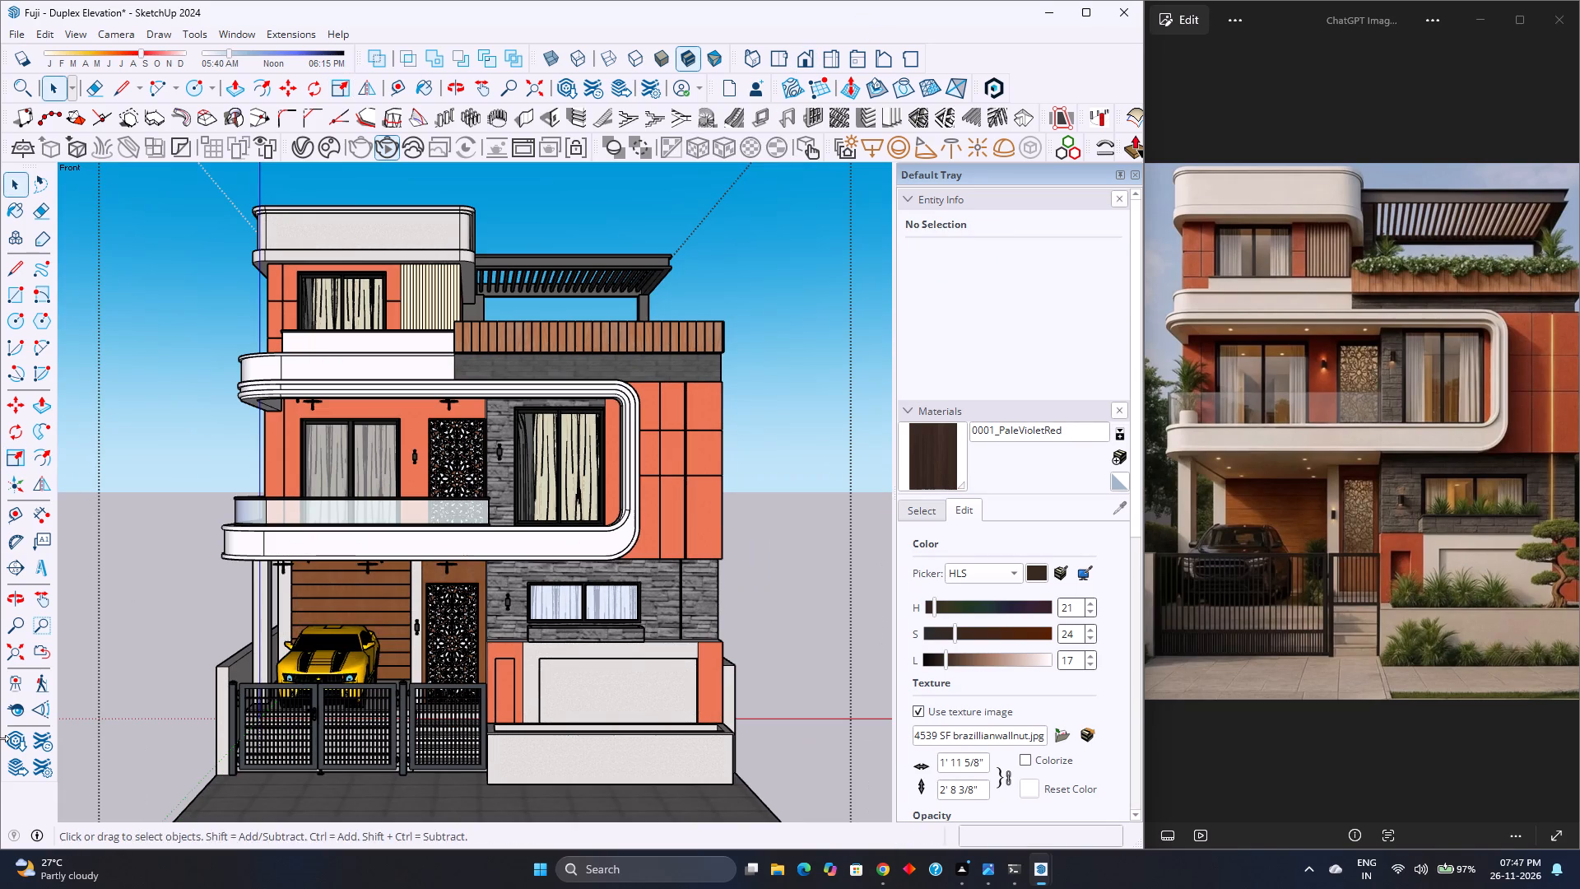
{"action": "left_click", "coordinate": [20, 657]}
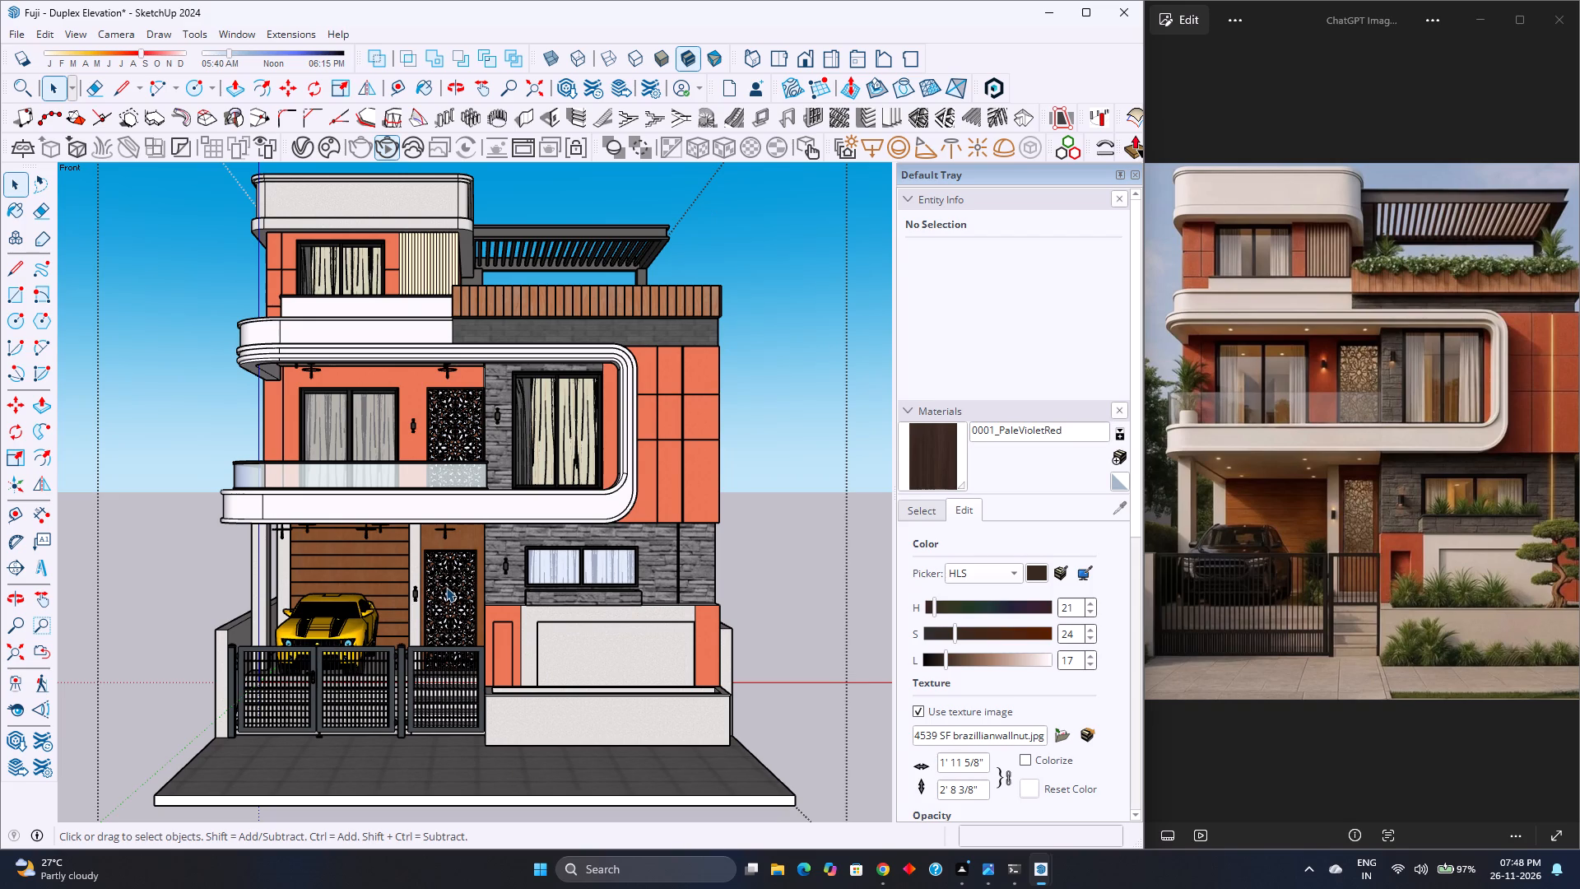
{"action": "left_click", "coordinate": [21, 32]}
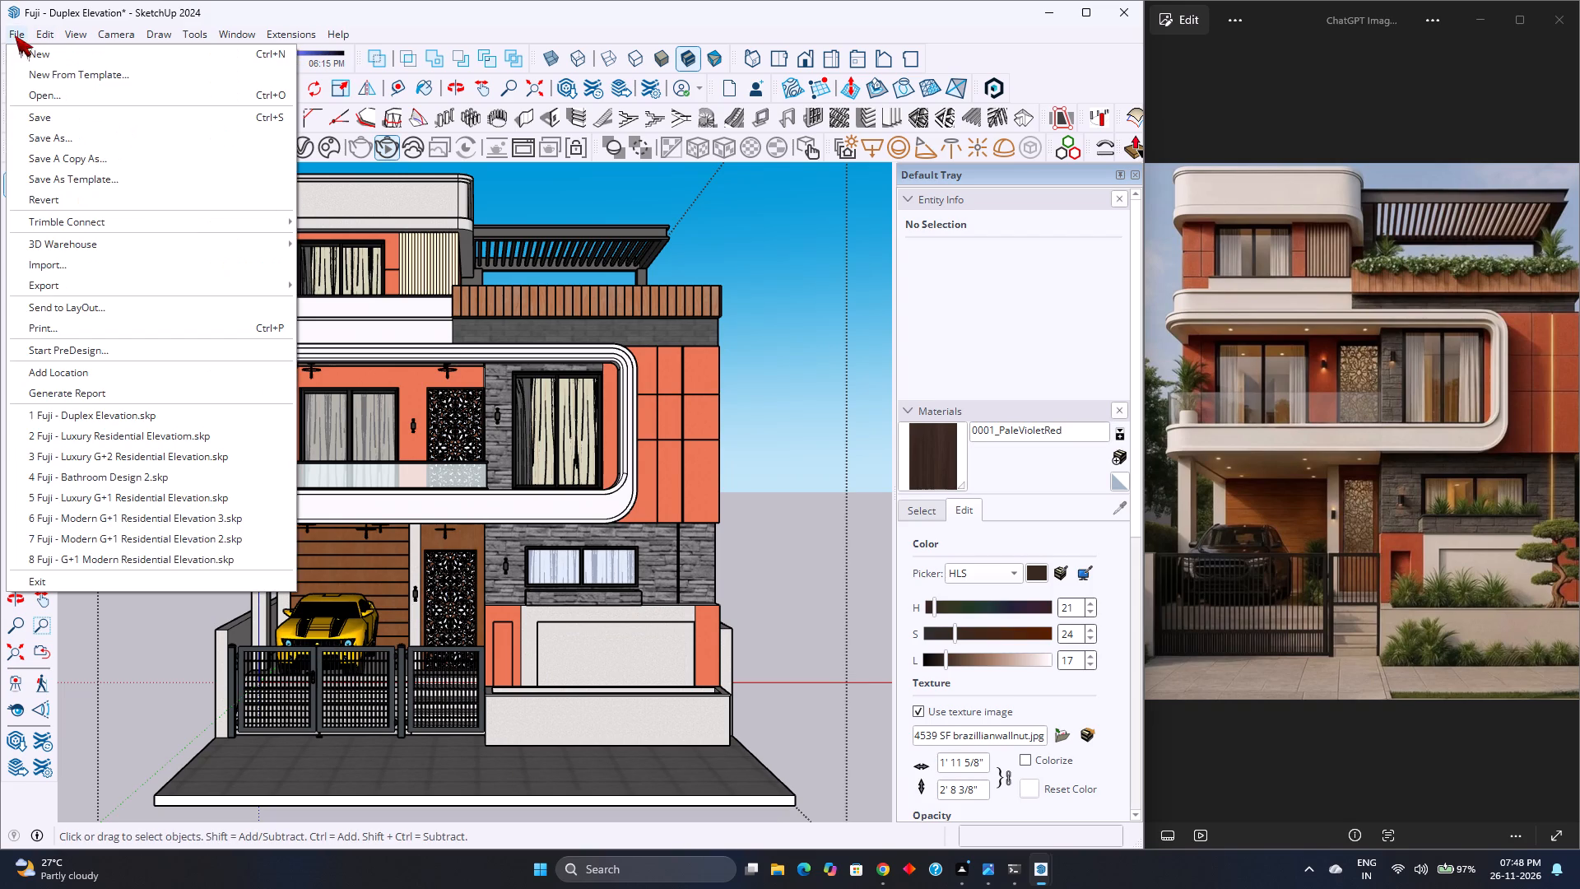
{"action": "left_click", "coordinate": [68, 107]}
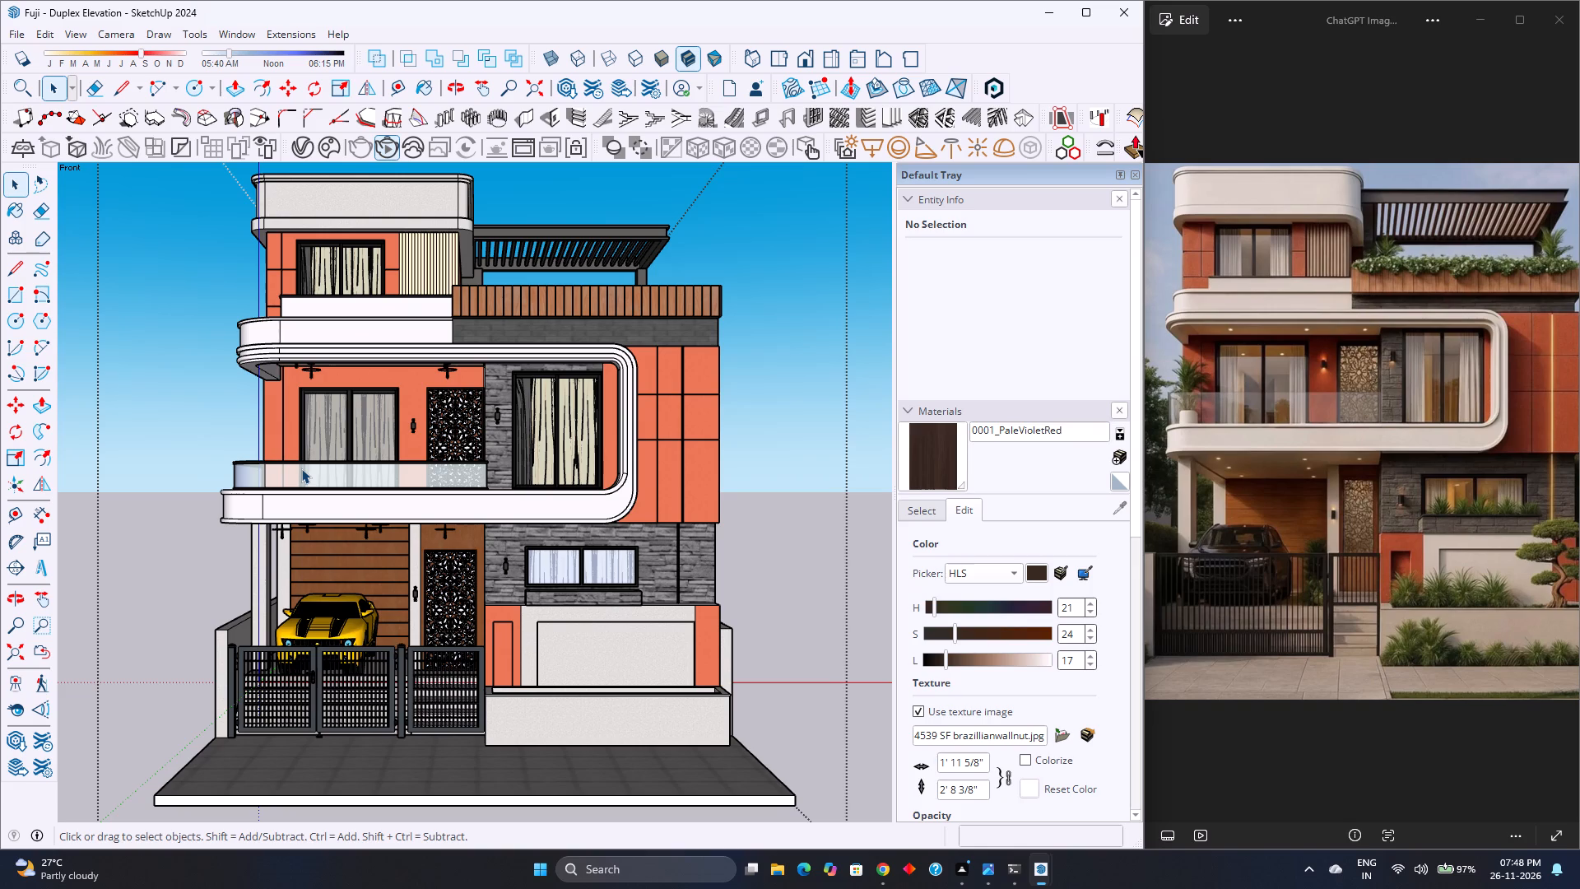
Examine the front elevation at several zoom distances against the reference image, including the enlarged car behind the gate.
{"action": "scroll", "coordinate": [456, 468], "scroll_direction": "down", "scroll_amount": 2}
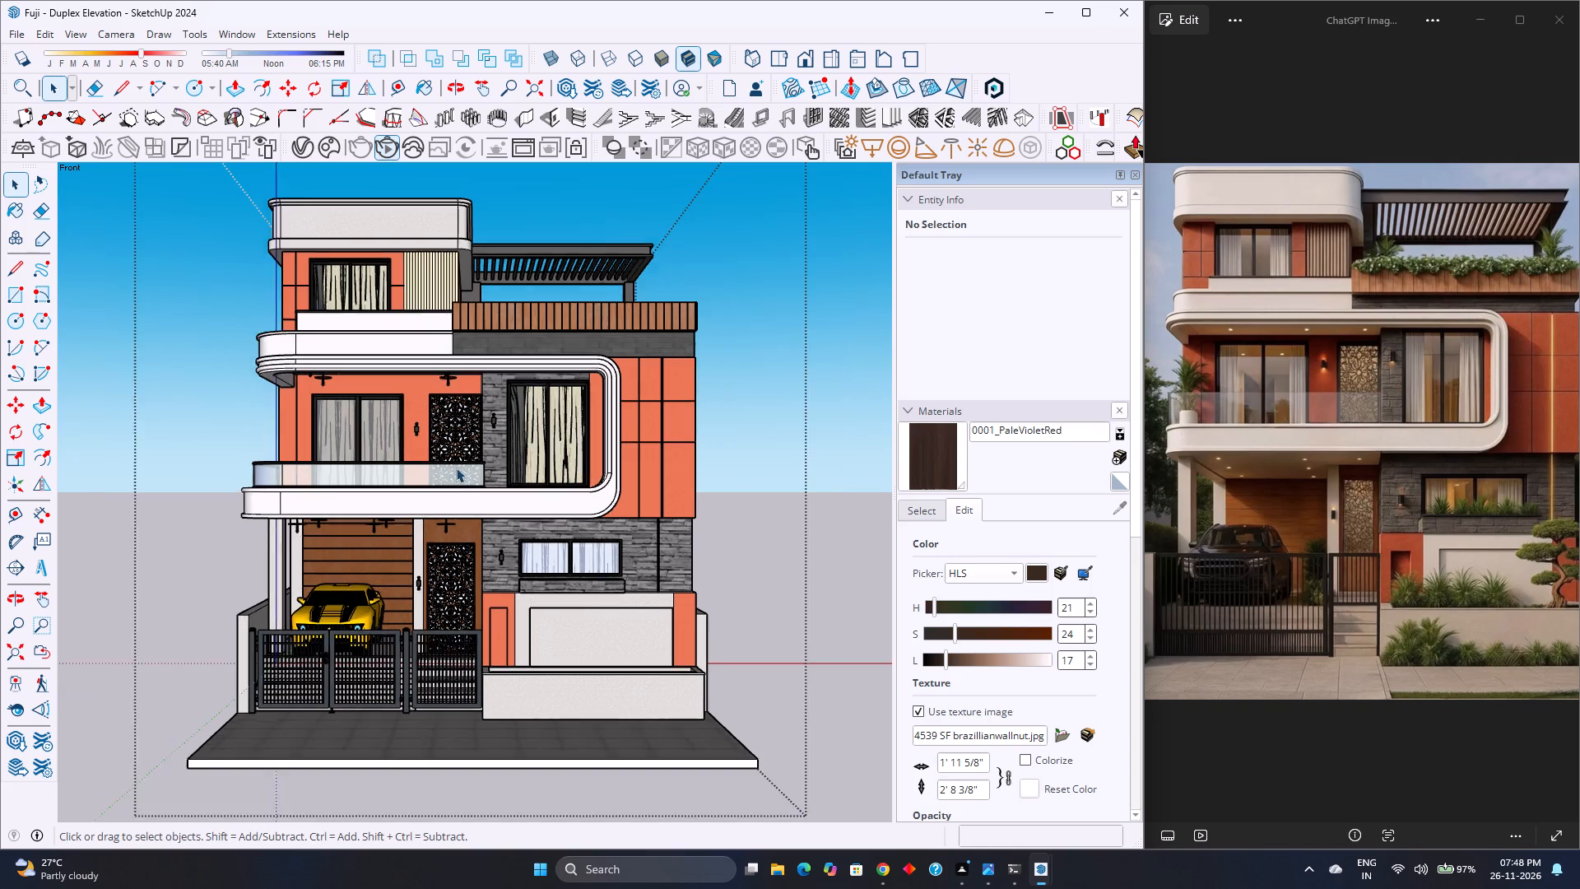
{"action": "scroll", "coordinate": [456, 468], "scroll_direction": "down", "scroll_amount": 2}
{"action": "scroll", "coordinate": [456, 468], "scroll_direction": "up", "scroll_amount": 4}
{"action": "scroll", "coordinate": [456, 468], "scroll_direction": "down", "scroll_amount": 3}
{"action": "scroll", "coordinate": [456, 468], "scroll_direction": "up", "scroll_amount": 3}
{"action": "scroll", "coordinate": [456, 468], "scroll_direction": "down", "scroll_amount": 2}
{"action": "scroll", "coordinate": [456, 468], "scroll_direction": "up", "scroll_amount": 2}
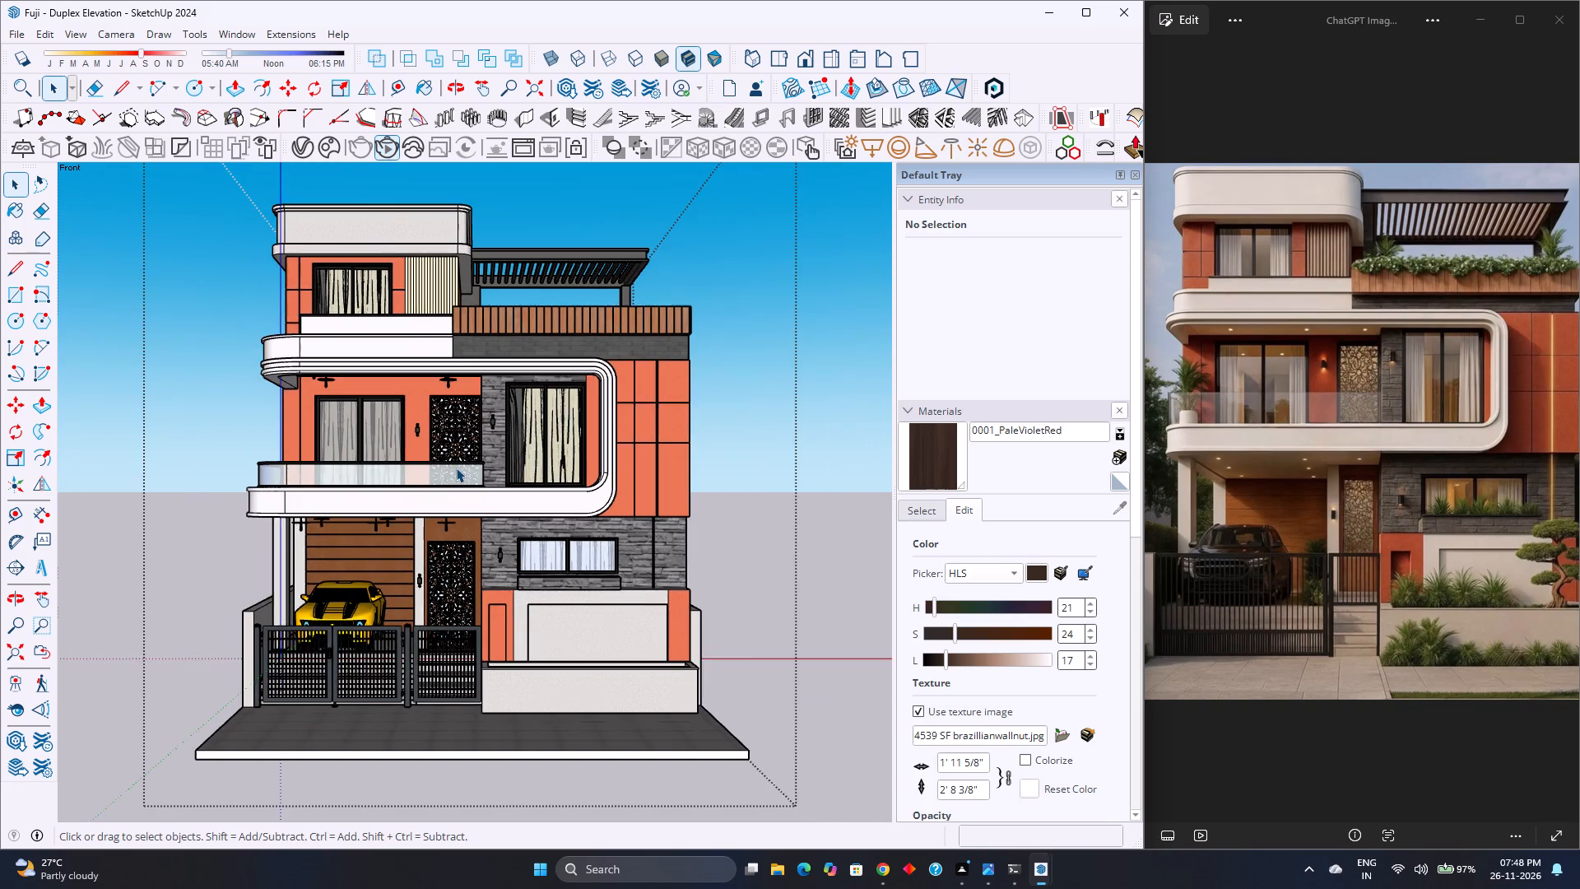
{"action": "scroll", "coordinate": [456, 468], "scroll_direction": "down", "scroll_amount": 4}
{"action": "scroll", "coordinate": [456, 468], "scroll_direction": "up", "scroll_amount": 4}
{"action": "scroll", "coordinate": [456, 468], "scroll_direction": "down", "scroll_amount": 3}
{"action": "scroll", "coordinate": [456, 468], "scroll_direction": "up", "scroll_amount": 2}
{"action": "scroll", "coordinate": [456, 468], "scroll_direction": "down", "scroll_amount": 2}
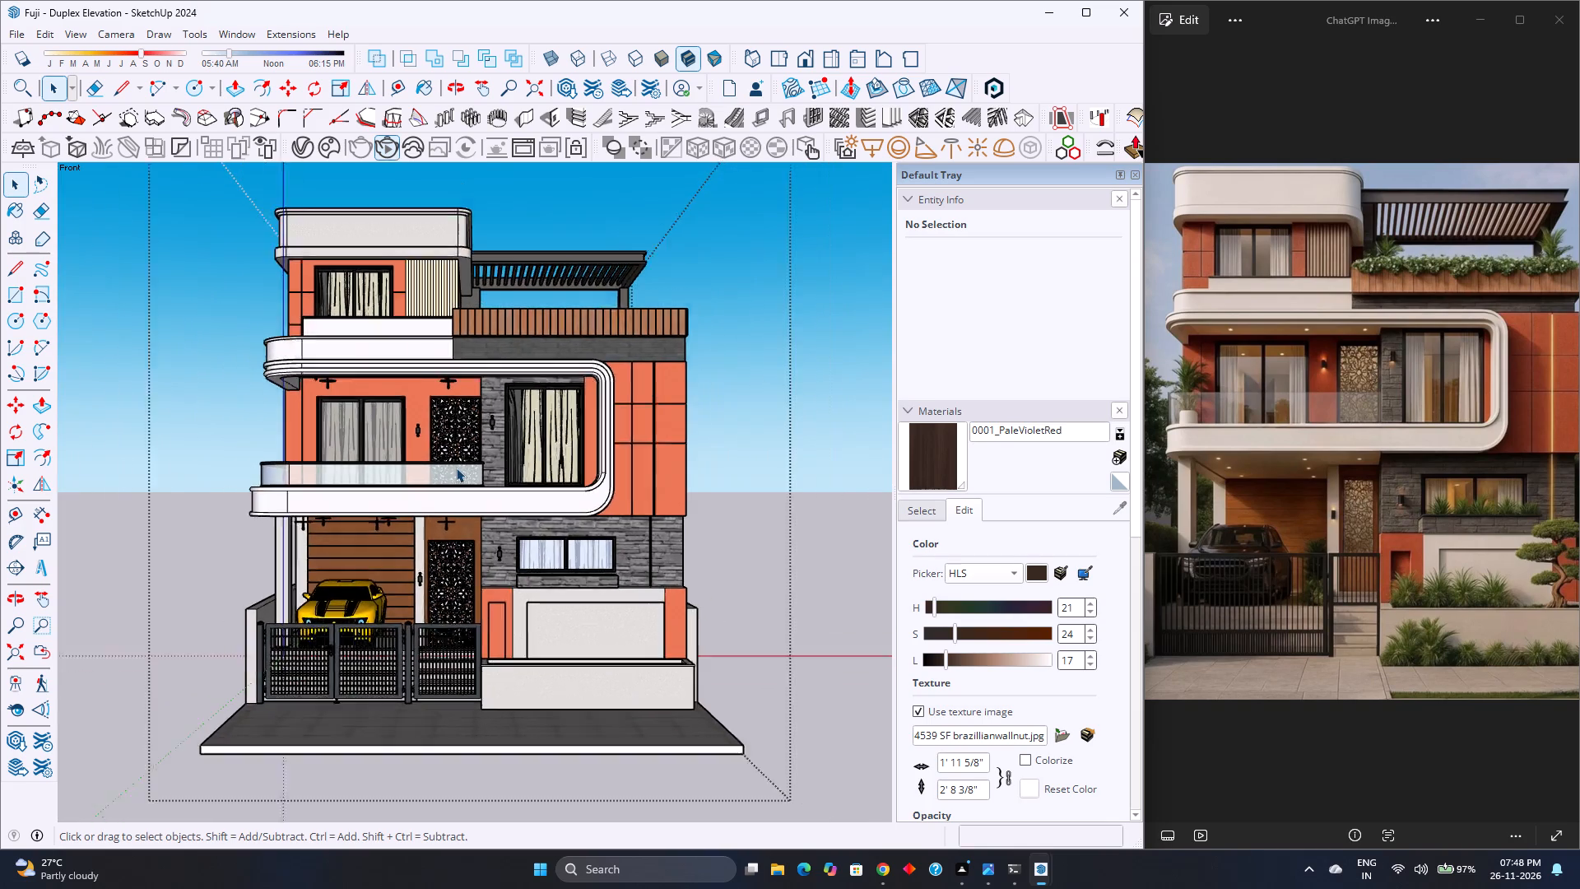
{"action": "scroll", "coordinate": [456, 468], "scroll_direction": "down", "scroll_amount": 2}
{"action": "scroll", "coordinate": [456, 468], "scroll_direction": "up", "scroll_amount": 4}
{"action": "scroll", "coordinate": [456, 468], "scroll_direction": "down", "scroll_amount": 3}
{"action": "scroll", "coordinate": [456, 468], "scroll_direction": "up", "scroll_amount": 2}
{"action": "scroll", "coordinate": [456, 470], "scroll_direction": "down", "scroll_amount": 3}
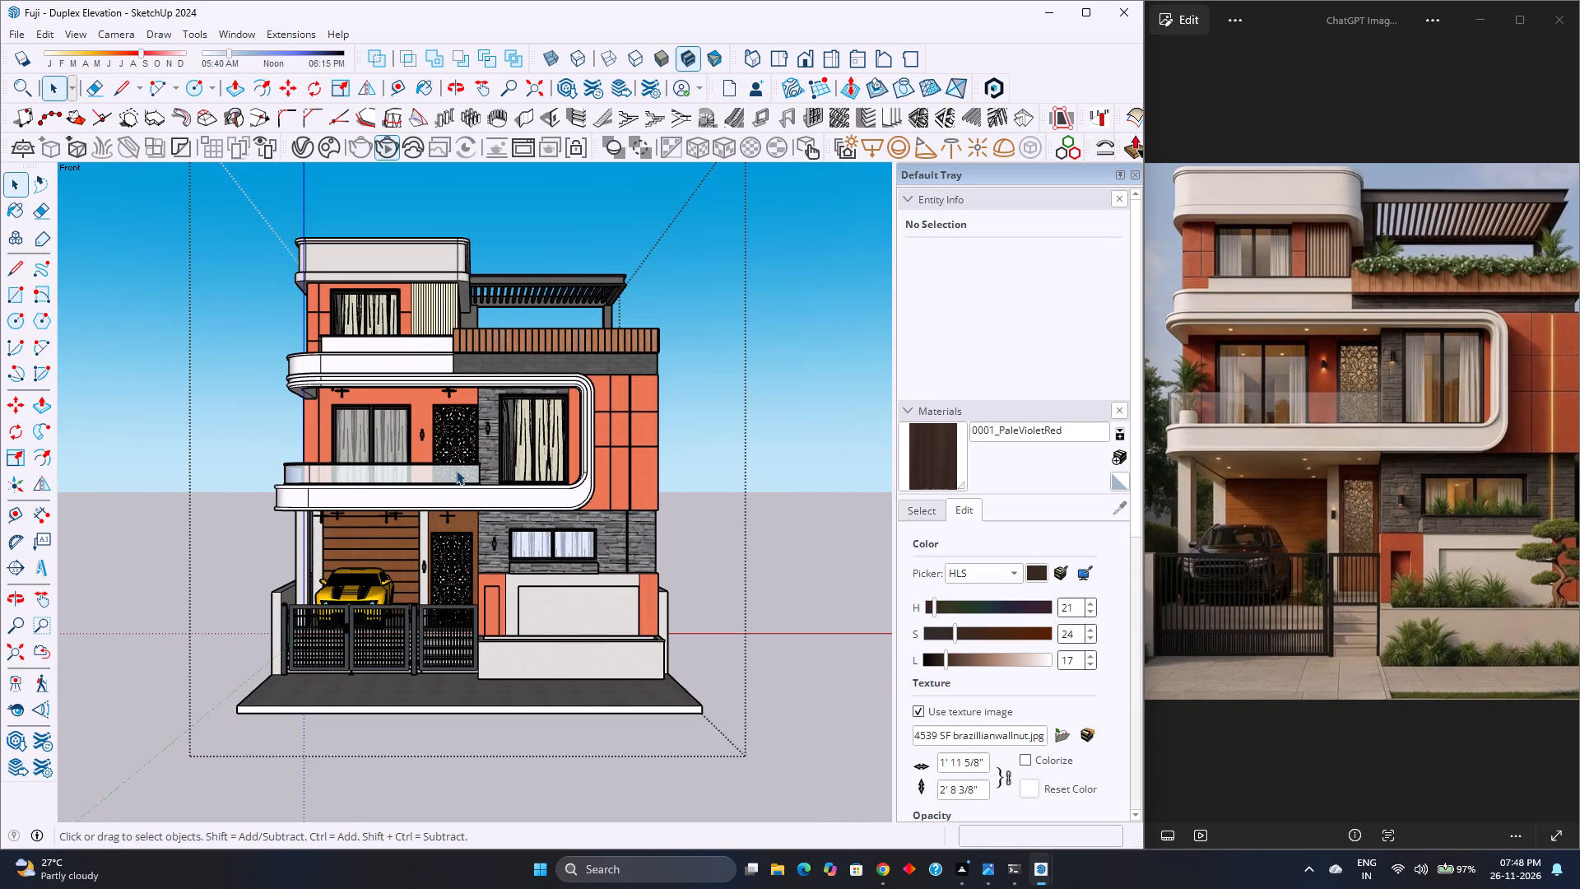
{"action": "scroll", "coordinate": [495, 328], "scroll_direction": "up", "scroll_amount": 2}
{"action": "scroll", "coordinate": [495, 329], "scroll_direction": "down", "scroll_amount": 2}
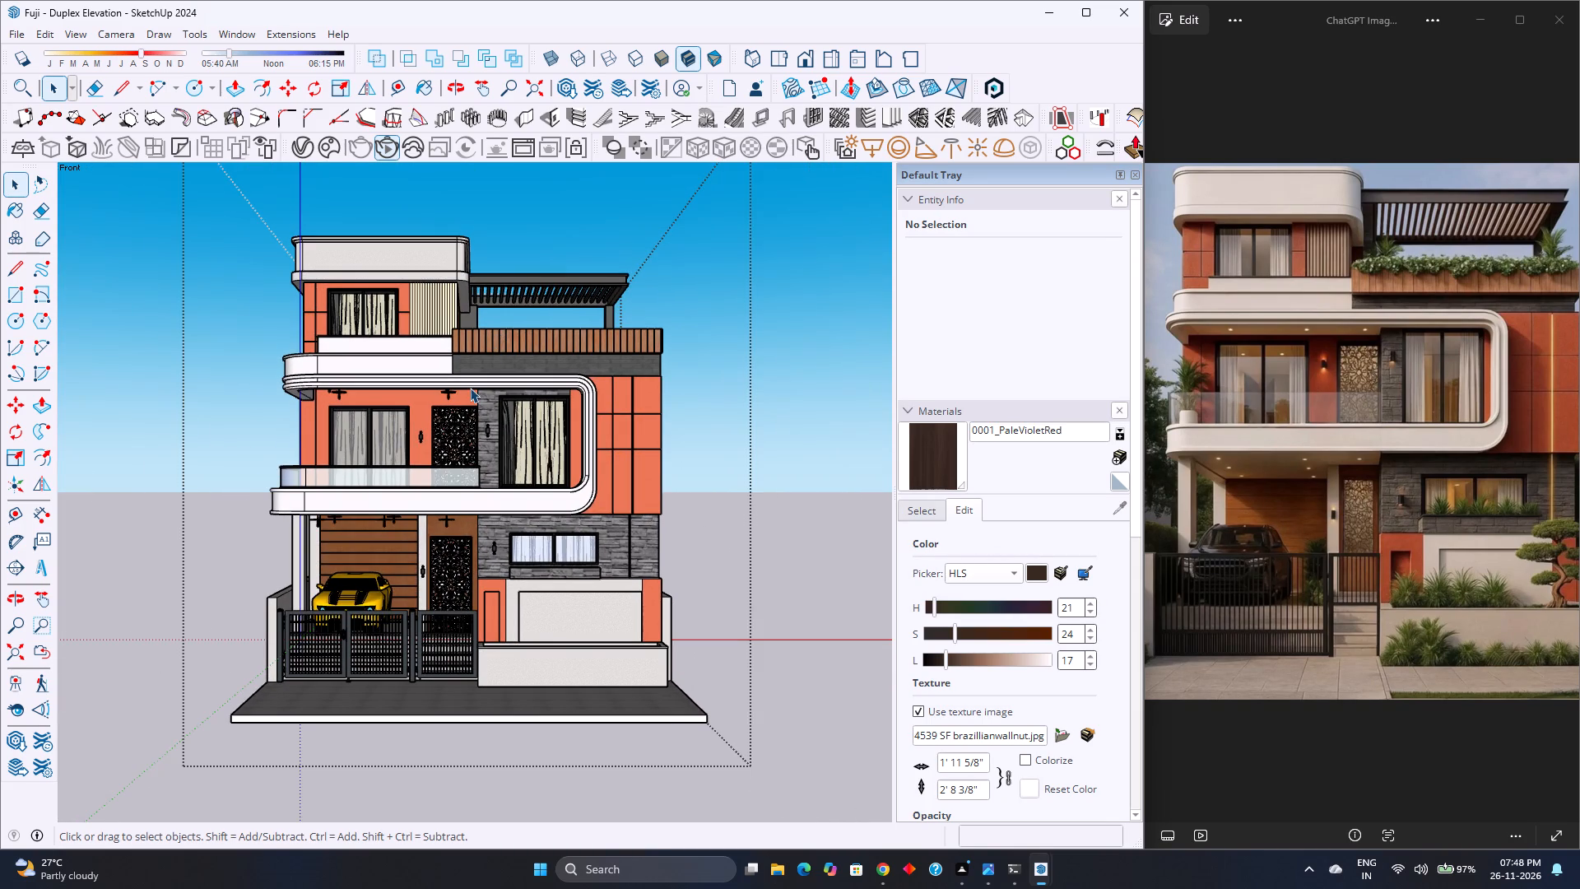
{"action": "scroll", "coordinate": [470, 388], "scroll_direction": "up", "scroll_amount": 1}
{"action": "scroll", "coordinate": [470, 388], "scroll_direction": "down", "scroll_amount": 1}
{"action": "scroll", "coordinate": [470, 388], "scroll_direction": "up", "scroll_amount": 2}
{"action": "scroll", "coordinate": [470, 388], "scroll_direction": "down", "scroll_amount": 1}
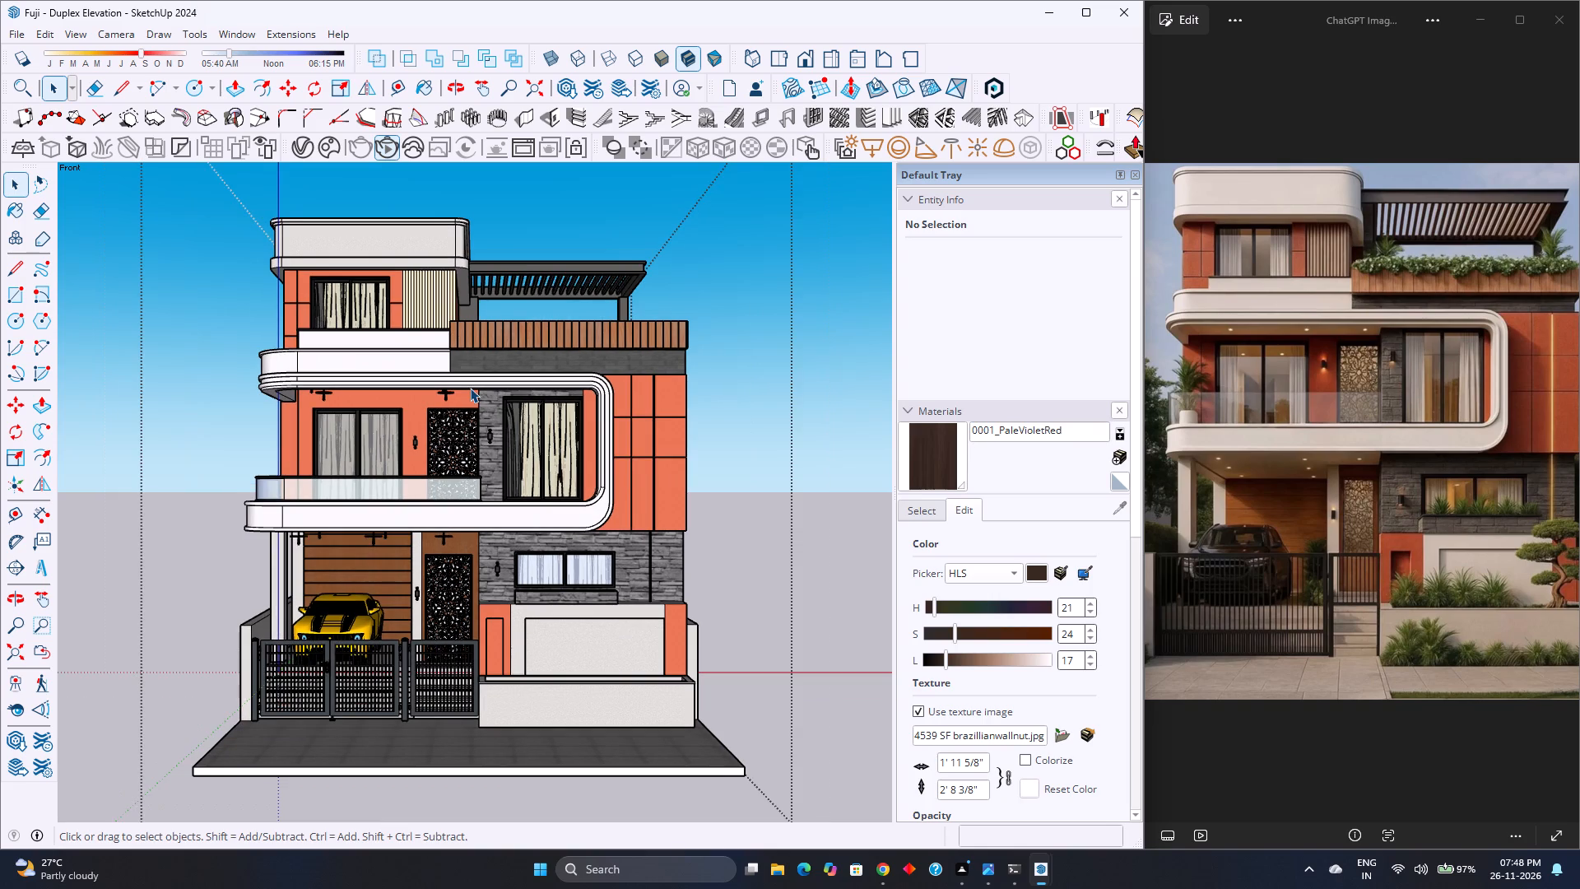
{"action": "scroll", "coordinate": [470, 388], "scroll_direction": "up", "scroll_amount": 1}
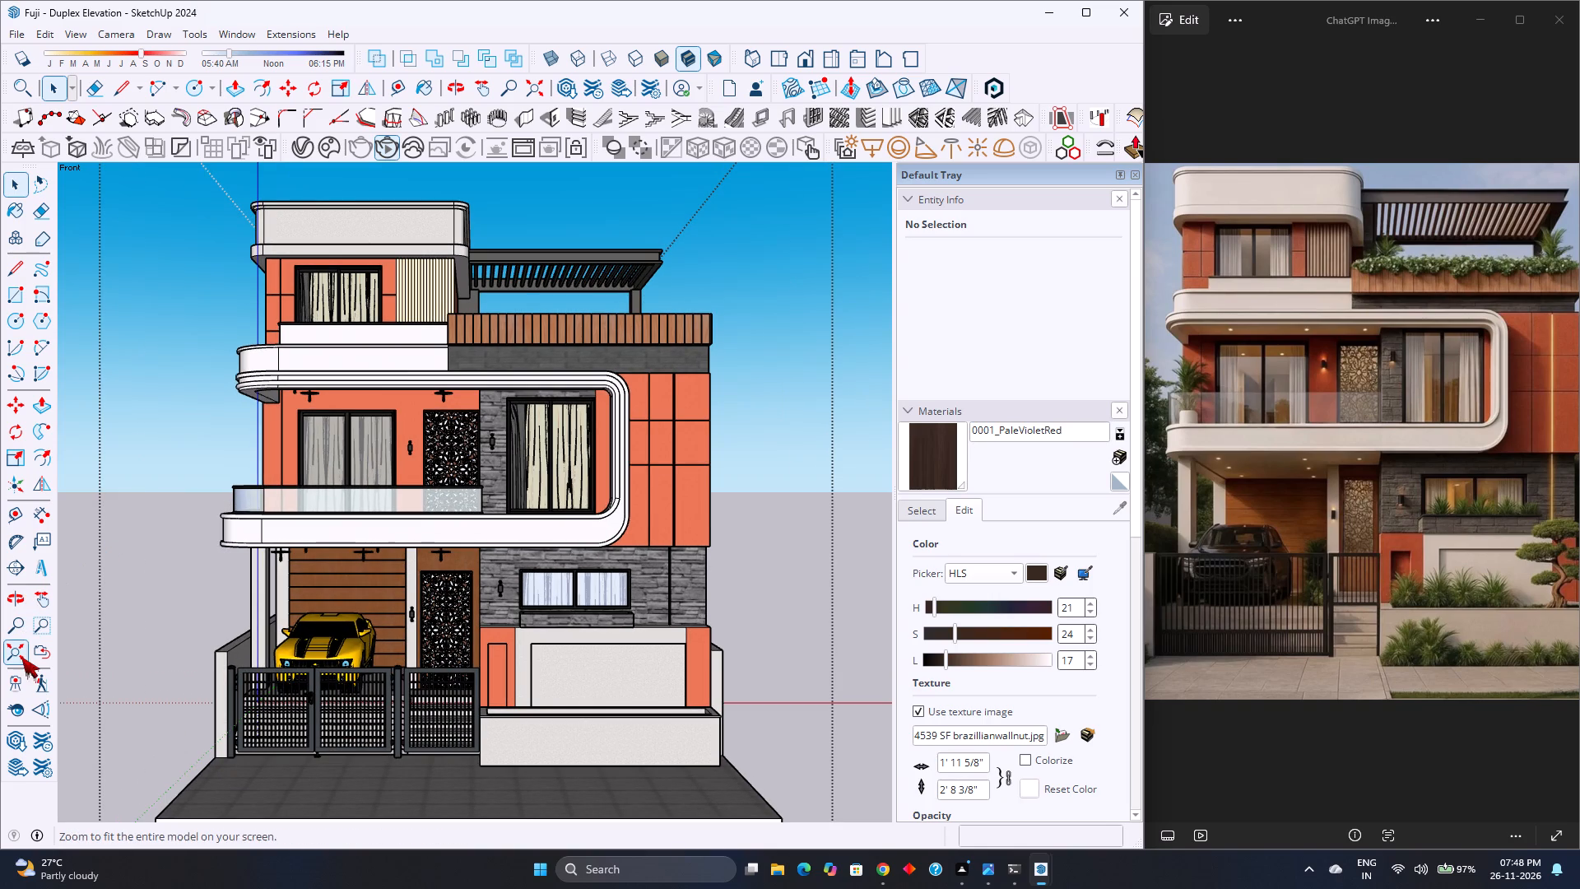
Fit the whole duplex in the front view and examine the elevation's framing at several zoom distances against the reference image.
{"action": "left_click", "coordinate": [22, 659]}
{"action": "scroll", "coordinate": [394, 463], "scroll_direction": "down", "scroll_amount": 4}
{"action": "scroll", "coordinate": [394, 463], "scroll_direction": "up", "scroll_amount": 3}
{"action": "scroll", "coordinate": [394, 463], "scroll_direction": "down", "scroll_amount": 3}
{"action": "scroll", "coordinate": [394, 463], "scroll_direction": "up", "scroll_amount": 2}
{"action": "scroll", "coordinate": [394, 465], "scroll_direction": "down", "scroll_amount": 3}
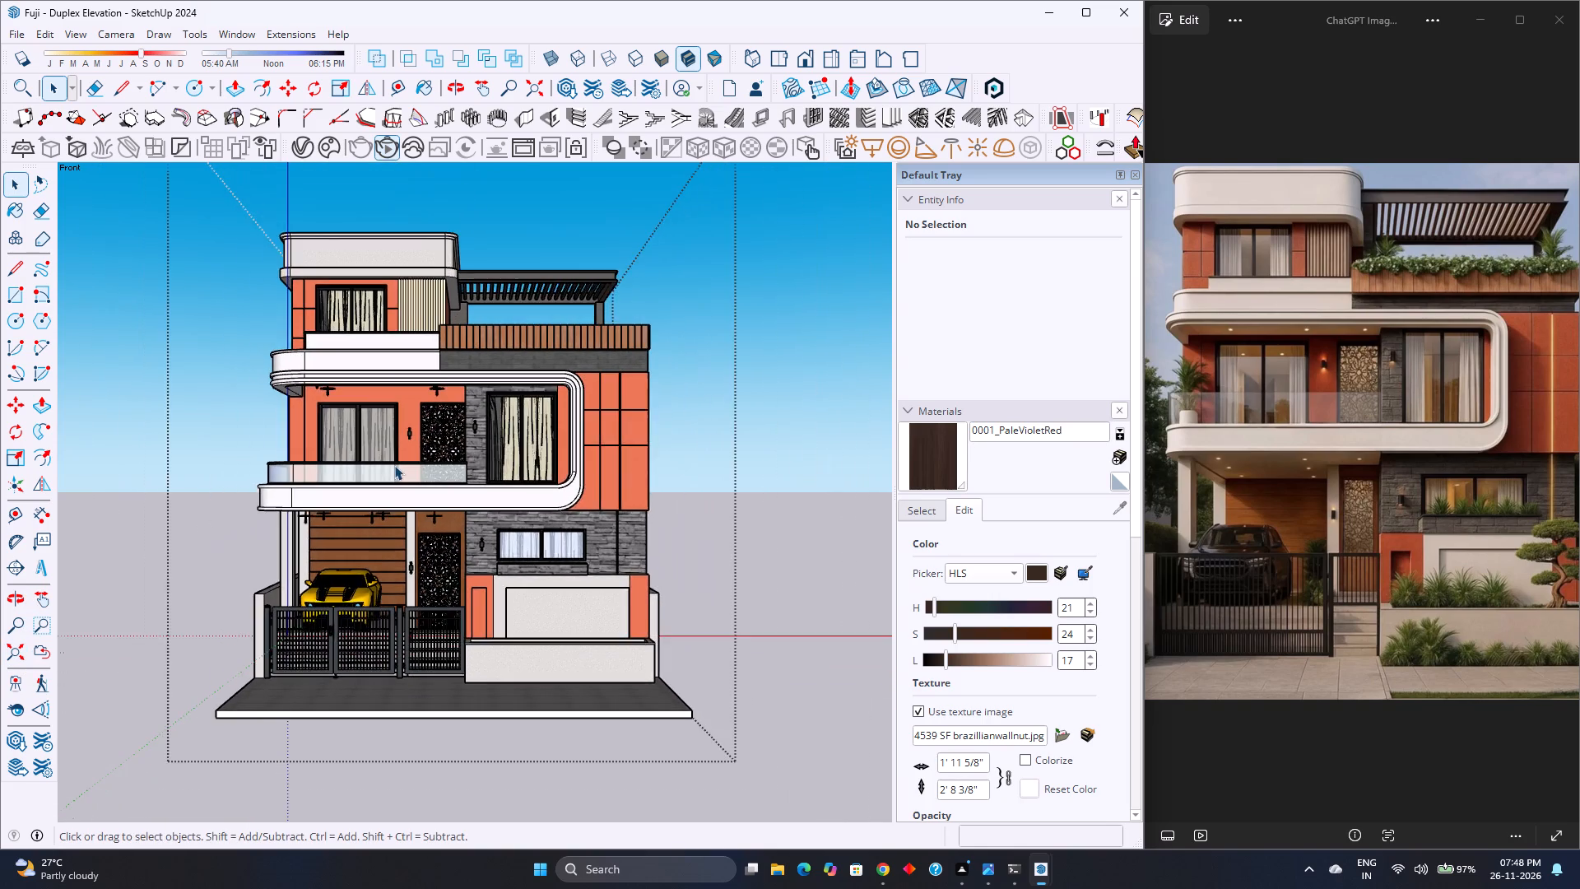
{"action": "scroll", "coordinate": [394, 465], "scroll_direction": "up", "scroll_amount": 3}
{"action": "scroll", "coordinate": [394, 465], "scroll_direction": "down", "scroll_amount": 1}
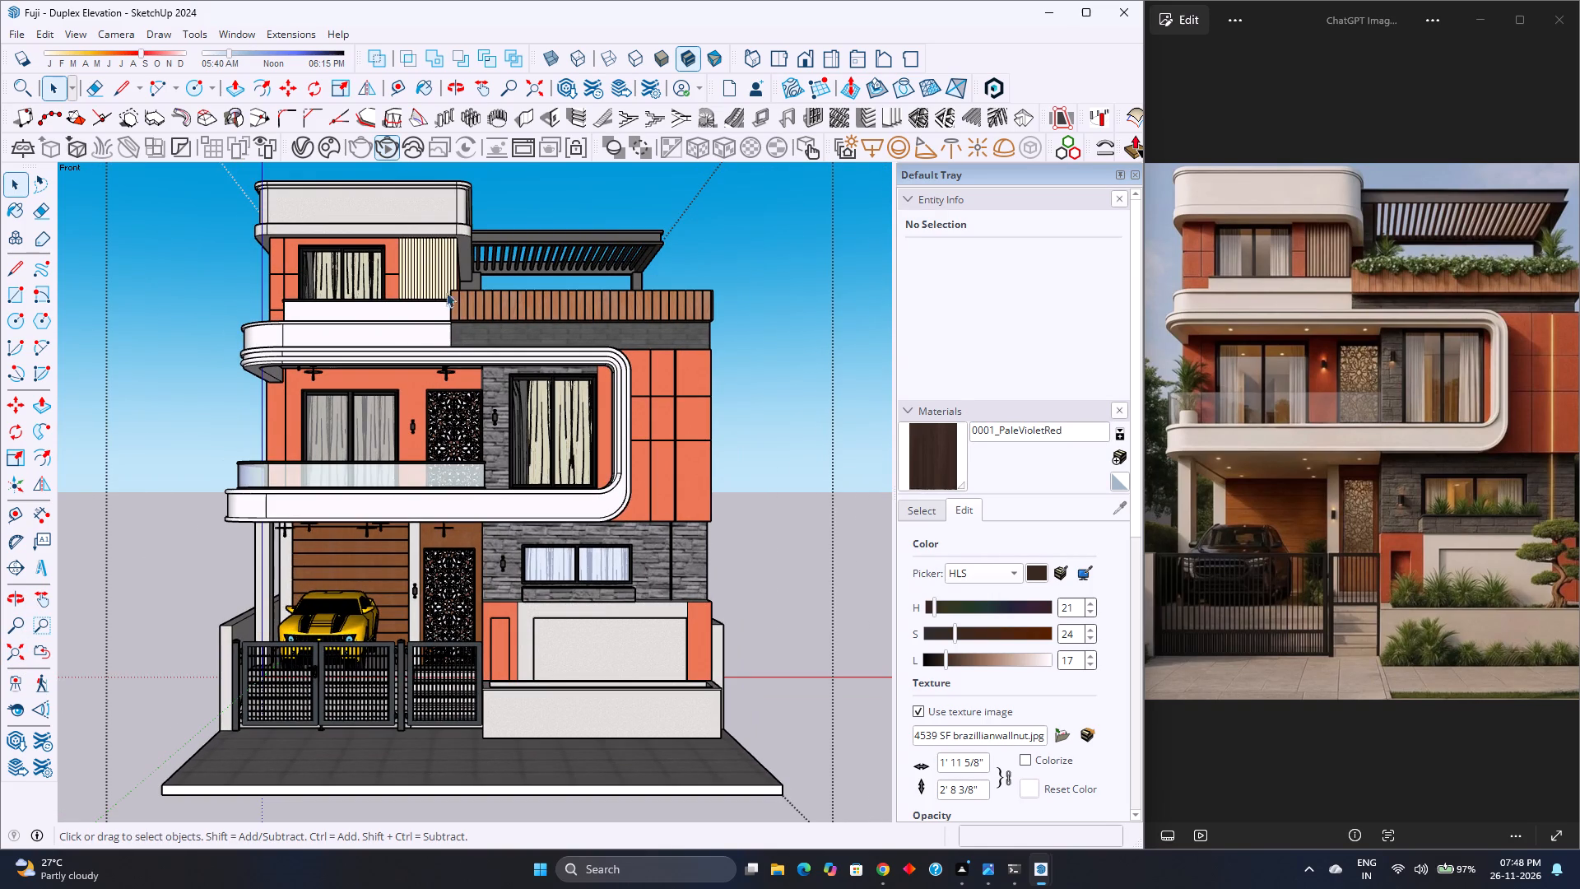
{"action": "scroll", "coordinate": [495, 180], "scroll_direction": "up", "scroll_amount": 1}
{"action": "scroll", "coordinate": [495, 180], "scroll_direction": "down", "scroll_amount": 1}
{"action": "scroll", "coordinate": [495, 180], "scroll_direction": "up", "scroll_amount": 1}
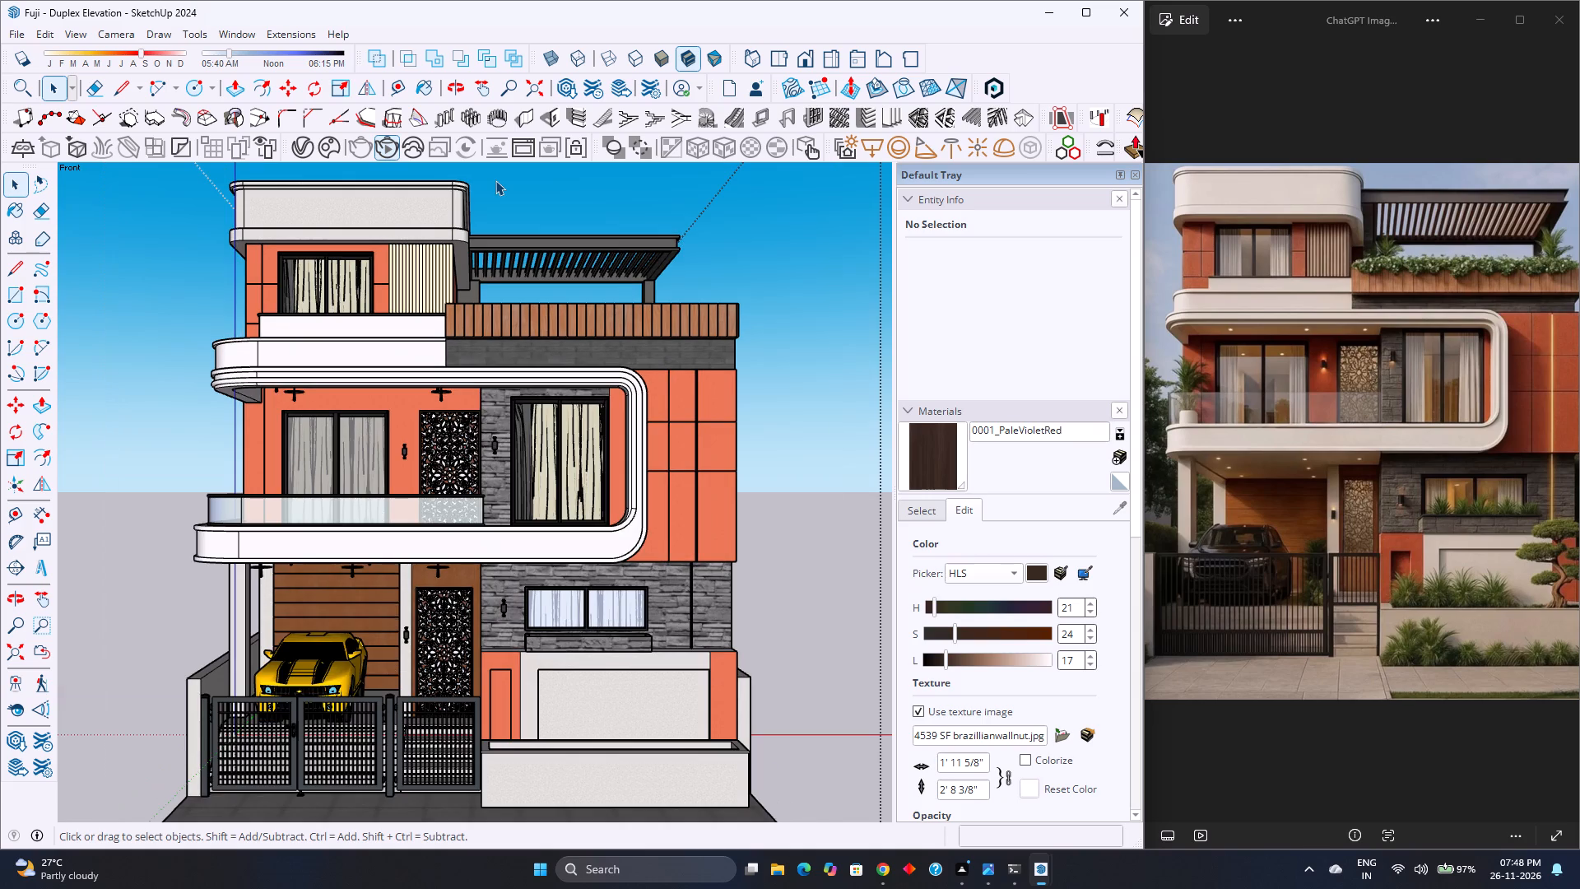
{"action": "scroll", "coordinate": [495, 180], "scroll_direction": "down", "scroll_amount": 1}
{"action": "scroll", "coordinate": [495, 180], "scroll_direction": "up", "scroll_amount": 1}
{"action": "scroll", "coordinate": [495, 180], "scroll_direction": "down", "scroll_amount": 1}
{"action": "scroll", "coordinate": [495, 180], "scroll_direction": "up", "scroll_amount": 1}
{"action": "scroll", "coordinate": [495, 180], "scroll_direction": "down", "scroll_amount": 1}
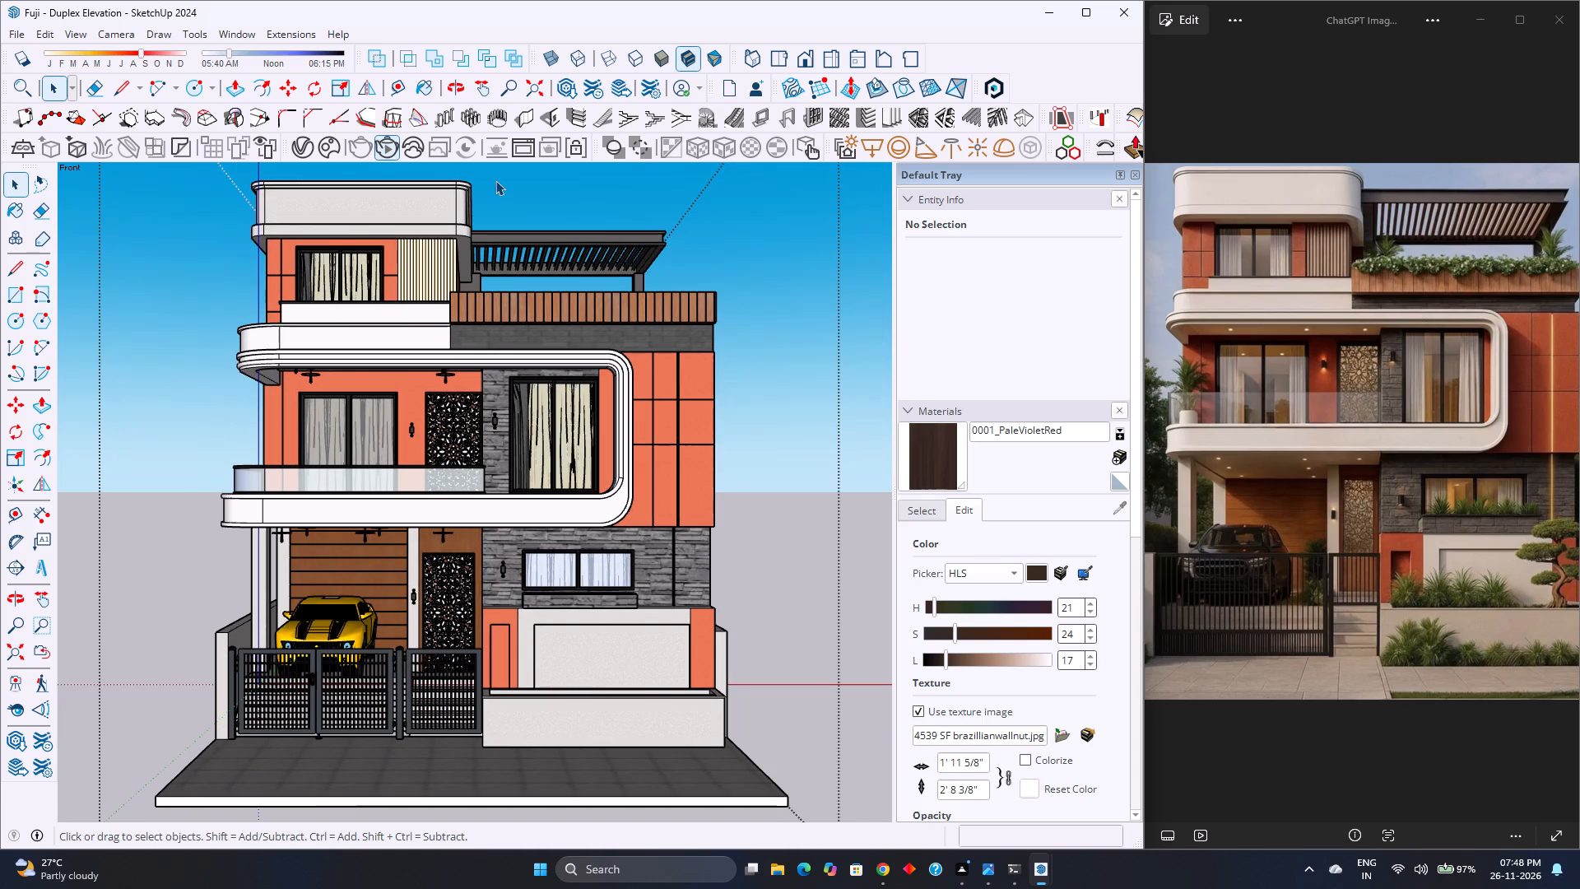
Run a V-Ray interactive render of the front elevation, inspect the image, and close the frame buffer.
{"action": "left_click", "coordinate": [387, 139]}
{"action": "left_click", "coordinate": [393, 155]}
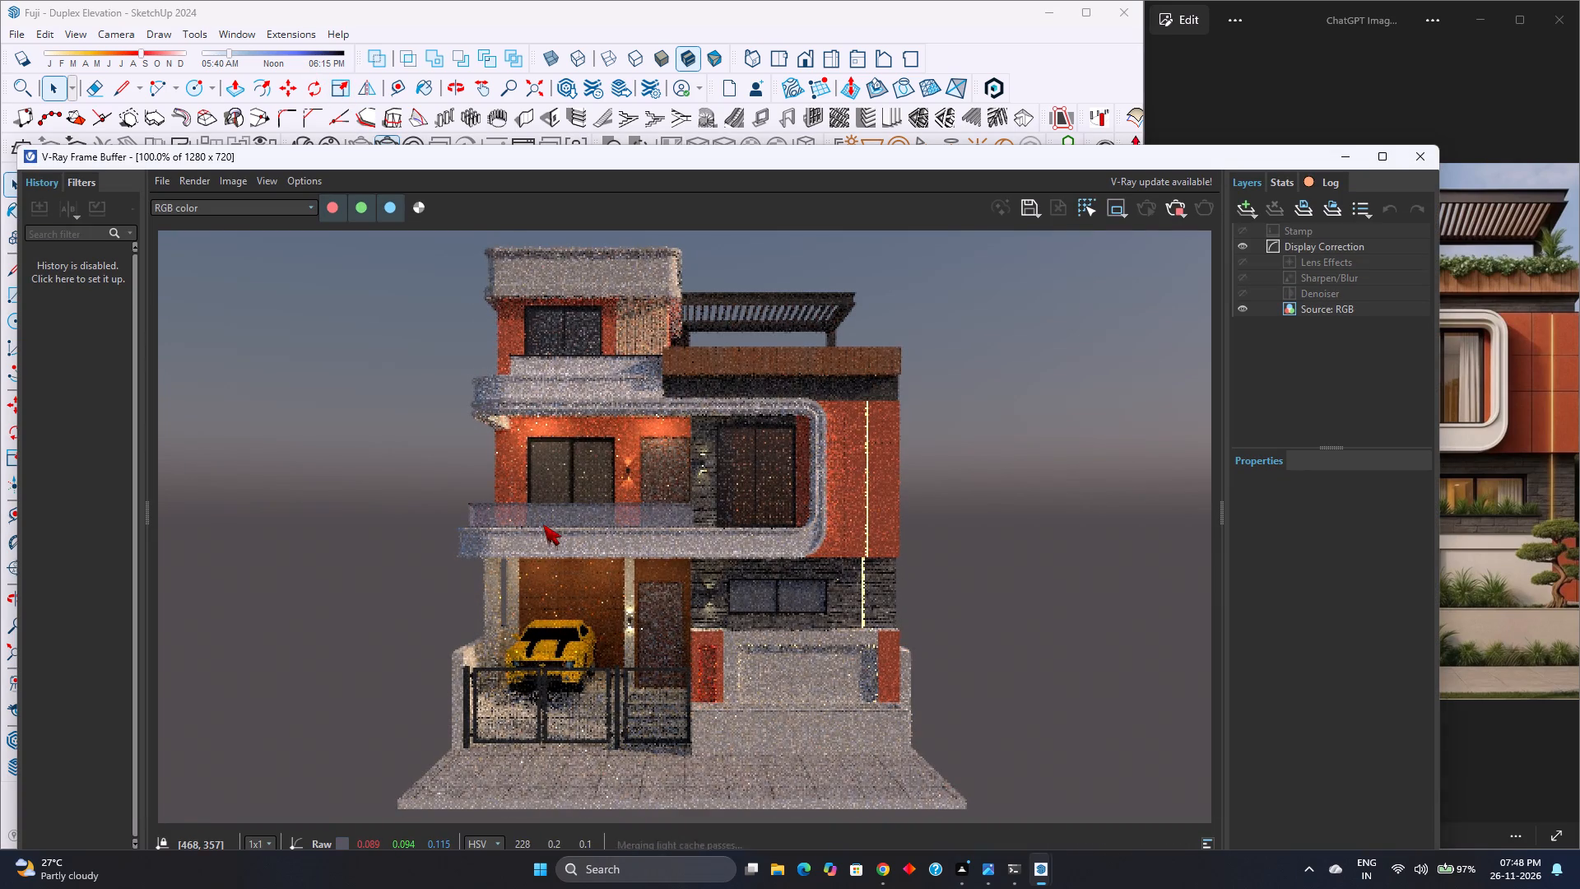
{"action": "scroll", "coordinate": [543, 524], "scroll_direction": "down", "scroll_amount": 1}
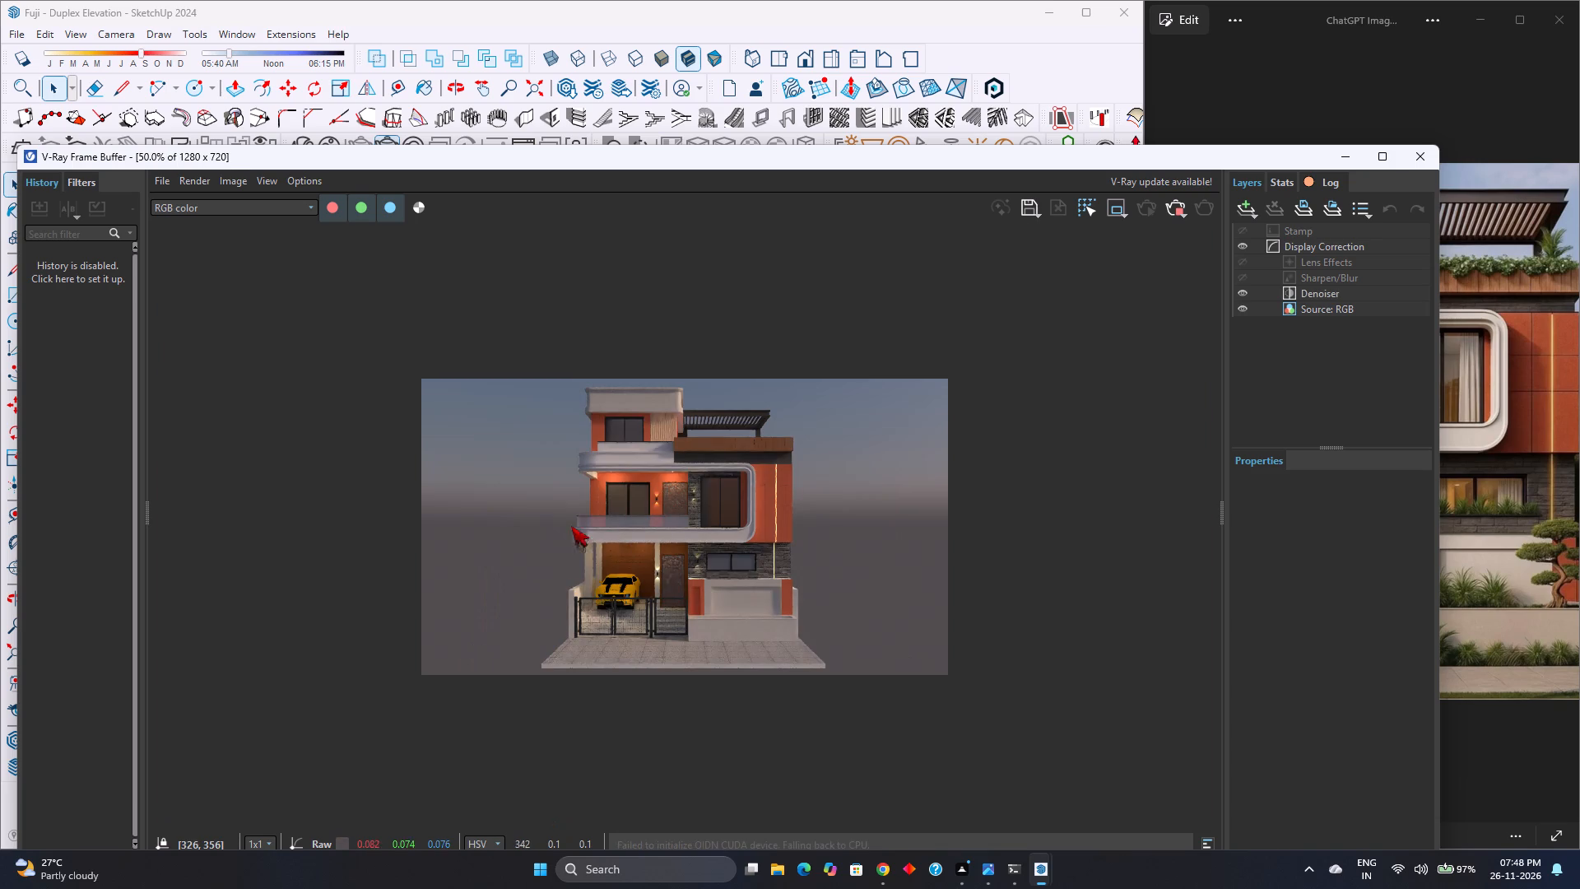
{"action": "scroll", "coordinate": [700, 556], "scroll_direction": "up", "scroll_amount": 1}
{"action": "scroll", "coordinate": [700, 556], "scroll_direction": "down", "scroll_amount": 1}
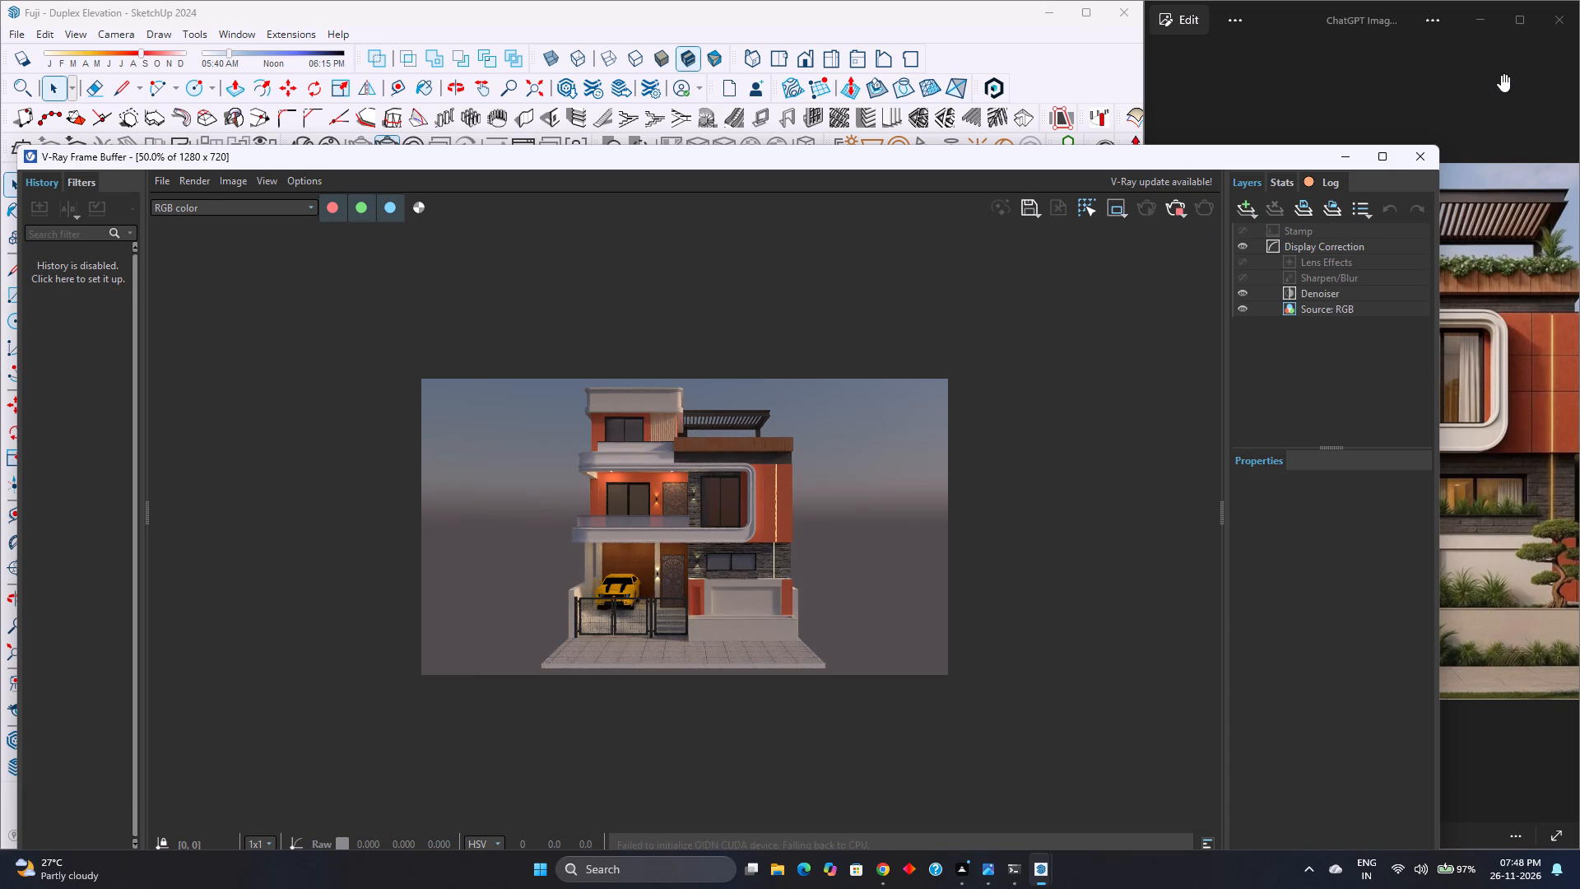
{"action": "left_click", "coordinate": [1420, 161]}
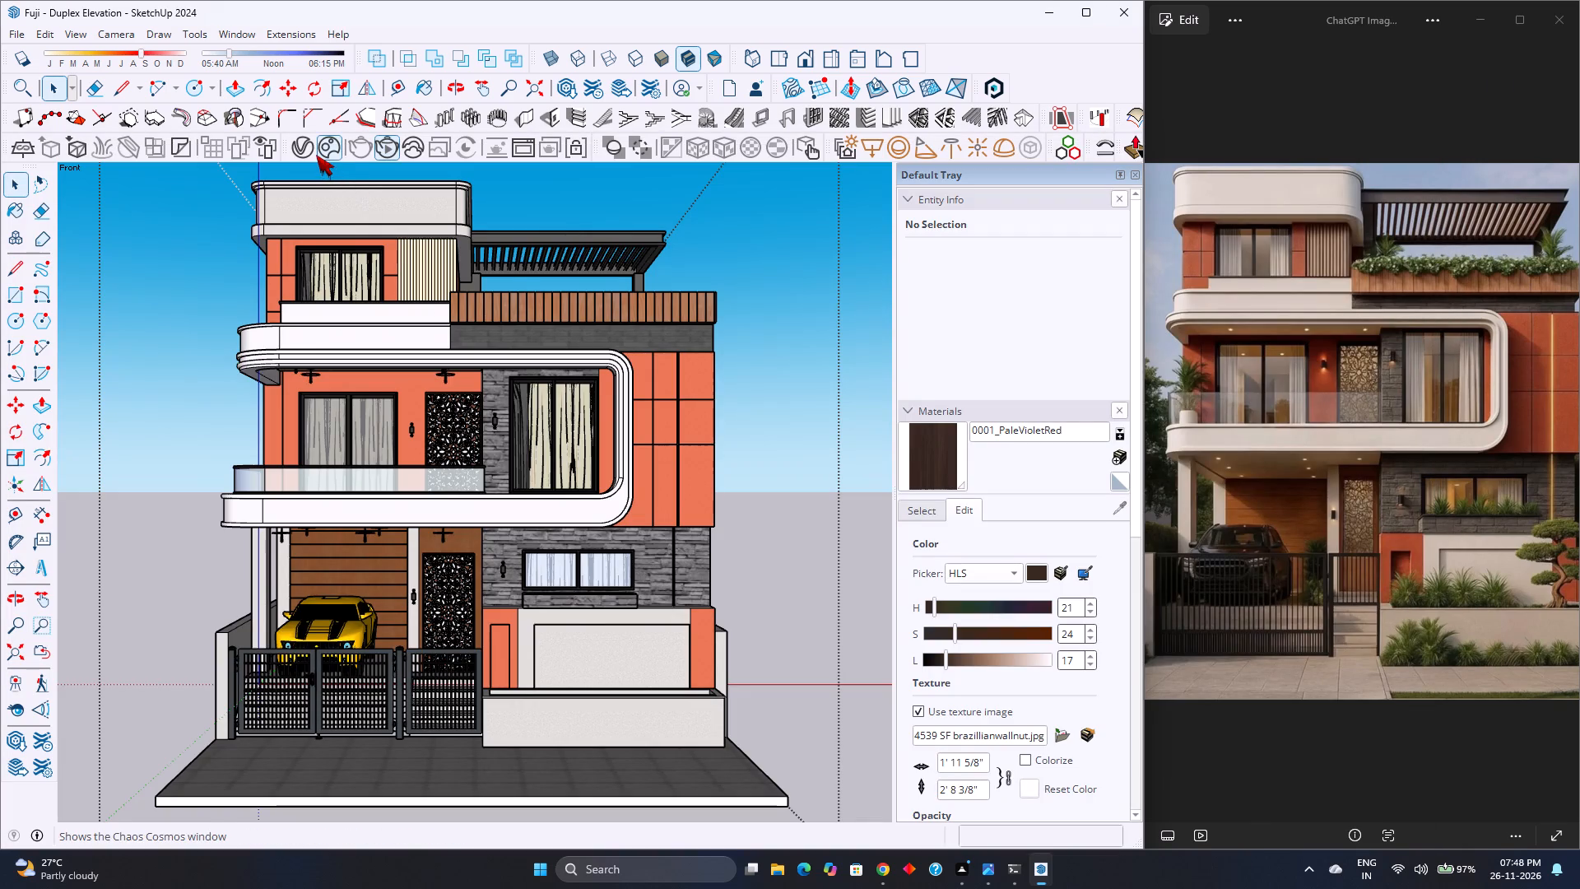
Set the V-Ray render output's aspect ratio to 4:5 - Portrait and close the asset editor.
{"action": "left_click", "coordinate": [306, 151]}
{"action": "left_click", "coordinate": [920, 151]}
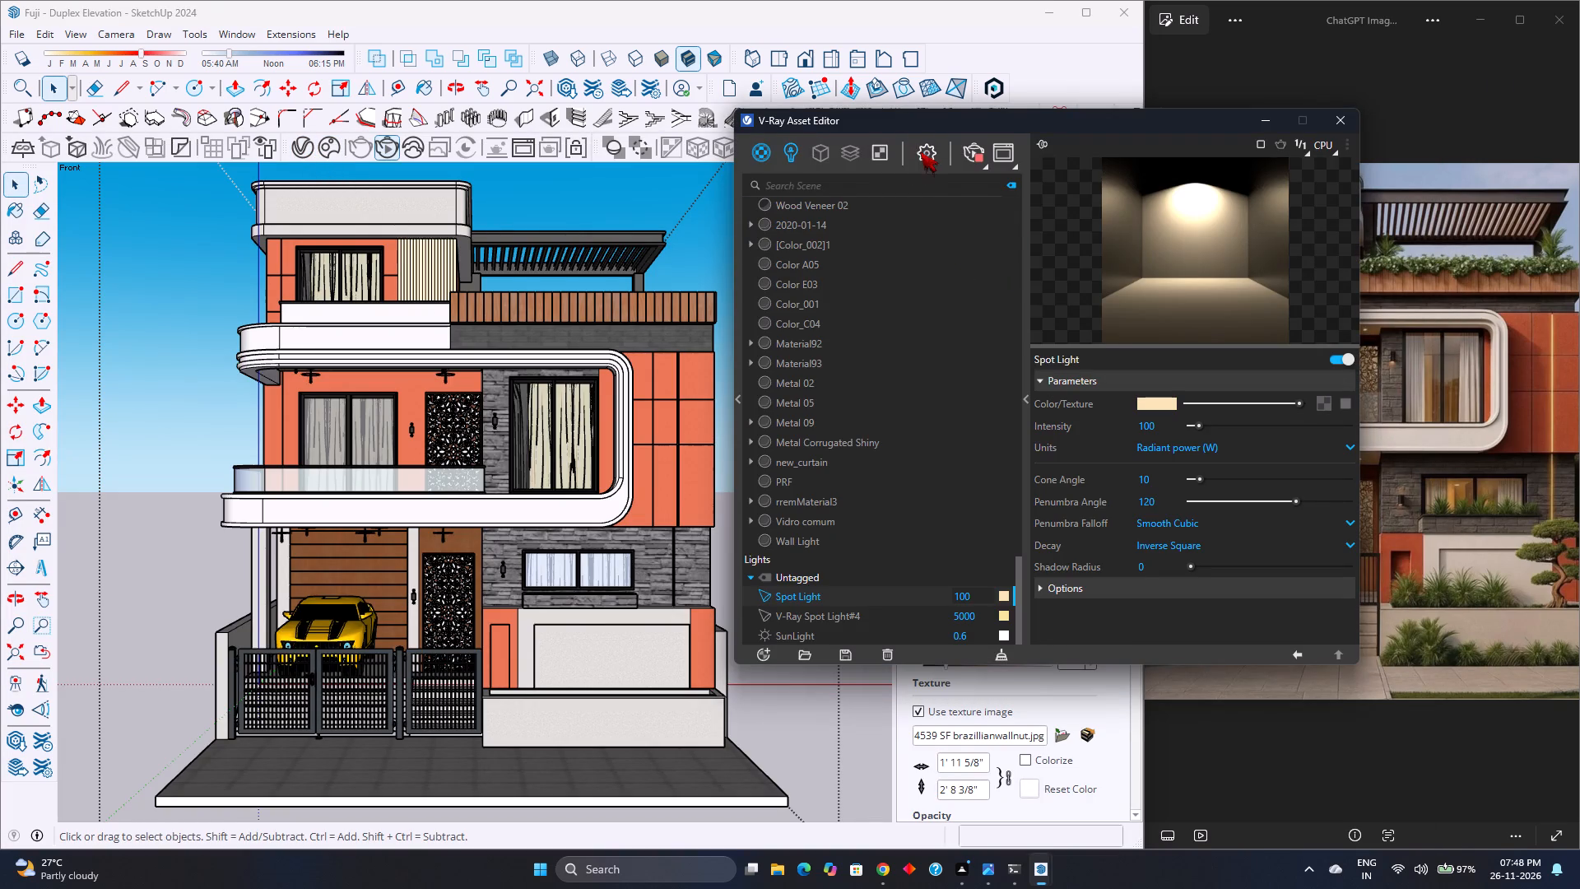
{"action": "left_click", "coordinate": [825, 355]}
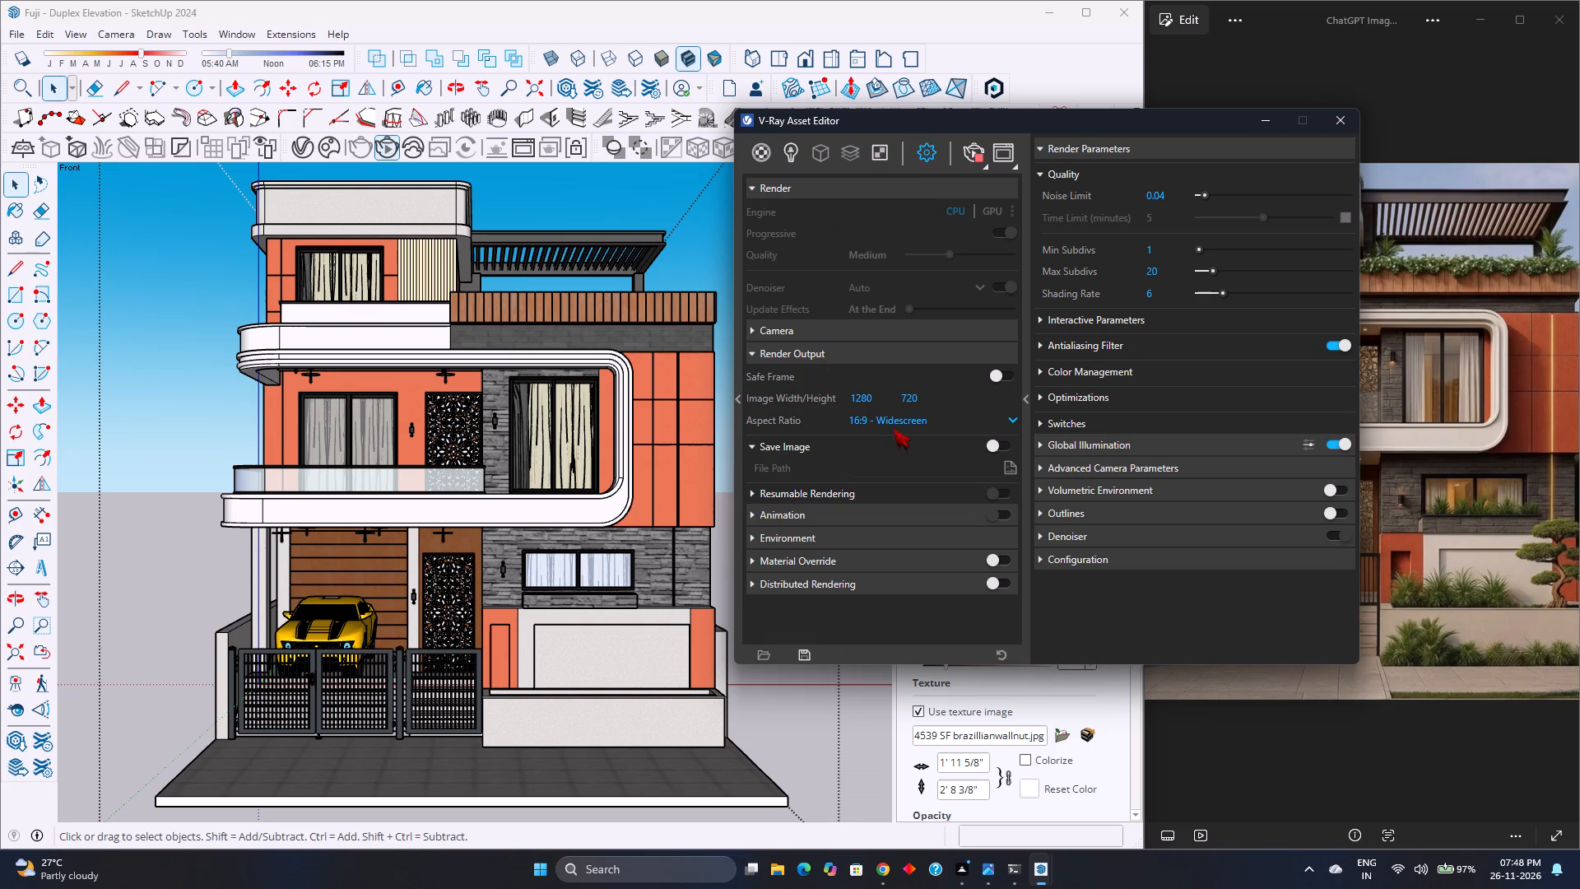
{"action": "left_click", "coordinate": [896, 426]}
{"action": "left_click", "coordinate": [901, 418]}
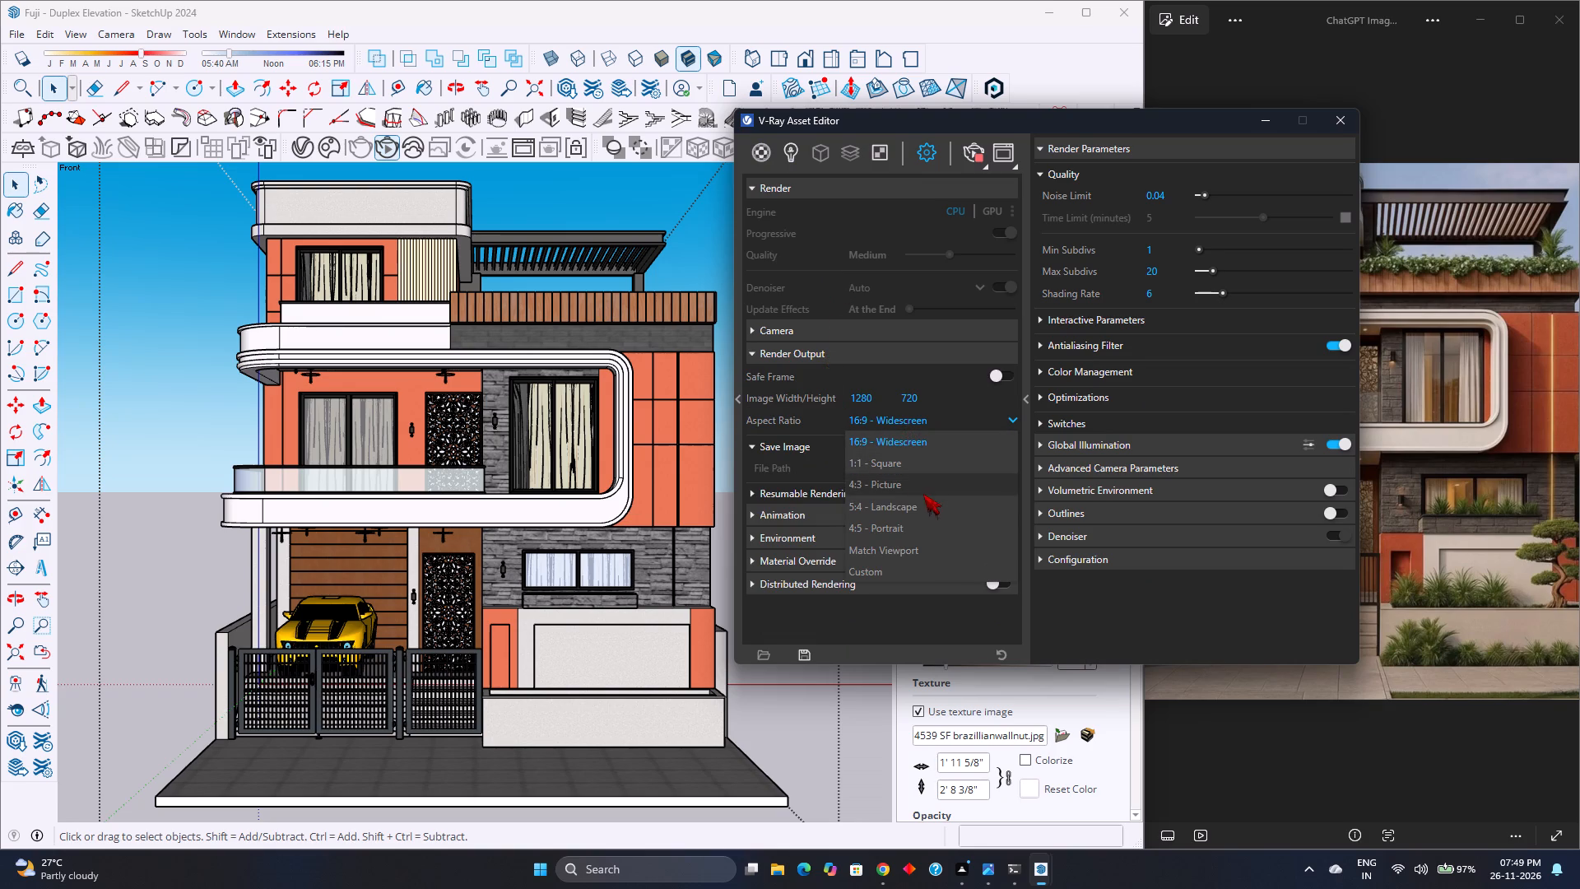
{"action": "left_click", "coordinate": [927, 531]}
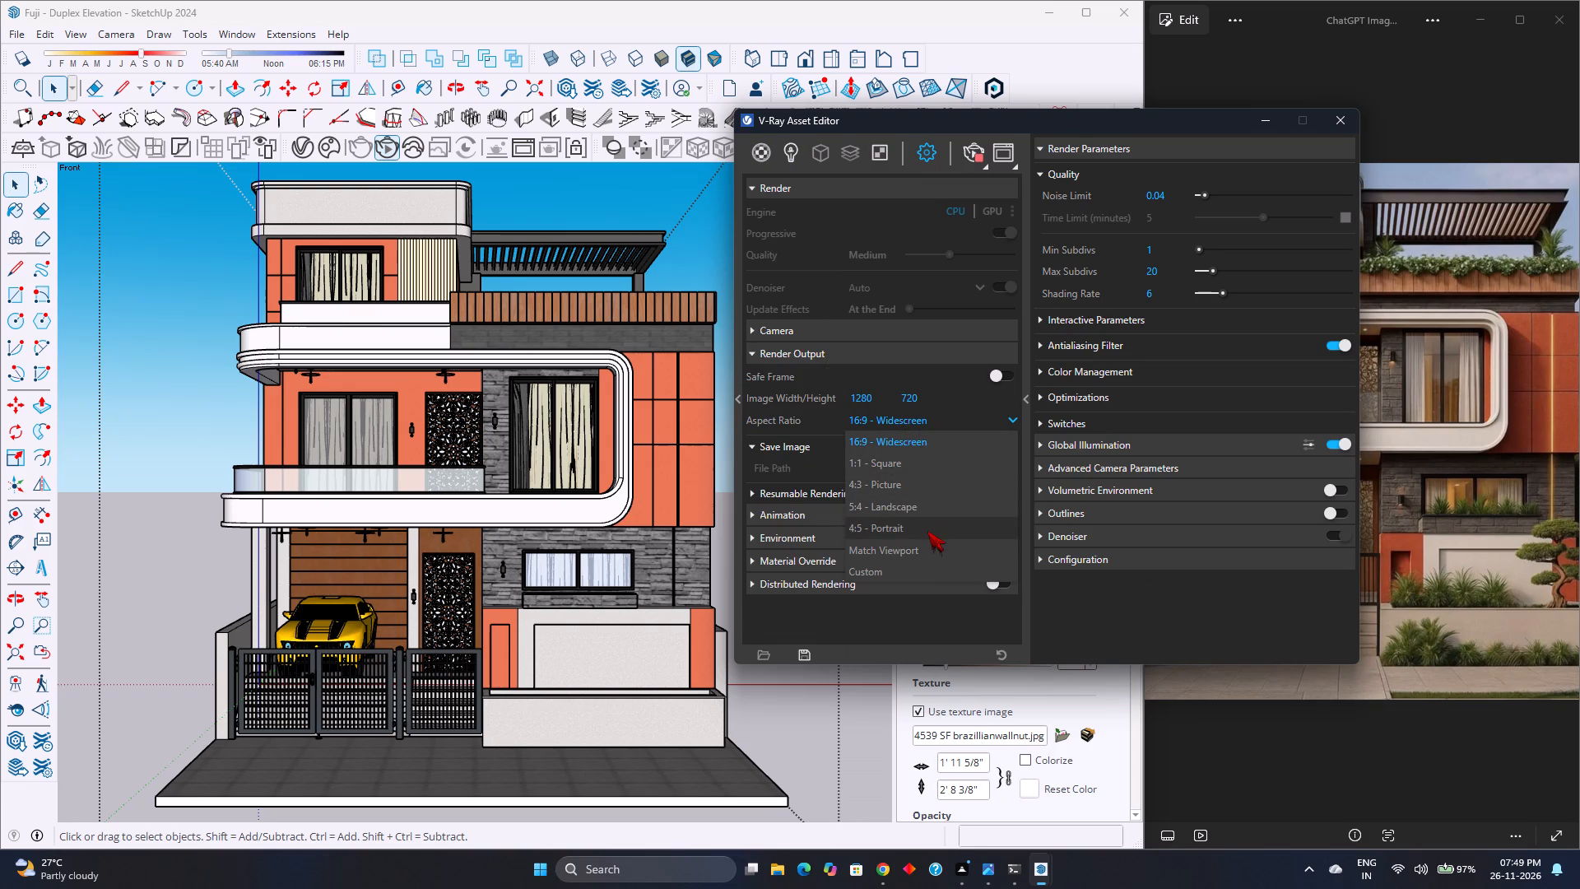
{"action": "left_click", "coordinate": [927, 531]}
{"action": "left_click", "coordinate": [906, 454]}
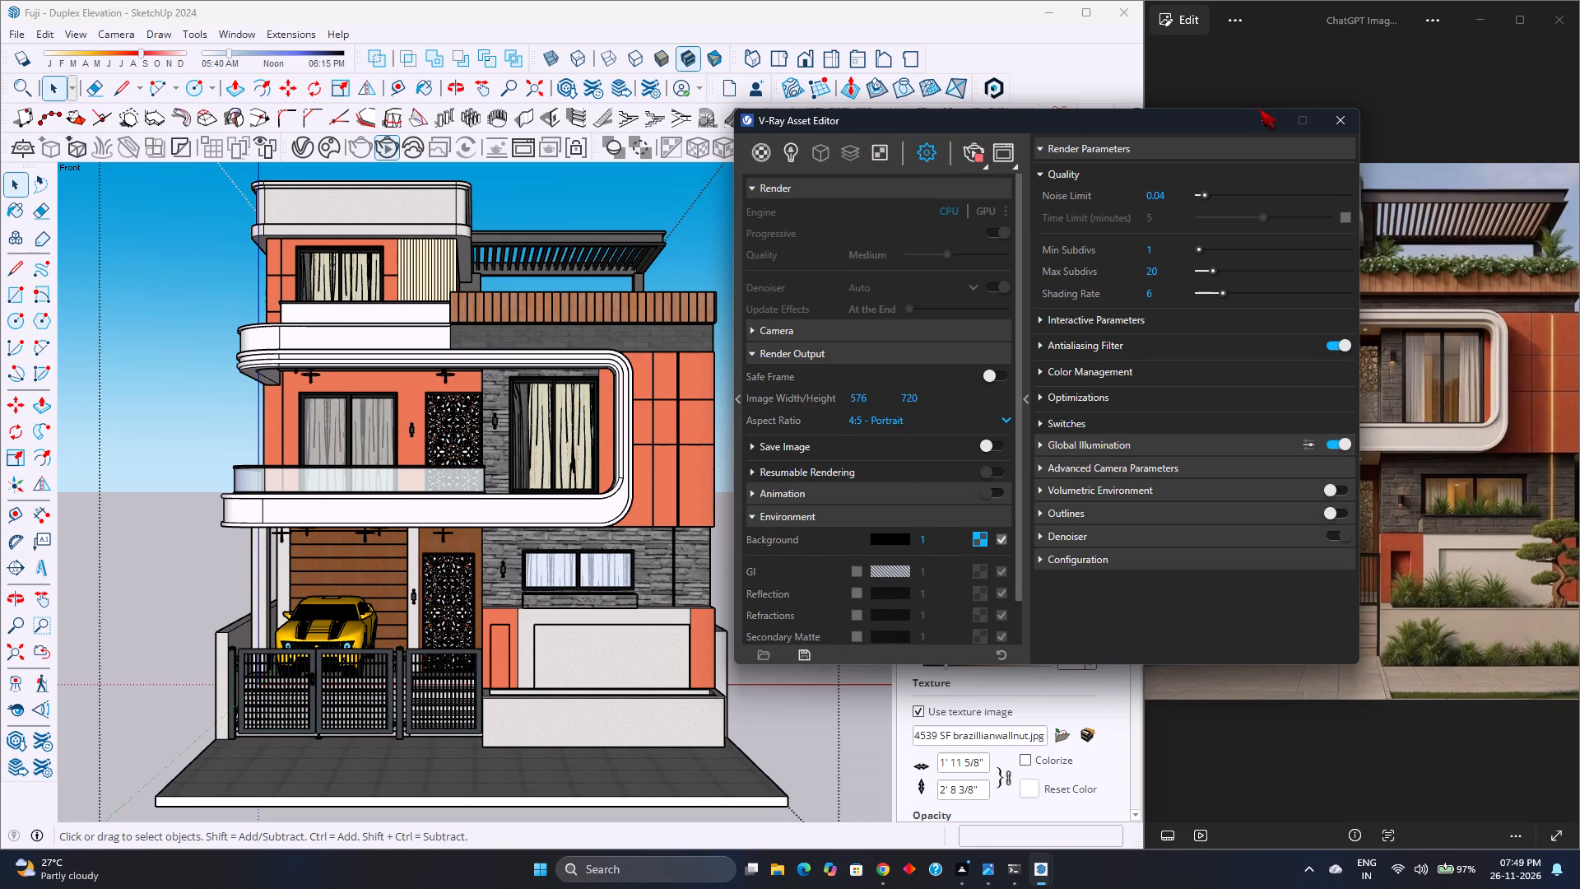
{"action": "left_click", "coordinate": [1352, 123]}
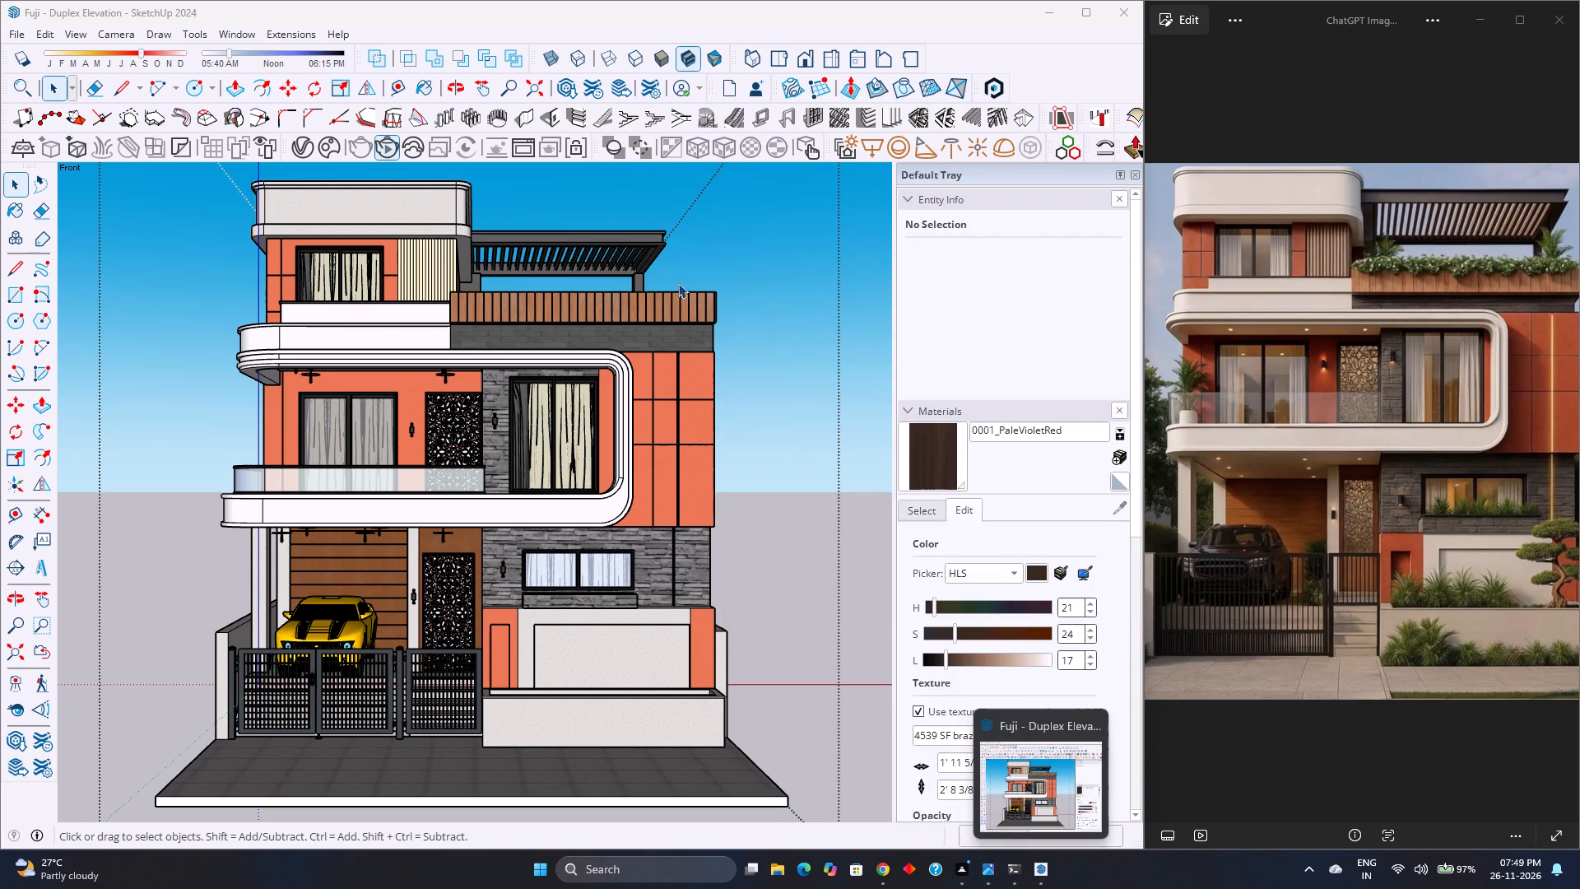
Restart the V-Ray interactive render and check how the duplex fits the portrait frame.
{"action": "left_click", "coordinate": [397, 149]}
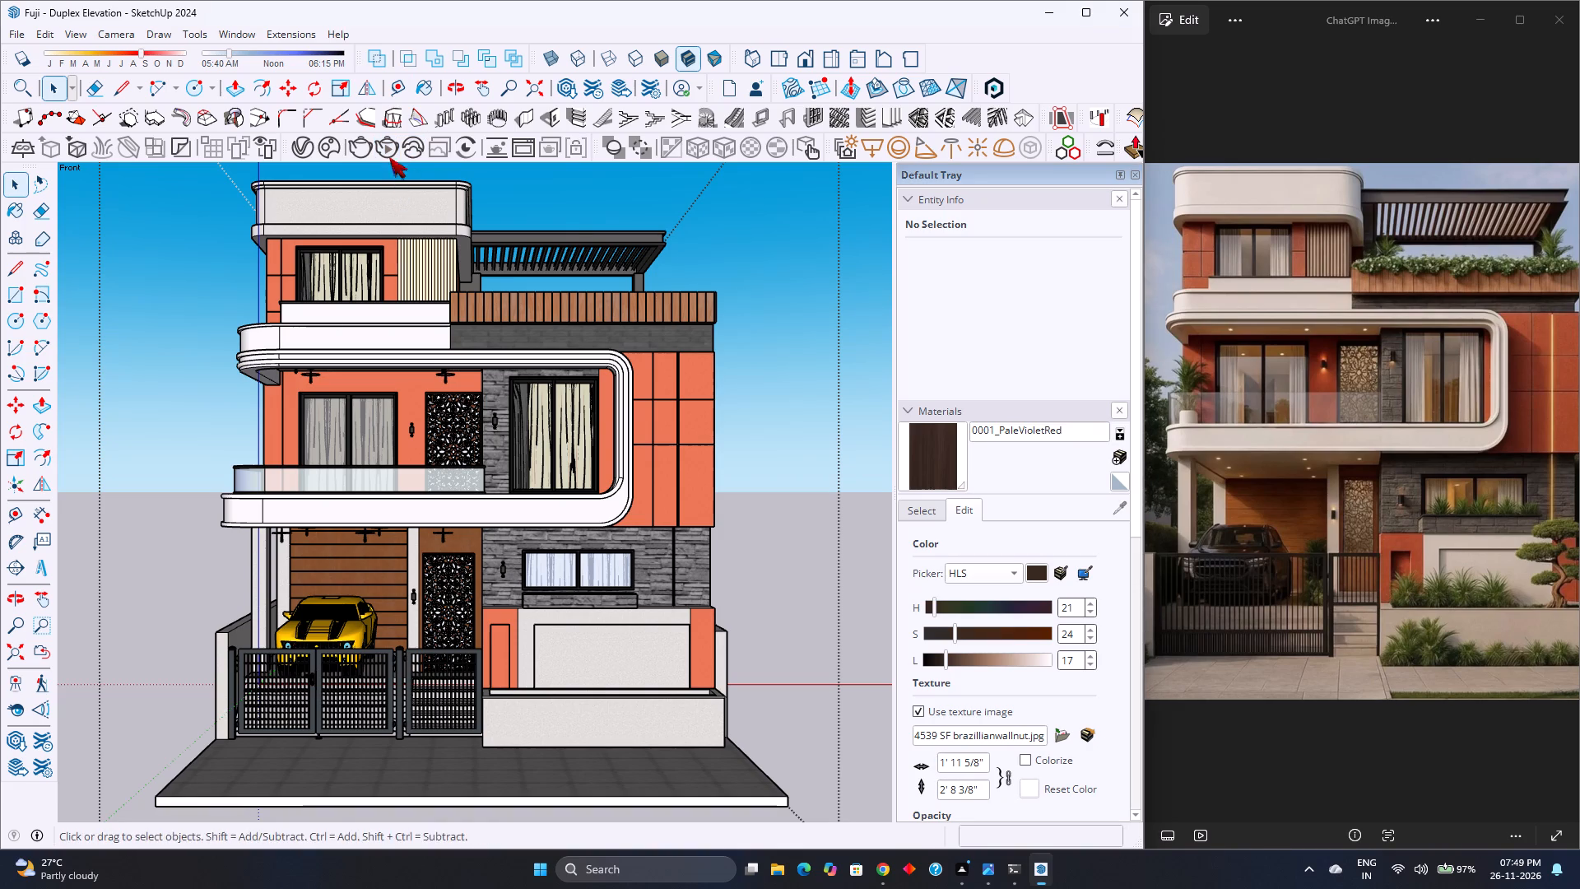
{"action": "left_click", "coordinate": [387, 149]}
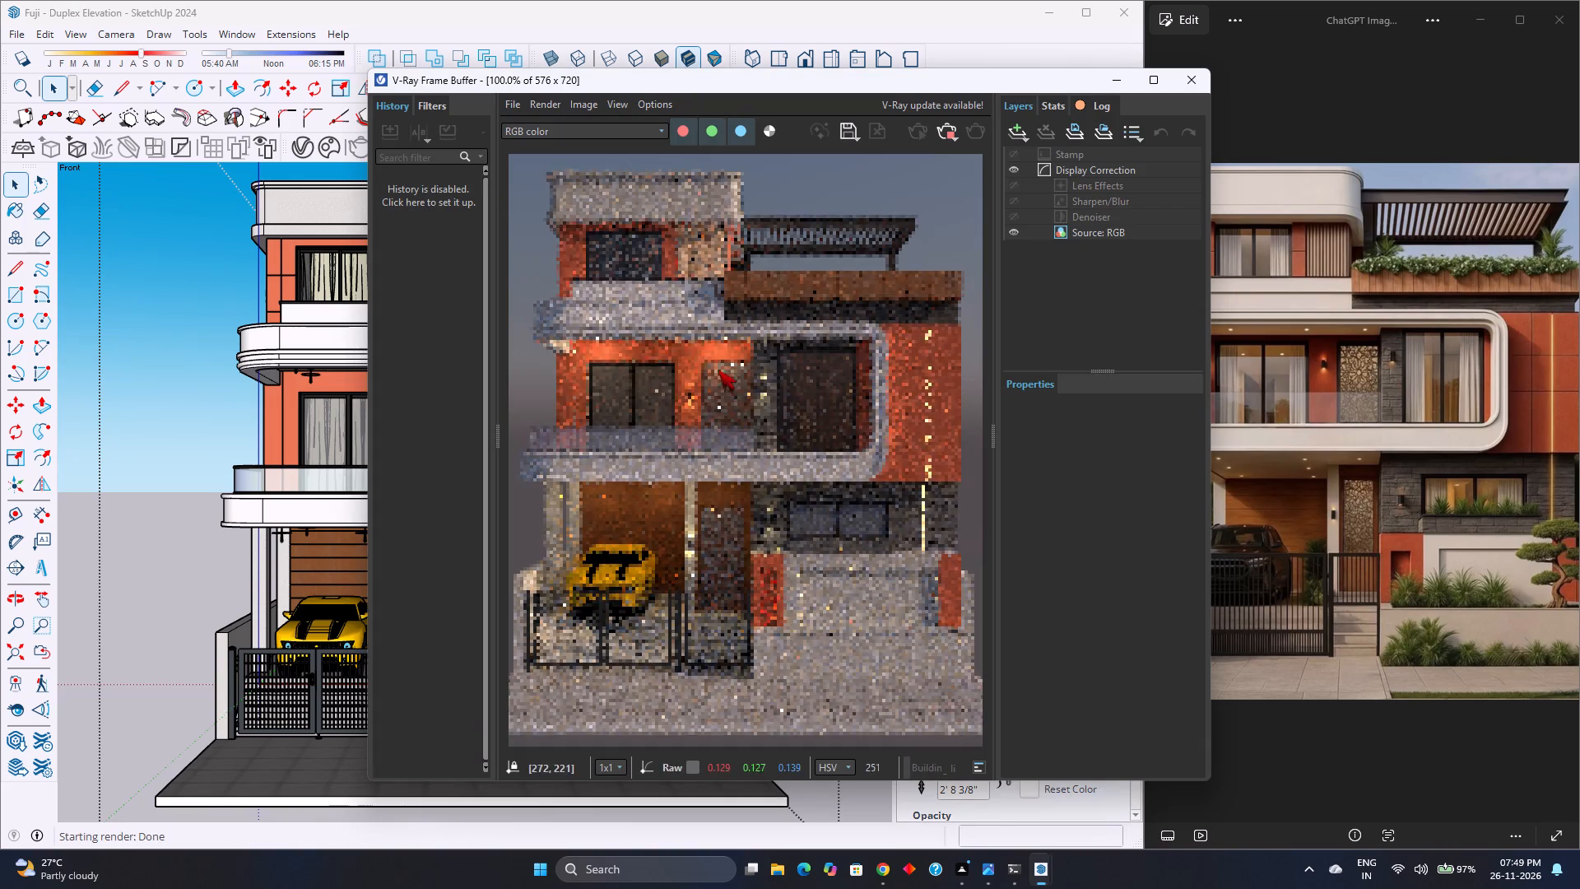
{"action": "scroll", "coordinate": [712, 454], "scroll_direction": "down", "scroll_amount": 1}
{"action": "scroll", "coordinate": [712, 454], "scroll_direction": "up", "scroll_amount": 1}
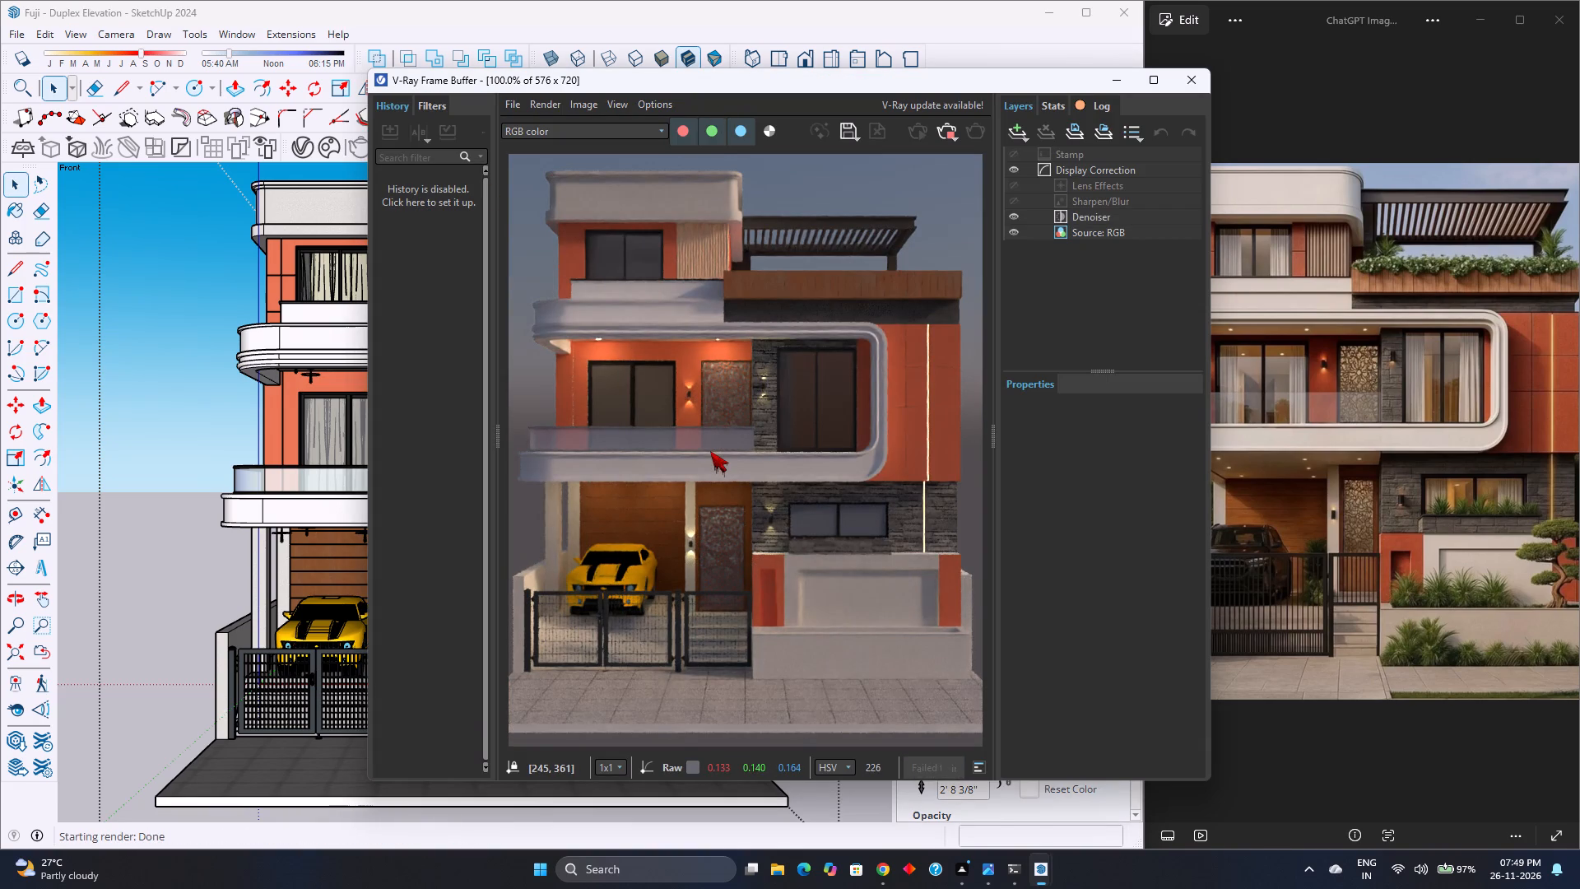
Stop the interactive render and start a full V-Ray render of the front elevation.
{"action": "left_click", "coordinate": [950, 128]}
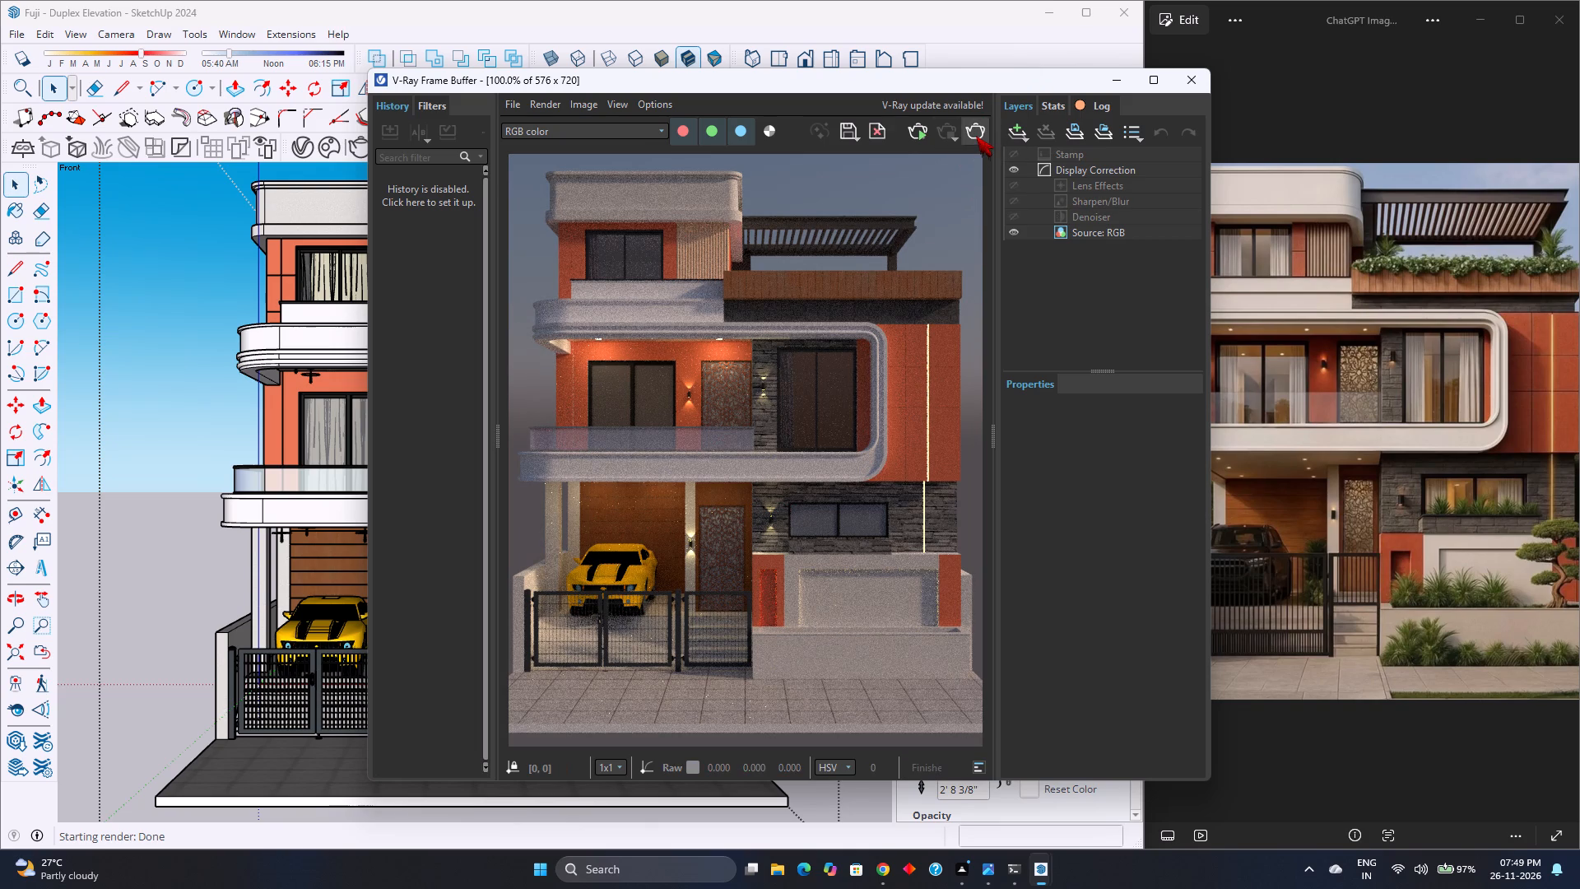
{"action": "left_click", "coordinate": [976, 136]}
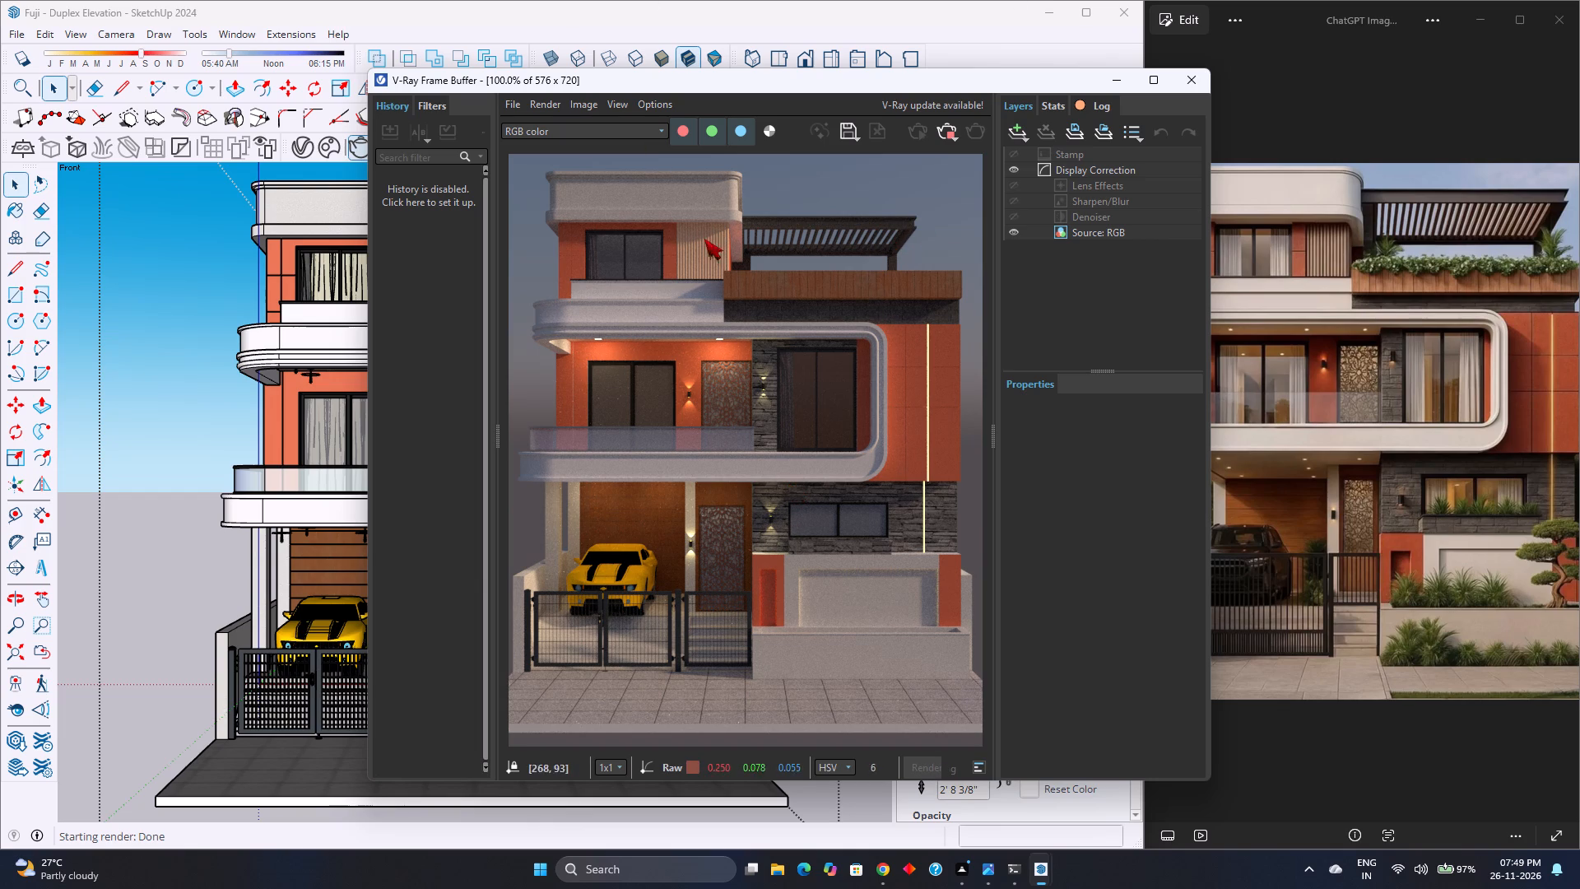
Examine the portrait render's facade, wall lights, doors, glazing and car at several magnifications against the reference image.
{"action": "scroll", "coordinate": [645, 335], "scroll_direction": "up", "scroll_amount": 2}
{"action": "scroll", "coordinate": [645, 335], "scroll_direction": "down", "scroll_amount": 3}
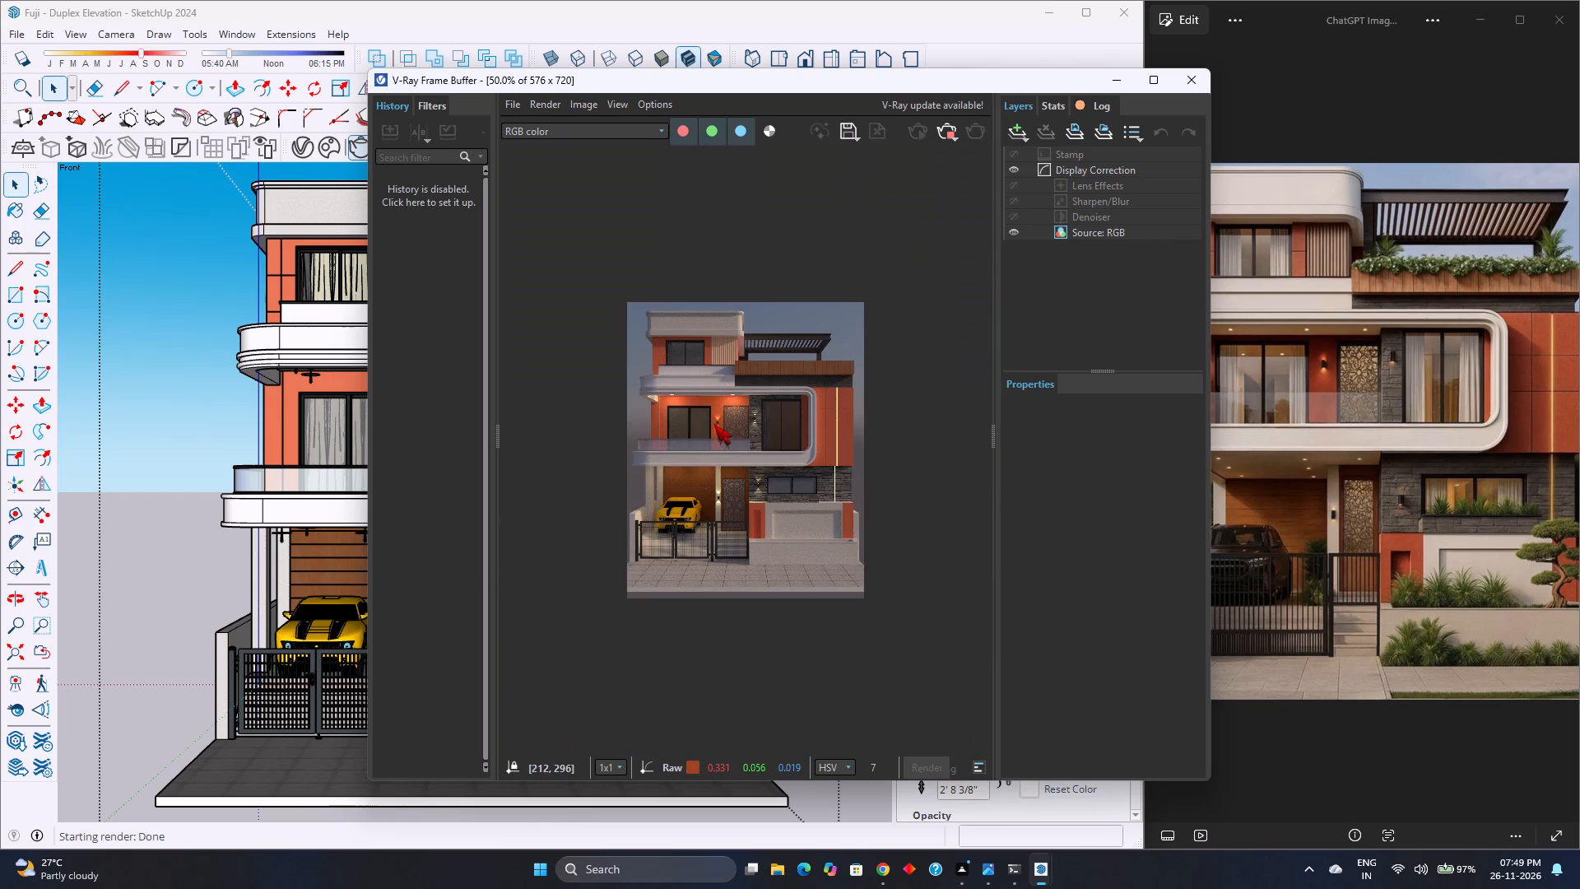
{"action": "scroll", "coordinate": [714, 424], "scroll_direction": "up", "scroll_amount": 3}
{"action": "scroll", "coordinate": [714, 424], "scroll_direction": "down", "scroll_amount": 3}
{"action": "scroll", "coordinate": [714, 424], "scroll_direction": "up", "scroll_amount": 2}
{"action": "scroll", "coordinate": [714, 426], "scroll_direction": "down", "scroll_amount": 1}
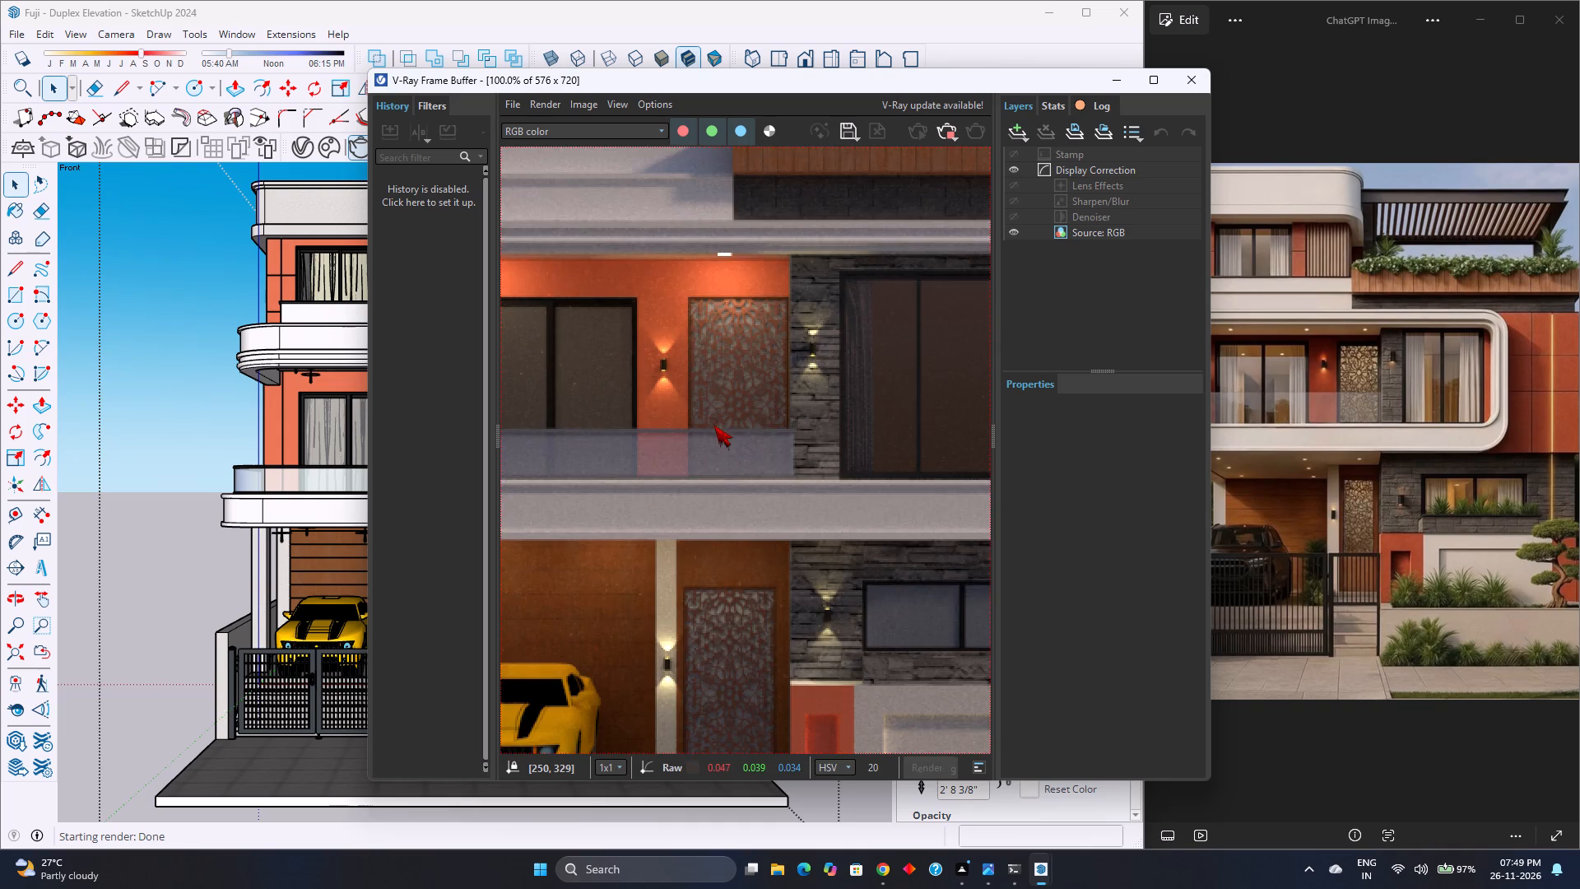
{"action": "scroll", "coordinate": [714, 426], "scroll_direction": "down", "scroll_amount": 1}
{"action": "scroll", "coordinate": [714, 426], "scroll_direction": "up", "scroll_amount": 2}
{"action": "scroll", "coordinate": [714, 426], "scroll_direction": "down", "scroll_amount": 2}
{"action": "scroll", "coordinate": [714, 426], "scroll_direction": "up", "scroll_amount": 1}
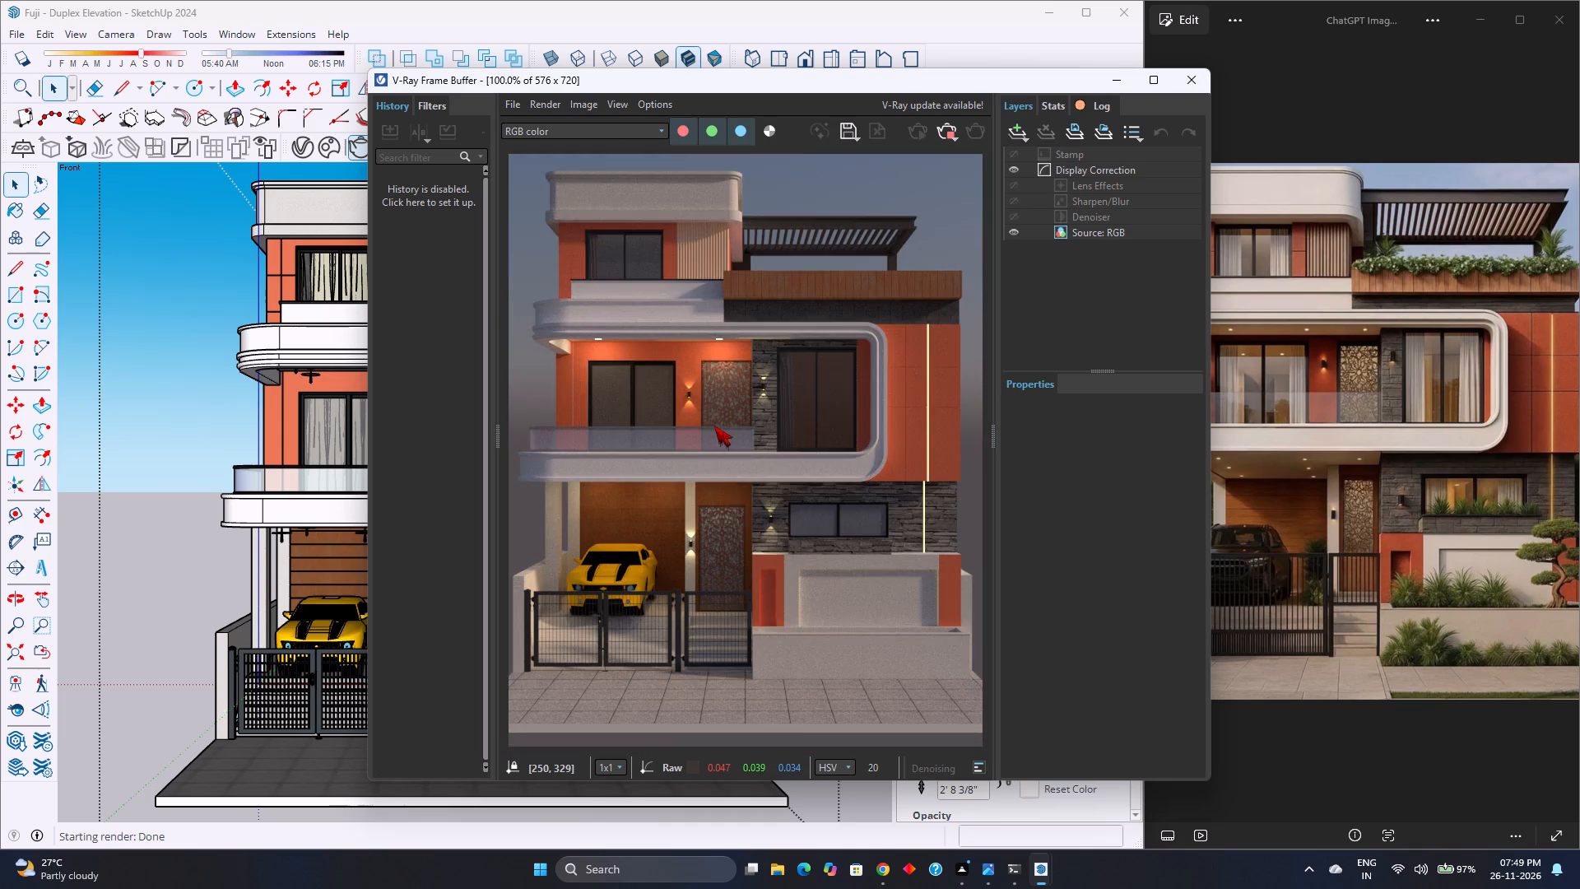
{"action": "scroll", "coordinate": [714, 426], "scroll_direction": "down", "scroll_amount": 2}
{"action": "scroll", "coordinate": [714, 426], "scroll_direction": "up", "scroll_amount": 2}
{"action": "scroll", "coordinate": [714, 426], "scroll_direction": "down", "scroll_amount": 1}
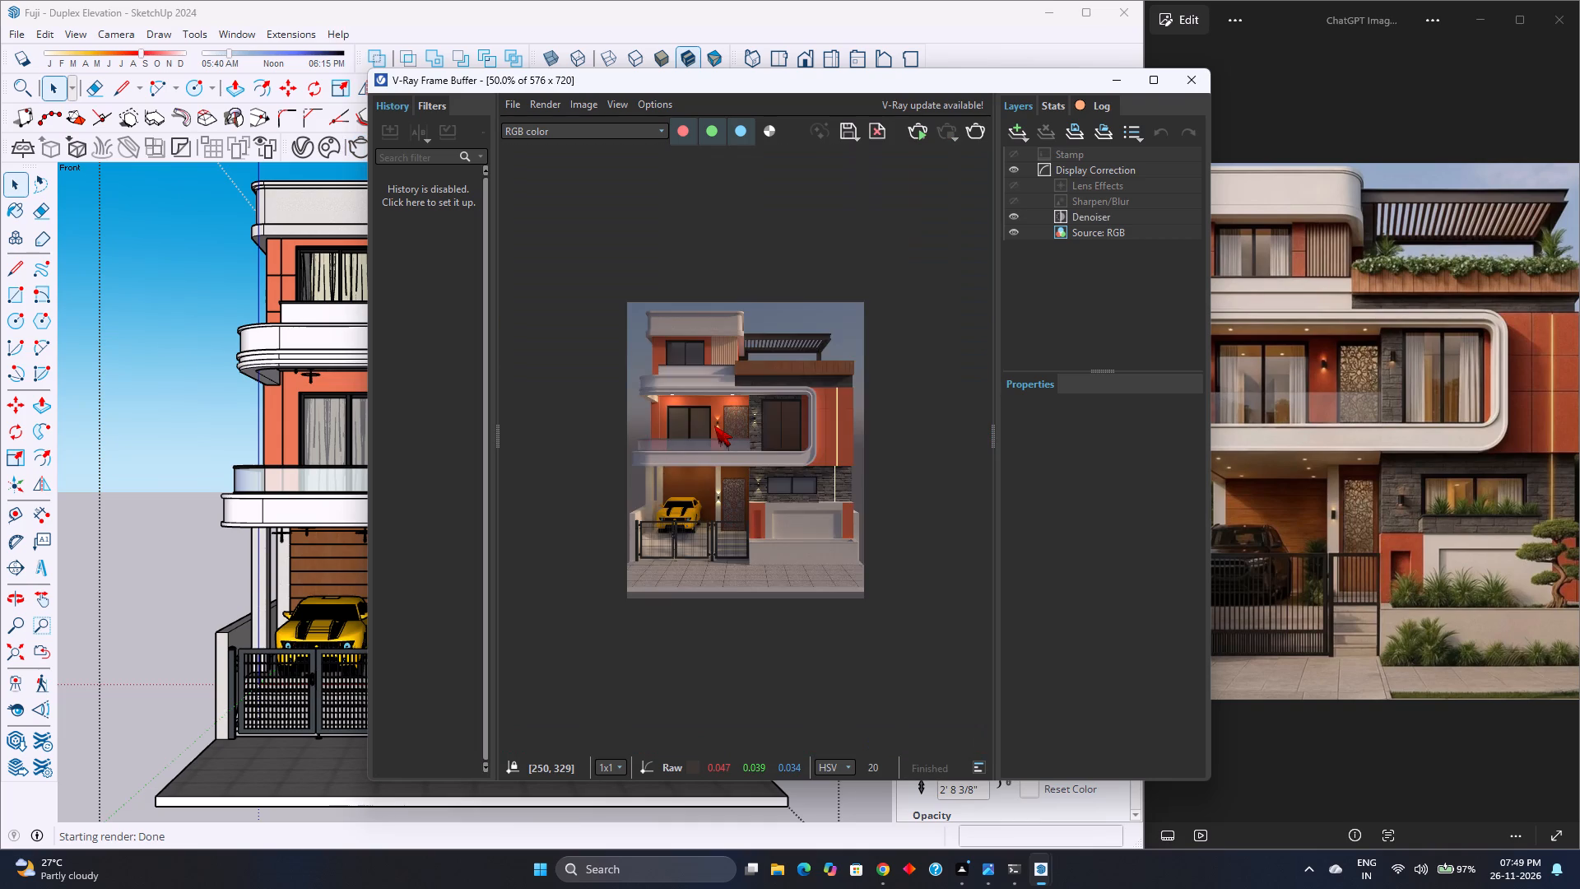
{"action": "scroll", "coordinate": [714, 426], "scroll_direction": "up", "scroll_amount": 1}
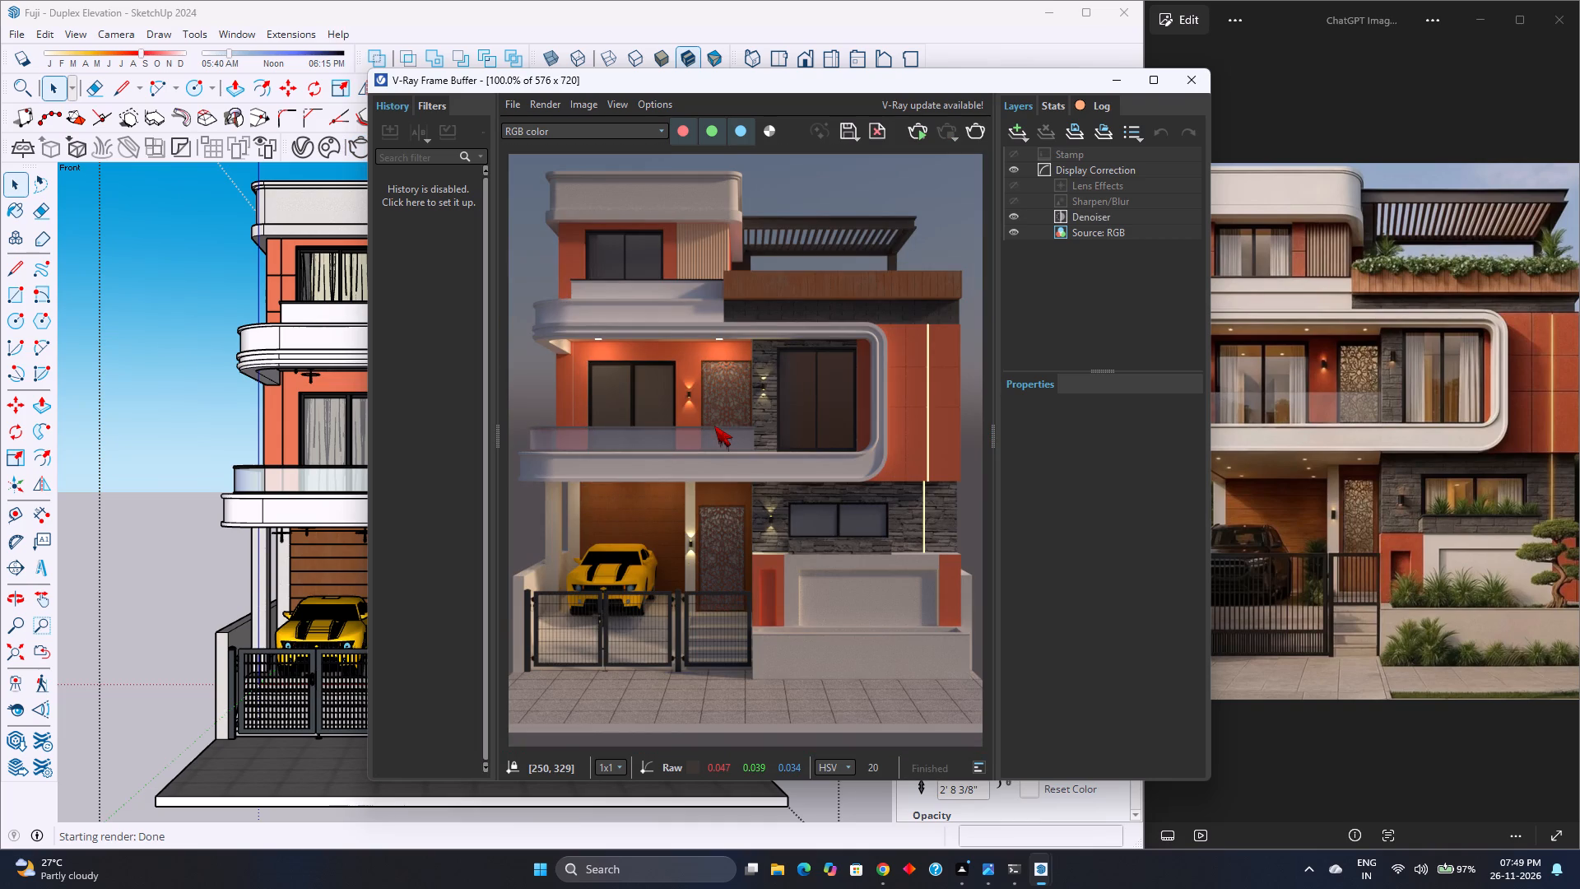
{"action": "scroll", "coordinate": [729, 417], "scroll_direction": "up", "scroll_amount": 1}
{"action": "scroll", "coordinate": [729, 417], "scroll_direction": "down", "scroll_amount": 1}
{"action": "scroll", "coordinate": [729, 417], "scroll_direction": "up", "scroll_amount": 1}
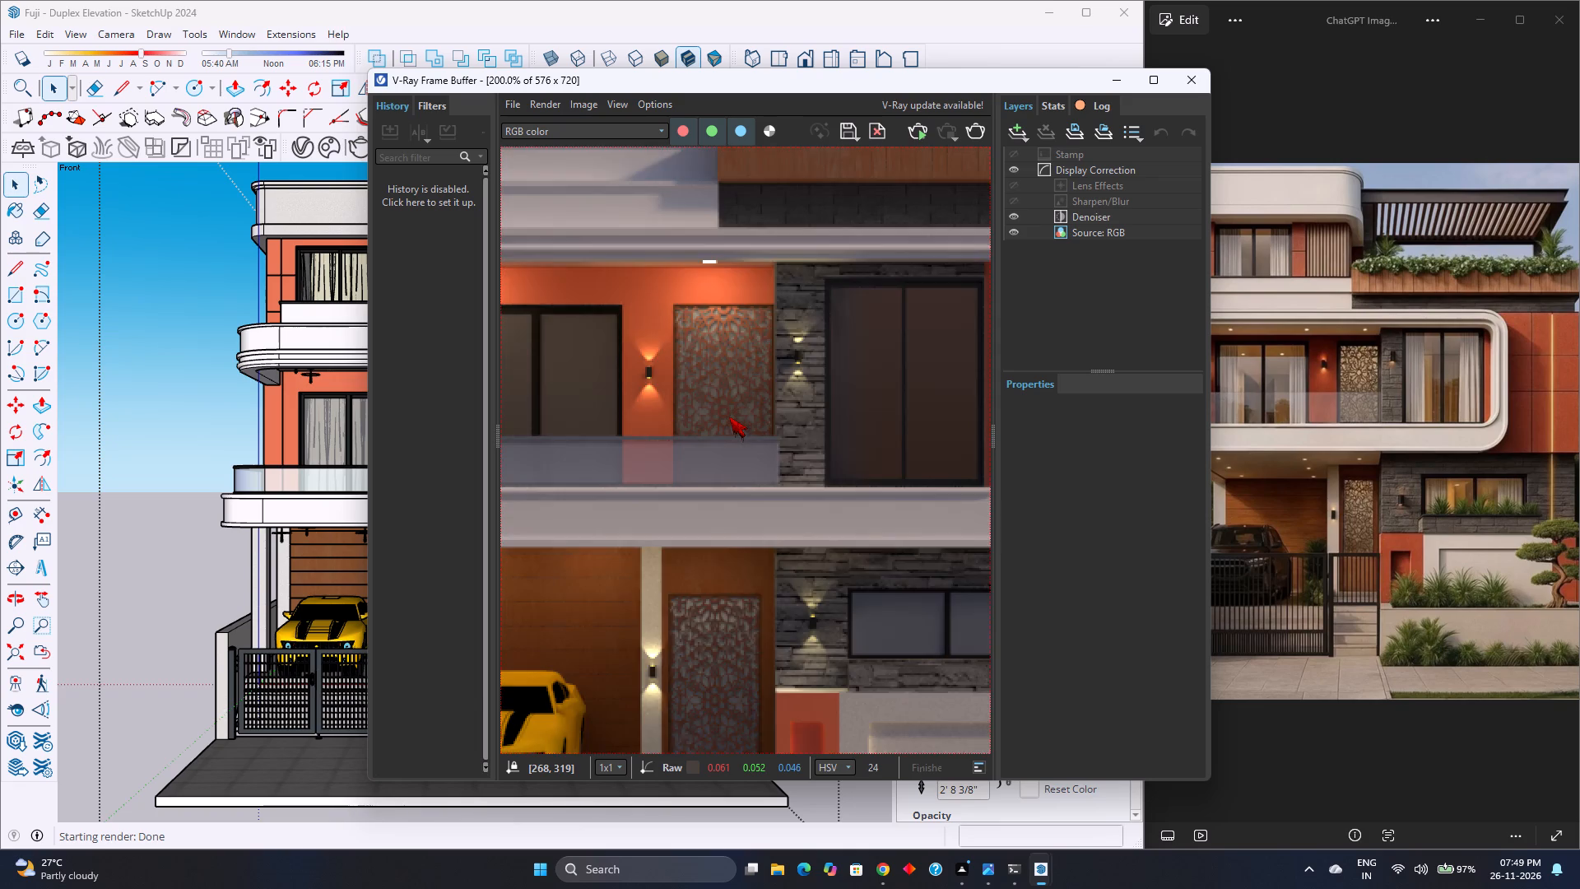
{"action": "scroll", "coordinate": [729, 417], "scroll_direction": "down", "scroll_amount": 1}
{"action": "scroll", "coordinate": [729, 417], "scroll_direction": "up", "scroll_amount": 1}
{"action": "scroll", "coordinate": [729, 417], "scroll_direction": "down", "scroll_amount": 1}
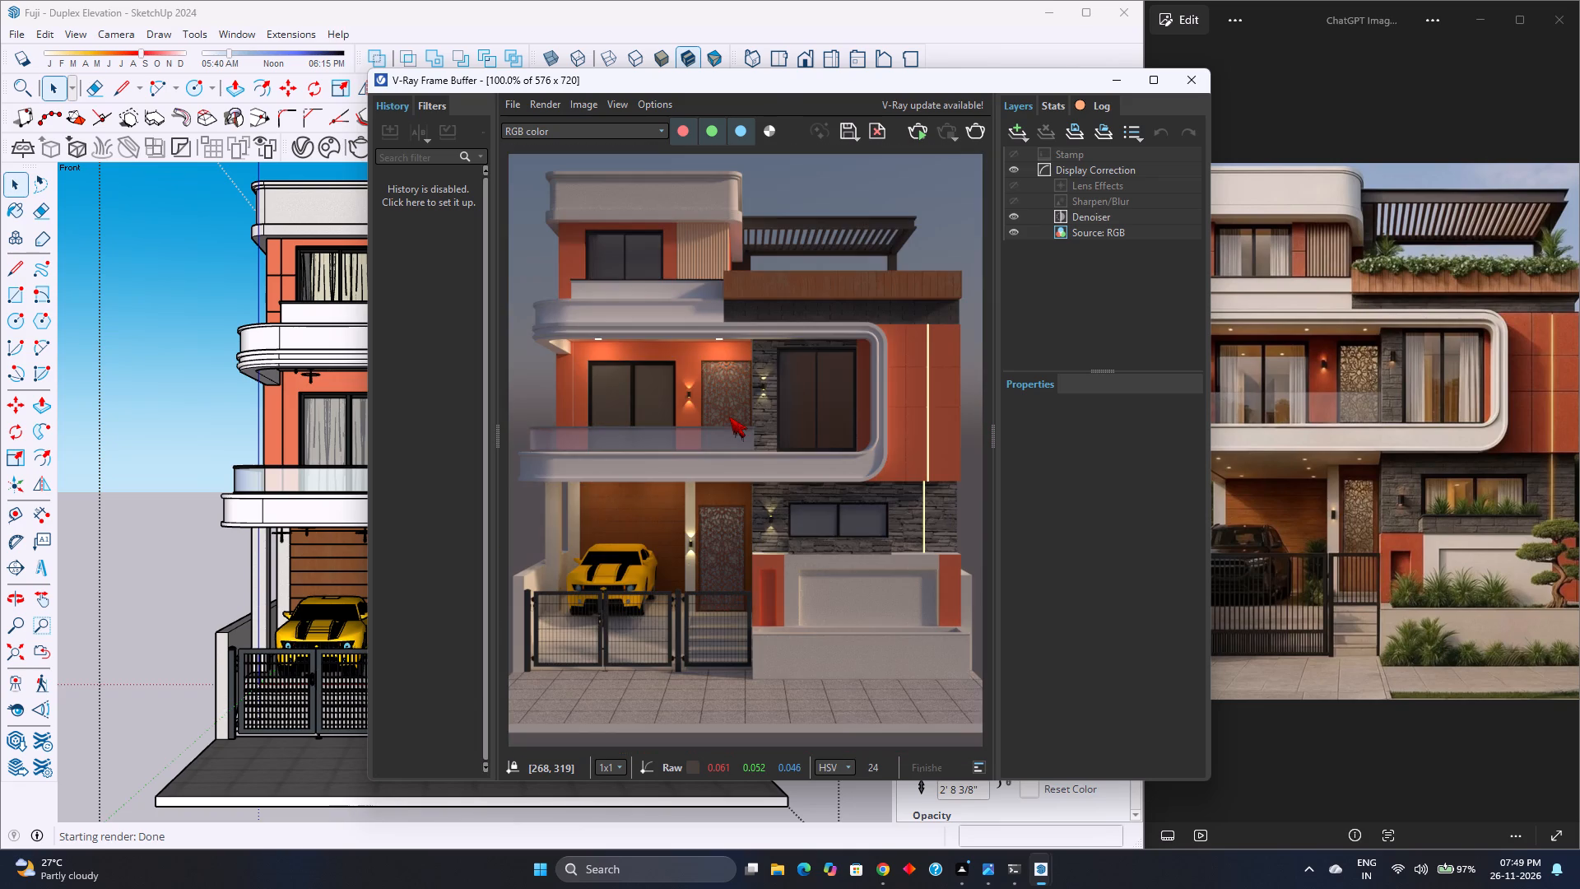
{"action": "scroll", "coordinate": [786, 489], "scroll_direction": "down", "scroll_amount": 2}
{"action": "scroll", "coordinate": [786, 489], "scroll_direction": "up", "scroll_amount": 1}
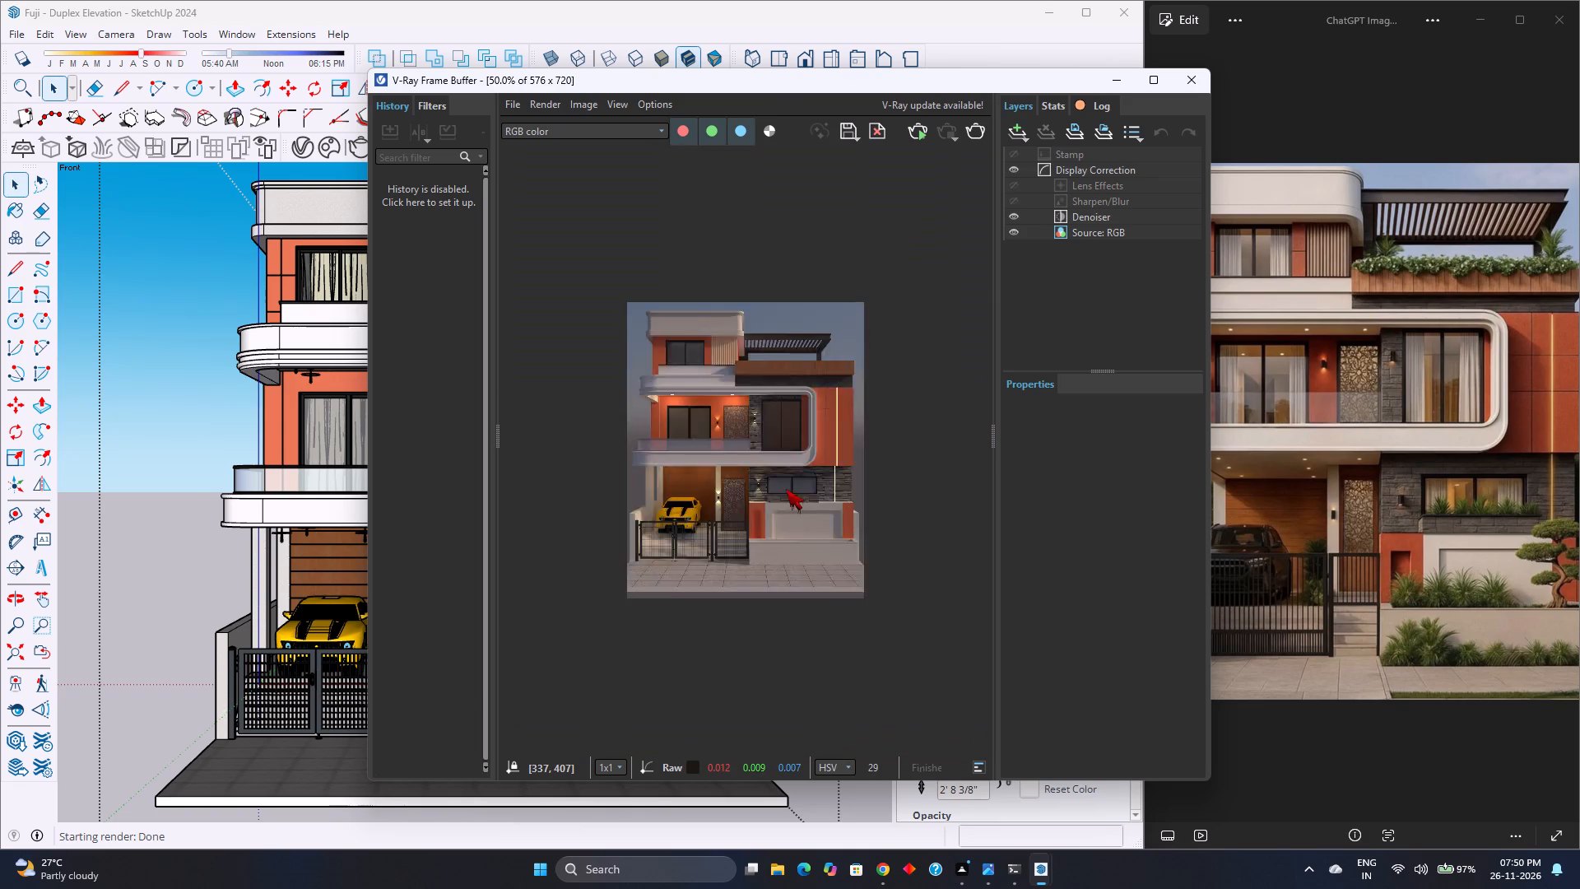
{"action": "scroll", "coordinate": [786, 489], "scroll_direction": "up", "scroll_amount": 1}
{"action": "scroll", "coordinate": [786, 489], "scroll_direction": "down", "scroll_amount": 1}
{"action": "scroll", "coordinate": [786, 489], "scroll_direction": "up", "scroll_amount": 1}
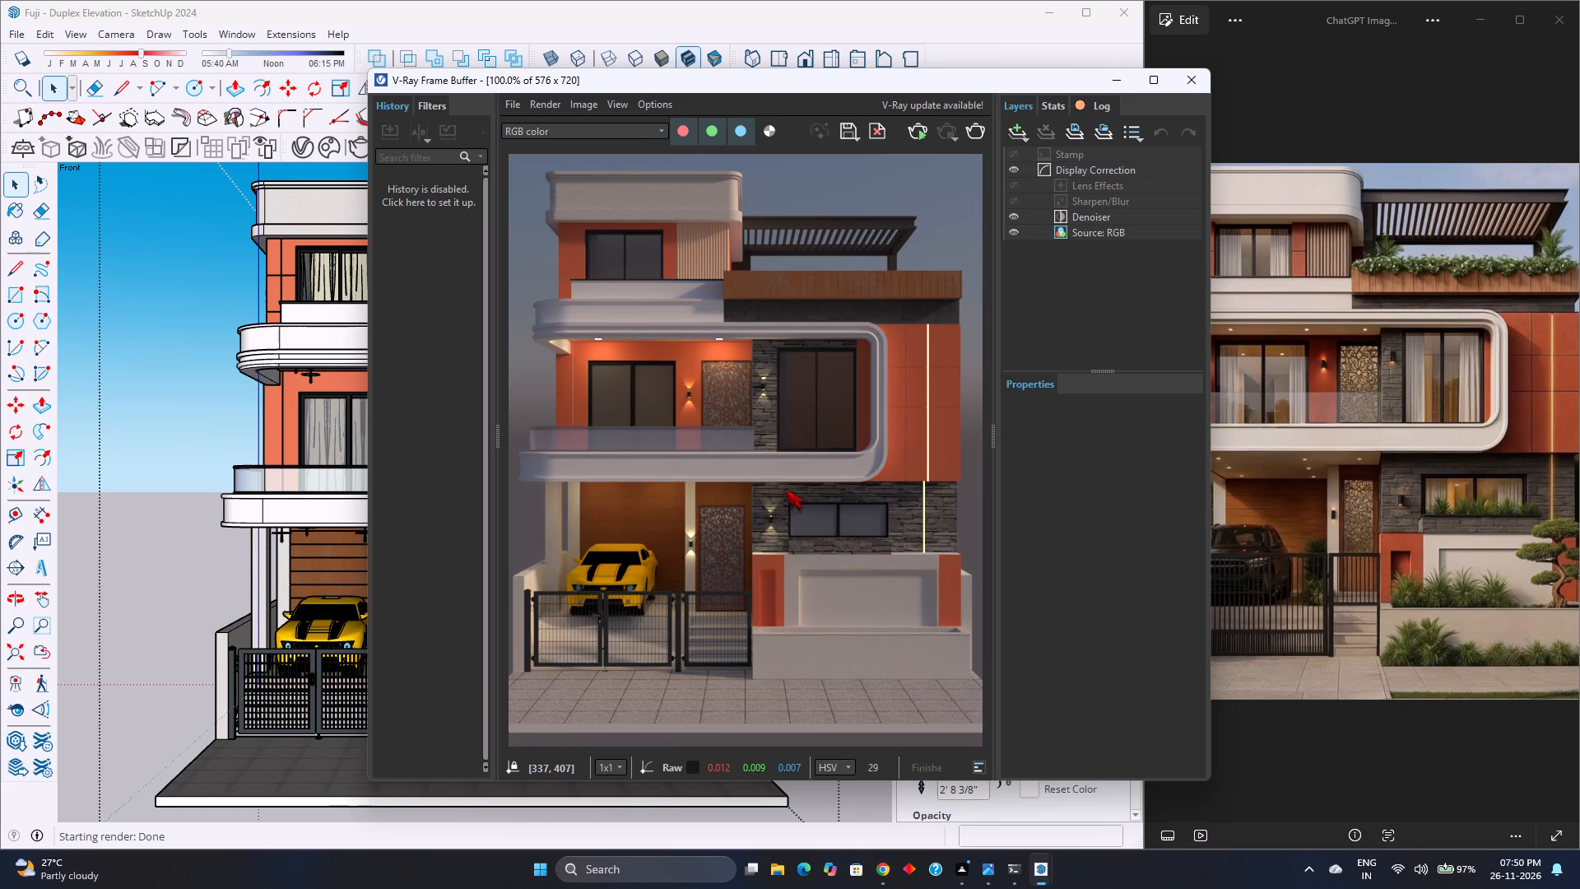
{"action": "scroll", "coordinate": [786, 489], "scroll_direction": "down", "scroll_amount": 1}
{"action": "scroll", "coordinate": [786, 489], "scroll_direction": "up", "scroll_amount": 1}
{"action": "scroll", "coordinate": [732, 364], "scroll_direction": "down", "scroll_amount": 1}
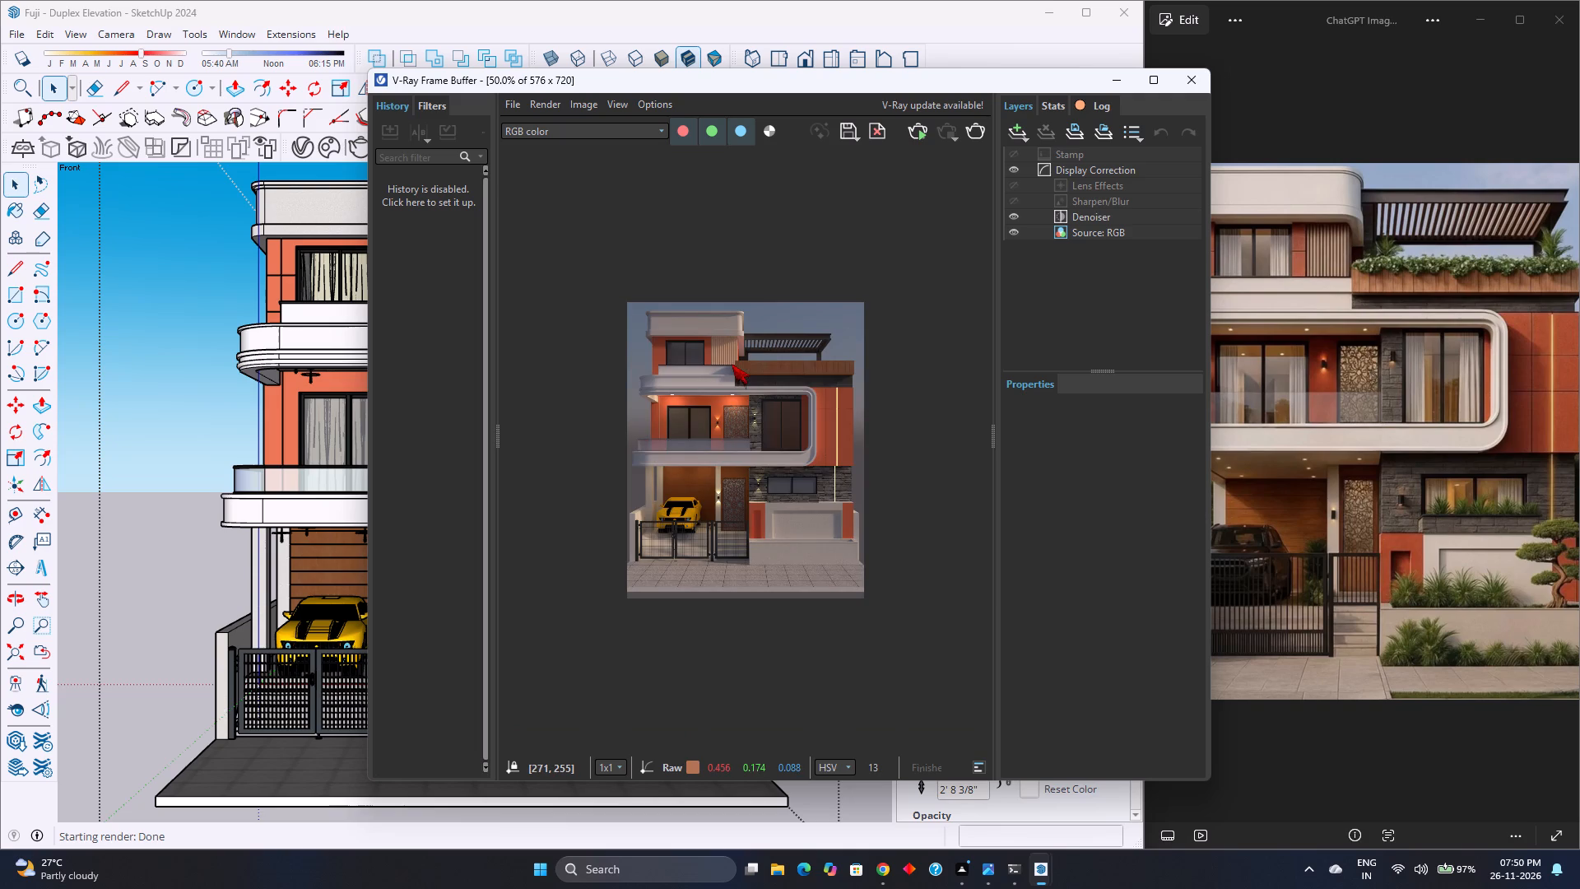
{"action": "scroll", "coordinate": [746, 408], "scroll_direction": "up", "scroll_amount": 2}
{"action": "scroll", "coordinate": [746, 408], "scroll_direction": "down", "scroll_amount": 1}
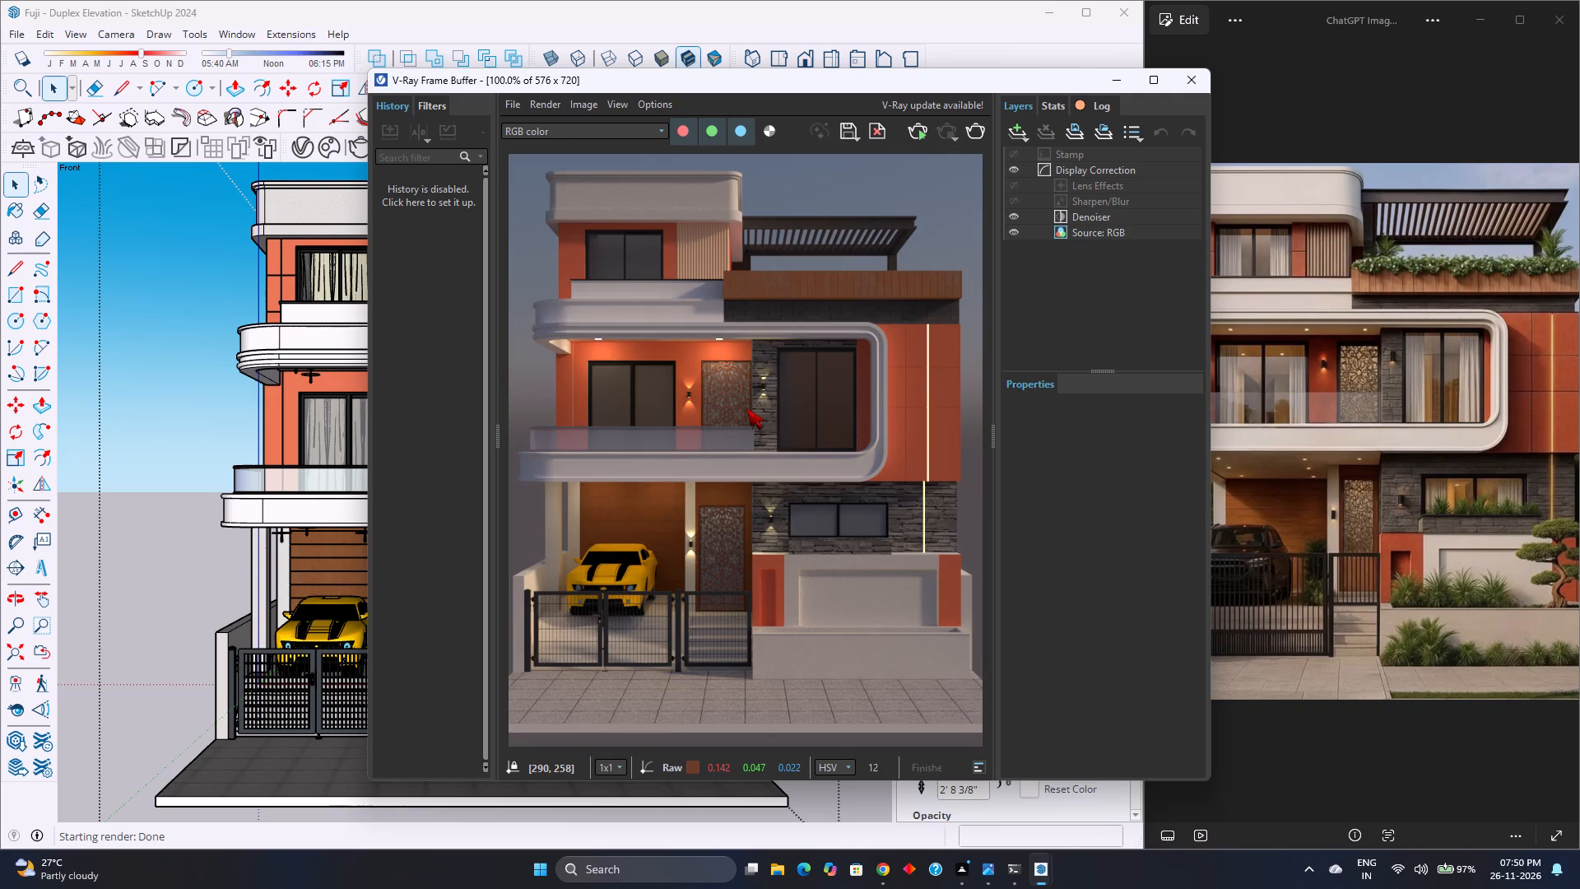
{"action": "scroll", "coordinate": [746, 408], "scroll_direction": "down", "scroll_amount": 1}
{"action": "scroll", "coordinate": [746, 408], "scroll_direction": "up", "scroll_amount": 1}
{"action": "scroll", "coordinate": [746, 408], "scroll_direction": "down", "scroll_amount": 2}
{"action": "scroll", "coordinate": [746, 408], "scroll_direction": "up", "scroll_amount": 2}
{"action": "scroll", "coordinate": [746, 408], "scroll_direction": "down", "scroll_amount": 1}
{"action": "scroll", "coordinate": [751, 395], "scroll_direction": "up", "scroll_amount": 1}
{"action": "scroll", "coordinate": [751, 395], "scroll_direction": "down", "scroll_amount": 1}
{"action": "scroll", "coordinate": [751, 398], "scroll_direction": "up", "scroll_amount": 1}
{"action": "scroll", "coordinate": [751, 398], "scroll_direction": "down", "scroll_amount": 1}
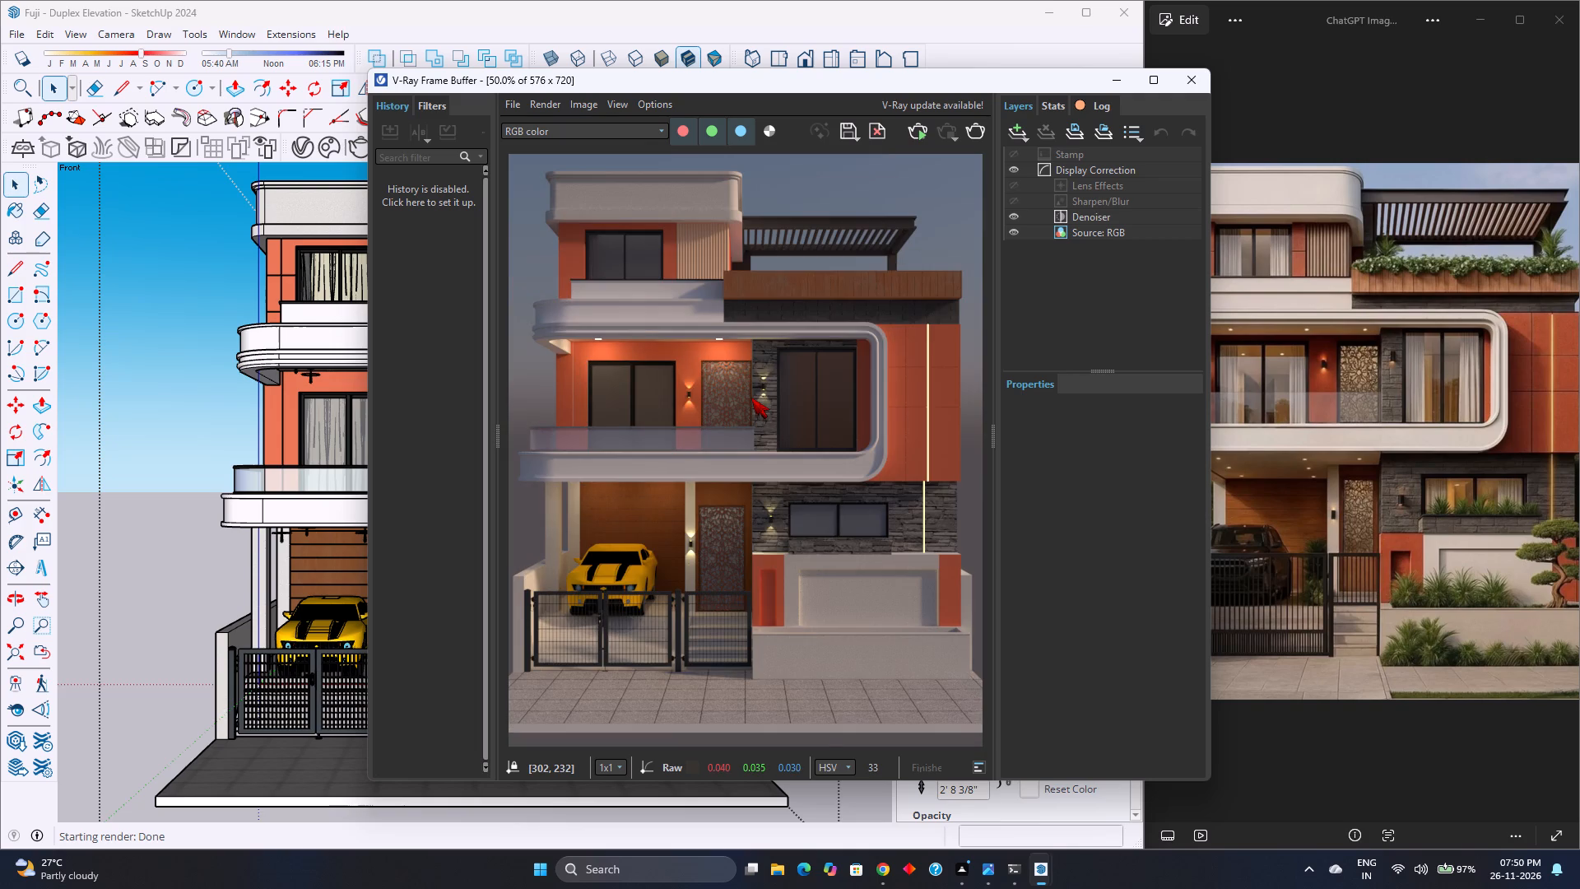
Save the finished portrait render as a JPEG image named 1234 in the Downloads folder.
{"action": "left_click", "coordinate": [849, 134]}
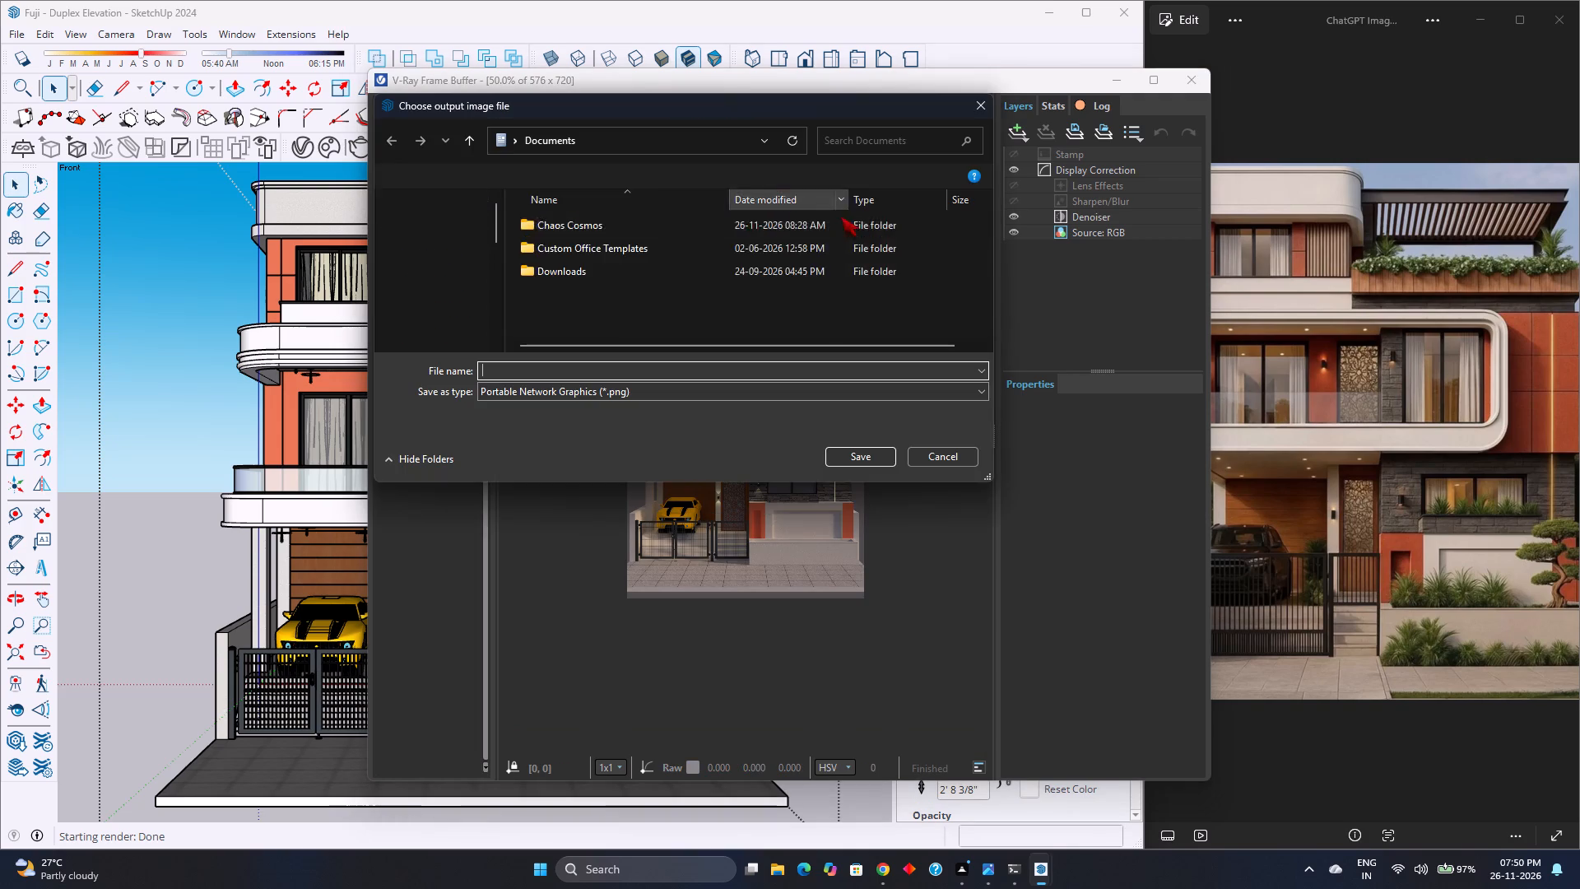
{"action": "left_click", "coordinate": [667, 389]}
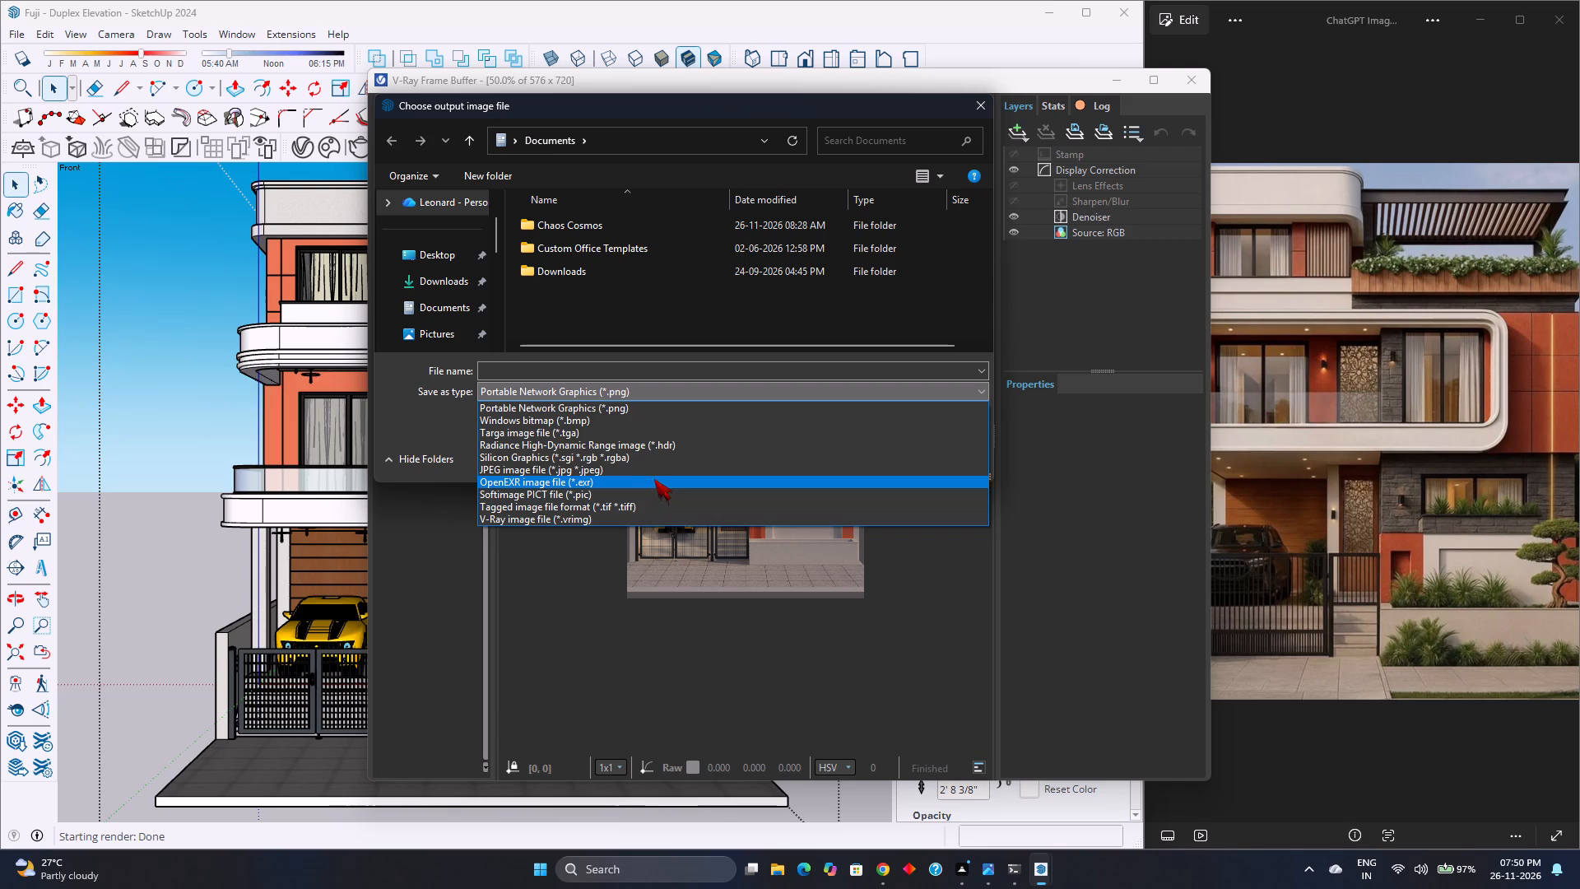
{"action": "left_click", "coordinate": [657, 470]}
{"action": "left_click", "coordinate": [415, 284]}
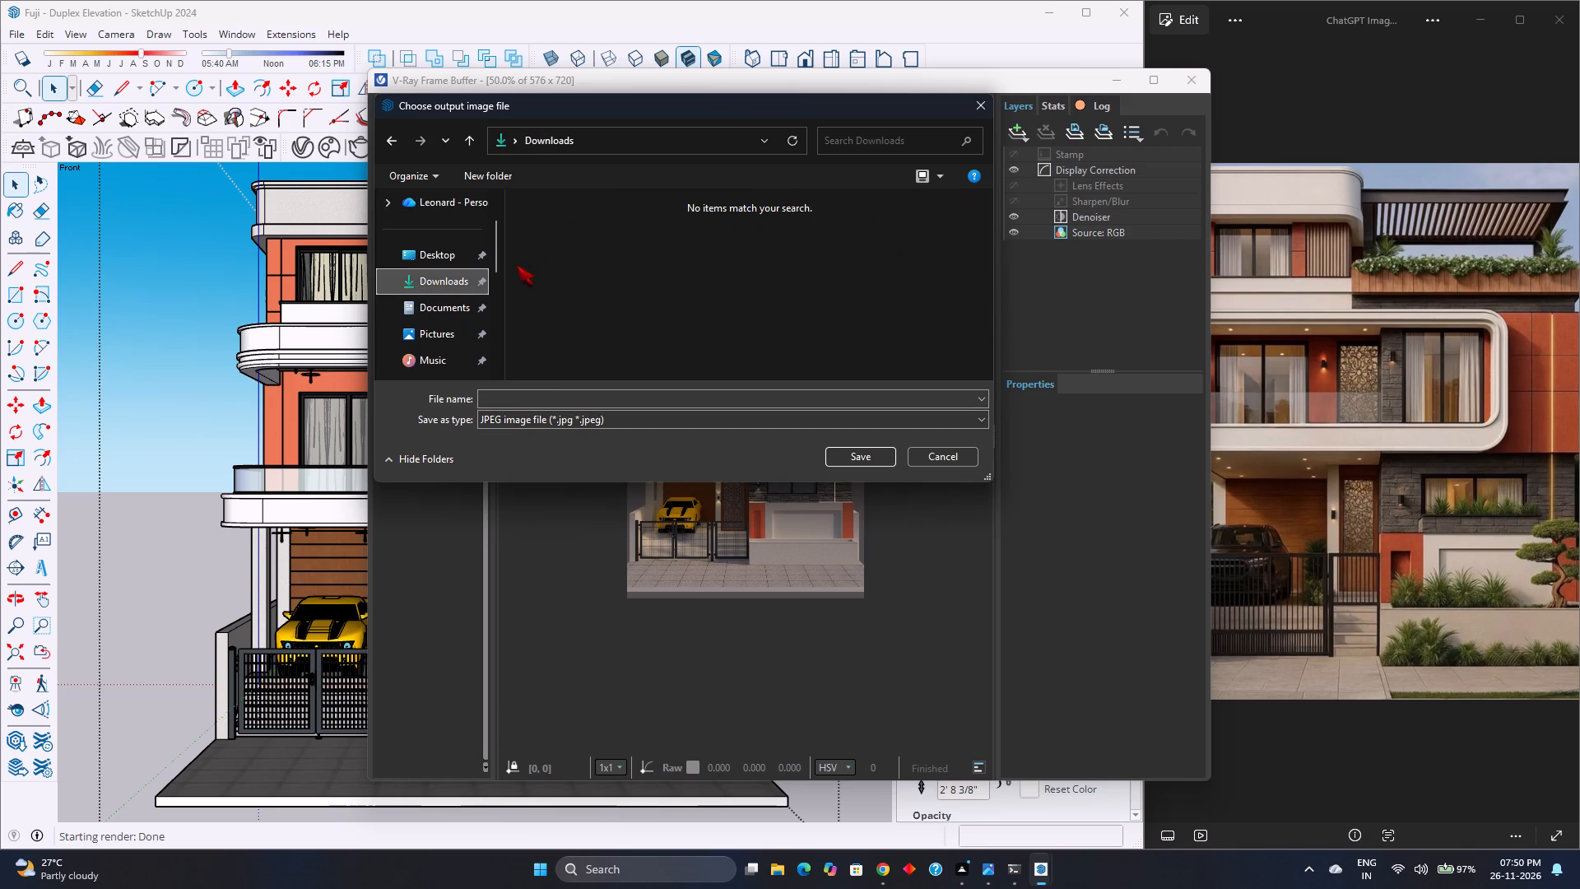
{"action": "left_click", "coordinate": [559, 397]}
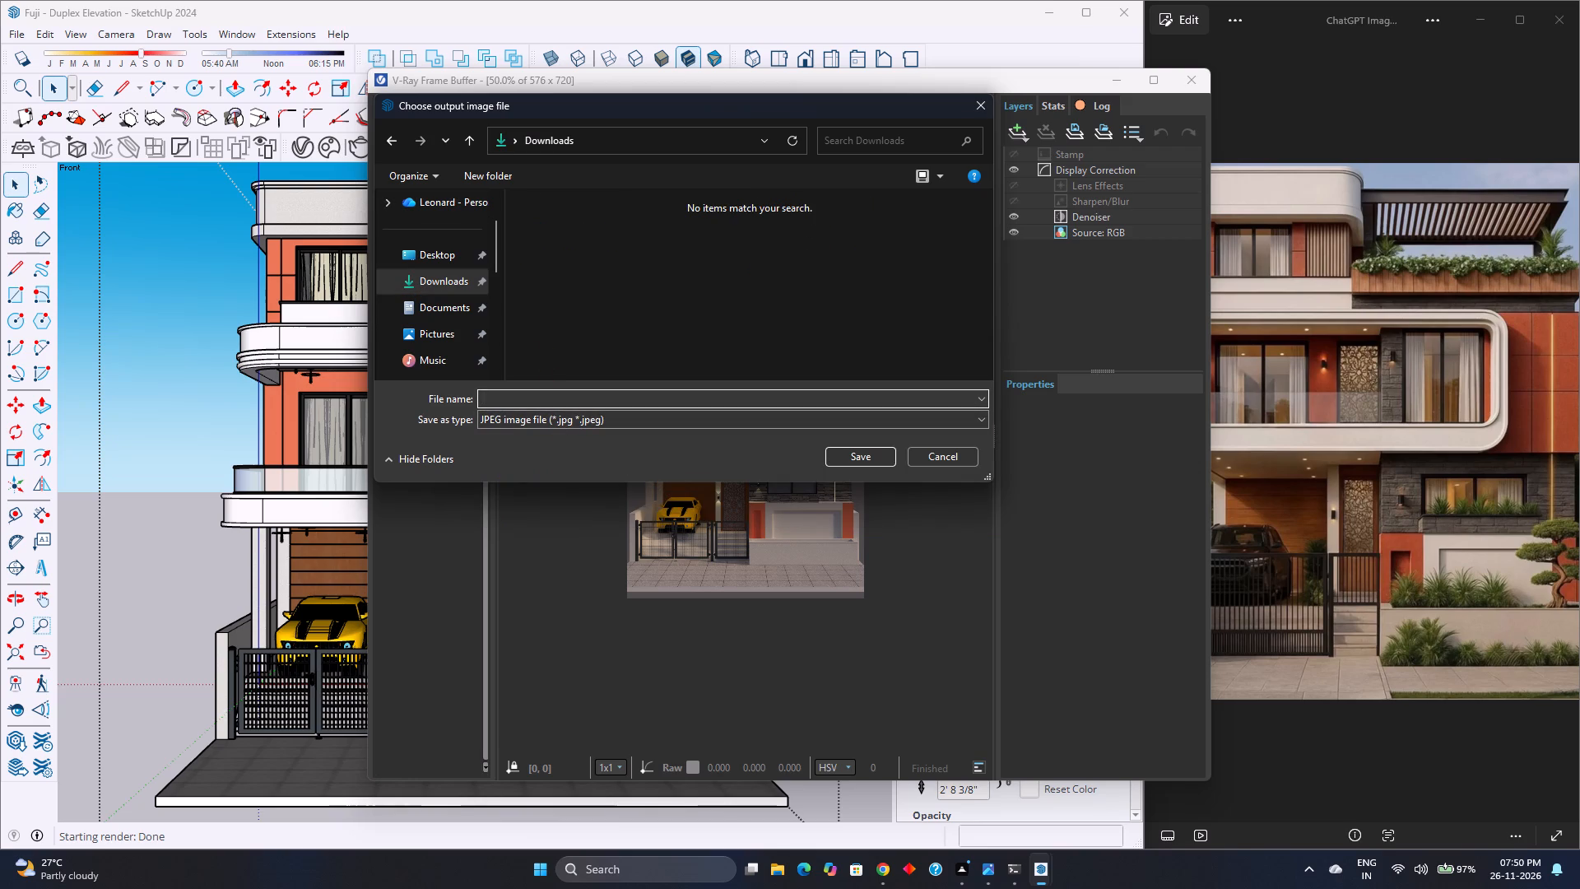
{"action": "type", "text": "1234"}
{"action": "key", "text": "Return"}
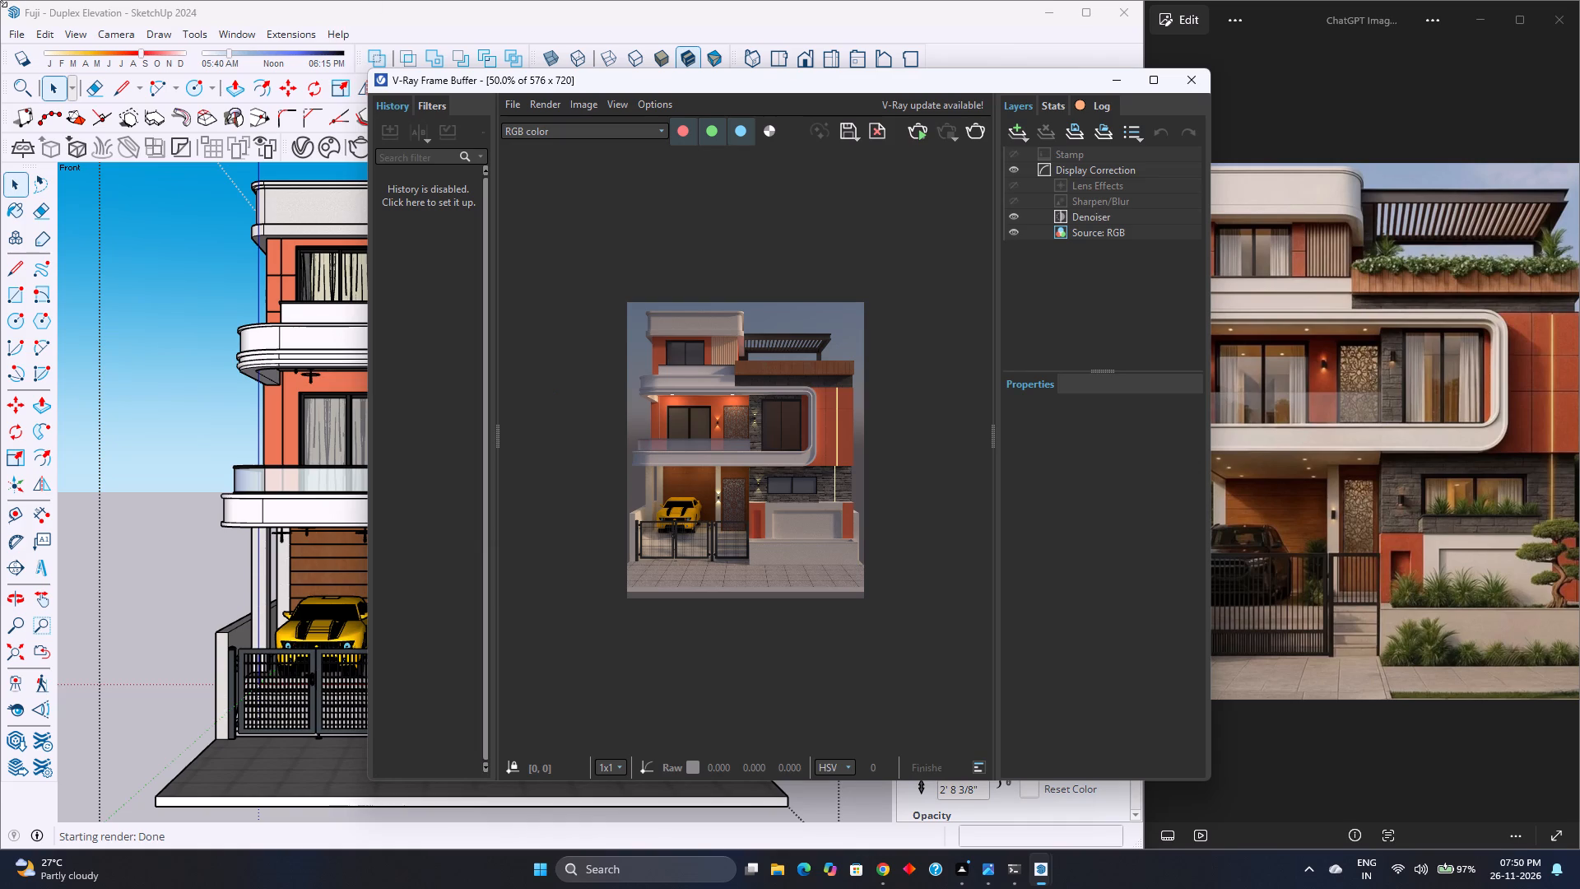
Minimise the V-Ray frame buffer and save the duplex elevation model.
{"action": "left_click", "coordinate": [1126, 84]}
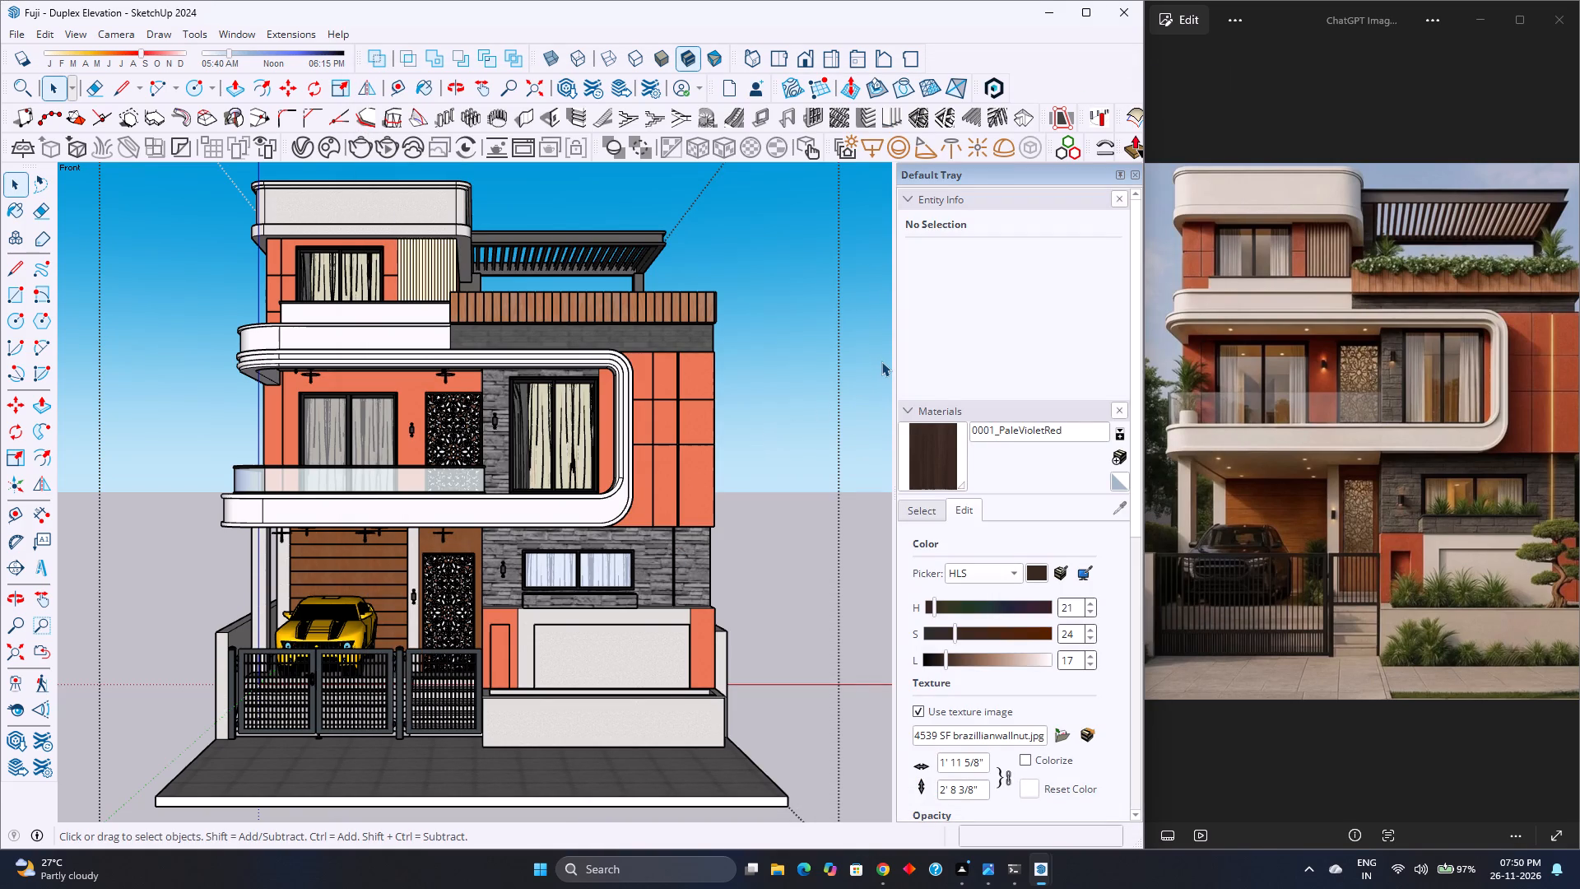
{"action": "key", "text": "ctrl+s"}
Switch to Chrome and open the ChatGPT conversation "AI render prompt writing".
{"action": "left_click", "coordinate": [890, 865]}
{"action": "left_click", "coordinate": [803, 215]}
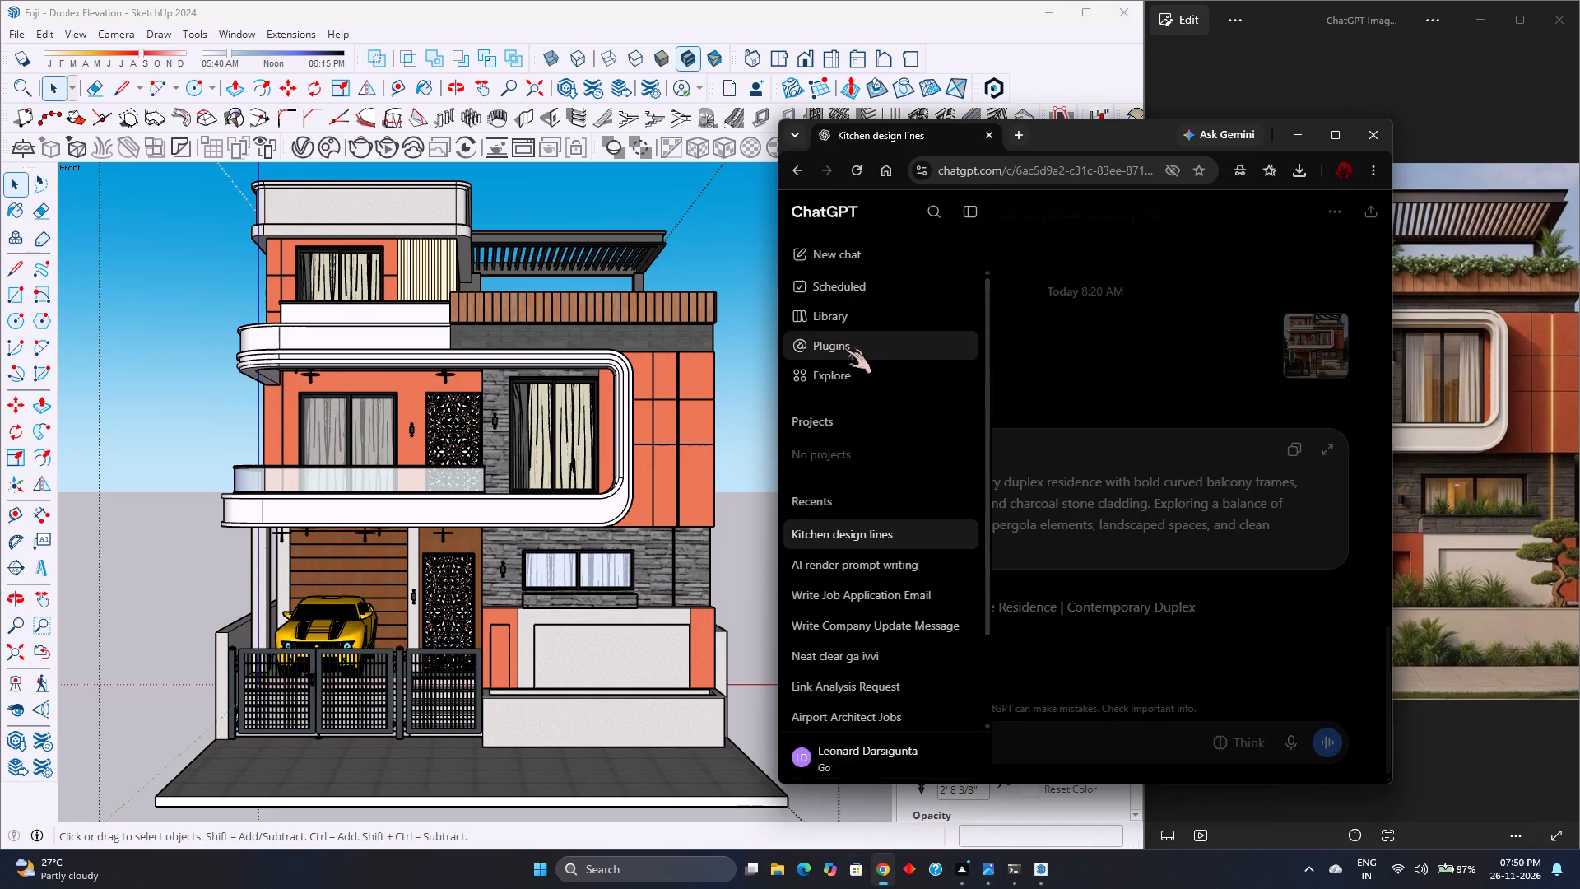
{"action": "left_click", "coordinate": [863, 561]}
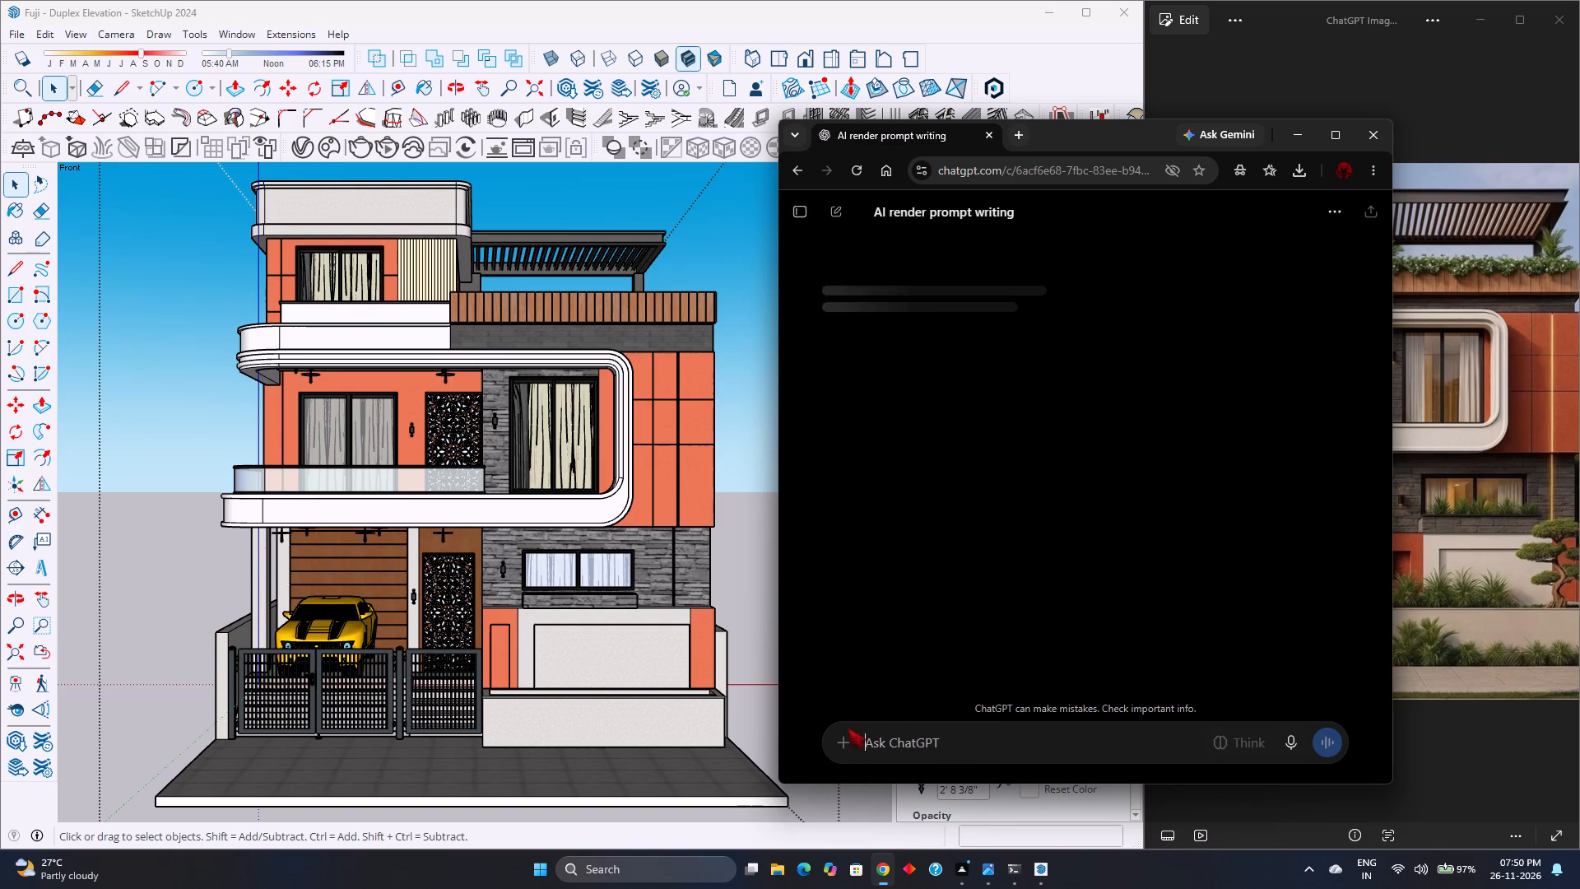
Attach the 1234 render from Downloads to the conversation and send it.
{"action": "left_click", "coordinate": [857, 752]}
{"action": "left_click", "coordinate": [841, 742]}
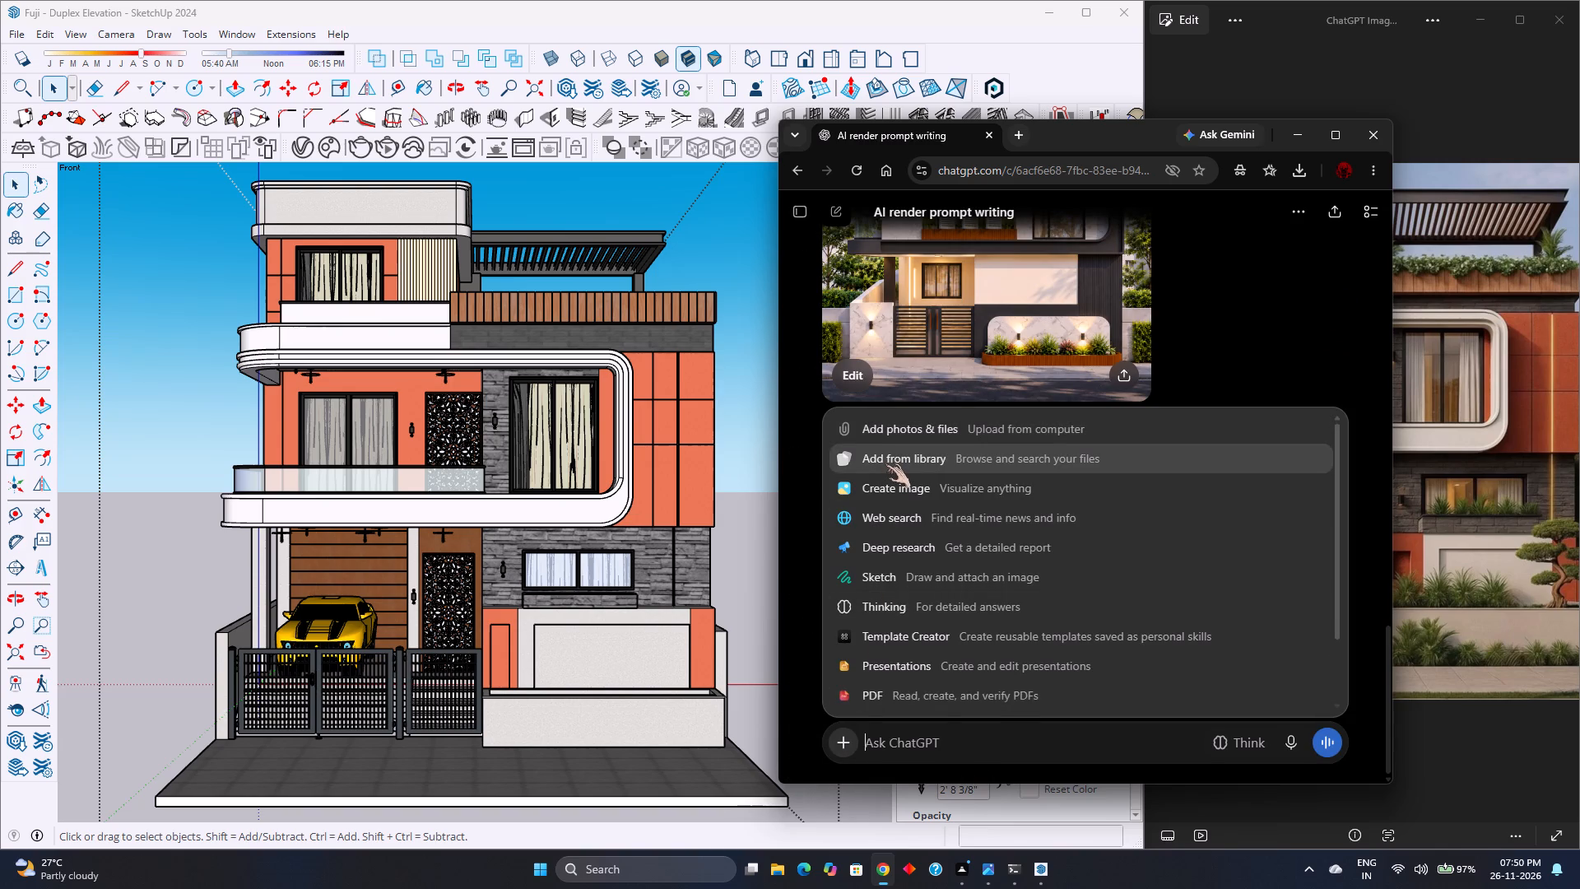
{"action": "left_click", "coordinate": [917, 435]}
{"action": "left_click", "coordinate": [616, 258]}
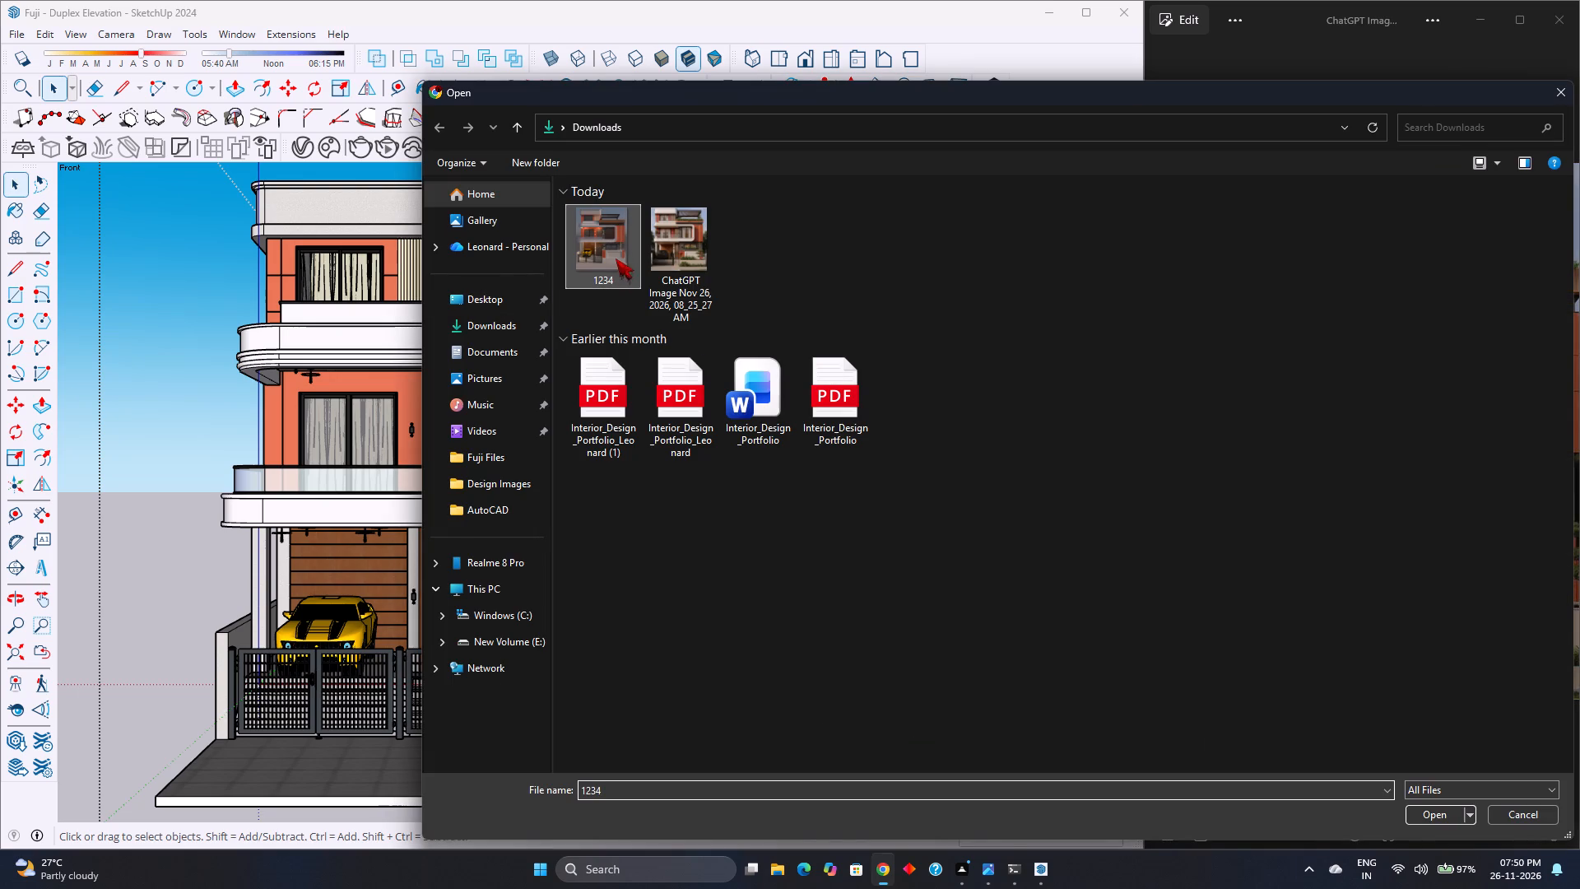
{"action": "left_click", "coordinate": [1422, 809]}
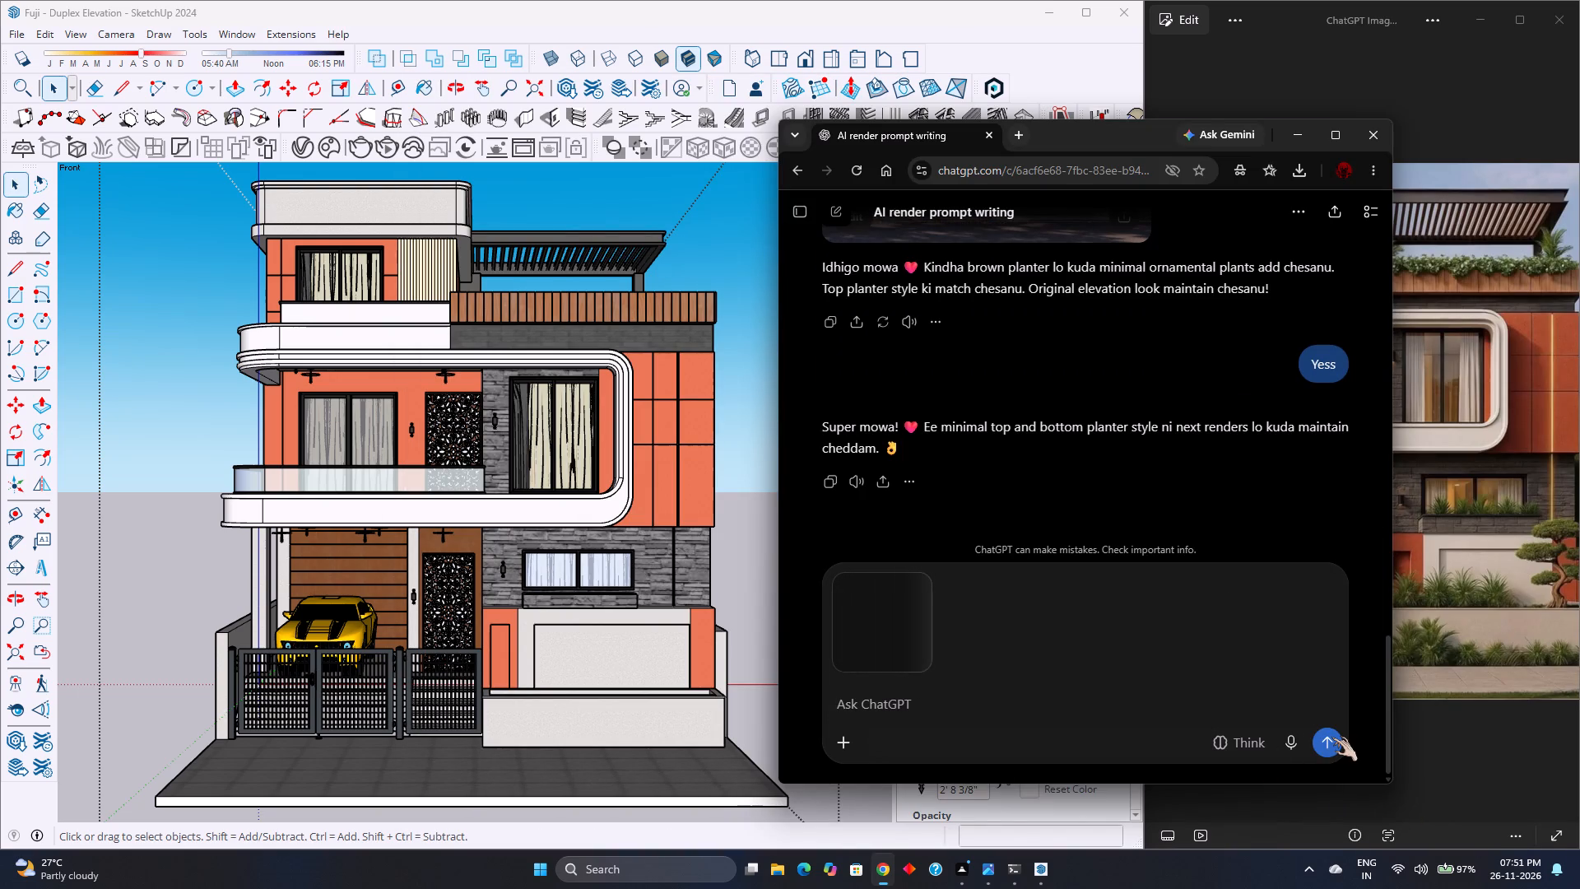
{"action": "left_click", "coordinate": [1334, 742]}
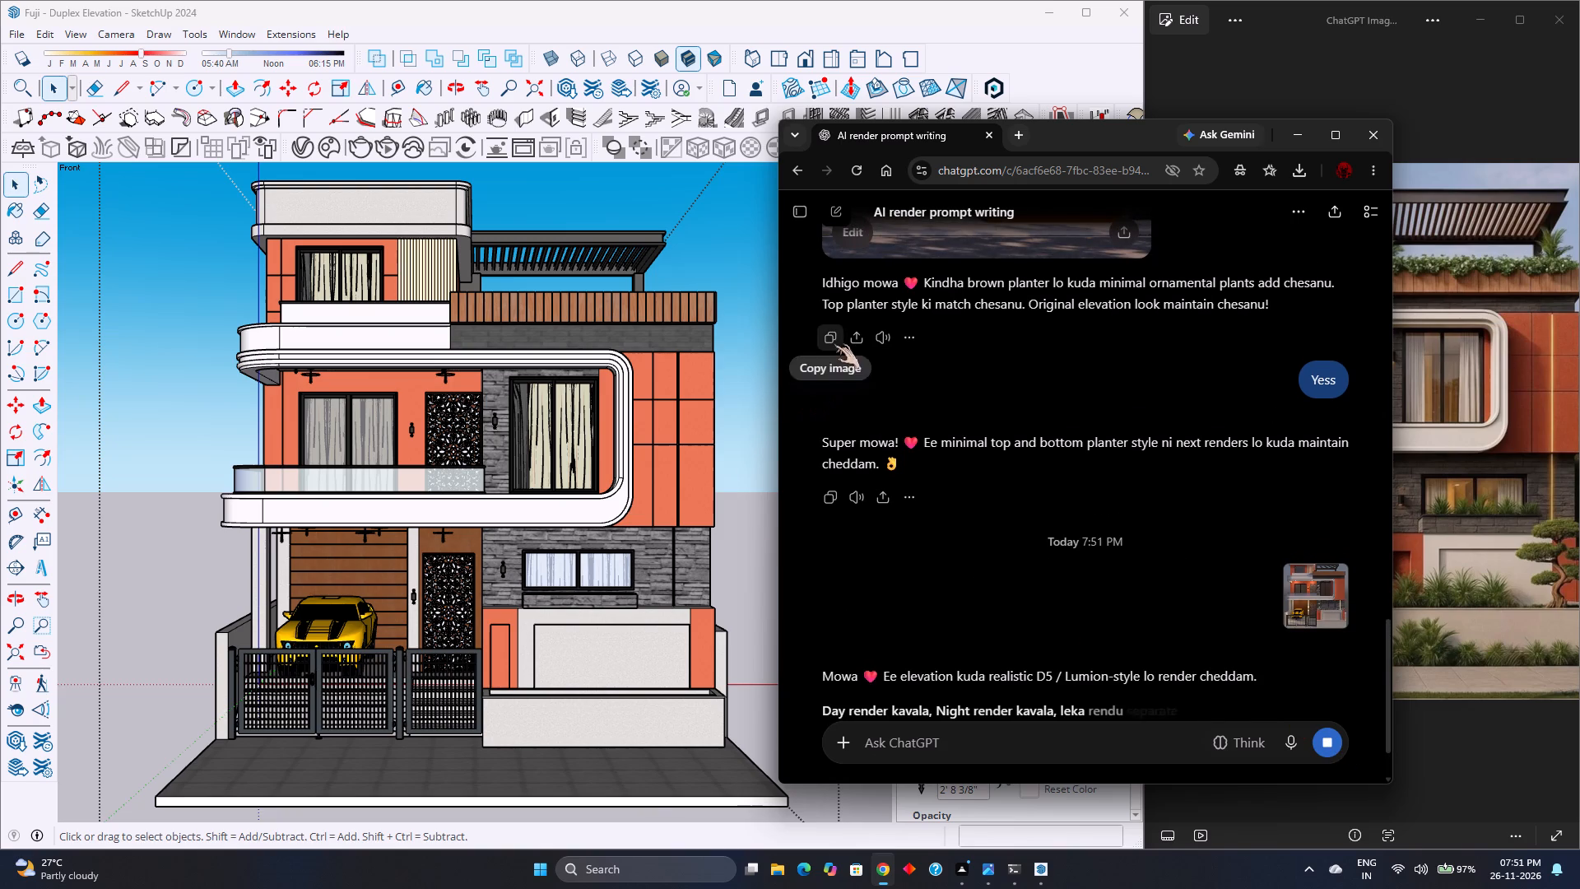
Reply "Day" to request a daytime version of the elevation render.
{"action": "scroll", "coordinate": [1138, 535], "scroll_direction": "down", "scroll_amount": 2}
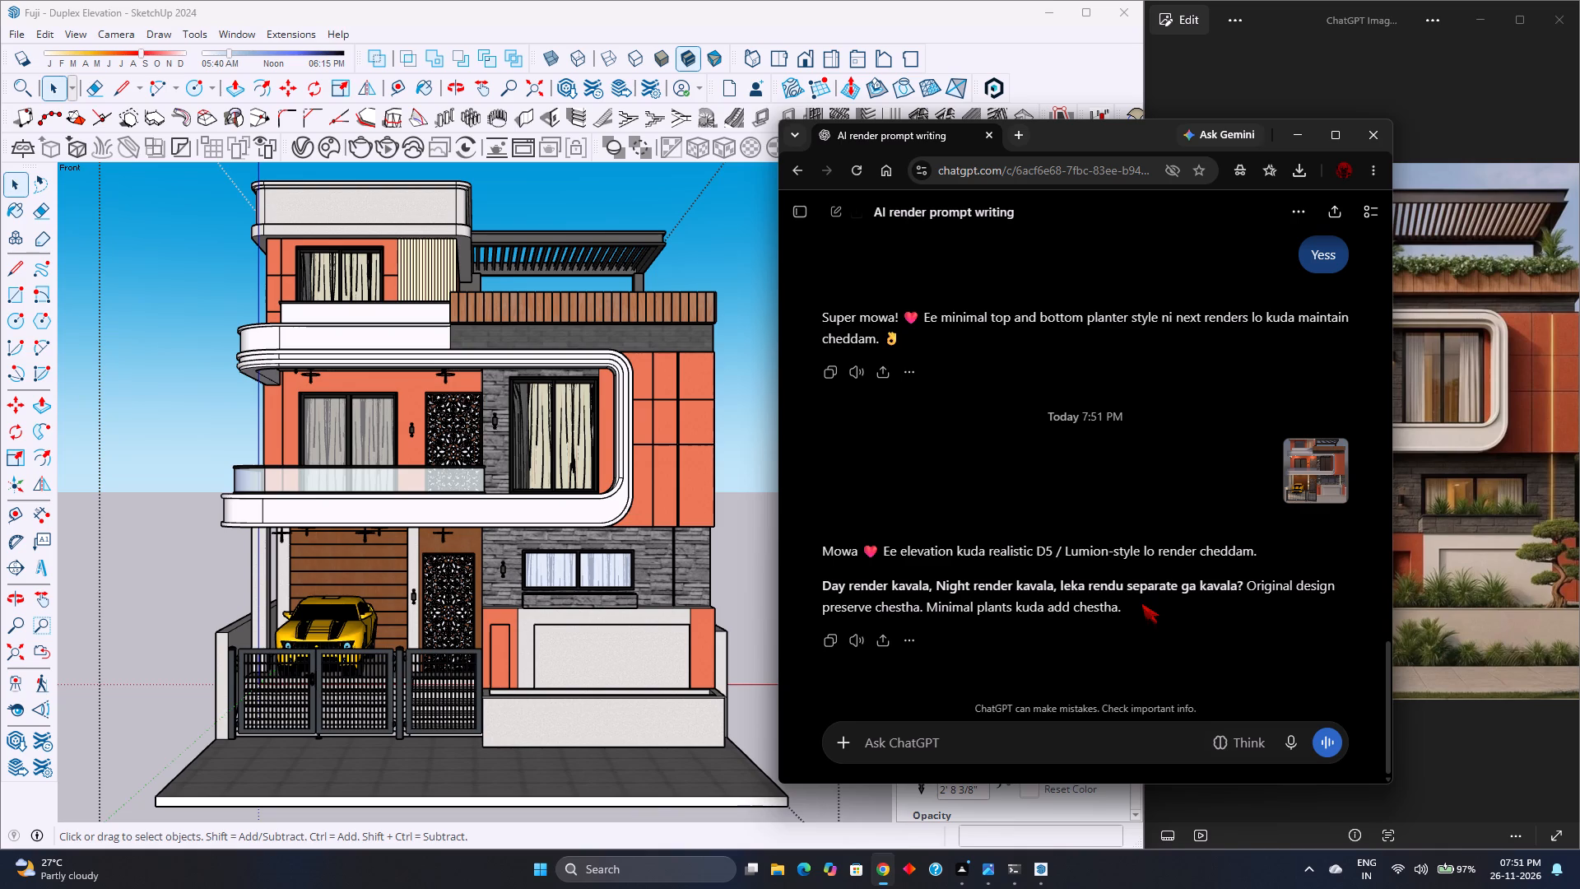
{"action": "type", "text": "Day"}
{"action": "key", "text": "Return"}
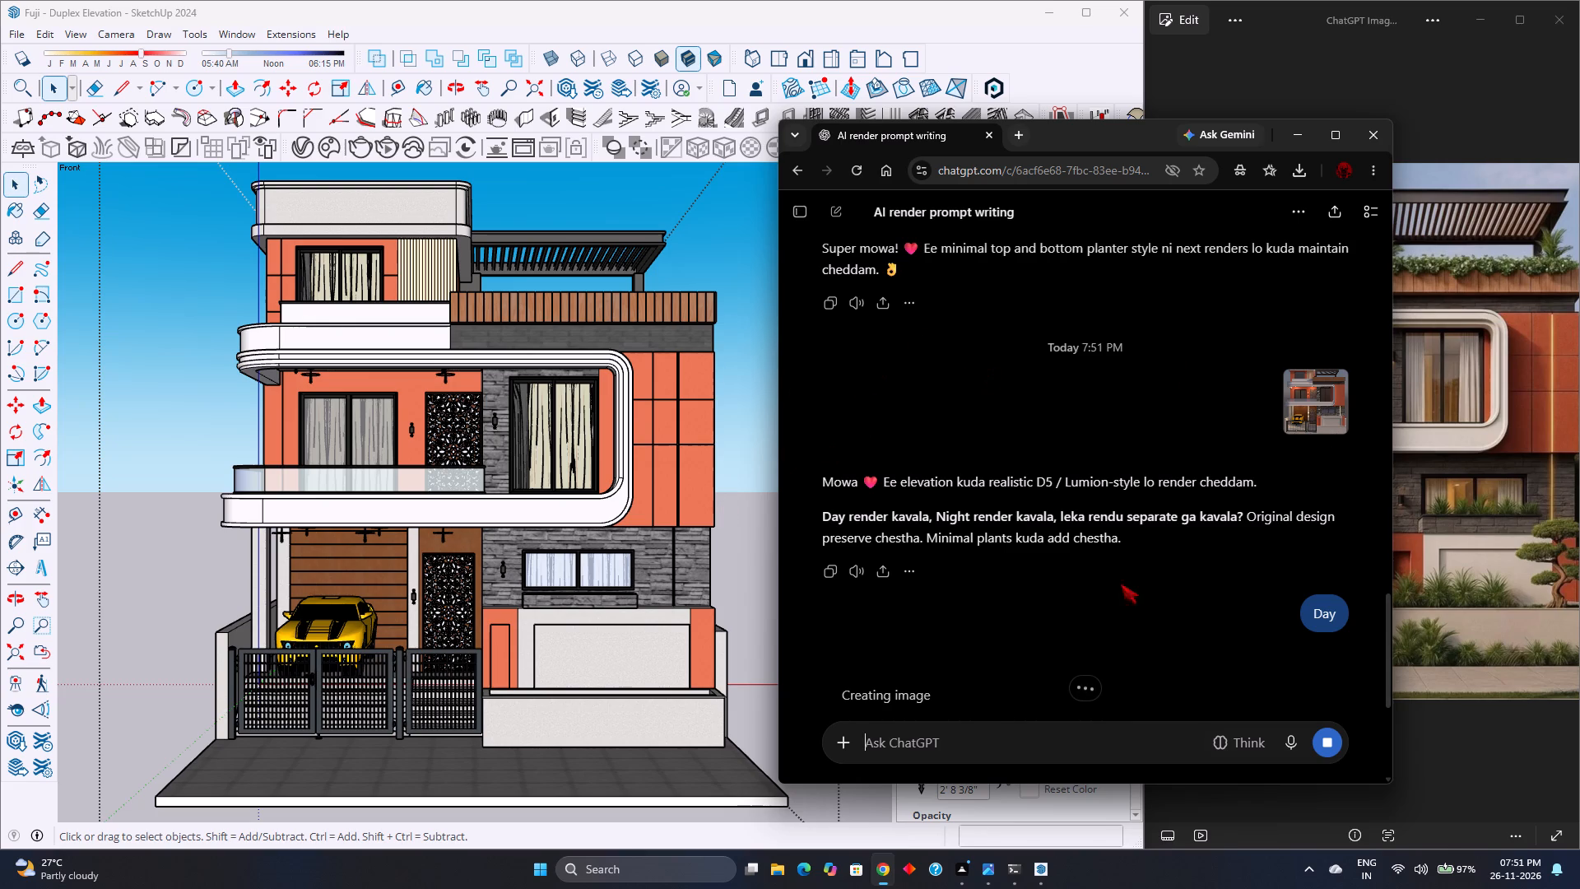
Follow the image generation and examine the enlarged day render's facade, planting, lighting and car.
{"action": "scroll", "coordinate": [1143, 586], "scroll_direction": "down", "scroll_amount": 5}
{"action": "scroll", "coordinate": [951, 552], "scroll_direction": "down", "scroll_amount": 5}
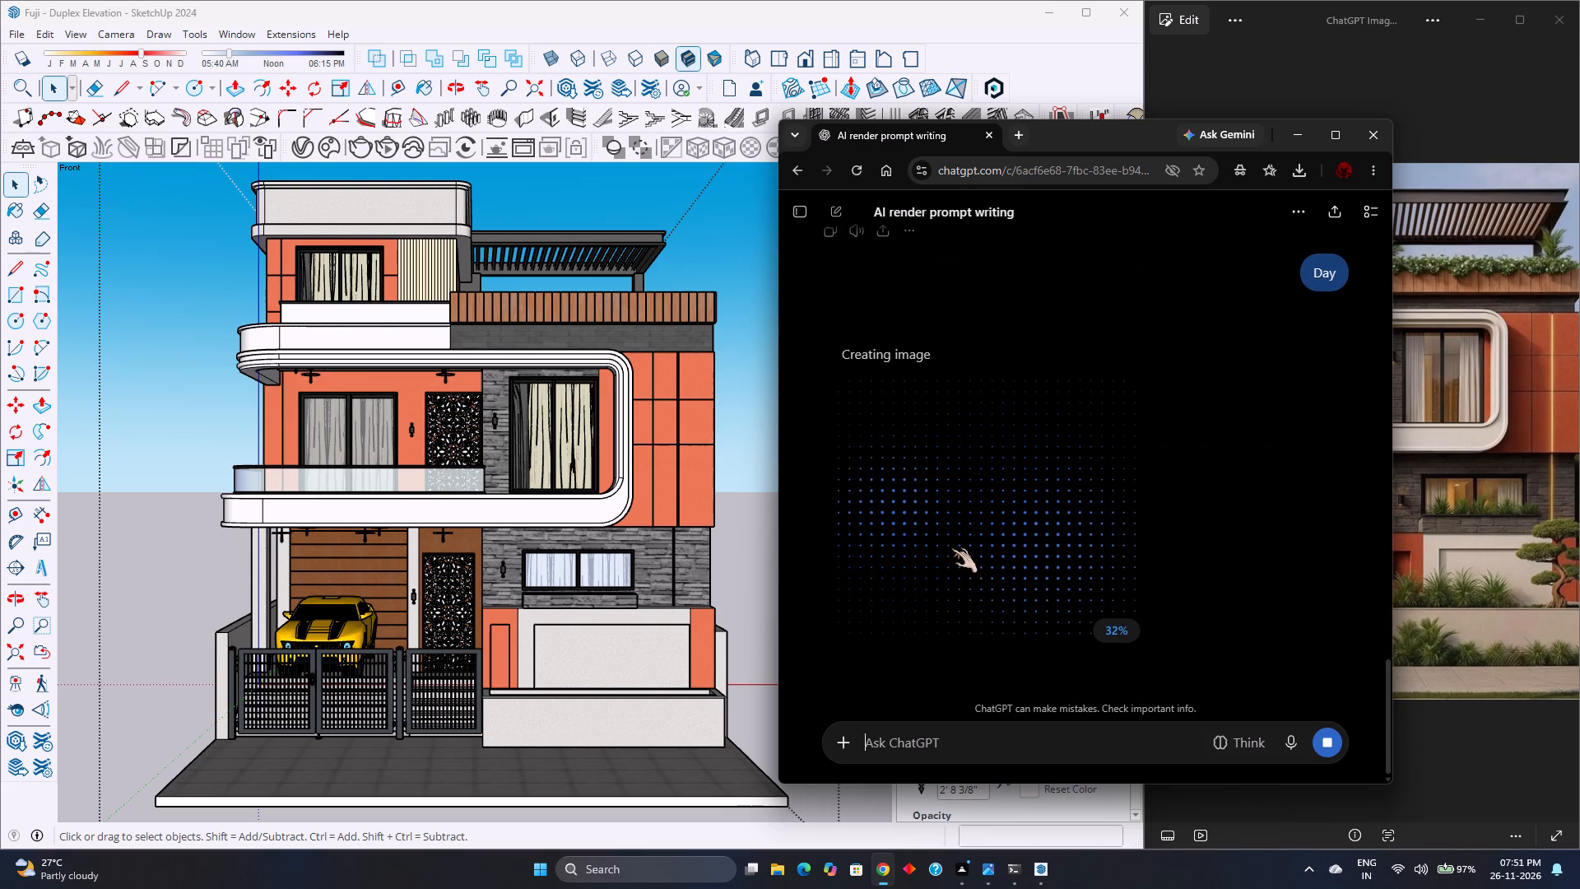
{"action": "scroll", "coordinate": [953, 547], "scroll_direction": "down", "scroll_amount": 3}
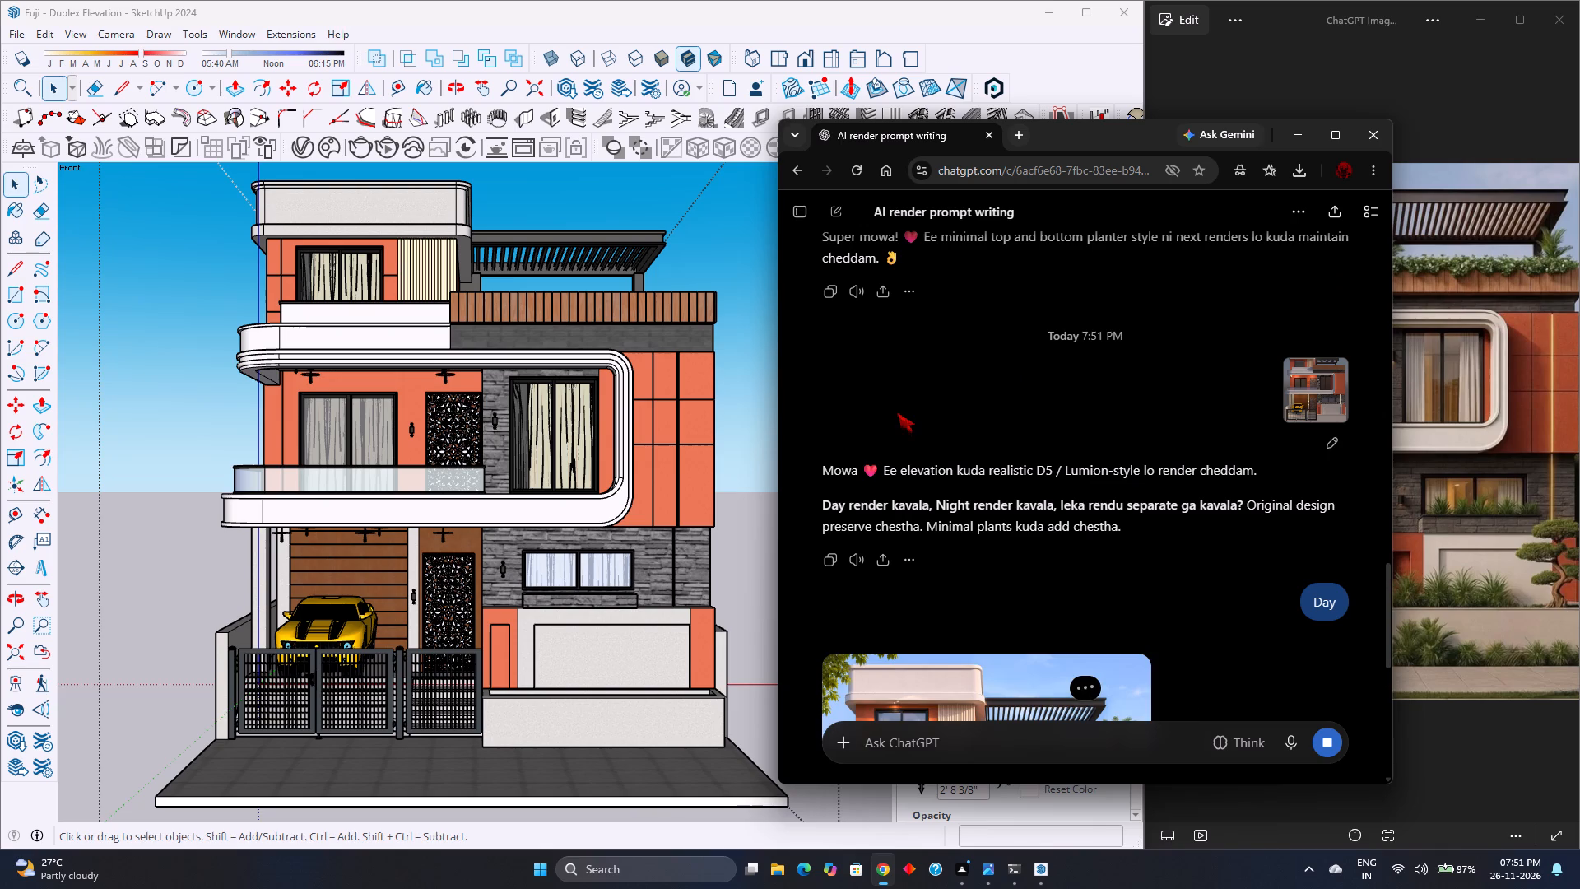
{"action": "scroll", "coordinate": [983, 508], "scroll_direction": "down", "scroll_amount": 5}
{"action": "left_click", "coordinate": [1001, 528]}
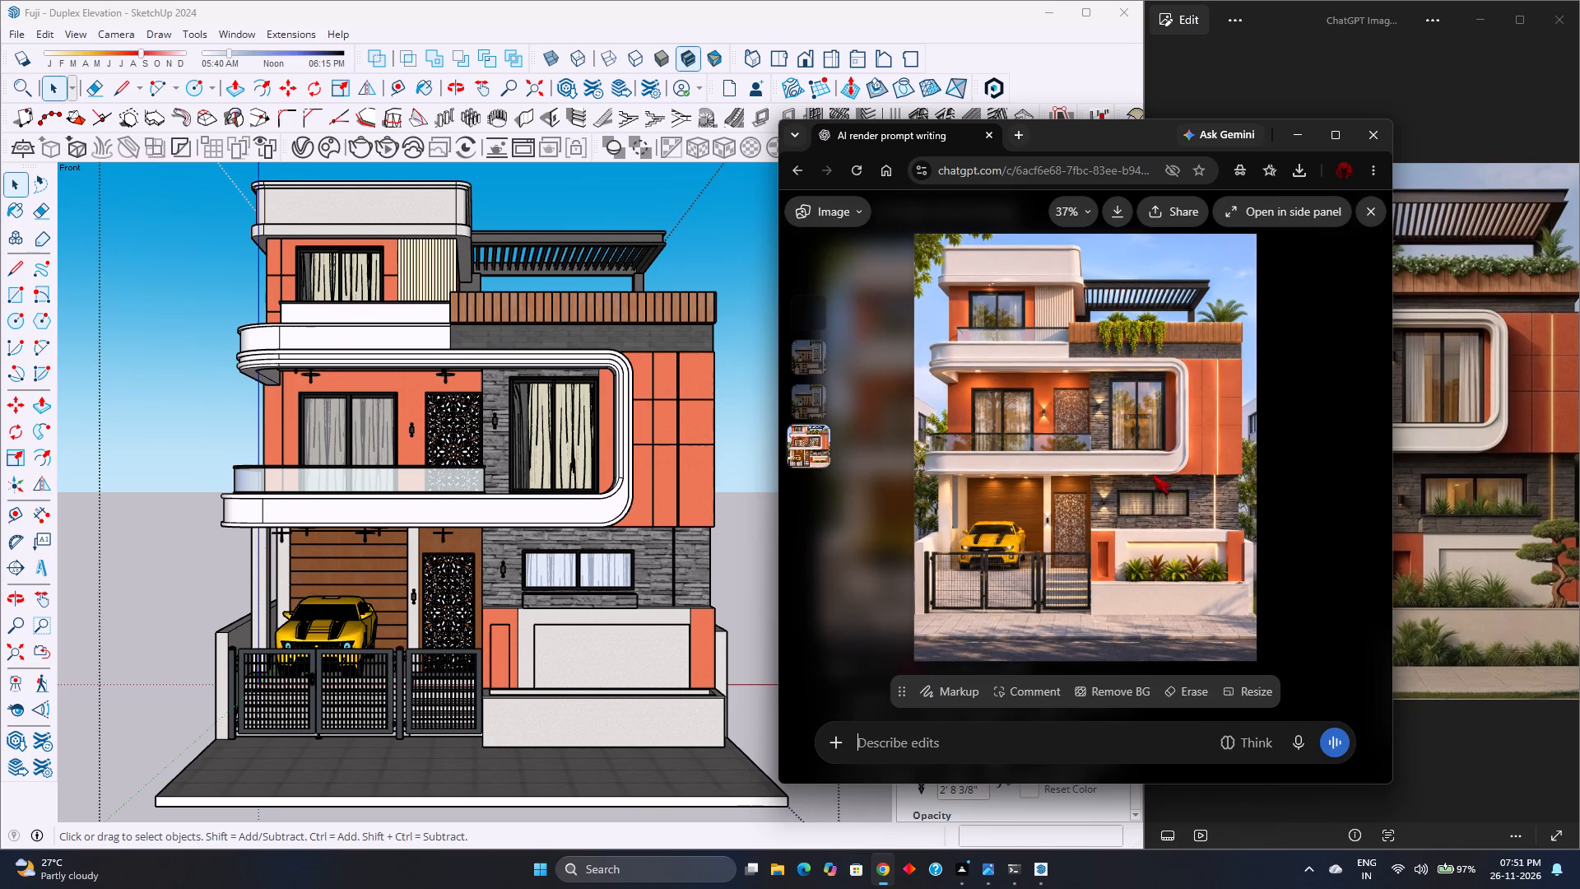
{"action": "scroll", "coordinate": [1022, 498], "scroll_direction": "up", "scroll_amount": 2}
{"action": "scroll", "coordinate": [1022, 498], "scroll_direction": "down", "scroll_amount": 3}
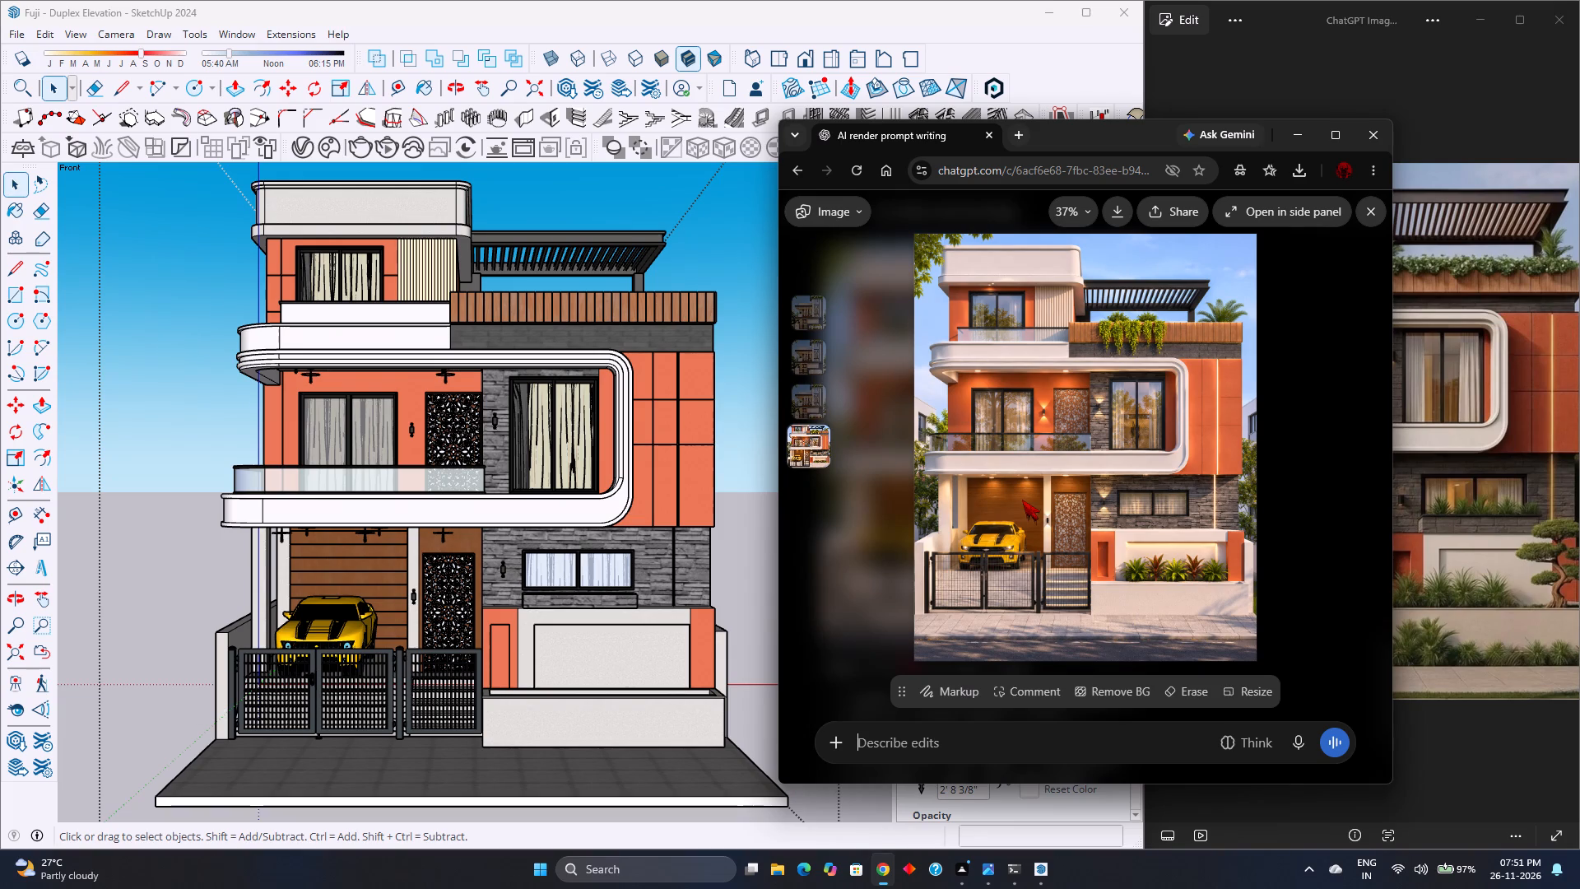
{"action": "scroll", "coordinate": [1022, 500], "scroll_direction": "down", "scroll_amount": 1}
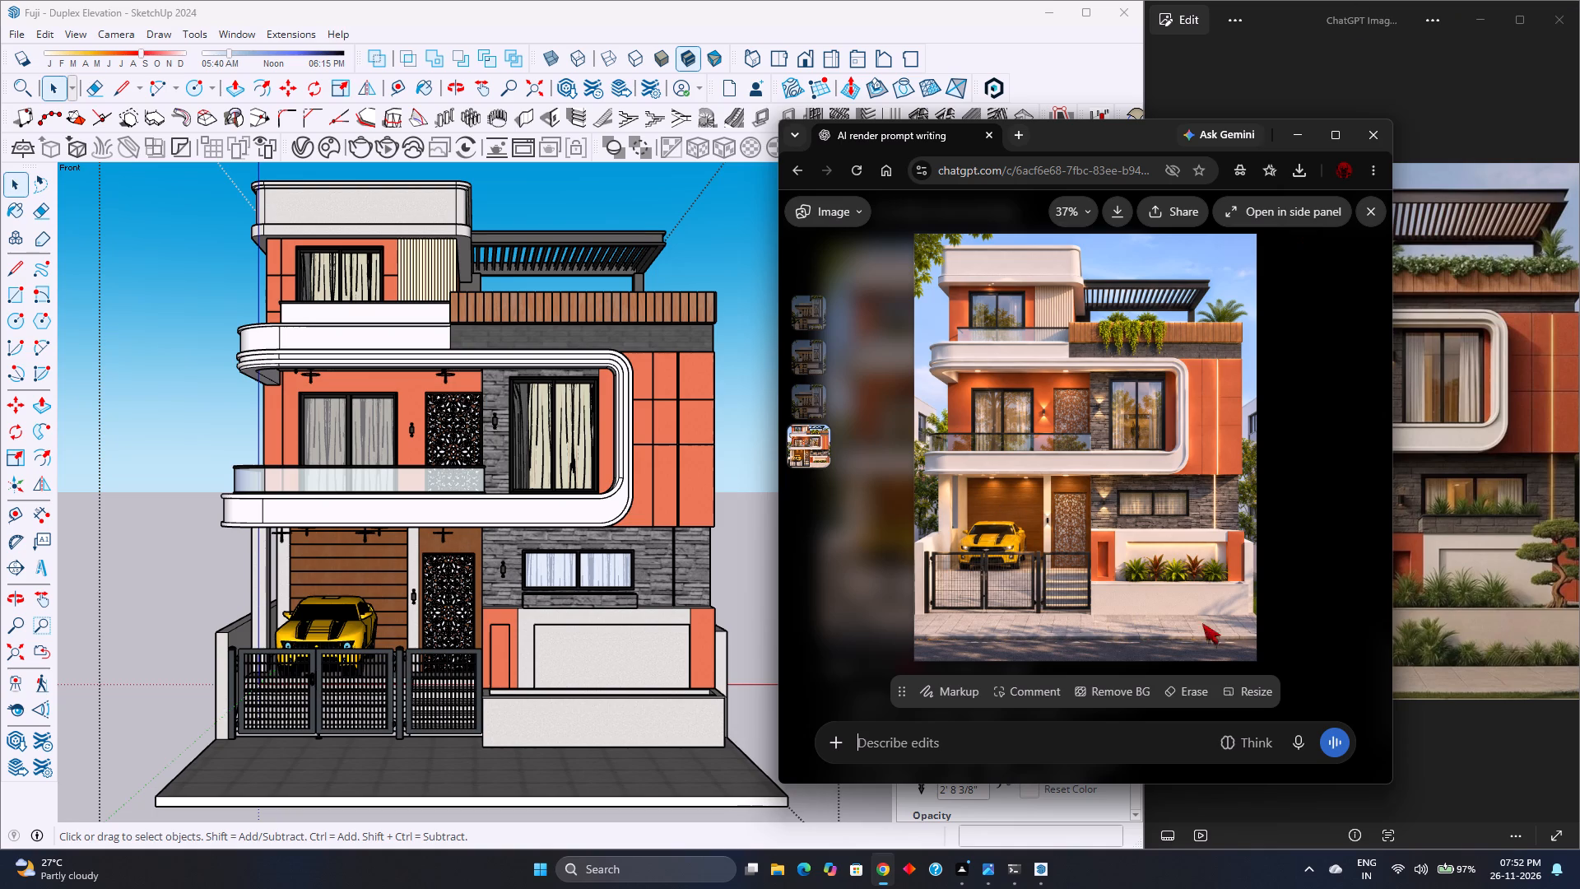
{"action": "scroll", "coordinate": [1059, 634], "scroll_direction": "up", "scroll_amount": 3}
{"action": "scroll", "coordinate": [1059, 634], "scroll_direction": "down", "scroll_amount": 3}
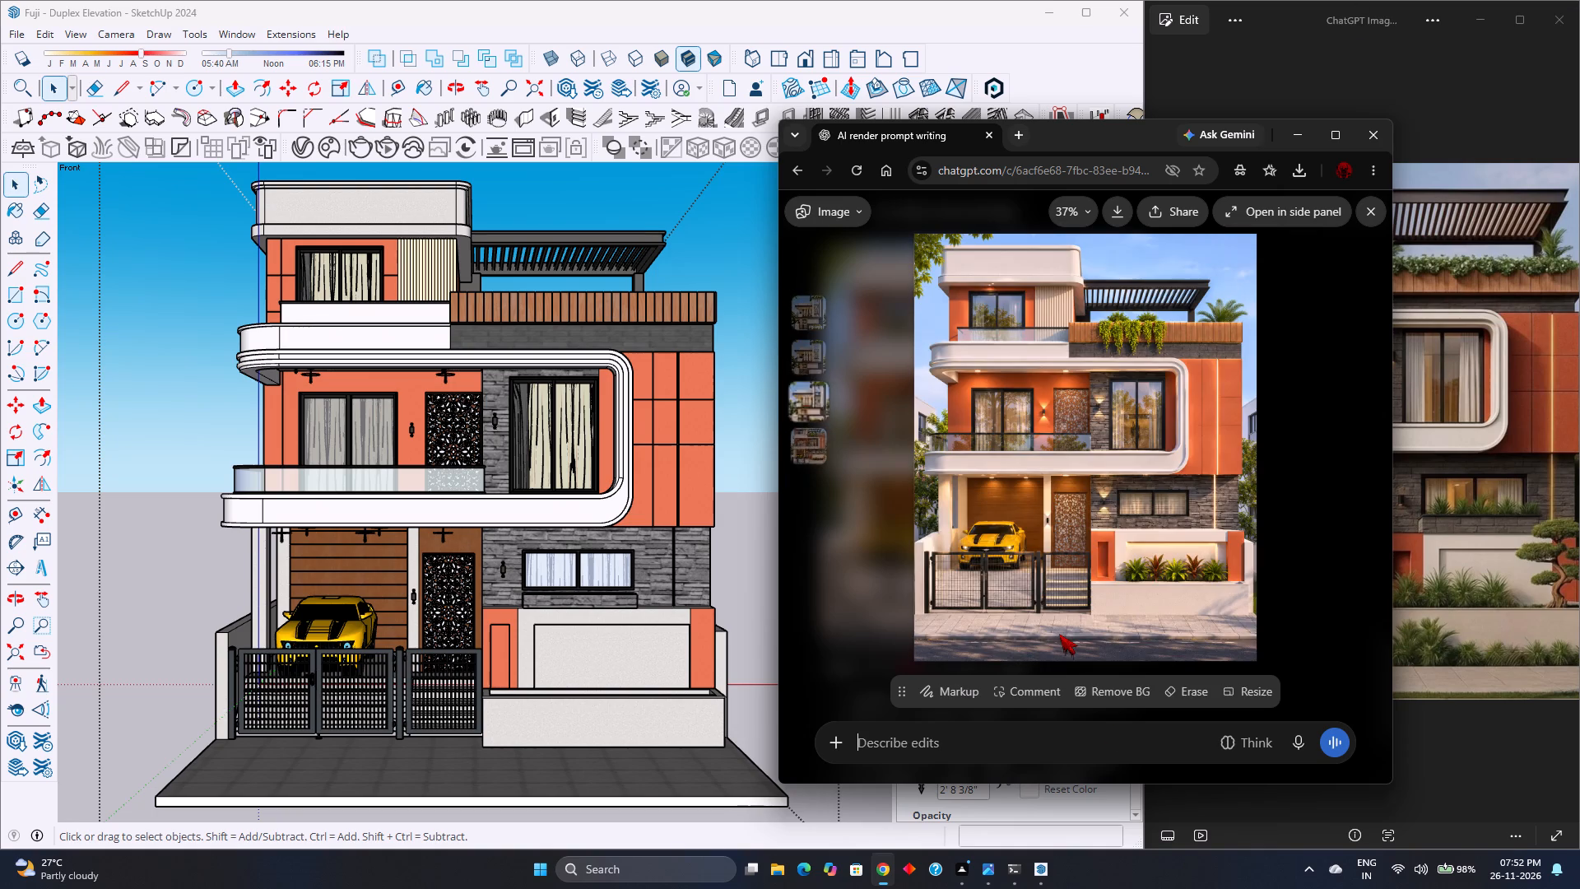
{"action": "scroll", "coordinate": [1059, 634], "scroll_direction": "down", "scroll_amount": 3}
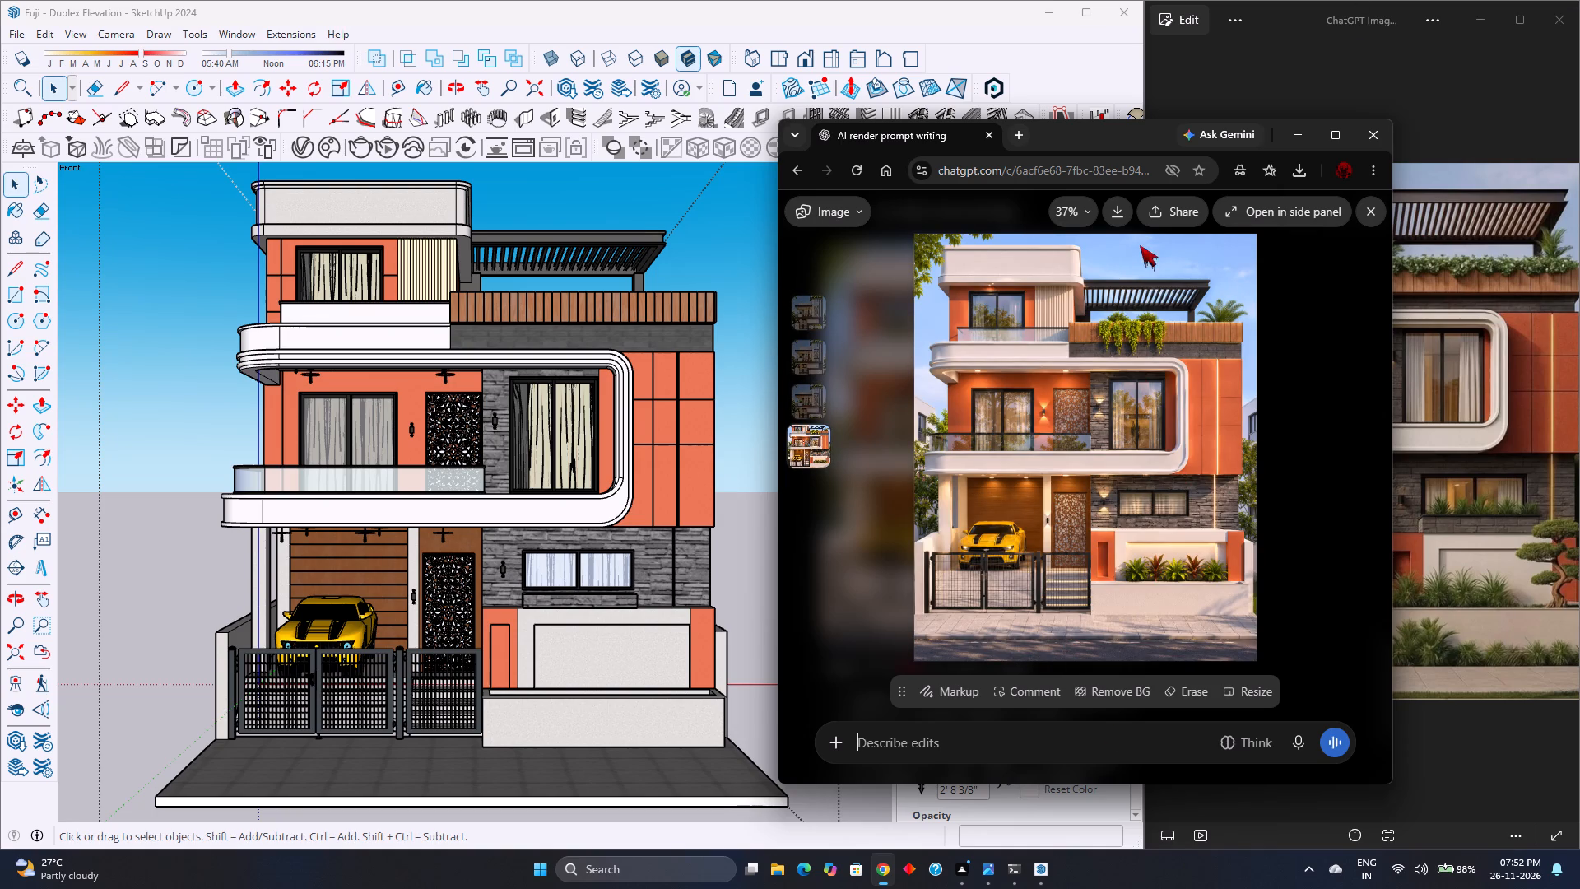
Download the generated day render.
{"action": "left_click", "coordinate": [1118, 208]}
Request a night version of the open day render with the prompt "night" and minimise the browser while it generates.
{"action": "left_click", "coordinate": [1025, 757]}
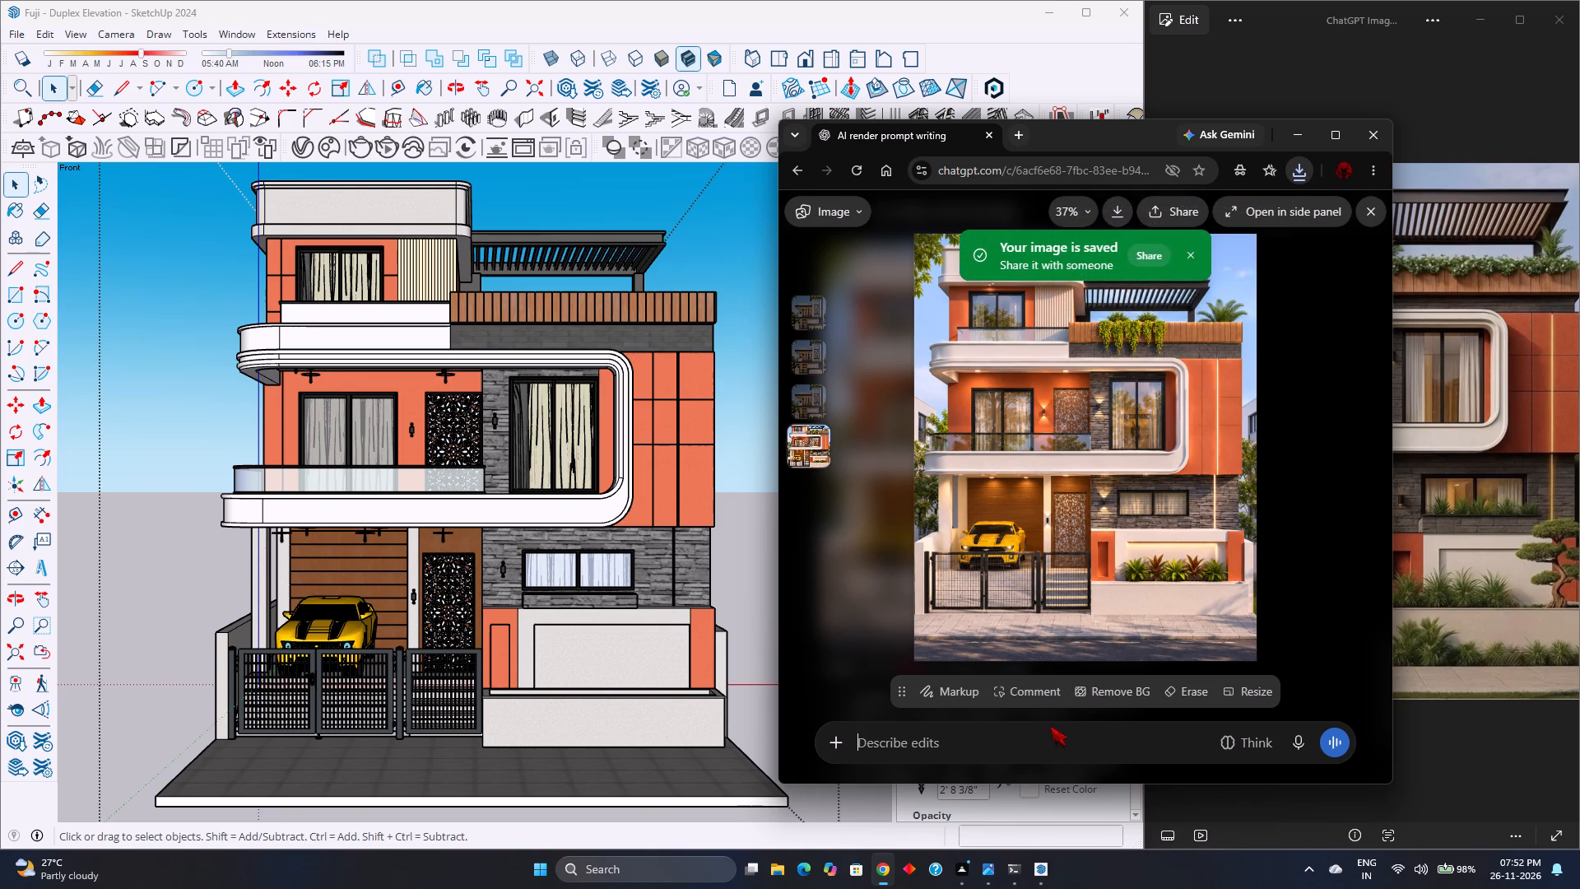
{"action": "type", "text": "nught"}
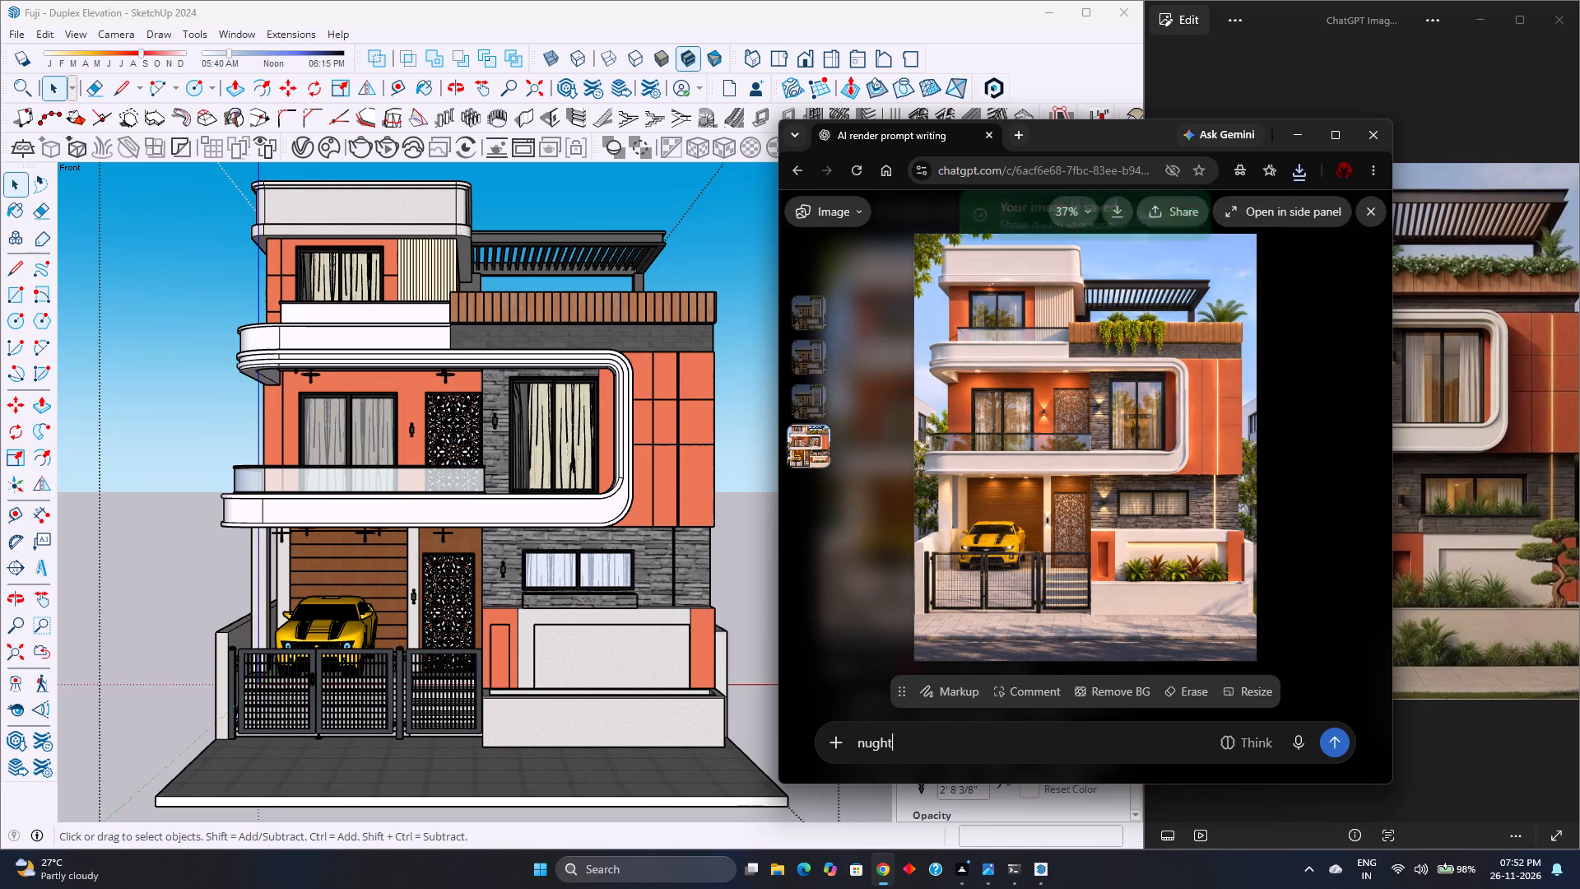
{"action": "key", "text": "space"}
{"action": "key", "text": "Left"}
{"action": "key", "text": "Left"}
{"action": "key", "text": "Left"}
{"action": "key", "text": "Left"}
{"action": "key", "text": "Left"}
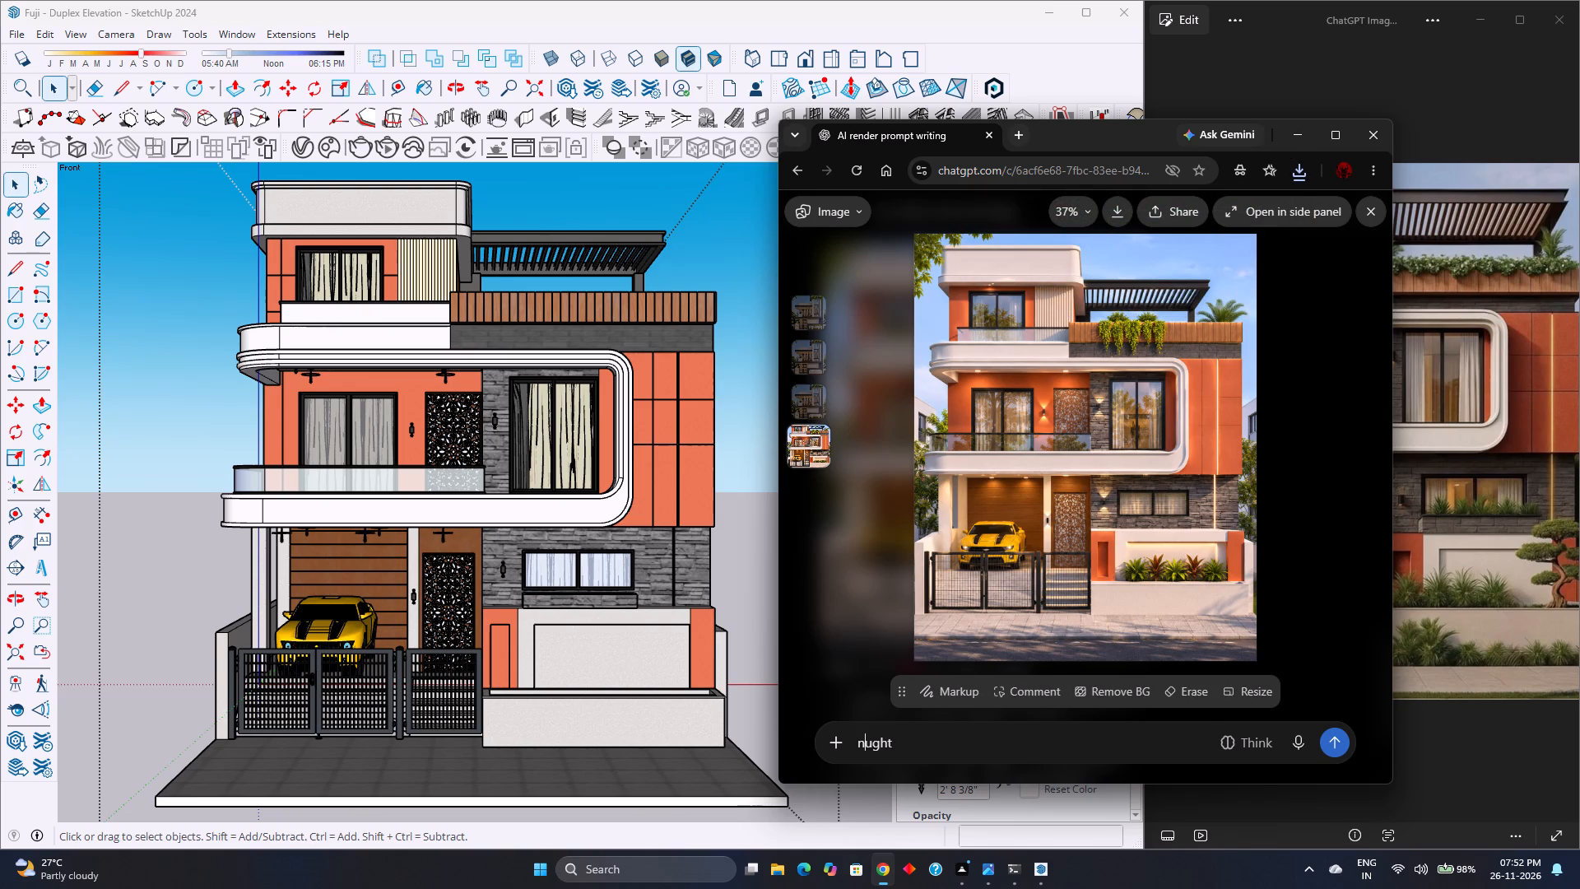
{"action": "key", "text": "BackSpace"}
{"action": "key", "text": "n"}
{"action": "key", "text": "Right"}
{"action": "key", "text": "BackSpace"}
{"action": "key", "text": "i"}
{"action": "key", "text": "Return"}
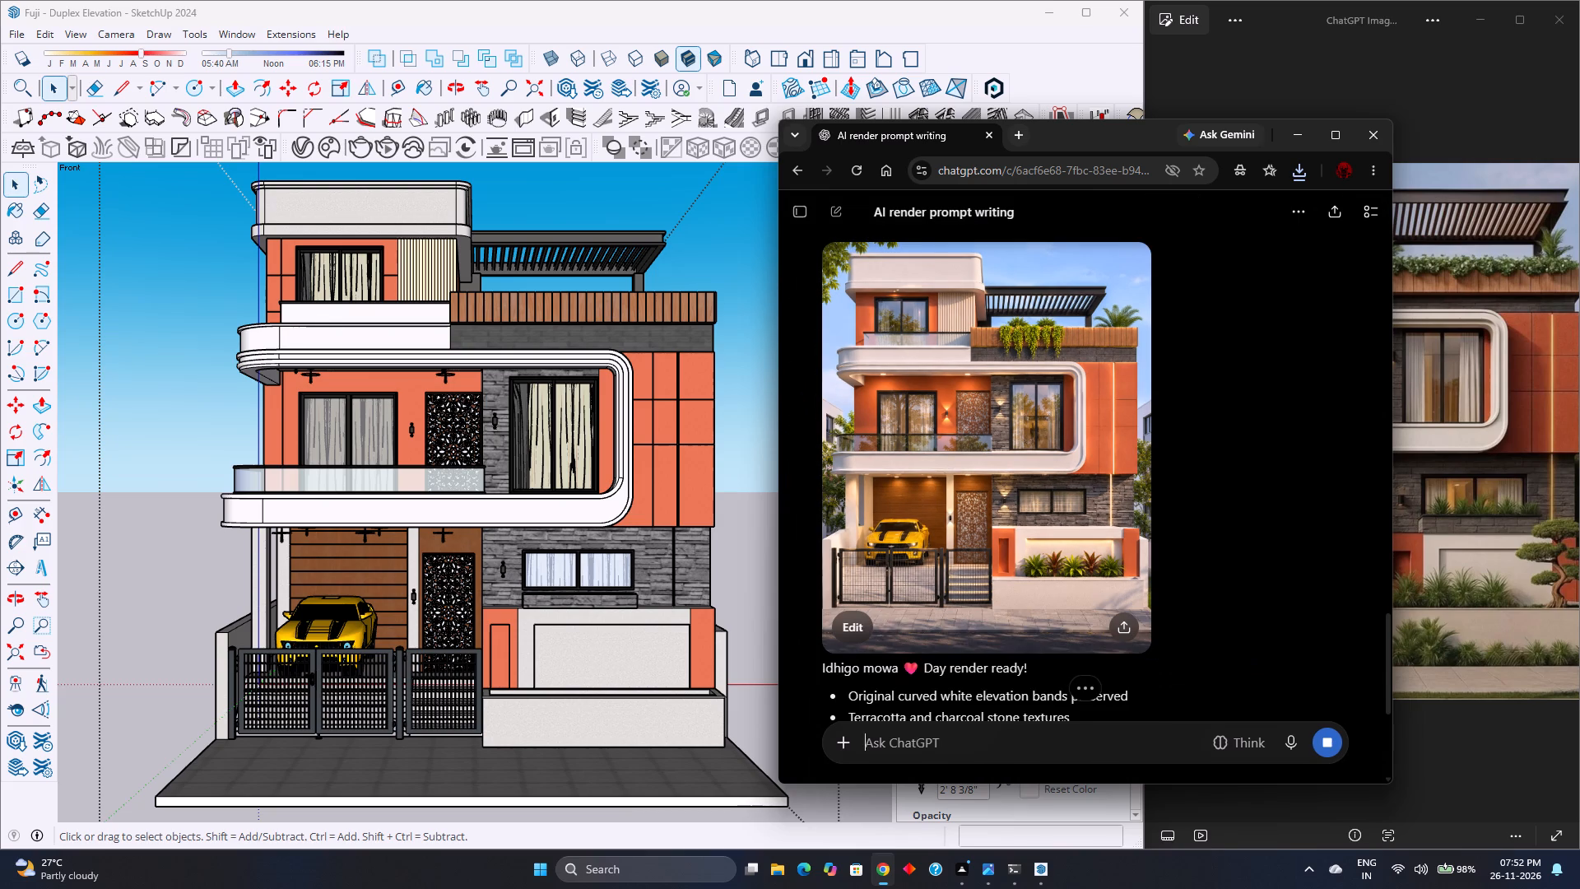
{"action": "scroll", "coordinate": [1075, 511], "scroll_direction": "down", "scroll_amount": 3}
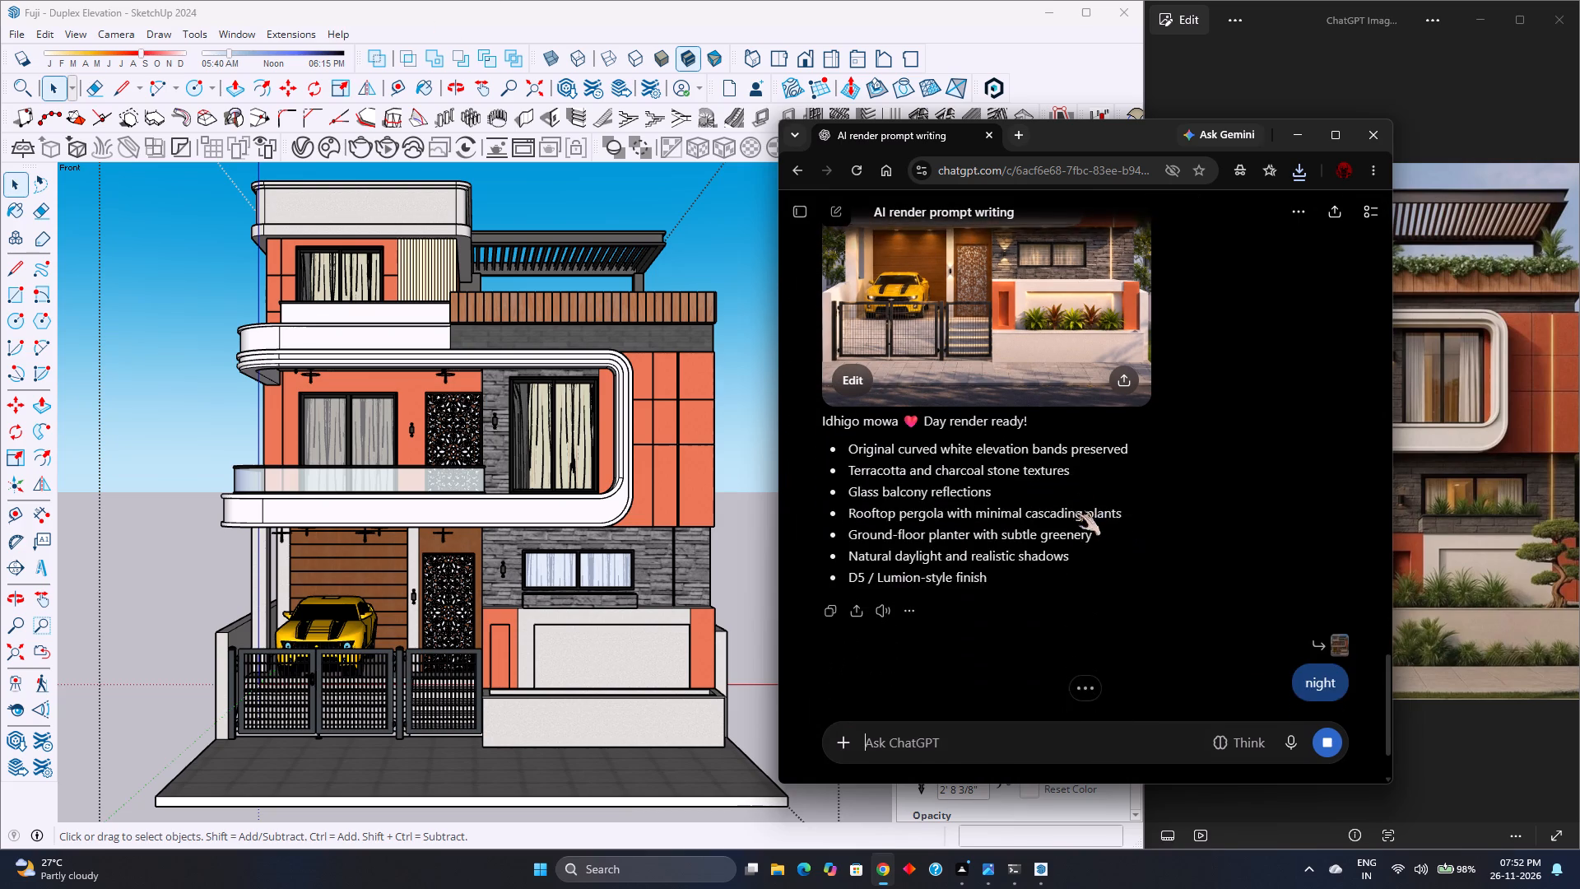
{"action": "scroll", "coordinate": [1075, 511], "scroll_direction": "down", "scroll_amount": 6}
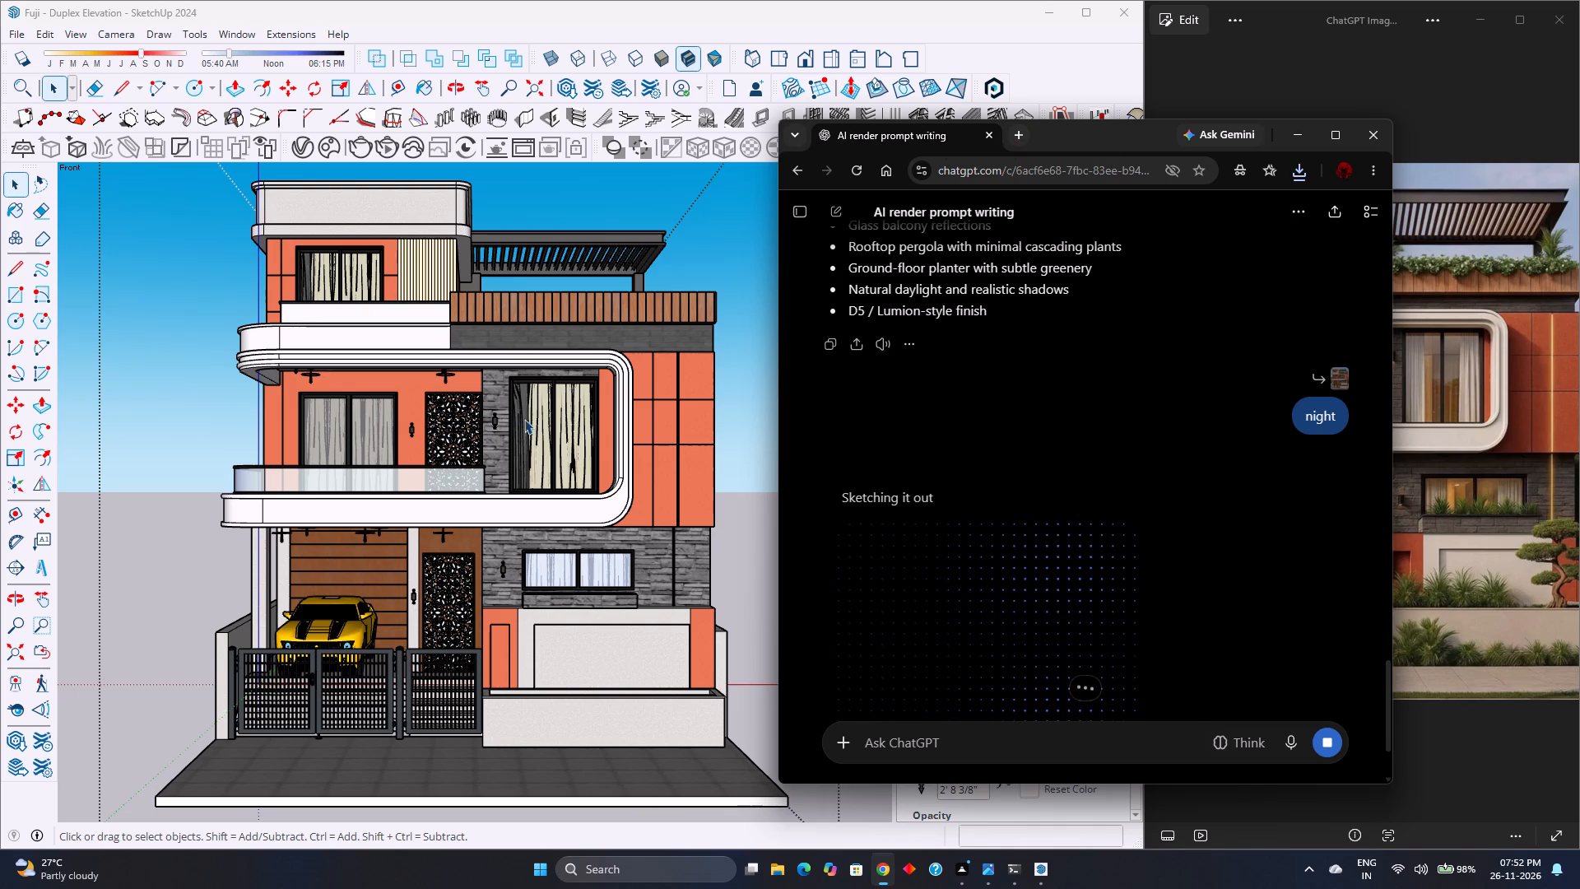
{"action": "left_click", "coordinate": [1291, 129]}
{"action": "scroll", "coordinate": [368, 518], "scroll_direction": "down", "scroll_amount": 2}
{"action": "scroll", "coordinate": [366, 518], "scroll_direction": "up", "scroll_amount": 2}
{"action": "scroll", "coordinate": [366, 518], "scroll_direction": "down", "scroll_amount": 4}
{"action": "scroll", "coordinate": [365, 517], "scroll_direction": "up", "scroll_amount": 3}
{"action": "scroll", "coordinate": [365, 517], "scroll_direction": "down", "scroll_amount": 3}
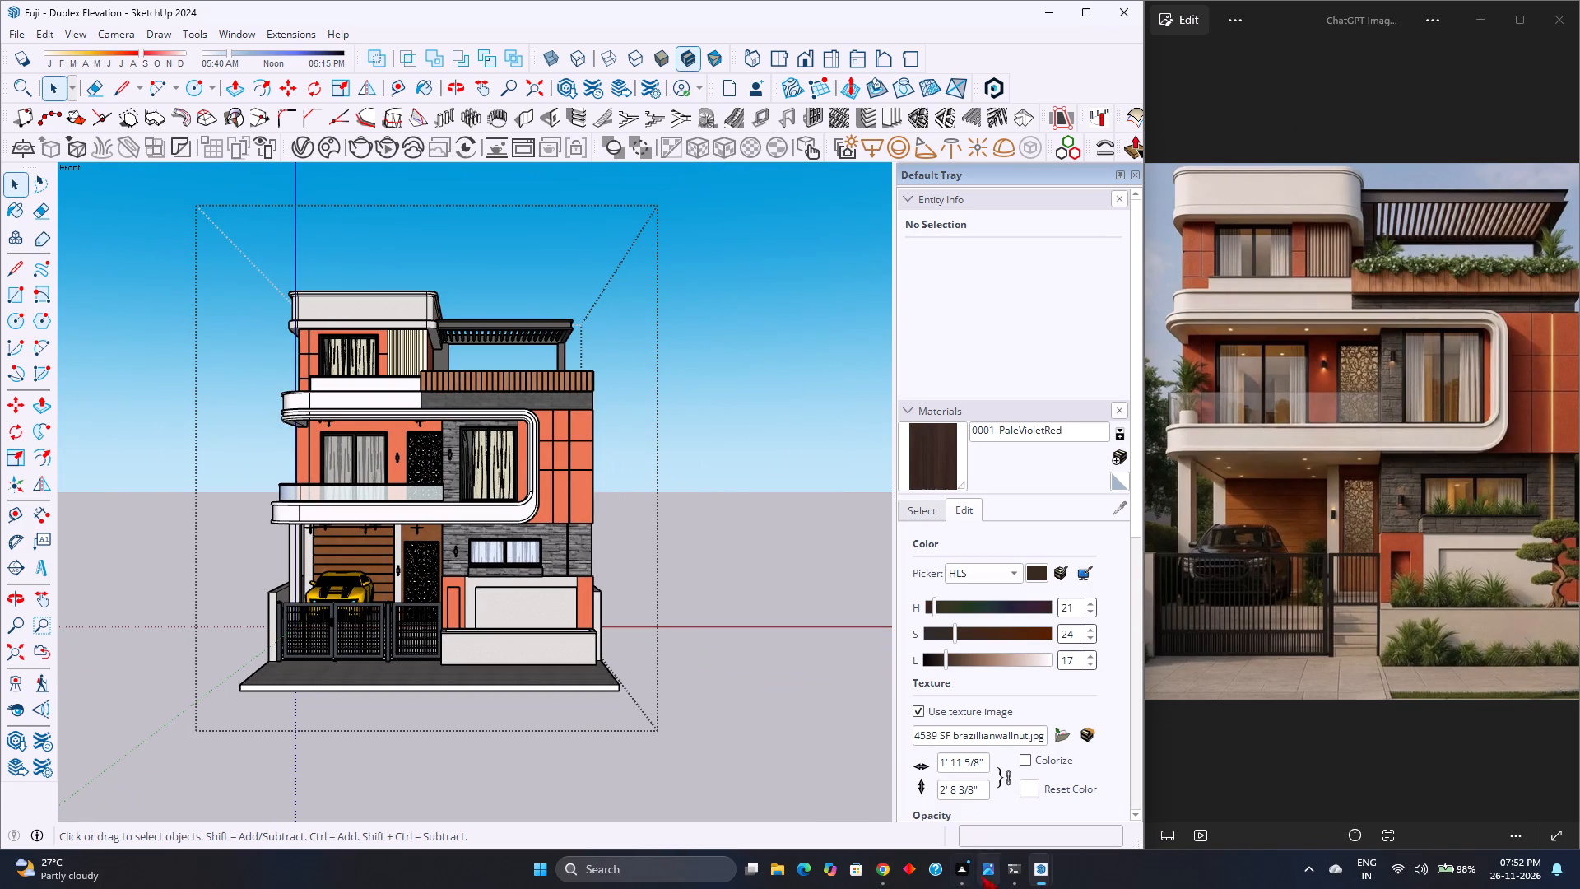
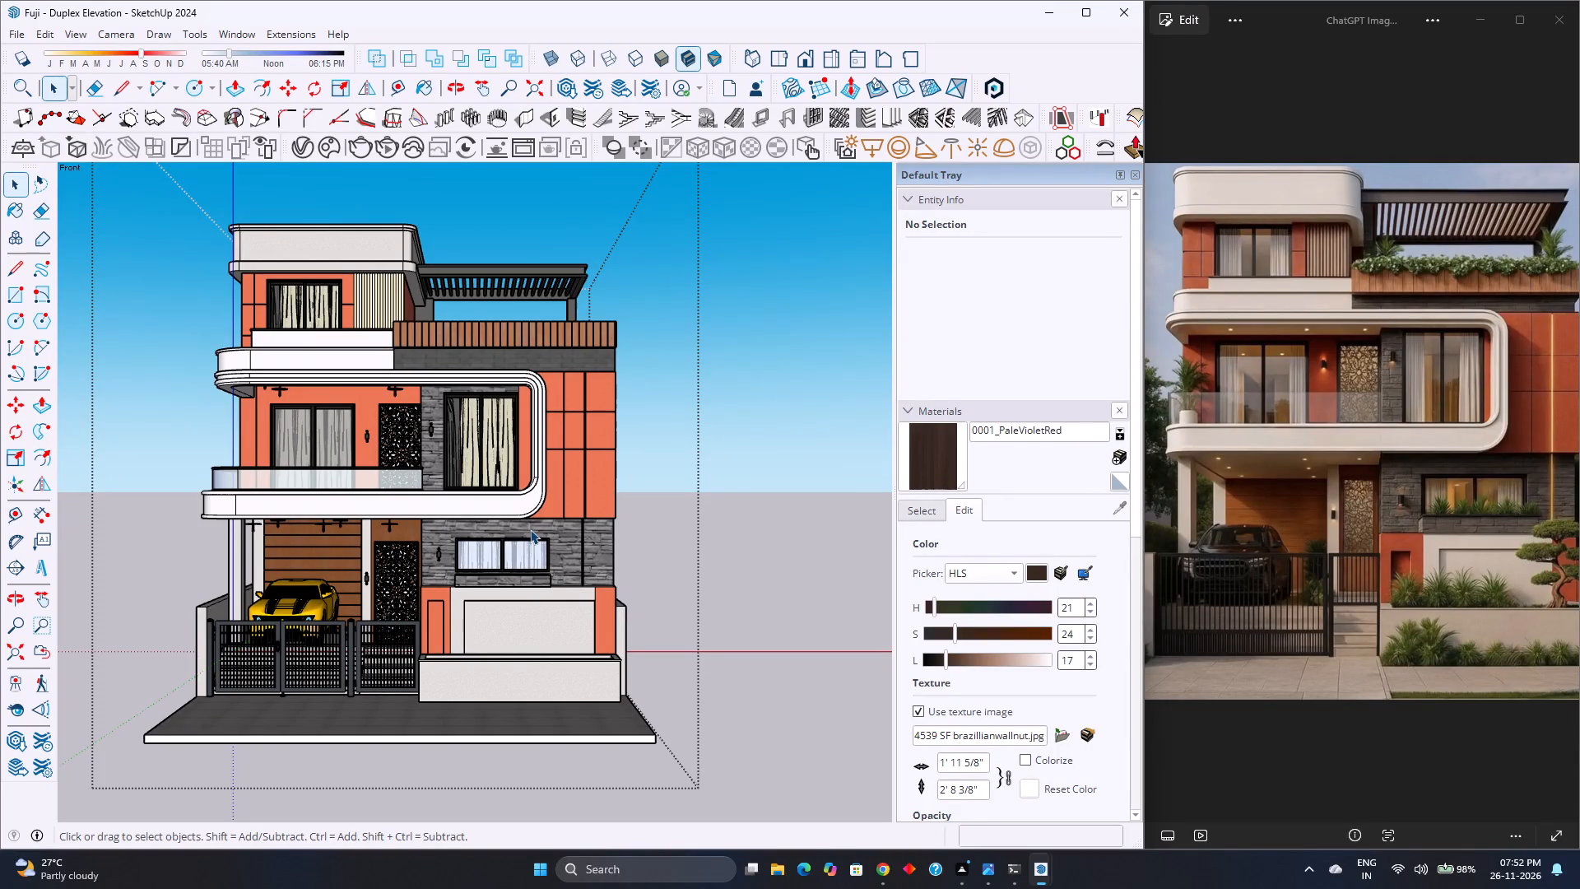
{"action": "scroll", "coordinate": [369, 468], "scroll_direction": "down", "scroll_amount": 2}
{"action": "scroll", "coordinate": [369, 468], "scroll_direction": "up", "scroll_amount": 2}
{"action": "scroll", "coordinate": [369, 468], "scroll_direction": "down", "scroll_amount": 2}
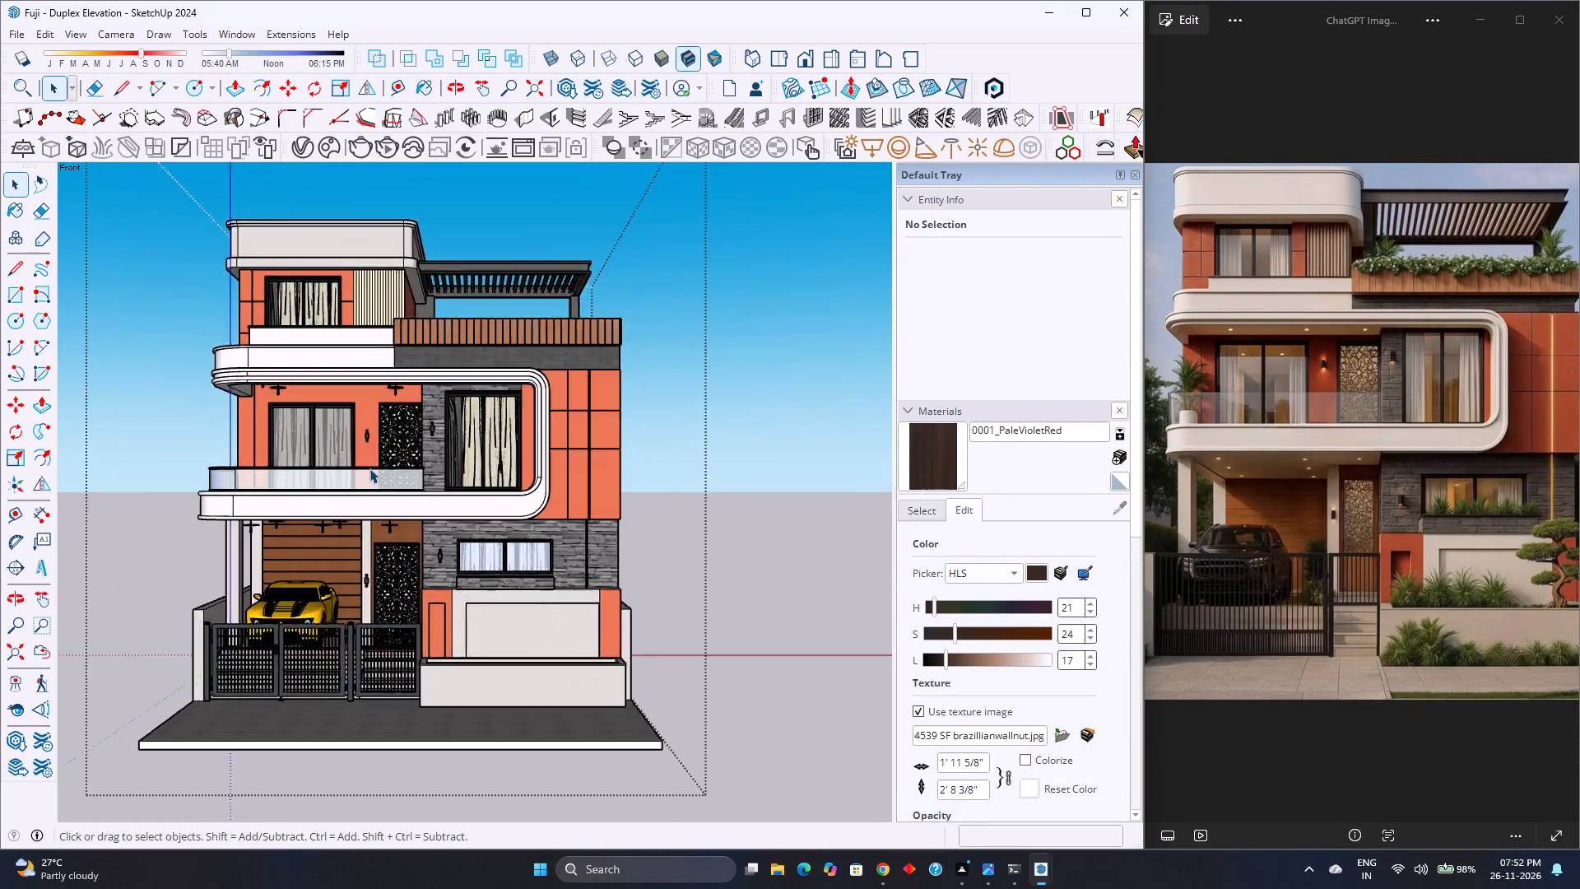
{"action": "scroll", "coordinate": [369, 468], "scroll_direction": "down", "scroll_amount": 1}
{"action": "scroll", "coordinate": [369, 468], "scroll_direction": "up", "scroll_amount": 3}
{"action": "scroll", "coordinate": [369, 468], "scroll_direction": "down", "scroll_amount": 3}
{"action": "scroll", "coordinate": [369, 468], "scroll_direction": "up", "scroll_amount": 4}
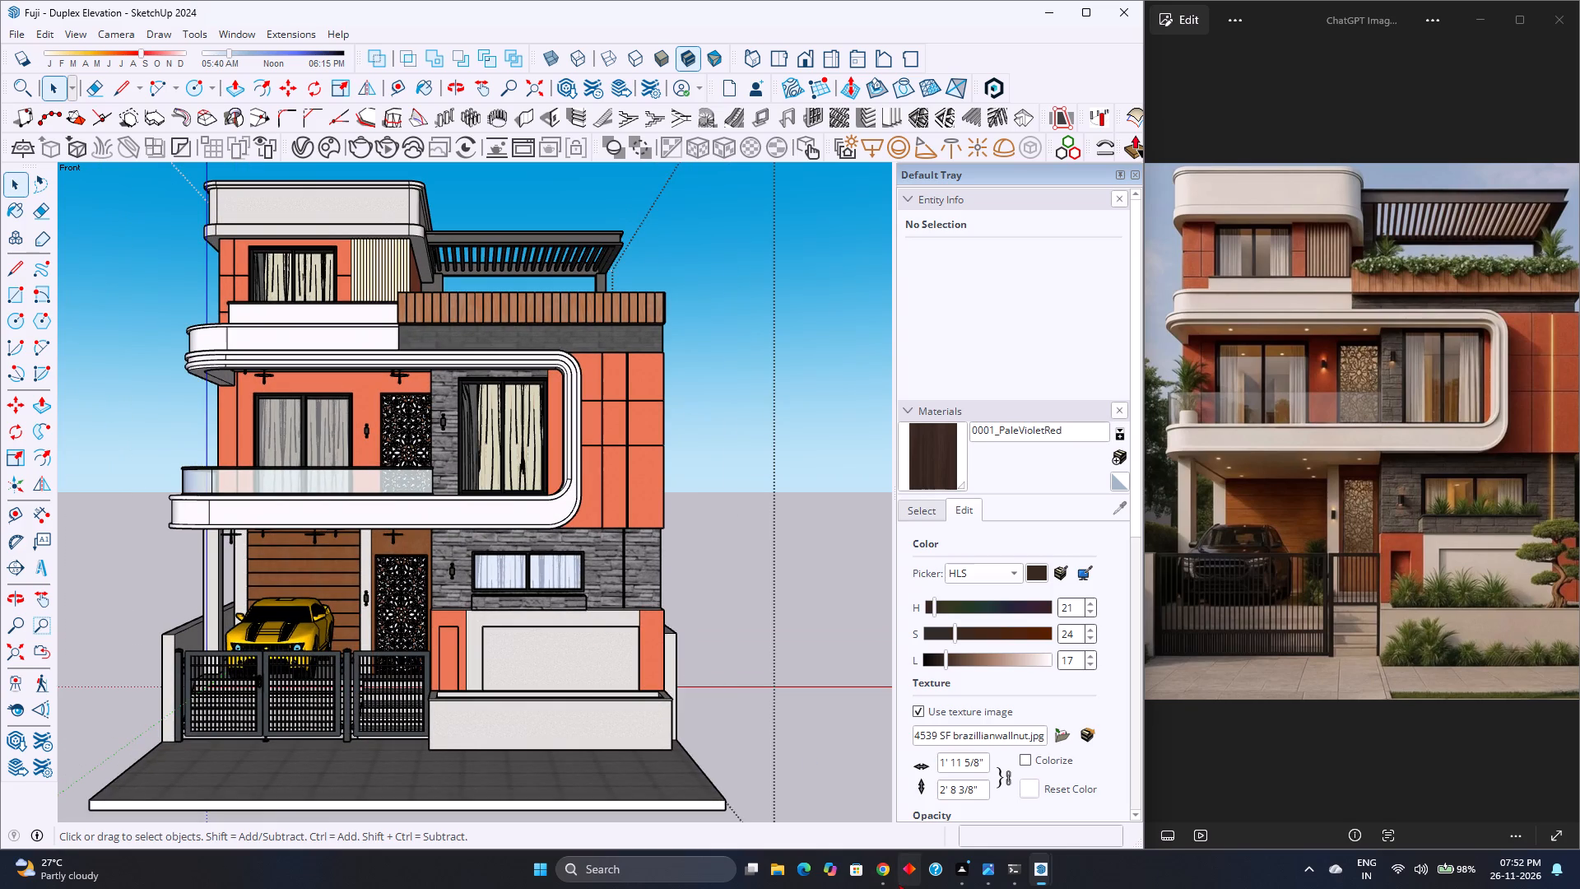
Switch to ChatGPT in the browser, examine the enlarged night render's facade and lighting, and put the browser away.
{"action": "left_click", "coordinate": [889, 879]}
{"action": "scroll", "coordinate": [934, 550], "scroll_direction": "down", "scroll_amount": 3}
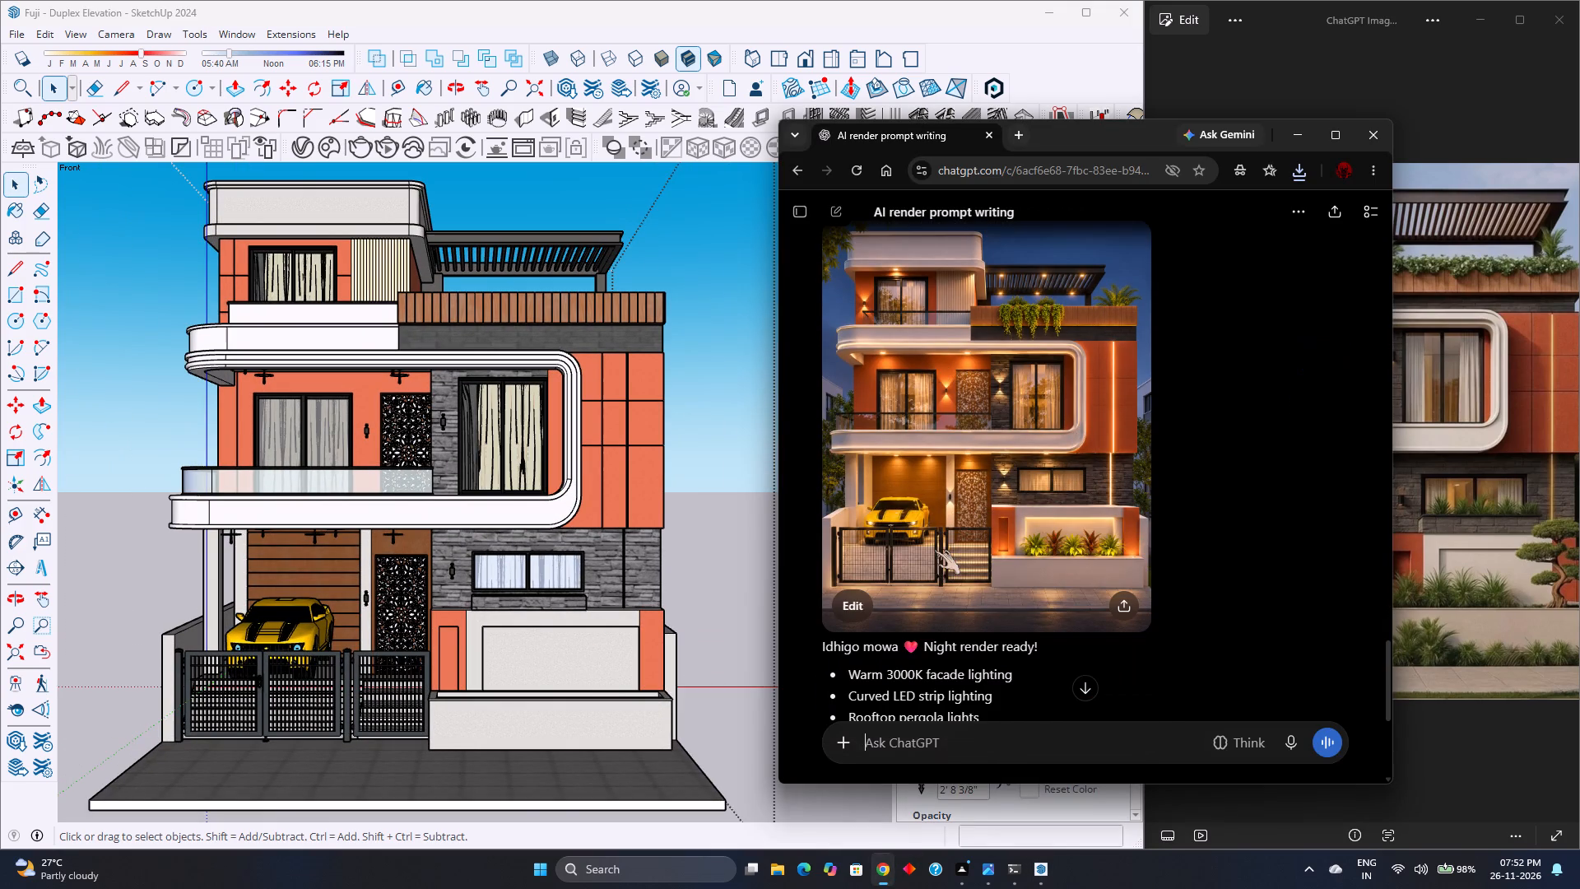
{"action": "scroll", "coordinate": [948, 529], "scroll_direction": "up", "scroll_amount": 2}
{"action": "scroll", "coordinate": [948, 529], "scroll_direction": "down", "scroll_amount": 3}
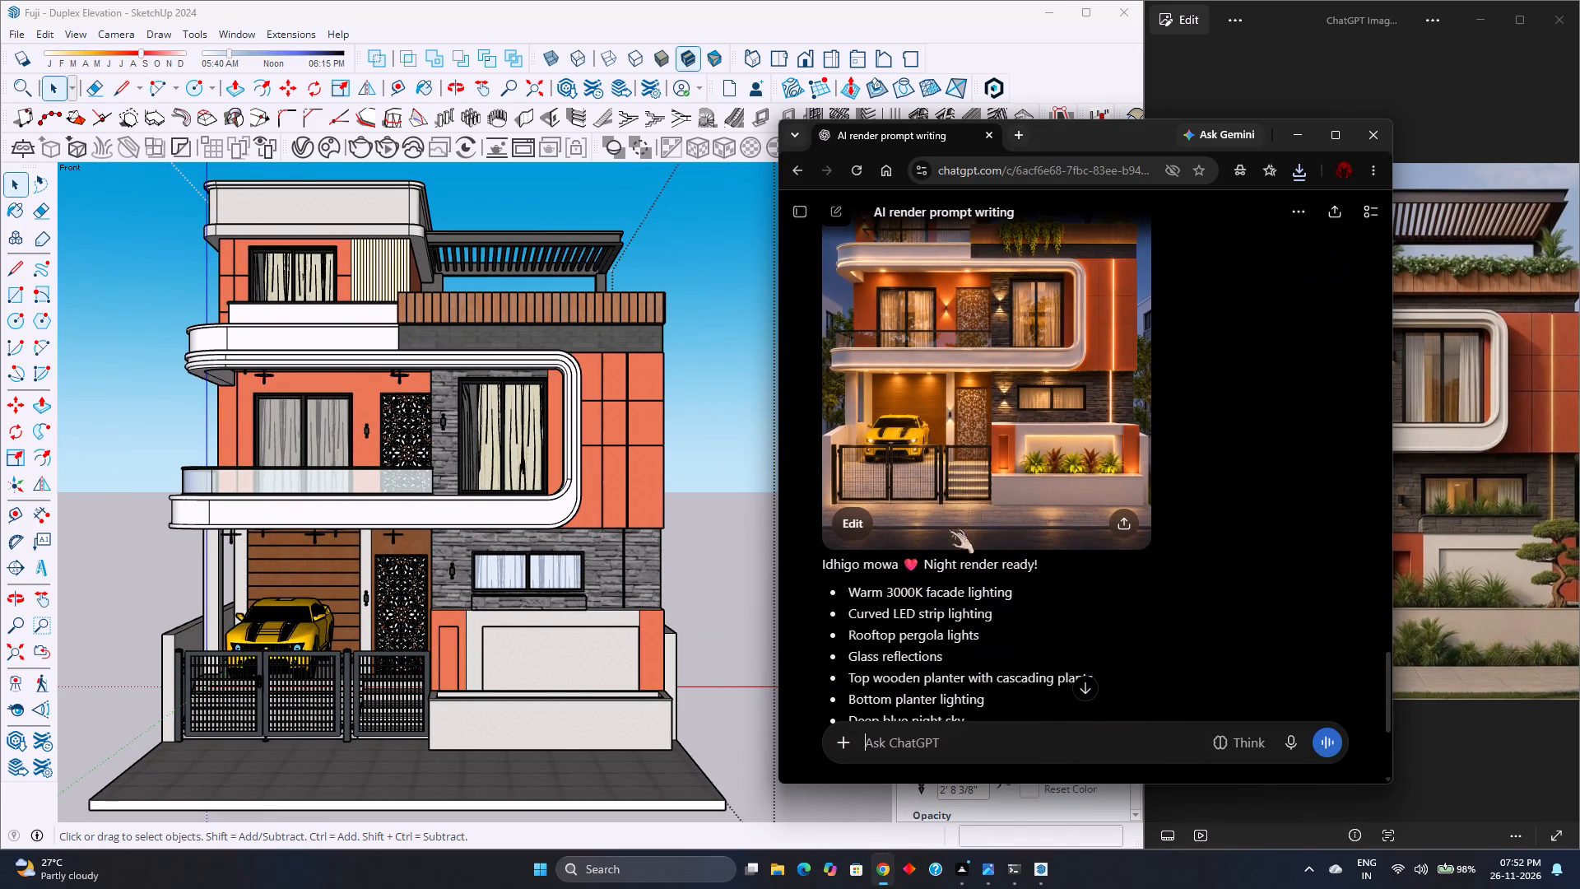
{"action": "scroll", "coordinate": [983, 473], "scroll_direction": "up", "scroll_amount": 1}
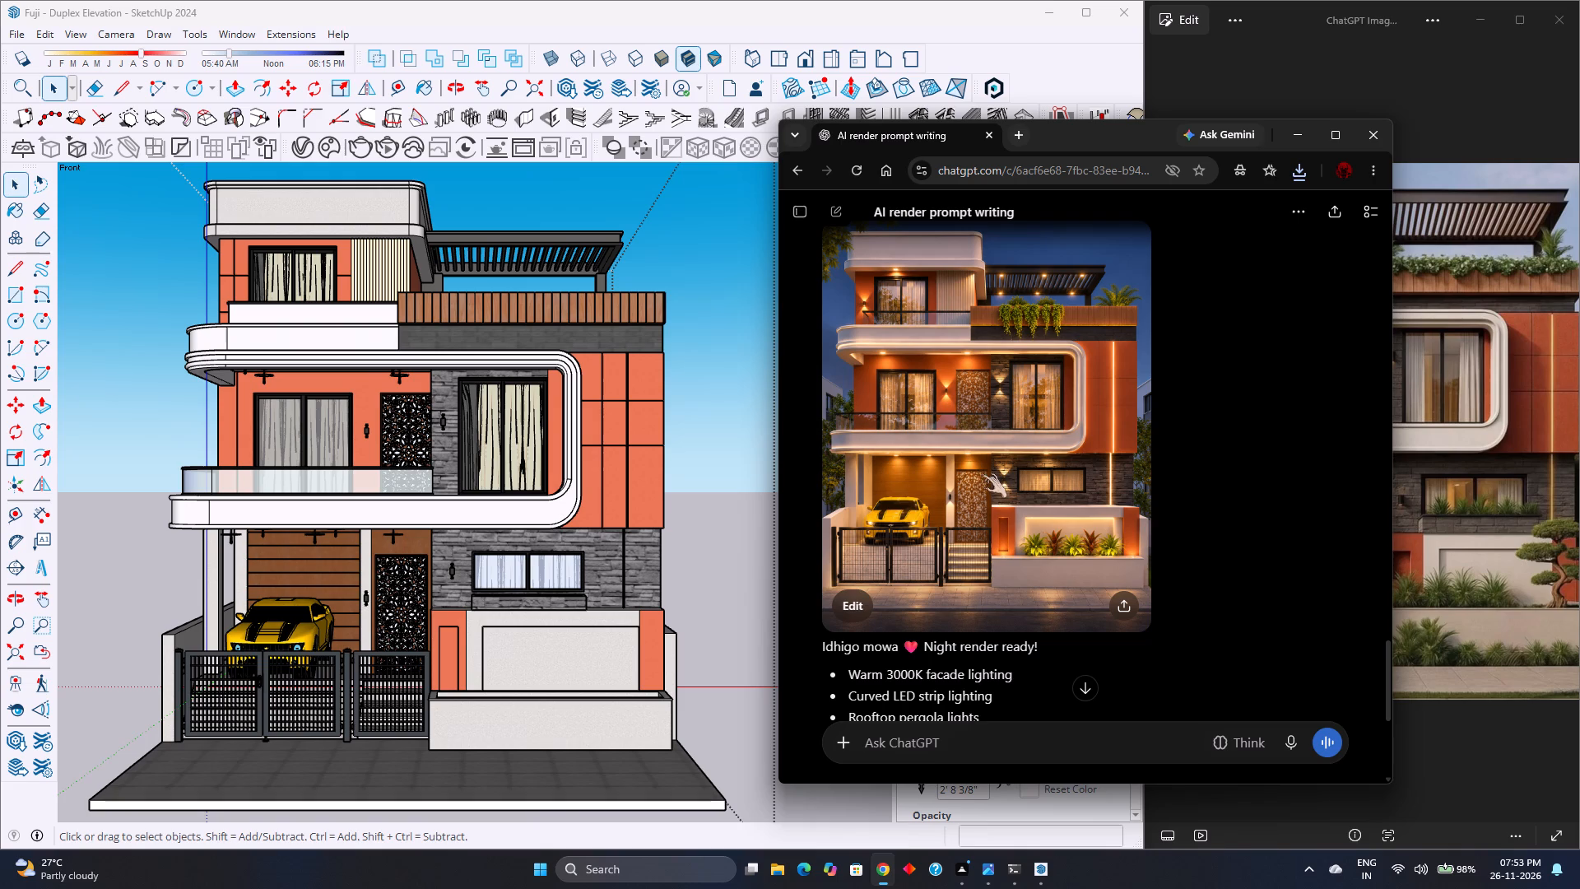
{"action": "left_click", "coordinate": [1034, 481]}
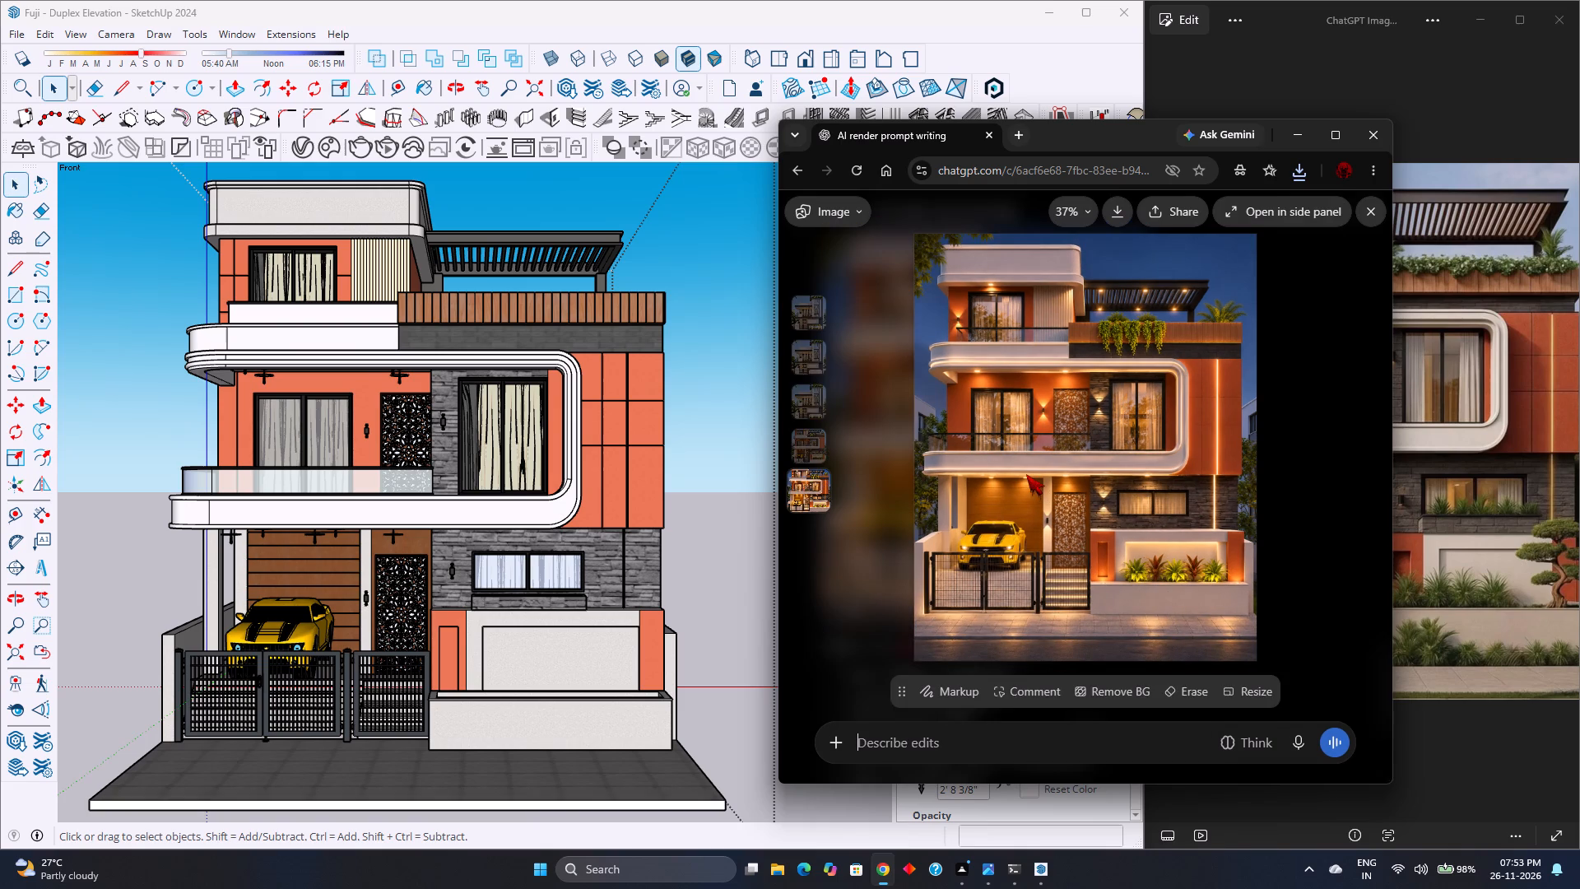
{"action": "scroll", "coordinate": [1034, 487], "scroll_direction": "up", "scroll_amount": 3}
{"action": "scroll", "coordinate": [1034, 487], "scroll_direction": "down", "scroll_amount": 5}
{"action": "left_click", "coordinate": [1359, 216]}
{"action": "left_click", "coordinate": [1303, 137]}
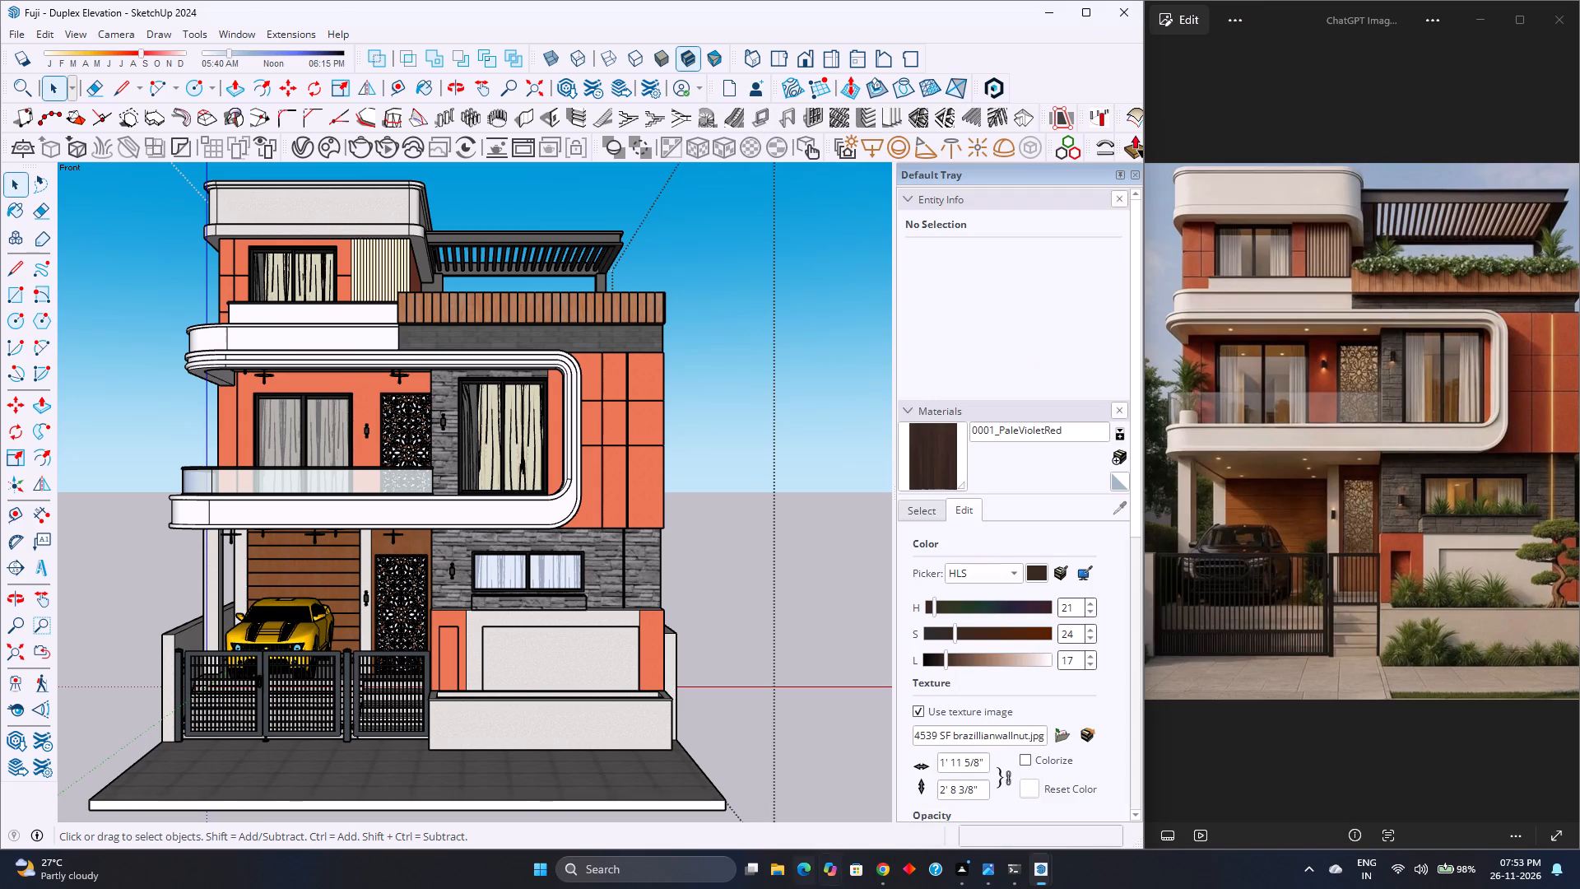
In File Explorer's Downloads folder, rename the downloaded day render as Fuji - Duplex Elevation.
{"action": "left_click", "coordinate": [788, 878]}
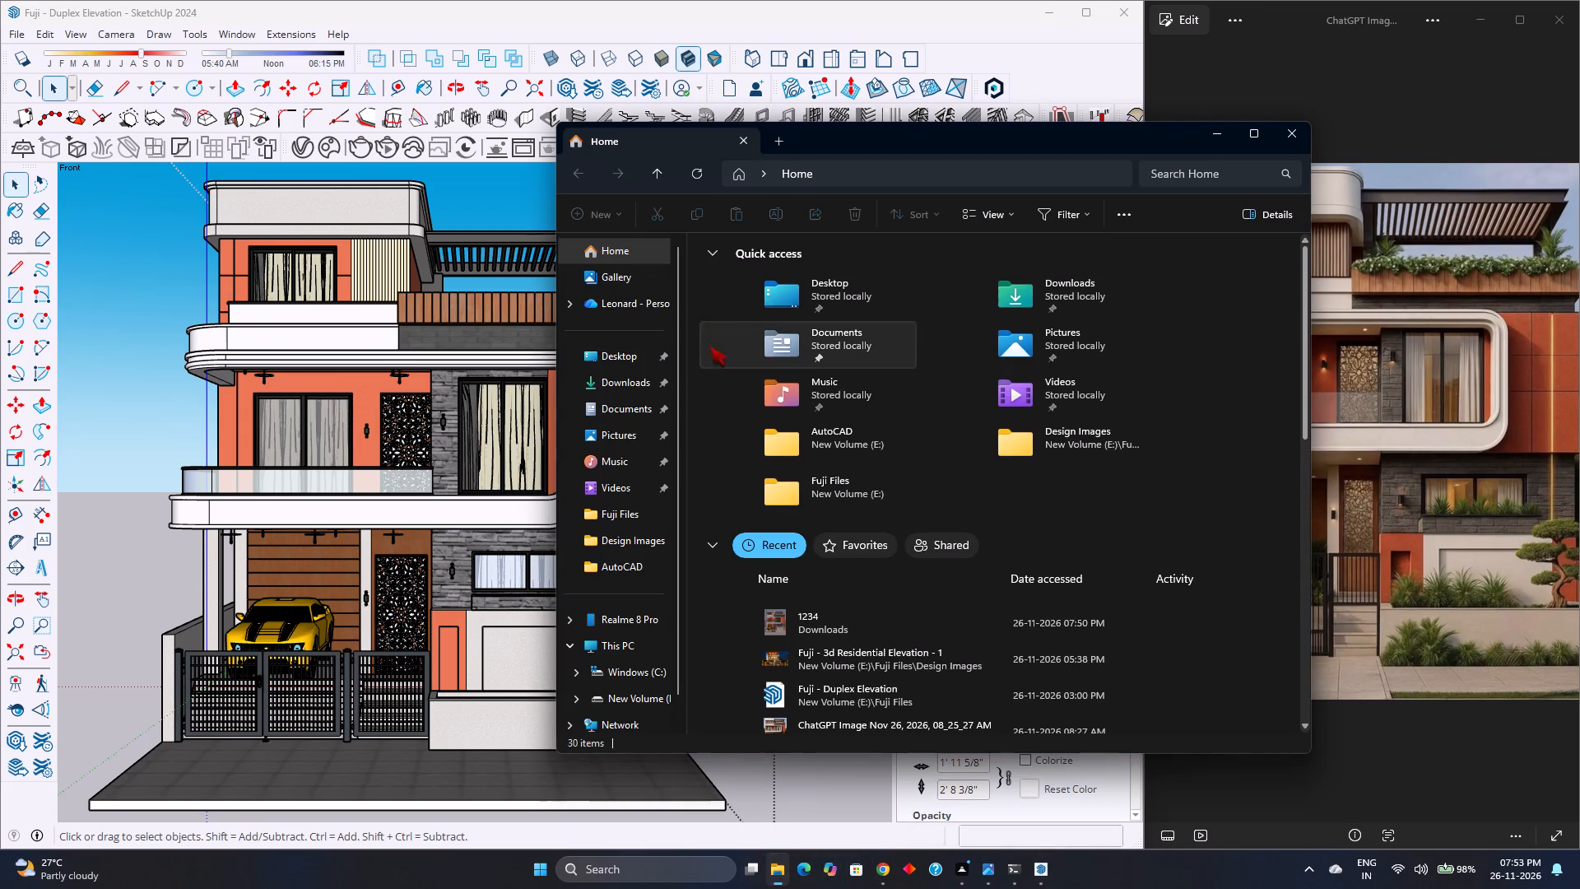
{"action": "left_click", "coordinate": [632, 384]}
{"action": "left_click", "coordinate": [736, 338]}
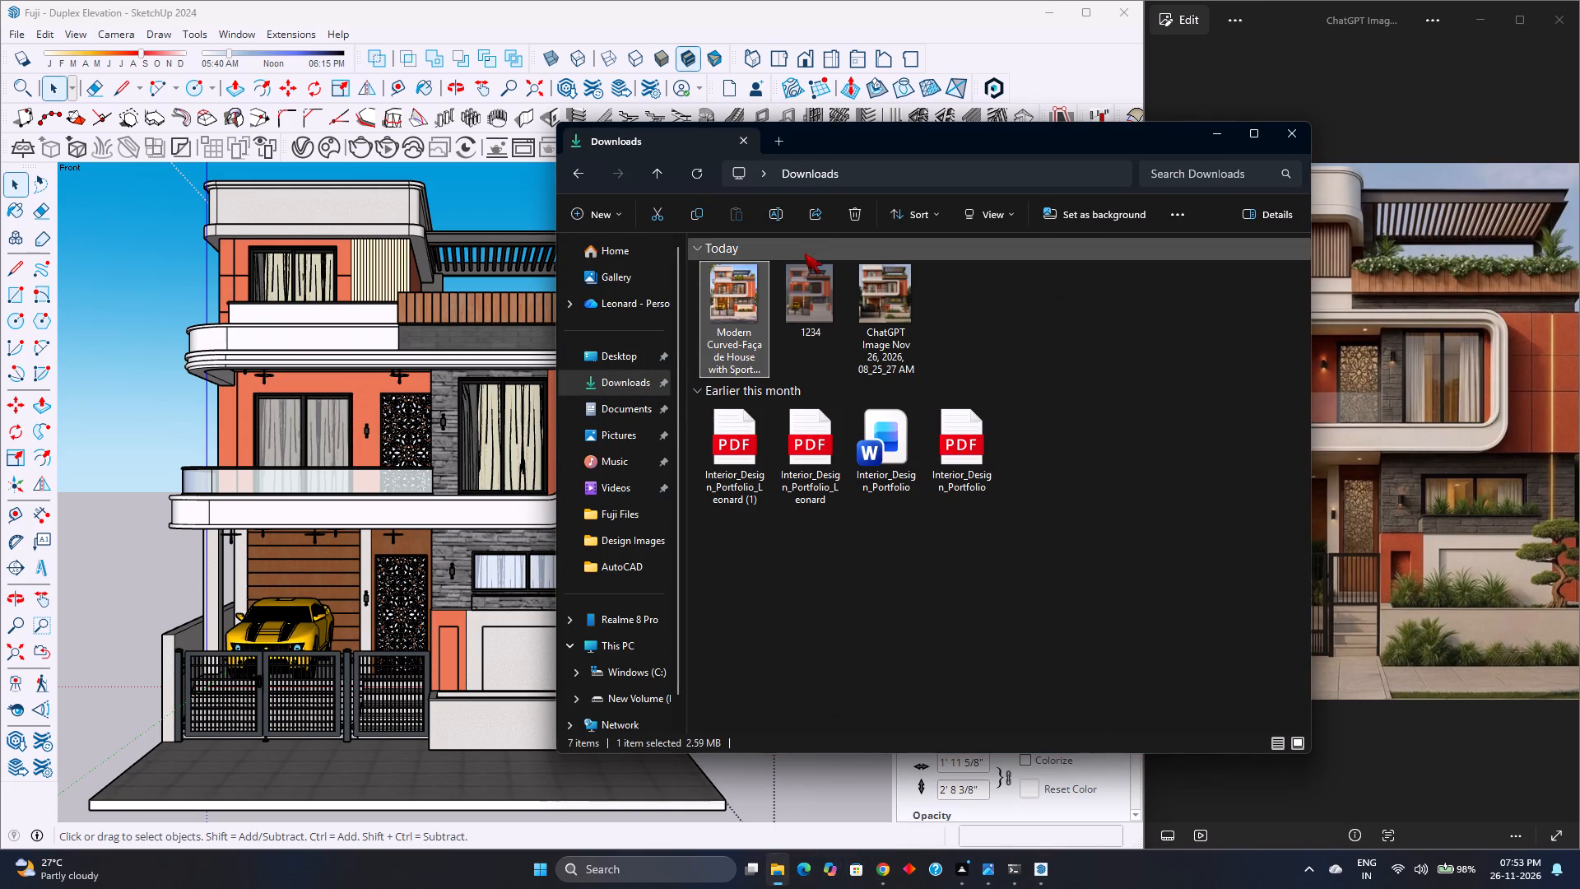
{"action": "left_click", "coordinate": [786, 216]}
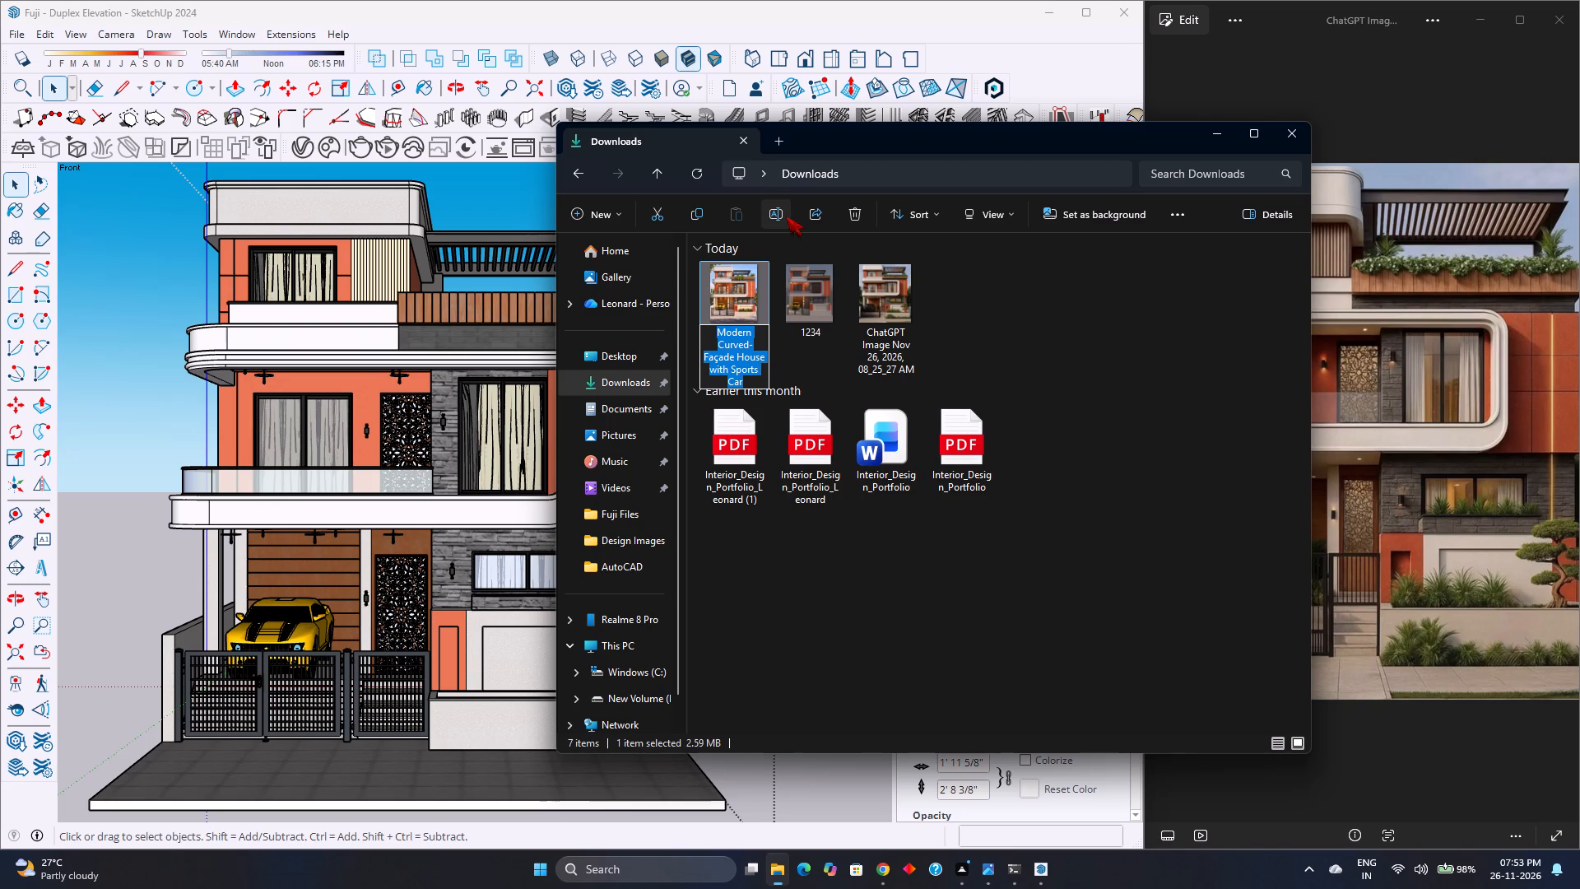
{"action": "type", "text": "Fuji"}
{"action": "key", "text": "space"}
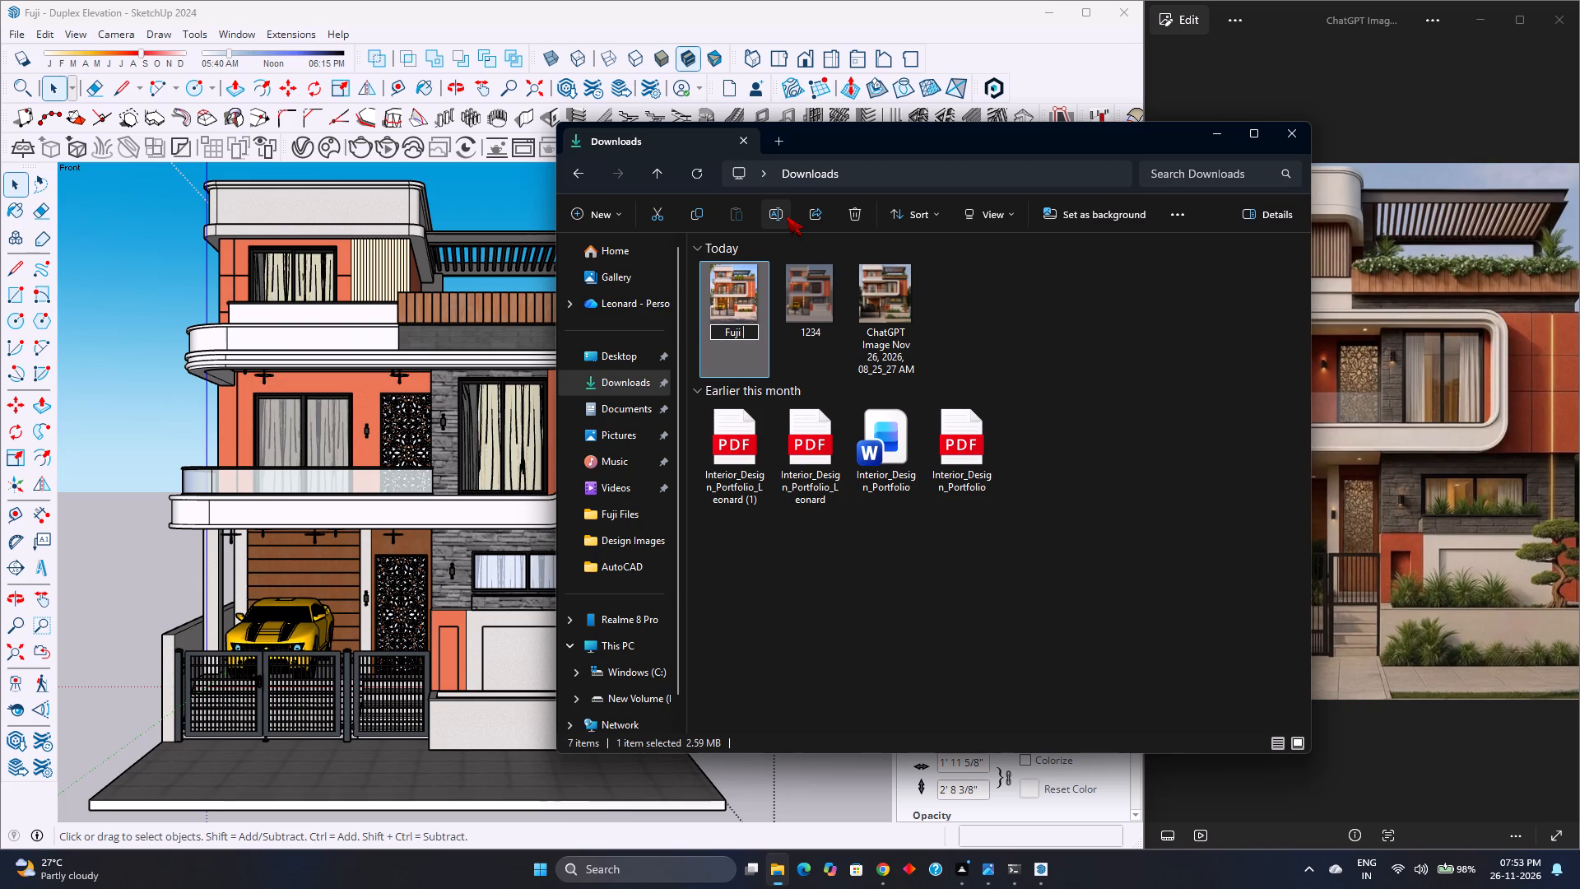
{"action": "type", "text": "-"}
{"action": "key", "text": "space"}
{"action": "type", "text": "Duples"}
{"action": "key", "text": "space"}
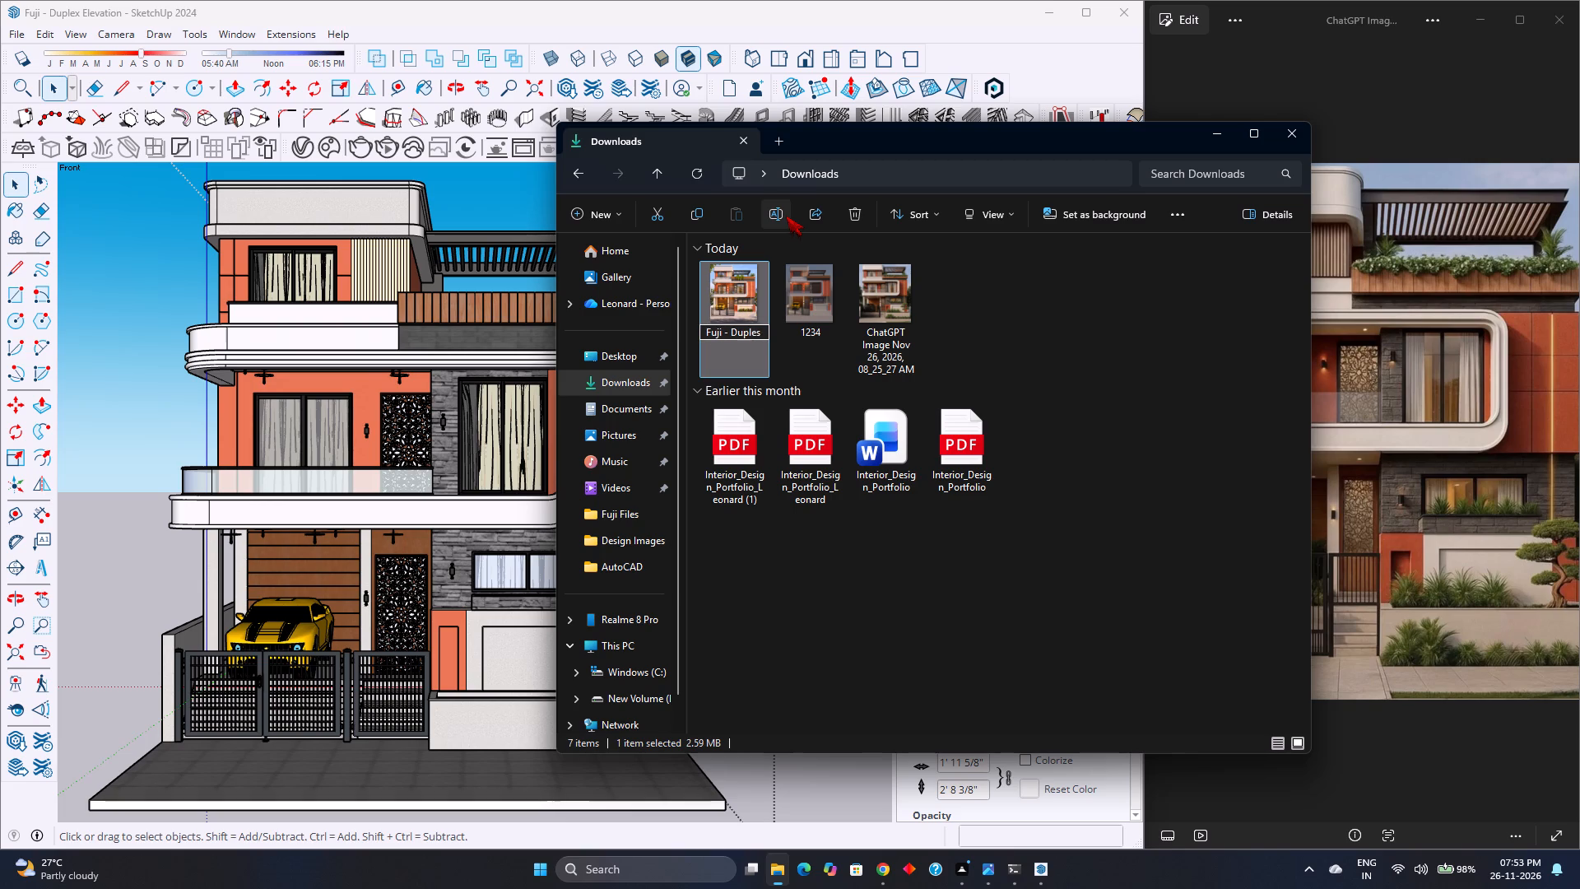
{"action": "key", "text": "BackSpace"}
{"action": "key", "text": "BackSpace"}
{"action": "type", "text": "x"}
{"action": "key", "text": "space"}
{"action": "type", "text": "Elevation"}
{"action": "key", "text": "Return"}
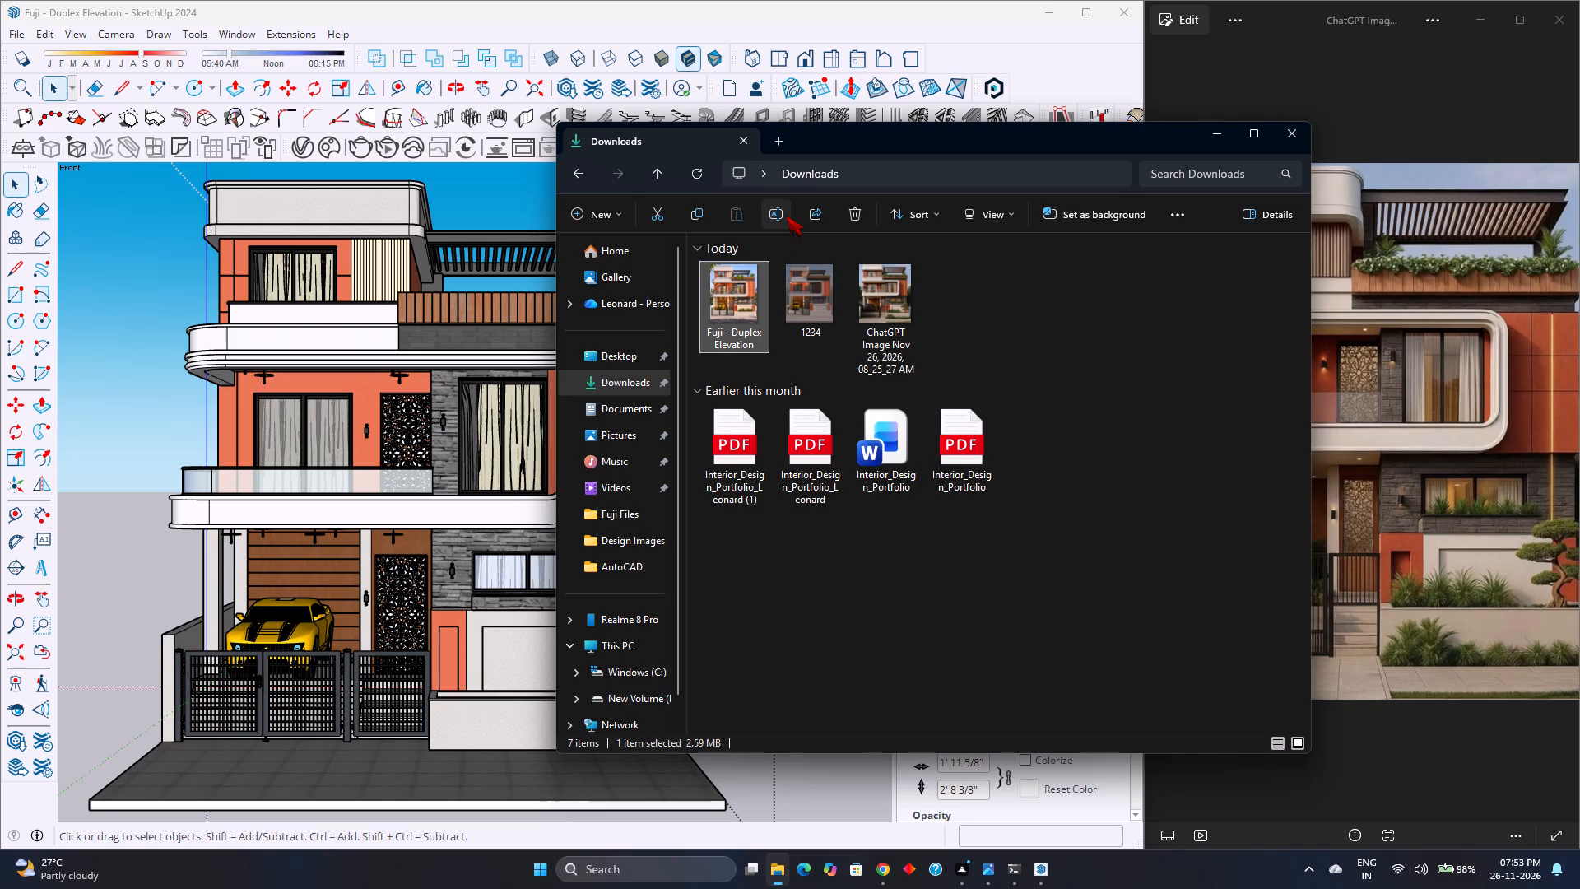
Delete the 1234 render image from the Downloads folder.
{"action": "left_click", "coordinate": [834, 310]}
{"action": "left_click", "coordinate": [851, 221]}
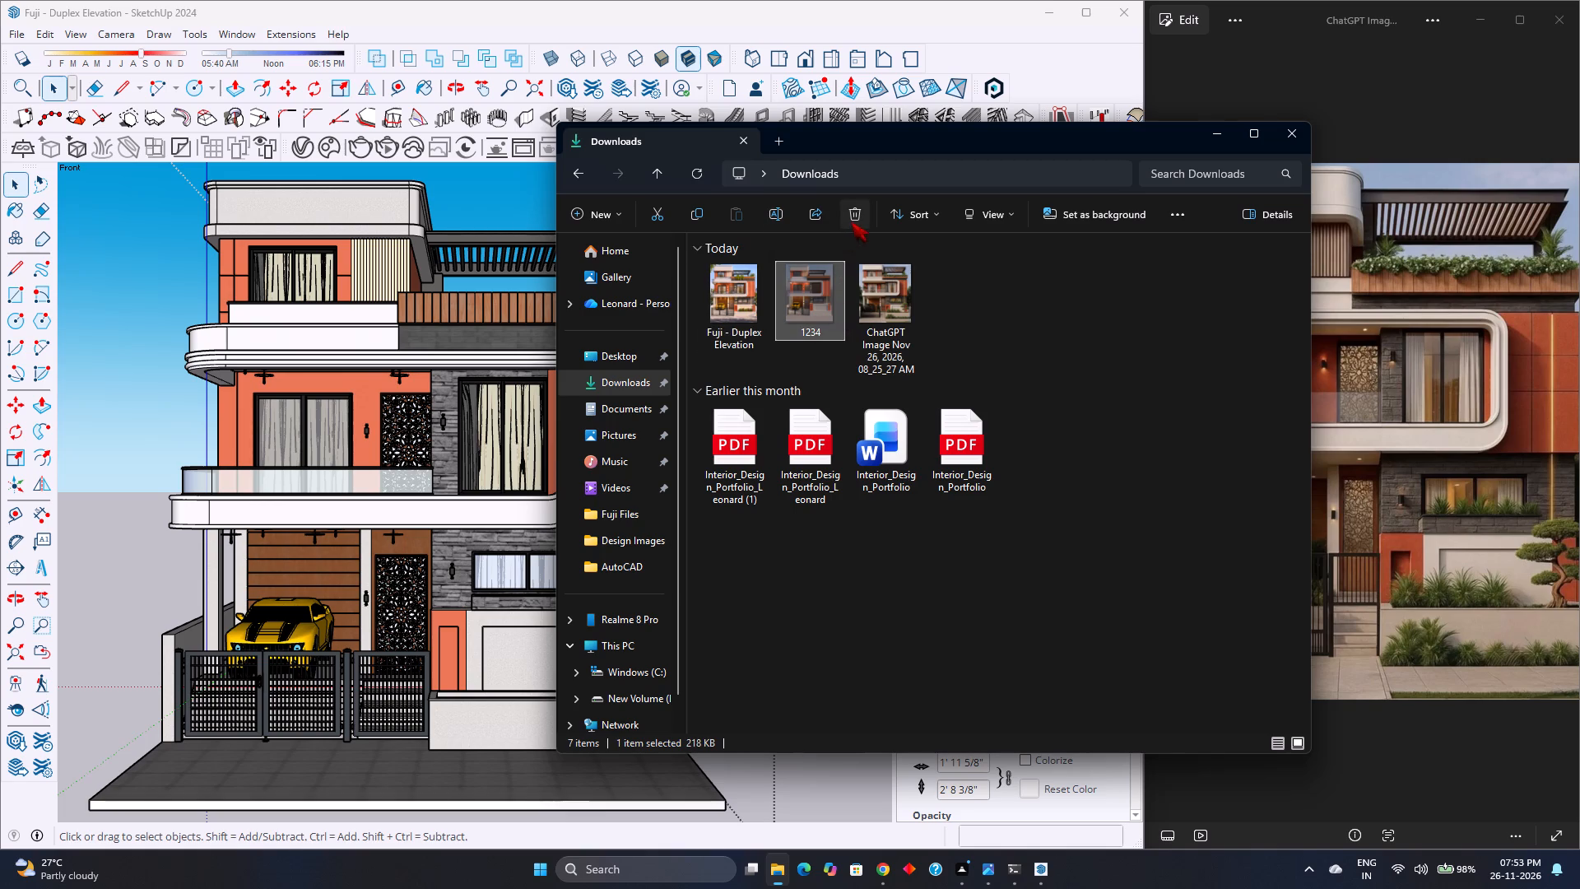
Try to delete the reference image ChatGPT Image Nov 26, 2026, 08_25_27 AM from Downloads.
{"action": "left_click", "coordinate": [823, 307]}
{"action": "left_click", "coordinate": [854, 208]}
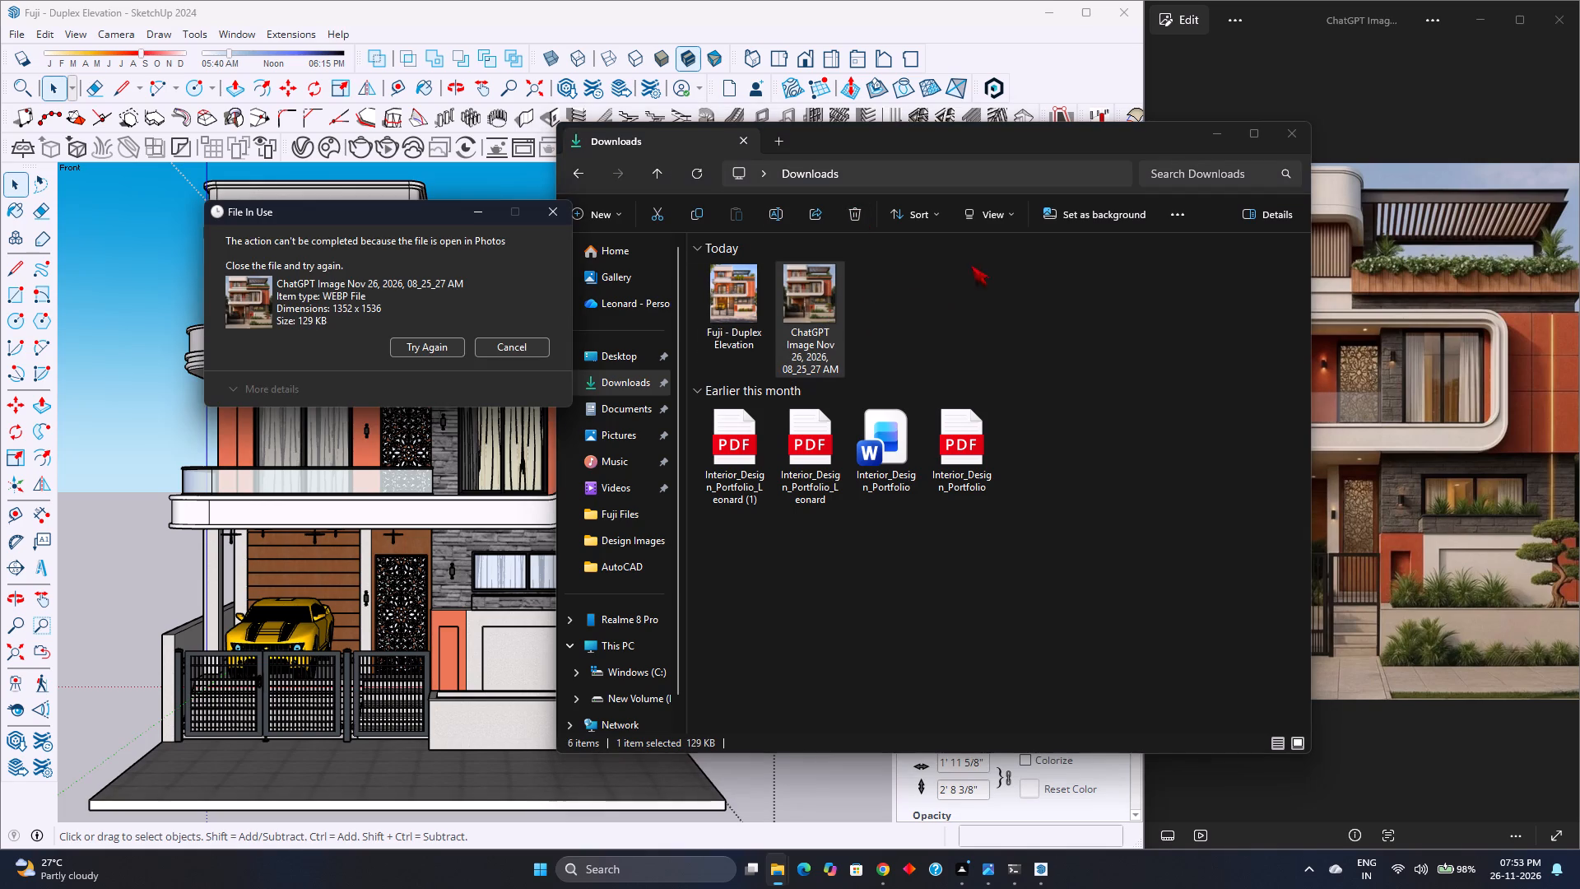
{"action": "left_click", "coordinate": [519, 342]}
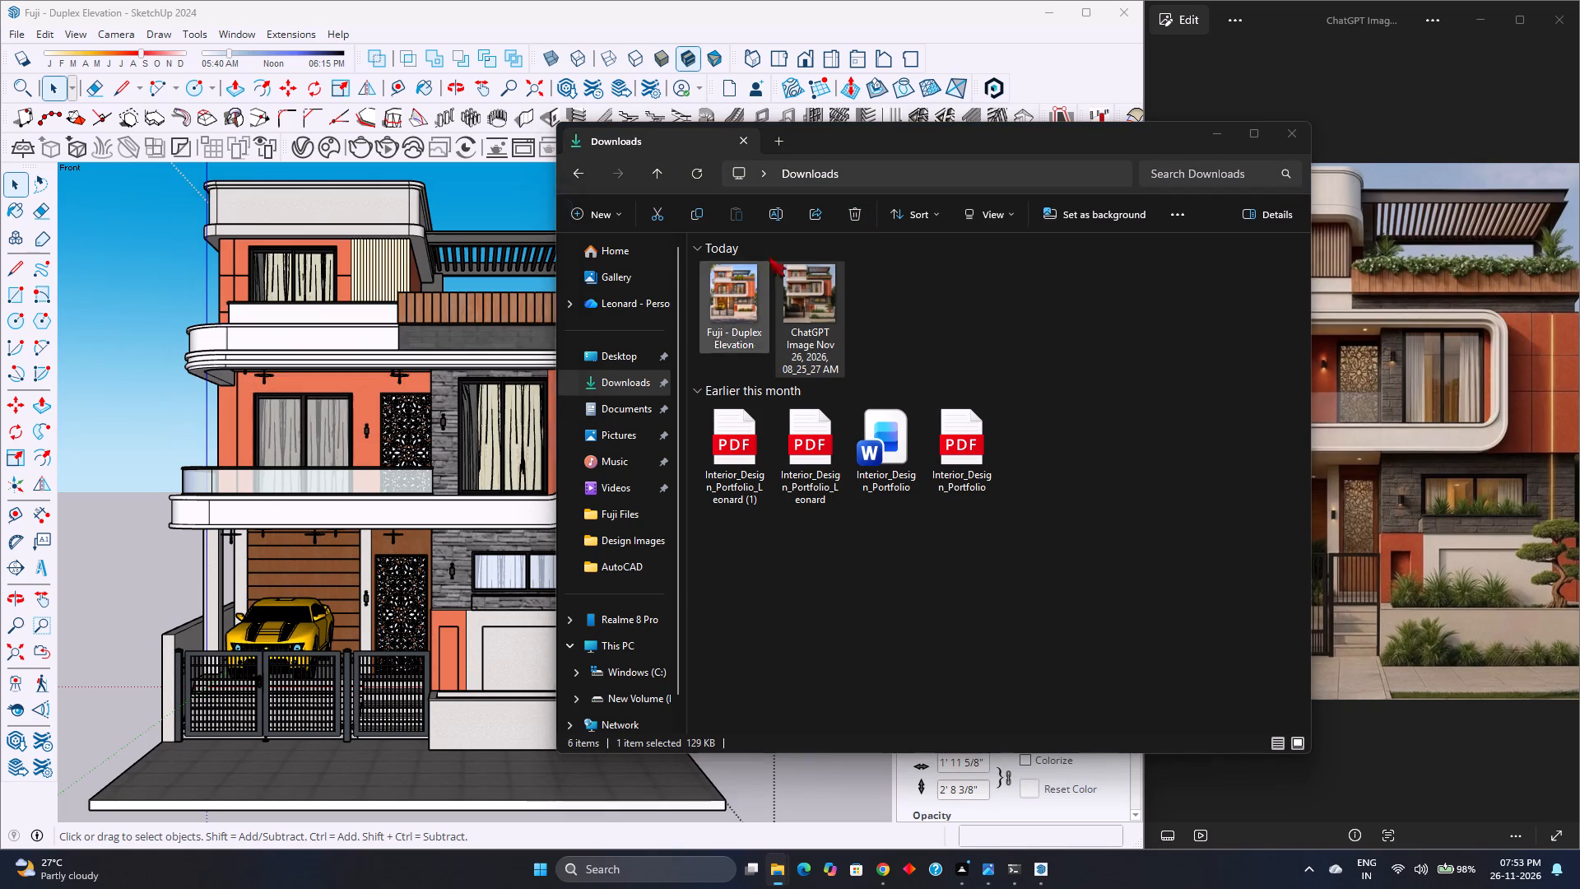
Minimise File Explorer, close the reference image in Photos and maximise the SketchUp window.
{"action": "left_click", "coordinate": [1222, 136]}
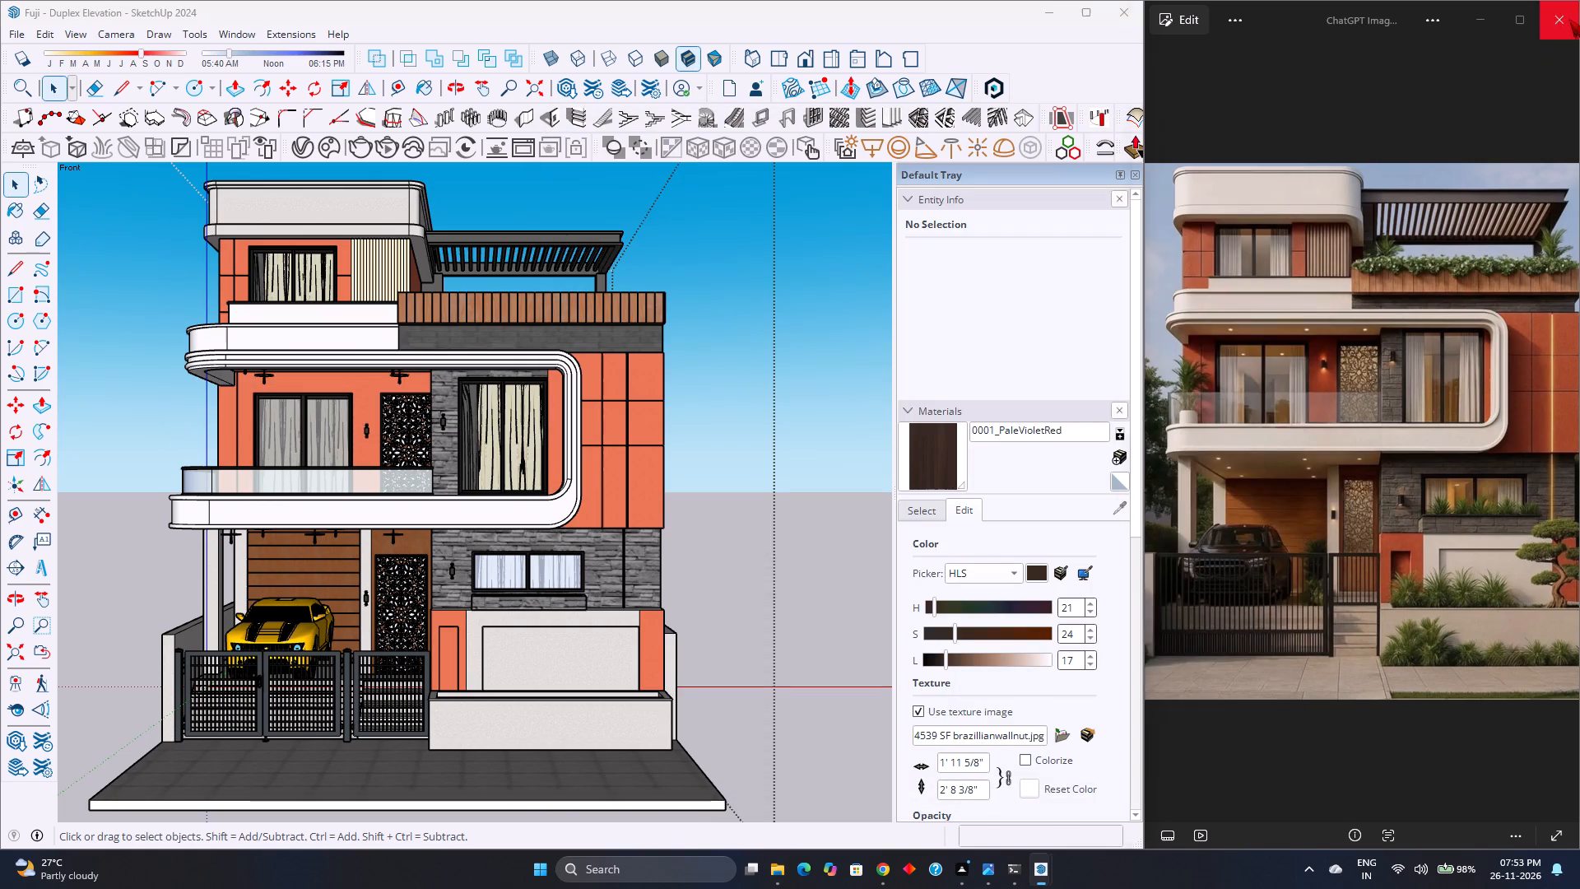
{"action": "left_click", "coordinate": [1569, 19]}
{"action": "left_click", "coordinate": [1093, 11]}
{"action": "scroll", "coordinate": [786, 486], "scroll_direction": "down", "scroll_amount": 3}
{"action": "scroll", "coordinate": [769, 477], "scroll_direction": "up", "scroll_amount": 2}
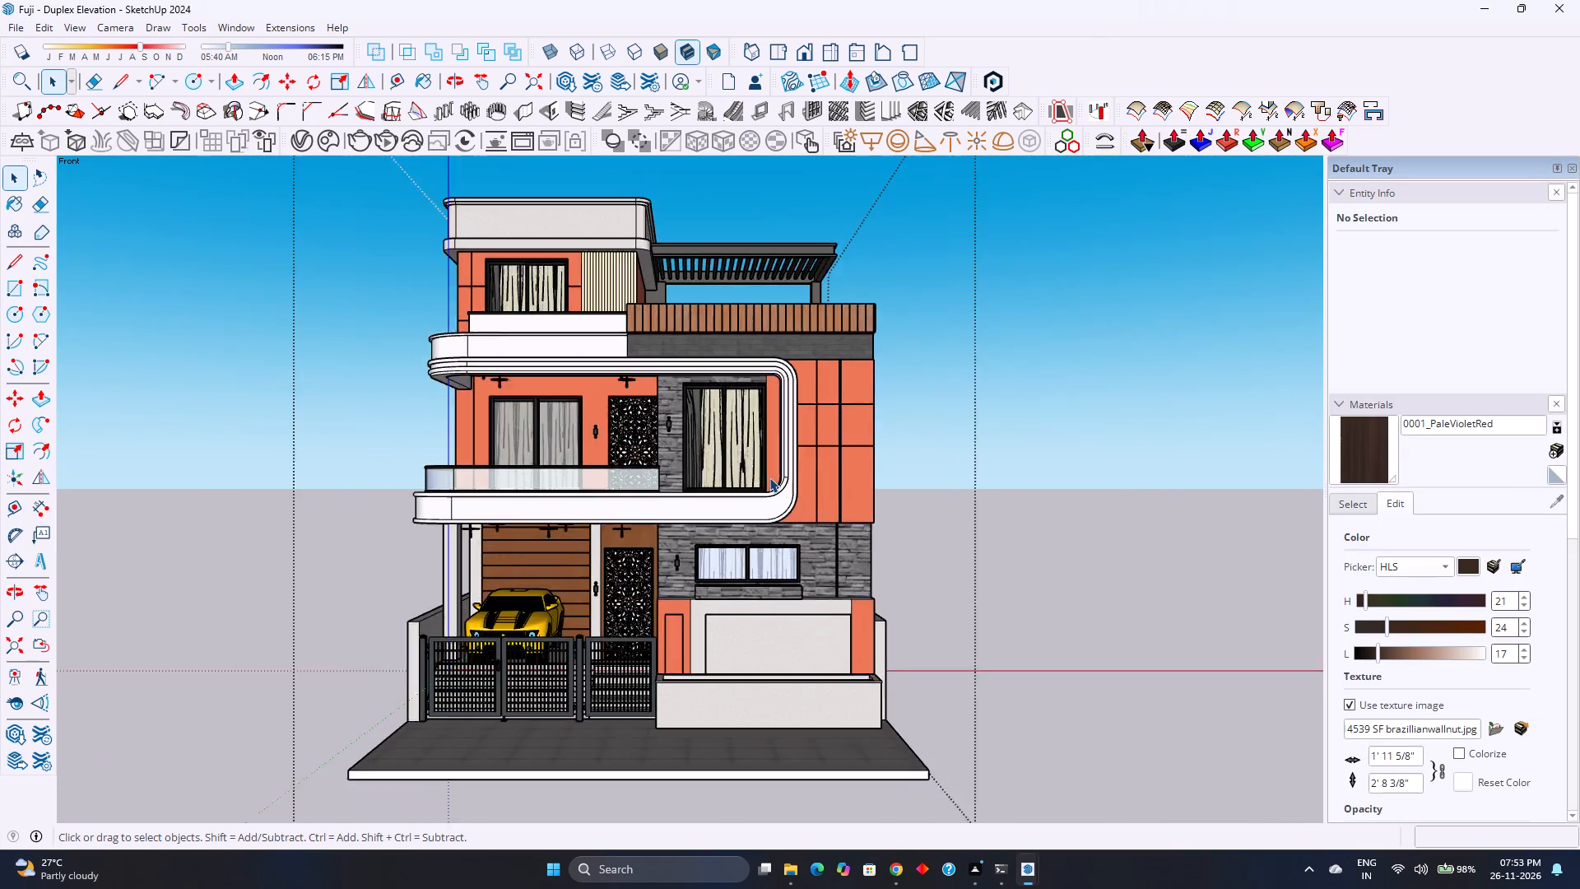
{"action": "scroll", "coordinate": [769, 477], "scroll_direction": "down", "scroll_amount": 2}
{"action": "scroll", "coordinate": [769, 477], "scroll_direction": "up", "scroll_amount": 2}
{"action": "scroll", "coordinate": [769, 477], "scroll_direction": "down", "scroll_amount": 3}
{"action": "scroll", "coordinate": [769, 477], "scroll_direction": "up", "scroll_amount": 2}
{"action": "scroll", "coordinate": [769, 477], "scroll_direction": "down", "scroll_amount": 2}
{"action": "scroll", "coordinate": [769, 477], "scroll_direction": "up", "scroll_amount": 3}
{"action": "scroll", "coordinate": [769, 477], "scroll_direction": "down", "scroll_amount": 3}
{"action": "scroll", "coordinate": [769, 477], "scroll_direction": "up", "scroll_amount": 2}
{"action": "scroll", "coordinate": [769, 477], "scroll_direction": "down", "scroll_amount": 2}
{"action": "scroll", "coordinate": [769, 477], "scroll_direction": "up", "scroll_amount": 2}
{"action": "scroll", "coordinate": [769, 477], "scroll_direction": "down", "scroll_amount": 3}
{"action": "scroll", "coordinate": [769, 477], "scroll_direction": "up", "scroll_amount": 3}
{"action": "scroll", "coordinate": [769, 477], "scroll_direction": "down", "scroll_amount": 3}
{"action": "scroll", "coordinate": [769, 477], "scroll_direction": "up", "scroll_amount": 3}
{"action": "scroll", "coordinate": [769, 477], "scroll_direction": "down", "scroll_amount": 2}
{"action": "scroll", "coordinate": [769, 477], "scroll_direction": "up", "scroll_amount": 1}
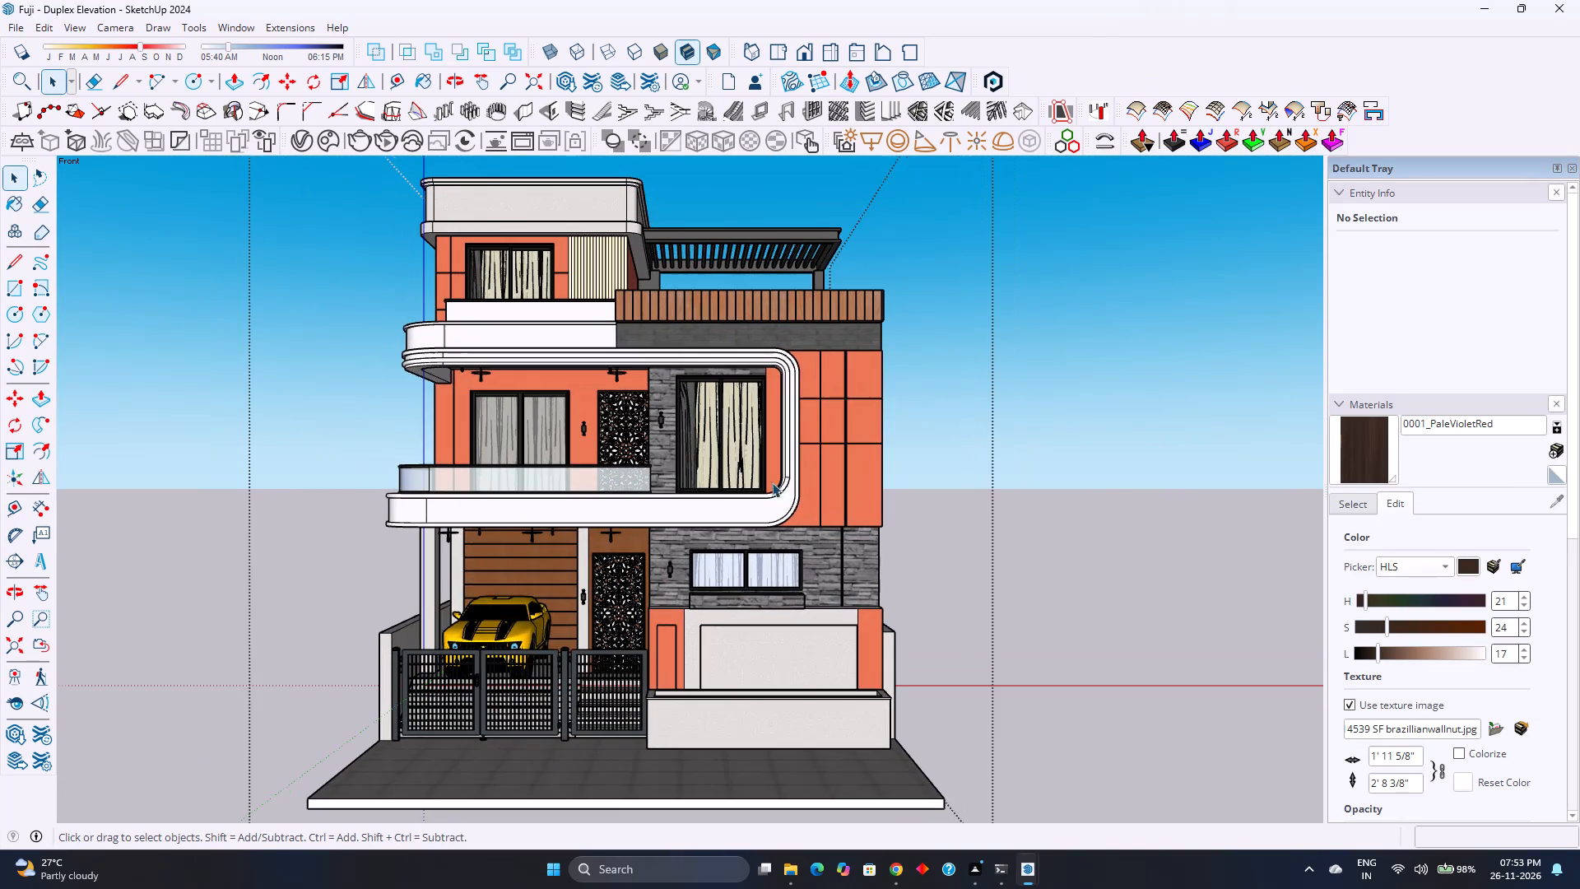
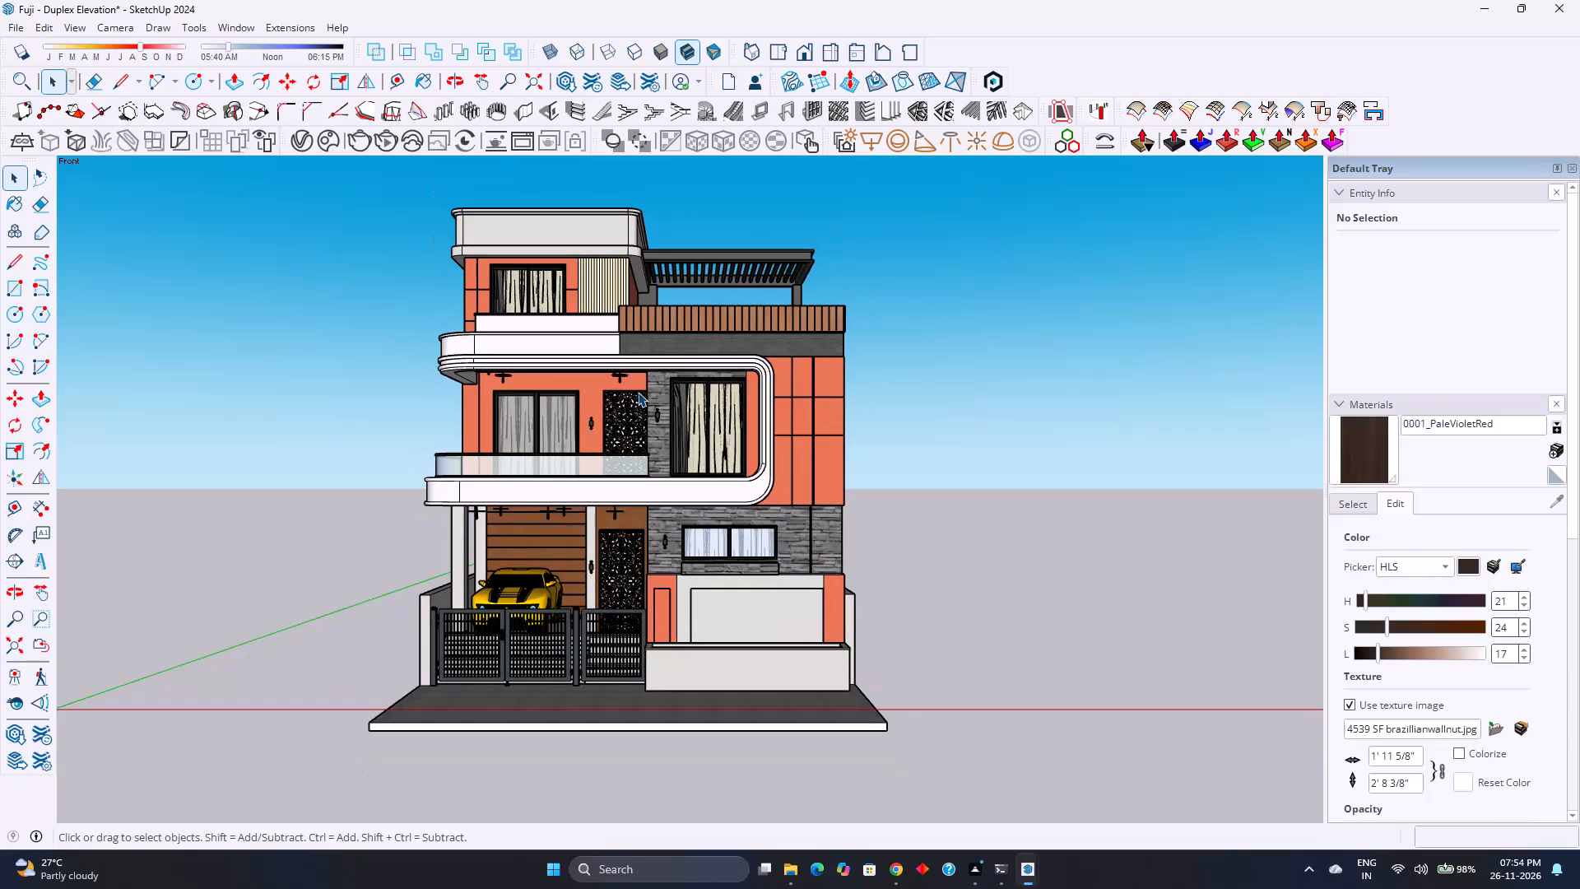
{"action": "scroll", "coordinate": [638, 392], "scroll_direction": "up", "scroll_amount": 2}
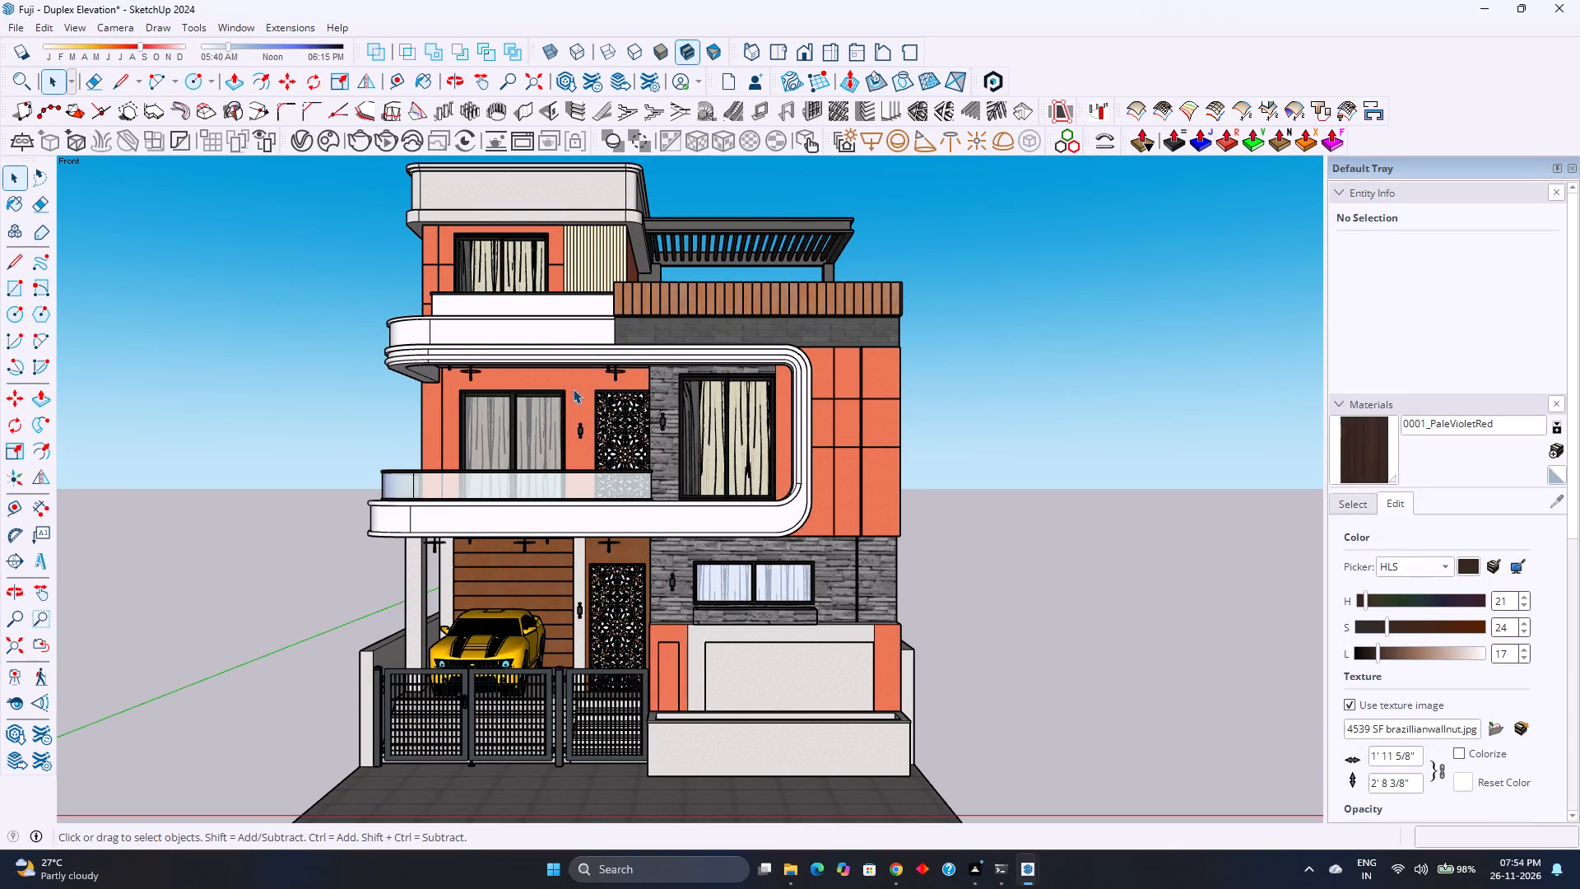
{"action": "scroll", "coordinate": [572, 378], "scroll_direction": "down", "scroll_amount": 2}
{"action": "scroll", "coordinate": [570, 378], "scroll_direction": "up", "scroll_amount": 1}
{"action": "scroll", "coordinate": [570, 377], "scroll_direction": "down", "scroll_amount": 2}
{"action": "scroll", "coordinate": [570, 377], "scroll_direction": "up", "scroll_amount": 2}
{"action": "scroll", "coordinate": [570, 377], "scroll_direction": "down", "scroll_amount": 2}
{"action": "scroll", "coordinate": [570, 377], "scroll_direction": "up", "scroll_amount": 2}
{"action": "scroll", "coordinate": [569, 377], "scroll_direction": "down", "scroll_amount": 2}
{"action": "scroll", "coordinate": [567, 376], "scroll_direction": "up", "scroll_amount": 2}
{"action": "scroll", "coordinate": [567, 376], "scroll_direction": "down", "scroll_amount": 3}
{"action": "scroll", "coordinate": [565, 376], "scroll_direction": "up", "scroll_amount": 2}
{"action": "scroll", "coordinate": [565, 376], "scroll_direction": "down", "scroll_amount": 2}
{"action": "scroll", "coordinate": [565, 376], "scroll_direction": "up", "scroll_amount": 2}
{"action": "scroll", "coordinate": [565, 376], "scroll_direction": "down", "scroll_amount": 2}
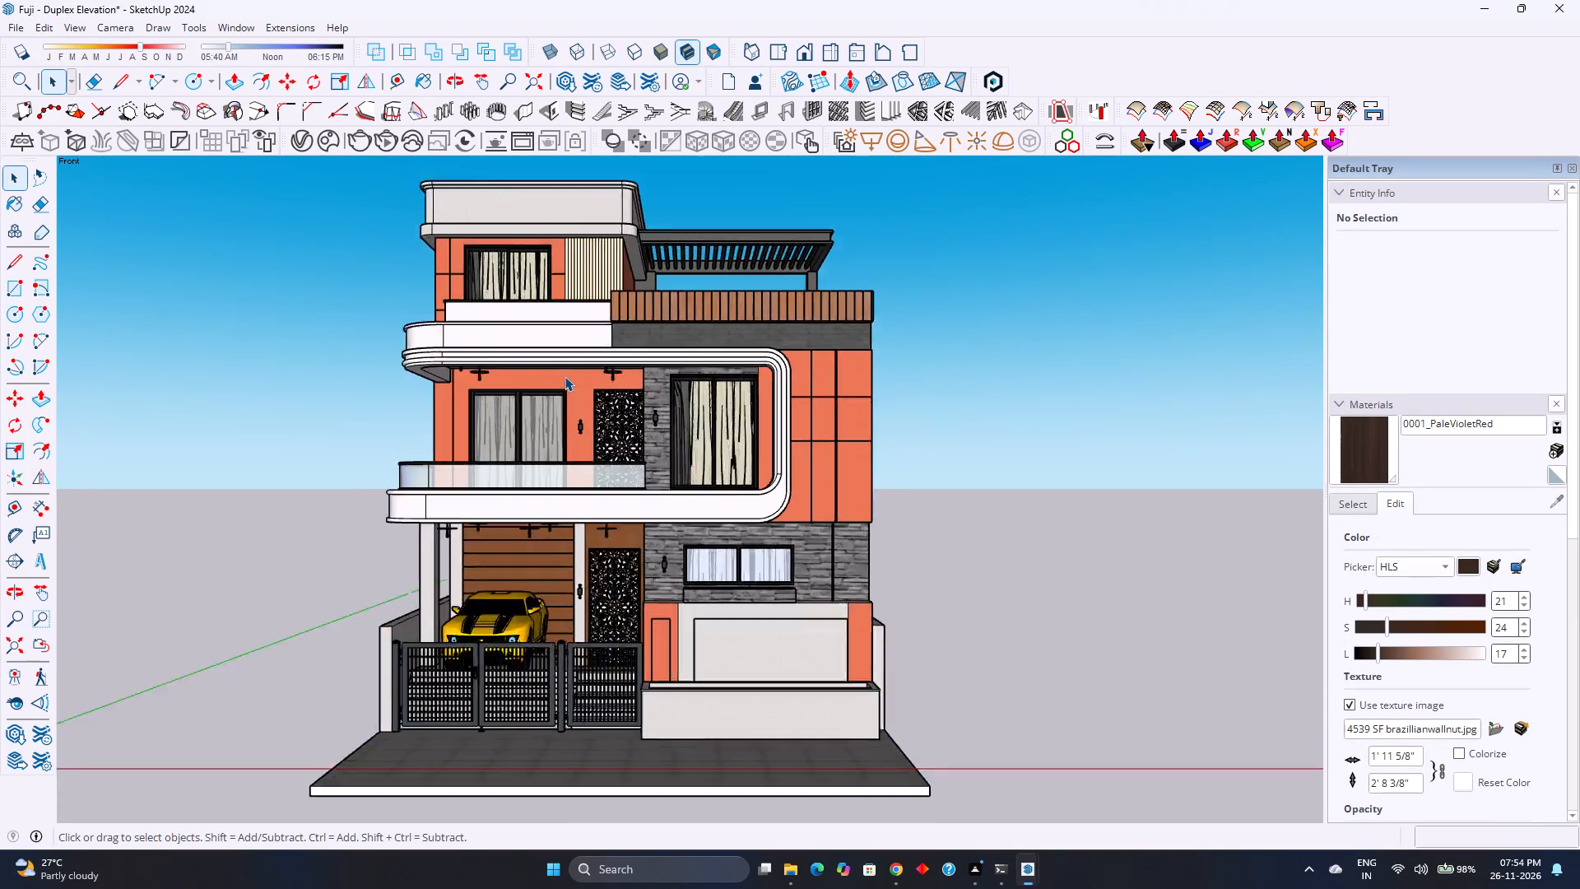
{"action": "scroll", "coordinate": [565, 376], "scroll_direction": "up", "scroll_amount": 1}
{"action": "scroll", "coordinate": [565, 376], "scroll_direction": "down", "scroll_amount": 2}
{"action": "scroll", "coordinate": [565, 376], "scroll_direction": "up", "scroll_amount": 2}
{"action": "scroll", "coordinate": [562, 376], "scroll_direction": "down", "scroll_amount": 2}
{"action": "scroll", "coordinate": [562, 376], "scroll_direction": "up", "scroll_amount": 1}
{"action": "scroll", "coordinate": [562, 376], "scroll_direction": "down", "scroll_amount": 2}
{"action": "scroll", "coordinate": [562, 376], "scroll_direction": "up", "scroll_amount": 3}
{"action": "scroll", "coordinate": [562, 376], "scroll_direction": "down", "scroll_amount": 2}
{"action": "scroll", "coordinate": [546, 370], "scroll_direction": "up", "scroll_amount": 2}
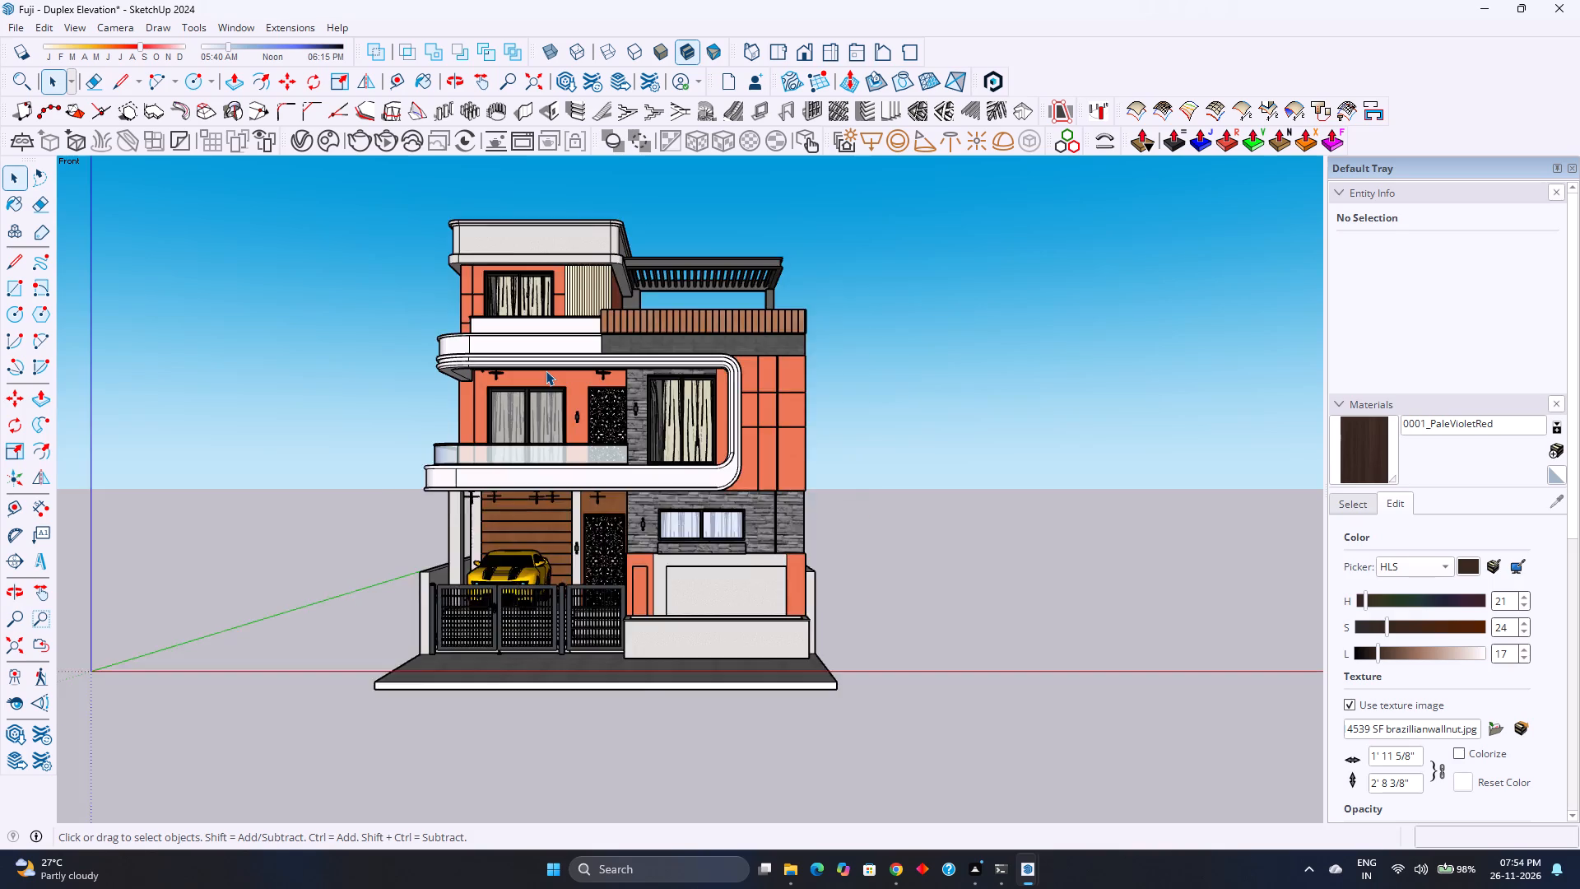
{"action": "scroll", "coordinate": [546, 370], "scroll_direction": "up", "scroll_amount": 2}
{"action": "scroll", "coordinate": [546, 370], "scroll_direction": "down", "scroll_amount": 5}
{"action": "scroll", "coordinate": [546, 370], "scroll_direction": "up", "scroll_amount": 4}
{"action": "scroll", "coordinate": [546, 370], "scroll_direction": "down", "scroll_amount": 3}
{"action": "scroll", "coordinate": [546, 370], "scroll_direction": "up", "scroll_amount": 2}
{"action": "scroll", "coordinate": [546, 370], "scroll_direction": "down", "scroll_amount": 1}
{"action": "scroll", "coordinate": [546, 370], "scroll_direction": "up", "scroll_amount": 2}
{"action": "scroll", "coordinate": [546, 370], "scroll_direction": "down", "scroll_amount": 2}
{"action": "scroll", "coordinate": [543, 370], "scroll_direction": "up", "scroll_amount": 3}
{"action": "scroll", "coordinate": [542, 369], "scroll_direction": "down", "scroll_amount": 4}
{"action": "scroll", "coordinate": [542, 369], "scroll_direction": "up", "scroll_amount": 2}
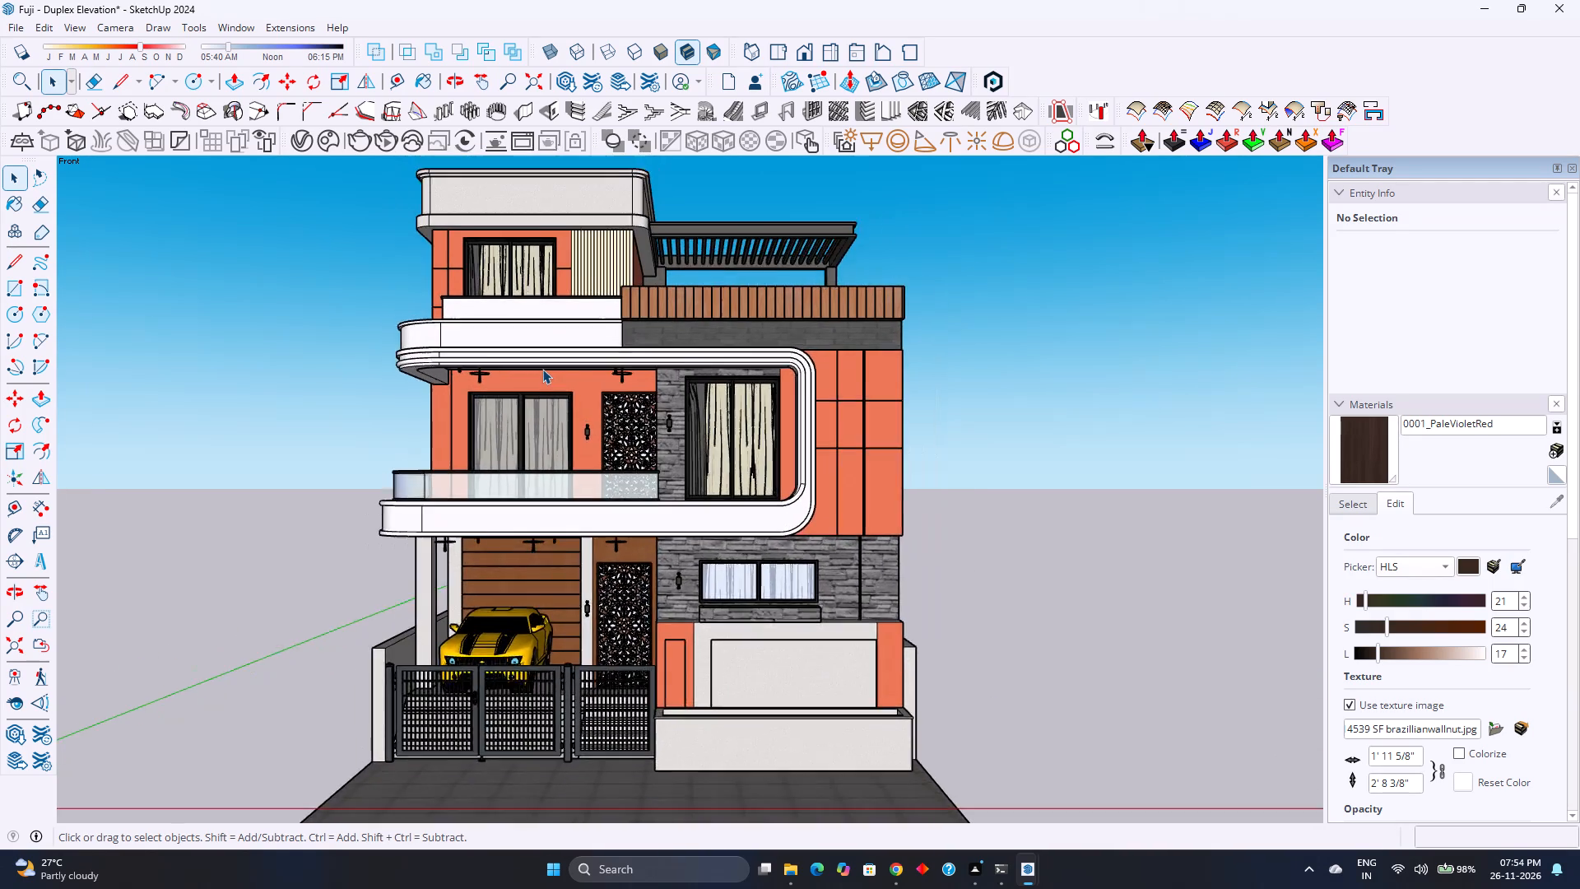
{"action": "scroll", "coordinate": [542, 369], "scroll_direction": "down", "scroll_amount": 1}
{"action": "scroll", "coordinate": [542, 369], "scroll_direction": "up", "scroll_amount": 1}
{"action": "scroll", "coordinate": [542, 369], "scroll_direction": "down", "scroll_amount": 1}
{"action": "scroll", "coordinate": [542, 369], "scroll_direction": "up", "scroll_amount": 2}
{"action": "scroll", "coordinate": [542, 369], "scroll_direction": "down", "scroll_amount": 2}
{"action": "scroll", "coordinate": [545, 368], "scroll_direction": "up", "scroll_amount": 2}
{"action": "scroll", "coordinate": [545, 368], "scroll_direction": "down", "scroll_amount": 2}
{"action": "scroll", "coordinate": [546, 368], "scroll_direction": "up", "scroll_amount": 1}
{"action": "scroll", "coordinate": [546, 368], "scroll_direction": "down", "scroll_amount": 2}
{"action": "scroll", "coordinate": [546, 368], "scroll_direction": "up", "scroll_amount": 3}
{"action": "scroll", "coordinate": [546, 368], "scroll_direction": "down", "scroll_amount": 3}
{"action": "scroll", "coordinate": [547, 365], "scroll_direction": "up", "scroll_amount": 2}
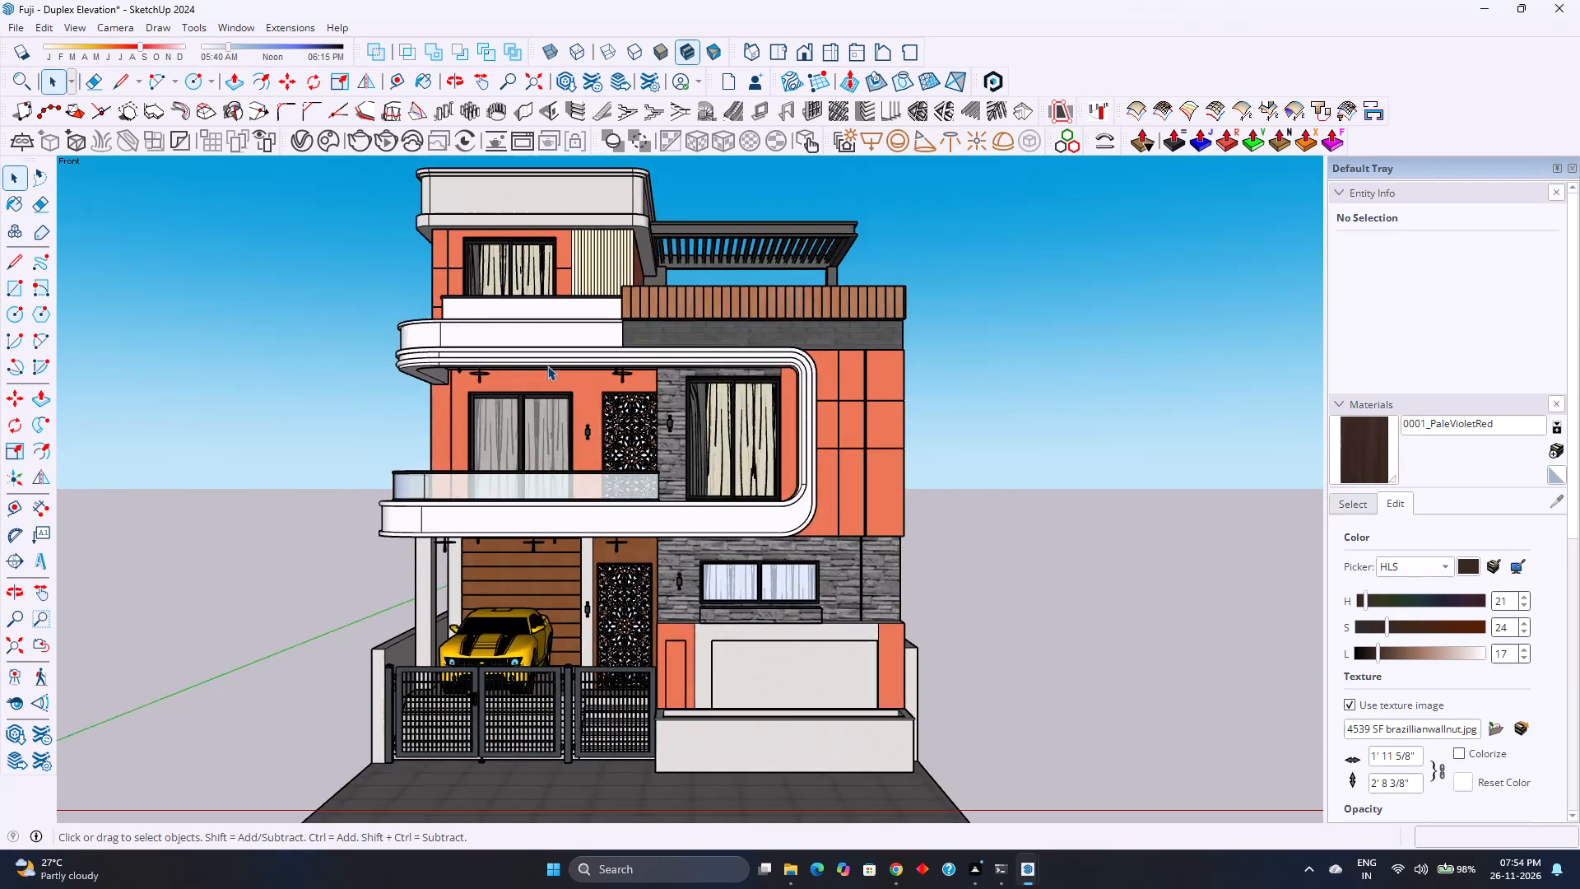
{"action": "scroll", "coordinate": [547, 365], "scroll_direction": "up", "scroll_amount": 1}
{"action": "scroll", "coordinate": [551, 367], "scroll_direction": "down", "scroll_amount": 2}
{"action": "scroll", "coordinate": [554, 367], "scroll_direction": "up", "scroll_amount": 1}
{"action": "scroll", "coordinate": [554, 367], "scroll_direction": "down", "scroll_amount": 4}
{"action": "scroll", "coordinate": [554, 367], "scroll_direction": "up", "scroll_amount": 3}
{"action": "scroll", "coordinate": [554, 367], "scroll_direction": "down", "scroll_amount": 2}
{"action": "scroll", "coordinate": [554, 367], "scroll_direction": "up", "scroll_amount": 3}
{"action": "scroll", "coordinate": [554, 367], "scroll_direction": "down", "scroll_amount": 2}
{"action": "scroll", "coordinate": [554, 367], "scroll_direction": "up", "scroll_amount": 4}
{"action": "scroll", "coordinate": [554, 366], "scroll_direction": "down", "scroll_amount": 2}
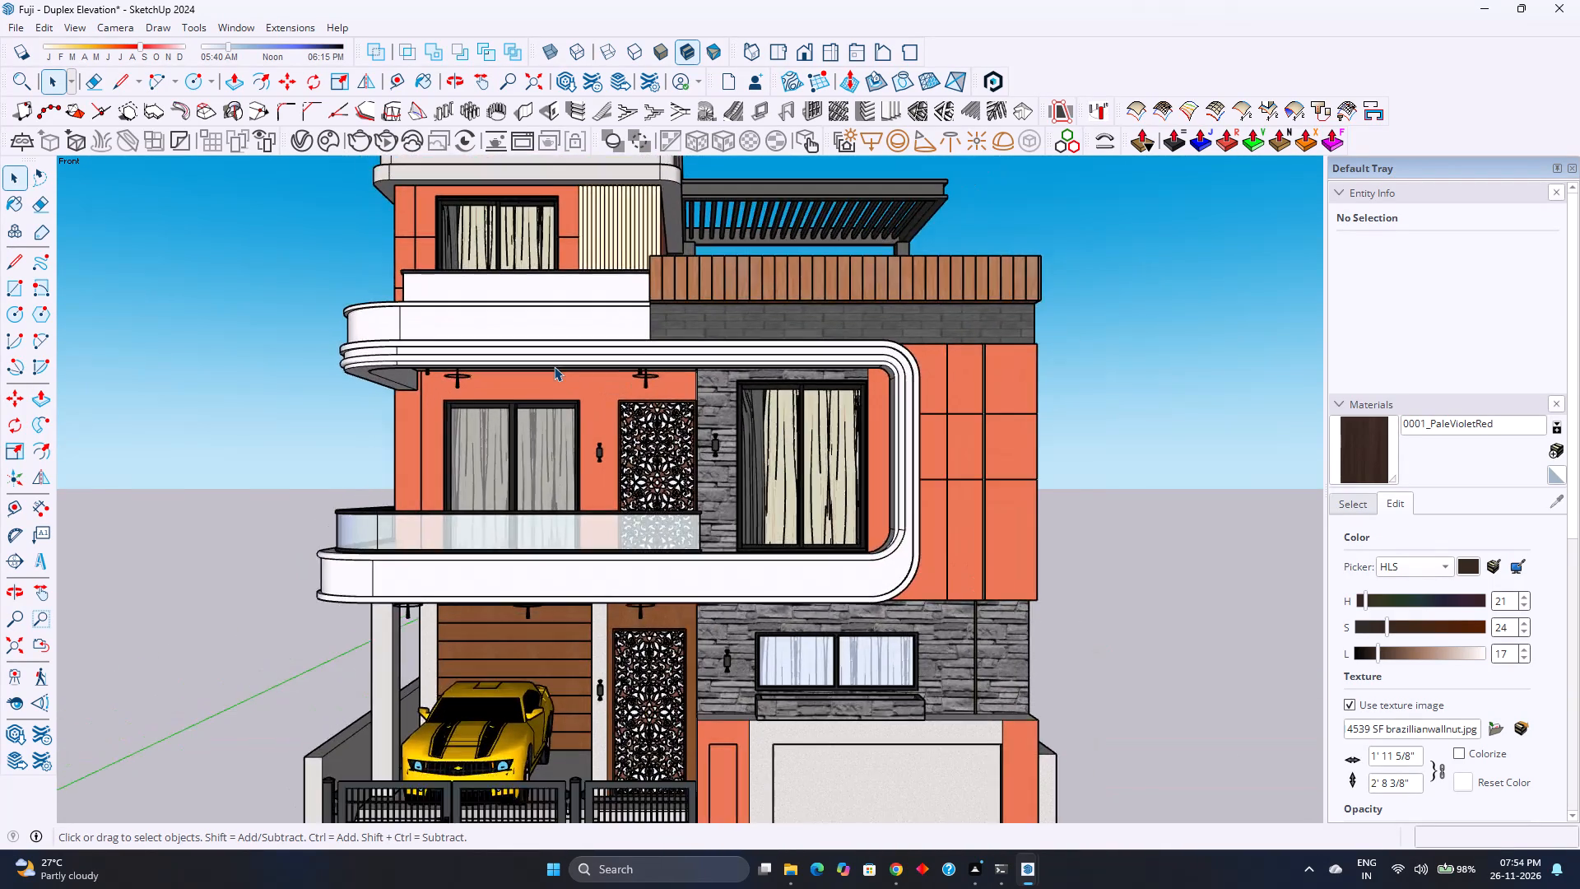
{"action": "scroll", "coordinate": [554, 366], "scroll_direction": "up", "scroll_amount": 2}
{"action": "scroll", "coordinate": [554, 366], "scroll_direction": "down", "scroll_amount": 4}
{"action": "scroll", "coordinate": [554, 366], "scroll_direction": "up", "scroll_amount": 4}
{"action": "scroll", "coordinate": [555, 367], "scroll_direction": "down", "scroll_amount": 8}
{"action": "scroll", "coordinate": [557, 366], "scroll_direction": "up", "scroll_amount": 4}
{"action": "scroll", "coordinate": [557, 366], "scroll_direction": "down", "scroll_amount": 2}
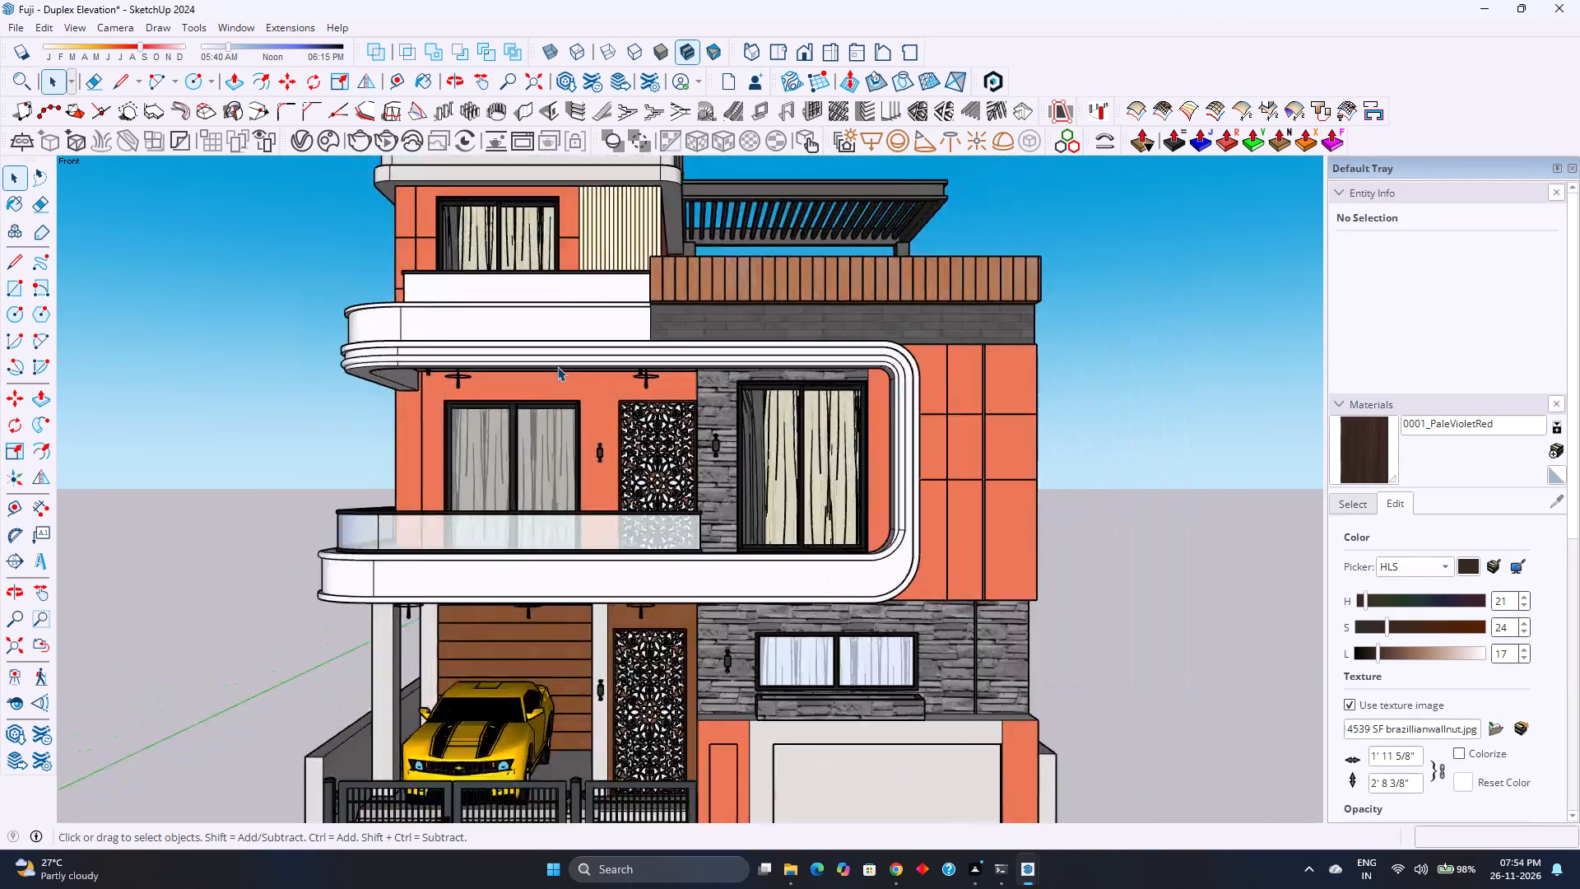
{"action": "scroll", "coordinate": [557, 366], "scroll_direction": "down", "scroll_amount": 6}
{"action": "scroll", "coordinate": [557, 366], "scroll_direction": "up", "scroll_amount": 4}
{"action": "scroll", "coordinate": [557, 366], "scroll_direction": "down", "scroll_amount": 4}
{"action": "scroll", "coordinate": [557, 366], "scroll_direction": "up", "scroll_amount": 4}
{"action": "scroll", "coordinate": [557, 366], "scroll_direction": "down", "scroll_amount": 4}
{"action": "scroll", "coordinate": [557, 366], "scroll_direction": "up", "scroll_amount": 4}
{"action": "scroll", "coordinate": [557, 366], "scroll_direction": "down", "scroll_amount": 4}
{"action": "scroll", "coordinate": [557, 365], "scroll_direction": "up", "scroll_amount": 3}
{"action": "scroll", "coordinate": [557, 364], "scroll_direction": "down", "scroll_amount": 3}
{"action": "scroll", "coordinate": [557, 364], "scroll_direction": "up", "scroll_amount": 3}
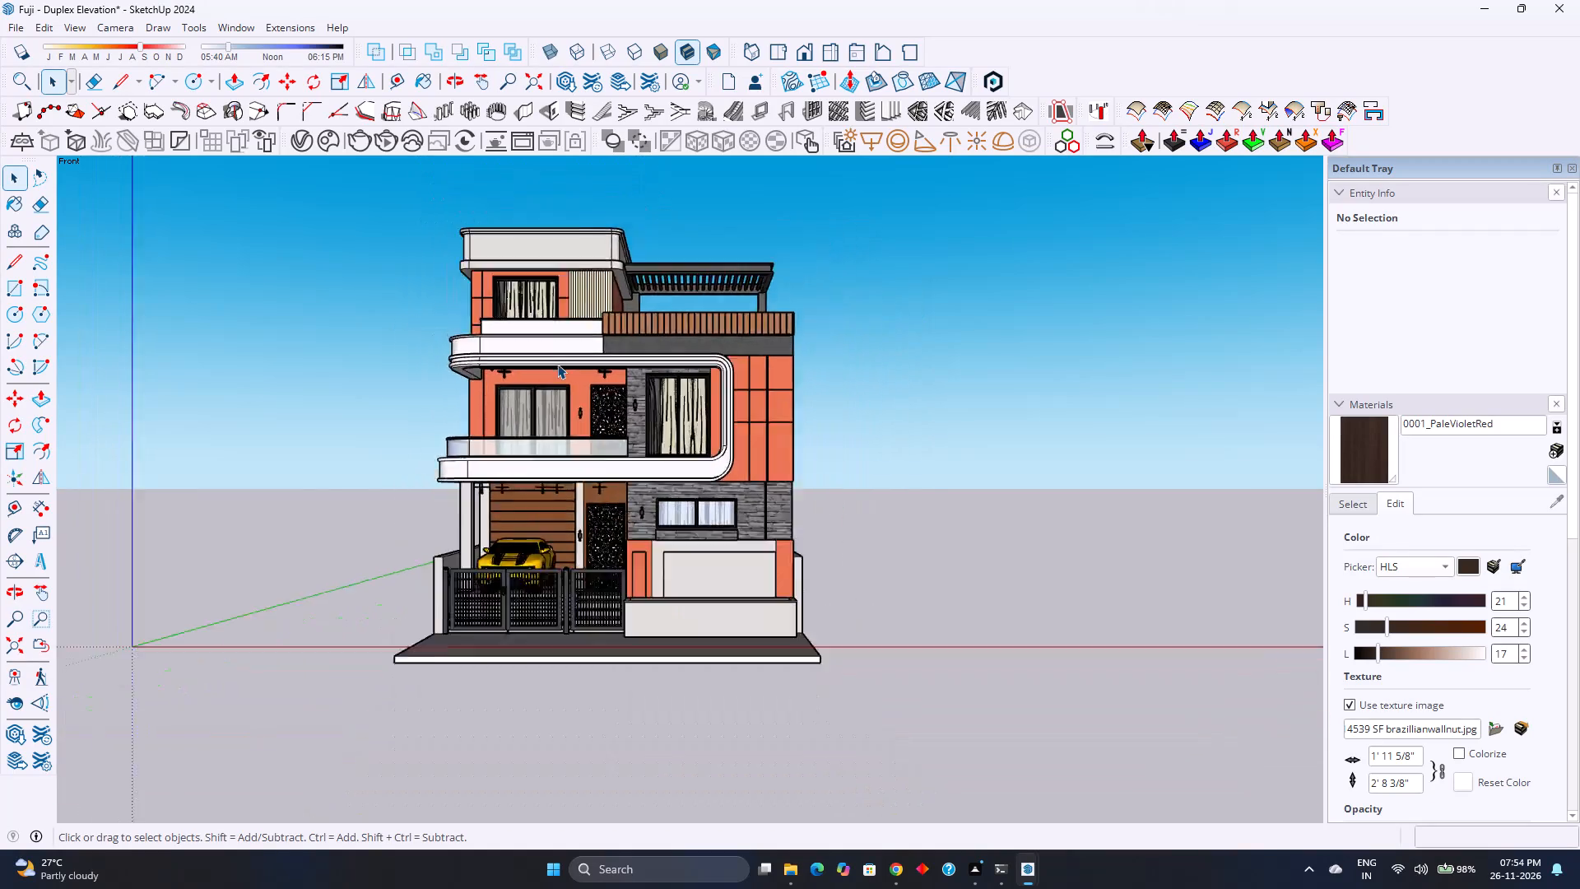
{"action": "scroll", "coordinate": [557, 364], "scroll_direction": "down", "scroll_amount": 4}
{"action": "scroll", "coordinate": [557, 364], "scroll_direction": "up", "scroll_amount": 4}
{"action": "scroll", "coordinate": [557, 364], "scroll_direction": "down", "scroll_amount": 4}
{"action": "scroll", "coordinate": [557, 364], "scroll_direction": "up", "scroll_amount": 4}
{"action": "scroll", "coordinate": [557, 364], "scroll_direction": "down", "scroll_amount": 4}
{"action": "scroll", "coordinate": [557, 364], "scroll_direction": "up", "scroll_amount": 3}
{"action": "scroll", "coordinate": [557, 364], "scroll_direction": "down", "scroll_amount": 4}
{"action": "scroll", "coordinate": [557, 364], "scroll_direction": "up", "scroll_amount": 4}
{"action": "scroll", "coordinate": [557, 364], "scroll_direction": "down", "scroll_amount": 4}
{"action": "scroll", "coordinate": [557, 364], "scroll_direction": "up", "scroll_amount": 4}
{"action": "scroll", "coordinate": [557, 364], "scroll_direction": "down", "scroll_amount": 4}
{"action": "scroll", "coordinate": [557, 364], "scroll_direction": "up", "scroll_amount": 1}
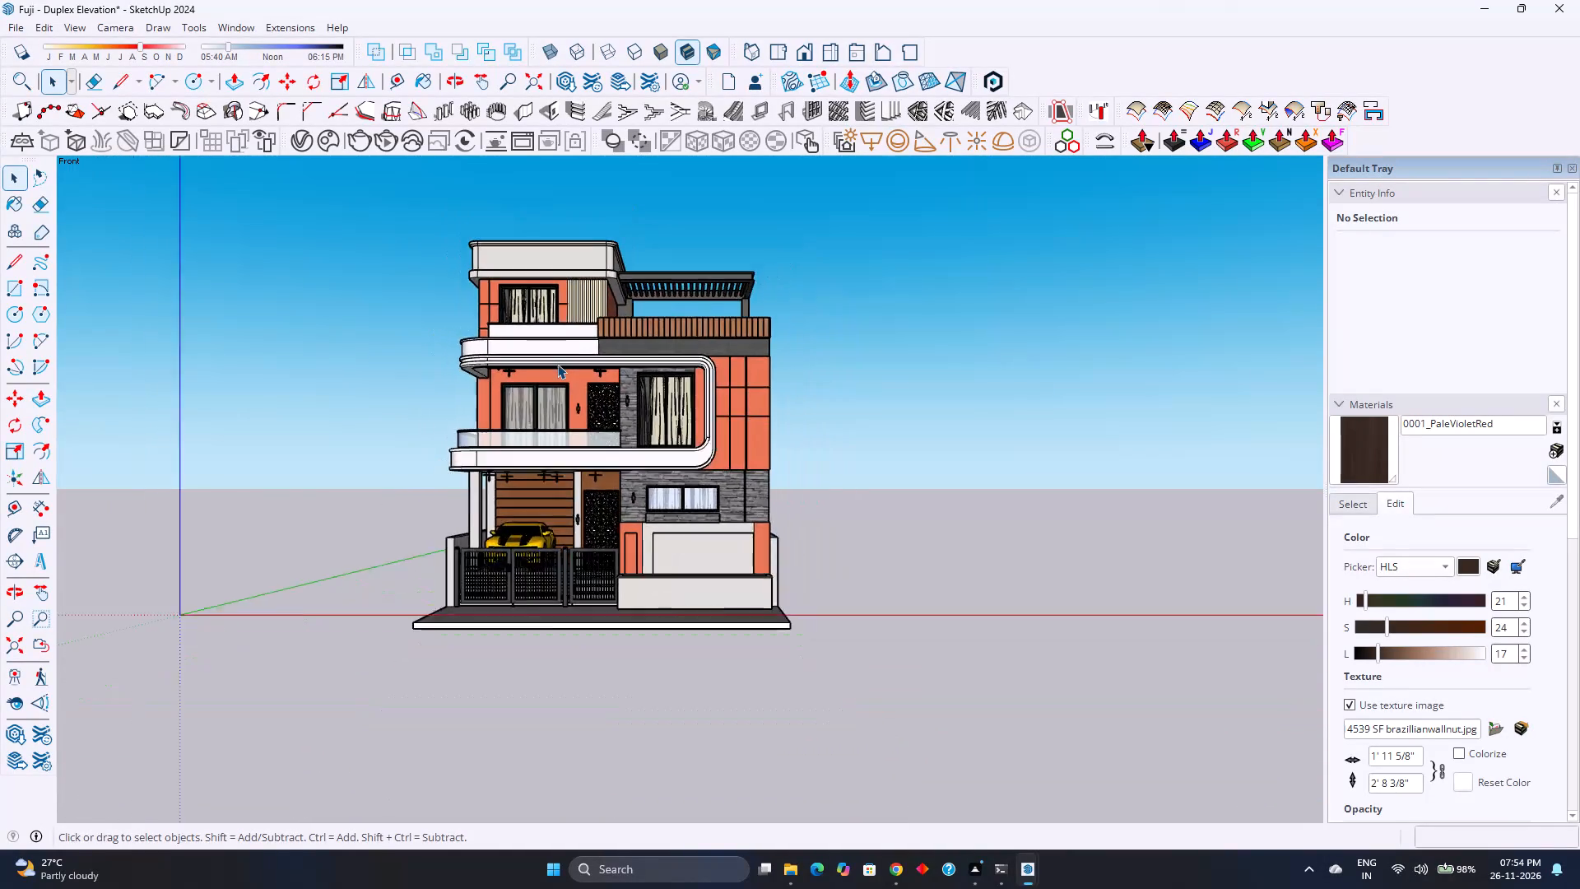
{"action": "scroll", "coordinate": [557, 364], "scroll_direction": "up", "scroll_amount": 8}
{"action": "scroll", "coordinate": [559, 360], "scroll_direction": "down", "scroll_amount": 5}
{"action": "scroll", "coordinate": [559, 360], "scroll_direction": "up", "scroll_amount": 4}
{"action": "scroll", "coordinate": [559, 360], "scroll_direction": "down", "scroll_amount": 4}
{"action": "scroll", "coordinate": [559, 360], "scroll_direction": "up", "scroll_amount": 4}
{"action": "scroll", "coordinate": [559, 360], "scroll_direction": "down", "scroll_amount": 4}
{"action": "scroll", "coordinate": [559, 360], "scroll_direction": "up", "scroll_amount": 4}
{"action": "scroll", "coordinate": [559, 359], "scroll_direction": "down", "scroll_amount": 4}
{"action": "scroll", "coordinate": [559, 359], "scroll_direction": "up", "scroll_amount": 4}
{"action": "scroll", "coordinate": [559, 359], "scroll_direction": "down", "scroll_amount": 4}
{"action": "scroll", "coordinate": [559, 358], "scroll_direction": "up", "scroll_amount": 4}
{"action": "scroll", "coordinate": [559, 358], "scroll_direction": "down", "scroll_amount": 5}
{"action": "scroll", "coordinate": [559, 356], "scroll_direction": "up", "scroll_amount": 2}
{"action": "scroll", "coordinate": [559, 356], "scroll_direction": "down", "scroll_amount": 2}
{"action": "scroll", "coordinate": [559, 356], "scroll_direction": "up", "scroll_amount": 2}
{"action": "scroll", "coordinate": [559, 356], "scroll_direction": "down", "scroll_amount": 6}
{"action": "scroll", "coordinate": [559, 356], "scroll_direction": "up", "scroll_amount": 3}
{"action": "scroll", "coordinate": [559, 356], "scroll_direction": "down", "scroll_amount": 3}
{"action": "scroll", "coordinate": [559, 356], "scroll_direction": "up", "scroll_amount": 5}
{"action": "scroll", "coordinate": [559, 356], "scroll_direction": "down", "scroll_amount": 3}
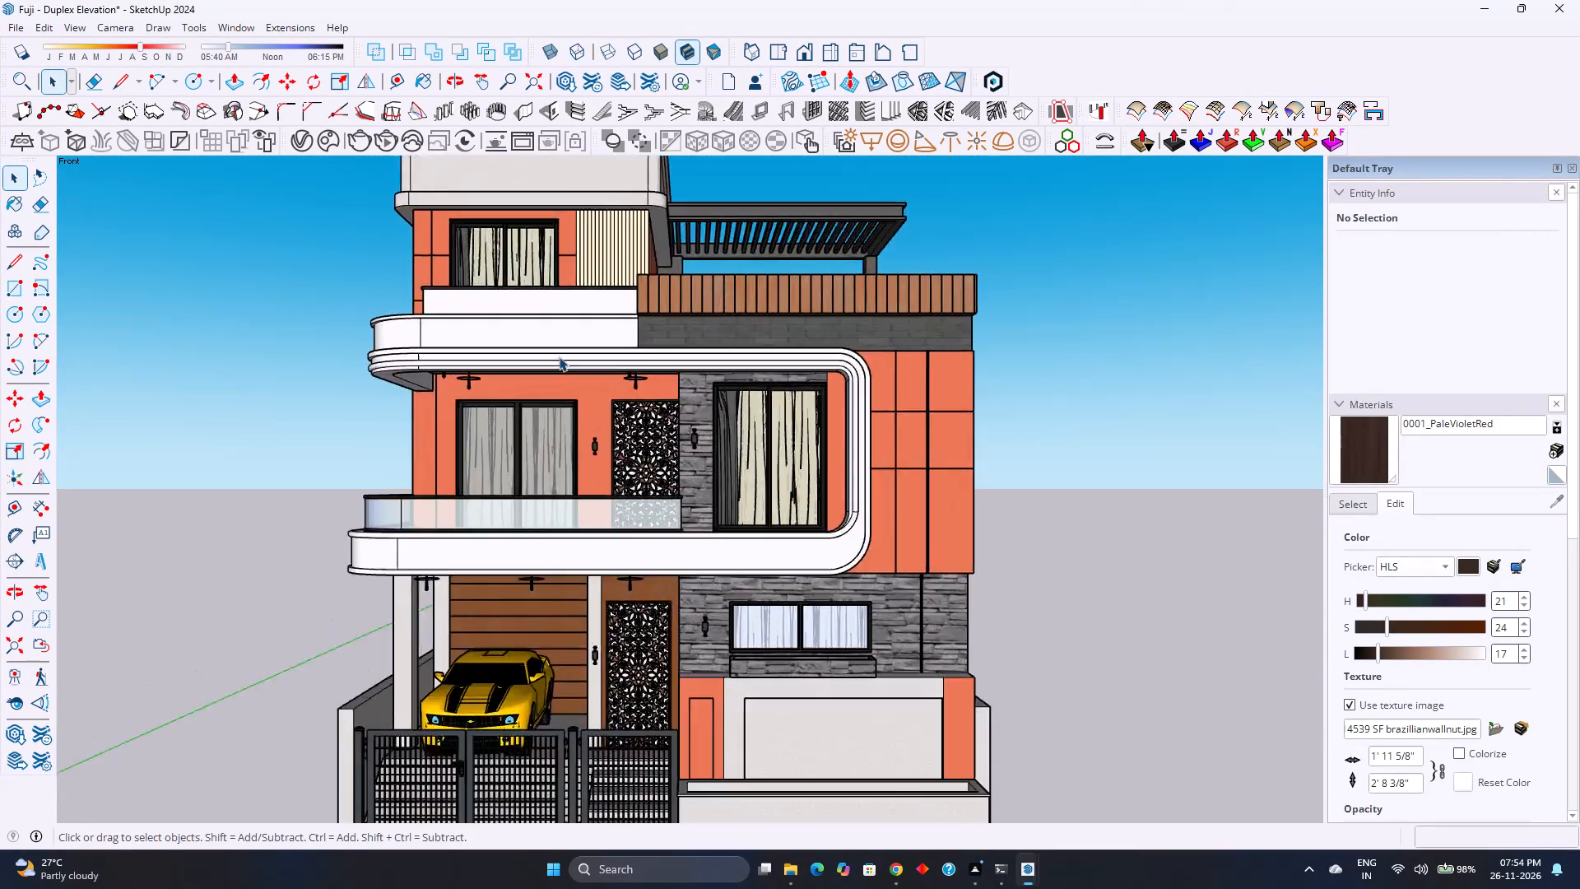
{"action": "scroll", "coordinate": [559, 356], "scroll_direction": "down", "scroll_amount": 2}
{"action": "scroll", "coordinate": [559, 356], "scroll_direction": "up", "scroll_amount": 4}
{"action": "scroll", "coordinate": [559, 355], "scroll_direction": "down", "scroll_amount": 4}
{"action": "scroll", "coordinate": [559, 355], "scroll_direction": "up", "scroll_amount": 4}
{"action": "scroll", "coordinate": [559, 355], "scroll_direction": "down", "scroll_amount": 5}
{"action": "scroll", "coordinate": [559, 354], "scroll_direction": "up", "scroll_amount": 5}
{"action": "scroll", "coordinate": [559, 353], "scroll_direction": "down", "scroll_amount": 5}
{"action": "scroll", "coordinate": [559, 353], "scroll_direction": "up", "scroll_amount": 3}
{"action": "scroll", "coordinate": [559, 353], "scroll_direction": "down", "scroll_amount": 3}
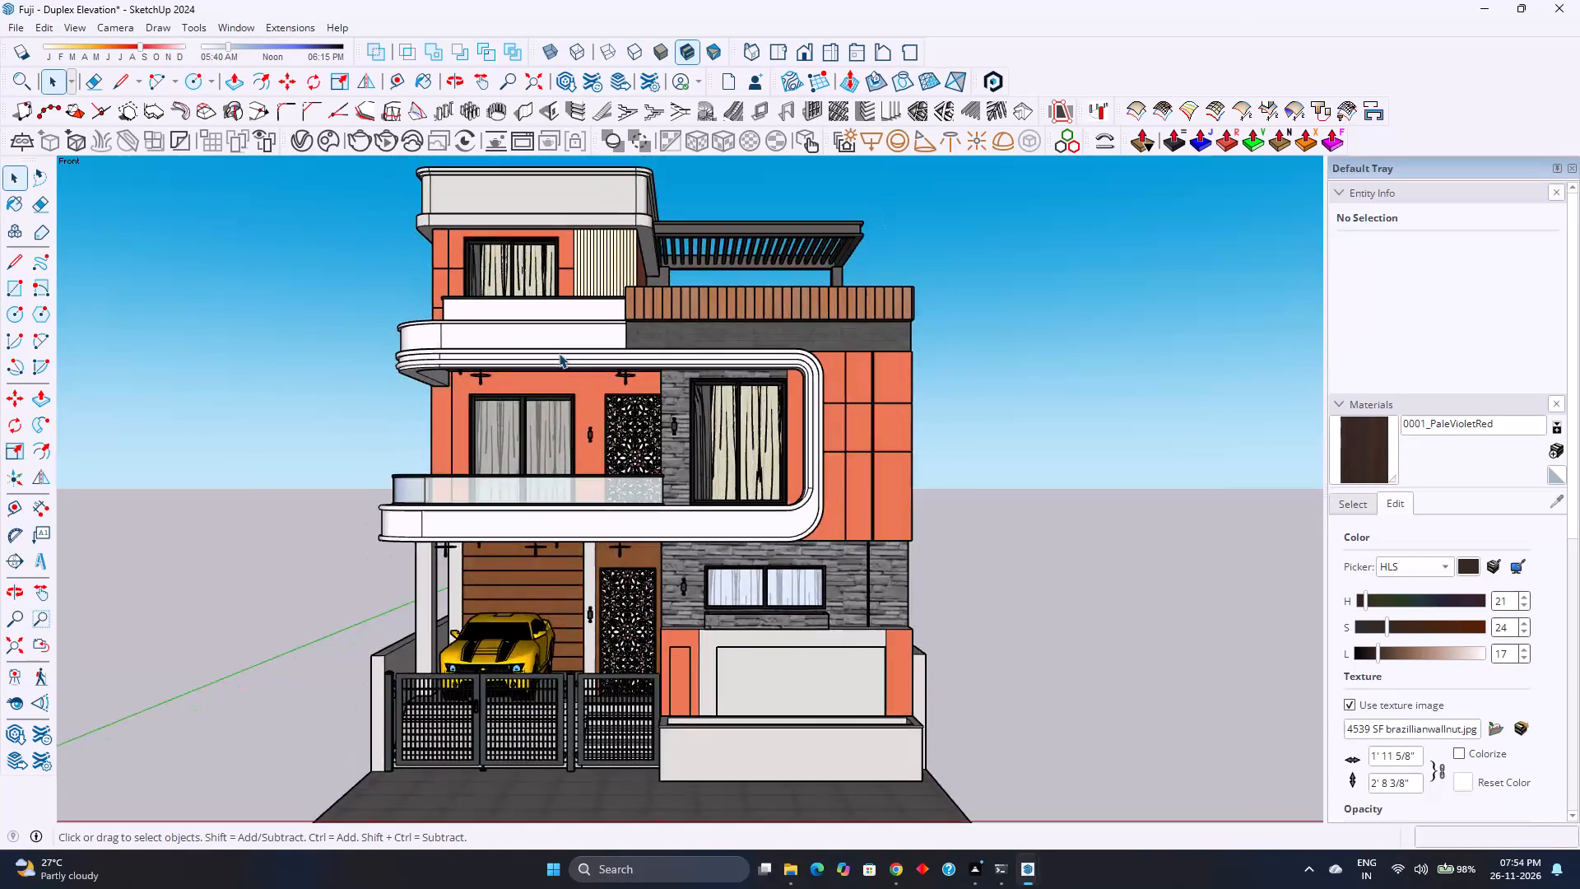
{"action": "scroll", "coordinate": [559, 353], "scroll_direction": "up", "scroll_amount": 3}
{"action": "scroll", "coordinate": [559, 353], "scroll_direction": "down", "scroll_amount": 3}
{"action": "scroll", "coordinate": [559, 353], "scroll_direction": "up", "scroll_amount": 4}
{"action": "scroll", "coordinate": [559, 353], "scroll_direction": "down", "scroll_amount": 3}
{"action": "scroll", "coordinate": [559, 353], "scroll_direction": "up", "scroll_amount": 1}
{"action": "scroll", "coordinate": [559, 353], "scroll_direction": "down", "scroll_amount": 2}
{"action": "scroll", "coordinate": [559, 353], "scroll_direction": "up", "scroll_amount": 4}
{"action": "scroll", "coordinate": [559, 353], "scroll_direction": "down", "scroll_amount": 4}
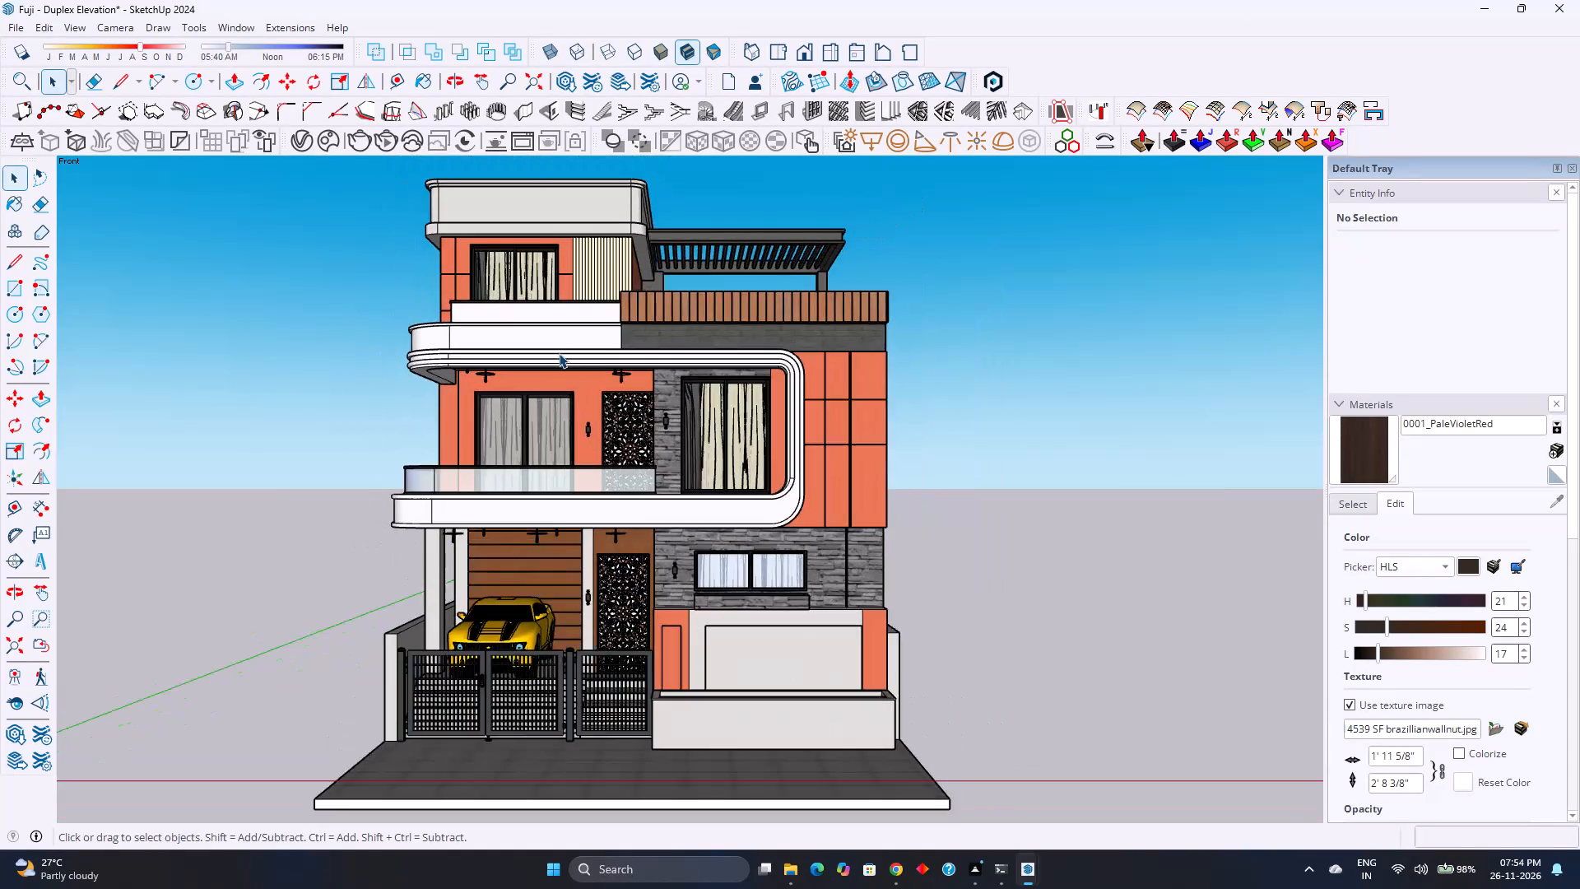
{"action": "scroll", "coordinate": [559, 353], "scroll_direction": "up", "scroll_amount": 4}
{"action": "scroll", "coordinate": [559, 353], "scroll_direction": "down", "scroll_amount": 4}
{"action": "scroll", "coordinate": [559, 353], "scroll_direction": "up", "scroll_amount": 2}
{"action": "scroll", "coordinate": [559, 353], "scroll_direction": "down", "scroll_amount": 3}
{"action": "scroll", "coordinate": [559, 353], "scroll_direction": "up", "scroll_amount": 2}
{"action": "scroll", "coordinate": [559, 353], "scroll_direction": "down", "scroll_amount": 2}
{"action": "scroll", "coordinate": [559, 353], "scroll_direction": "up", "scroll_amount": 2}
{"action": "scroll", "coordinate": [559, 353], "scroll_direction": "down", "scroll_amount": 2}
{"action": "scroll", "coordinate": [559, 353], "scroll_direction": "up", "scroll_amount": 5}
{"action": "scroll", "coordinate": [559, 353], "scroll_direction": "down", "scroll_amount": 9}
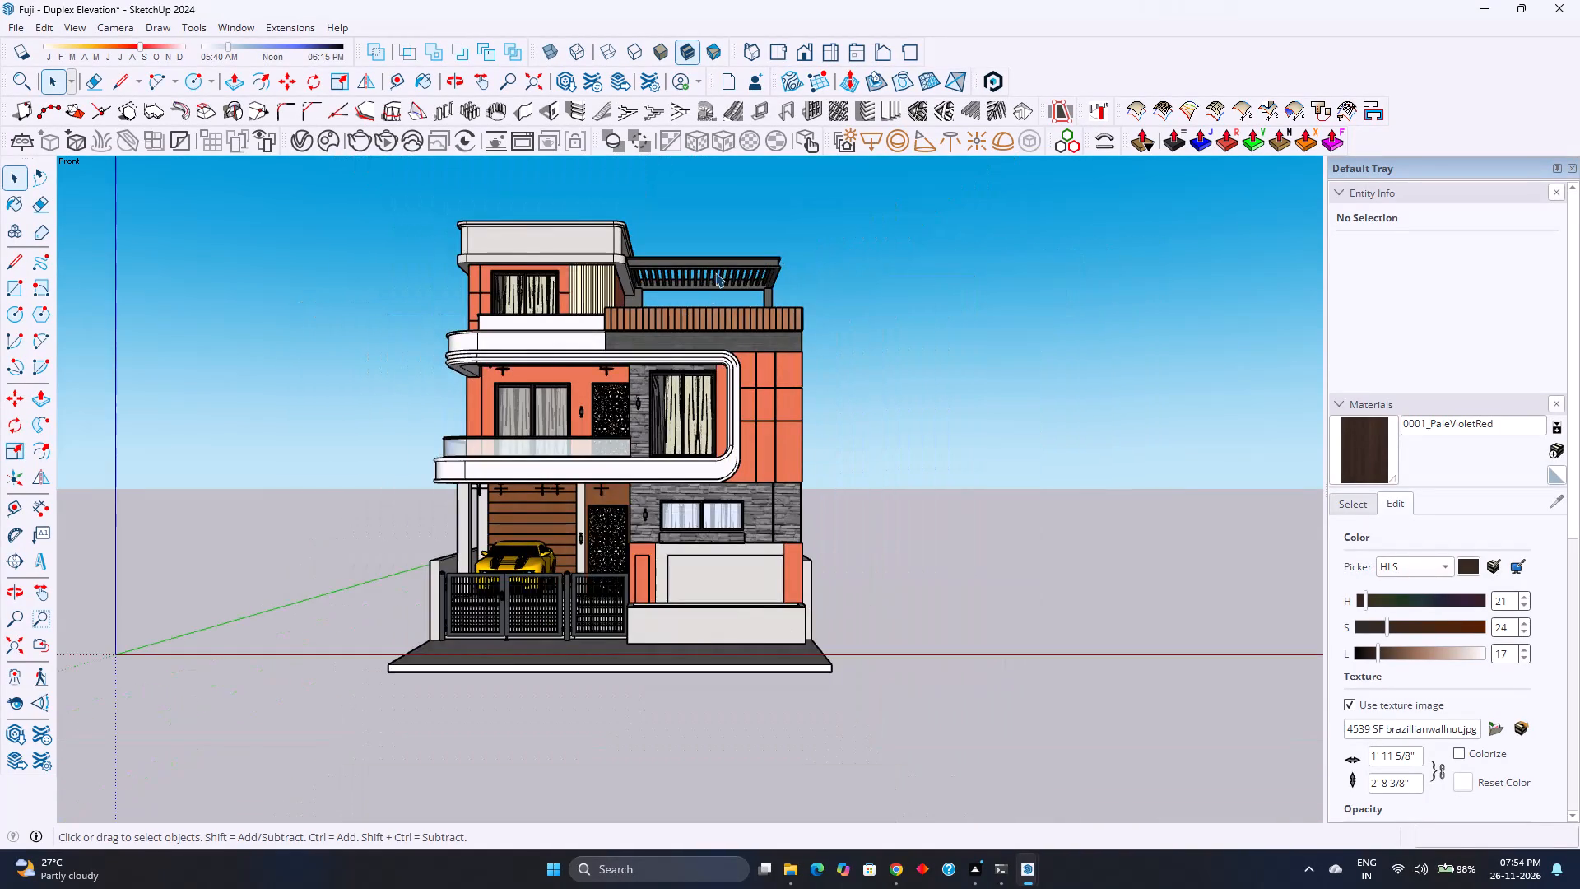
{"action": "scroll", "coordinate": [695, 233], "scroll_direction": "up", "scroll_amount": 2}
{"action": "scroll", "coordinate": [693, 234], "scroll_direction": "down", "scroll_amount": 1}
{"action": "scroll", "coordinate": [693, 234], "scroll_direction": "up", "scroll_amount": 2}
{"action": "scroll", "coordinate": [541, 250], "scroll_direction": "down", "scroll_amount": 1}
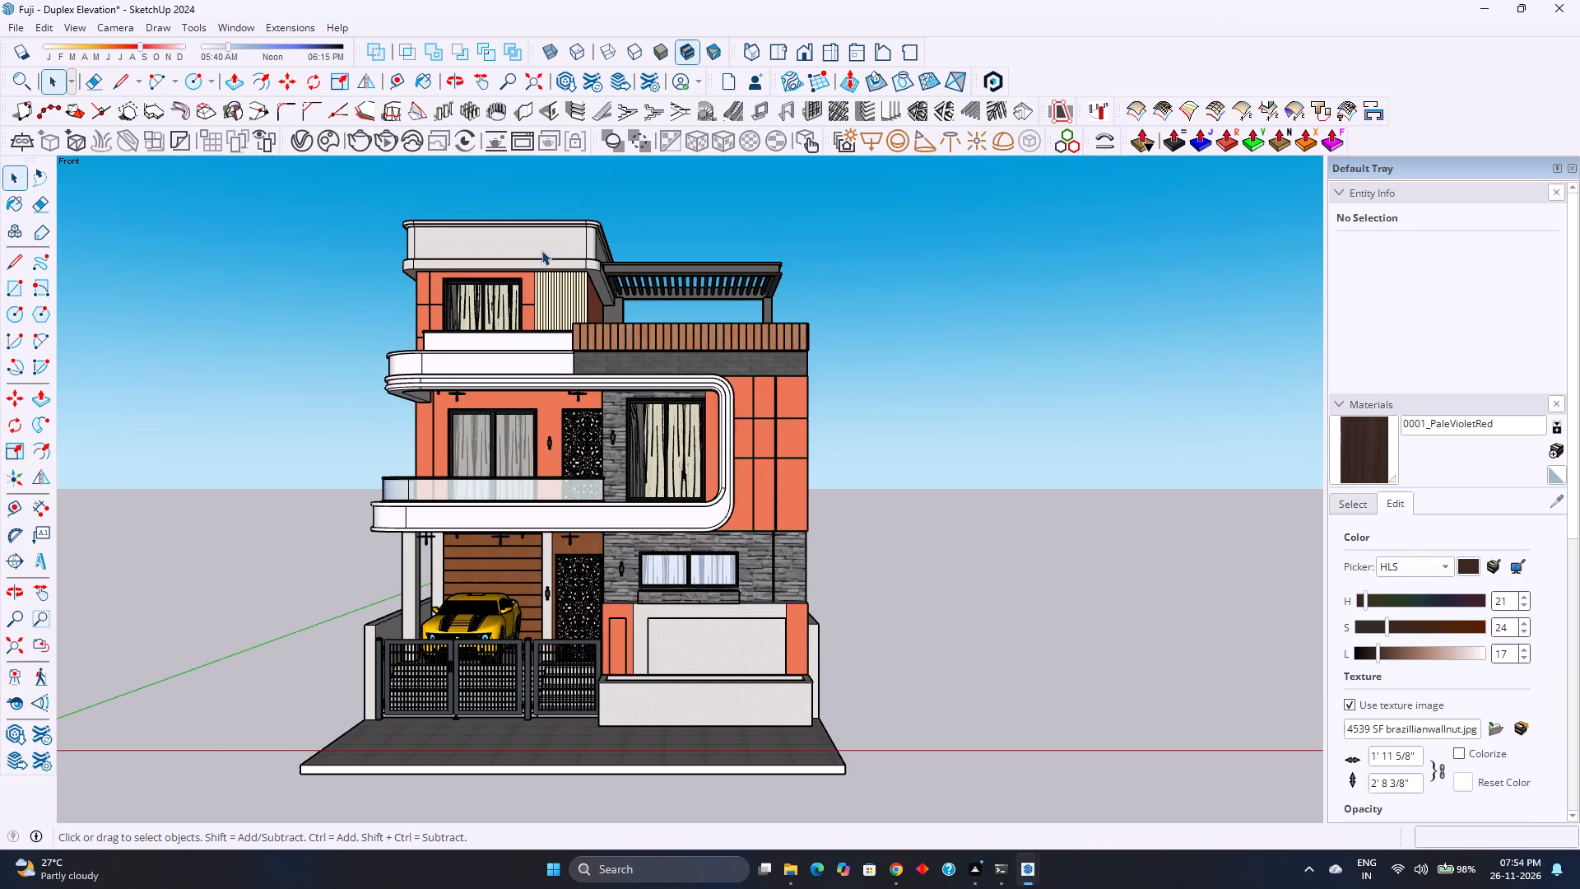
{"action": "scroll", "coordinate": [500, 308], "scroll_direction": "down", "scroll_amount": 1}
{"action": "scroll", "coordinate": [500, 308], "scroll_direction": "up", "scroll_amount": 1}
Inspect the duplex model from both front corners and the front to check the facade and side walls.
{"action": "middle_click_drag", "start_coordinate": [498, 310], "coordinate": [573, 346]}
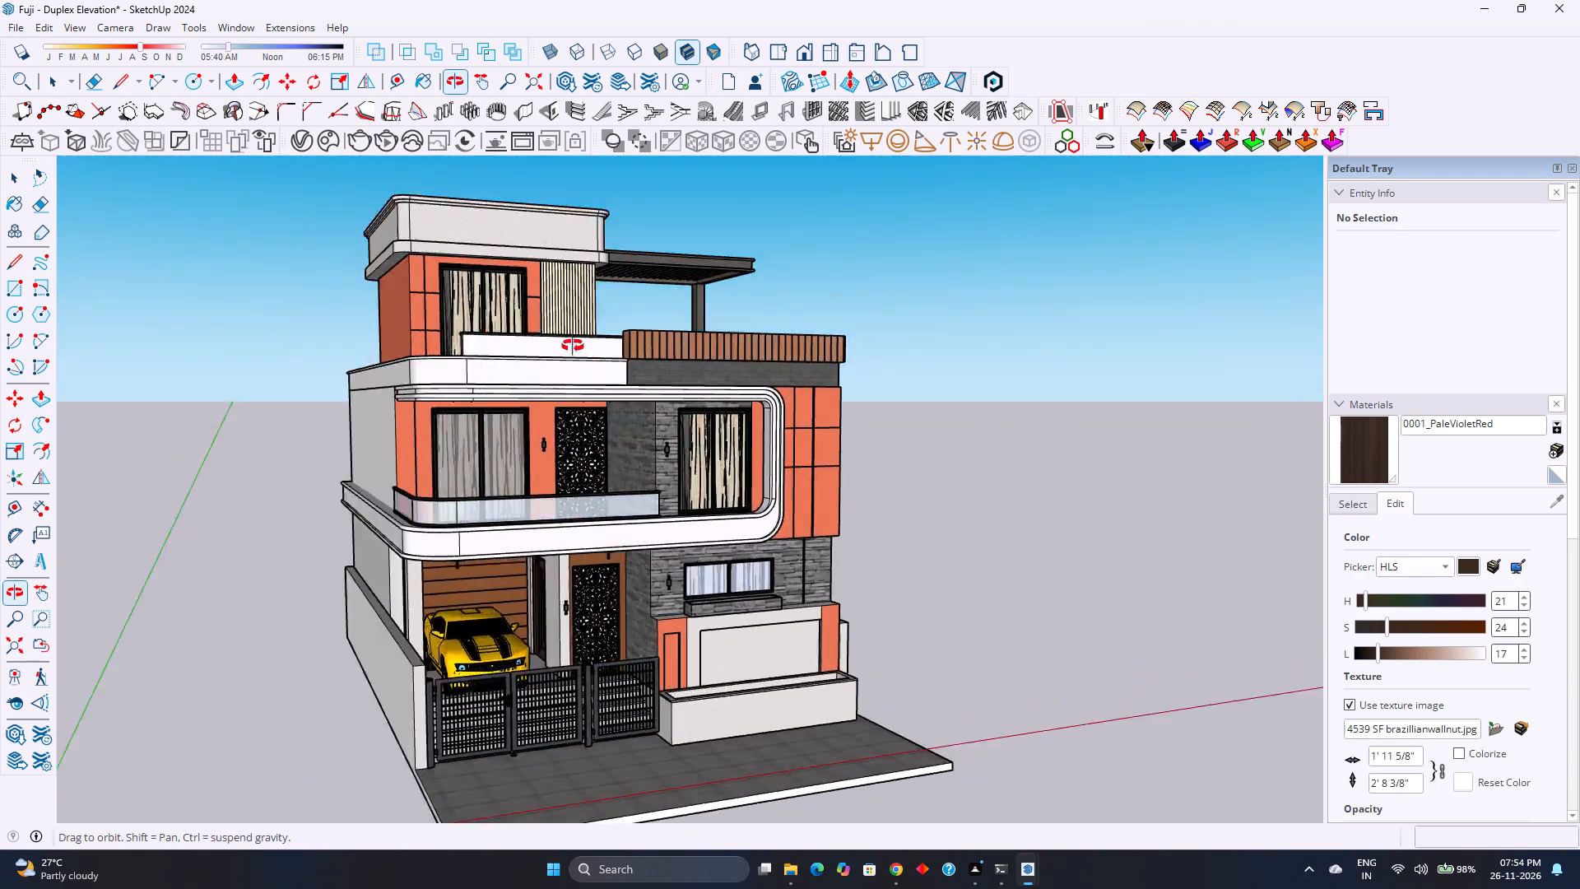
{"action": "middle_click_drag", "start_coordinate": [573, 346], "coordinate": [780, 340]}
{"action": "middle_click", "coordinate": [780, 340]}
{"action": "scroll", "coordinate": [780, 340], "scroll_direction": "down", "scroll_amount": 3}
{"action": "scroll", "coordinate": [780, 340], "scroll_direction": "up", "scroll_amount": 3}
{"action": "scroll", "coordinate": [780, 340], "scroll_direction": "down", "scroll_amount": 3}
{"action": "middle_click_drag", "start_coordinate": [750, 384], "coordinate": [272, 407]}
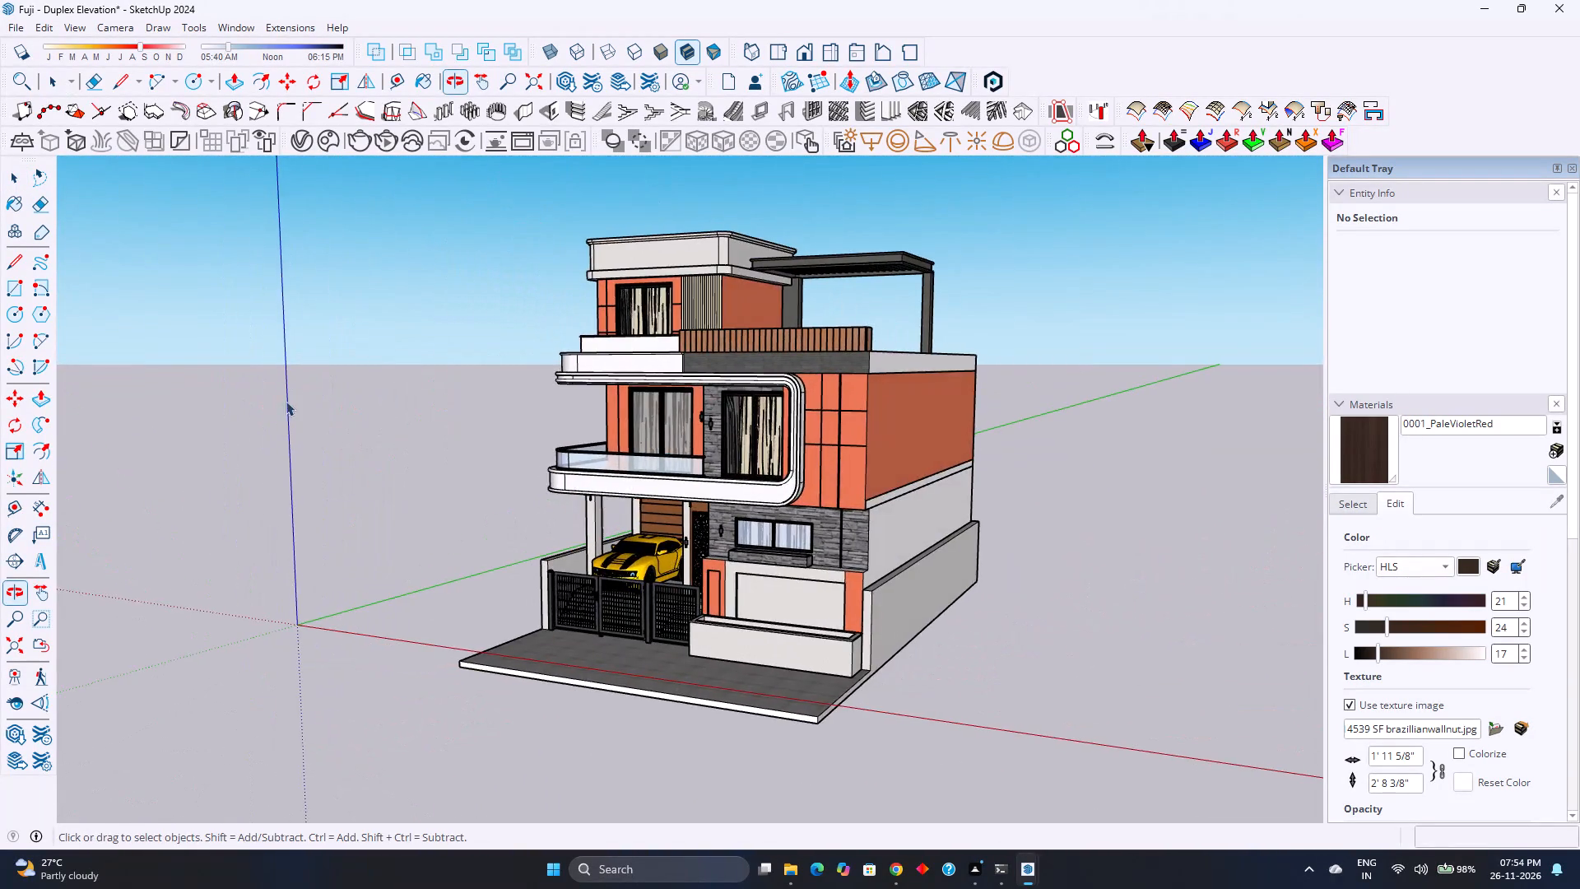
{"action": "scroll", "coordinate": [321, 383], "scroll_direction": "down", "scroll_amount": 4}
{"action": "scroll", "coordinate": [592, 454], "scroll_direction": "up", "scroll_amount": 3}
{"action": "middle_click_drag", "start_coordinate": [594, 454], "coordinate": [758, 439]}
{"action": "middle_click_drag", "start_coordinate": [758, 439], "coordinate": [760, 429]}
{"action": "middle_click", "coordinate": [760, 427]}
{"action": "scroll", "coordinate": [761, 425], "scroll_direction": "down", "scroll_amount": 3}
{"action": "scroll", "coordinate": [761, 423], "scroll_direction": "up", "scroll_amount": 4}
{"action": "scroll", "coordinate": [761, 421], "scroll_direction": "down", "scroll_amount": 1}
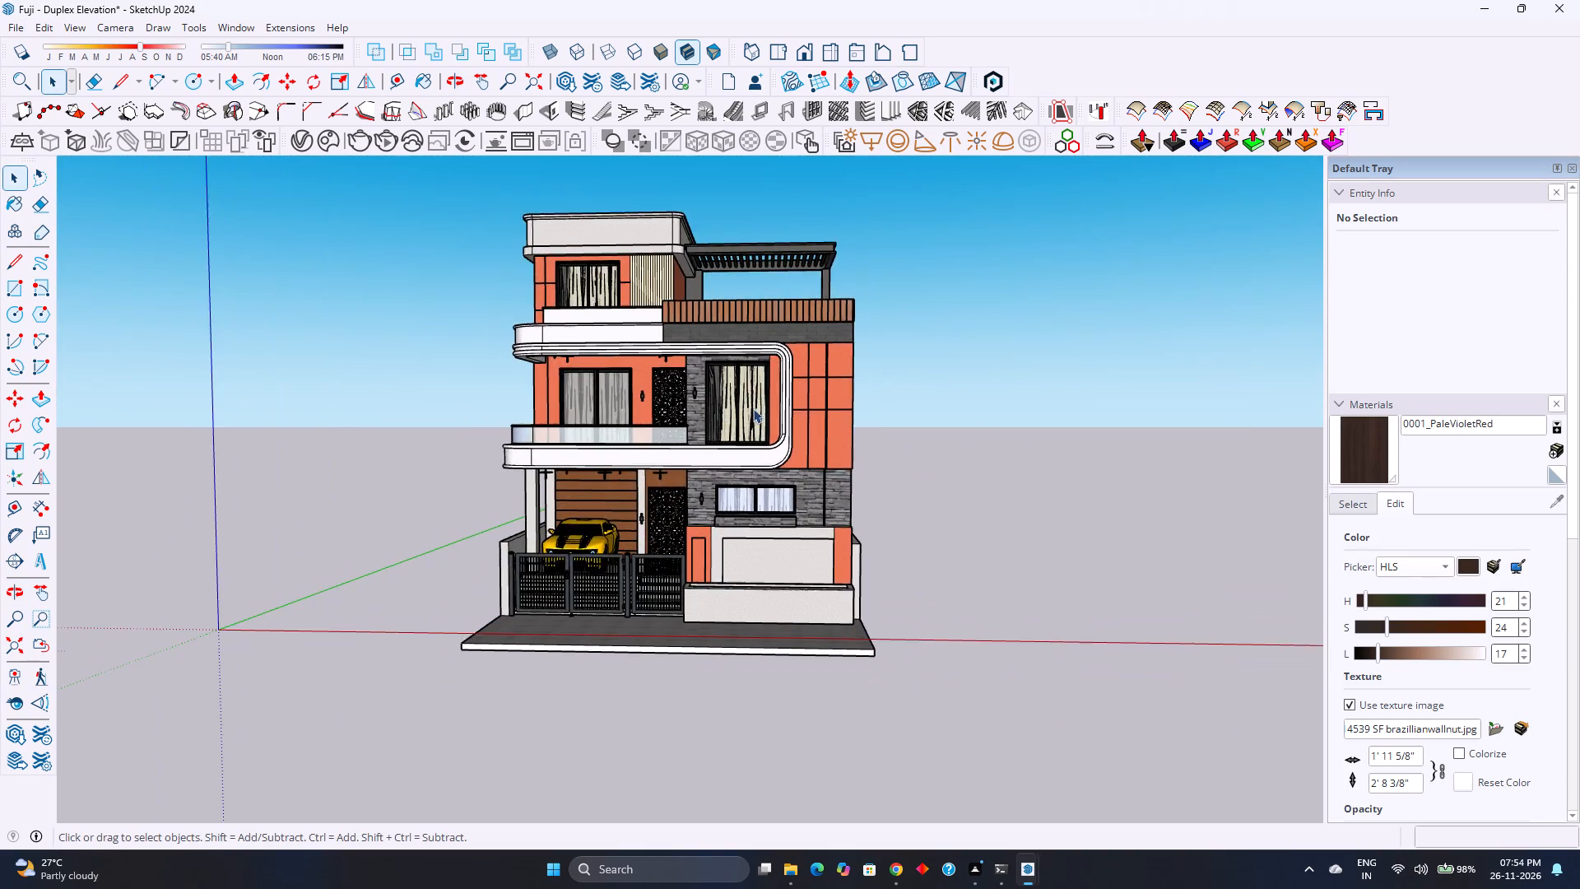
Inspect the duplex's front facade, rooftop pergola, terrace and side wall from the front and the front corner.
{"action": "scroll", "coordinate": [725, 389], "scroll_direction": "up", "scroll_amount": 3}
{"action": "scroll", "coordinate": [695, 362], "scroll_direction": "down", "scroll_amount": 2}
{"action": "middle_click_drag", "start_coordinate": [695, 365], "coordinate": [717, 357]}
{"action": "scroll", "coordinate": [717, 357], "scroll_direction": "up", "scroll_amount": 3}
{"action": "middle_click", "coordinate": [717, 357]}
{"action": "scroll", "coordinate": [717, 356], "scroll_direction": "down", "scroll_amount": 4}
{"action": "scroll", "coordinate": [717, 356], "scroll_direction": "up", "scroll_amount": 4}
{"action": "scroll", "coordinate": [717, 356], "scroll_direction": "down", "scroll_amount": 4}
{"action": "scroll", "coordinate": [717, 356], "scroll_direction": "up", "scroll_amount": 4}
{"action": "scroll", "coordinate": [717, 356], "scroll_direction": "down", "scroll_amount": 4}
{"action": "middle_click_drag", "start_coordinate": [717, 354], "coordinate": [732, 308]}
{"action": "scroll", "coordinate": [732, 308], "scroll_direction": "up", "scroll_amount": 4}
{"action": "middle_click", "coordinate": [732, 308]}
{"action": "scroll", "coordinate": [732, 308], "scroll_direction": "down", "scroll_amount": 4}
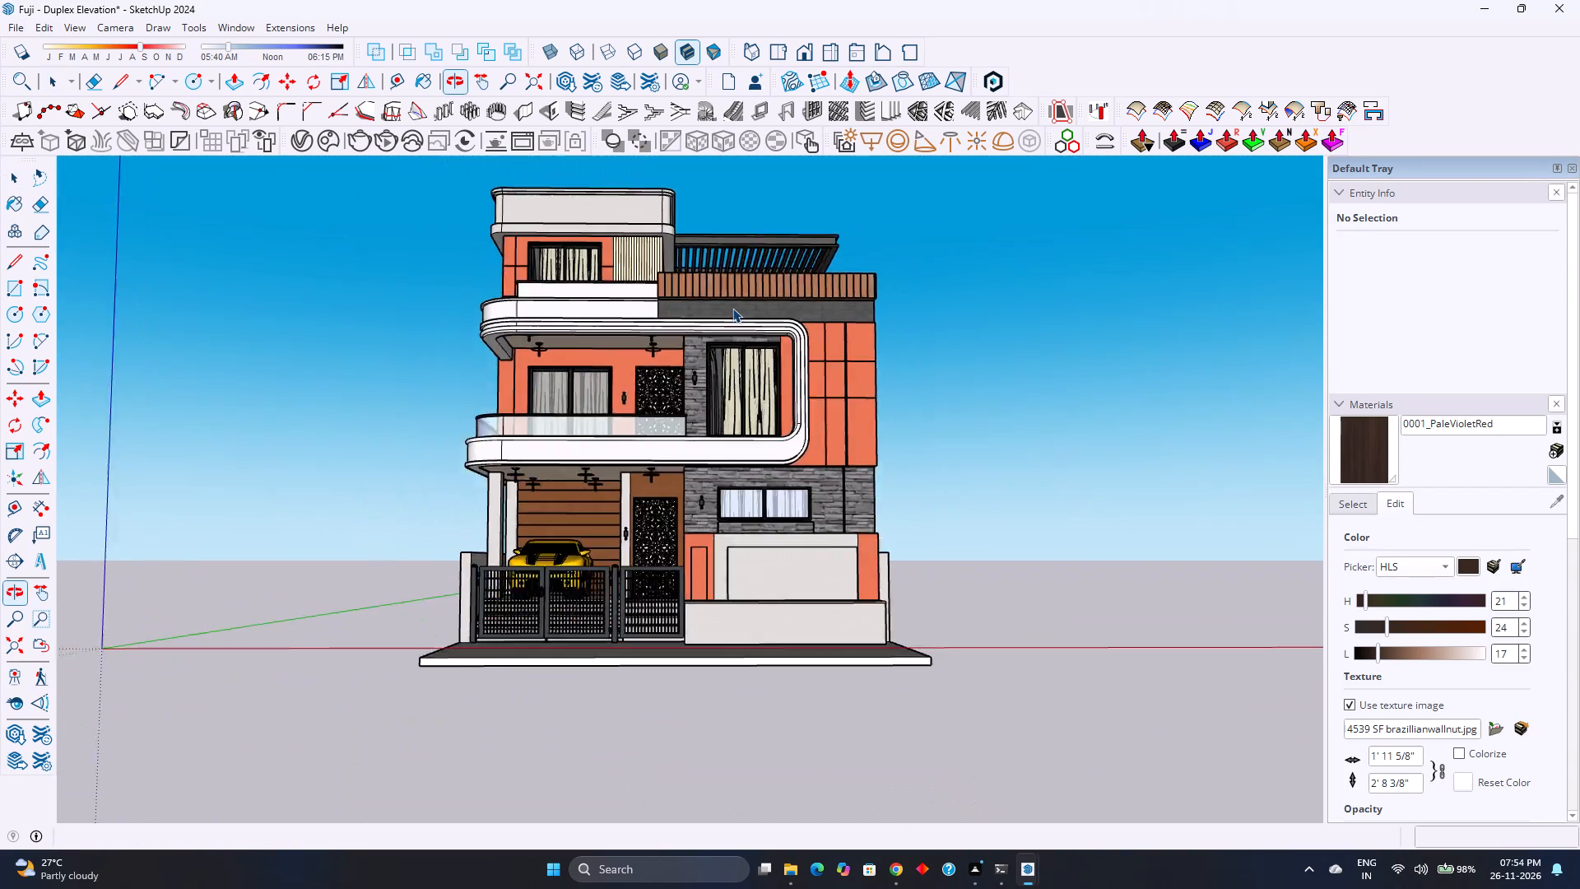
{"action": "scroll", "coordinate": [732, 308], "scroll_direction": "up", "scroll_amount": 3}
{"action": "scroll", "coordinate": [732, 308], "scroll_direction": "down", "scroll_amount": 4}
{"action": "scroll", "coordinate": [732, 304], "scroll_direction": "up", "scroll_amount": 5}
{"action": "middle_click_drag", "start_coordinate": [711, 282], "coordinate": [604, 337]}
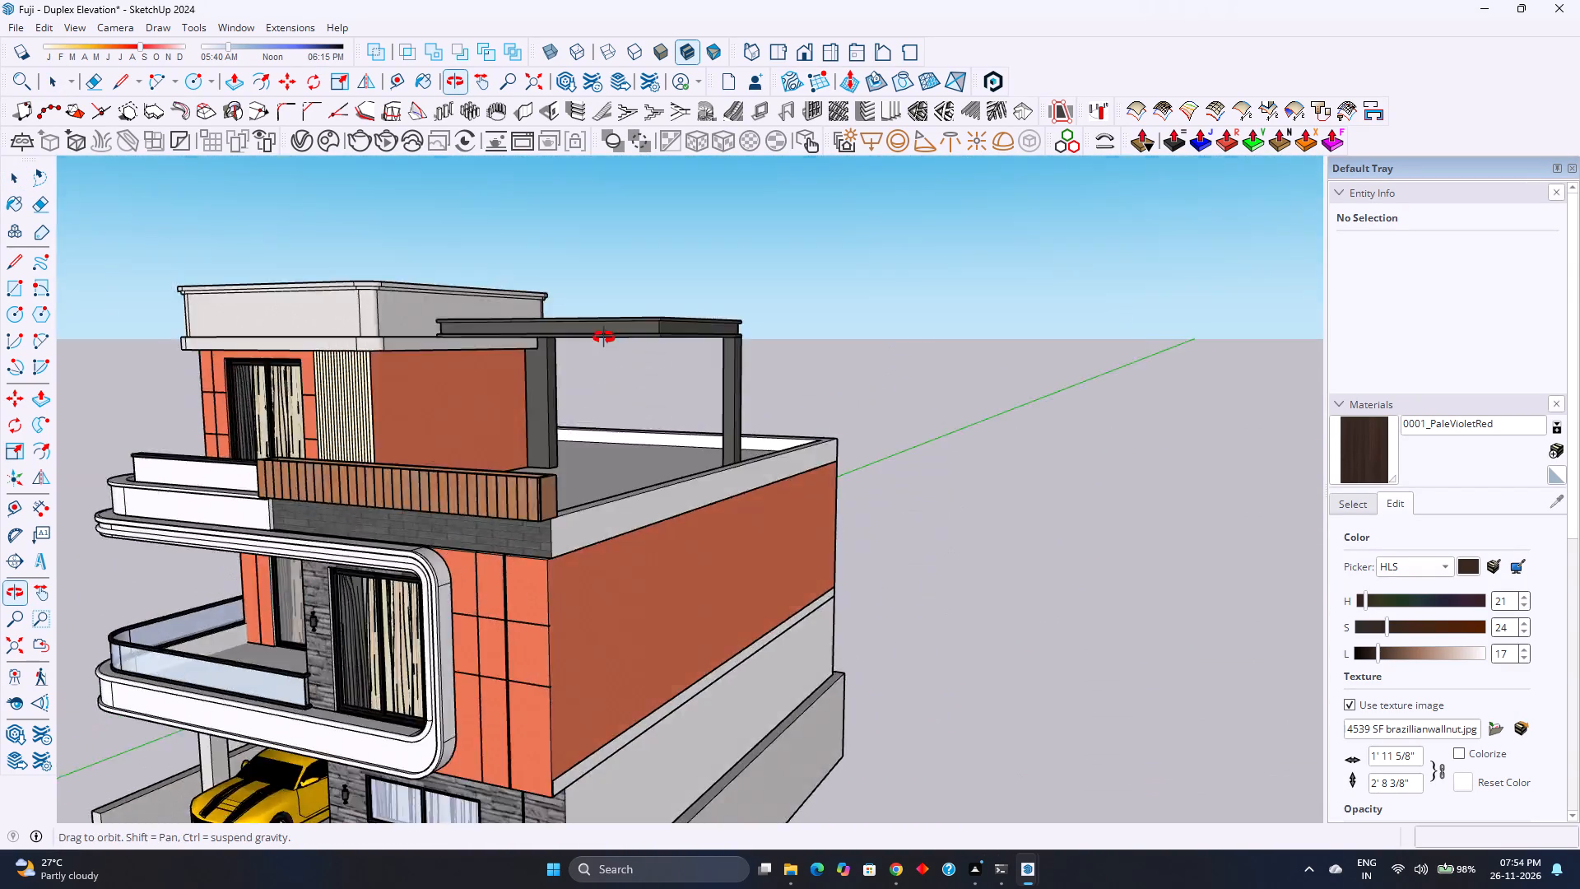
{"action": "middle_click_drag", "start_coordinate": [604, 337], "coordinate": [771, 309]}
{"action": "scroll", "coordinate": [771, 309], "scroll_direction": "down", "scroll_amount": 4}
{"action": "scroll", "coordinate": [771, 309], "scroll_direction": "up", "scroll_amount": 1}
{"action": "scroll", "coordinate": [772, 306], "scroll_direction": "down", "scroll_amount": 4}
{"action": "middle_click_drag", "start_coordinate": [834, 320], "coordinate": [644, 323]}
{"action": "middle_click", "coordinate": [644, 323]}
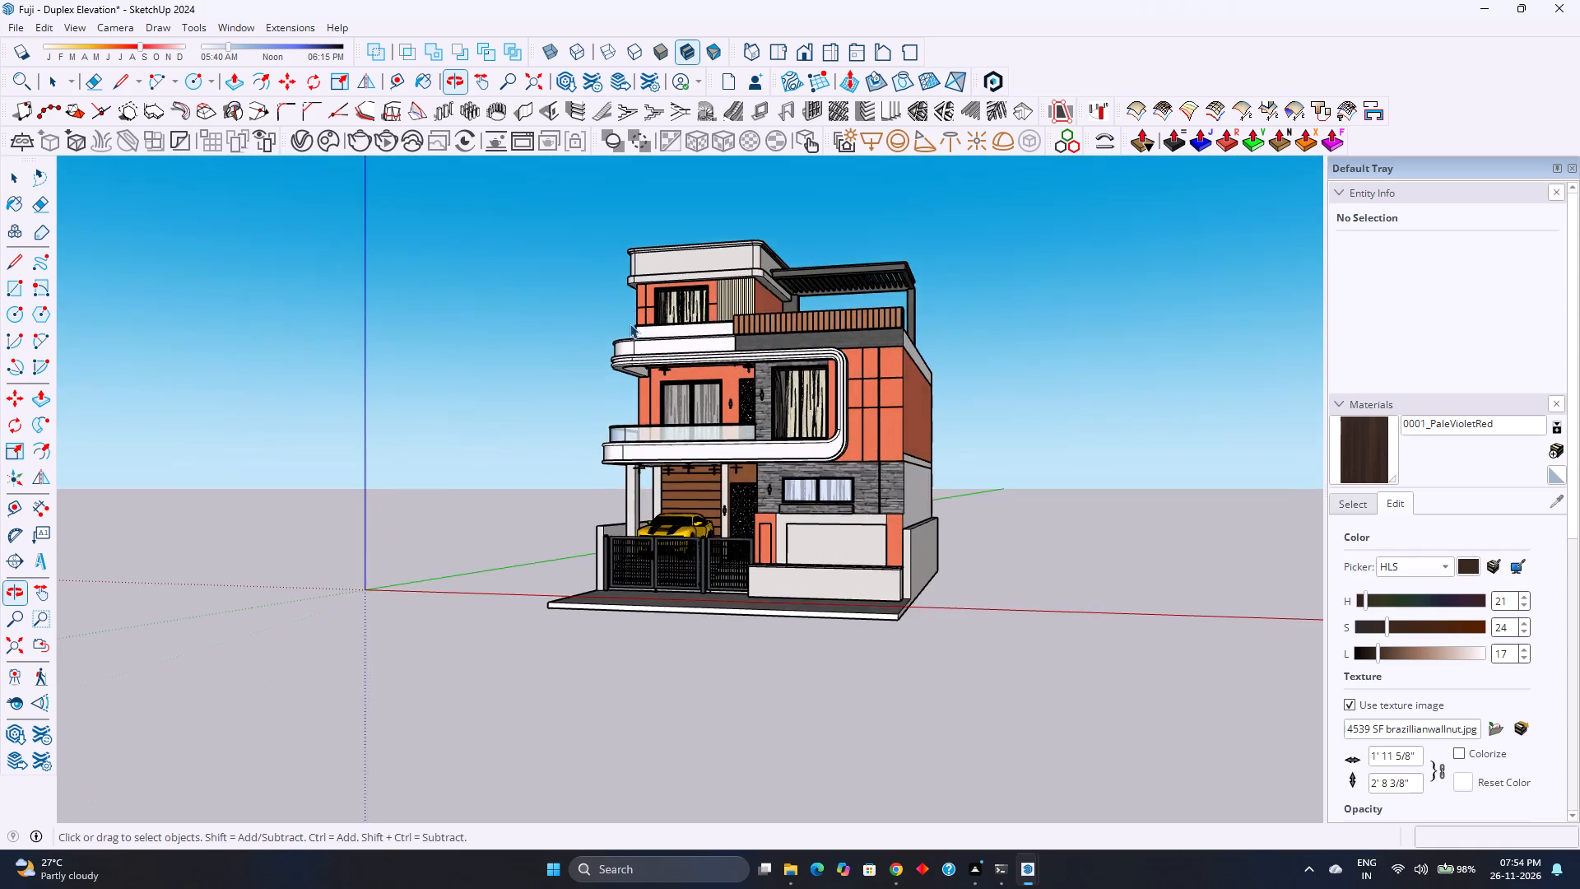
{"action": "scroll", "coordinate": [626, 323], "scroll_direction": "down", "scroll_amount": 5}
{"action": "scroll", "coordinate": [716, 325], "scroll_direction": "up", "scroll_amount": 14}
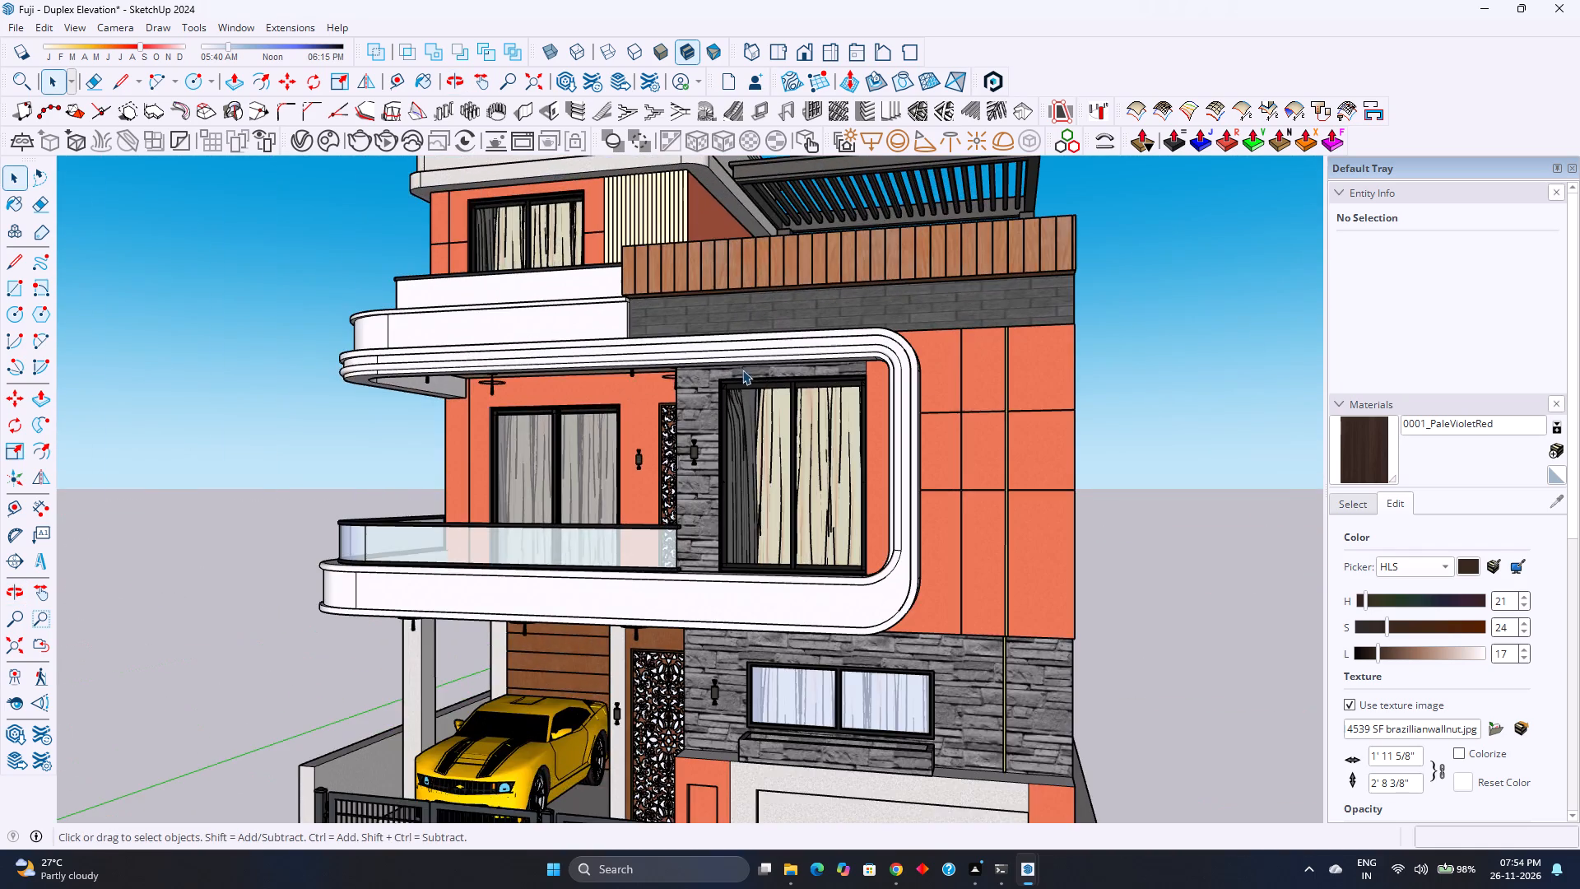
{"action": "middle_click_drag", "start_coordinate": [742, 371], "coordinate": [798, 410]}
{"action": "middle_click", "coordinate": [798, 410]}
{"action": "scroll", "coordinate": [777, 391], "scroll_direction": "down", "scroll_amount": 4}
{"action": "scroll", "coordinate": [710, 357], "scroll_direction": "down", "scroll_amount": 4}
{"action": "scroll", "coordinate": [710, 357], "scroll_direction": "up", "scroll_amount": 3}
{"action": "scroll", "coordinate": [710, 357], "scroll_direction": "down", "scroll_amount": 5}
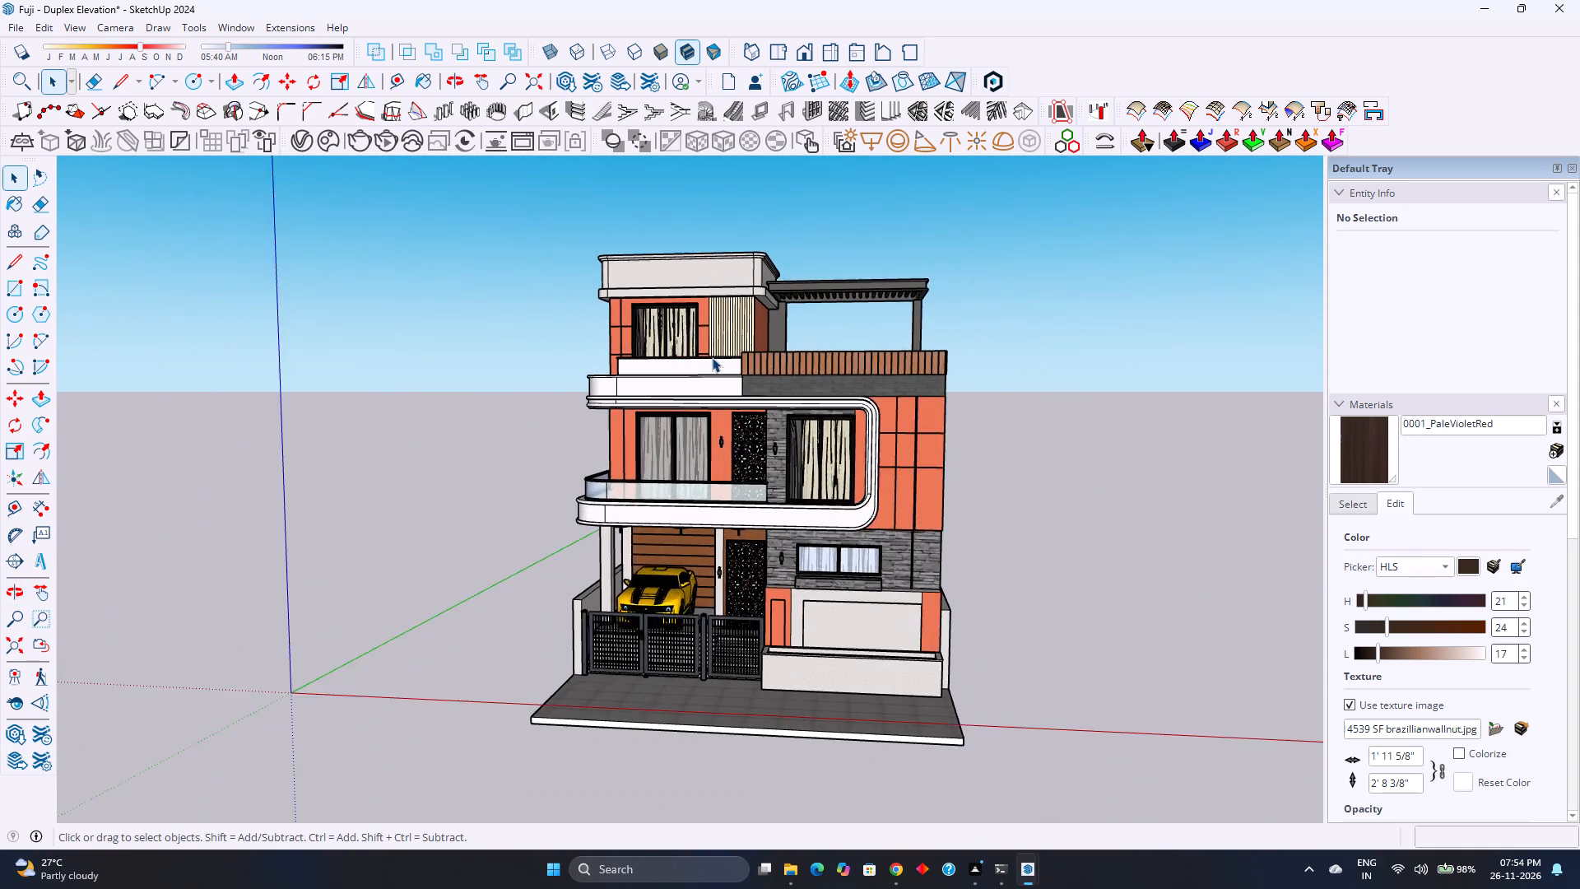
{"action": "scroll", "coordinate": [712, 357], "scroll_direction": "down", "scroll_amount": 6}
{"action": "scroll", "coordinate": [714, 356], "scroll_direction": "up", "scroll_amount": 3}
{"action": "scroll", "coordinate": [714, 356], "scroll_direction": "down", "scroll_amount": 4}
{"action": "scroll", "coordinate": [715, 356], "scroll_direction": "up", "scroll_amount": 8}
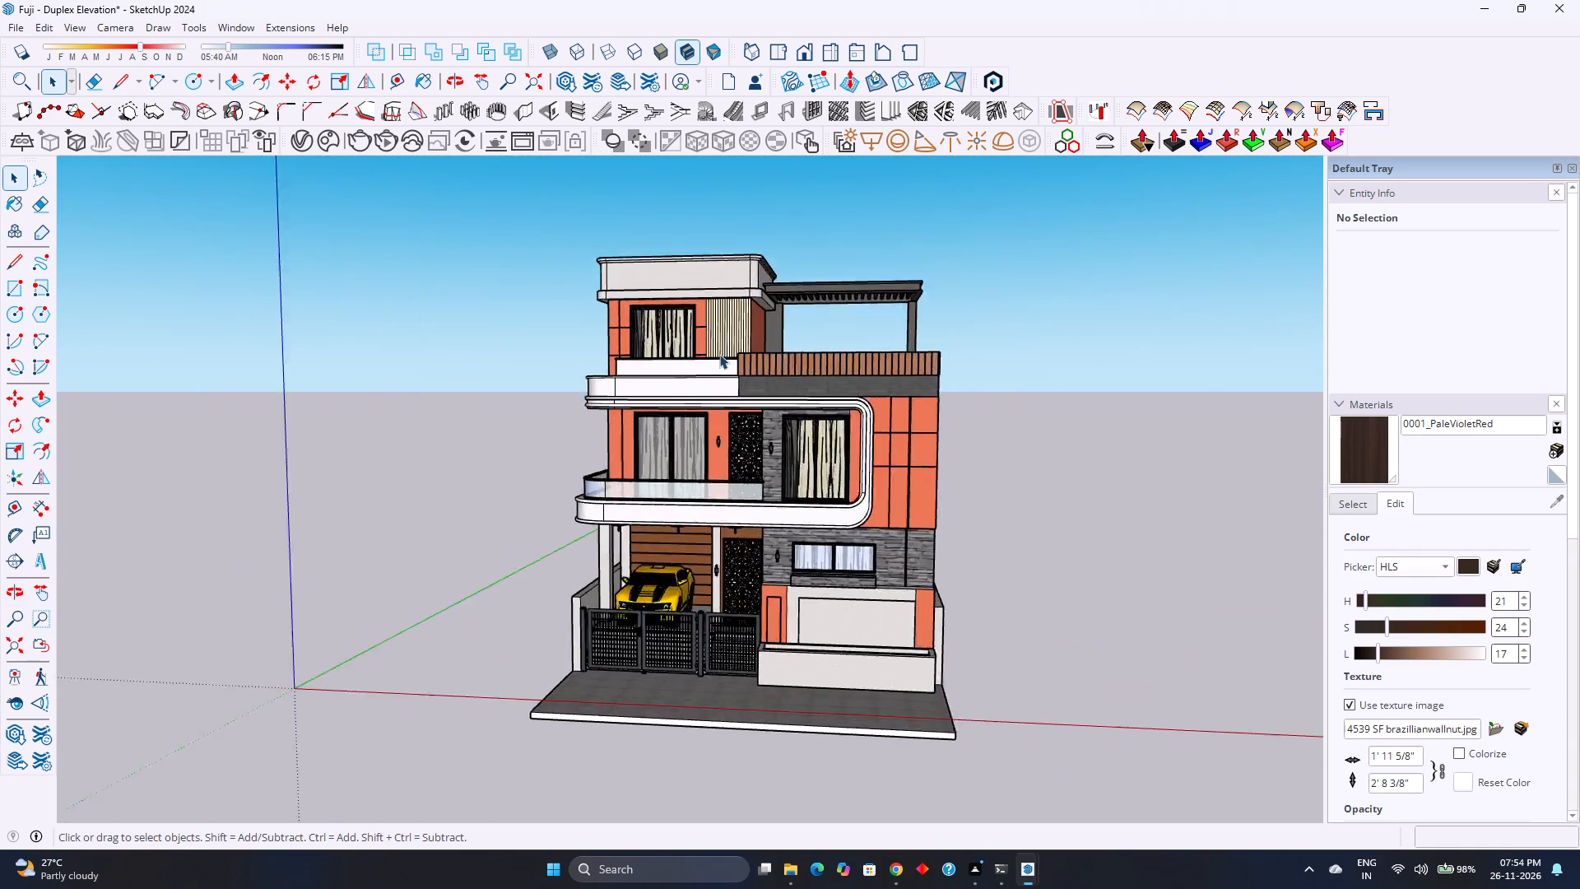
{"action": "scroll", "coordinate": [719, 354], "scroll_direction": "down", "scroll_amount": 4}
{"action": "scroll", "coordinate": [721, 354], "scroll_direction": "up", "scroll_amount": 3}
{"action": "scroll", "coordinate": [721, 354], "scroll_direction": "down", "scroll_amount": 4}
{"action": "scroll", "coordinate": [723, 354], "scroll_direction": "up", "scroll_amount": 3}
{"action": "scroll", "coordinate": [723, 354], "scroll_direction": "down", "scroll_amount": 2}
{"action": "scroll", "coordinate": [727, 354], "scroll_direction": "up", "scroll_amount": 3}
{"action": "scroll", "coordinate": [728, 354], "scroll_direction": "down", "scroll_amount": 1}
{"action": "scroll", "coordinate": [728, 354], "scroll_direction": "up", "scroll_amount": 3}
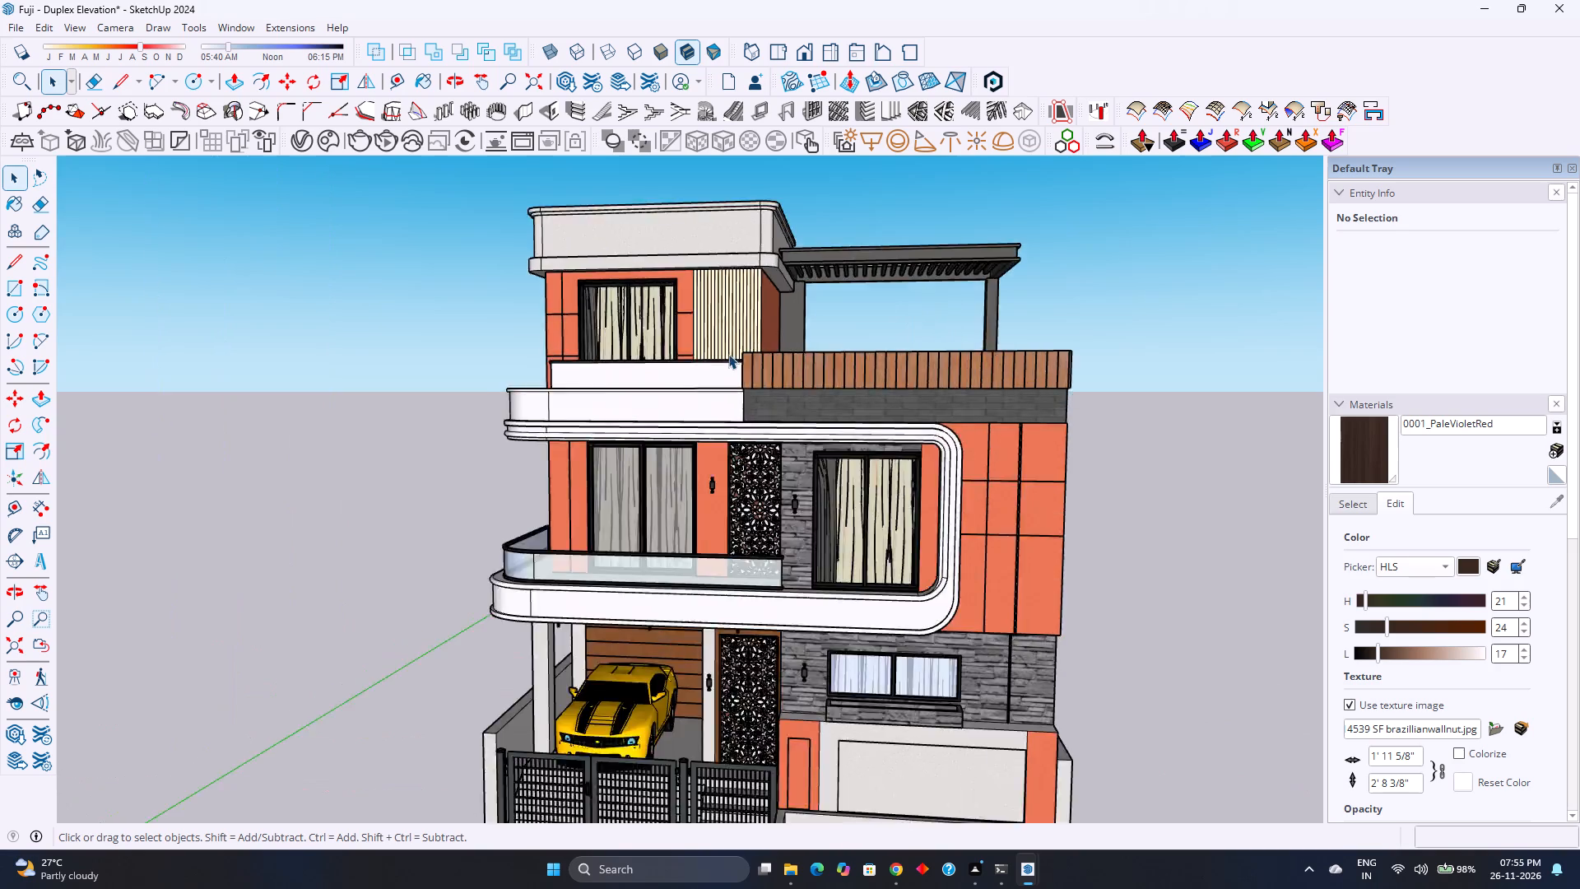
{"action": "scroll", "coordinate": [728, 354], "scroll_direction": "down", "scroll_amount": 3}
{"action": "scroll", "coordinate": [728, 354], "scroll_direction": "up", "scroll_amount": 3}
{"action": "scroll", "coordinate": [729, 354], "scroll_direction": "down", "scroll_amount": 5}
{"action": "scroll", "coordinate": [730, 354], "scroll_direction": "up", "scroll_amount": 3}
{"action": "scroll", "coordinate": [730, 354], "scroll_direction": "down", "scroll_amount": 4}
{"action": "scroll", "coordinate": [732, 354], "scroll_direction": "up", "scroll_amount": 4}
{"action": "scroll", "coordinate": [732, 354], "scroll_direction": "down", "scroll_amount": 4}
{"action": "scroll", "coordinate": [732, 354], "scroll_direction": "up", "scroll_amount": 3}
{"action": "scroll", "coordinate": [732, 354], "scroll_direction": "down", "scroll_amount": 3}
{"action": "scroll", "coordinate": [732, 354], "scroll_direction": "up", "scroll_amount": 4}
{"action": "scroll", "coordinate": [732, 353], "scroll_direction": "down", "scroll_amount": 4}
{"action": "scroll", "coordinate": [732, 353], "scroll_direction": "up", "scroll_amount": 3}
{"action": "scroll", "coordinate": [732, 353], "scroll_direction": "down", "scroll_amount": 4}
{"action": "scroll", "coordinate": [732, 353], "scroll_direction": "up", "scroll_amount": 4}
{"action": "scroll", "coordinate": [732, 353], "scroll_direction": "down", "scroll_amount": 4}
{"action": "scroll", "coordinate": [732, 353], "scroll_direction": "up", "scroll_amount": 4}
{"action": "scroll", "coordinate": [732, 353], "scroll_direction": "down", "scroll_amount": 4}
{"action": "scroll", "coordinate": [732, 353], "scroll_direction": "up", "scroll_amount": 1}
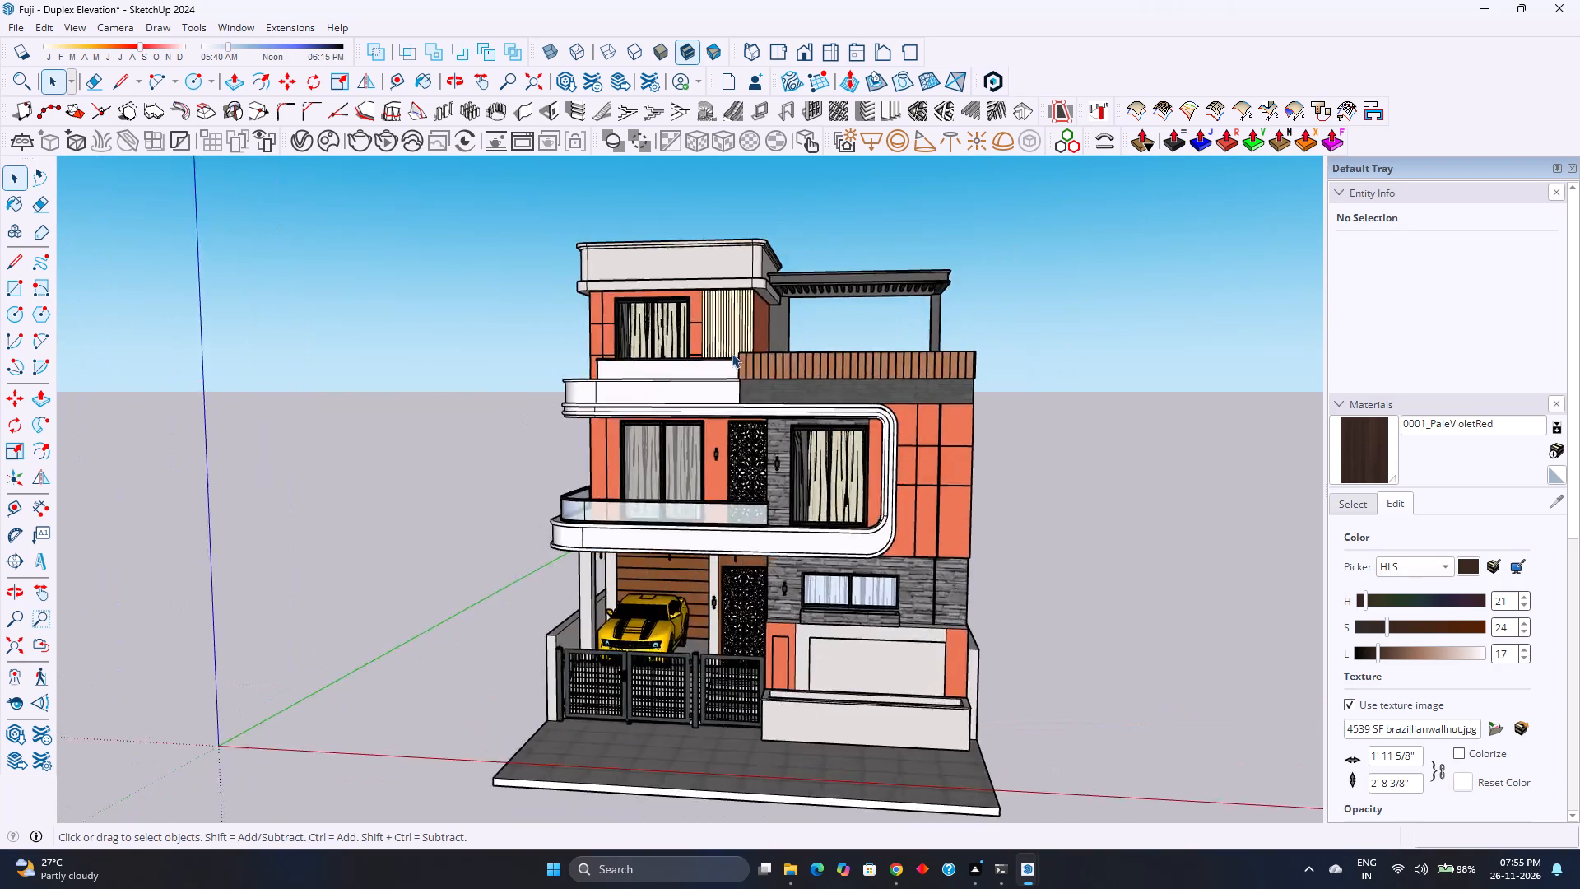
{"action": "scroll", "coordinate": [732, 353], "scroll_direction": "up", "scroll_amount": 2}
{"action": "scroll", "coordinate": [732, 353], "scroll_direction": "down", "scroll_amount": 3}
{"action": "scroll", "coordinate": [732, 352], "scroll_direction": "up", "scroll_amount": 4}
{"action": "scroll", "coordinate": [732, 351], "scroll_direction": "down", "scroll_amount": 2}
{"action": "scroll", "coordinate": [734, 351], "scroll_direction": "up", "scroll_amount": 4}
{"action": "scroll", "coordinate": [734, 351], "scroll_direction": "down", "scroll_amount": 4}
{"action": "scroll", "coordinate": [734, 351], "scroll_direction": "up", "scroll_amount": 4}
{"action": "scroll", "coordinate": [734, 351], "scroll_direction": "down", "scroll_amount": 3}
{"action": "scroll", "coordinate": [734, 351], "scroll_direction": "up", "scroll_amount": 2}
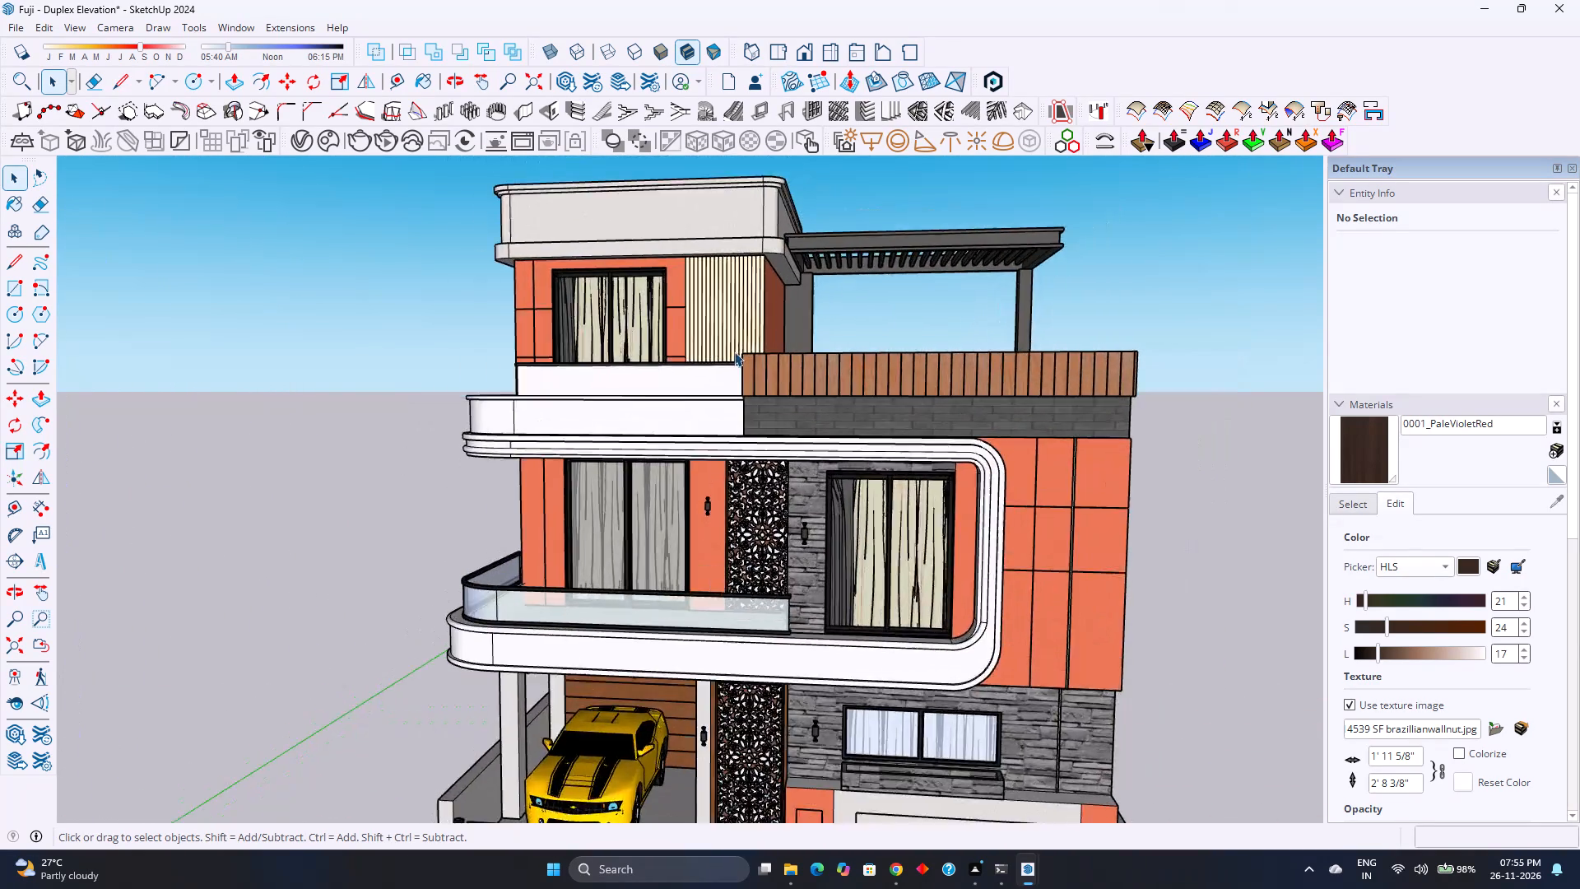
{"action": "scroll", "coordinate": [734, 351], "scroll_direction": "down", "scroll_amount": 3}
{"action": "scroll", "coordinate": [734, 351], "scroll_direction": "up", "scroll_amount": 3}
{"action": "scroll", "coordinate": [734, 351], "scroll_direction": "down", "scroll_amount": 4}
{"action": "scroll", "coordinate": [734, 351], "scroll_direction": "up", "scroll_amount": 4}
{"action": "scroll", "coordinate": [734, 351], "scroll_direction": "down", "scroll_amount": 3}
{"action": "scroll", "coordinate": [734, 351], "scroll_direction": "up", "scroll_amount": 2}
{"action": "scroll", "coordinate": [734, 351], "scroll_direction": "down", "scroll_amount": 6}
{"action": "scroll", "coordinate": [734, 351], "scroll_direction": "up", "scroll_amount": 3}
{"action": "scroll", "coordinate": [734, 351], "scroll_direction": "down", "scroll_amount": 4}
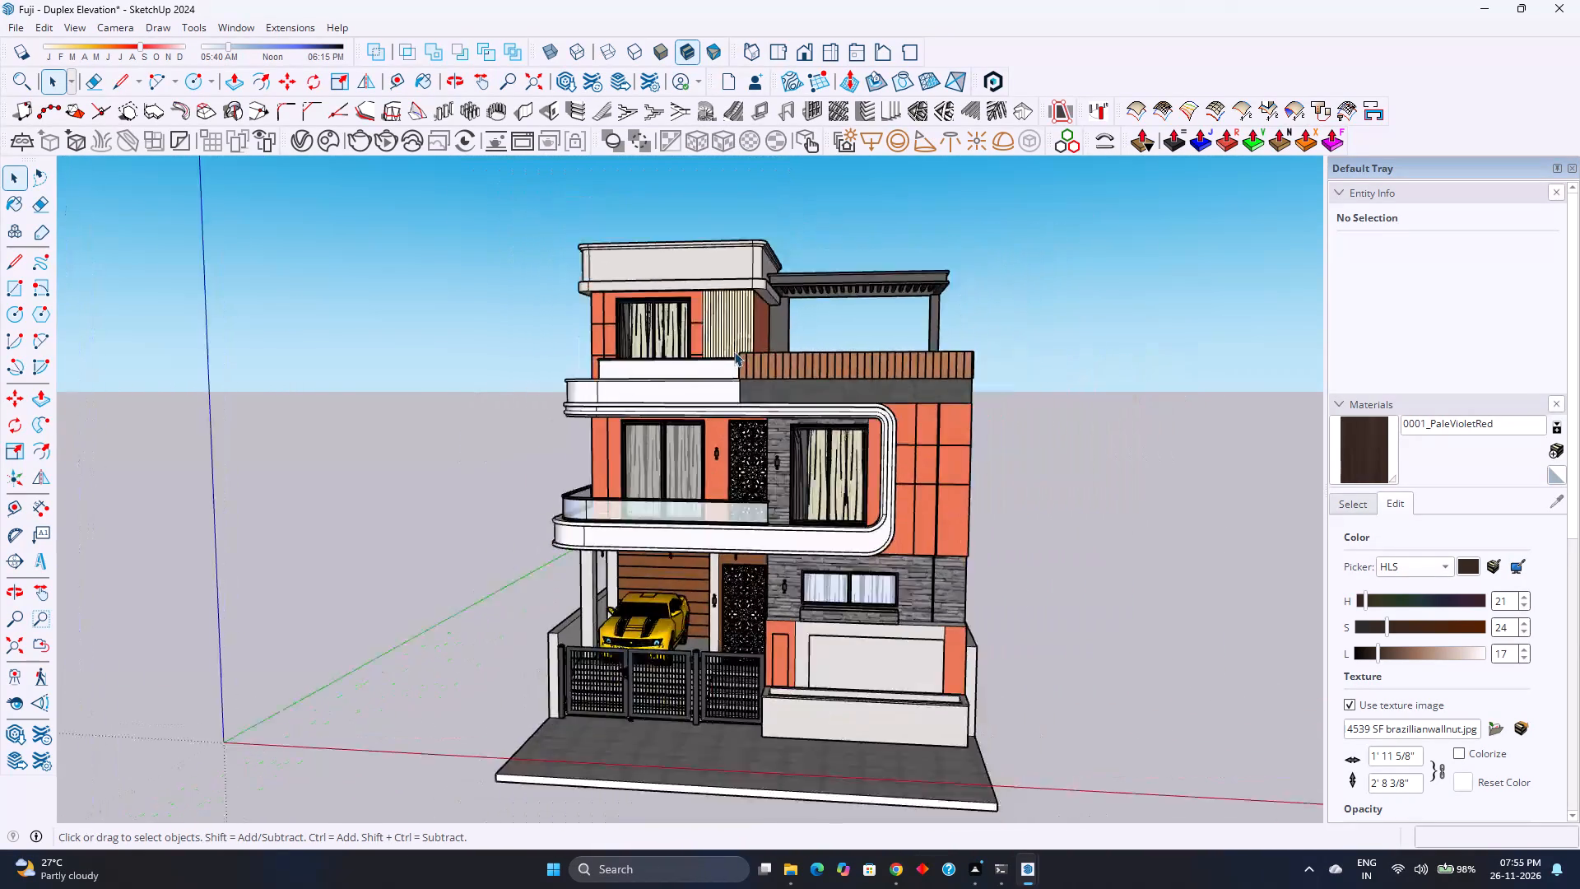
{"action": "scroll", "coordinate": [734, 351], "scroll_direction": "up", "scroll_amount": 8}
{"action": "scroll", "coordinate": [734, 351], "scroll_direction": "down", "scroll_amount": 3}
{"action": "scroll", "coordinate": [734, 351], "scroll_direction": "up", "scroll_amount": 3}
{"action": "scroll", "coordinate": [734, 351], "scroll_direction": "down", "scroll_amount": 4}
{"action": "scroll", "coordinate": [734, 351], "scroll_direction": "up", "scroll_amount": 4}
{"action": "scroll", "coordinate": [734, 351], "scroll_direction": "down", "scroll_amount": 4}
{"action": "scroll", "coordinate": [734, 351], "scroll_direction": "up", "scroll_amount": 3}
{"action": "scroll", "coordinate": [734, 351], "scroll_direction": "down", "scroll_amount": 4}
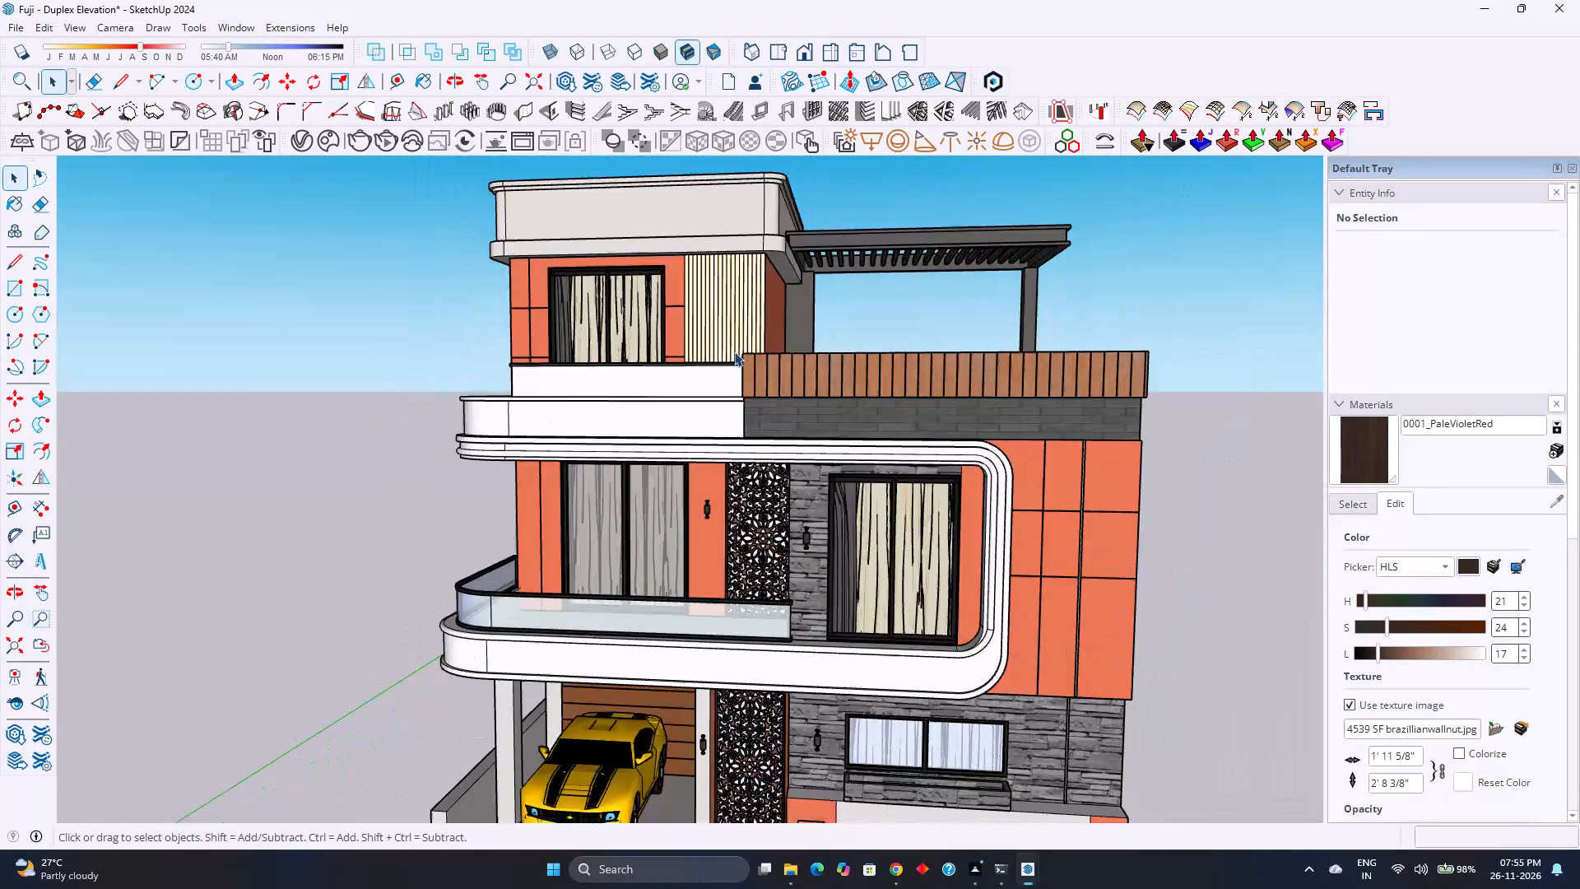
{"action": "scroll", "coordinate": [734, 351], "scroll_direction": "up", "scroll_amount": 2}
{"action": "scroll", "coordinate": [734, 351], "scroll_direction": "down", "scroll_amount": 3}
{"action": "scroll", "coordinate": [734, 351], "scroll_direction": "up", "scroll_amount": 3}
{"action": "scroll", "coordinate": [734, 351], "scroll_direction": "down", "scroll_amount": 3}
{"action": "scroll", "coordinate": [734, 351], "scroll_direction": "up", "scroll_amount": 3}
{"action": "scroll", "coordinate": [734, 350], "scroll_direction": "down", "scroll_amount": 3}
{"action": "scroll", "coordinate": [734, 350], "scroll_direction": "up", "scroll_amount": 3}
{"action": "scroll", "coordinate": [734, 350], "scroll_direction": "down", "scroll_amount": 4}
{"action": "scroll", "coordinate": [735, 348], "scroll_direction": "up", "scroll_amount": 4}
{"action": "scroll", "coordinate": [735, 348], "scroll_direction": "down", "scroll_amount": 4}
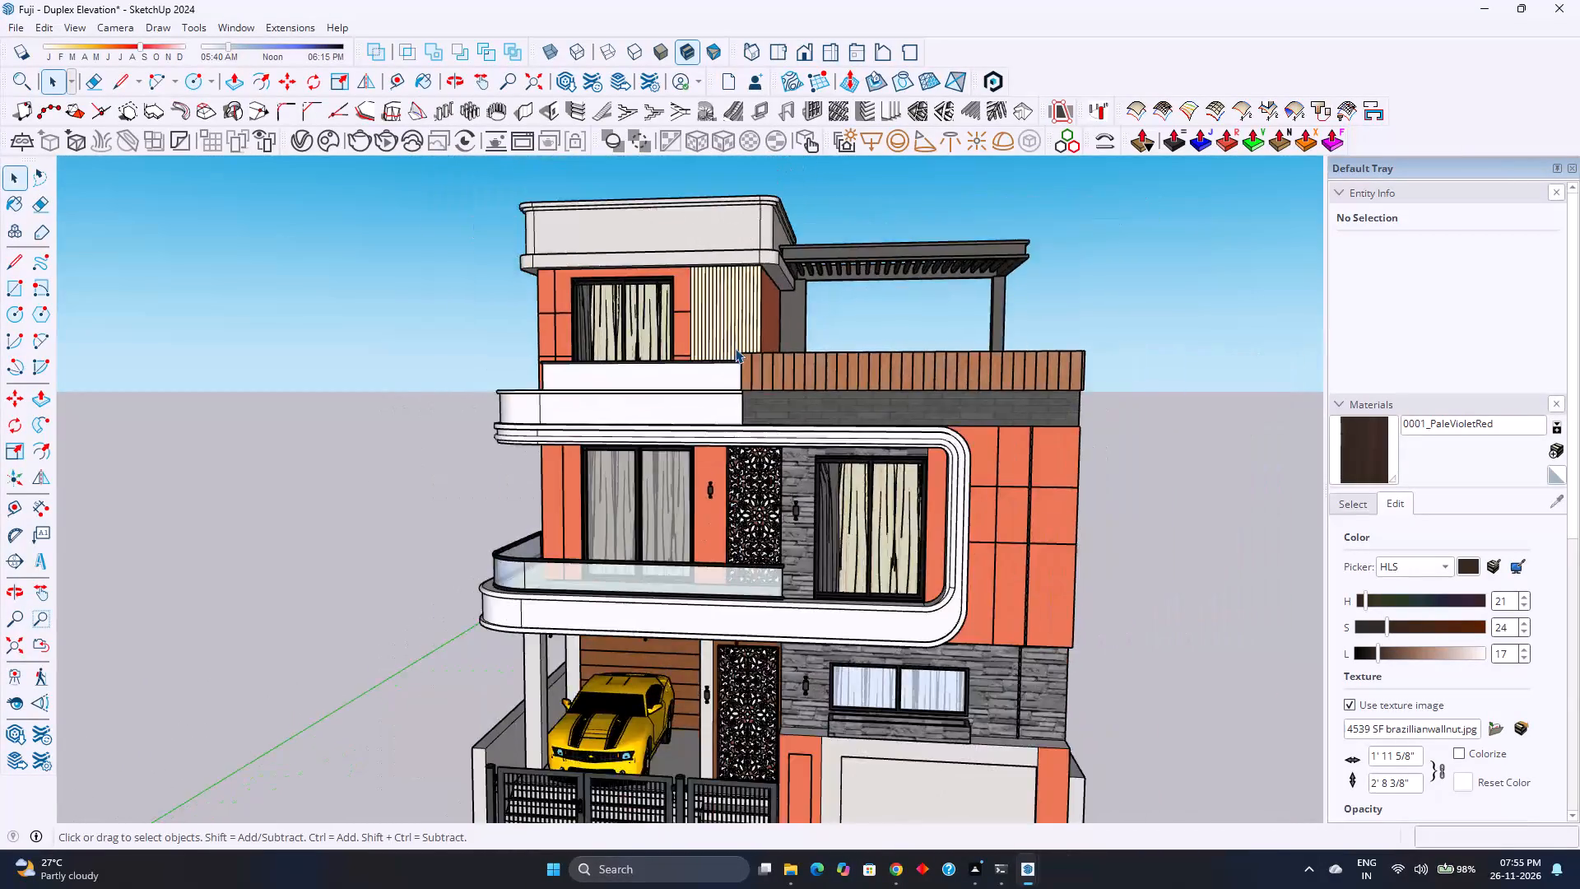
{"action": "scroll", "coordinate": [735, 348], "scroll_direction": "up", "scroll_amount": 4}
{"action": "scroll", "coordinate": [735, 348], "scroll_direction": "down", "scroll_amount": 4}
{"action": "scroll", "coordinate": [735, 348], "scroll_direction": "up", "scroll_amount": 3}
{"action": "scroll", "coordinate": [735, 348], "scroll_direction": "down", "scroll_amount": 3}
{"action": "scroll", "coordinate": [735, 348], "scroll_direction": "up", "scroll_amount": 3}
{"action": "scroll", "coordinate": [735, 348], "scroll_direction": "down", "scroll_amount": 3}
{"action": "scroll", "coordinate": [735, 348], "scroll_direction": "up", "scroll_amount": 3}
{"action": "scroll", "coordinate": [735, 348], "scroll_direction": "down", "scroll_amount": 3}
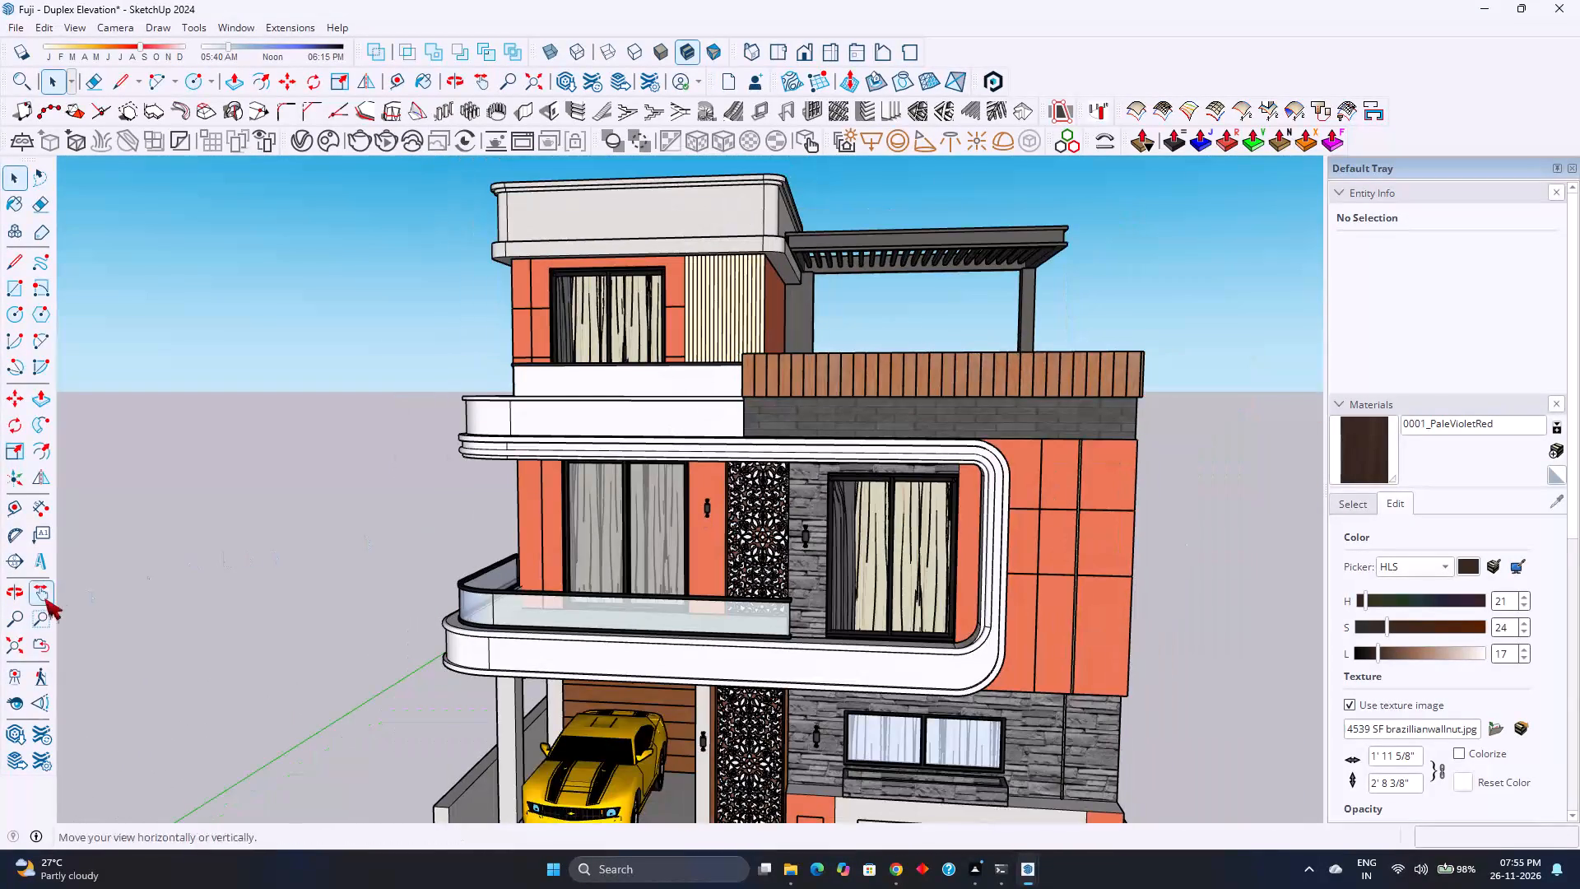
Fit the whole duplex model in view and examine its elevation in the standard Front view.
{"action": "left_click", "coordinate": [20, 643]}
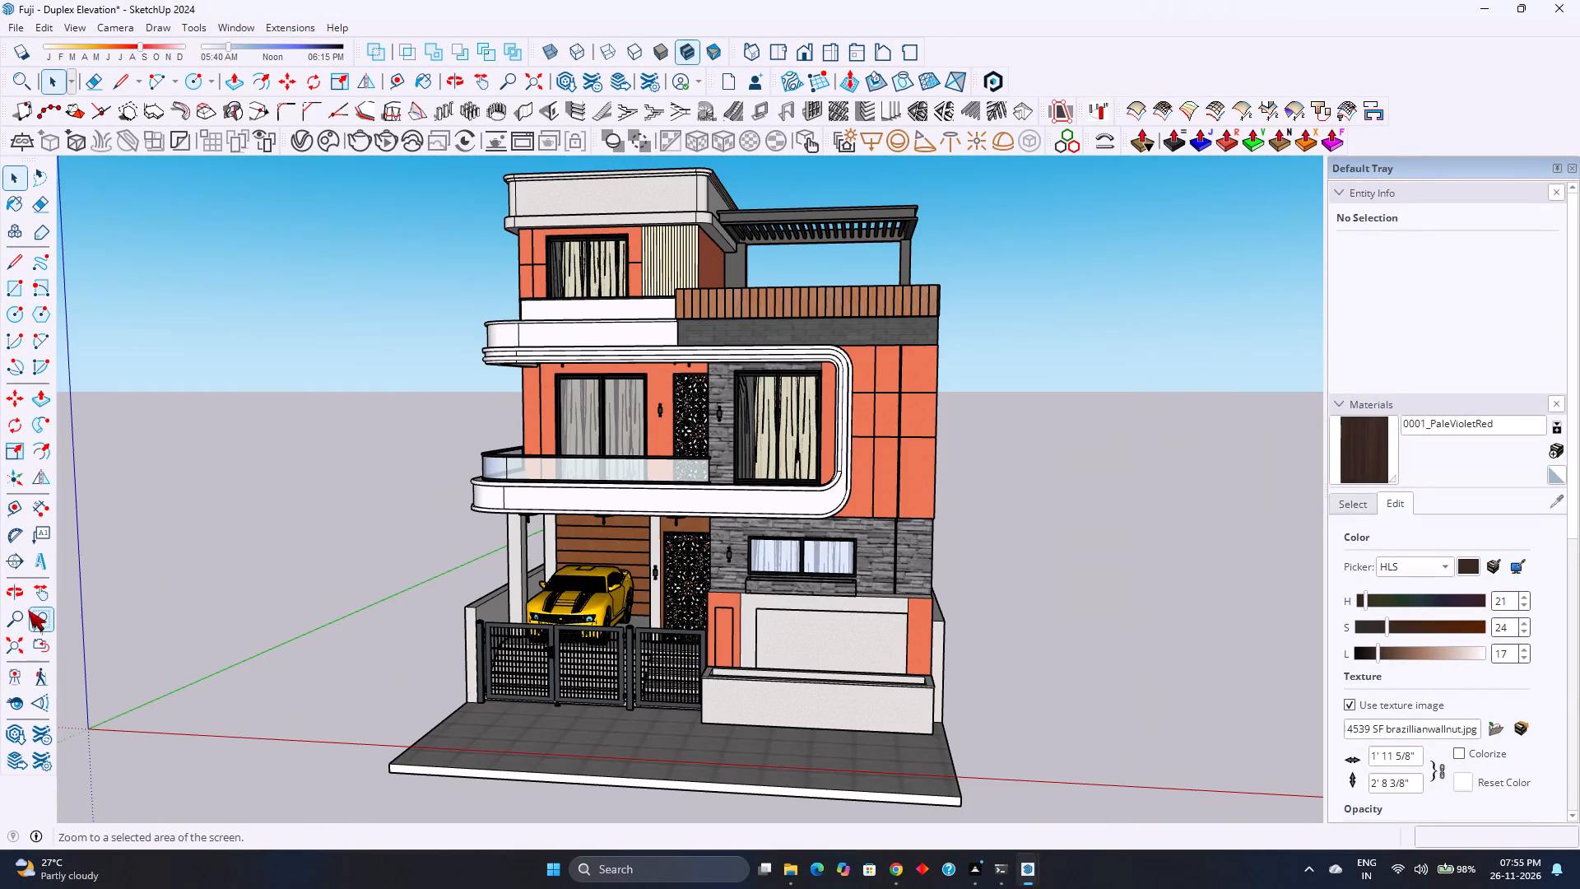
{"action": "left_click", "coordinate": [22, 641]}
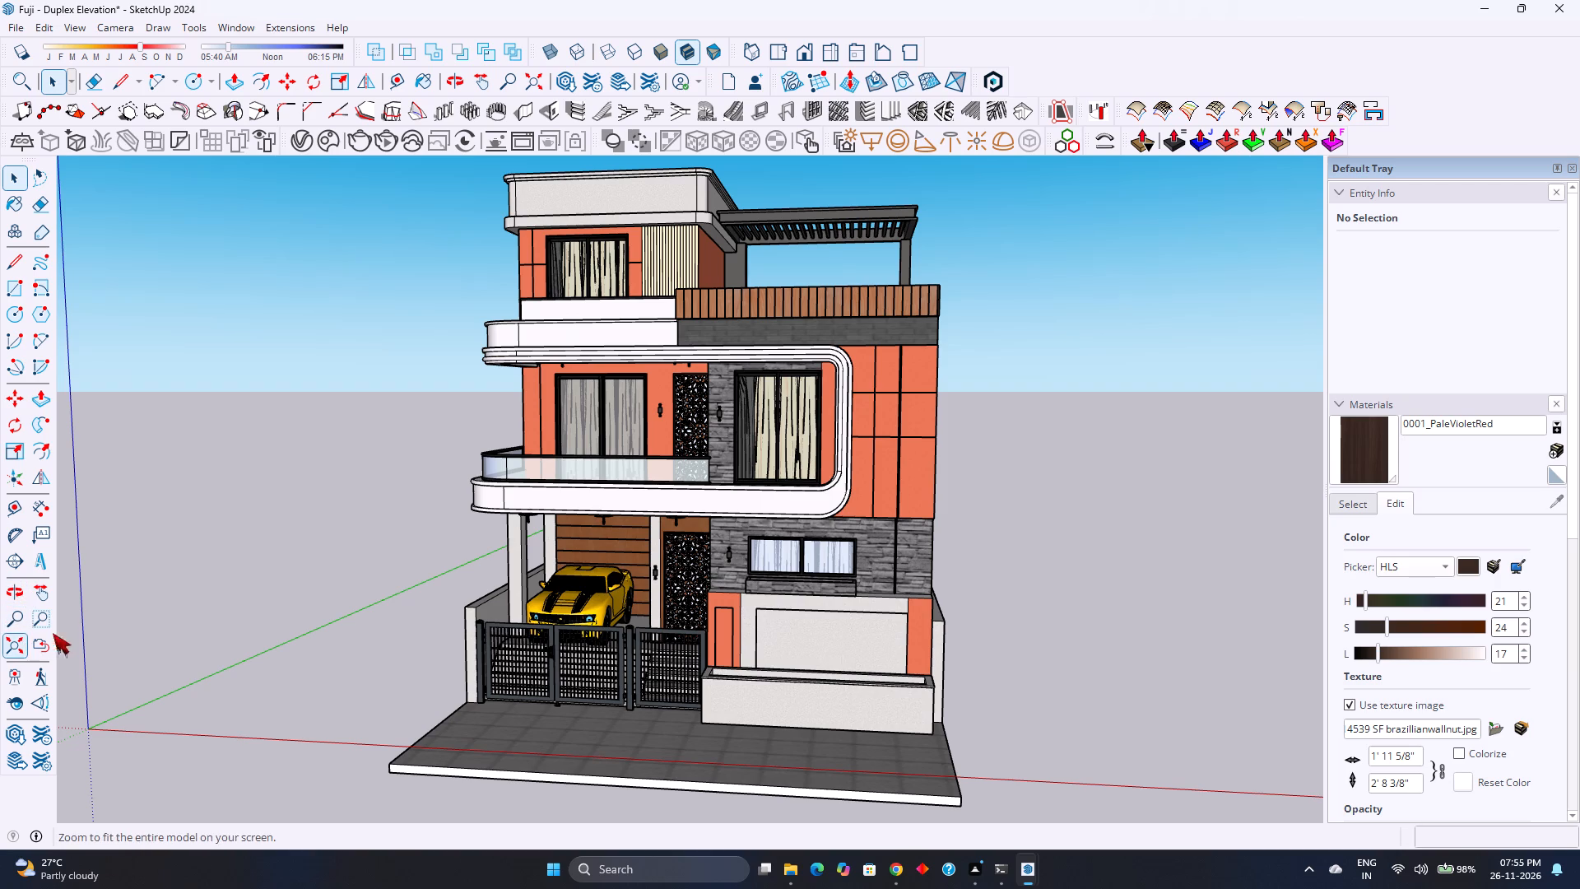
{"action": "left_click", "coordinate": [806, 54]}
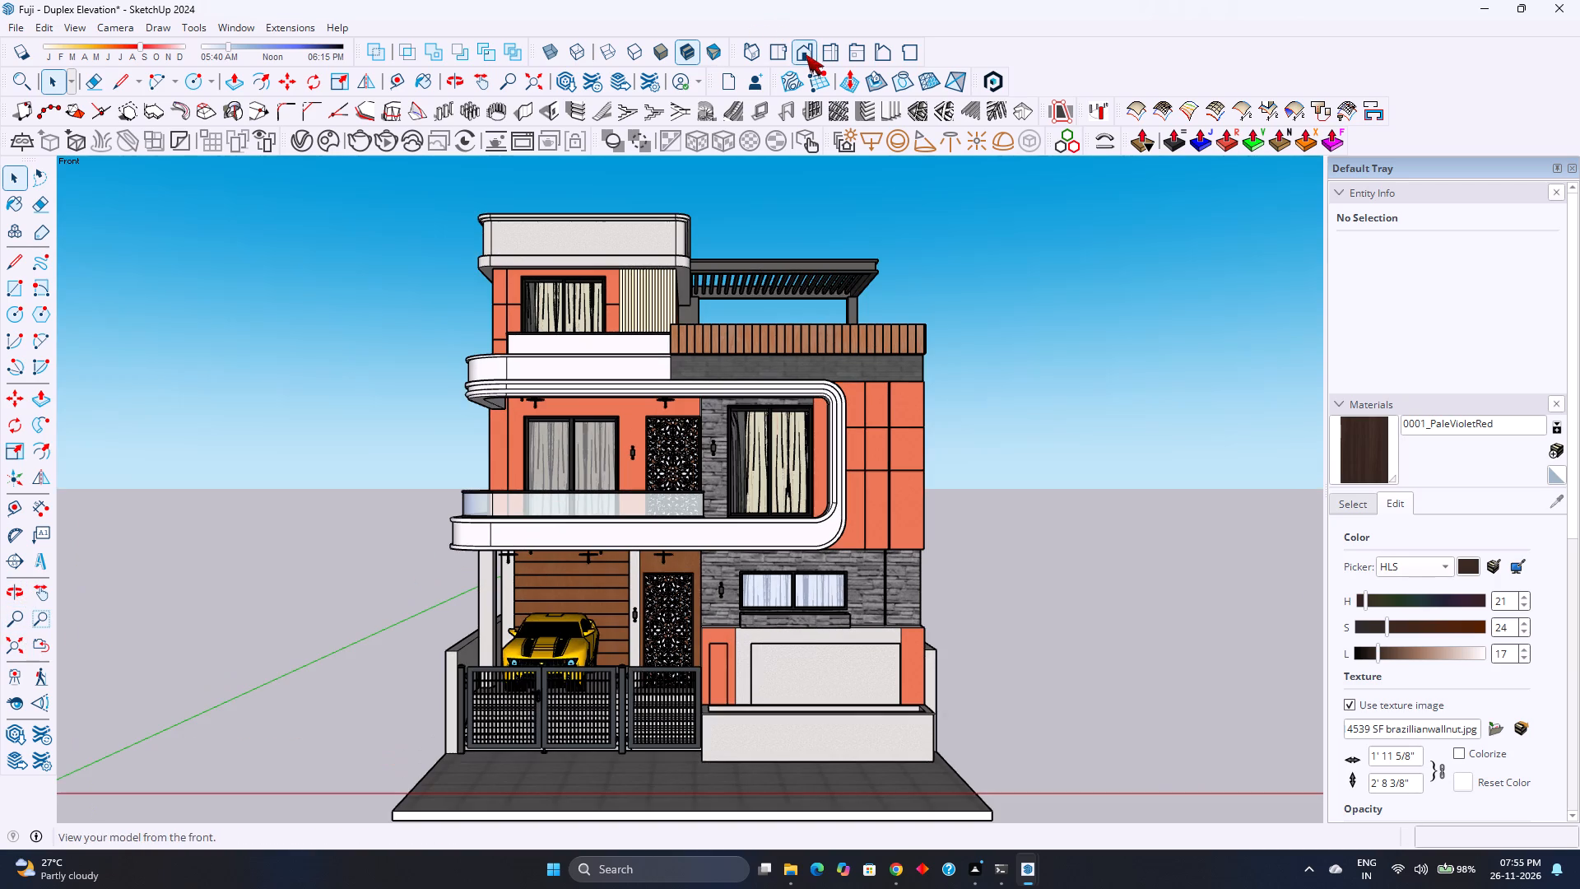
{"action": "scroll", "coordinate": [712, 649], "scroll_direction": "down", "scroll_amount": 1}
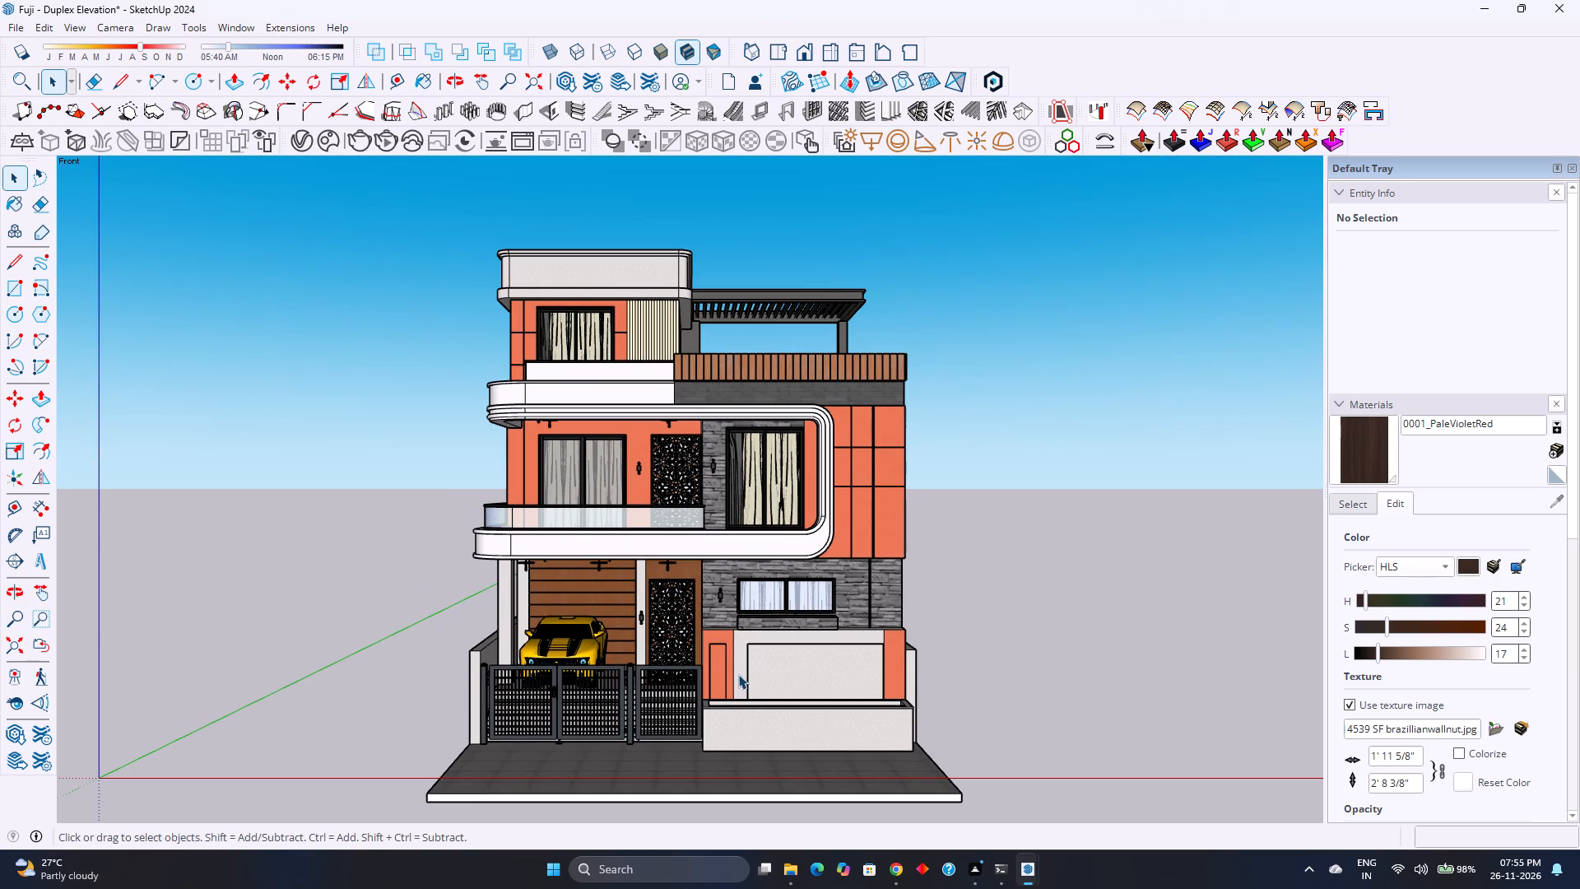
{"action": "scroll", "coordinate": [829, 681], "scroll_direction": "up", "scroll_amount": 2}
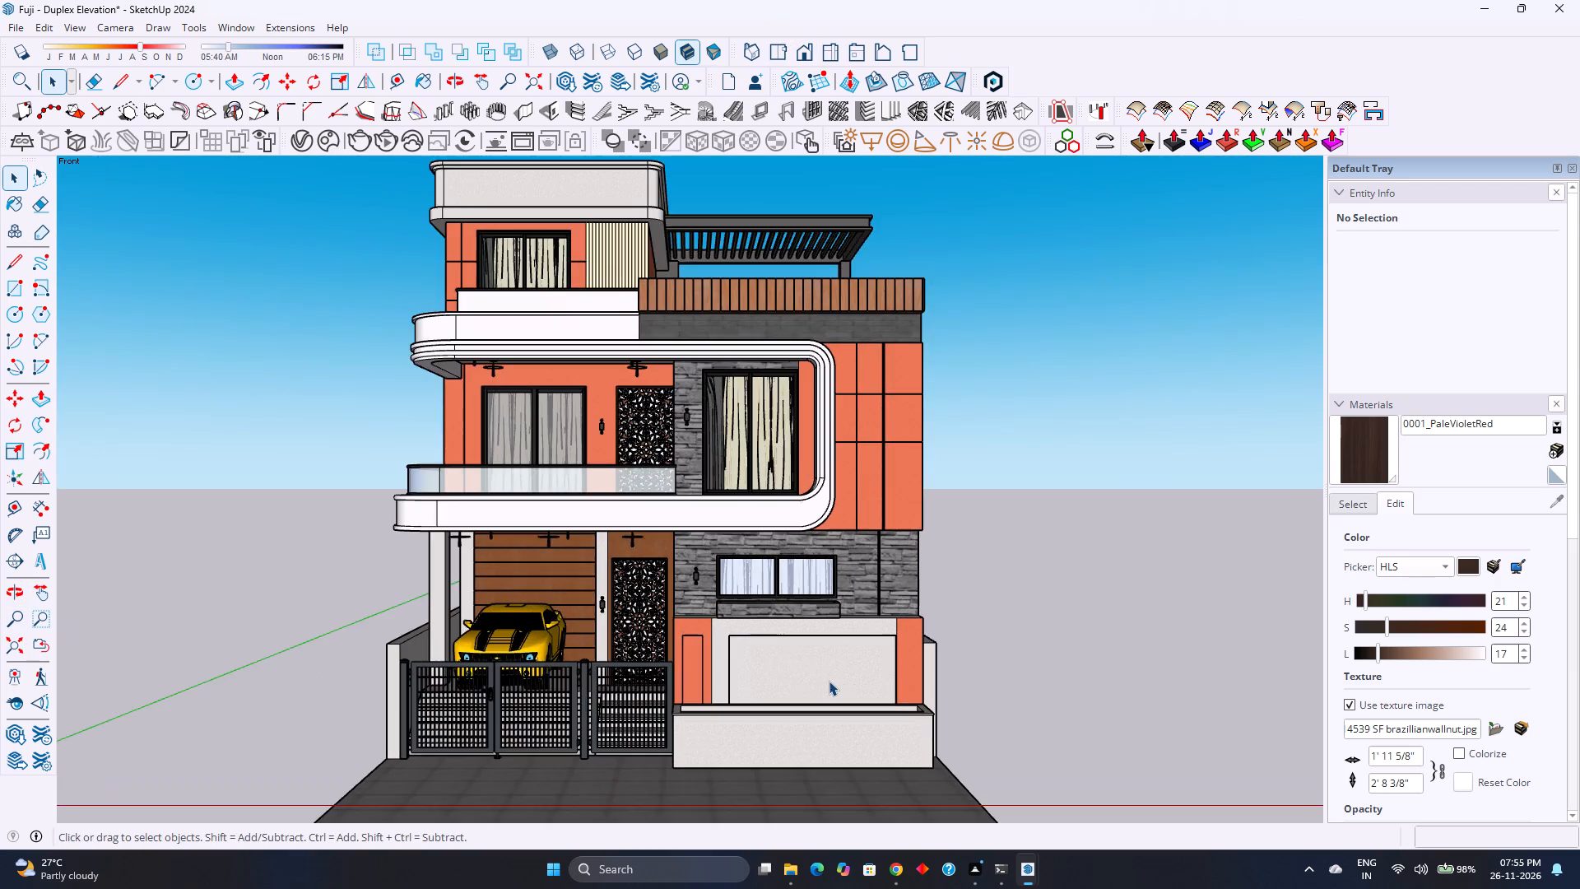
{"action": "scroll", "coordinate": [829, 681], "scroll_direction": "down", "scroll_amount": 1}
{"action": "scroll", "coordinate": [829, 681], "scroll_direction": "up", "scroll_amount": 1}
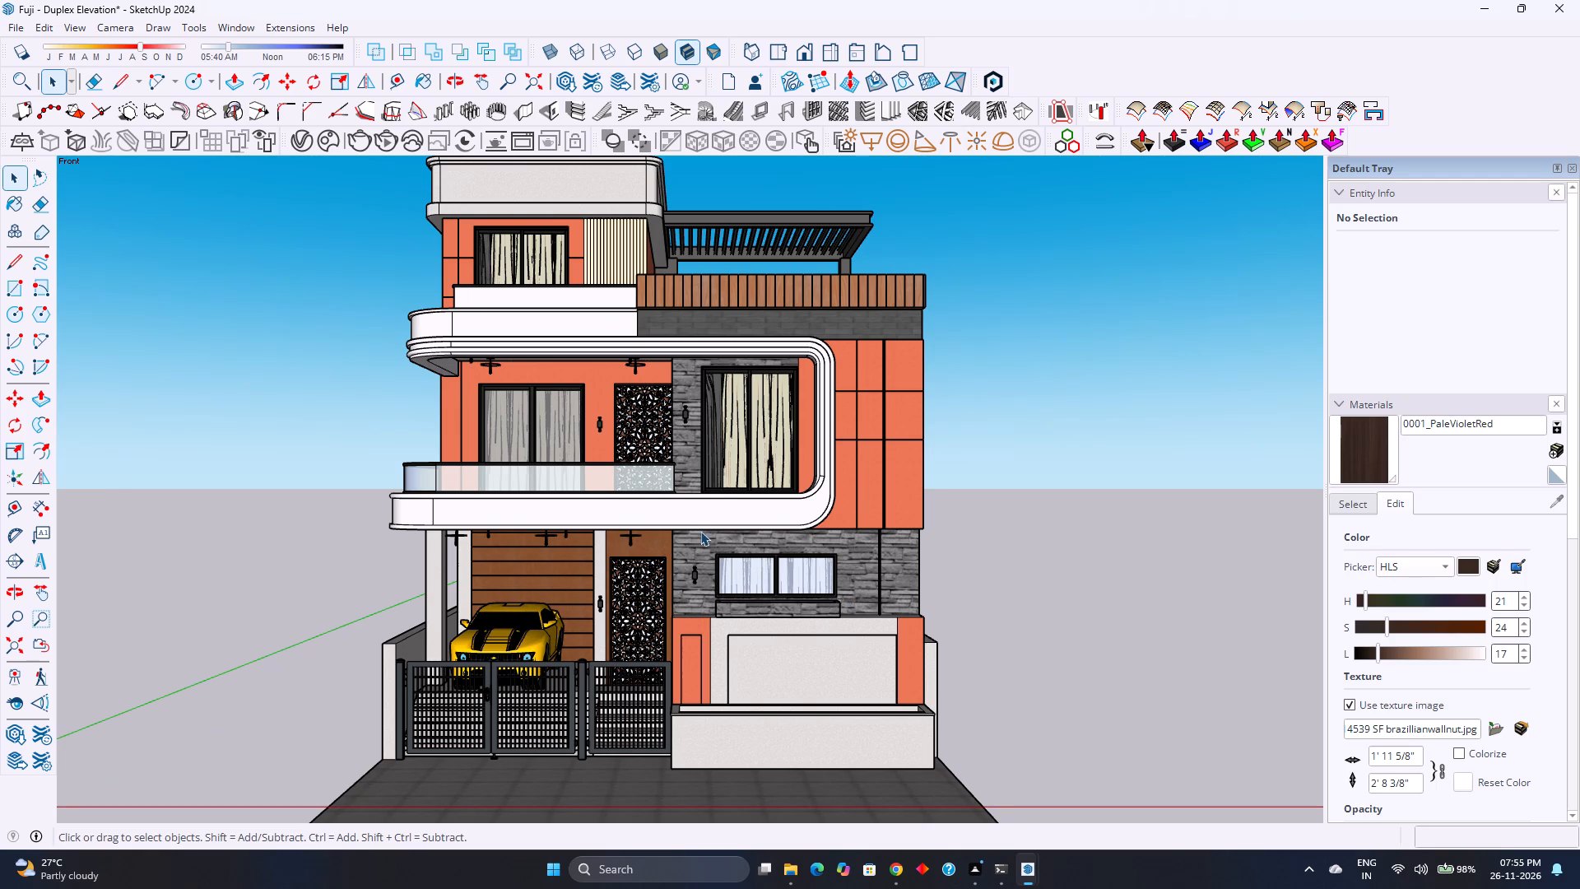
{"action": "scroll", "coordinate": [690, 512], "scroll_direction": "down", "scroll_amount": 2}
{"action": "scroll", "coordinate": [690, 512], "scroll_direction": "up", "scroll_amount": 2}
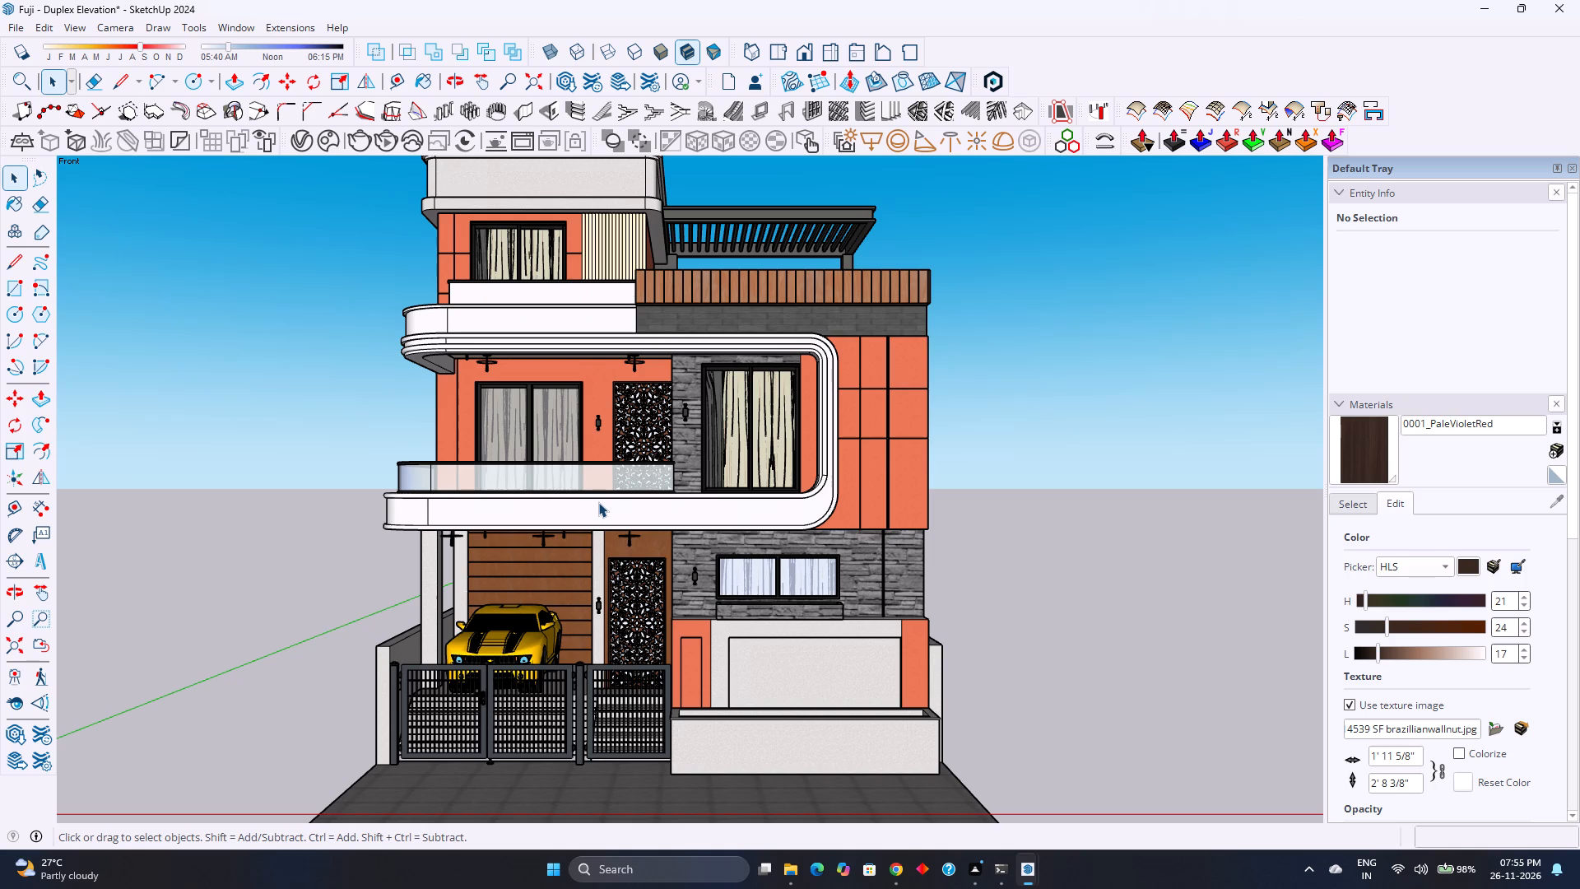
{"action": "scroll", "coordinate": [657, 504], "scroll_direction": "down", "scroll_amount": 1}
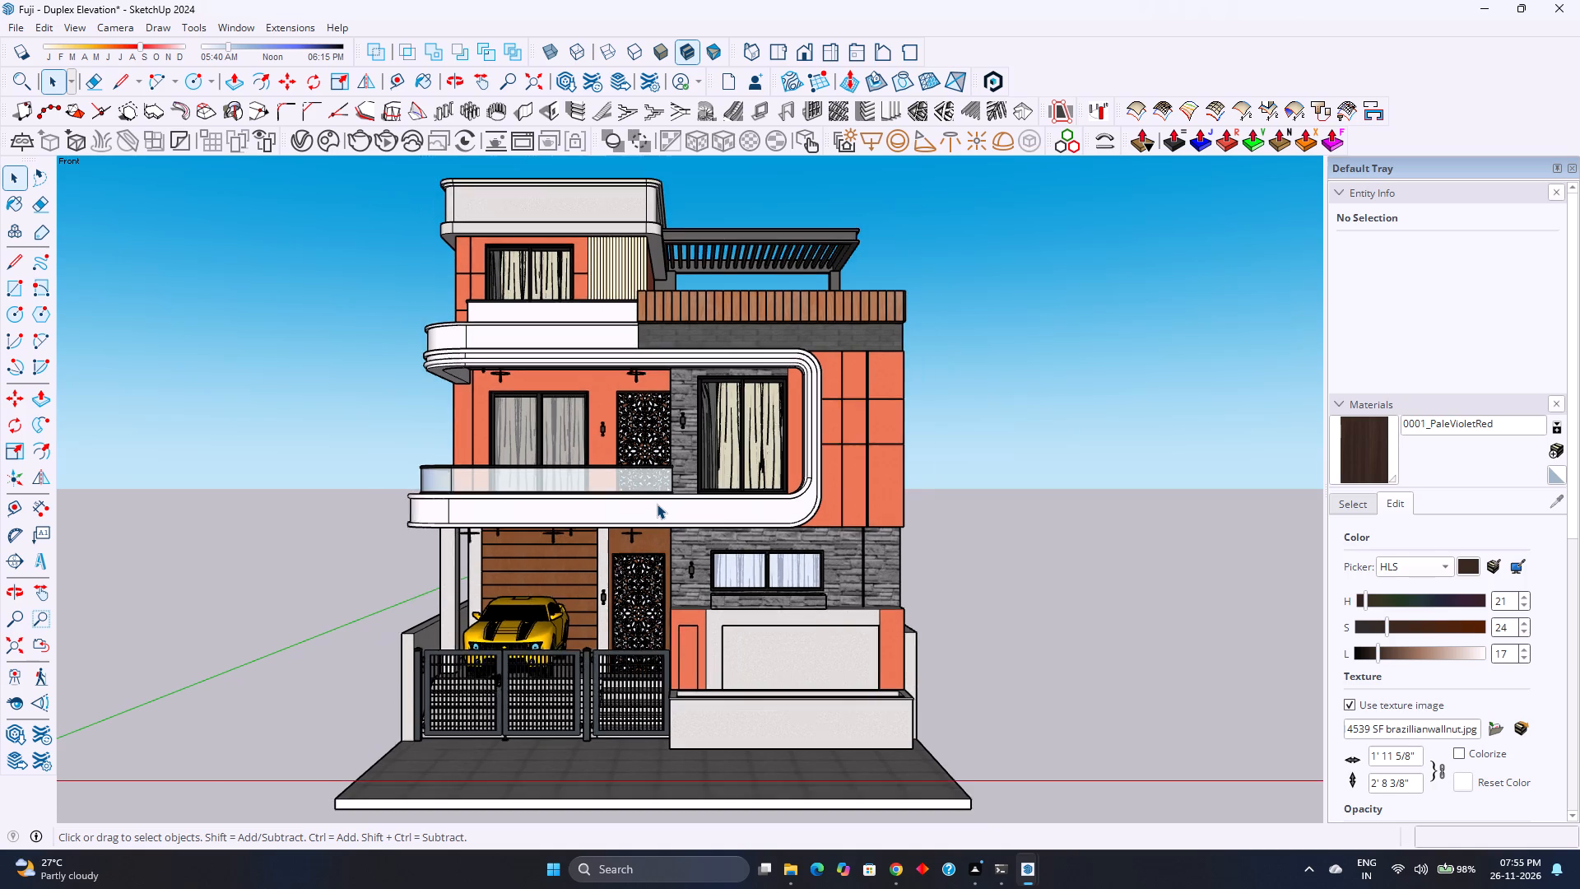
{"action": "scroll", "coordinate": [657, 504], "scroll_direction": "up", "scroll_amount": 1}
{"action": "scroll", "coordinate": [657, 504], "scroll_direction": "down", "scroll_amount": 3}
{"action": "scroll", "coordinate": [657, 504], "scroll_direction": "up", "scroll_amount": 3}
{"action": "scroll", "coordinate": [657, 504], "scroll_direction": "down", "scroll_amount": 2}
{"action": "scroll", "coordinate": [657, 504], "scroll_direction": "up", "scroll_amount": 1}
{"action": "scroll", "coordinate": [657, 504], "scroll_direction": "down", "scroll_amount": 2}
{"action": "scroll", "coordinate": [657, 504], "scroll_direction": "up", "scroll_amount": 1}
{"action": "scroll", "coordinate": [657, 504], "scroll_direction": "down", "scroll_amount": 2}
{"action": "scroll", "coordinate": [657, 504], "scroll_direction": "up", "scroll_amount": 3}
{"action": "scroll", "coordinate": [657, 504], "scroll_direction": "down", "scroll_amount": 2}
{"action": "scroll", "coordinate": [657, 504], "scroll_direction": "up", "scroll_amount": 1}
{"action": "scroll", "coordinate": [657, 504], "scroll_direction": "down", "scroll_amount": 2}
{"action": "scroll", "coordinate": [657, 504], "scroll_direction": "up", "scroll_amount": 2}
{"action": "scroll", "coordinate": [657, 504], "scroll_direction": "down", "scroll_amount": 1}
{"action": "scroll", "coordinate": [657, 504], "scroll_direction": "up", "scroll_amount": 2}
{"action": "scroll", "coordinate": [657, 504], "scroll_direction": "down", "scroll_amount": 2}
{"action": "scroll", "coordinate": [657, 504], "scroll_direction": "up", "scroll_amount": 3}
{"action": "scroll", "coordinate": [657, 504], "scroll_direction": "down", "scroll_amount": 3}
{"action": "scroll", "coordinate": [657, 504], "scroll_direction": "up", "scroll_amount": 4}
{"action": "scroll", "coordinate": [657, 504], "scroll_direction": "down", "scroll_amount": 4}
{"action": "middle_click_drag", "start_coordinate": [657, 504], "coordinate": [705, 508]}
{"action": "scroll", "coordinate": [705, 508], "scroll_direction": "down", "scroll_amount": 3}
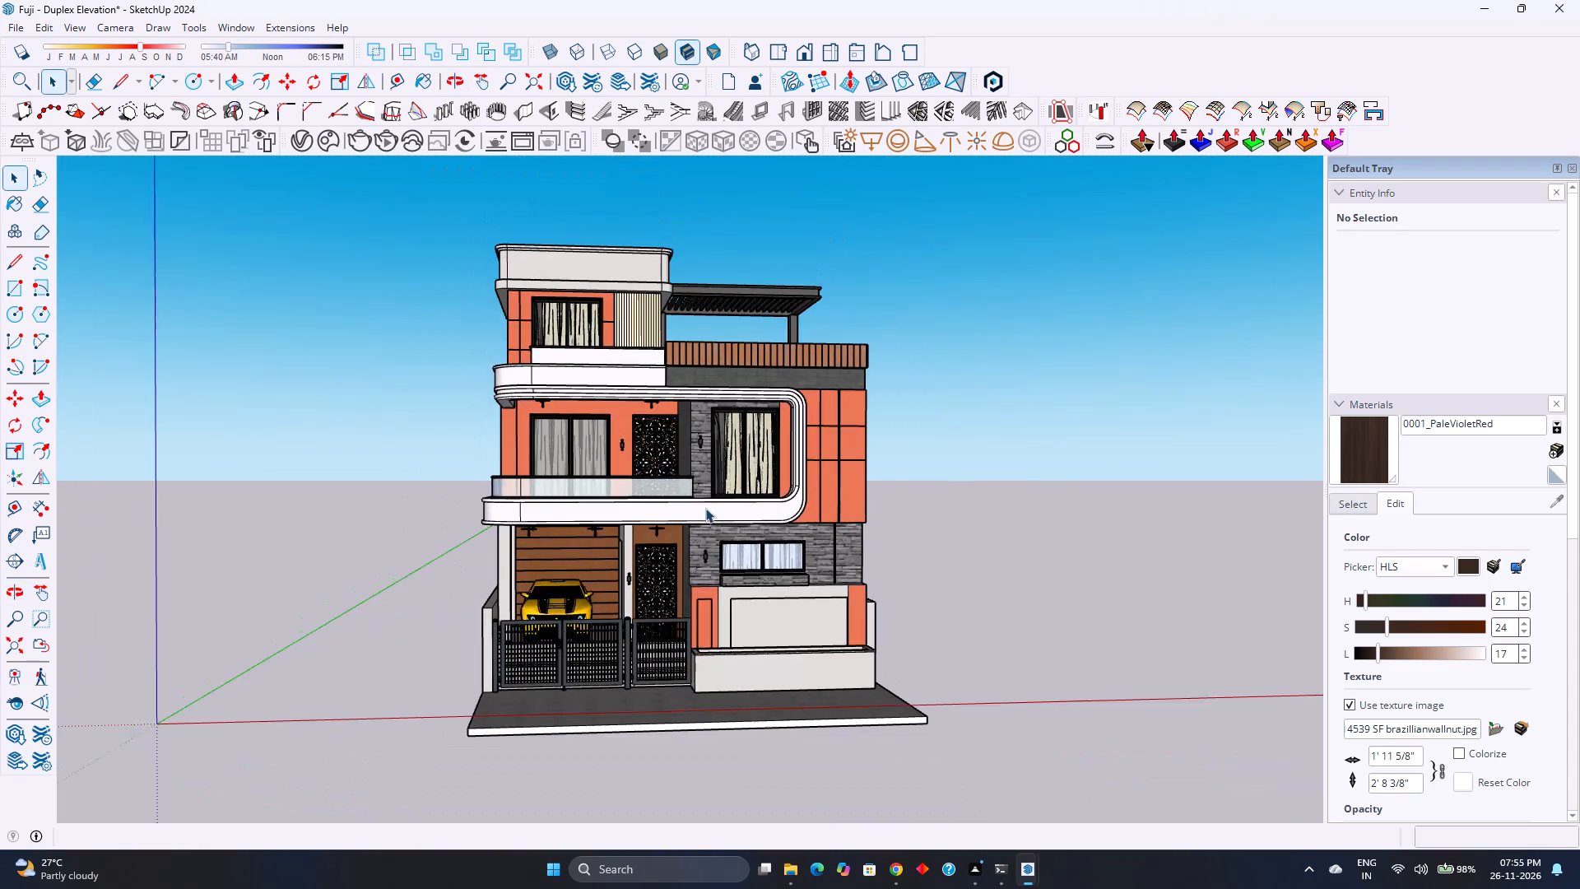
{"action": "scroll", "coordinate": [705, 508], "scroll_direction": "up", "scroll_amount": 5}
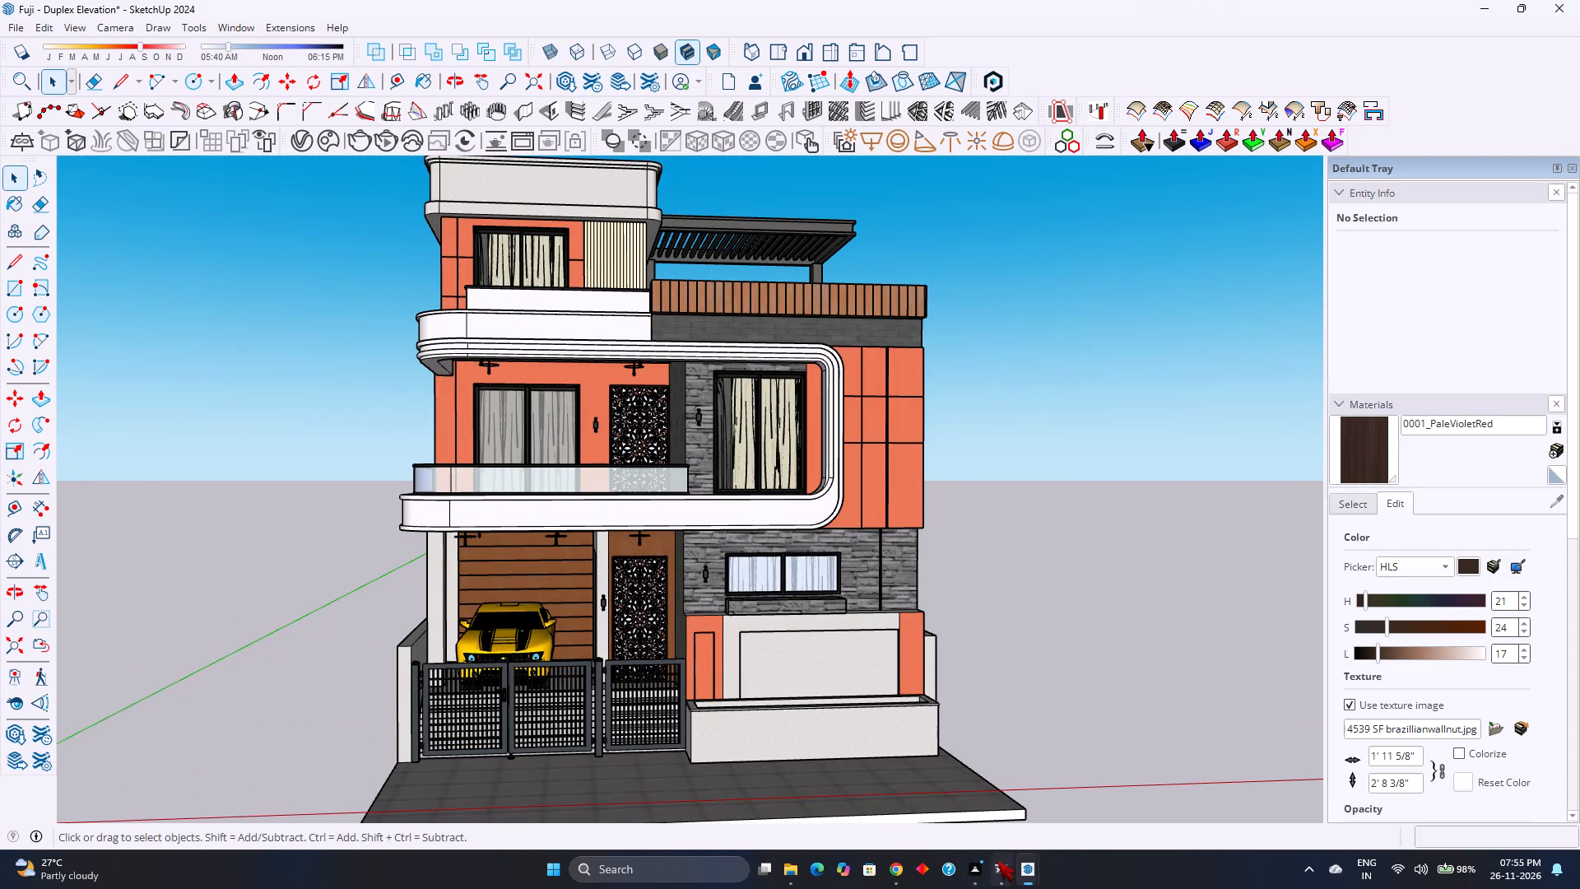
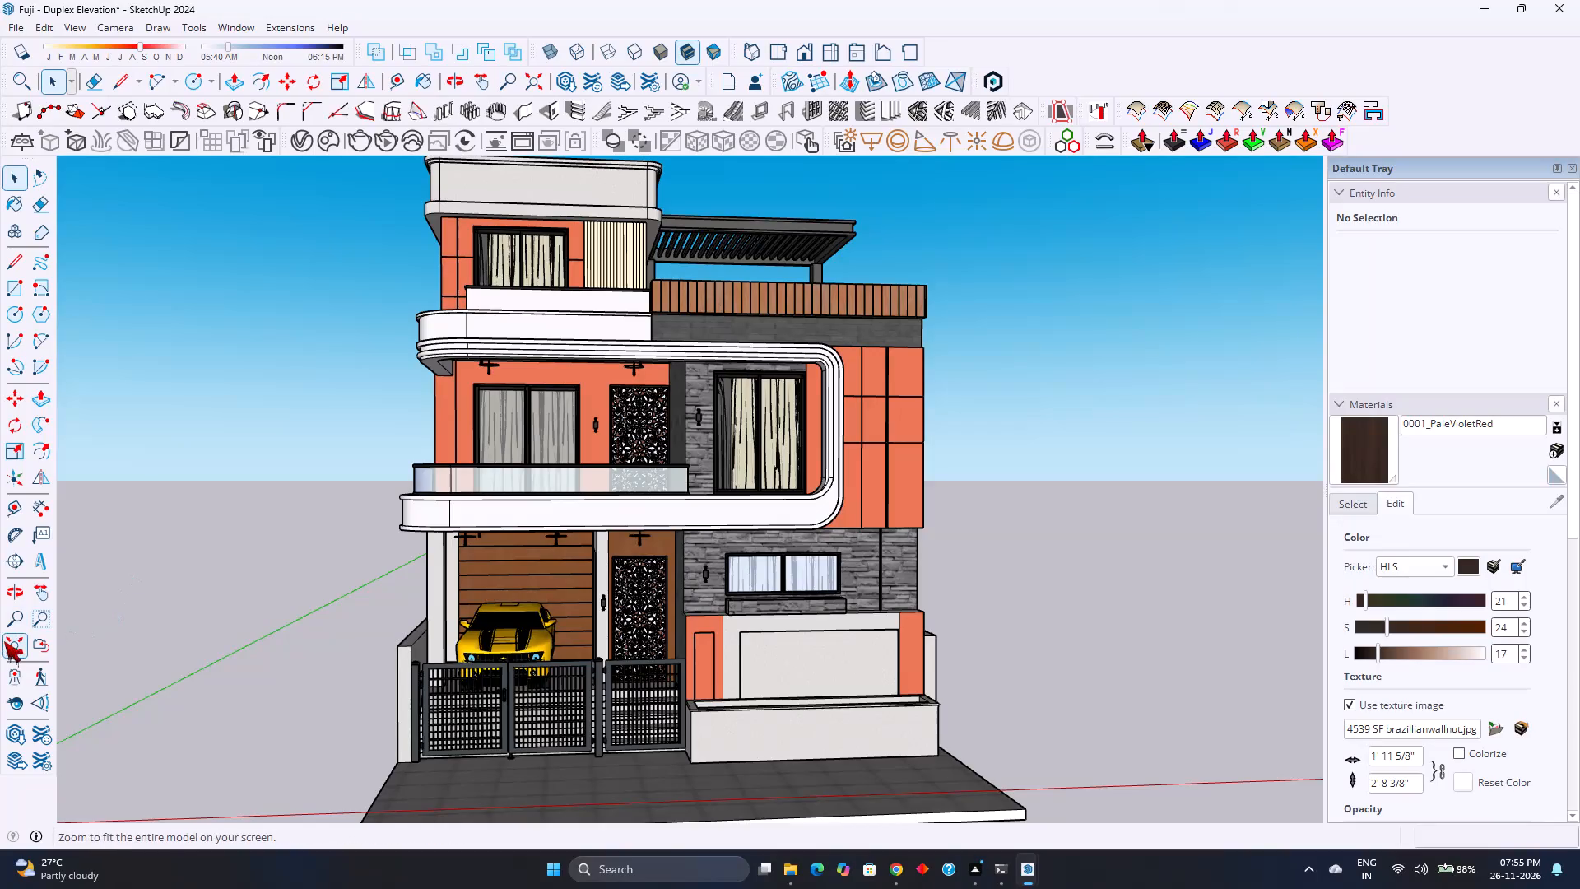
Show the duplex in the standard Front view with the whole model fitted in view.
{"action": "left_click", "coordinate": [4, 641]}
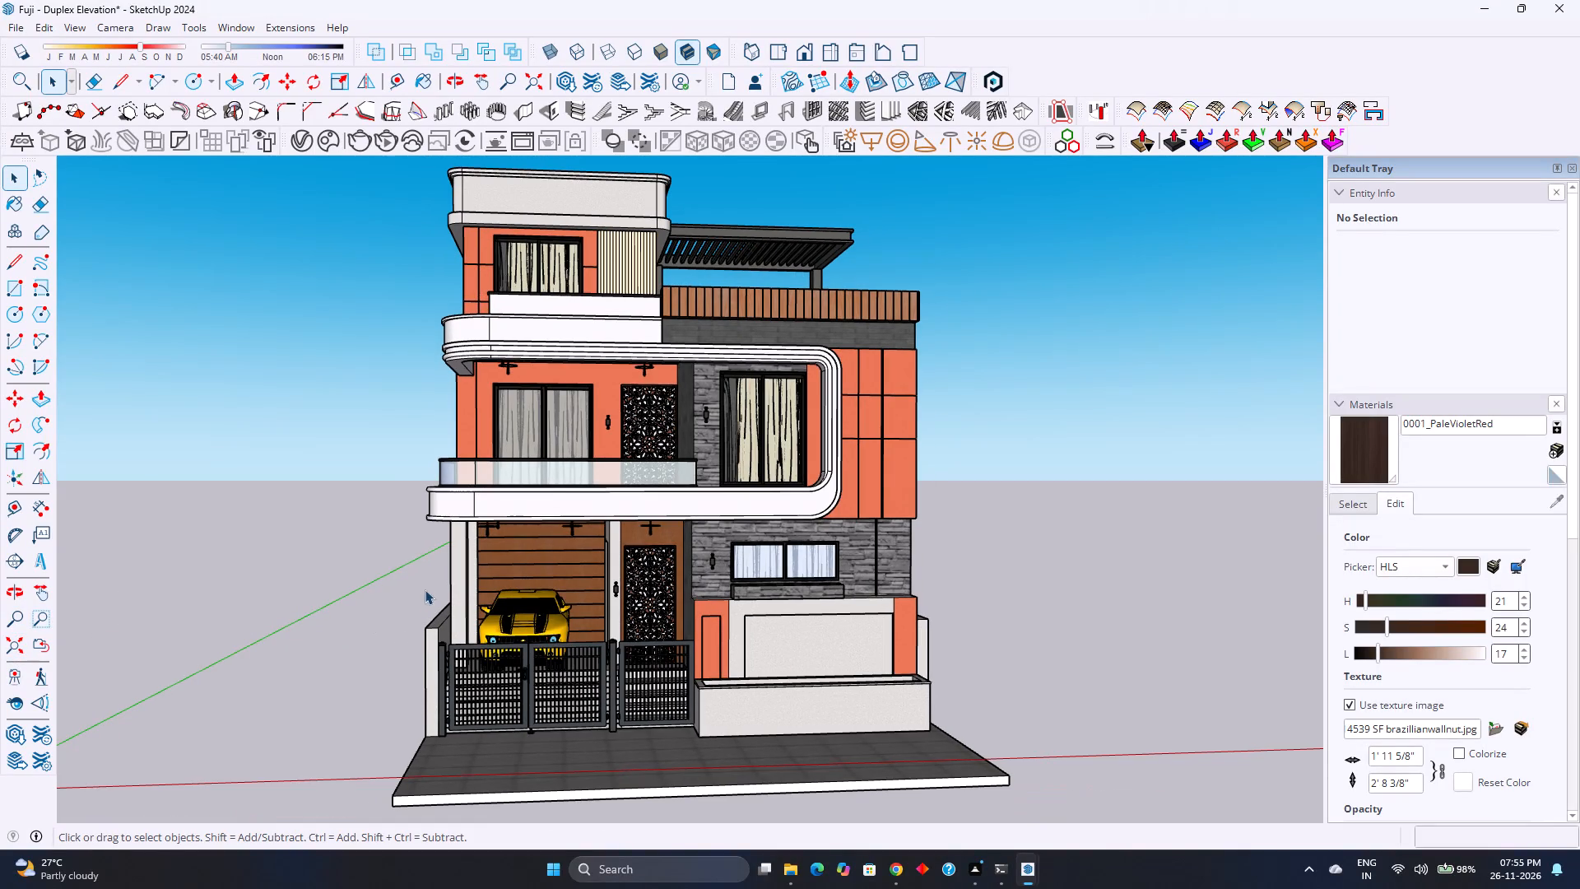
{"action": "left_click", "coordinate": [803, 52]}
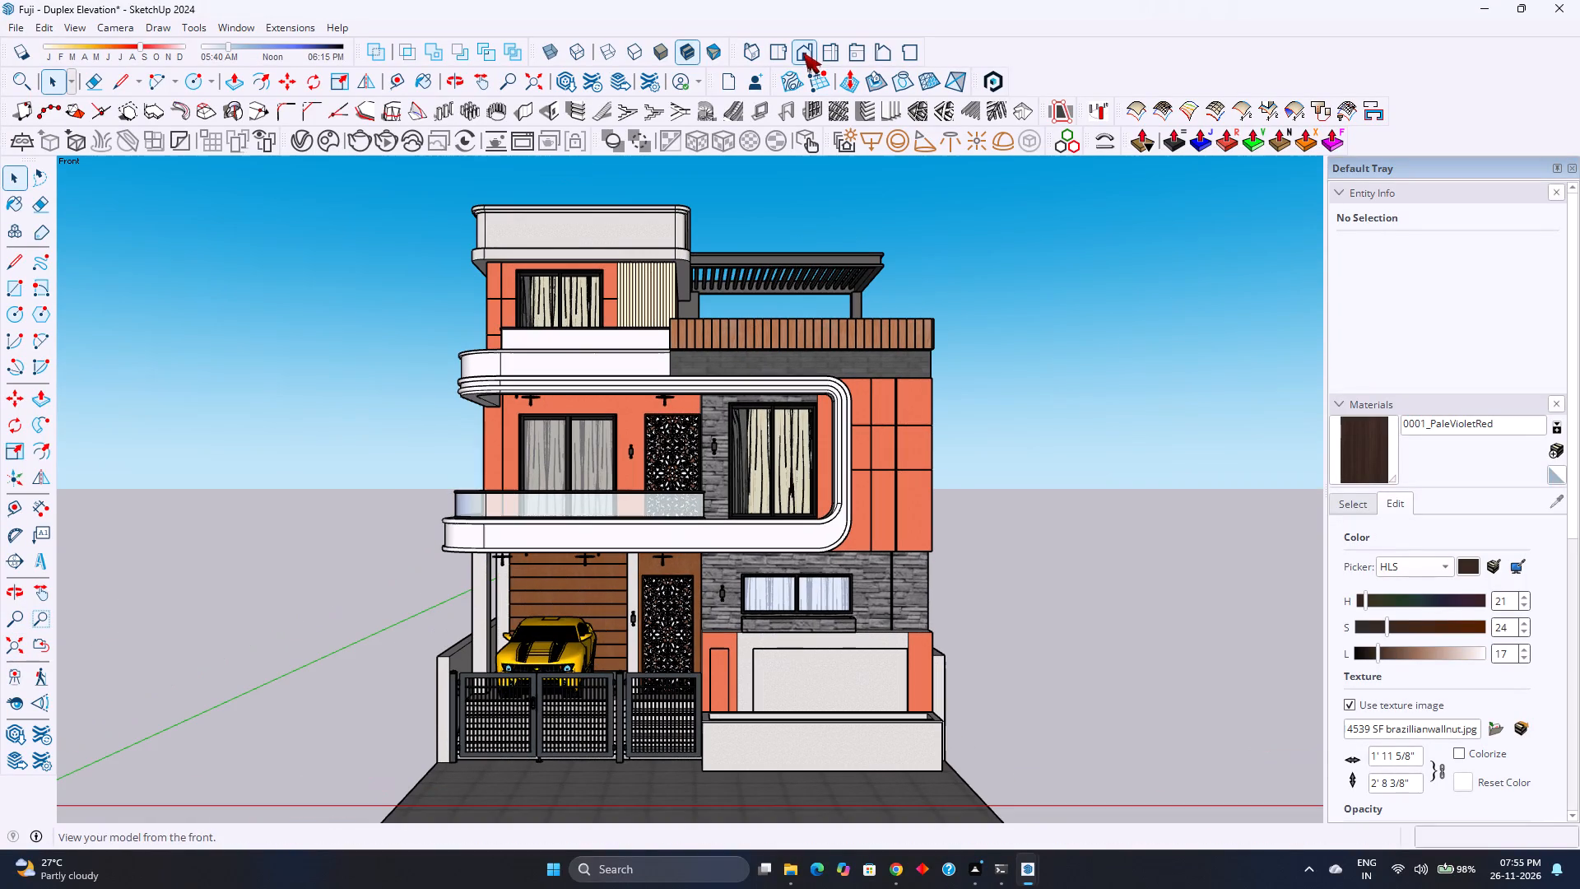
{"action": "left_click", "coordinate": [7, 644]}
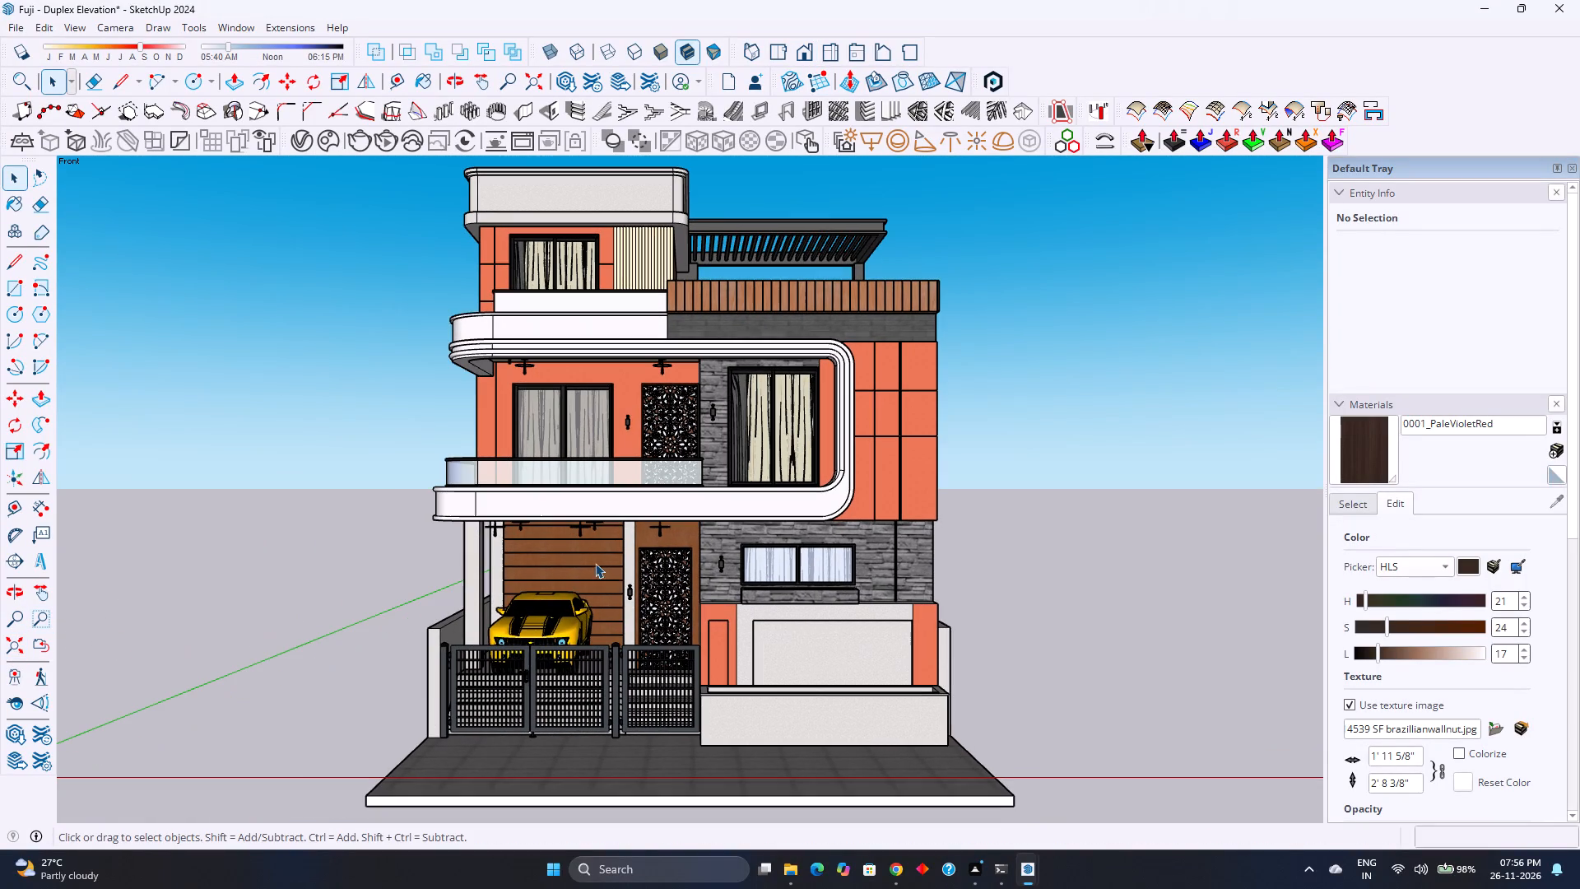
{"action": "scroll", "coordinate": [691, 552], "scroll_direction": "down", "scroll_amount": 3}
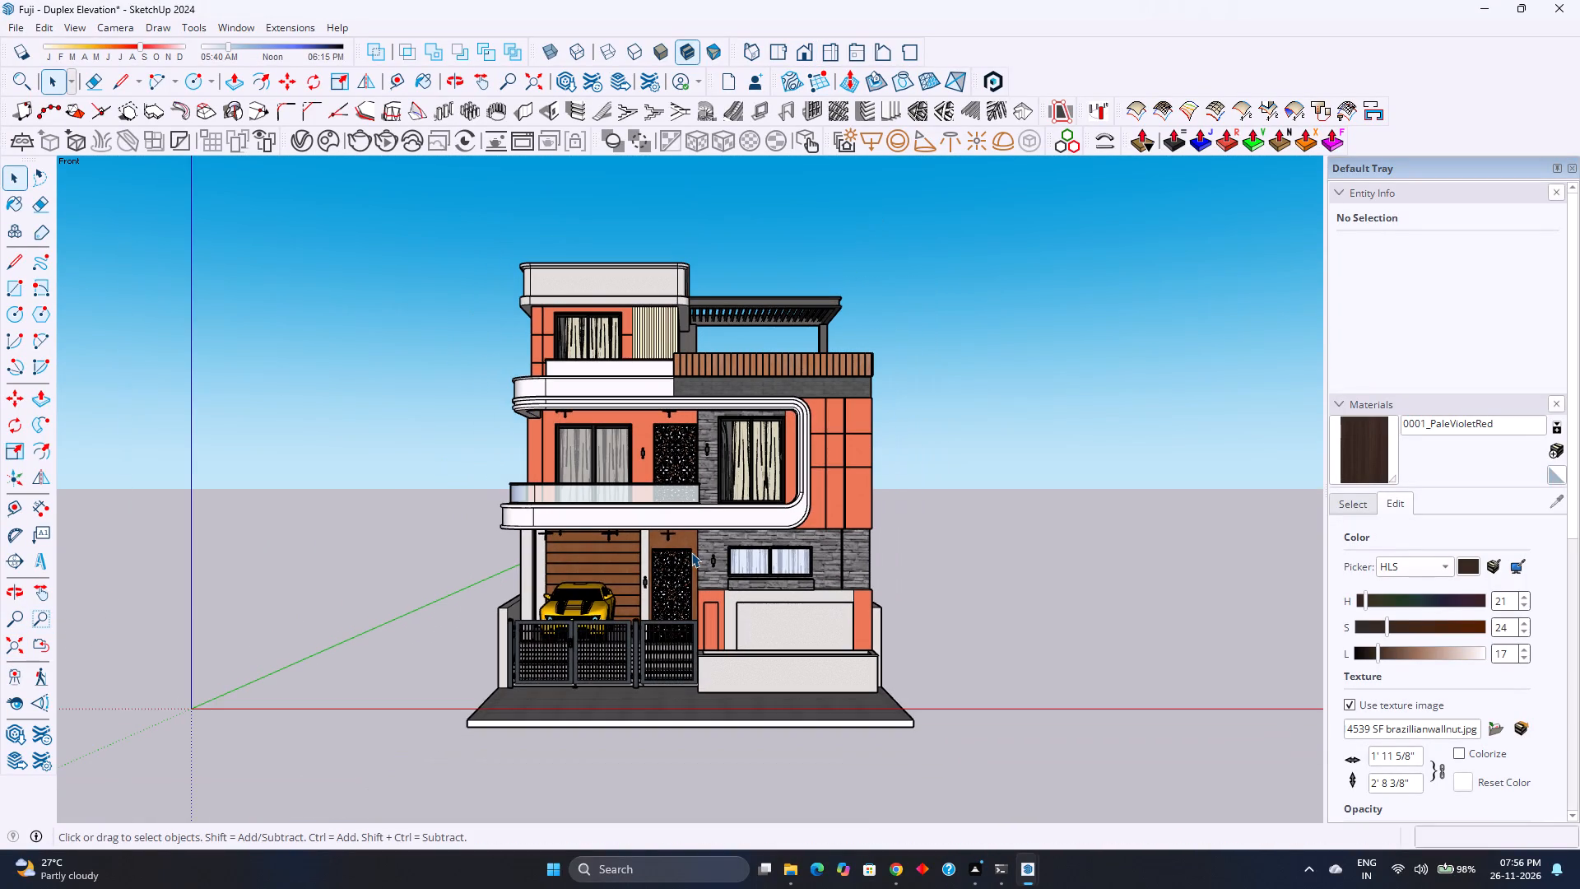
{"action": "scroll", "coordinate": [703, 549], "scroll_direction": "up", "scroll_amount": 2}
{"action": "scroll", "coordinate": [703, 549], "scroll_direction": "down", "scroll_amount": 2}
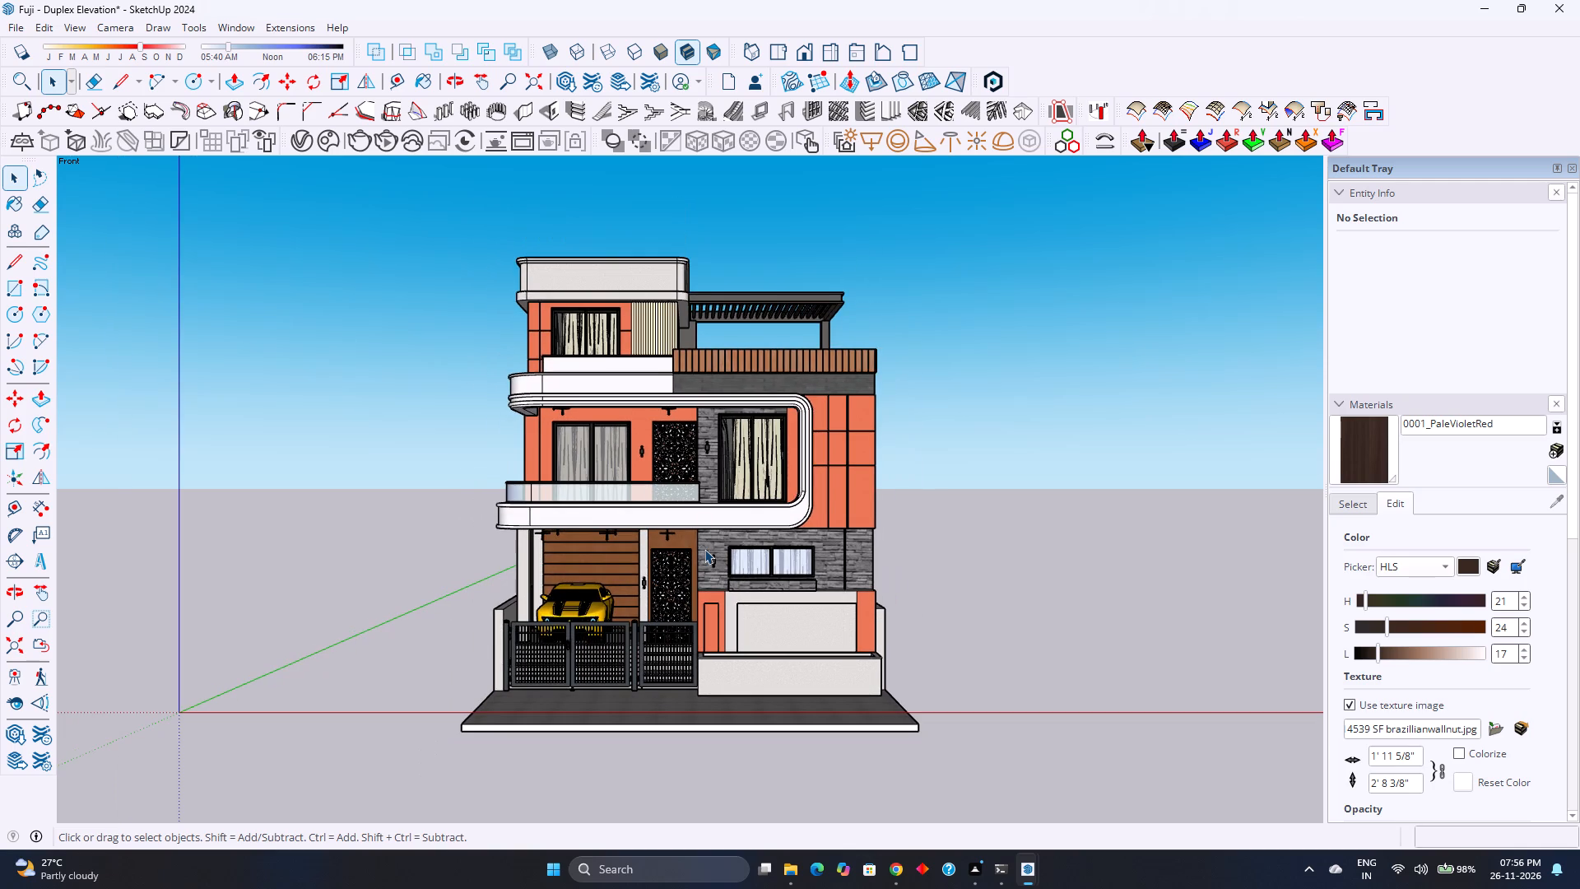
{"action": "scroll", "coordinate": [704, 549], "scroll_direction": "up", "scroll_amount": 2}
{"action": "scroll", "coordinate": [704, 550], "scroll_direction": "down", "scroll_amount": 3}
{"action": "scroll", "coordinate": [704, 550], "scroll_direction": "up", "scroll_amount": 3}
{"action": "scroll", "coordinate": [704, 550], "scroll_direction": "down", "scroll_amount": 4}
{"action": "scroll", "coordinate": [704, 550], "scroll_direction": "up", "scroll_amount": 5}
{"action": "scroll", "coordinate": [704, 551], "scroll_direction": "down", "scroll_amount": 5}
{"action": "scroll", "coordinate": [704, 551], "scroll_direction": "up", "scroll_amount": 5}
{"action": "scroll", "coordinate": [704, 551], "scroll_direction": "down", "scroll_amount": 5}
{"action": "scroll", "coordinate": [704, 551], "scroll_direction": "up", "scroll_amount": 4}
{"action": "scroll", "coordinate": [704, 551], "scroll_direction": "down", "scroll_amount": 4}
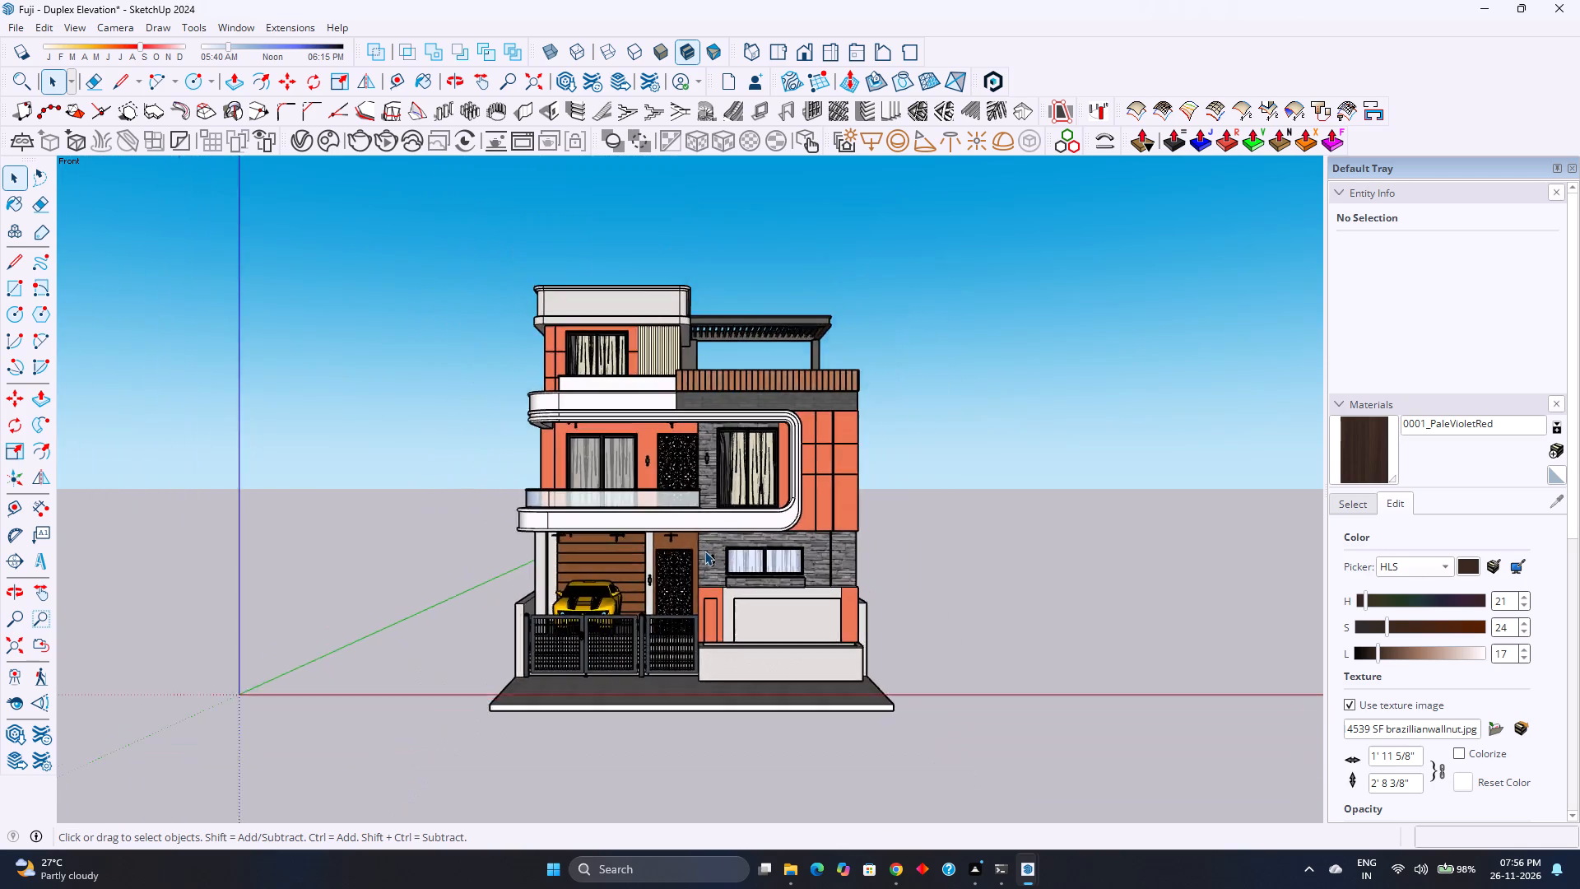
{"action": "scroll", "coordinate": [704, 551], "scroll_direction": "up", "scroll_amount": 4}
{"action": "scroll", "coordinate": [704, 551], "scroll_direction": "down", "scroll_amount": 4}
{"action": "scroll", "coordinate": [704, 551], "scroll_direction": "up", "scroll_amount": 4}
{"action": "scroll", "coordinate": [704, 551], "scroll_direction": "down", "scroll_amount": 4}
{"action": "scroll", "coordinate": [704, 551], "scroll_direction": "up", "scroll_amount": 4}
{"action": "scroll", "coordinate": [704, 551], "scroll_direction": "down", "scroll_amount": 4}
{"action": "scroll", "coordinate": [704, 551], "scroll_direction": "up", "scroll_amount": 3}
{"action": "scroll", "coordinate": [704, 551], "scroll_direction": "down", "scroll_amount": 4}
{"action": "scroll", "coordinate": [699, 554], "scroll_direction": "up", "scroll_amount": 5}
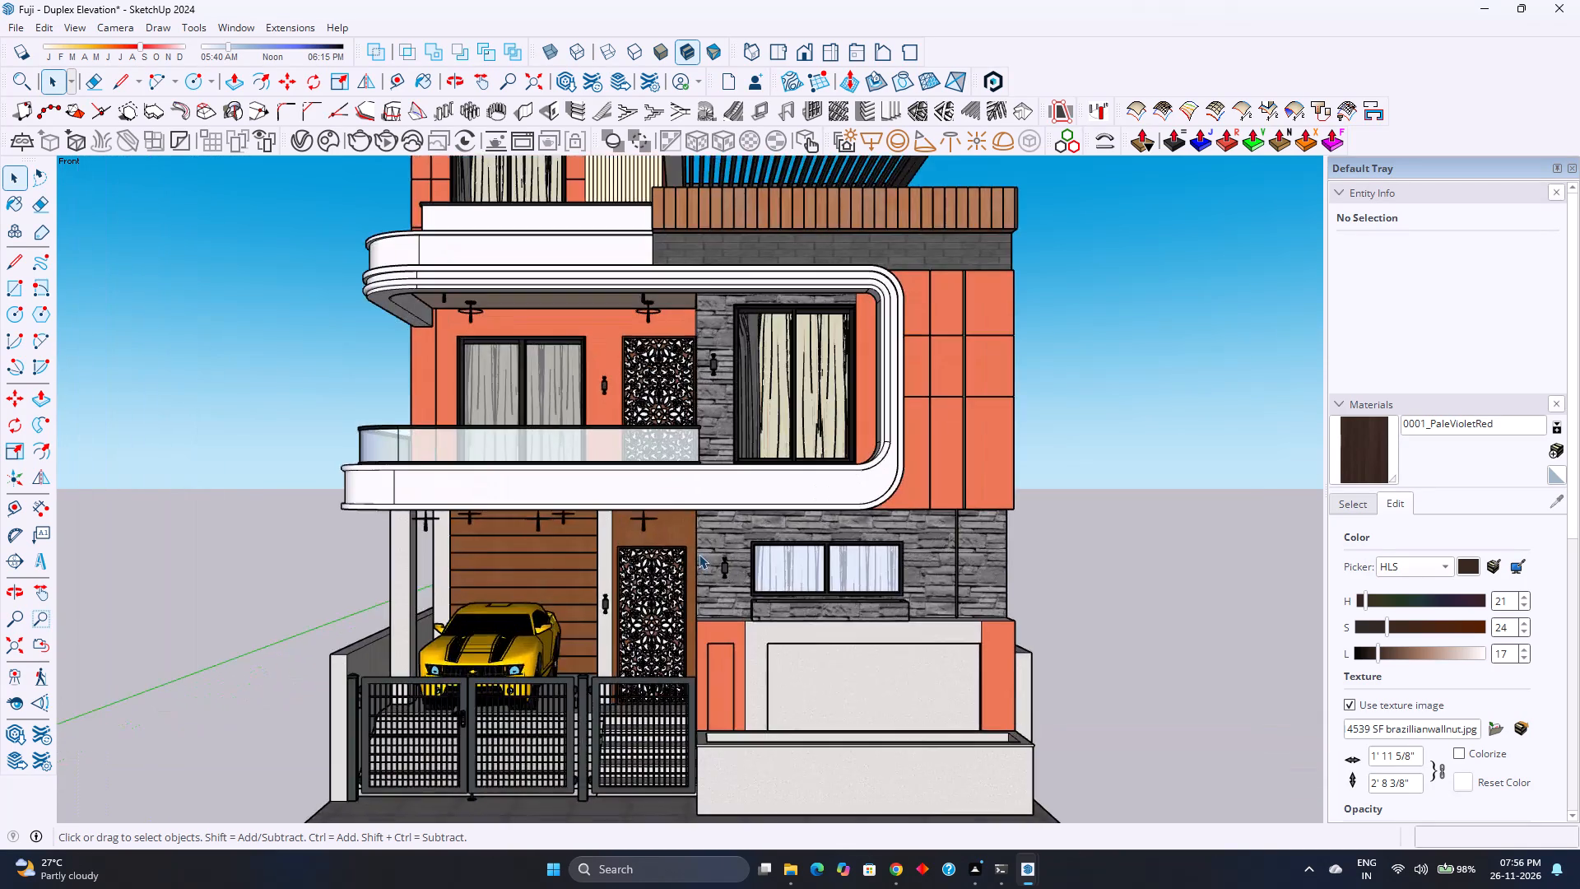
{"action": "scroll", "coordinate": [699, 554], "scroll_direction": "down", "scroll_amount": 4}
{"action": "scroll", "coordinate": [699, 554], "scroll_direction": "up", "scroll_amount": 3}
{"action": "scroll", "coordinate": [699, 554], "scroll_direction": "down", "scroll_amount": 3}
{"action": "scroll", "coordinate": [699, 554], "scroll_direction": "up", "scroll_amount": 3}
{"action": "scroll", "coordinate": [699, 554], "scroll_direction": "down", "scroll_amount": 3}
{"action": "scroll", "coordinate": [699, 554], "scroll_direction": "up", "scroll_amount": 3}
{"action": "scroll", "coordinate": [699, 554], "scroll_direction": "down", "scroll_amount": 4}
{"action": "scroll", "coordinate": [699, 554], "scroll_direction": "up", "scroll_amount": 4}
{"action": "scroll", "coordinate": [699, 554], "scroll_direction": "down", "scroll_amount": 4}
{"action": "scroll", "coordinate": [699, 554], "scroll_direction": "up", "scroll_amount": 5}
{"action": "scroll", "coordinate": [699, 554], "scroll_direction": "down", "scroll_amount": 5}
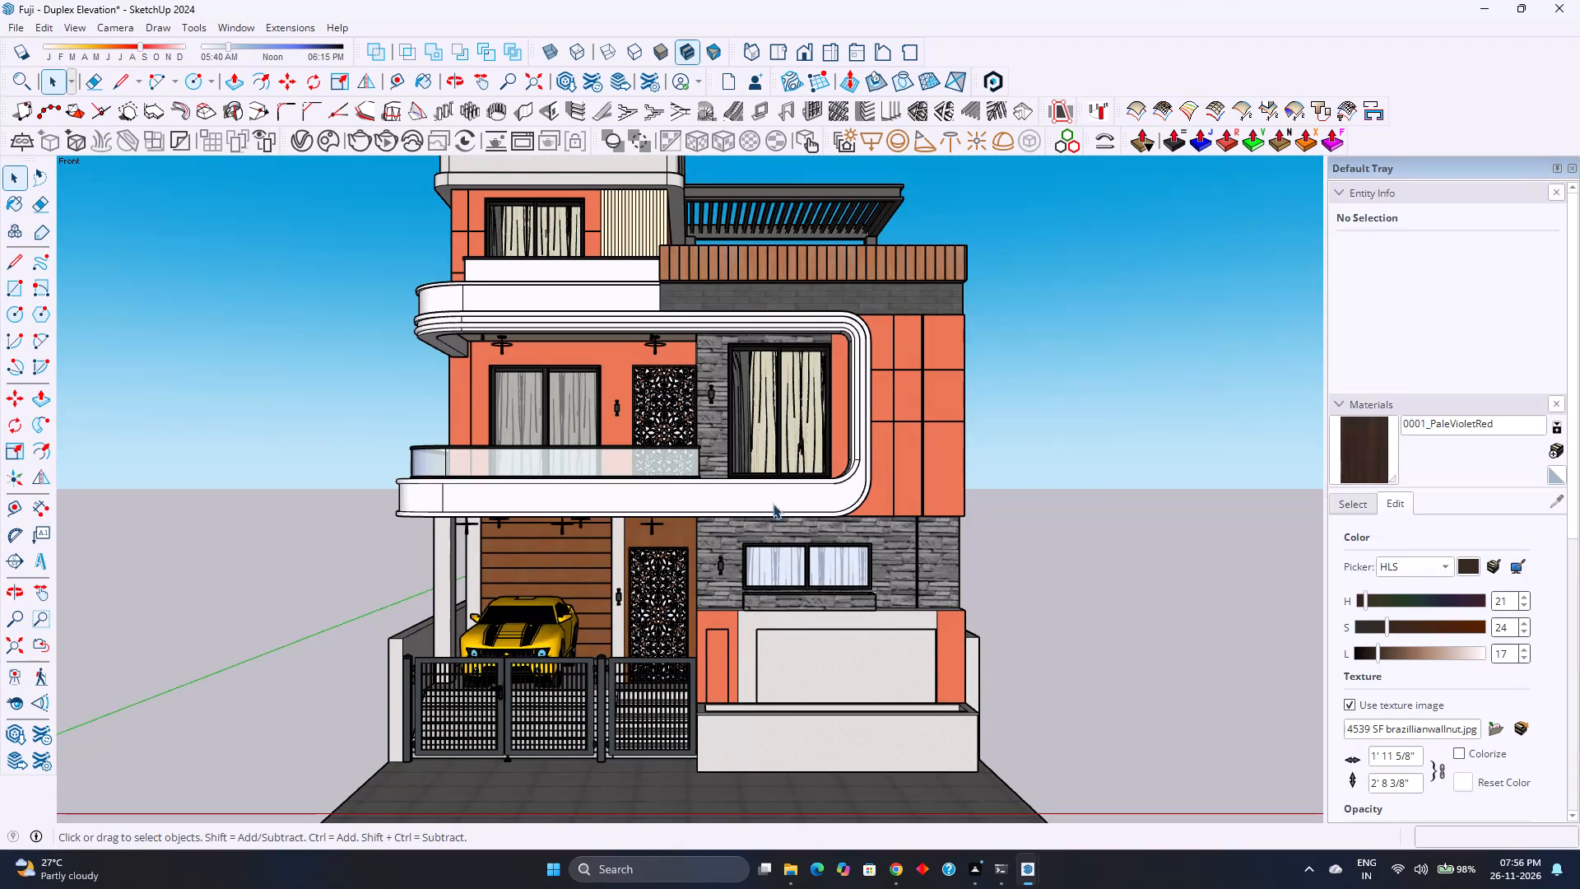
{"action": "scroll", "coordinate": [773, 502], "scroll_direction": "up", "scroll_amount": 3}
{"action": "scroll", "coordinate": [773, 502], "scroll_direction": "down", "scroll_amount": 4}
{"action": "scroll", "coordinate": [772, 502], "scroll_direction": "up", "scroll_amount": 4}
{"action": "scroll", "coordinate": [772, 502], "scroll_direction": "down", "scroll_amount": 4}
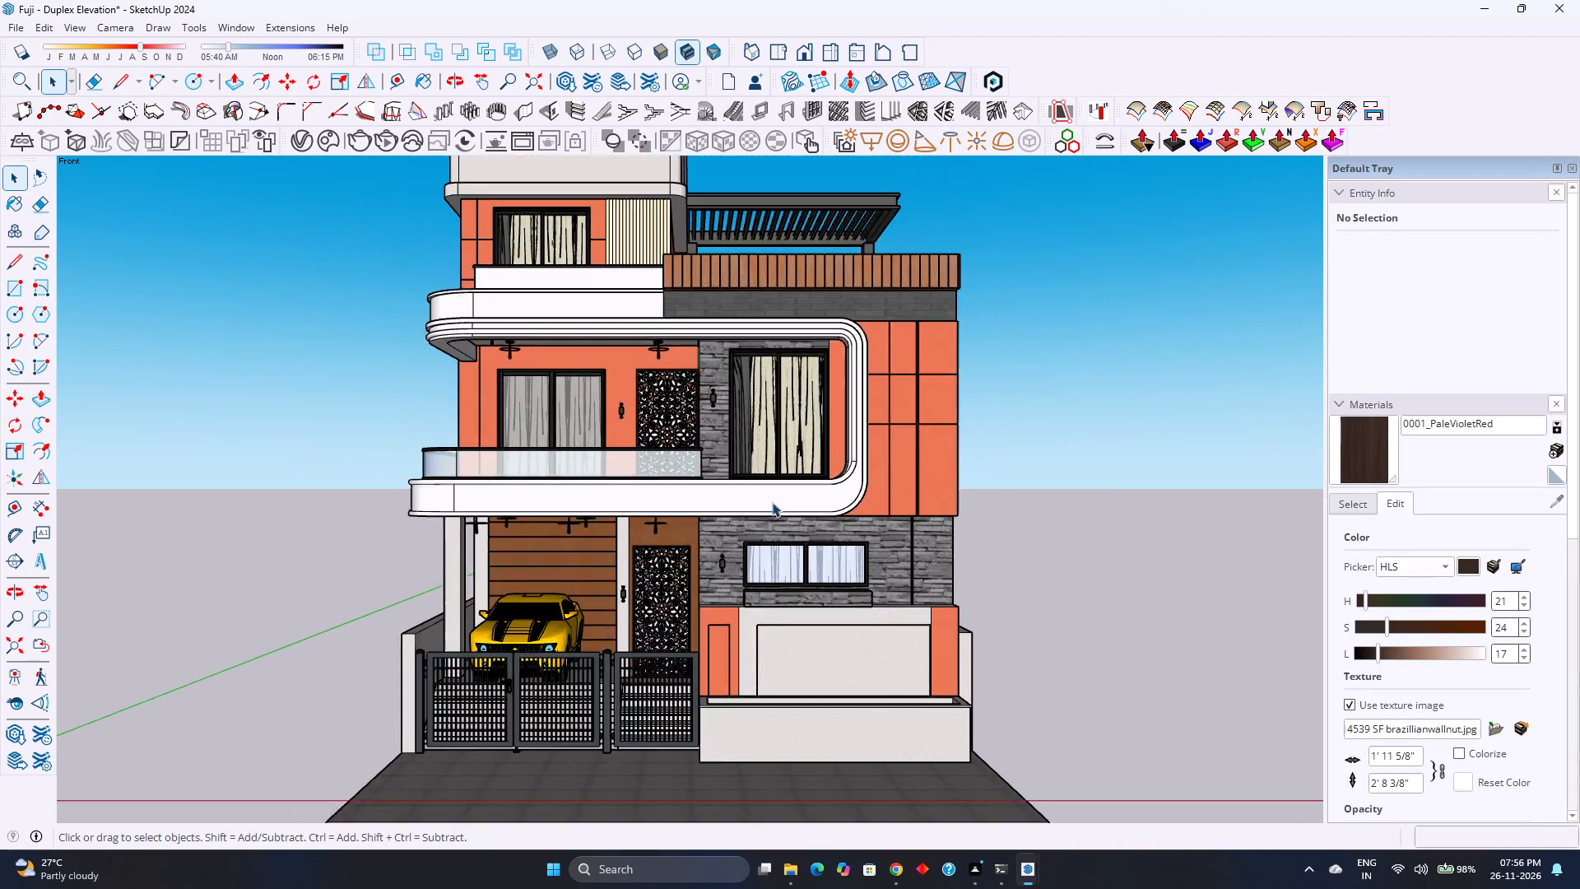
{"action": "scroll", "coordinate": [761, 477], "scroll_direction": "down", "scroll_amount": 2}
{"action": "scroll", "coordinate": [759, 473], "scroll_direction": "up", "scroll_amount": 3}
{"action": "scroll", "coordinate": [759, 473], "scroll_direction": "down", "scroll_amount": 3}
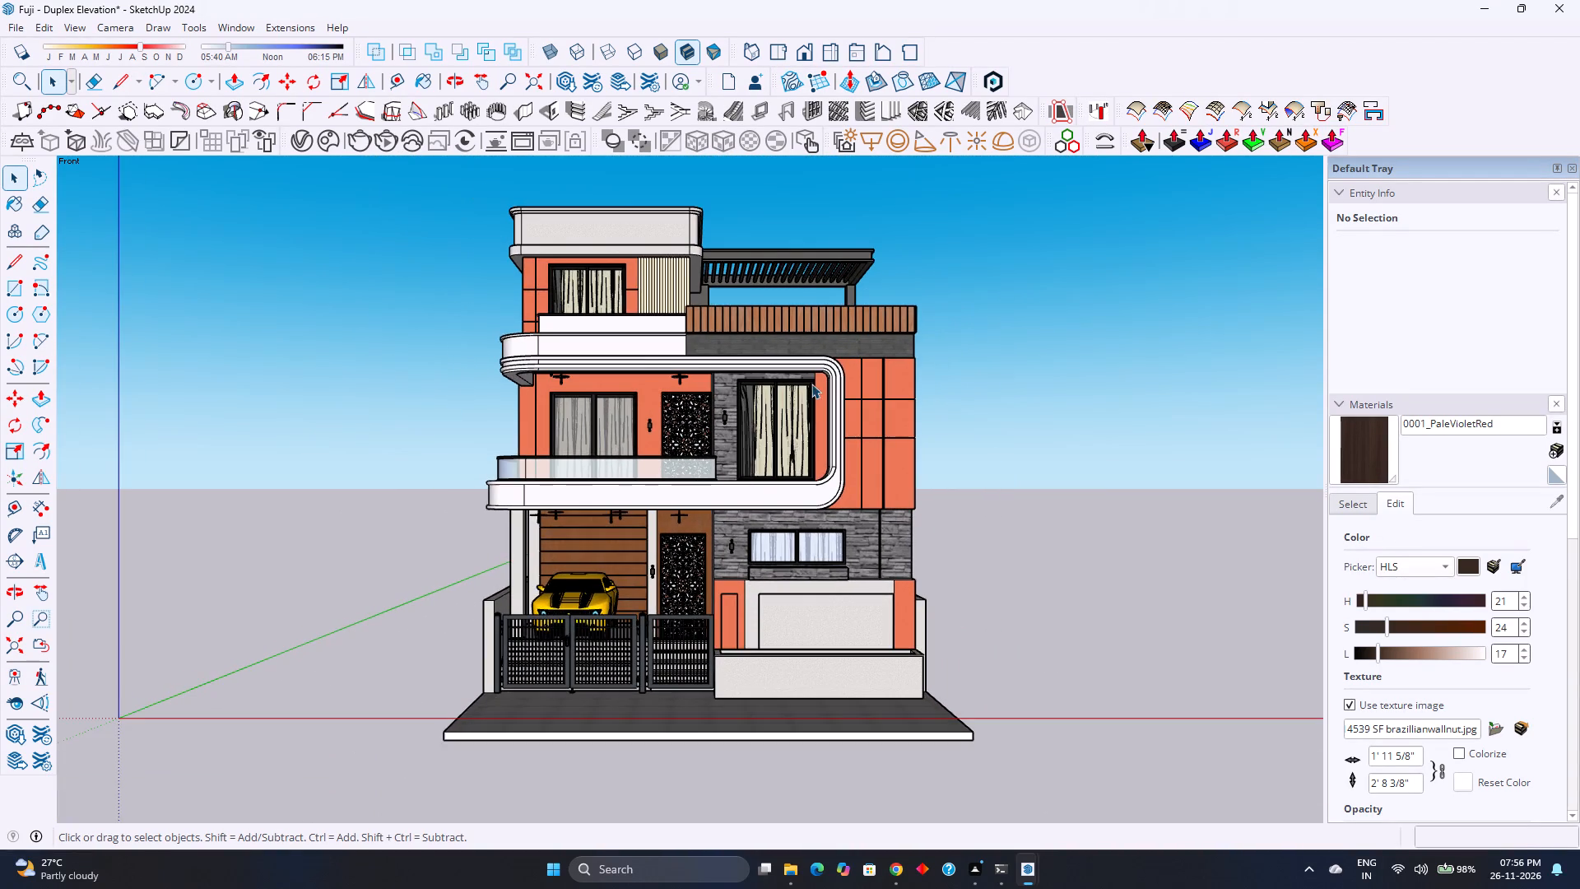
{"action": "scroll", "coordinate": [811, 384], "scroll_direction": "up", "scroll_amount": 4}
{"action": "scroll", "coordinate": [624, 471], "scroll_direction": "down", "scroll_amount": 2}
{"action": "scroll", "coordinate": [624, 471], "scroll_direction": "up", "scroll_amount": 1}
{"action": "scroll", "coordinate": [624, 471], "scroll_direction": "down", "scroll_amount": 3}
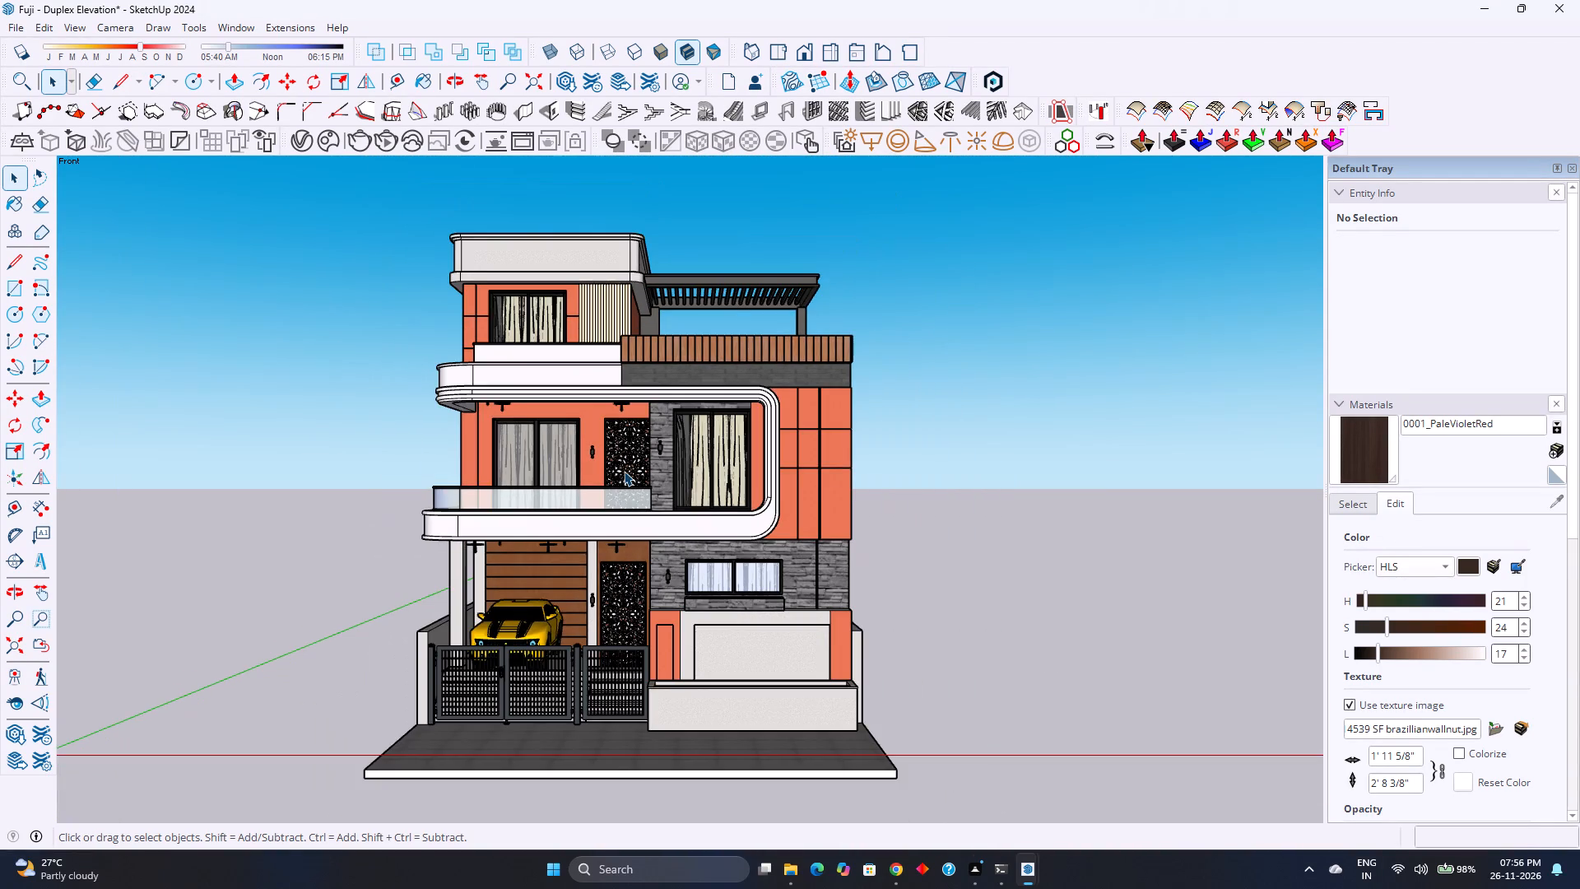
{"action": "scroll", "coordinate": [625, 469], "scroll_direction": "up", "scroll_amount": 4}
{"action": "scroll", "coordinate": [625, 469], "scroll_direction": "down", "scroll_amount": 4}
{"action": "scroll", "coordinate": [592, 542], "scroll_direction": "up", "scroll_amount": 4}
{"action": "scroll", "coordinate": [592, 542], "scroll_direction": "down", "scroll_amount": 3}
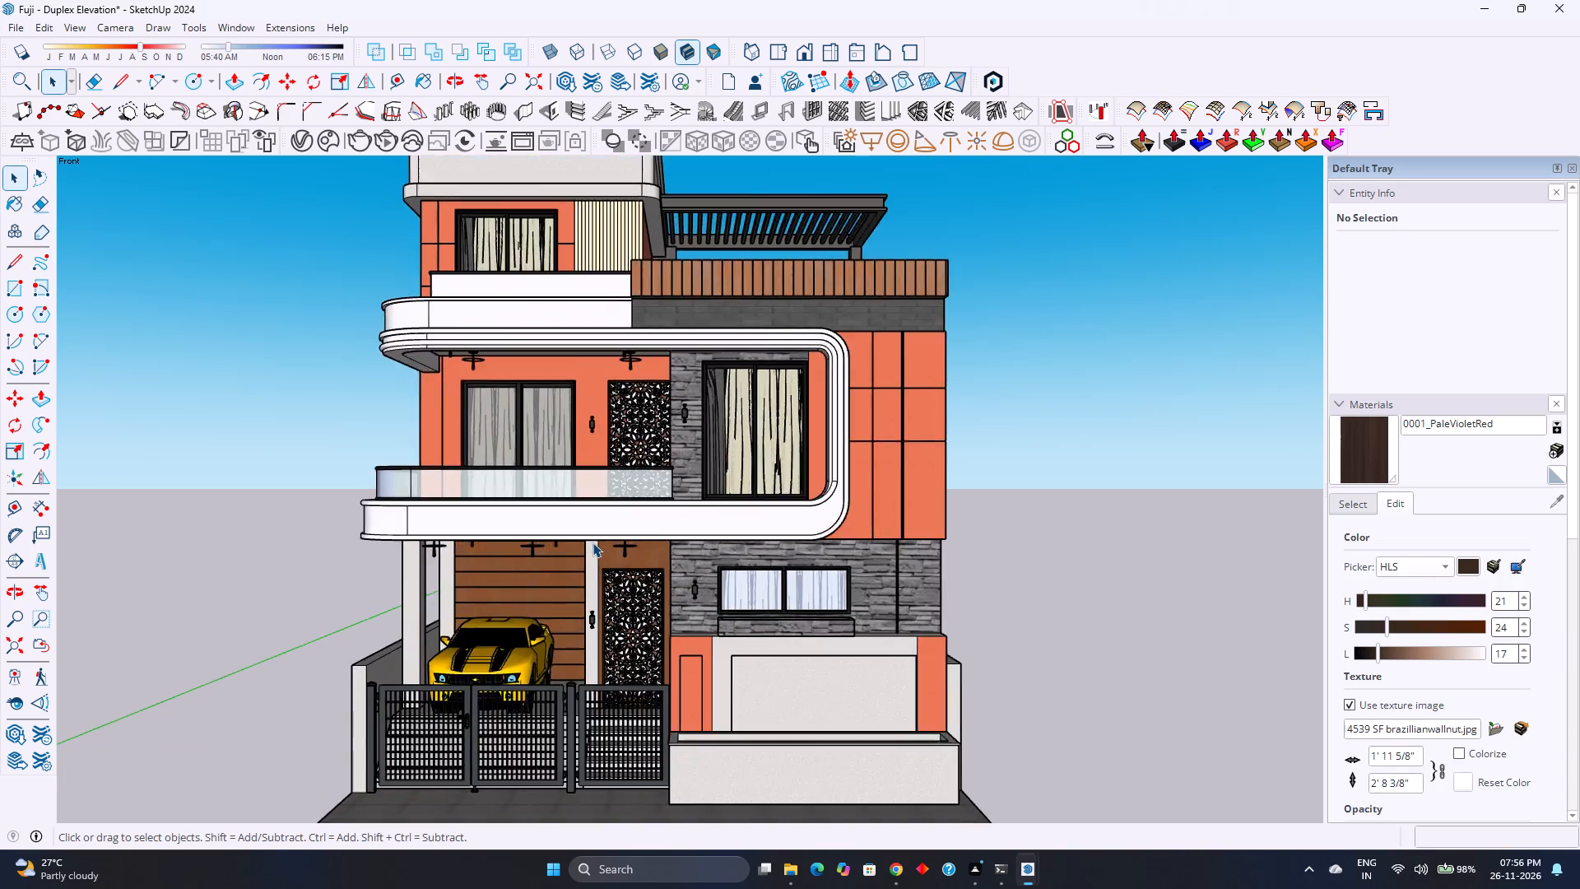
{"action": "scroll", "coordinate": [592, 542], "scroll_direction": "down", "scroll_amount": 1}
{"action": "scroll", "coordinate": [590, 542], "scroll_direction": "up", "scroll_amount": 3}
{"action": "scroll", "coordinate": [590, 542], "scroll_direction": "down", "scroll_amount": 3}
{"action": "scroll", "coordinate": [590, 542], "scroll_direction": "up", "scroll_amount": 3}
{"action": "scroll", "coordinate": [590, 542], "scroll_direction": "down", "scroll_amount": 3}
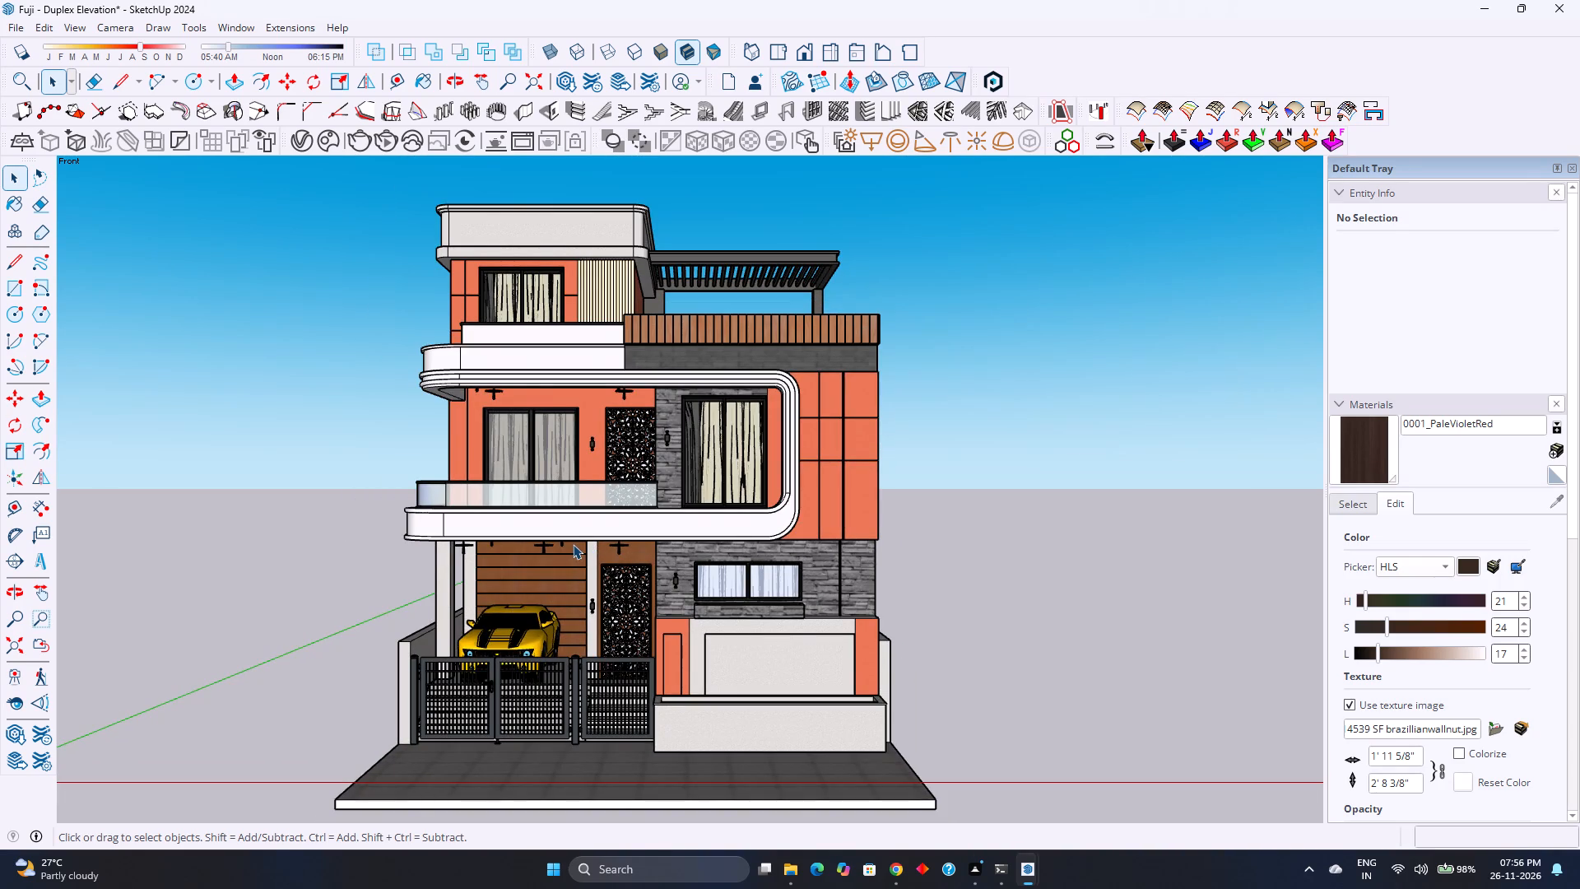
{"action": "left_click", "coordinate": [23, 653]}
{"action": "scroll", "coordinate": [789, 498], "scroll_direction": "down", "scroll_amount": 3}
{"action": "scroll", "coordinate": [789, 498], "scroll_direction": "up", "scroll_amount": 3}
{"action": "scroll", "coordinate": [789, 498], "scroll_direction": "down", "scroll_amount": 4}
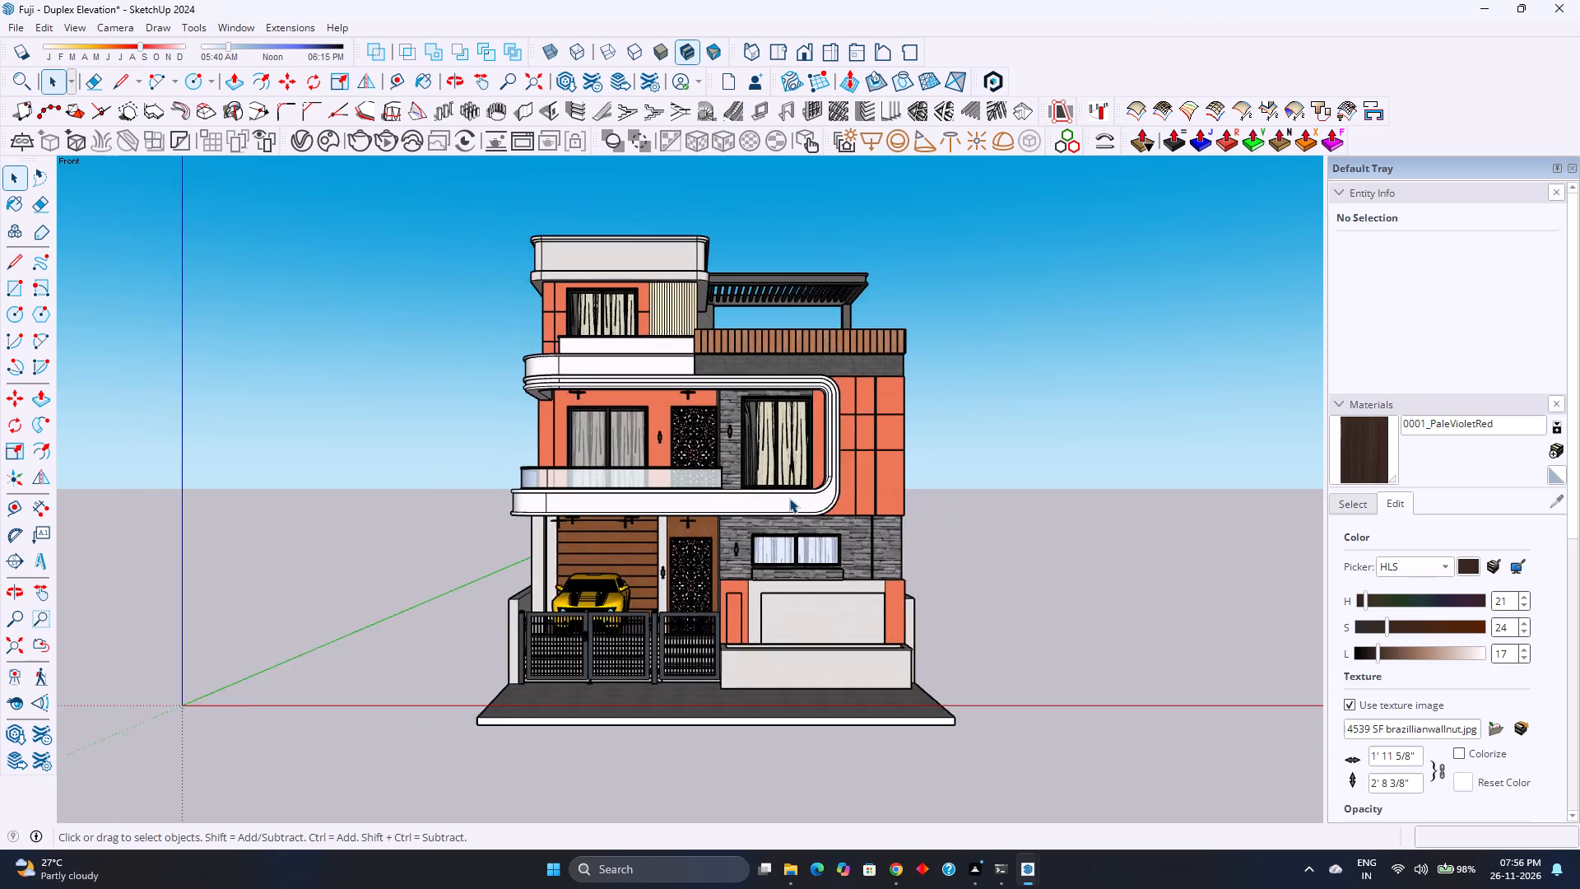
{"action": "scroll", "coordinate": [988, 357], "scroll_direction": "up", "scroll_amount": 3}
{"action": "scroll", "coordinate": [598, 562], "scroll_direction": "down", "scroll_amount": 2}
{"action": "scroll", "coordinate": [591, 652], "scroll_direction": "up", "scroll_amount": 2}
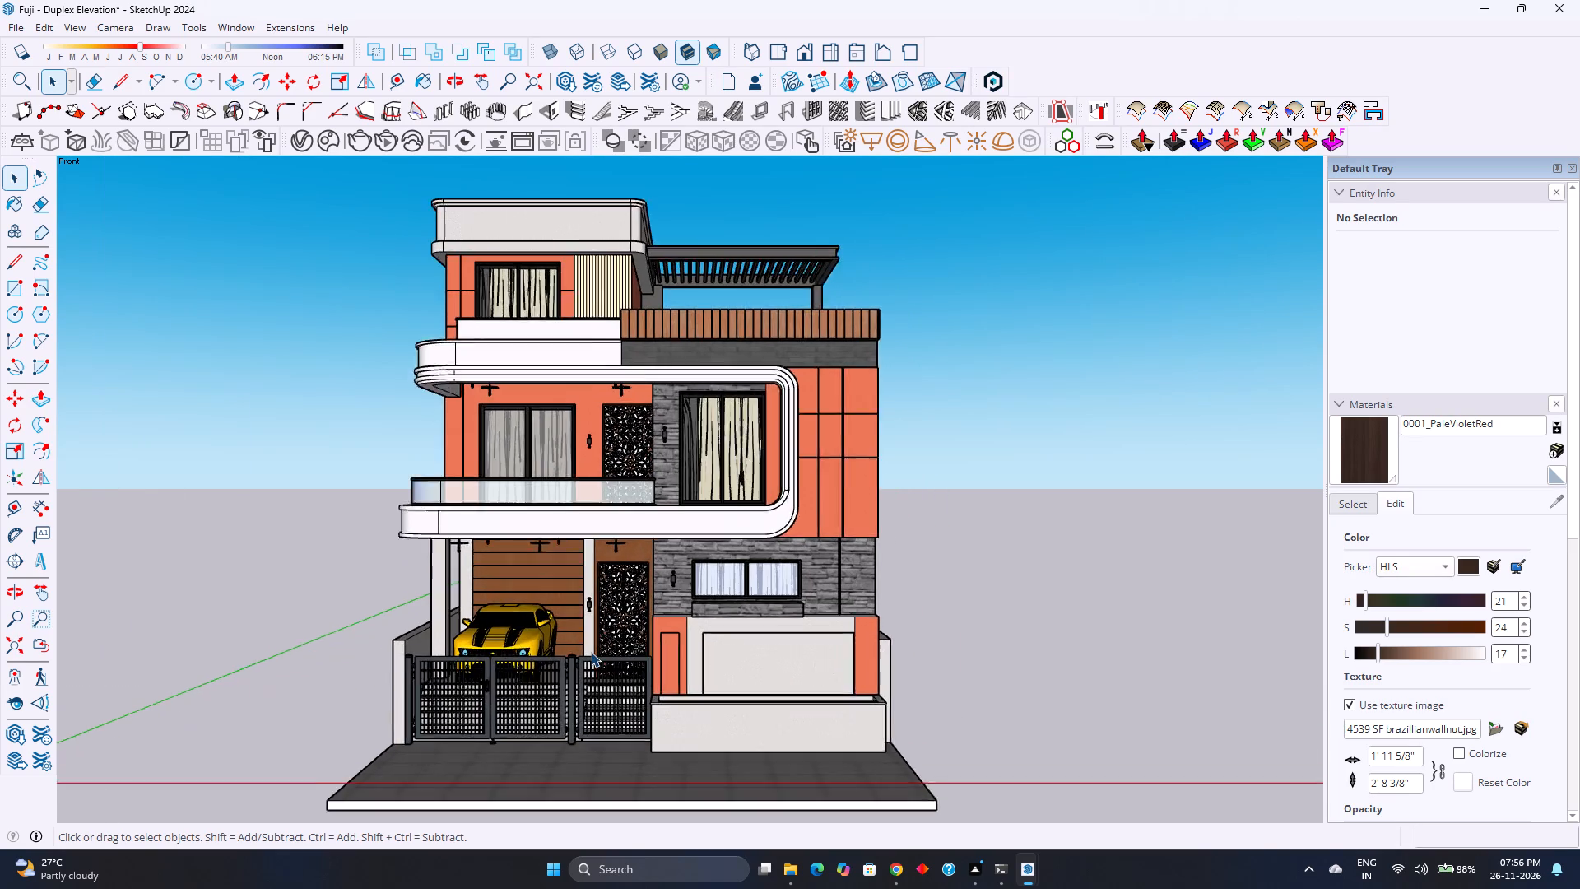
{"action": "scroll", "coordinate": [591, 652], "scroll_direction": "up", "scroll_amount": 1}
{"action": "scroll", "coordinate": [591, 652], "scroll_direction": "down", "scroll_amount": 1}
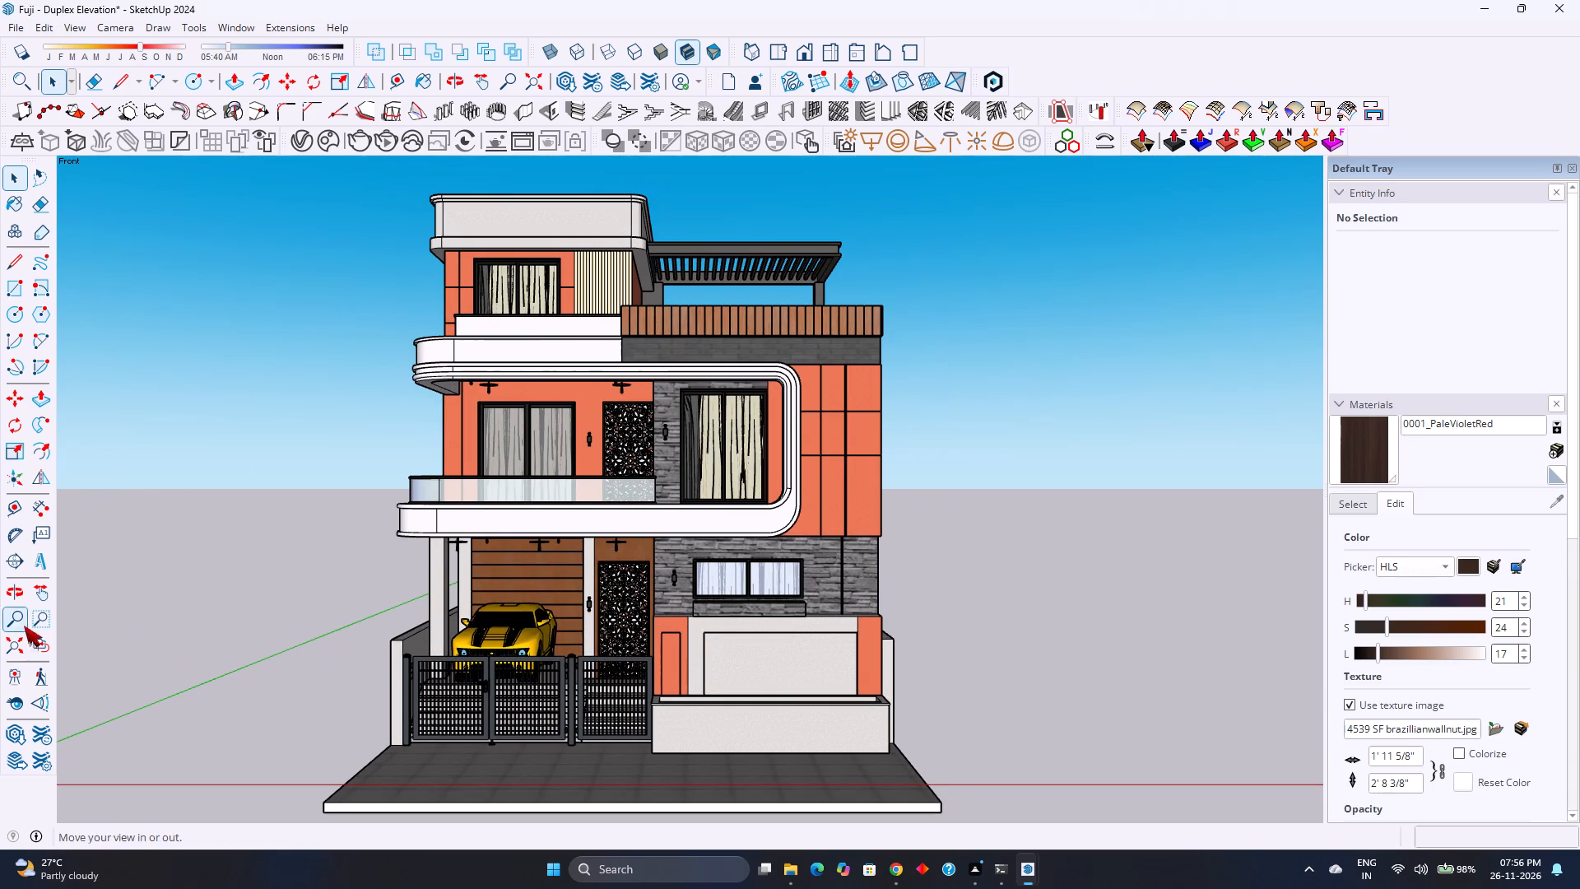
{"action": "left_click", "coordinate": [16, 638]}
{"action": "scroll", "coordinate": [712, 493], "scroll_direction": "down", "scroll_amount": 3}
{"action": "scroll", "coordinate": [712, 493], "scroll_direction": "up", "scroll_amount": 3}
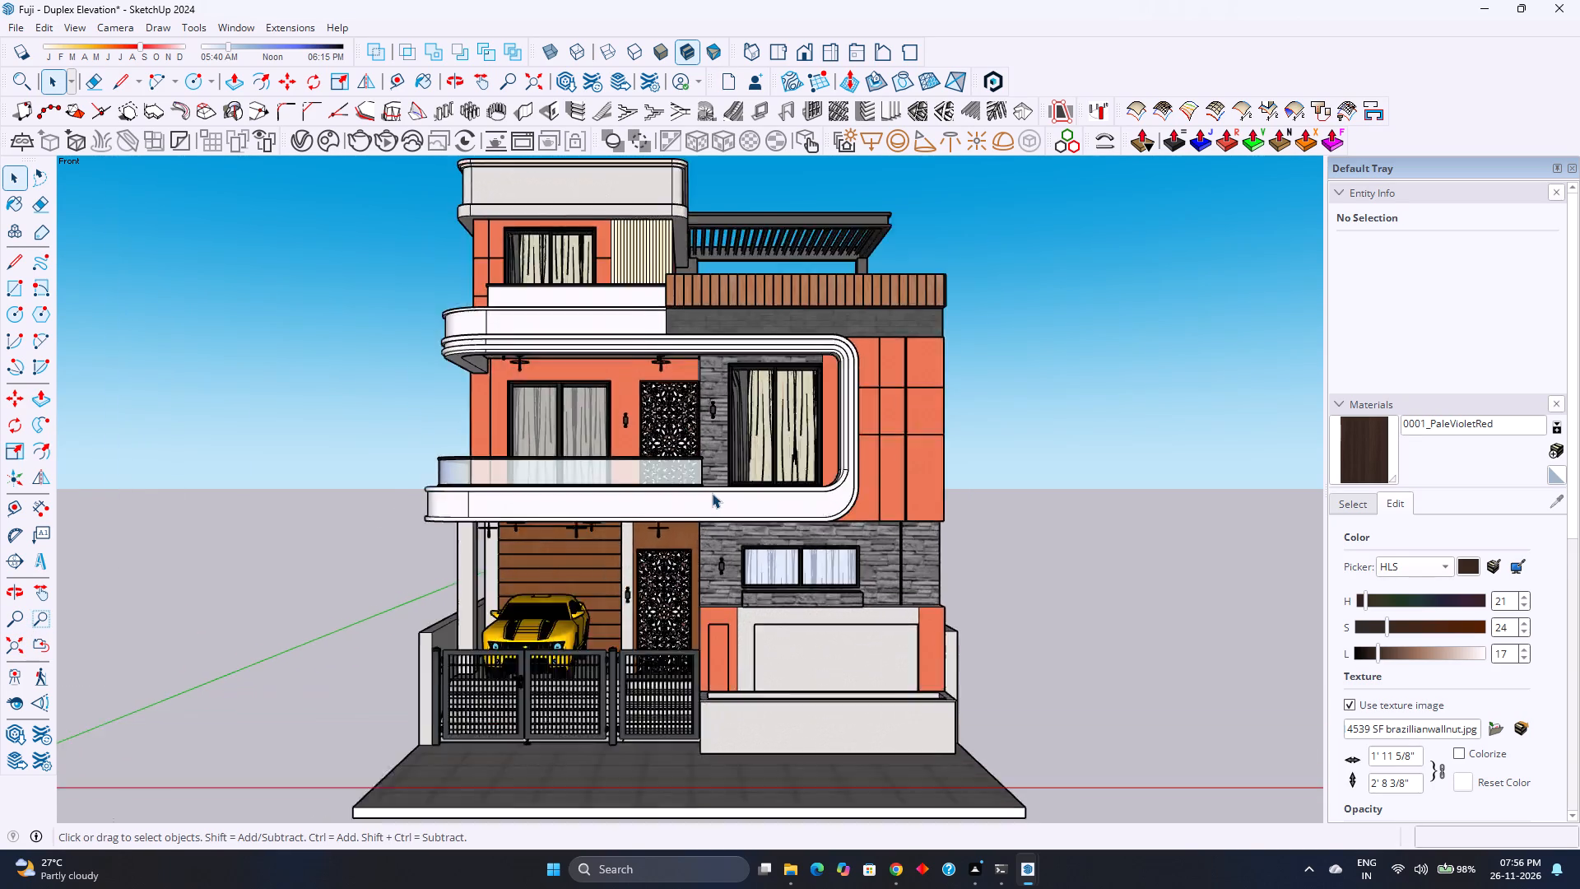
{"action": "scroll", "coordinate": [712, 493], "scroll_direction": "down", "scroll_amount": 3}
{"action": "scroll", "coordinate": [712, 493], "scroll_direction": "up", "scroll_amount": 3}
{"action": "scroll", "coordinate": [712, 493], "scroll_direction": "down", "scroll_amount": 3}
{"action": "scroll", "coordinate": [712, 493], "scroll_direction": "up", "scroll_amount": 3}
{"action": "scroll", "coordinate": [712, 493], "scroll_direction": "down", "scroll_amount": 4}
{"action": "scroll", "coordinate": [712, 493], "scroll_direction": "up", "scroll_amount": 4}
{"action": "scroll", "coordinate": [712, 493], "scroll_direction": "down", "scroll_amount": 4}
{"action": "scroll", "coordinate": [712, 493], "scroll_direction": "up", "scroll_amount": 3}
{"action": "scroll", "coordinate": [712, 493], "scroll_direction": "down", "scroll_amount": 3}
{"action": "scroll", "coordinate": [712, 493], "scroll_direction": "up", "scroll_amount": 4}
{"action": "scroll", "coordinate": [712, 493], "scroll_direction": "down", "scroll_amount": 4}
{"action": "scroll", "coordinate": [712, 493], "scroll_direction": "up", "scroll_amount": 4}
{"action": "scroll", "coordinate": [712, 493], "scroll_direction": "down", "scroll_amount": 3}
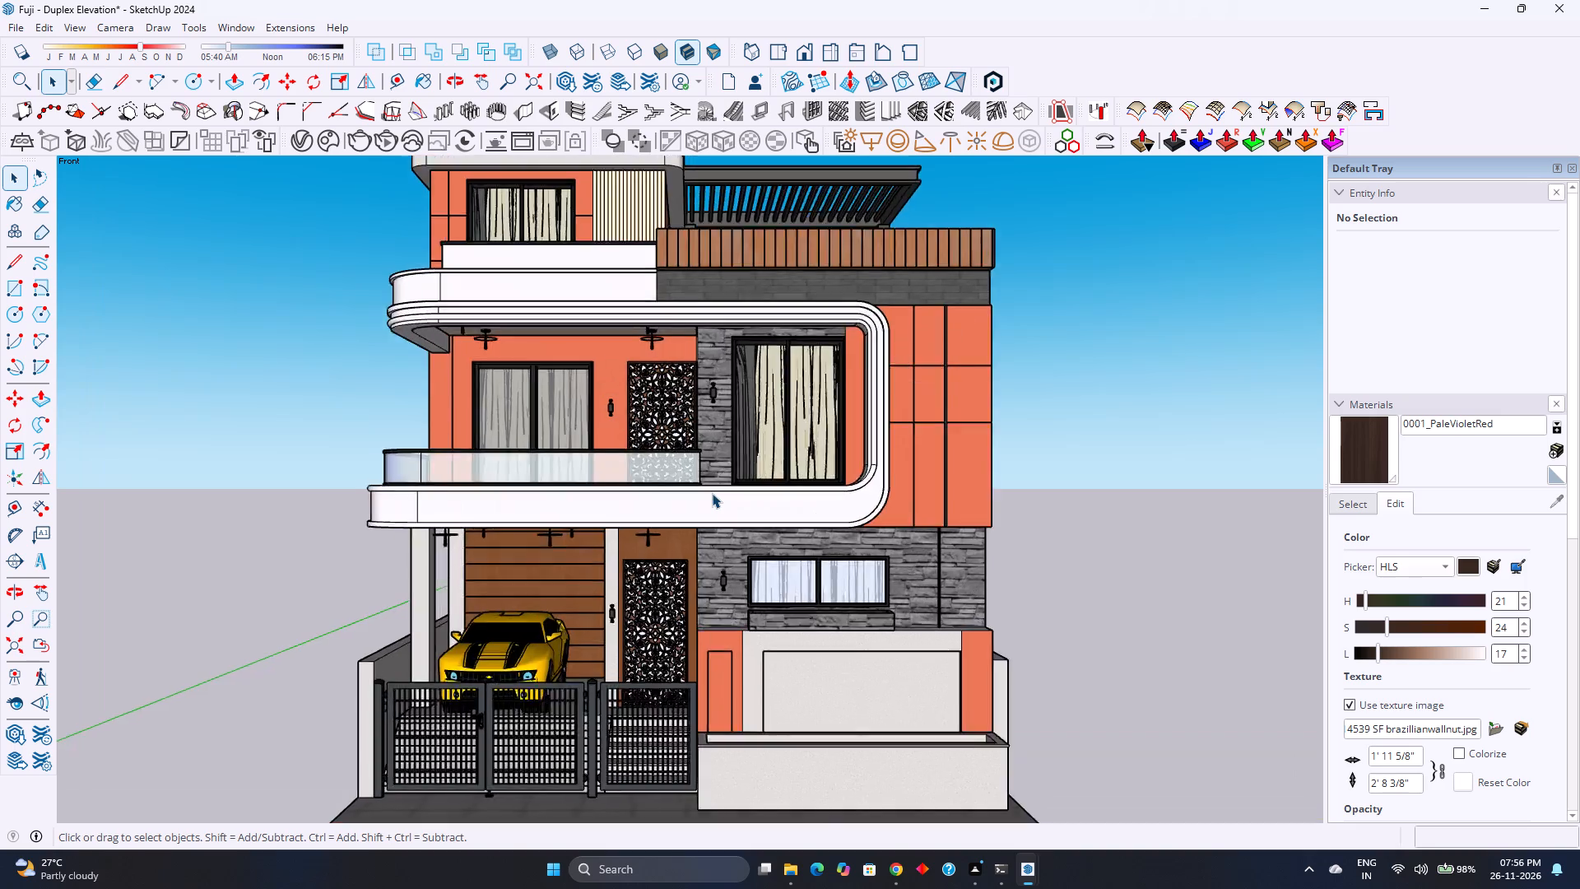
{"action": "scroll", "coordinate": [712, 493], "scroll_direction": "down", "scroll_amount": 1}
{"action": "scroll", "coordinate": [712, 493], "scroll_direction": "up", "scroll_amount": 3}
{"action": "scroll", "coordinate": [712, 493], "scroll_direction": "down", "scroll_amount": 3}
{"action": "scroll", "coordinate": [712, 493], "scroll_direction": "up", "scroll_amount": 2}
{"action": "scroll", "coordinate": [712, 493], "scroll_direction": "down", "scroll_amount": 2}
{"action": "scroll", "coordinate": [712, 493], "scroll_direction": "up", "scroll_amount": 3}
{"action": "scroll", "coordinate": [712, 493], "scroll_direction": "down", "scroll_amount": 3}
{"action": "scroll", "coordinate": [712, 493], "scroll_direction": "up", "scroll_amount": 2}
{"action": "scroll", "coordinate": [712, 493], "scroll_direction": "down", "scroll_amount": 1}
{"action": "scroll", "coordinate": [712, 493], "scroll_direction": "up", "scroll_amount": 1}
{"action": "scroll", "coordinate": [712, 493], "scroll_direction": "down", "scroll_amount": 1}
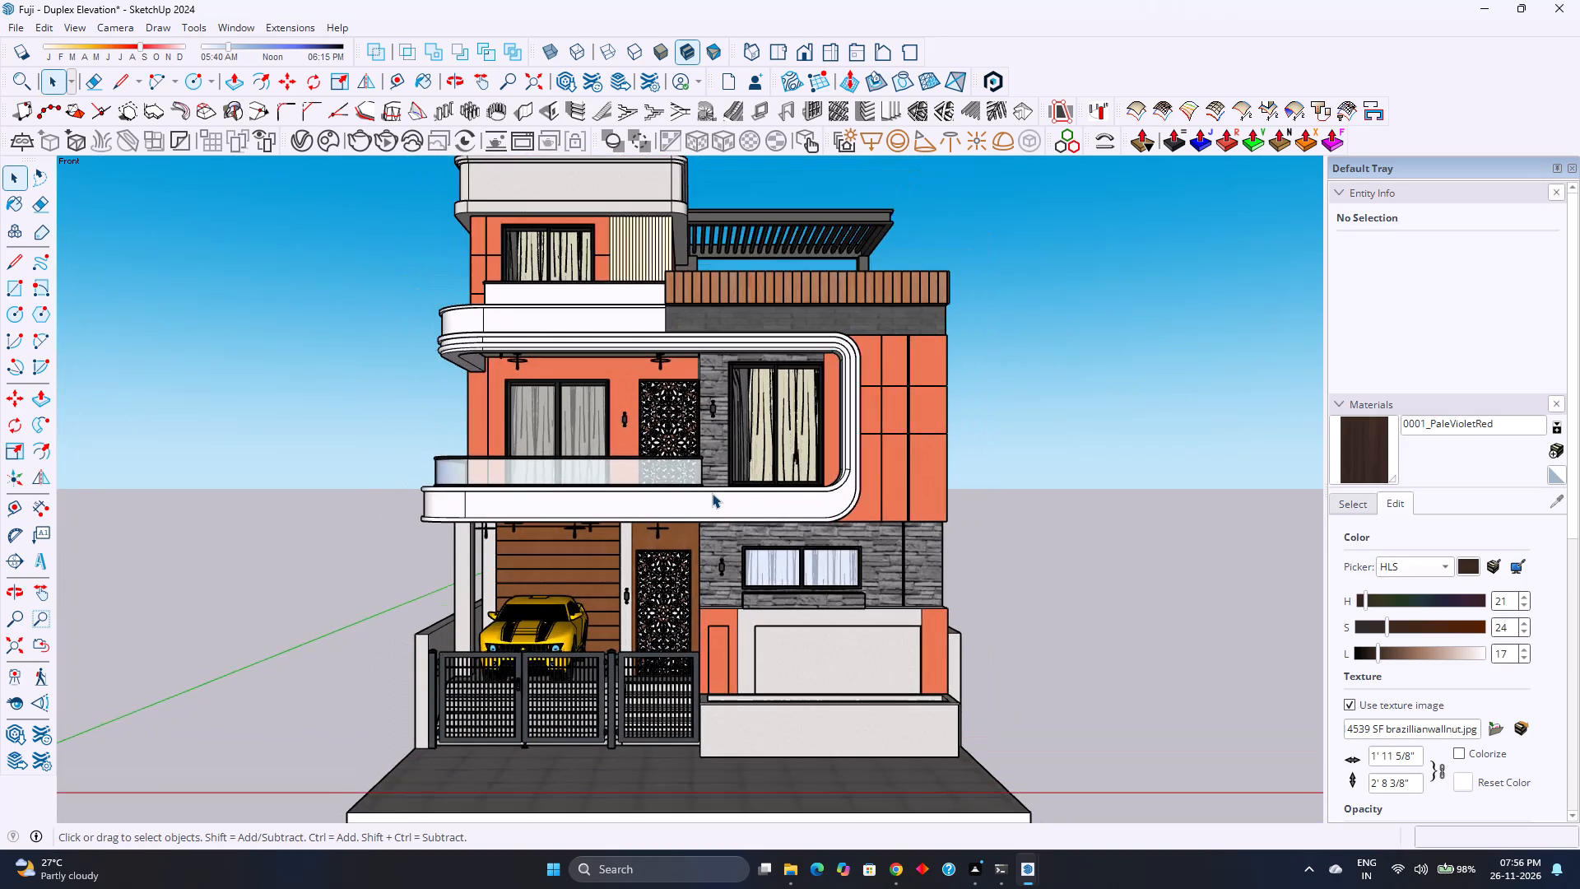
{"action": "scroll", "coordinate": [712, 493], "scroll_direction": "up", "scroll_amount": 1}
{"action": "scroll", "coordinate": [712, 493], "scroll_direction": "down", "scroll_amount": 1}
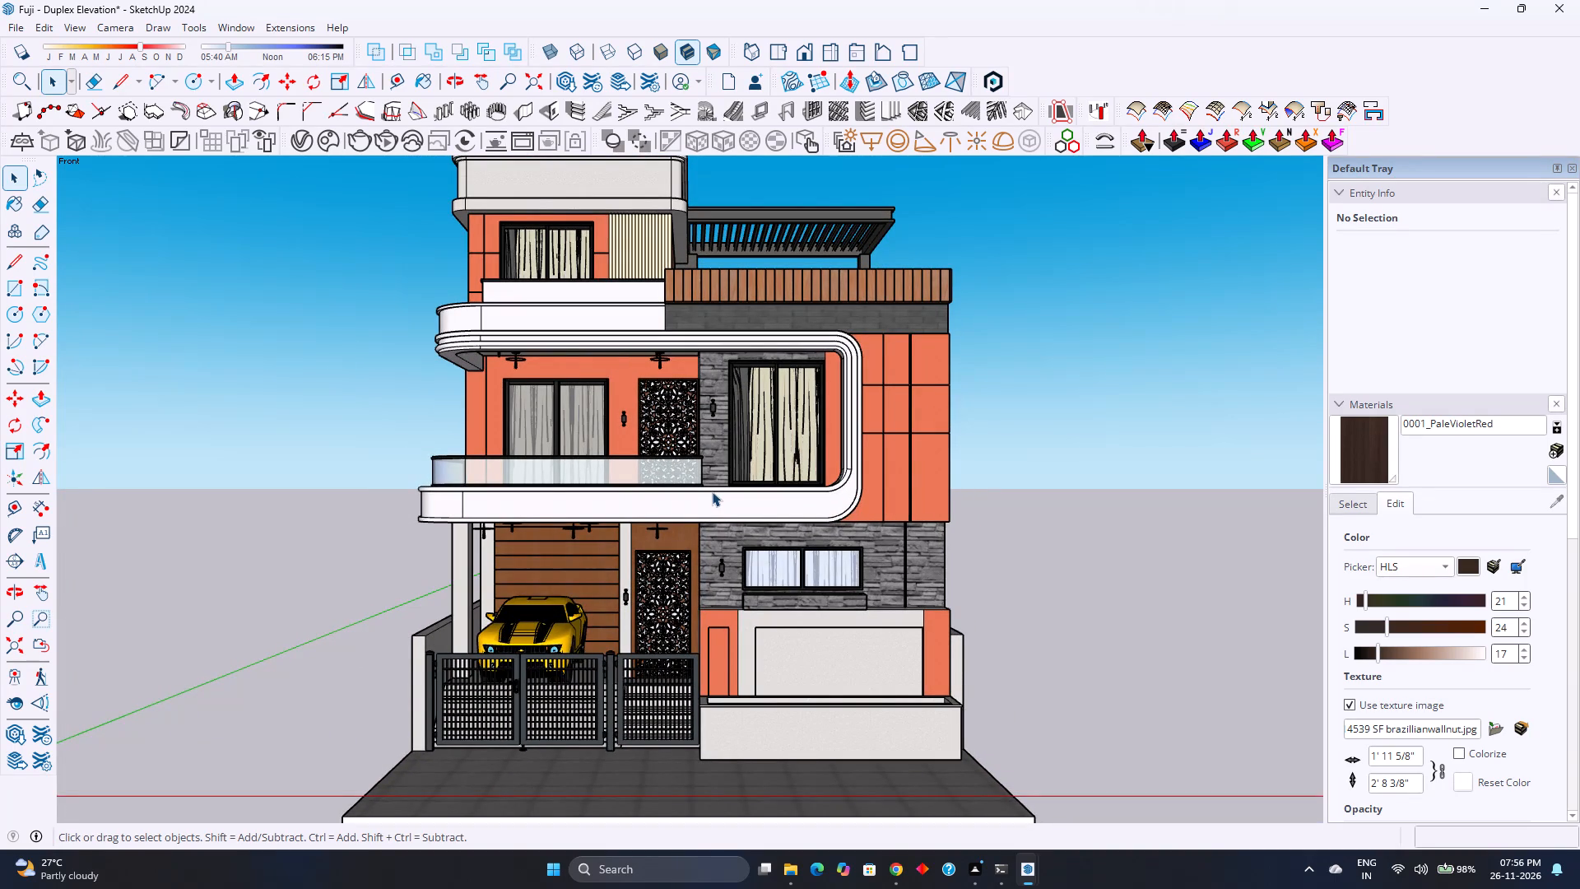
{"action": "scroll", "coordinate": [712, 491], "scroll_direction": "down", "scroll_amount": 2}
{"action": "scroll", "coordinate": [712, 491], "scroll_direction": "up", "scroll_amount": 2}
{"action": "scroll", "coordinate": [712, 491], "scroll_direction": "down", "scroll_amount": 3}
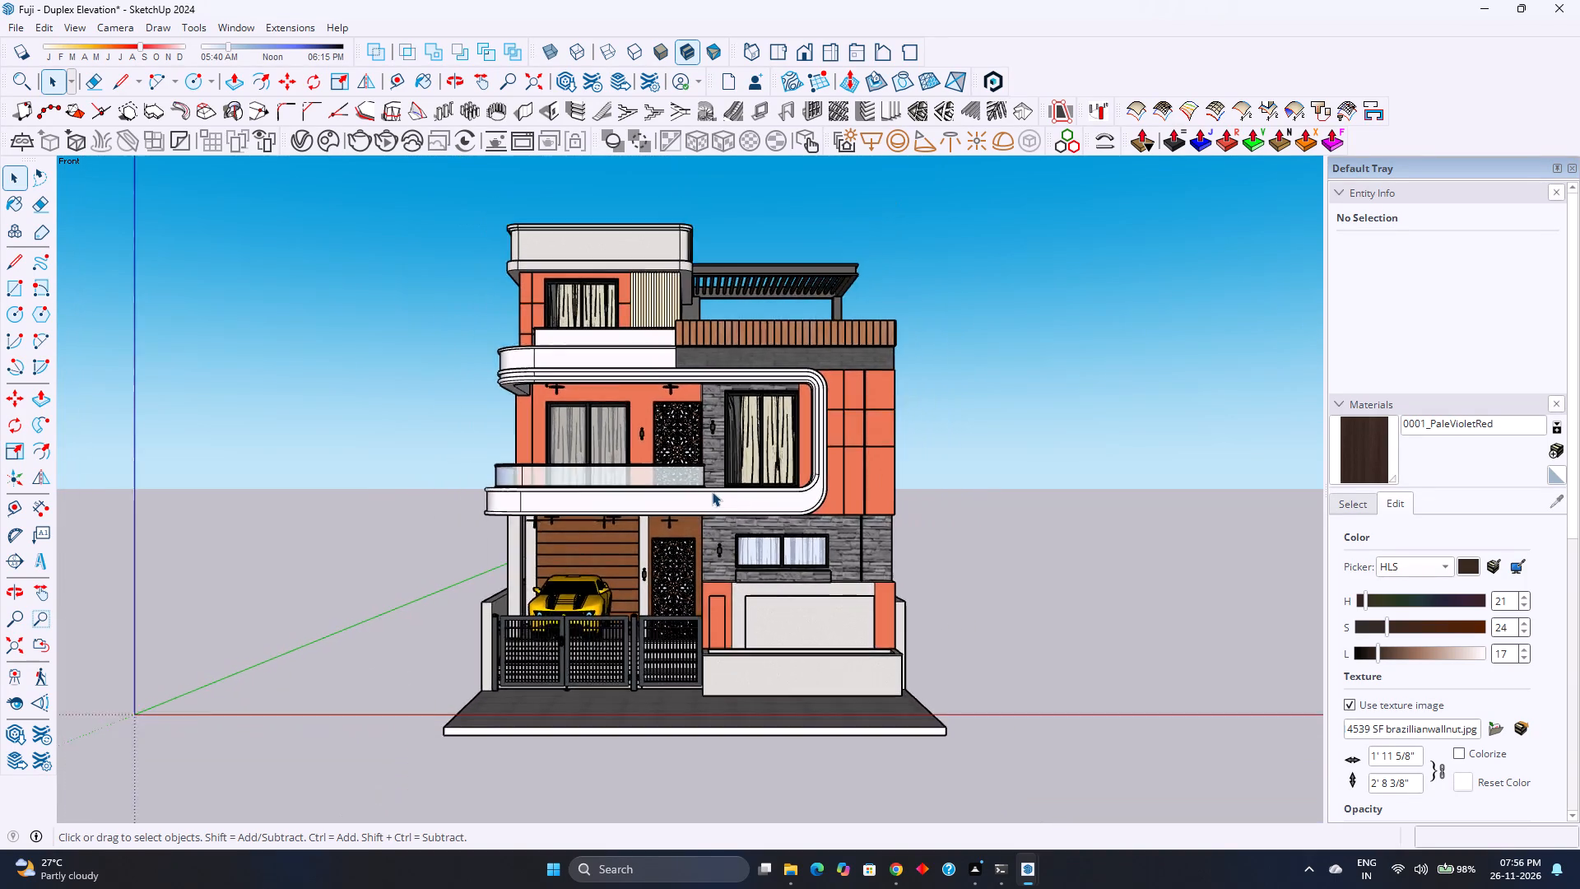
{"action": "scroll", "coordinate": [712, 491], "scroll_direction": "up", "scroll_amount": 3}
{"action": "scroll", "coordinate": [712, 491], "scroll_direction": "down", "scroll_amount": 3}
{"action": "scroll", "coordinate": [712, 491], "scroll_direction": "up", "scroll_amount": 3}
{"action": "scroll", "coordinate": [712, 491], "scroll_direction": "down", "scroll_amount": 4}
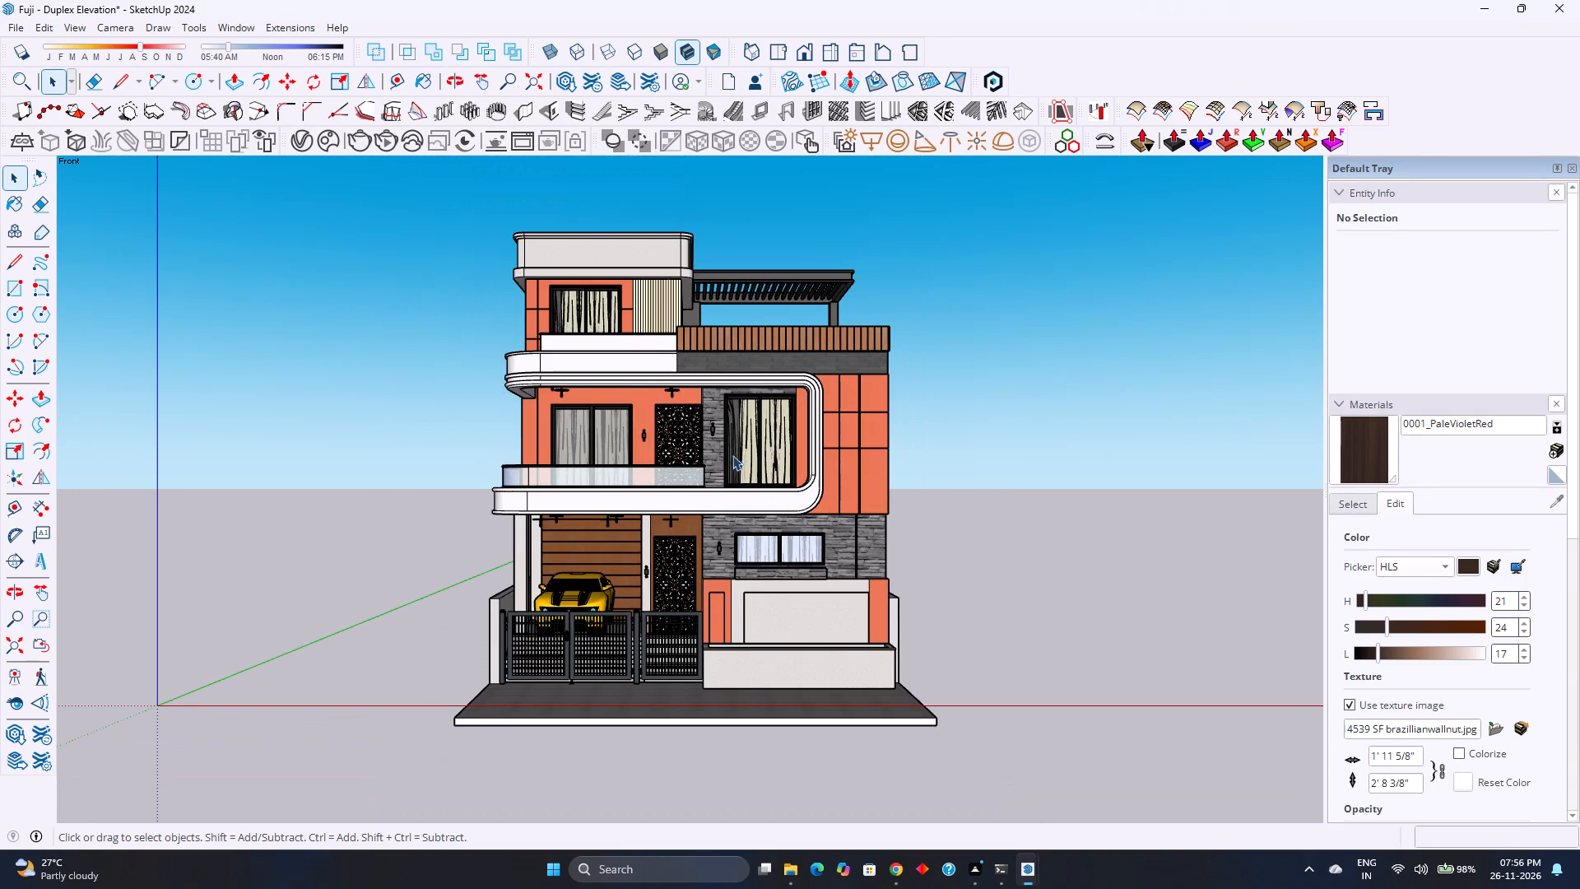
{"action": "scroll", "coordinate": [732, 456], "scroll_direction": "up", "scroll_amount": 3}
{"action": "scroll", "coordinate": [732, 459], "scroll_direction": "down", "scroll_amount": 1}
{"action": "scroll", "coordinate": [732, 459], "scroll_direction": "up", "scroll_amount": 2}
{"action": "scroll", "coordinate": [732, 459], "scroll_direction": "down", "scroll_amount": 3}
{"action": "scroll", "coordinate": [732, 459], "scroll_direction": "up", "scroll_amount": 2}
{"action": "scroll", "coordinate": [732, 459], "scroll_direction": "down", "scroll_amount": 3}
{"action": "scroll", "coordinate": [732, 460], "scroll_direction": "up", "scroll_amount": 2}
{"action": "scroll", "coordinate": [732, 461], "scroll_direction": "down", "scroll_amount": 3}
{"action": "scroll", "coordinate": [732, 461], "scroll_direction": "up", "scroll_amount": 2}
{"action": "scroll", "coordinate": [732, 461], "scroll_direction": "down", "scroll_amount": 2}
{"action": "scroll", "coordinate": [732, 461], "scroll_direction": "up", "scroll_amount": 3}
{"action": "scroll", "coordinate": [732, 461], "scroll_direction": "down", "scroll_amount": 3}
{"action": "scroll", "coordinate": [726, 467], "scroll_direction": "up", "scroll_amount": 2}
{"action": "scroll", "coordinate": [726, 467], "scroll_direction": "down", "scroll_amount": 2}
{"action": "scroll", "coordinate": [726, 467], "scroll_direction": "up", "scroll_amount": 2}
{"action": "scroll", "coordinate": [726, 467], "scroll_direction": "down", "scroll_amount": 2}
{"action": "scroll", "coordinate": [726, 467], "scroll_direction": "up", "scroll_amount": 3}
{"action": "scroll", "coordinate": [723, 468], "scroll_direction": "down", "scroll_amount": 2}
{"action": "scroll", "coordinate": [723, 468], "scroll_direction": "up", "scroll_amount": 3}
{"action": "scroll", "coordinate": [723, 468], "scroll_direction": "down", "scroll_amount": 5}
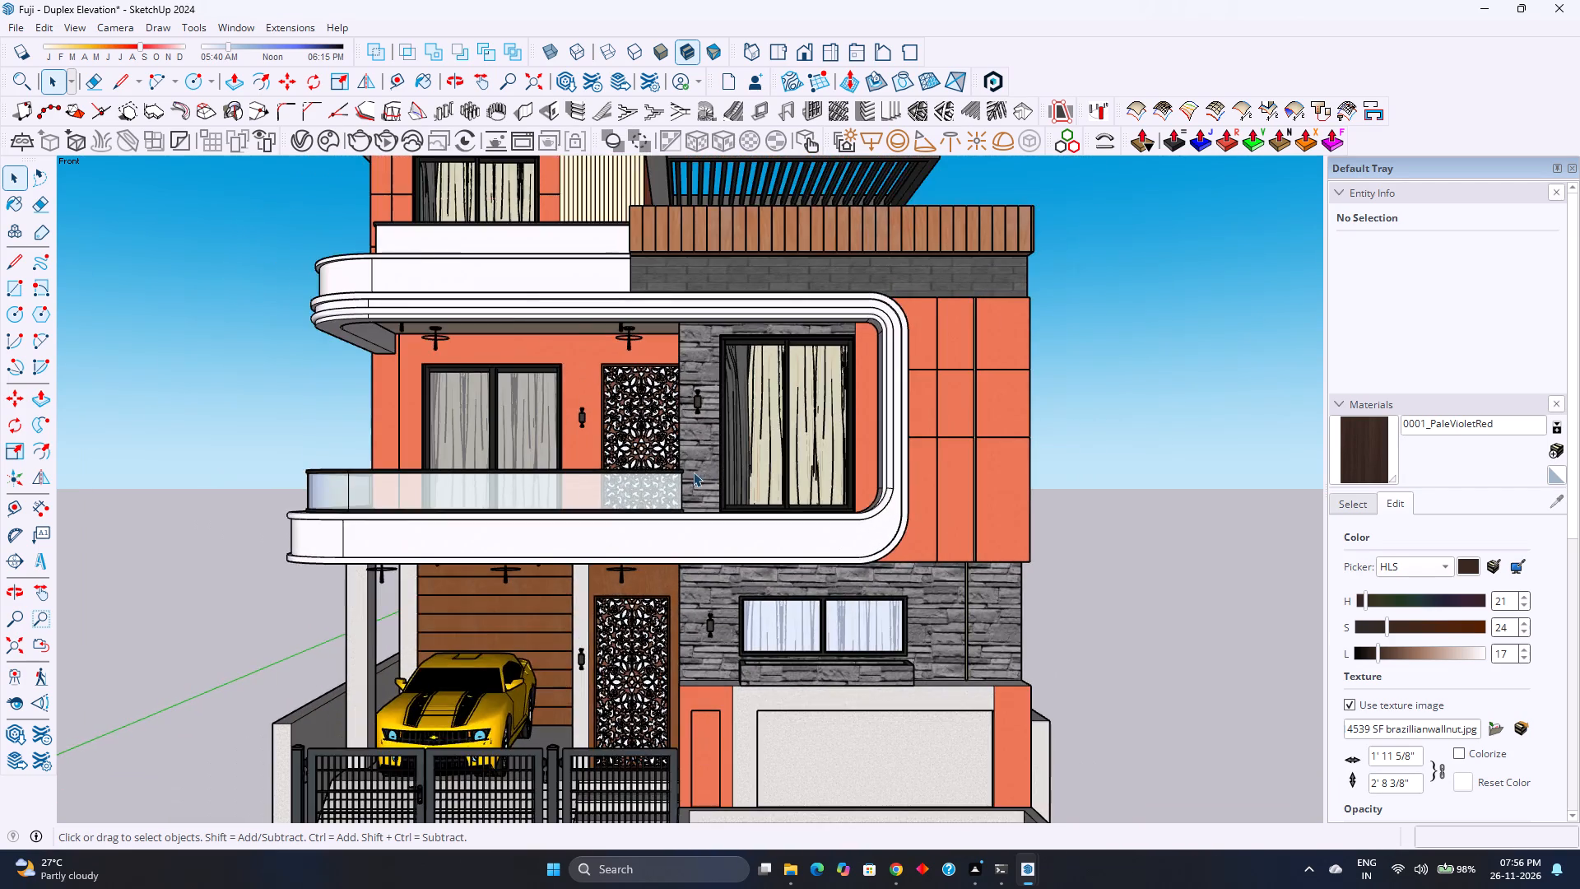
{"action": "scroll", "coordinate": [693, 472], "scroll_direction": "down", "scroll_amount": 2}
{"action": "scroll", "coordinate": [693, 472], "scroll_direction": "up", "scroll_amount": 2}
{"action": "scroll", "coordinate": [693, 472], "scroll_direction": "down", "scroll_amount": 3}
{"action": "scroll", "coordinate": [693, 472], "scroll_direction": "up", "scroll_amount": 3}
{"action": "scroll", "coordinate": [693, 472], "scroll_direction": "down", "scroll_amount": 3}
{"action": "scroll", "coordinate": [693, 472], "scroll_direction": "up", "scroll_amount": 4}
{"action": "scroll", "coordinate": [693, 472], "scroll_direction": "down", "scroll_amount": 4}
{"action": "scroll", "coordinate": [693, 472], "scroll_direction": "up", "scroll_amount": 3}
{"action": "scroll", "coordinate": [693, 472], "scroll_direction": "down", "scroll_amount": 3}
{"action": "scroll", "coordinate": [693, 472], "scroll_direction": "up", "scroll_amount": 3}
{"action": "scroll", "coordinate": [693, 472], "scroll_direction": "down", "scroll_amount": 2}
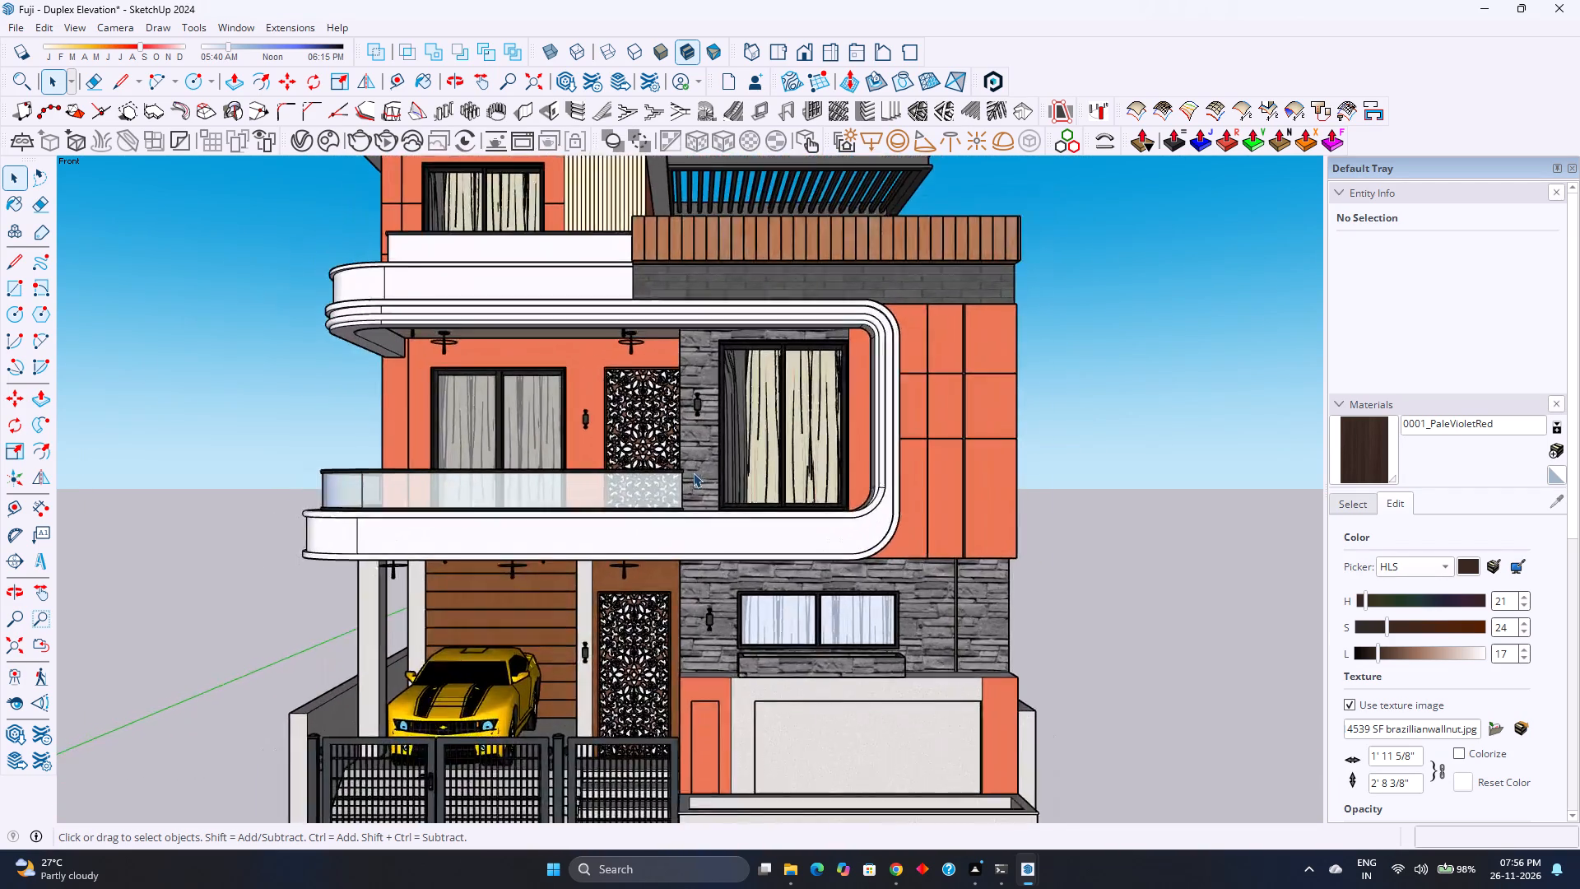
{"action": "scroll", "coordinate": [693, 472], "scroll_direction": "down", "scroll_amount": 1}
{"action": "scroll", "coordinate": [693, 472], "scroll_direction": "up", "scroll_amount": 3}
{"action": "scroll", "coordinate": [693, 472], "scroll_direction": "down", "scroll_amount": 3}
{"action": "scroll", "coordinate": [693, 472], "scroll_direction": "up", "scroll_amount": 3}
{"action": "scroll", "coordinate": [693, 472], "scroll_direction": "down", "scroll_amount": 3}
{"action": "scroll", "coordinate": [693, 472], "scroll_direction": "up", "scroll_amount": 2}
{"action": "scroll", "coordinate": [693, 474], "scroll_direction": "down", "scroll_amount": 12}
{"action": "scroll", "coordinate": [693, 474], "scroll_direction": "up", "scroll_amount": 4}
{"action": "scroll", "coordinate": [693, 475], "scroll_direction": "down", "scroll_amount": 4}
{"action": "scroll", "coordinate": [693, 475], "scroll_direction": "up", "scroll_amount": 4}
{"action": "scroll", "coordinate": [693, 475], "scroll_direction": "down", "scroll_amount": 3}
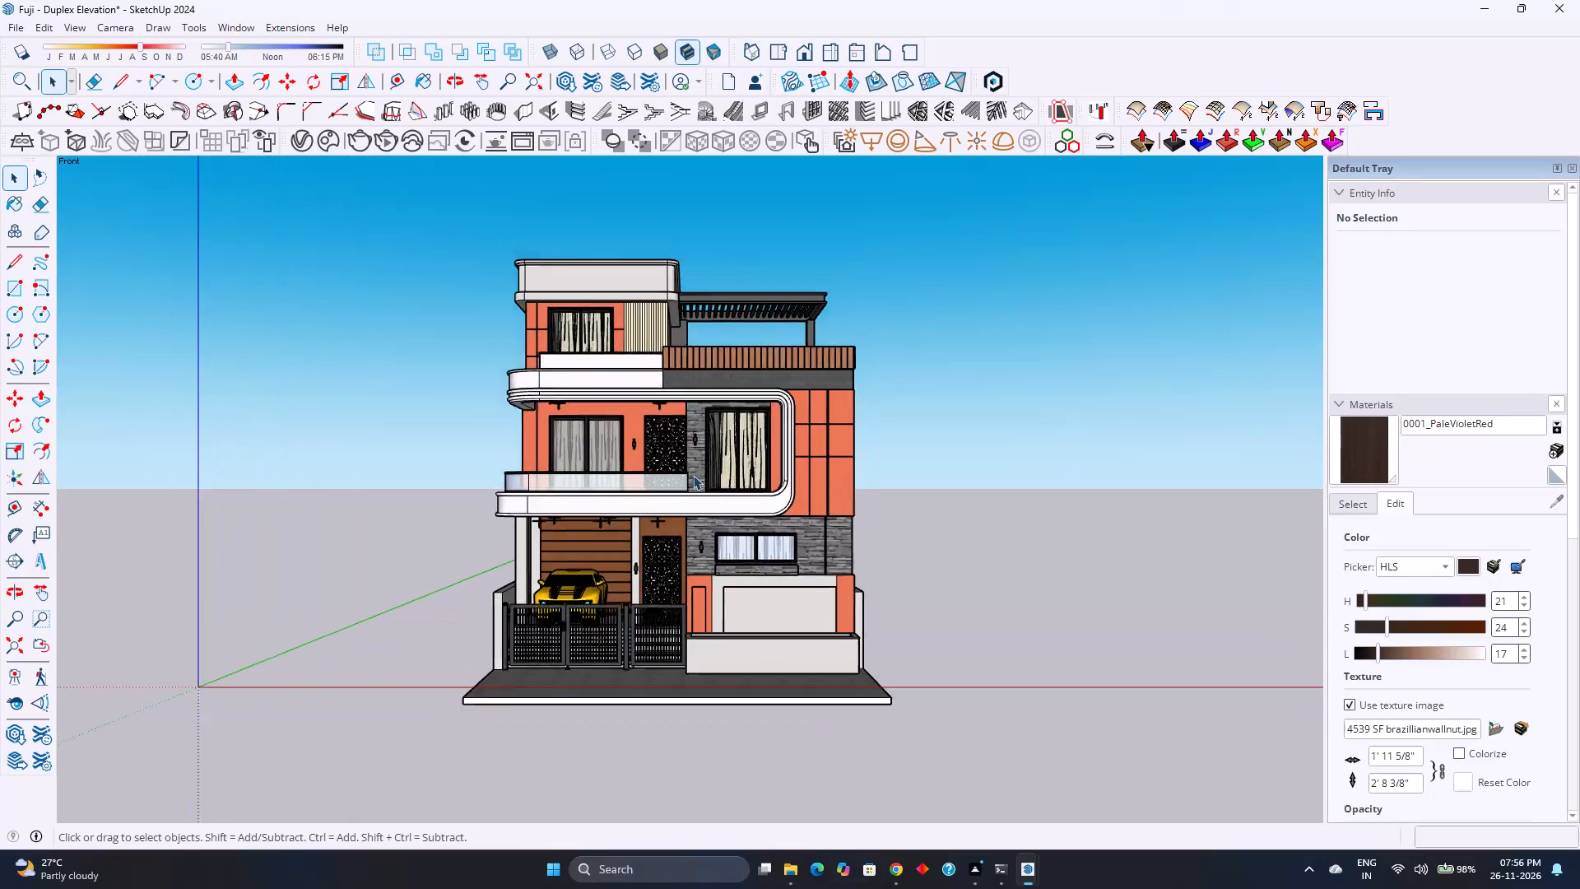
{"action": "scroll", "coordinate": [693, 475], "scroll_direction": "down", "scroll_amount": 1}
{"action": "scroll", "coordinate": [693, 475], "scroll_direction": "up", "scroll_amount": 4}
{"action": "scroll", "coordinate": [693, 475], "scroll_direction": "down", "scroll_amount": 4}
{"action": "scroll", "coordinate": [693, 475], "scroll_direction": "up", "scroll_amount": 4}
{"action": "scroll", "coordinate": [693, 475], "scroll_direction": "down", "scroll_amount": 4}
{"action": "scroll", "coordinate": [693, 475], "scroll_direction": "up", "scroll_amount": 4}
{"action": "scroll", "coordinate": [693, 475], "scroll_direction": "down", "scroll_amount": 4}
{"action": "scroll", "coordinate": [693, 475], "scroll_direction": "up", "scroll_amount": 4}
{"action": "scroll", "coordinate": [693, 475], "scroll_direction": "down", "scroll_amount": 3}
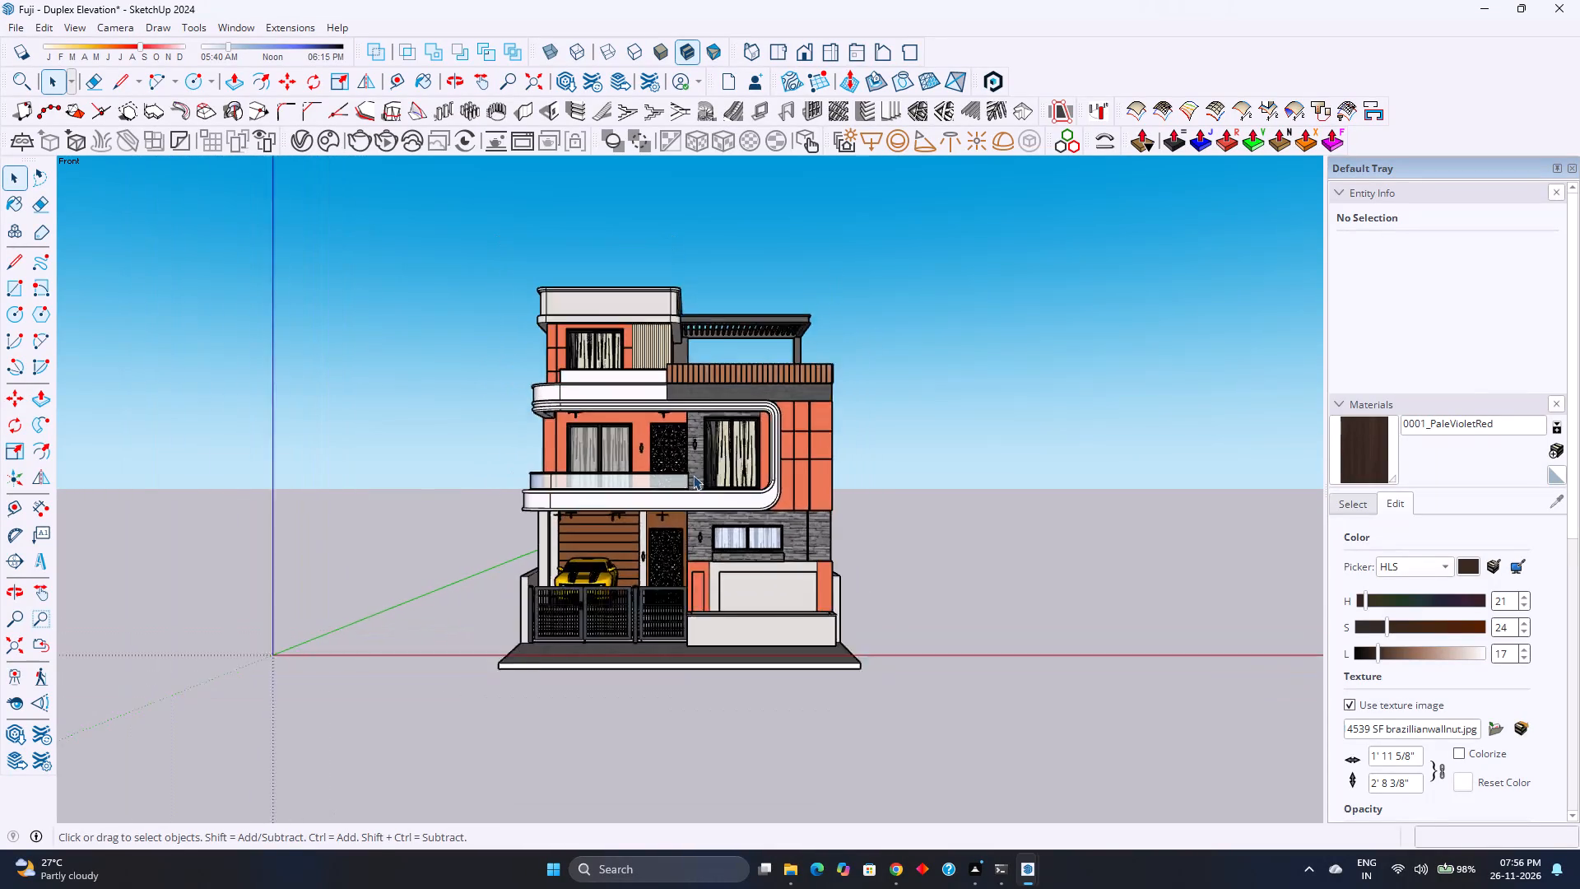
Examine the duplex's front facade at close range and as a whole, including the curved balcony frame, windows, jali panels and entrance gate.
{"action": "scroll", "coordinate": [693, 475], "scroll_direction": "down", "scroll_amount": 1}
{"action": "scroll", "coordinate": [693, 475], "scroll_direction": "up", "scroll_amount": 4}
{"action": "scroll", "coordinate": [693, 475], "scroll_direction": "down", "scroll_amount": 4}
{"action": "scroll", "coordinate": [693, 475], "scroll_direction": "up", "scroll_amount": 3}
{"action": "scroll", "coordinate": [693, 475], "scroll_direction": "down", "scroll_amount": 3}
{"action": "scroll", "coordinate": [693, 475], "scroll_direction": "up", "scroll_amount": 3}
{"action": "scroll", "coordinate": [693, 475], "scroll_direction": "down", "scroll_amount": 1}
{"action": "scroll", "coordinate": [693, 475], "scroll_direction": "up", "scroll_amount": 7}
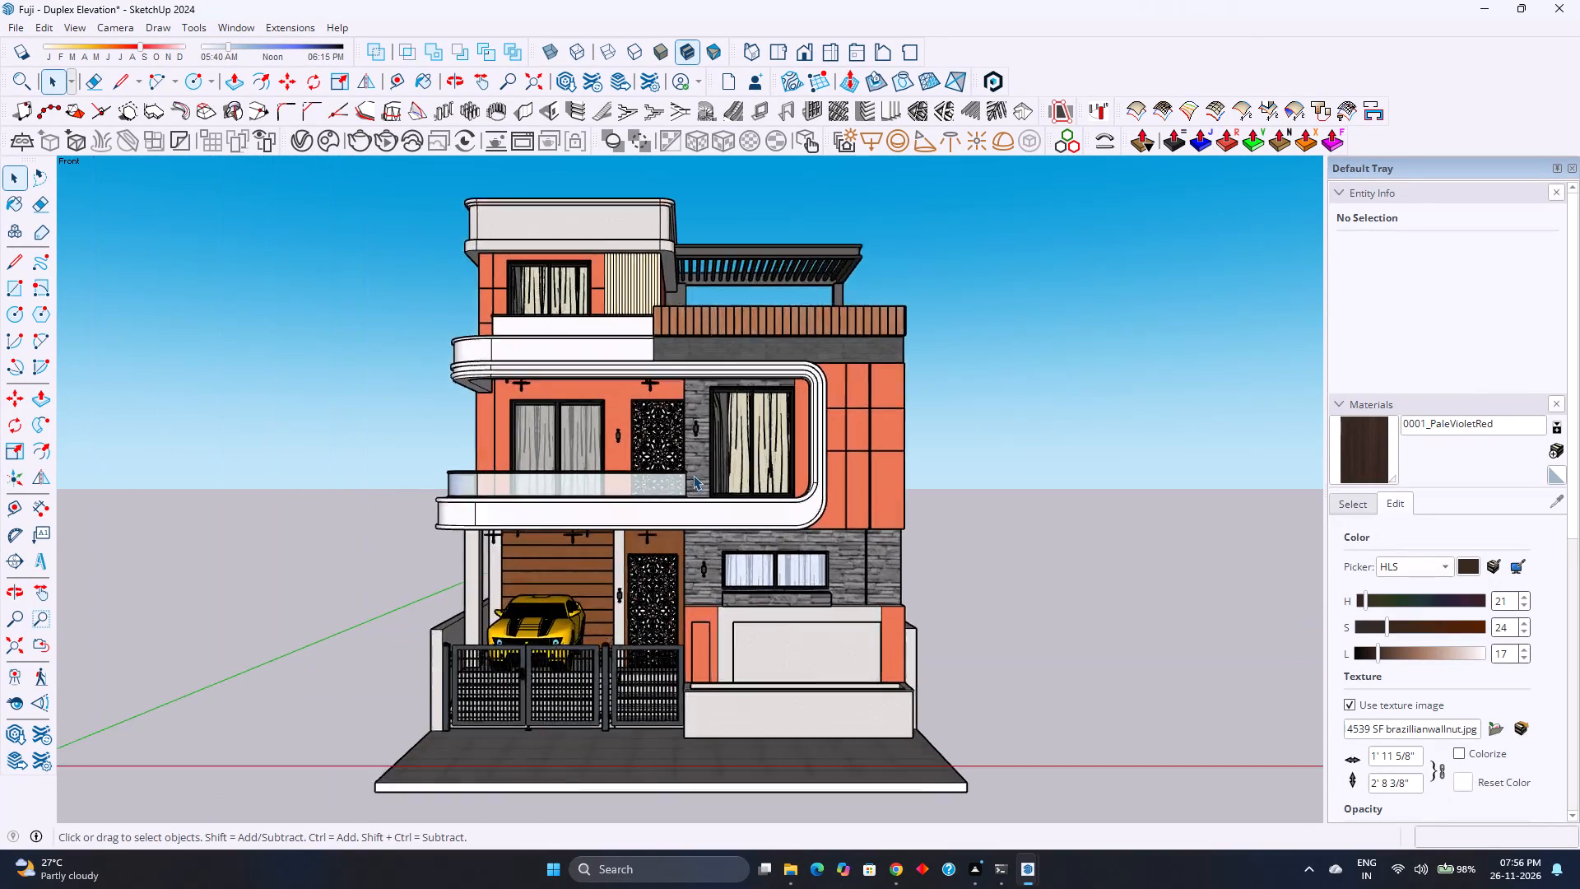
{"action": "scroll", "coordinate": [692, 476], "scroll_direction": "down", "scroll_amount": 3}
{"action": "scroll", "coordinate": [691, 476], "scroll_direction": "up", "scroll_amount": 3}
{"action": "scroll", "coordinate": [691, 476], "scroll_direction": "down", "scroll_amount": 4}
{"action": "scroll", "coordinate": [691, 476], "scroll_direction": "up", "scroll_amount": 4}
{"action": "scroll", "coordinate": [691, 476], "scroll_direction": "down", "scroll_amount": 4}
{"action": "scroll", "coordinate": [691, 476], "scroll_direction": "up", "scroll_amount": 4}
{"action": "scroll", "coordinate": [691, 476], "scroll_direction": "down", "scroll_amount": 4}
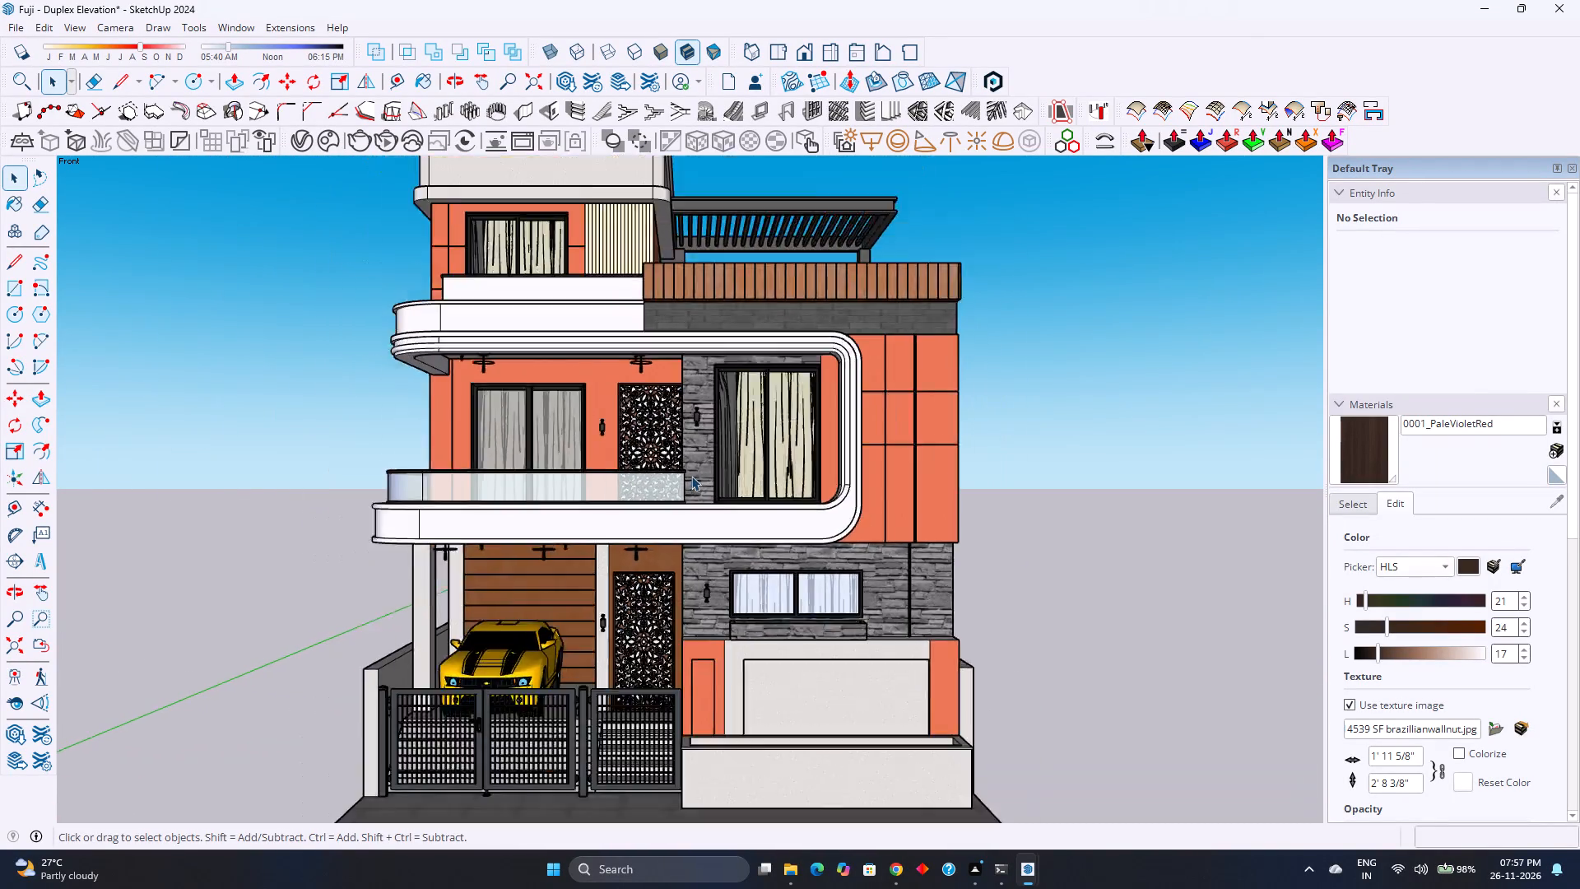
{"action": "scroll", "coordinate": [691, 476], "scroll_direction": "up", "scroll_amount": 4}
{"action": "scroll", "coordinate": [689, 483], "scroll_direction": "down", "scroll_amount": 2}
{"action": "scroll", "coordinate": [689, 483], "scroll_direction": "up", "scroll_amount": 3}
{"action": "scroll", "coordinate": [689, 483], "scroll_direction": "down", "scroll_amount": 3}
{"action": "scroll", "coordinate": [689, 483], "scroll_direction": "up", "scroll_amount": 3}
{"action": "scroll", "coordinate": [689, 483], "scroll_direction": "down", "scroll_amount": 3}
{"action": "scroll", "coordinate": [689, 483], "scroll_direction": "up", "scroll_amount": 4}
{"action": "scroll", "coordinate": [689, 483], "scroll_direction": "down", "scroll_amount": 4}
{"action": "scroll", "coordinate": [689, 483], "scroll_direction": "up", "scroll_amount": 3}
{"action": "scroll", "coordinate": [689, 483], "scroll_direction": "down", "scroll_amount": 1}
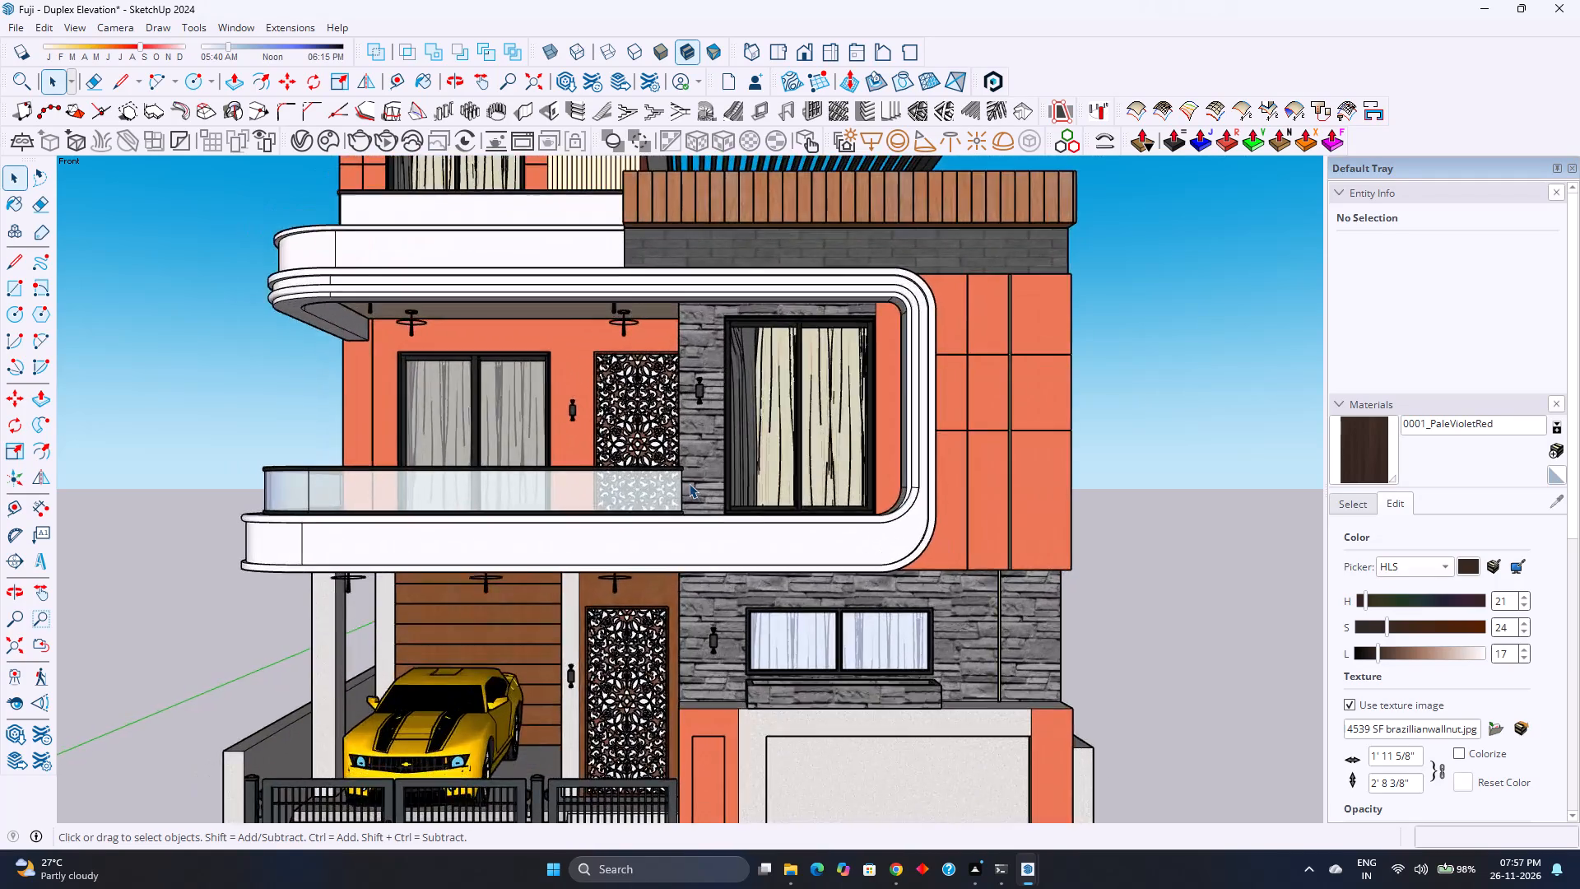
{"action": "scroll", "coordinate": [689, 483], "scroll_direction": "down", "scroll_amount": 3}
{"action": "scroll", "coordinate": [689, 483], "scroll_direction": "up", "scroll_amount": 4}
{"action": "scroll", "coordinate": [689, 483], "scroll_direction": "down", "scroll_amount": 3}
{"action": "scroll", "coordinate": [689, 483], "scroll_direction": "up", "scroll_amount": 3}
{"action": "scroll", "coordinate": [689, 483], "scroll_direction": "down", "scroll_amount": 4}
{"action": "scroll", "coordinate": [689, 483], "scroll_direction": "up", "scroll_amount": 4}
{"action": "scroll", "coordinate": [689, 483], "scroll_direction": "down", "scroll_amount": 8}
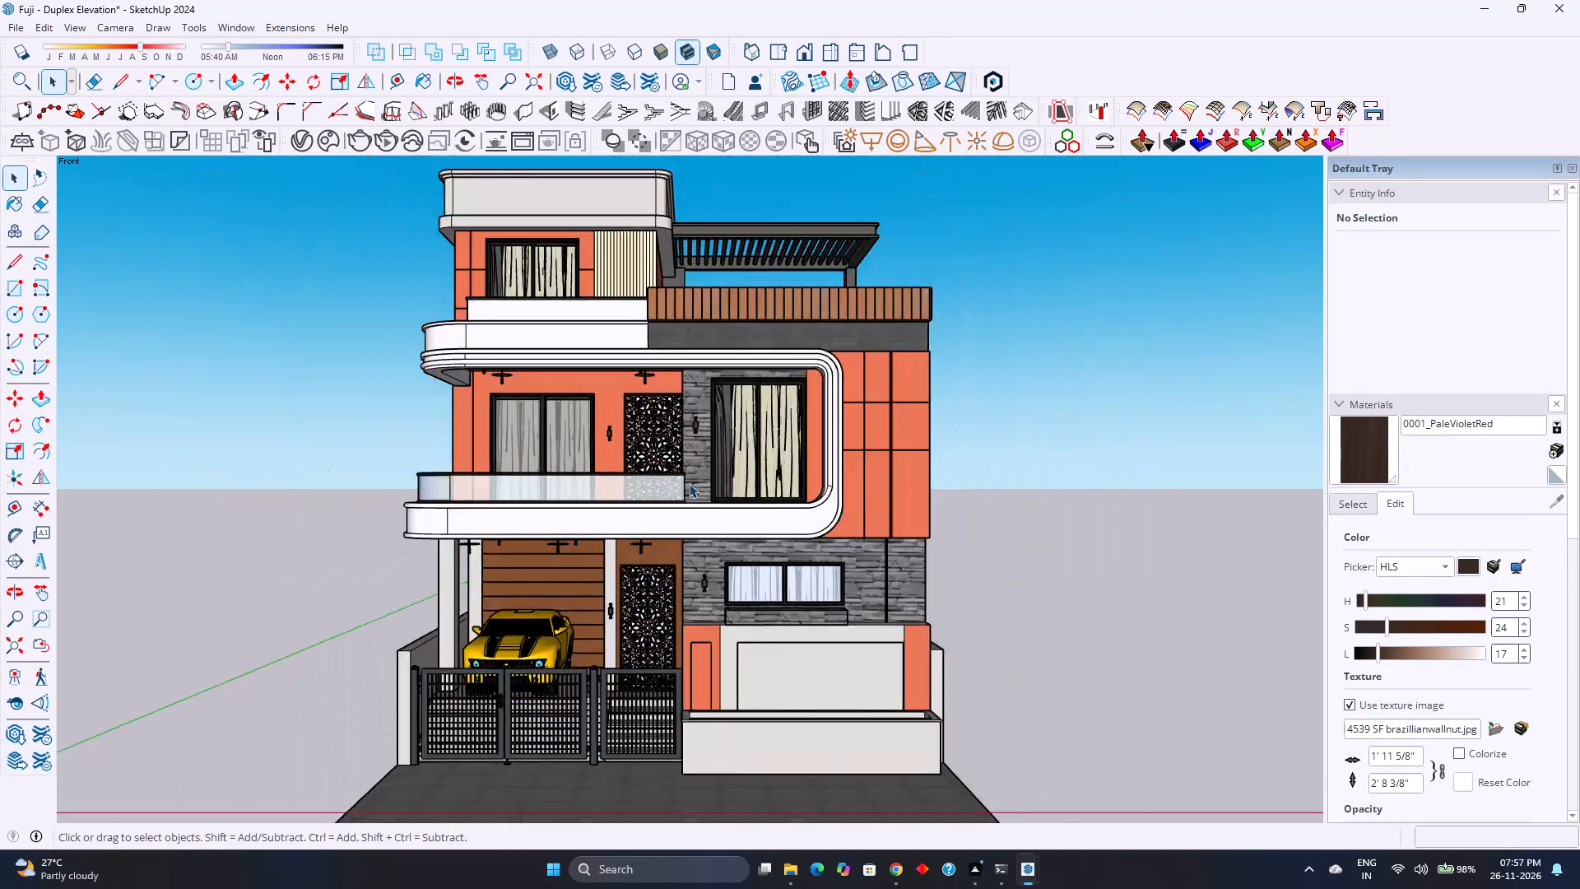
Inspect the duplex from the front corner and from the front, checking the side wall, stone cladding, balcony and car porch.
{"action": "middle_click_drag", "start_coordinate": [688, 482], "coordinate": [583, 488]}
{"action": "middle_click", "coordinate": [583, 488]}
{"action": "scroll", "coordinate": [585, 488], "scroll_direction": "up", "scroll_amount": 4}
{"action": "scroll", "coordinate": [585, 488], "scroll_direction": "down", "scroll_amount": 5}
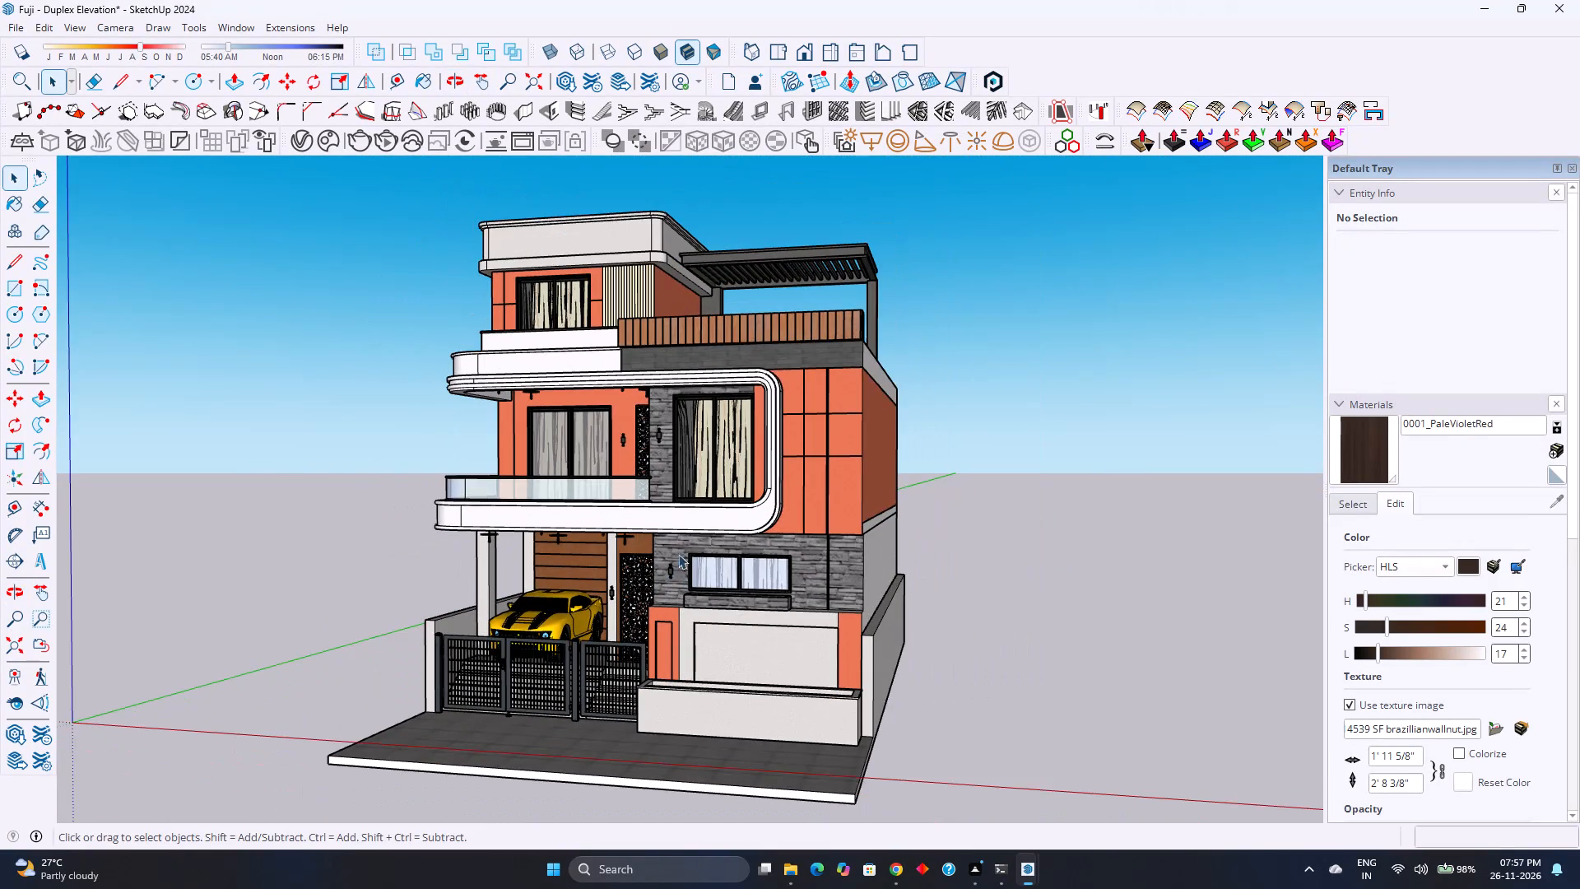
{"action": "scroll", "coordinate": [690, 520], "scroll_direction": "up", "scroll_amount": 4}
{"action": "scroll", "coordinate": [690, 520], "scroll_direction": "down", "scroll_amount": 3}
{"action": "middle_click_drag", "start_coordinate": [667, 524], "coordinate": [811, 537]}
{"action": "middle_click", "coordinate": [811, 537]}
{"action": "middle_click", "coordinate": [811, 537]}
{"action": "scroll", "coordinate": [810, 535], "scroll_direction": "up", "scroll_amount": 3}
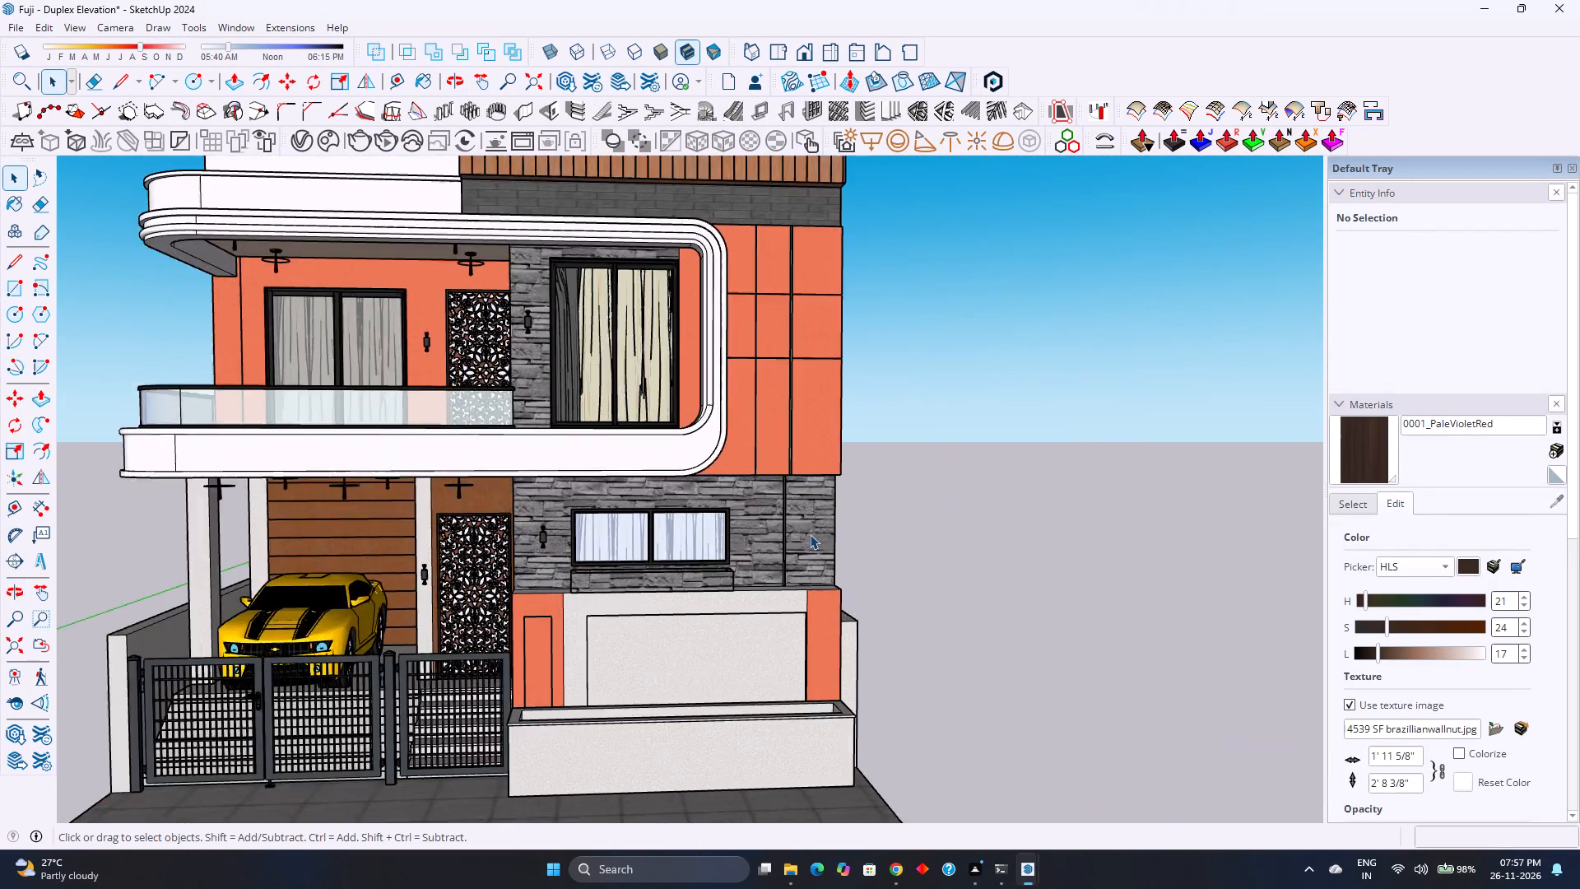
{"action": "scroll", "coordinate": [806, 534], "scroll_direction": "down", "scroll_amount": 3}
{"action": "scroll", "coordinate": [559, 467], "scroll_direction": "up", "scroll_amount": 4}
{"action": "scroll", "coordinate": [559, 467], "scroll_direction": "down", "scroll_amount": 3}
{"action": "scroll", "coordinate": [559, 467], "scroll_direction": "up", "scroll_amount": 4}
{"action": "scroll", "coordinate": [559, 467], "scroll_direction": "down", "scroll_amount": 4}
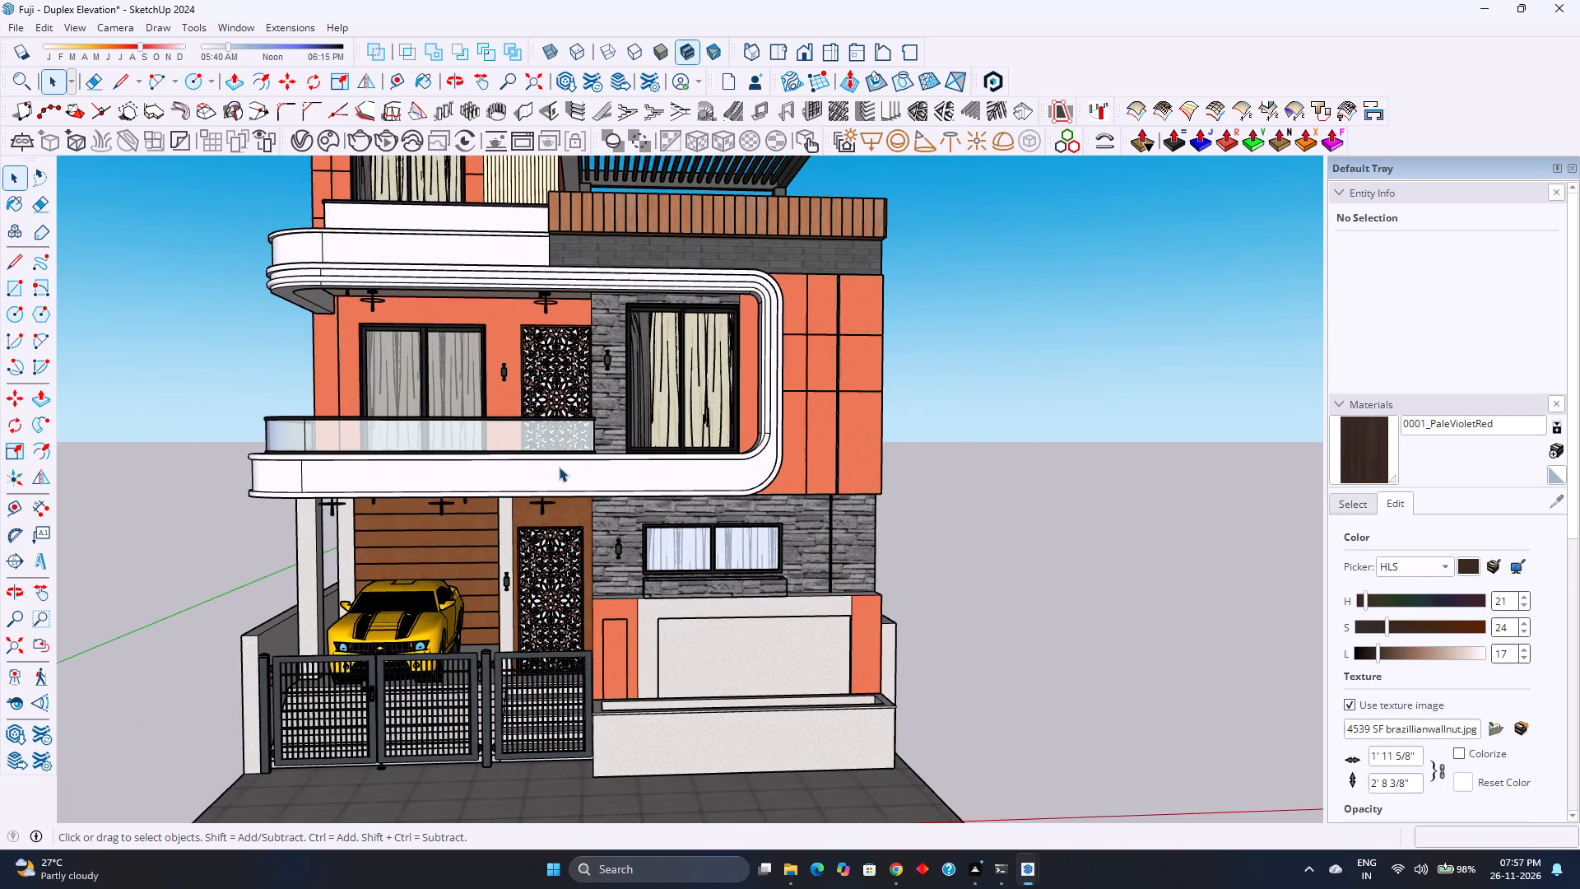
{"action": "scroll", "coordinate": [596, 456], "scroll_direction": "down", "scroll_amount": 2}
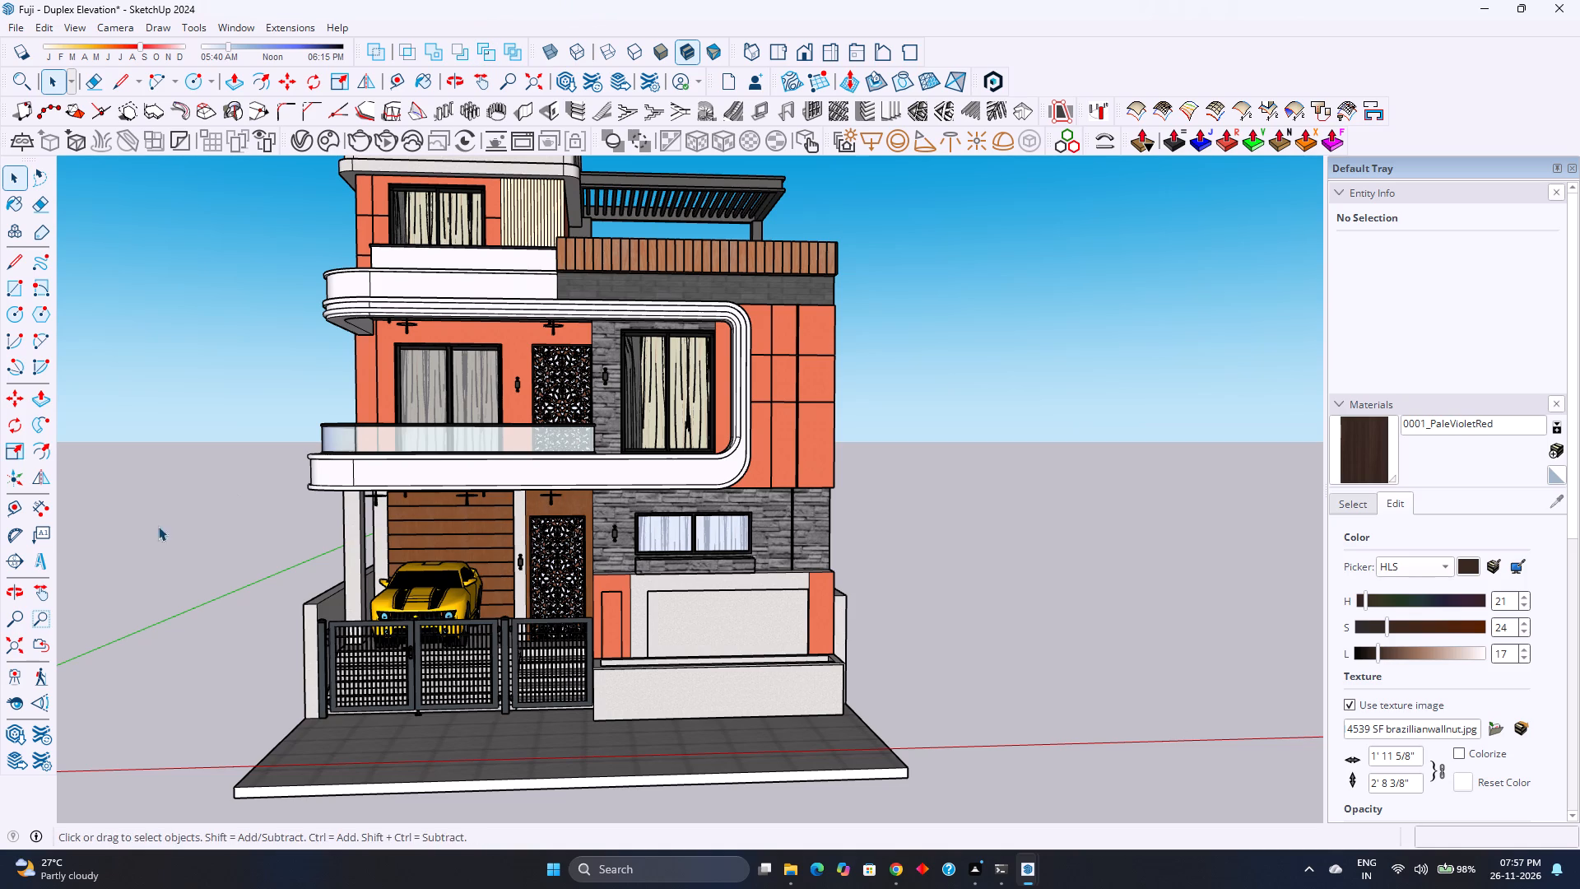
Return the duplex to the standard Front view and fit the whole model in view.
{"action": "left_click", "coordinate": [20, 642]}
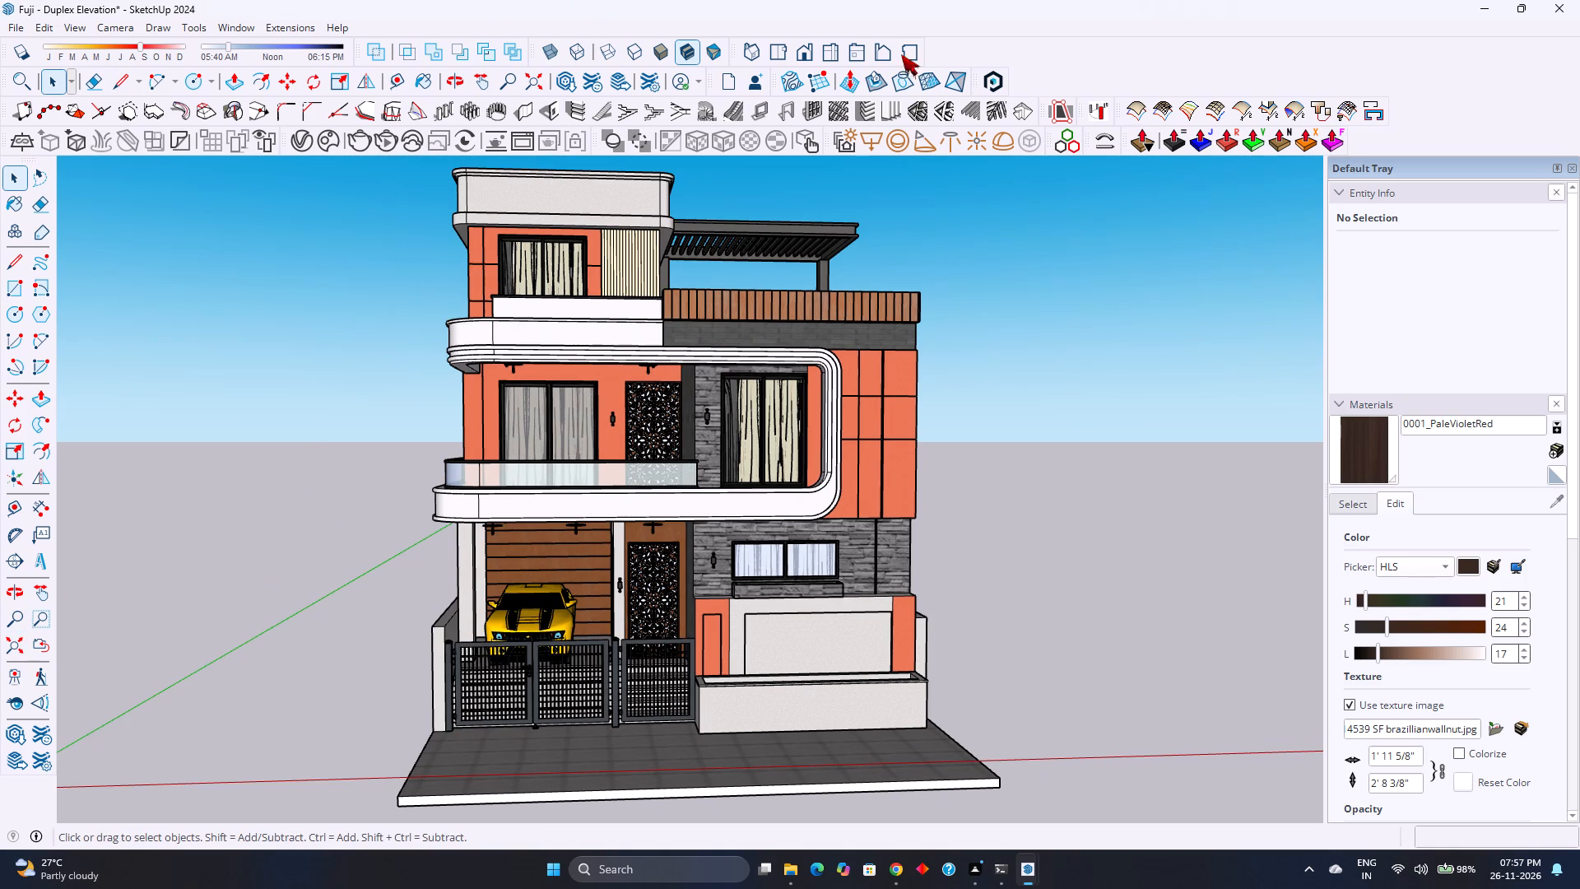
{"action": "left_click", "coordinate": [815, 47]}
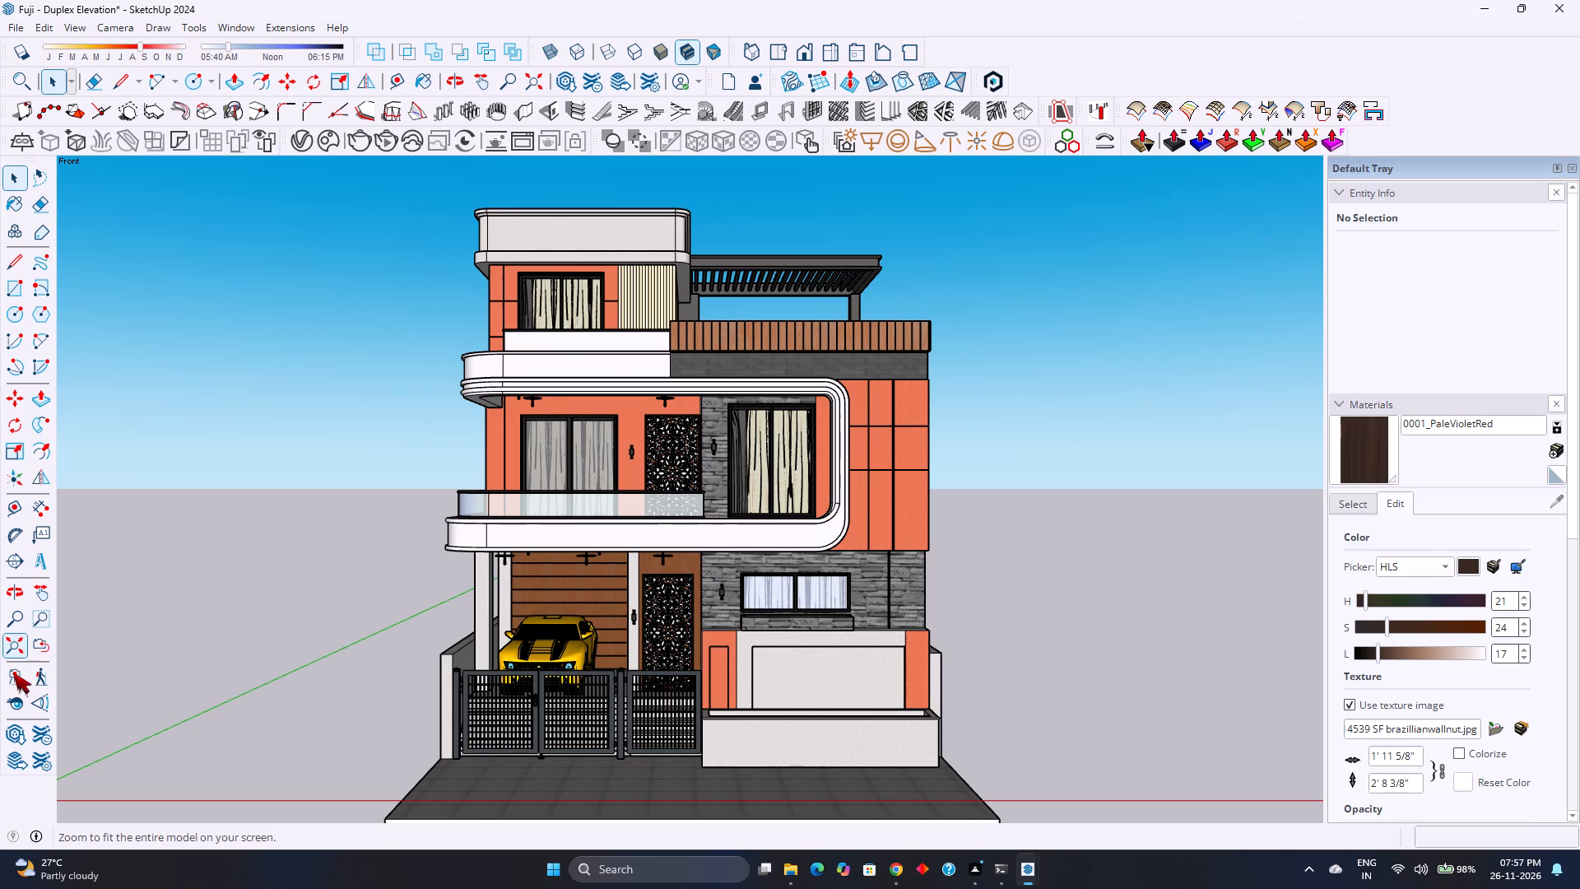
{"action": "left_click", "coordinate": [20, 651]}
{"action": "scroll", "coordinate": [567, 431], "scroll_direction": "down", "scroll_amount": 4}
{"action": "scroll", "coordinate": [567, 431], "scroll_direction": "up", "scroll_amount": 3}
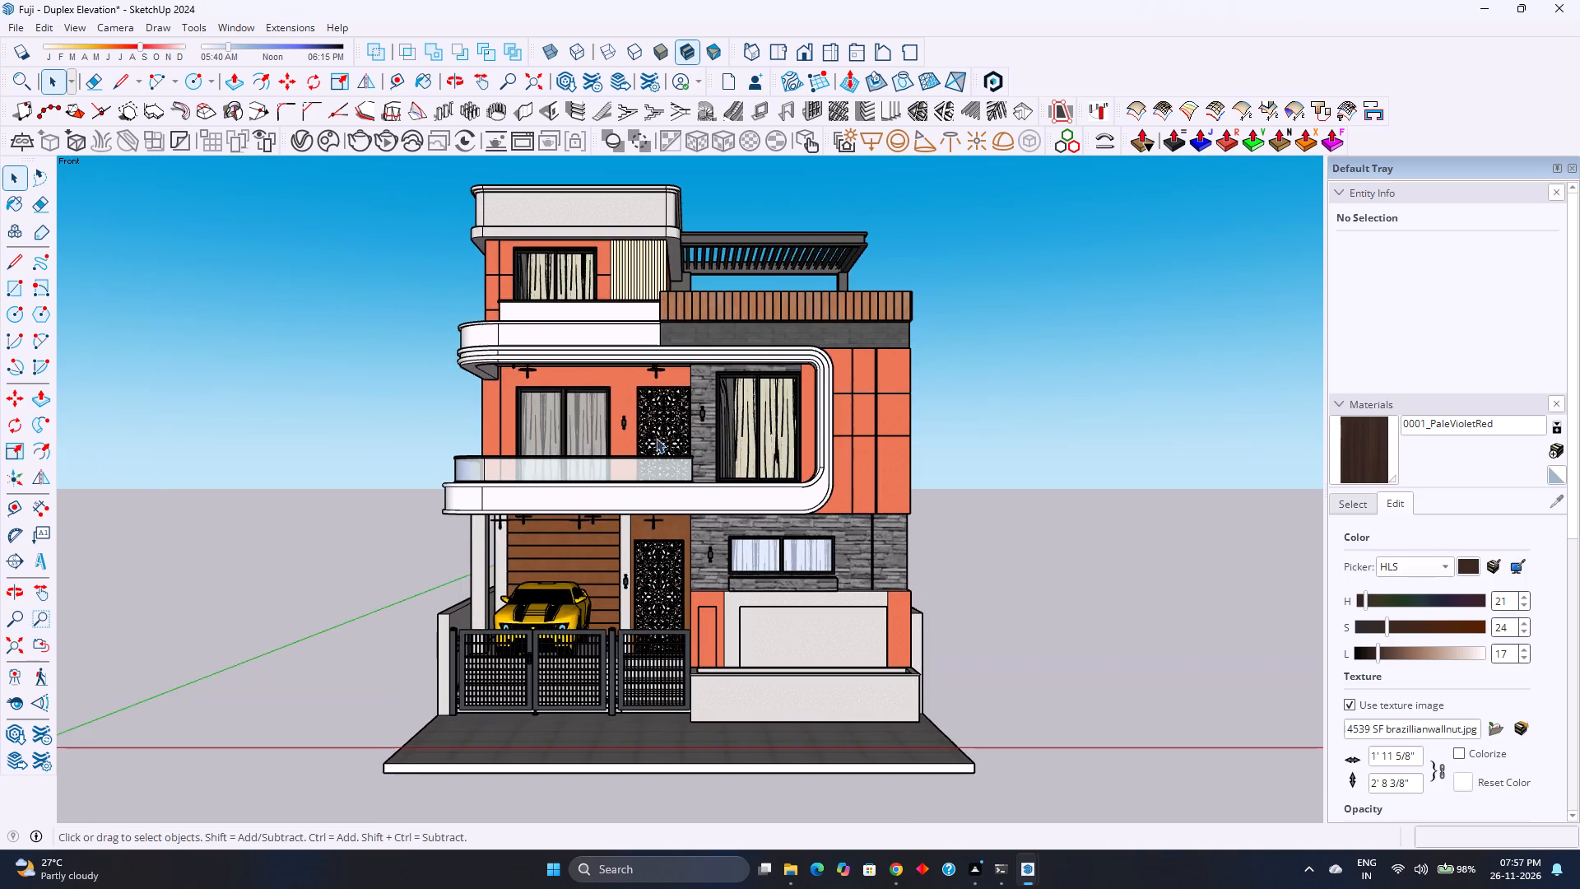
{"action": "scroll", "coordinate": [662, 438], "scroll_direction": "down", "scroll_amount": 2}
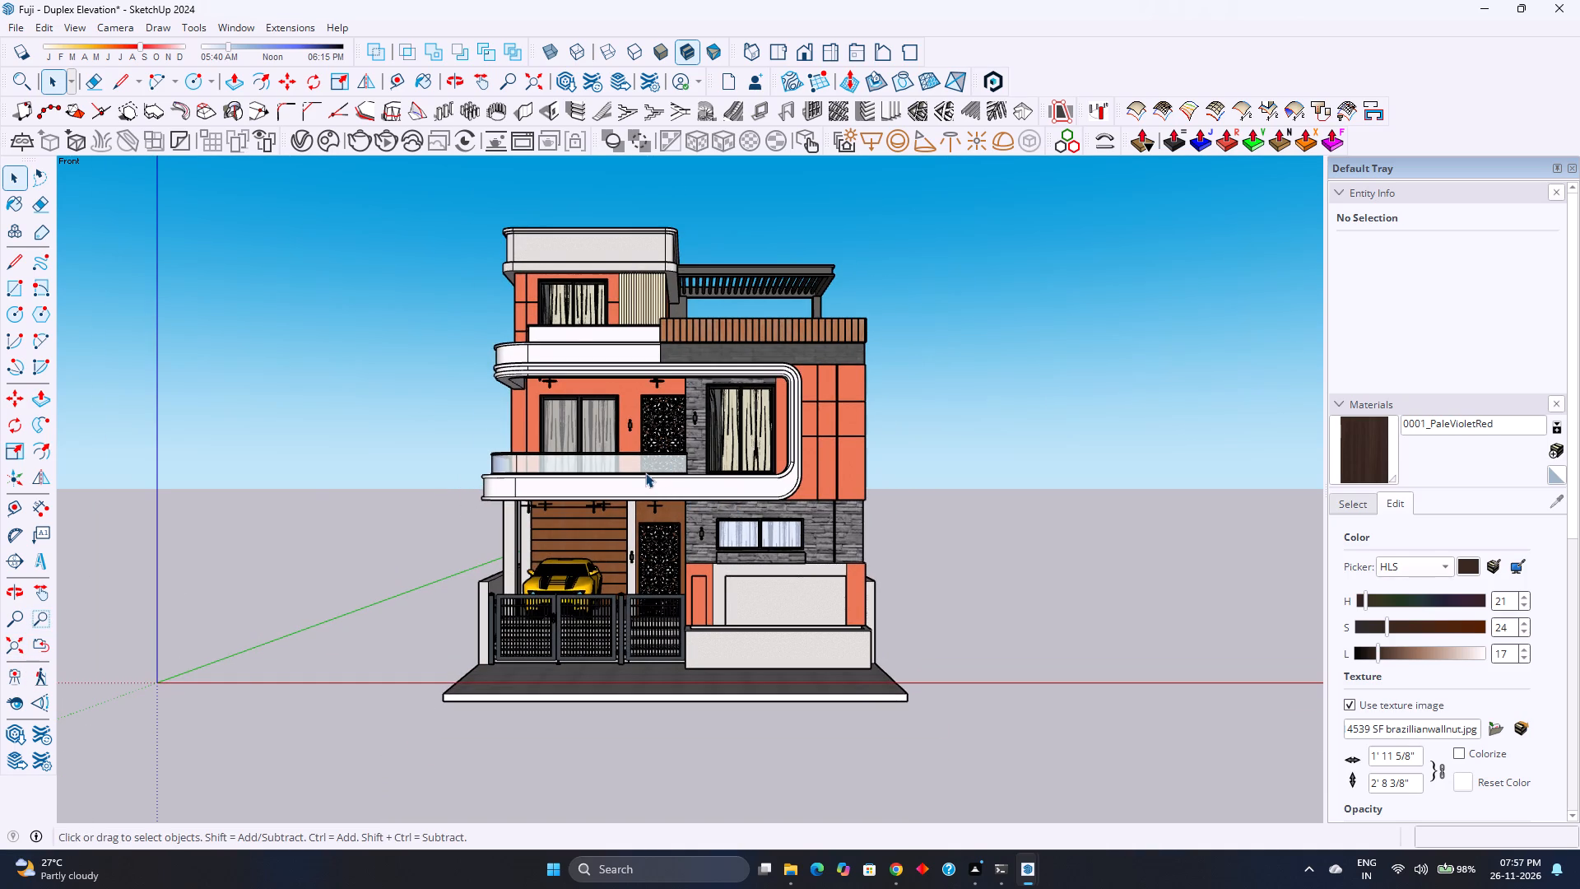
{"action": "scroll", "coordinate": [644, 472], "scroll_direction": "up", "scroll_amount": 1}
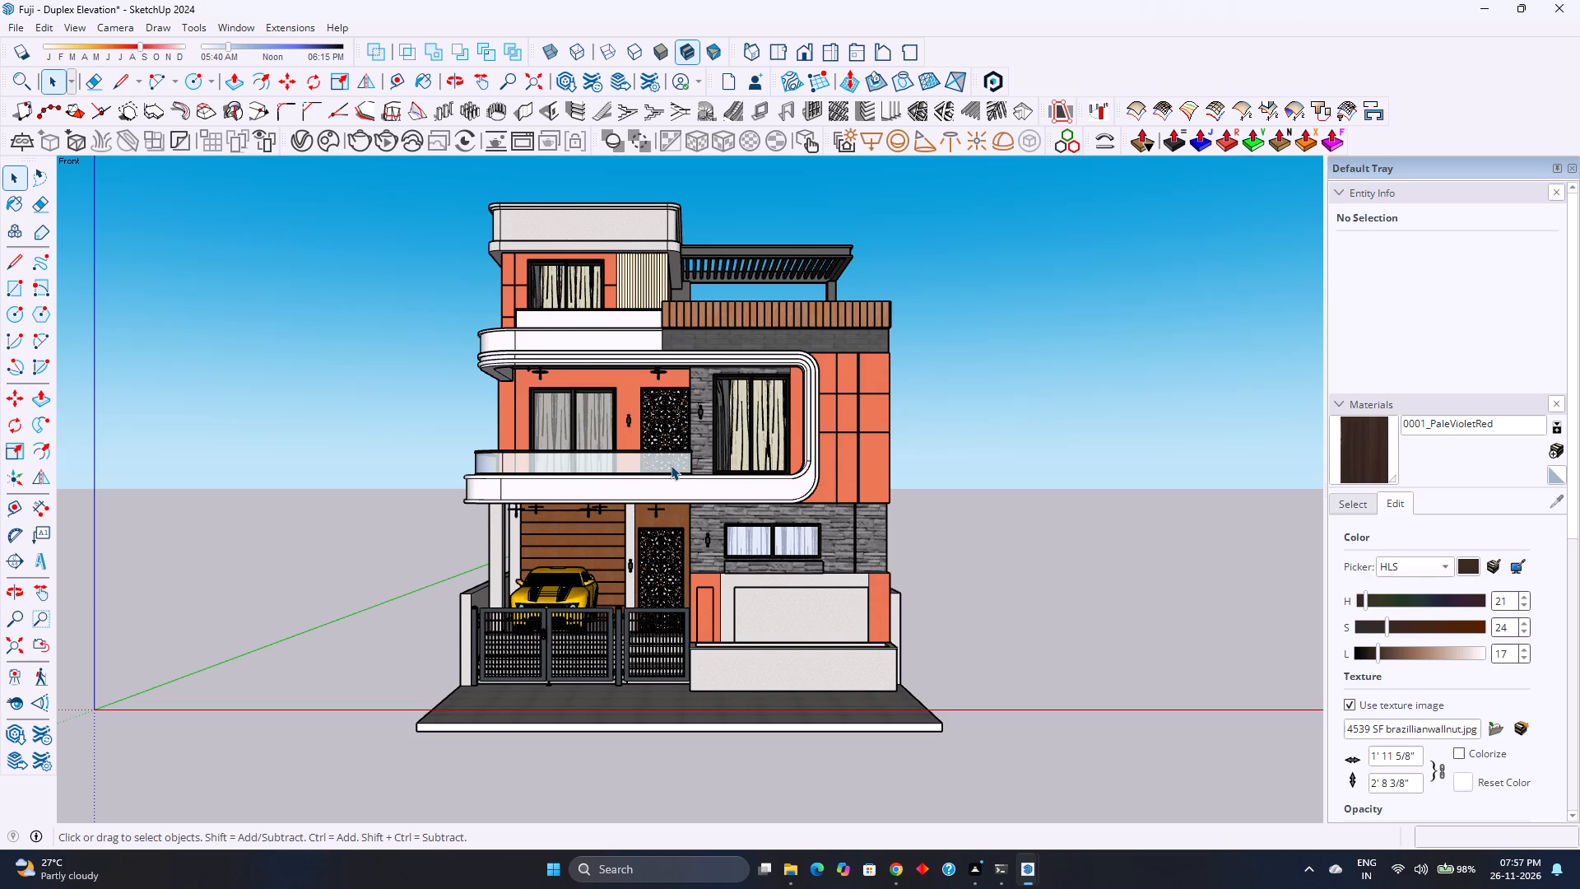
{"action": "scroll", "coordinate": [675, 465], "scroll_direction": "up", "scroll_amount": 2}
{"action": "scroll", "coordinate": [675, 465], "scroll_direction": "down", "scroll_amount": 2}
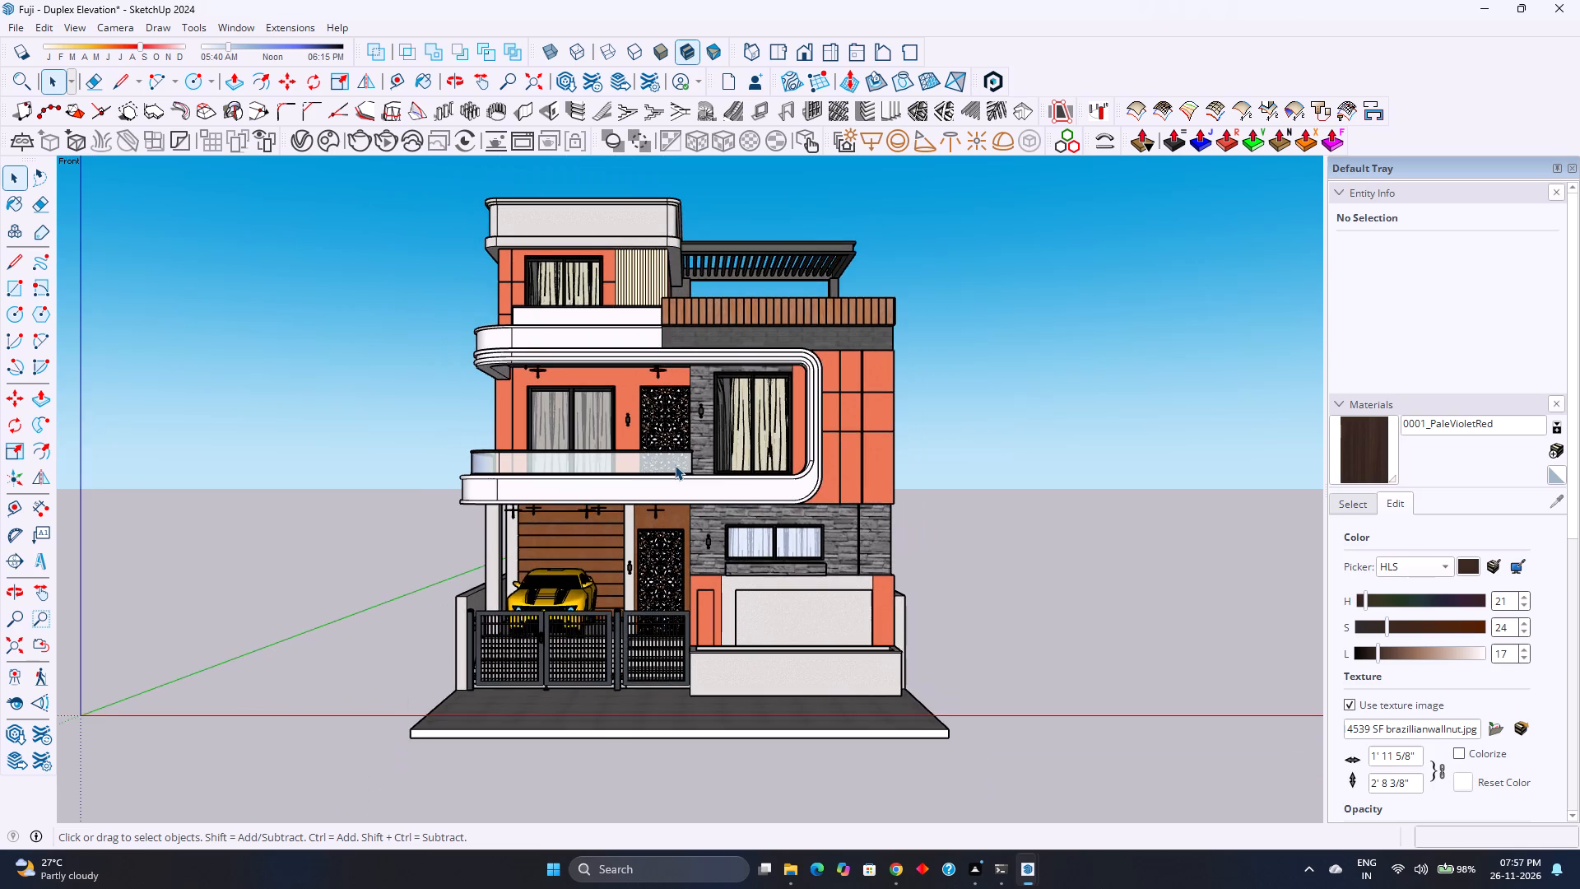
{"action": "scroll", "coordinate": [675, 465], "scroll_direction": "up", "scroll_amount": 1}
{"action": "left_click", "coordinate": [5, 650]}
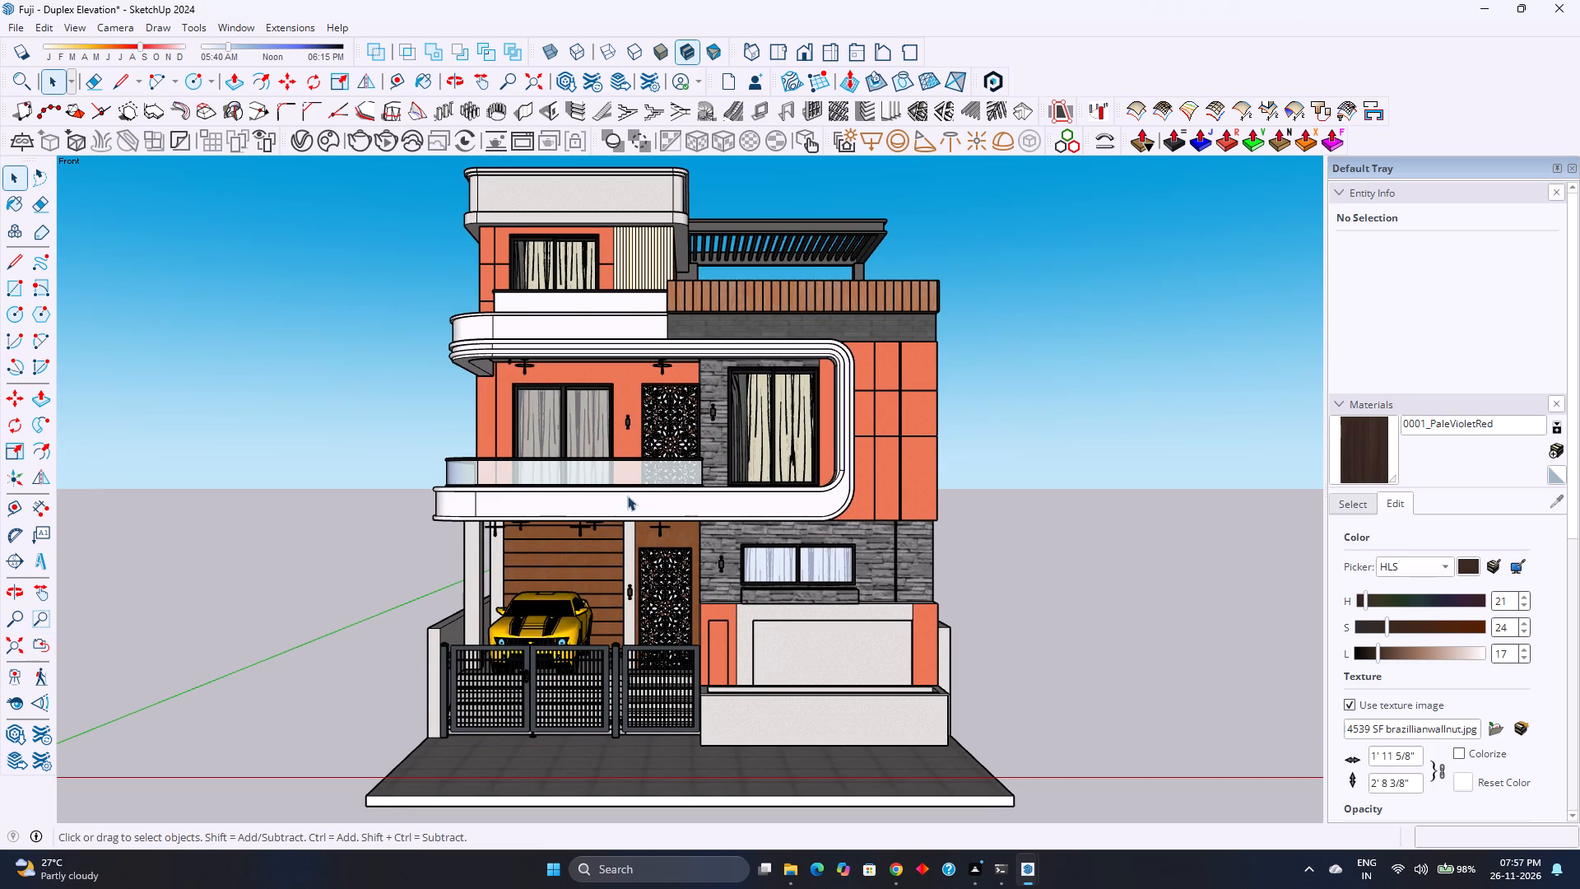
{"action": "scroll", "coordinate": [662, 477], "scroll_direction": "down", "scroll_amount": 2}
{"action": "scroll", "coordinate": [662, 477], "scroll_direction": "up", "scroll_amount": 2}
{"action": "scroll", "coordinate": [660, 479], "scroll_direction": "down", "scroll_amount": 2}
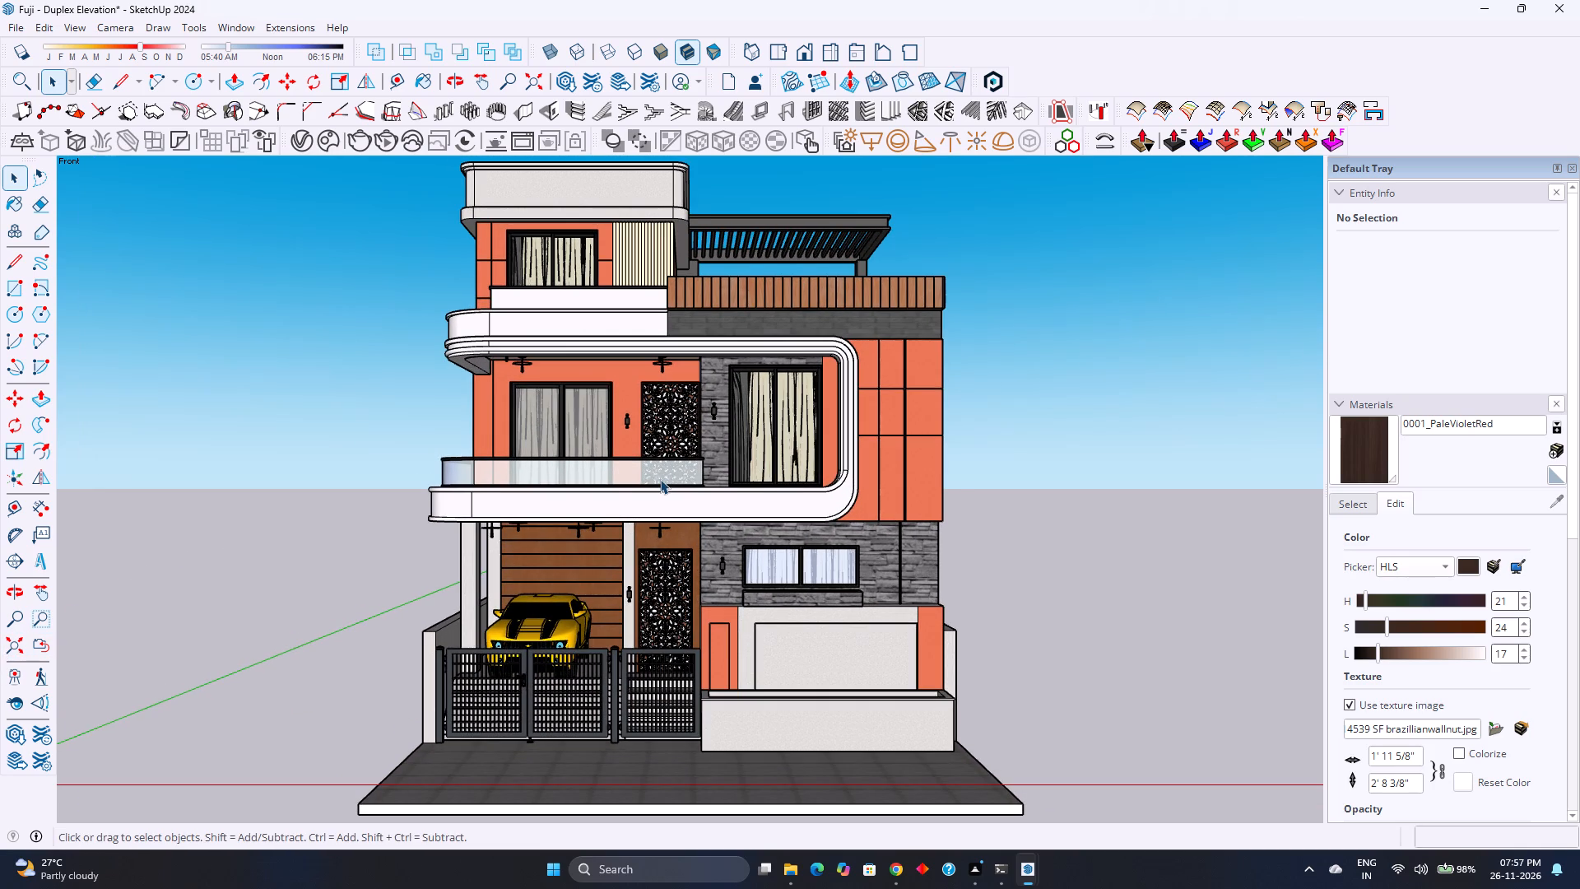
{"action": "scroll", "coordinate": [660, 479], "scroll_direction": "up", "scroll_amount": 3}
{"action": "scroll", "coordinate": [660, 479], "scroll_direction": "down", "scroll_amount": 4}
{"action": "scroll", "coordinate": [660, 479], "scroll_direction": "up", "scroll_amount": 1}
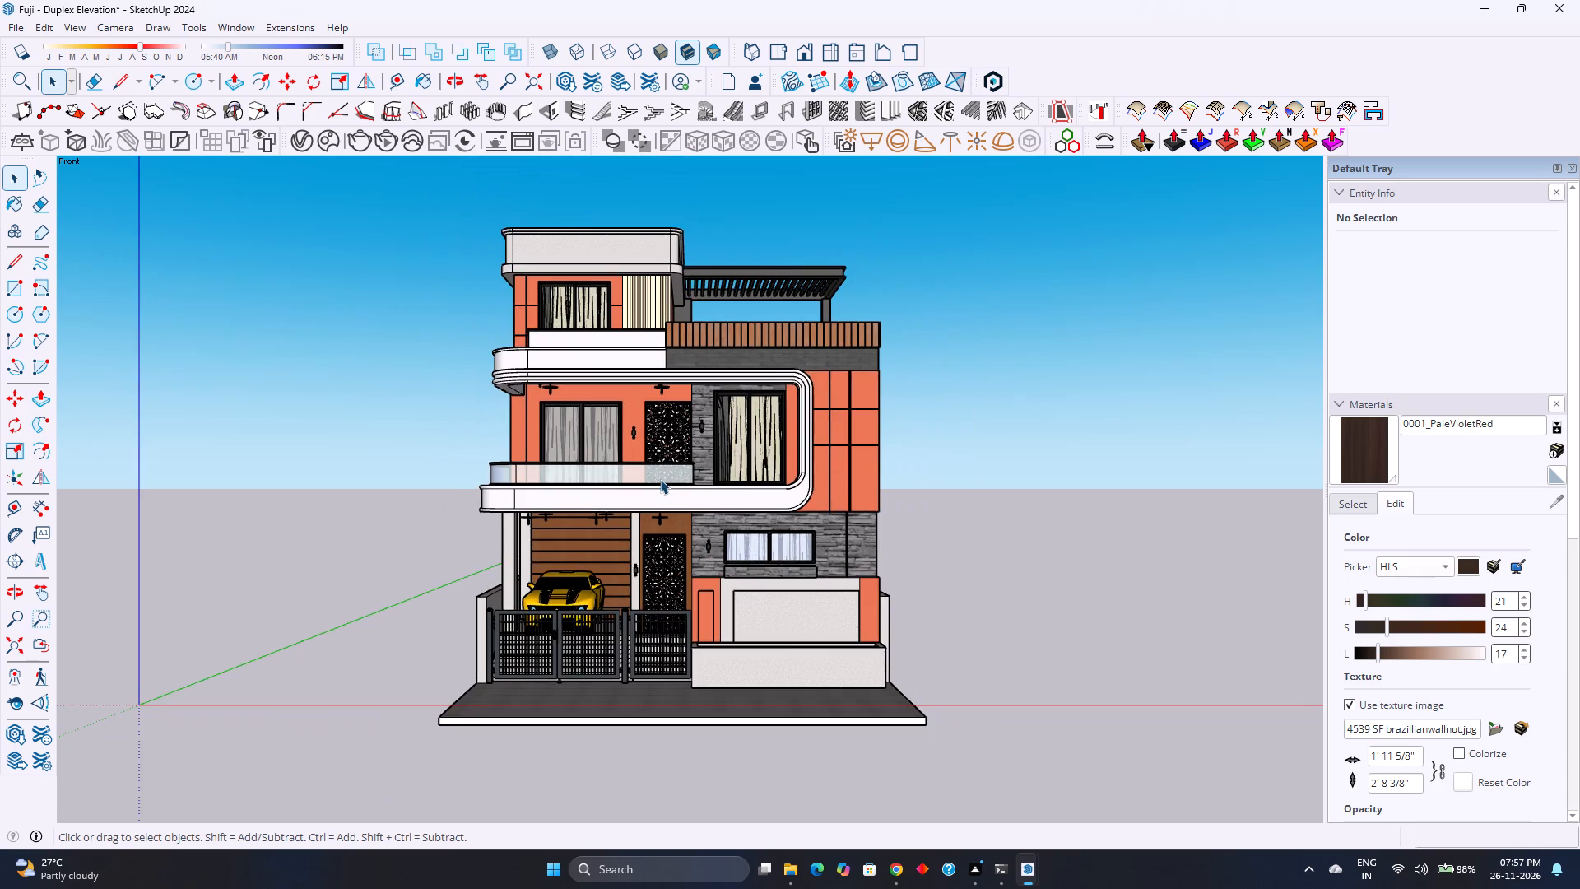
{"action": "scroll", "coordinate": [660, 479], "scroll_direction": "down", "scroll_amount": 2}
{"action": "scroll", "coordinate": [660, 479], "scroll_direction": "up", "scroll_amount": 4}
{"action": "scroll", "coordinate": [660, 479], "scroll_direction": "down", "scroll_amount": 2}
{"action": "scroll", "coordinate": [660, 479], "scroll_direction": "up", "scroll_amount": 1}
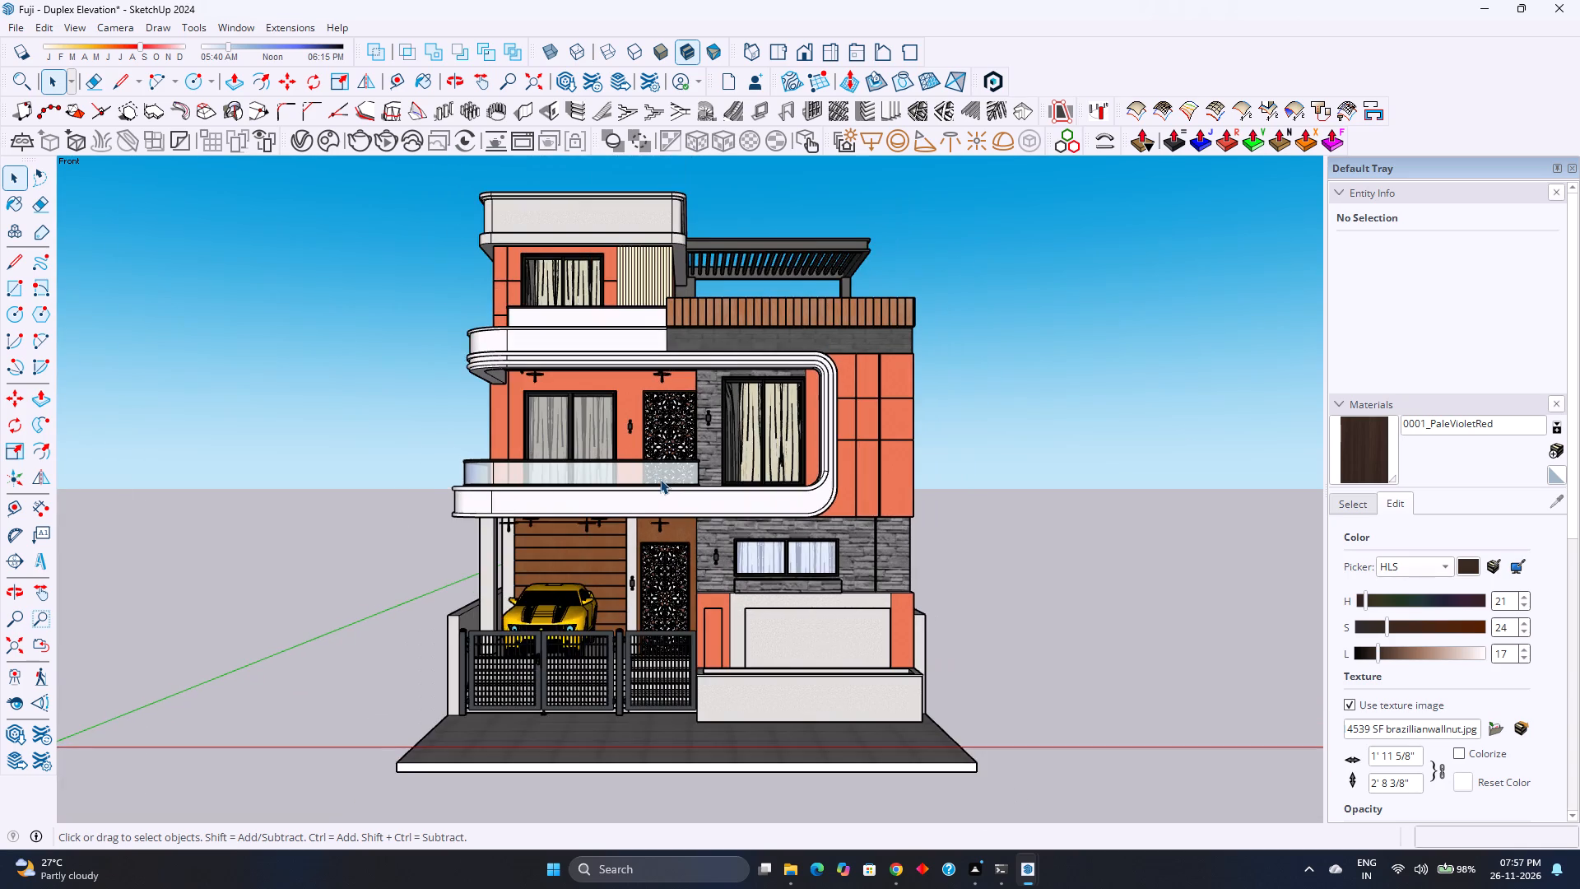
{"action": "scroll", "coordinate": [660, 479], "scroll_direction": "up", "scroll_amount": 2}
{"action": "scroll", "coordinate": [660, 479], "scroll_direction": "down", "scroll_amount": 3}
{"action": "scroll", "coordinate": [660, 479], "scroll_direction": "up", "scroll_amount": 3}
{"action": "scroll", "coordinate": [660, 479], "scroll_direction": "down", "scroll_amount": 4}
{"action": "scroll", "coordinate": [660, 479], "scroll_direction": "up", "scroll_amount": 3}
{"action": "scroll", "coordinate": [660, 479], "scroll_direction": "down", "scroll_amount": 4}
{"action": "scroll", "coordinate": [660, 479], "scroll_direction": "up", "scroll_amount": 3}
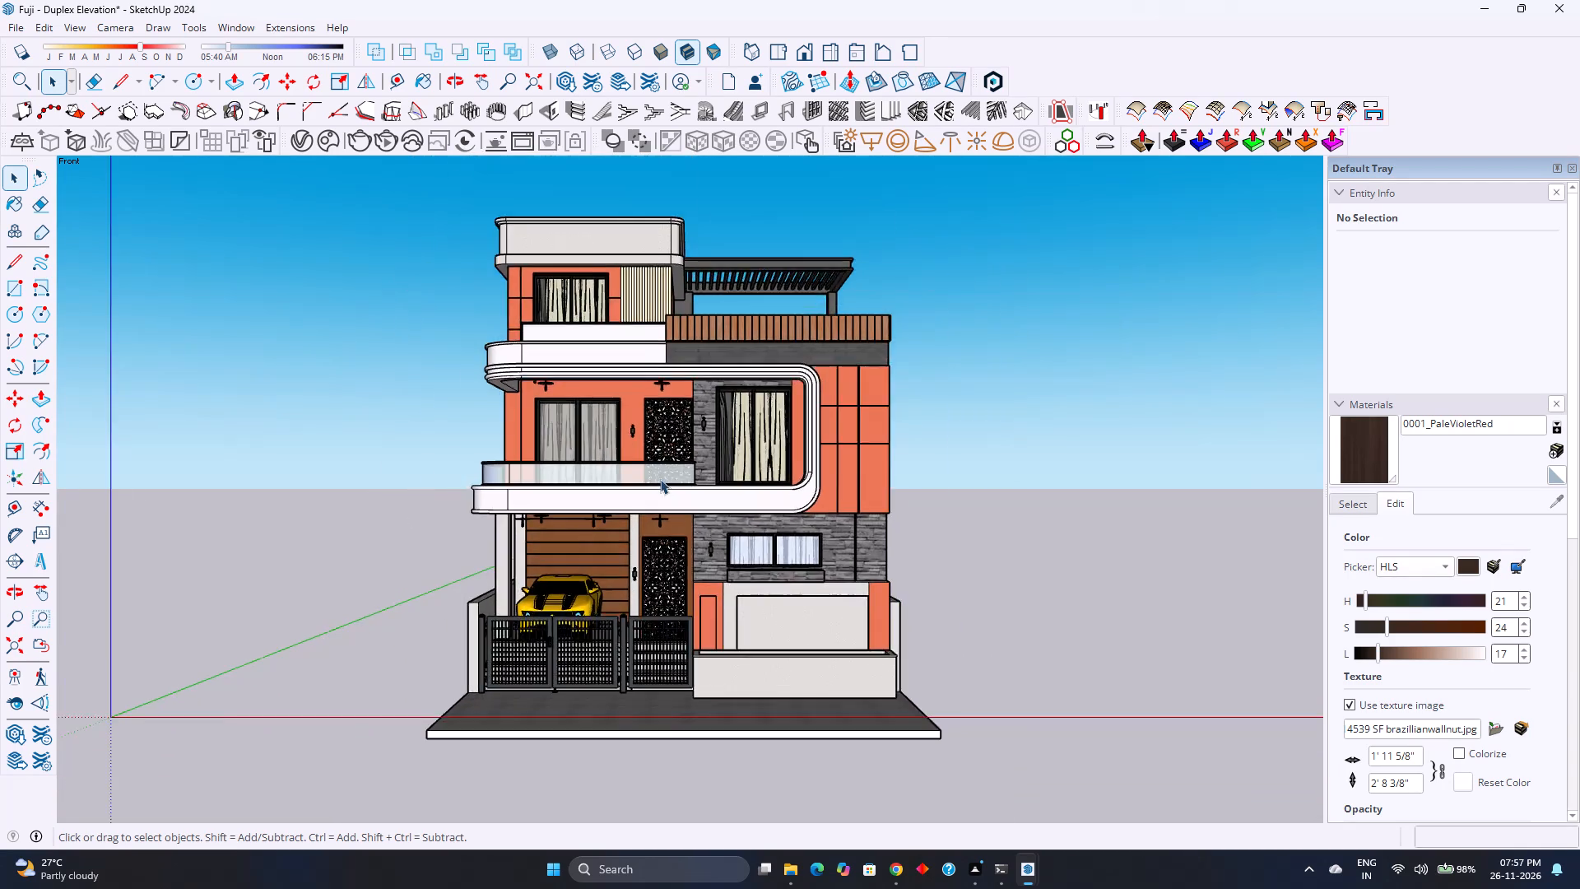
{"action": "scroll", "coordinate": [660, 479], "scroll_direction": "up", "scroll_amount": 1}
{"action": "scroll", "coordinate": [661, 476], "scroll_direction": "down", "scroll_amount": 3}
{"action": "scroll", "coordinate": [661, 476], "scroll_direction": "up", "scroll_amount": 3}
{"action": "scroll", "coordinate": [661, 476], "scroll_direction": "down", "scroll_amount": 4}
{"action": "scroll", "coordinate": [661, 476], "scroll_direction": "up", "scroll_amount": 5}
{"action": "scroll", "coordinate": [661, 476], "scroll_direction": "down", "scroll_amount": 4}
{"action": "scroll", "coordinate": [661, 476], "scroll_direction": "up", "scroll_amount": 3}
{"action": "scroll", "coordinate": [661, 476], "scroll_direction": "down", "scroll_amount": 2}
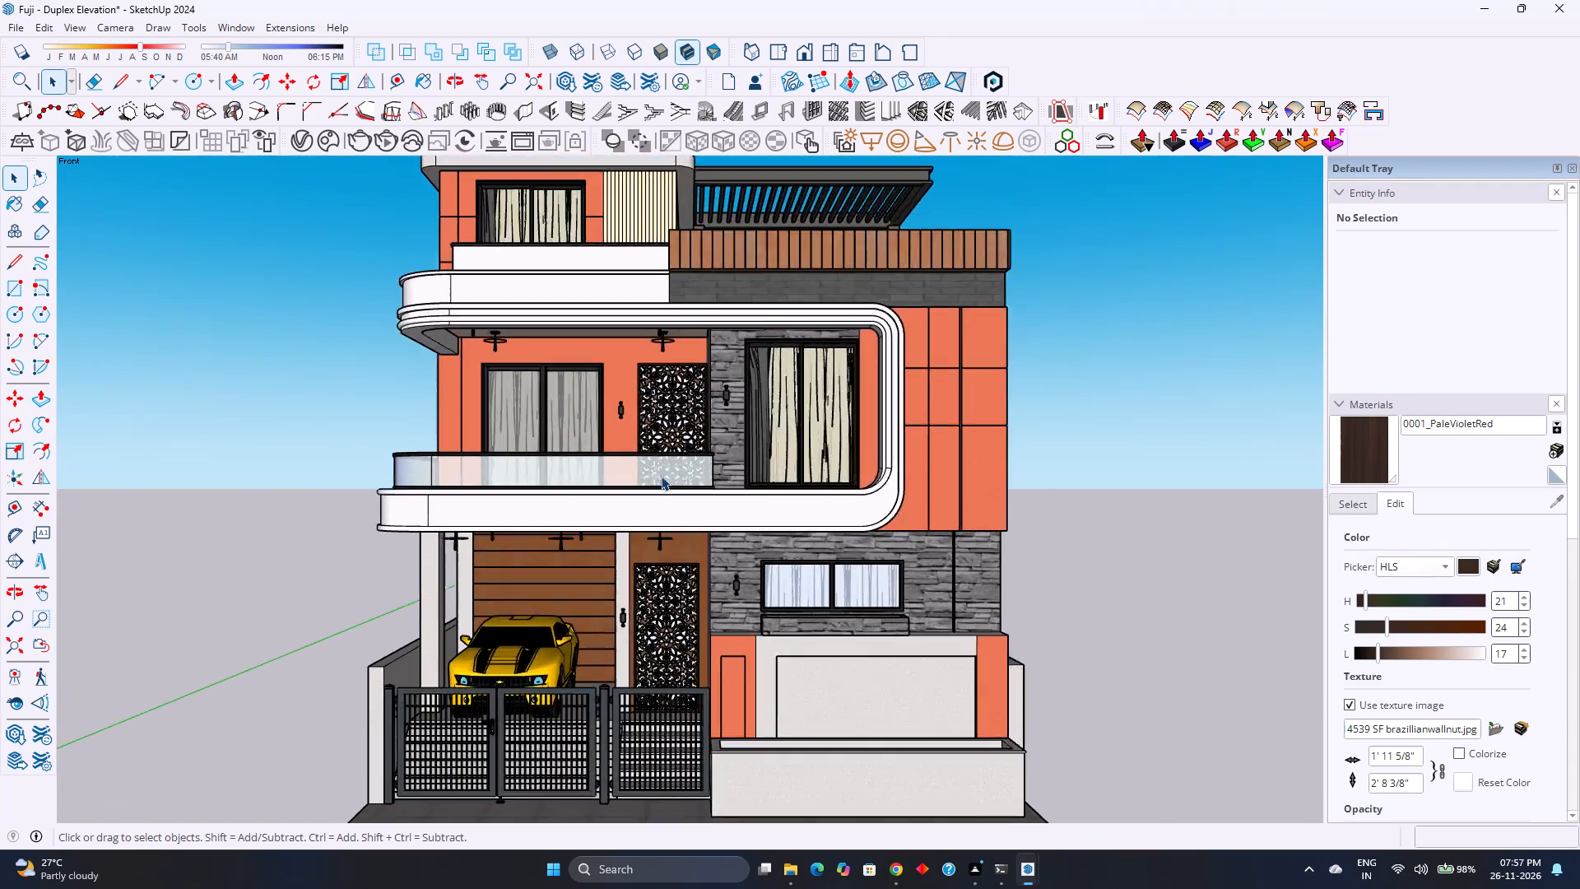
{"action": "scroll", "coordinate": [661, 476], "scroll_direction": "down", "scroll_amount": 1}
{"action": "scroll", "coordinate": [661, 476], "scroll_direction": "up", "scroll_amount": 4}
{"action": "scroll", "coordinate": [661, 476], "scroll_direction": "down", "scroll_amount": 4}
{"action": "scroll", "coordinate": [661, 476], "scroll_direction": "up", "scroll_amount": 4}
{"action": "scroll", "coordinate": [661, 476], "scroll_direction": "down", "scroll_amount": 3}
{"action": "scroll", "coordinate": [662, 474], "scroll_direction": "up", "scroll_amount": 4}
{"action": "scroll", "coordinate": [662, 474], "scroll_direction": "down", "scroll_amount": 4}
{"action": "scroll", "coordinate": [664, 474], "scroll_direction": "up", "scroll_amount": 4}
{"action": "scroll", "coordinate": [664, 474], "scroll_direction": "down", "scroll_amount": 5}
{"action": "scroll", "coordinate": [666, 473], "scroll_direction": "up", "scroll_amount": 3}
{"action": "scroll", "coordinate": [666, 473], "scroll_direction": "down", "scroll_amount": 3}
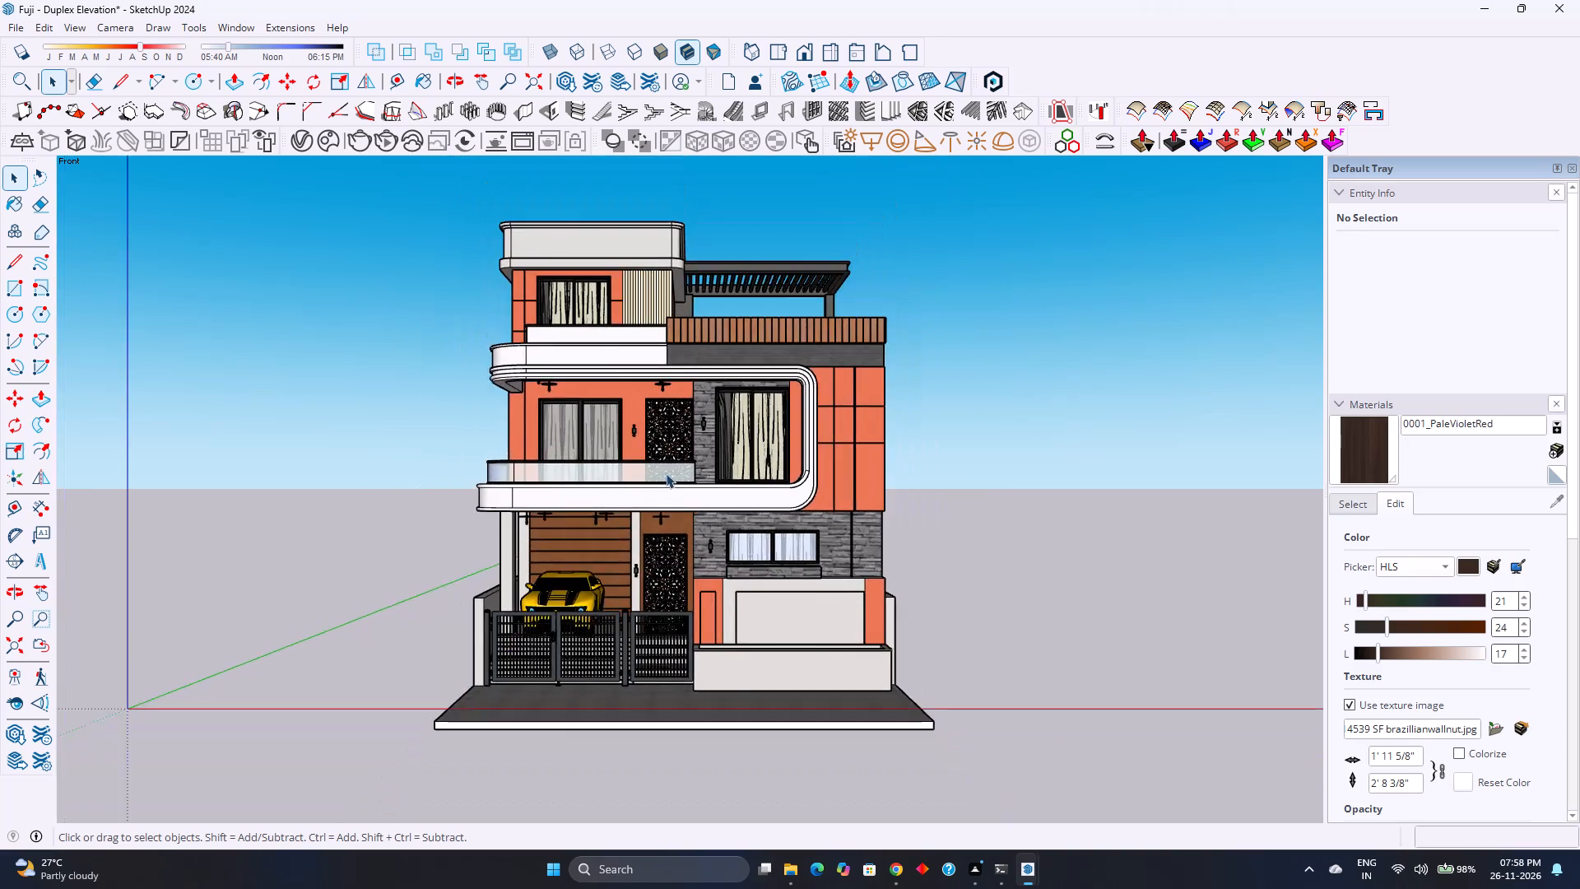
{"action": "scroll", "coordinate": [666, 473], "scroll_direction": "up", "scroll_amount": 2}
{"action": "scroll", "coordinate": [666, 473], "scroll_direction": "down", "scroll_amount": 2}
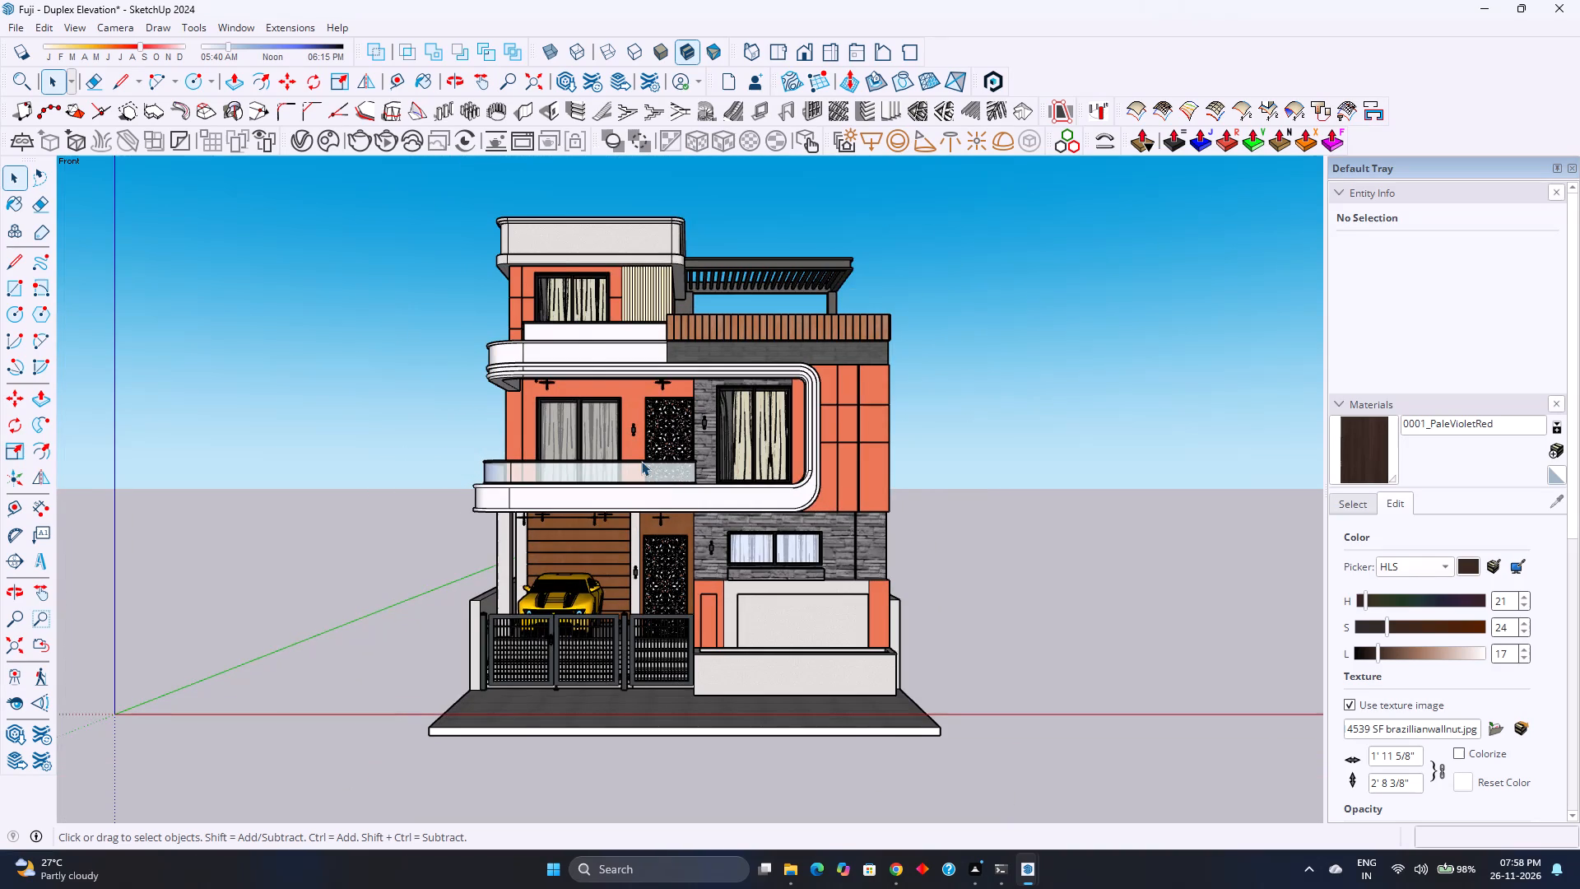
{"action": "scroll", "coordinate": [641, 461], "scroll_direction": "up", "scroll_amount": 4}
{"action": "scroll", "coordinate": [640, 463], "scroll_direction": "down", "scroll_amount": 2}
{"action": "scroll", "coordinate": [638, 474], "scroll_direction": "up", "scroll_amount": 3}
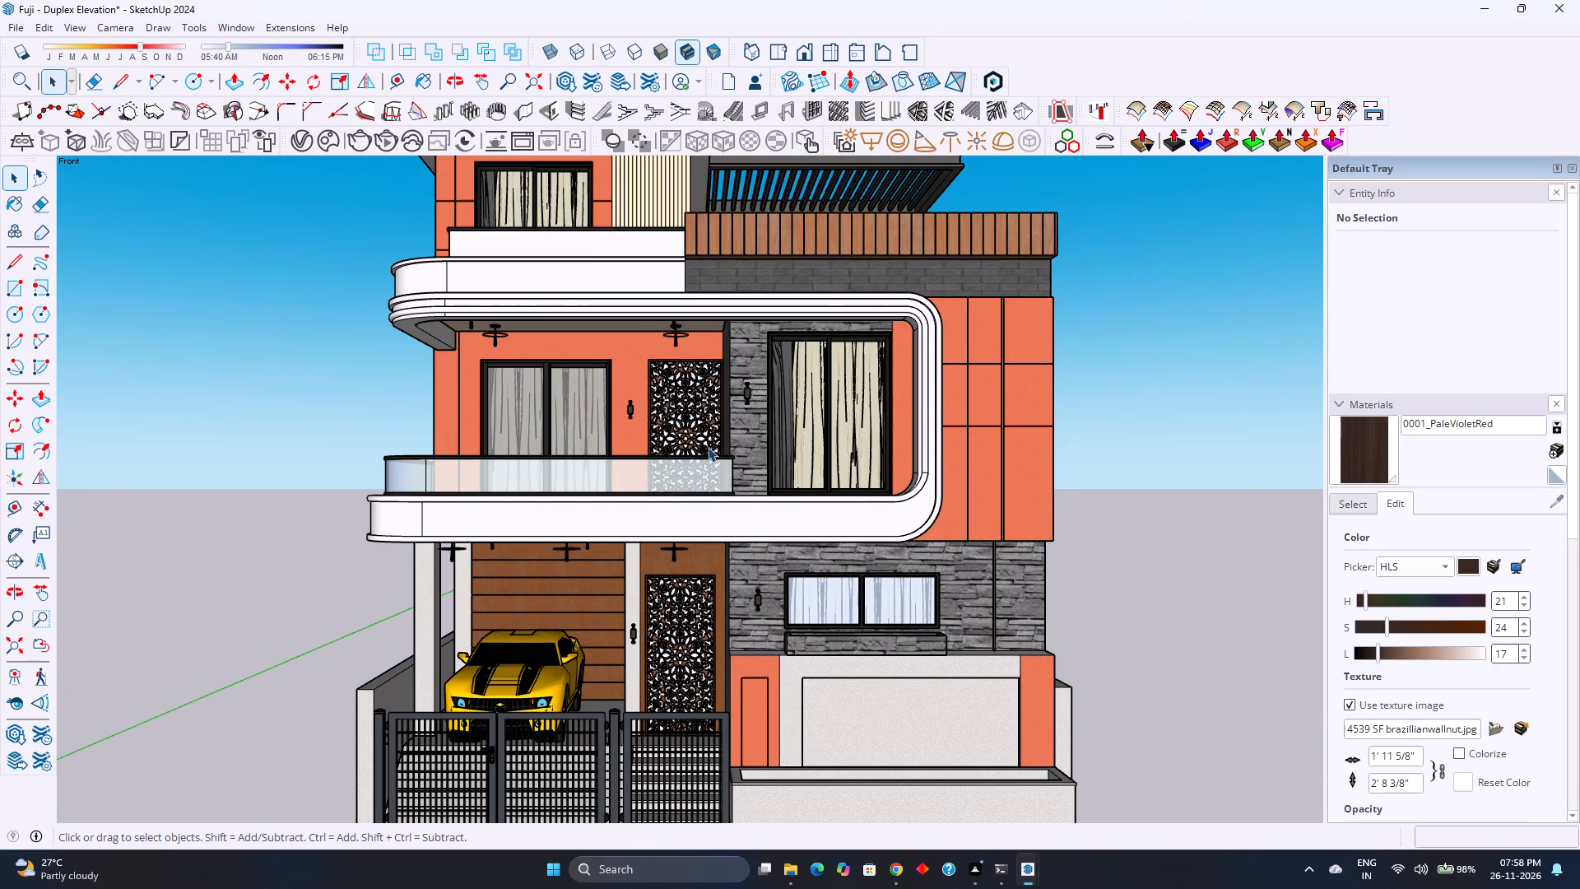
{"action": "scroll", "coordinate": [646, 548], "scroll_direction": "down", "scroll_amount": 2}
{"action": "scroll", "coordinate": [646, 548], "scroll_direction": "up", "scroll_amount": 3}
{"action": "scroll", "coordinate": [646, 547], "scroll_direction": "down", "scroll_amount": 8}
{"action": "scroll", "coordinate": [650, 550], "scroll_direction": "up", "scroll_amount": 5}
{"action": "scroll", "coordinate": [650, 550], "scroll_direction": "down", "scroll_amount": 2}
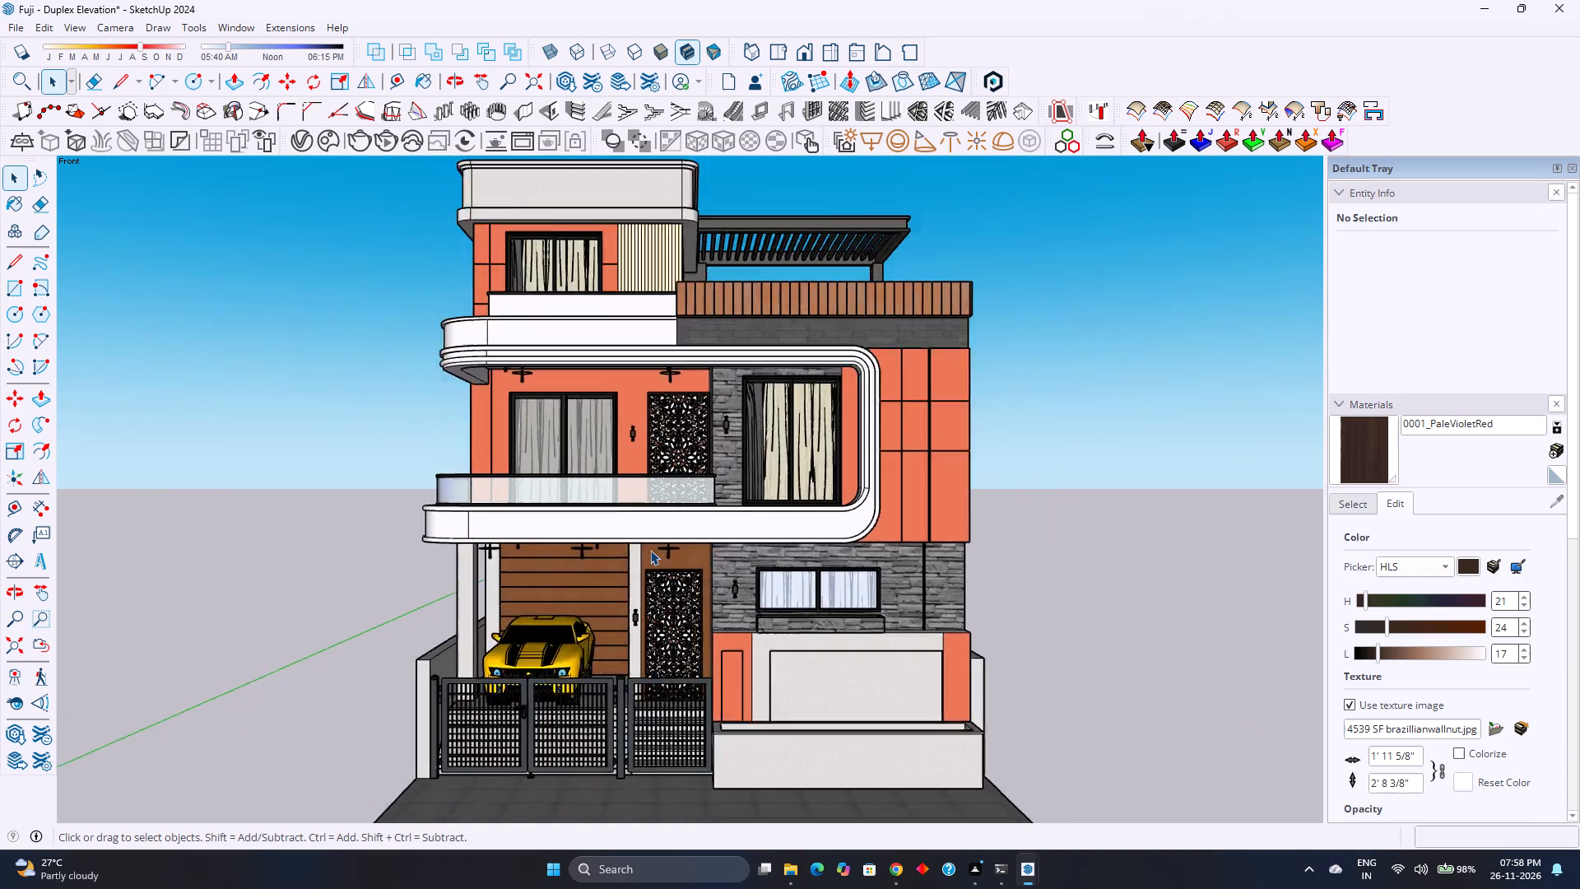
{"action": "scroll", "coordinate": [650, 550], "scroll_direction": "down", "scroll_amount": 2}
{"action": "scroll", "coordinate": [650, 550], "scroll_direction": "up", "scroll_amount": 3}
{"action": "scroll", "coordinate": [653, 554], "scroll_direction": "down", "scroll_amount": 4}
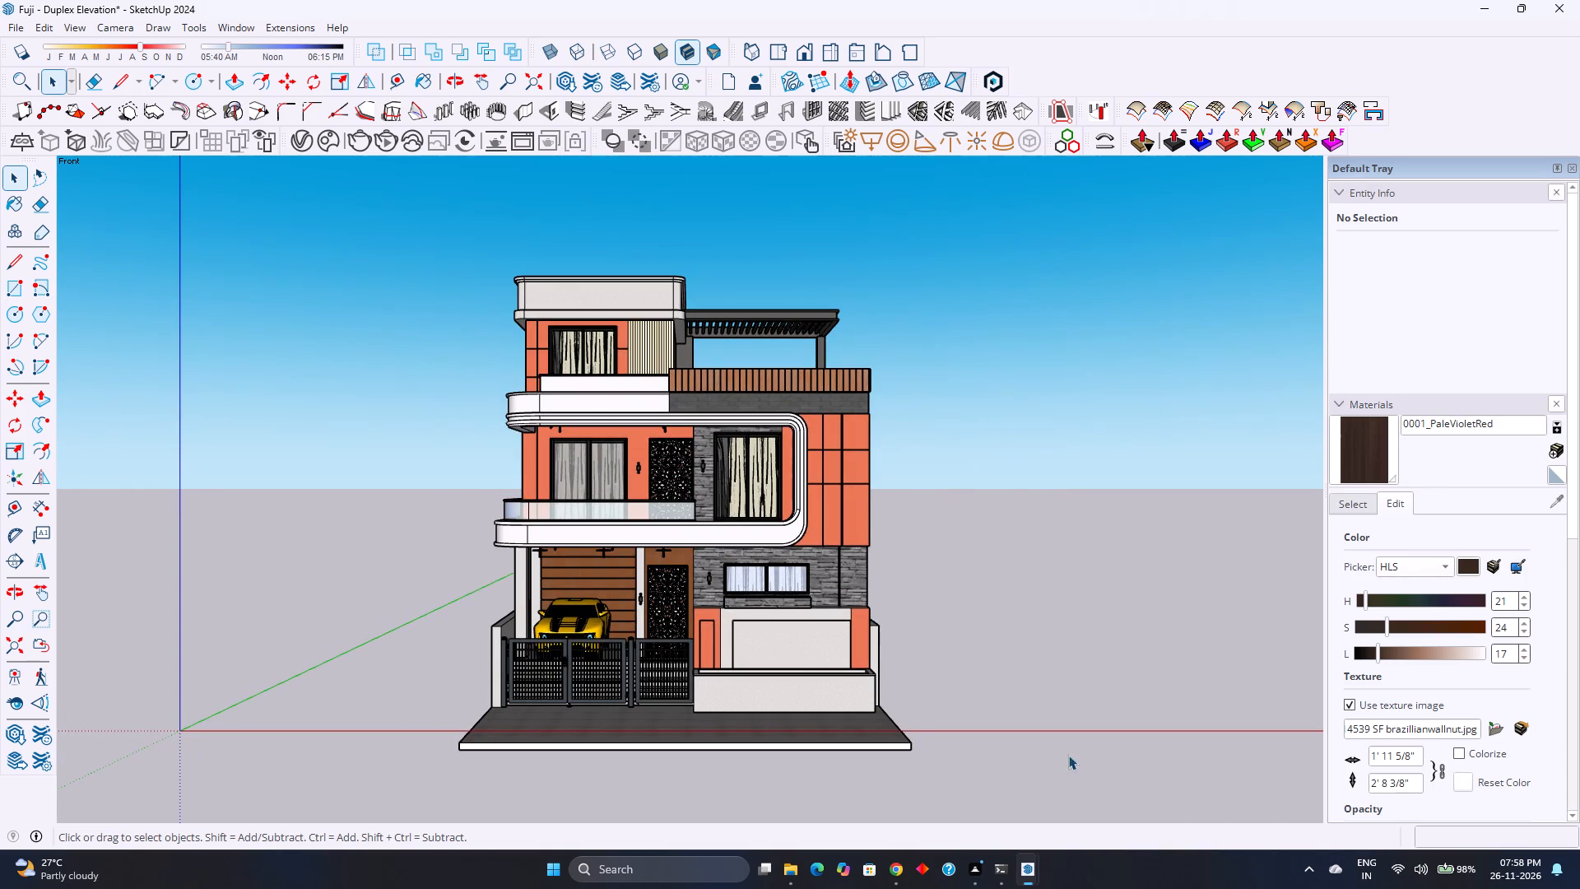
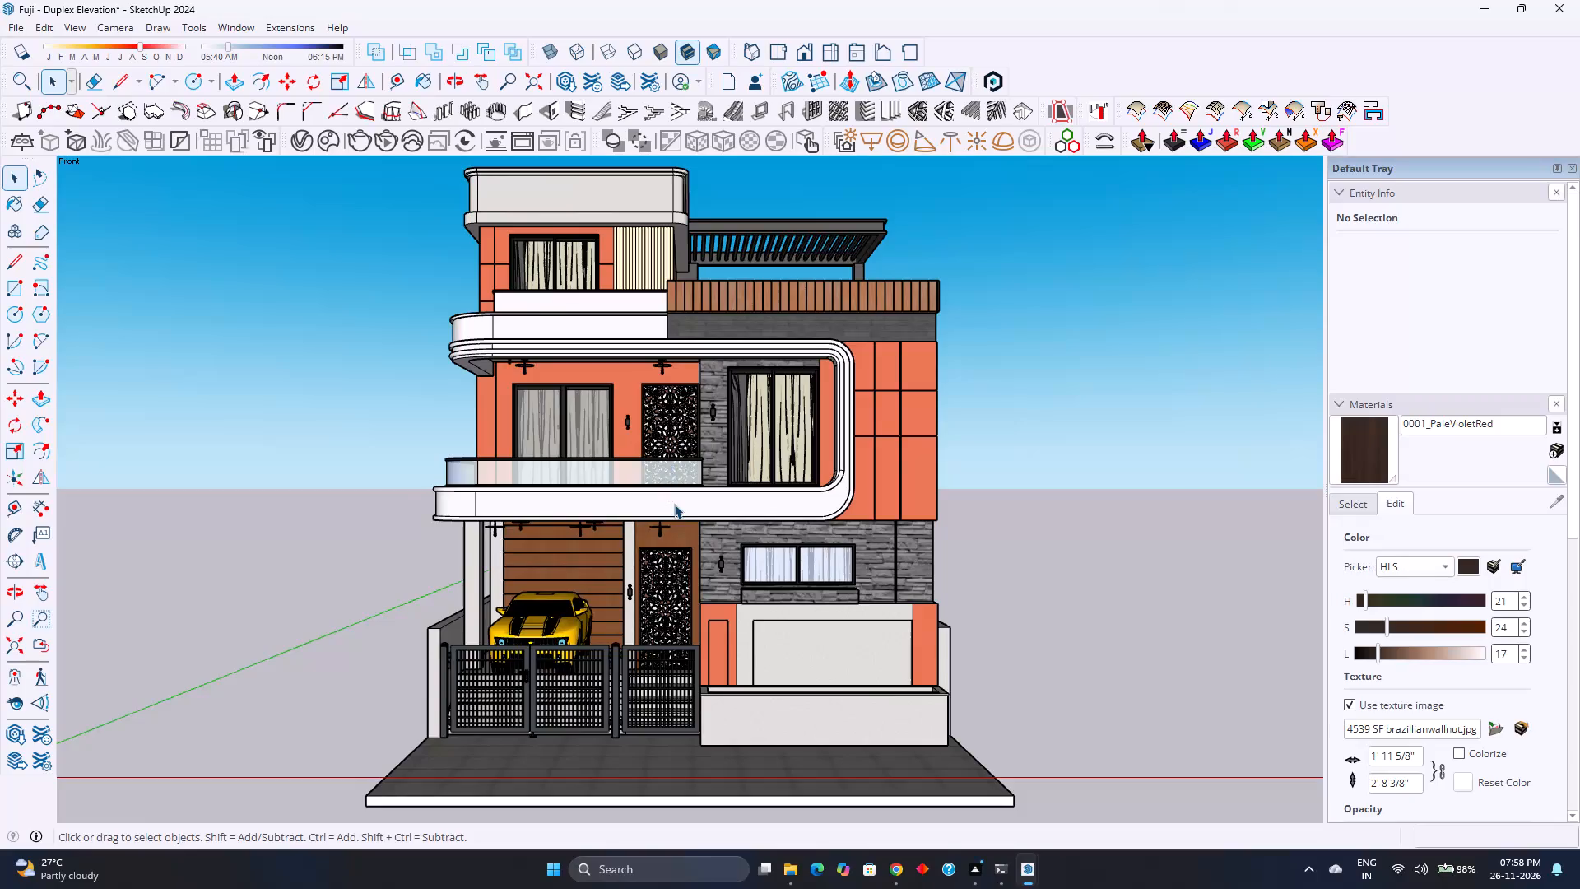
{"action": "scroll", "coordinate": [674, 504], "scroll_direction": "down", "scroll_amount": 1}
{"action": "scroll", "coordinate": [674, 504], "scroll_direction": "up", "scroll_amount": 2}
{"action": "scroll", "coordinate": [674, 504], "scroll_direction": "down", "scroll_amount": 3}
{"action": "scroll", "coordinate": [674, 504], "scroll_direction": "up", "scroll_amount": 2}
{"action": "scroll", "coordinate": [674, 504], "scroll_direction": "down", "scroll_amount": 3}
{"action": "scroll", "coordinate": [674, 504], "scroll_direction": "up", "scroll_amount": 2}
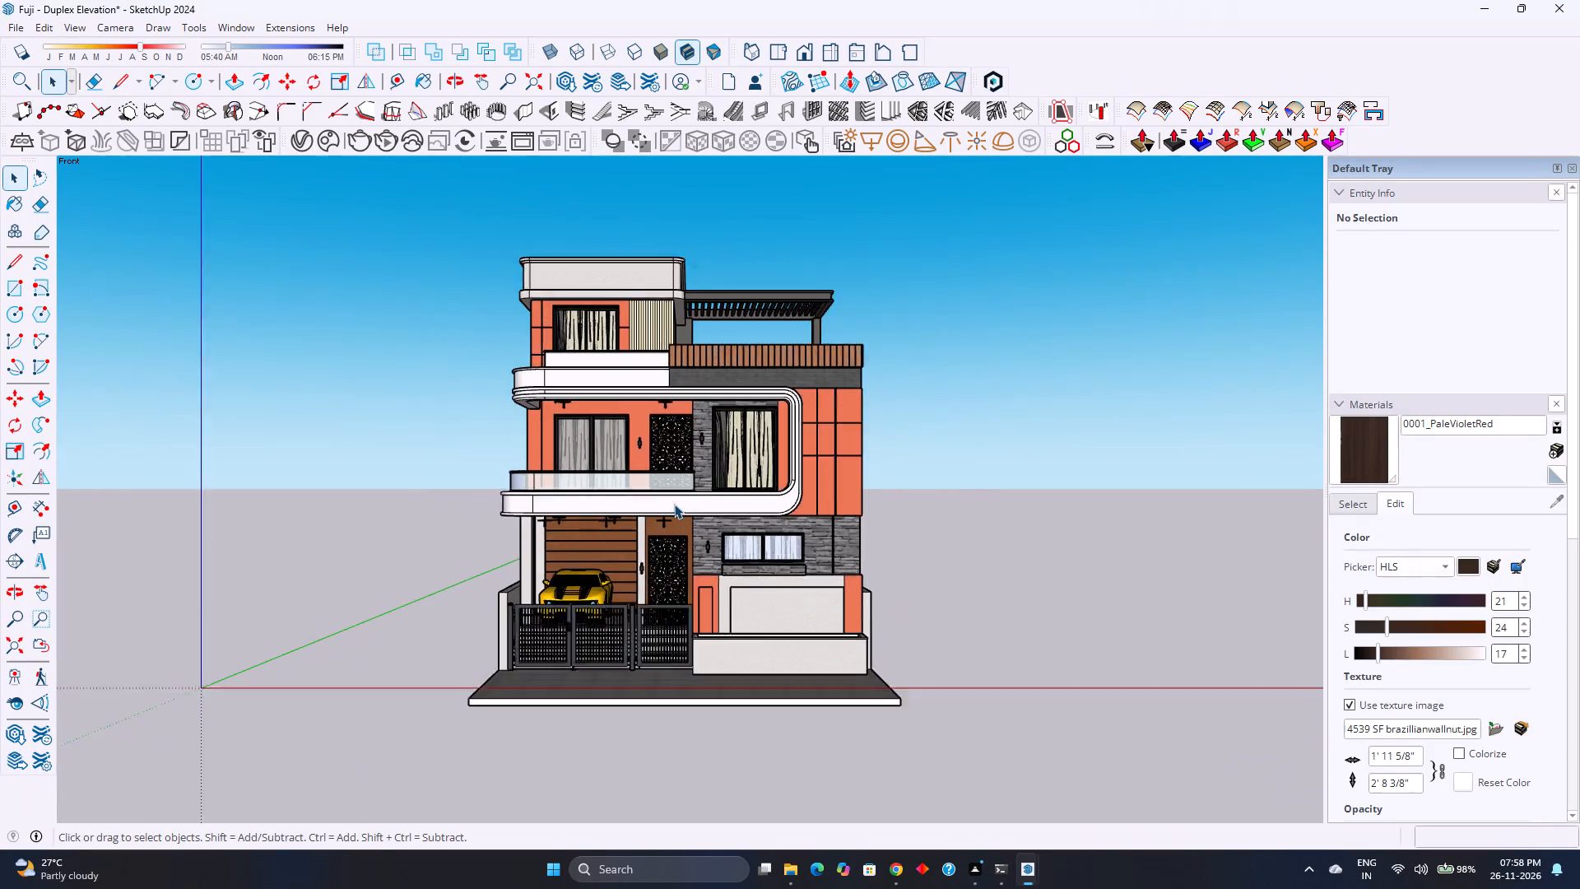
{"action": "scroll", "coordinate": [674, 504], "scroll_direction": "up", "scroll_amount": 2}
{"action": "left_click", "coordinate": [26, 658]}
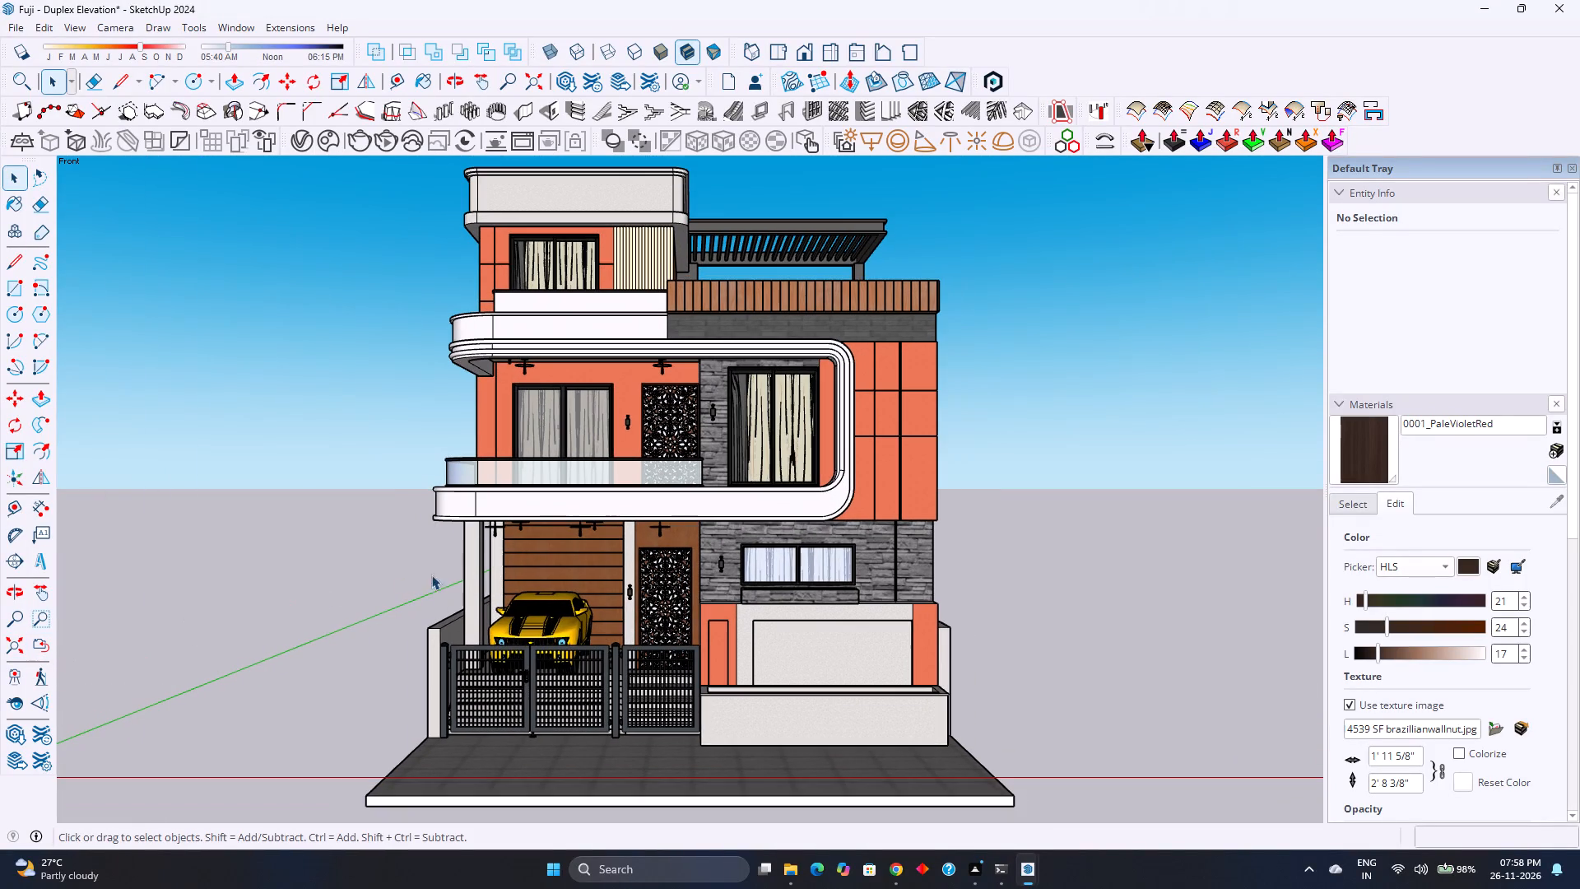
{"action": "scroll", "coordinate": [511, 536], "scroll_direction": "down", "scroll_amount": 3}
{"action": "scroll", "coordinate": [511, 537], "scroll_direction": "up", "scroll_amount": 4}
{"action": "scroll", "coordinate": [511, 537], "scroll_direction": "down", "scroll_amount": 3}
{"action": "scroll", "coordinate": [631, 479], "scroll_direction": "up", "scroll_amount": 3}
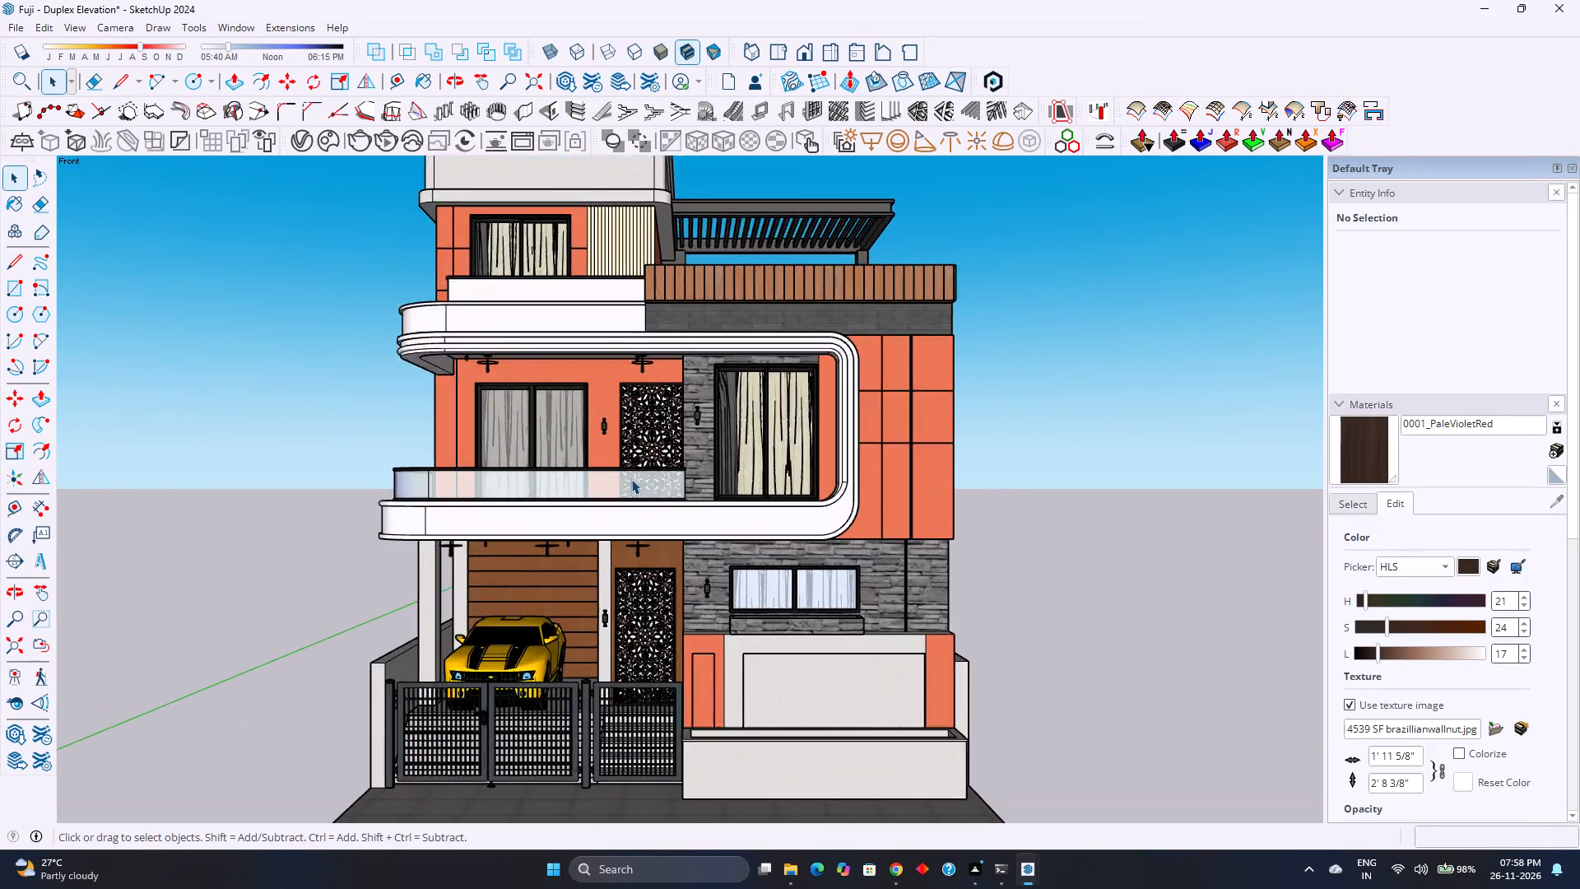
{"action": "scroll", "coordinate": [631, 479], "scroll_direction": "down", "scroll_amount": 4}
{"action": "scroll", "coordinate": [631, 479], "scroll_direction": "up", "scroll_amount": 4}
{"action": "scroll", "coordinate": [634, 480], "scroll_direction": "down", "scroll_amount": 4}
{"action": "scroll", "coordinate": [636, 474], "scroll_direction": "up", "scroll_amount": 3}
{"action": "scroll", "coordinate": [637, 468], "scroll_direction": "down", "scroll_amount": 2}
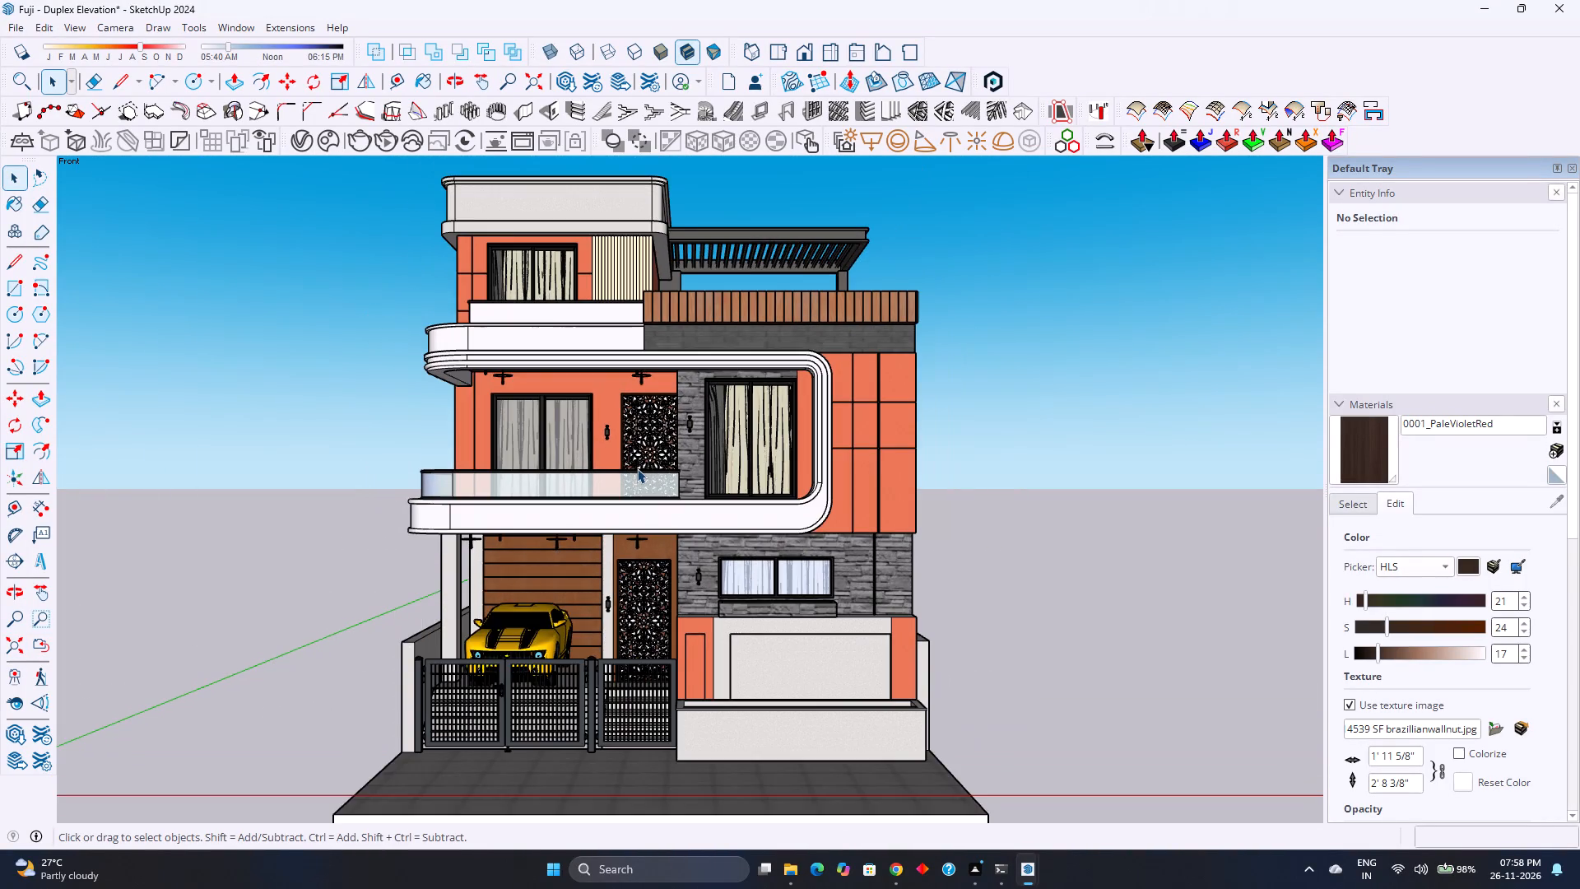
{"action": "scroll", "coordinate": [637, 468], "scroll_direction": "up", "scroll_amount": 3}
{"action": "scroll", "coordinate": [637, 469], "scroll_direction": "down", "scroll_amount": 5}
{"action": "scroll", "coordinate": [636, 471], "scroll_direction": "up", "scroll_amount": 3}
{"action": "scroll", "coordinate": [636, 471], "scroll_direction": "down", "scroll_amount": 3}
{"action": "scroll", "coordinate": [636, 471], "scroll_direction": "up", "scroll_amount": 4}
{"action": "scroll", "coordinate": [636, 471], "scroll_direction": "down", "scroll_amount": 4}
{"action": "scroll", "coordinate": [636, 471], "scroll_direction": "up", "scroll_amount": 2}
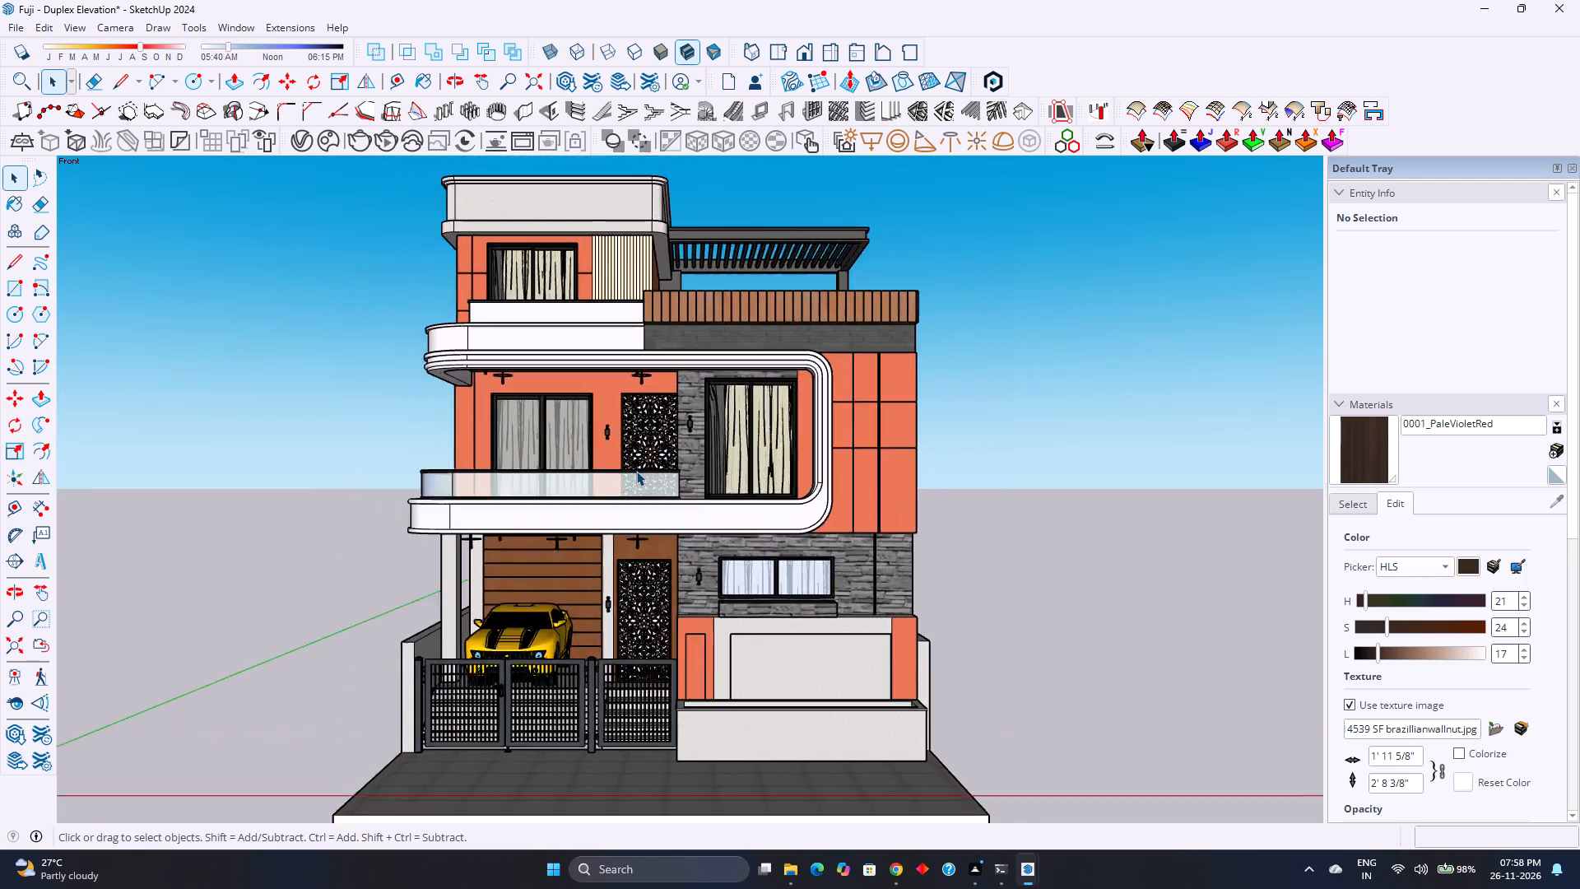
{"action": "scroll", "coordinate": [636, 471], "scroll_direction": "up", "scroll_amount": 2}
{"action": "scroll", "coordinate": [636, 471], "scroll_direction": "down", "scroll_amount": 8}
Inspect the duplex from its front corner and side, checking the side wall, roof pergola, car porch and facade.
{"action": "middle_click_drag", "start_coordinate": [639, 483], "coordinate": [355, 519]}
{"action": "middle_click", "coordinate": [355, 519]}
{"action": "scroll", "coordinate": [428, 512], "scroll_direction": "up", "scroll_amount": 1}
{"action": "scroll", "coordinate": [671, 574], "scroll_direction": "up", "scroll_amount": 3}
{"action": "scroll", "coordinate": [675, 563], "scroll_direction": "down", "scroll_amount": 4}
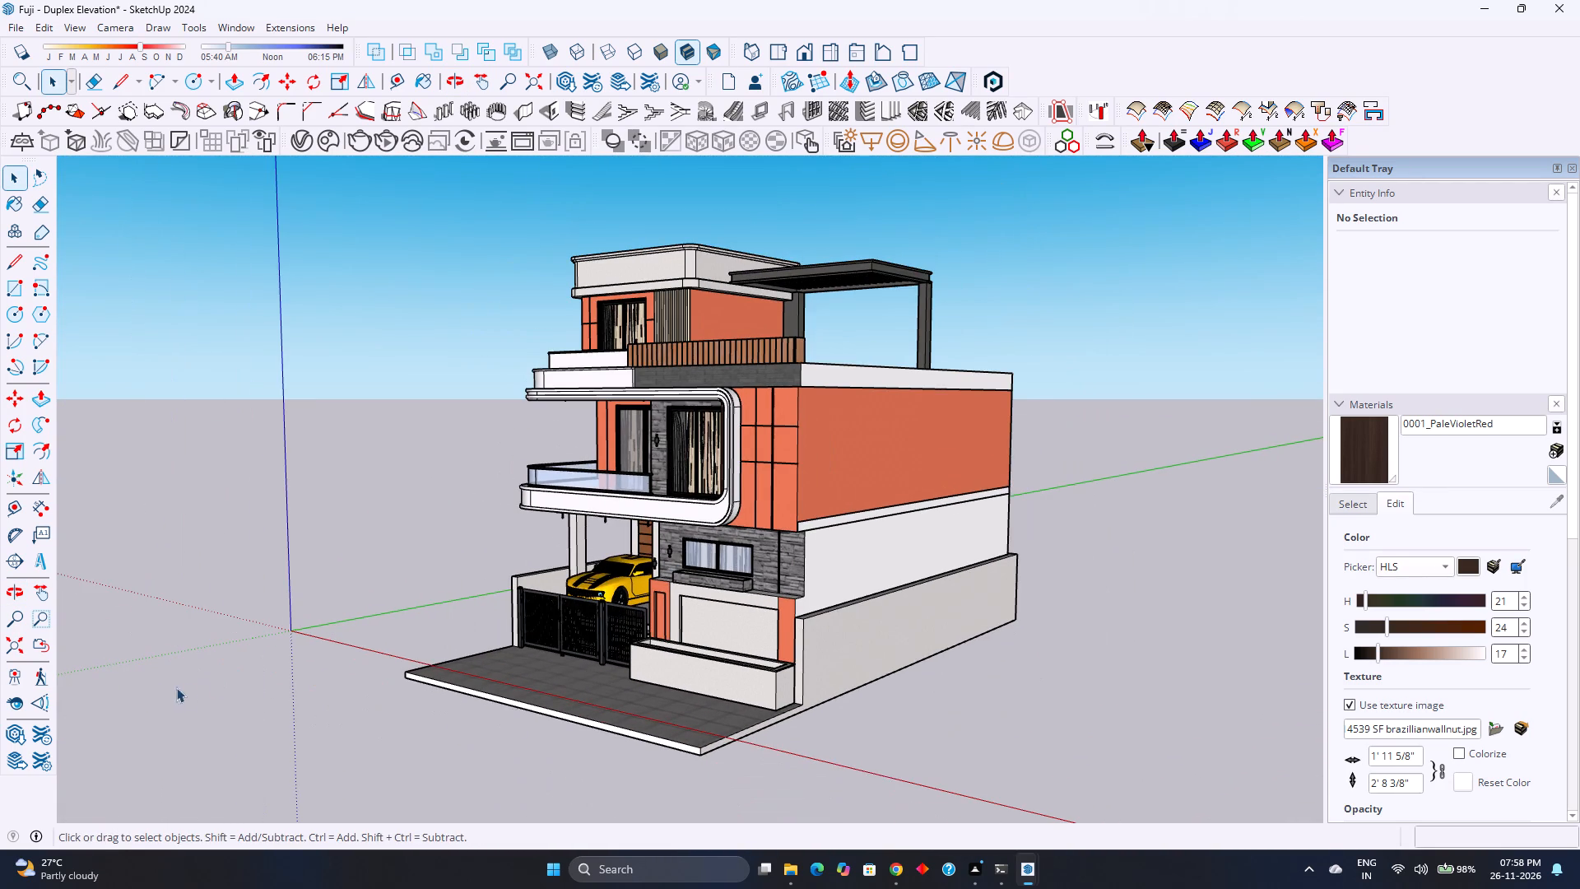
{"action": "left_click", "coordinate": [24, 653]}
{"action": "middle_click_drag", "start_coordinate": [373, 601], "coordinate": [481, 603]}
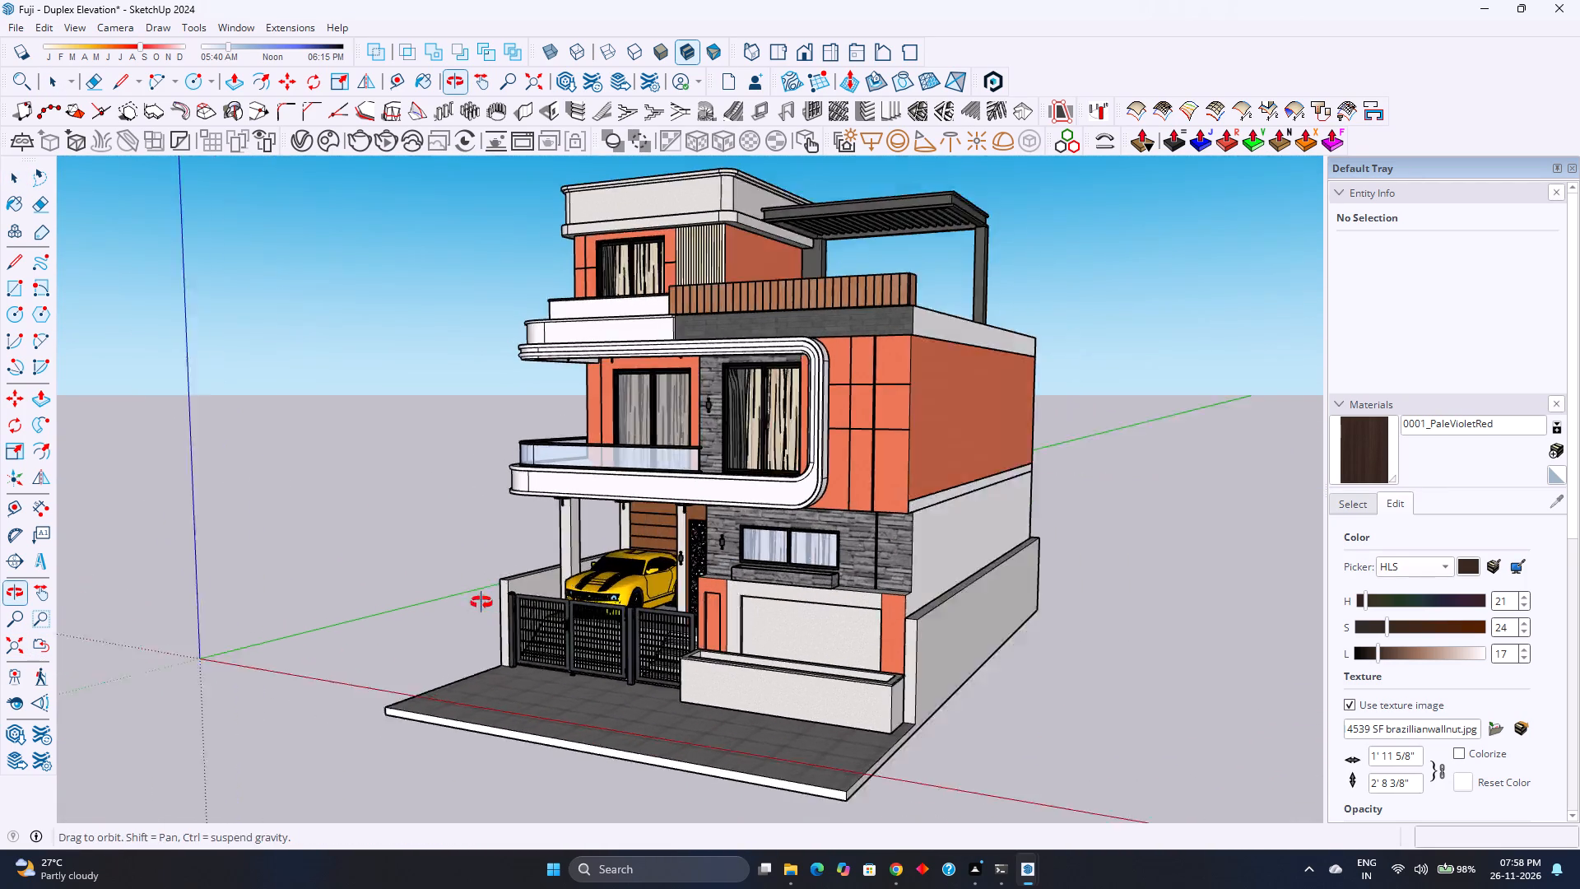
{"action": "middle_click_drag", "start_coordinate": [481, 603], "coordinate": [917, 517]}
{"action": "middle_click", "coordinate": [917, 517]}
{"action": "scroll", "coordinate": [897, 400], "scroll_direction": "up", "scroll_amount": 4}
{"action": "middle_click_drag", "start_coordinate": [897, 399], "coordinate": [723, 440]}
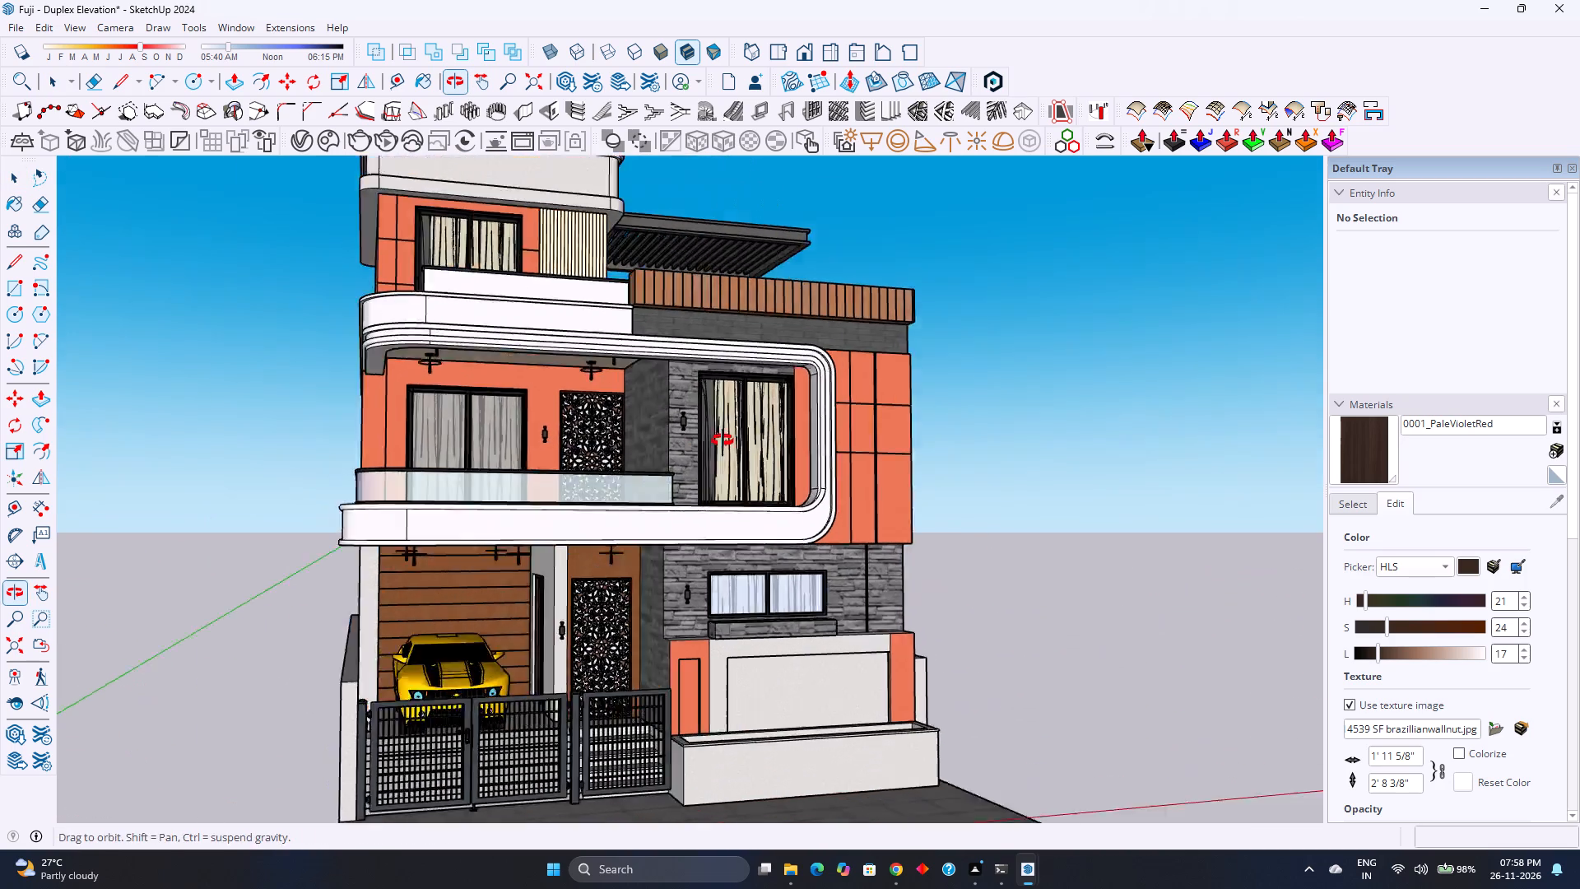
{"action": "middle_click_drag", "start_coordinate": [723, 440], "coordinate": [660, 461]}
Return the duplex to the standard Front view and fit the whole model in view.
{"action": "left_click", "coordinate": [800, 56]}
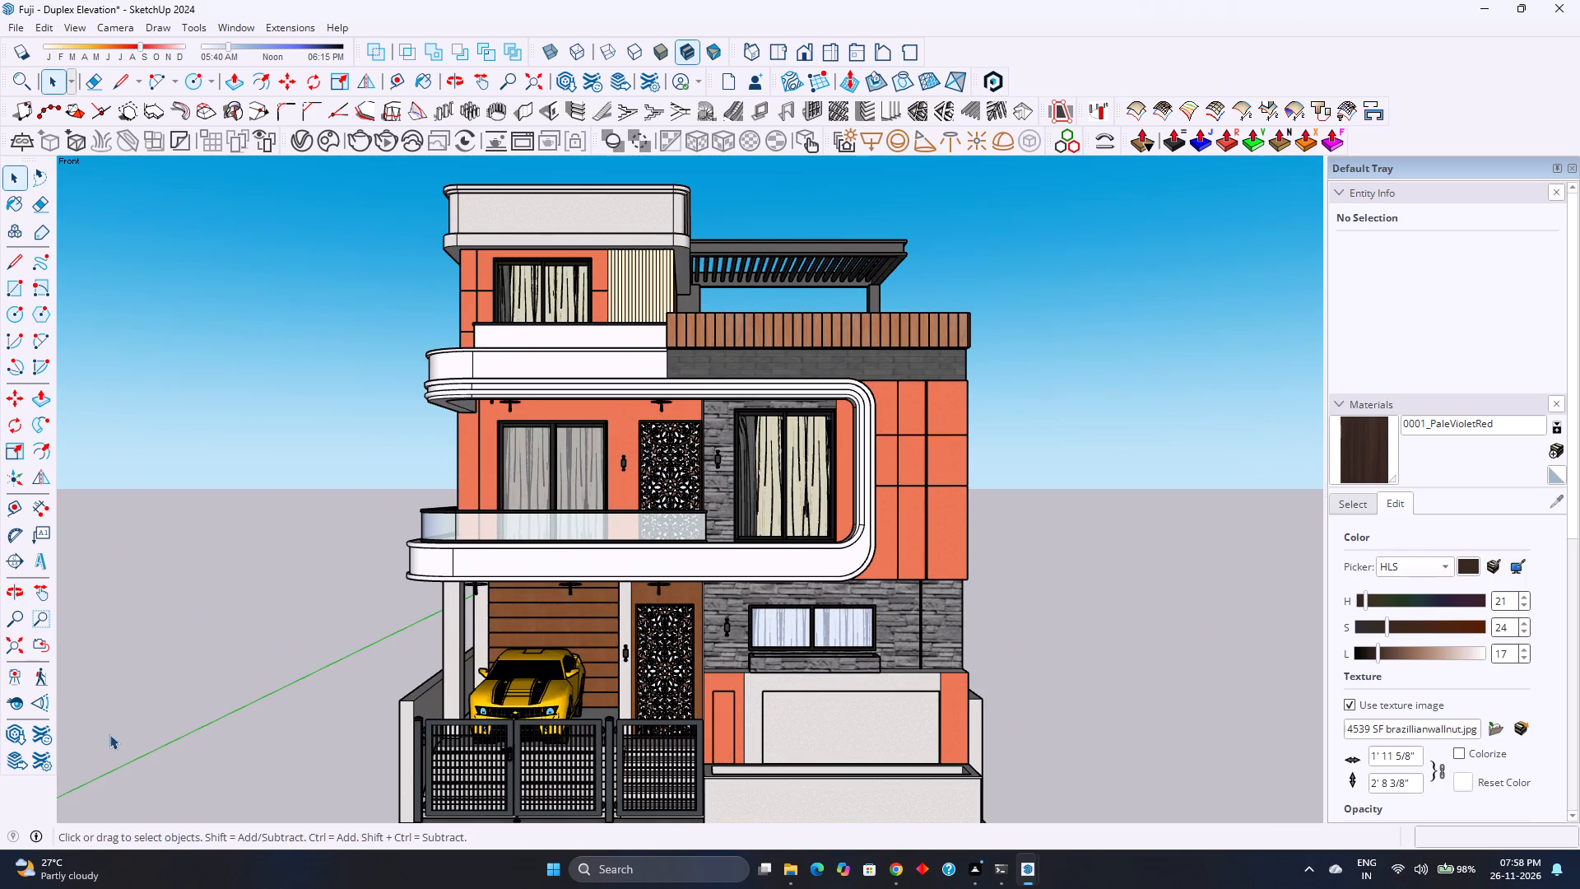
{"action": "left_click", "coordinate": [18, 649]}
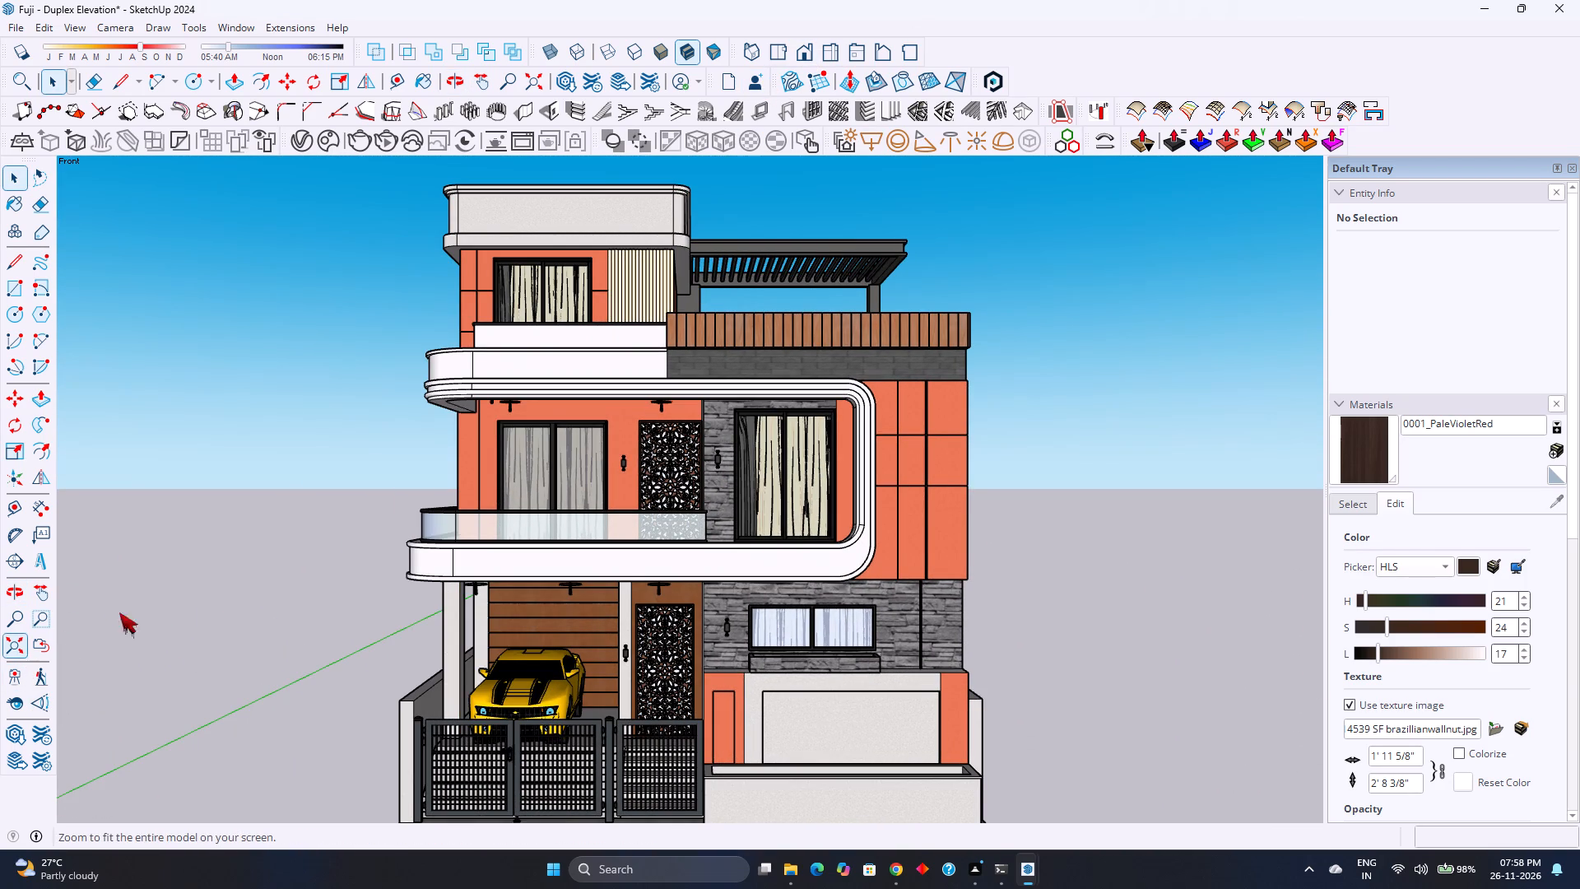
Examine the front facade at close range and as a whole, including the balcony frame, windows, jali panels and entrance gate.
{"action": "scroll", "coordinate": [513, 478], "scroll_direction": "down", "scroll_amount": 2}
{"action": "scroll", "coordinate": [513, 478], "scroll_direction": "up", "scroll_amount": 2}
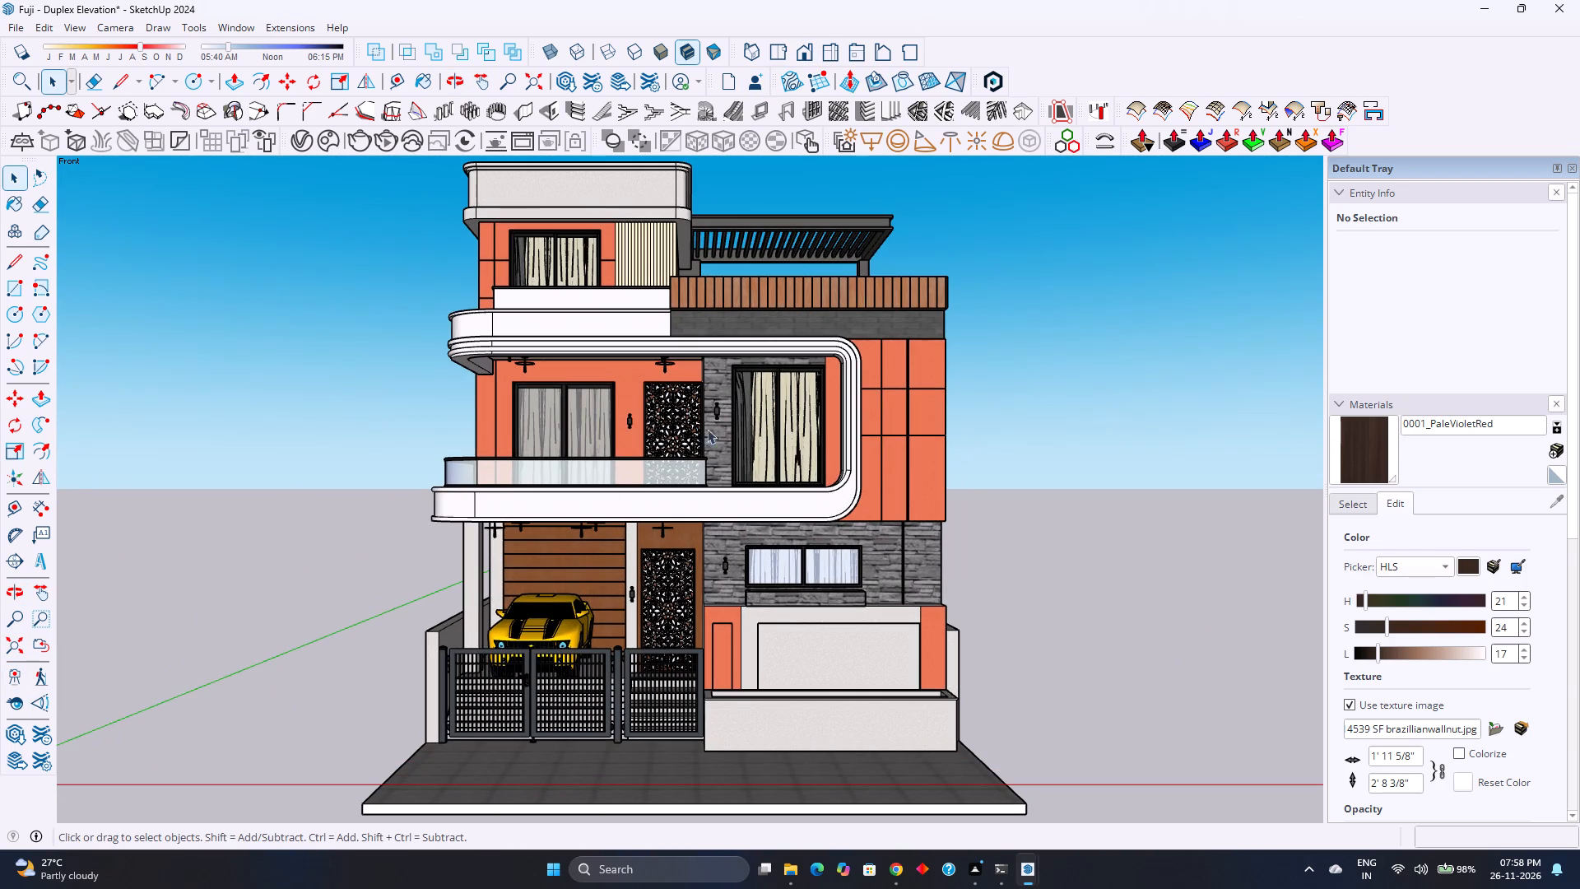
{"action": "scroll", "coordinate": [724, 412], "scroll_direction": "up", "scroll_amount": 3}
{"action": "scroll", "coordinate": [724, 412], "scroll_direction": "down", "scroll_amount": 3}
{"action": "scroll", "coordinate": [724, 412], "scroll_direction": "up", "scroll_amount": 4}
{"action": "scroll", "coordinate": [724, 412], "scroll_direction": "down", "scroll_amount": 4}
{"action": "scroll", "coordinate": [724, 412], "scroll_direction": "up", "scroll_amount": 3}
{"action": "scroll", "coordinate": [724, 412], "scroll_direction": "down", "scroll_amount": 4}
{"action": "scroll", "coordinate": [724, 412], "scroll_direction": "up", "scroll_amount": 4}
{"action": "scroll", "coordinate": [724, 412], "scroll_direction": "down", "scroll_amount": 4}
{"action": "scroll", "coordinate": [644, 465], "scroll_direction": "up", "scroll_amount": 5}
{"action": "scroll", "coordinate": [617, 479], "scroll_direction": "down", "scroll_amount": 4}
{"action": "scroll", "coordinate": [439, 533], "scroll_direction": "up", "scroll_amount": 4}
{"action": "scroll", "coordinate": [439, 533], "scroll_direction": "down", "scroll_amount": 5}
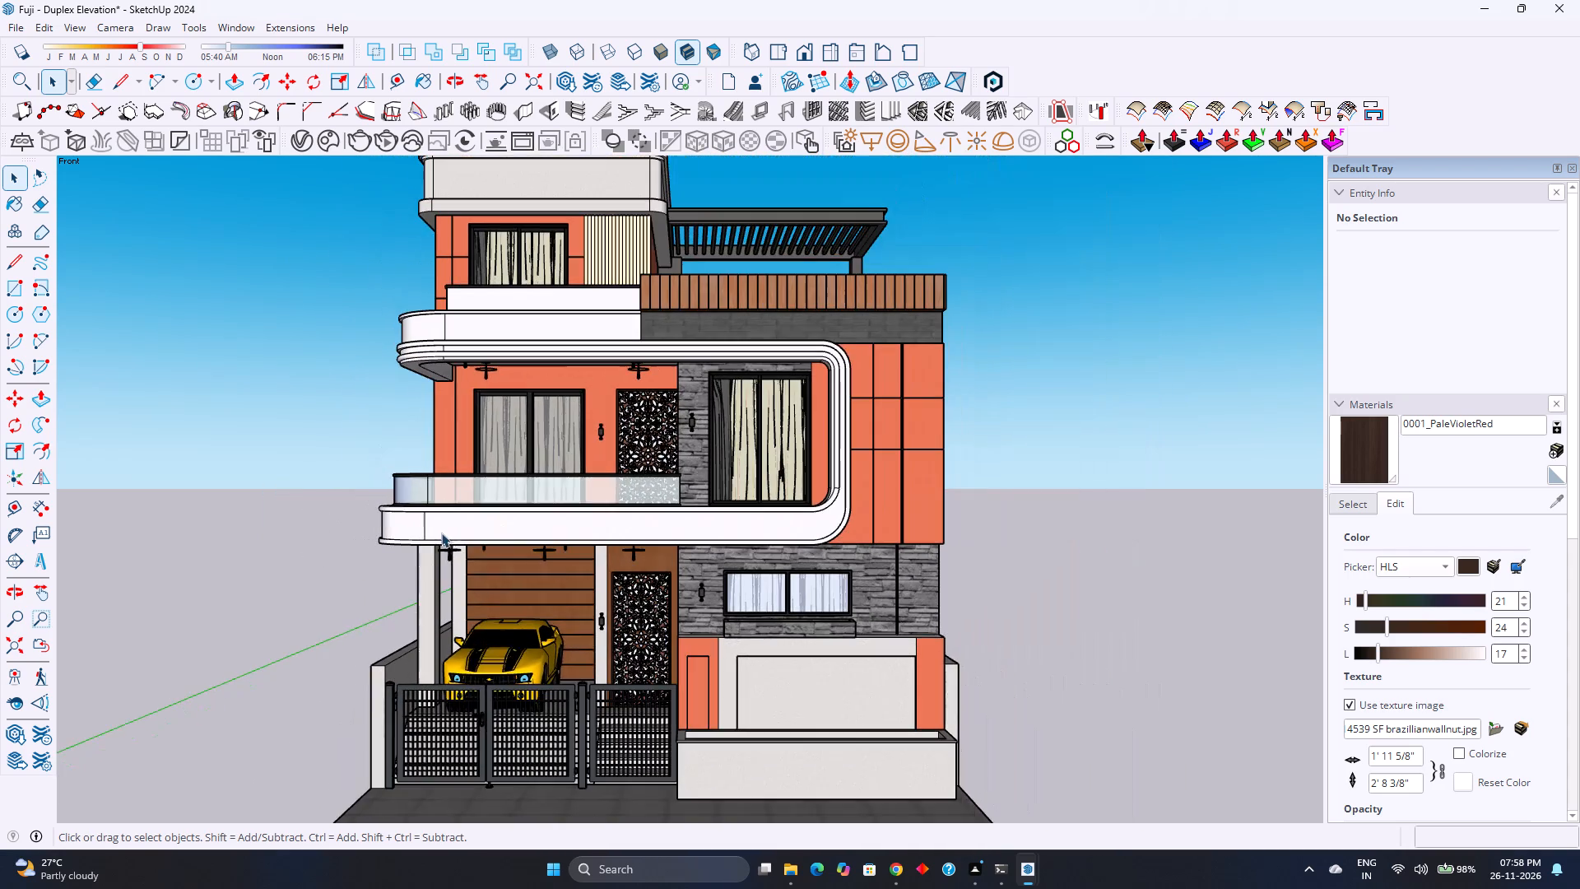
{"action": "scroll", "coordinate": [718, 466], "scroll_direction": "down", "scroll_amount": 5}
{"action": "scroll", "coordinate": [718, 466], "scroll_direction": "up", "scroll_amount": 6}
{"action": "scroll", "coordinate": [718, 466], "scroll_direction": "down", "scroll_amount": 4}
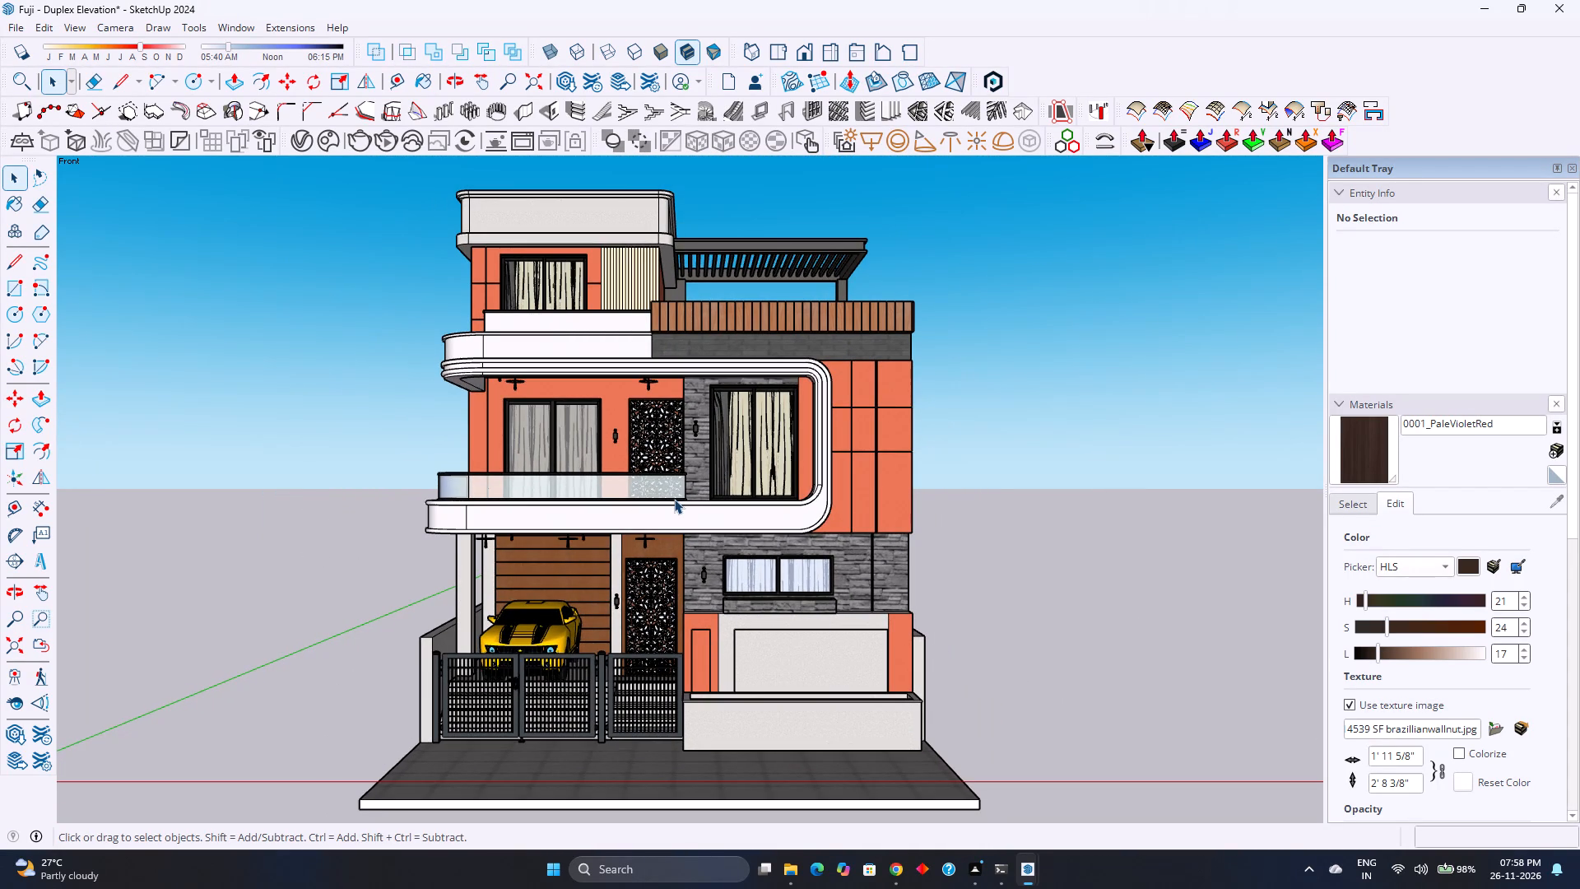
{"action": "scroll", "coordinate": [674, 499], "scroll_direction": "up", "scroll_amount": 4}
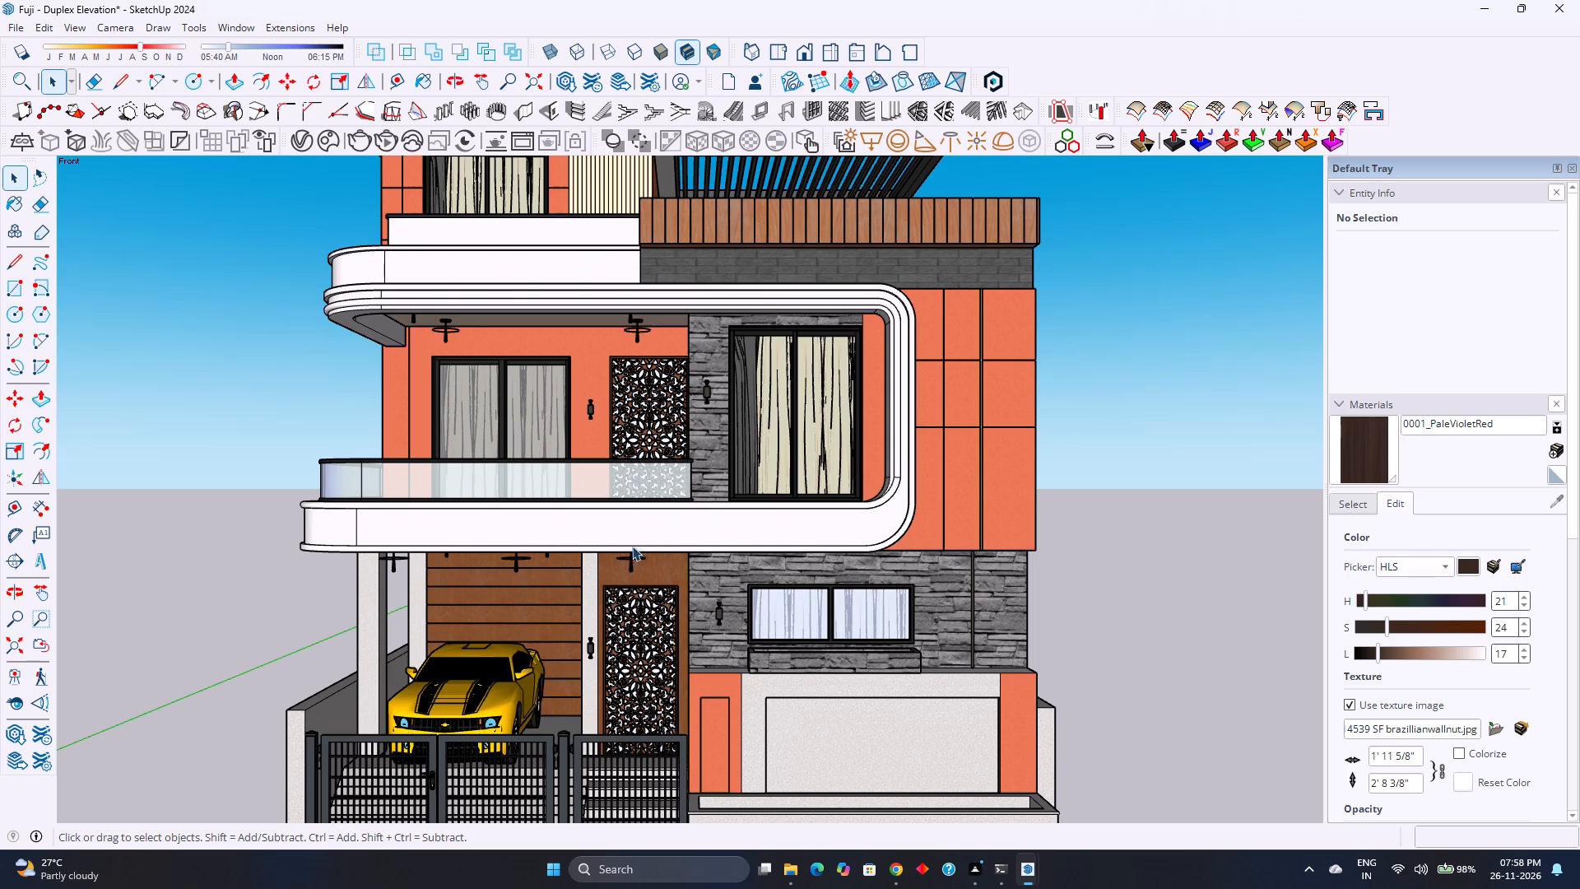
{"action": "scroll", "coordinate": [631, 487], "scroll_direction": "down", "scroll_amount": 4}
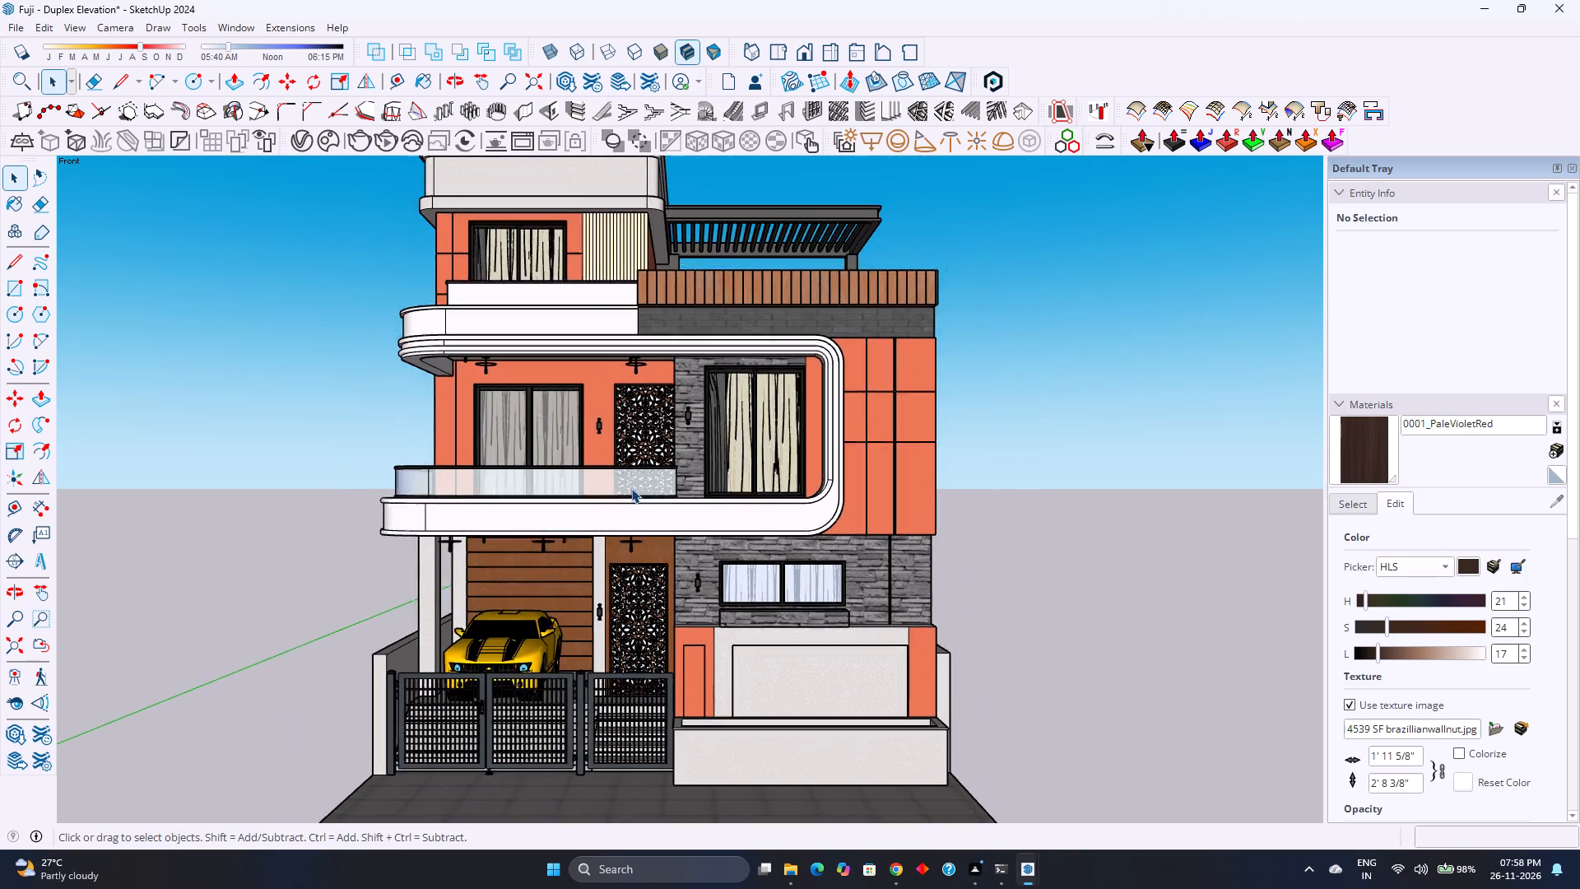
{"action": "scroll", "coordinate": [631, 488], "scroll_direction": "down", "scroll_amount": 1}
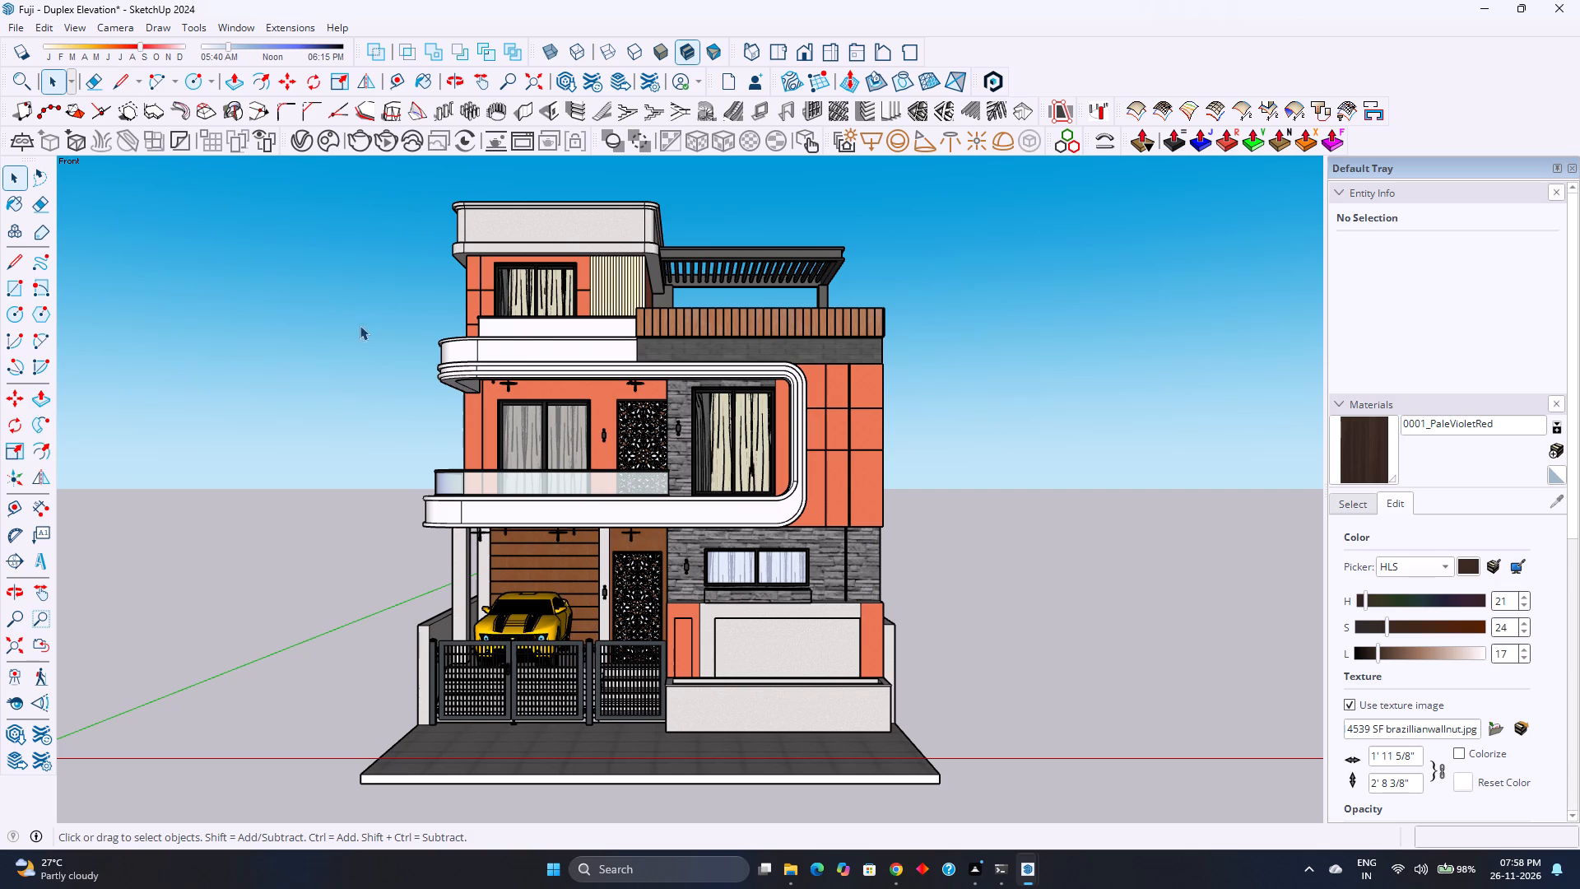
Fit the whole duplex in the Front view.
{"action": "left_click", "coordinate": [270, 534]}
{"action": "left_click", "coordinate": [21, 640]}
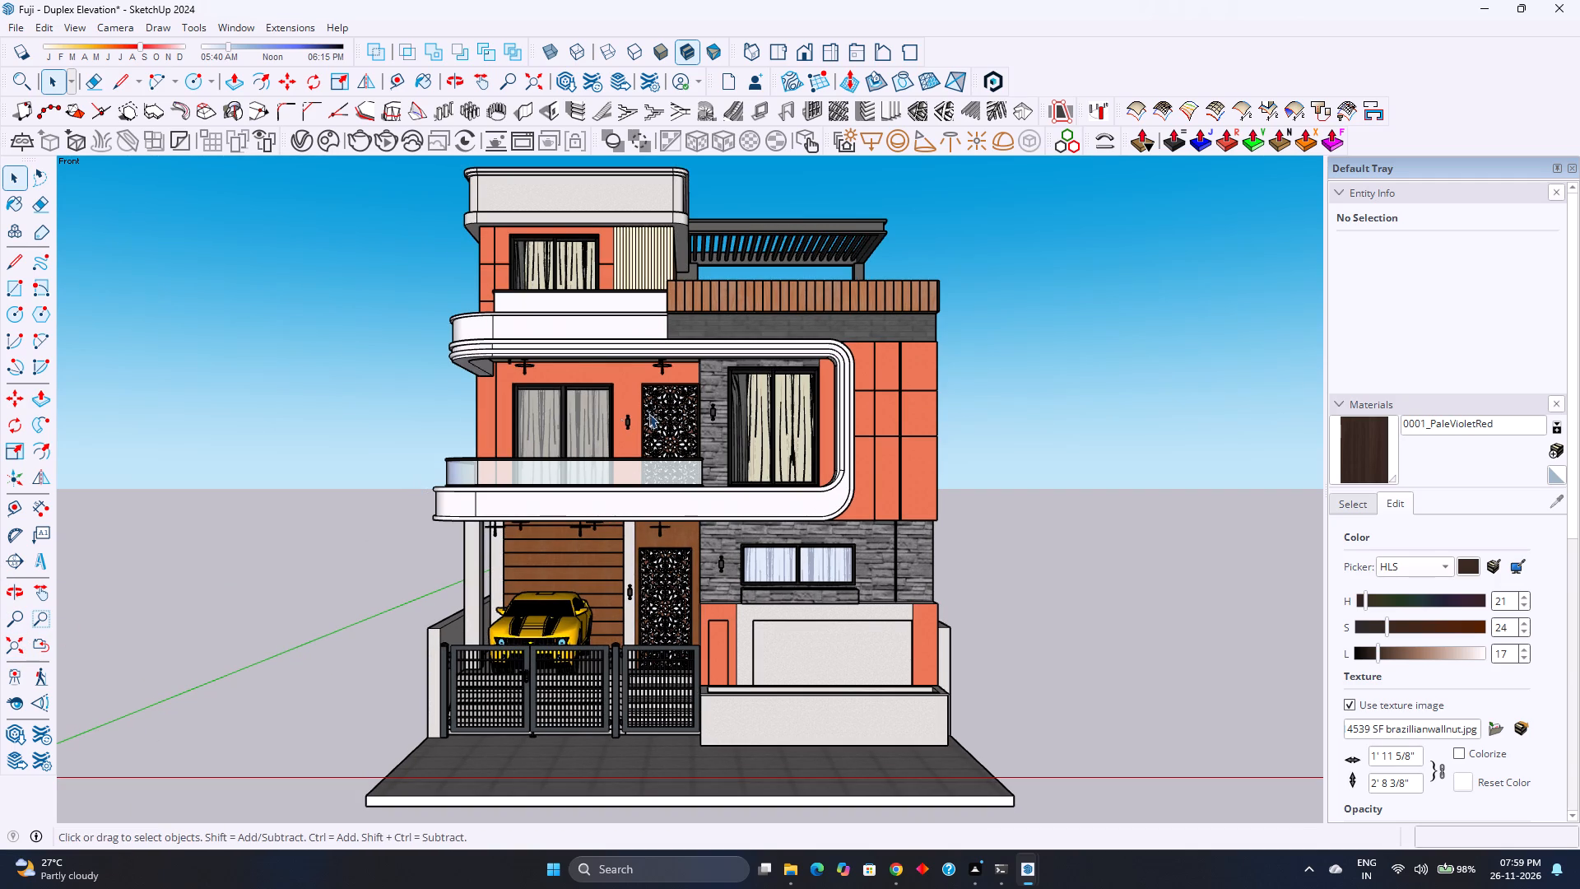
{"action": "left_click", "coordinate": [22, 642]}
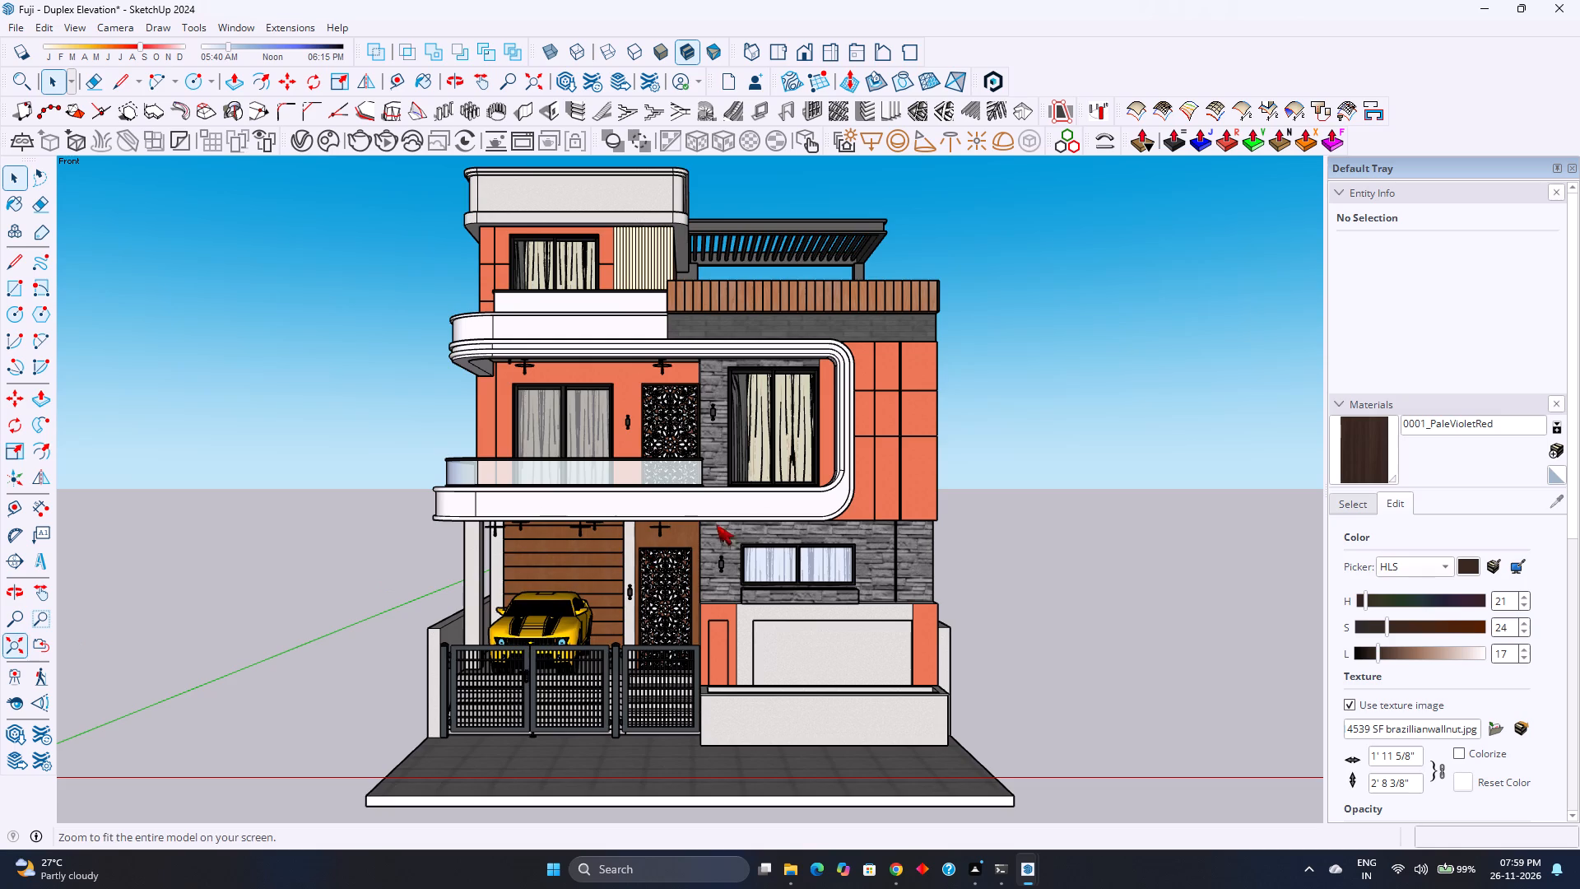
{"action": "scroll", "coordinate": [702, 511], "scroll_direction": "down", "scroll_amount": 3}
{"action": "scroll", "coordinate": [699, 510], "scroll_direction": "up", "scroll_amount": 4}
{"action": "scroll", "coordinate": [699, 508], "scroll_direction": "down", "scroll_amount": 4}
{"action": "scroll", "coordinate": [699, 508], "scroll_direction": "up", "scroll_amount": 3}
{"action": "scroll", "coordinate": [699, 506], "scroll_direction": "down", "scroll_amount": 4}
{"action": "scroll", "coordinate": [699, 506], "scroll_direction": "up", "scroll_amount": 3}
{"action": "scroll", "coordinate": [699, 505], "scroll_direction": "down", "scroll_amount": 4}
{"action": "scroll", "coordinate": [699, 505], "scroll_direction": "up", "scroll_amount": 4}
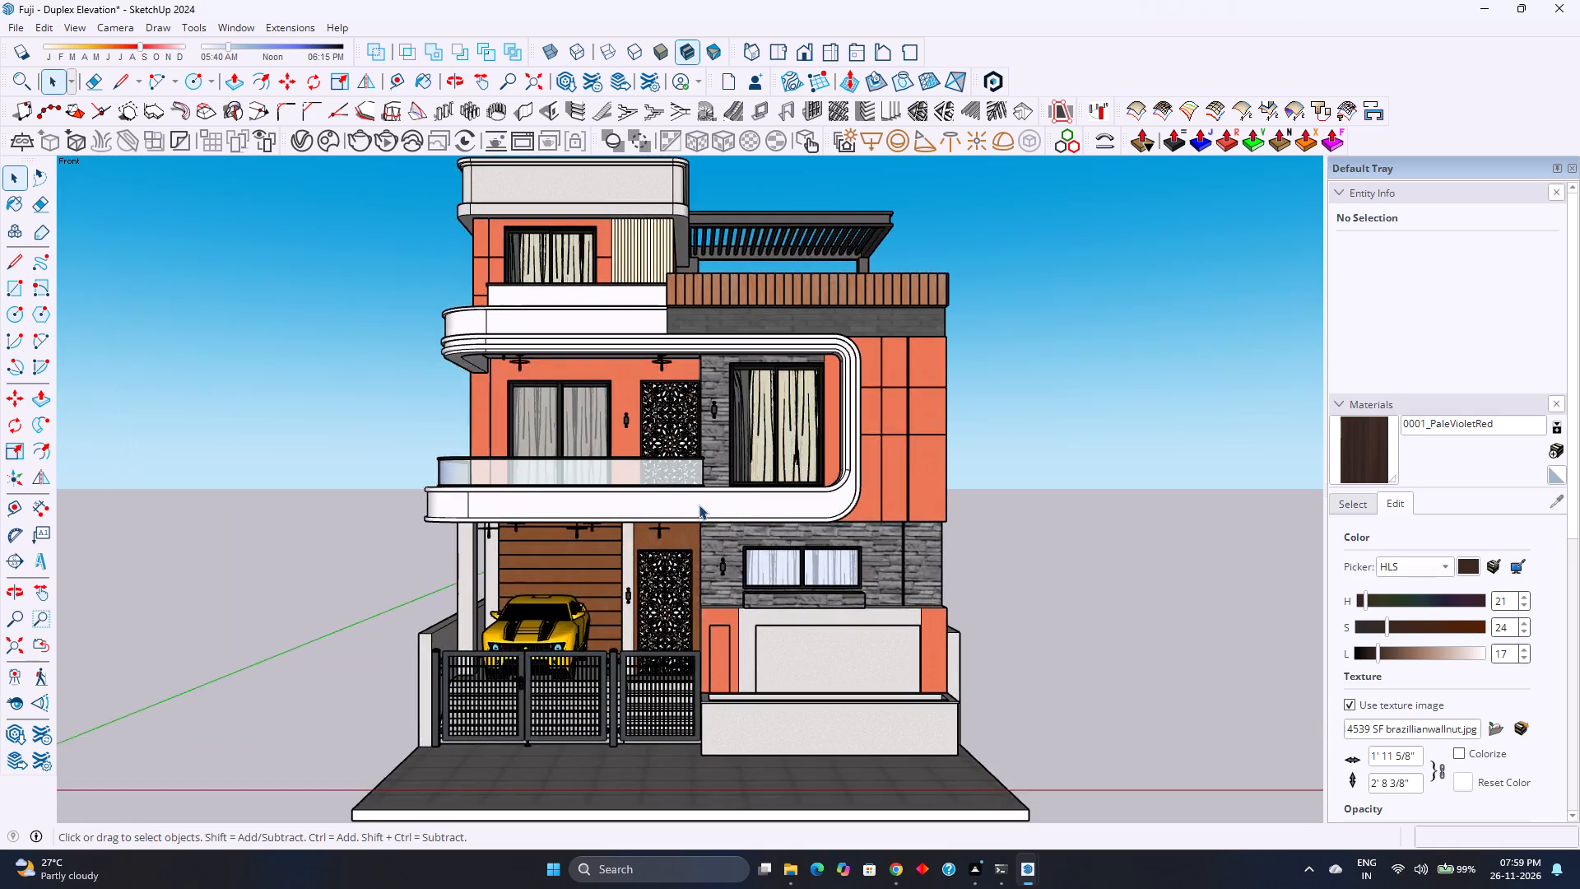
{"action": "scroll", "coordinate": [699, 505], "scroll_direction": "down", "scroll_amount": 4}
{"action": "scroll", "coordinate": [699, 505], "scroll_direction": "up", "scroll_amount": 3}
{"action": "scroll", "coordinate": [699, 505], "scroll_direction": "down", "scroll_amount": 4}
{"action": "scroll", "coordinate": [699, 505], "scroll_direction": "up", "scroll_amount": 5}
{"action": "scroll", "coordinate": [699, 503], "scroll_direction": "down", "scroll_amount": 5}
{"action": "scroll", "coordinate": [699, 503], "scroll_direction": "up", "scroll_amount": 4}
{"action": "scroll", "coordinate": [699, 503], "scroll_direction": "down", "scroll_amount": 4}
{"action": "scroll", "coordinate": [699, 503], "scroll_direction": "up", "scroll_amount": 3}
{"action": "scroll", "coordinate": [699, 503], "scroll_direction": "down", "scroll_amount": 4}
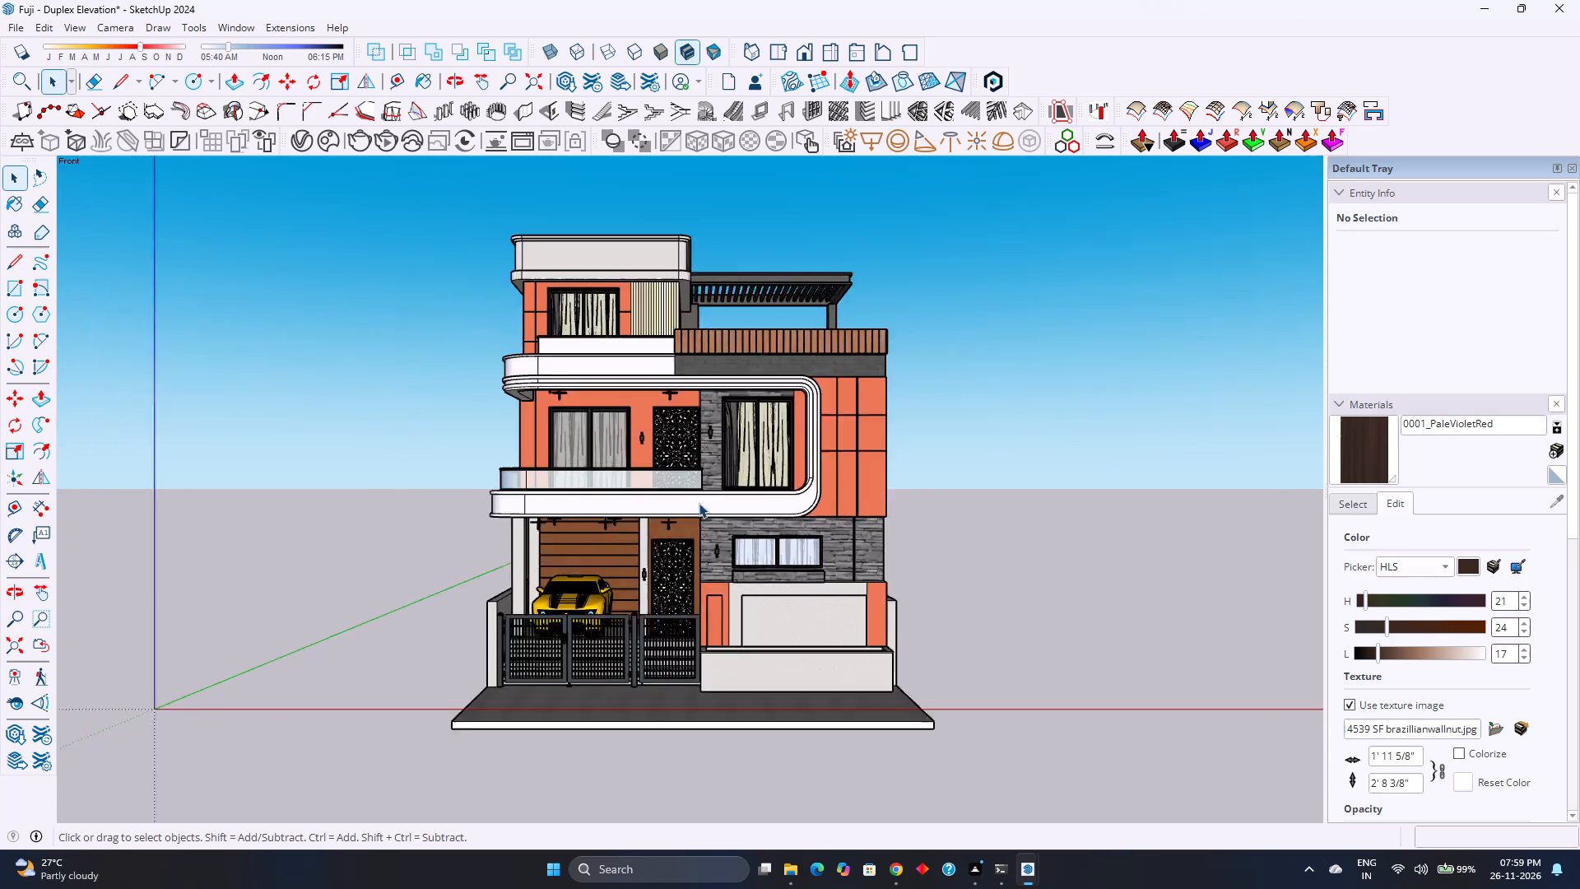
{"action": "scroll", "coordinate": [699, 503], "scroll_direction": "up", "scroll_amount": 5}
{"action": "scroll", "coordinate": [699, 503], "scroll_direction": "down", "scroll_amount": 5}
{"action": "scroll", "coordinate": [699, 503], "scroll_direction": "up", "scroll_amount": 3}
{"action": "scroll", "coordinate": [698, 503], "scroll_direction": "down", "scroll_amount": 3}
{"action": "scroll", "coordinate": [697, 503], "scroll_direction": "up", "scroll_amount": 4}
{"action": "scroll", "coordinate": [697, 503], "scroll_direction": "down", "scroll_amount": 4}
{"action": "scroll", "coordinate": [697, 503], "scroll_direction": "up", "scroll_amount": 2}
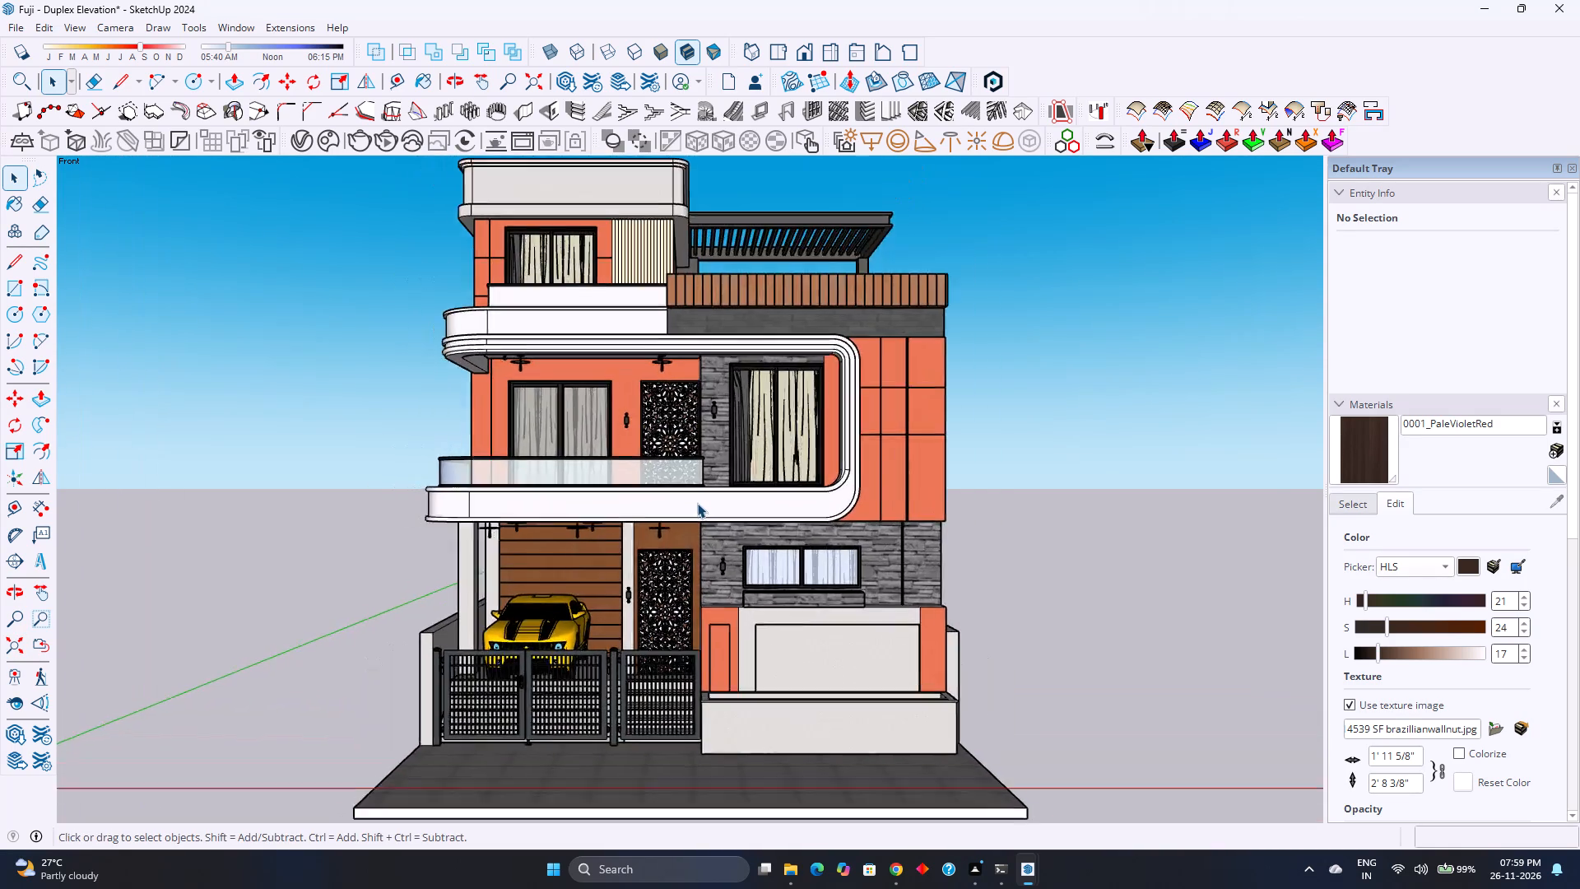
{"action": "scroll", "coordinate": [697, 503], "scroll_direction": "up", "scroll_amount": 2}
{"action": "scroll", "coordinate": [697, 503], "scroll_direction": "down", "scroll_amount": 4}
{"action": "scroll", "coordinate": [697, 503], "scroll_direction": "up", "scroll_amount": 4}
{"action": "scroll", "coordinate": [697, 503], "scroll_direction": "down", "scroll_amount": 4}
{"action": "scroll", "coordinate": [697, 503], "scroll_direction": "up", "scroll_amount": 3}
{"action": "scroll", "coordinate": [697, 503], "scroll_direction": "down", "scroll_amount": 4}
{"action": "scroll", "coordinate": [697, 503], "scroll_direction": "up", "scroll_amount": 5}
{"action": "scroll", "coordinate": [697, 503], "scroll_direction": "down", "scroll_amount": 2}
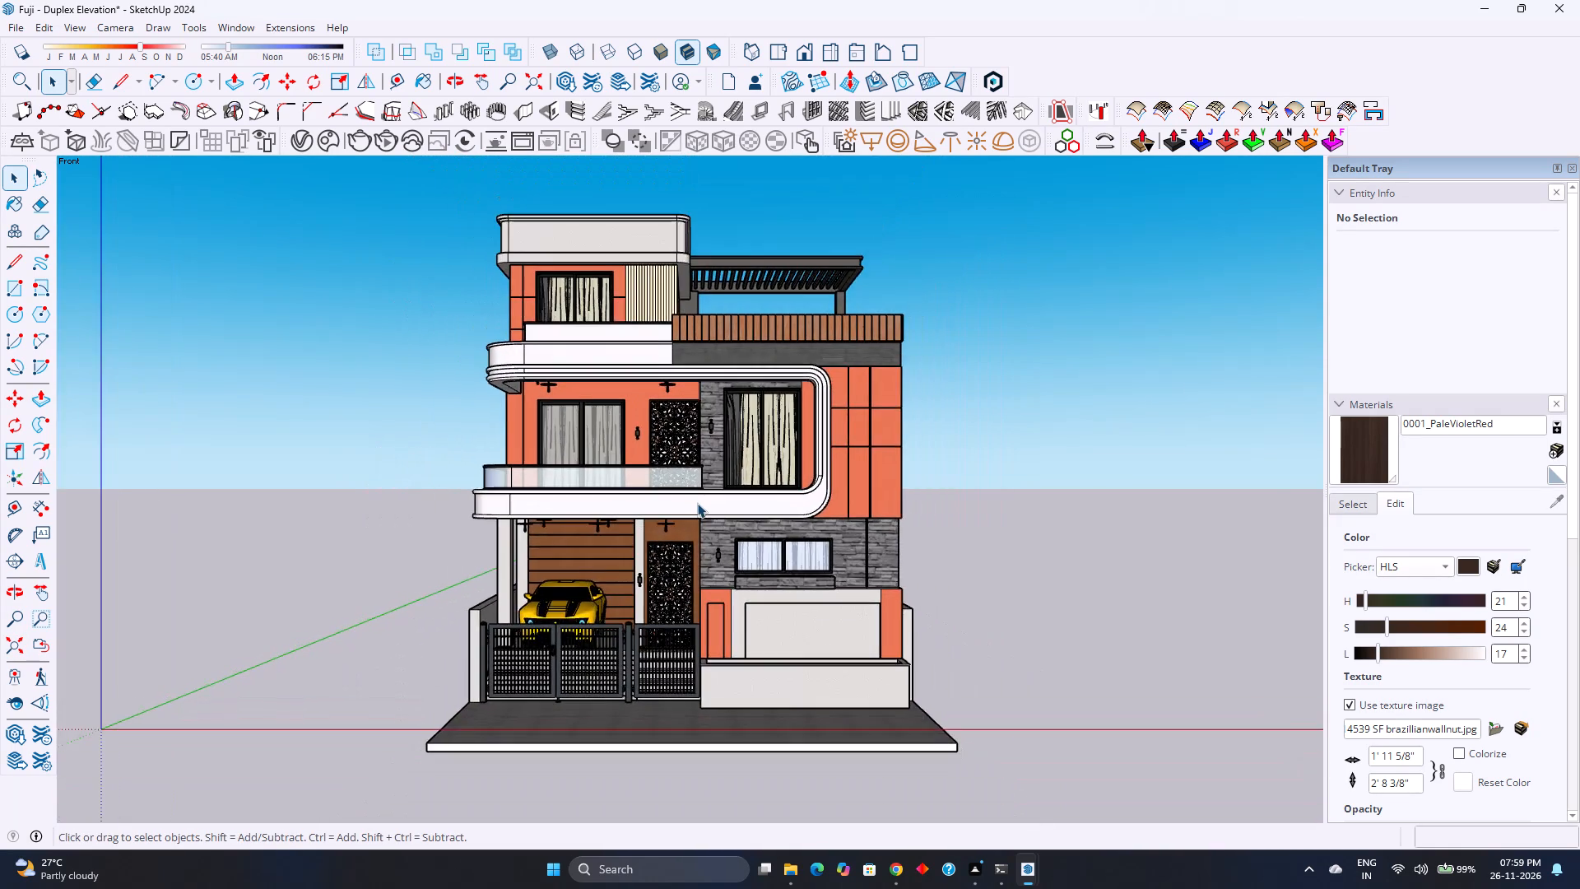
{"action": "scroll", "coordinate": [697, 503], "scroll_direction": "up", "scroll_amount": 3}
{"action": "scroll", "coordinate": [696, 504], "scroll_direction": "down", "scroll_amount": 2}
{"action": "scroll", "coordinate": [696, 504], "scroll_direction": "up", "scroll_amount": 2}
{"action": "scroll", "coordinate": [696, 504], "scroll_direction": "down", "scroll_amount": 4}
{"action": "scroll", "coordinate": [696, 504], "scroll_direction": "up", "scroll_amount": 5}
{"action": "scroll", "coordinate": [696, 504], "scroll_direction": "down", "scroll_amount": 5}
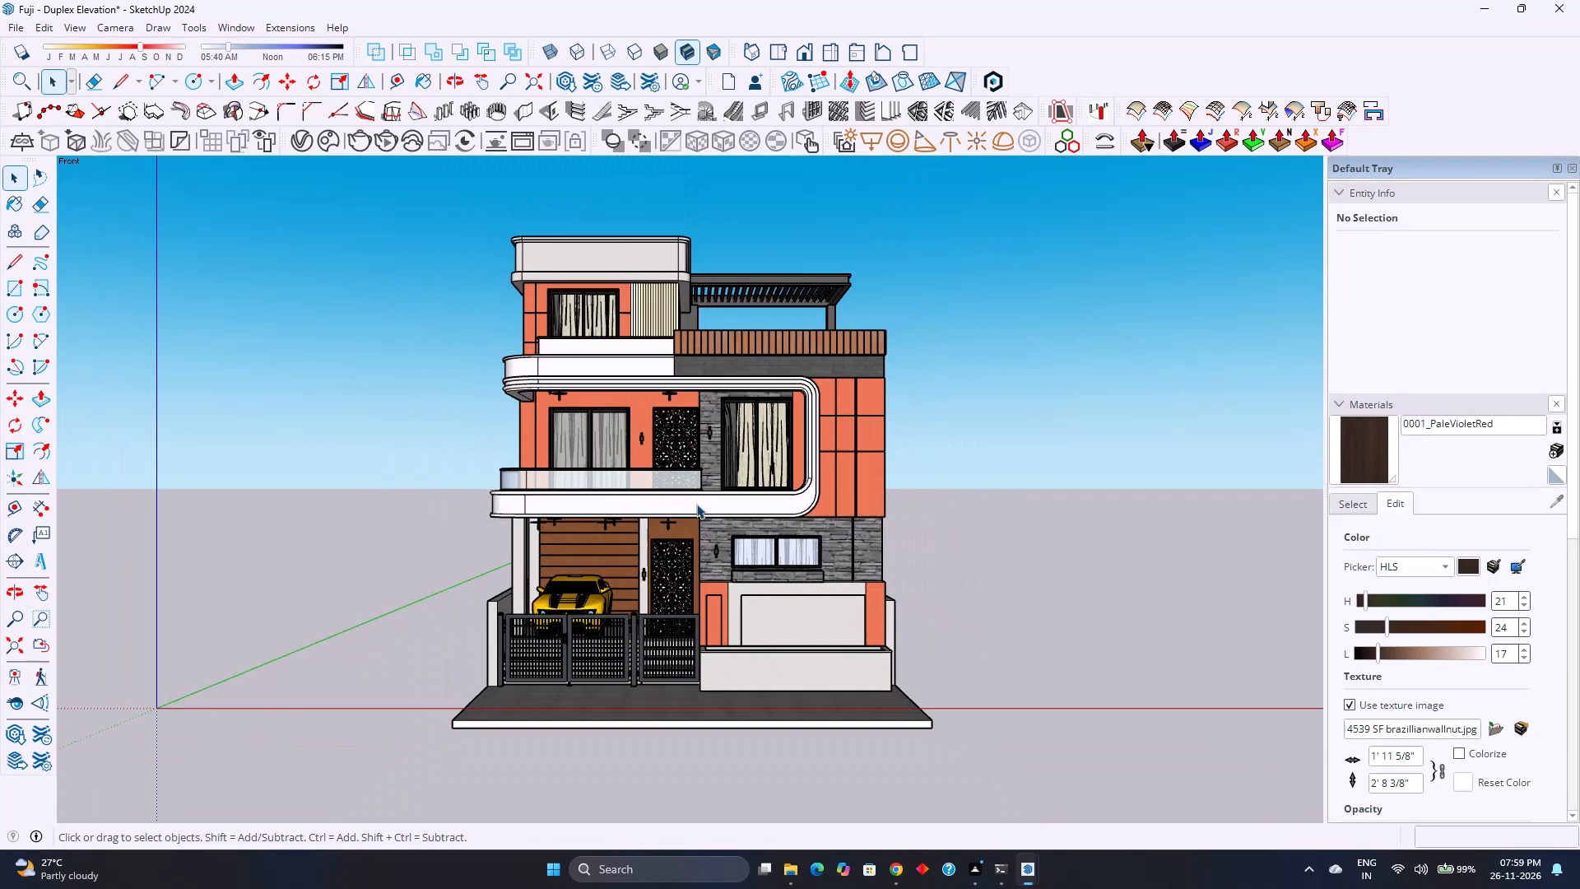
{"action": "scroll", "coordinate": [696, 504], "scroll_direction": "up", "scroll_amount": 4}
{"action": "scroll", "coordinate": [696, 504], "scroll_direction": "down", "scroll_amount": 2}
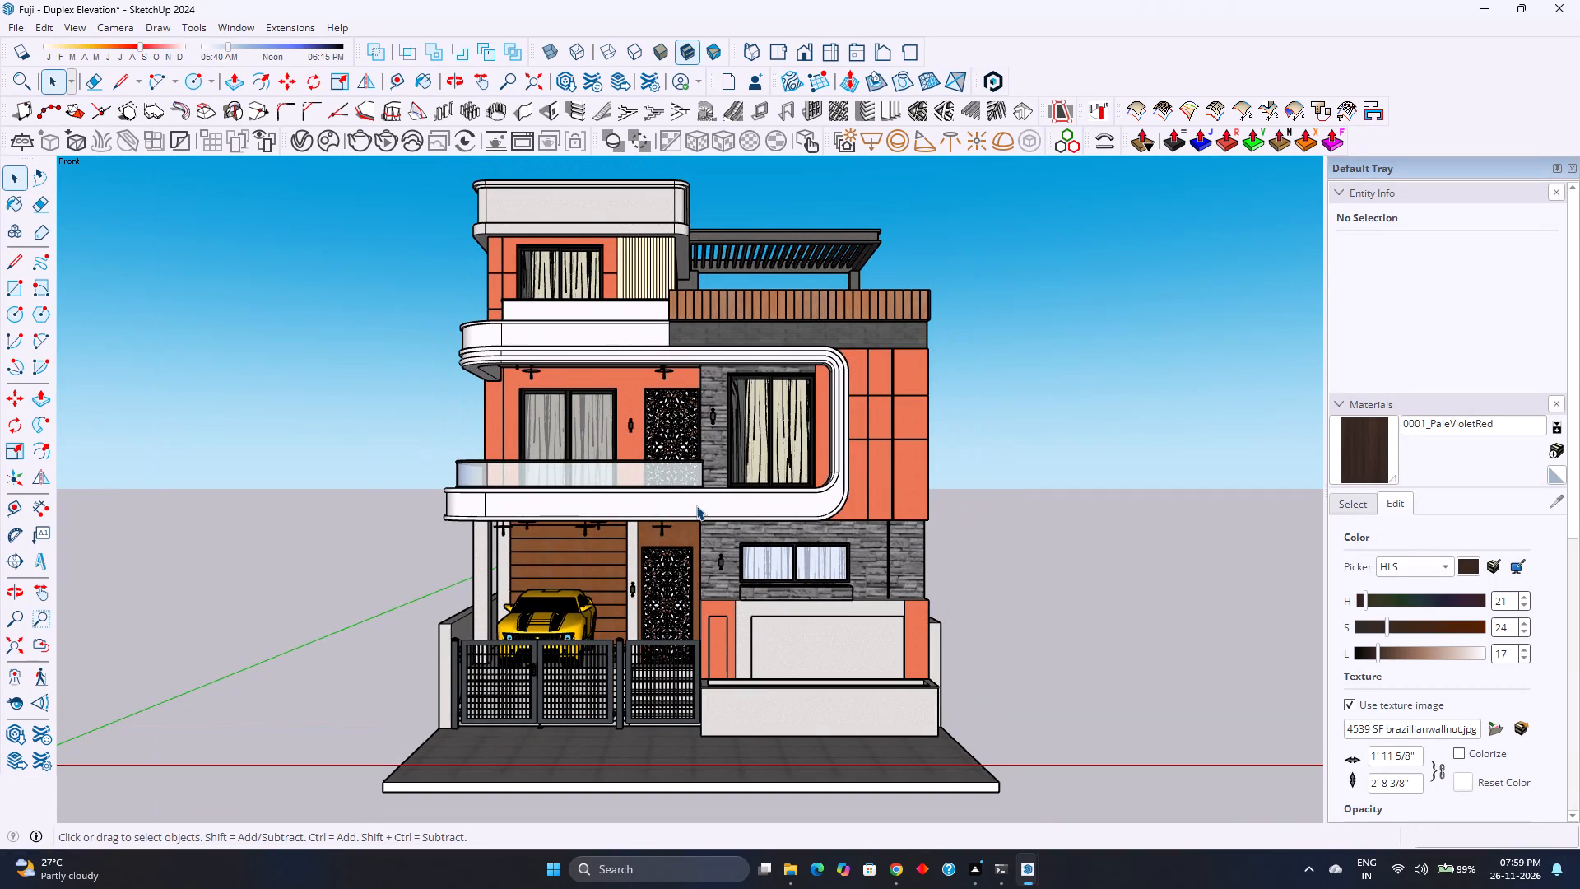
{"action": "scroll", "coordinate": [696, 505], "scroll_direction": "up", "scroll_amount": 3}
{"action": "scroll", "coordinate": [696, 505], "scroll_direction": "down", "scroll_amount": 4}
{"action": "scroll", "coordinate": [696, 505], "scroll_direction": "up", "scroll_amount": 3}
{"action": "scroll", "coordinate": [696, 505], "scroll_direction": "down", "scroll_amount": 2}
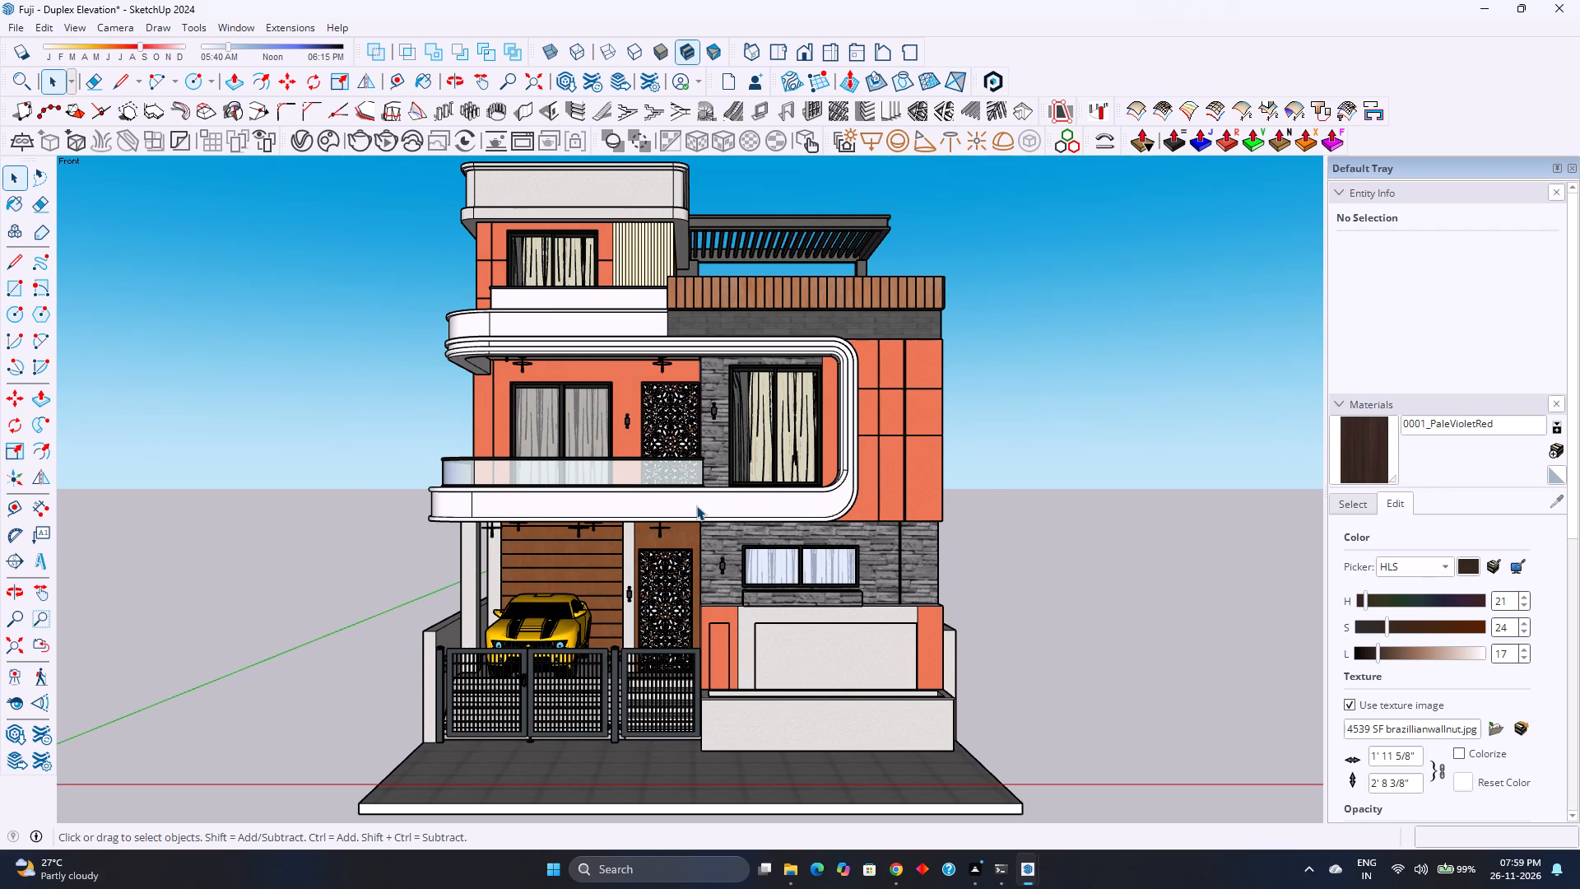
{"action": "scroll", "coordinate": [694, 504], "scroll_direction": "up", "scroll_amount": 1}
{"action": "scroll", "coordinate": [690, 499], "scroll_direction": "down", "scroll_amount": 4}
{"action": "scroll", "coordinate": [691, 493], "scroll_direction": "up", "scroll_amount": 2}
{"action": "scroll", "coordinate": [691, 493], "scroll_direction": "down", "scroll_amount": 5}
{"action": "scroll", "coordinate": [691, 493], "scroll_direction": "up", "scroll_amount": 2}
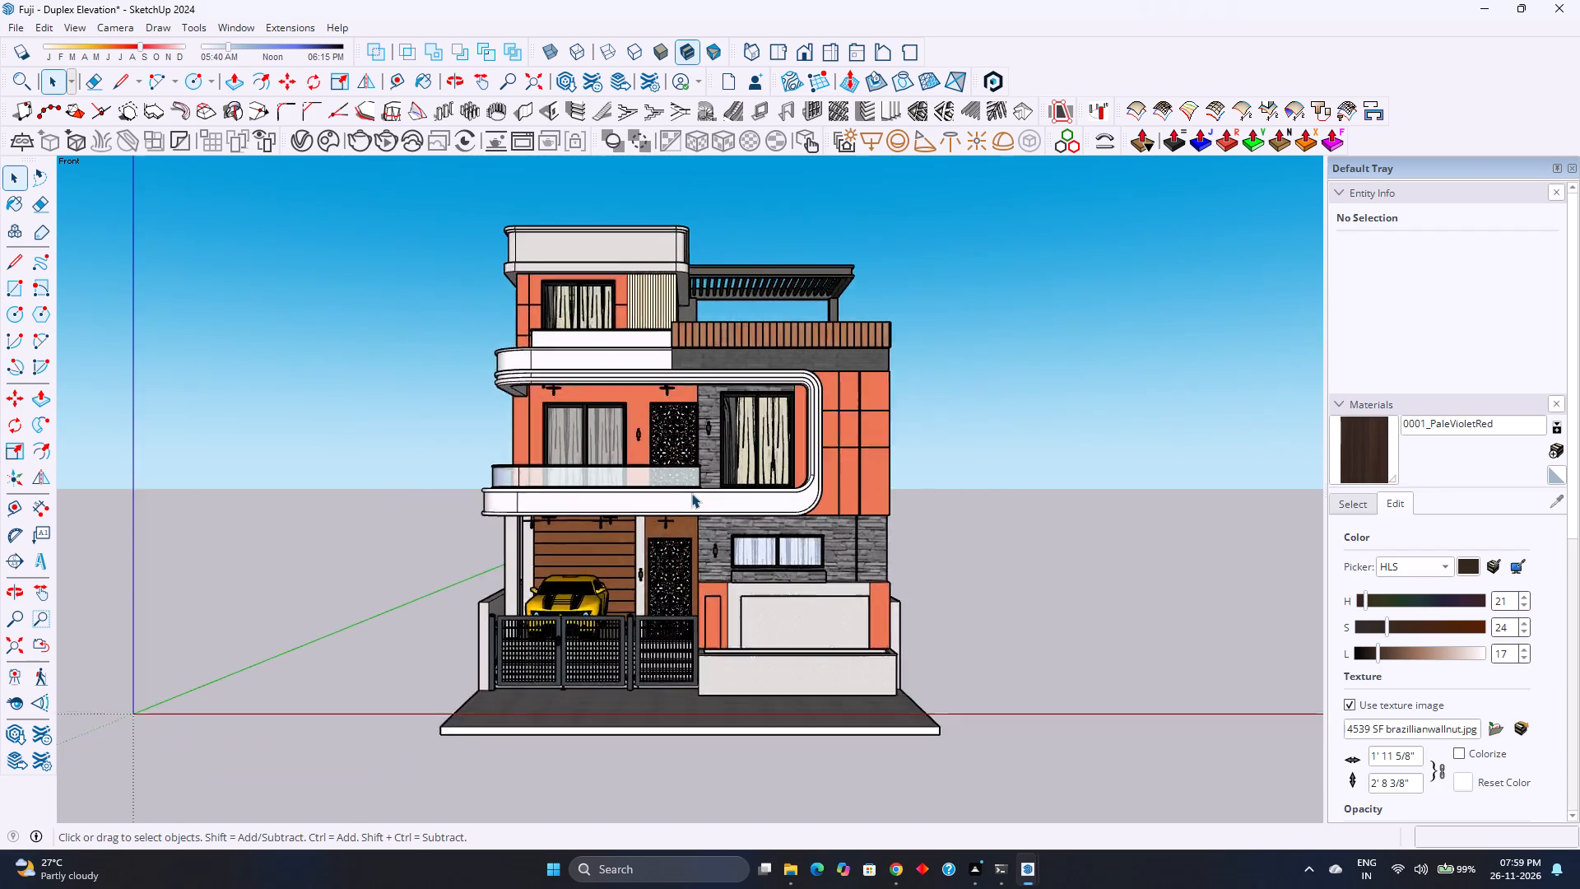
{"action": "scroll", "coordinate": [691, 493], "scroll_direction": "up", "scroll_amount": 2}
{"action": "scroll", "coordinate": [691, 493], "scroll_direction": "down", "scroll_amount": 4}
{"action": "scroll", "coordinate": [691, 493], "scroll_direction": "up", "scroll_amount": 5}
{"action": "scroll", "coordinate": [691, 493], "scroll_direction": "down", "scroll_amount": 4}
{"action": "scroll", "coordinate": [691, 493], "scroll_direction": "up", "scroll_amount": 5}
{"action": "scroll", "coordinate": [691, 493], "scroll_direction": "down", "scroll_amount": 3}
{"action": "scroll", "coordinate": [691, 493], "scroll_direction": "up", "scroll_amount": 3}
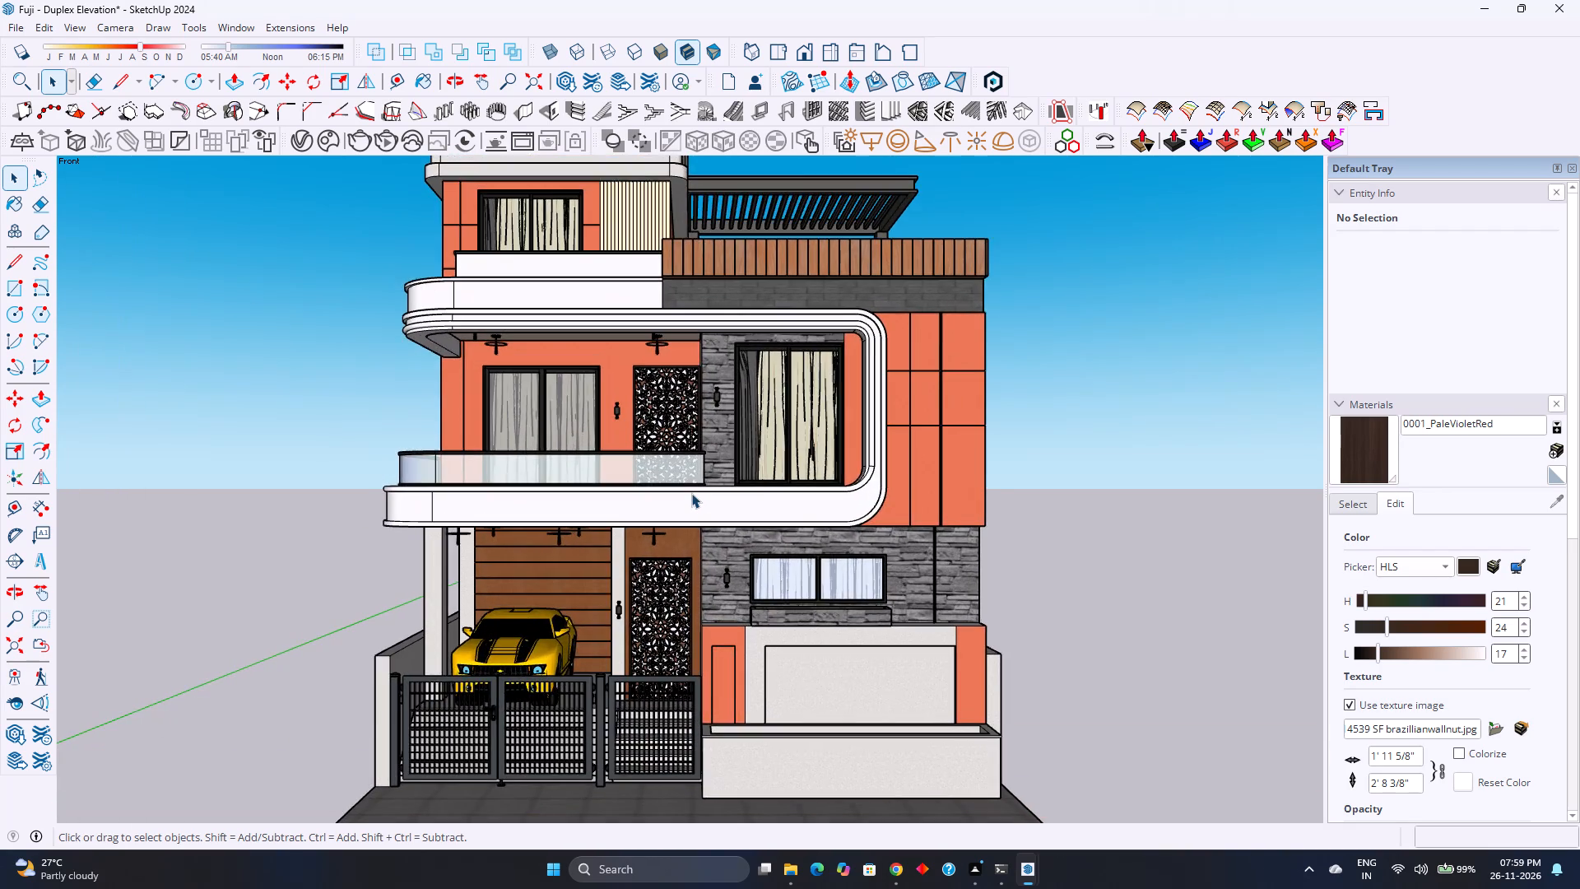
Examine the duplex's front elevation from slightly raised viewpoints, both close up and with the whole model in view.
{"action": "scroll", "coordinate": [691, 493], "scroll_direction": "up", "scroll_amount": 1}
{"action": "middle_click_drag", "start_coordinate": [699, 491], "coordinate": [650, 510]}
{"action": "scroll", "coordinate": [650, 510], "scroll_direction": "down", "scroll_amount": 2}
{"action": "middle_click_drag", "start_coordinate": [657, 519], "coordinate": [704, 497]}
{"action": "middle_click", "coordinate": [704, 497]}
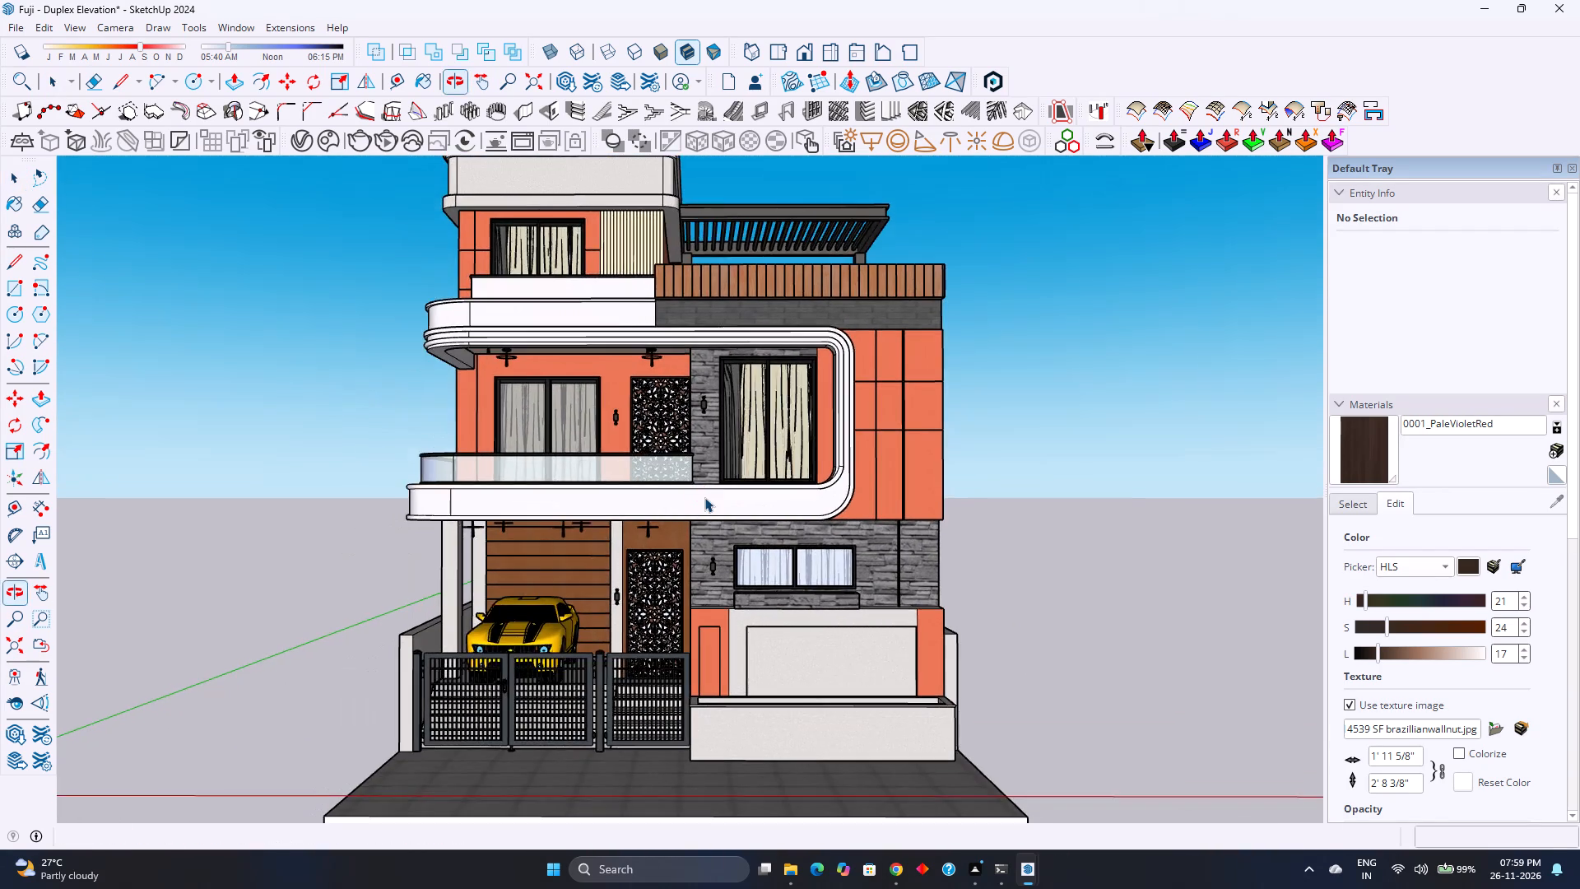
{"action": "scroll", "coordinate": [704, 497], "scroll_direction": "up", "scroll_amount": 4}
{"action": "scroll", "coordinate": [704, 497], "scroll_direction": "down", "scroll_amount": 4}
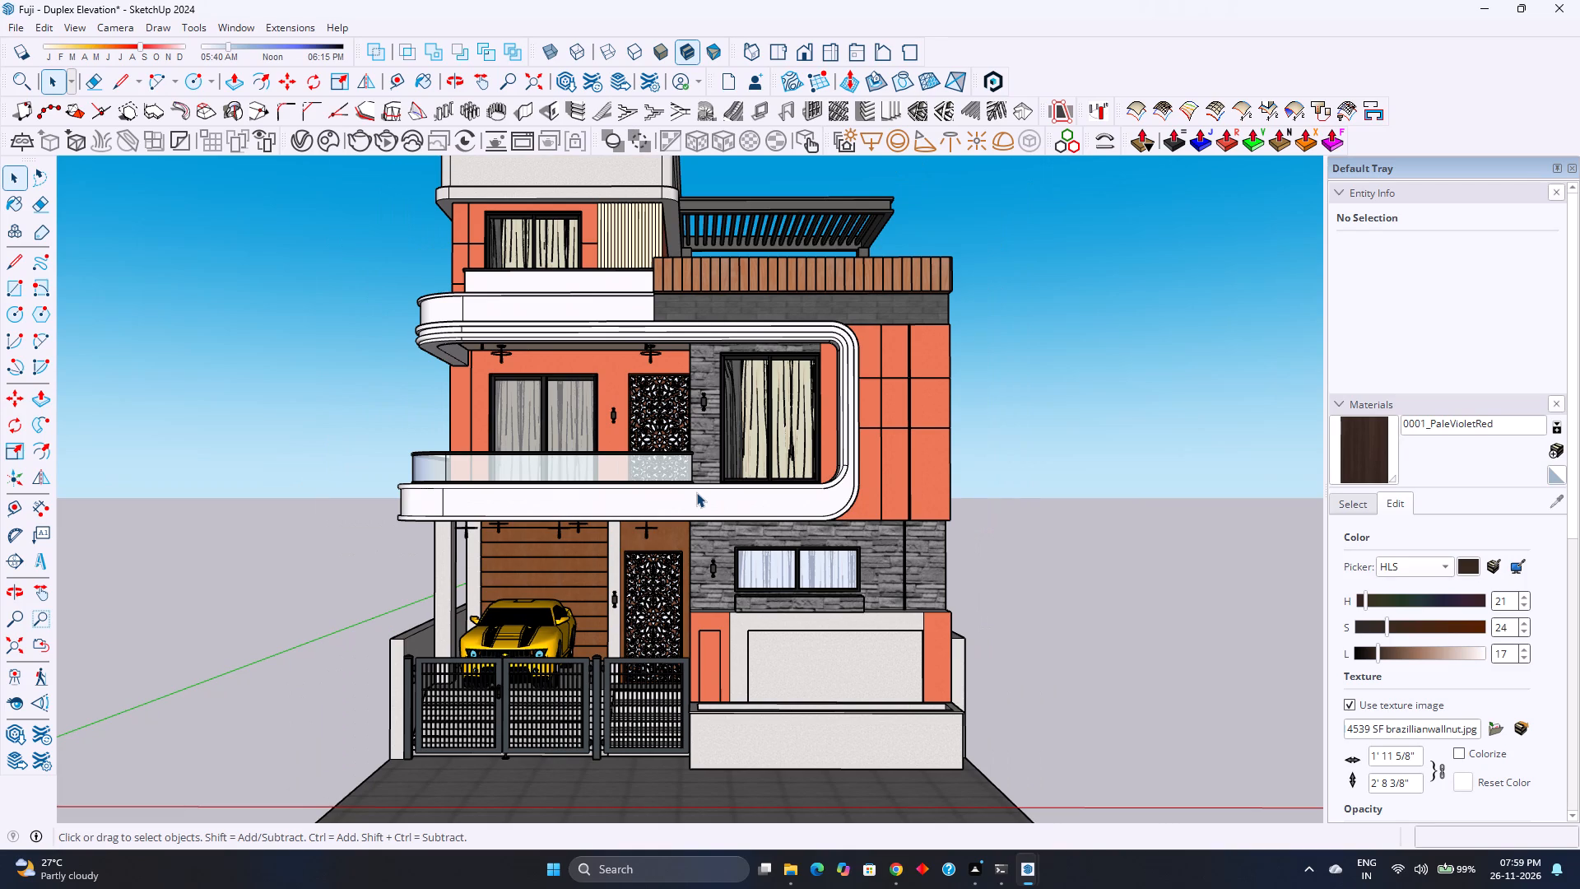
{"action": "scroll", "coordinate": [696, 492], "scroll_direction": "up", "scroll_amount": 2}
{"action": "scroll", "coordinate": [693, 491], "scroll_direction": "down", "scroll_amount": 5}
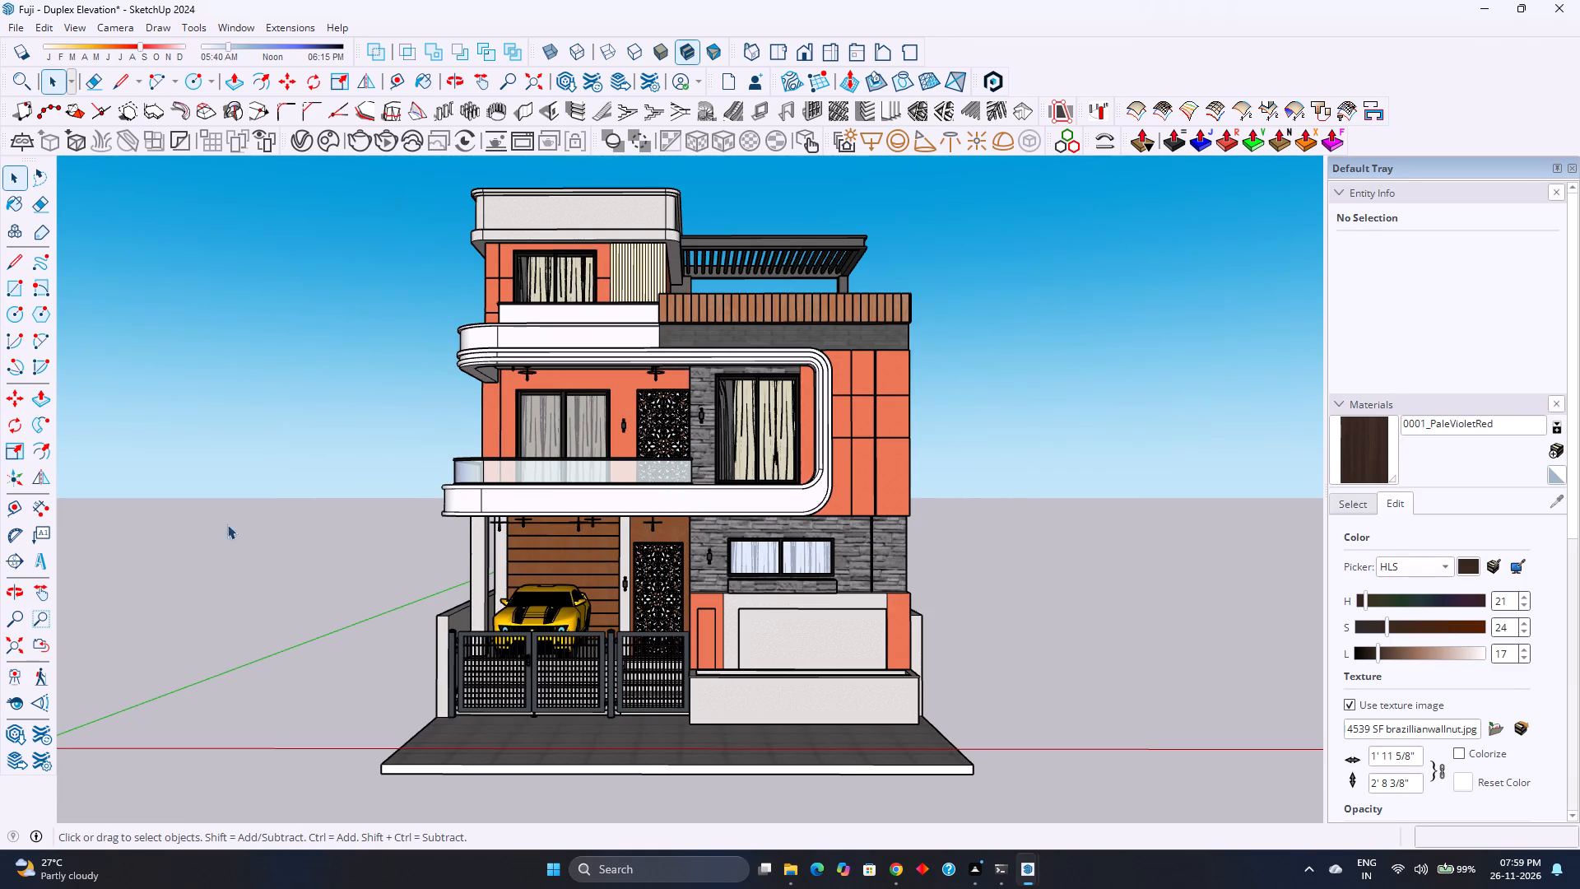
{"action": "scroll", "coordinate": [648, 508], "scroll_direction": "up", "scroll_amount": 3}
{"action": "scroll", "coordinate": [644, 510], "scroll_direction": "down", "scroll_amount": 3}
{"action": "scroll", "coordinate": [644, 510], "scroll_direction": "up", "scroll_amount": 2}
{"action": "scroll", "coordinate": [644, 510], "scroll_direction": "down", "scroll_amount": 2}
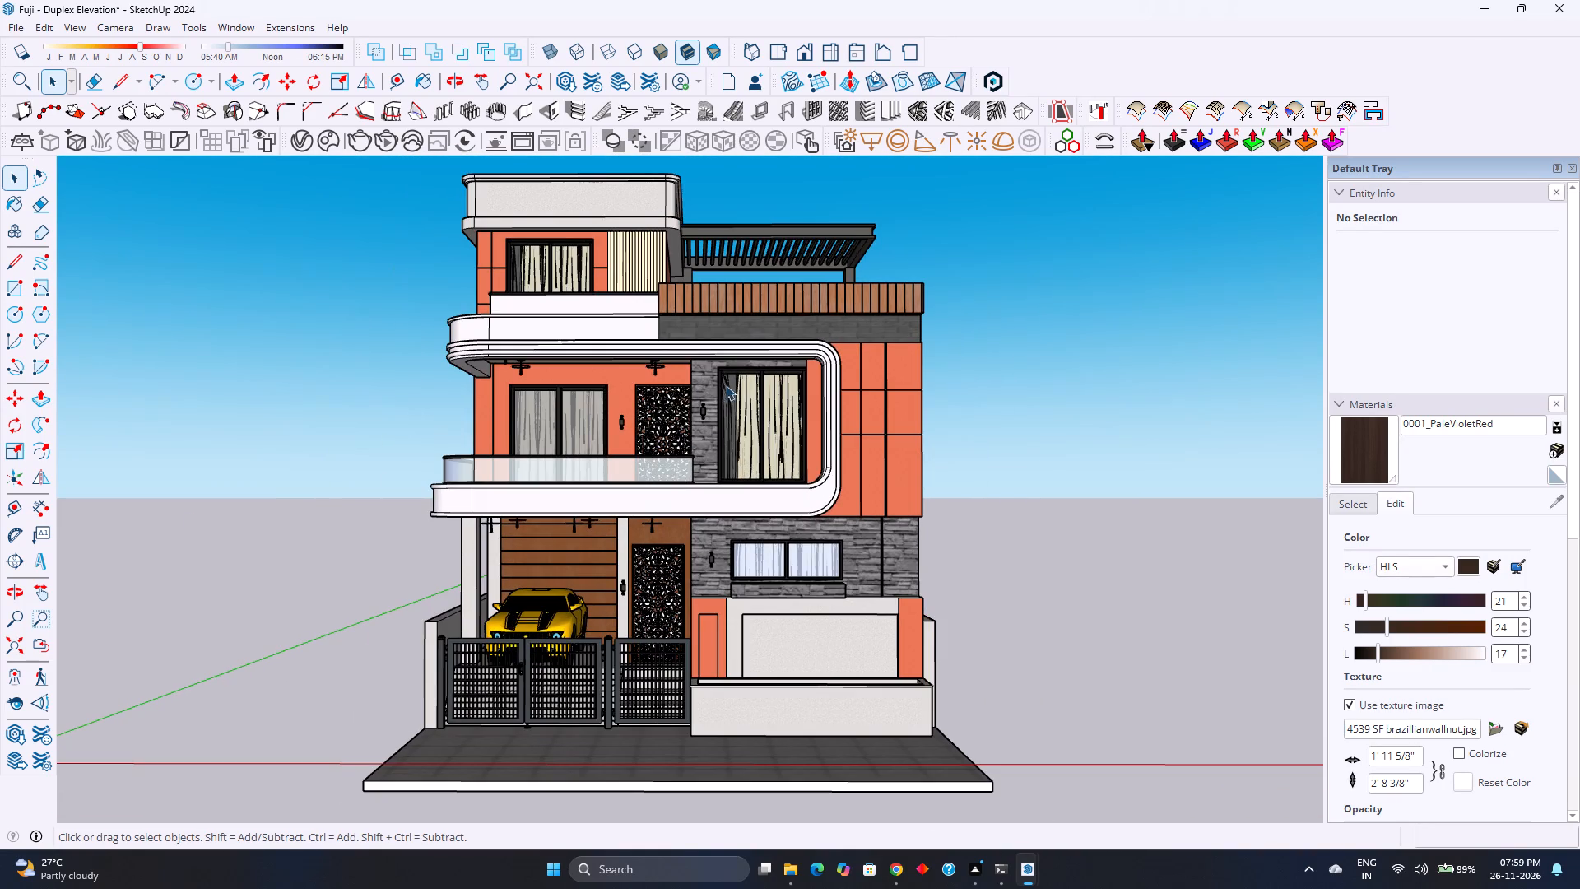
{"action": "scroll", "coordinate": [727, 381], "scroll_direction": "up", "scroll_amount": 2}
{"action": "middle_click_drag", "start_coordinate": [727, 381], "coordinate": [730, 412]}
{"action": "scroll", "coordinate": [730, 412], "scroll_direction": "down", "scroll_amount": 2}
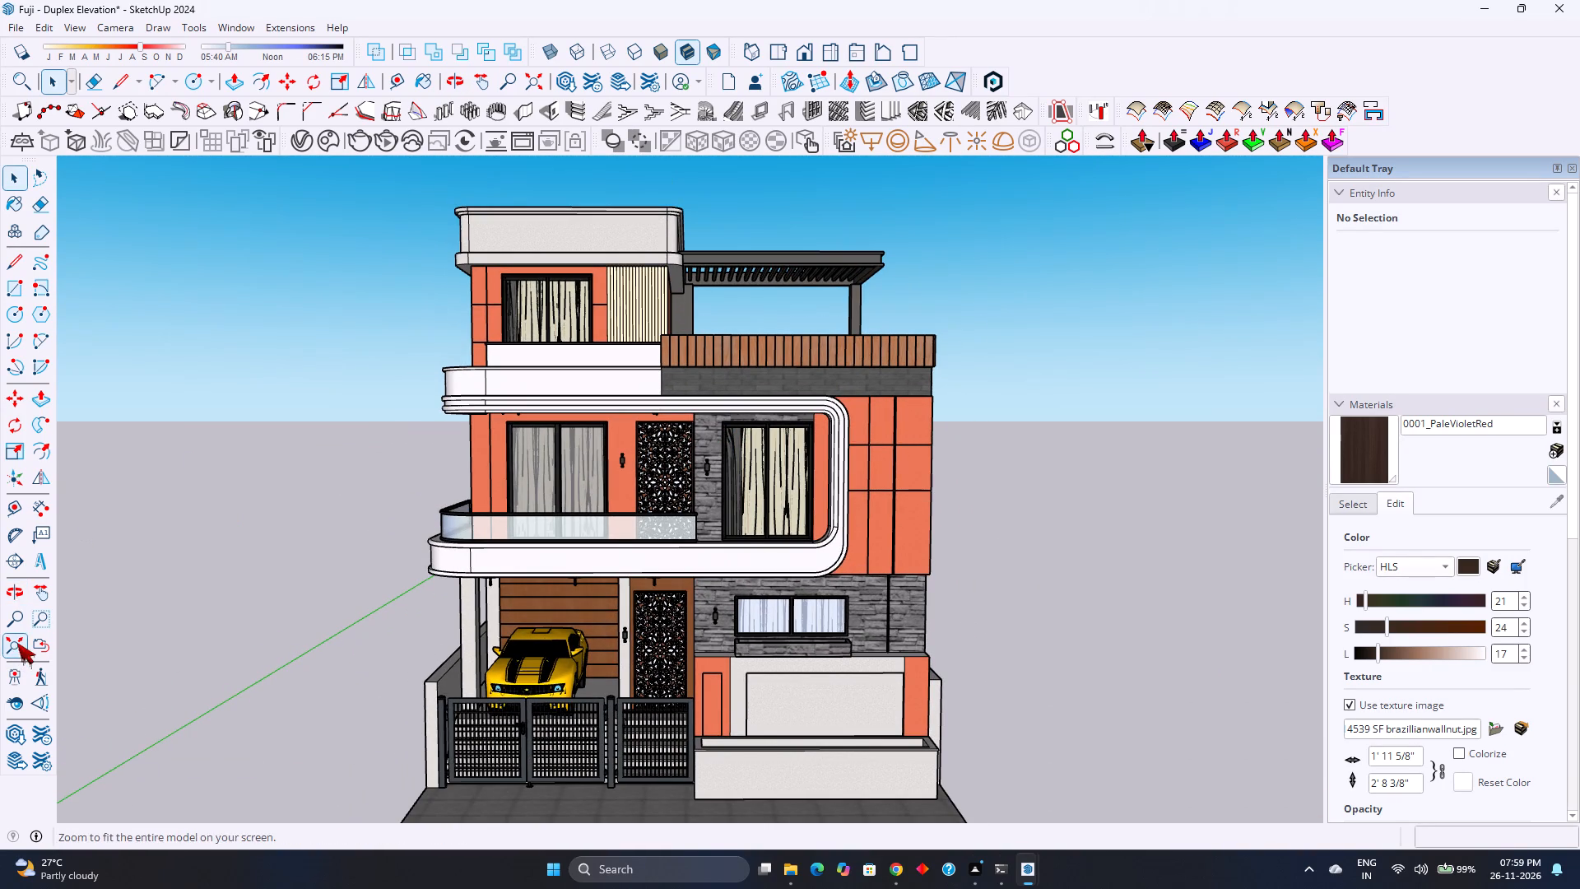
{"action": "left_click", "coordinate": [17, 643]}
{"action": "scroll", "coordinate": [499, 556], "scroll_direction": "down", "scroll_amount": 3}
{"action": "scroll", "coordinate": [634, 534], "scroll_direction": "up", "scroll_amount": 5}
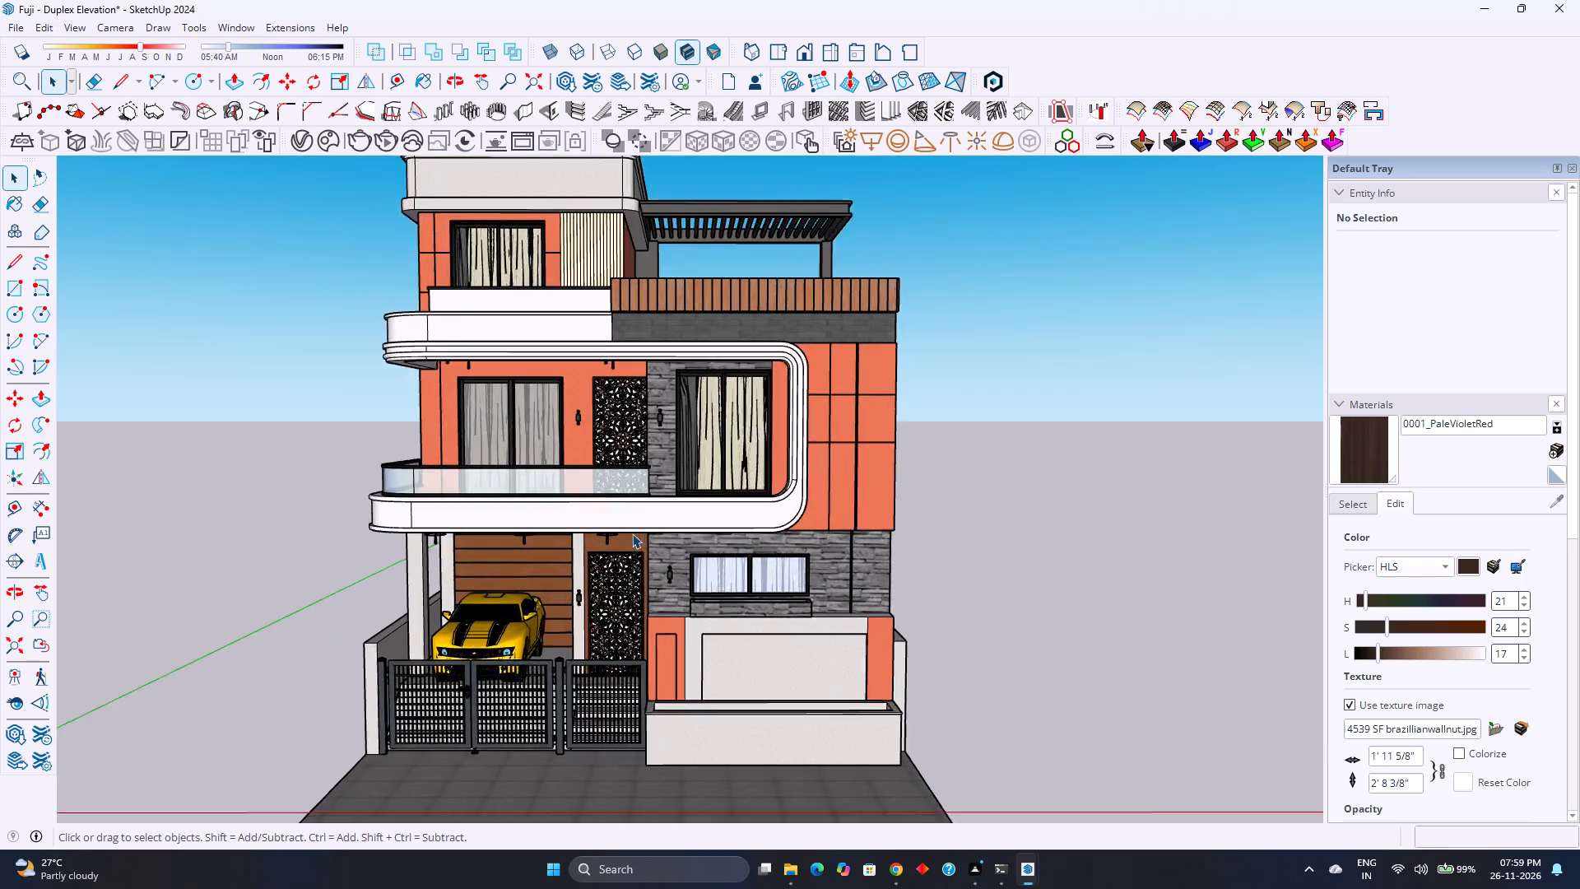
{"action": "scroll", "coordinate": [632, 533], "scroll_direction": "up", "scroll_amount": 1}
{"action": "middle_click_drag", "start_coordinate": [632, 533], "coordinate": [633, 525]}
{"action": "middle_click", "coordinate": [633, 525]}
{"action": "scroll", "coordinate": [633, 525], "scroll_direction": "down", "scroll_amount": 4}
{"action": "middle_click_drag", "start_coordinate": [654, 502], "coordinate": [658, 510]}
{"action": "middle_click", "coordinate": [658, 510]}
{"action": "middle_click", "coordinate": [658, 510]}
{"action": "scroll", "coordinate": [659, 509], "scroll_direction": "up", "scroll_amount": 3}
{"action": "scroll", "coordinate": [659, 509], "scroll_direction": "down", "scroll_amount": 4}
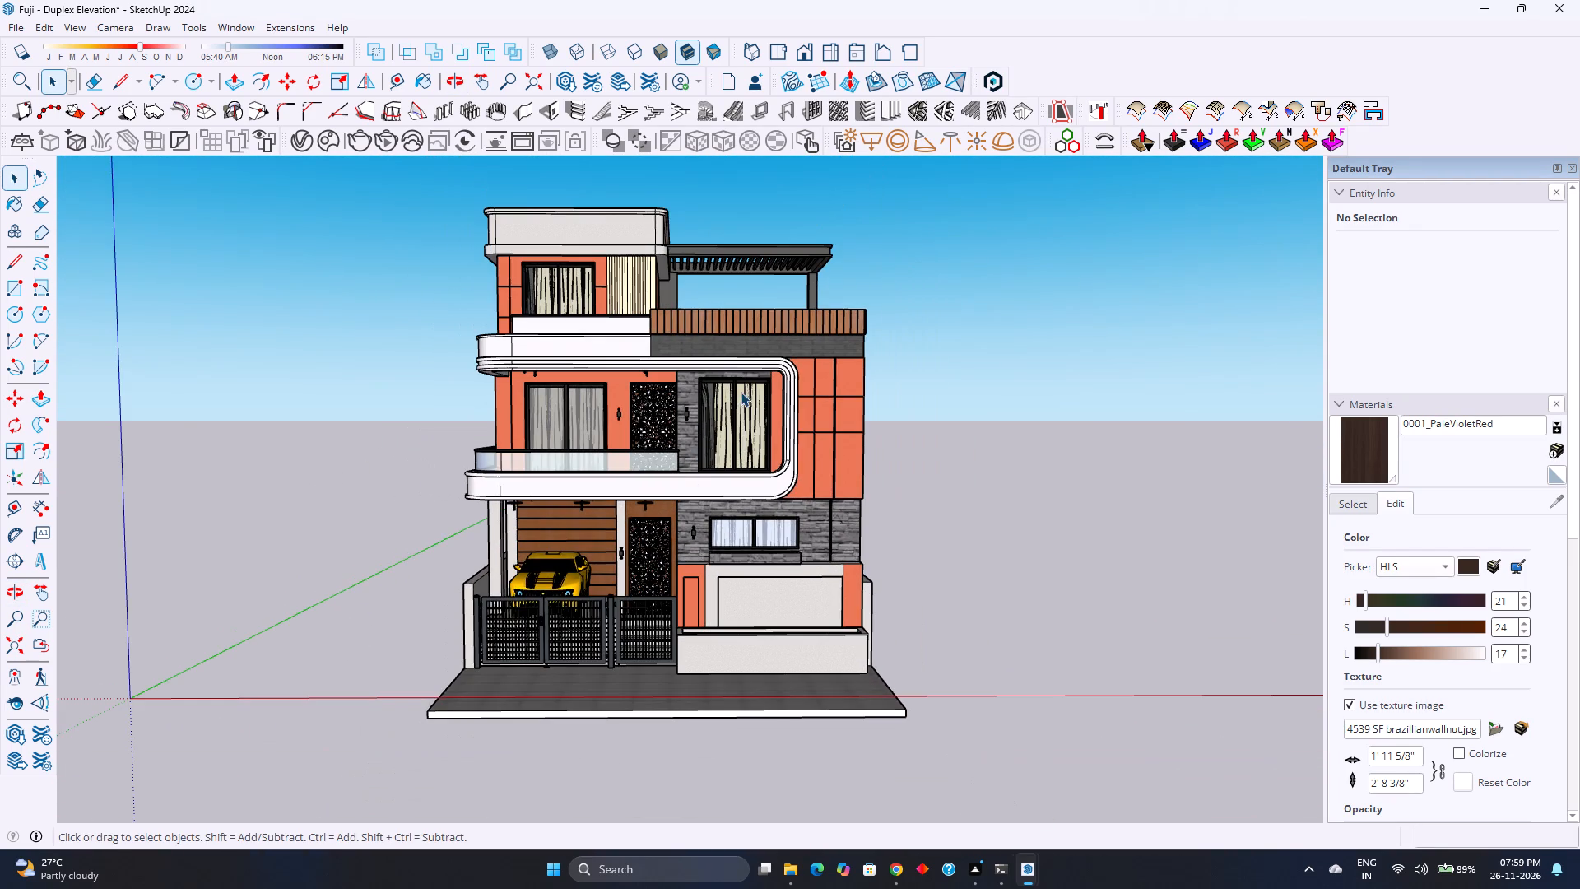
Examine the duplex's front facade from the slightly raised viewpoint, both close up and as a whole.
{"action": "scroll", "coordinate": [720, 381], "scroll_direction": "up", "scroll_amount": 4}
{"action": "scroll", "coordinate": [720, 381], "scroll_direction": "down", "scroll_amount": 3}
{"action": "scroll", "coordinate": [720, 381], "scroll_direction": "up", "scroll_amount": 3}
{"action": "scroll", "coordinate": [720, 381], "scroll_direction": "down", "scroll_amount": 4}
{"action": "scroll", "coordinate": [720, 381], "scroll_direction": "up", "scroll_amount": 4}
{"action": "scroll", "coordinate": [720, 381], "scroll_direction": "down", "scroll_amount": 4}
{"action": "scroll", "coordinate": [720, 381], "scroll_direction": "up", "scroll_amount": 3}
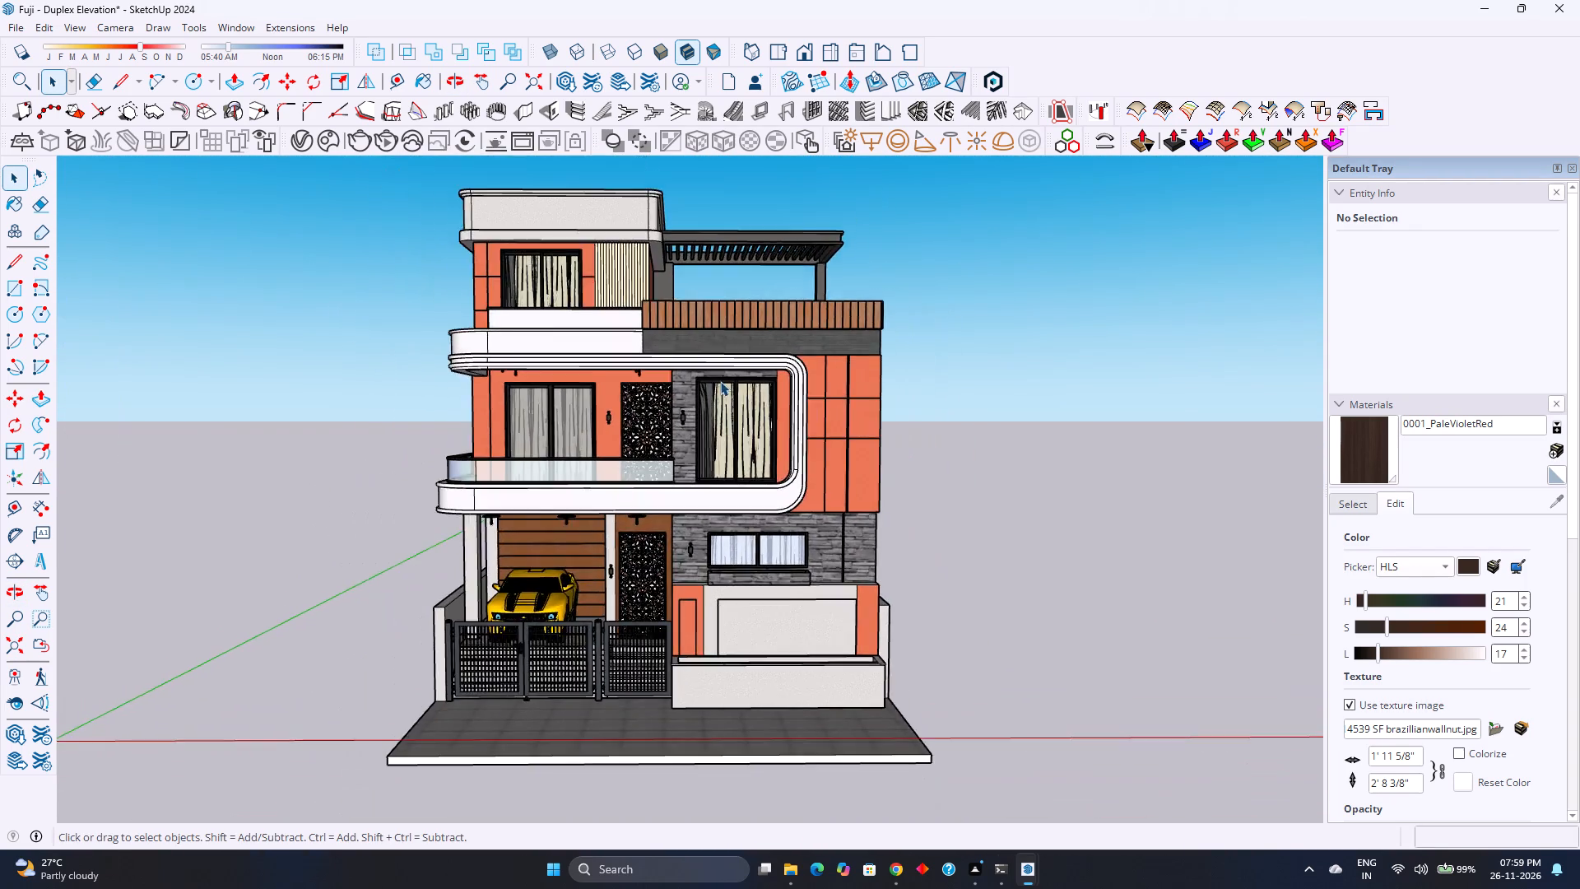
{"action": "scroll", "coordinate": [720, 381], "scroll_direction": "up", "scroll_amount": 2}
{"action": "scroll", "coordinate": [720, 381], "scroll_direction": "down", "scroll_amount": 5}
{"action": "scroll", "coordinate": [720, 381], "scroll_direction": "up", "scroll_amount": 5}
{"action": "scroll", "coordinate": [720, 381], "scroll_direction": "down", "scroll_amount": 5}
{"action": "scroll", "coordinate": [720, 381], "scroll_direction": "up", "scroll_amount": 5}
{"action": "scroll", "coordinate": [720, 381], "scroll_direction": "down", "scroll_amount": 5}
{"action": "scroll", "coordinate": [720, 381], "scroll_direction": "up", "scroll_amount": 4}
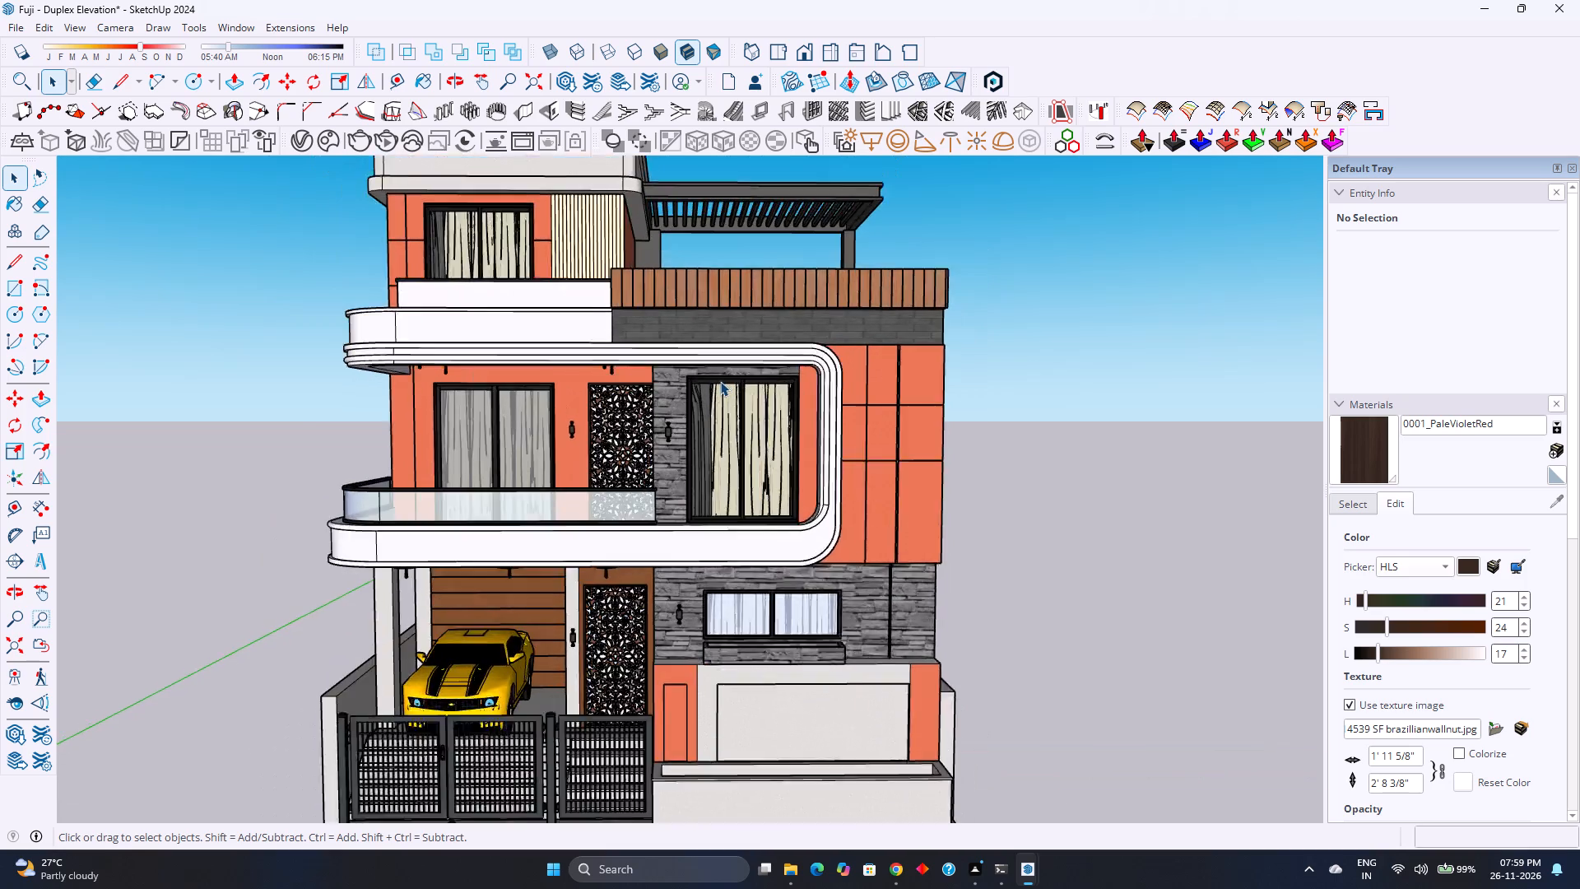
{"action": "scroll", "coordinate": [720, 381], "scroll_direction": "up", "scroll_amount": 1}
{"action": "scroll", "coordinate": [720, 381], "scroll_direction": "down", "scroll_amount": 1}
{"action": "scroll", "coordinate": [720, 381], "scroll_direction": "up", "scroll_amount": 5}
{"action": "scroll", "coordinate": [720, 381], "scroll_direction": "down", "scroll_amount": 5}
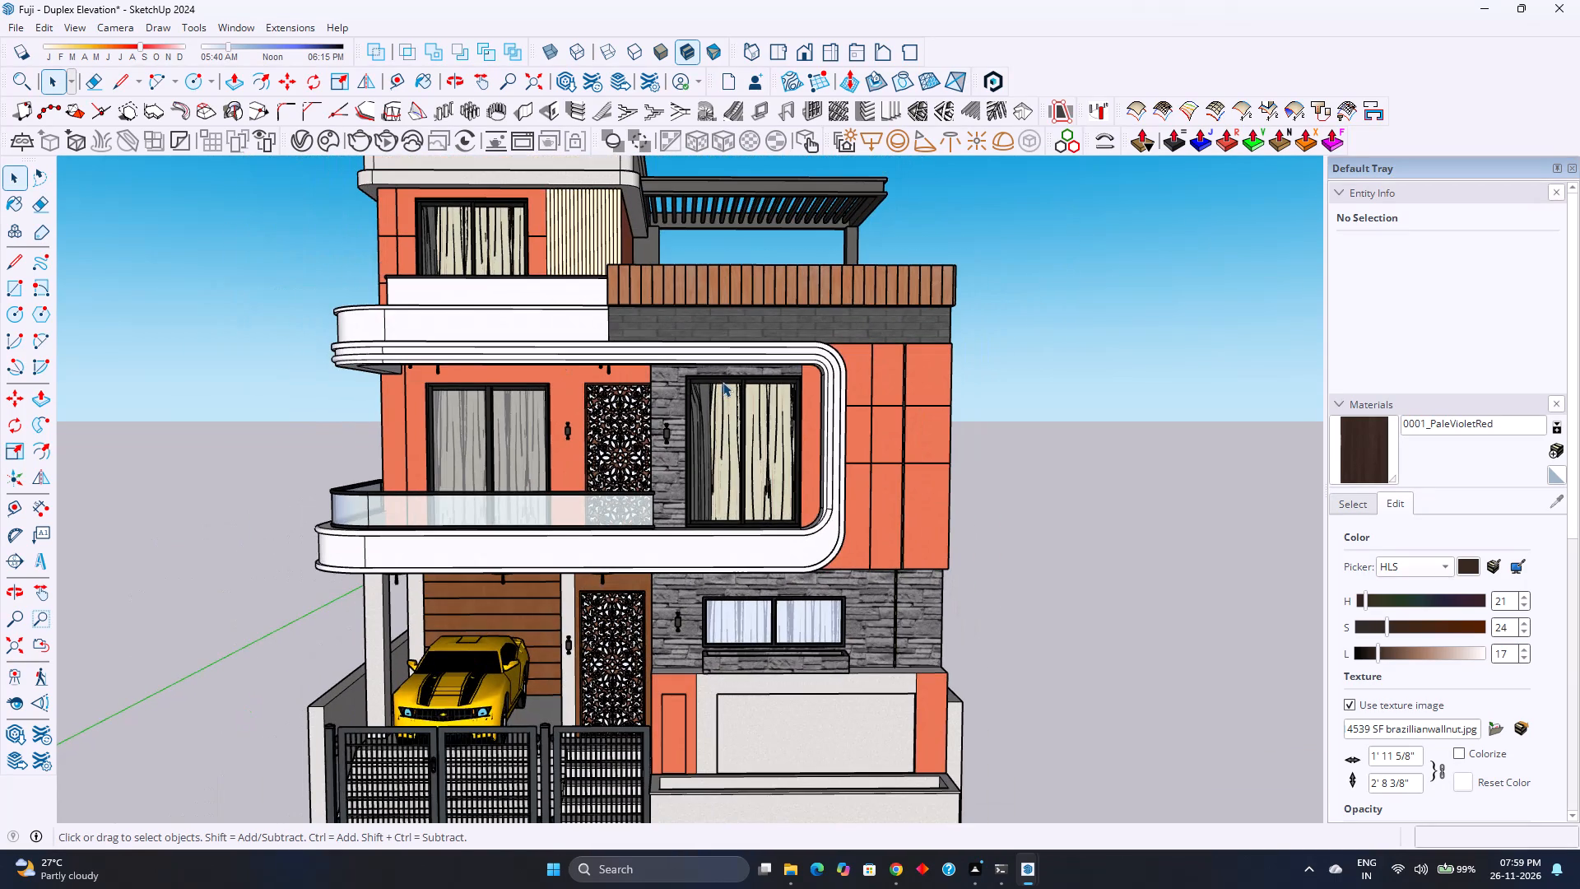
{"action": "scroll", "coordinate": [723, 382], "scroll_direction": "down", "scroll_amount": 5}
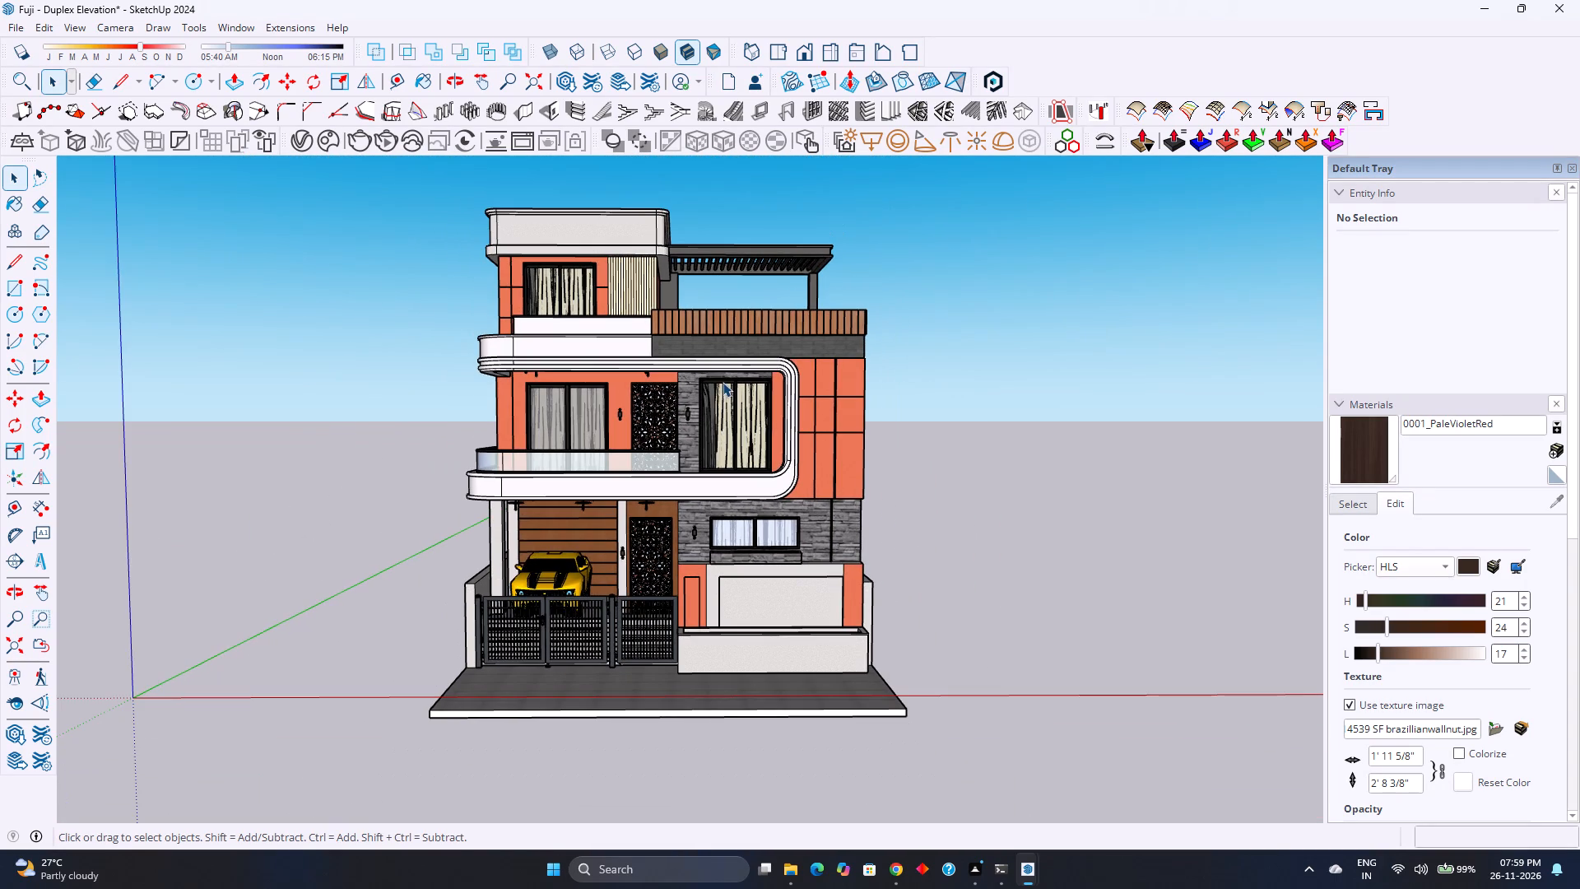
{"action": "scroll", "coordinate": [723, 382], "scroll_direction": "up", "scroll_amount": 3}
{"action": "scroll", "coordinate": [723, 382], "scroll_direction": "down", "scroll_amount": 4}
{"action": "scroll", "coordinate": [723, 382], "scroll_direction": "up", "scroll_amount": 3}
{"action": "scroll", "coordinate": [723, 382], "scroll_direction": "down", "scroll_amount": 4}
{"action": "scroll", "coordinate": [723, 382], "scroll_direction": "up", "scroll_amount": 3}
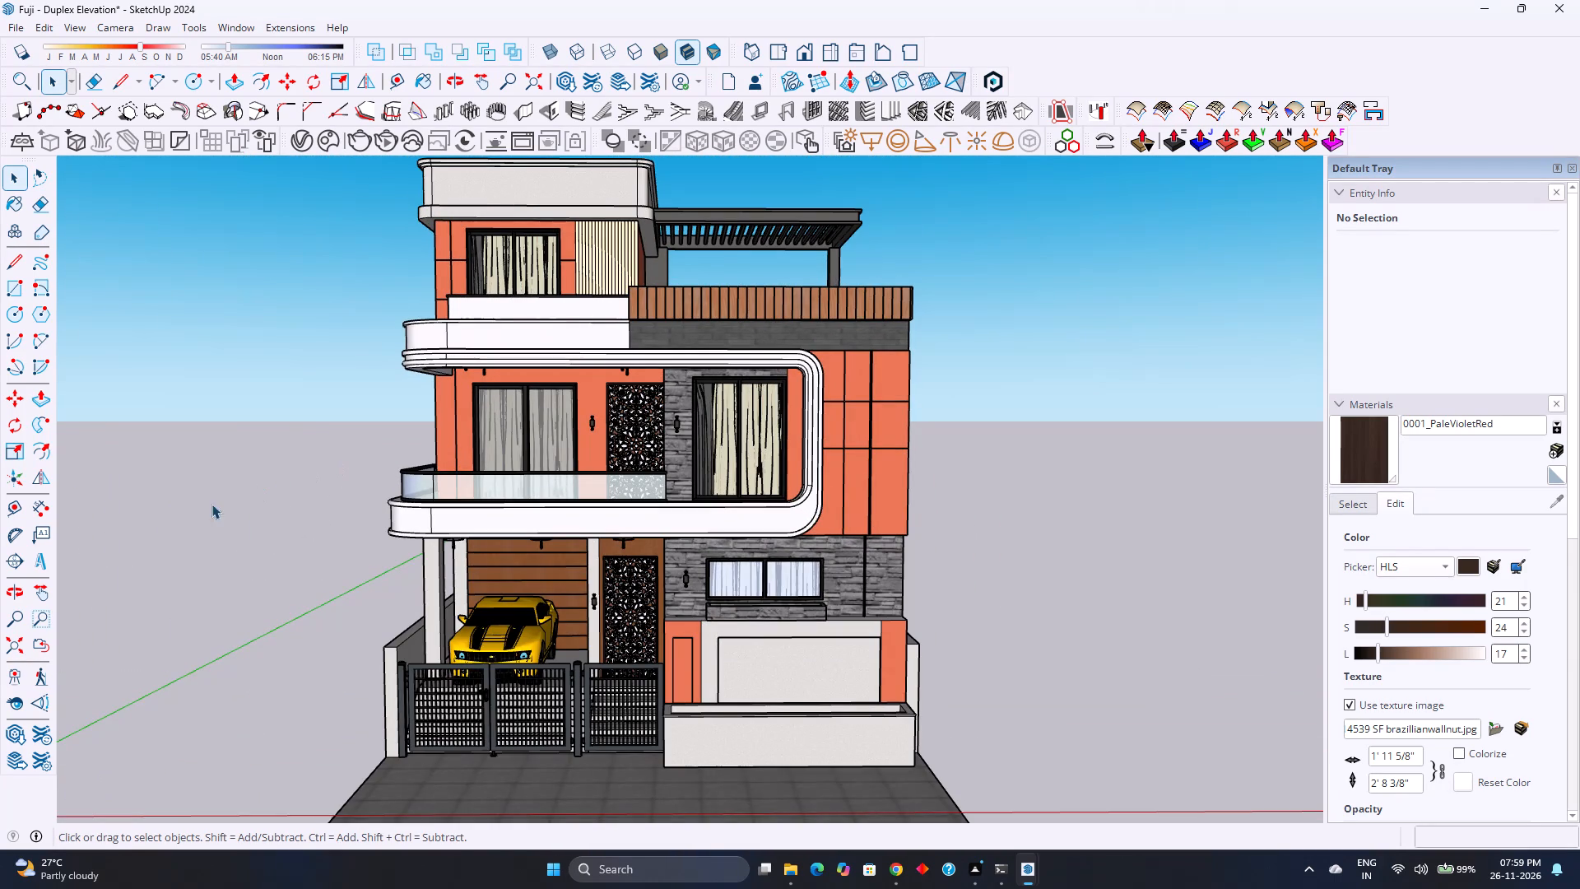
Fit the whole duplex in view and look over the complete front elevation.
{"action": "left_click", "coordinate": [19, 641]}
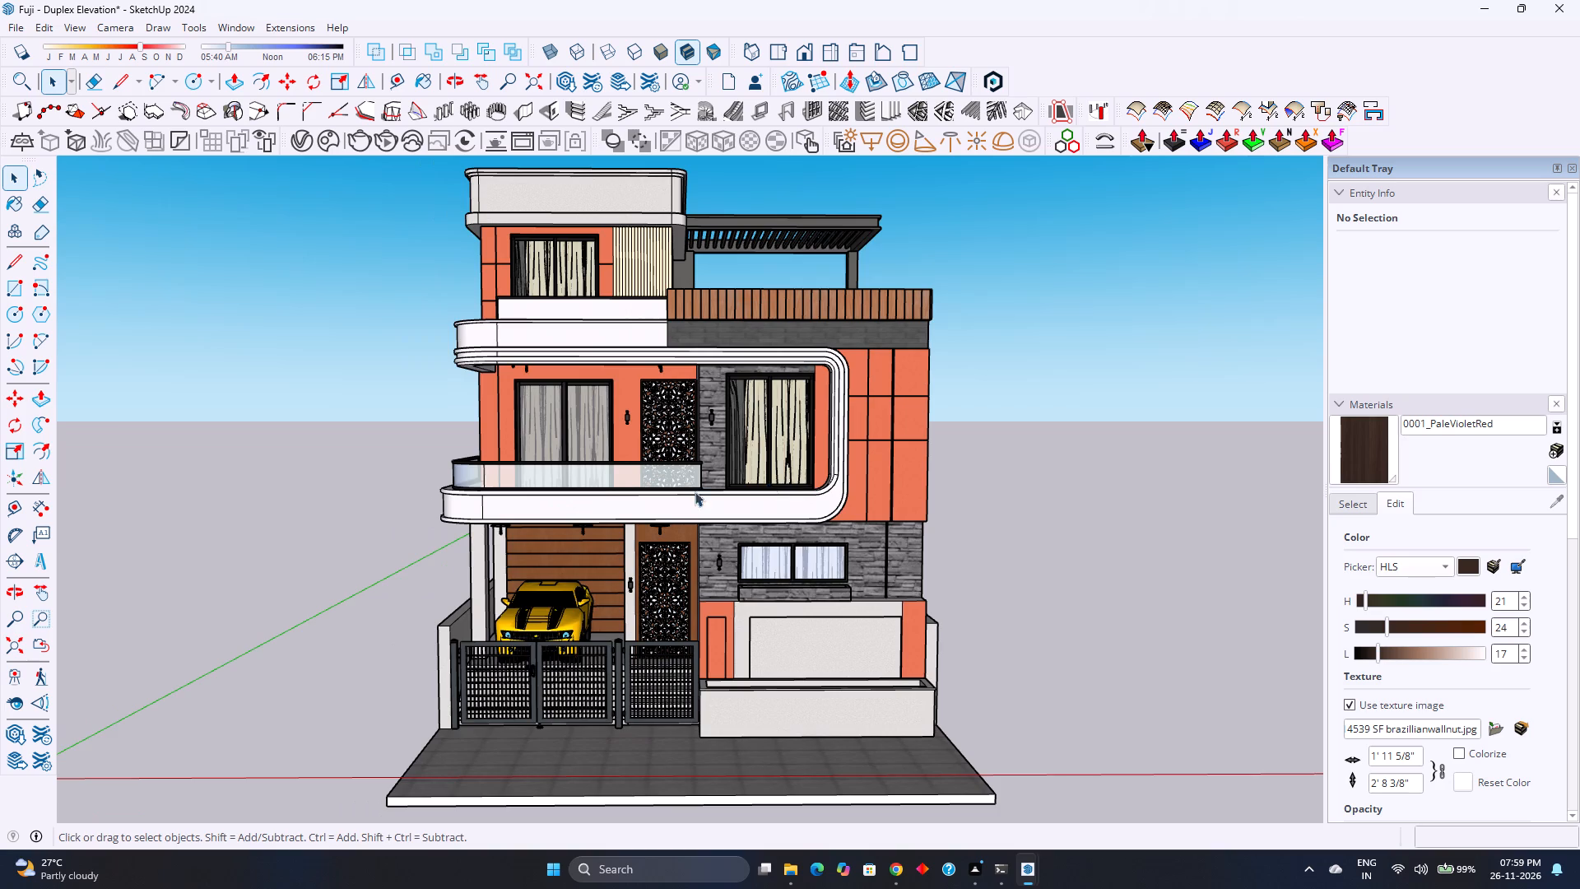
{"action": "scroll", "coordinate": [601, 493], "scroll_direction": "down", "scroll_amount": 3}
{"action": "scroll", "coordinate": [732, 463], "scroll_direction": "up", "scroll_amount": 3}
{"action": "scroll", "coordinate": [732, 463], "scroll_direction": "down", "scroll_amount": 3}
{"action": "scroll", "coordinate": [732, 463], "scroll_direction": "up", "scroll_amount": 3}
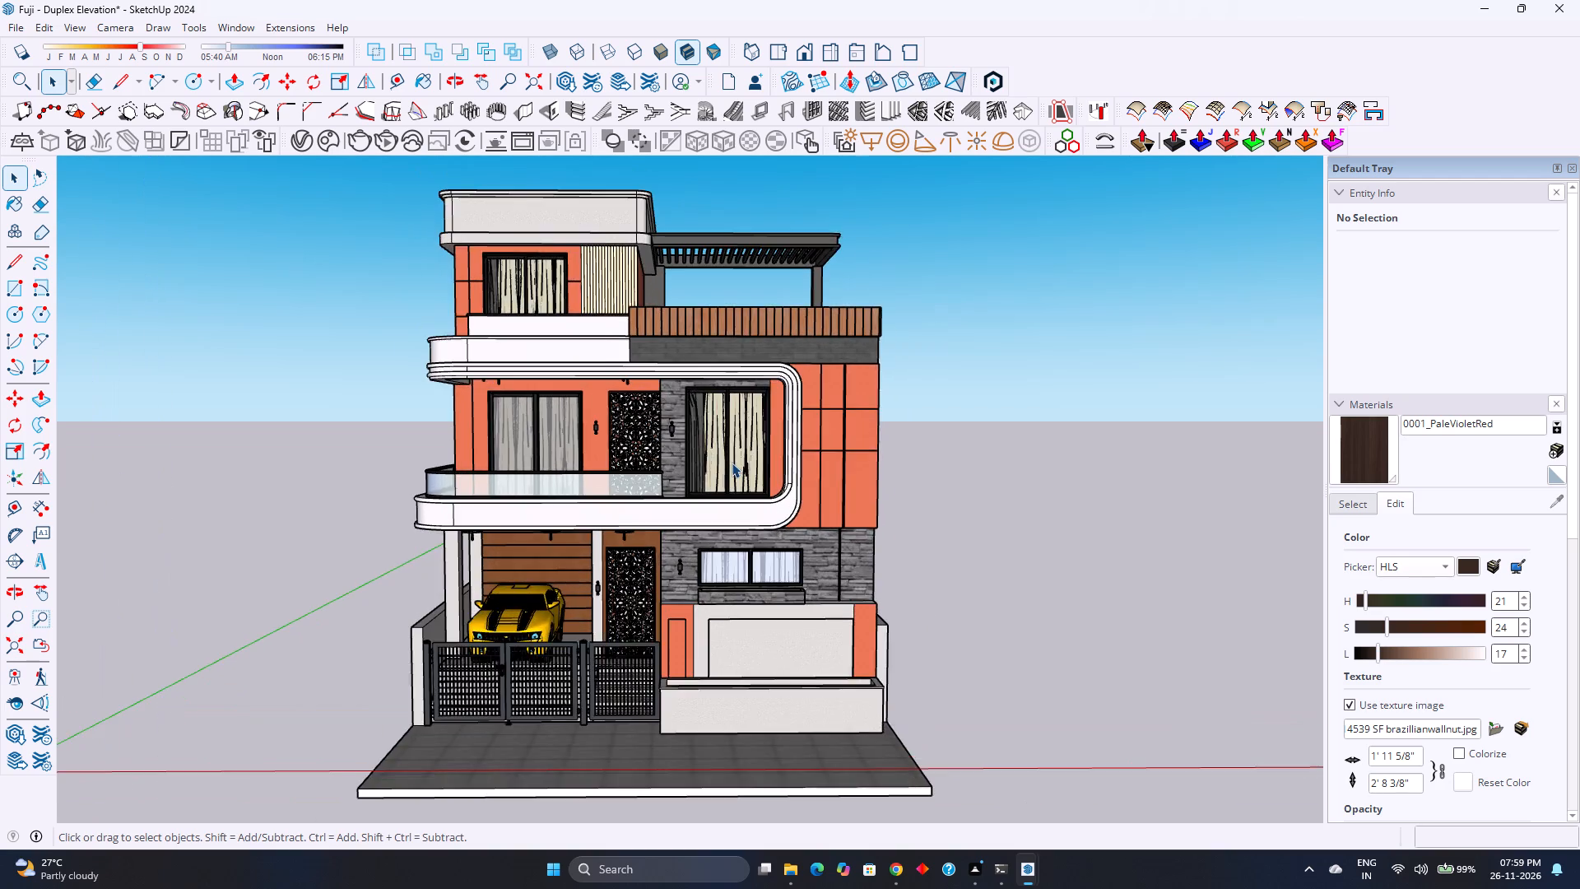
{"action": "scroll", "coordinate": [732, 463], "scroll_direction": "up", "scroll_amount": 1}
{"action": "scroll", "coordinate": [732, 463], "scroll_direction": "down", "scroll_amount": 4}
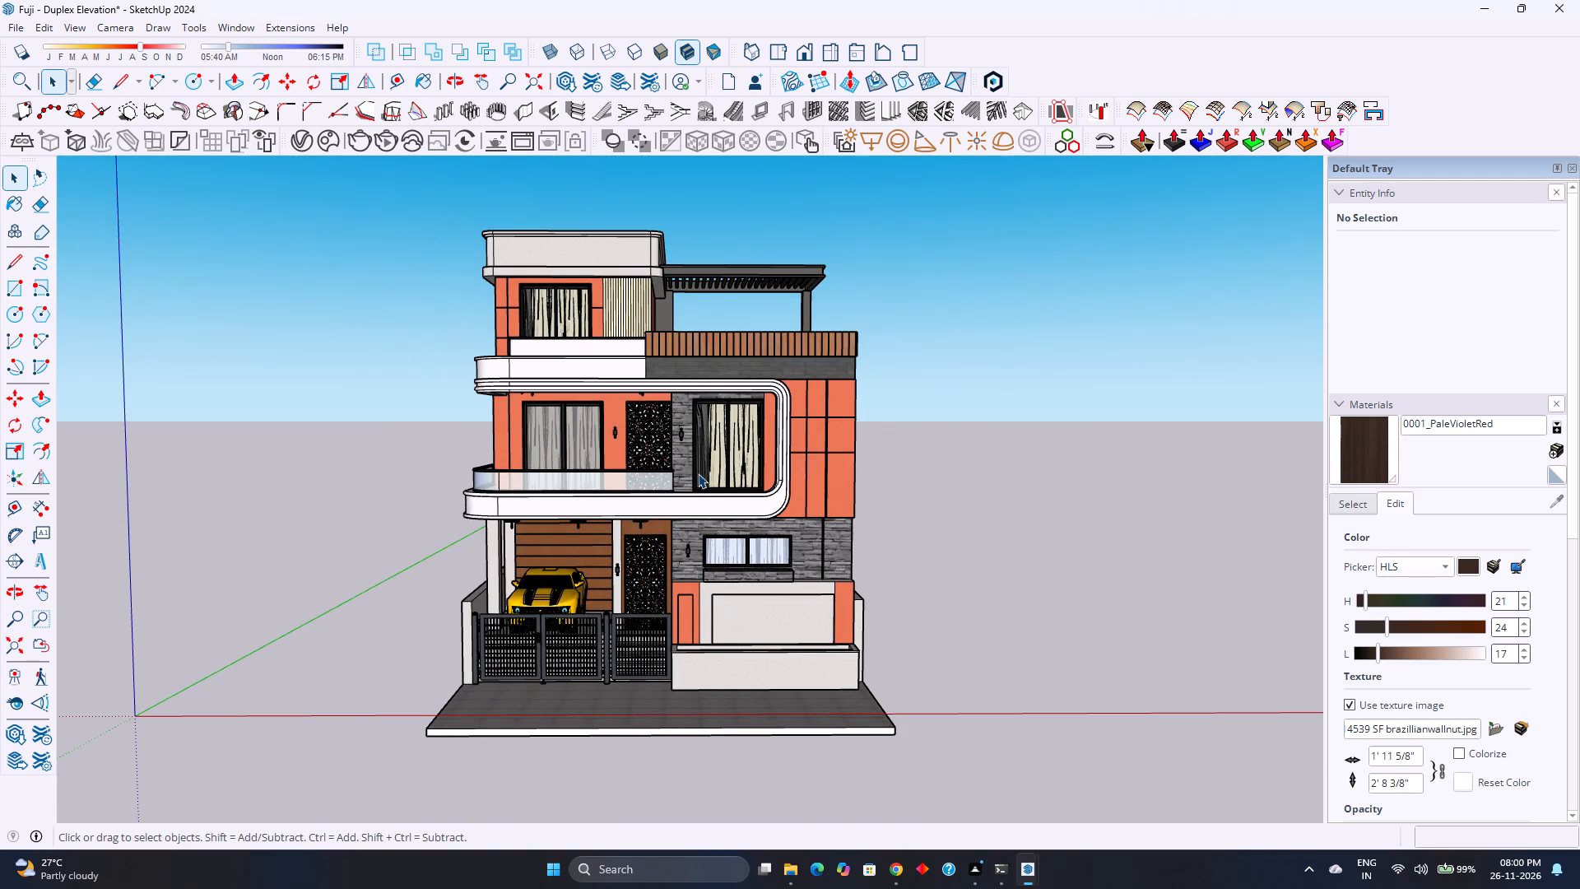
{"action": "scroll", "coordinate": [693, 476], "scroll_direction": "up", "scroll_amount": 6}
{"action": "scroll", "coordinate": [667, 476], "scroll_direction": "down", "scroll_amount": 5}
Lower the viewpoint slightly, fit the whole duplex in view, and examine the balcony frame, windows and jali panels.
{"action": "middle_click_drag", "start_coordinate": [685, 484], "coordinate": [685, 459]}
{"action": "middle_click", "coordinate": [685, 459]}
{"action": "scroll", "coordinate": [685, 459], "scroll_direction": "up", "scroll_amount": 4}
{"action": "scroll", "coordinate": [685, 459], "scroll_direction": "down", "scroll_amount": 4}
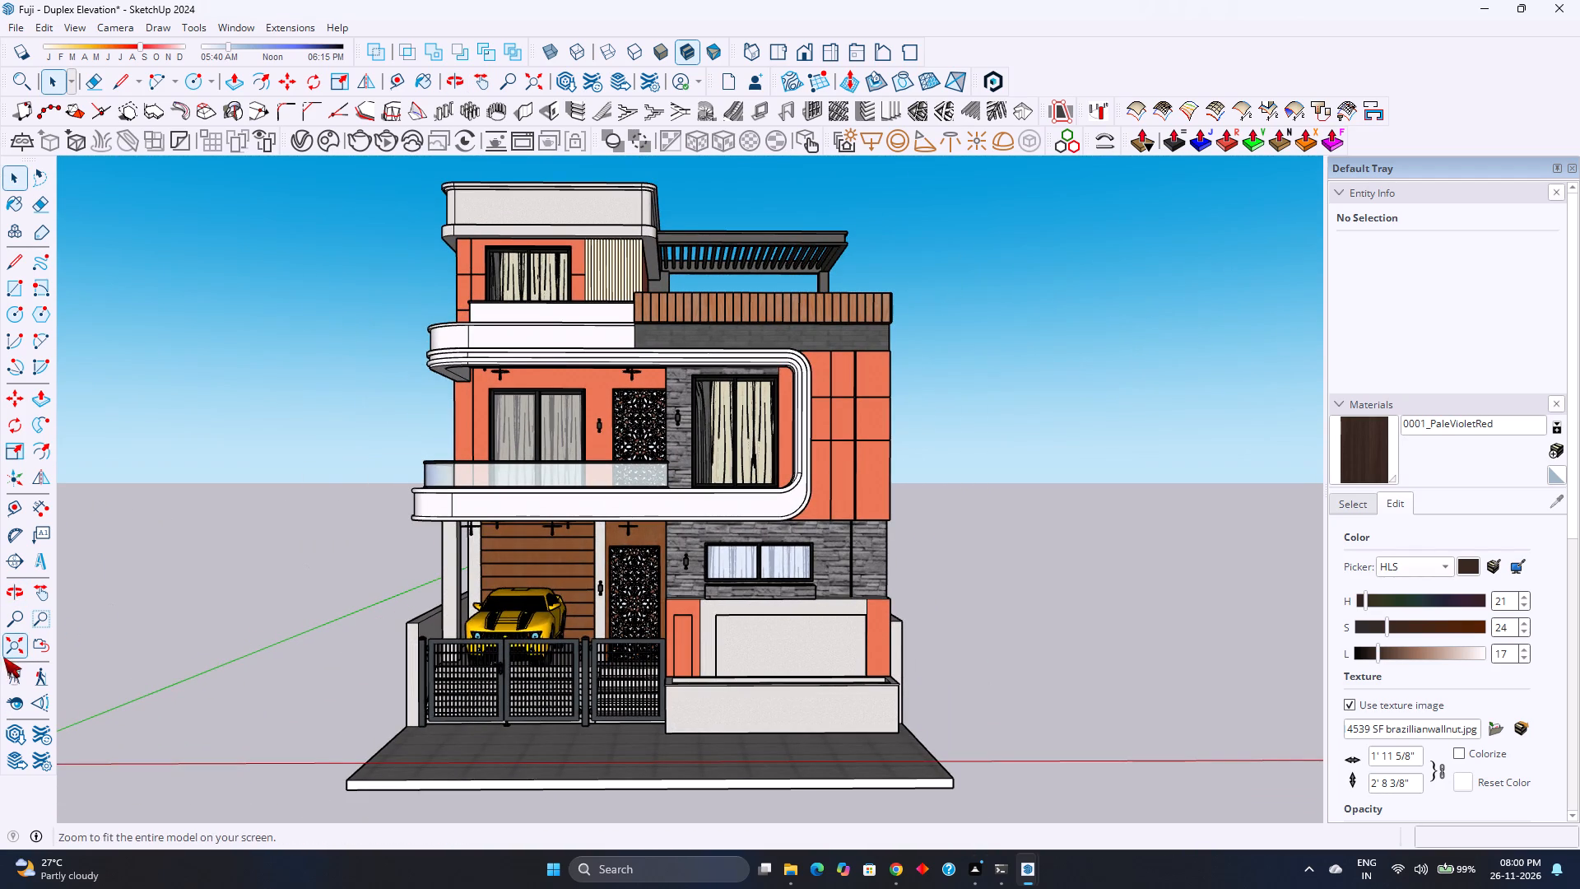
{"action": "left_click", "coordinate": [3, 657]}
{"action": "scroll", "coordinate": [665, 480], "scroll_direction": "up", "scroll_amount": 3}
{"action": "scroll", "coordinate": [665, 480], "scroll_direction": "down", "scroll_amount": 2}
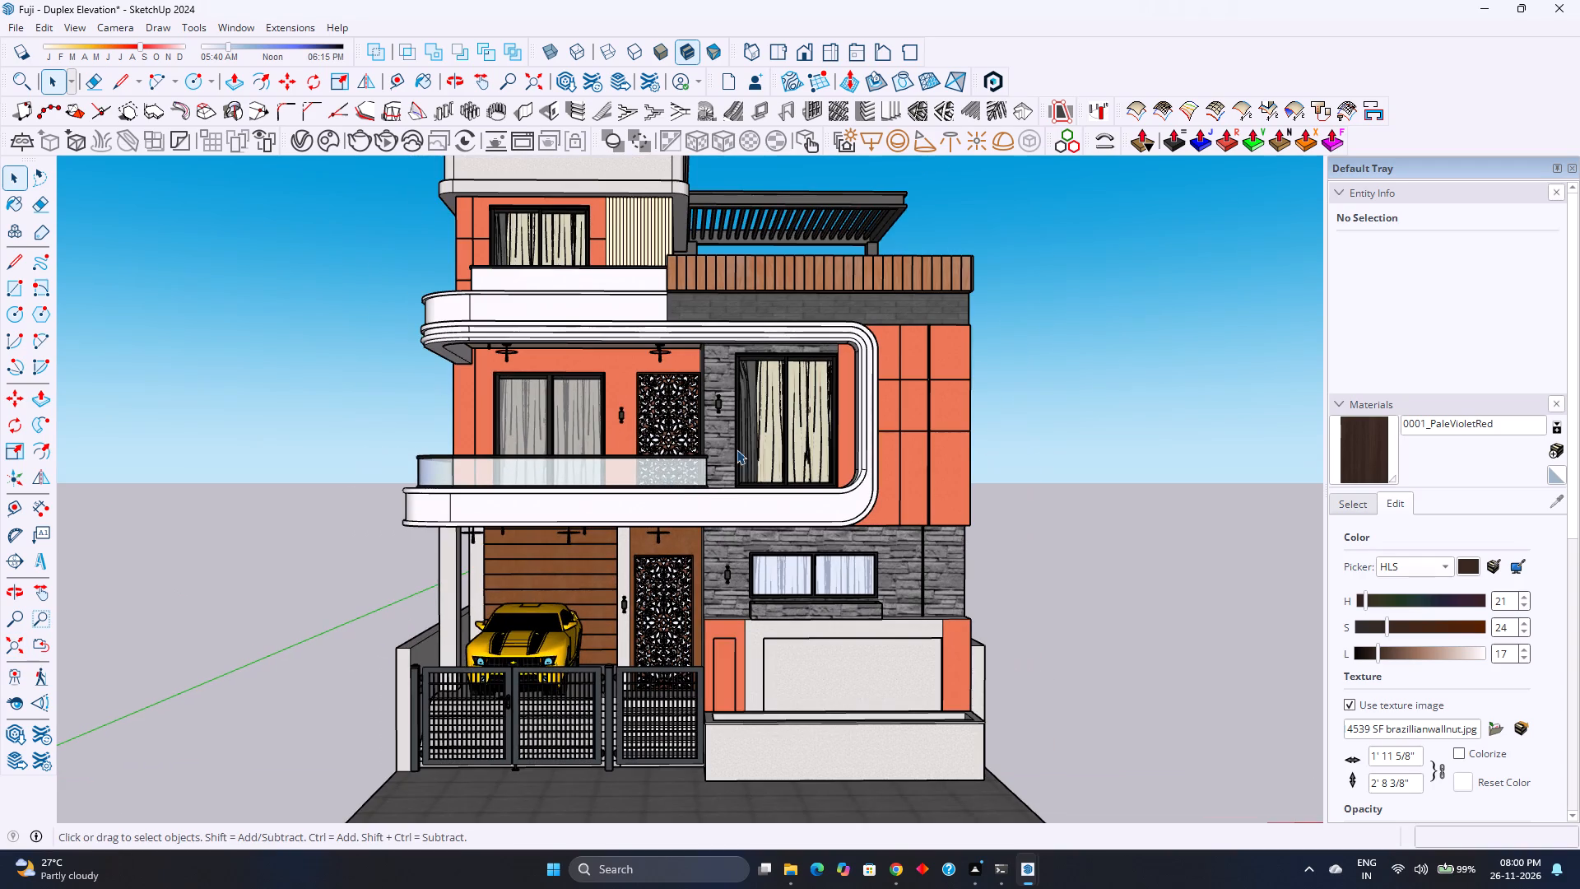
{"action": "scroll", "coordinate": [783, 440], "scroll_direction": "up", "scroll_amount": 3}
{"action": "scroll", "coordinate": [603, 497], "scroll_direction": "up", "scroll_amount": 2}
{"action": "scroll", "coordinate": [603, 497], "scroll_direction": "down", "scroll_amount": 4}
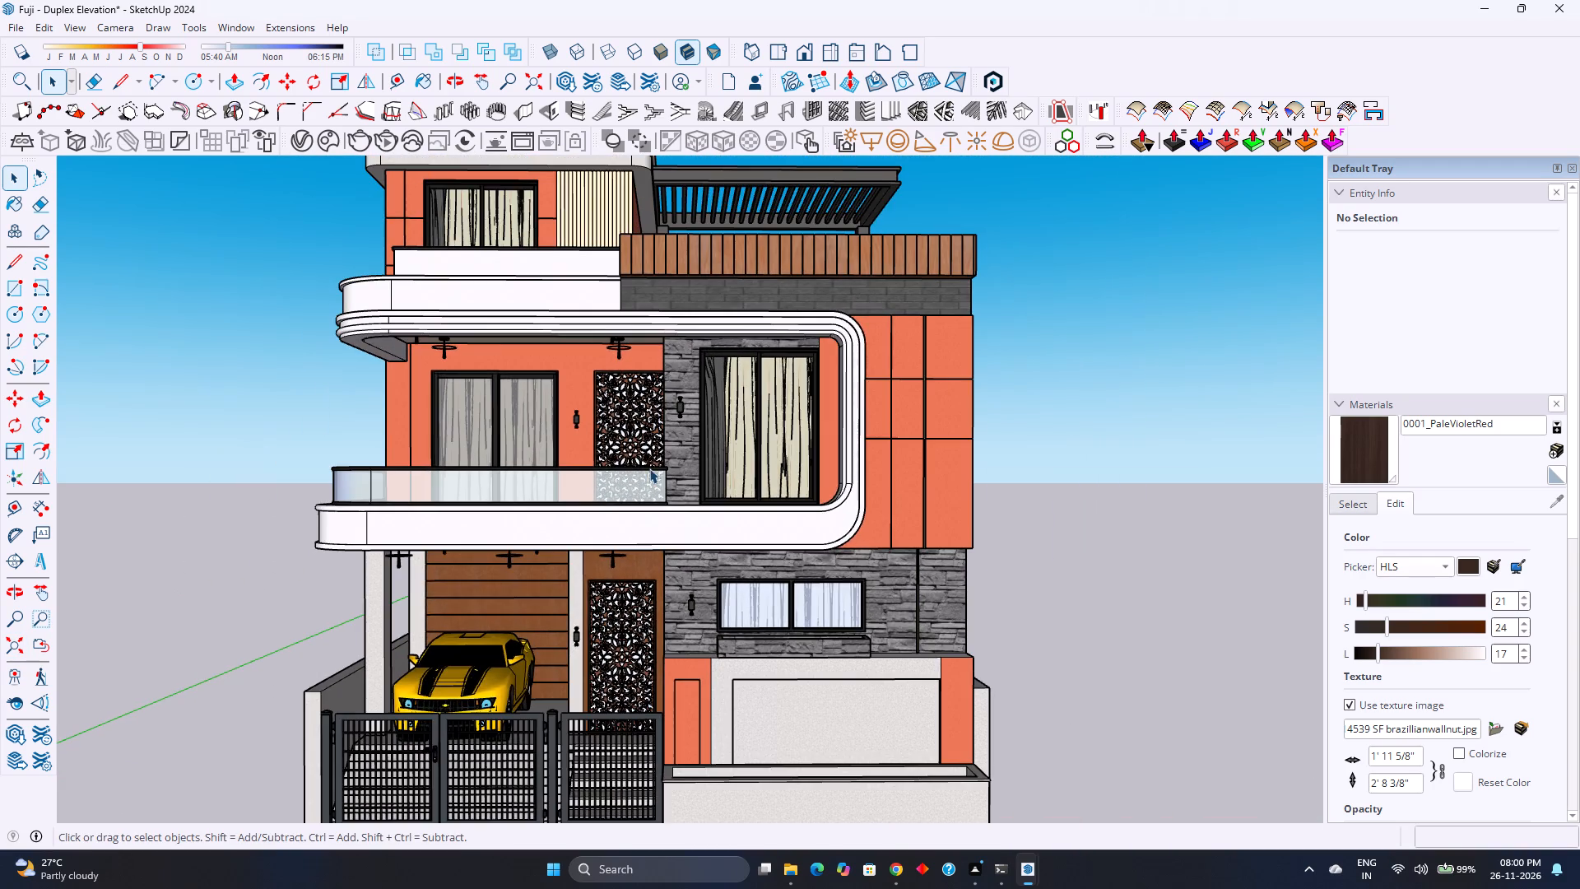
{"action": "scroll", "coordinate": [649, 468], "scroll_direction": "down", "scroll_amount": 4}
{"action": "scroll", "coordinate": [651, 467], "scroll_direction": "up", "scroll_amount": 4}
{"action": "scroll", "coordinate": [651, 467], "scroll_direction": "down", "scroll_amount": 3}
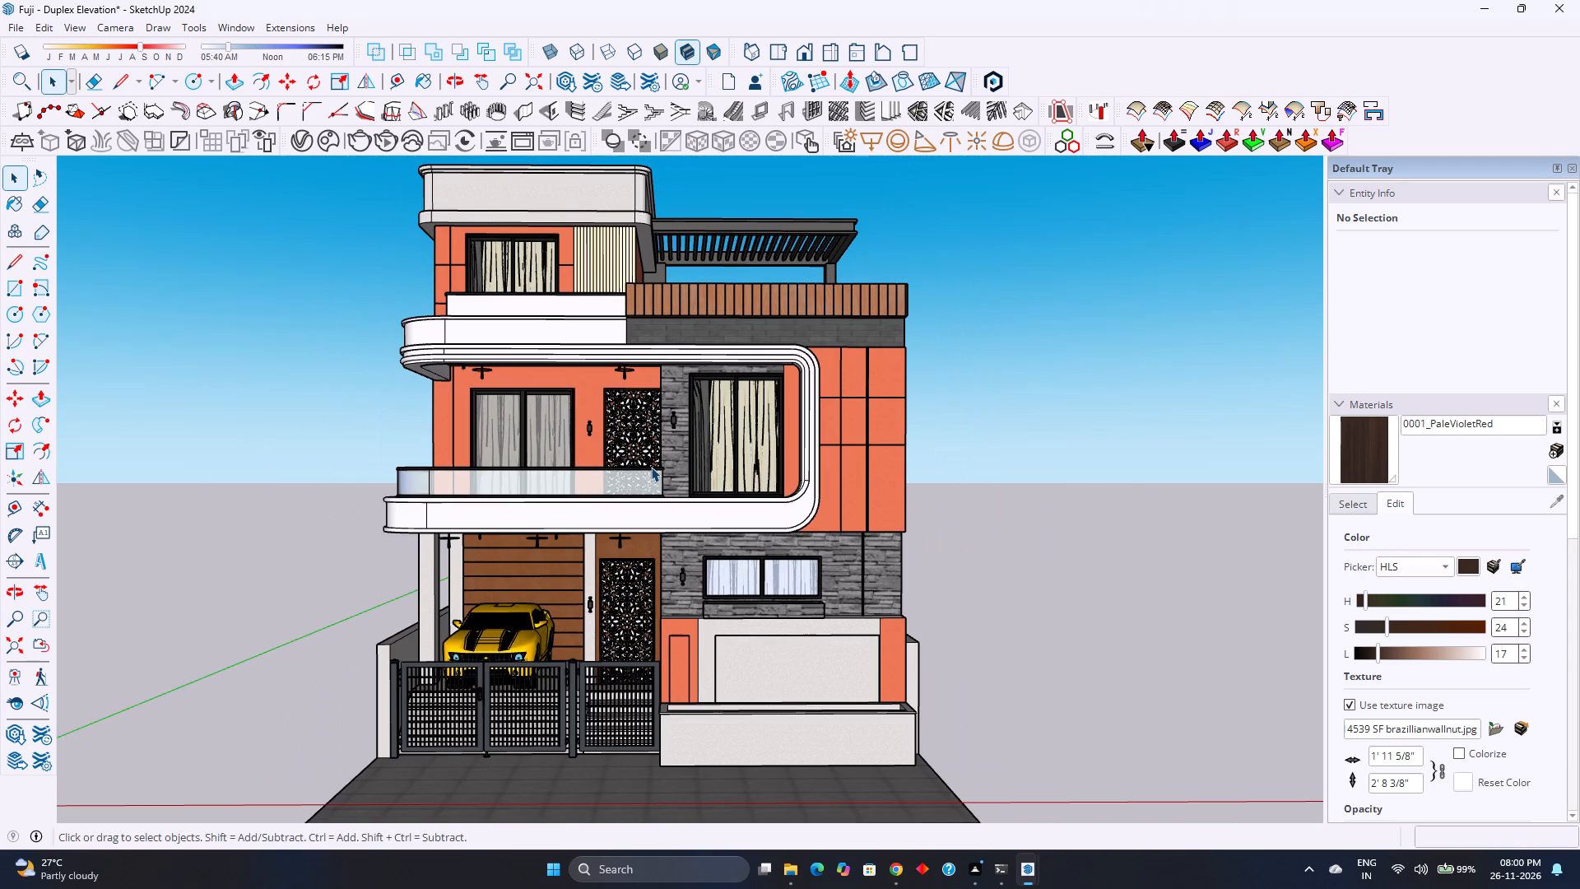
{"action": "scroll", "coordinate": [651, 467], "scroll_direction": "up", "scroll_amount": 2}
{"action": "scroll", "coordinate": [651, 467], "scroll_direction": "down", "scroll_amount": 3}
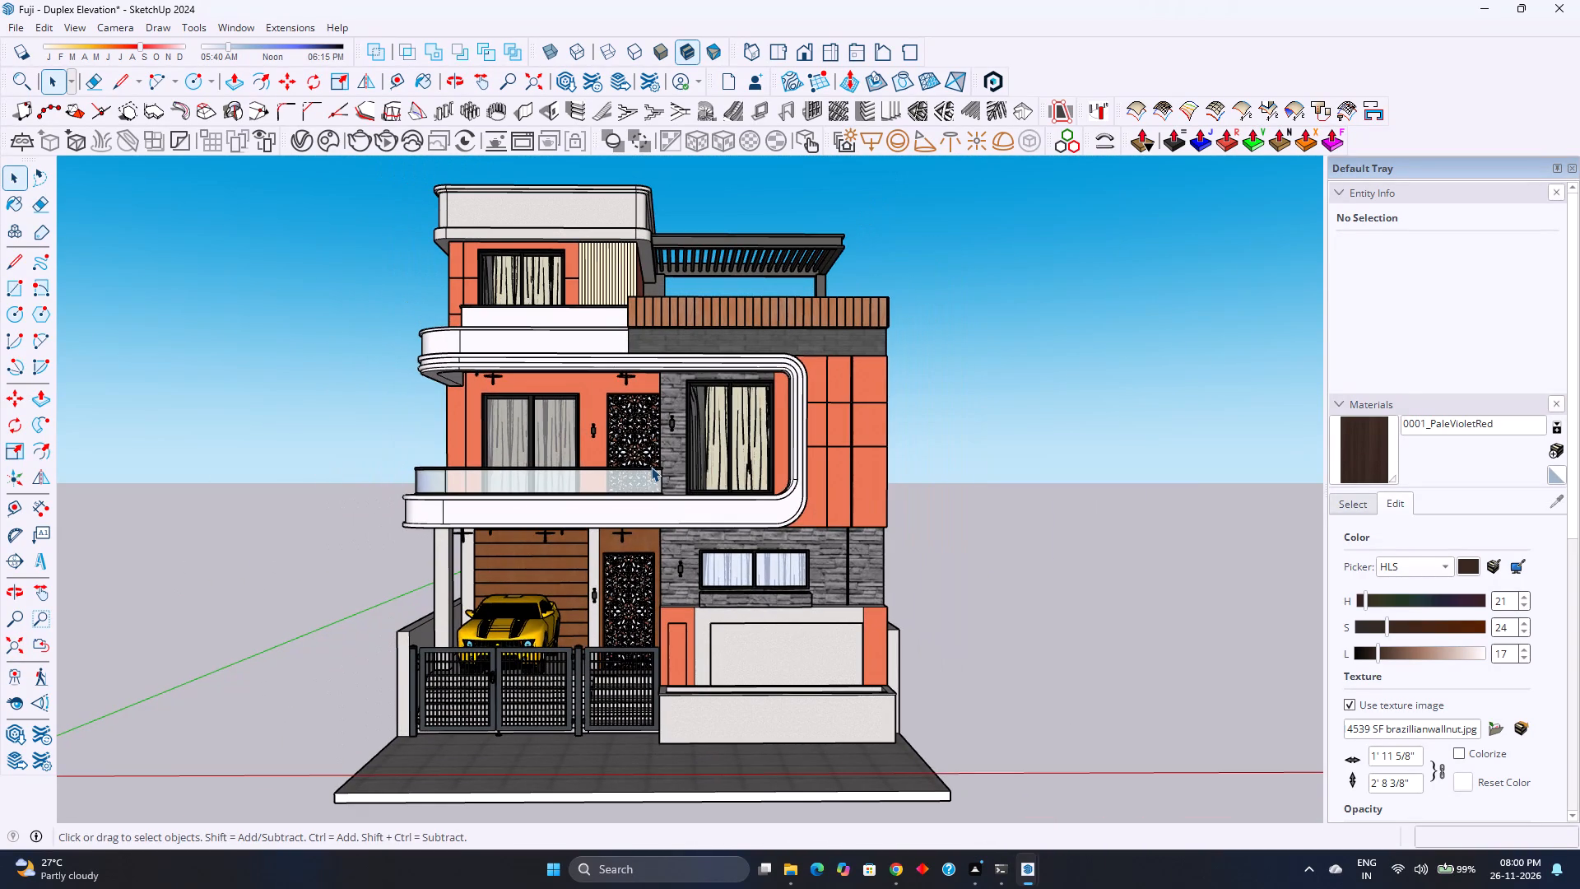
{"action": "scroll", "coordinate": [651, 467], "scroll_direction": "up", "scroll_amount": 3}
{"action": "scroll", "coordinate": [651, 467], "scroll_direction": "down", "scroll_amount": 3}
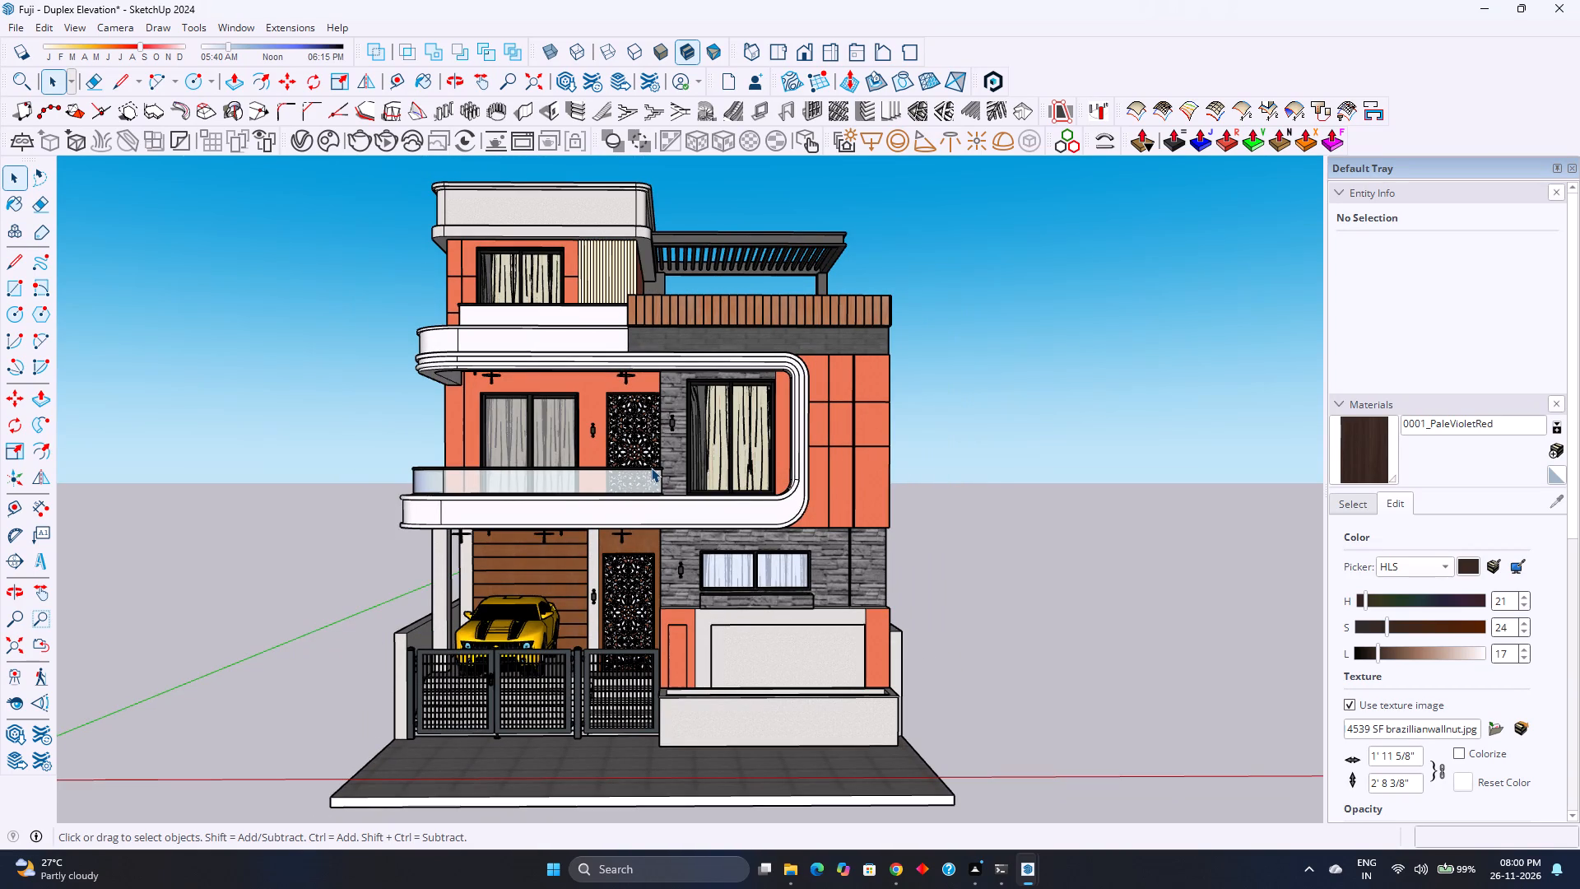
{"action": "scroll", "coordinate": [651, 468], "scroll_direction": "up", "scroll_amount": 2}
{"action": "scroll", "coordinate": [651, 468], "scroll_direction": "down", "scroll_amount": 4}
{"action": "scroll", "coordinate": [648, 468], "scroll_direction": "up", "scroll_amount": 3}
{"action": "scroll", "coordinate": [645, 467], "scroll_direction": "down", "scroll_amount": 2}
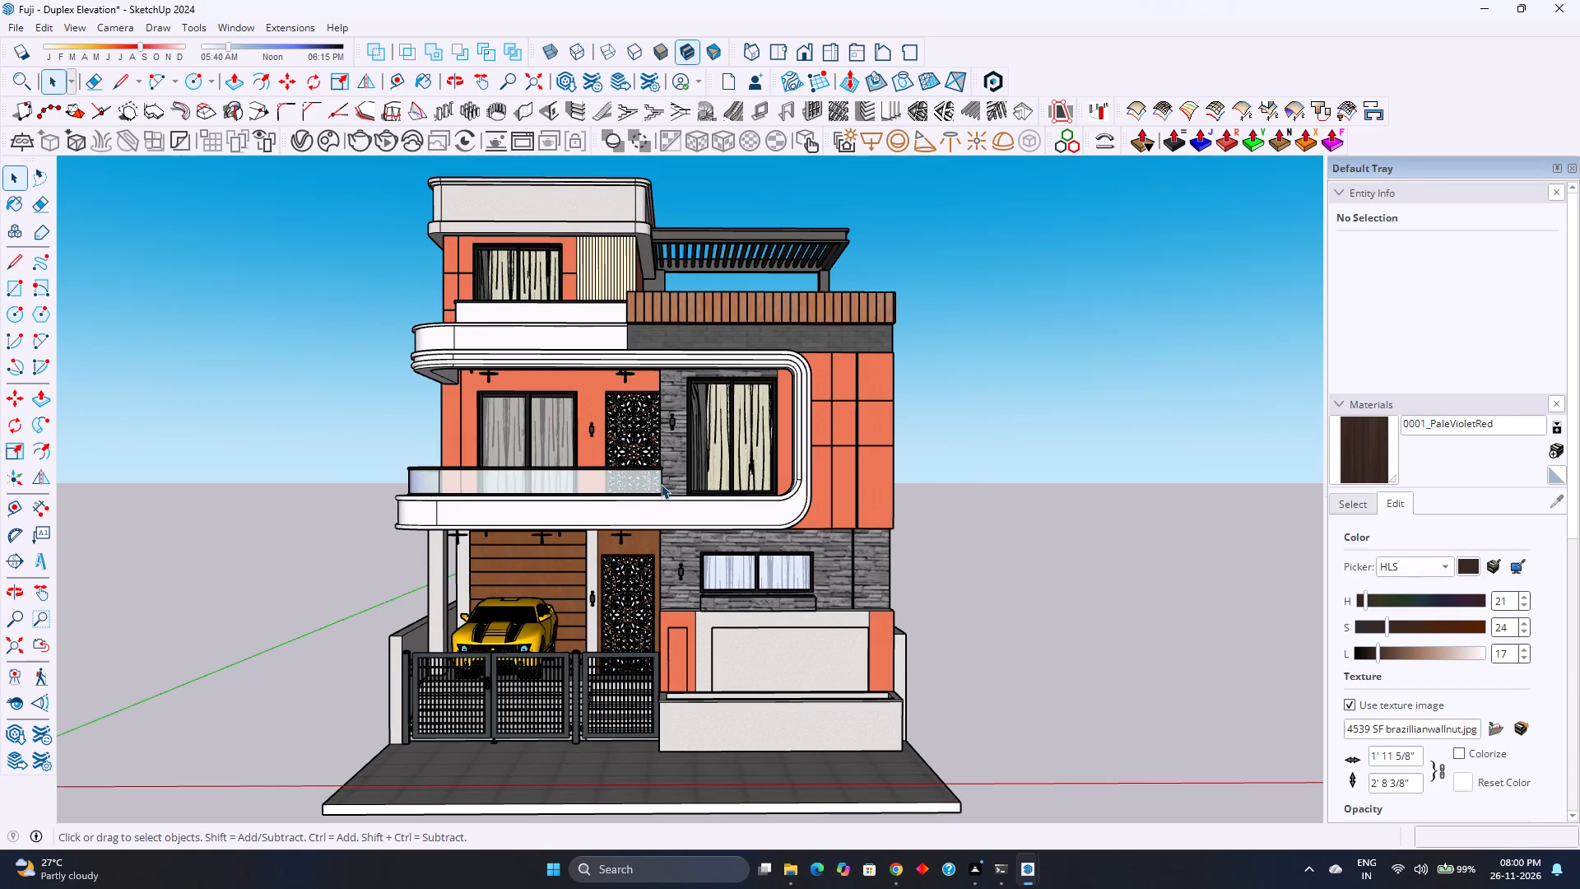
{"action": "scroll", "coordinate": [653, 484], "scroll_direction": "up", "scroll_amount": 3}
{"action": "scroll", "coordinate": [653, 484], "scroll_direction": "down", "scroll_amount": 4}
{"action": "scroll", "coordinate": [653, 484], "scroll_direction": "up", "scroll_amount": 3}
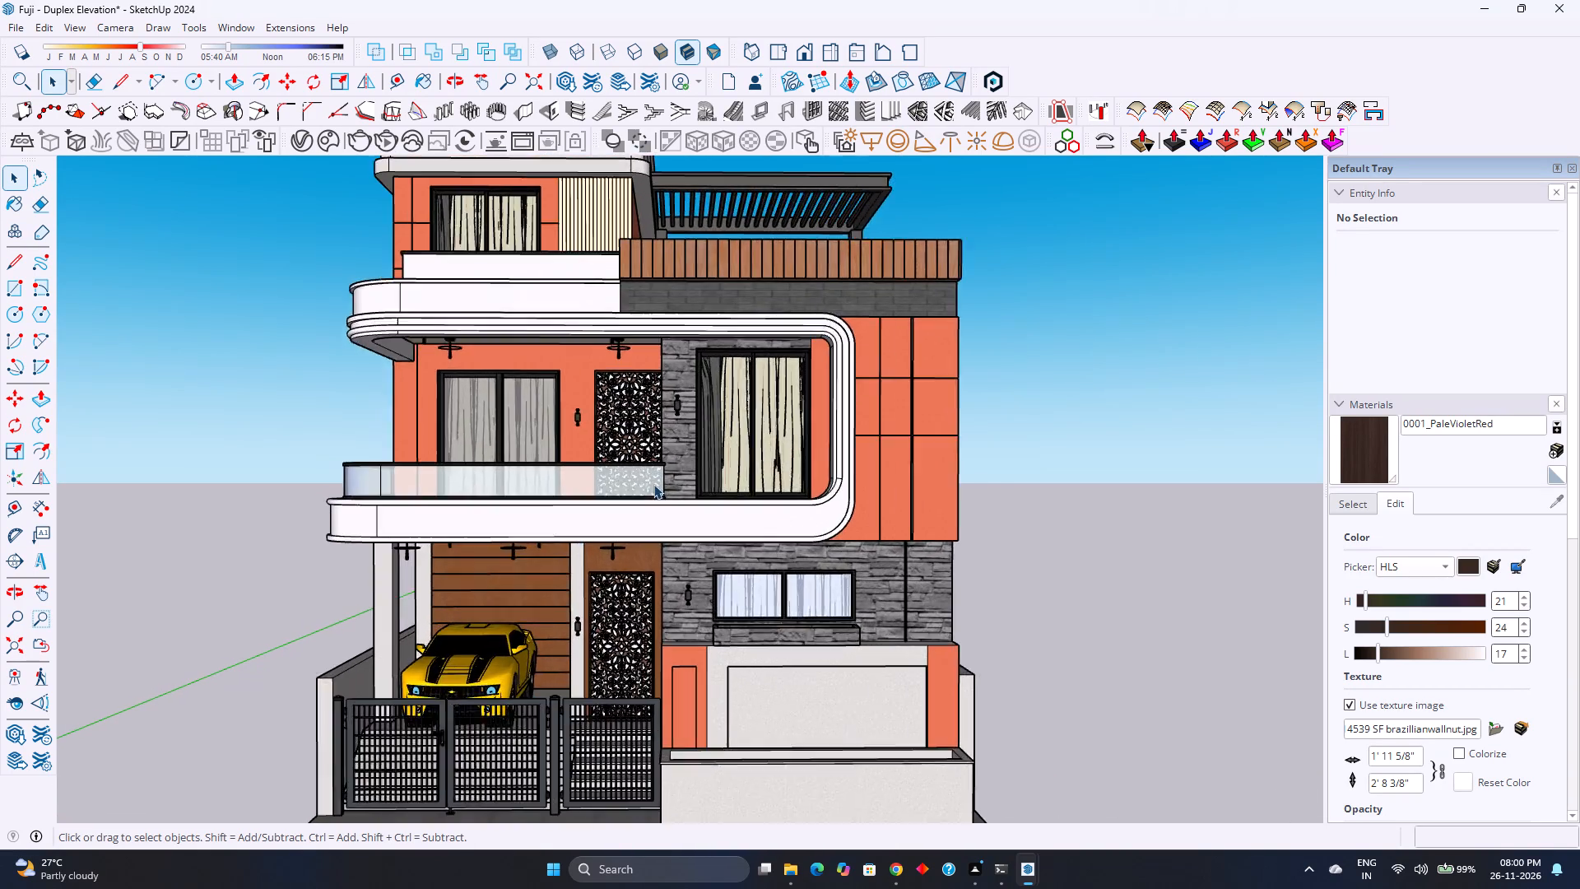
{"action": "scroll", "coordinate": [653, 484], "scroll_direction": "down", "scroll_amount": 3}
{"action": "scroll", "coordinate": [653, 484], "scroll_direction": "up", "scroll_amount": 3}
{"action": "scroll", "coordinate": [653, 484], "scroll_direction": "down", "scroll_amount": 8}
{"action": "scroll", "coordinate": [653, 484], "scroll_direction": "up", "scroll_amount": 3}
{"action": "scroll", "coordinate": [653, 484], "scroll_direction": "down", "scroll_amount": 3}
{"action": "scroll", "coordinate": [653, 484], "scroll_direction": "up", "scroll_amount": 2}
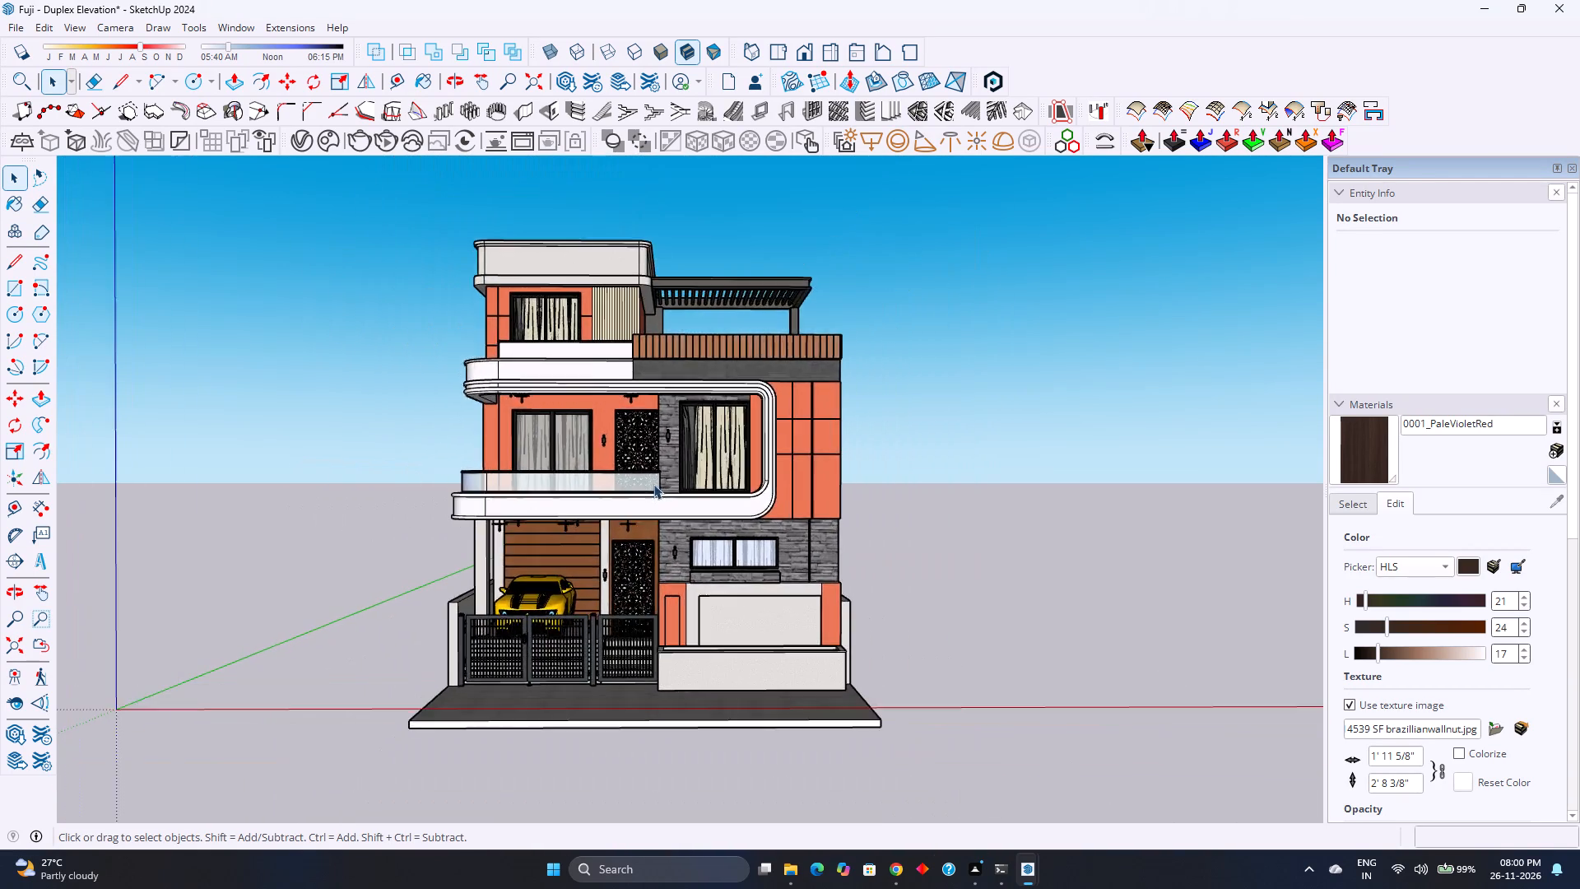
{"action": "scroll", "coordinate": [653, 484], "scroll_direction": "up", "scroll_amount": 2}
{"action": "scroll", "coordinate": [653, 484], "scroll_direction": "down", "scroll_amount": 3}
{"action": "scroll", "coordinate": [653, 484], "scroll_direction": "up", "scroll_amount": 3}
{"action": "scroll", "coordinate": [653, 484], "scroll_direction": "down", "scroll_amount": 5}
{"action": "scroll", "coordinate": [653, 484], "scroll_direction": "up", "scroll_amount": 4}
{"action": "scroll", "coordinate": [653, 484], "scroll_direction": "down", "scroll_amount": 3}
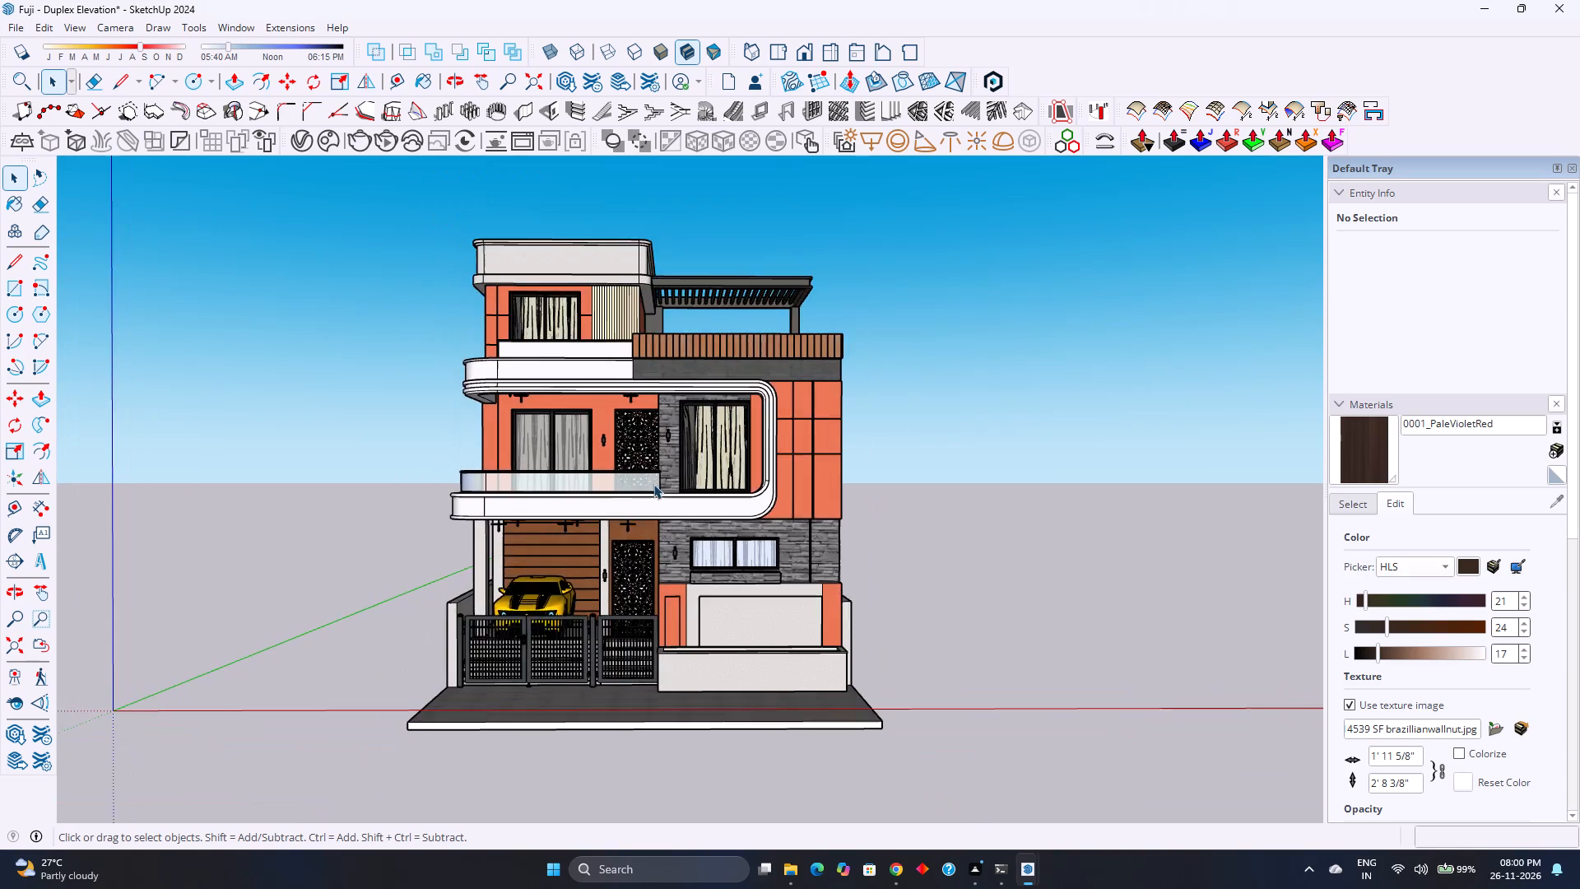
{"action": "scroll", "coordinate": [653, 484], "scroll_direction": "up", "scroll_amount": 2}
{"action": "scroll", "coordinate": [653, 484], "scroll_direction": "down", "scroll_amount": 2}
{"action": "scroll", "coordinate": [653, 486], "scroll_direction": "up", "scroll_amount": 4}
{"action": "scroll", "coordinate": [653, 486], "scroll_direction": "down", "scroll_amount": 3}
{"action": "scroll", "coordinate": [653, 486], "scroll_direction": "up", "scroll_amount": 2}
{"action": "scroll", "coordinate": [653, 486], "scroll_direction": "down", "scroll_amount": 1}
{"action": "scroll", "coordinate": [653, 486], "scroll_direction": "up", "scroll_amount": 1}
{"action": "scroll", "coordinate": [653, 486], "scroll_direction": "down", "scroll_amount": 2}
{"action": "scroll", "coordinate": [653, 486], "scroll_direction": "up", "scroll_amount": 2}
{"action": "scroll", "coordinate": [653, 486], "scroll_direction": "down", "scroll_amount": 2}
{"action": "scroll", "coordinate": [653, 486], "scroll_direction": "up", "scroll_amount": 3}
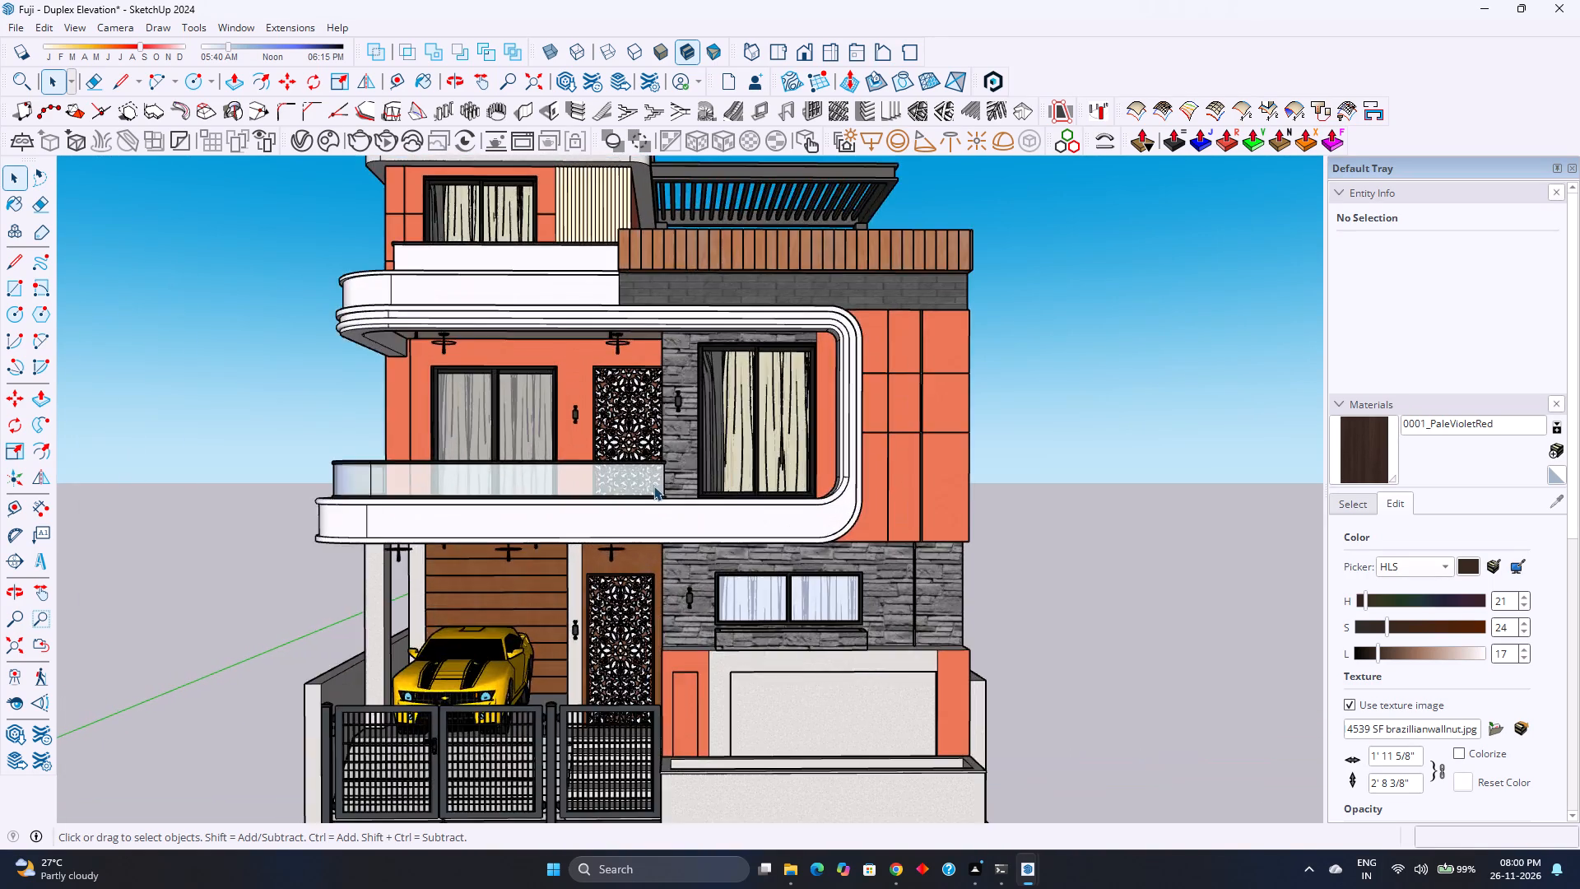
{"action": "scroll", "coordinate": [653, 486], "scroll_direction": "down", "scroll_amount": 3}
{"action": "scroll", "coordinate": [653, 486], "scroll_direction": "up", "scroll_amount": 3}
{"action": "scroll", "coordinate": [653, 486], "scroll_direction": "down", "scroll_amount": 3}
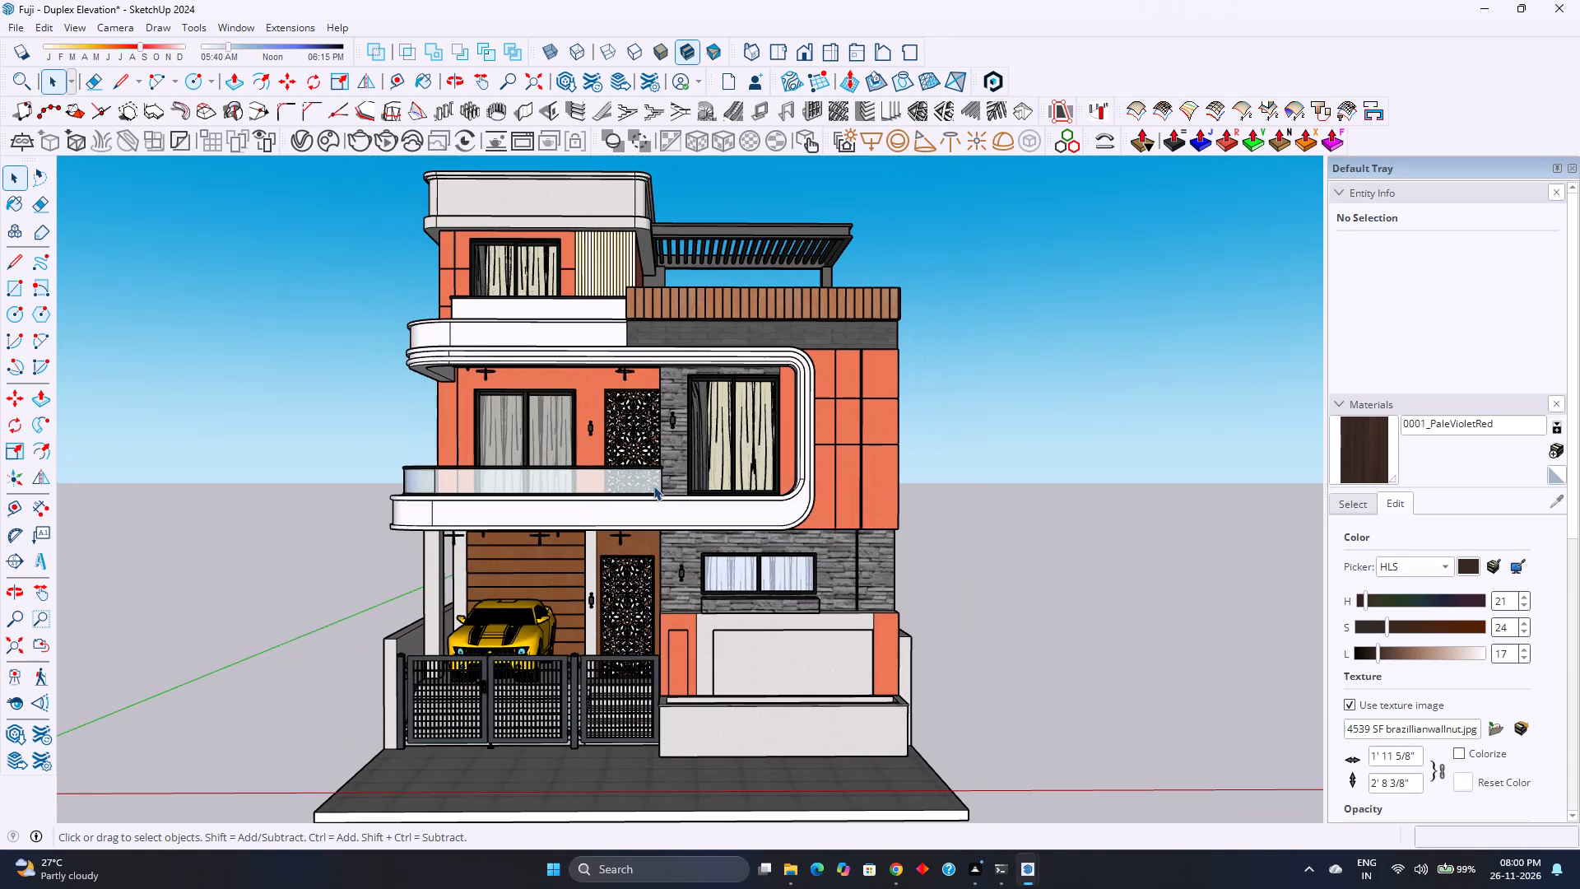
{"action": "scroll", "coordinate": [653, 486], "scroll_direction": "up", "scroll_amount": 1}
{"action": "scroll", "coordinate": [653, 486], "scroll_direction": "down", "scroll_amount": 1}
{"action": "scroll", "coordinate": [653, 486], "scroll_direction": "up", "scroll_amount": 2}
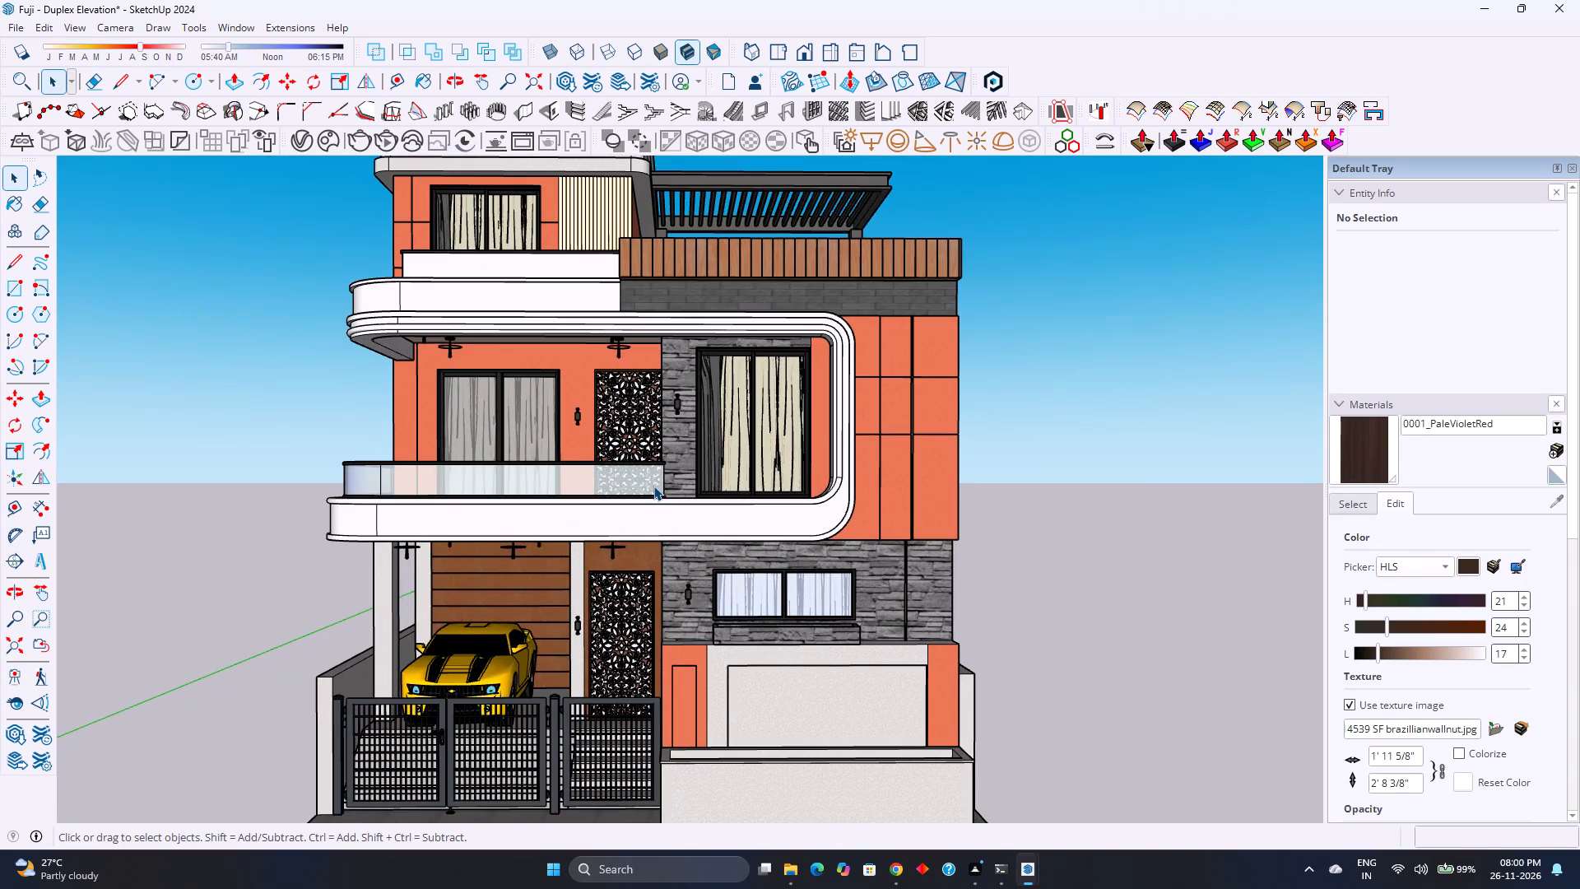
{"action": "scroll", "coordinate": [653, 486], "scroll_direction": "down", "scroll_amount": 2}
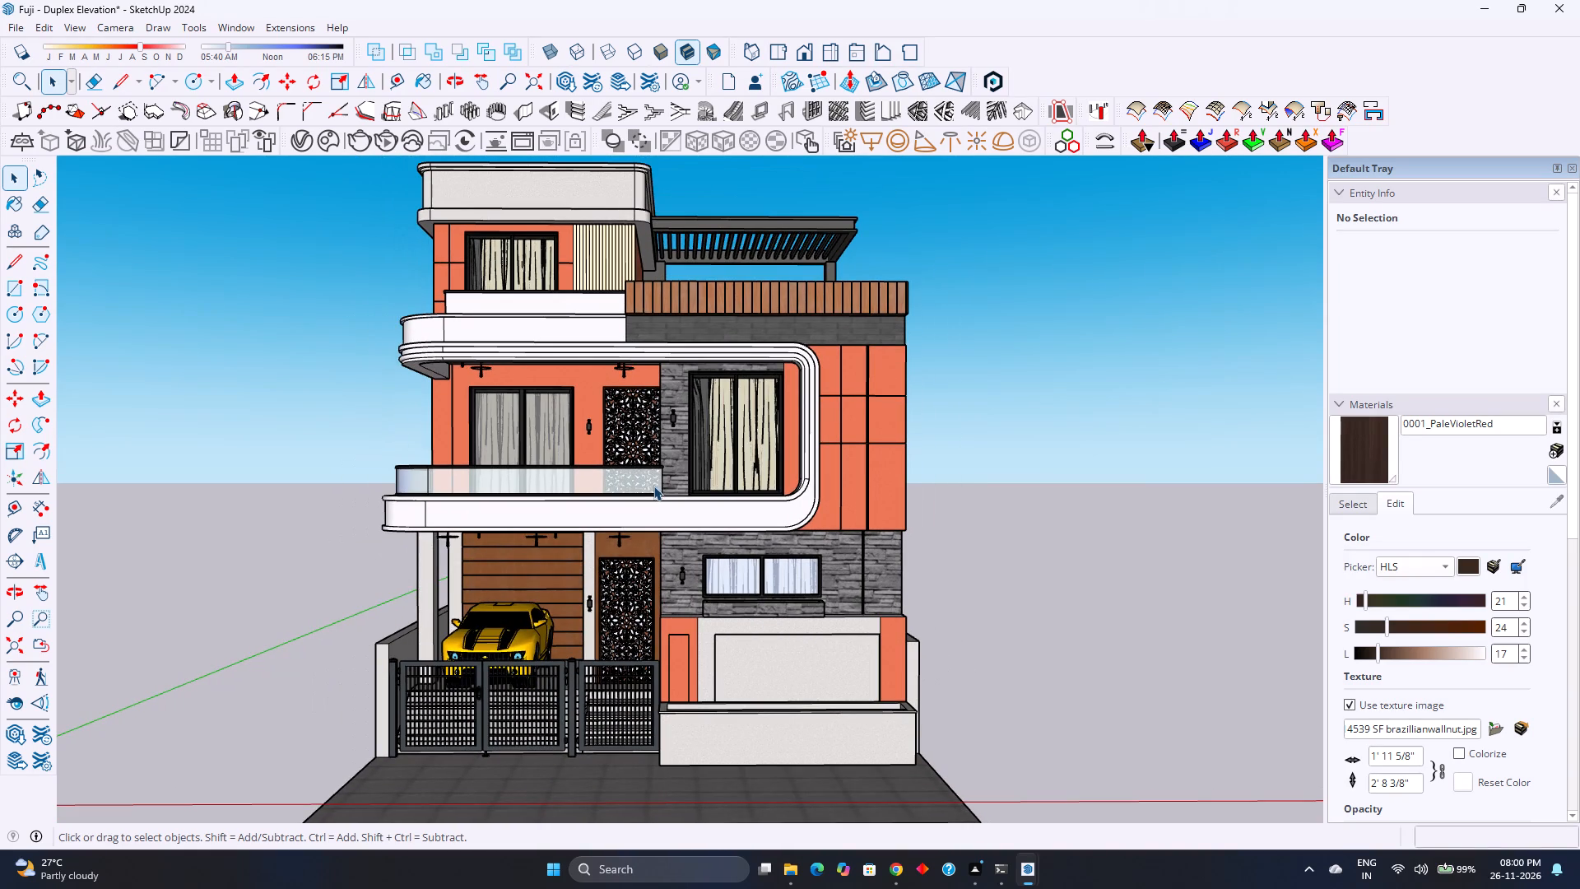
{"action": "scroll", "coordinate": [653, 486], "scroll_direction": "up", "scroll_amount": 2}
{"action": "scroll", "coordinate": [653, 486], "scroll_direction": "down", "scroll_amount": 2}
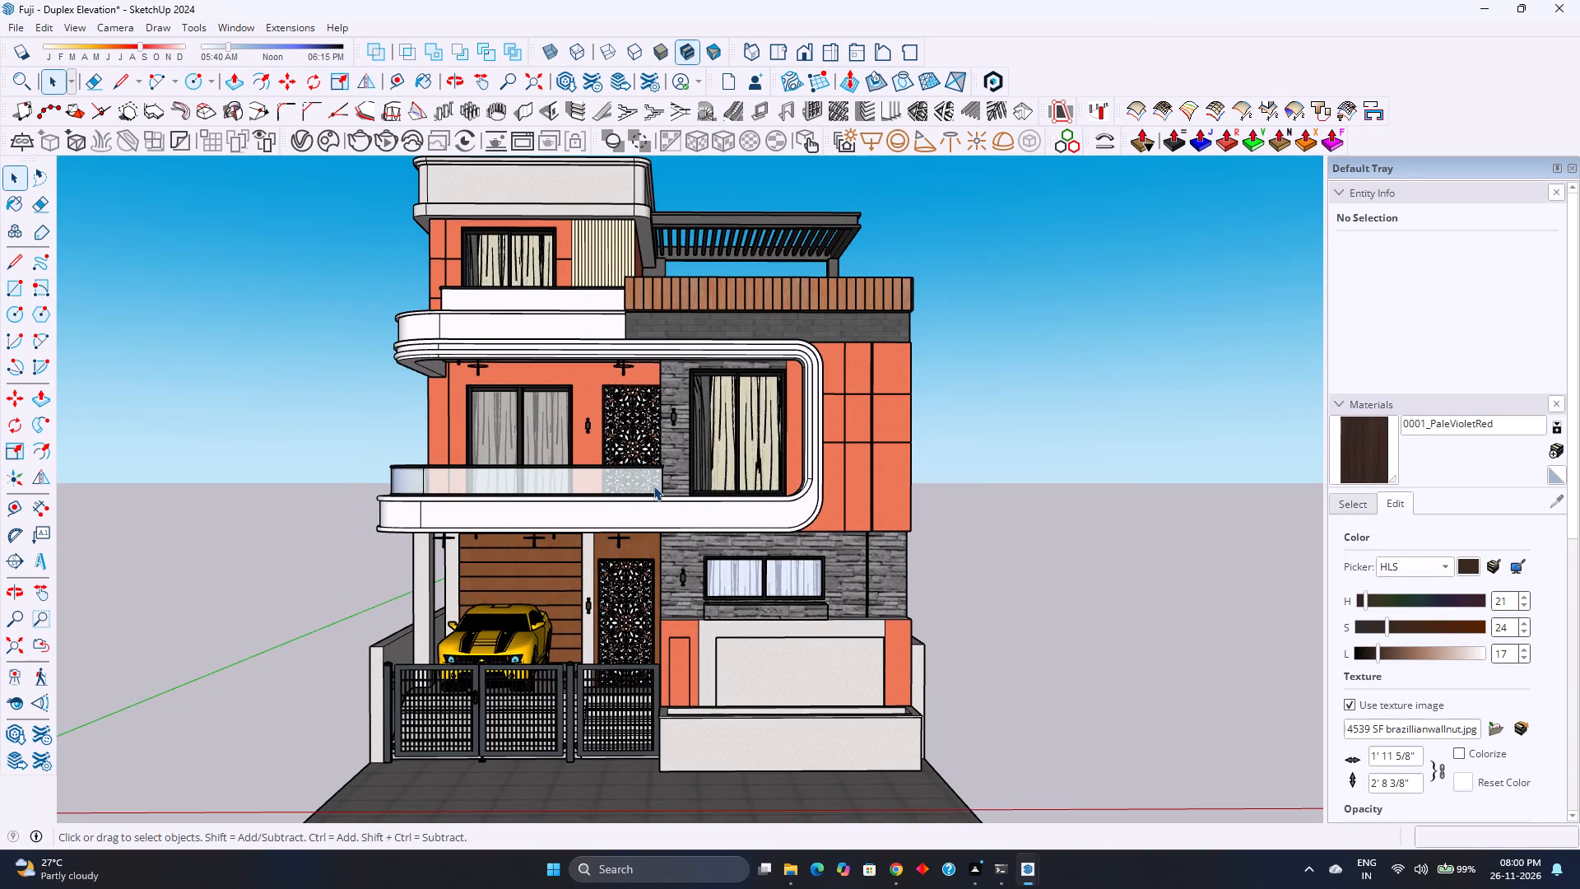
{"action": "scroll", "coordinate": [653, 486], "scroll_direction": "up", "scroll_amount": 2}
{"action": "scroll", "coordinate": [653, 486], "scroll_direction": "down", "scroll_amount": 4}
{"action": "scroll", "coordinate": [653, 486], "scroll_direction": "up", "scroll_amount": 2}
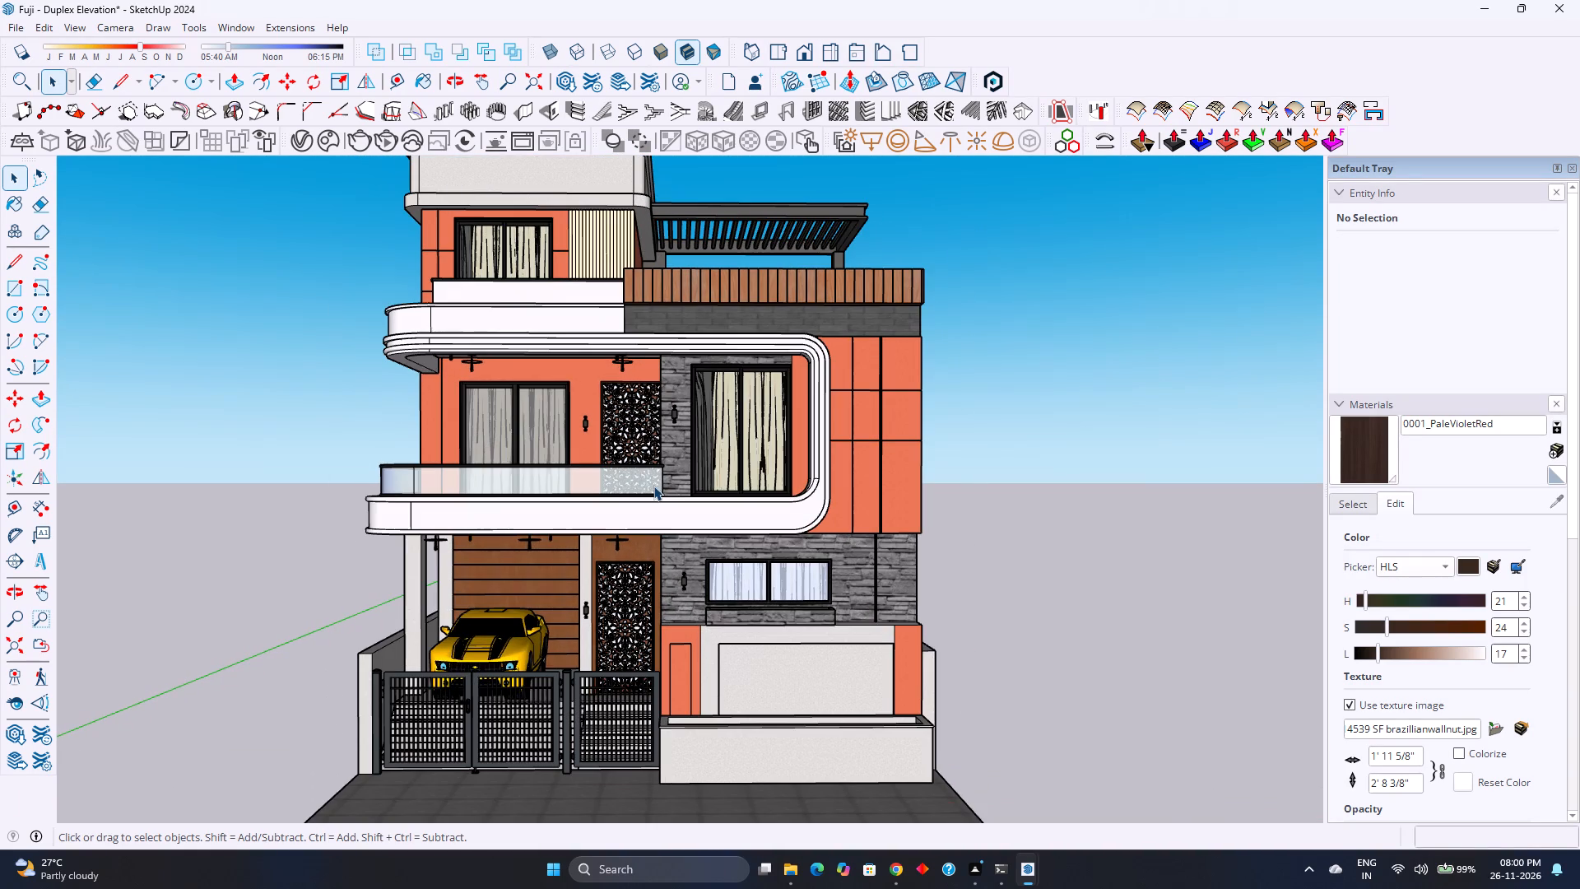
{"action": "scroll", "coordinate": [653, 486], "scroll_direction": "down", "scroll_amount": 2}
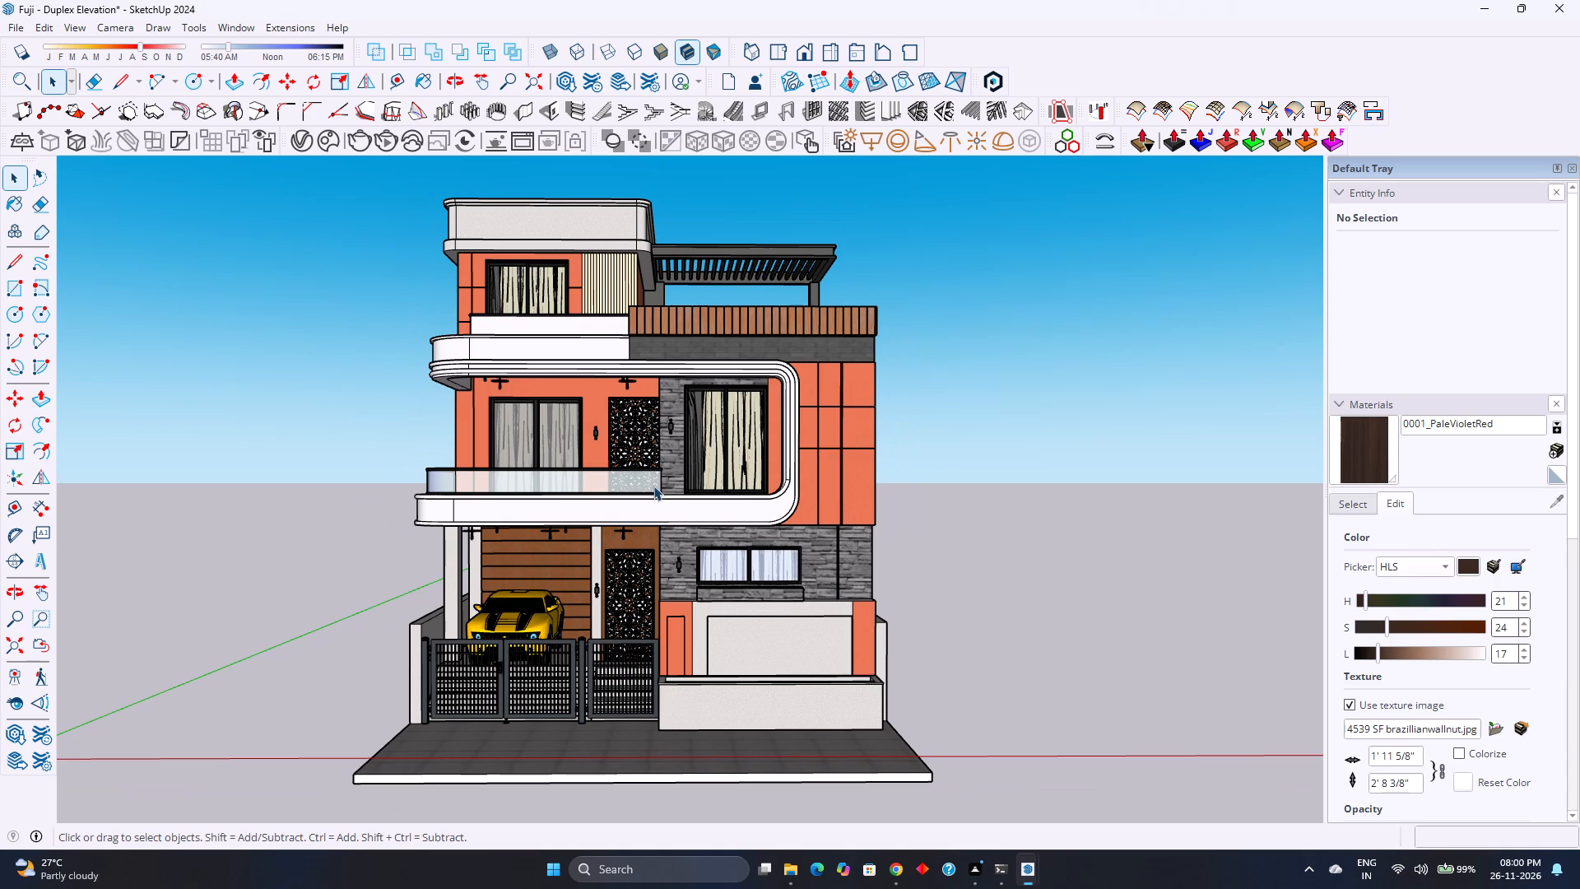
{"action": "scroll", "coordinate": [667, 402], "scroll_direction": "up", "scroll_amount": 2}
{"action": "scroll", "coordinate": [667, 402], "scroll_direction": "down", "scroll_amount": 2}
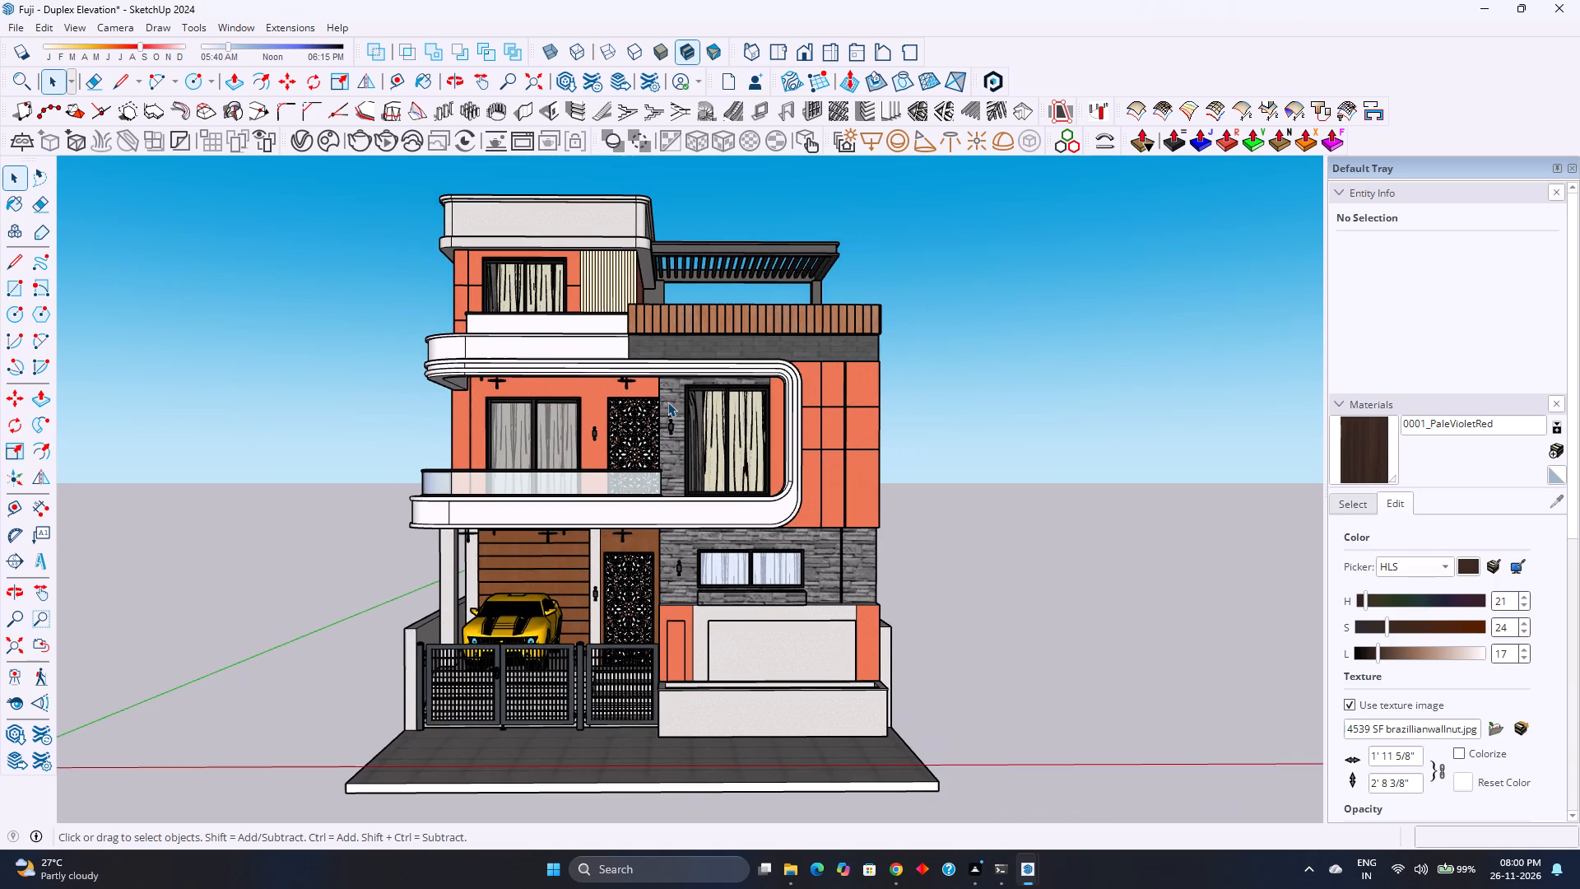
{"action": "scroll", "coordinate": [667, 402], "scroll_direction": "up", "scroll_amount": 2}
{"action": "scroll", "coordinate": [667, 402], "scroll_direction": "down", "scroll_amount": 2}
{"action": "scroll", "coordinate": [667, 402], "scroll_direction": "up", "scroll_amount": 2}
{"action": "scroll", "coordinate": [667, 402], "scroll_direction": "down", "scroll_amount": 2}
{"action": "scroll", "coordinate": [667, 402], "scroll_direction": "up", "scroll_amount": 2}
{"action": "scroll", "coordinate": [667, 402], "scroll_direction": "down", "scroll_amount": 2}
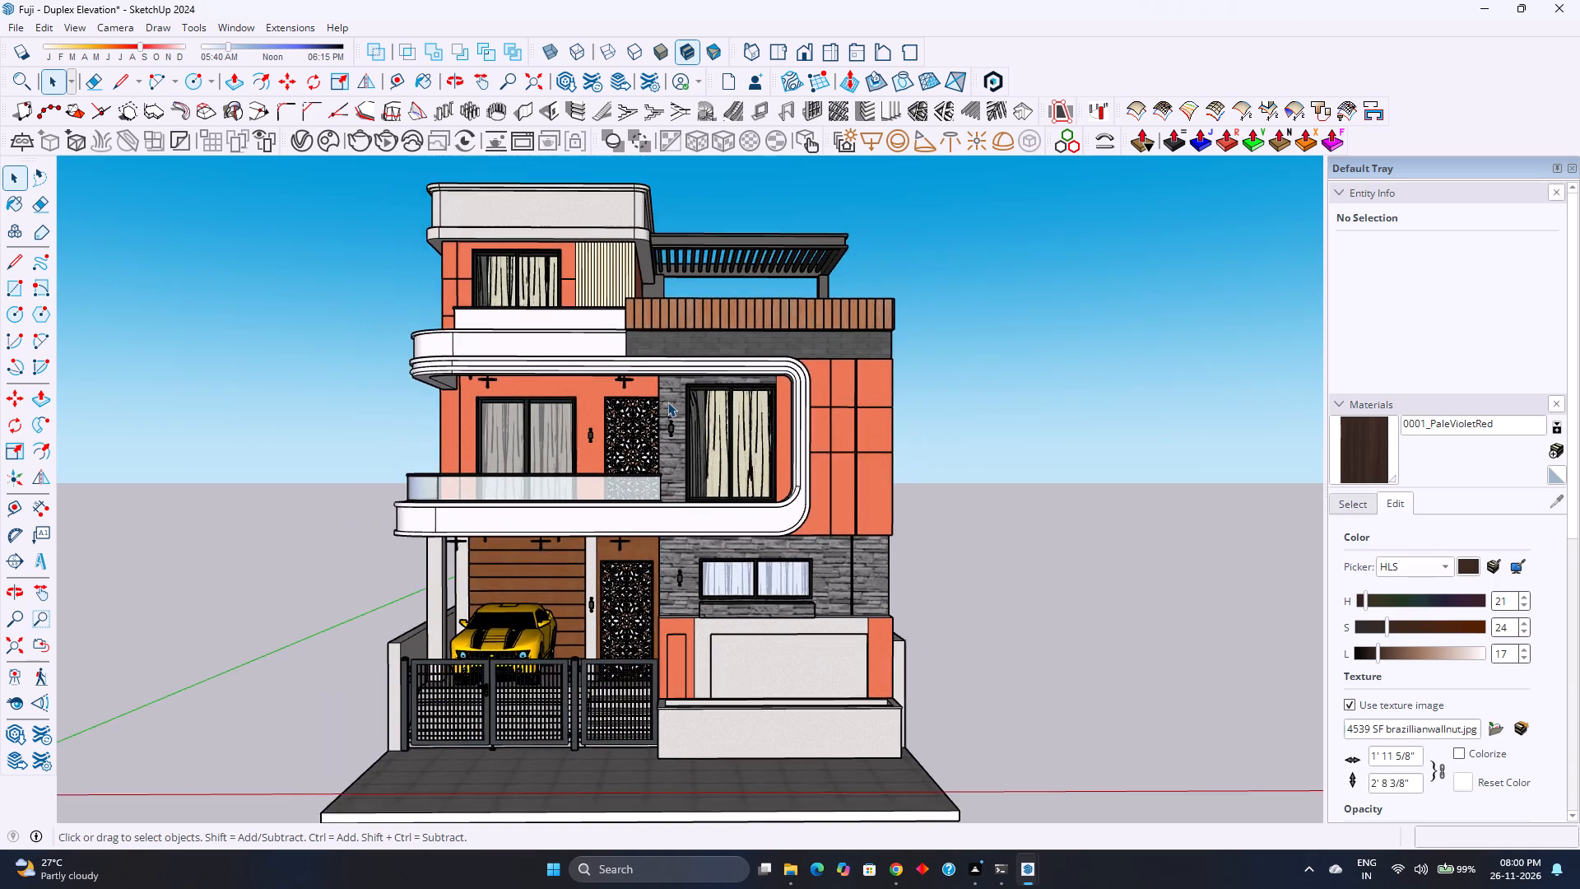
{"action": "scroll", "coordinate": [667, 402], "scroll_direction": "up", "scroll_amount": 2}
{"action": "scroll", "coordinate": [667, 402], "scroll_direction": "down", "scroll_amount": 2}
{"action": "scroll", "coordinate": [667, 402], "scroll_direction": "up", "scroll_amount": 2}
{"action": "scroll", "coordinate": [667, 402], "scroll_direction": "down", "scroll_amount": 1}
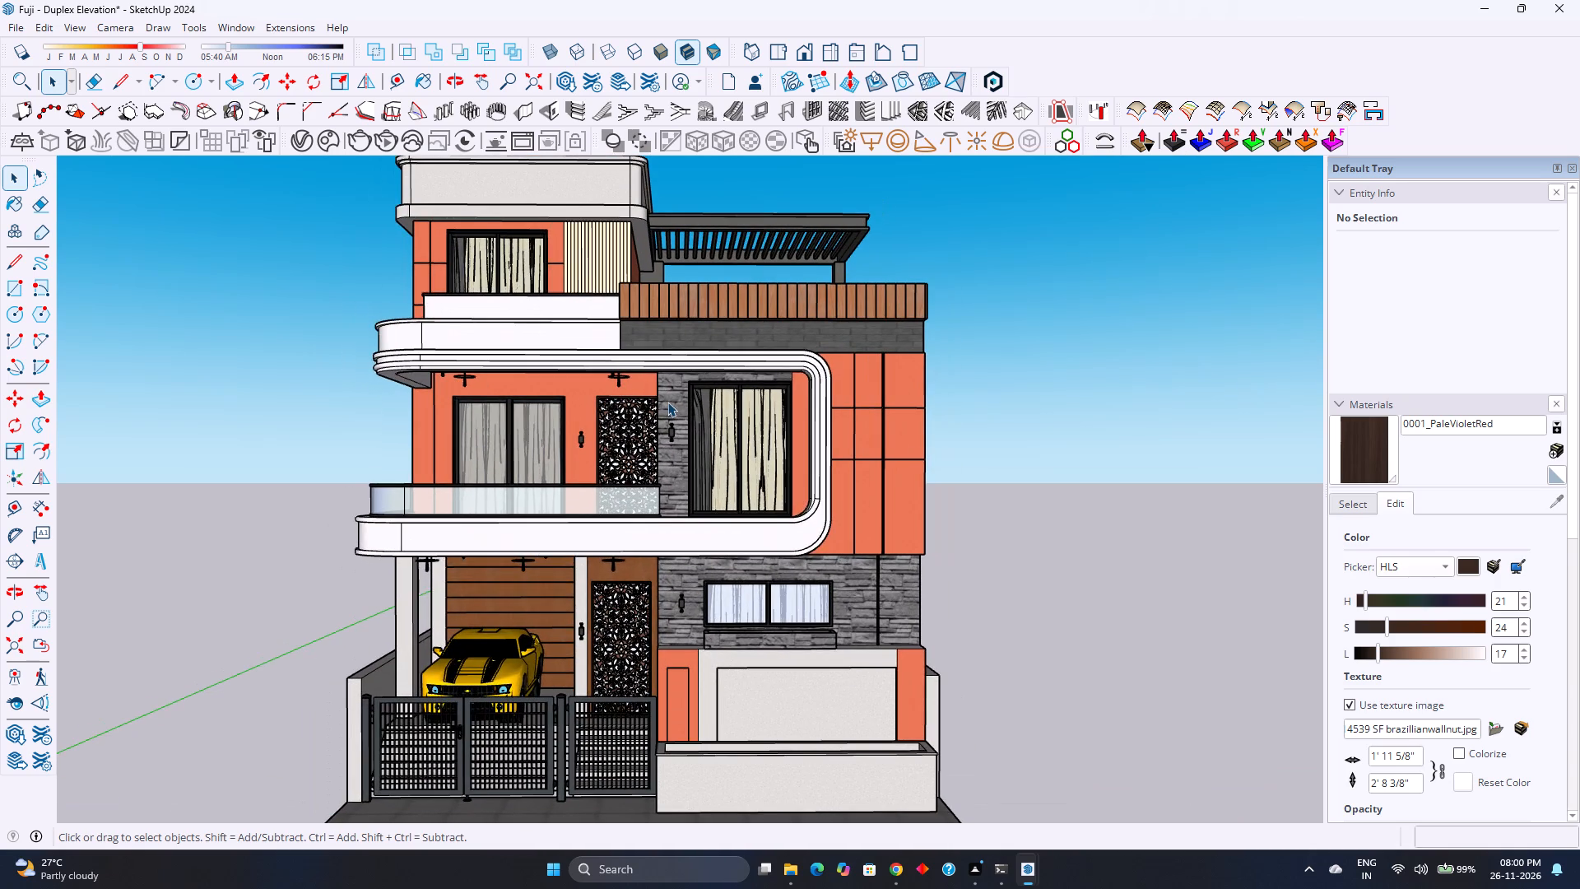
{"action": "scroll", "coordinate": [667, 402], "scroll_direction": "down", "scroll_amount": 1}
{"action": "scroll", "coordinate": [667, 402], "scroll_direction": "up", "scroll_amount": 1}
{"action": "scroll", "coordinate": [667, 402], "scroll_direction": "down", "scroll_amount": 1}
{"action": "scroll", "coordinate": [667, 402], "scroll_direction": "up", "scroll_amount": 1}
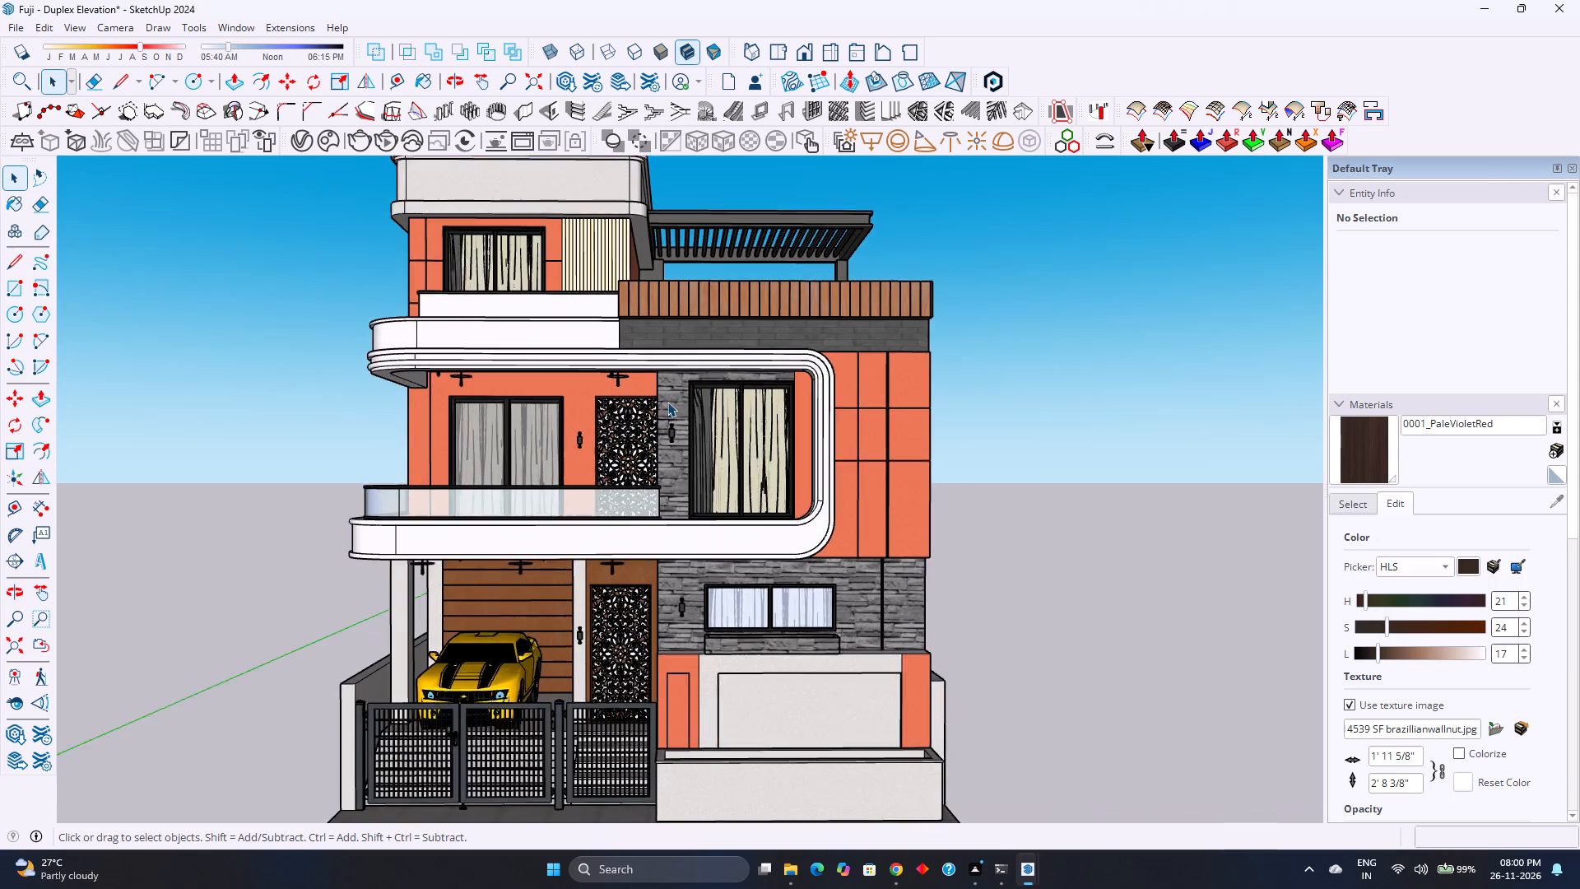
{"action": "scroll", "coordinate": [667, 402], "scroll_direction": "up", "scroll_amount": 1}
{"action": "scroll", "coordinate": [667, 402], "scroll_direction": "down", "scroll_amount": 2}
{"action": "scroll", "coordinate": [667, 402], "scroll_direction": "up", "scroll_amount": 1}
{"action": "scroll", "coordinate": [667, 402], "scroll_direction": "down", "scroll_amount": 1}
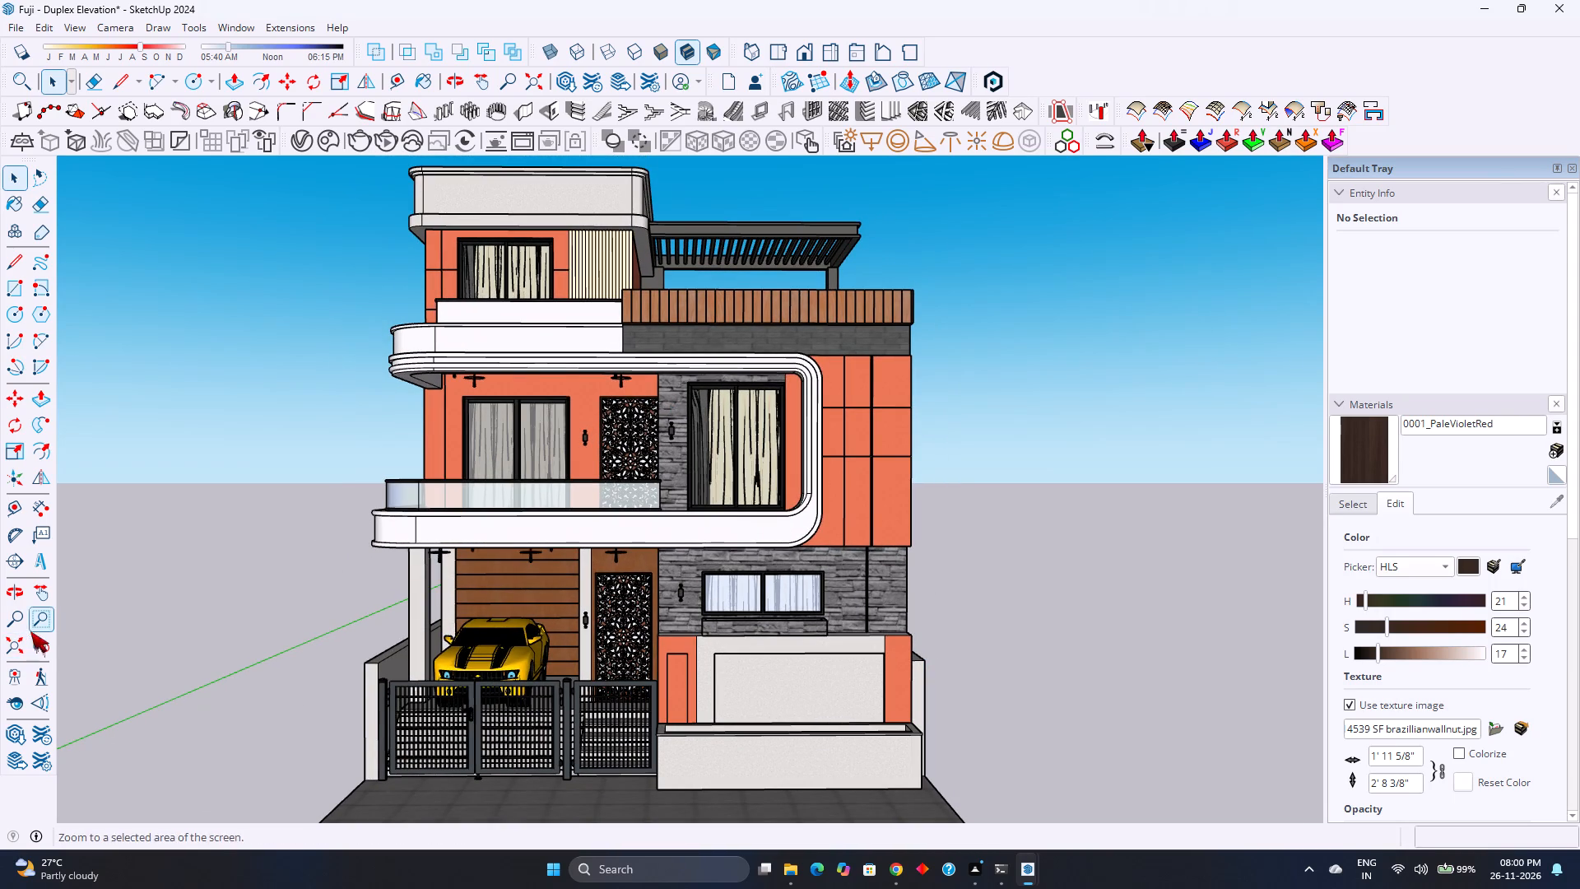
Fit the whole duplex in view and examine the facade from the rooftop pergola down to the entrance gate.
{"action": "left_click", "coordinate": [21, 645]}
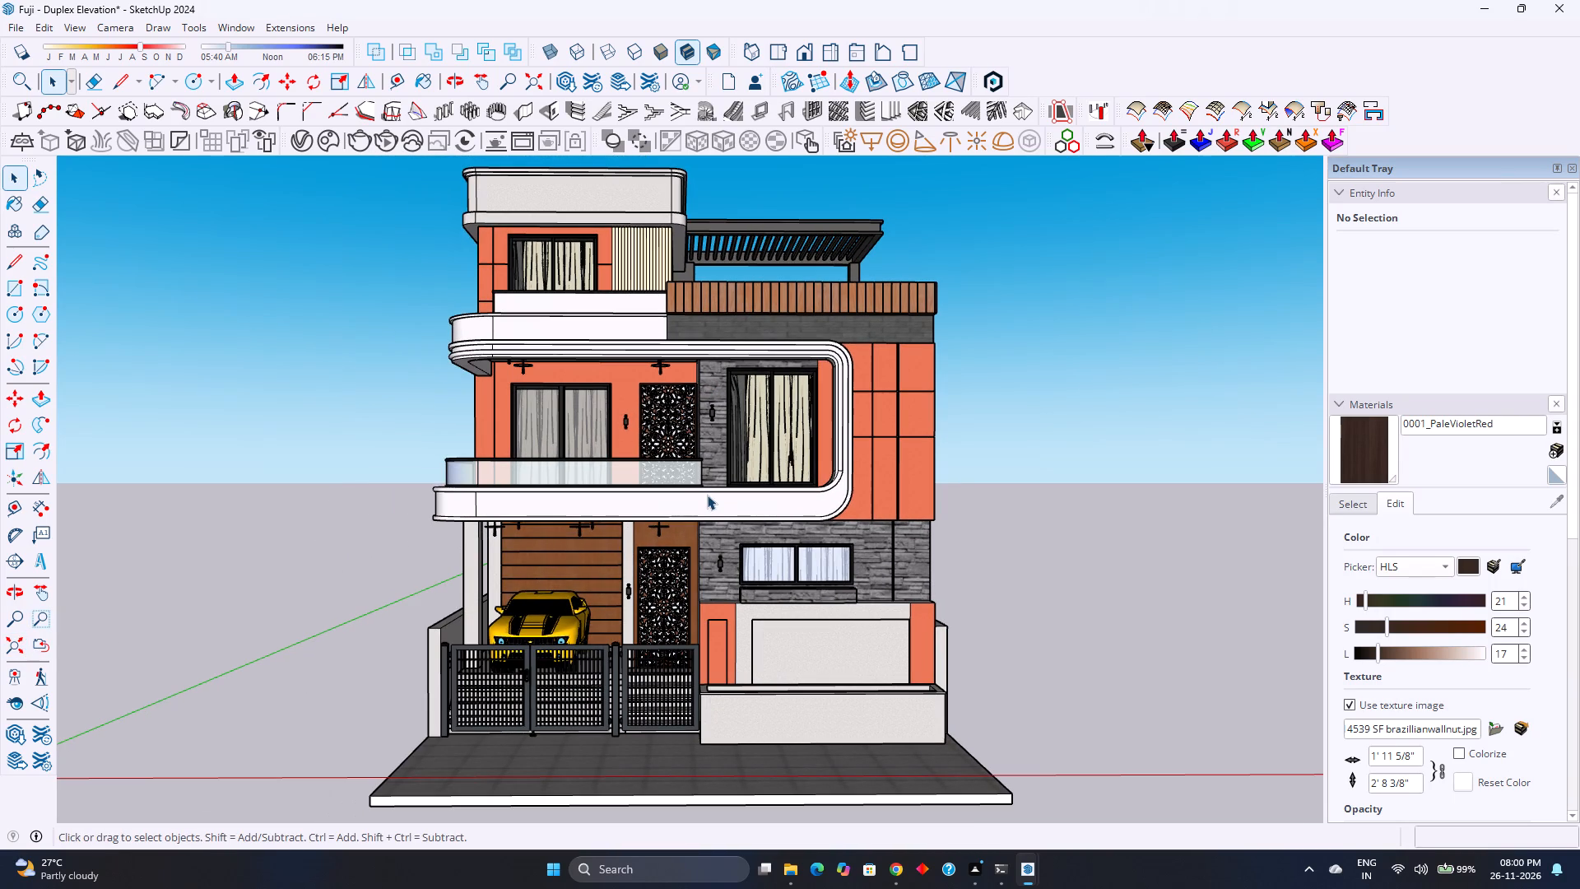
{"action": "scroll", "coordinate": [724, 461], "scroll_direction": "up", "scroll_amount": 3}
{"action": "scroll", "coordinate": [724, 461], "scroll_direction": "down", "scroll_amount": 3}
{"action": "scroll", "coordinate": [724, 461], "scroll_direction": "up", "scroll_amount": 3}
{"action": "scroll", "coordinate": [724, 461], "scroll_direction": "down", "scroll_amount": 3}
{"action": "scroll", "coordinate": [724, 403], "scroll_direction": "up", "scroll_amount": 2}
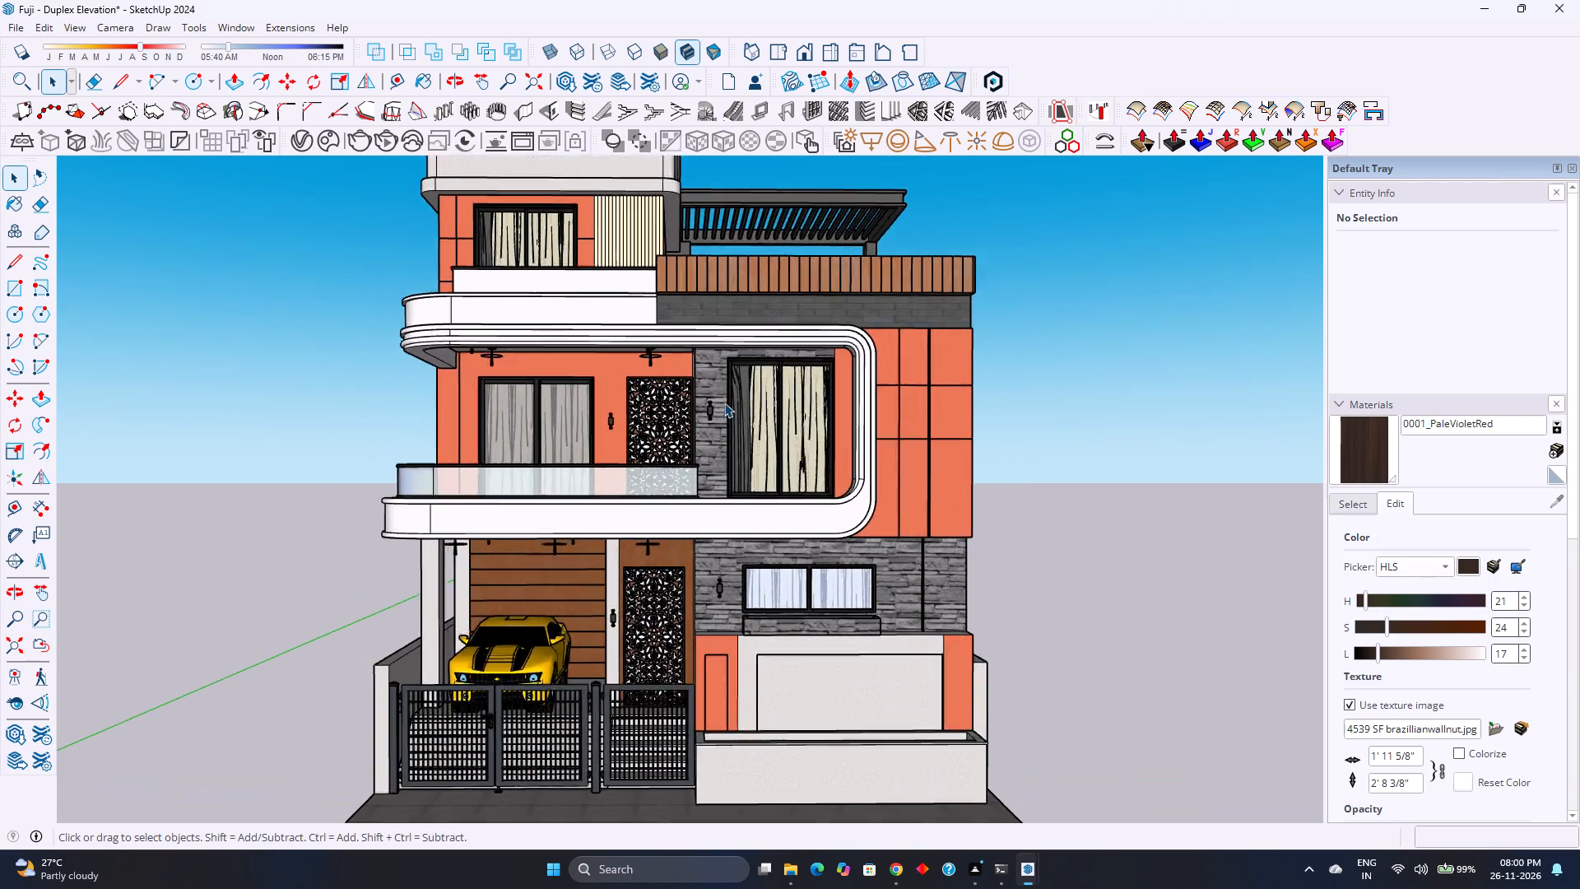
{"action": "scroll", "coordinate": [724, 403], "scroll_direction": "up", "scroll_amount": 2}
{"action": "scroll", "coordinate": [724, 403], "scroll_direction": "down", "scroll_amount": 3}
{"action": "scroll", "coordinate": [673, 469], "scroll_direction": "down", "scroll_amount": 3}
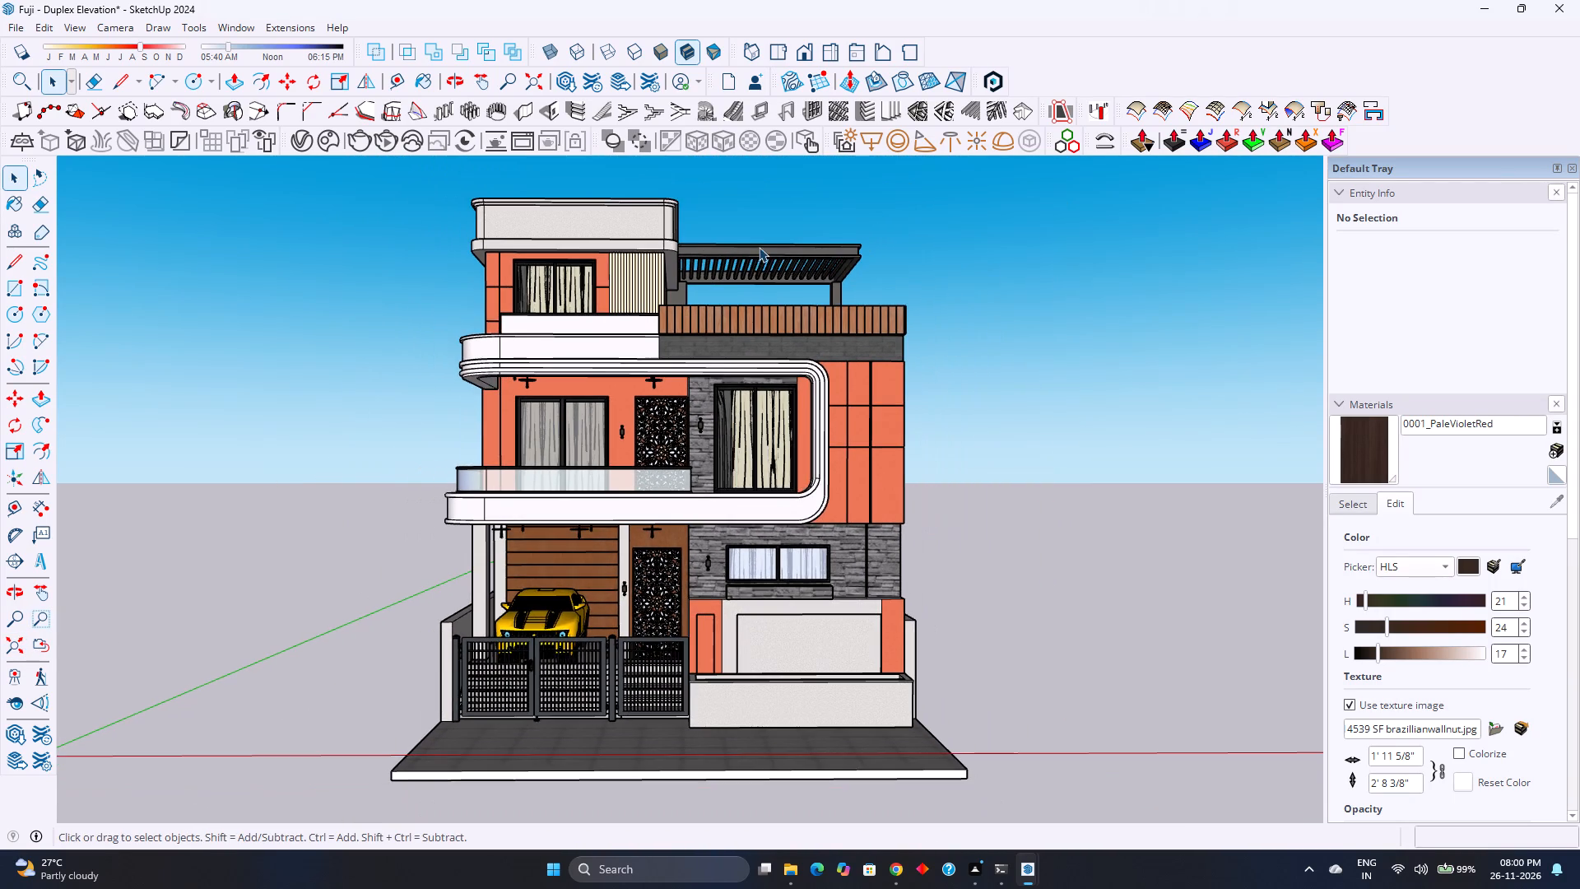
{"action": "scroll", "coordinate": [759, 246], "scroll_direction": "up", "scroll_amount": 2}
{"action": "scroll", "coordinate": [759, 246], "scroll_direction": "down", "scroll_amount": 2}
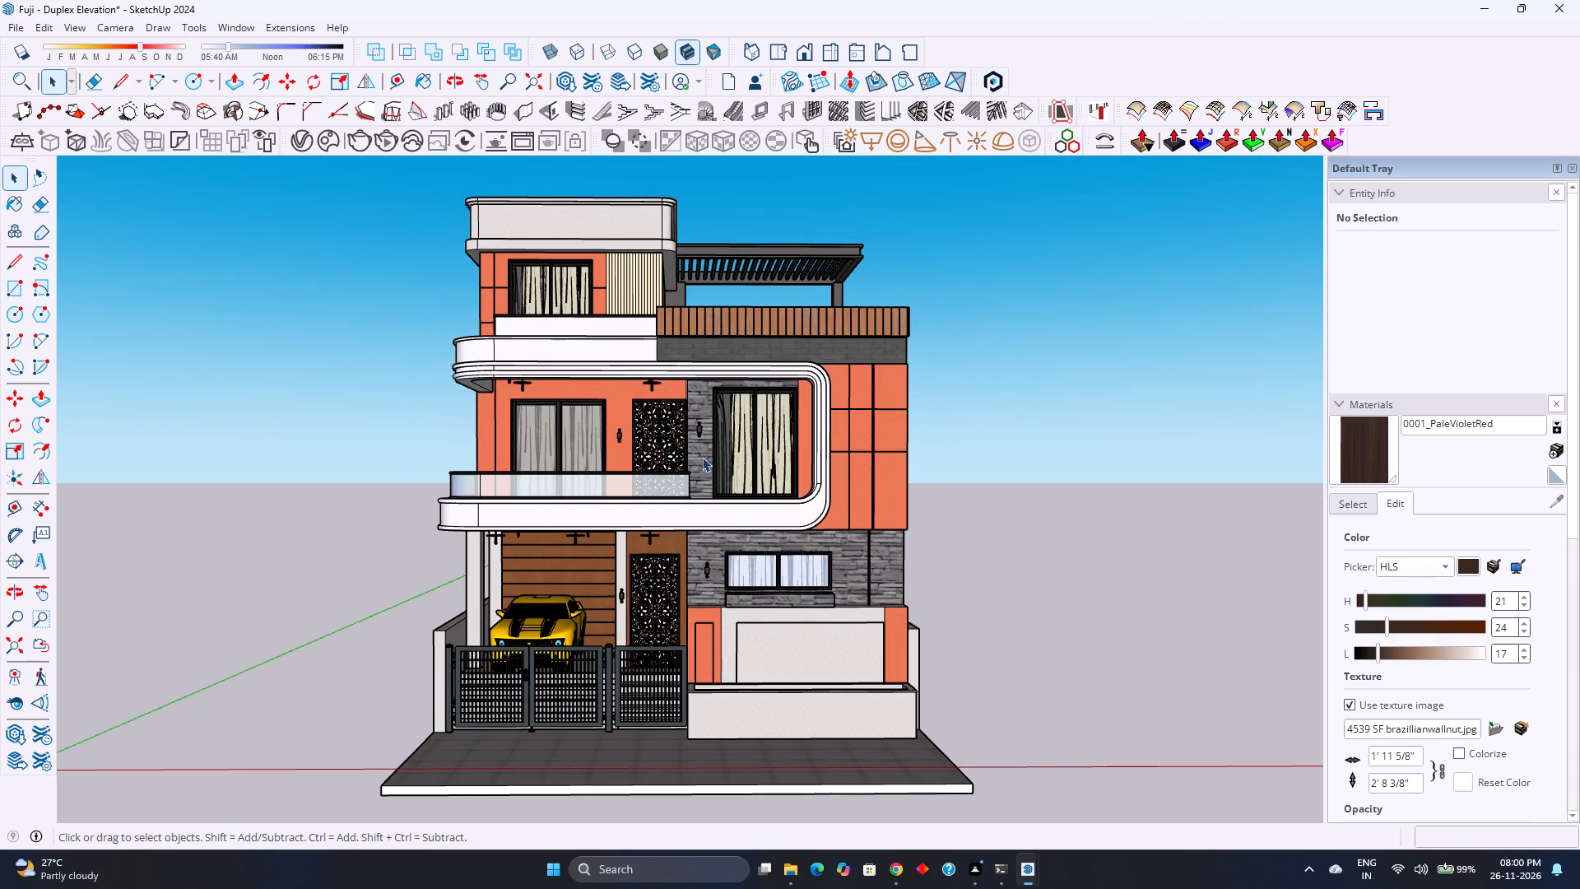
{"action": "scroll", "coordinate": [698, 462], "scroll_direction": "up", "scroll_amount": 3}
{"action": "scroll", "coordinate": [698, 462], "scroll_direction": "down", "scroll_amount": 2}
{"action": "scroll", "coordinate": [698, 462], "scroll_direction": "up", "scroll_amount": 3}
{"action": "scroll", "coordinate": [695, 462], "scroll_direction": "down", "scroll_amount": 3}
{"action": "scroll", "coordinate": [695, 462], "scroll_direction": "up", "scroll_amount": 4}
{"action": "scroll", "coordinate": [695, 462], "scroll_direction": "down", "scroll_amount": 5}
{"action": "scroll", "coordinate": [695, 462], "scroll_direction": "up", "scroll_amount": 2}
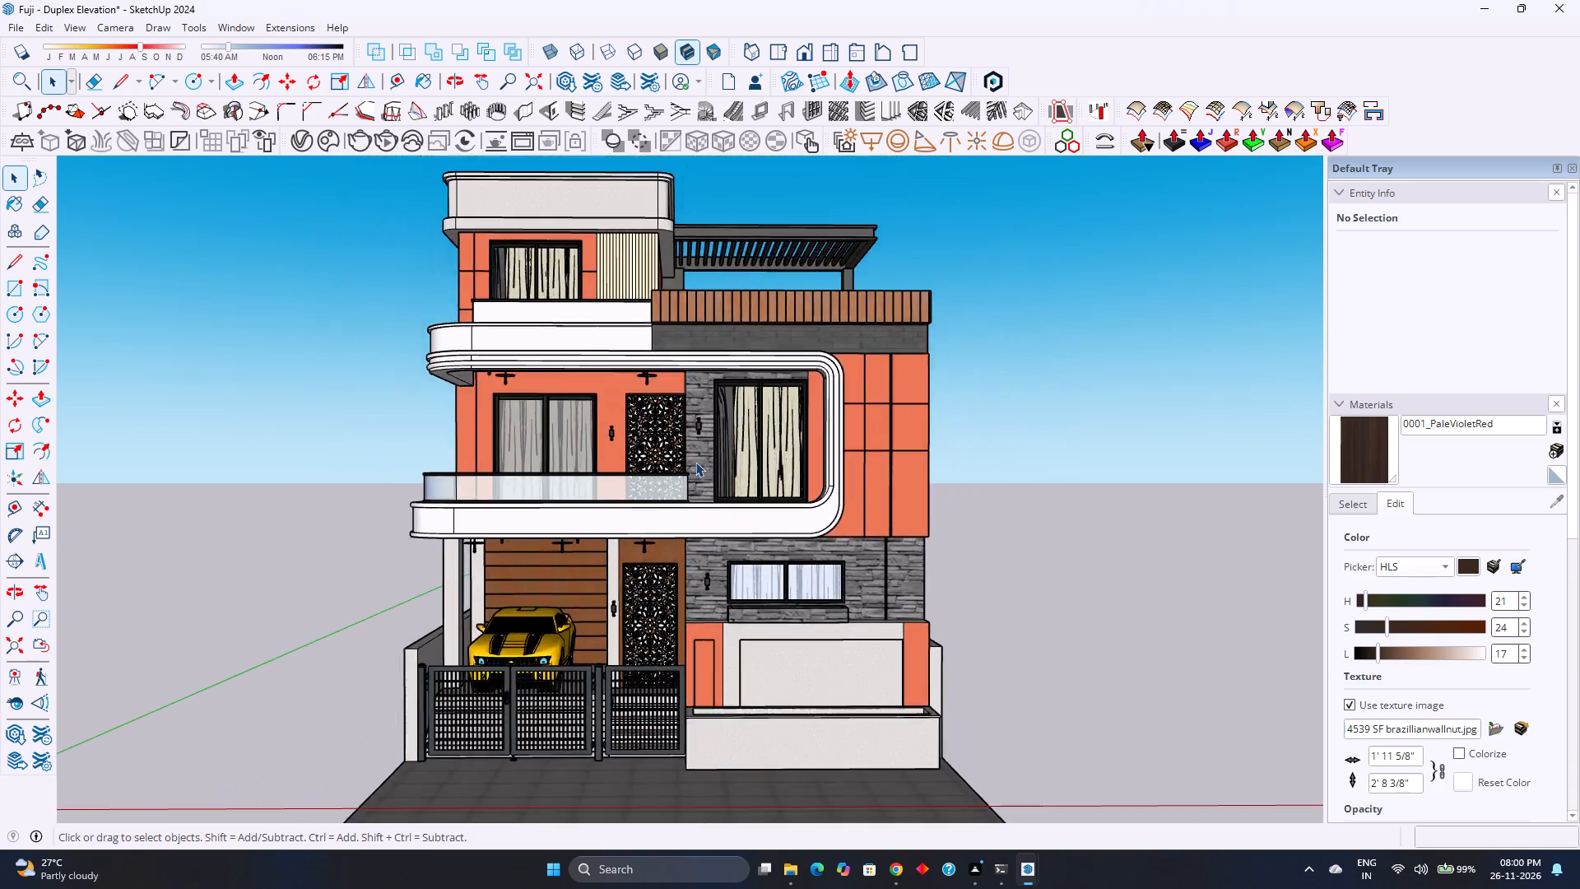
Examine the duplex's front facade around the balcony frame, jali panels and windows, both close up and as a whole.
{"action": "scroll", "coordinate": [695, 462], "scroll_direction": "up", "scroll_amount": 2}
{"action": "scroll", "coordinate": [695, 462], "scroll_direction": "down", "scroll_amount": 4}
{"action": "scroll", "coordinate": [695, 462], "scroll_direction": "up", "scroll_amount": 4}
{"action": "scroll", "coordinate": [695, 462], "scroll_direction": "down", "scroll_amount": 4}
{"action": "scroll", "coordinate": [695, 462], "scroll_direction": "up", "scroll_amount": 4}
{"action": "scroll", "coordinate": [695, 463], "scroll_direction": "down", "scroll_amount": 2}
{"action": "scroll", "coordinate": [695, 466], "scroll_direction": "up", "scroll_amount": 4}
{"action": "scroll", "coordinate": [695, 468], "scroll_direction": "down", "scroll_amount": 3}
{"action": "scroll", "coordinate": [695, 469], "scroll_direction": "up", "scroll_amount": 3}
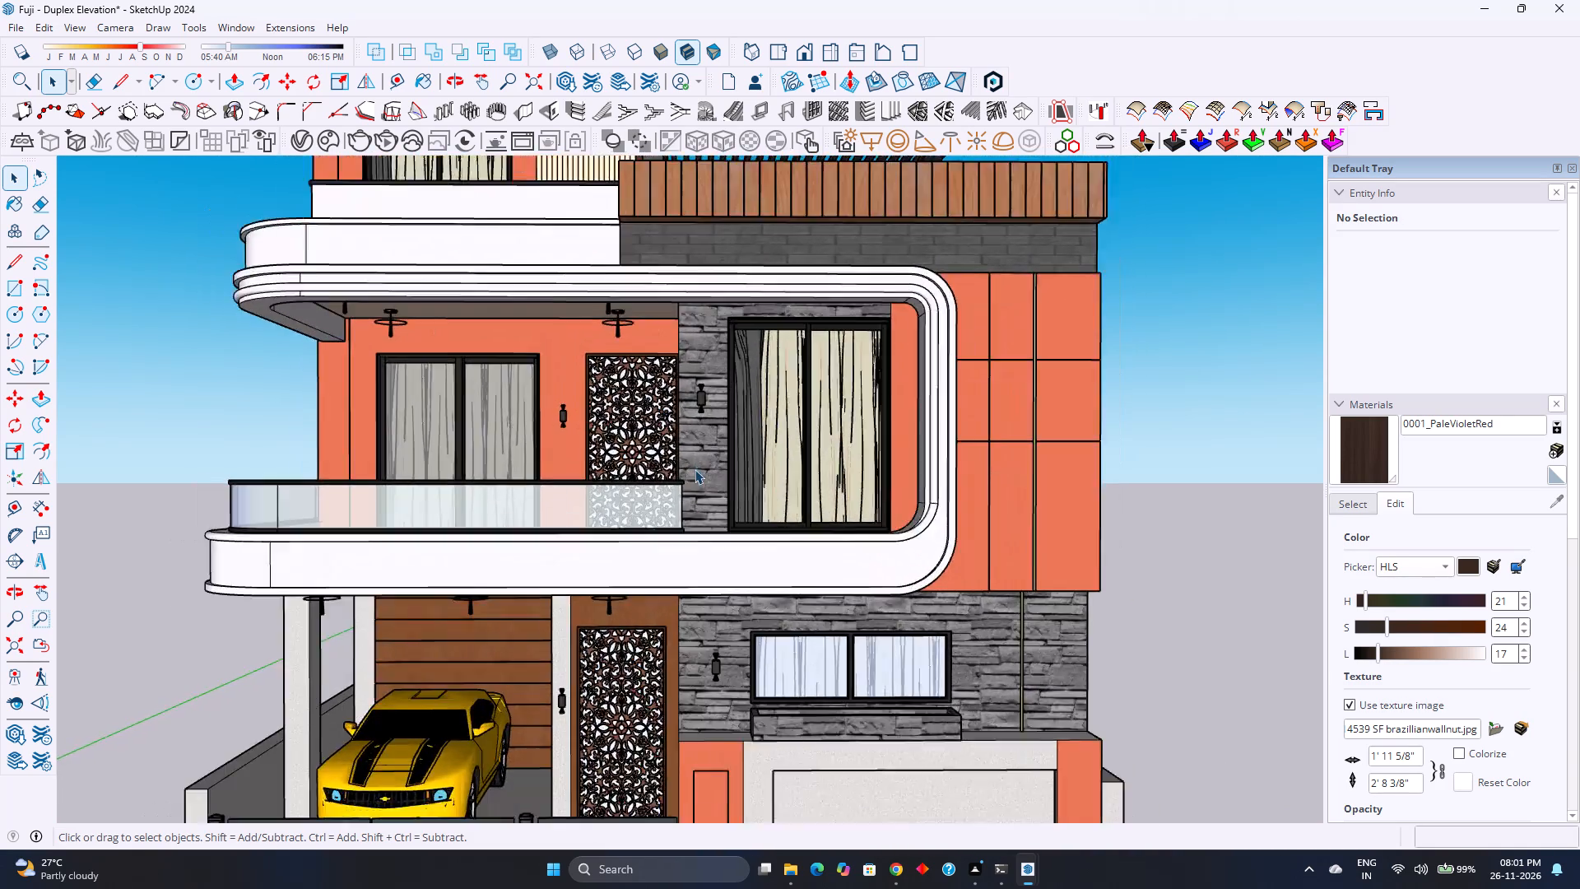
{"action": "scroll", "coordinate": [695, 469], "scroll_direction": "down", "scroll_amount": 8}
{"action": "scroll", "coordinate": [695, 472], "scroll_direction": "up", "scroll_amount": 3}
{"action": "scroll", "coordinate": [695, 474], "scroll_direction": "down", "scroll_amount": 7}
{"action": "scroll", "coordinate": [695, 477], "scroll_direction": "up", "scroll_amount": 4}
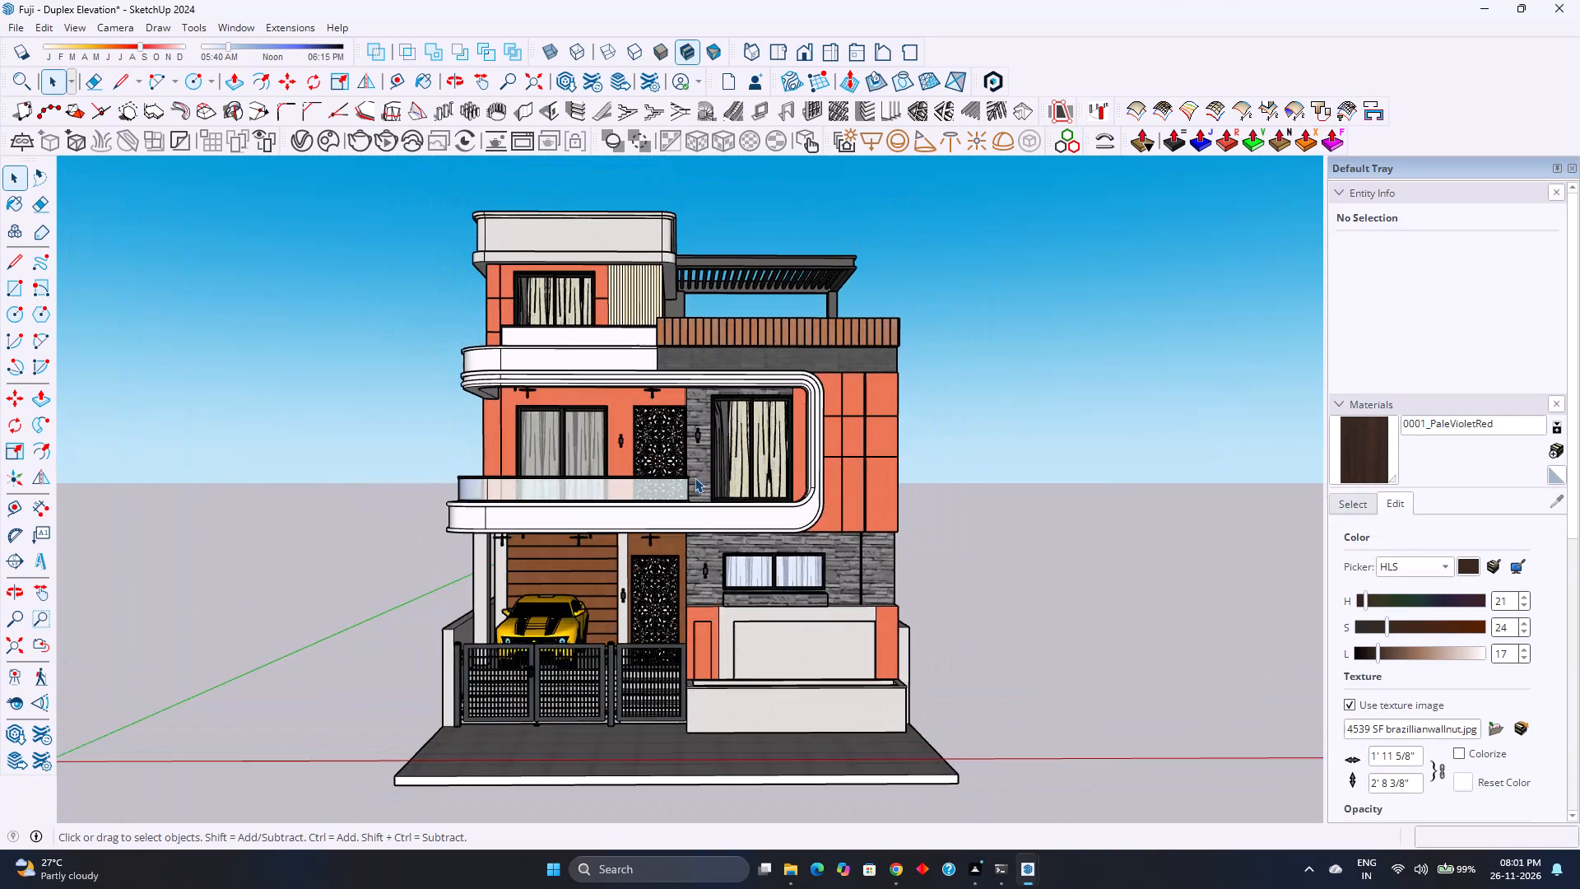
{"action": "scroll", "coordinate": [695, 477], "scroll_direction": "up", "scroll_amount": 3}
{"action": "scroll", "coordinate": [695, 477], "scroll_direction": "down", "scroll_amount": 2}
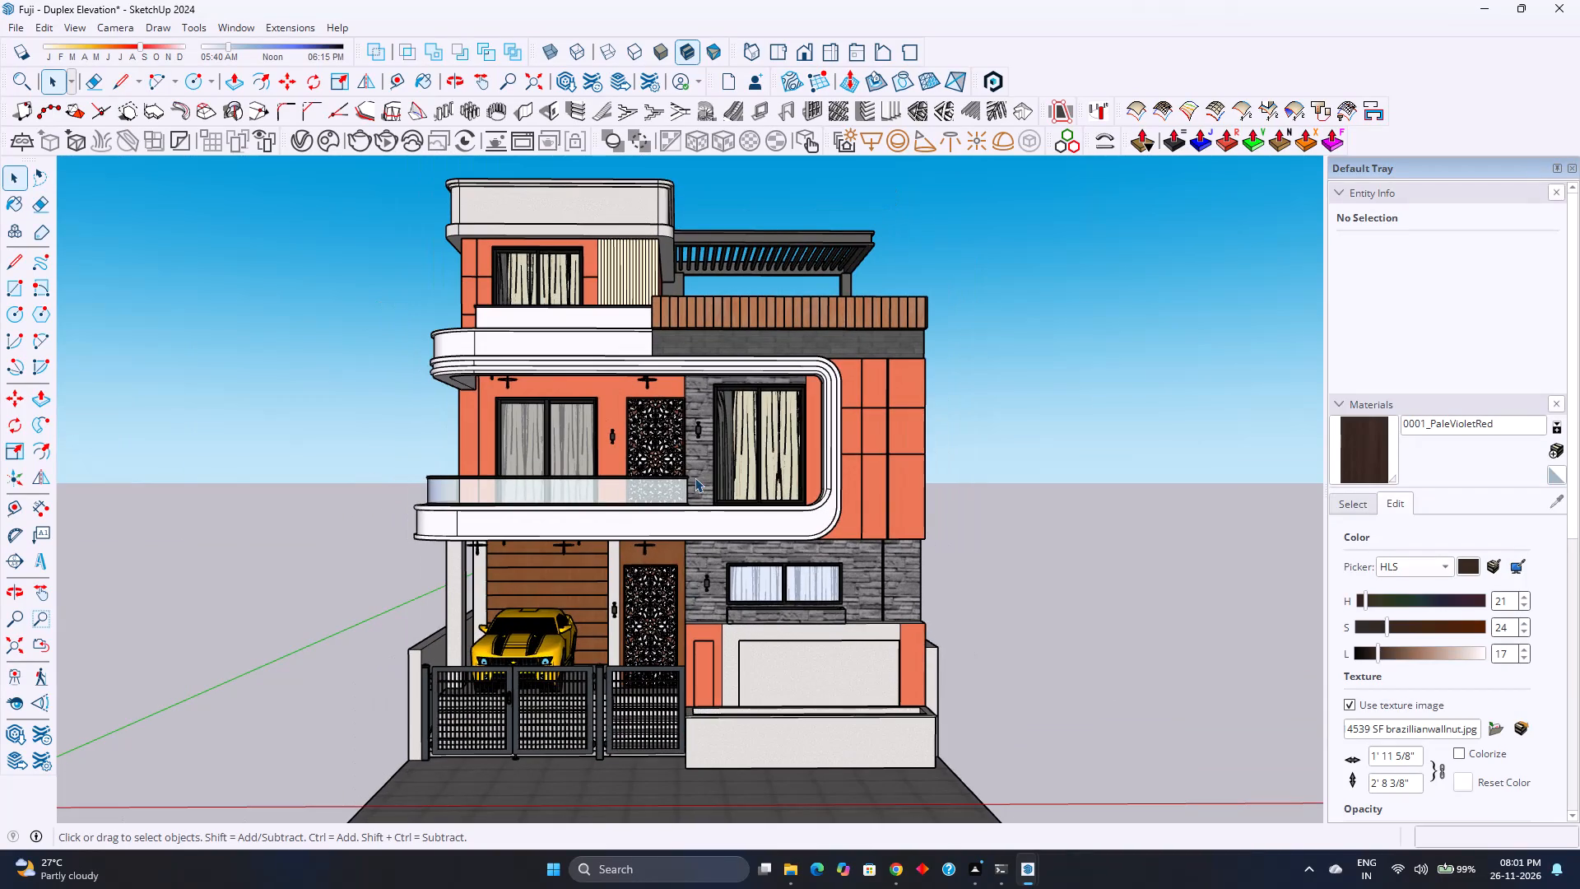
{"action": "scroll", "coordinate": [695, 477], "scroll_direction": "up", "scroll_amount": 2}
{"action": "scroll", "coordinate": [695, 477], "scroll_direction": "down", "scroll_amount": 2}
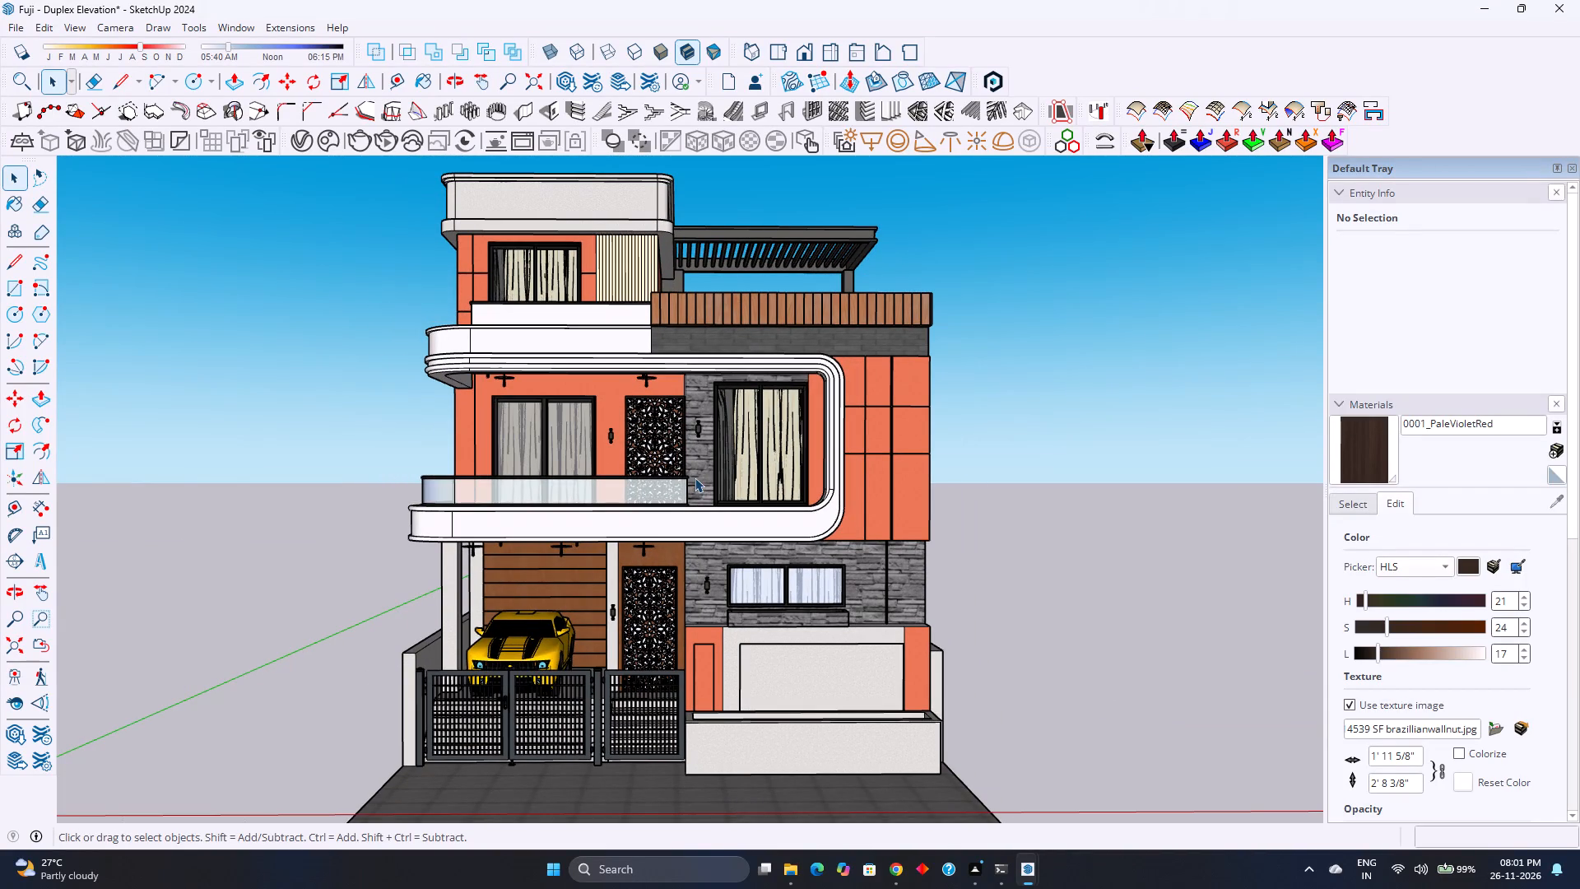
{"action": "scroll", "coordinate": [695, 477], "scroll_direction": "up", "scroll_amount": 2}
{"action": "scroll", "coordinate": [695, 477], "scroll_direction": "down", "scroll_amount": 2}
{"action": "scroll", "coordinate": [695, 477], "scroll_direction": "up", "scroll_amount": 1}
{"action": "scroll", "coordinate": [695, 477], "scroll_direction": "down", "scroll_amount": 1}
{"action": "scroll", "coordinate": [695, 477], "scroll_direction": "up", "scroll_amount": 2}
{"action": "scroll", "coordinate": [695, 477], "scroll_direction": "down", "scroll_amount": 2}
{"action": "scroll", "coordinate": [695, 477], "scroll_direction": "up", "scroll_amount": 2}
{"action": "scroll", "coordinate": [695, 477], "scroll_direction": "down", "scroll_amount": 2}
{"action": "scroll", "coordinate": [695, 477], "scroll_direction": "up", "scroll_amount": 2}
{"action": "scroll", "coordinate": [695, 477], "scroll_direction": "down", "scroll_amount": 3}
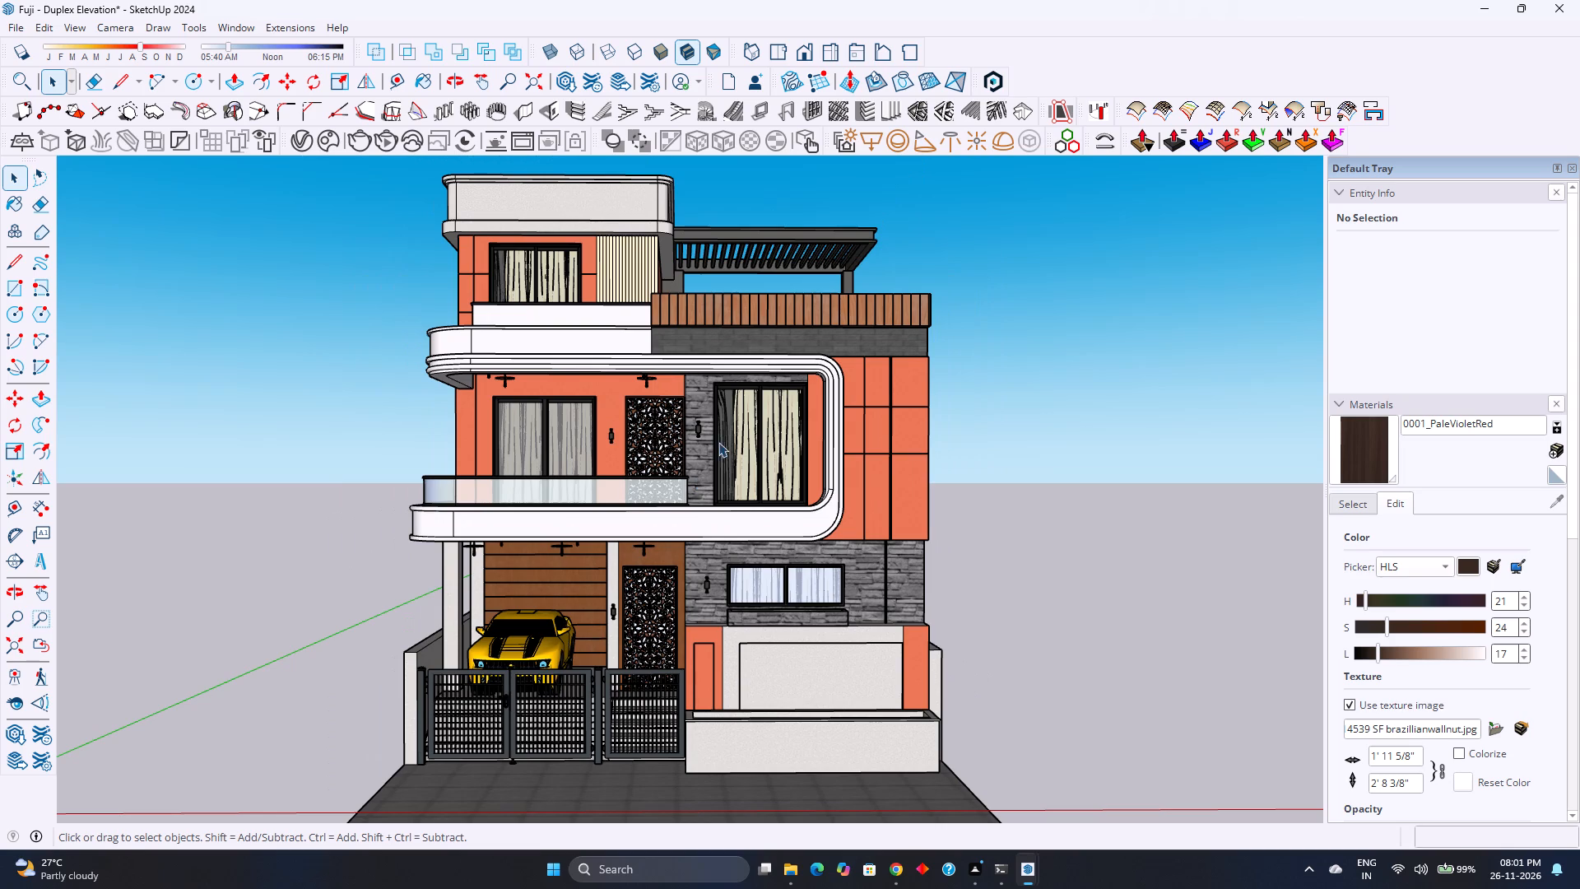
{"action": "scroll", "coordinate": [712, 451], "scroll_direction": "up", "scroll_amount": 3}
{"action": "scroll", "coordinate": [713, 455], "scroll_direction": "down", "scroll_amount": 2}
{"action": "scroll", "coordinate": [713, 455], "scroll_direction": "up", "scroll_amount": 3}
{"action": "scroll", "coordinate": [713, 455], "scroll_direction": "down", "scroll_amount": 6}
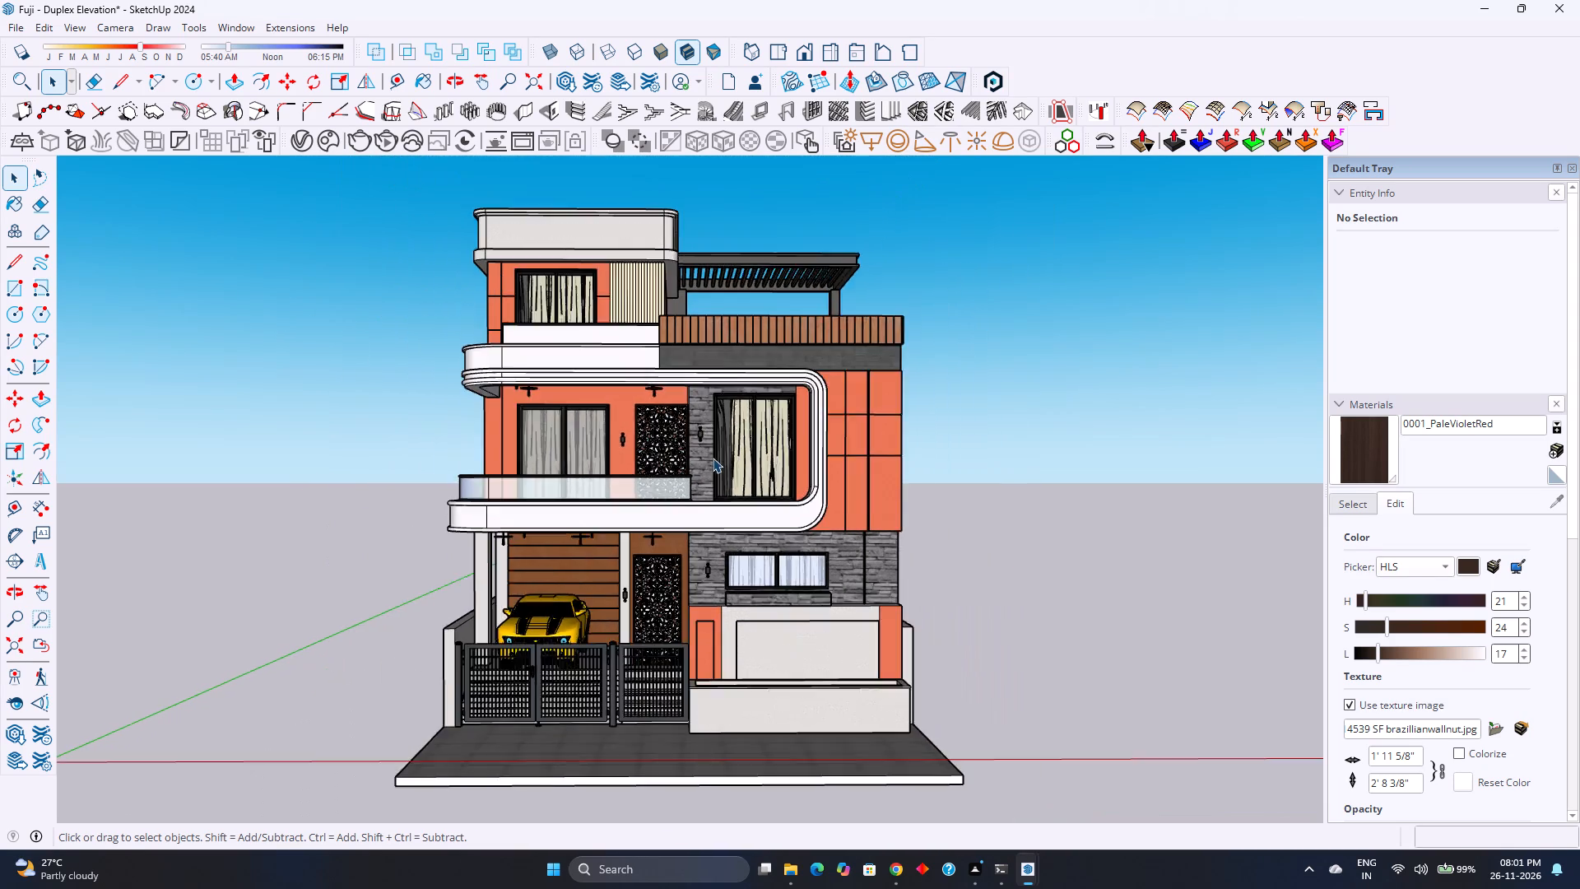
{"action": "scroll", "coordinate": [713, 458], "scroll_direction": "up", "scroll_amount": 2}
{"action": "scroll", "coordinate": [713, 458], "scroll_direction": "down", "scroll_amount": 3}
{"action": "scroll", "coordinate": [713, 458], "scroll_direction": "up", "scroll_amount": 3}
{"action": "scroll", "coordinate": [713, 458], "scroll_direction": "down", "scroll_amount": 3}
{"action": "scroll", "coordinate": [713, 458], "scroll_direction": "up", "scroll_amount": 3}
{"action": "scroll", "coordinate": [713, 458], "scroll_direction": "down", "scroll_amount": 3}
{"action": "scroll", "coordinate": [713, 458], "scroll_direction": "up", "scroll_amount": 3}
{"action": "scroll", "coordinate": [713, 458], "scroll_direction": "down", "scroll_amount": 3}
{"action": "scroll", "coordinate": [713, 458], "scroll_direction": "up", "scroll_amount": 3}
{"action": "scroll", "coordinate": [713, 458], "scroll_direction": "down", "scroll_amount": 3}
{"action": "scroll", "coordinate": [713, 458], "scroll_direction": "up", "scroll_amount": 3}
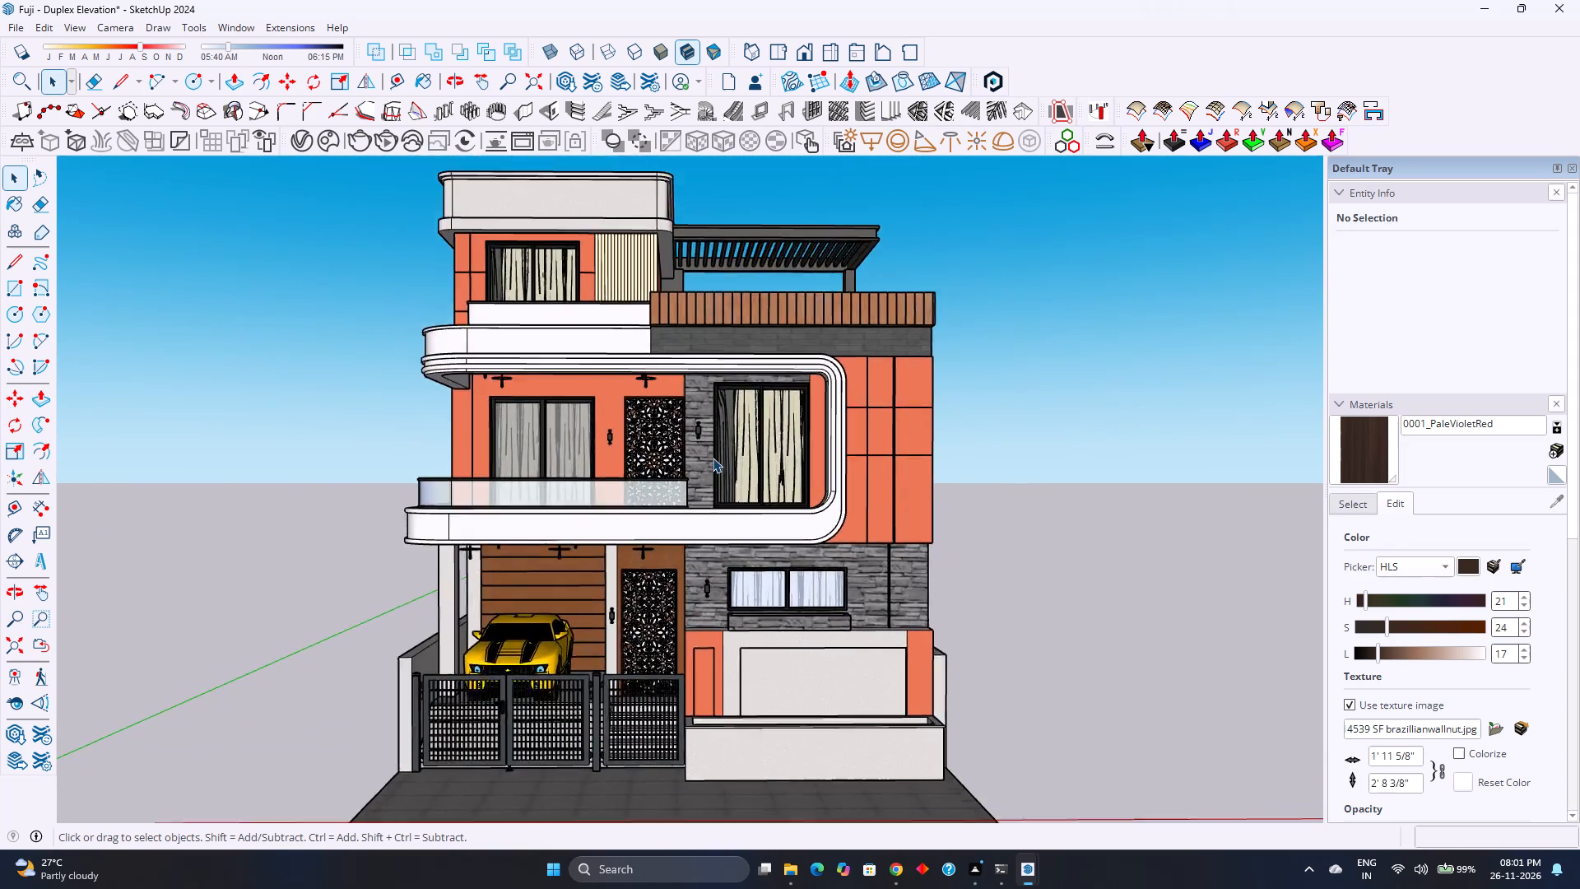
{"action": "scroll", "coordinate": [713, 458], "scroll_direction": "down", "scroll_amount": 4}
{"action": "scroll", "coordinate": [713, 458], "scroll_direction": "up", "scroll_amount": 4}
{"action": "scroll", "coordinate": [713, 458], "scroll_direction": "down", "scroll_amount": 4}
{"action": "scroll", "coordinate": [713, 458], "scroll_direction": "up", "scroll_amount": 4}
{"action": "scroll", "coordinate": [713, 458], "scroll_direction": "down", "scroll_amount": 4}
{"action": "scroll", "coordinate": [713, 458], "scroll_direction": "up", "scroll_amount": 4}
{"action": "scroll", "coordinate": [713, 458], "scroll_direction": "down", "scroll_amount": 4}
{"action": "scroll", "coordinate": [713, 458], "scroll_direction": "up", "scroll_amount": 4}
{"action": "scroll", "coordinate": [713, 458], "scroll_direction": "down", "scroll_amount": 3}
Look at the duplex from an angle showing the car porch's side wall, and fit the whole model in view.
{"action": "middle_click_drag", "start_coordinate": [747, 478], "coordinate": [743, 479]}
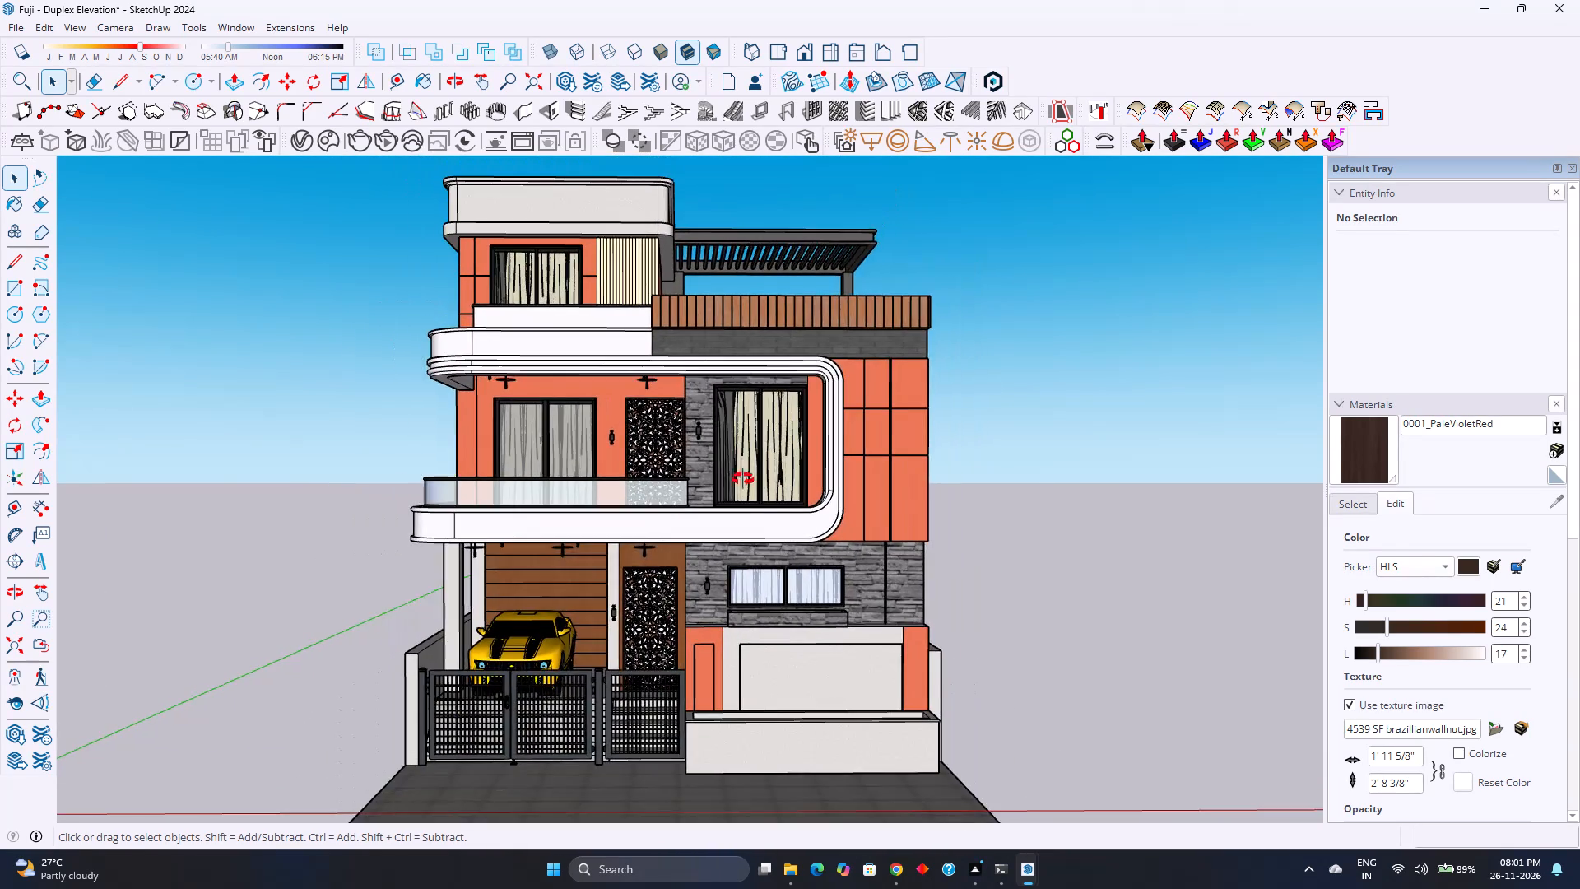
{"action": "middle_click_drag", "start_coordinate": [743, 479], "coordinate": [526, 490]}
{"action": "middle_click", "coordinate": [526, 490]}
{"action": "scroll", "coordinate": [527, 490], "scroll_direction": "up", "scroll_amount": 3}
{"action": "scroll", "coordinate": [527, 490], "scroll_direction": "down", "scroll_amount": 4}
{"action": "scroll", "coordinate": [527, 490], "scroll_direction": "up", "scroll_amount": 5}
{"action": "scroll", "coordinate": [527, 490], "scroll_direction": "down", "scroll_amount": 1}
{"action": "middle_click_drag", "start_coordinate": [529, 515], "coordinate": [788, 519]}
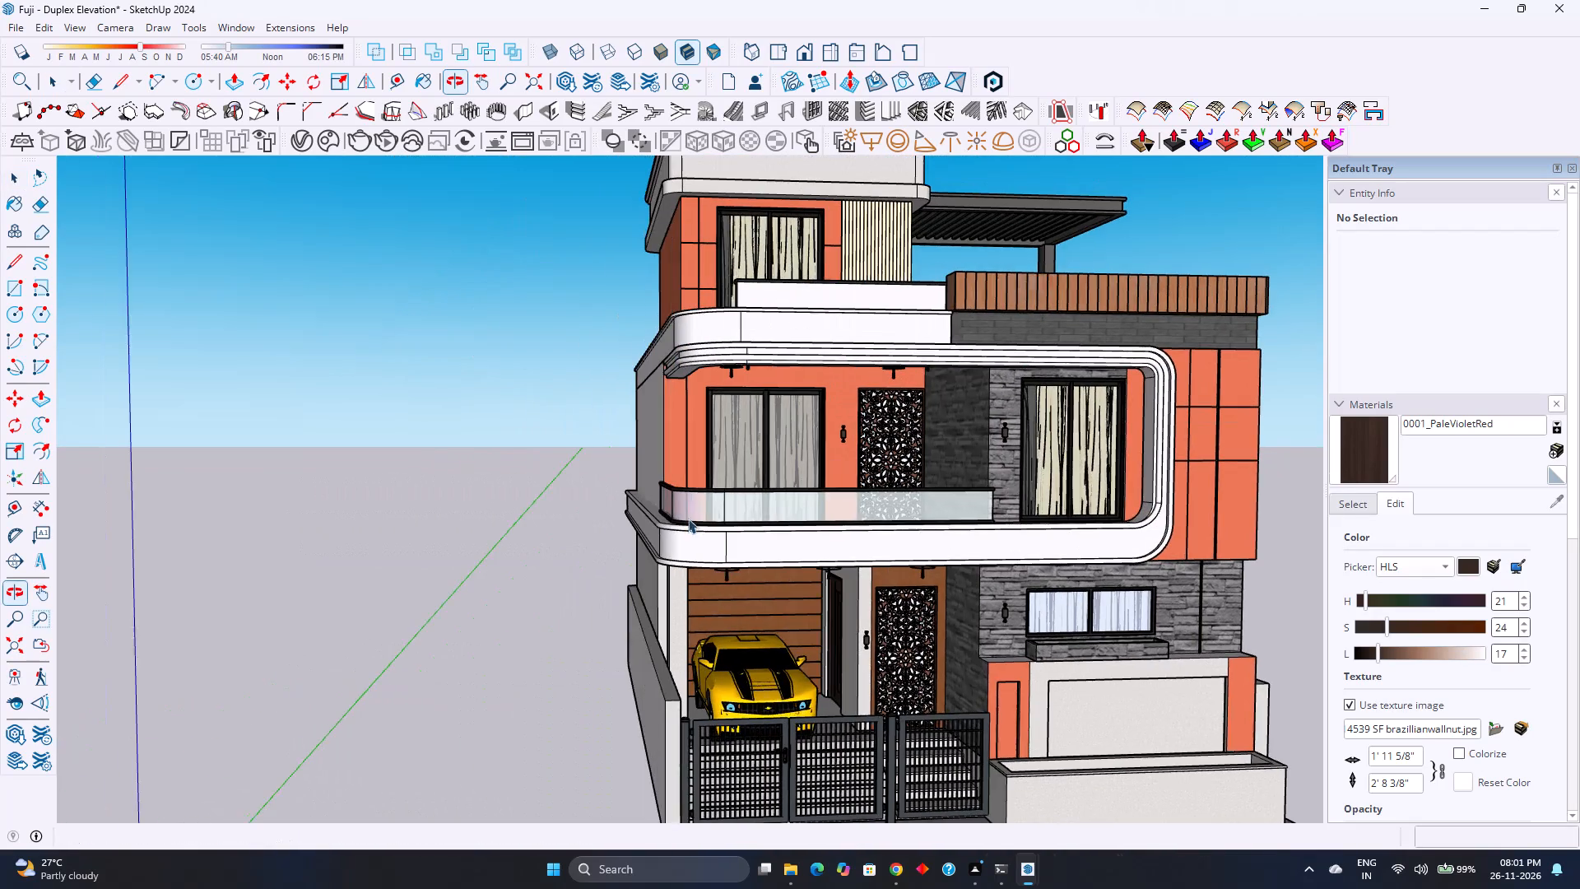
{"action": "left_click", "coordinate": [9, 646]}
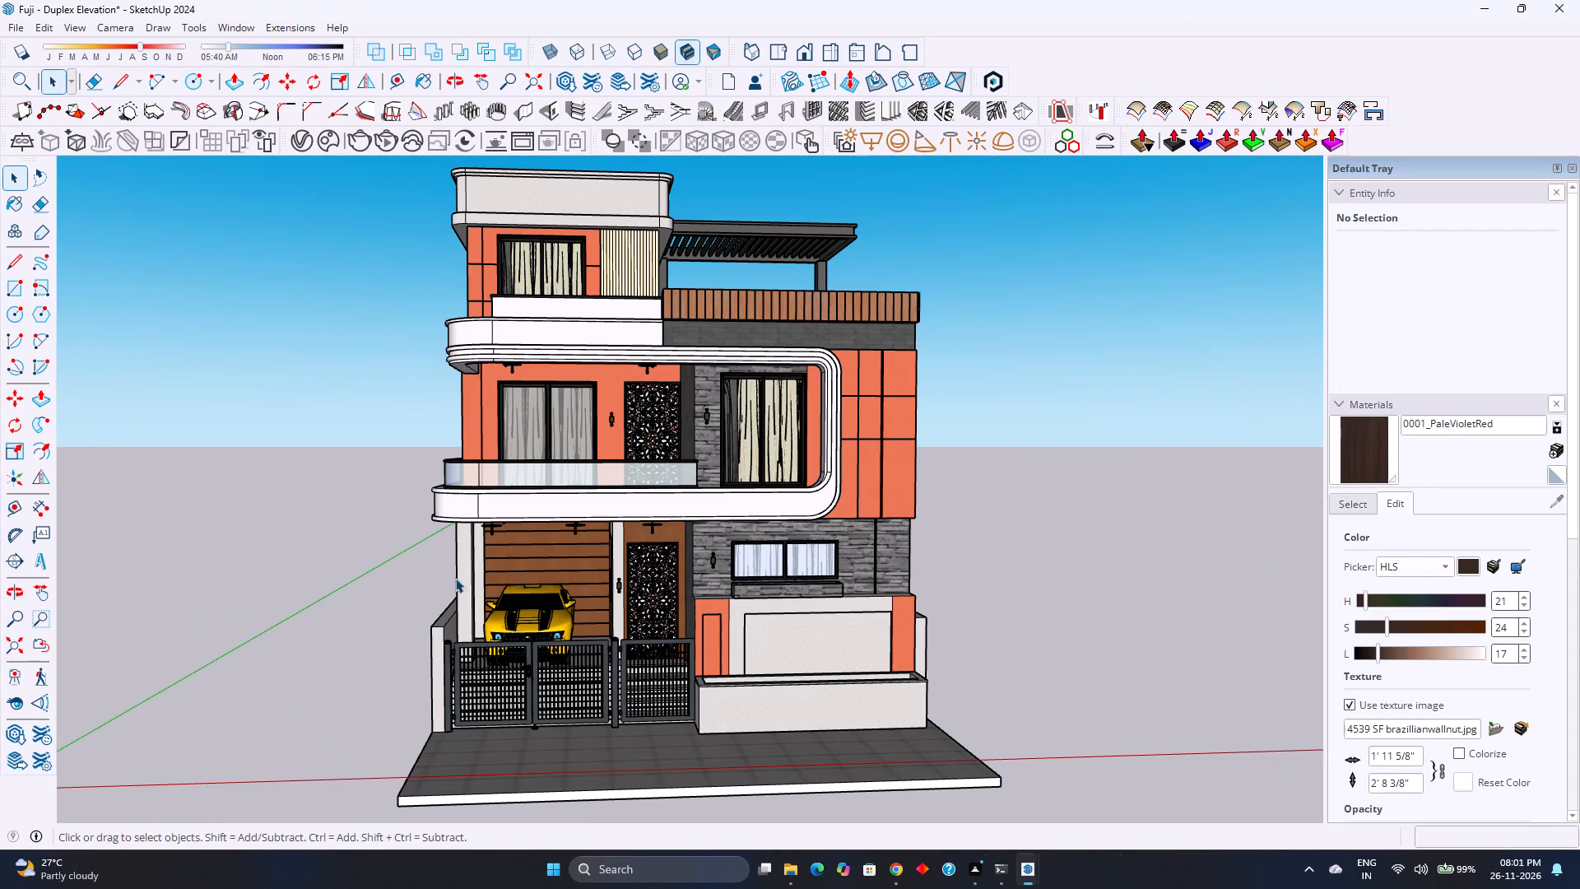
Switch to the standard Front view and fit the whole duplex in view.
{"action": "left_click", "coordinate": [799, 49]}
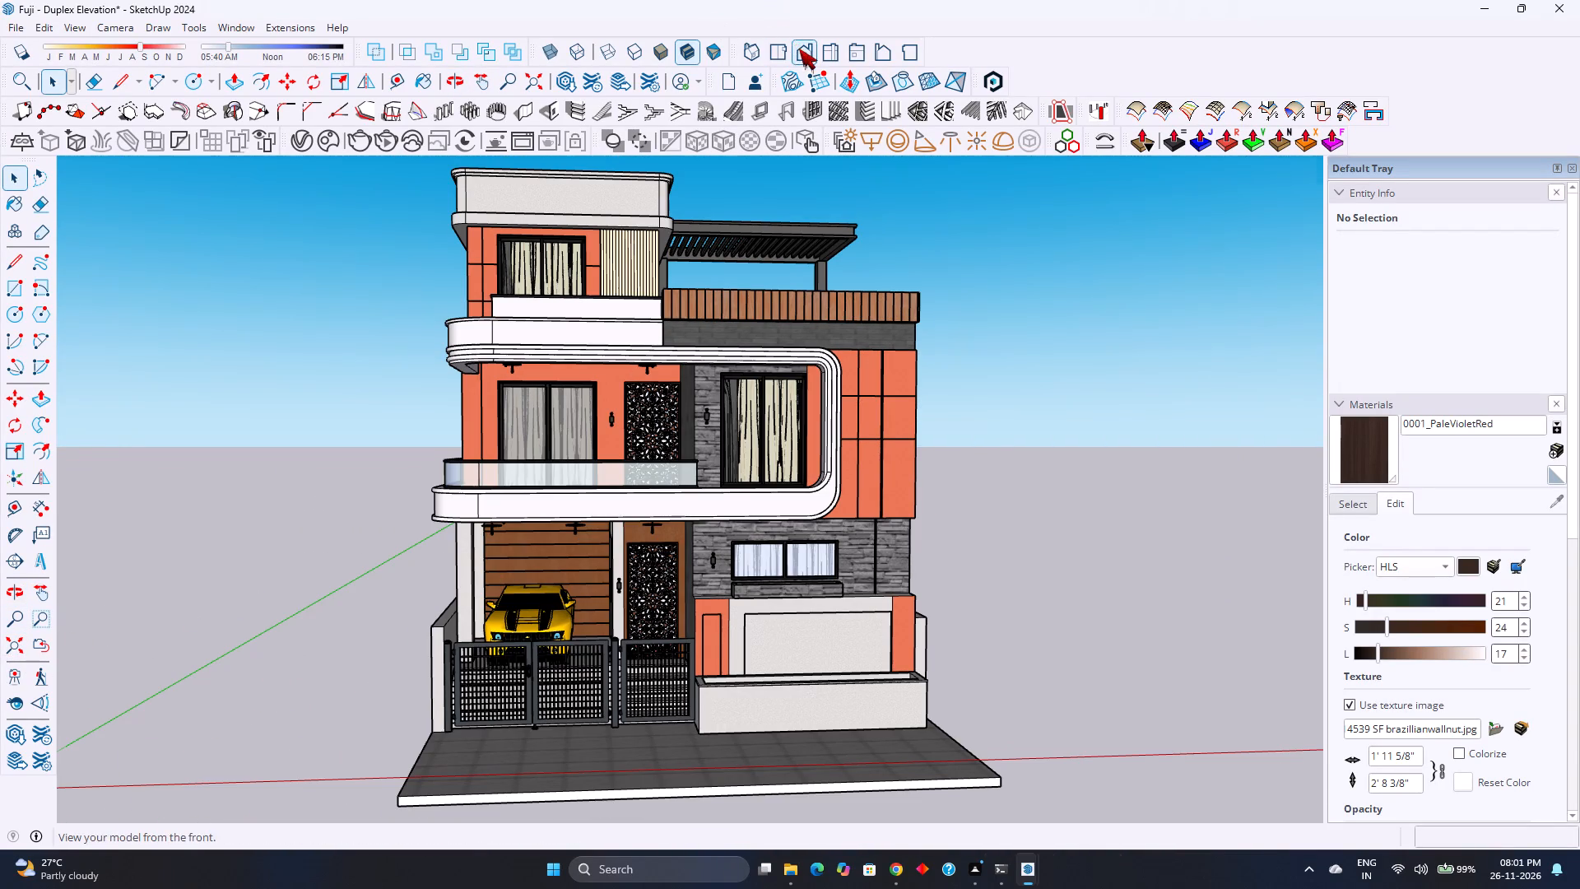
{"action": "left_click", "coordinate": [10, 658]}
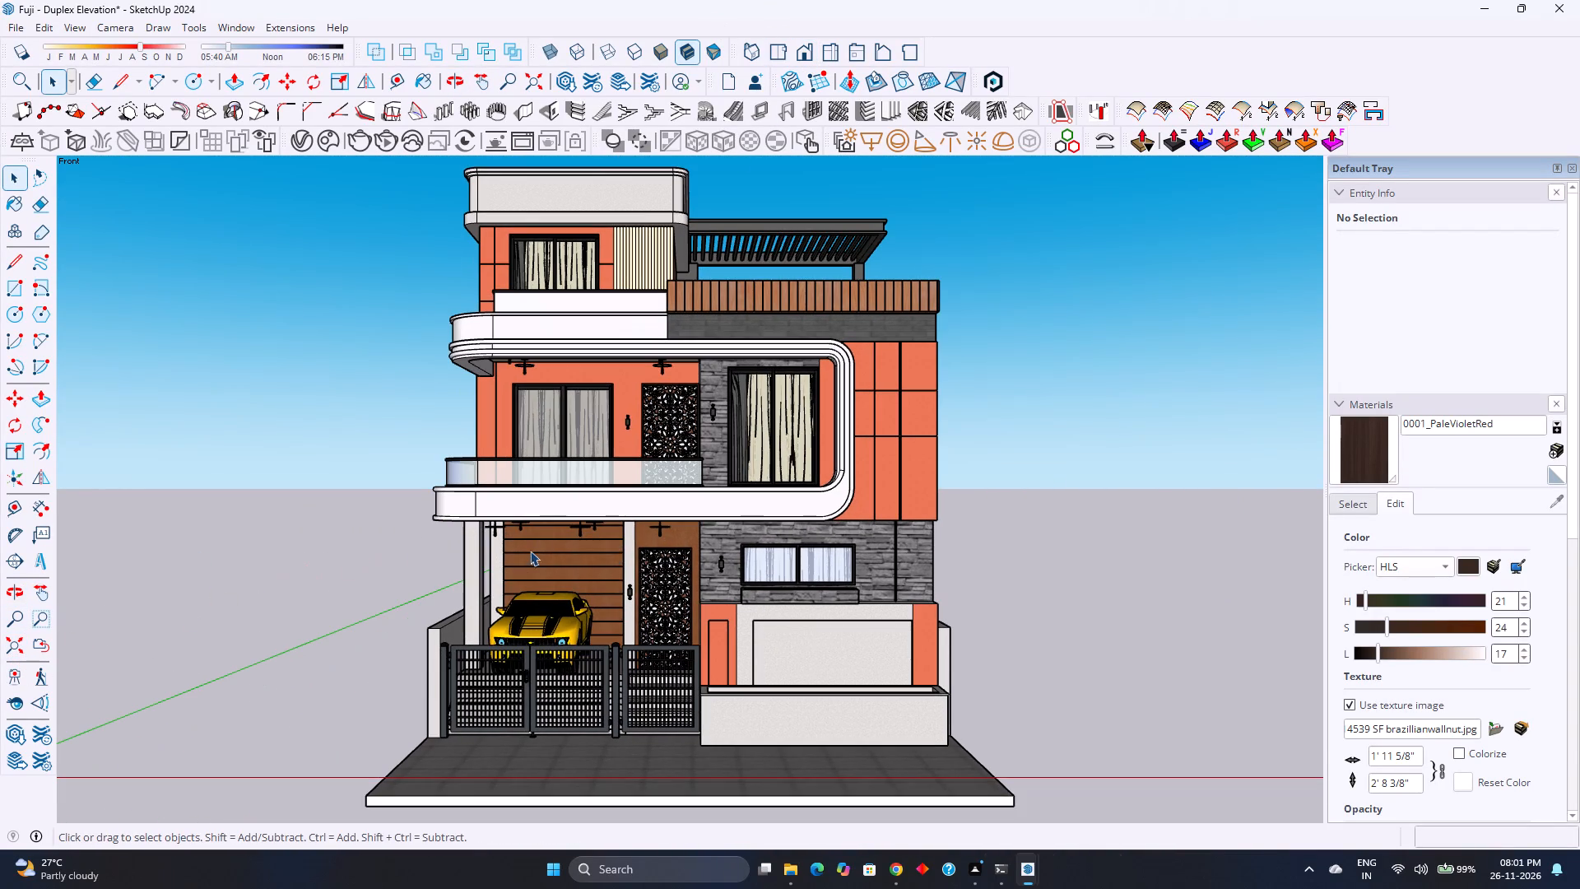
Examine the complete front elevation in the Front view, from the rooftop pergola and balcony frame down to the car porch and gate.
{"action": "scroll", "coordinate": [717, 188], "scroll_direction": "up", "scroll_amount": 1}
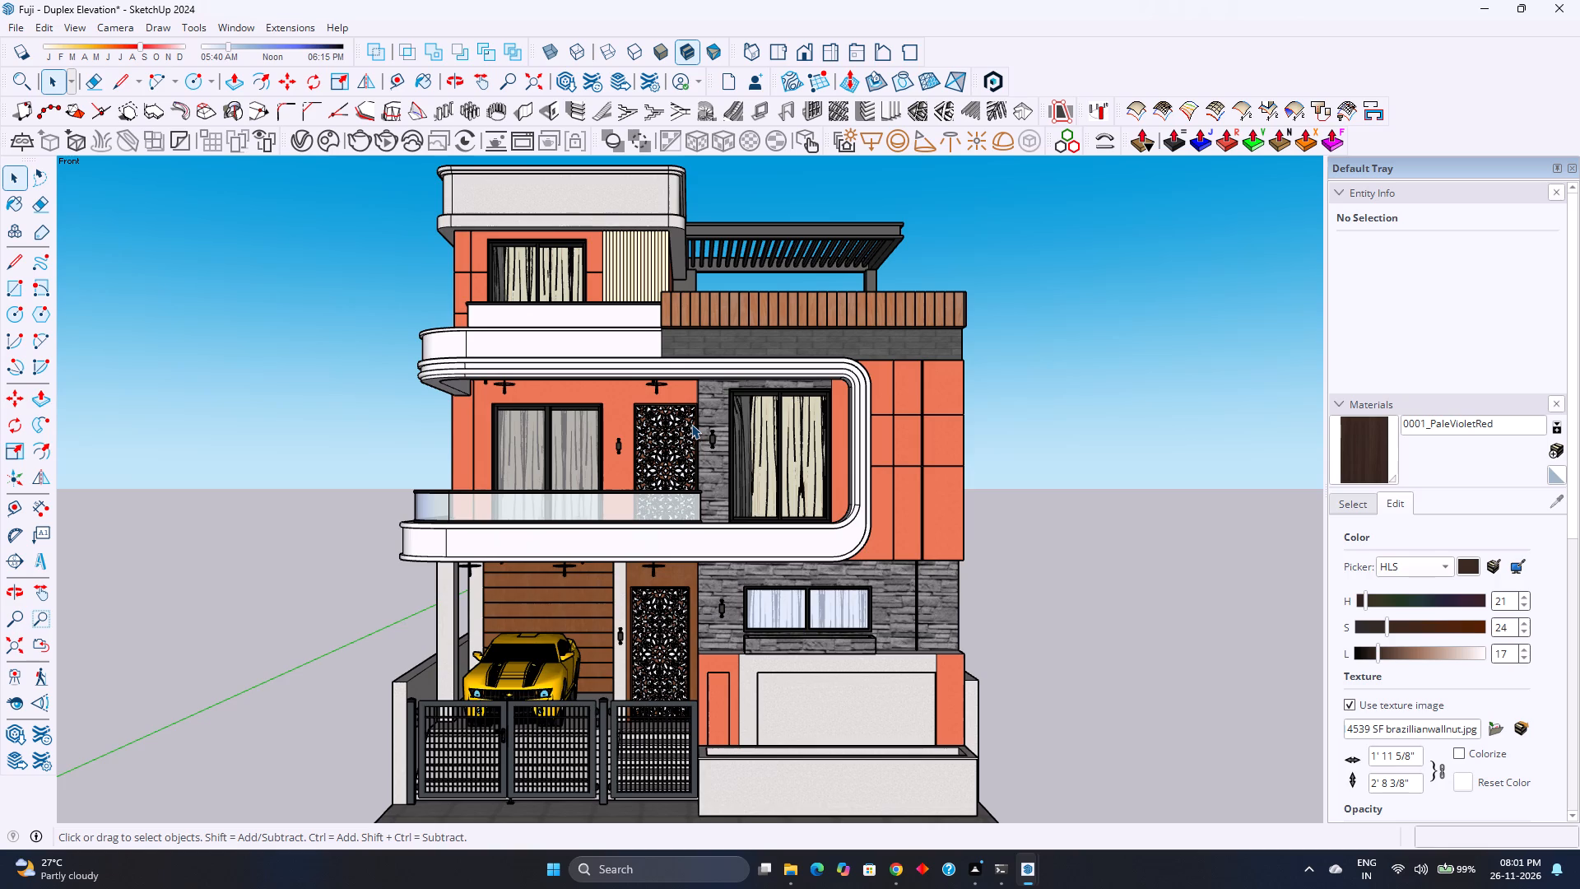
{"action": "scroll", "coordinate": [691, 424], "scroll_direction": "down", "scroll_amount": 1}
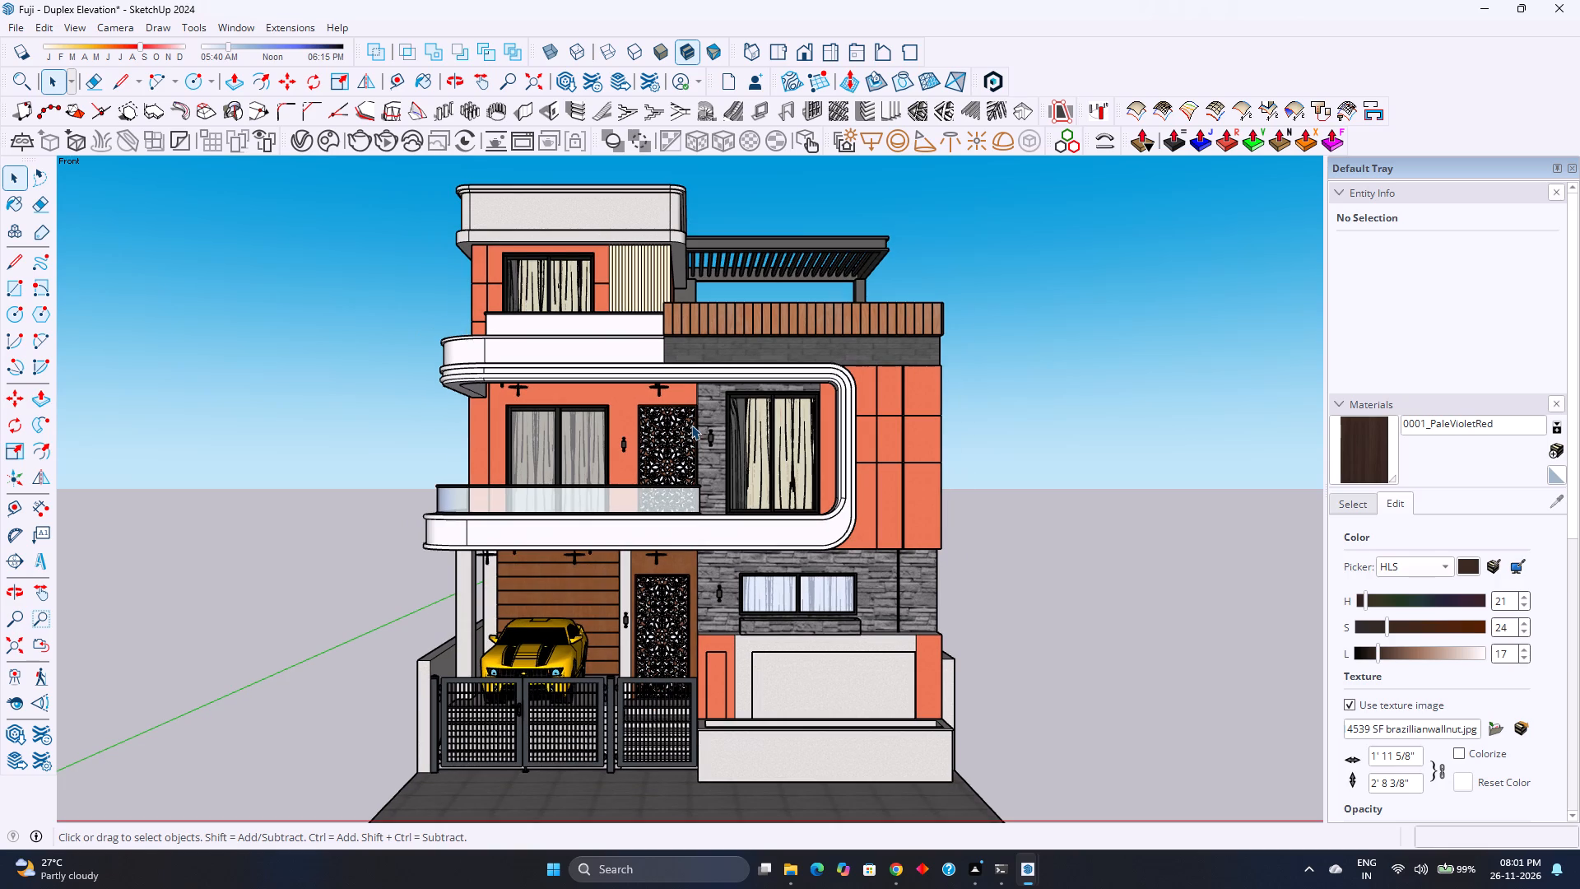
{"action": "scroll", "coordinate": [691, 425], "scroll_direction": "down", "scroll_amount": 1}
{"action": "scroll", "coordinate": [691, 425], "scroll_direction": "up", "scroll_amount": 2}
{"action": "scroll", "coordinate": [691, 425], "scroll_direction": "down", "scroll_amount": 2}
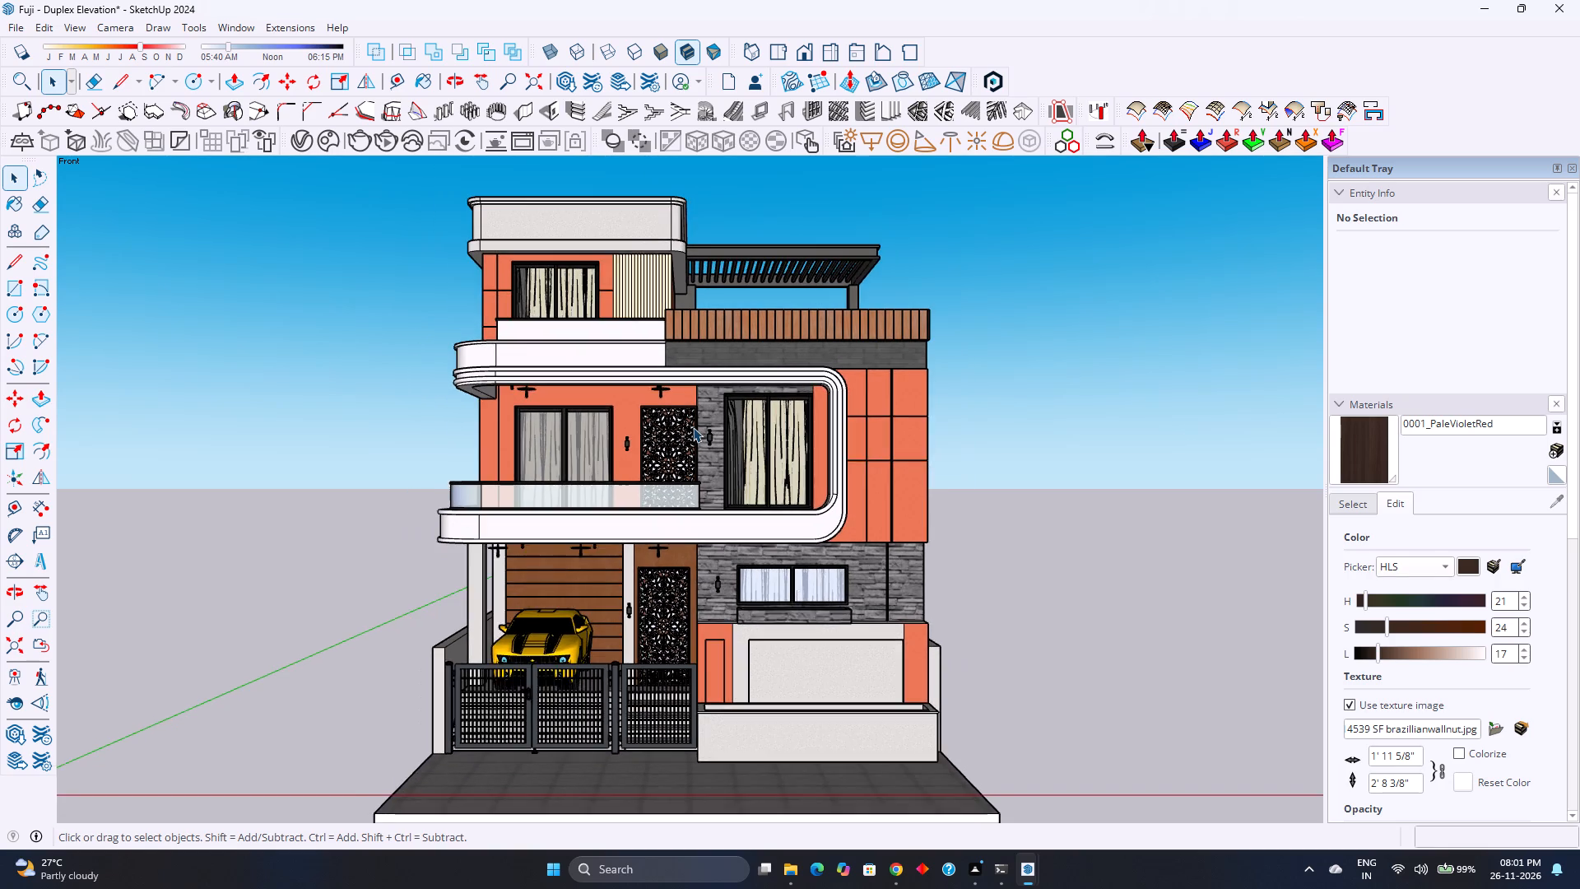
{"action": "scroll", "coordinate": [693, 427], "scroll_direction": "up", "scroll_amount": 1}
{"action": "scroll", "coordinate": [693, 427], "scroll_direction": "down", "scroll_amount": 1}
{"action": "scroll", "coordinate": [693, 427], "scroll_direction": "up", "scroll_amount": 2}
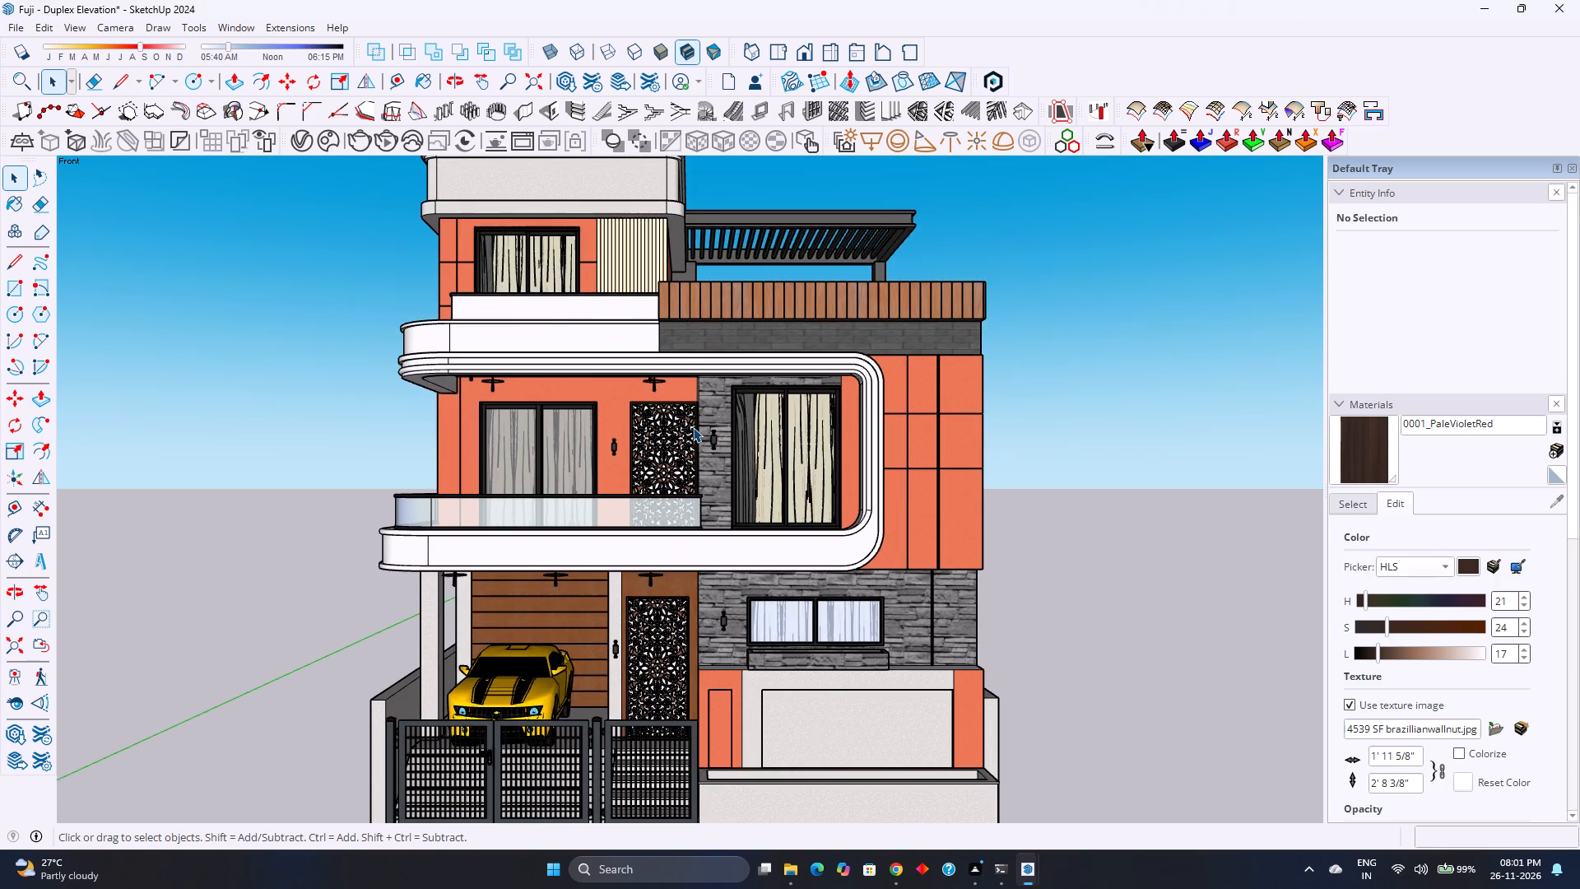
{"action": "scroll", "coordinate": [693, 427], "scroll_direction": "down", "scroll_amount": 2}
{"action": "scroll", "coordinate": [693, 427], "scroll_direction": "up", "scroll_amount": 1}
{"action": "scroll", "coordinate": [693, 427], "scroll_direction": "down", "scroll_amount": 1}
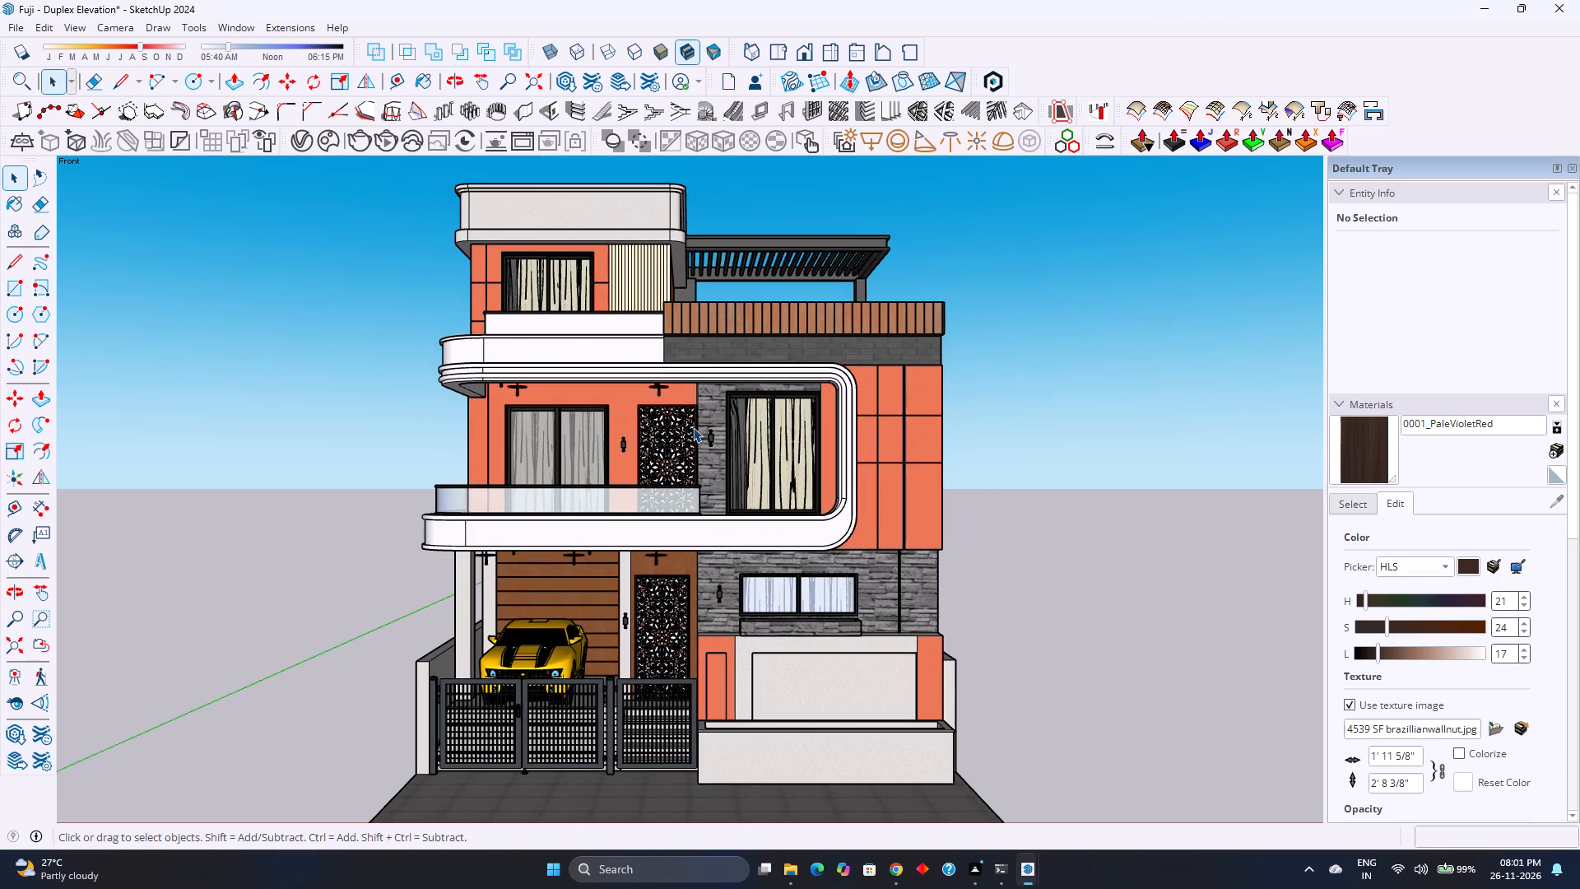
{"action": "scroll", "coordinate": [693, 427], "scroll_direction": "up", "scroll_amount": 1}
{"action": "scroll", "coordinate": [693, 427], "scroll_direction": "down", "scroll_amount": 1}
{"action": "scroll", "coordinate": [693, 427], "scroll_direction": "up", "scroll_amount": 1}
{"action": "scroll", "coordinate": [693, 427], "scroll_direction": "down", "scroll_amount": 1}
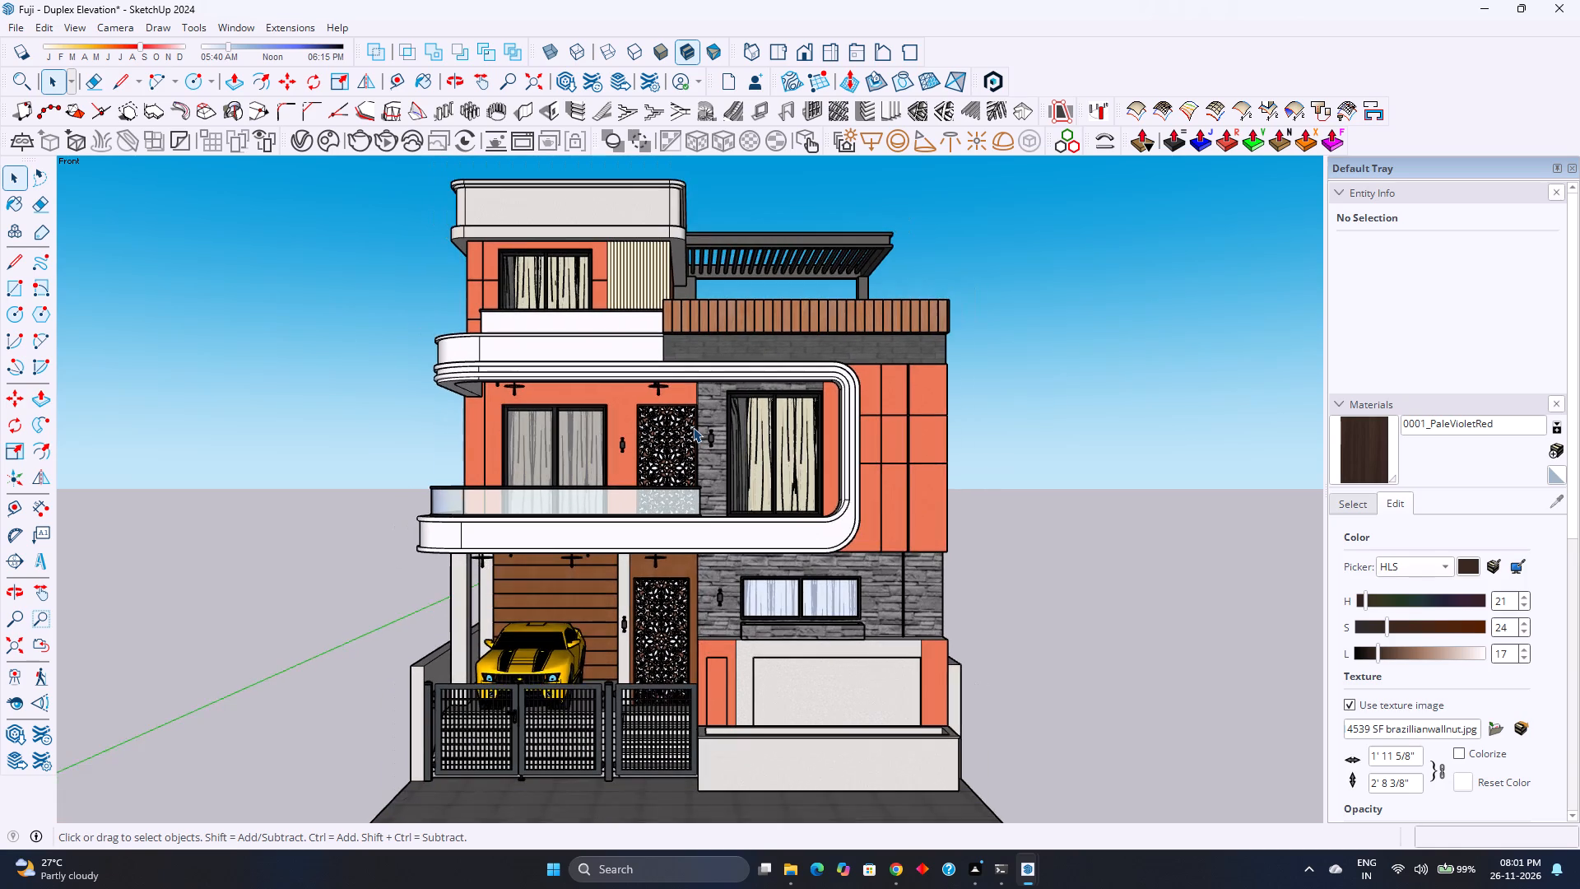
{"action": "scroll", "coordinate": [693, 427], "scroll_direction": "up", "scroll_amount": 2}
{"action": "scroll", "coordinate": [693, 427], "scroll_direction": "down", "scroll_amount": 2}
{"action": "scroll", "coordinate": [693, 427], "scroll_direction": "up", "scroll_amount": 1}
{"action": "scroll", "coordinate": [693, 427], "scroll_direction": "down", "scroll_amount": 2}
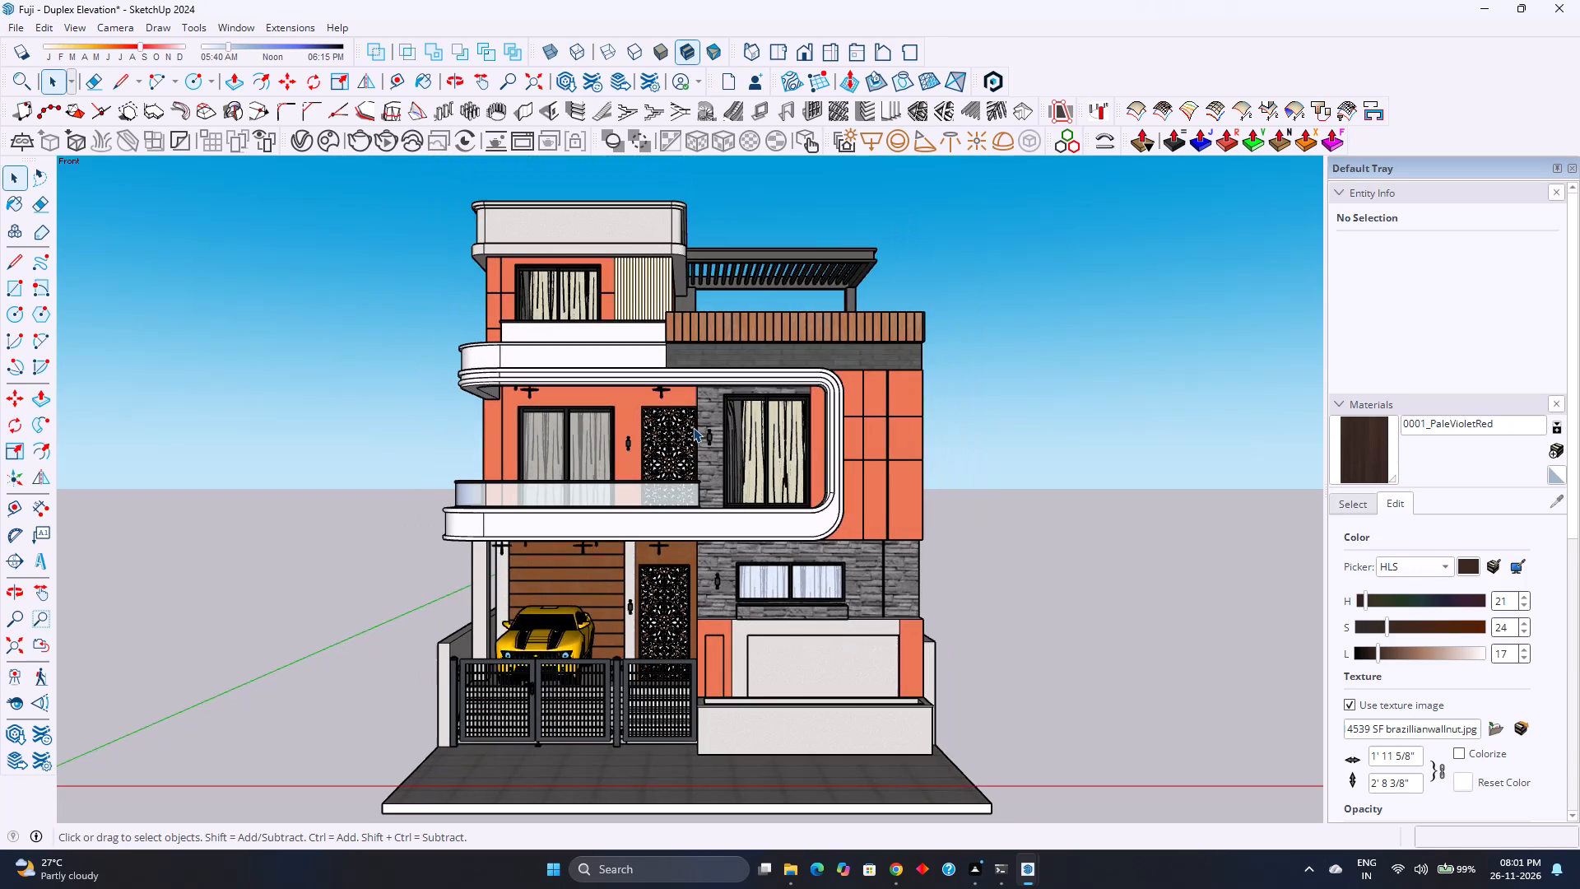
{"action": "scroll", "coordinate": [693, 427], "scroll_direction": "up", "scroll_amount": 1}
{"action": "scroll", "coordinate": [693, 427], "scroll_direction": "down", "scroll_amount": 1}
{"action": "scroll", "coordinate": [693, 427], "scroll_direction": "up", "scroll_amount": 1}
{"action": "scroll", "coordinate": [693, 427], "scroll_direction": "down", "scroll_amount": 1}
{"action": "scroll", "coordinate": [693, 427], "scroll_direction": "up", "scroll_amount": 1}
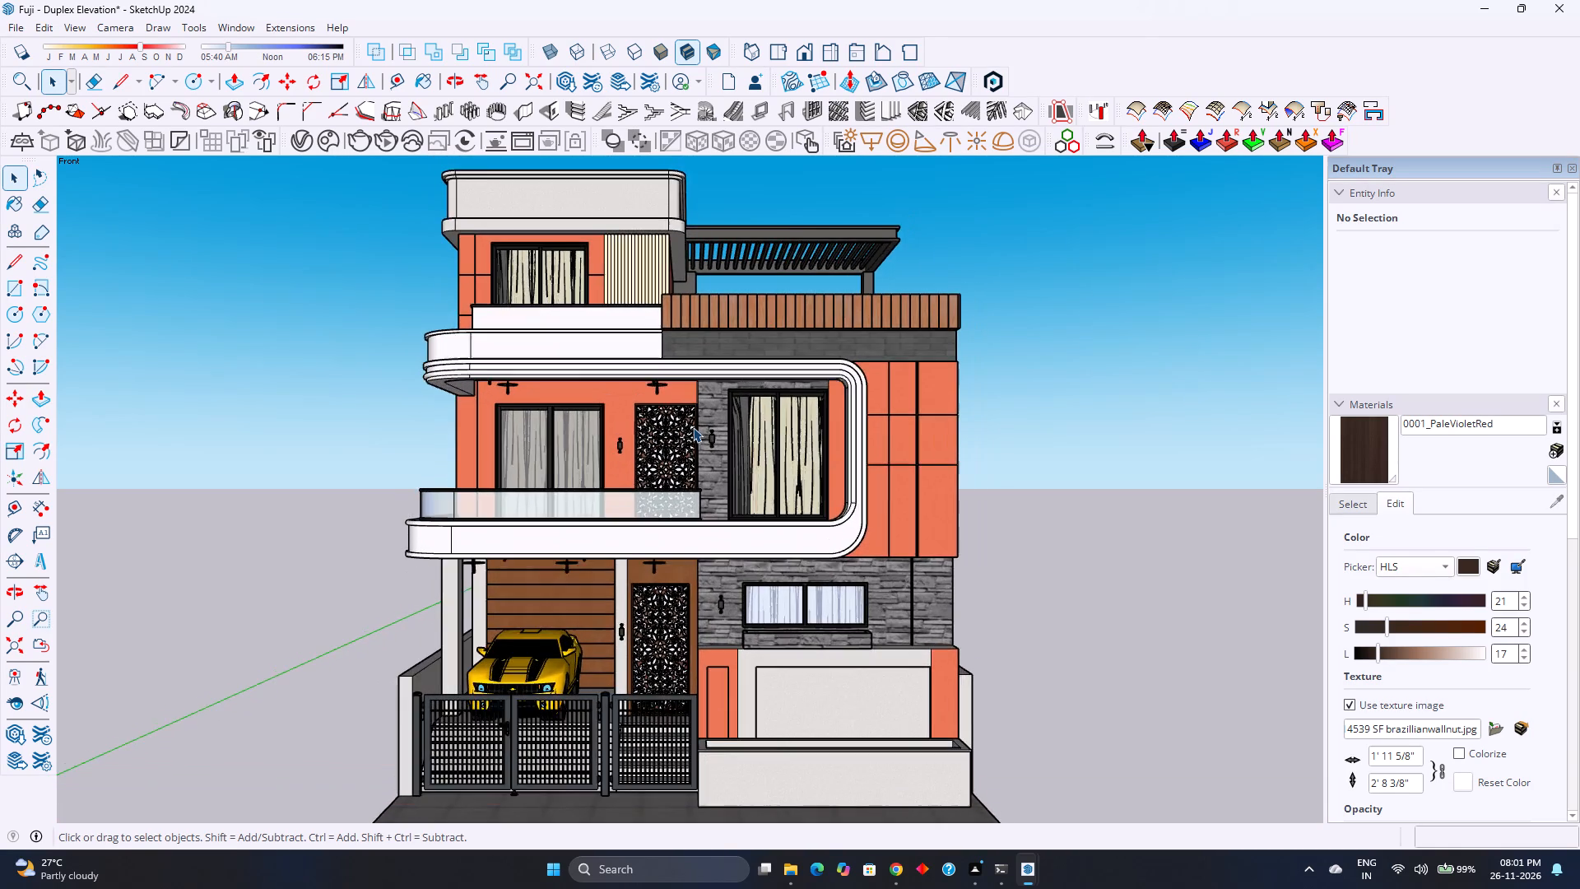
{"action": "scroll", "coordinate": [693, 427], "scroll_direction": "down", "scroll_amount": 1}
{"action": "scroll", "coordinate": [693, 427], "scroll_direction": "up", "scroll_amount": 2}
{"action": "scroll", "coordinate": [693, 427], "scroll_direction": "down", "scroll_amount": 2}
{"action": "scroll", "coordinate": [693, 427], "scroll_direction": "up", "scroll_amount": 2}
{"action": "scroll", "coordinate": [693, 427], "scroll_direction": "down", "scroll_amount": 2}
{"action": "scroll", "coordinate": [693, 427], "scroll_direction": "up", "scroll_amount": 2}
{"action": "scroll", "coordinate": [693, 427], "scroll_direction": "down", "scroll_amount": 1}
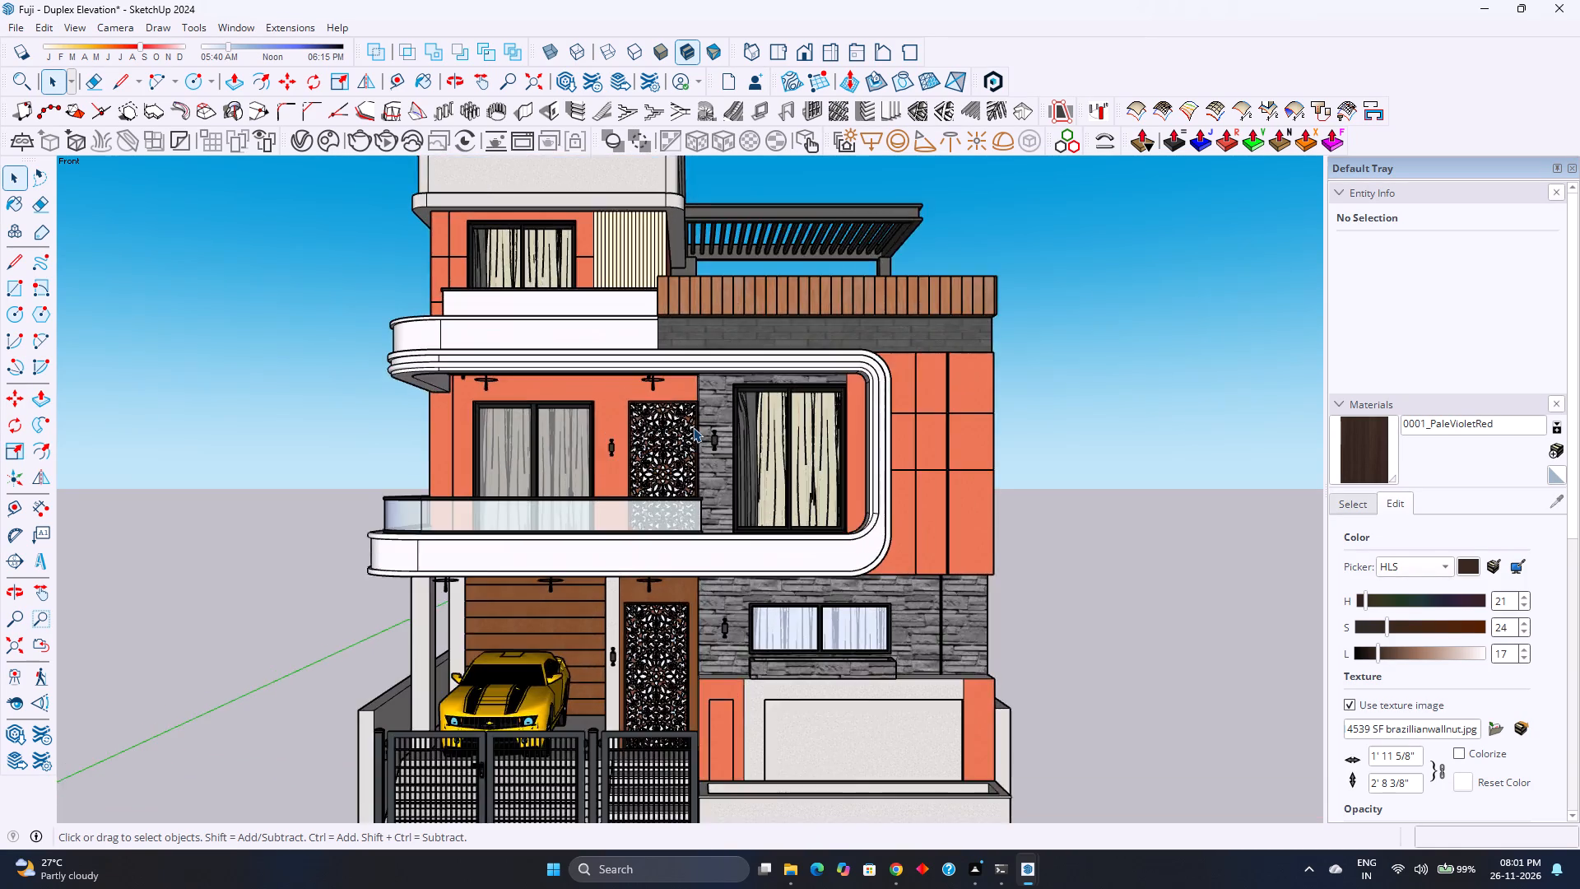
{"action": "scroll", "coordinate": [693, 427], "scroll_direction": "down", "scroll_amount": 1}
{"action": "scroll", "coordinate": [693, 427], "scroll_direction": "up", "scroll_amount": 1}
{"action": "scroll", "coordinate": [693, 427], "scroll_direction": "down", "scroll_amount": 1}
{"action": "scroll", "coordinate": [693, 427], "scroll_direction": "up", "scroll_amount": 2}
{"action": "scroll", "coordinate": [693, 427], "scroll_direction": "down", "scroll_amount": 2}
{"action": "scroll", "coordinate": [693, 427], "scroll_direction": "up", "scroll_amount": 2}
{"action": "scroll", "coordinate": [693, 427], "scroll_direction": "down", "scroll_amount": 2}
{"action": "scroll", "coordinate": [693, 427], "scroll_direction": "up", "scroll_amount": 1}
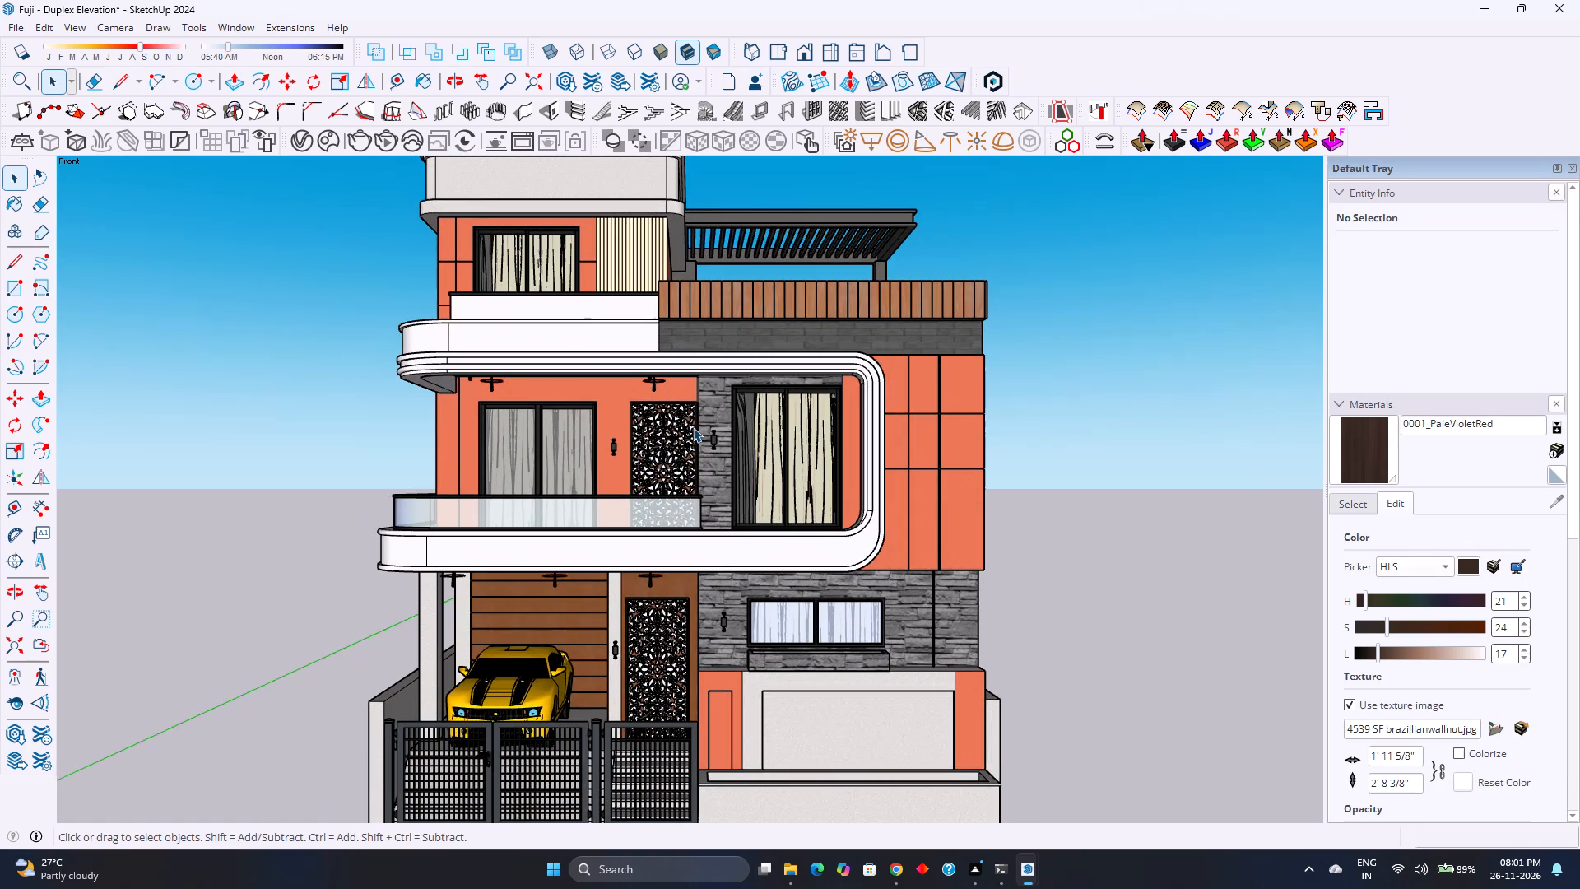
{"action": "scroll", "coordinate": [693, 427], "scroll_direction": "down", "scroll_amount": 6}
{"action": "scroll", "coordinate": [693, 427], "scroll_direction": "up", "scroll_amount": 3}
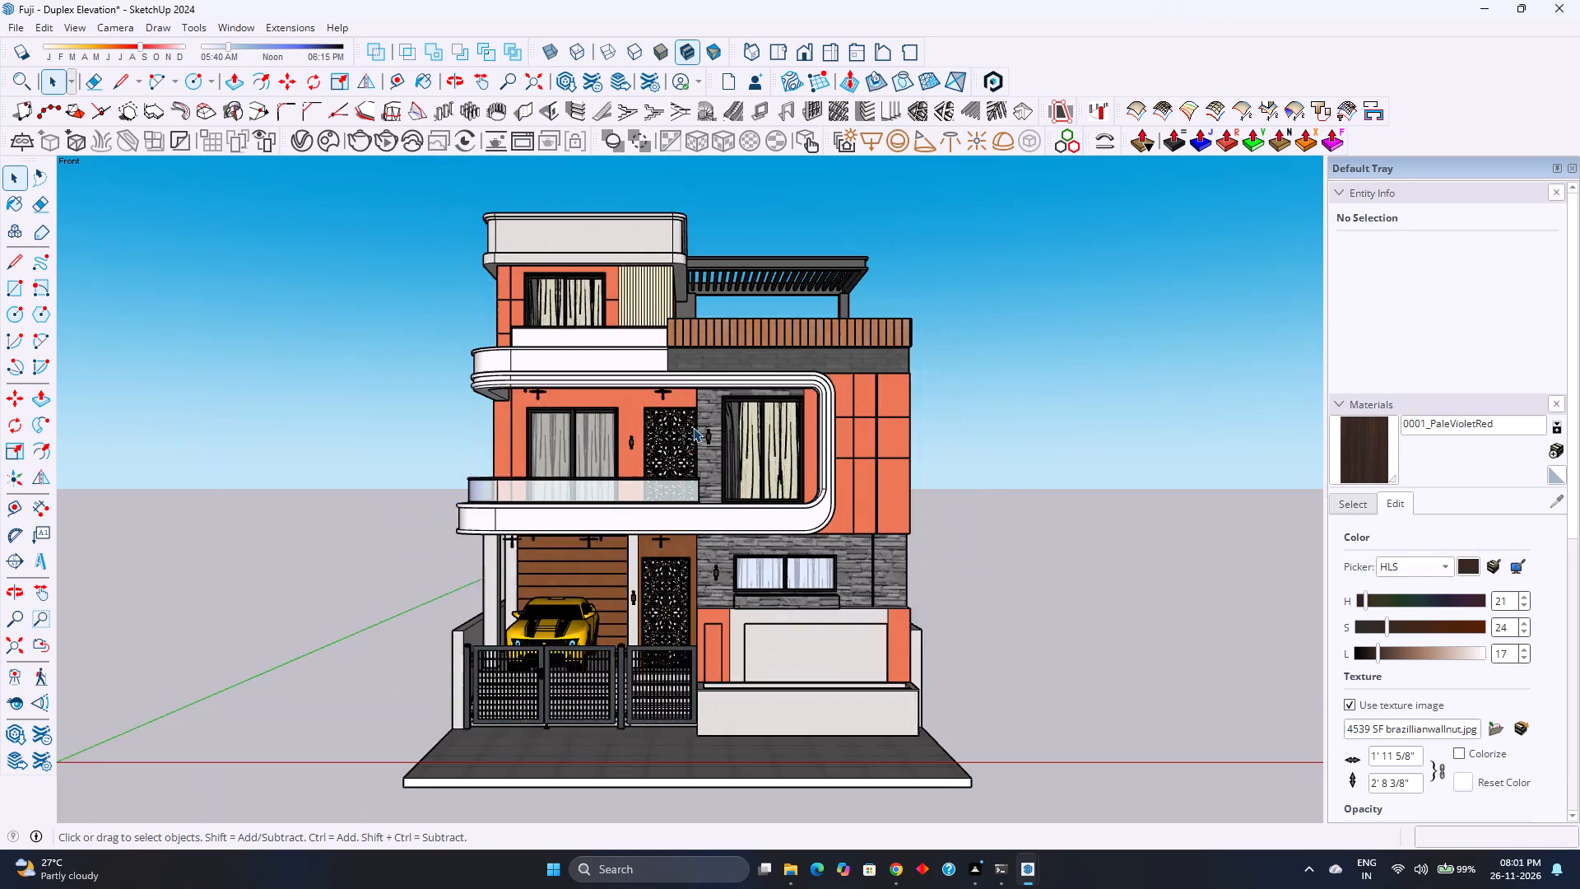
{"action": "scroll", "coordinate": [693, 427], "scroll_direction": "up", "scroll_amount": 1}
{"action": "scroll", "coordinate": [693, 427], "scroll_direction": "down", "scroll_amount": 1}
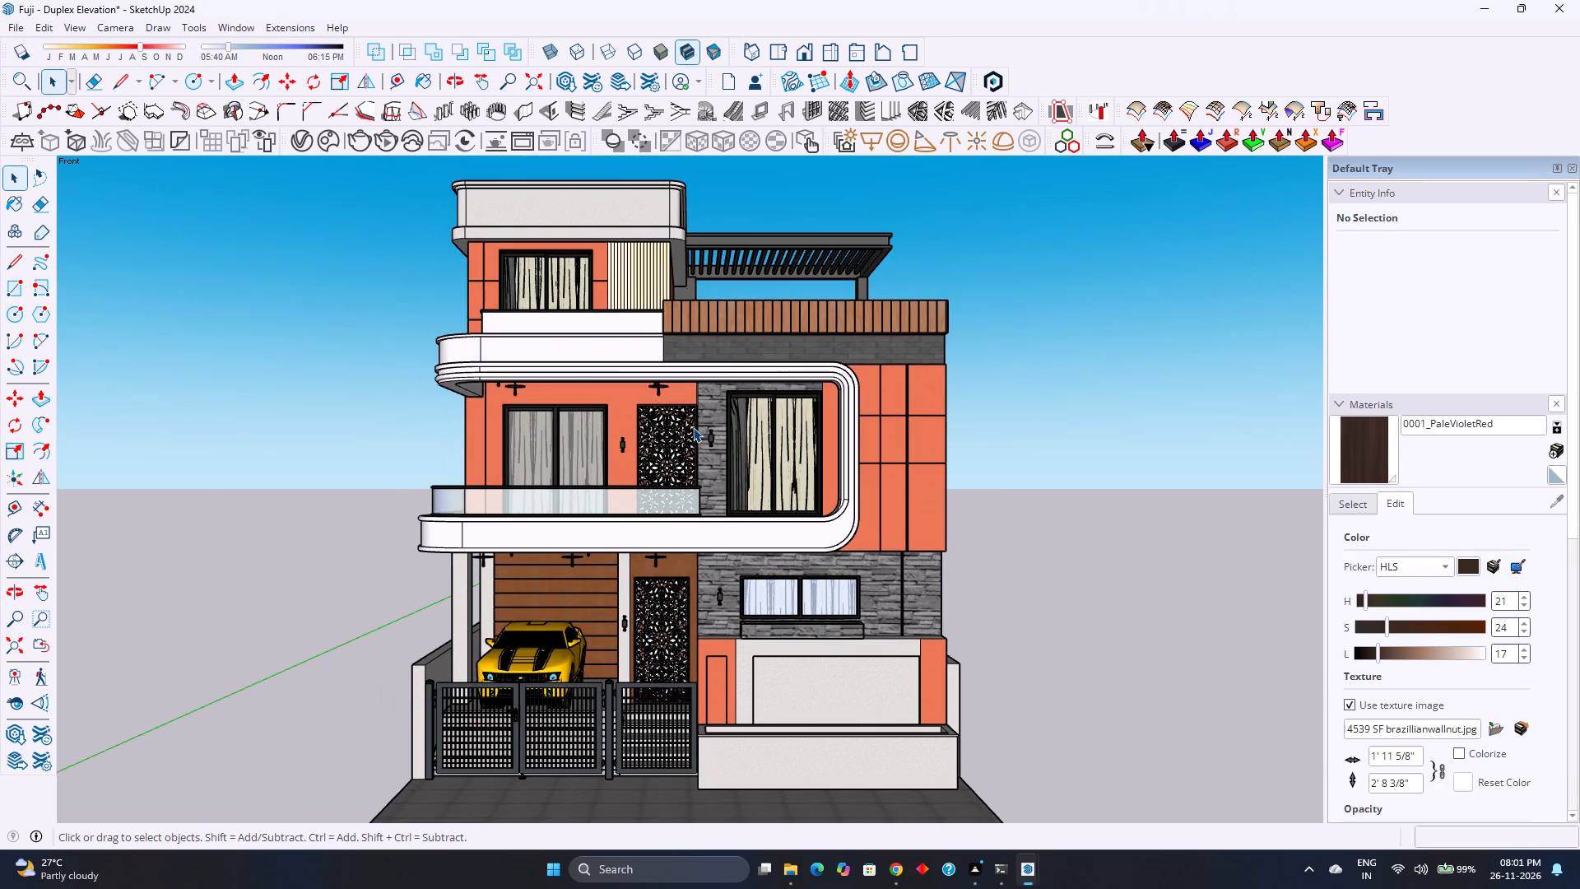
{"action": "scroll", "coordinate": [693, 427], "scroll_direction": "up", "scroll_amount": 2}
{"action": "scroll", "coordinate": [693, 430], "scroll_direction": "down", "scroll_amount": 2}
{"action": "scroll", "coordinate": [693, 430], "scroll_direction": "up", "scroll_amount": 2}
{"action": "scroll", "coordinate": [693, 430], "scroll_direction": "down", "scroll_amount": 1}
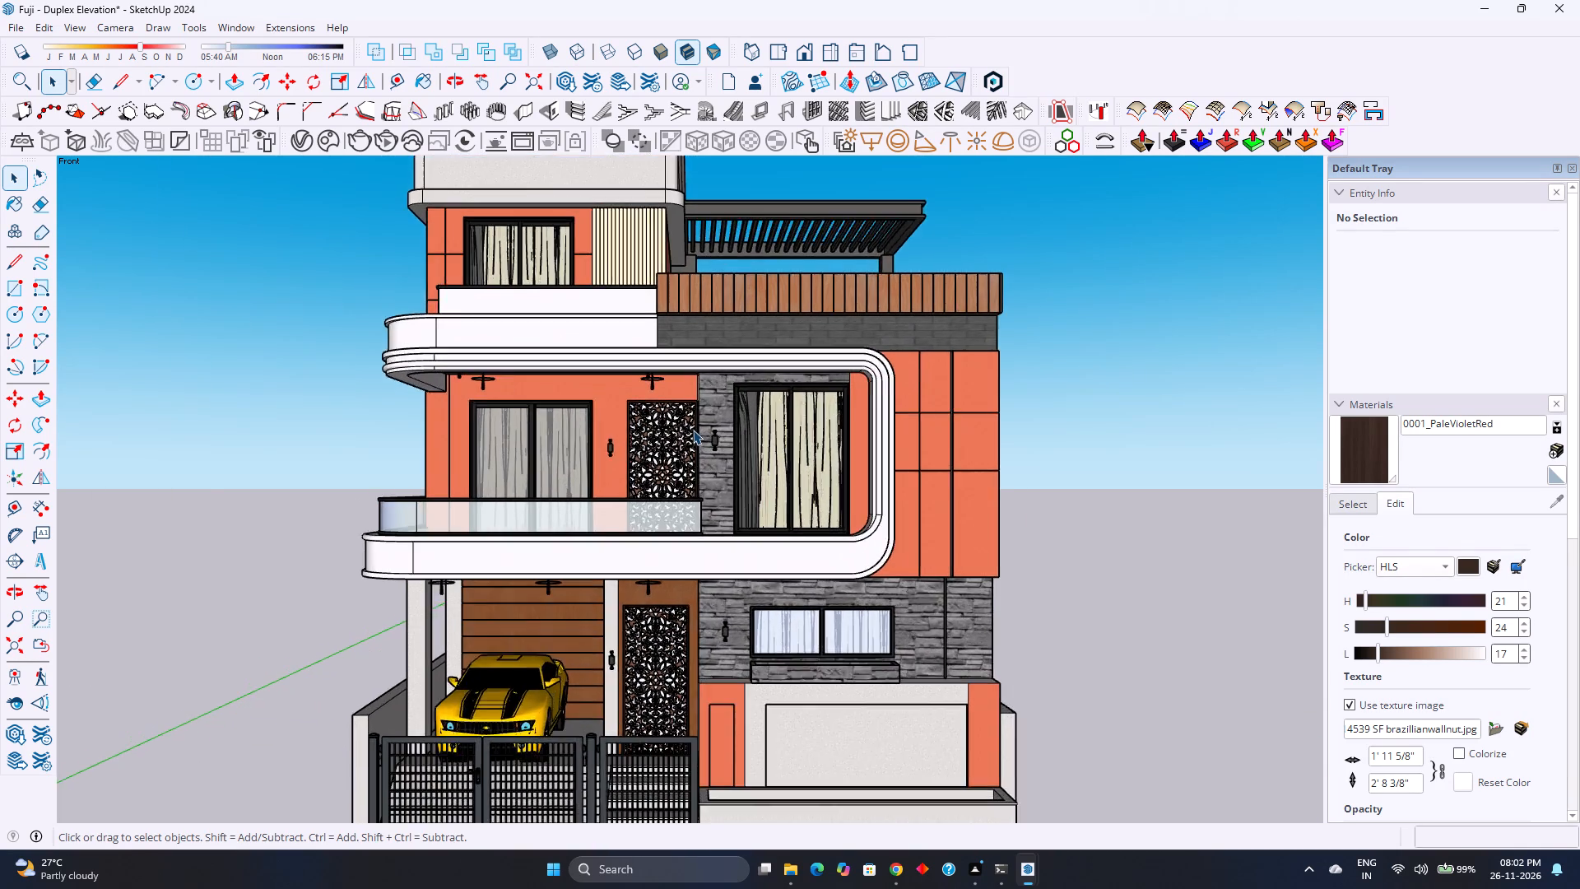
{"action": "scroll", "coordinate": [693, 430], "scroll_direction": "down", "scroll_amount": 1}
{"action": "scroll", "coordinate": [693, 430], "scroll_direction": "up", "scroll_amount": 2}
{"action": "scroll", "coordinate": [693, 430], "scroll_direction": "down", "scroll_amount": 2}
{"action": "scroll", "coordinate": [693, 430], "scroll_direction": "up", "scroll_amount": 1}
{"action": "scroll", "coordinate": [693, 430], "scroll_direction": "down", "scroll_amount": 1}
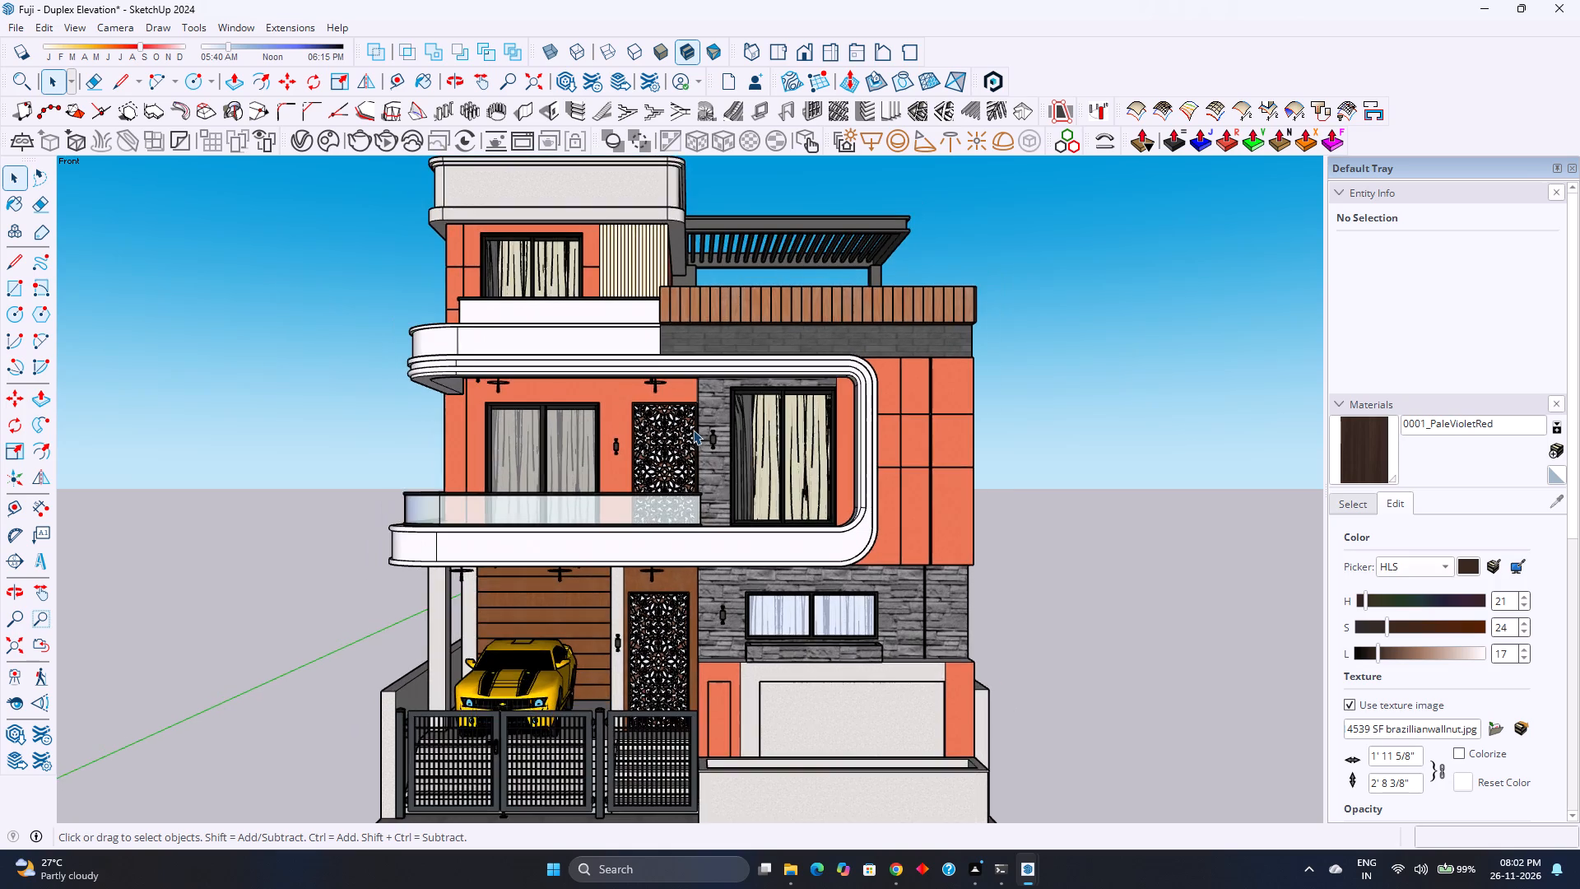
{"action": "scroll", "coordinate": [693, 430], "scroll_direction": "down", "scroll_amount": 1}
{"action": "scroll", "coordinate": [693, 430], "scroll_direction": "up", "scroll_amount": 1}
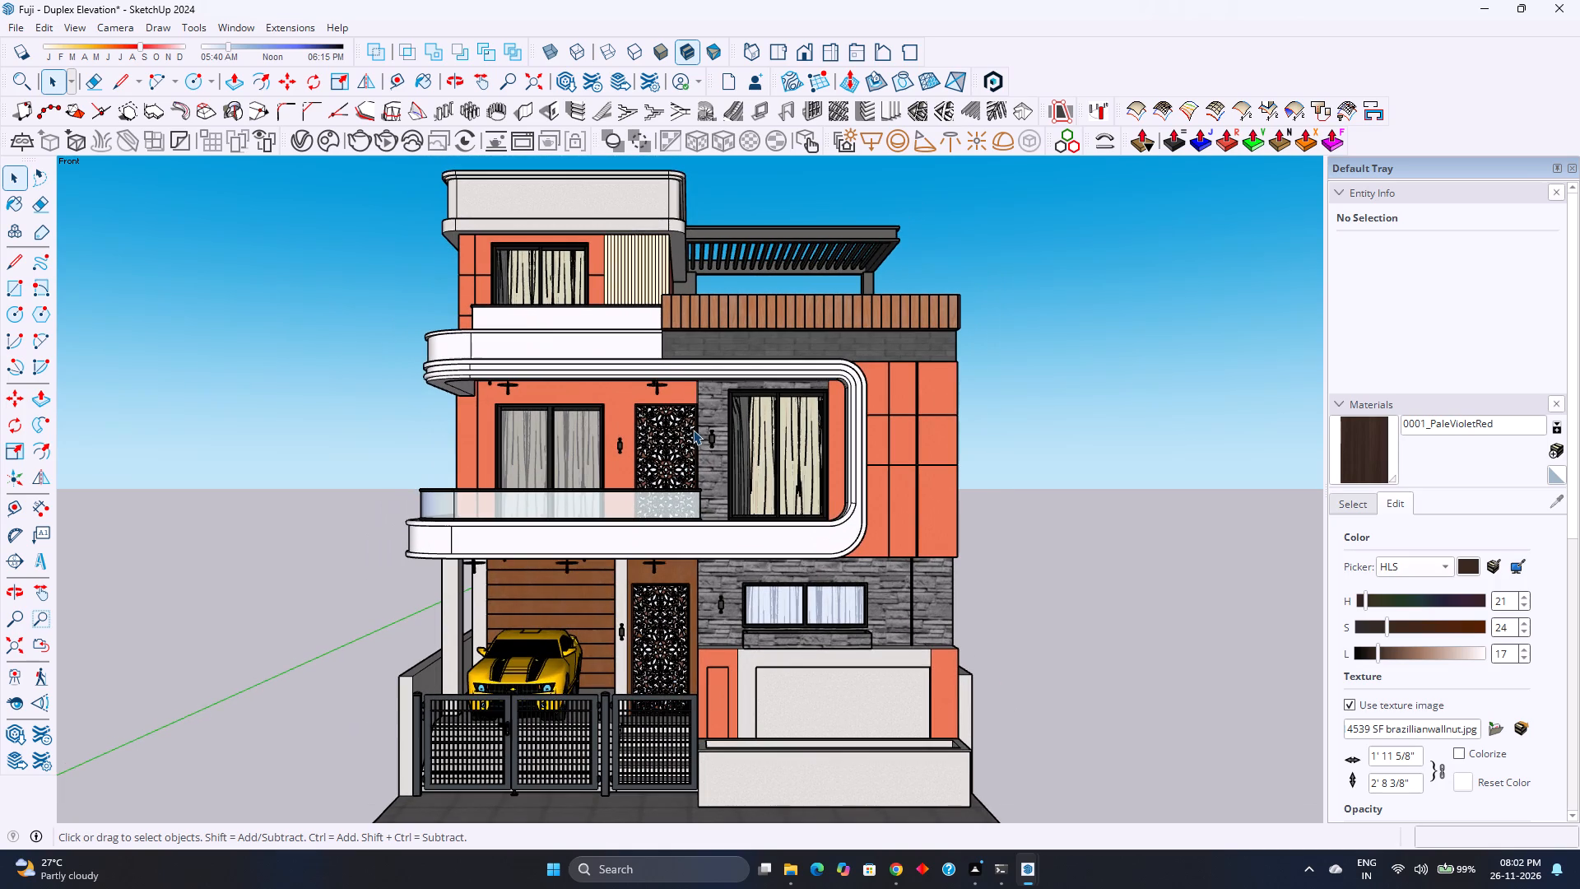
{"action": "scroll", "coordinate": [693, 430], "scroll_direction": "up", "scroll_amount": 1}
{"action": "scroll", "coordinate": [693, 430], "scroll_direction": "down", "scroll_amount": 2}
{"action": "scroll", "coordinate": [693, 430], "scroll_direction": "up", "scroll_amount": 1}
{"action": "scroll", "coordinate": [693, 430], "scroll_direction": "down", "scroll_amount": 1}
{"action": "scroll", "coordinate": [693, 430], "scroll_direction": "up", "scroll_amount": 2}
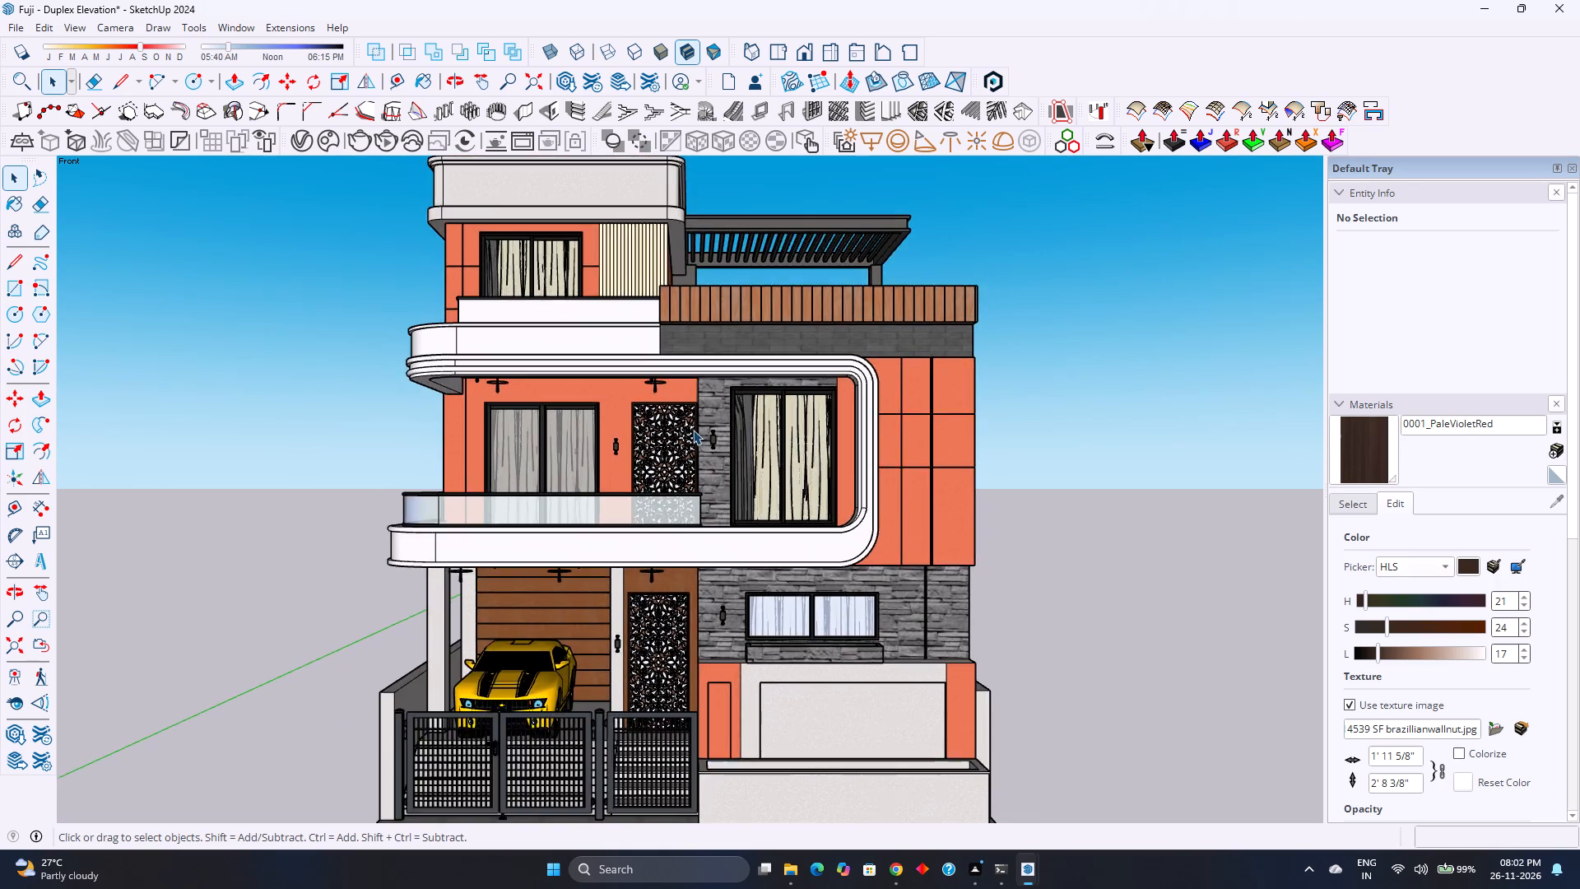
{"action": "scroll", "coordinate": [693, 430], "scroll_direction": "down", "scroll_amount": 2}
{"action": "scroll", "coordinate": [693, 430], "scroll_direction": "up", "scroll_amount": 2}
{"action": "scroll", "coordinate": [693, 430], "scroll_direction": "down", "scroll_amount": 3}
{"action": "scroll", "coordinate": [693, 430], "scroll_direction": "up", "scroll_amount": 4}
{"action": "scroll", "coordinate": [693, 430], "scroll_direction": "down", "scroll_amount": 3}
{"action": "scroll", "coordinate": [699, 433], "scroll_direction": "up", "scroll_amount": 2}
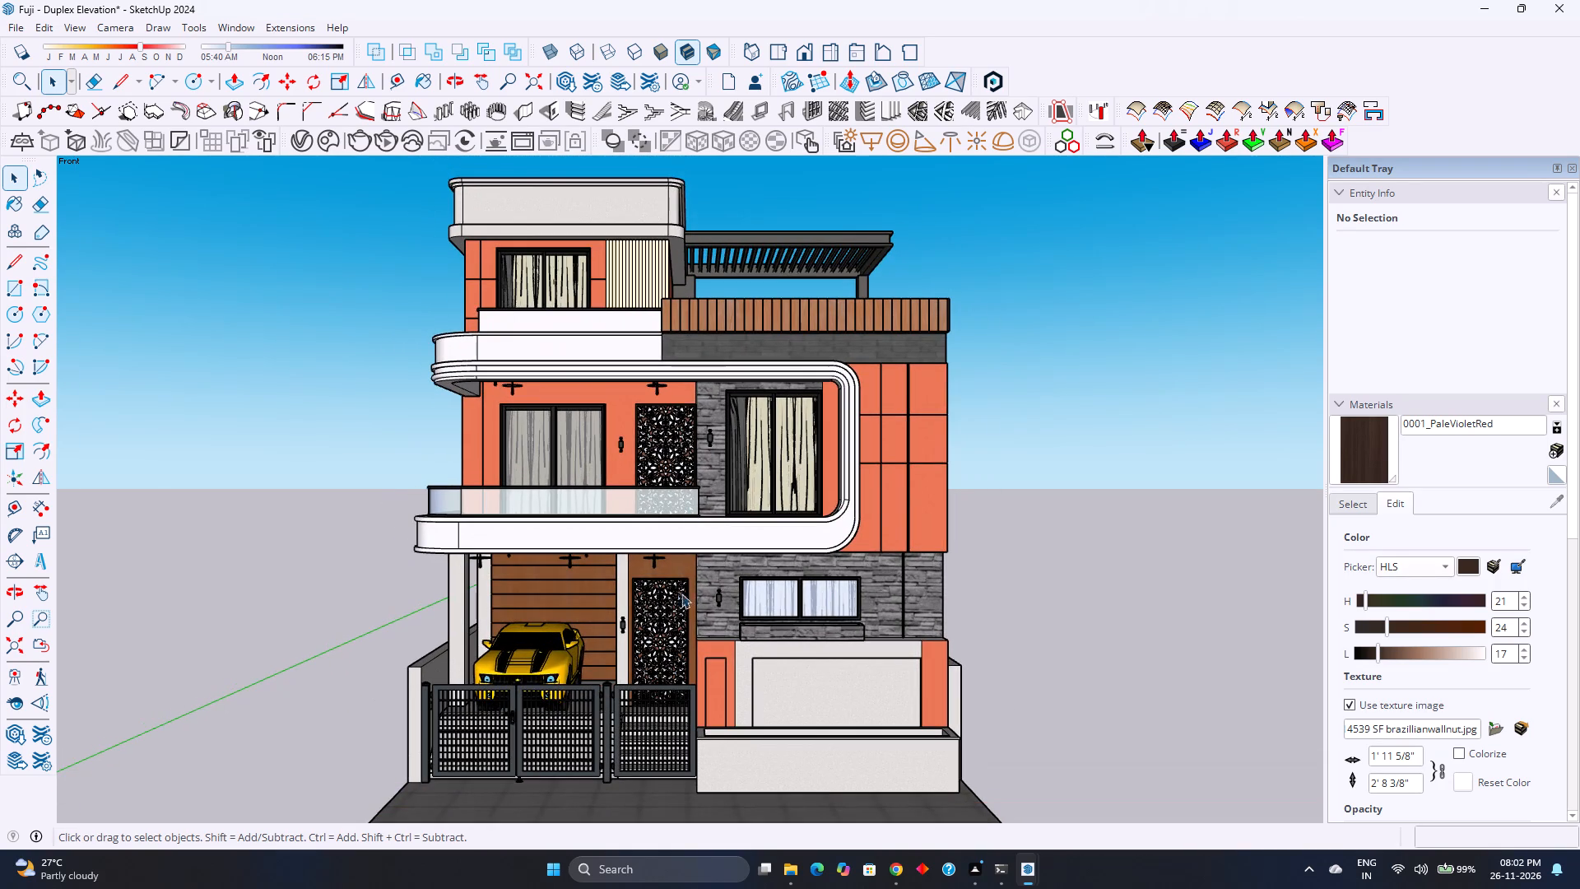
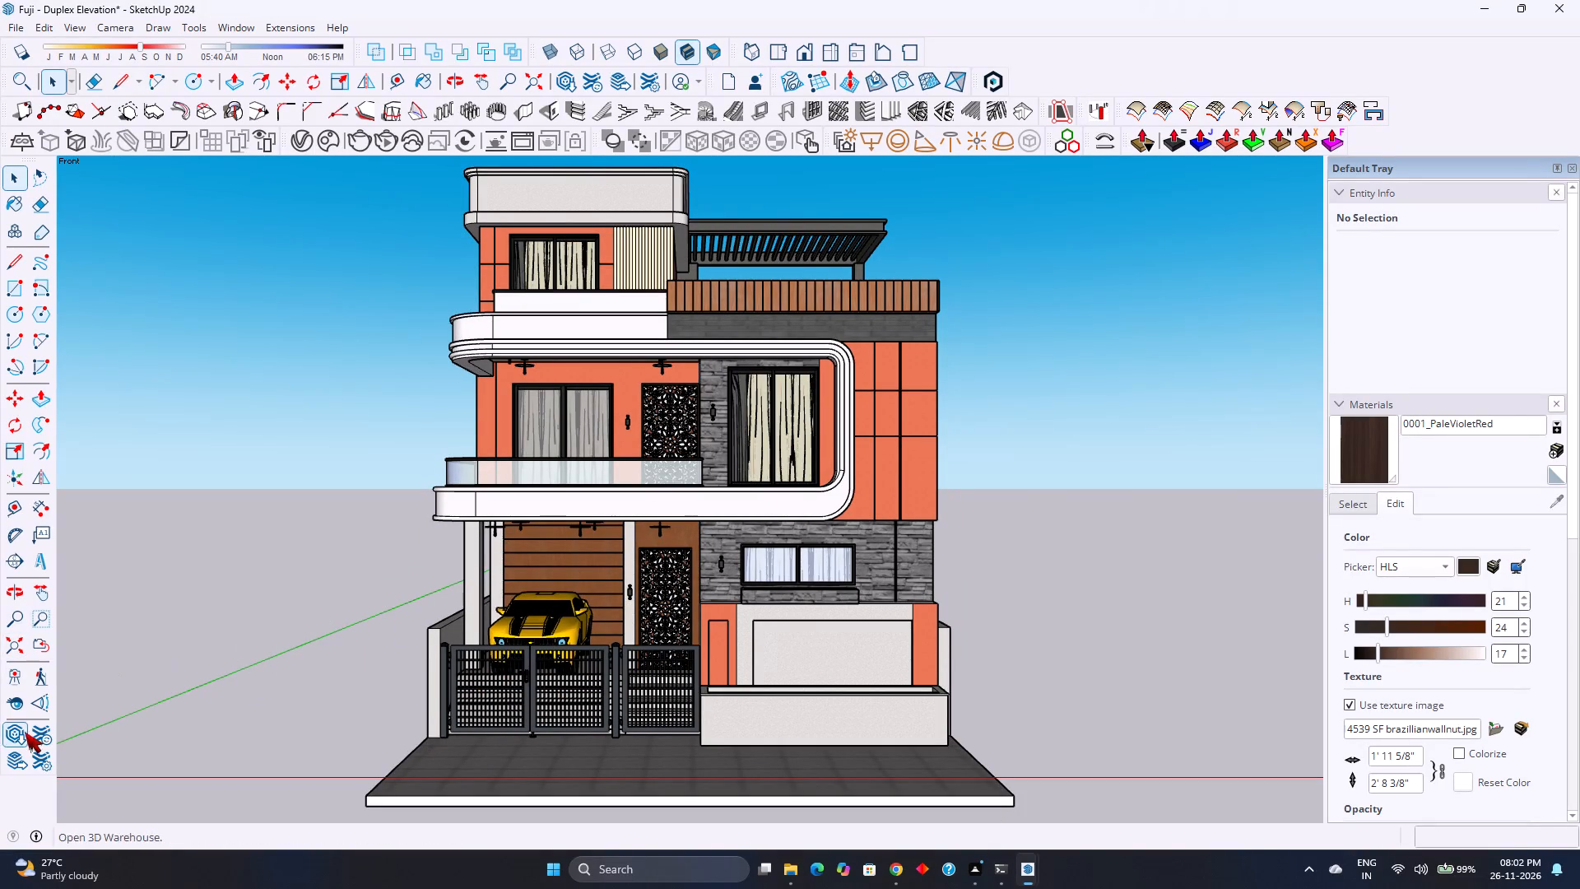
Fit the whole duplex in the Front view and examine the elevation from the rooftop pergola to the gate.
{"action": "left_click", "coordinate": [25, 652]}
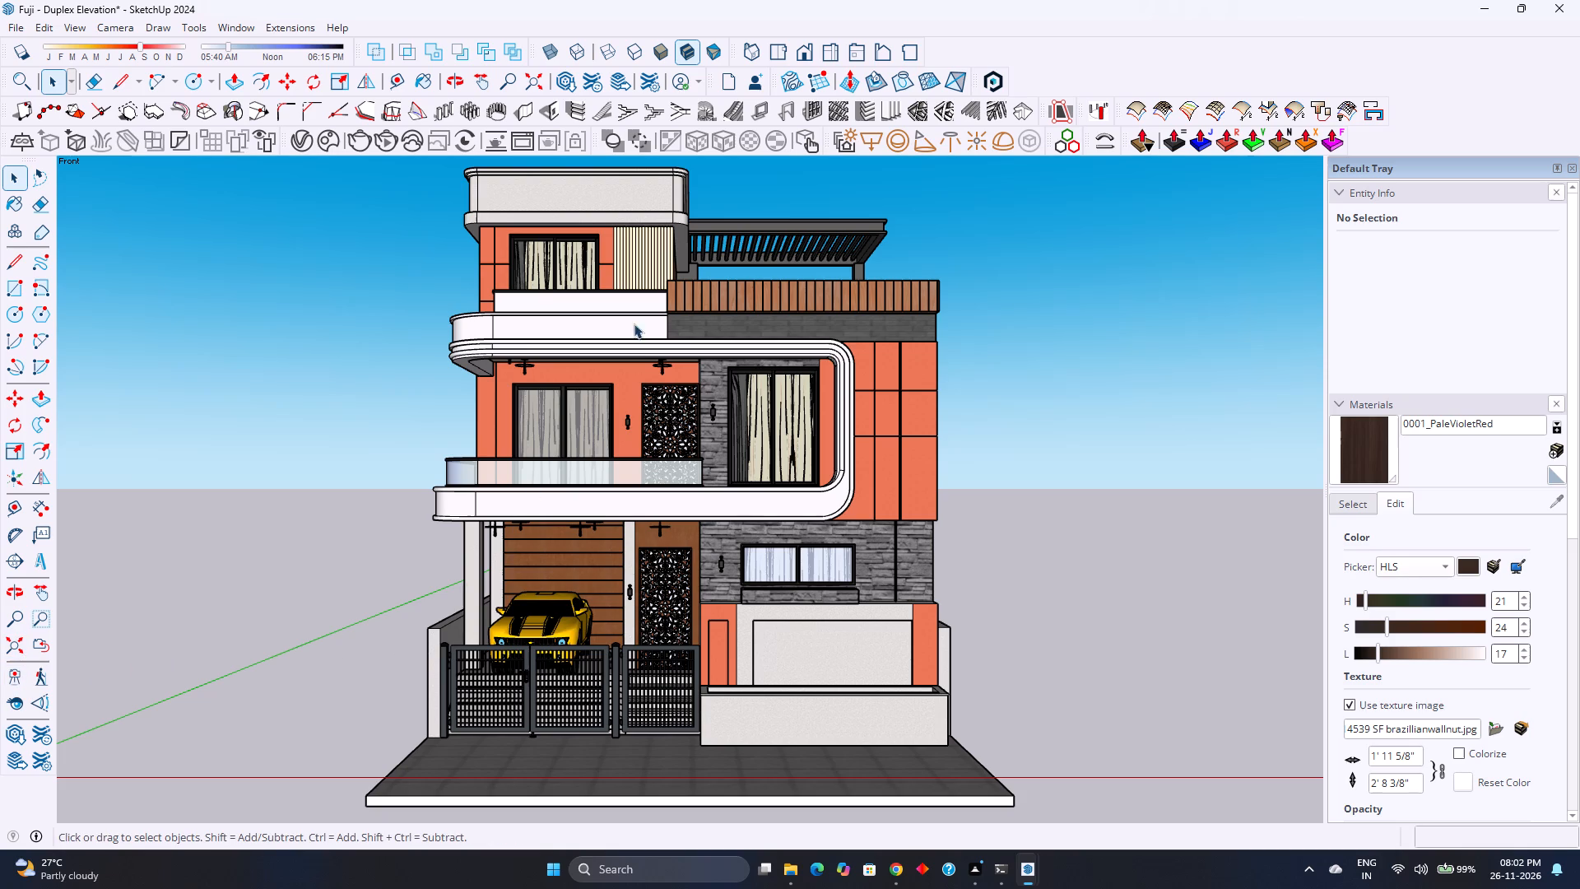
{"action": "left_click", "coordinate": [809, 54]}
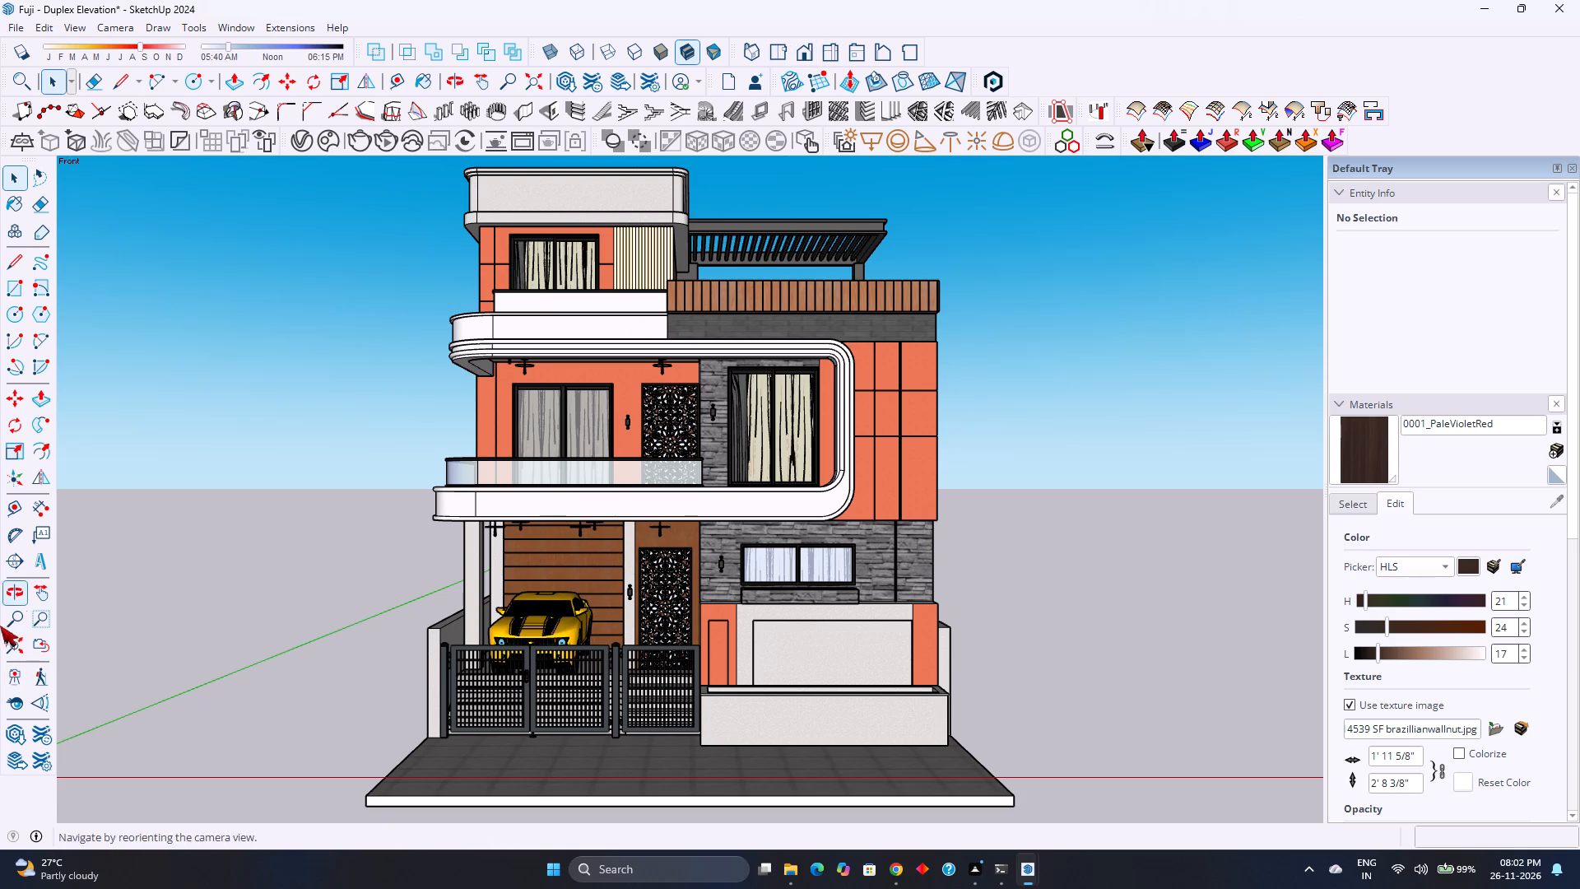
{"action": "left_click", "coordinate": [16, 649]}
{"action": "scroll", "coordinate": [679, 412], "scroll_direction": "up", "scroll_amount": 1}
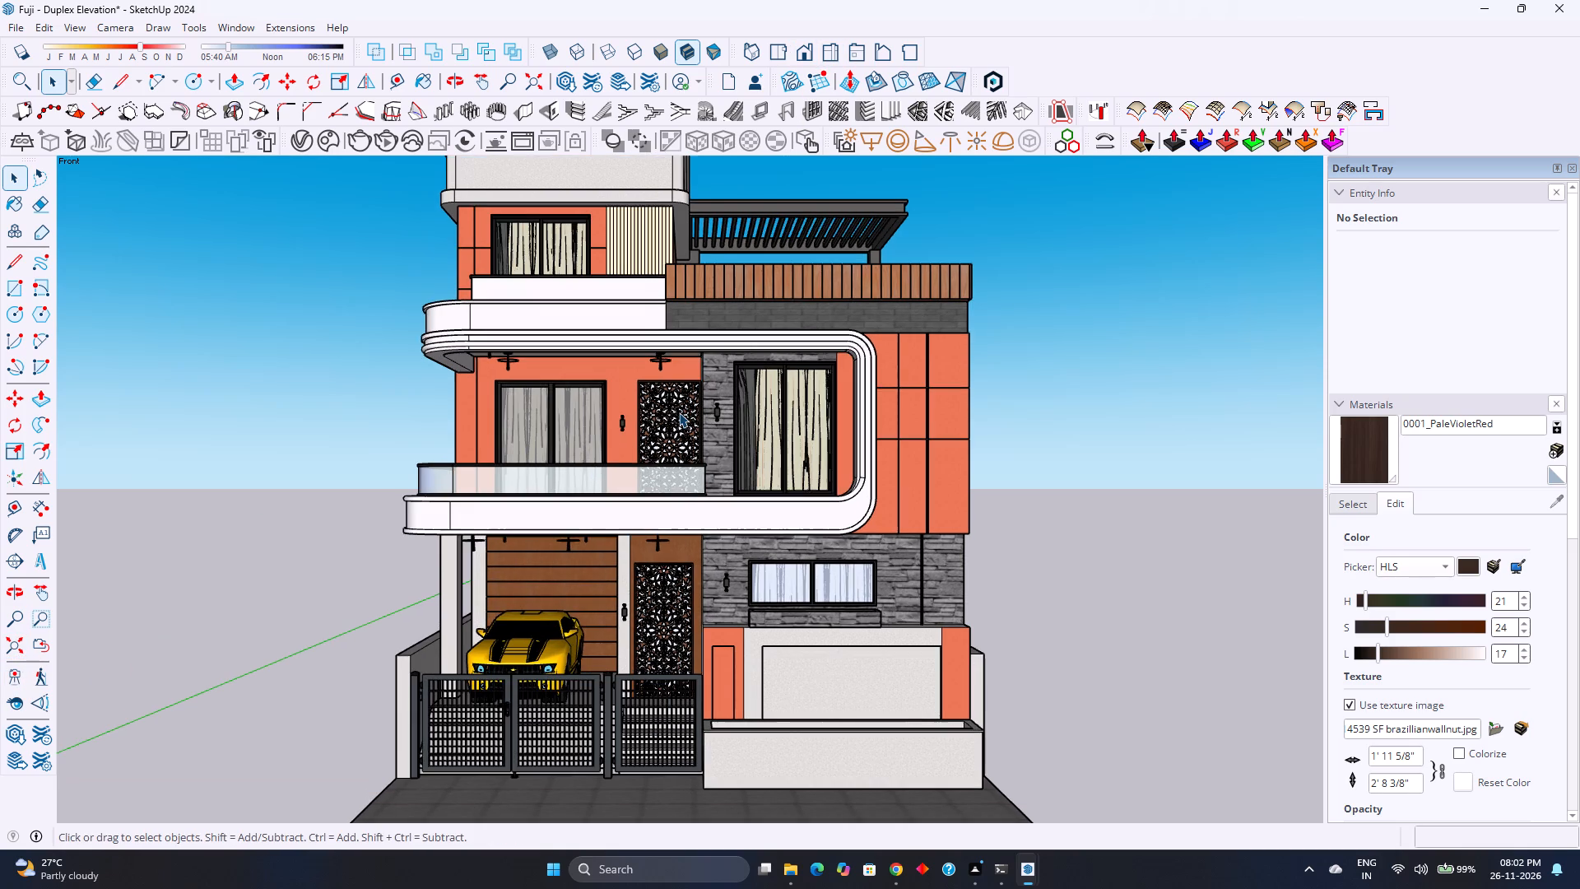
{"action": "scroll", "coordinate": [679, 412], "scroll_direction": "down", "scroll_amount": 1}
{"action": "scroll", "coordinate": [679, 412], "scroll_direction": "up", "scroll_amount": 1}
{"action": "scroll", "coordinate": [679, 412], "scroll_direction": "down", "scroll_amount": 1}
{"action": "scroll", "coordinate": [679, 412], "scroll_direction": "up", "scroll_amount": 1}
{"action": "scroll", "coordinate": [679, 412], "scroll_direction": "down", "scroll_amount": 1}
{"action": "scroll", "coordinate": [679, 412], "scroll_direction": "up", "scroll_amount": 1}
{"action": "scroll", "coordinate": [679, 412], "scroll_direction": "down", "scroll_amount": 2}
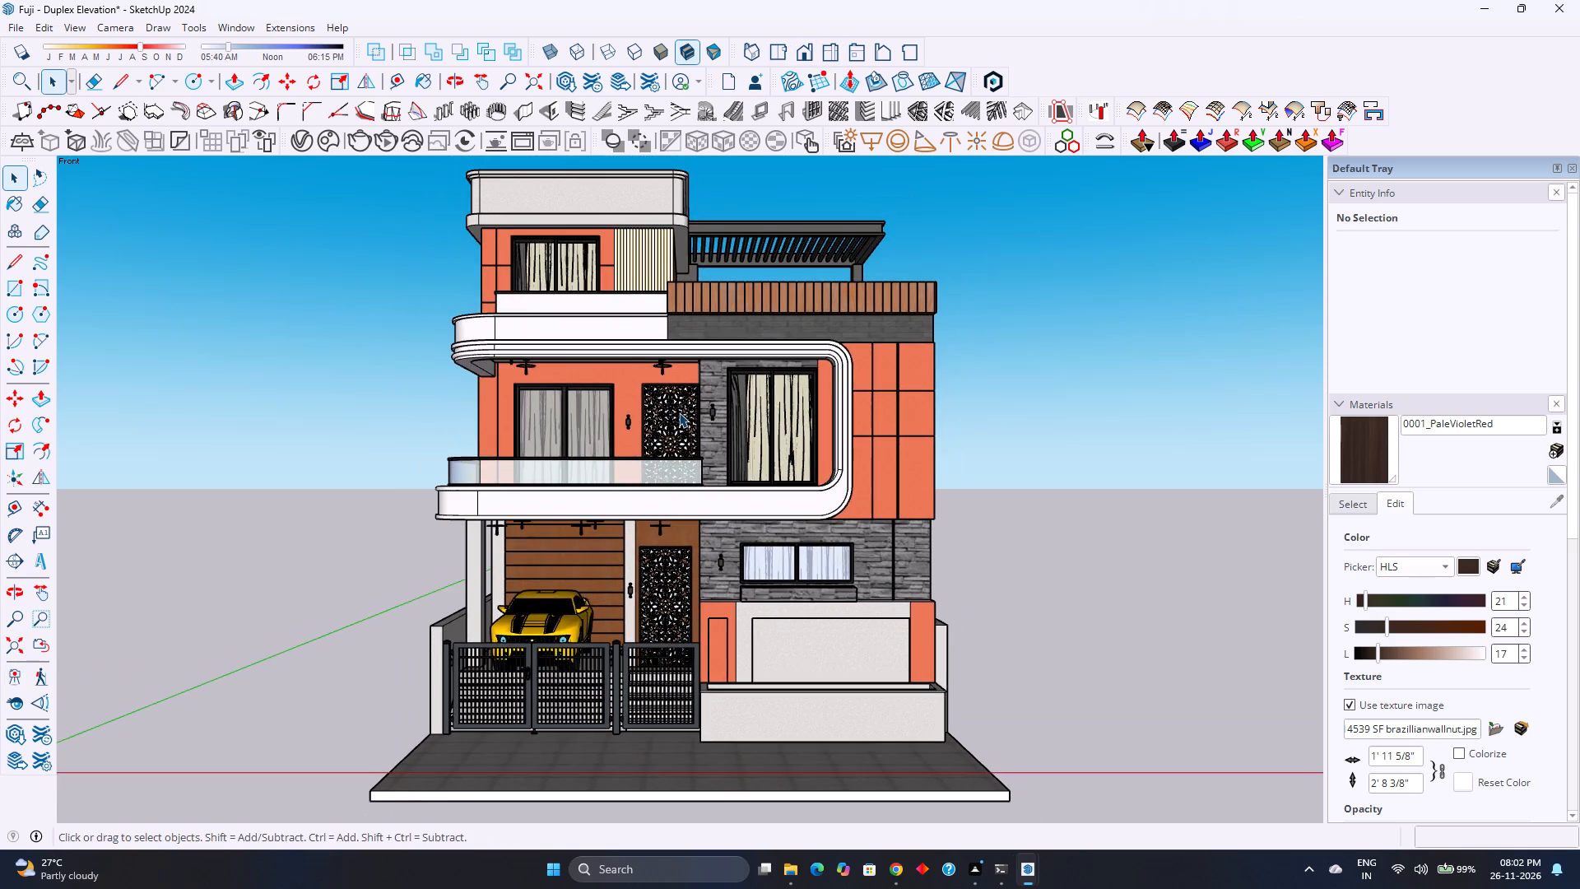
{"action": "scroll", "coordinate": [714, 240], "scroll_direction": "up", "scroll_amount": 1}
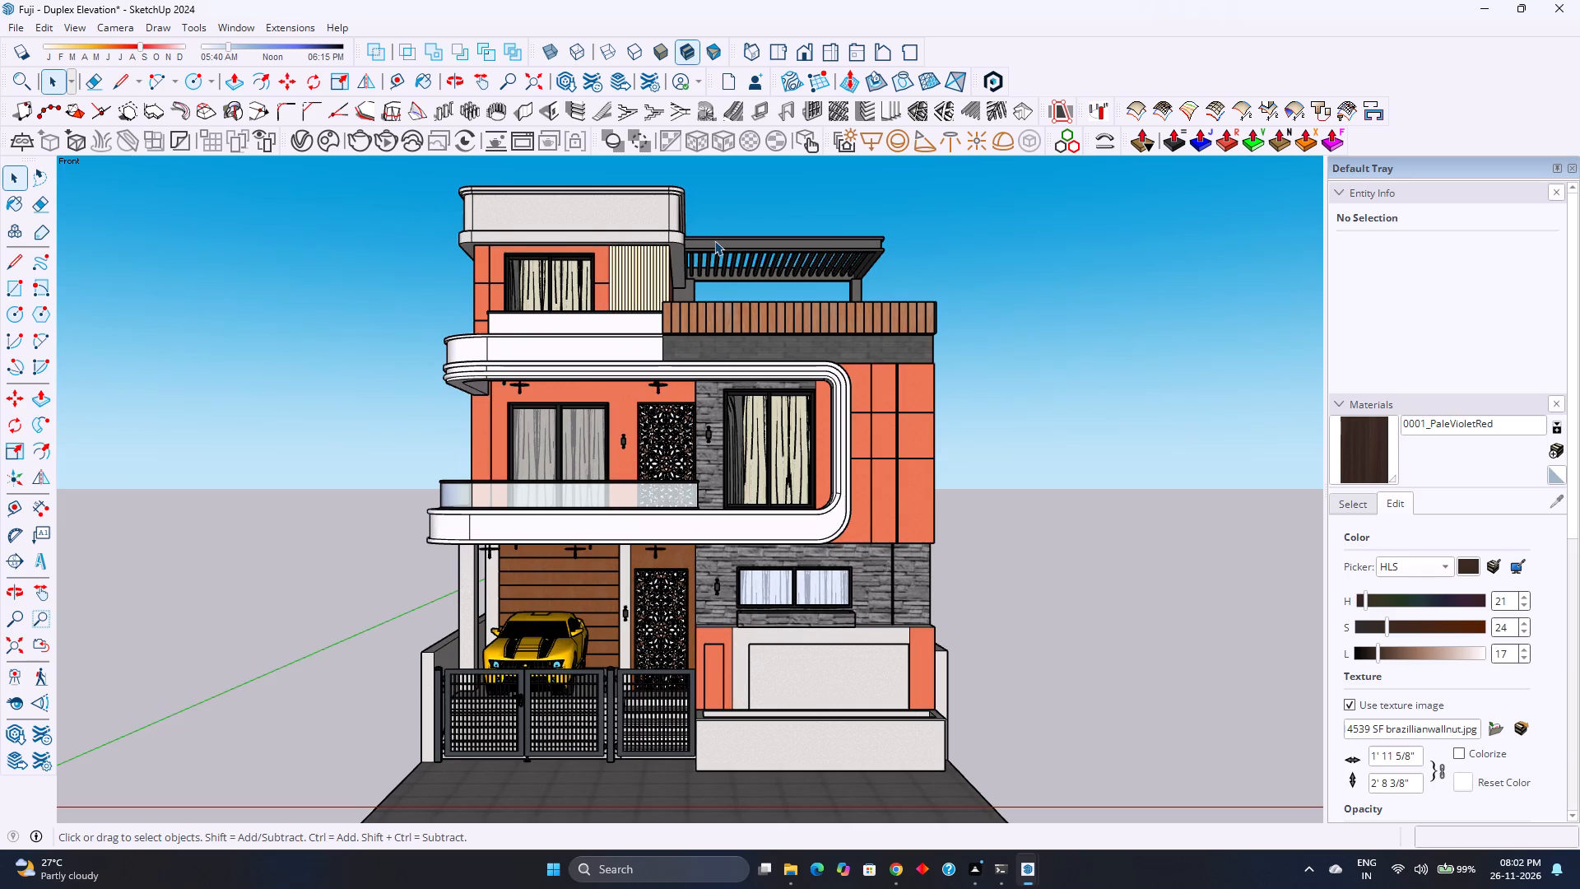
{"action": "scroll", "coordinate": [640, 498], "scroll_direction": "down", "scroll_amount": 1}
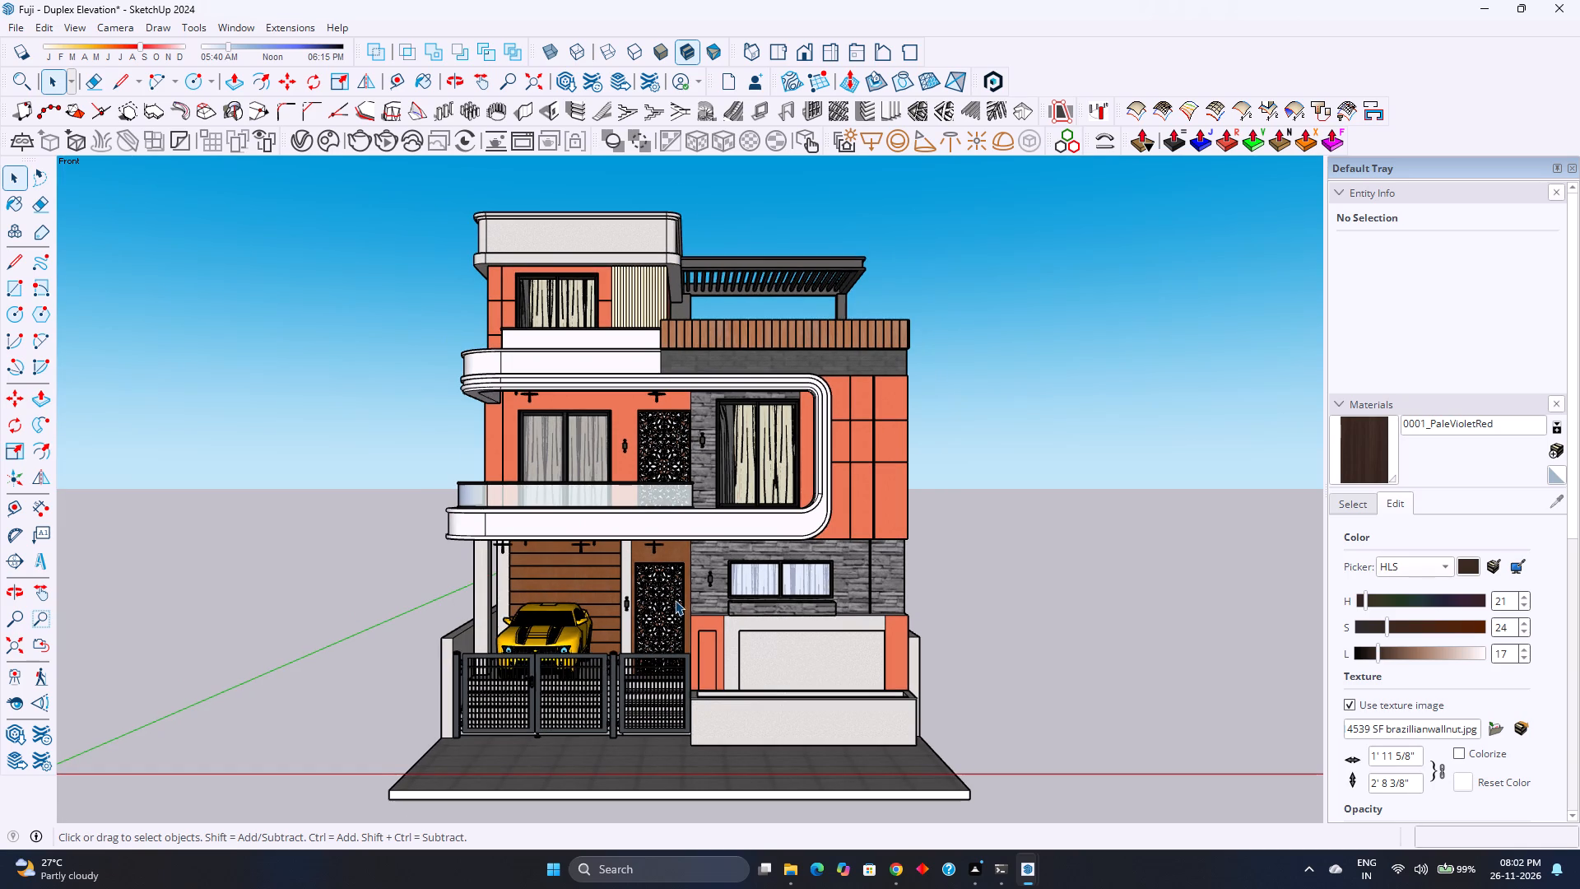
Examine the balcony, jali panels, stone-clad wall and car porch of the front facade close up.
{"action": "scroll", "coordinate": [675, 600], "scroll_direction": "up", "scroll_amount": 4}
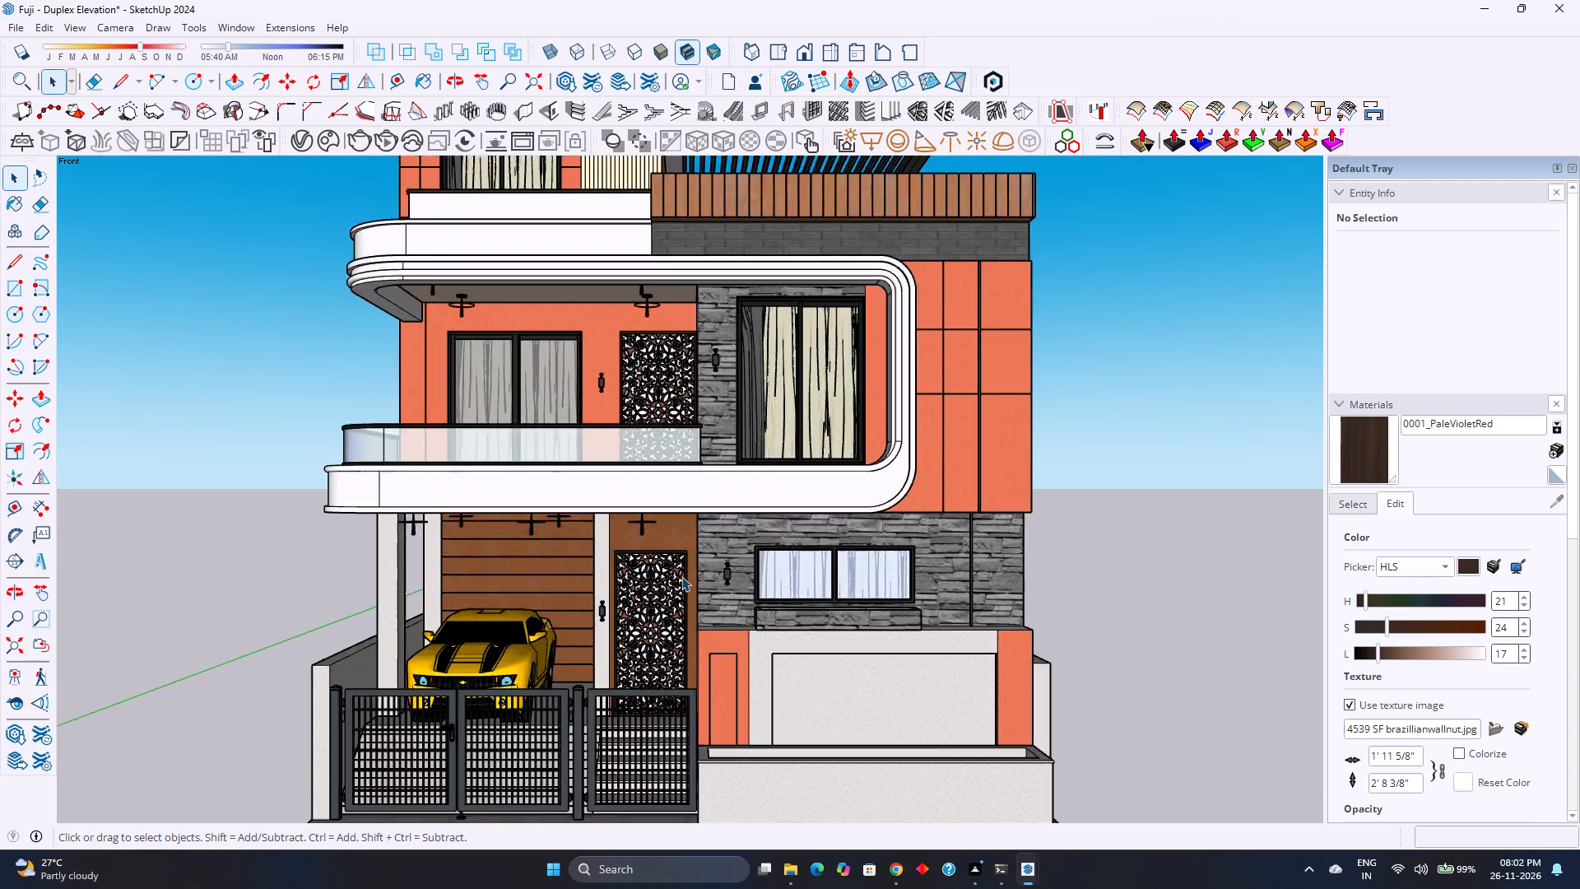
{"action": "scroll", "coordinate": [681, 576], "scroll_direction": "down", "scroll_amount": 3}
{"action": "scroll", "coordinate": [681, 576], "scroll_direction": "up", "scroll_amount": 4}
{"action": "scroll", "coordinate": [682, 579], "scroll_direction": "down", "scroll_amount": 3}
{"action": "scroll", "coordinate": [682, 579], "scroll_direction": "up", "scroll_amount": 2}
{"action": "scroll", "coordinate": [682, 579], "scroll_direction": "down", "scroll_amount": 2}
{"action": "scroll", "coordinate": [682, 579], "scroll_direction": "up", "scroll_amount": 2}
{"action": "scroll", "coordinate": [682, 579], "scroll_direction": "down", "scroll_amount": 2}
{"action": "scroll", "coordinate": [682, 579], "scroll_direction": "up", "scroll_amount": 2}
{"action": "scroll", "coordinate": [682, 579], "scroll_direction": "down", "scroll_amount": 2}
{"action": "scroll", "coordinate": [682, 579], "scroll_direction": "up", "scroll_amount": 2}
{"action": "scroll", "coordinate": [682, 579], "scroll_direction": "down", "scroll_amount": 2}
{"action": "scroll", "coordinate": [682, 579], "scroll_direction": "up", "scroll_amount": 2}
{"action": "scroll", "coordinate": [682, 579], "scroll_direction": "down", "scroll_amount": 3}
{"action": "scroll", "coordinate": [682, 579], "scroll_direction": "up", "scroll_amount": 3}
{"action": "scroll", "coordinate": [682, 579], "scroll_direction": "down", "scroll_amount": 2}
{"action": "scroll", "coordinate": [682, 579], "scroll_direction": "up", "scroll_amount": 2}
{"action": "scroll", "coordinate": [682, 579], "scroll_direction": "down", "scroll_amount": 2}
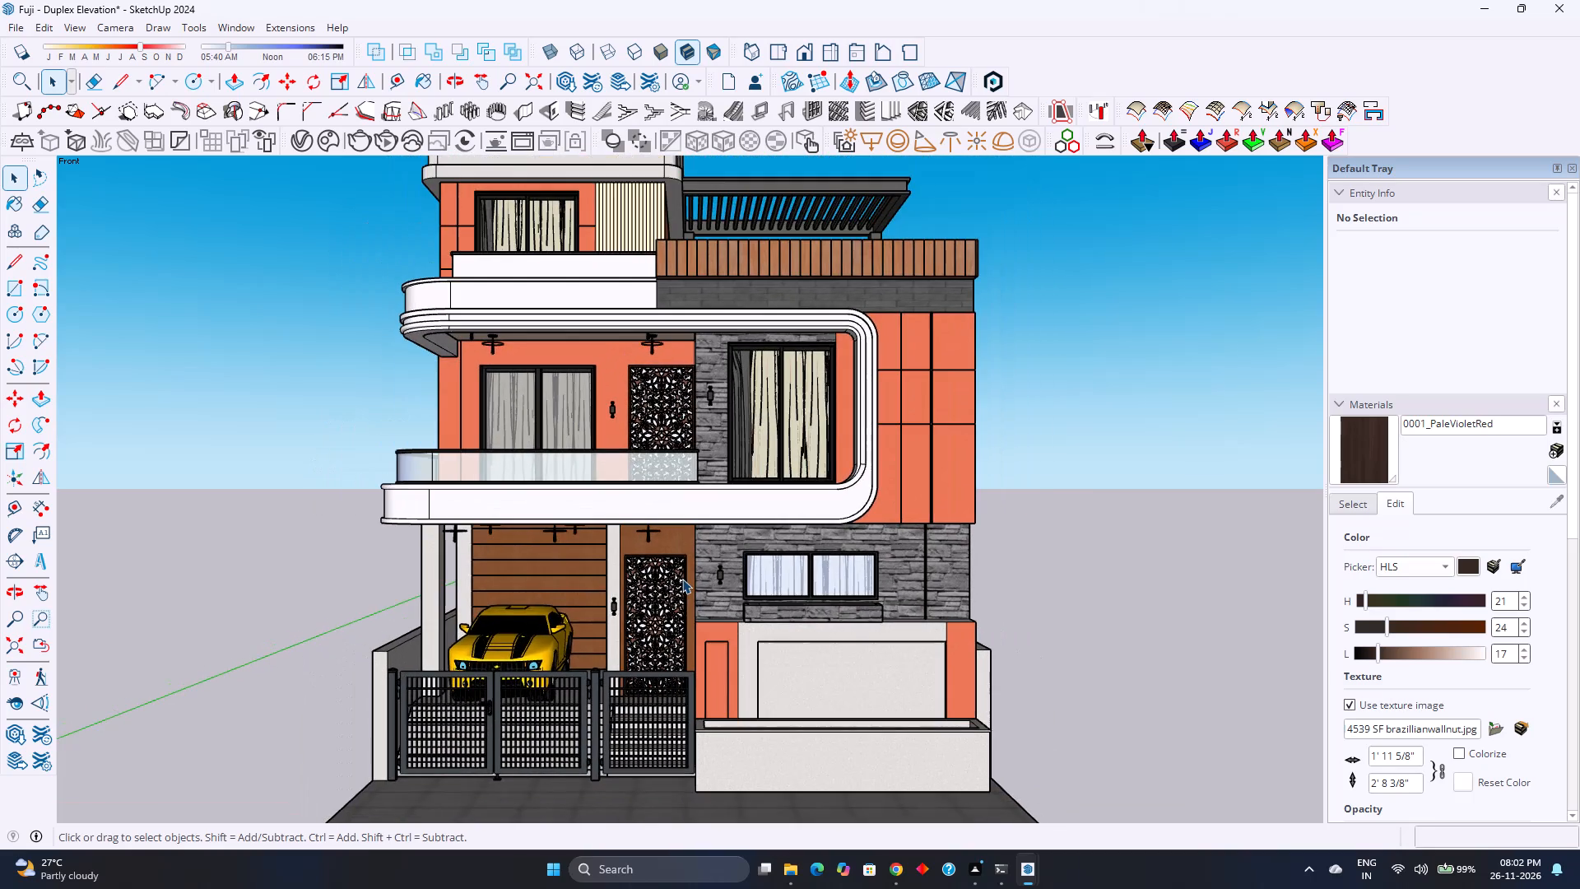
{"action": "scroll", "coordinate": [682, 579], "scroll_direction": "up", "scroll_amount": 2}
{"action": "scroll", "coordinate": [682, 579], "scroll_direction": "down", "scroll_amount": 2}
{"action": "scroll", "coordinate": [682, 579], "scroll_direction": "up", "scroll_amount": 2}
{"action": "scroll", "coordinate": [682, 580], "scroll_direction": "down", "scroll_amount": 3}
{"action": "scroll", "coordinate": [682, 583], "scroll_direction": "up", "scroll_amount": 3}
{"action": "scroll", "coordinate": [682, 583], "scroll_direction": "down", "scroll_amount": 3}
{"action": "scroll", "coordinate": [682, 583], "scroll_direction": "up", "scroll_amount": 3}
{"action": "scroll", "coordinate": [682, 583], "scroll_direction": "down", "scroll_amount": 2}
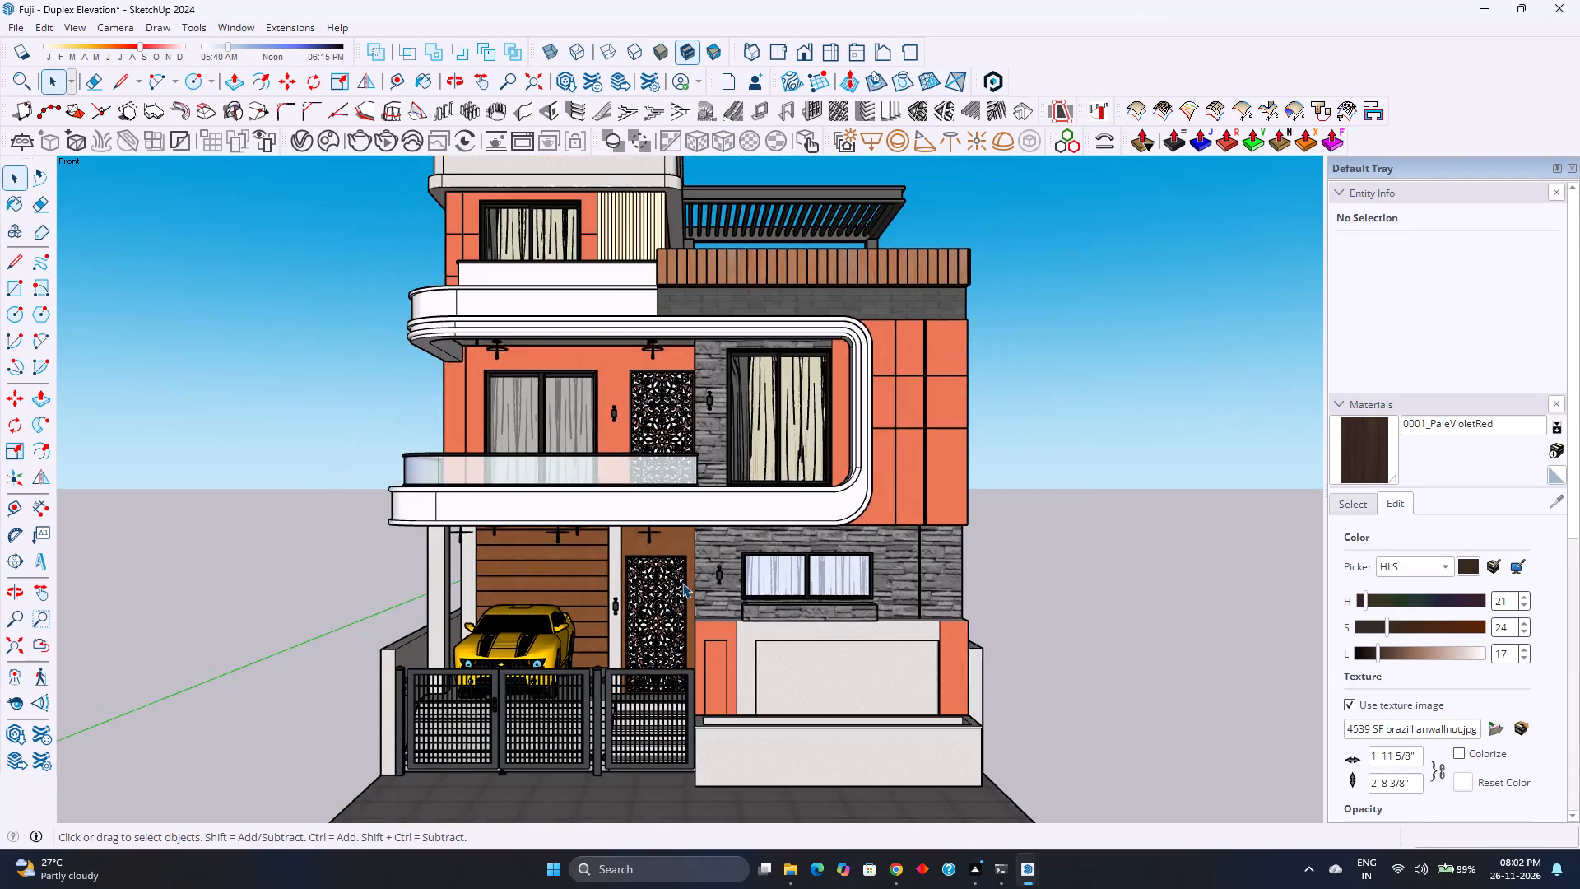
{"action": "scroll", "coordinate": [682, 584], "scroll_direction": "up", "scroll_amount": 2}
{"action": "scroll", "coordinate": [682, 584], "scroll_direction": "down", "scroll_amount": 3}
{"action": "scroll", "coordinate": [682, 584], "scroll_direction": "up", "scroll_amount": 3}
{"action": "scroll", "coordinate": [682, 584], "scroll_direction": "down", "scroll_amount": 3}
{"action": "scroll", "coordinate": [682, 584], "scroll_direction": "up", "scroll_amount": 3}
{"action": "scroll", "coordinate": [682, 584], "scroll_direction": "down", "scroll_amount": 2}
{"action": "scroll", "coordinate": [682, 584], "scroll_direction": "up", "scroll_amount": 2}
{"action": "scroll", "coordinate": [682, 584], "scroll_direction": "down", "scroll_amount": 2}
{"action": "scroll", "coordinate": [682, 584], "scroll_direction": "up", "scroll_amount": 1}
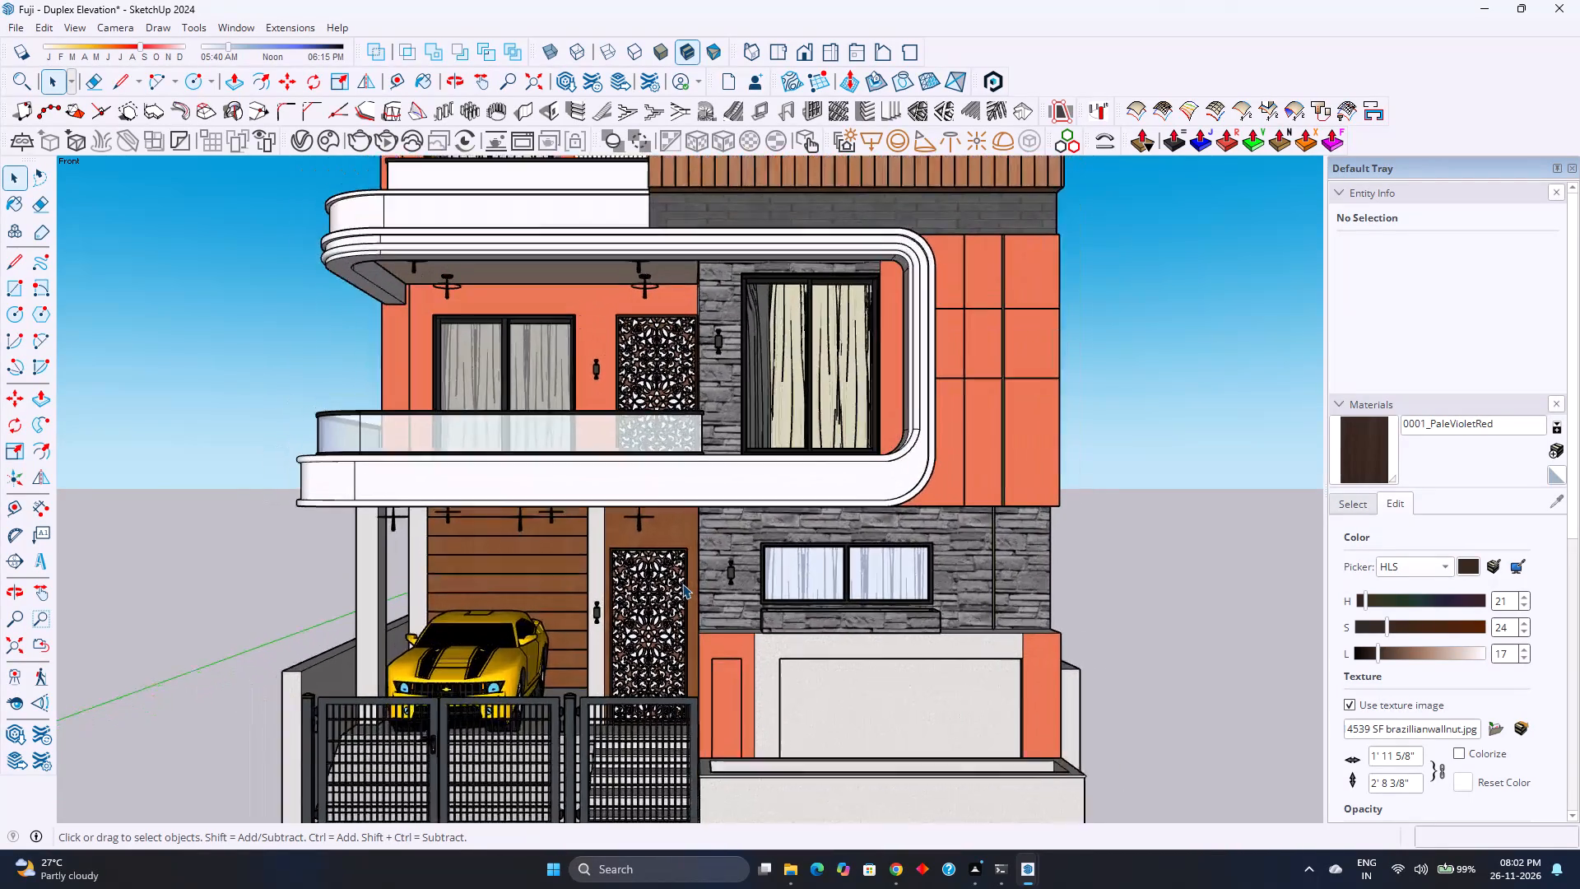
{"action": "scroll", "coordinate": [682, 584], "scroll_direction": "up", "scroll_amount": 1}
{"action": "scroll", "coordinate": [682, 584], "scroll_direction": "down", "scroll_amount": 3}
{"action": "scroll", "coordinate": [682, 584], "scroll_direction": "up", "scroll_amount": 3}
{"action": "scroll", "coordinate": [682, 584], "scroll_direction": "down", "scroll_amount": 3}
{"action": "scroll", "coordinate": [682, 584], "scroll_direction": "up", "scroll_amount": 3}
{"action": "scroll", "coordinate": [682, 584], "scroll_direction": "down", "scroll_amount": 3}
{"action": "scroll", "coordinate": [684, 584], "scroll_direction": "up", "scroll_amount": 3}
{"action": "scroll", "coordinate": [684, 584], "scroll_direction": "down", "scroll_amount": 3}
{"action": "scroll", "coordinate": [684, 584], "scroll_direction": "up", "scroll_amount": 3}
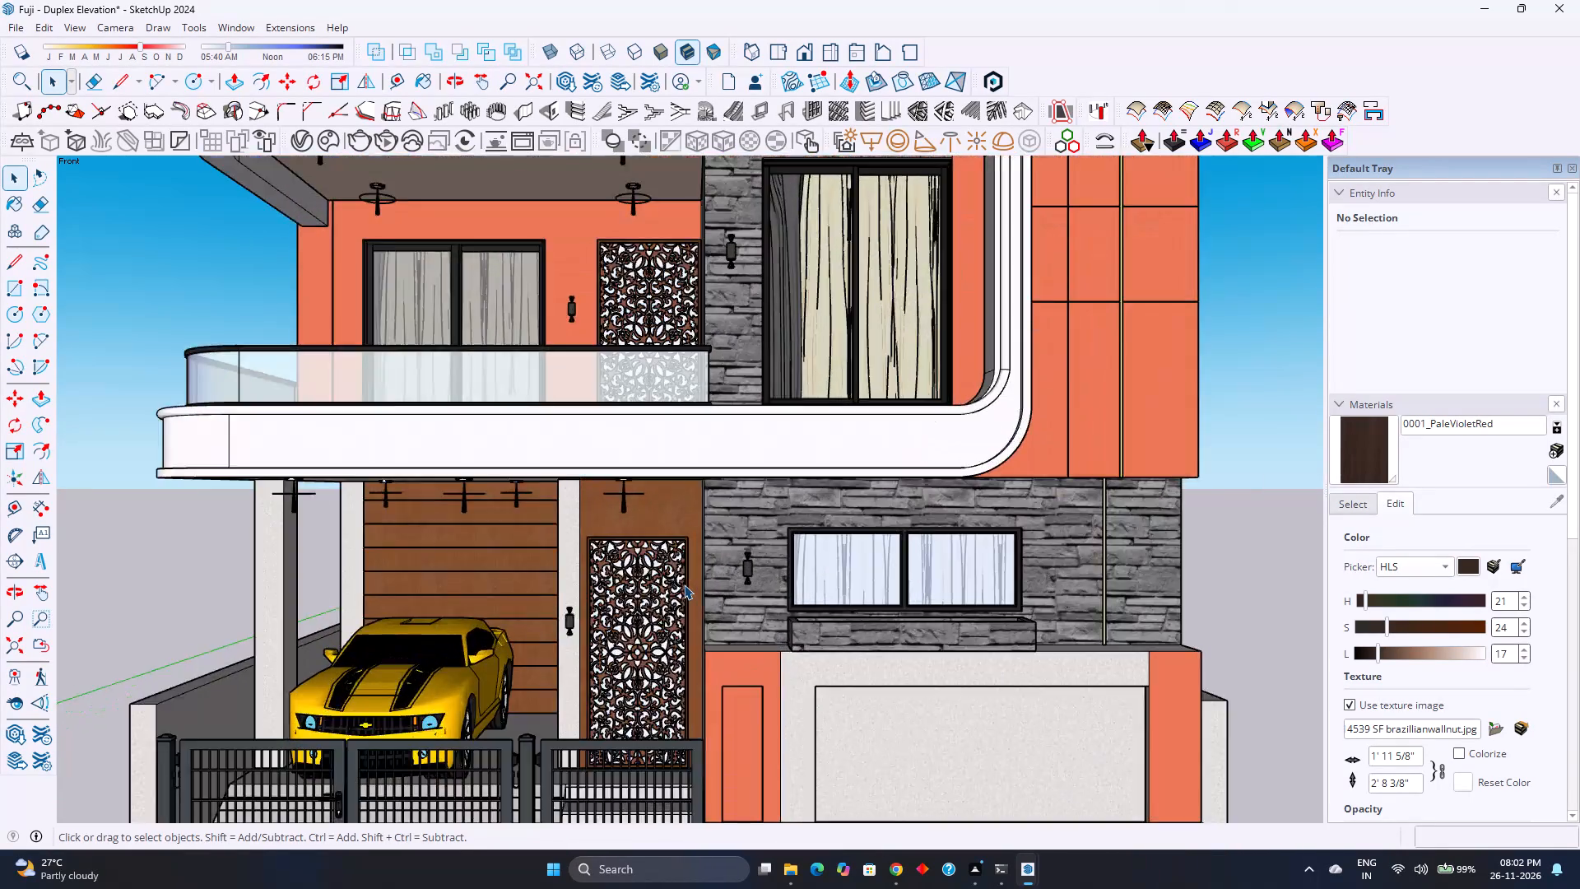
{"action": "scroll", "coordinate": [684, 584], "scroll_direction": "down", "scroll_amount": 3}
{"action": "scroll", "coordinate": [684, 584], "scroll_direction": "up", "scroll_amount": 3}
{"action": "scroll", "coordinate": [684, 586], "scroll_direction": "down", "scroll_amount": 1}
{"action": "scroll", "coordinate": [684, 586], "scroll_direction": "up", "scroll_amount": 3}
{"action": "scroll", "coordinate": [684, 586], "scroll_direction": "down", "scroll_amount": 4}
{"action": "scroll", "coordinate": [684, 587], "scroll_direction": "up", "scroll_amount": 3}
{"action": "scroll", "coordinate": [684, 587], "scroll_direction": "down", "scroll_amount": 3}
{"action": "scroll", "coordinate": [684, 587], "scroll_direction": "up", "scroll_amount": 4}
{"action": "scroll", "coordinate": [684, 587], "scroll_direction": "down", "scroll_amount": 4}
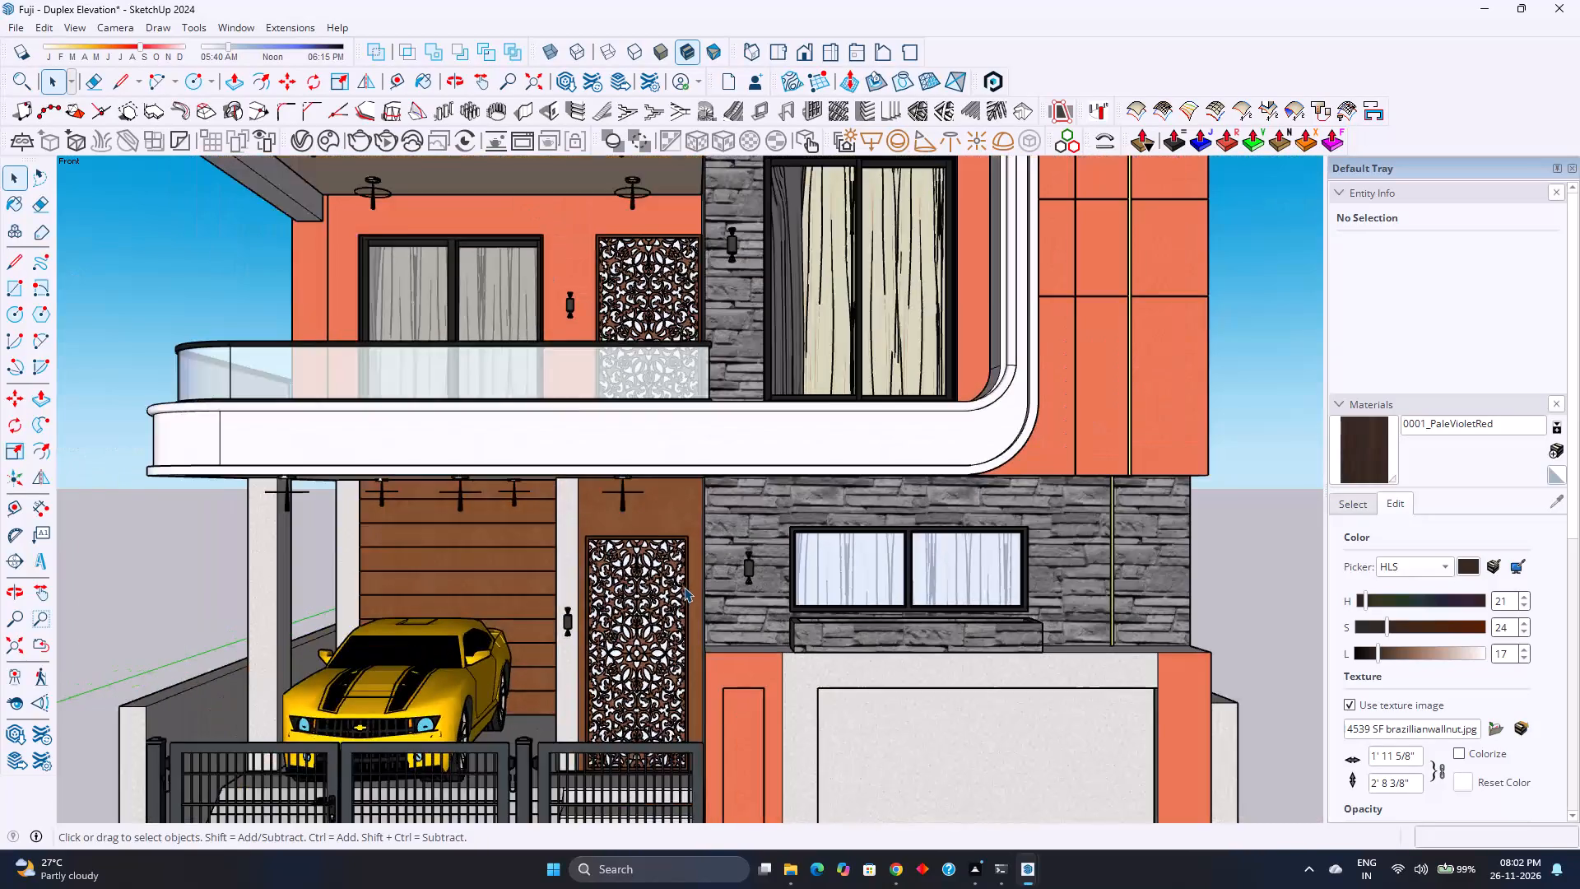
Compare the complete front elevation with closer views of its balcony frame, windows, car porch and boundary wall.
{"action": "scroll", "coordinate": [684, 587], "scroll_direction": "down", "scroll_amount": 7}
{"action": "scroll", "coordinate": [684, 587], "scroll_direction": "up", "scroll_amount": 3}
{"action": "scroll", "coordinate": [684, 590], "scroll_direction": "down", "scroll_amount": 3}
{"action": "scroll", "coordinate": [684, 590], "scroll_direction": "up", "scroll_amount": 4}
{"action": "scroll", "coordinate": [683, 592], "scroll_direction": "down", "scroll_amount": 6}
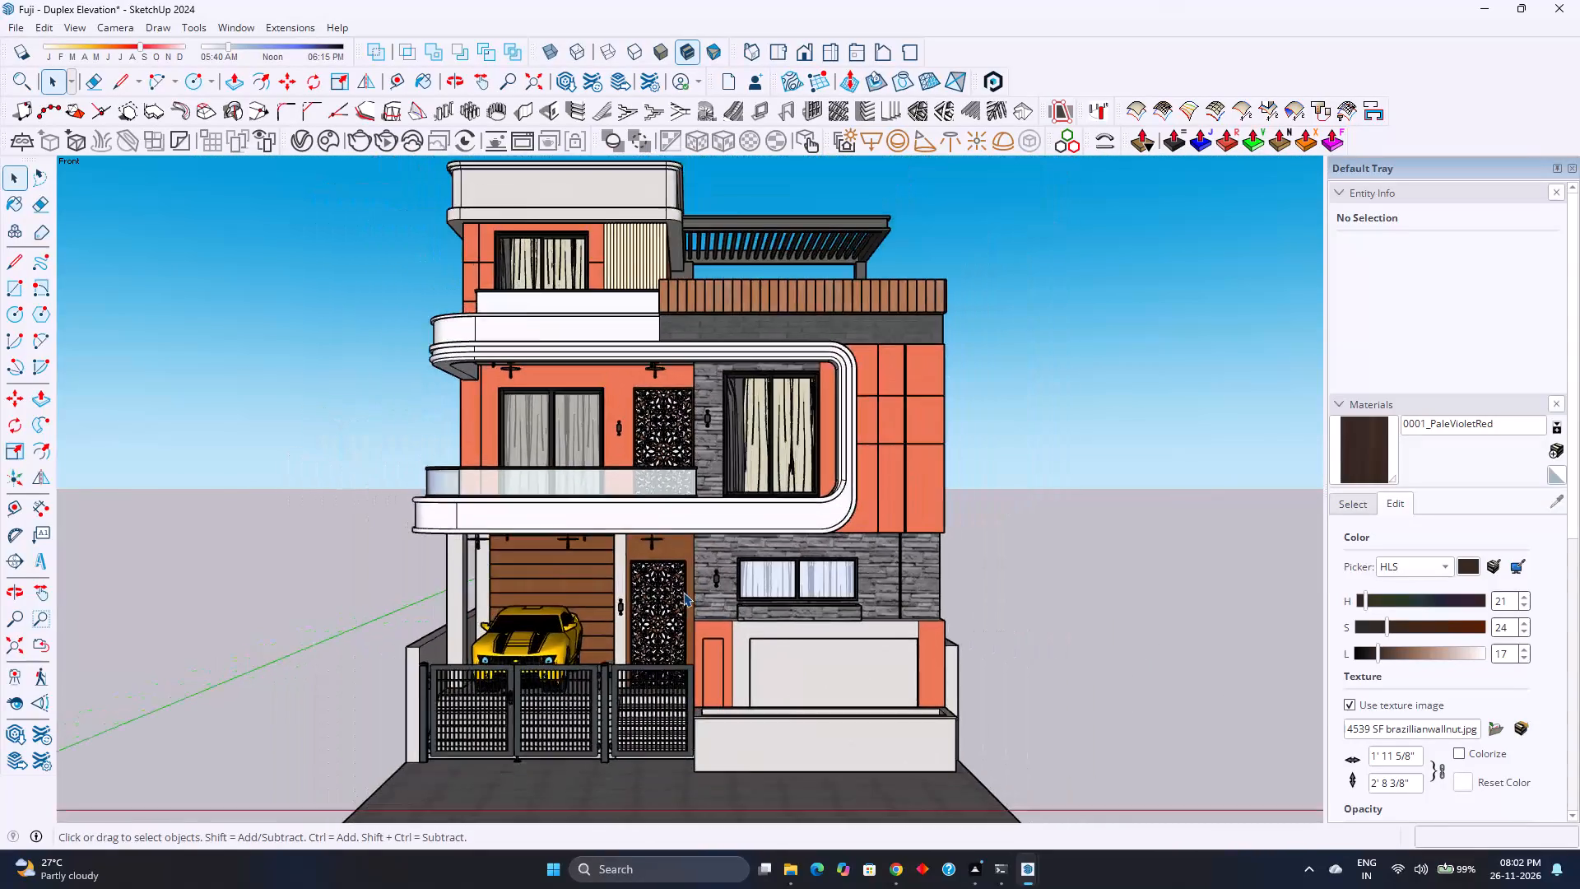
{"action": "scroll", "coordinate": [683, 592], "scroll_direction": "down", "scroll_amount": 1}
{"action": "scroll", "coordinate": [683, 592], "scroll_direction": "up", "scroll_amount": 3}
{"action": "scroll", "coordinate": [683, 592], "scroll_direction": "down", "scroll_amount": 4}
{"action": "scroll", "coordinate": [683, 592], "scroll_direction": "up", "scroll_amount": 4}
{"action": "scroll", "coordinate": [683, 592], "scroll_direction": "down", "scroll_amount": 4}
{"action": "scroll", "coordinate": [683, 592], "scroll_direction": "up", "scroll_amount": 4}
{"action": "scroll", "coordinate": [683, 592], "scroll_direction": "down", "scroll_amount": 4}
{"action": "scroll", "coordinate": [683, 592], "scroll_direction": "up", "scroll_amount": 4}
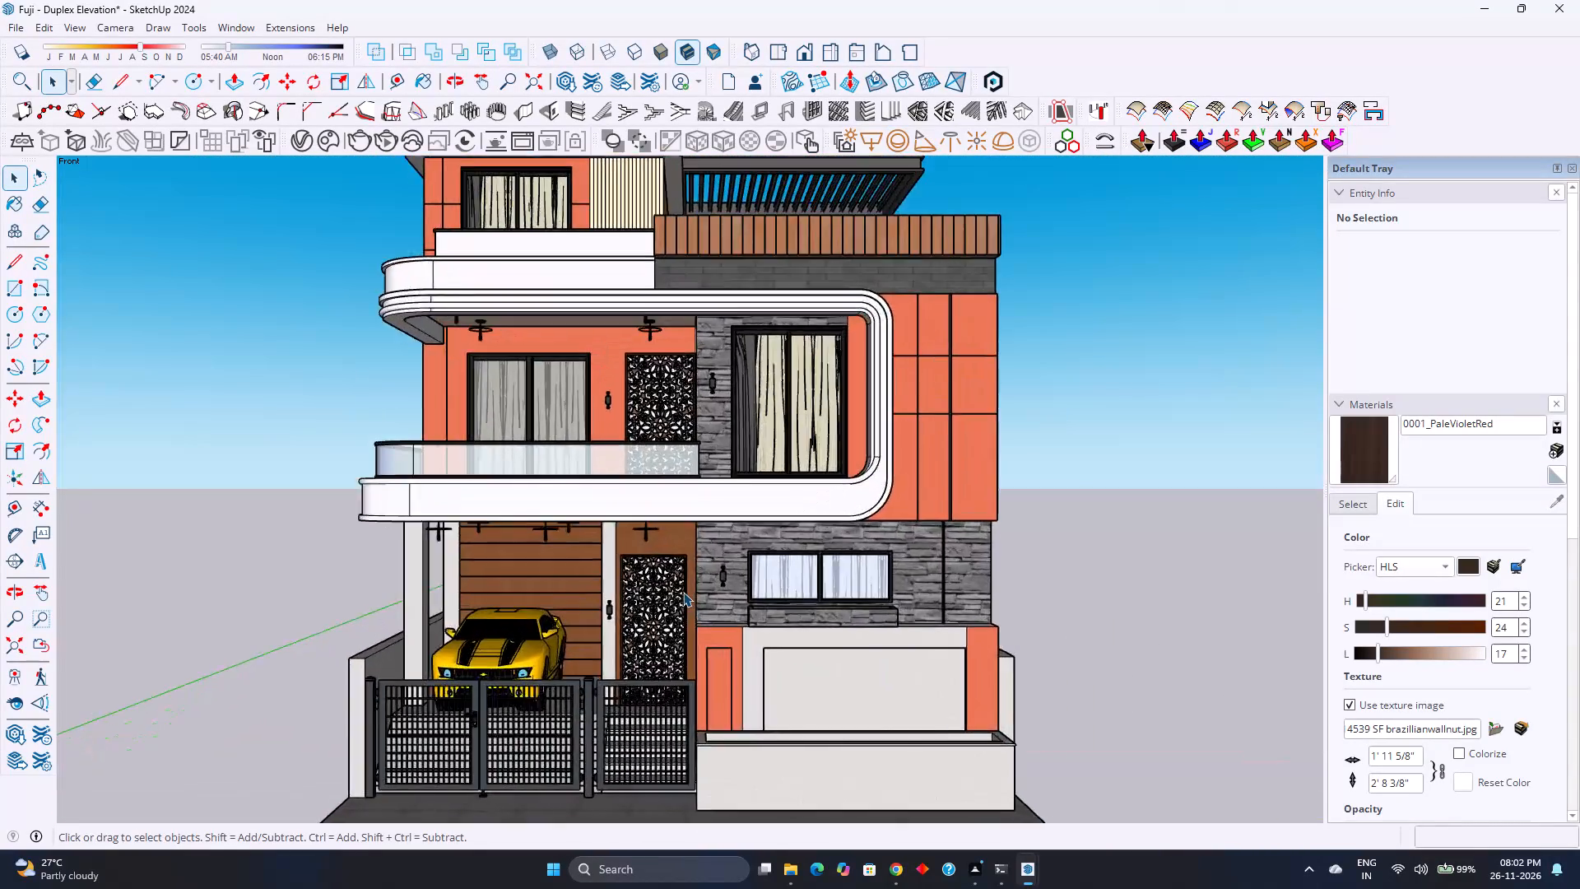
{"action": "scroll", "coordinate": [683, 592], "scroll_direction": "down", "scroll_amount": 3}
{"action": "scroll", "coordinate": [683, 592], "scroll_direction": "up", "scroll_amount": 3}
{"action": "scroll", "coordinate": [683, 592], "scroll_direction": "down", "scroll_amount": 3}
{"action": "scroll", "coordinate": [683, 592], "scroll_direction": "up", "scroll_amount": 3}
{"action": "scroll", "coordinate": [683, 592], "scroll_direction": "down", "scroll_amount": 7}
{"action": "scroll", "coordinate": [683, 592], "scroll_direction": "up", "scroll_amount": 4}
{"action": "scroll", "coordinate": [683, 592], "scroll_direction": "down", "scroll_amount": 4}
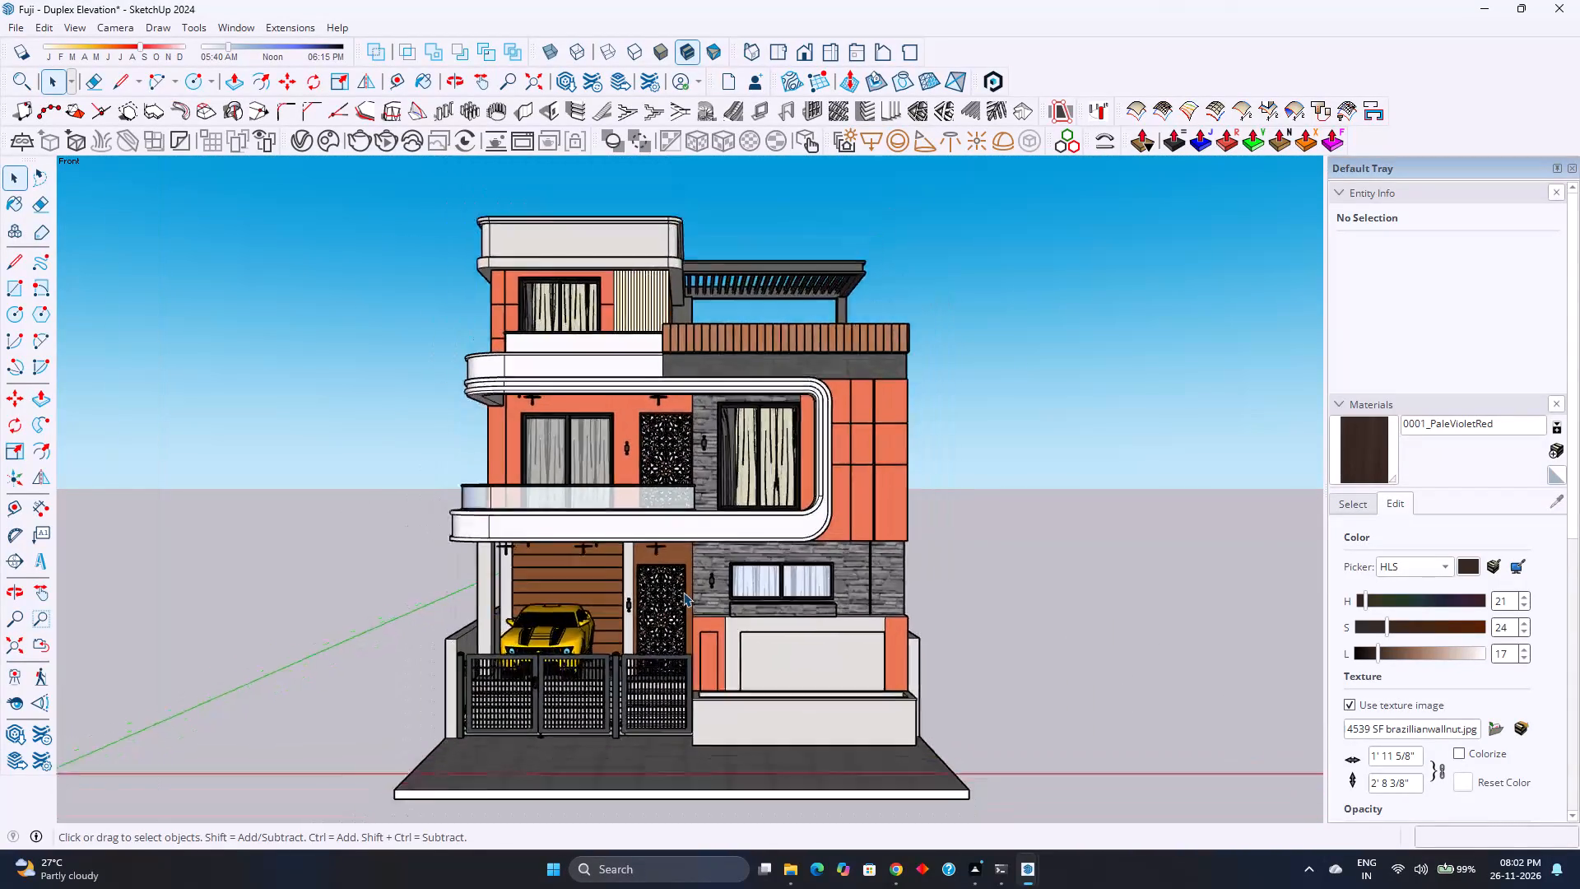
{"action": "scroll", "coordinate": [683, 592], "scroll_direction": "up", "scroll_amount": 4}
{"action": "scroll", "coordinate": [683, 592], "scroll_direction": "down", "scroll_amount": 4}
{"action": "scroll", "coordinate": [683, 592], "scroll_direction": "up", "scroll_amount": 3}
{"action": "scroll", "coordinate": [683, 592], "scroll_direction": "down", "scroll_amount": 4}
{"action": "scroll", "coordinate": [683, 592], "scroll_direction": "up", "scroll_amount": 4}
{"action": "scroll", "coordinate": [683, 592], "scroll_direction": "down", "scroll_amount": 2}
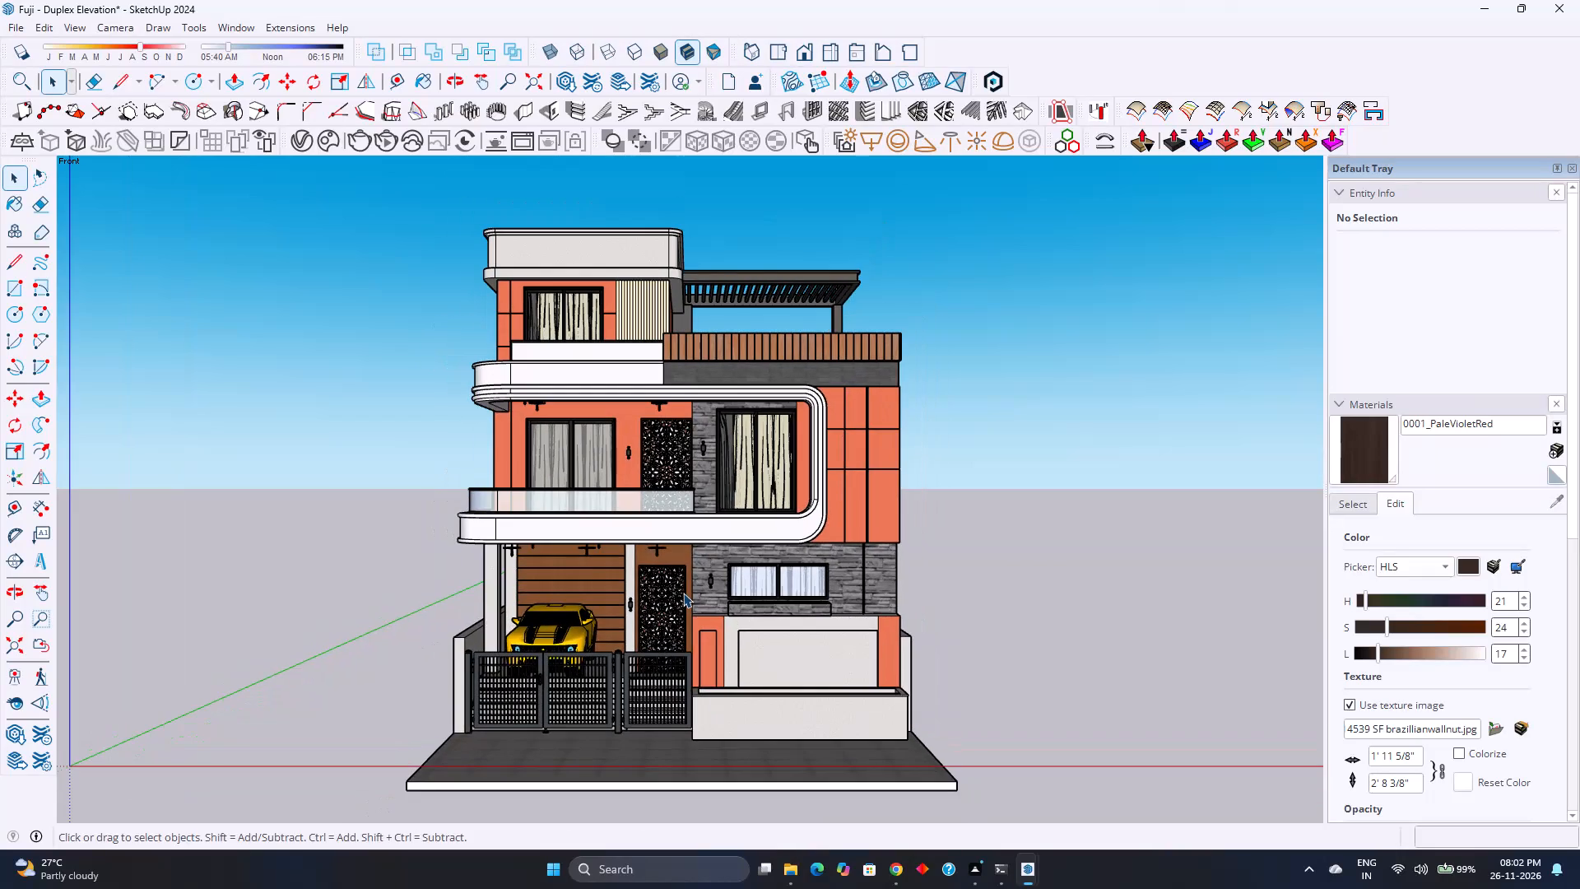
{"action": "scroll", "coordinate": [682, 593], "scroll_direction": "down", "scroll_amount": 3}
{"action": "scroll", "coordinate": [681, 593], "scroll_direction": "up", "scroll_amount": 4}
{"action": "scroll", "coordinate": [681, 593], "scroll_direction": "down", "scroll_amount": 3}
{"action": "scroll", "coordinate": [681, 593], "scroll_direction": "up", "scroll_amount": 4}
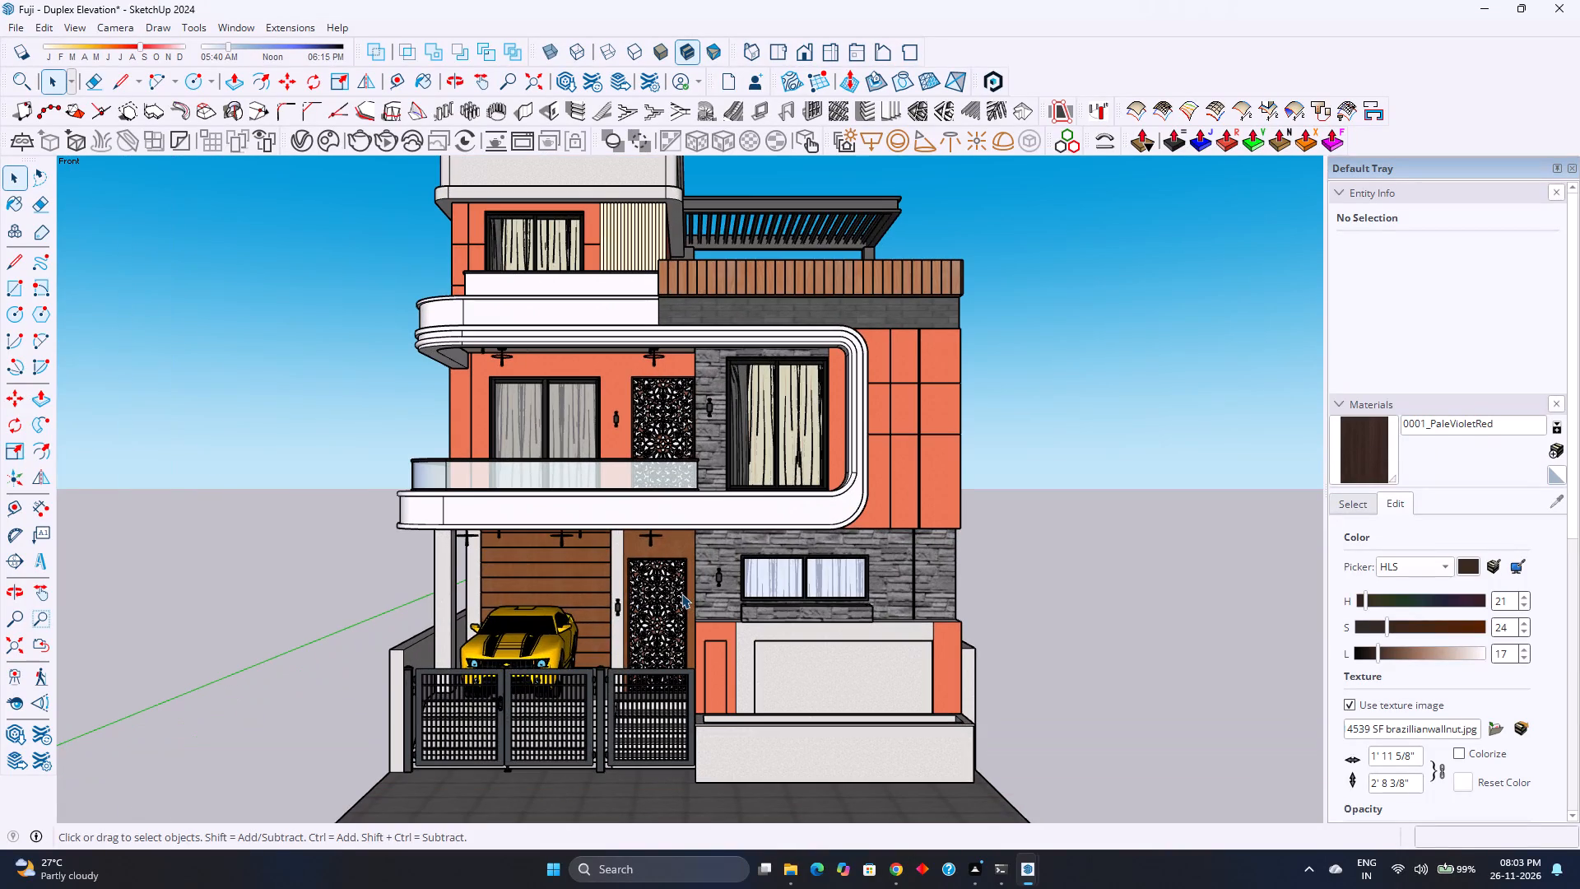
{"action": "scroll", "coordinate": [735, 570], "scroll_direction": "up", "scroll_amount": 2}
{"action": "scroll", "coordinate": [735, 570], "scroll_direction": "down", "scroll_amount": 2}
{"action": "scroll", "coordinate": [735, 570], "scroll_direction": "up", "scroll_amount": 2}
{"action": "scroll", "coordinate": [735, 570], "scroll_direction": "down", "scroll_amount": 2}
{"action": "scroll", "coordinate": [735, 570], "scroll_direction": "up", "scroll_amount": 3}
{"action": "scroll", "coordinate": [735, 570], "scroll_direction": "down", "scroll_amount": 2}
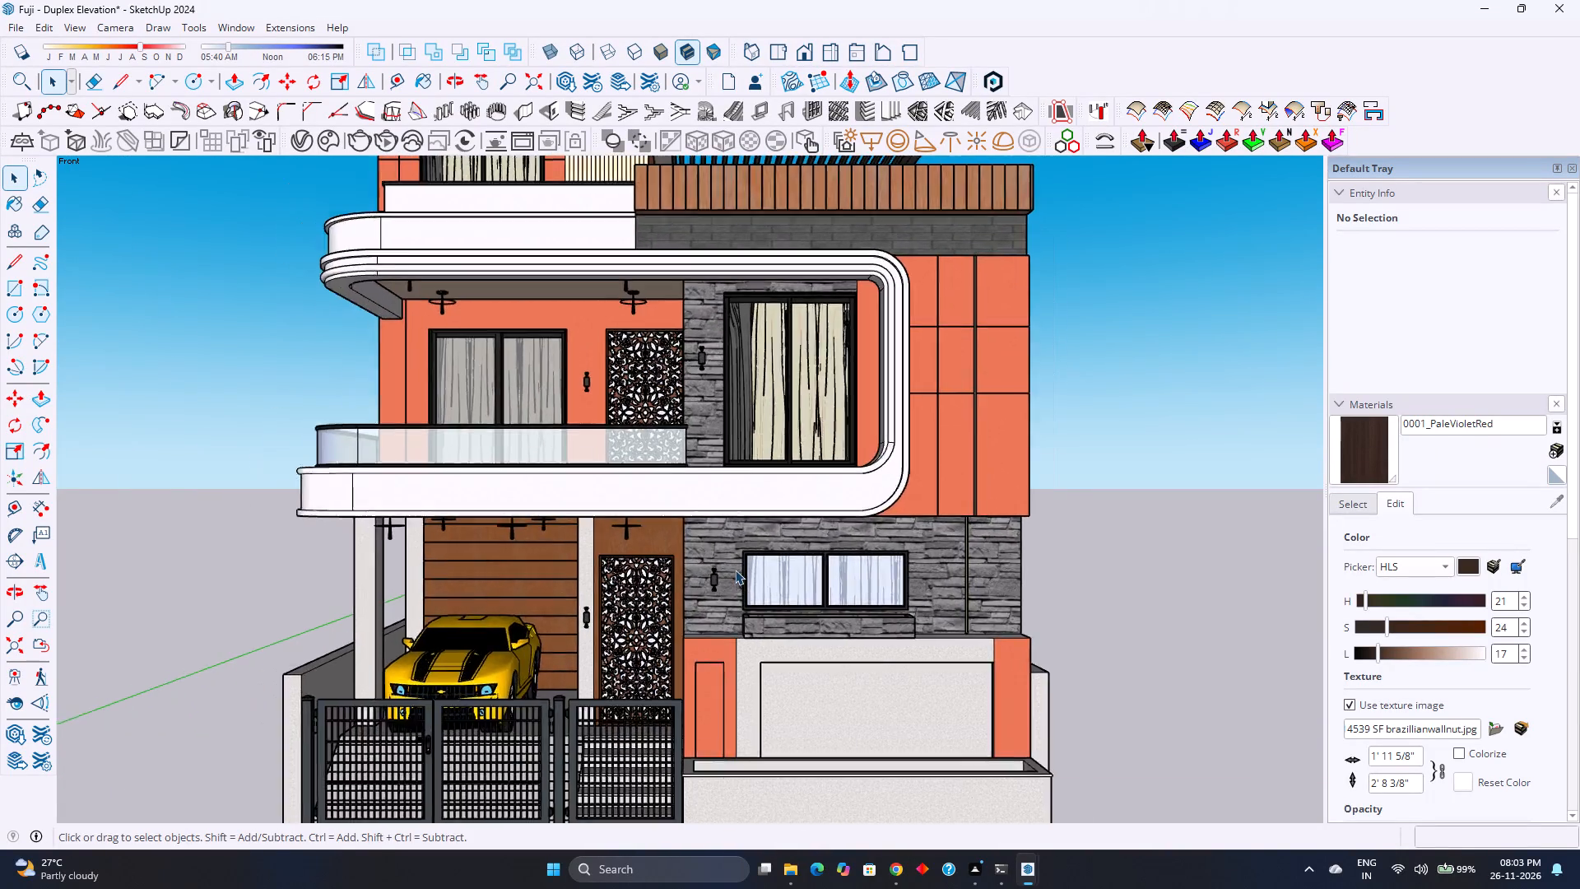
{"action": "scroll", "coordinate": [735, 570], "scroll_direction": "down", "scroll_amount": 1}
{"action": "scroll", "coordinate": [735, 570], "scroll_direction": "up", "scroll_amount": 3}
{"action": "scroll", "coordinate": [735, 570], "scroll_direction": "down", "scroll_amount": 3}
{"action": "scroll", "coordinate": [735, 570], "scroll_direction": "up", "scroll_amount": 2}
{"action": "scroll", "coordinate": [735, 570], "scroll_direction": "down", "scroll_amount": 2}
{"action": "scroll", "coordinate": [735, 570], "scroll_direction": "up", "scroll_amount": 3}
{"action": "scroll", "coordinate": [735, 570], "scroll_direction": "down", "scroll_amount": 7}
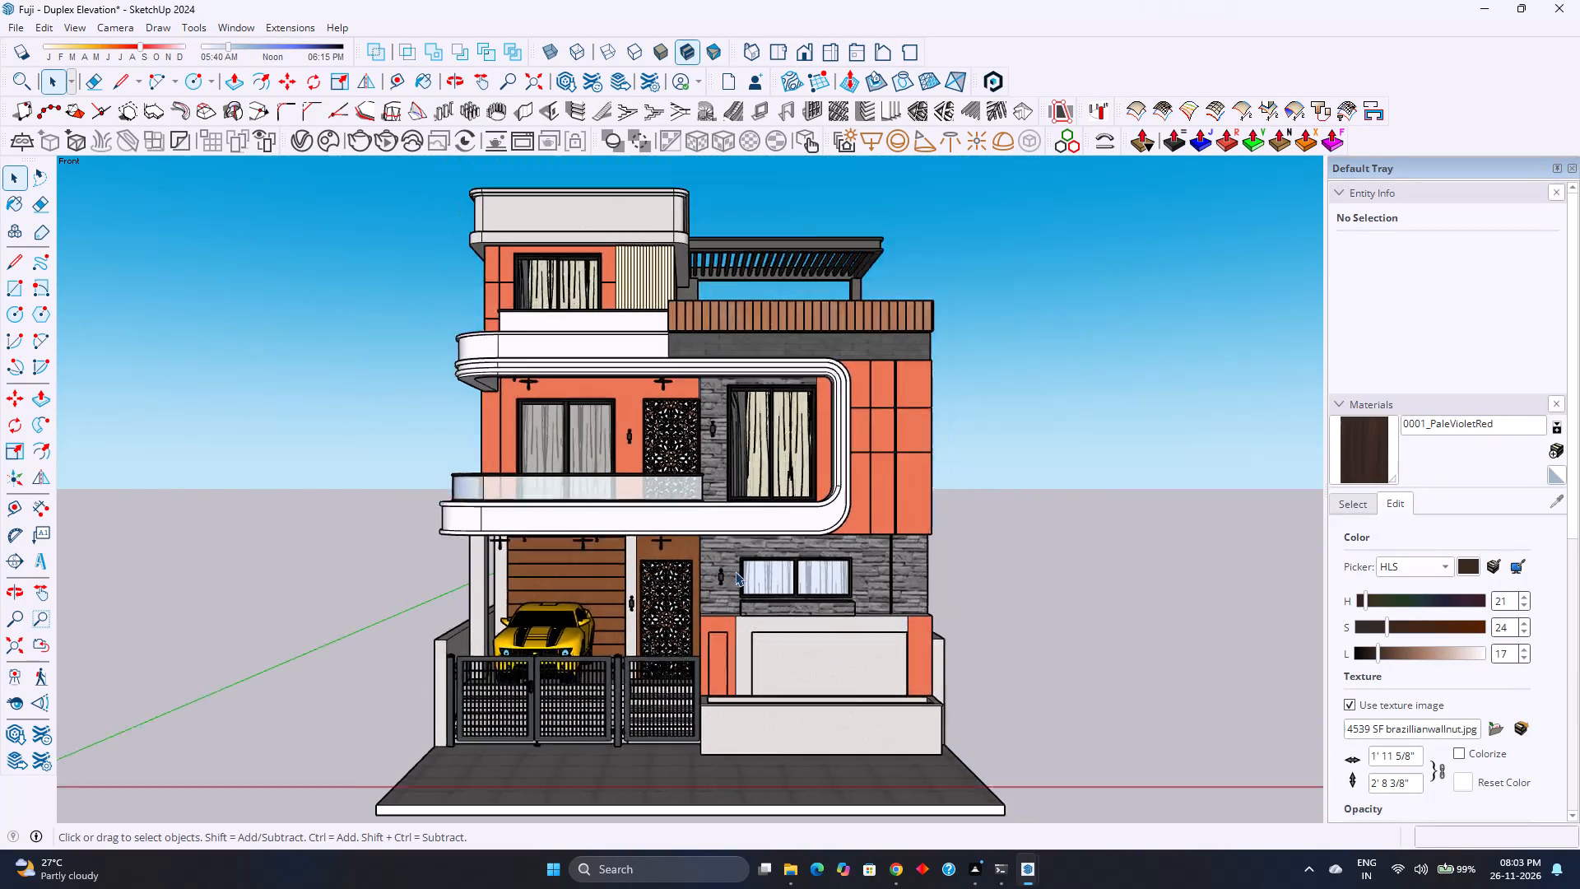
{"action": "scroll", "coordinate": [735, 571], "scroll_direction": "down", "scroll_amount": 1}
Fit the whole duplex in view again, restore the standard Front view and look over the facade.
{"action": "left_click", "coordinate": [26, 649]}
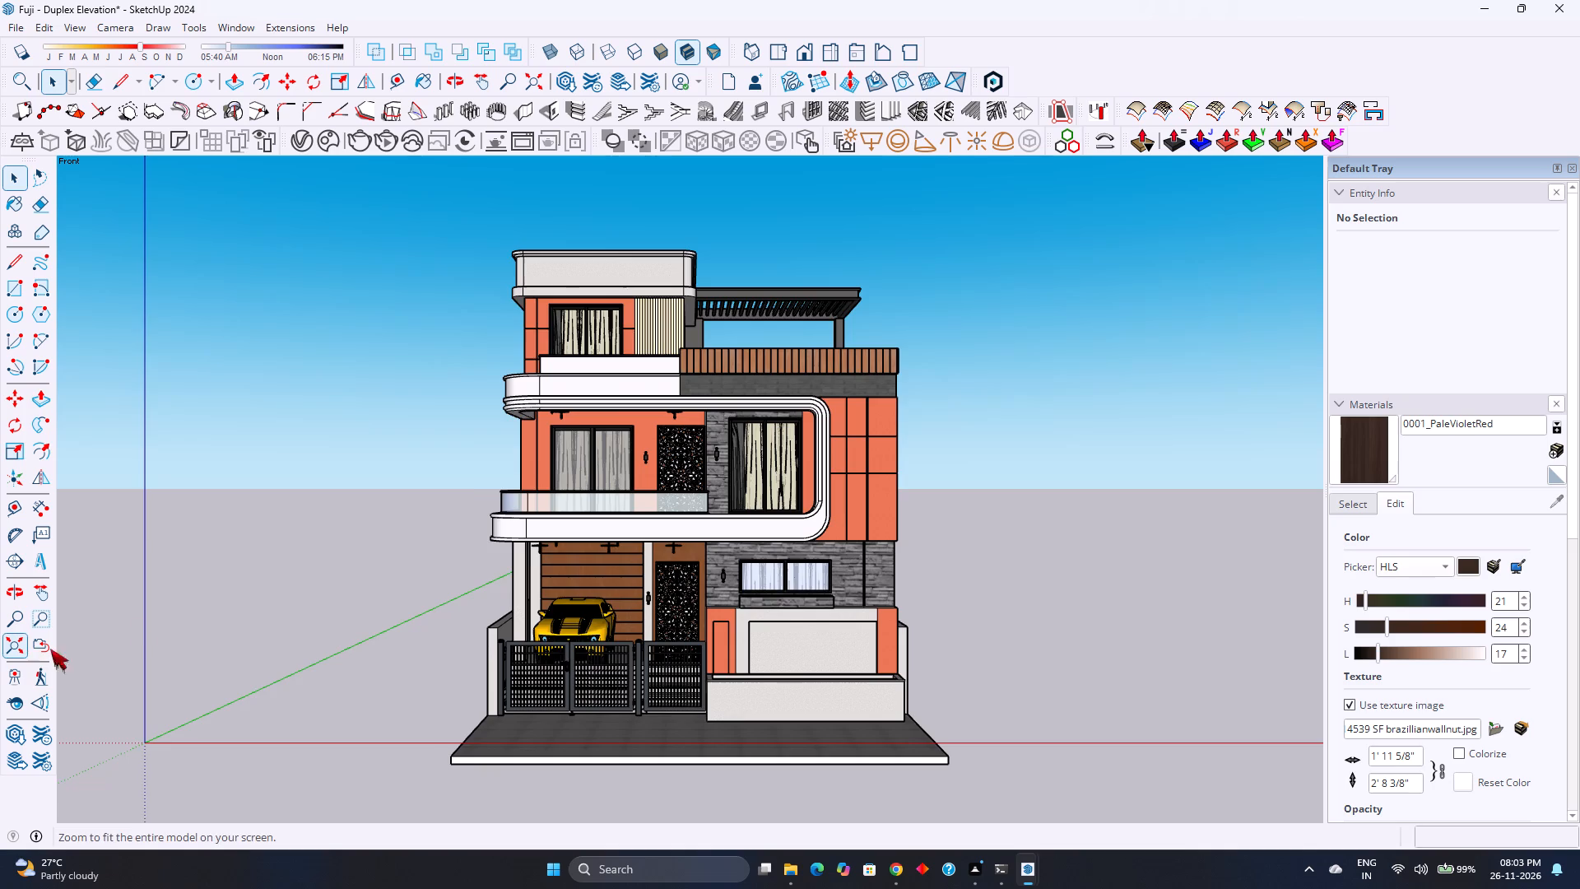
{"action": "left_click", "coordinate": [808, 54]}
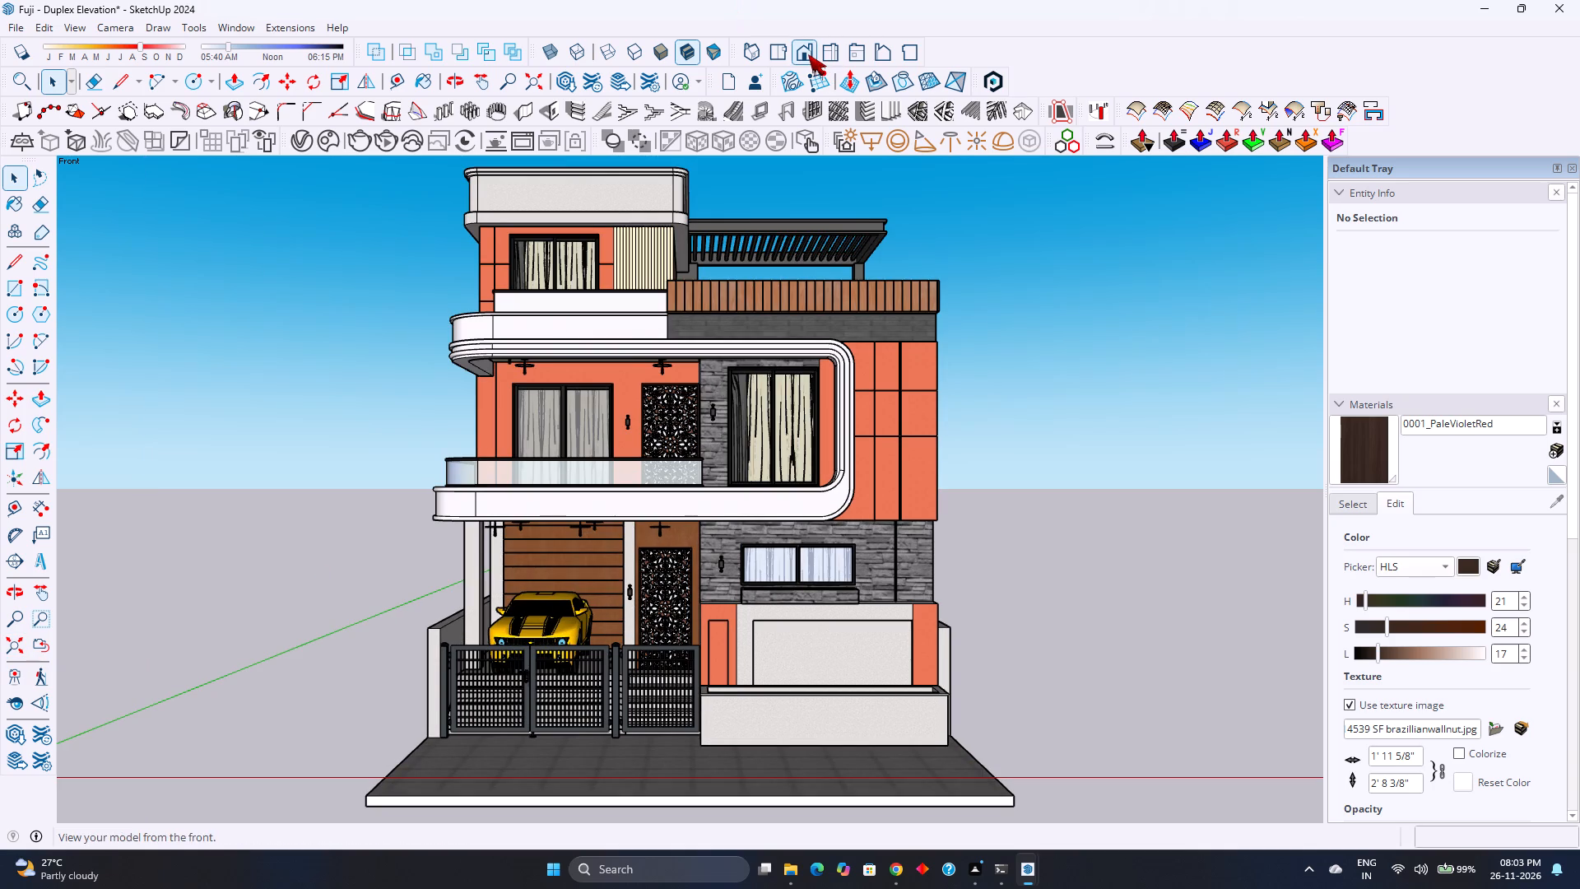
{"action": "scroll", "coordinate": [687, 384], "scroll_direction": "up", "scroll_amount": 4}
{"action": "scroll", "coordinate": [687, 384], "scroll_direction": "down", "scroll_amount": 3}
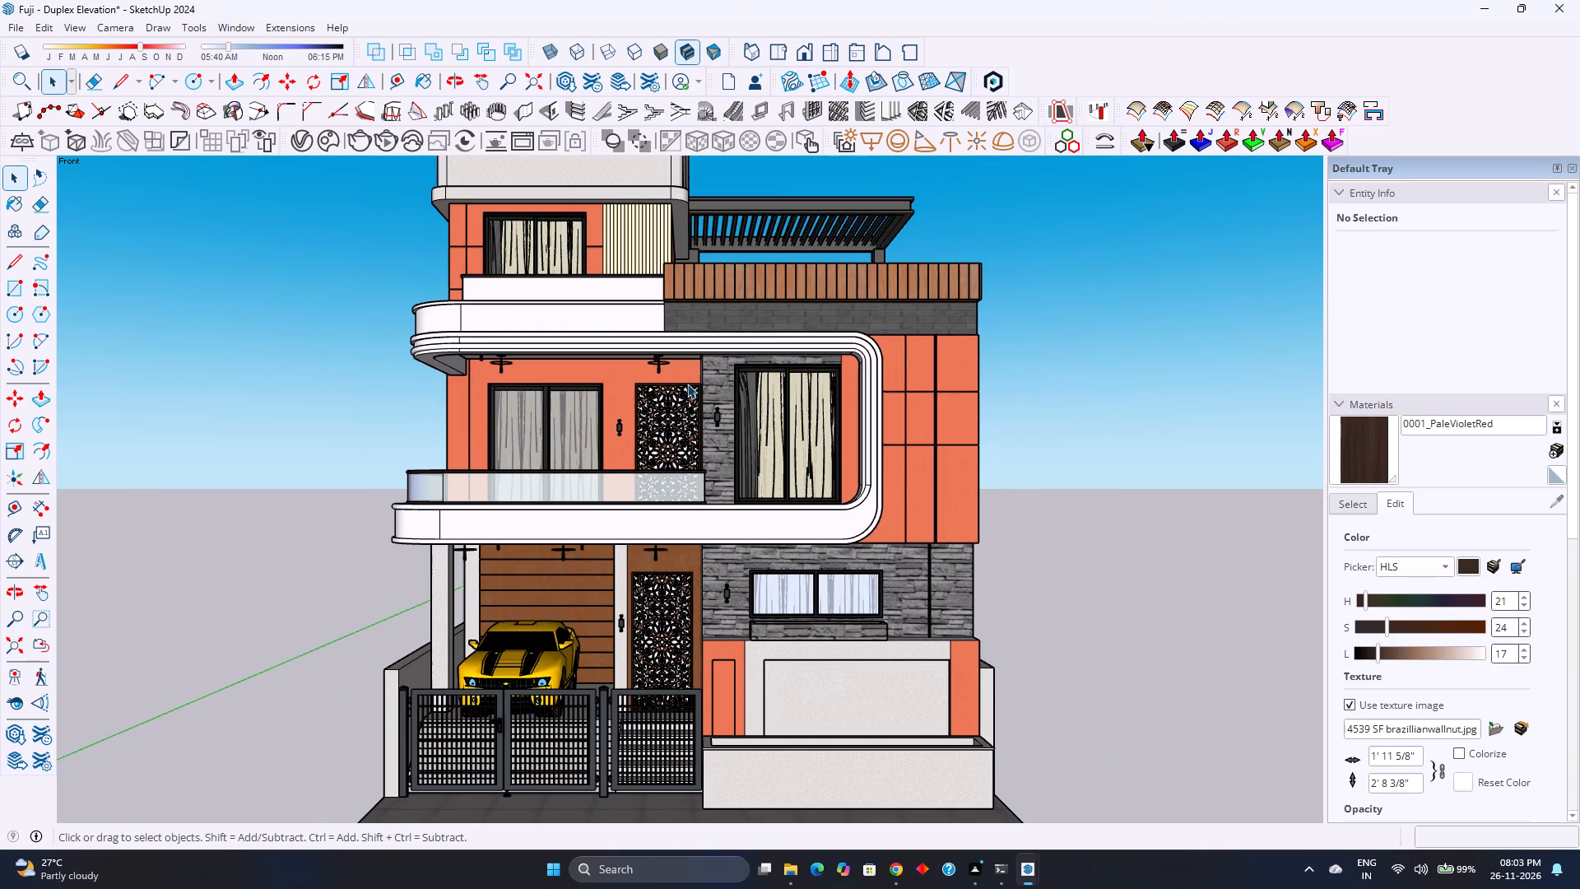
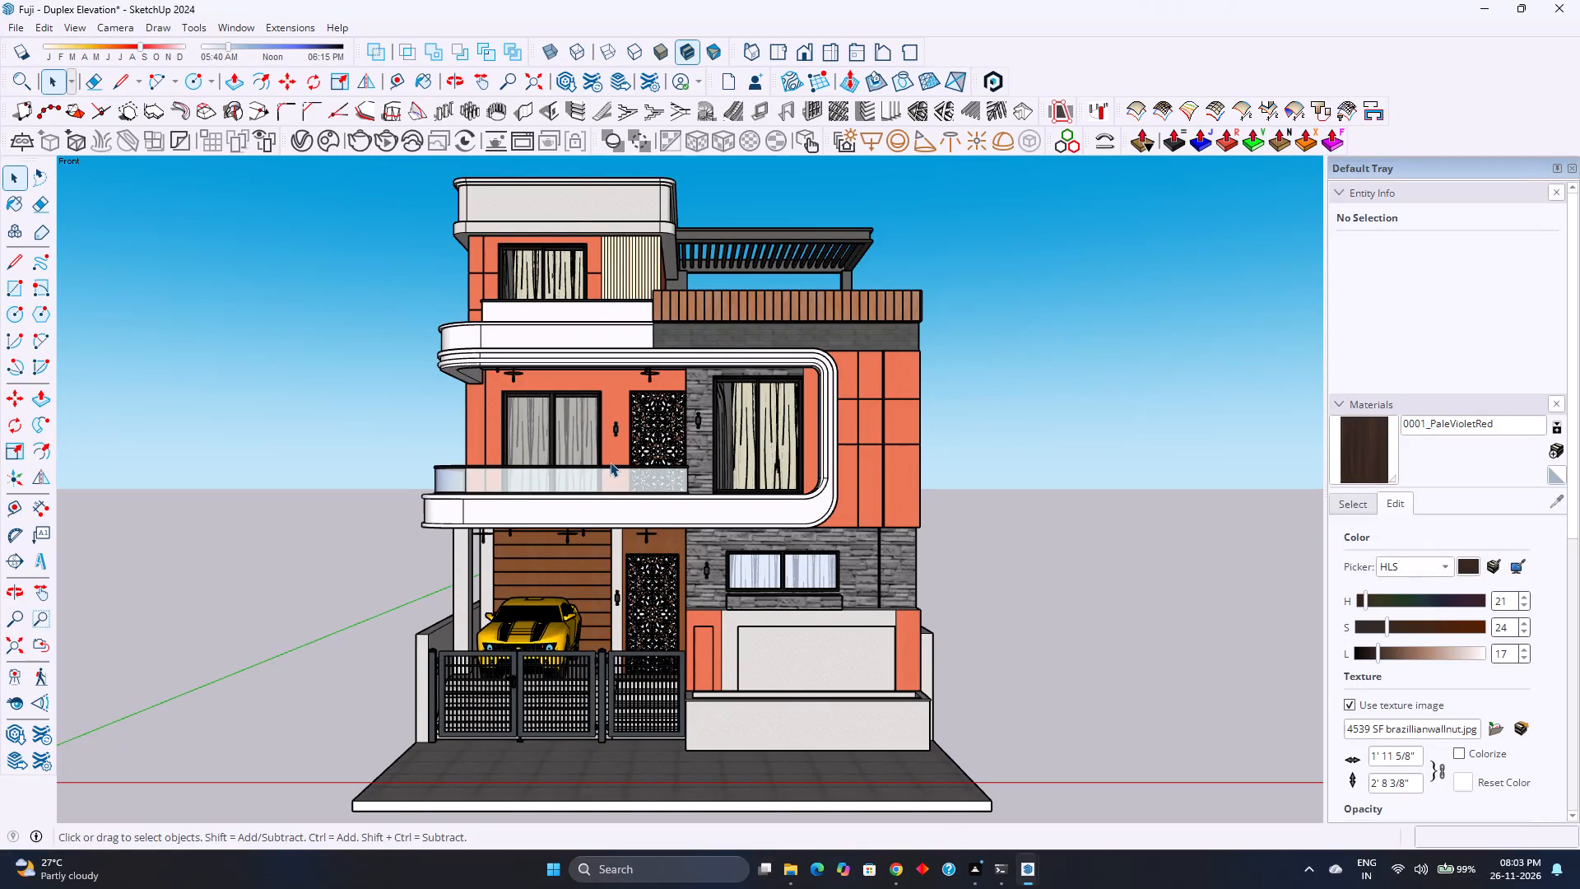
Examine the duplex's front facade as a whole and close up around the balcony slab, glass railing, jali panels and wood-clad car porch.
{"action": "scroll", "coordinate": [580, 538], "scroll_direction": "down", "scroll_amount": 3}
{"action": "scroll", "coordinate": [579, 542], "scroll_direction": "up", "scroll_amount": 4}
{"action": "scroll", "coordinate": [579, 542], "scroll_direction": "down", "scroll_amount": 3}
{"action": "scroll", "coordinate": [579, 542], "scroll_direction": "up", "scroll_amount": 3}
{"action": "scroll", "coordinate": [579, 542], "scroll_direction": "down", "scroll_amount": 4}
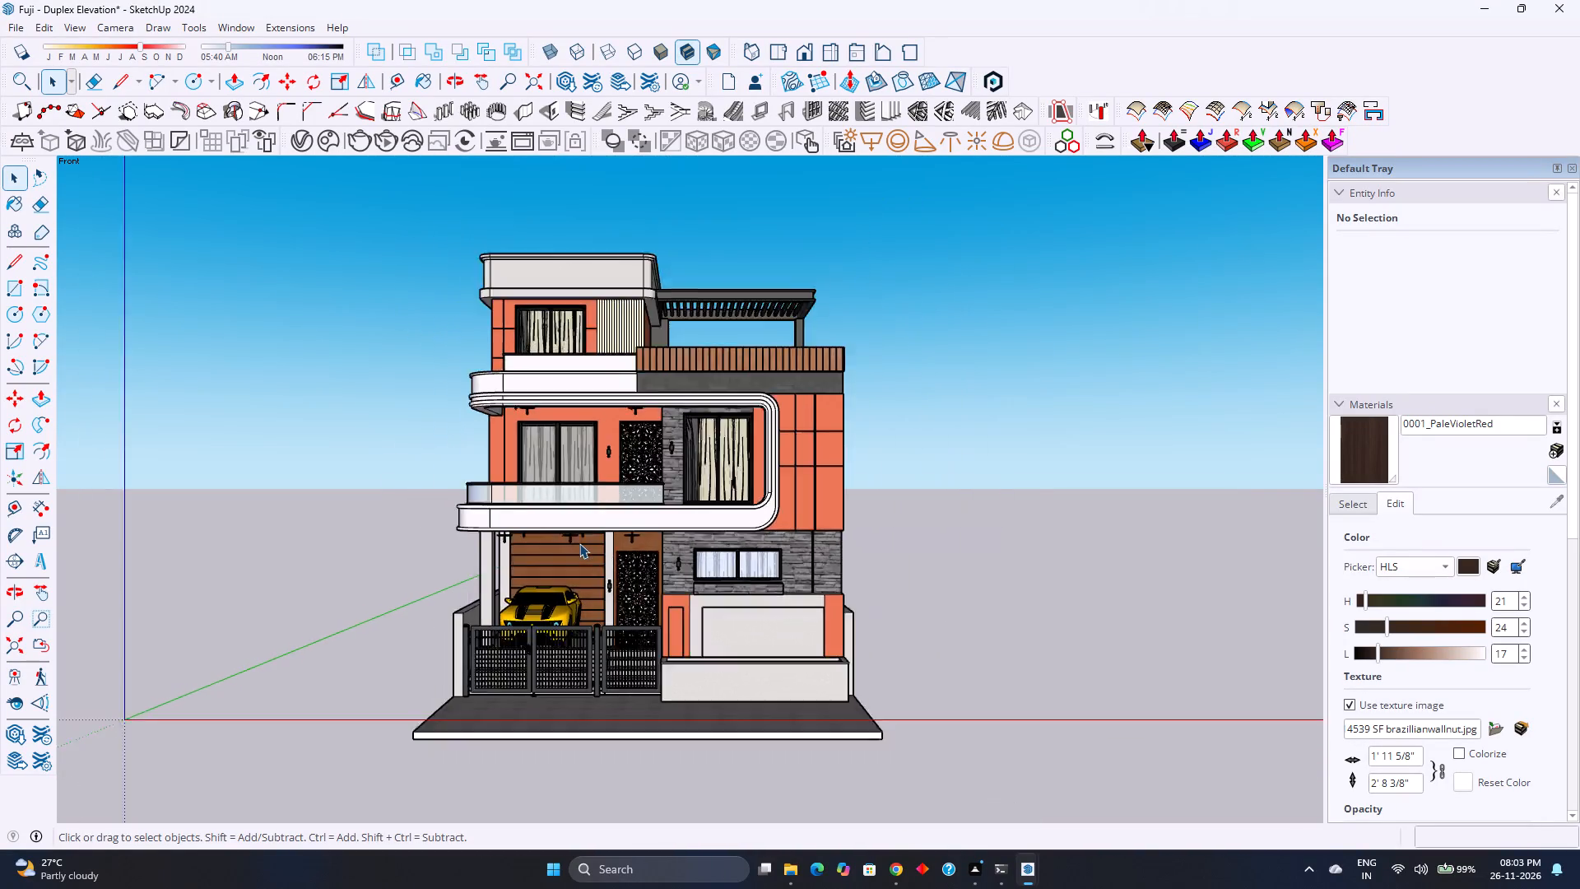
{"action": "scroll", "coordinate": [579, 543], "scroll_direction": "up", "scroll_amount": 3}
{"action": "scroll", "coordinate": [579, 543], "scroll_direction": "down", "scroll_amount": 3}
{"action": "scroll", "coordinate": [579, 555], "scroll_direction": "up", "scroll_amount": 3}
{"action": "scroll", "coordinate": [579, 555], "scroll_direction": "down", "scroll_amount": 3}
{"action": "scroll", "coordinate": [579, 555], "scroll_direction": "up", "scroll_amount": 3}
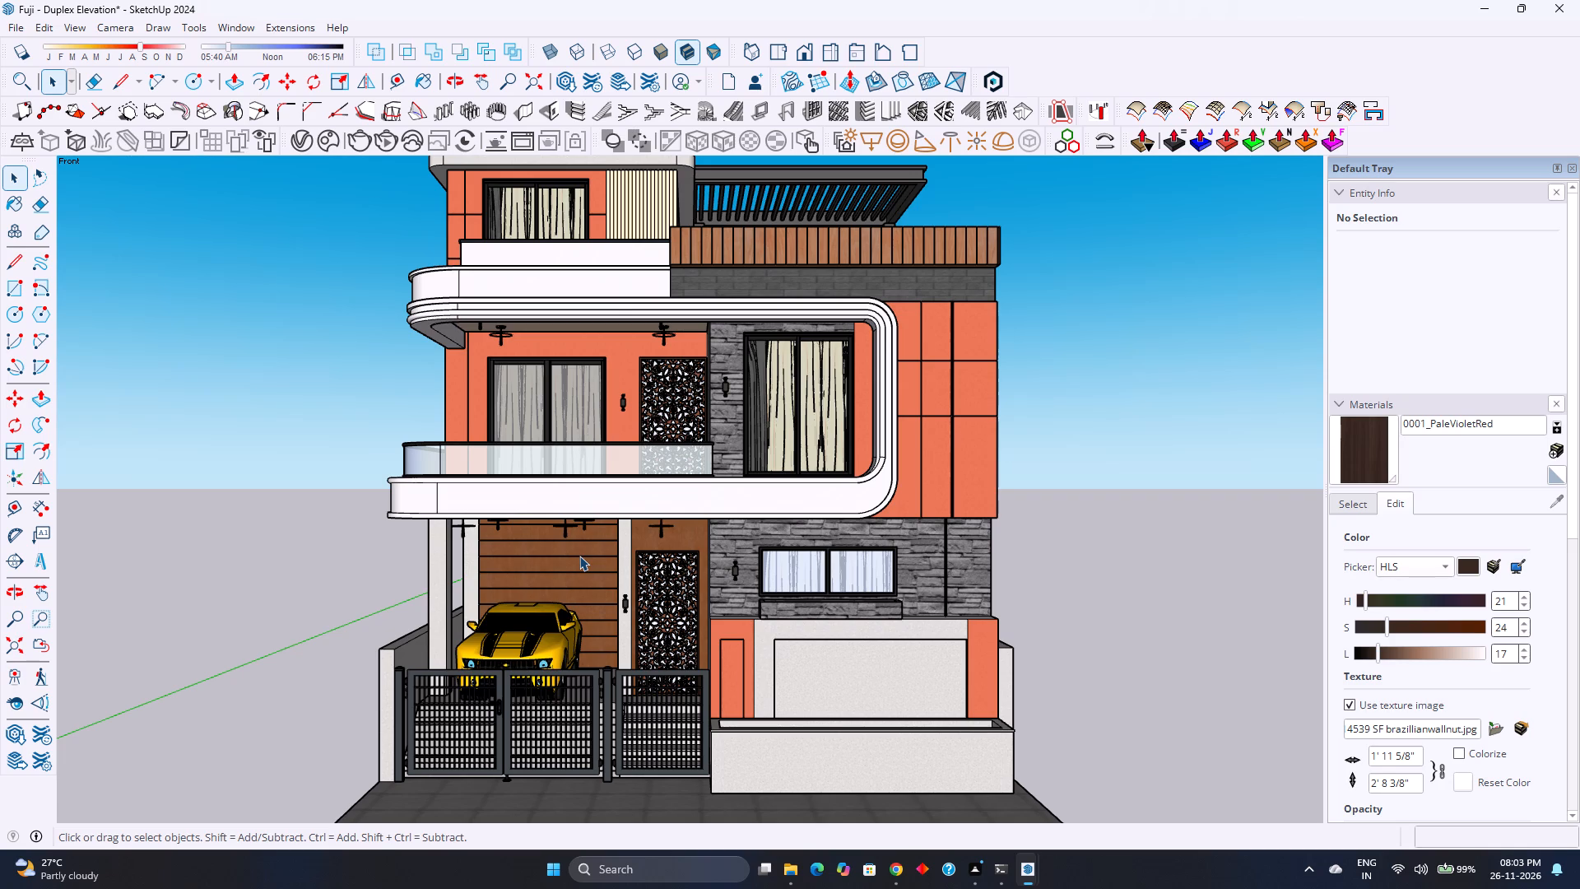
{"action": "scroll", "coordinate": [575, 500], "scroll_direction": "up", "scroll_amount": 2}
{"action": "scroll", "coordinate": [577, 506], "scroll_direction": "down", "scroll_amount": 1}
{"action": "scroll", "coordinate": [577, 506], "scroll_direction": "up", "scroll_amount": 2}
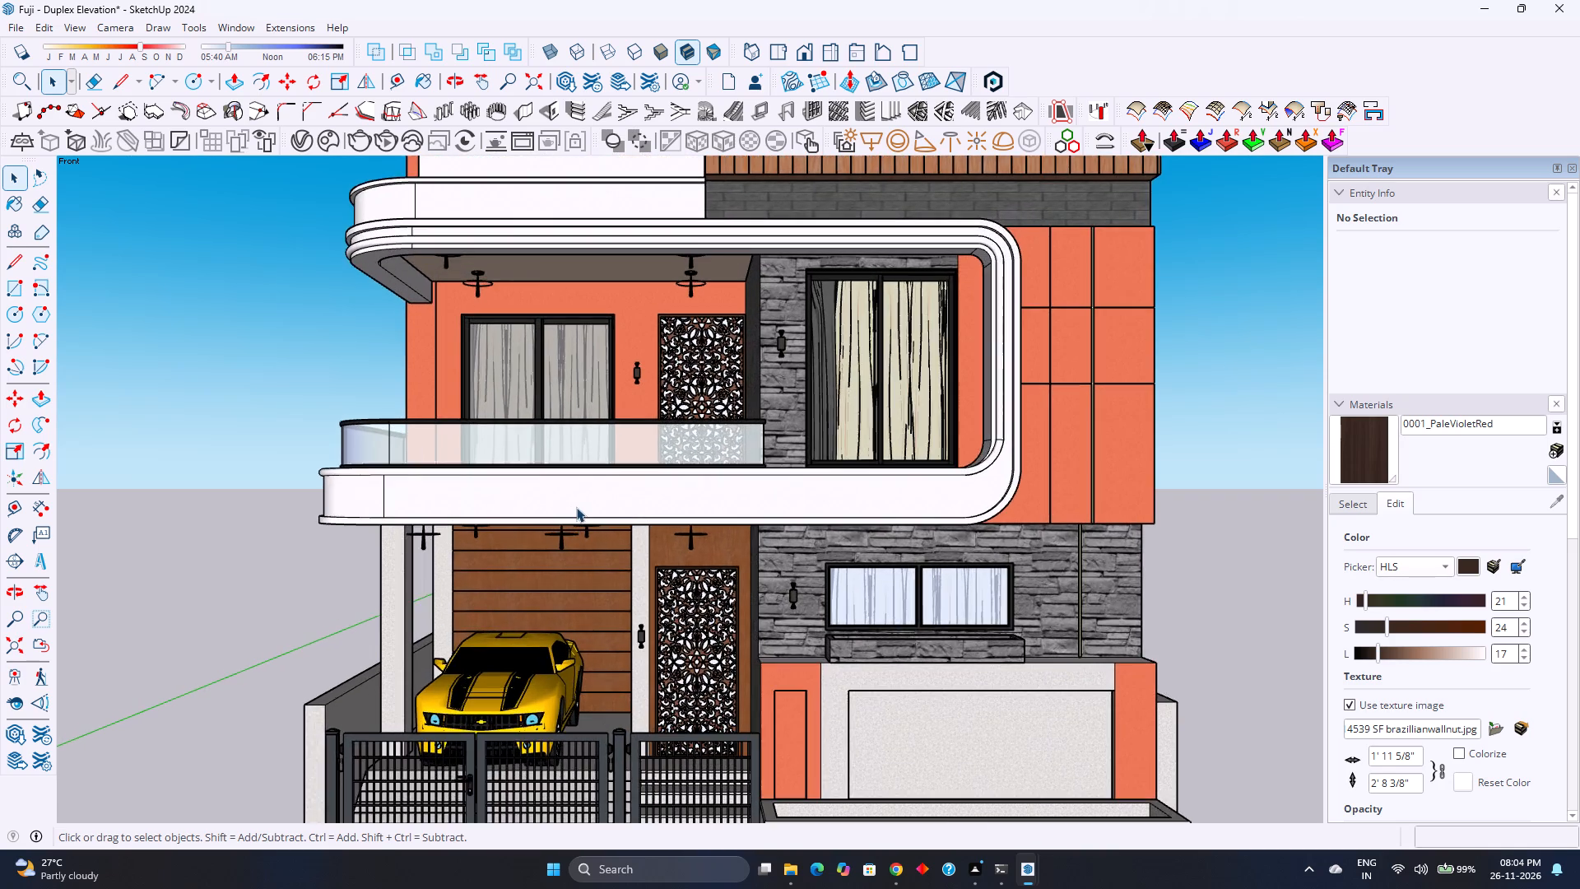
{"action": "scroll", "coordinate": [577, 510], "scroll_direction": "up", "scroll_amount": 4}
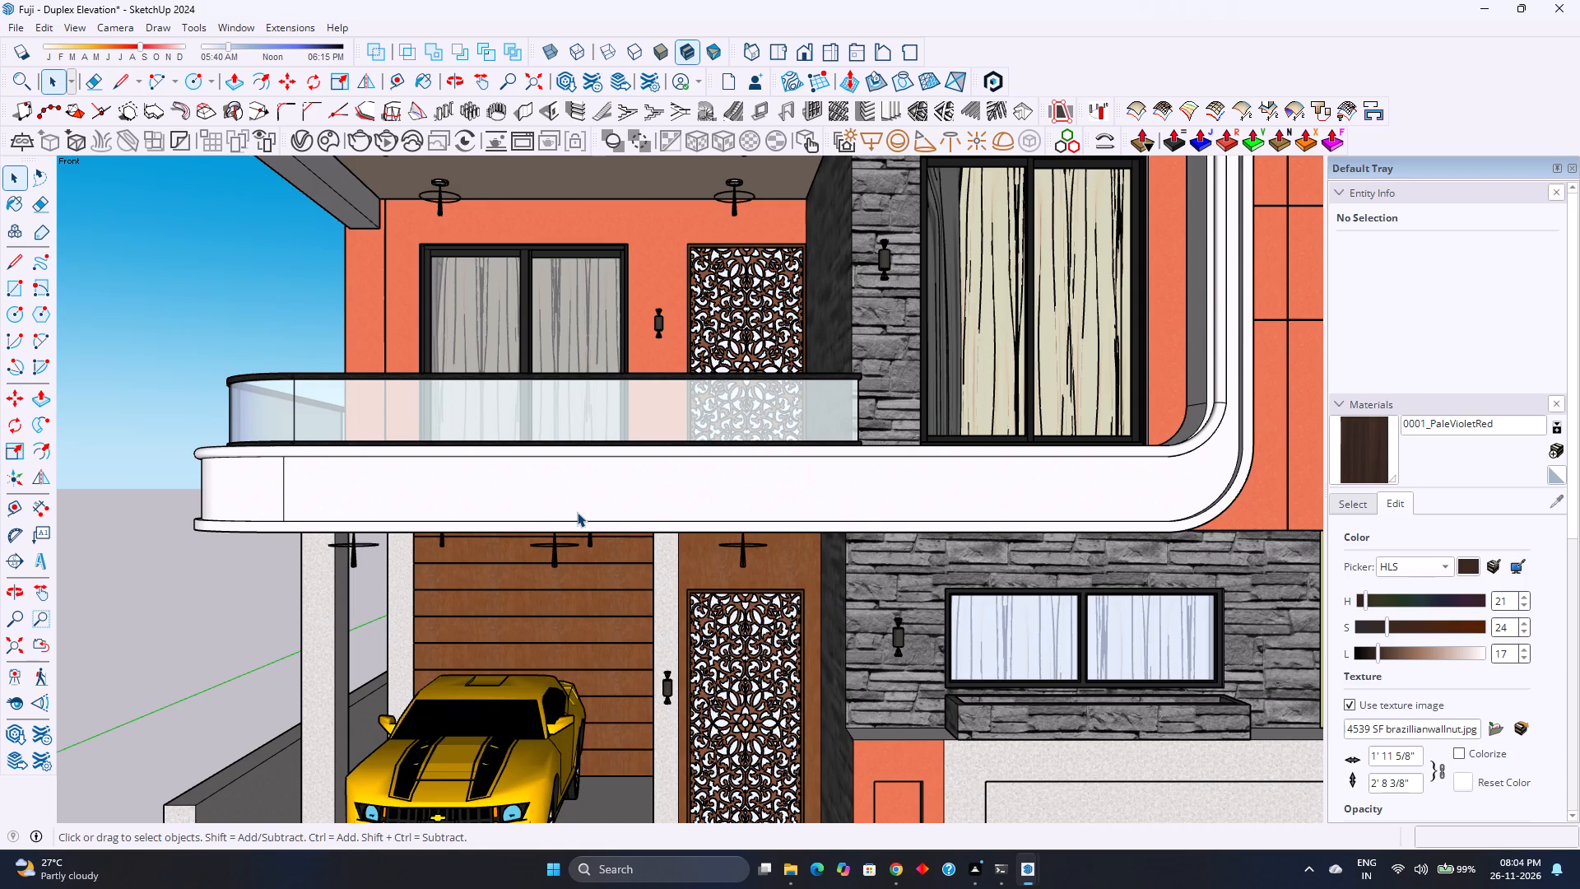
{"action": "scroll", "coordinate": [577, 514], "scroll_direction": "up", "scroll_amount": 5}
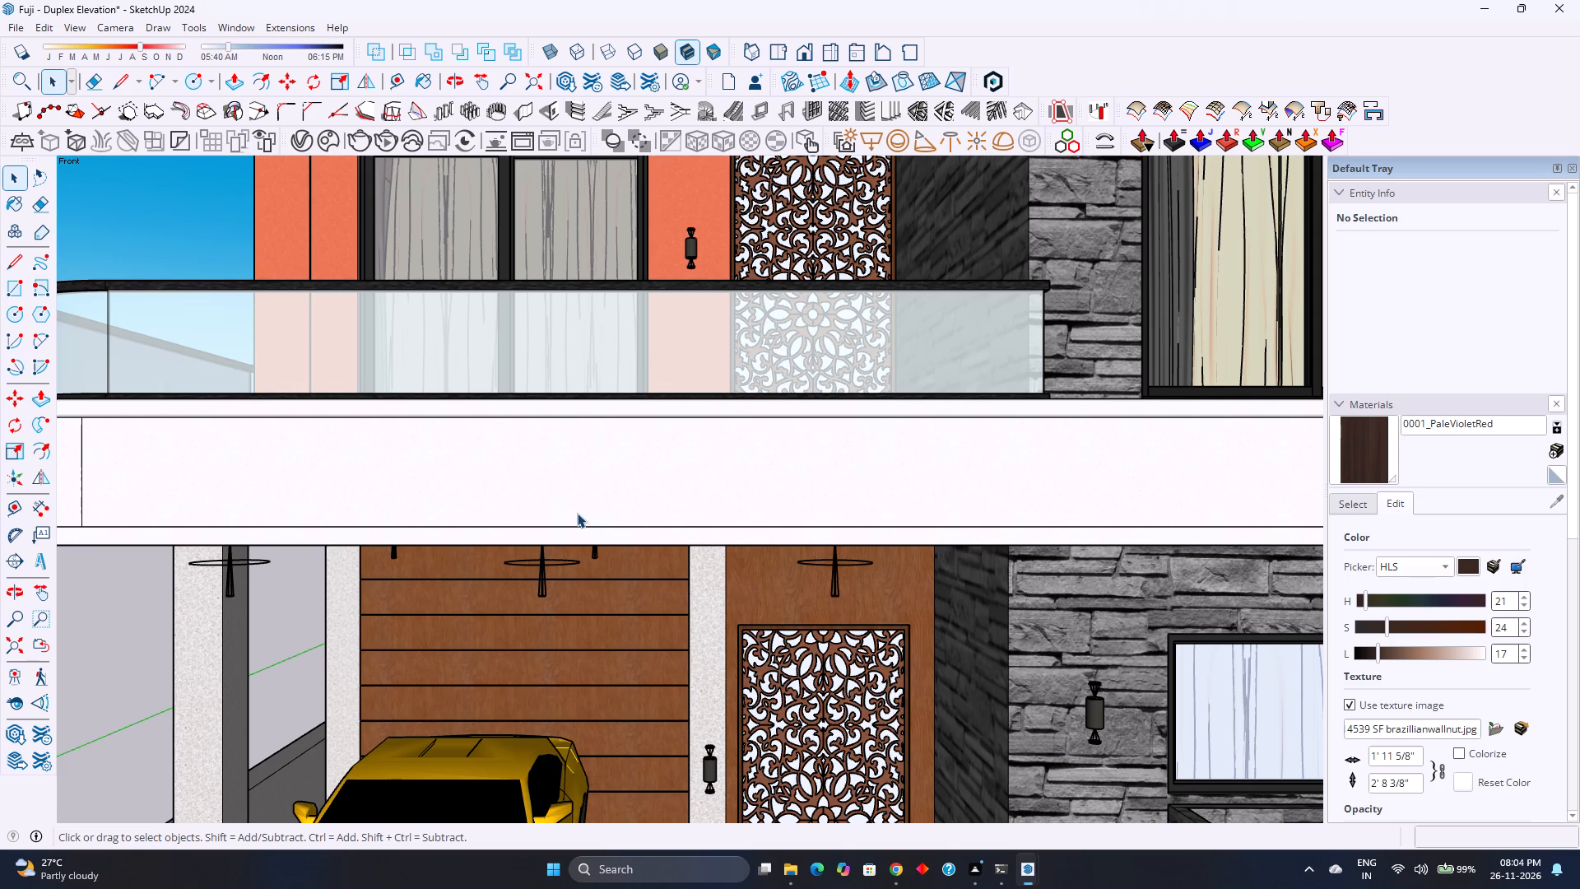
{"action": "scroll", "coordinate": [577, 512], "scroll_direction": "up", "scroll_amount": 3}
{"action": "scroll", "coordinate": [577, 512], "scroll_direction": "down", "scroll_amount": 4}
{"action": "scroll", "coordinate": [577, 512], "scroll_direction": "up", "scroll_amount": 5}
{"action": "scroll", "coordinate": [577, 512], "scroll_direction": "down", "scroll_amount": 4}
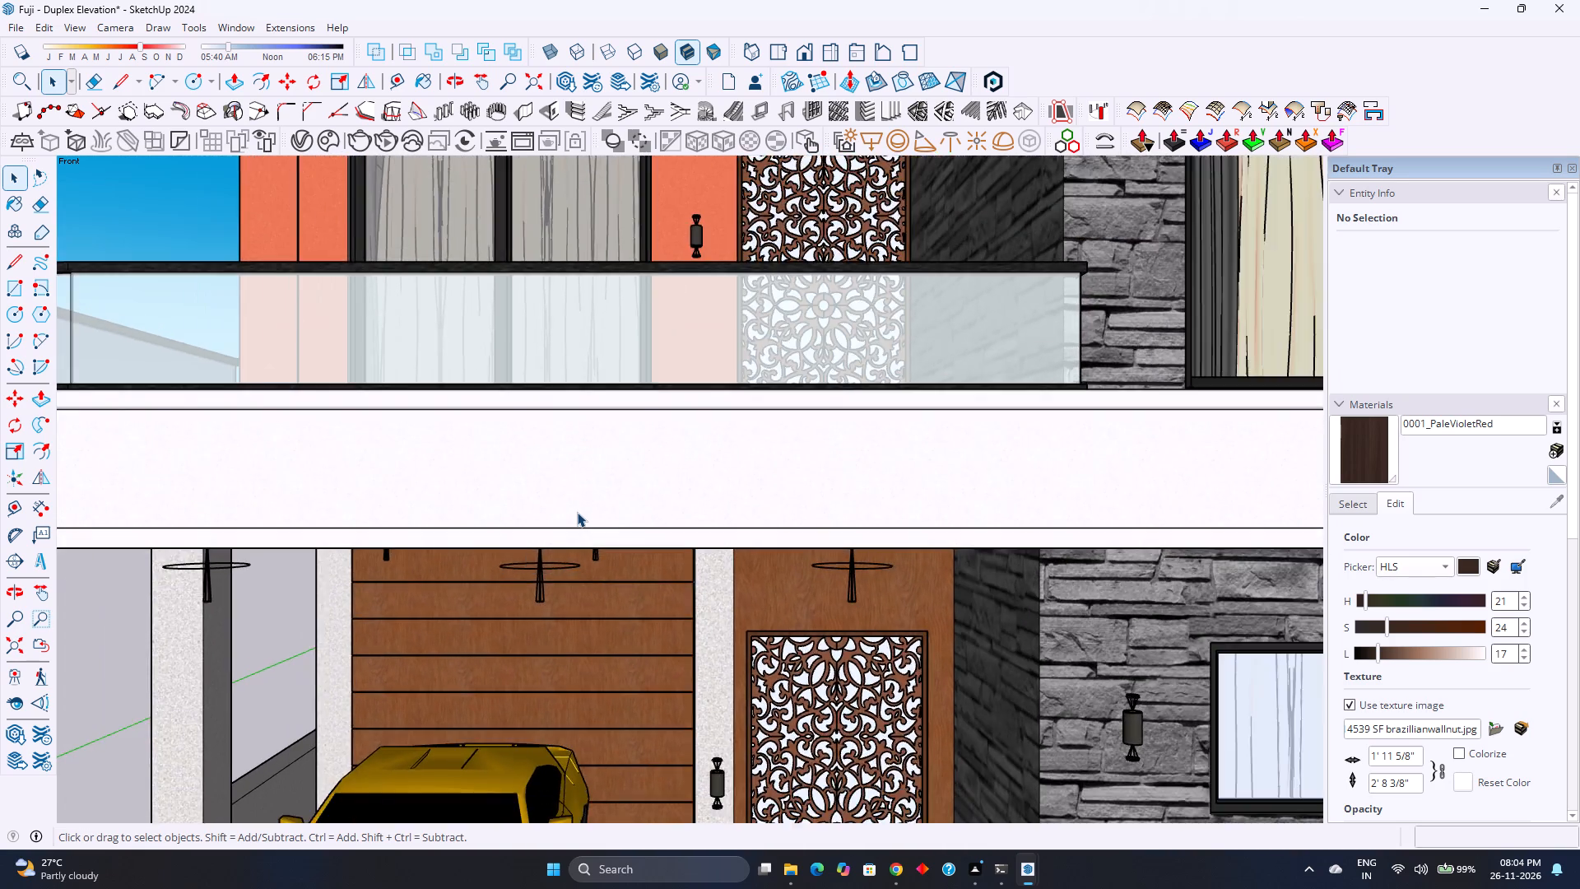
{"action": "scroll", "coordinate": [577, 512], "scroll_direction": "up", "scroll_amount": 4}
{"action": "scroll", "coordinate": [577, 512], "scroll_direction": "down", "scroll_amount": 2}
{"action": "scroll", "coordinate": [577, 512], "scroll_direction": "up", "scroll_amount": 2}
{"action": "scroll", "coordinate": [577, 512], "scroll_direction": "down", "scroll_amount": 4}
{"action": "scroll", "coordinate": [578, 512], "scroll_direction": "up", "scroll_amount": 2}
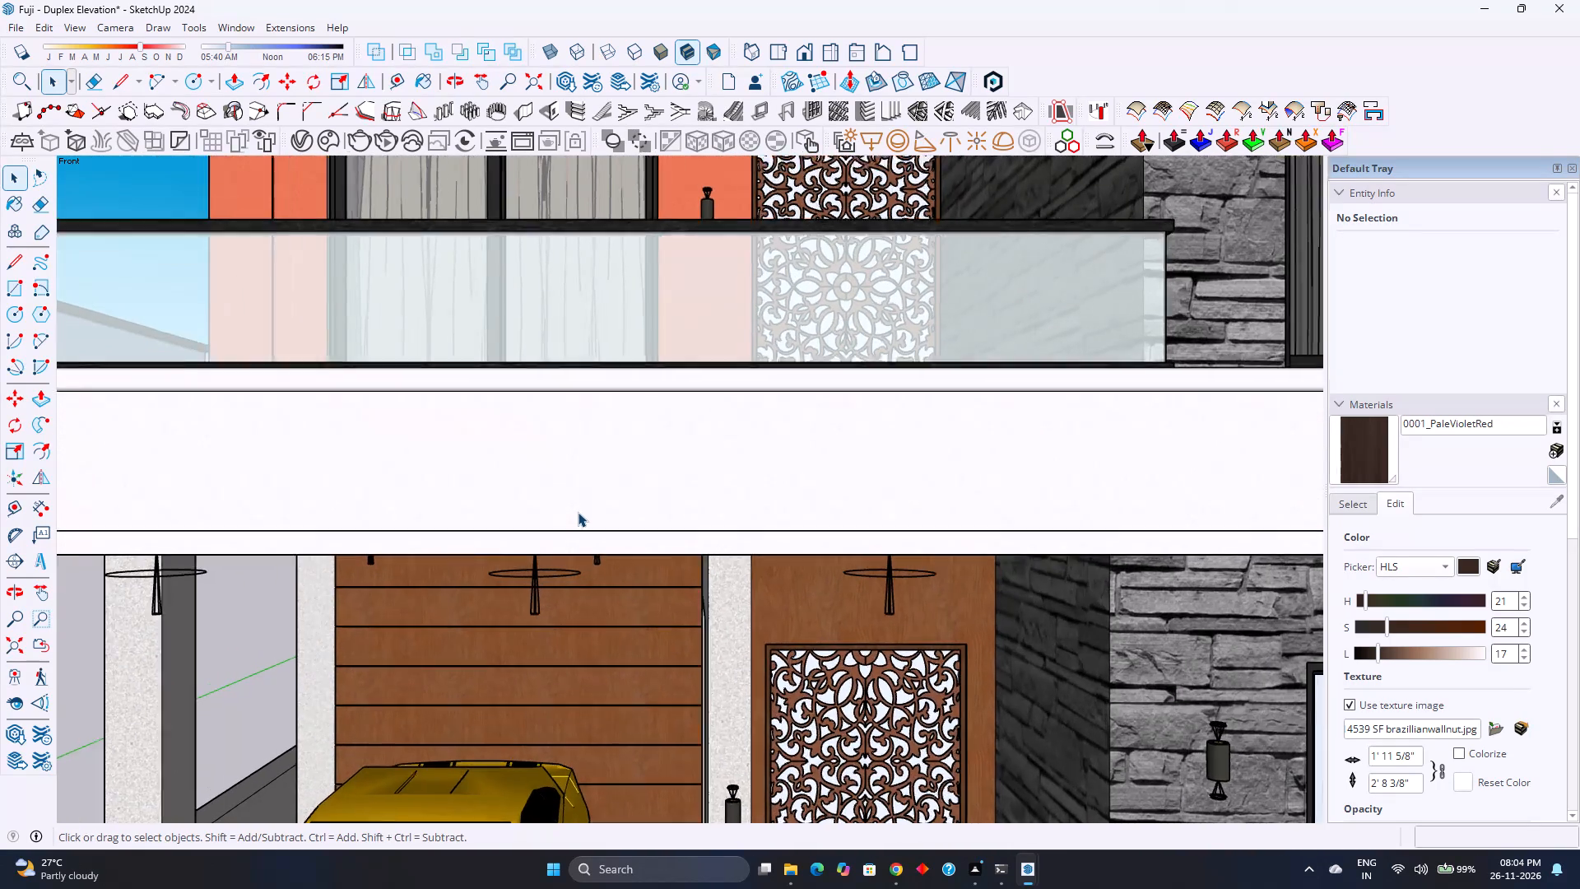
{"action": "scroll", "coordinate": [578, 512], "scroll_direction": "up", "scroll_amount": 3}
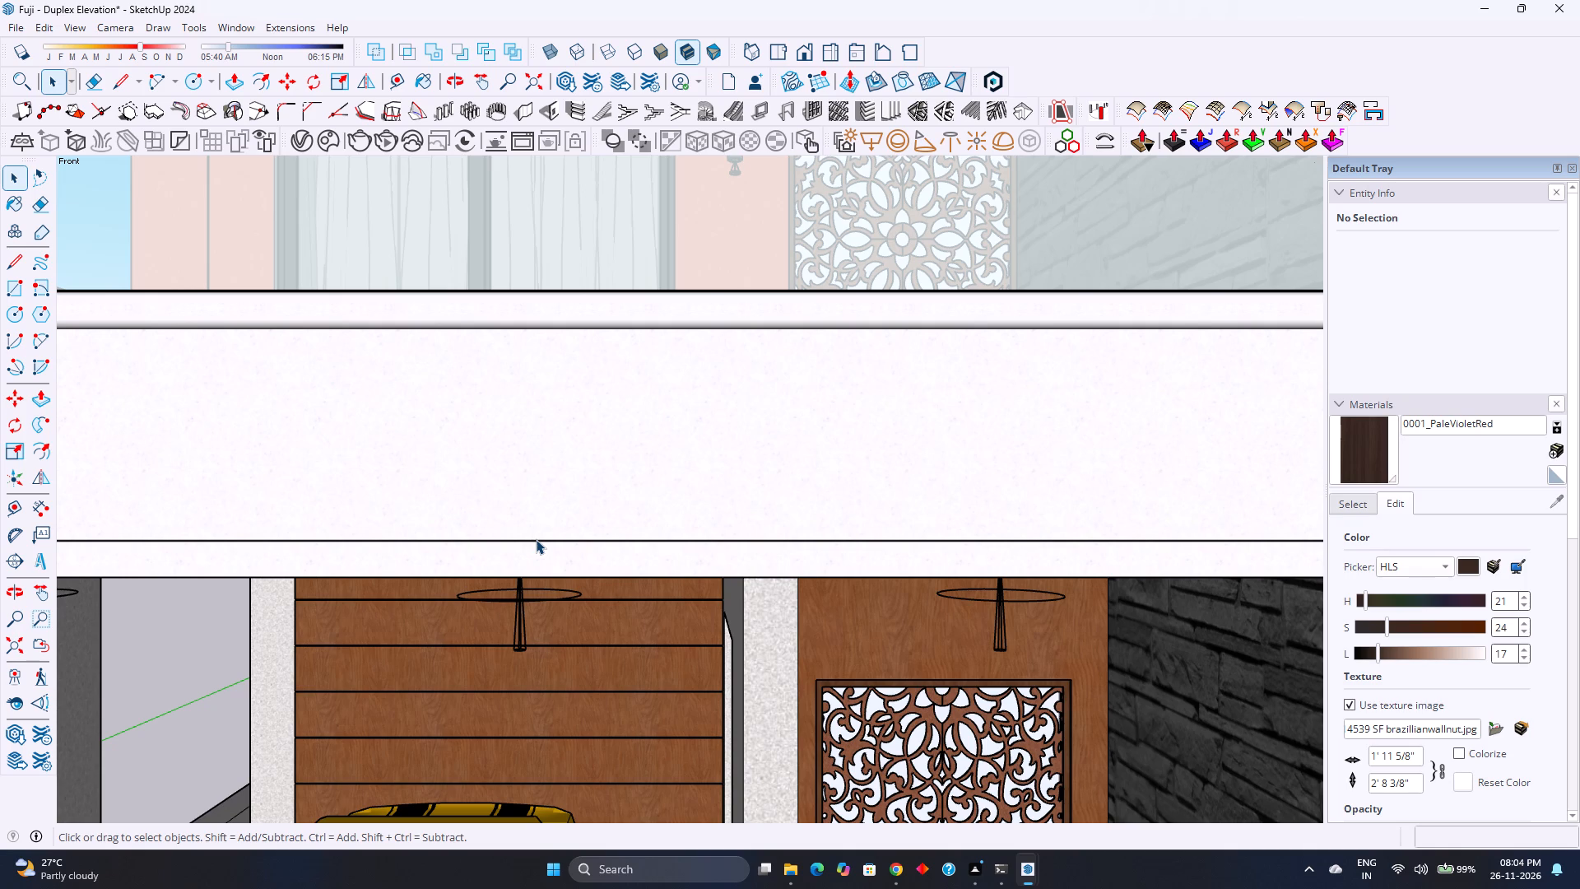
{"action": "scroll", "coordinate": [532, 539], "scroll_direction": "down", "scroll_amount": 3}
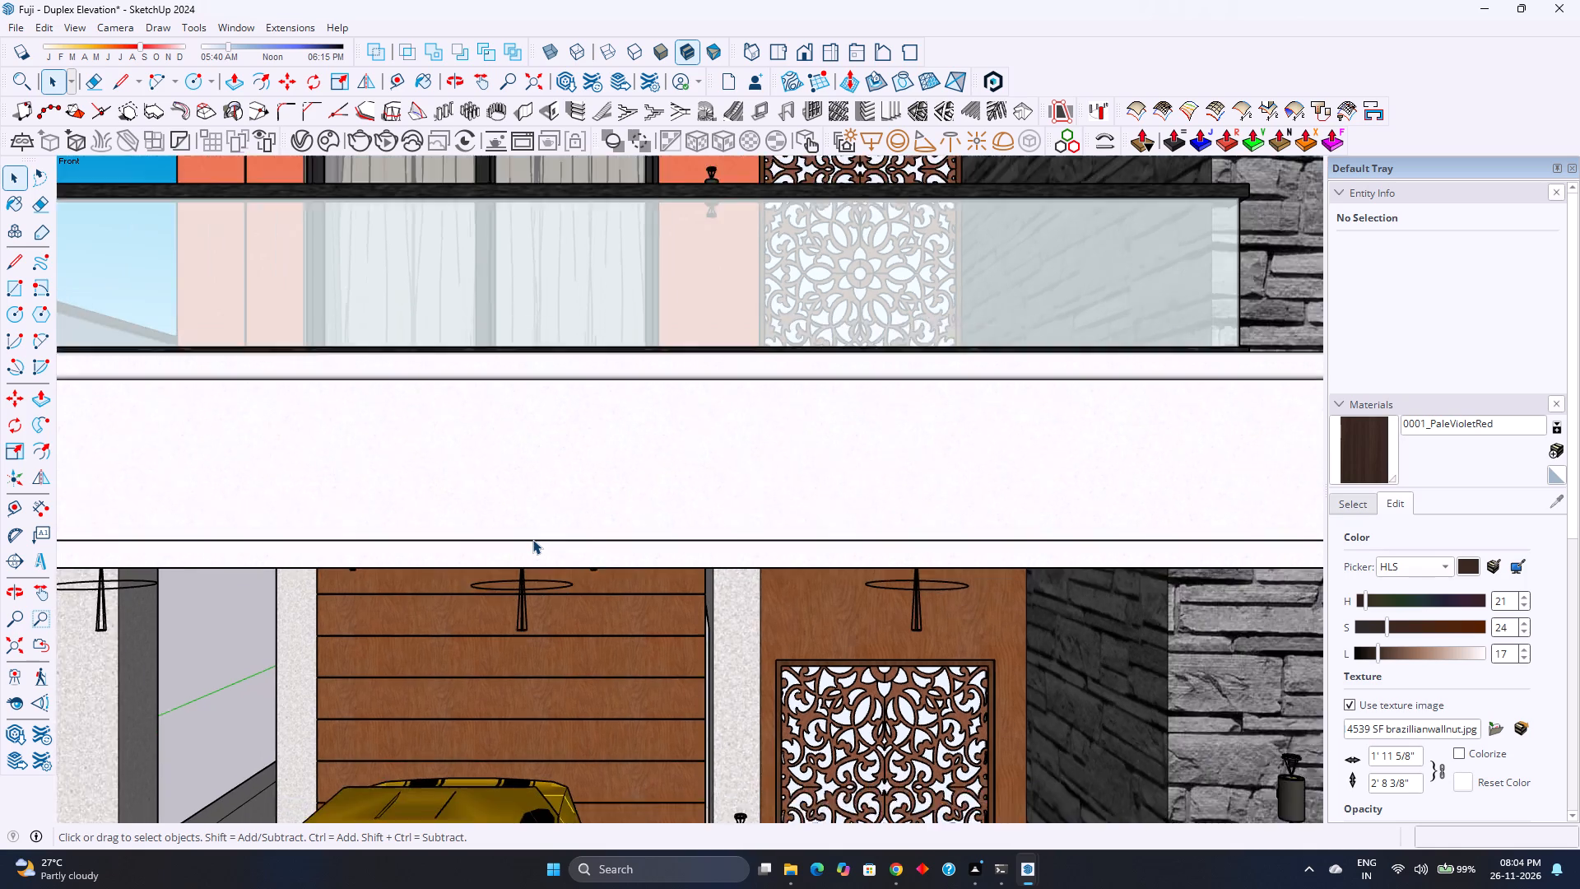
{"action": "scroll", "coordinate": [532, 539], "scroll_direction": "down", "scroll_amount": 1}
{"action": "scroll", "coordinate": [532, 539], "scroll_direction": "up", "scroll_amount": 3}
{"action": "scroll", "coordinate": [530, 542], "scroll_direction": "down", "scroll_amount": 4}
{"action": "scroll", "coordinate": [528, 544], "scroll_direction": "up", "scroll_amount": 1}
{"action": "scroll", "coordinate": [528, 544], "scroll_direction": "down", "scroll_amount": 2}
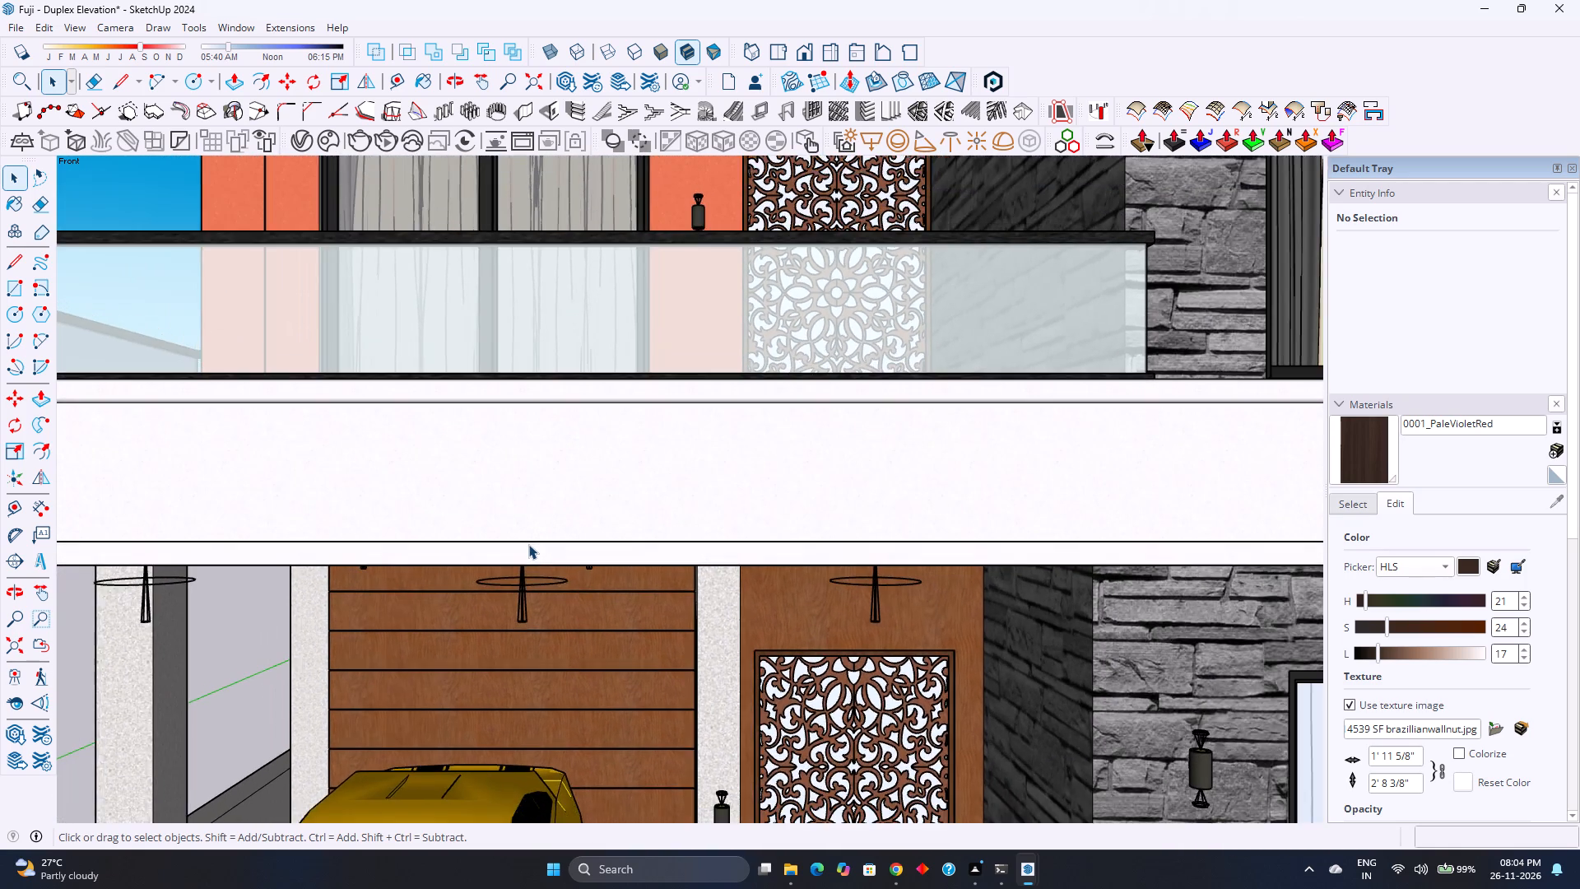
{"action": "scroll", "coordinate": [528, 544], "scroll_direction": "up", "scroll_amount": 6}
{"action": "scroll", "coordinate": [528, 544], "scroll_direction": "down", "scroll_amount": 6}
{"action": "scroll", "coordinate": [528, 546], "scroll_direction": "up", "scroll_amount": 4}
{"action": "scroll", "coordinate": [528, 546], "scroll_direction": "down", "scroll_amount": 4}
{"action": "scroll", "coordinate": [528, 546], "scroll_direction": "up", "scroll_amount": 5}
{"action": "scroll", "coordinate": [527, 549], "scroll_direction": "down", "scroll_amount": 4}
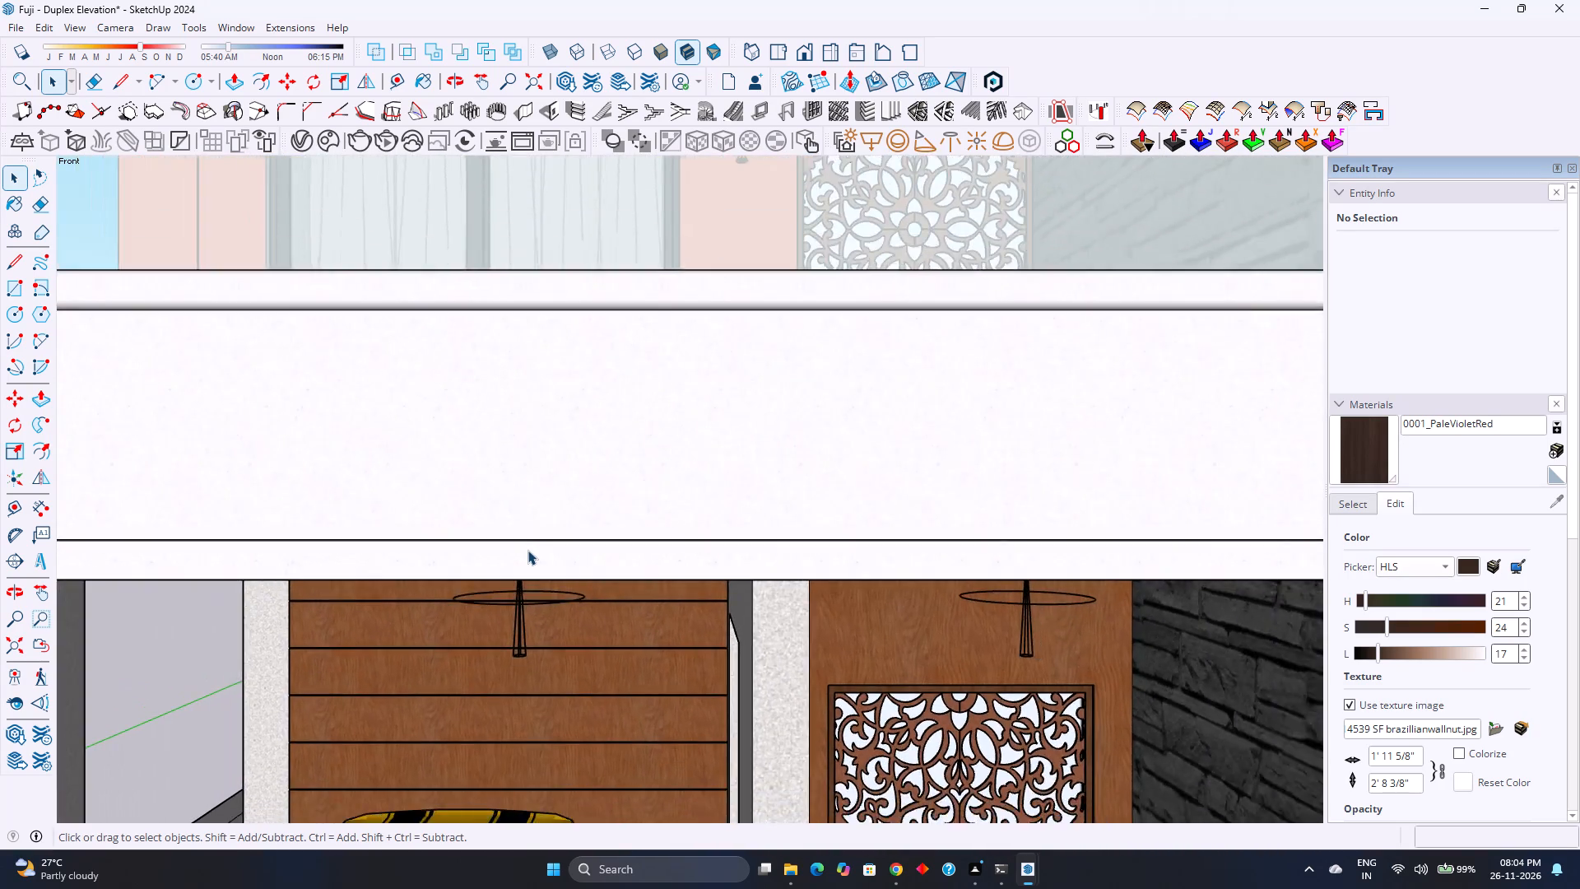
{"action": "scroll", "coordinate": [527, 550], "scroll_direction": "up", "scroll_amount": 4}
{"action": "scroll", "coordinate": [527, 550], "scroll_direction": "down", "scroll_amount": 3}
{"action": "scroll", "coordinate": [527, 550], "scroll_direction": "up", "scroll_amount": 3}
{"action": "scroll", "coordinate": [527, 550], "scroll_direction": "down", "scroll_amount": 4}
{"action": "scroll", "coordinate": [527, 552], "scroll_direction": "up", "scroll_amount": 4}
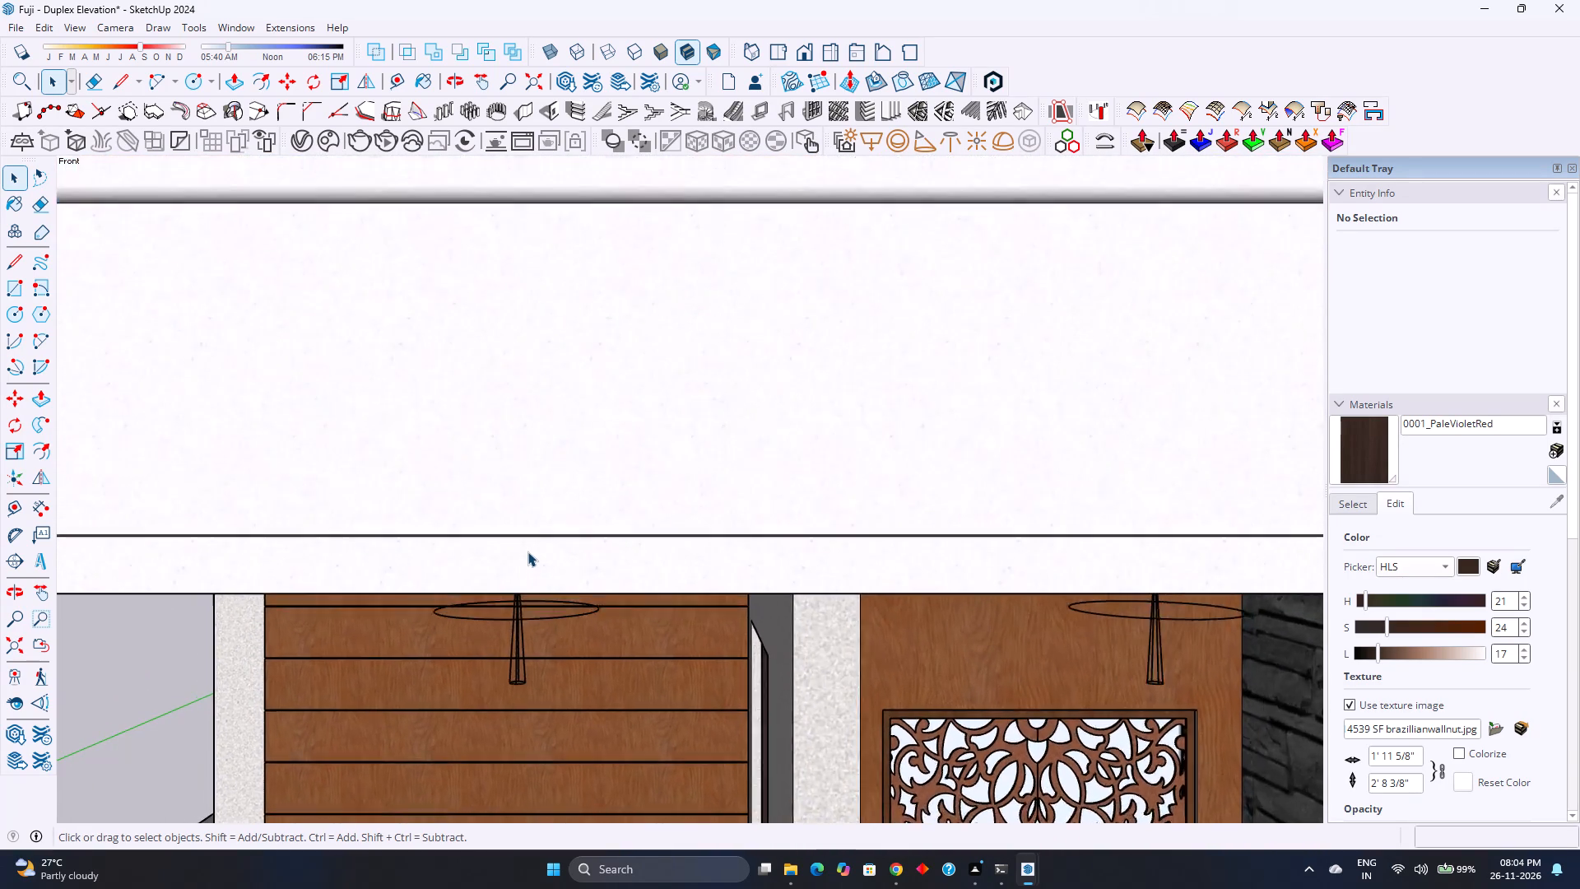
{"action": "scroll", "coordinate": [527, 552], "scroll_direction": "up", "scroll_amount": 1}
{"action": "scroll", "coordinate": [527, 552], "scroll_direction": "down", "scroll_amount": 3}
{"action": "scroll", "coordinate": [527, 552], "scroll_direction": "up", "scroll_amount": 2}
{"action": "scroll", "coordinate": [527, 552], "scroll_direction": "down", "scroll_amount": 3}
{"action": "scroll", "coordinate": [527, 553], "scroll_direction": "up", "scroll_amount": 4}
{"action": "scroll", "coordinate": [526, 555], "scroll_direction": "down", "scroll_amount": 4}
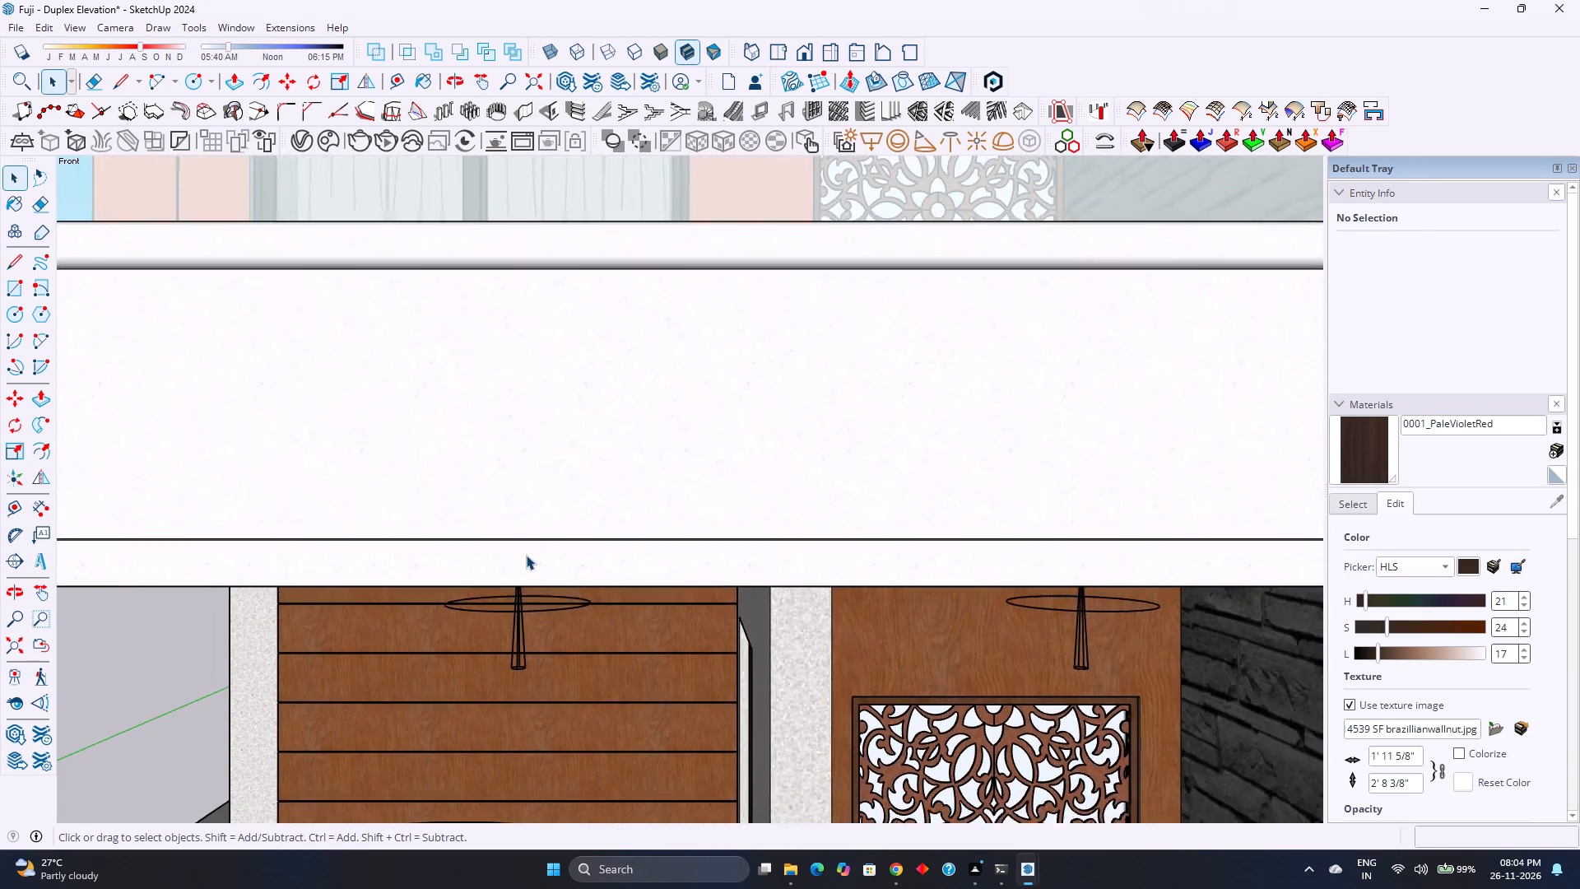
Fit the whole duplex in the standard Front view and save the model under its existing file name.
{"action": "scroll", "coordinate": [526, 555], "scroll_direction": "down", "scroll_amount": 17}
{"action": "scroll", "coordinate": [526, 550], "scroll_direction": "down", "scroll_amount": 16}
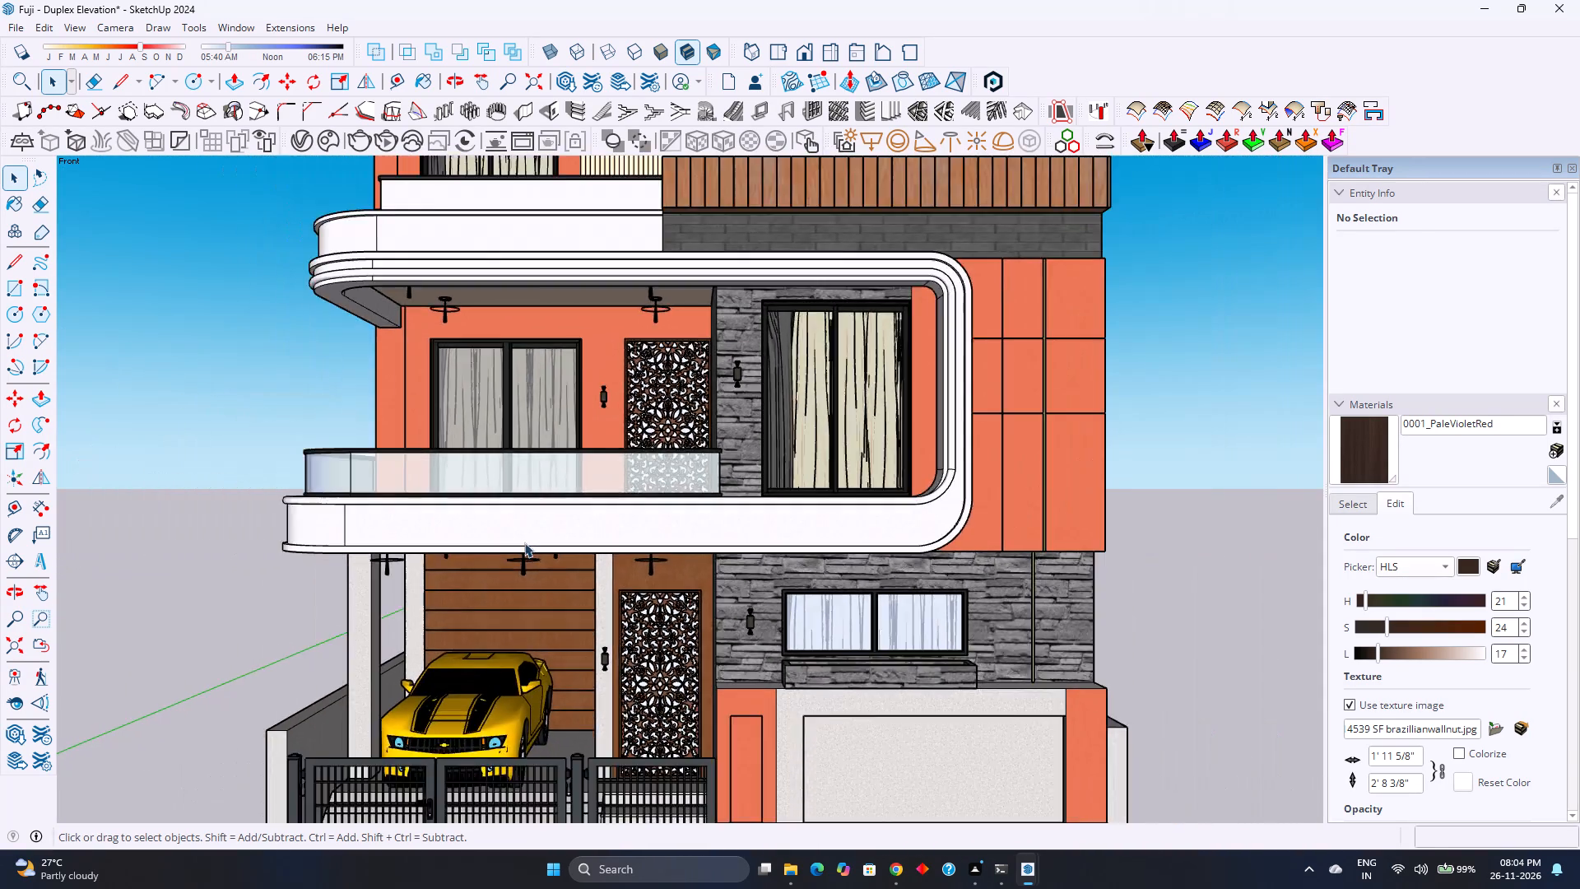
{"action": "scroll", "coordinate": [524, 542], "scroll_direction": "down", "scroll_amount": 4}
{"action": "left_click", "coordinate": [17, 652]}
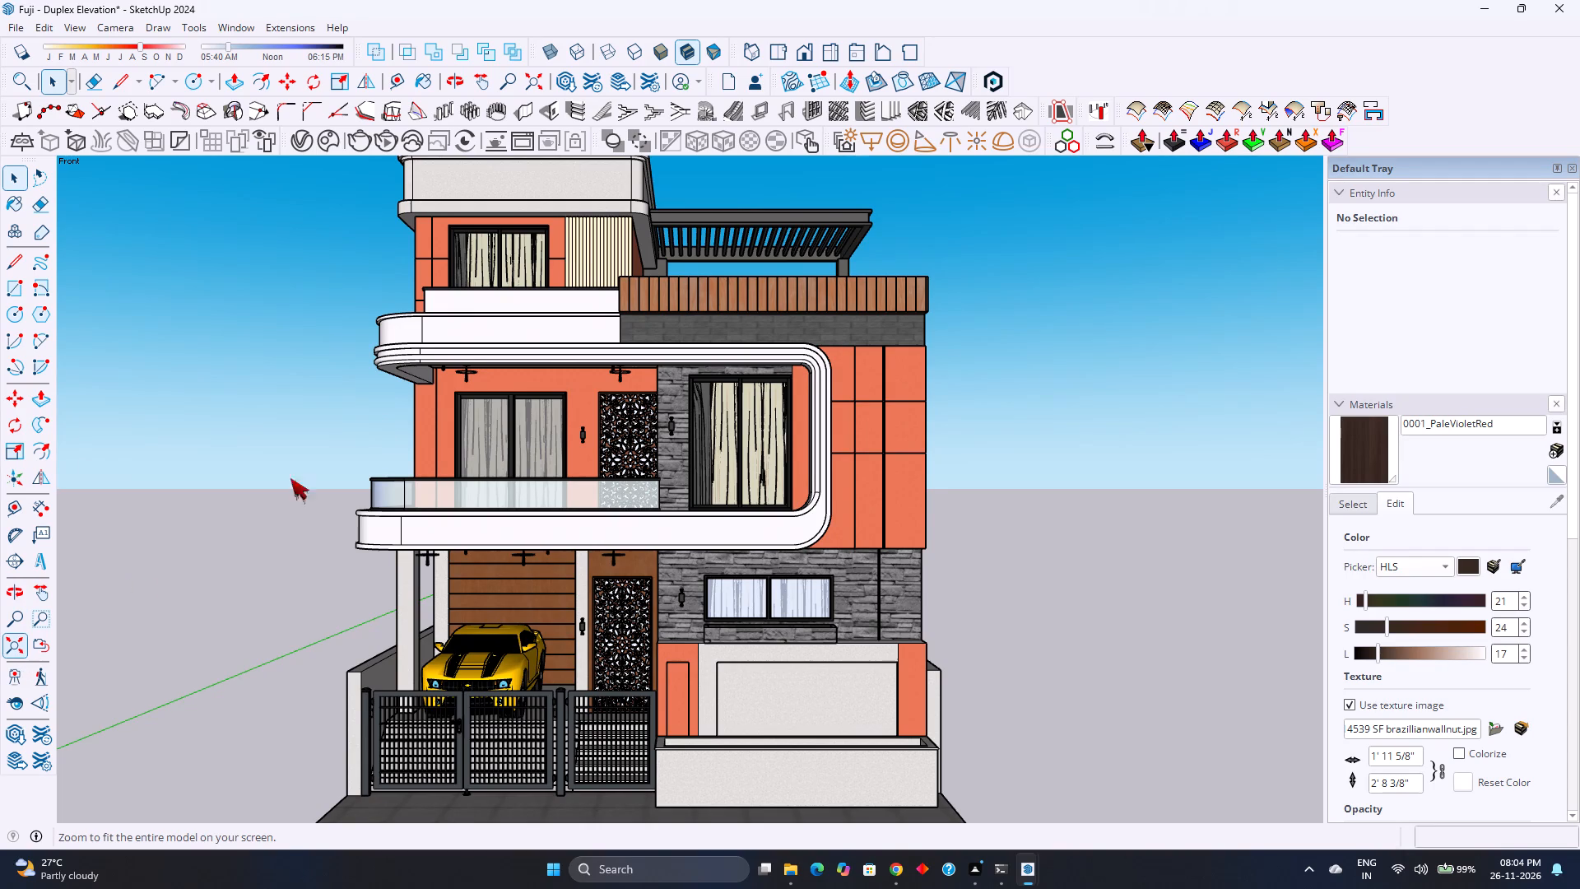
{"action": "left_click", "coordinate": [799, 44]}
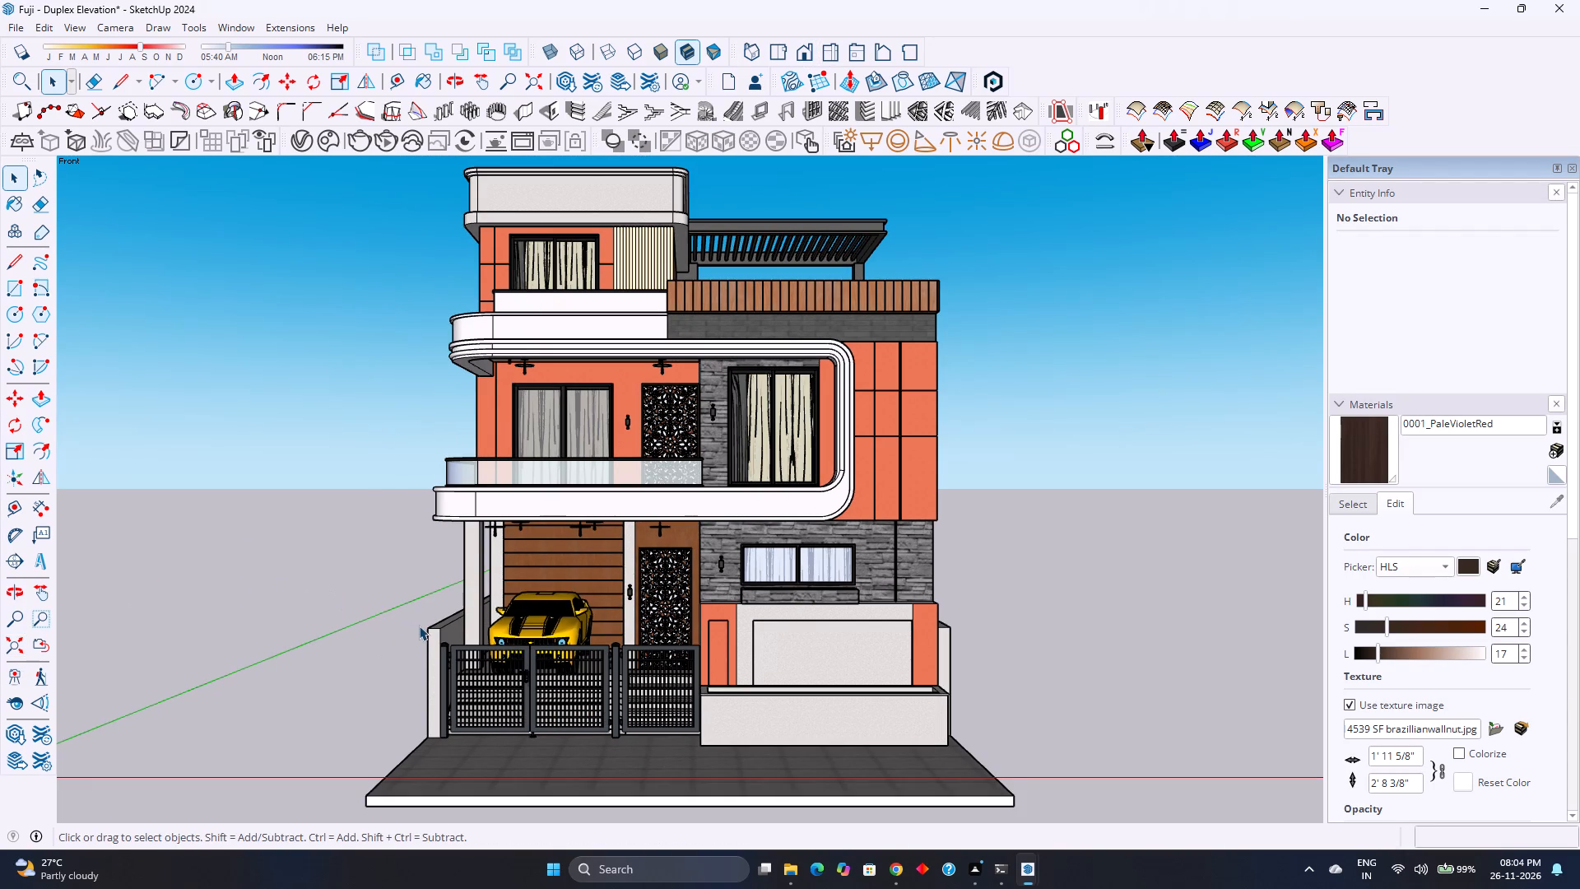
{"action": "left_click", "coordinate": [22, 31]}
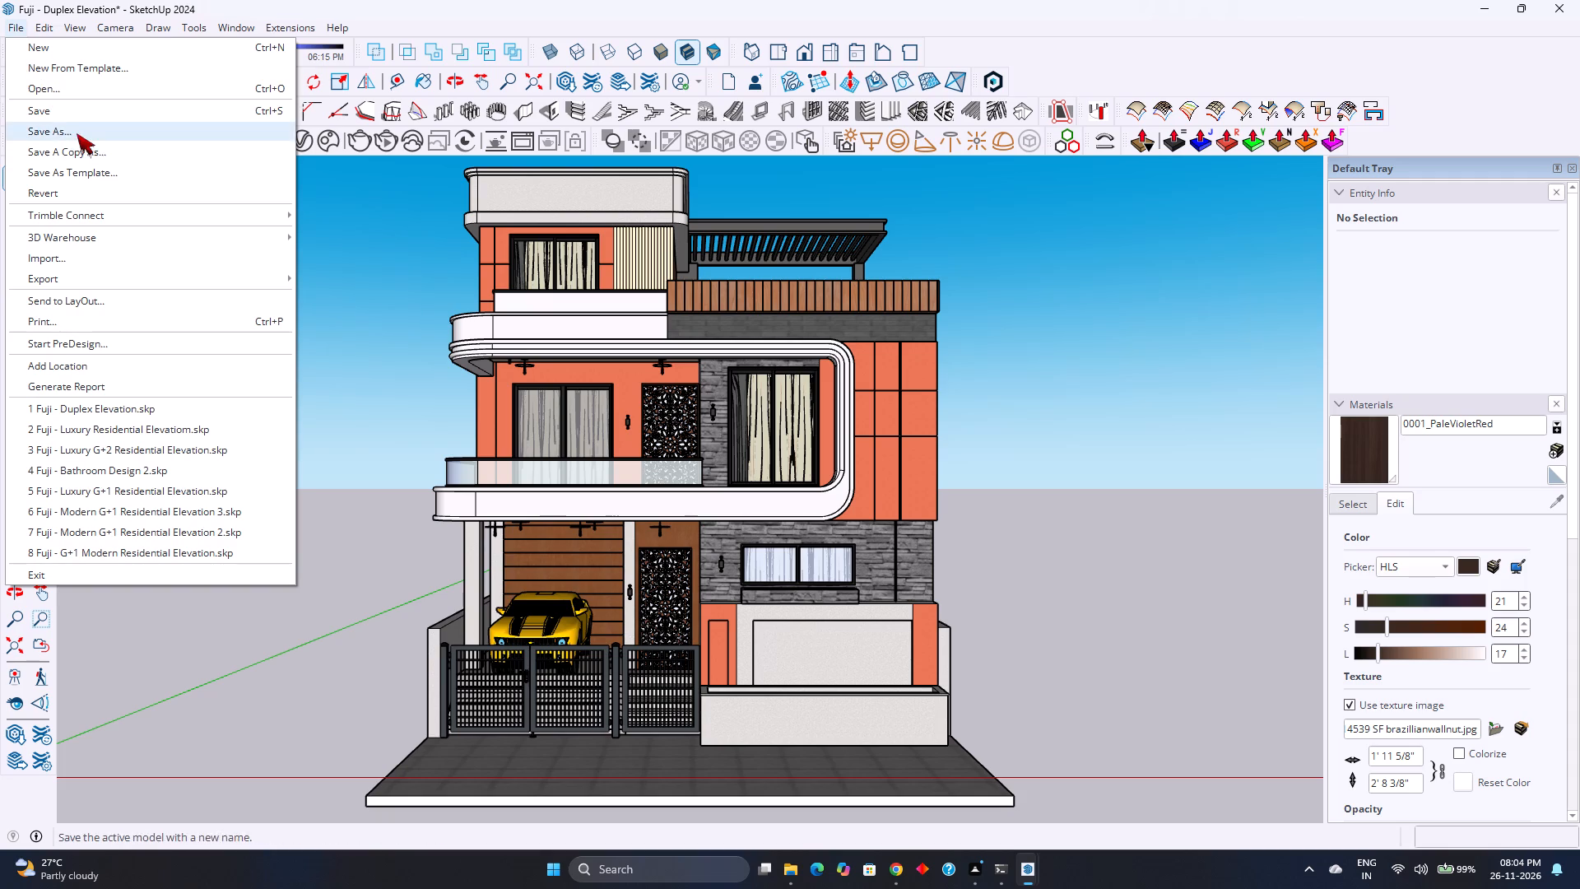
{"action": "left_click", "coordinate": [77, 116]}
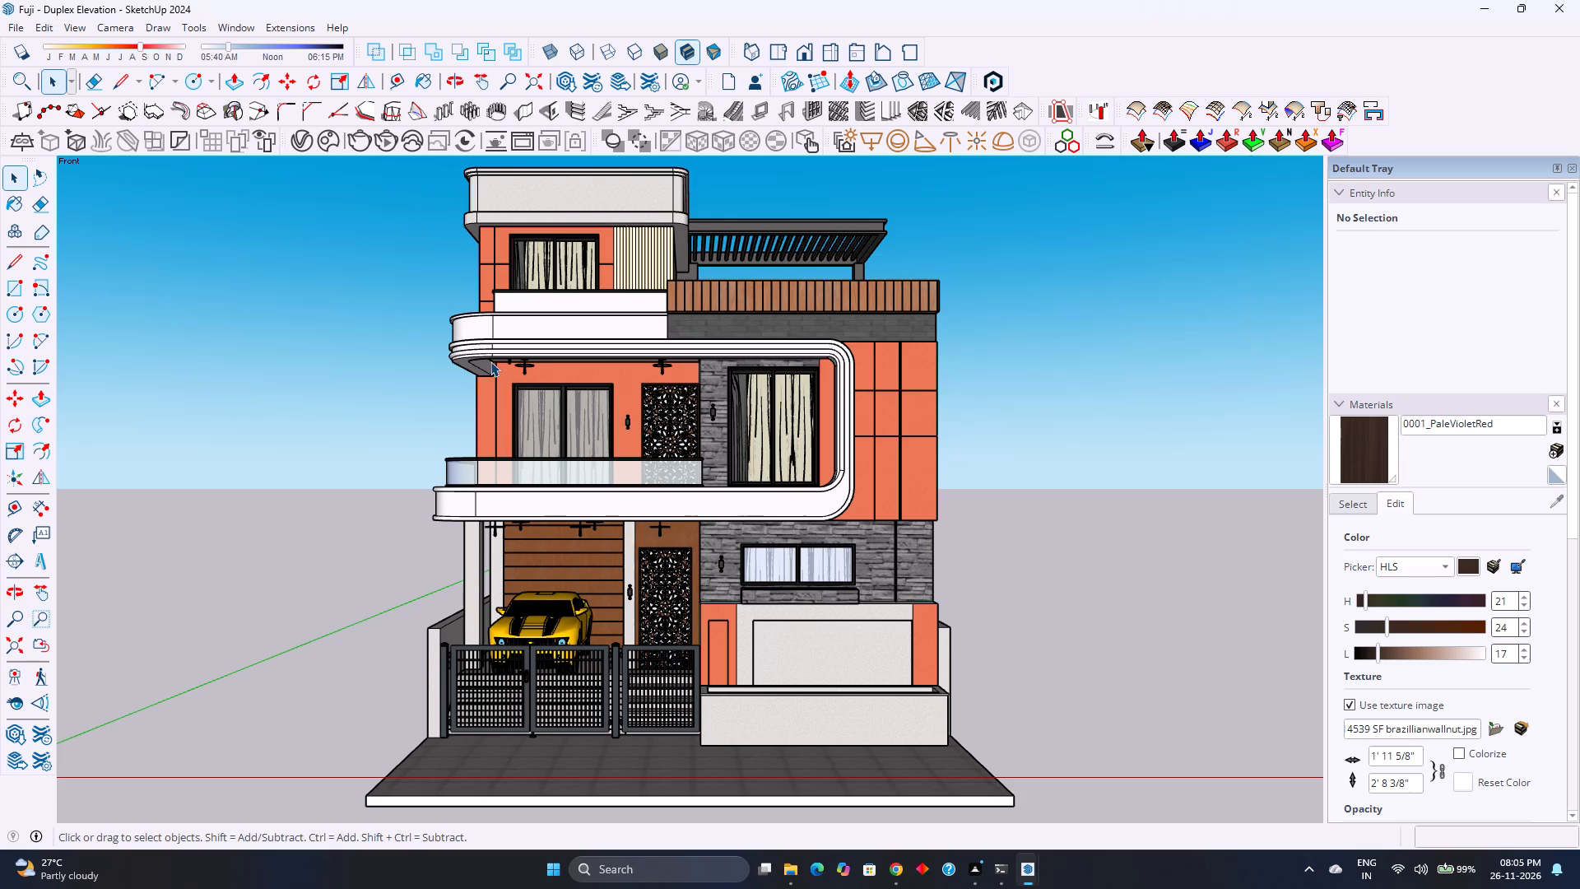
{"action": "key", "text": "ctrl+s"}
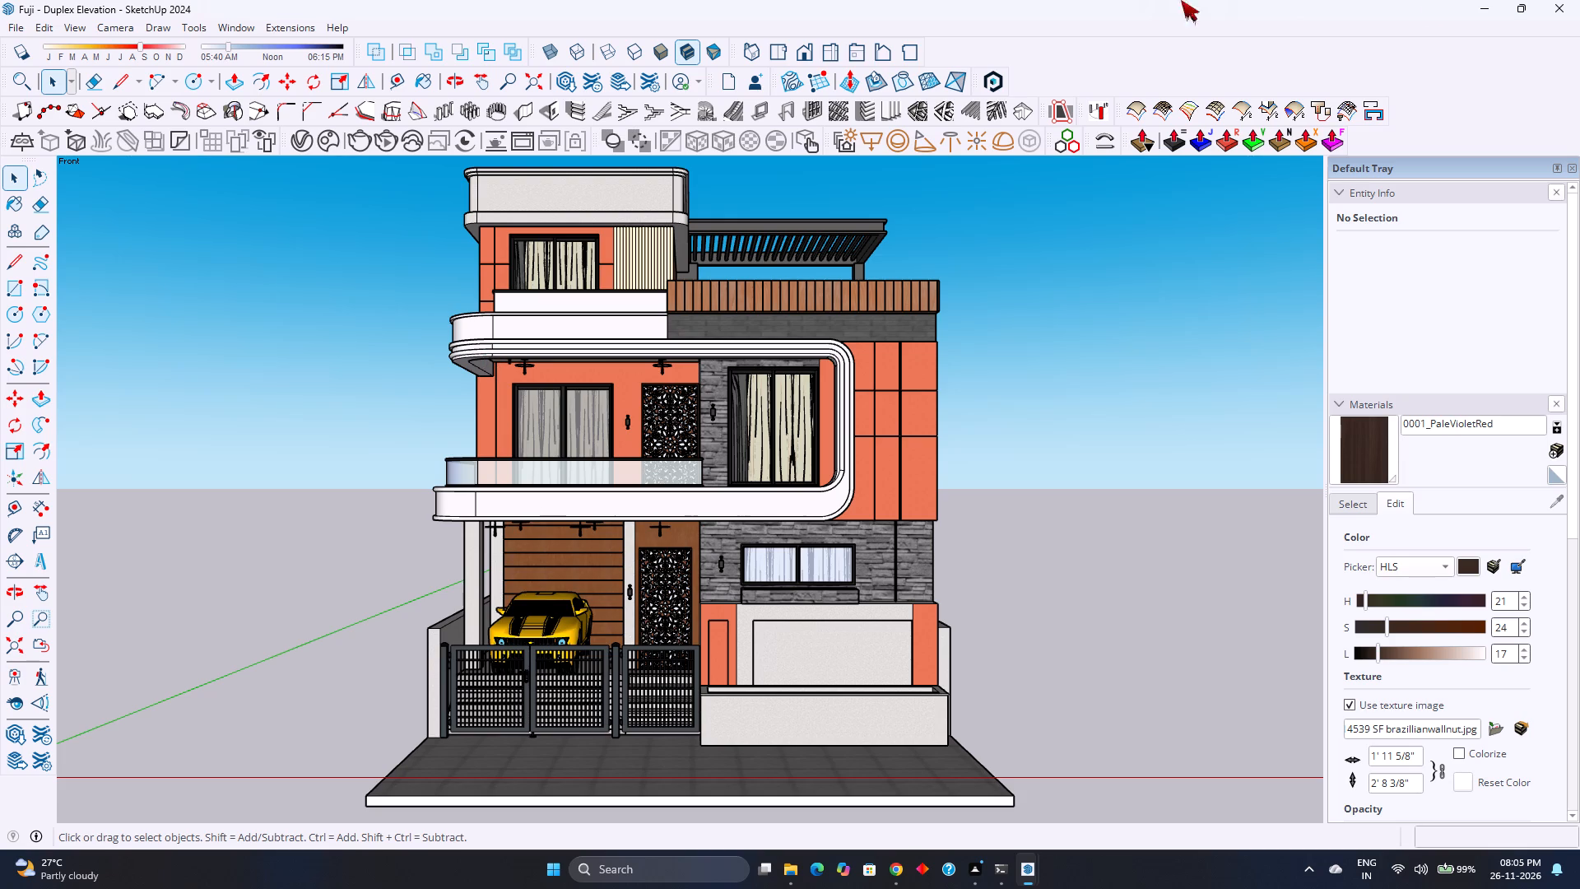
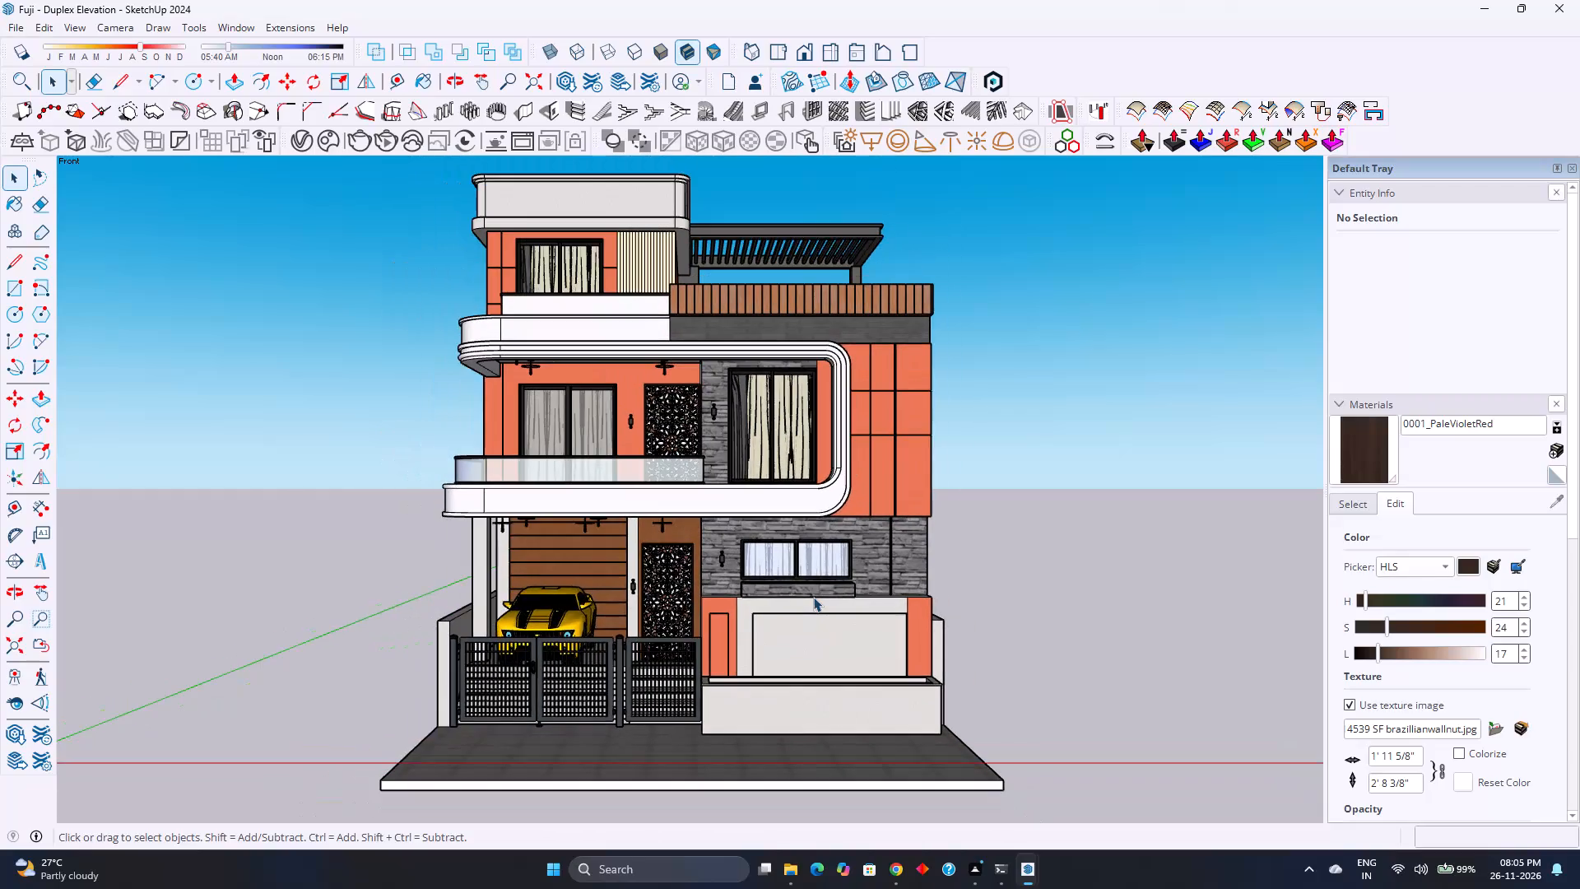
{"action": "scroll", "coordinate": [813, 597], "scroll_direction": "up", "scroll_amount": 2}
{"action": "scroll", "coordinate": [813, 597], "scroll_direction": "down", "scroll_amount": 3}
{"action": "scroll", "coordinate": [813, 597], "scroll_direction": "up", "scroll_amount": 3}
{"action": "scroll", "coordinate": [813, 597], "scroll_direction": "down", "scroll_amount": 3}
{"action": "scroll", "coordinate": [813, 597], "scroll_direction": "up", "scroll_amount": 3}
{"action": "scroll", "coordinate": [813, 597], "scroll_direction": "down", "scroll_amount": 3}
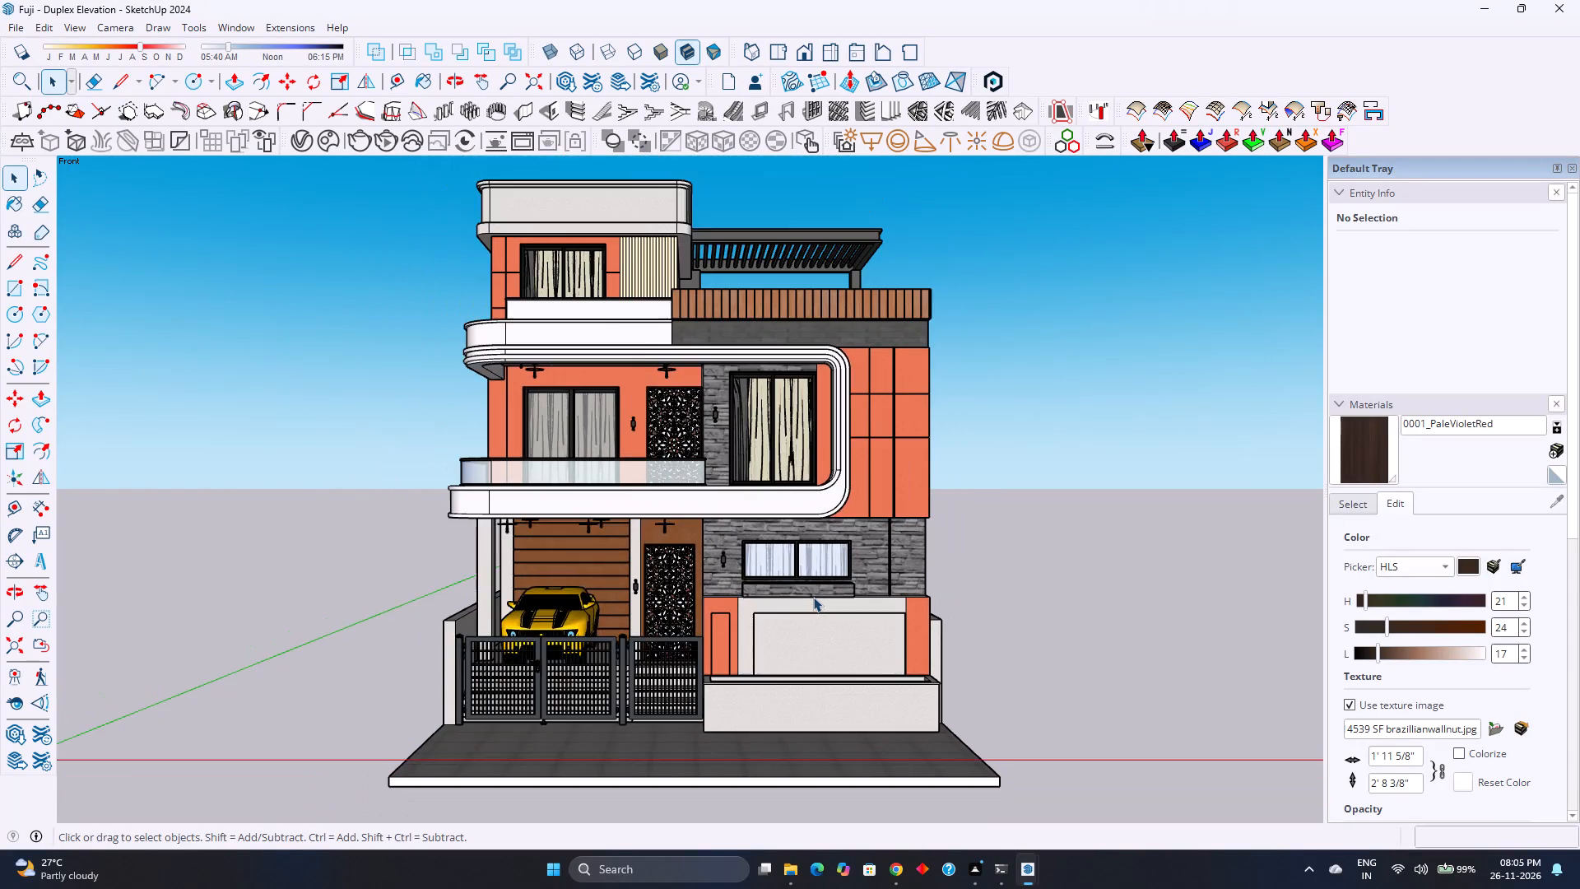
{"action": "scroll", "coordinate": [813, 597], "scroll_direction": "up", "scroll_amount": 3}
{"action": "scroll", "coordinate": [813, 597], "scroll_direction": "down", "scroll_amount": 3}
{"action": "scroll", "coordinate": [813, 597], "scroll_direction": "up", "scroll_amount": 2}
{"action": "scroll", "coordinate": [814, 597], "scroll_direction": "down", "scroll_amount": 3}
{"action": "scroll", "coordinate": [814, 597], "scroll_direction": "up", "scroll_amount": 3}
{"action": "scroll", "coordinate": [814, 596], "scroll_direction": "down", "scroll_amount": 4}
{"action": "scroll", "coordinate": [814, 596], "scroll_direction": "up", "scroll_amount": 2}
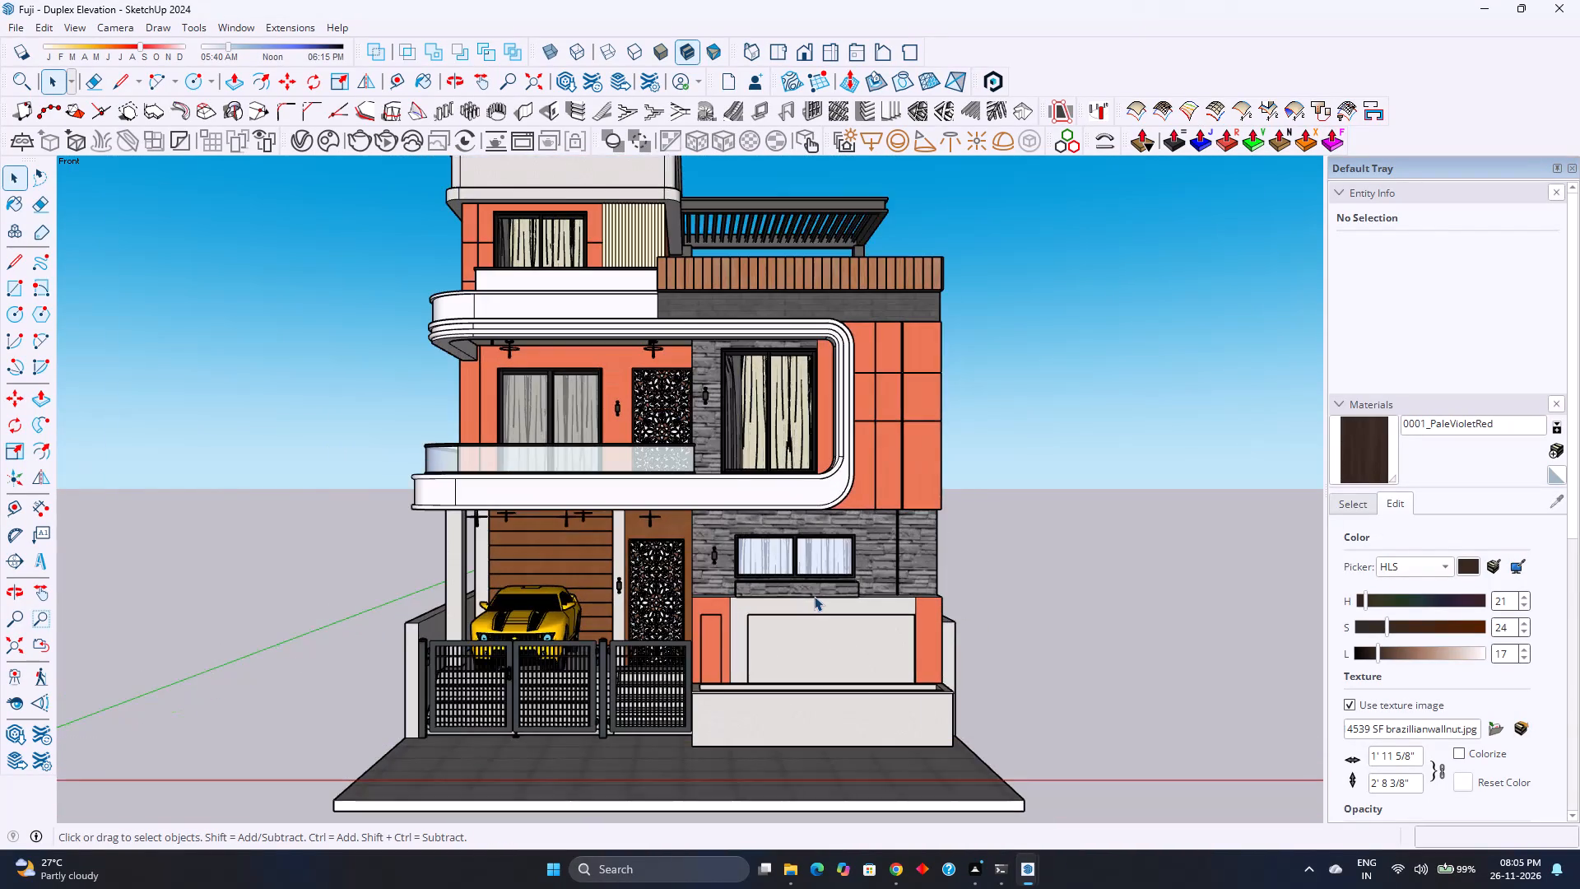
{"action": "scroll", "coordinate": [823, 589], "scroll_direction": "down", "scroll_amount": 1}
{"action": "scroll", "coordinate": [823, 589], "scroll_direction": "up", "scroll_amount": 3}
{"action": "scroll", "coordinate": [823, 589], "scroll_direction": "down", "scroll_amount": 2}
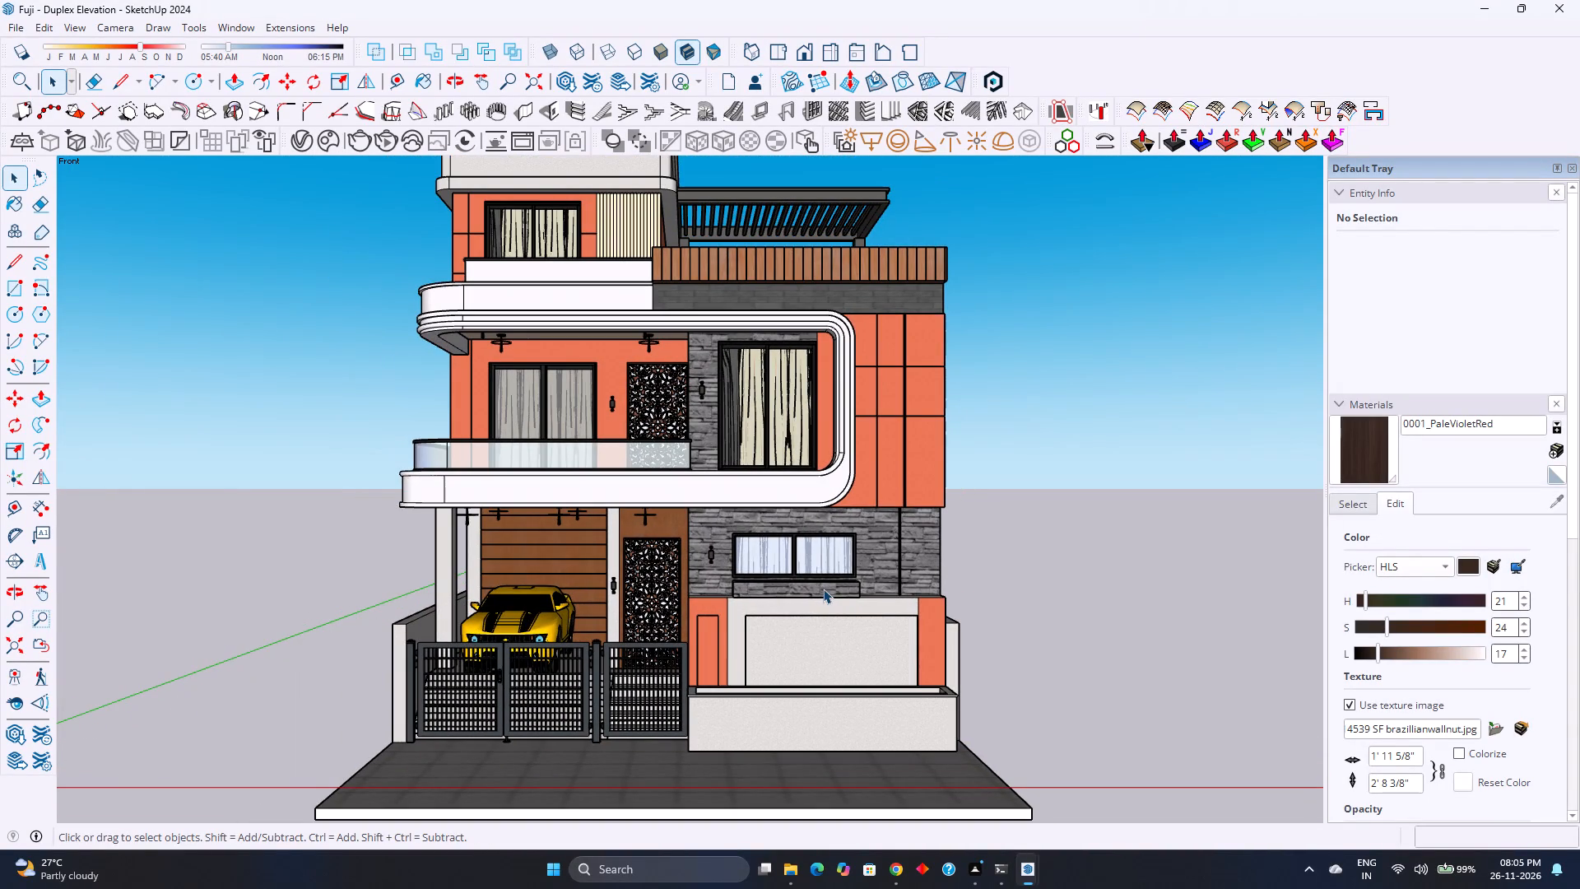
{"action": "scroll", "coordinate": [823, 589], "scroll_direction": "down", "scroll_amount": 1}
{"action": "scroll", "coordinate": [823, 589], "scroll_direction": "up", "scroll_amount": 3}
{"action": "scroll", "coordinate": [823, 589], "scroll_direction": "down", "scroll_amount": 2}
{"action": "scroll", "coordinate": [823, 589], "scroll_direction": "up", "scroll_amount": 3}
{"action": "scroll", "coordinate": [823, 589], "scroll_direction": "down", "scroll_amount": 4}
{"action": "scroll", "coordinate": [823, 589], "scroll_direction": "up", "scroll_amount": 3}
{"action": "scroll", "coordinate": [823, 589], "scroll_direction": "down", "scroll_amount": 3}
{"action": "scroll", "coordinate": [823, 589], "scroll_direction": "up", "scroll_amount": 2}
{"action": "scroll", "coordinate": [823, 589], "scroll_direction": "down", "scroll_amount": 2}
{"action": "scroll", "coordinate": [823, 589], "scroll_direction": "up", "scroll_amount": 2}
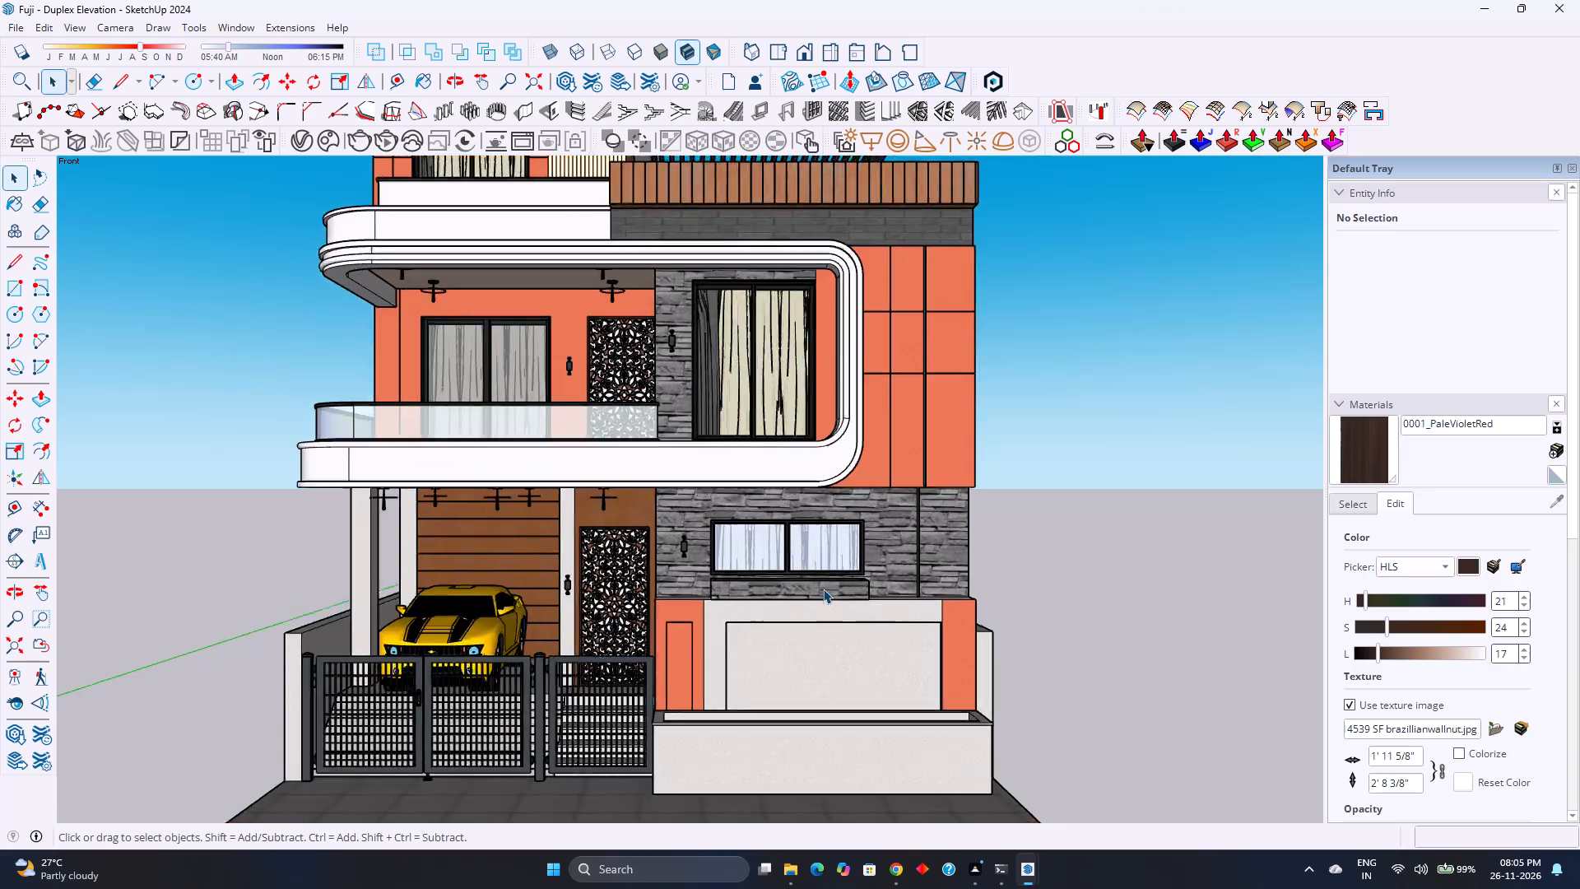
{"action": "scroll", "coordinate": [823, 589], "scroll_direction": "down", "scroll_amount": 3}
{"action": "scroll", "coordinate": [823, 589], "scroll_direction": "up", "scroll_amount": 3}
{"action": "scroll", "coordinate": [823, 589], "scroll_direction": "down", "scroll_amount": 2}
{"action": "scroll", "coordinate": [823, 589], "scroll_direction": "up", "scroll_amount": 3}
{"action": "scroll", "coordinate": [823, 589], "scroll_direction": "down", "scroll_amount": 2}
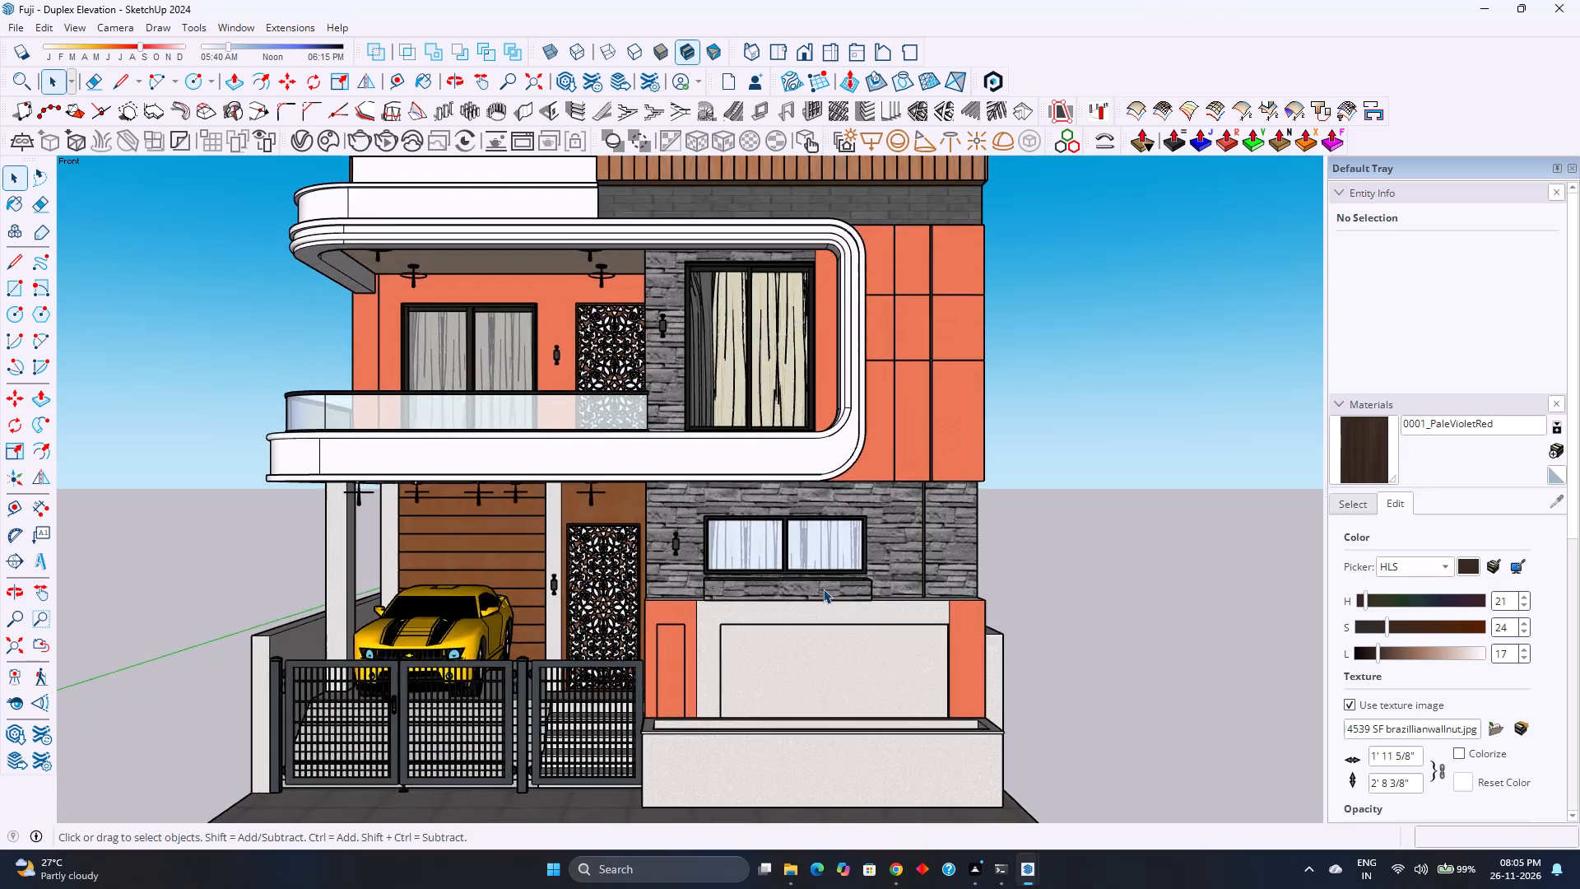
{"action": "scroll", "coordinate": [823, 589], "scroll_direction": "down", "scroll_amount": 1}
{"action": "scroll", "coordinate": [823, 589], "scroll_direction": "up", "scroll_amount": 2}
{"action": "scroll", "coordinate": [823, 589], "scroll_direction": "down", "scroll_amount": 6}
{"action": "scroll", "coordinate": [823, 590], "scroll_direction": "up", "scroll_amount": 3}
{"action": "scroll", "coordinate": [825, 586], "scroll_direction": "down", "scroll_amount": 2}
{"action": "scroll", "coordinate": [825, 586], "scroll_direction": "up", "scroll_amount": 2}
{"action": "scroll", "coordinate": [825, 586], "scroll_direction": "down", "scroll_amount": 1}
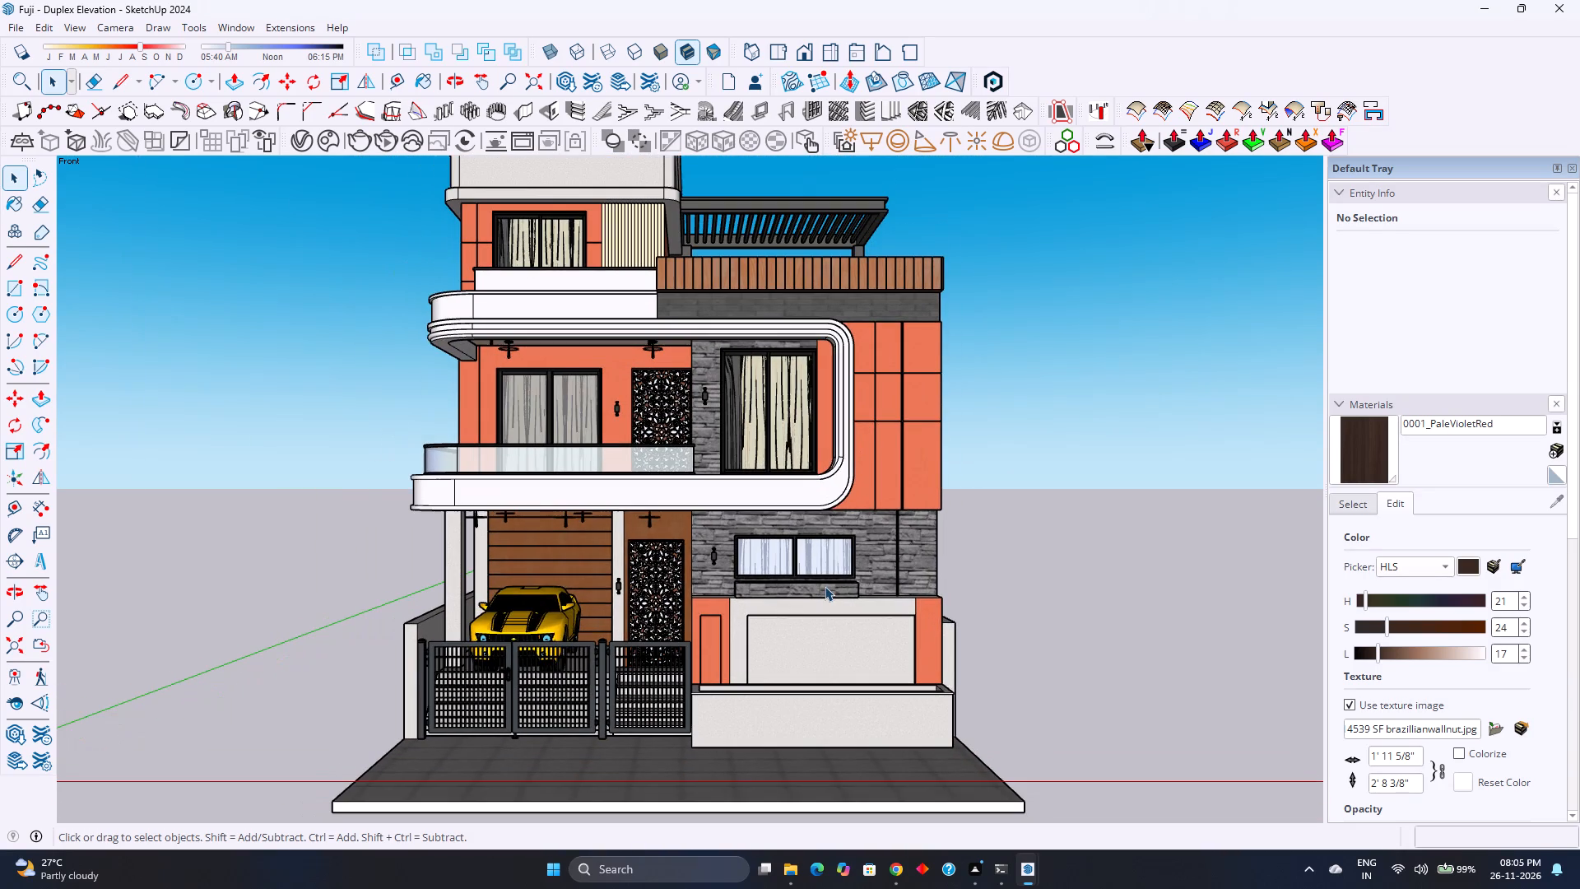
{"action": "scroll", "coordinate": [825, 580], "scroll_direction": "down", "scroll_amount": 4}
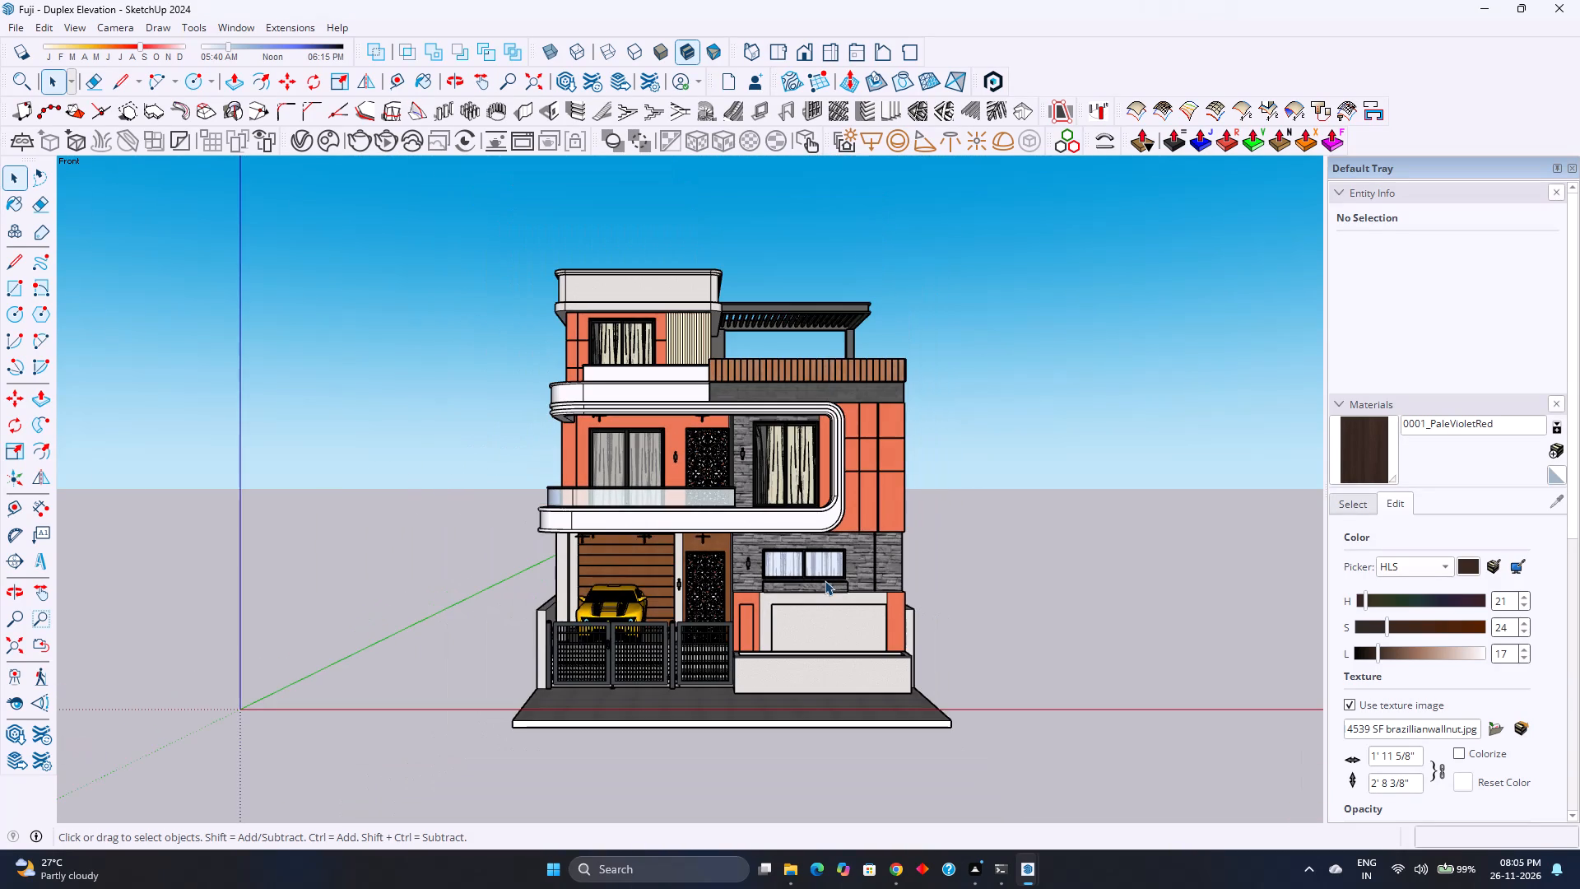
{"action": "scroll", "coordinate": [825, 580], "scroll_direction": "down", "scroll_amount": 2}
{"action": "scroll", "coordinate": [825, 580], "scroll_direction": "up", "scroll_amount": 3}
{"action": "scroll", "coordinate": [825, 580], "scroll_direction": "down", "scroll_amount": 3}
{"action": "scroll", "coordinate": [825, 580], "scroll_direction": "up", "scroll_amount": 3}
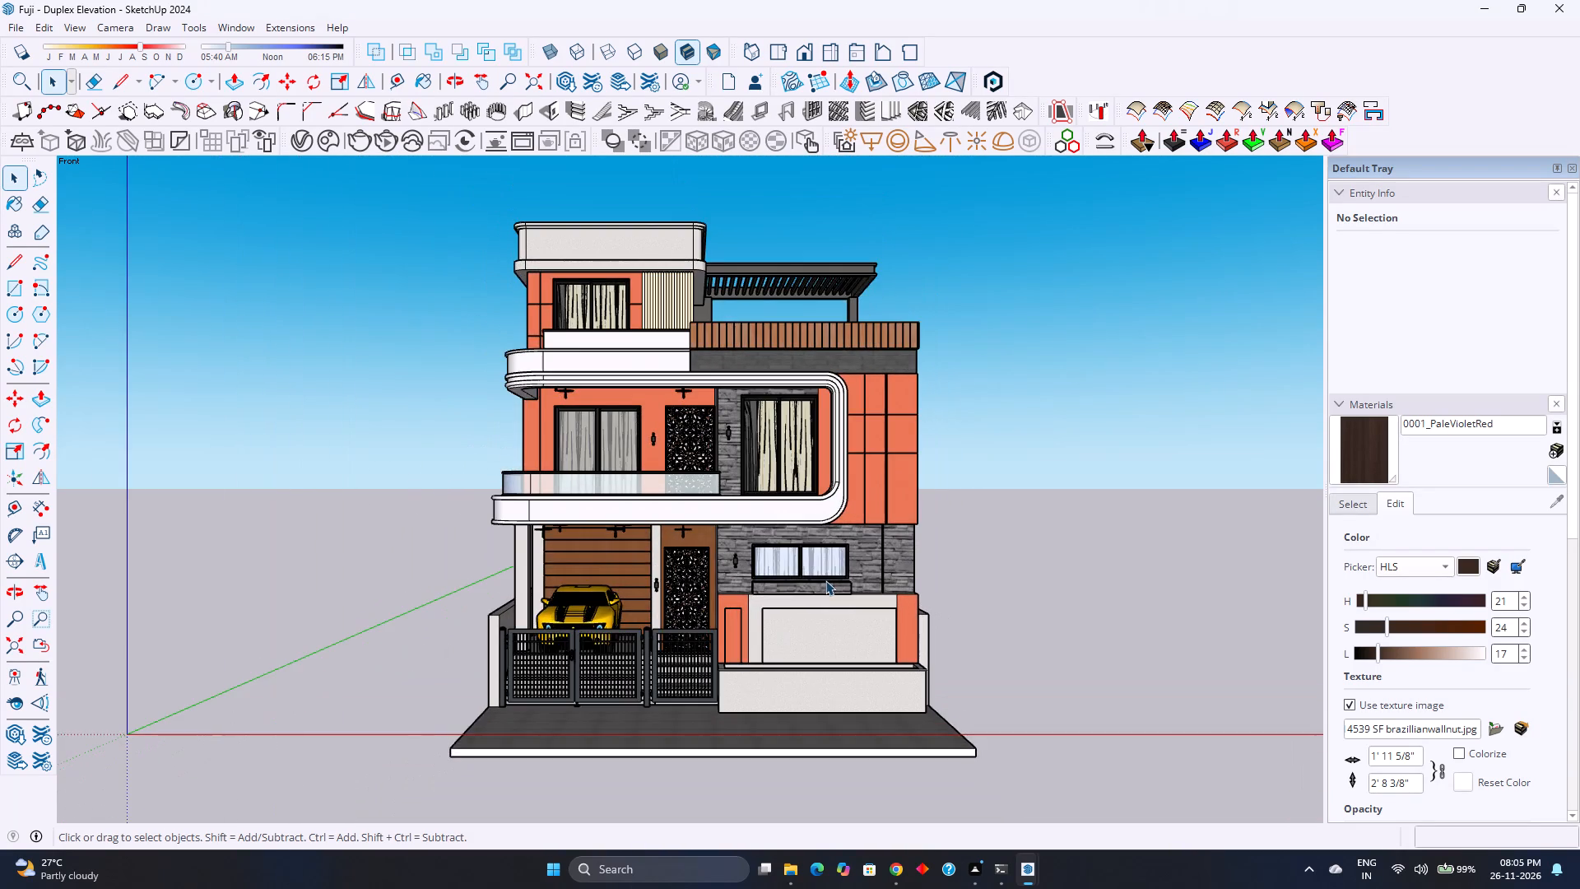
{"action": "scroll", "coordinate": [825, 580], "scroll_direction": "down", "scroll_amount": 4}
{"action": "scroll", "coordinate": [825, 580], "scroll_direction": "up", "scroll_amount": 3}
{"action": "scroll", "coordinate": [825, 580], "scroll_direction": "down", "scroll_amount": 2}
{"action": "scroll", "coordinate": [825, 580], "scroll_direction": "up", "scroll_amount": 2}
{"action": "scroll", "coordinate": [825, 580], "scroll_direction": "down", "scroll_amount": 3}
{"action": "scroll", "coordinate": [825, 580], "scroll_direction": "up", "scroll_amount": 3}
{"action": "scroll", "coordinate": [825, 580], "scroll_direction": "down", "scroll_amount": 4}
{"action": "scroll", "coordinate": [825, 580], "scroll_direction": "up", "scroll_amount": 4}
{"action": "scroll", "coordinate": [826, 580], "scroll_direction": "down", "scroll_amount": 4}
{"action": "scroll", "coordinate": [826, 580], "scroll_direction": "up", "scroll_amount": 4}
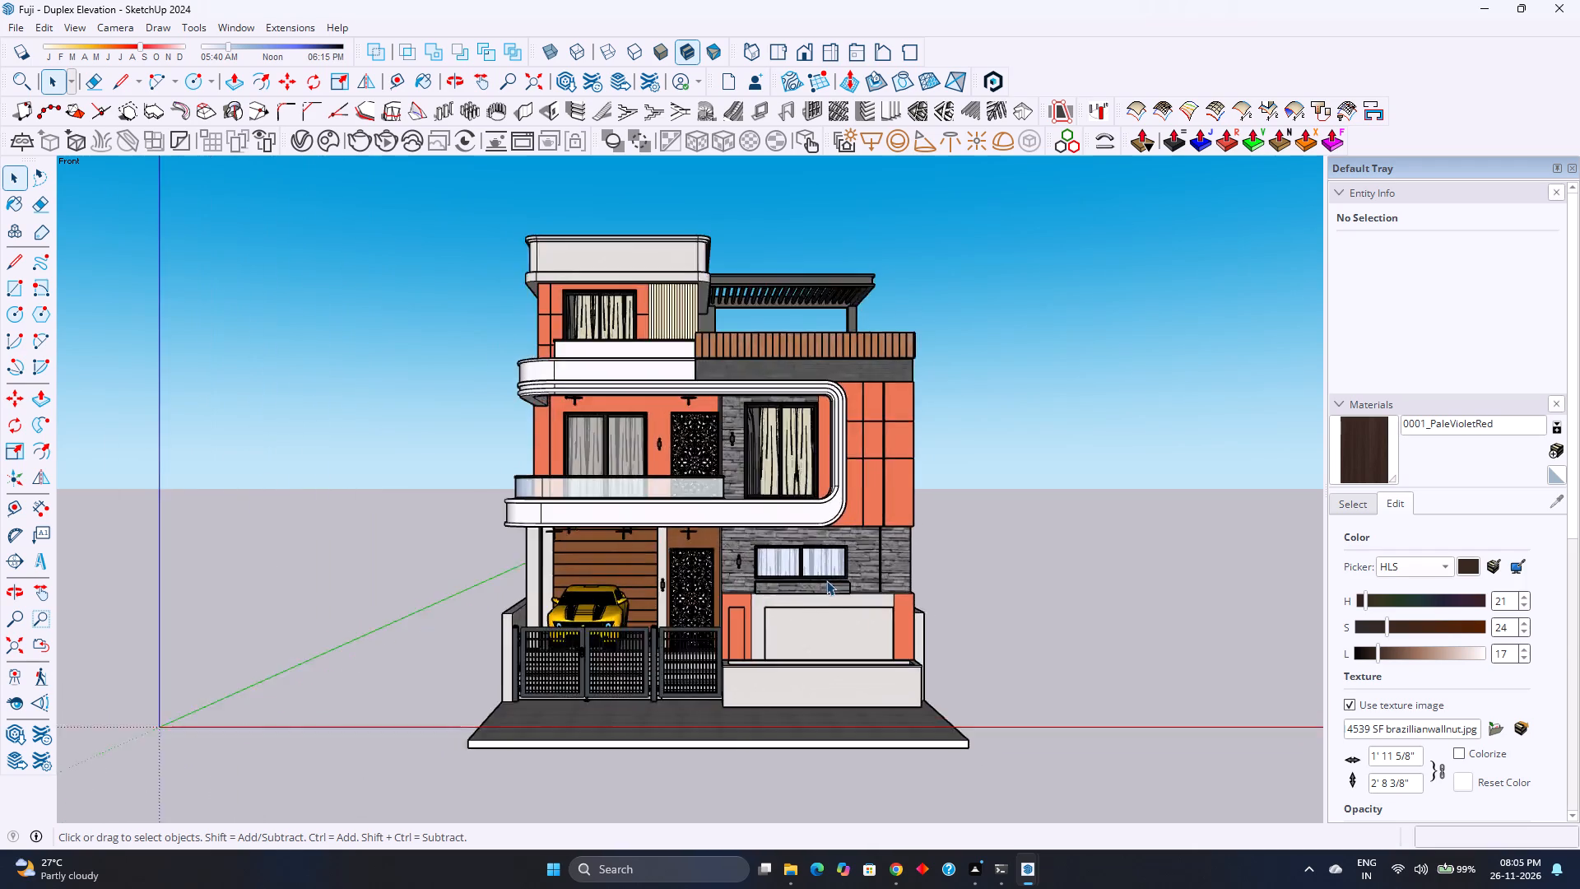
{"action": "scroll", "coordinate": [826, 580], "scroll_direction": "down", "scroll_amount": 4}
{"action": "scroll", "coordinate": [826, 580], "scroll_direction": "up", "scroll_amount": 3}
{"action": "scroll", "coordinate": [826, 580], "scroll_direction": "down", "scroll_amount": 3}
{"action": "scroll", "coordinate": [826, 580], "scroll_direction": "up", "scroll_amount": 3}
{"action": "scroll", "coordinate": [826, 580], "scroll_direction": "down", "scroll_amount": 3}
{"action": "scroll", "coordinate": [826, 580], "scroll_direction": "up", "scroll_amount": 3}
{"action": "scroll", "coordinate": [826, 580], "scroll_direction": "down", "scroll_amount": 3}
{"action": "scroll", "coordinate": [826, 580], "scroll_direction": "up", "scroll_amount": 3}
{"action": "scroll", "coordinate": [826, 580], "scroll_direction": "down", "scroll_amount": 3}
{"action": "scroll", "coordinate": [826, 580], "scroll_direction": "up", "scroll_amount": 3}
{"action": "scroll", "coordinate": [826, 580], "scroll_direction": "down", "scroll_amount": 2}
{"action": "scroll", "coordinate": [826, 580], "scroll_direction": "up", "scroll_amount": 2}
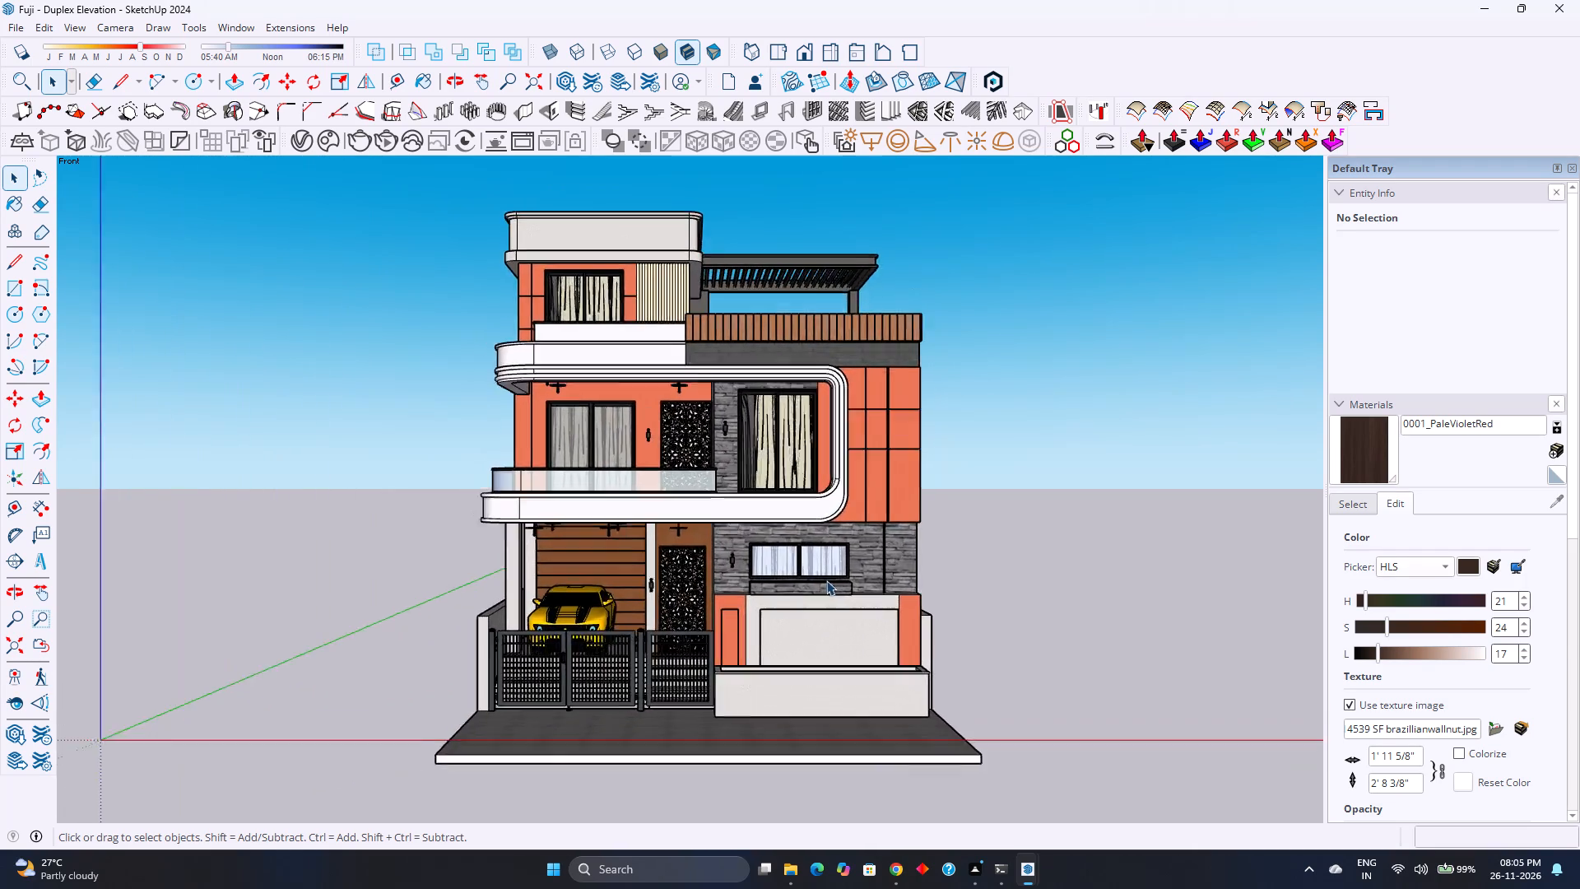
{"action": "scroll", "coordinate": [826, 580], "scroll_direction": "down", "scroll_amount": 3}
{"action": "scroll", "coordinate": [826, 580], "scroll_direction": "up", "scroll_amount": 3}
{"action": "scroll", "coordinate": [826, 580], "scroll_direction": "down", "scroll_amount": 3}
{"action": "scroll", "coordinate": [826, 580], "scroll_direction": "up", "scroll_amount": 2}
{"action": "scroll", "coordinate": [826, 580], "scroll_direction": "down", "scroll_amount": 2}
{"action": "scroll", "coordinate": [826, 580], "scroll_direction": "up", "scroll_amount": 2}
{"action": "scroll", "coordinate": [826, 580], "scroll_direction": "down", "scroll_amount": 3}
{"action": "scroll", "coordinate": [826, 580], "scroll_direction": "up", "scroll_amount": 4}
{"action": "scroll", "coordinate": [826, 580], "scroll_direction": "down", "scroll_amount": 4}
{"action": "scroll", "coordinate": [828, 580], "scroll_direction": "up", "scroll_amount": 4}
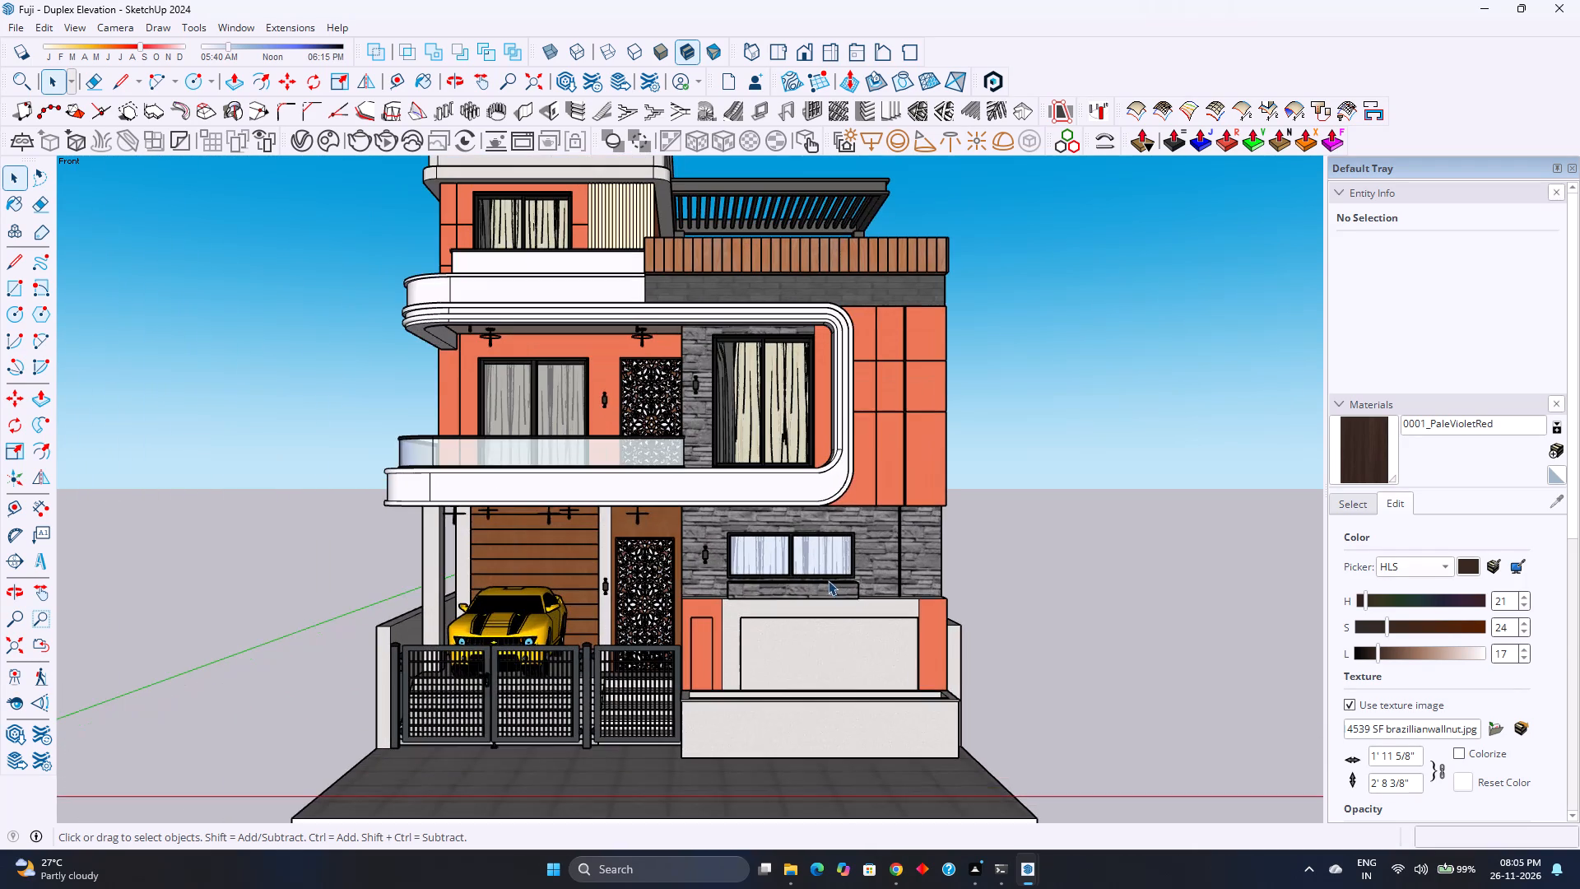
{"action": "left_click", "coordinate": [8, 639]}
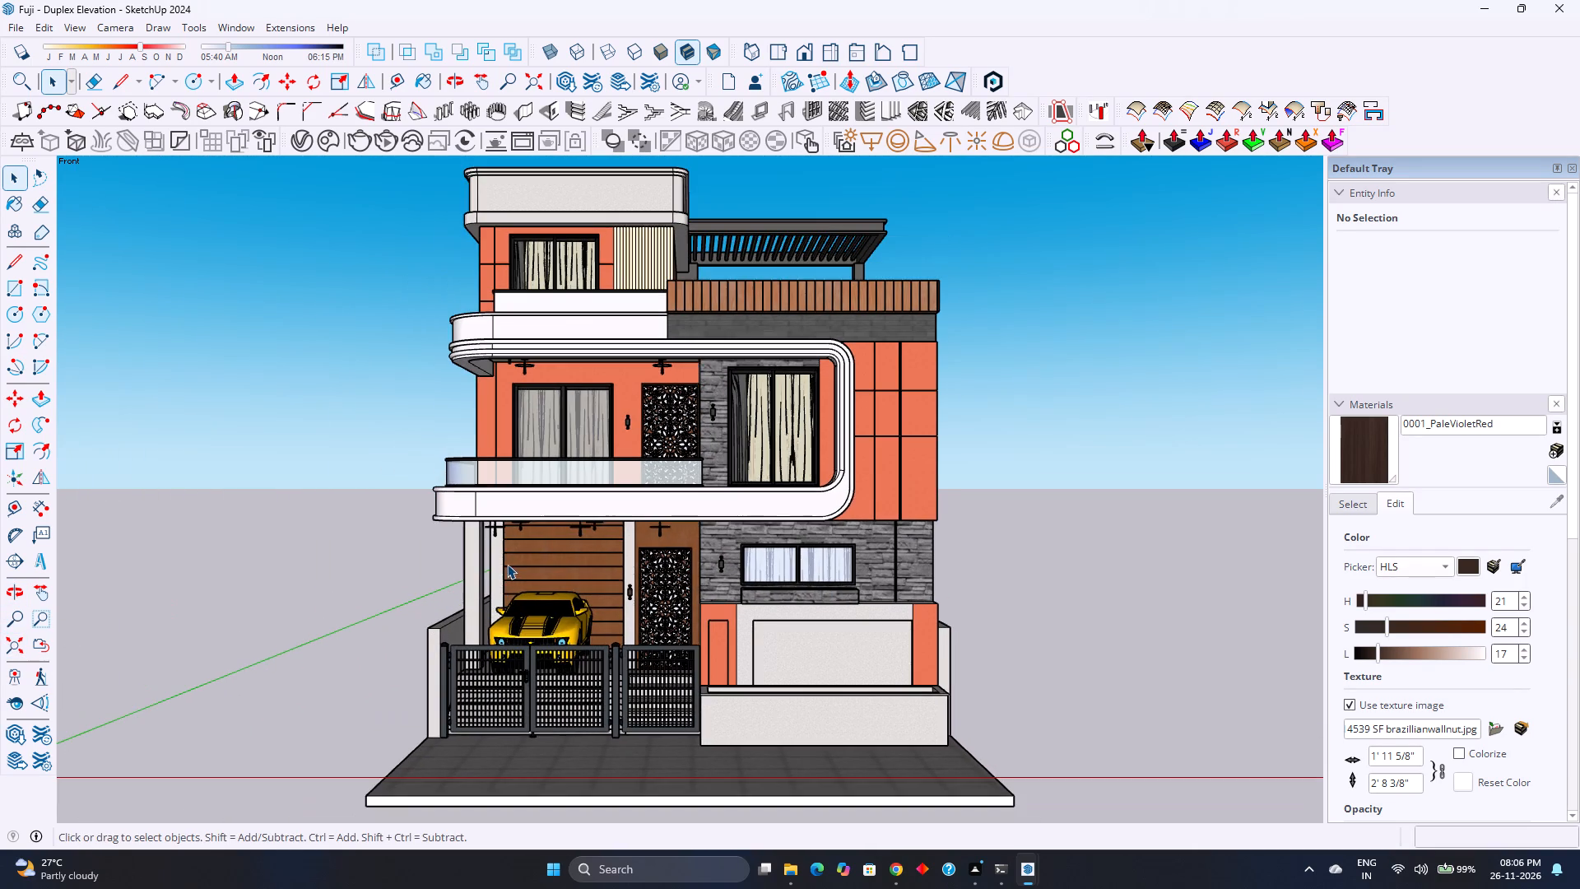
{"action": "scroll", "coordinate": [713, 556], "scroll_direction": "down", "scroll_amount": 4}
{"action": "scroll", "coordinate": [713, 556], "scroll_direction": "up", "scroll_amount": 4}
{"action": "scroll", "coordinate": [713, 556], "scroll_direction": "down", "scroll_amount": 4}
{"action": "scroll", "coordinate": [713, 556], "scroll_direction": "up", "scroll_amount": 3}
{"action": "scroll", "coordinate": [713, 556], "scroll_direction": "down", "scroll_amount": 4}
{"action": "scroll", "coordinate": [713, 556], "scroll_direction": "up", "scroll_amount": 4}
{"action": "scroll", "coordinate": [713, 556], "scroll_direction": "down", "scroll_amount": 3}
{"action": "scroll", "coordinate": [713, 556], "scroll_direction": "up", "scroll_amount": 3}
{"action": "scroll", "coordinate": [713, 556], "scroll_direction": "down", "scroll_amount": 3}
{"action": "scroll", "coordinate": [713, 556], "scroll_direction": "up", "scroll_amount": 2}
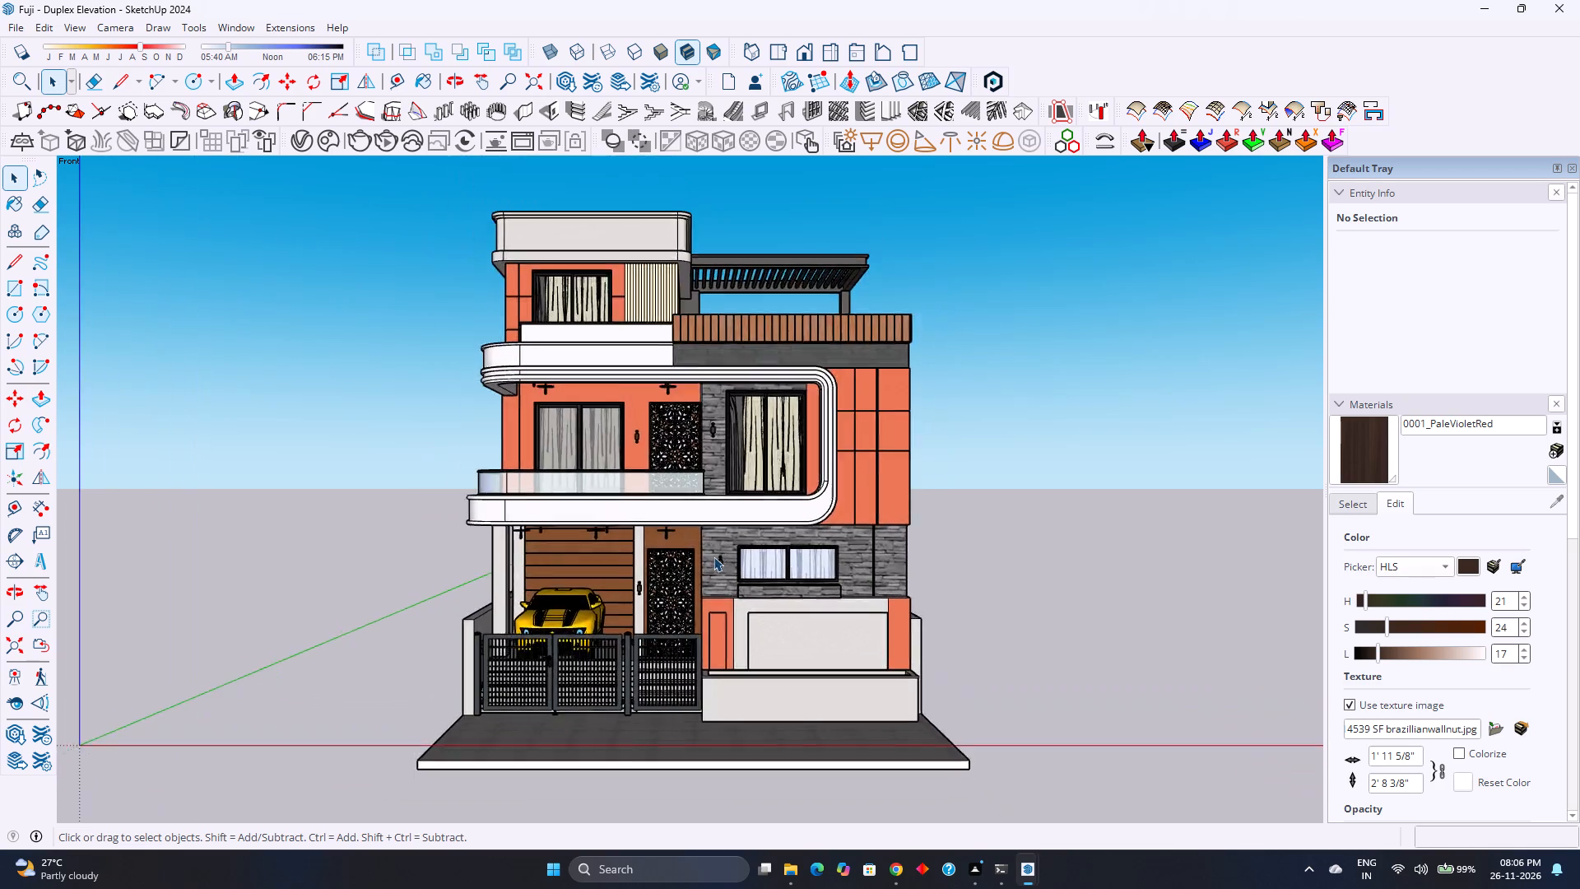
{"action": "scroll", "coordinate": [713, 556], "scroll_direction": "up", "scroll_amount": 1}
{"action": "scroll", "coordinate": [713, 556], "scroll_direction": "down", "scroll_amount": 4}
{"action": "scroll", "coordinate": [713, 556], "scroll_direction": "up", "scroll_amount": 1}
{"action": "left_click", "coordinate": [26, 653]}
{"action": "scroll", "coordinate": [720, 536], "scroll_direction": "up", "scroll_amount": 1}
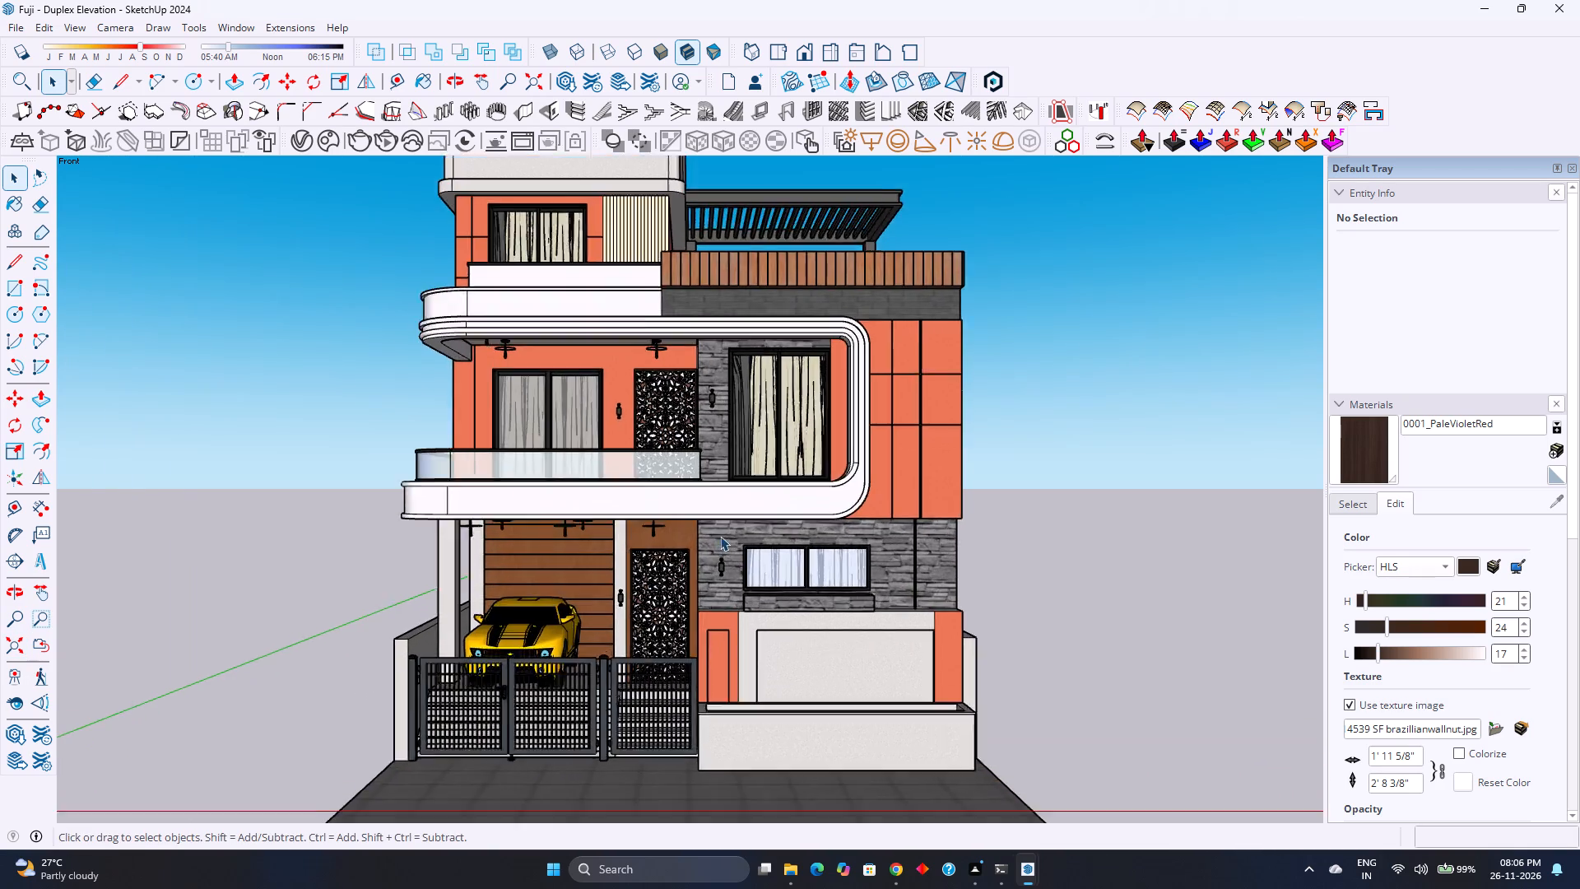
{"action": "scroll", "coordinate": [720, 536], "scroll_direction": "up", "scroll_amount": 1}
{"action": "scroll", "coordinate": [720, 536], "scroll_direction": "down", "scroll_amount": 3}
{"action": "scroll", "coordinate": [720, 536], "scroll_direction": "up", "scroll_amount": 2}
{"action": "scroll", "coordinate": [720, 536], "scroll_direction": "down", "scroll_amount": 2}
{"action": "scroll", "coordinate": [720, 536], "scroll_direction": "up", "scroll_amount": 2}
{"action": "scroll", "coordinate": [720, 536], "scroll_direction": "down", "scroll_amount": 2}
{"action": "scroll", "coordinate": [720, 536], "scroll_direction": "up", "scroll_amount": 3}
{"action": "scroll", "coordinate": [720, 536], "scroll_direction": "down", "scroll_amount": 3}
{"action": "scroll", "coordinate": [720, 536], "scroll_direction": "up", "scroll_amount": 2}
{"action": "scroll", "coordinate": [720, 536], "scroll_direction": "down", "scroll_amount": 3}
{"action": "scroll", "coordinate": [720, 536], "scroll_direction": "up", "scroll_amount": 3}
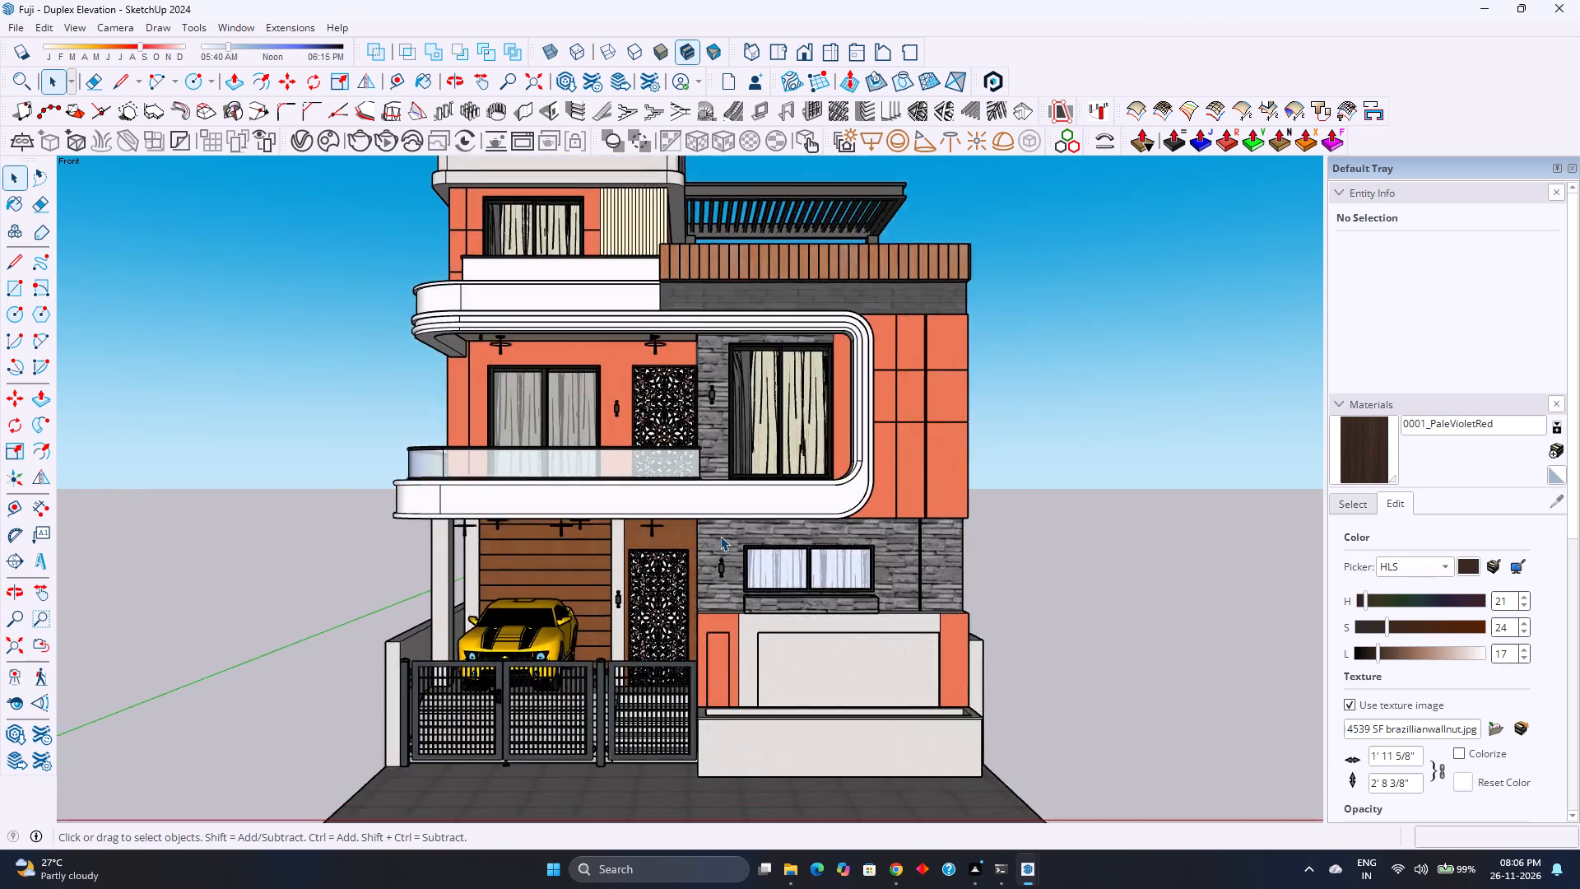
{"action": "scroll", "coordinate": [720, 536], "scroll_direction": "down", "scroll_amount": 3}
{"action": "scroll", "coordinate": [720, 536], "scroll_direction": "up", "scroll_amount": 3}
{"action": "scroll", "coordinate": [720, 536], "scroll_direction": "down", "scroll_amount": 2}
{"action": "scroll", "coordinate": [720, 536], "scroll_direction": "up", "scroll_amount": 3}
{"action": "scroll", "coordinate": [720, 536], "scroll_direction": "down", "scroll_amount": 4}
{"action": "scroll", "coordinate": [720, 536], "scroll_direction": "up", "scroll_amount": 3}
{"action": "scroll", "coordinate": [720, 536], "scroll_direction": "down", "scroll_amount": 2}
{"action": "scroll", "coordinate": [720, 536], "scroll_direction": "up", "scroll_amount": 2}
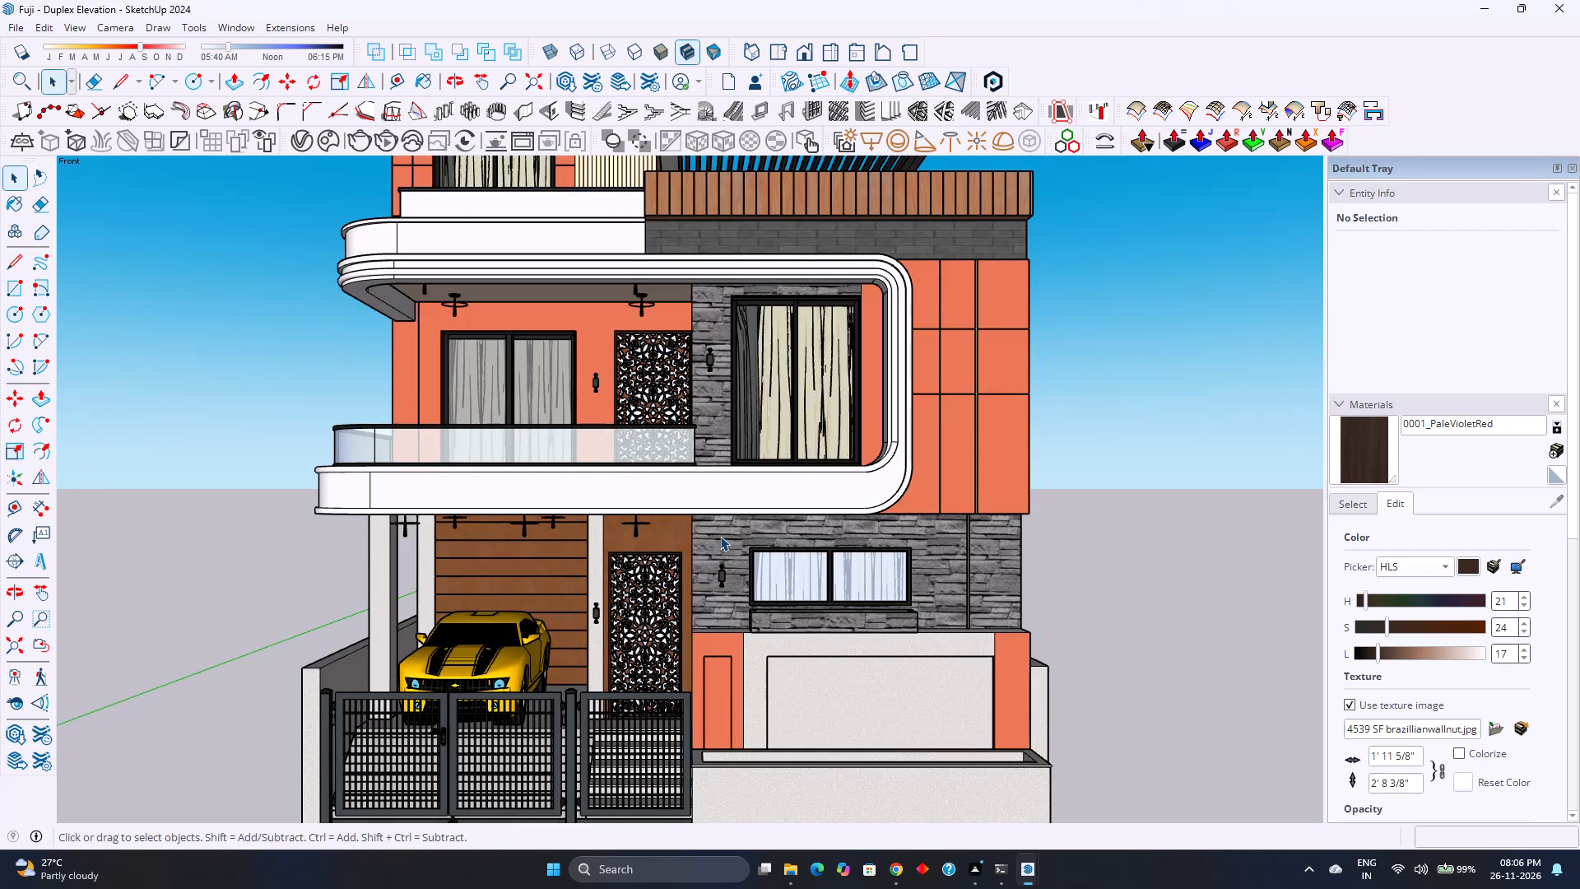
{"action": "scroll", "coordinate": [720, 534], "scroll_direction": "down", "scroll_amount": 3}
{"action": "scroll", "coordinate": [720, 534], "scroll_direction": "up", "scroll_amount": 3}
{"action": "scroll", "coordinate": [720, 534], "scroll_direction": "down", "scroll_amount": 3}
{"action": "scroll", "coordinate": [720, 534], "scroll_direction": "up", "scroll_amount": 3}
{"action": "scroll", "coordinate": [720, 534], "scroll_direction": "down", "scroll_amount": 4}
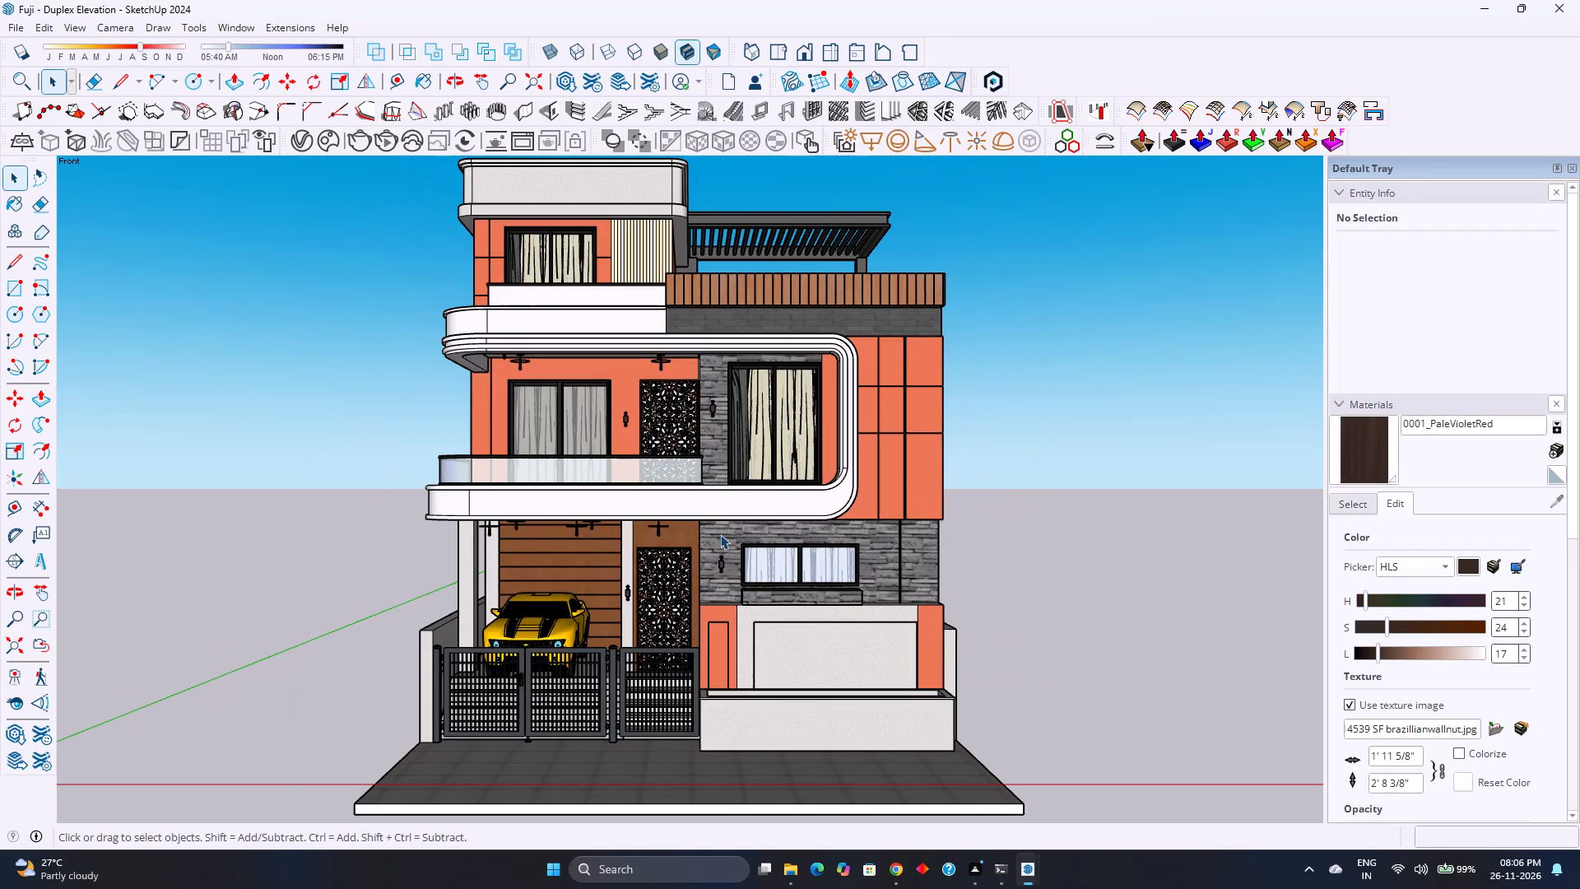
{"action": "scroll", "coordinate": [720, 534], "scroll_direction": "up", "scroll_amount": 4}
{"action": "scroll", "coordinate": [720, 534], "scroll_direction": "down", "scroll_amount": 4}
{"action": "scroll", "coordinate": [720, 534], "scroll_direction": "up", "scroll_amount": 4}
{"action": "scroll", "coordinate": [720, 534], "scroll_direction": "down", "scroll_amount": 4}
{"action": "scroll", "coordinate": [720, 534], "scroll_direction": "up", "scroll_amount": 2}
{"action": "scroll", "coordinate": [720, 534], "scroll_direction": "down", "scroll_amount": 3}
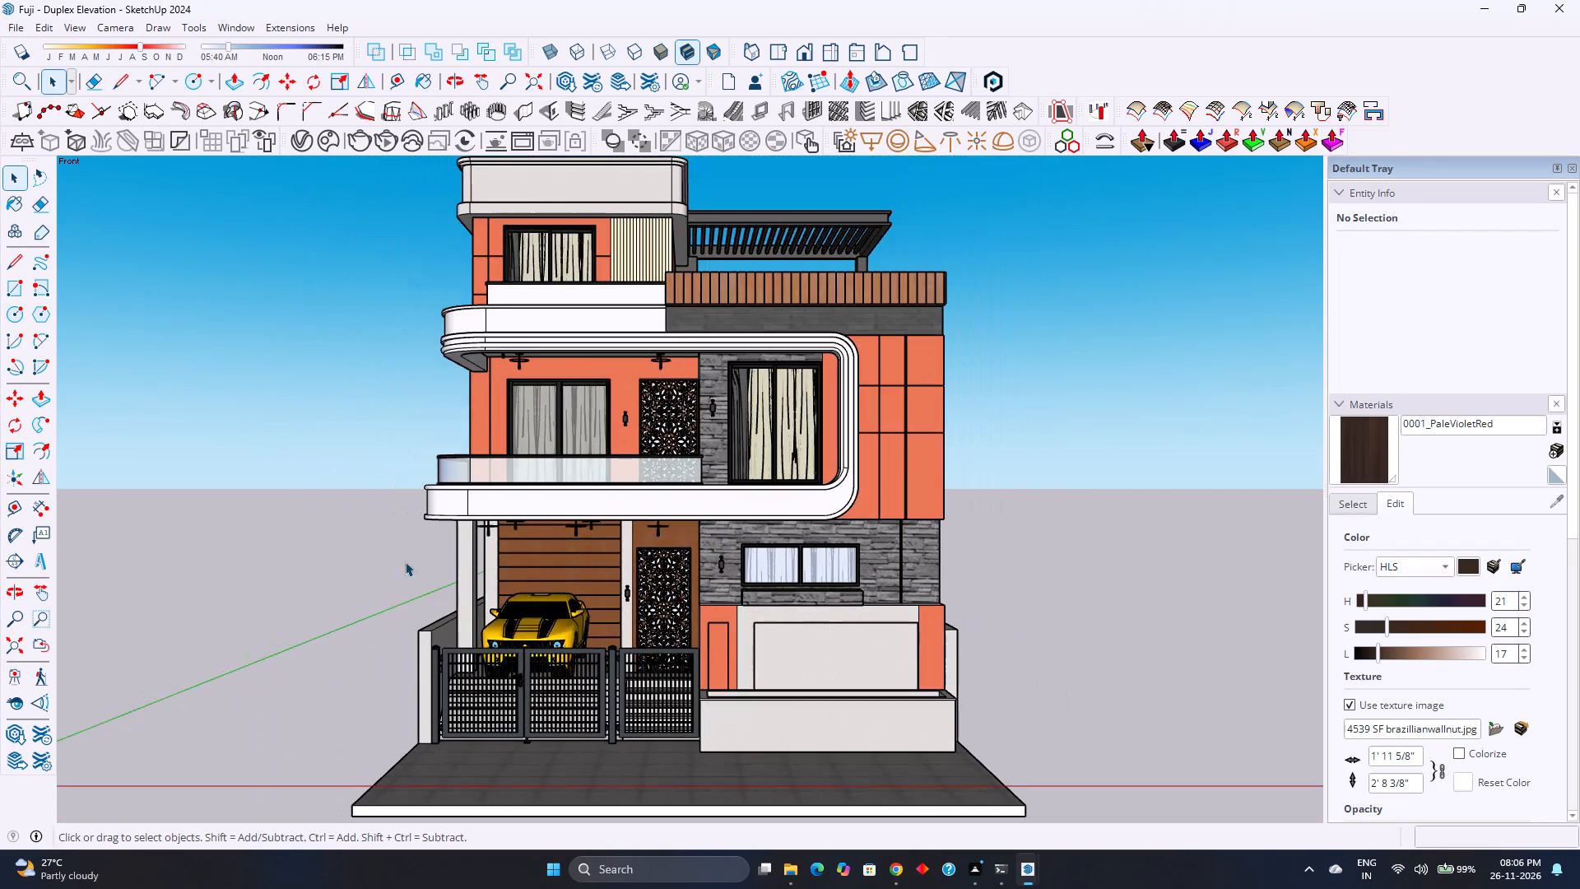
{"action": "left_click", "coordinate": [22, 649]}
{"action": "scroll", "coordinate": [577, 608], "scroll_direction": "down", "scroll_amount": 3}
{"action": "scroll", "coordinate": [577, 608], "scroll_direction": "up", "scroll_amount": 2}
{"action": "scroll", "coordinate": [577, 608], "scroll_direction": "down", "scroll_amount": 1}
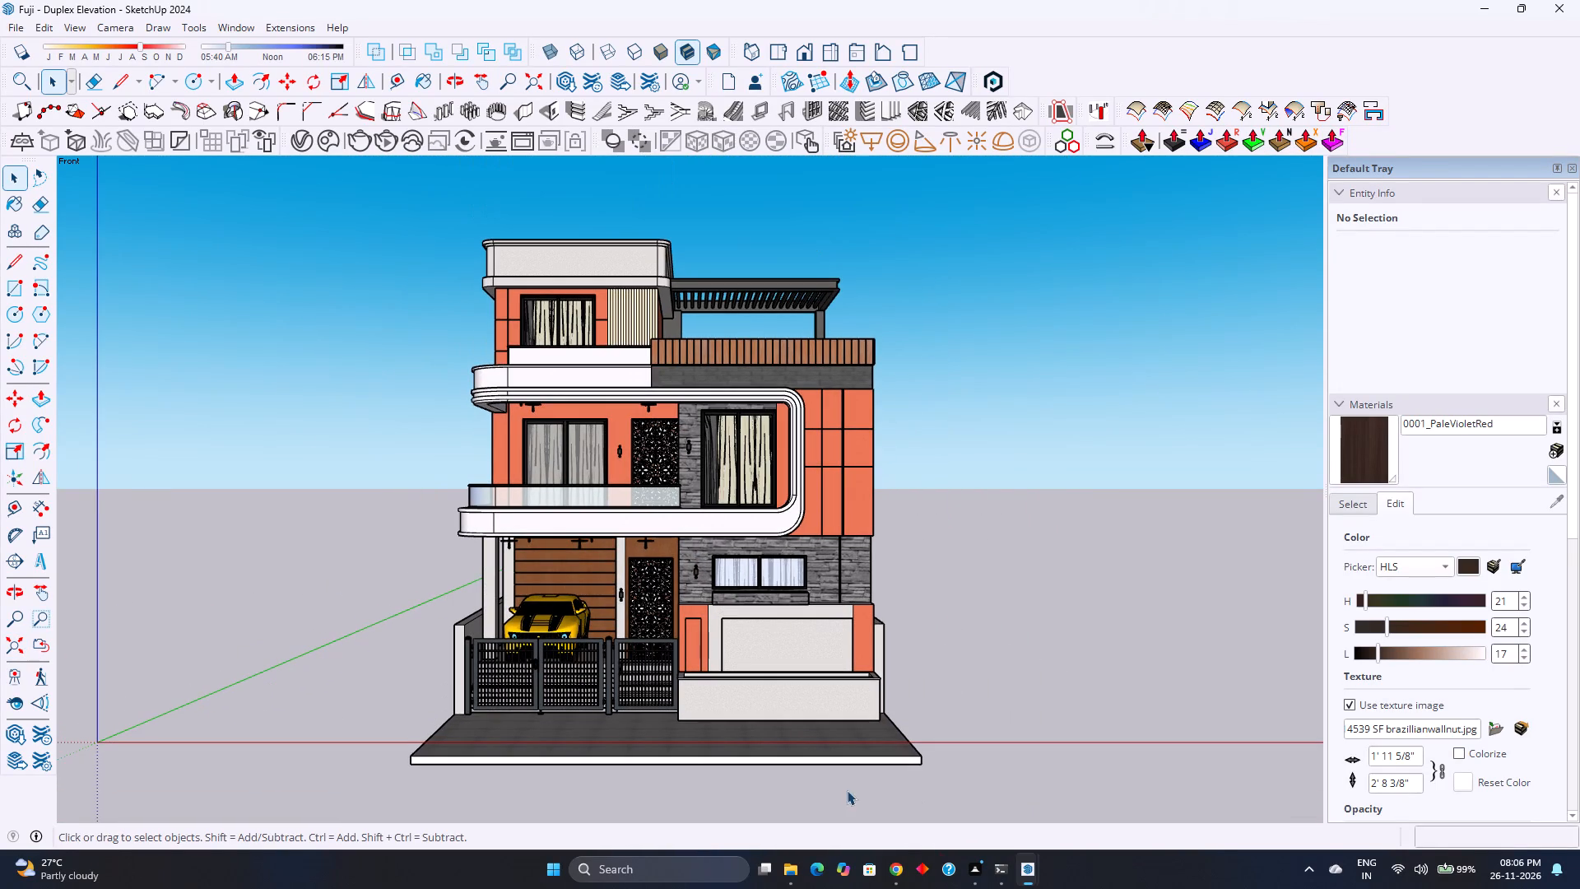
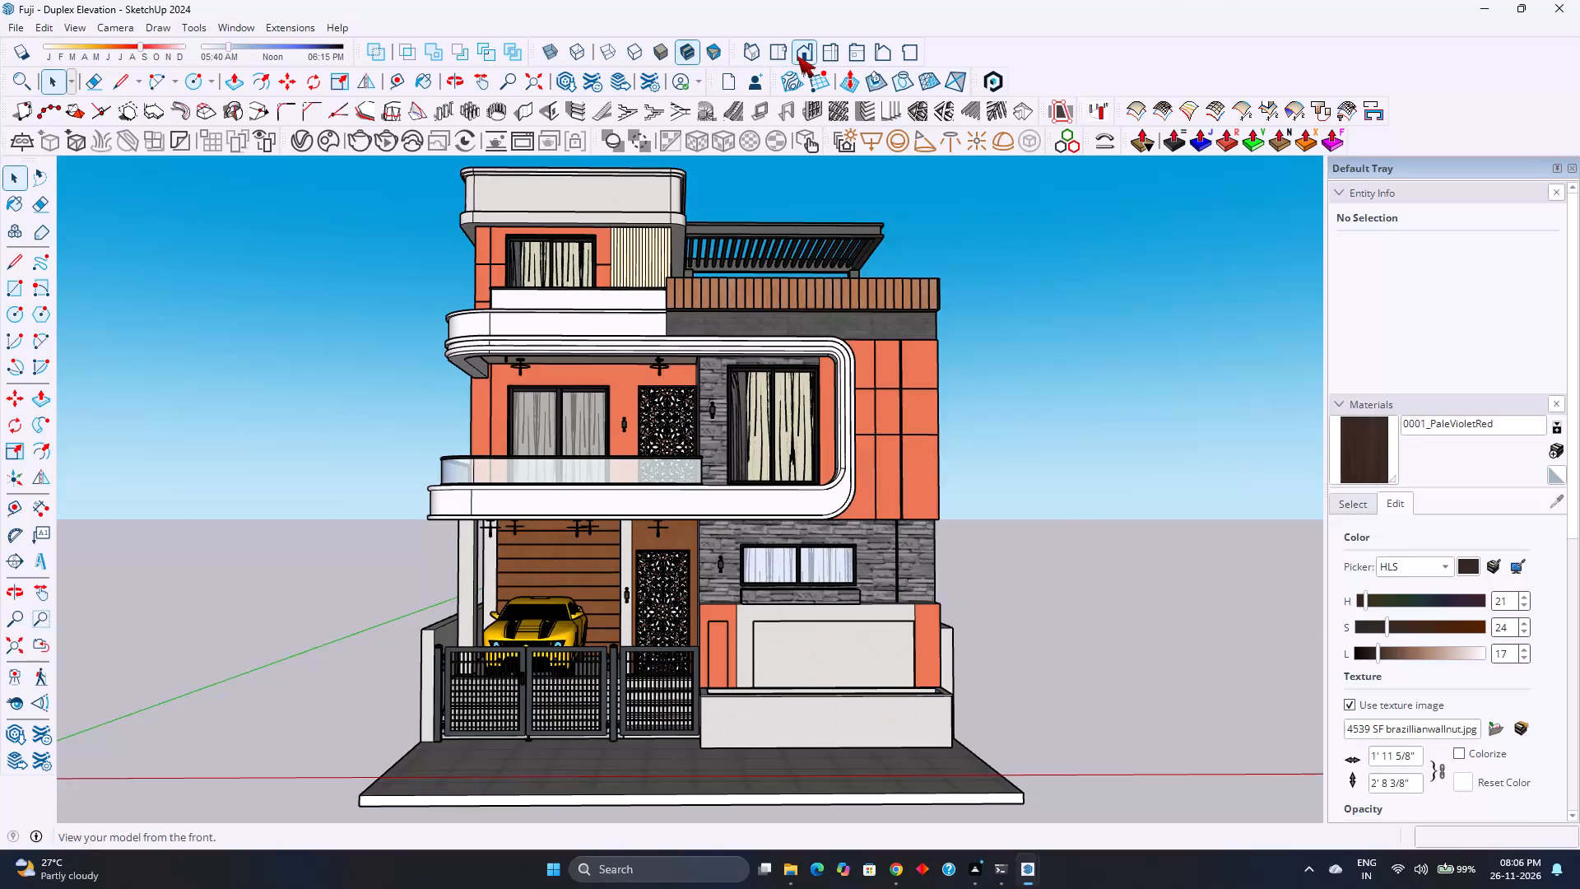
Examine the finished duplex model in perspective from both front corners, including its side walls, balconies and boundary walls.
{"action": "scroll", "coordinate": [690, 393], "scroll_direction": "down", "scroll_amount": 1}
{"action": "middle_click_drag", "start_coordinate": [803, 494], "coordinate": [570, 475]}
{"action": "scroll", "coordinate": [572, 476], "scroll_direction": "down", "scroll_amount": 1}
{"action": "scroll", "coordinate": [574, 476], "scroll_direction": "up", "scroll_amount": 3}
{"action": "scroll", "coordinate": [574, 476], "scroll_direction": "down", "scroll_amount": 3}
{"action": "scroll", "coordinate": [574, 476], "scroll_direction": "up", "scroll_amount": 2}
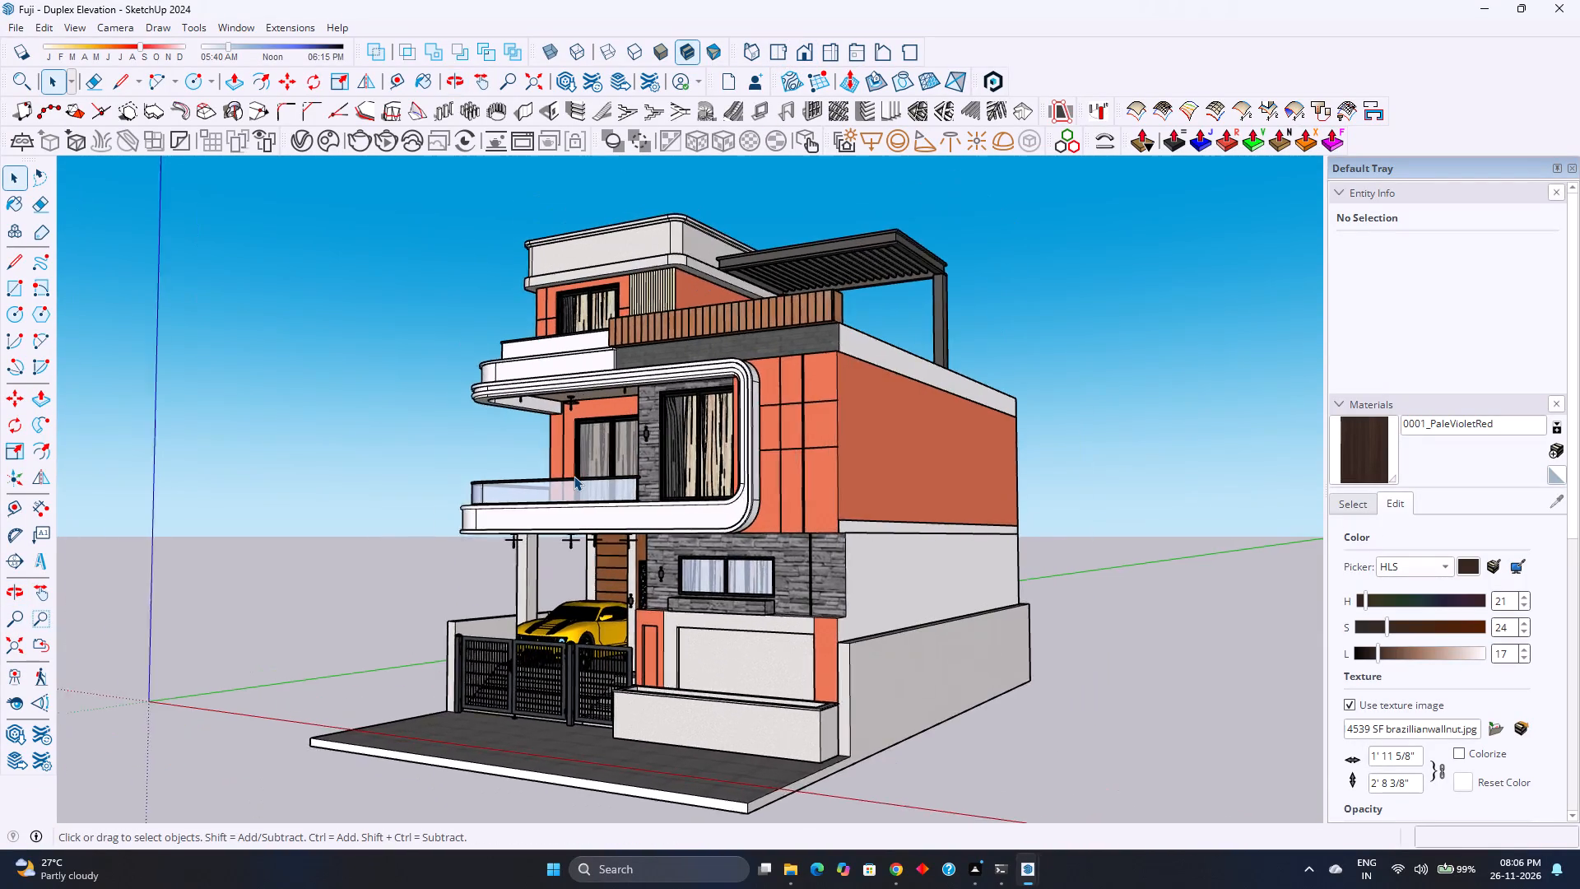
{"action": "scroll", "coordinate": [574, 476], "scroll_direction": "down", "scroll_amount": 3}
{"action": "middle_click_drag", "start_coordinate": [299, 583], "coordinate": [860, 570]}
{"action": "middle_click", "coordinate": [860, 570]}
{"action": "scroll", "coordinate": [796, 569], "scroll_direction": "up", "scroll_amount": 4}
{"action": "scroll", "coordinate": [796, 569], "scroll_direction": "down", "scroll_amount": 2}
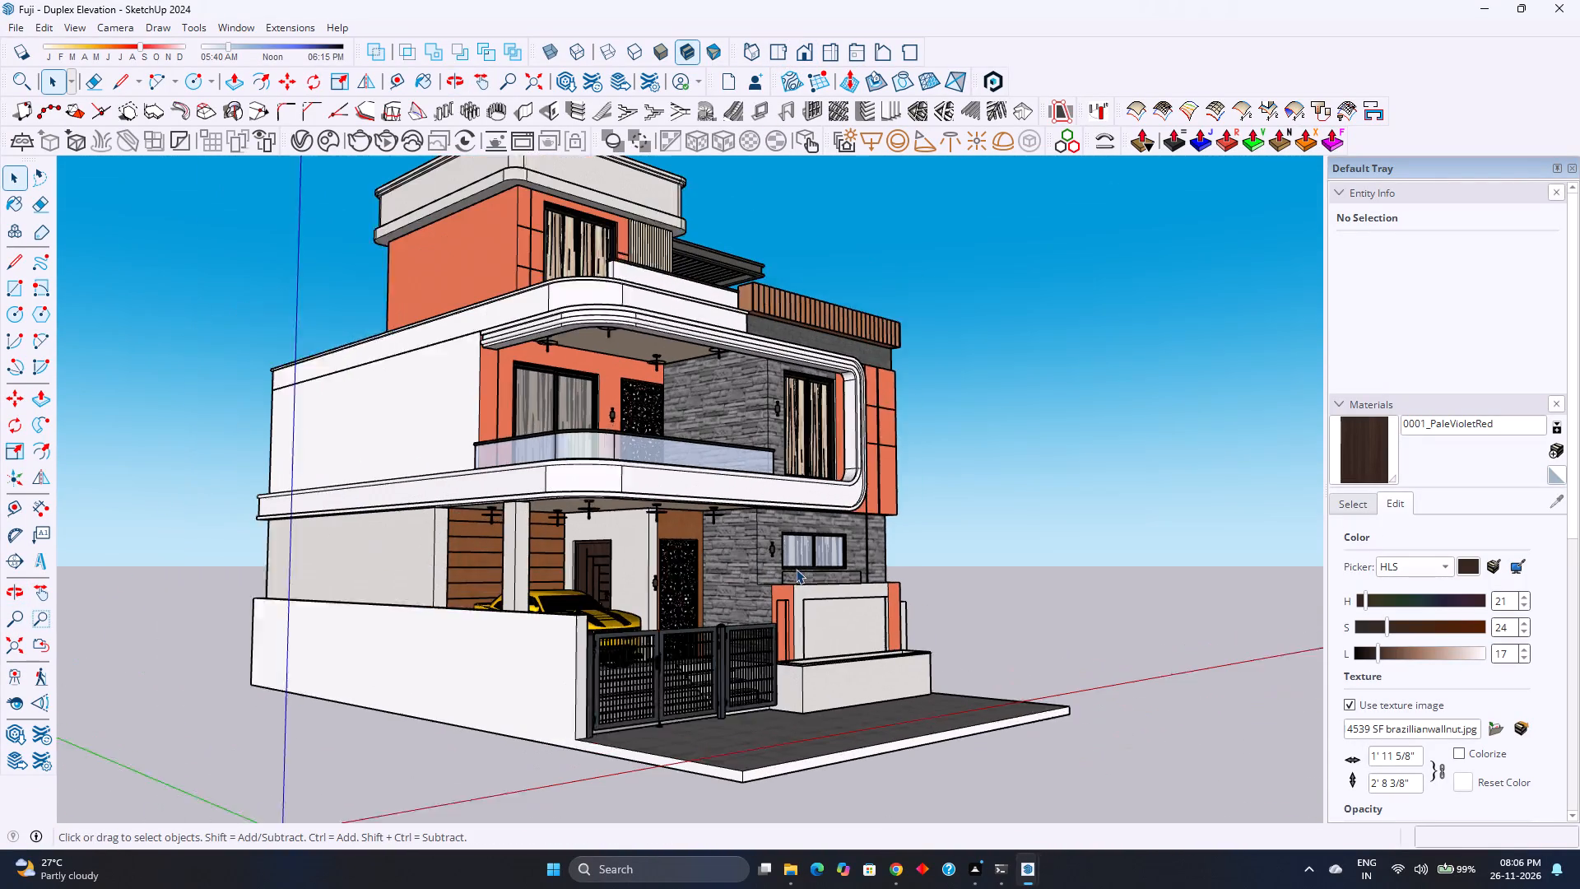
{"action": "scroll", "coordinate": [796, 569], "scroll_direction": "down", "scroll_amount": 1}
{"action": "left_click", "coordinate": [15, 634]}
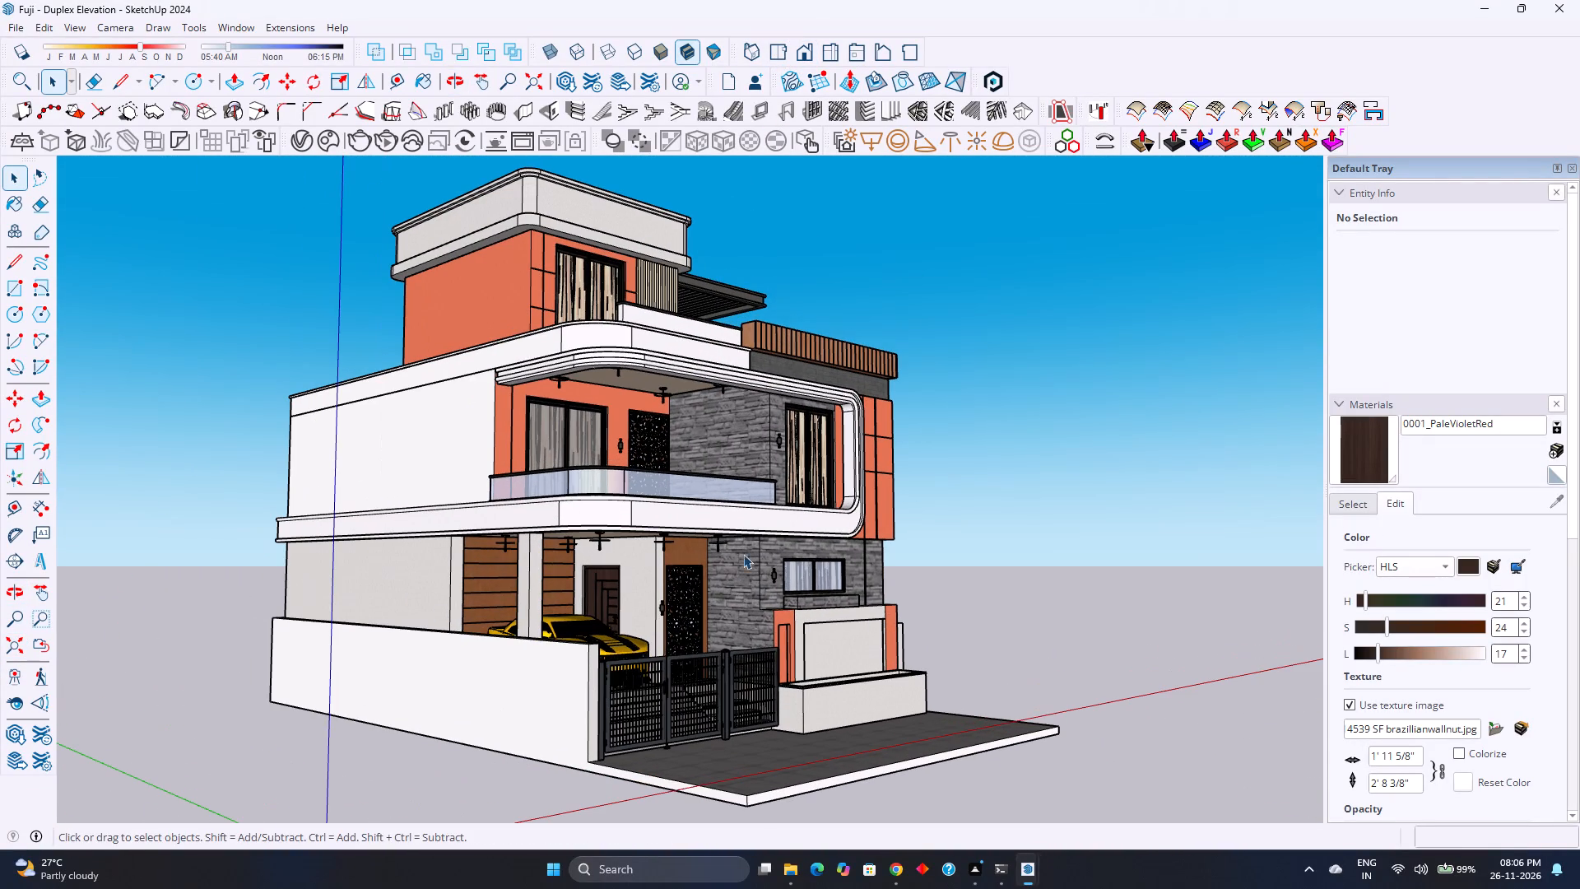
Switch to the standard front view of the whole duplex and examine the front facade near and far.
{"action": "left_click", "coordinate": [806, 49]}
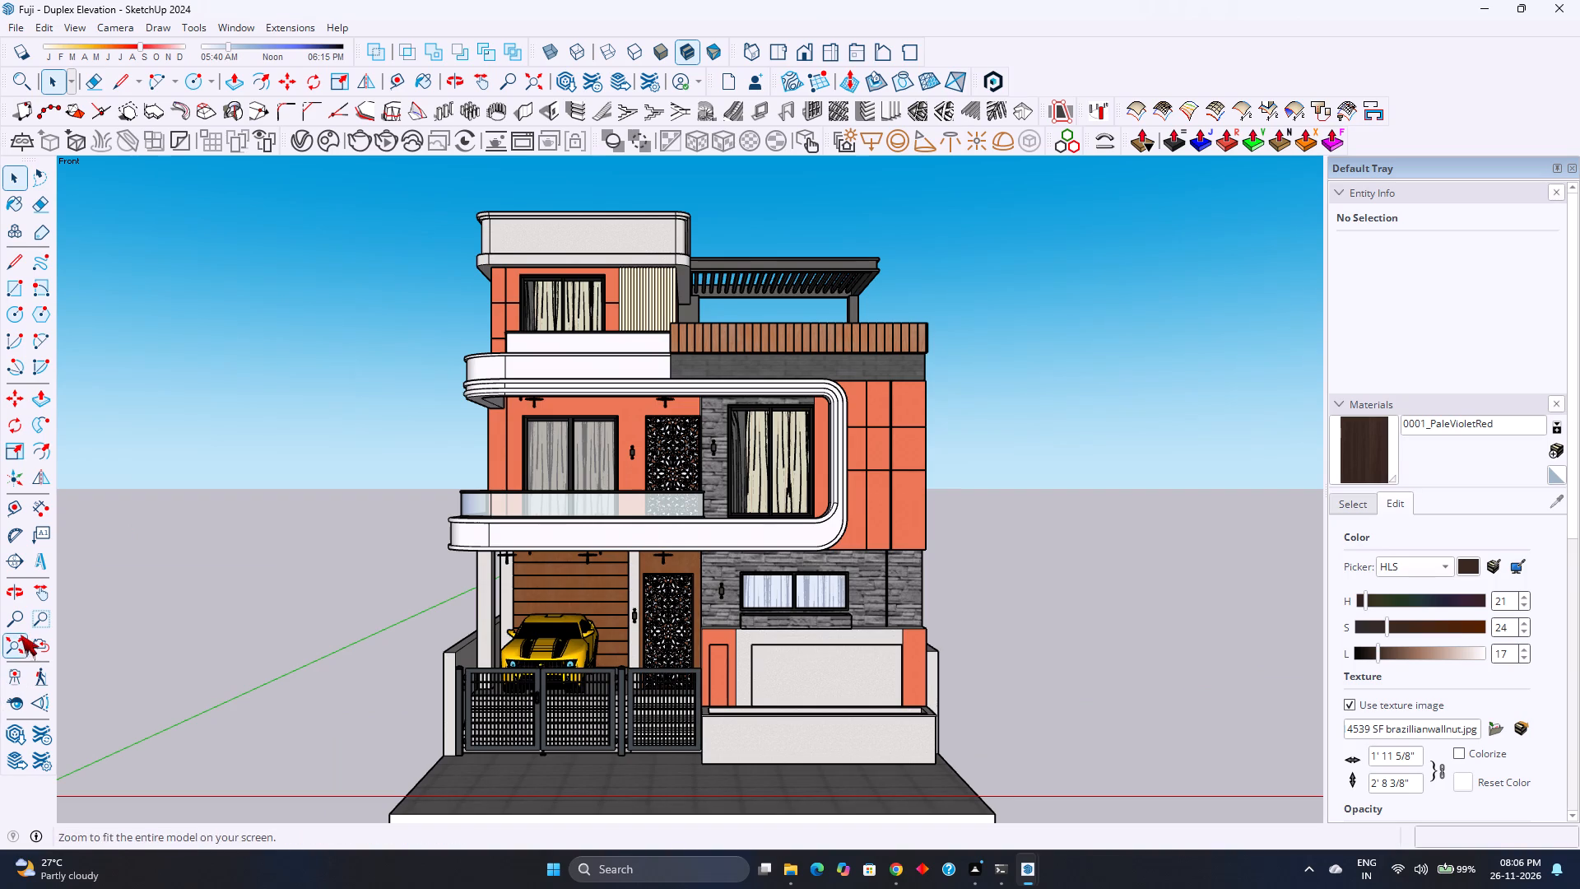
{"action": "left_click", "coordinate": [19, 635]}
{"action": "scroll", "coordinate": [662, 541], "scroll_direction": "down", "scroll_amount": 2}
{"action": "scroll", "coordinate": [662, 541], "scroll_direction": "up", "scroll_amount": 3}
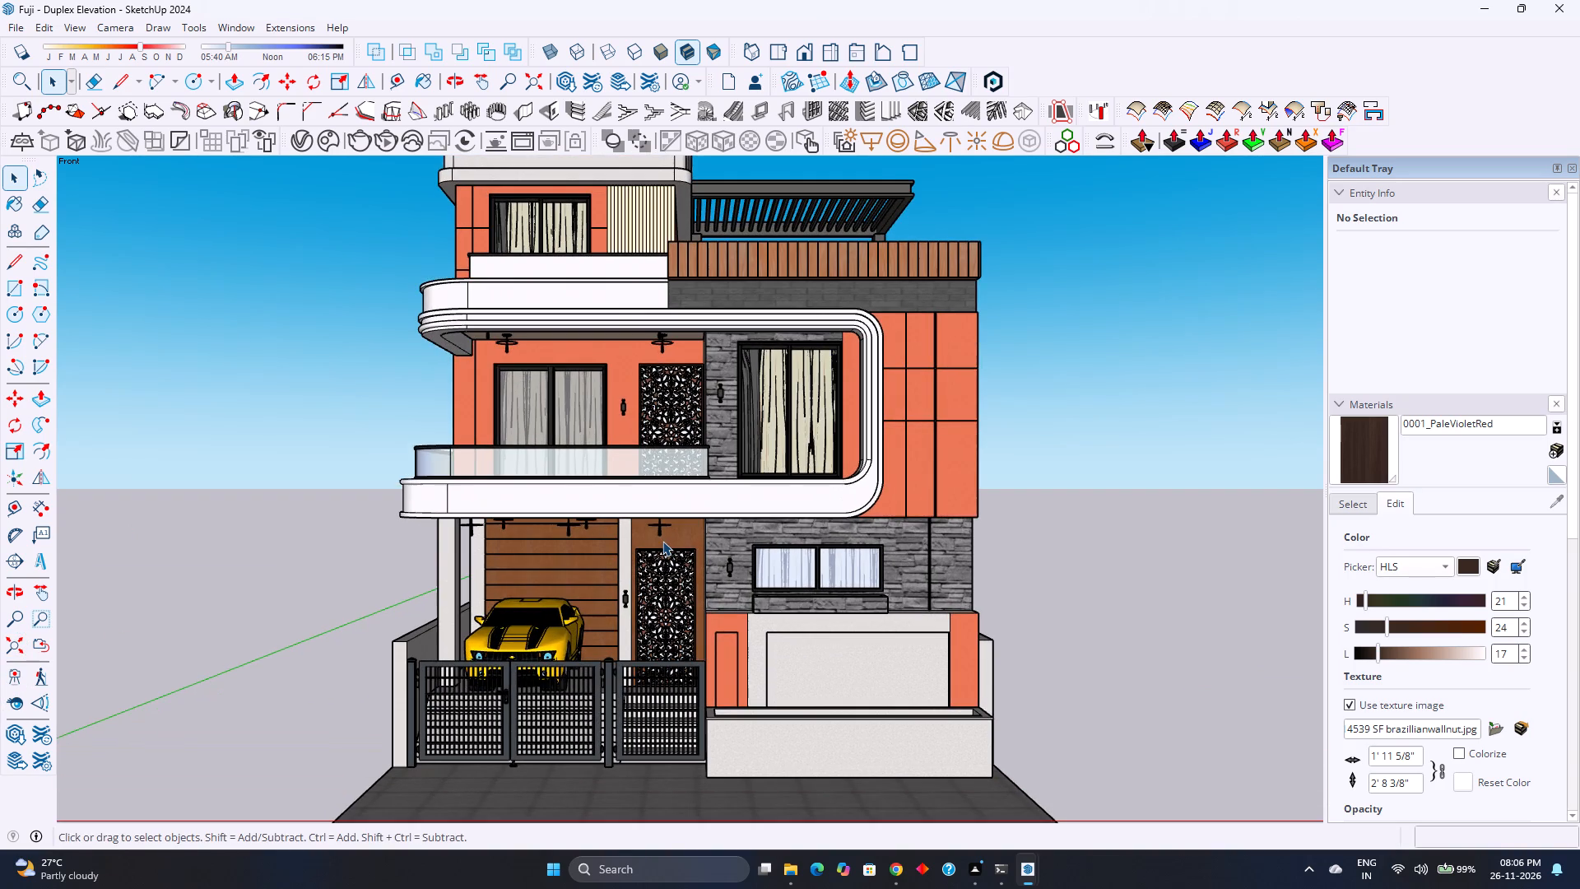
{"action": "scroll", "coordinate": [662, 541], "scroll_direction": "down", "scroll_amount": 2}
{"action": "scroll", "coordinate": [662, 541], "scroll_direction": "up", "scroll_amount": 2}
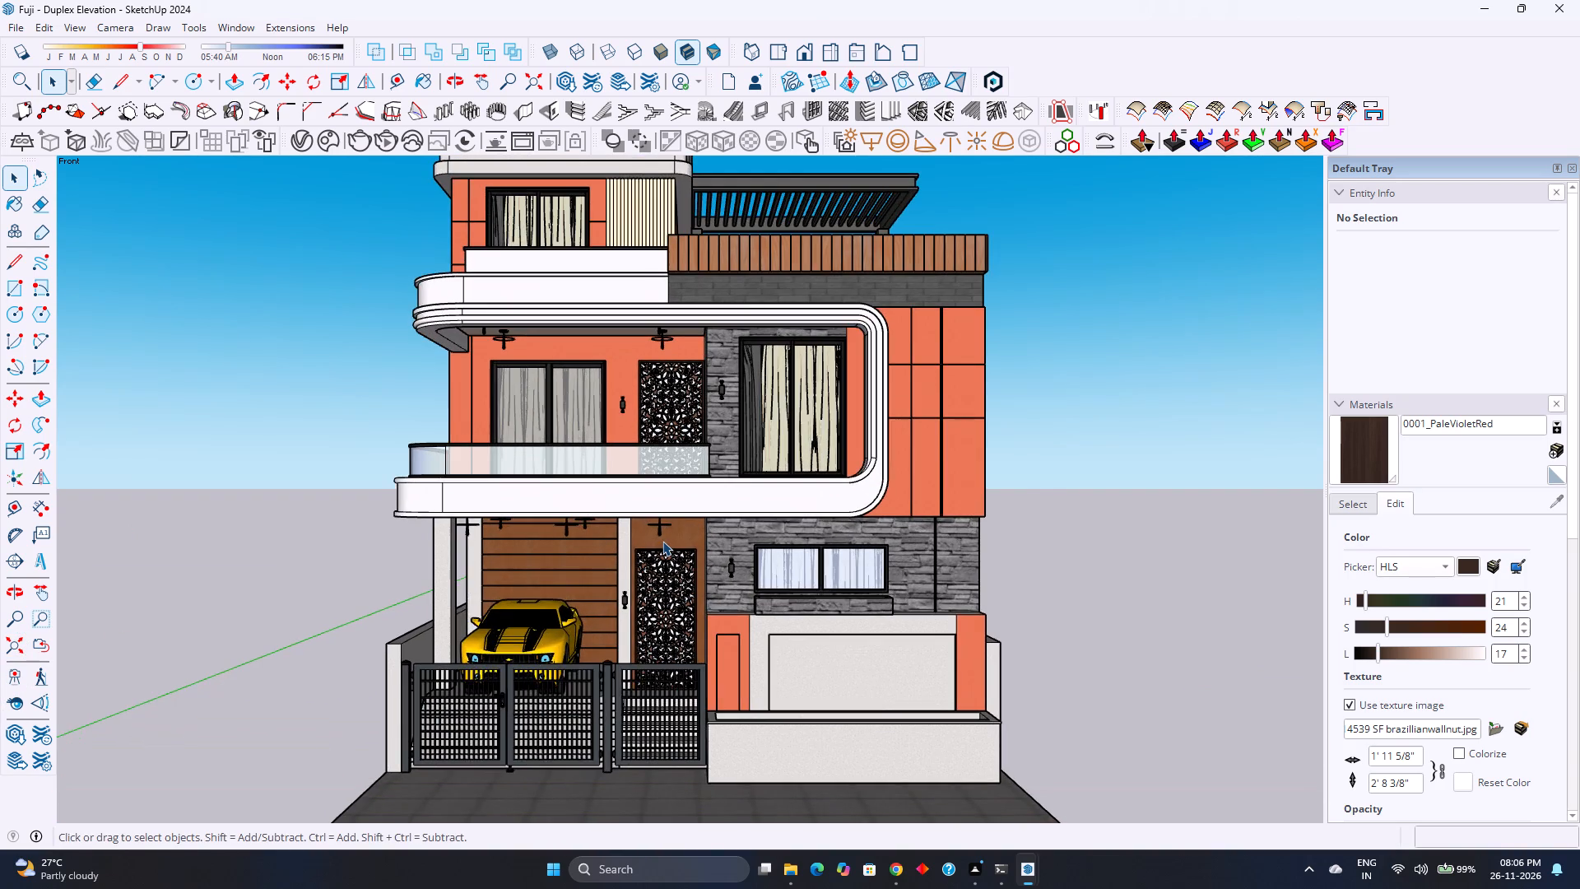
{"action": "scroll", "coordinate": [662, 541], "scroll_direction": "up", "scroll_amount": 1}
{"action": "scroll", "coordinate": [662, 540], "scroll_direction": "down", "scroll_amount": 2}
{"action": "scroll", "coordinate": [662, 540], "scroll_direction": "up", "scroll_amount": 3}
{"action": "scroll", "coordinate": [662, 540], "scroll_direction": "down", "scroll_amount": 3}
{"action": "scroll", "coordinate": [662, 540], "scroll_direction": "up", "scroll_amount": 3}
{"action": "scroll", "coordinate": [662, 540], "scroll_direction": "down", "scroll_amount": 1}
{"action": "scroll", "coordinate": [662, 540], "scroll_direction": "up", "scroll_amount": 1}
{"action": "scroll", "coordinate": [662, 540], "scroll_direction": "down", "scroll_amount": 2}
{"action": "scroll", "coordinate": [662, 540], "scroll_direction": "up", "scroll_amount": 2}
{"action": "scroll", "coordinate": [662, 540], "scroll_direction": "down", "scroll_amount": 3}
{"action": "scroll", "coordinate": [662, 540], "scroll_direction": "up", "scroll_amount": 3}
{"action": "scroll", "coordinate": [662, 540], "scroll_direction": "down", "scroll_amount": 3}
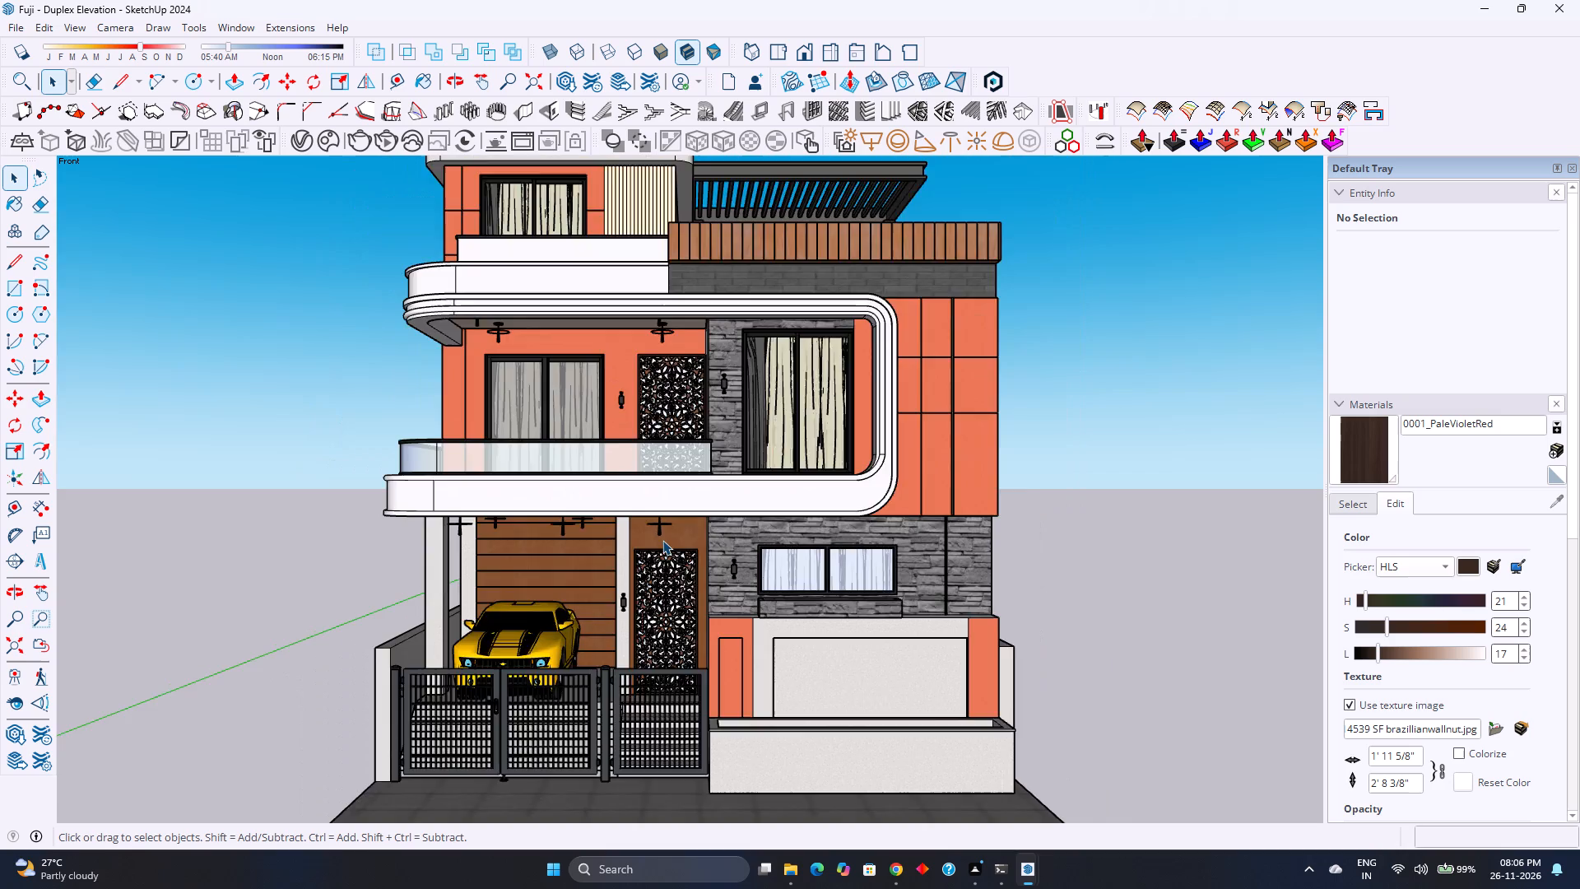
{"action": "scroll", "coordinate": [662, 540], "scroll_direction": "down", "scroll_amount": 3}
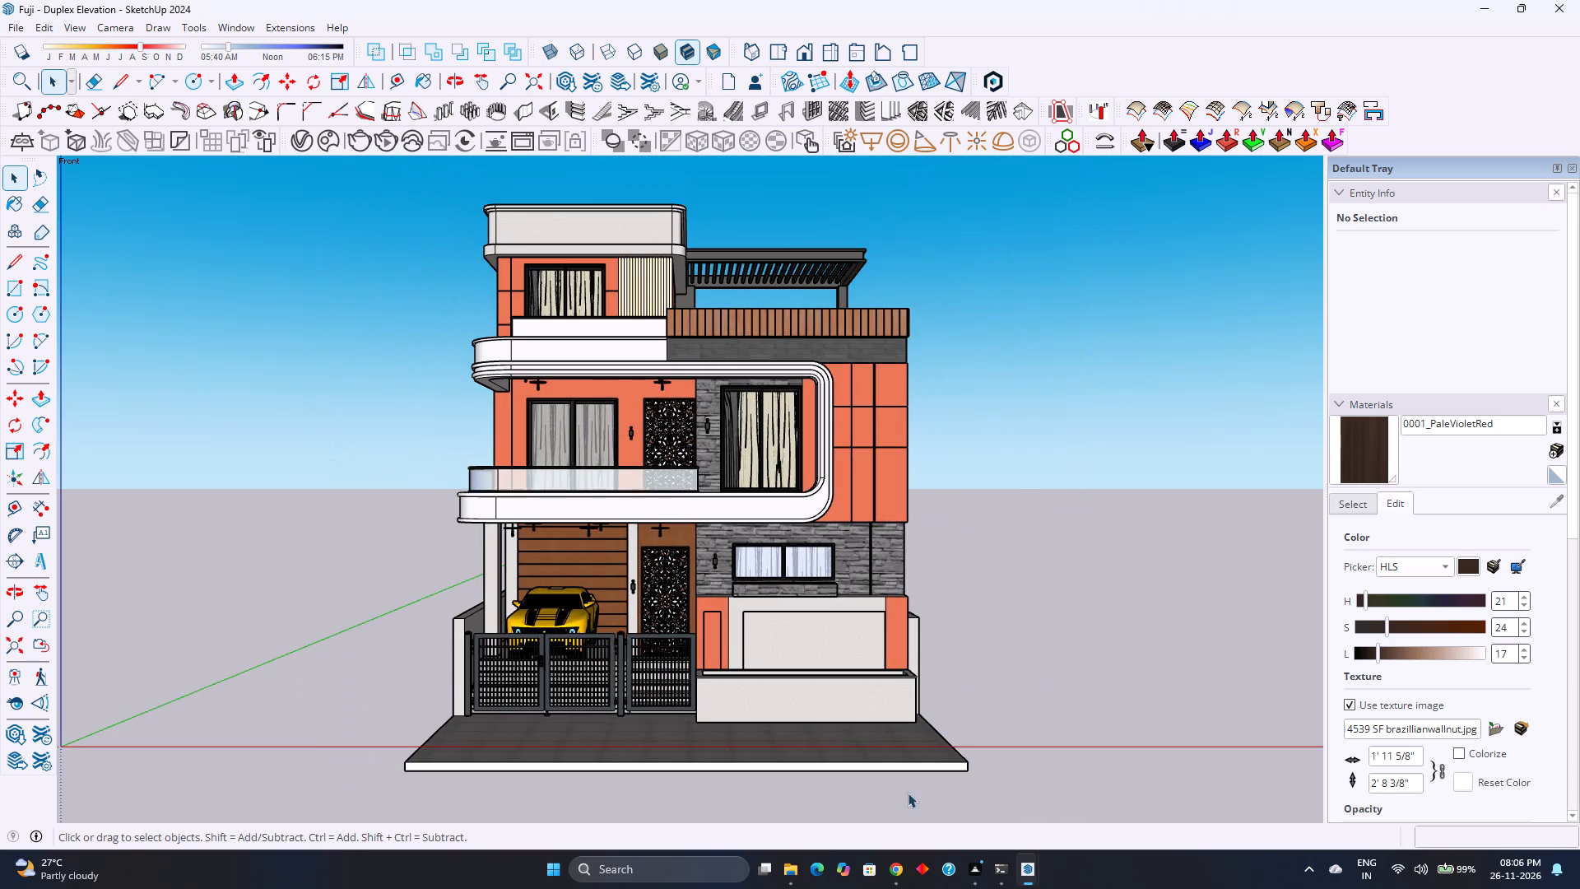
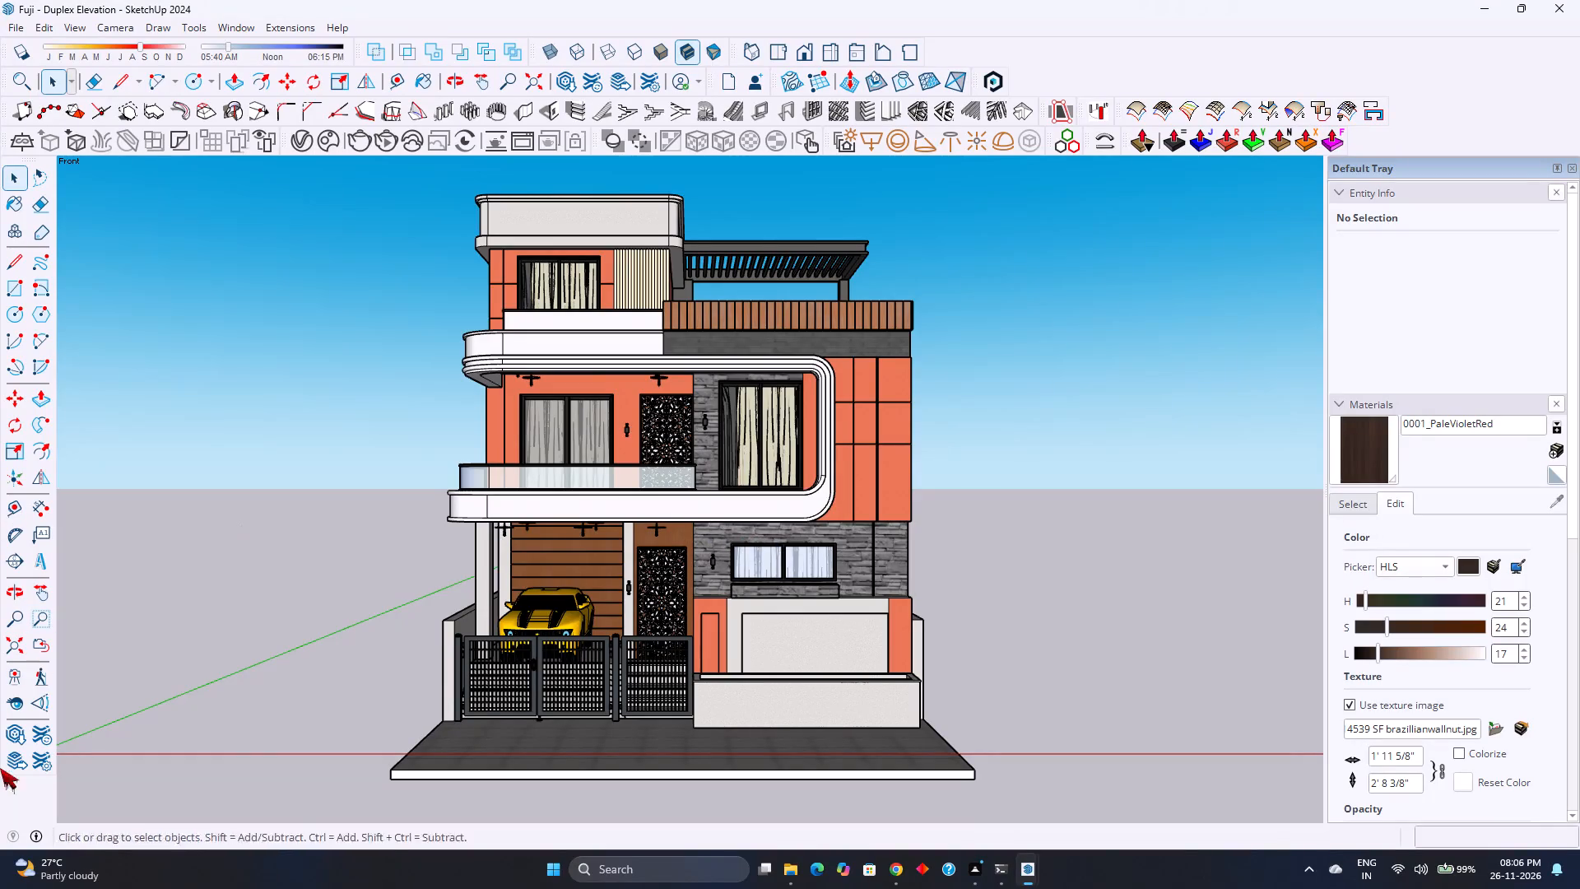
Examine the whole duplex from the front and from angles on both sides, including its side wall, gates and terrace pergola.
{"action": "left_click", "coordinate": [16, 647]}
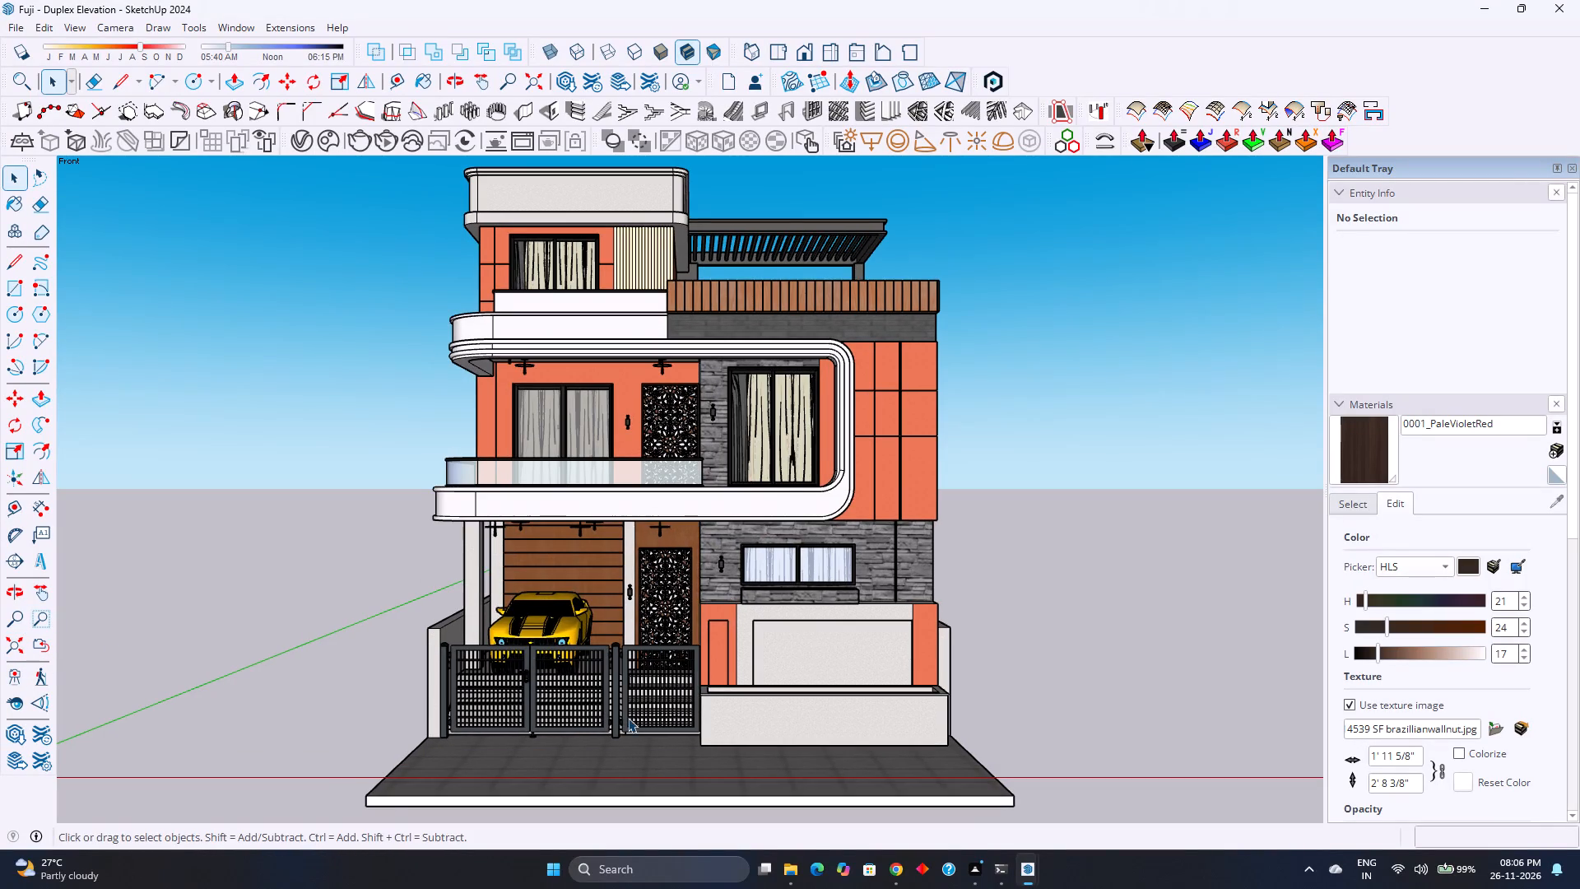
{"action": "scroll", "coordinate": [628, 718], "scroll_direction": "down", "scroll_amount": 1}
{"action": "middle_click_drag", "start_coordinate": [626, 712], "coordinate": [792, 710]}
{"action": "middle_click", "coordinate": [792, 710]}
{"action": "middle_click_drag", "start_coordinate": [736, 700], "coordinate": [498, 681]}
{"action": "middle_click", "coordinate": [755, 700]}
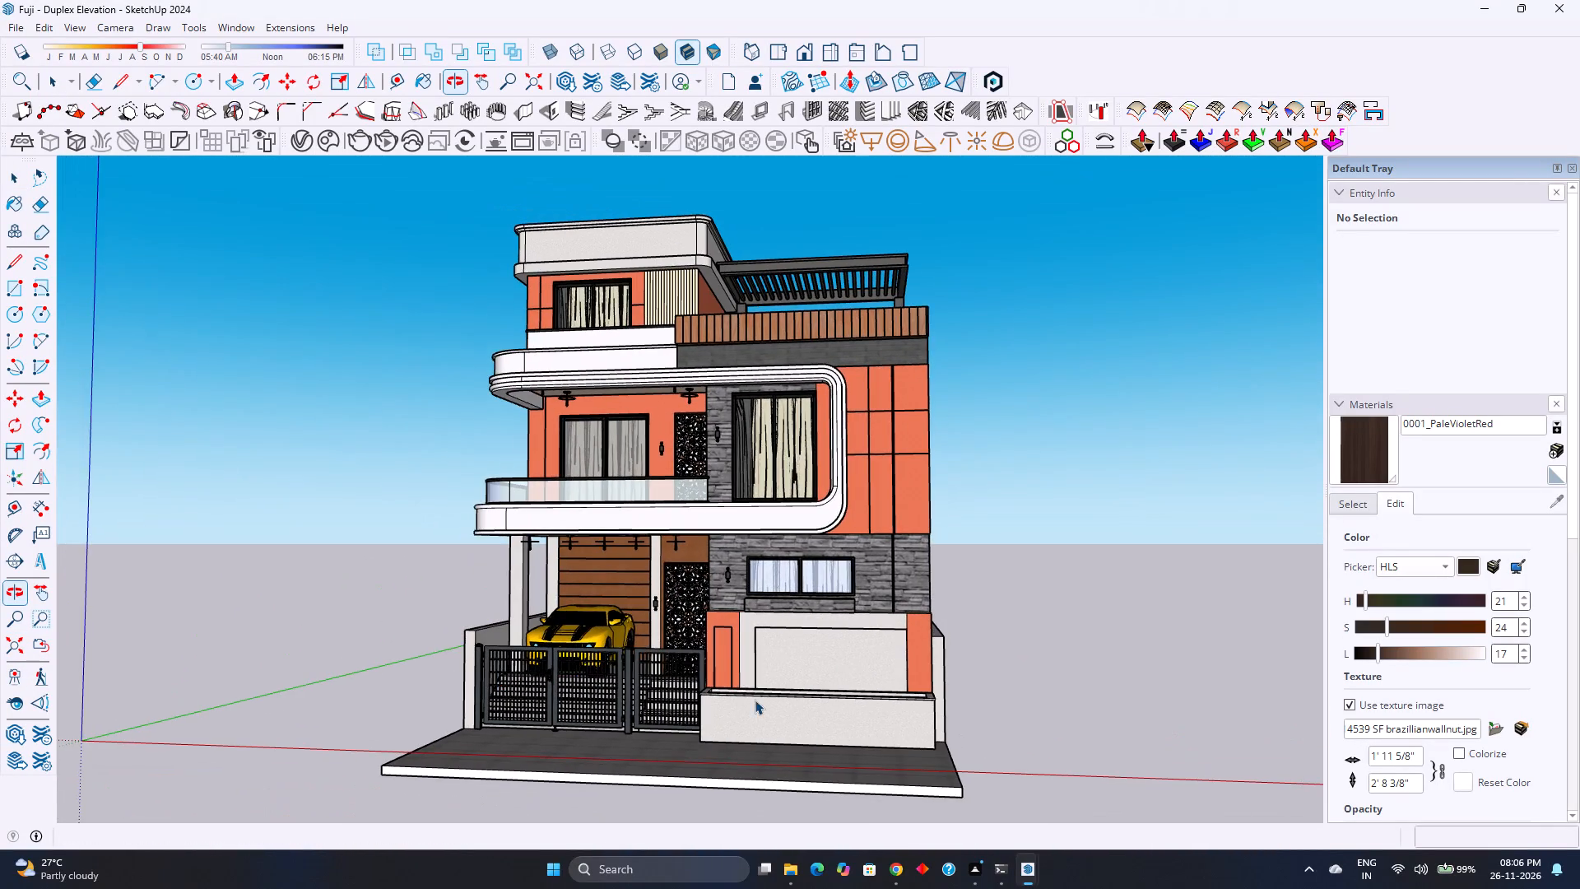
{"action": "scroll", "coordinate": [741, 673], "scroll_direction": "down", "scroll_amount": 4}
{"action": "middle_click_drag", "start_coordinate": [783, 676], "coordinate": [1001, 692]}
{"action": "middle_click", "coordinate": [1001, 692]}
{"action": "left_click", "coordinate": [0, 646]}
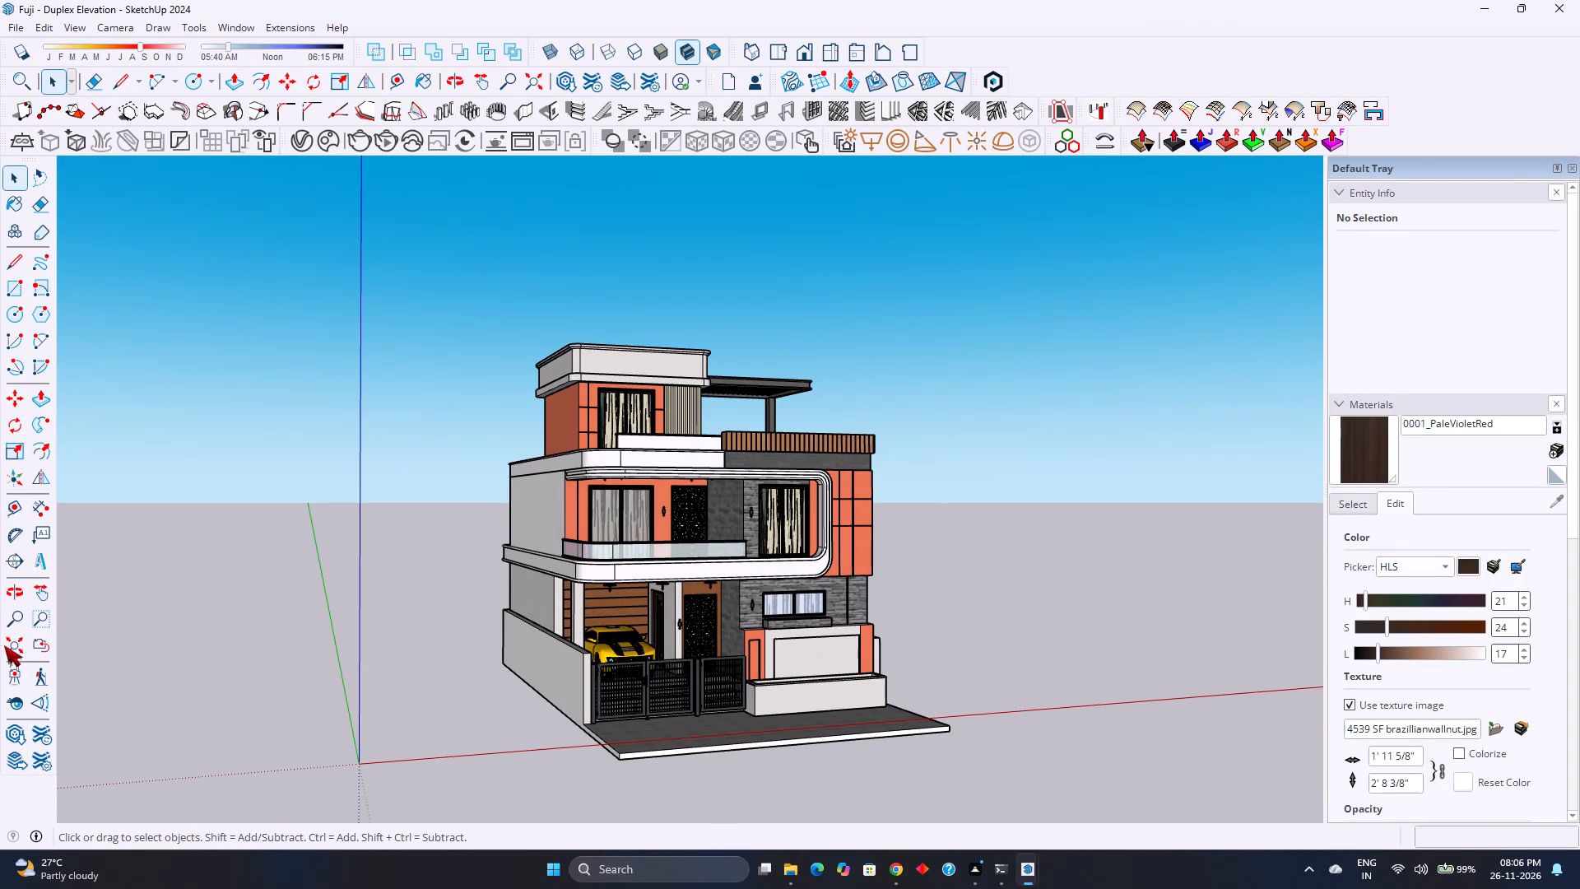
{"action": "left_click", "coordinate": [7, 645]}
{"action": "middle_click_drag", "start_coordinate": [670, 611], "coordinate": [588, 624]}
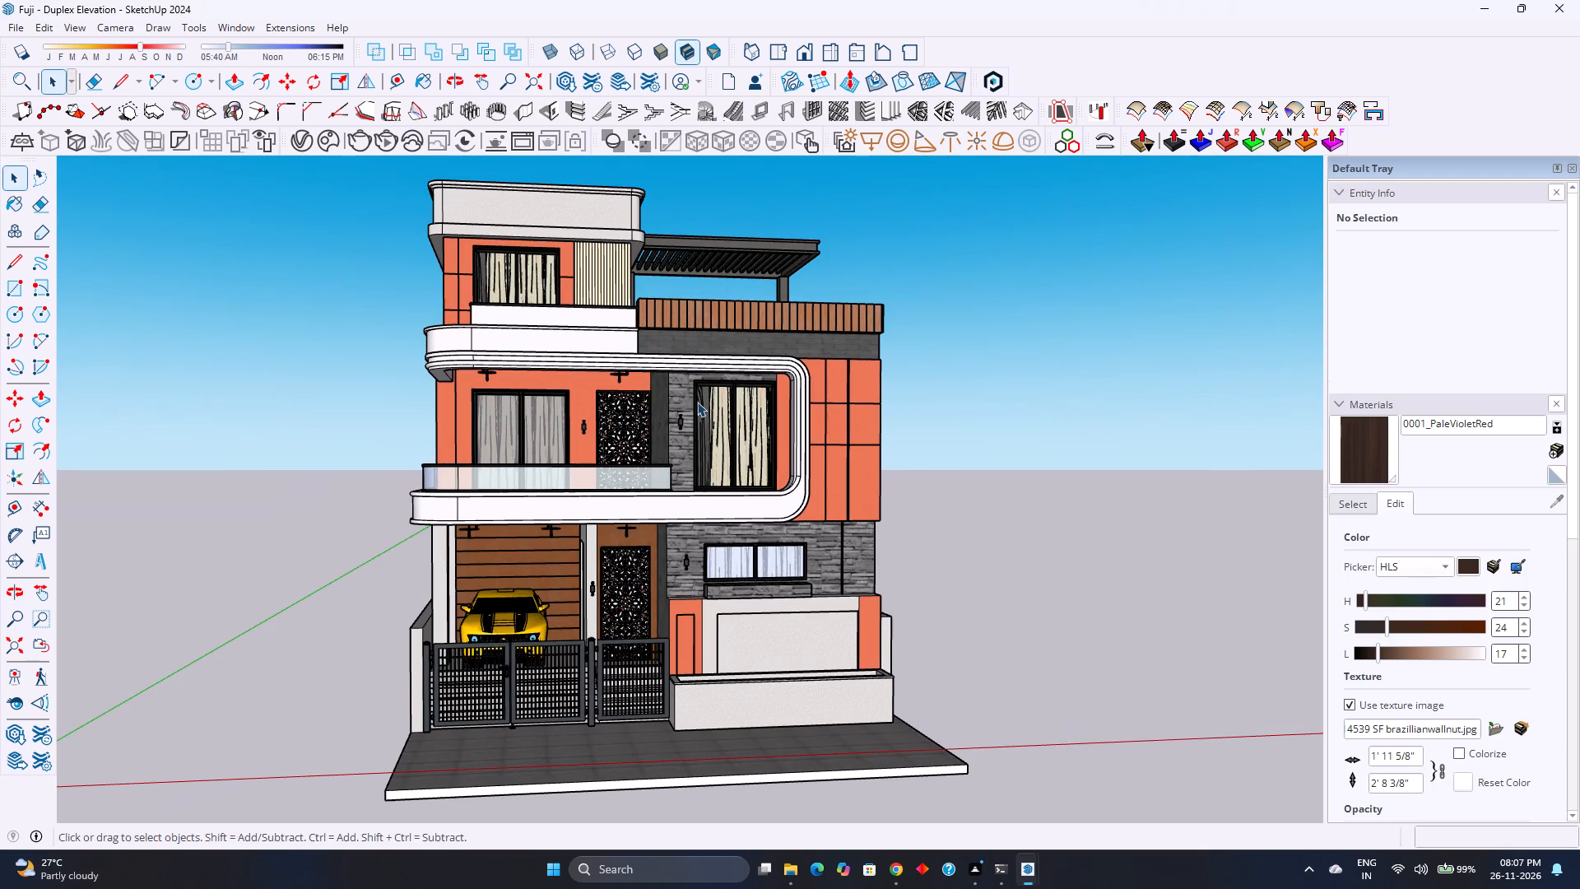
Return to the standard front view with the whole duplex fitted in the frame.
{"action": "left_click", "coordinate": [794, 51]}
{"action": "left_click", "coordinate": [17, 656]}
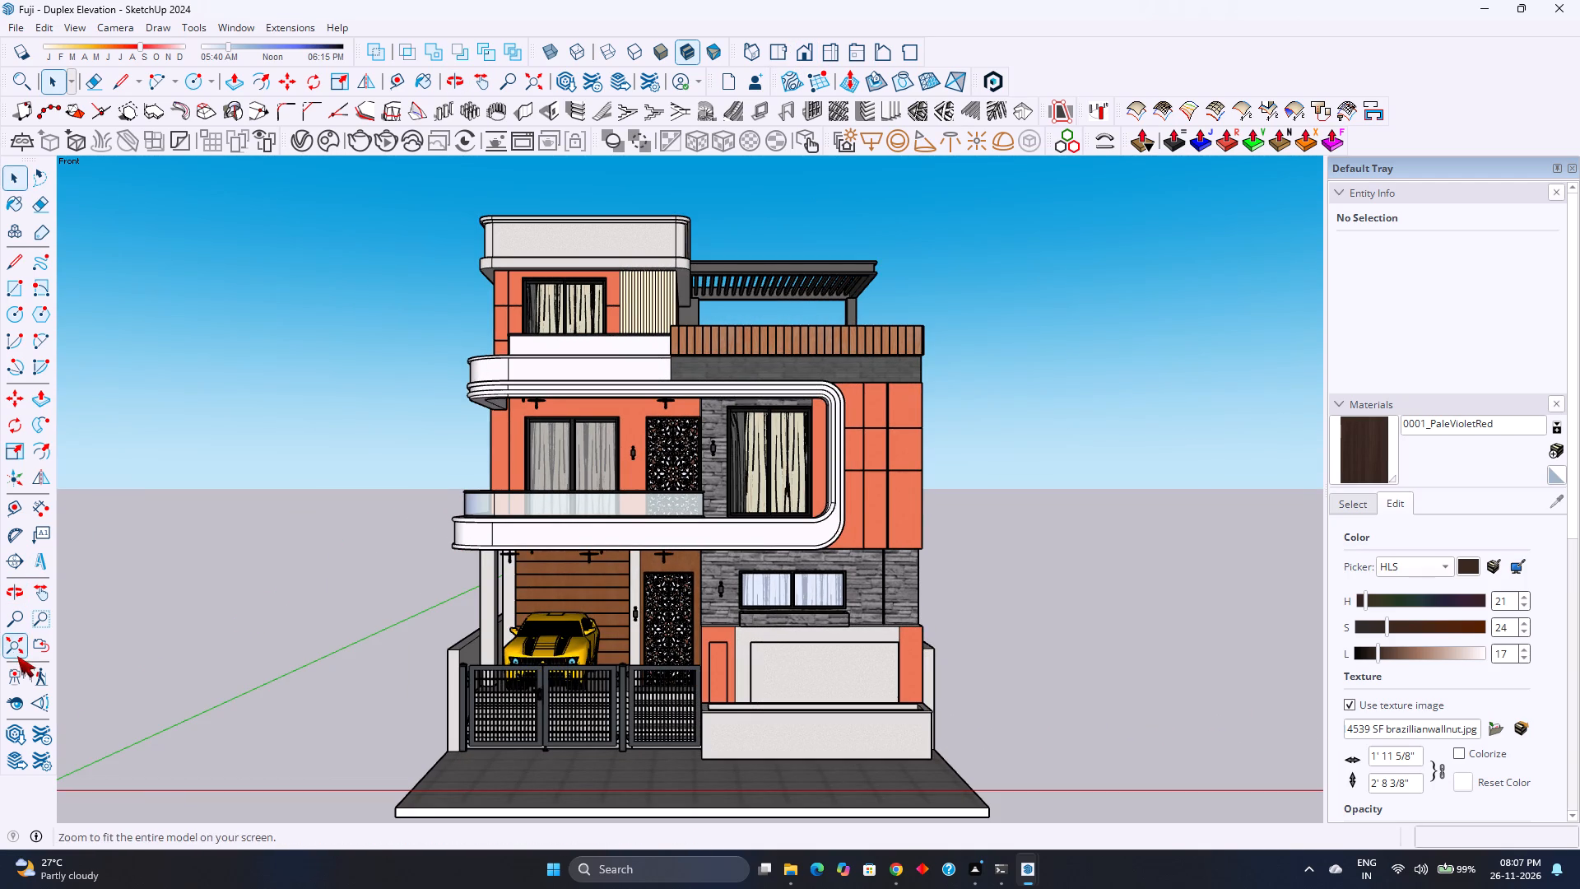
{"action": "scroll", "coordinate": [638, 559], "scroll_direction": "down", "scroll_amount": 3}
{"action": "scroll", "coordinate": [638, 559], "scroll_direction": "up", "scroll_amount": 2}
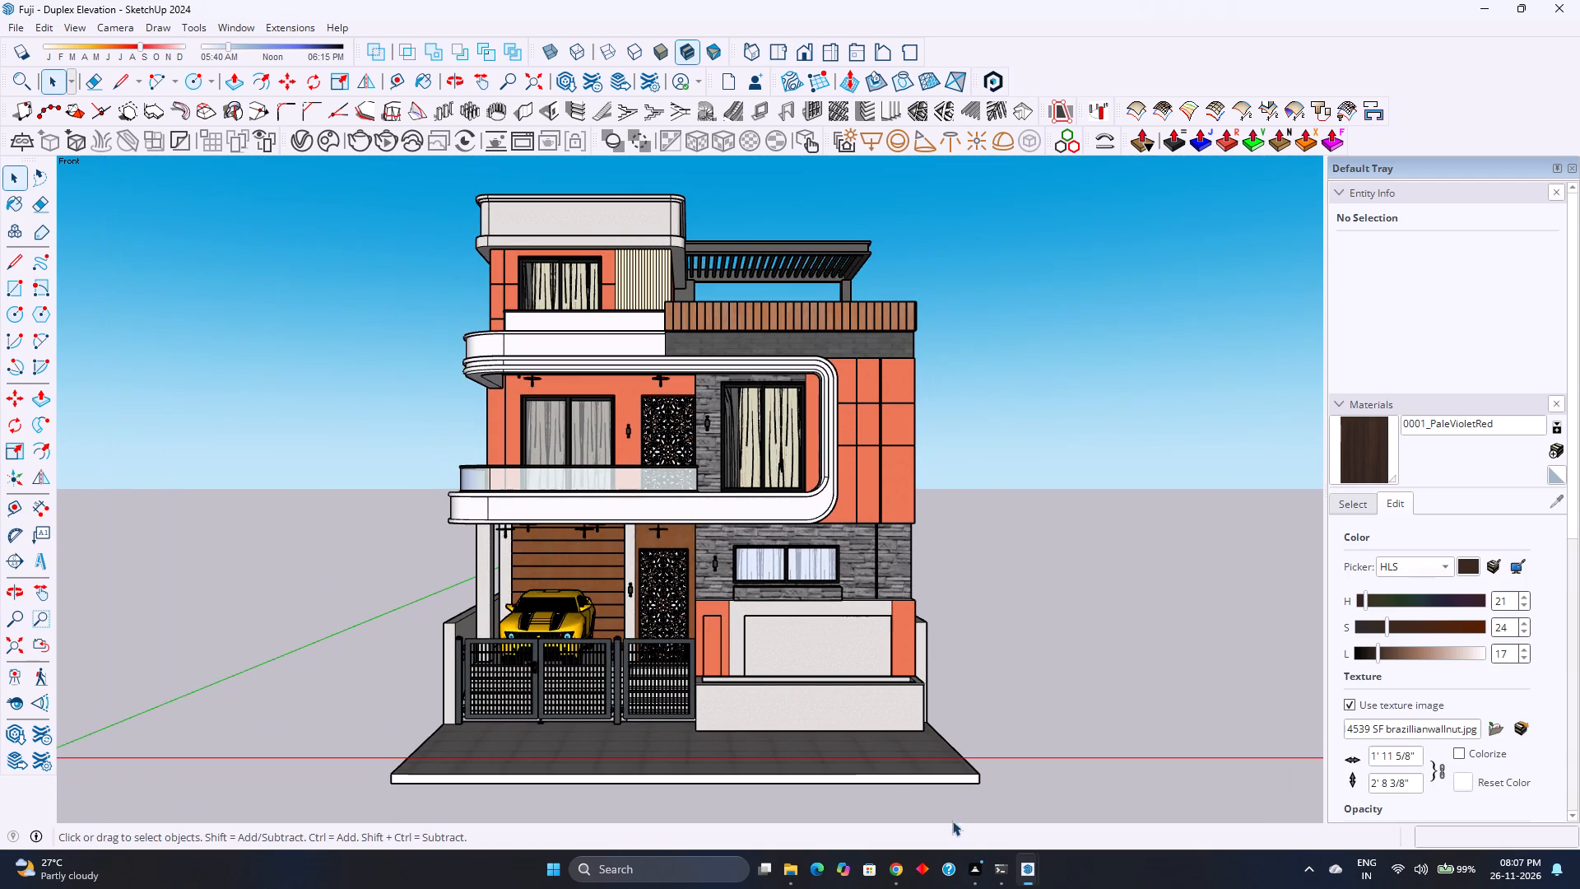
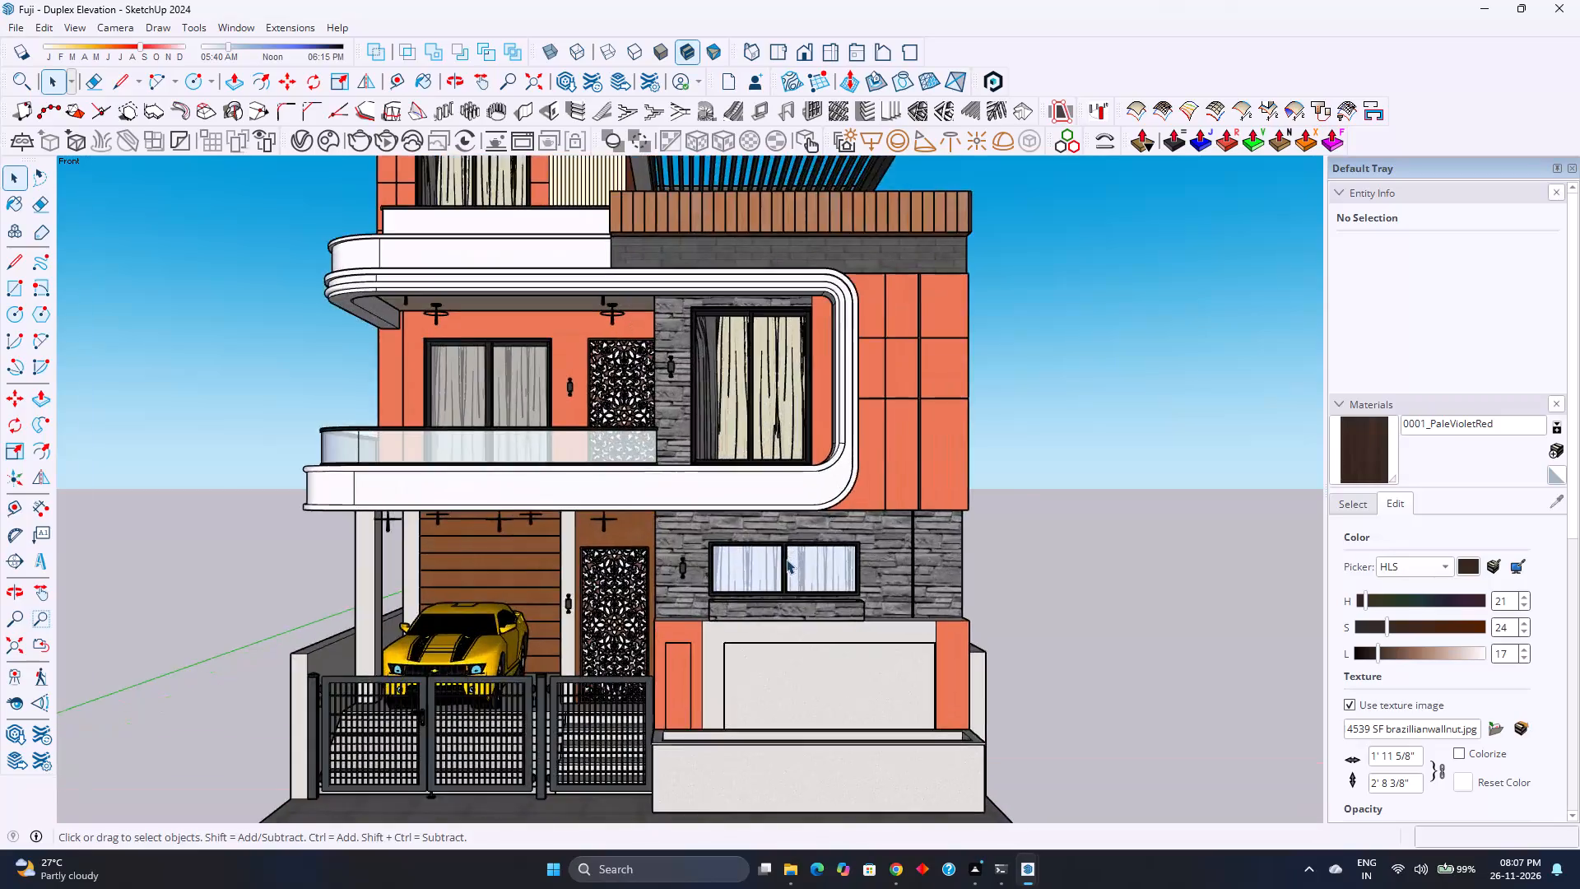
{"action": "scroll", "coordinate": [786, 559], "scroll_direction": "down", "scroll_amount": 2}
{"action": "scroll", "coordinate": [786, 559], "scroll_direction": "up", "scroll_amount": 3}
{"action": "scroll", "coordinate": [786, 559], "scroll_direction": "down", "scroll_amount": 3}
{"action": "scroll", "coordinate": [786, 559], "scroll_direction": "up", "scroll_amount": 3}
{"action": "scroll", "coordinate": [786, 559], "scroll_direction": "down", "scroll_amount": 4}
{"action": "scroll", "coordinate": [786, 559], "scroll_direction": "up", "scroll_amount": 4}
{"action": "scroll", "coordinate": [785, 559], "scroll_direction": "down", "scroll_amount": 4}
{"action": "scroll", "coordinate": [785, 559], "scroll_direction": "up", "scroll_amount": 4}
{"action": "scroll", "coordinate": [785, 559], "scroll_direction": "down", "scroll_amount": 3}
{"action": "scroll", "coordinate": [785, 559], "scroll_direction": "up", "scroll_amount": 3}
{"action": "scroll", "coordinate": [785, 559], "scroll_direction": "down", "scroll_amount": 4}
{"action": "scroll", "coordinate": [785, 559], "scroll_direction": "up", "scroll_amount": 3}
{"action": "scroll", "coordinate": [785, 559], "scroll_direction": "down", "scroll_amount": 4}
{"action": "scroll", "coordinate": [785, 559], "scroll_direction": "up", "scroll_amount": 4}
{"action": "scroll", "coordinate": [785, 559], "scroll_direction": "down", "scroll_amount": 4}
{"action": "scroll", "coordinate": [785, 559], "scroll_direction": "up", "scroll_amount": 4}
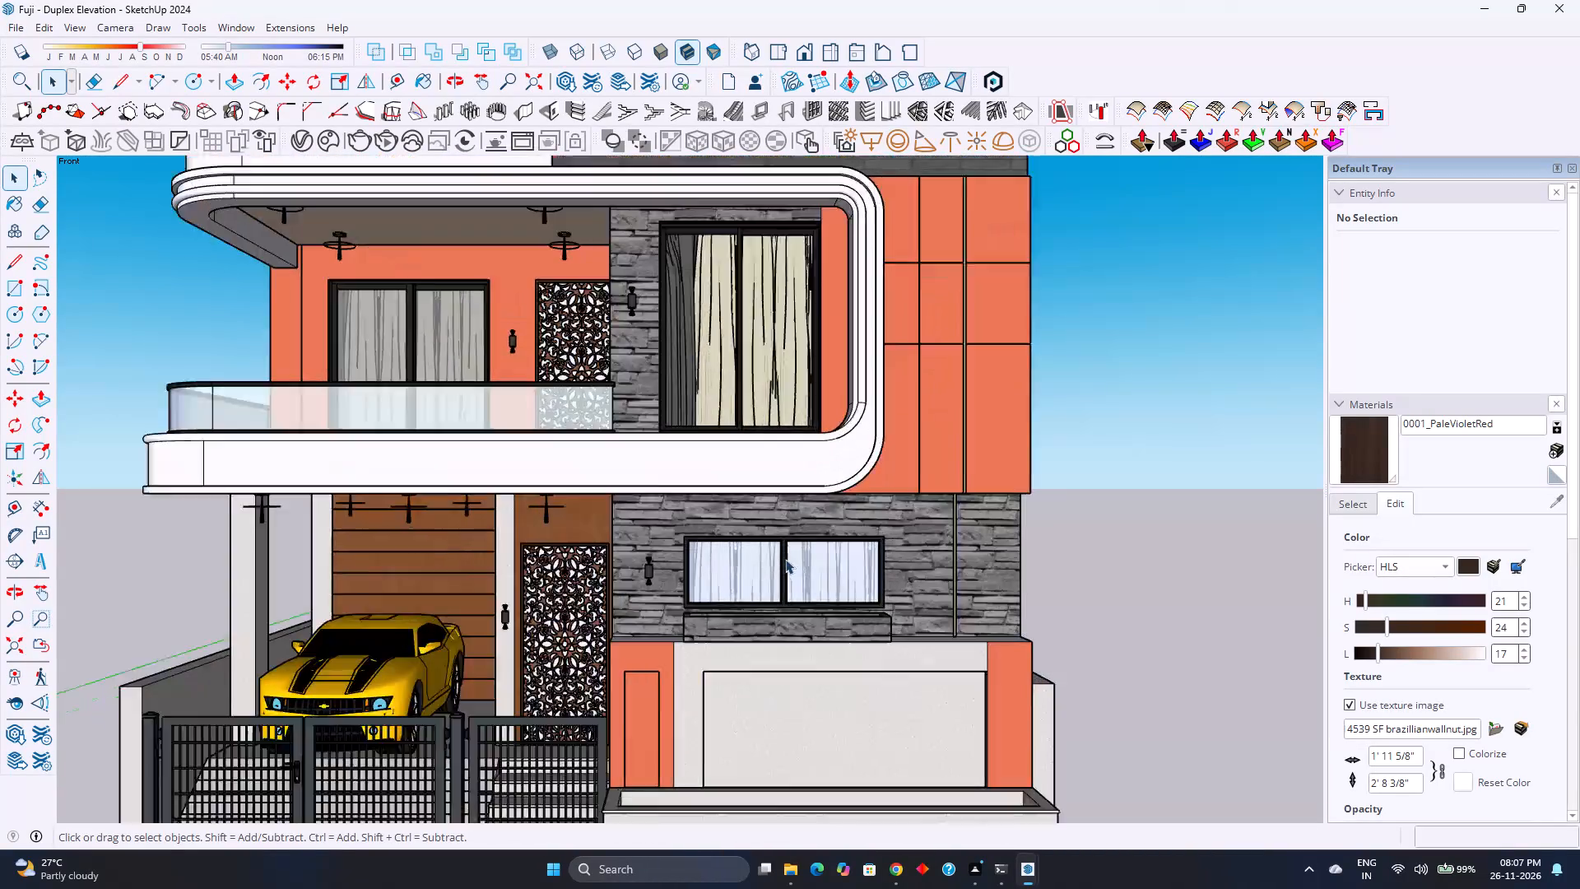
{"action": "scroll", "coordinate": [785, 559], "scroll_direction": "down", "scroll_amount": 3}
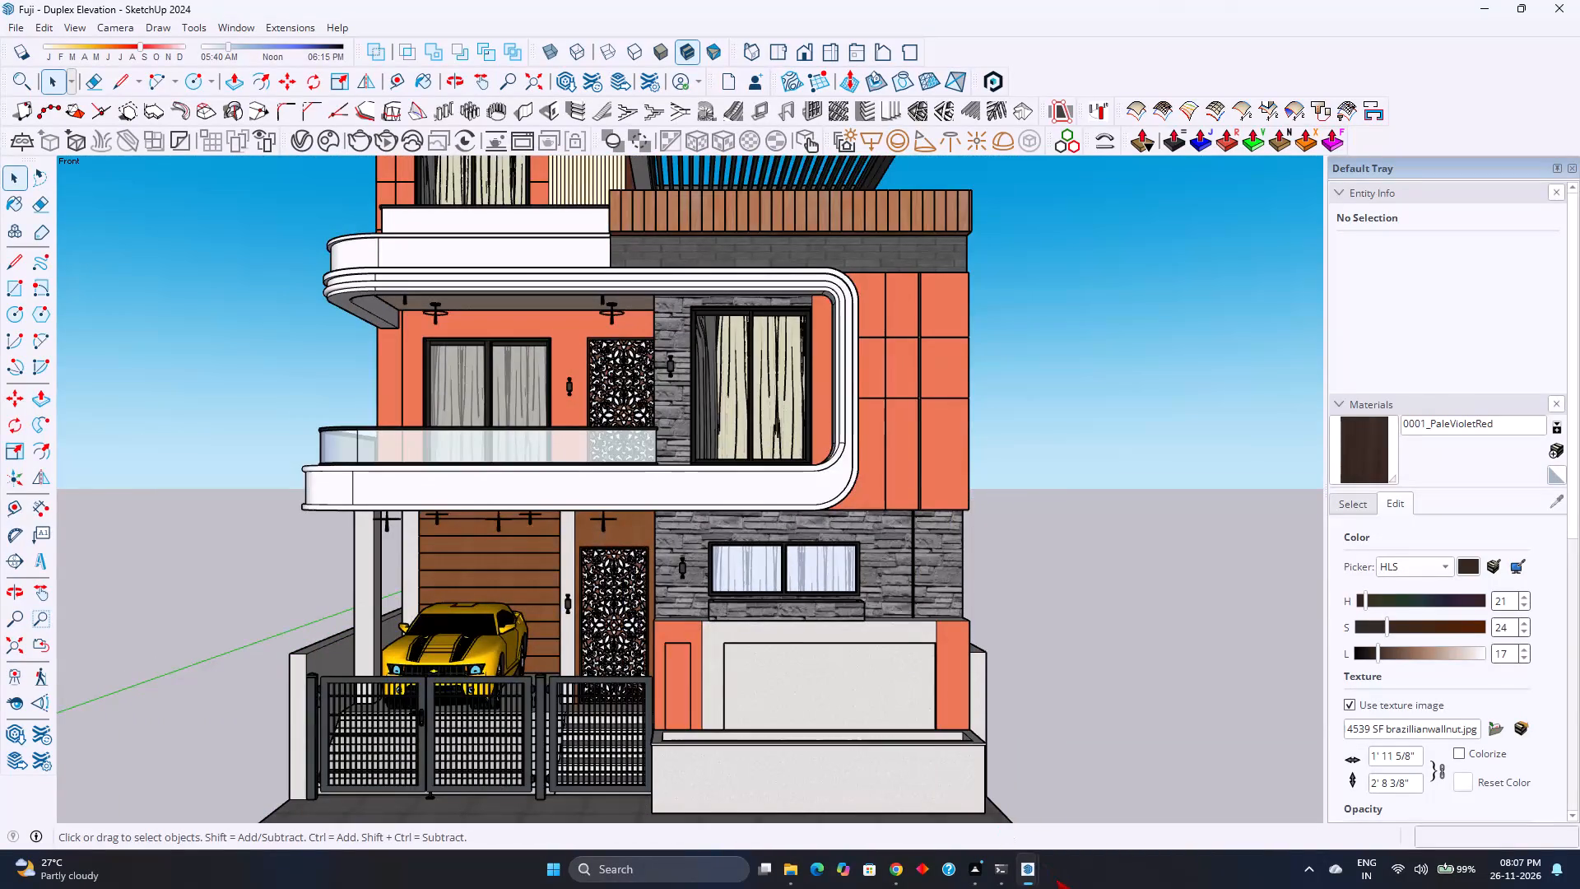
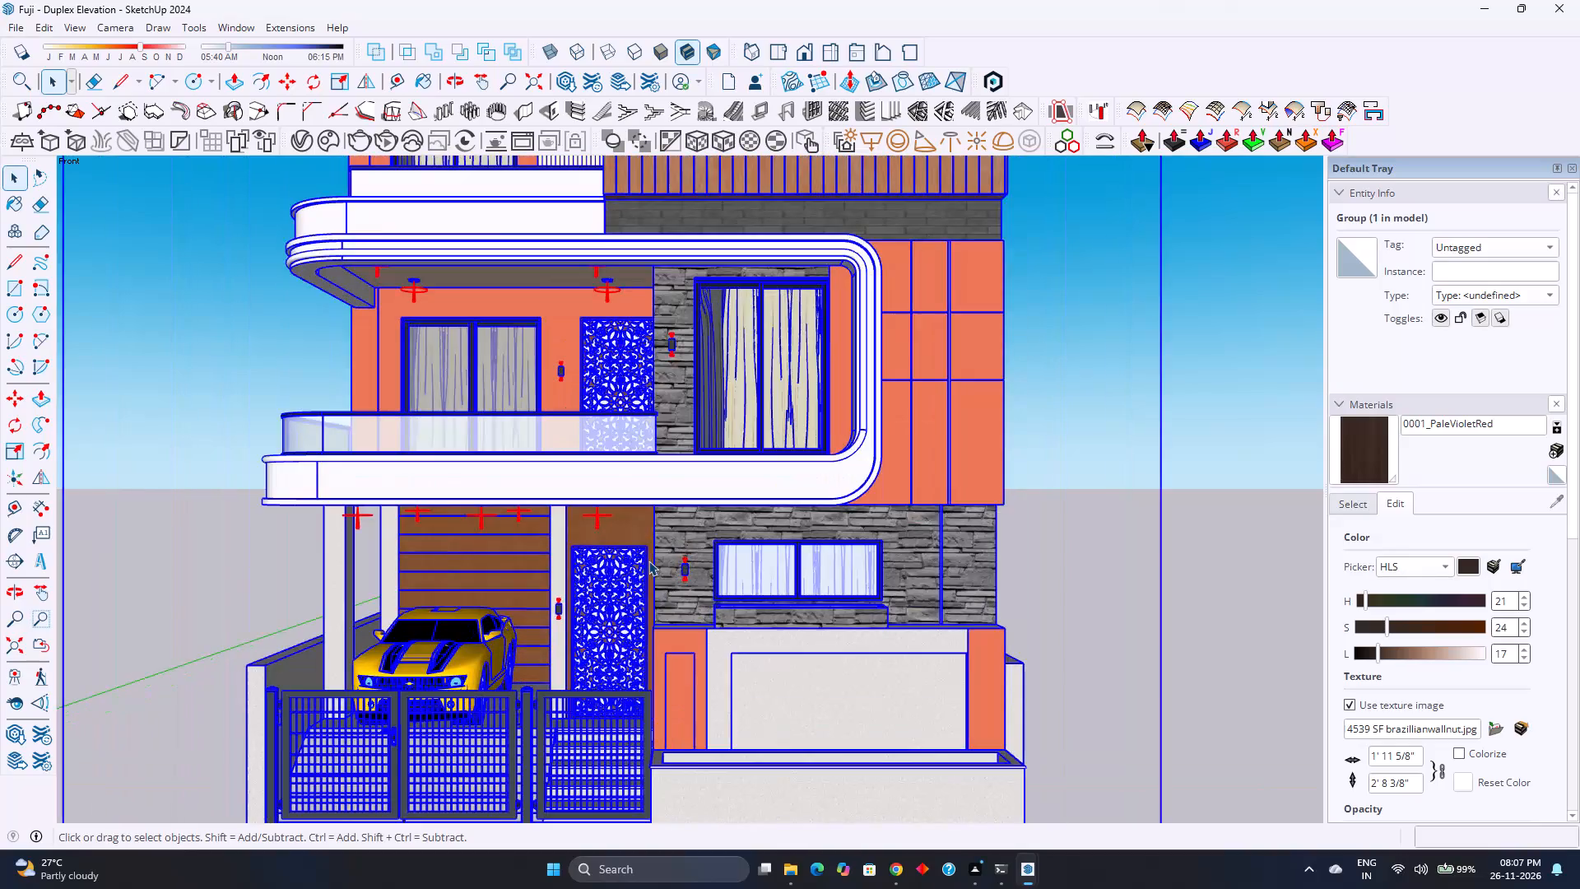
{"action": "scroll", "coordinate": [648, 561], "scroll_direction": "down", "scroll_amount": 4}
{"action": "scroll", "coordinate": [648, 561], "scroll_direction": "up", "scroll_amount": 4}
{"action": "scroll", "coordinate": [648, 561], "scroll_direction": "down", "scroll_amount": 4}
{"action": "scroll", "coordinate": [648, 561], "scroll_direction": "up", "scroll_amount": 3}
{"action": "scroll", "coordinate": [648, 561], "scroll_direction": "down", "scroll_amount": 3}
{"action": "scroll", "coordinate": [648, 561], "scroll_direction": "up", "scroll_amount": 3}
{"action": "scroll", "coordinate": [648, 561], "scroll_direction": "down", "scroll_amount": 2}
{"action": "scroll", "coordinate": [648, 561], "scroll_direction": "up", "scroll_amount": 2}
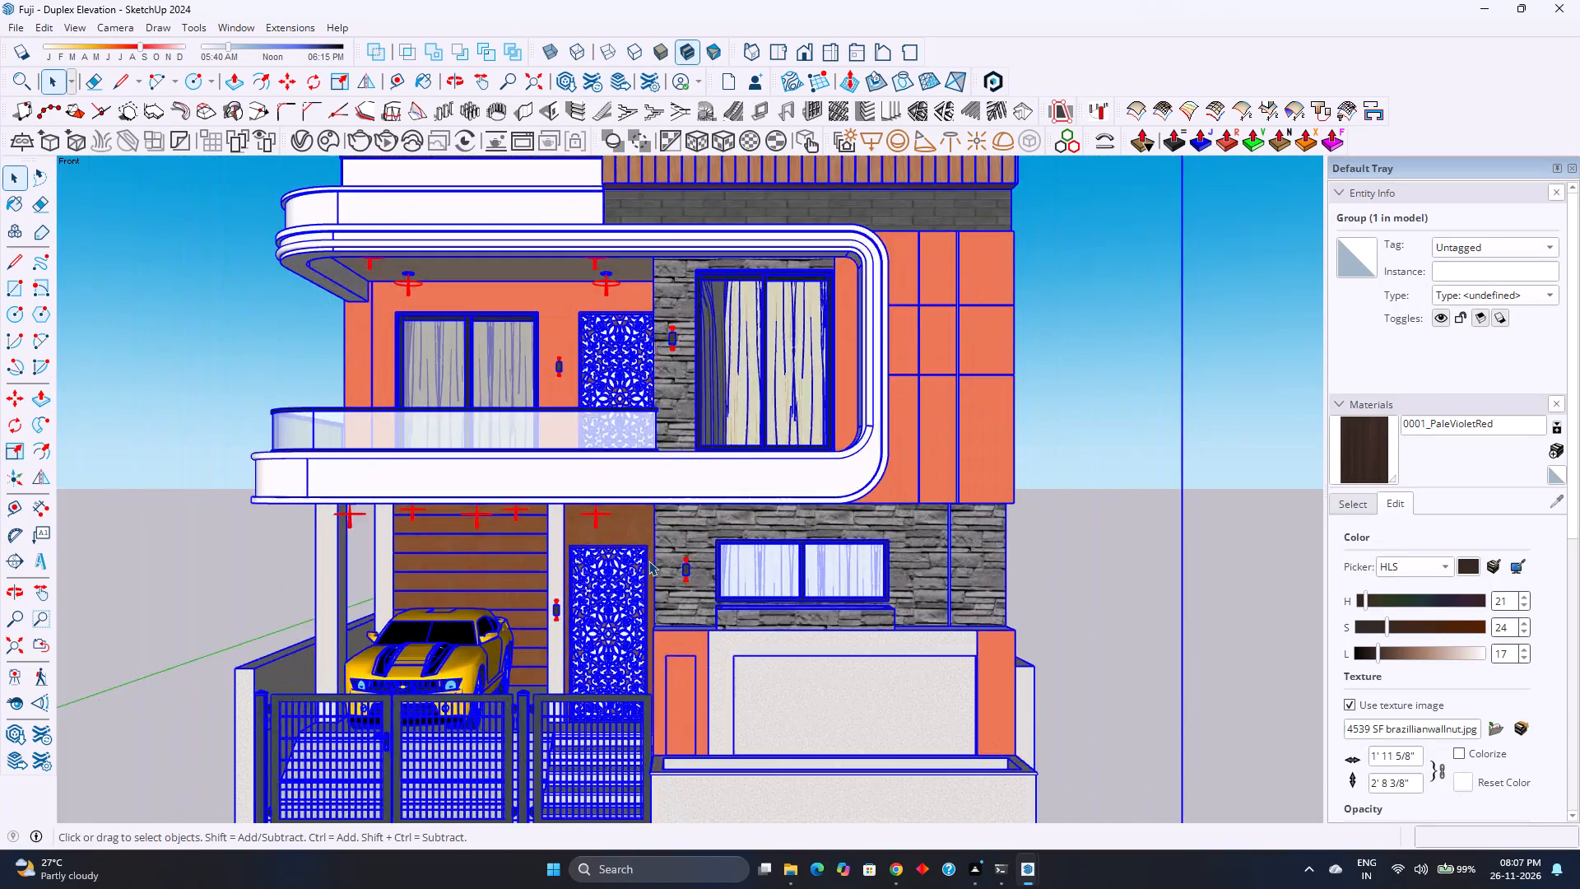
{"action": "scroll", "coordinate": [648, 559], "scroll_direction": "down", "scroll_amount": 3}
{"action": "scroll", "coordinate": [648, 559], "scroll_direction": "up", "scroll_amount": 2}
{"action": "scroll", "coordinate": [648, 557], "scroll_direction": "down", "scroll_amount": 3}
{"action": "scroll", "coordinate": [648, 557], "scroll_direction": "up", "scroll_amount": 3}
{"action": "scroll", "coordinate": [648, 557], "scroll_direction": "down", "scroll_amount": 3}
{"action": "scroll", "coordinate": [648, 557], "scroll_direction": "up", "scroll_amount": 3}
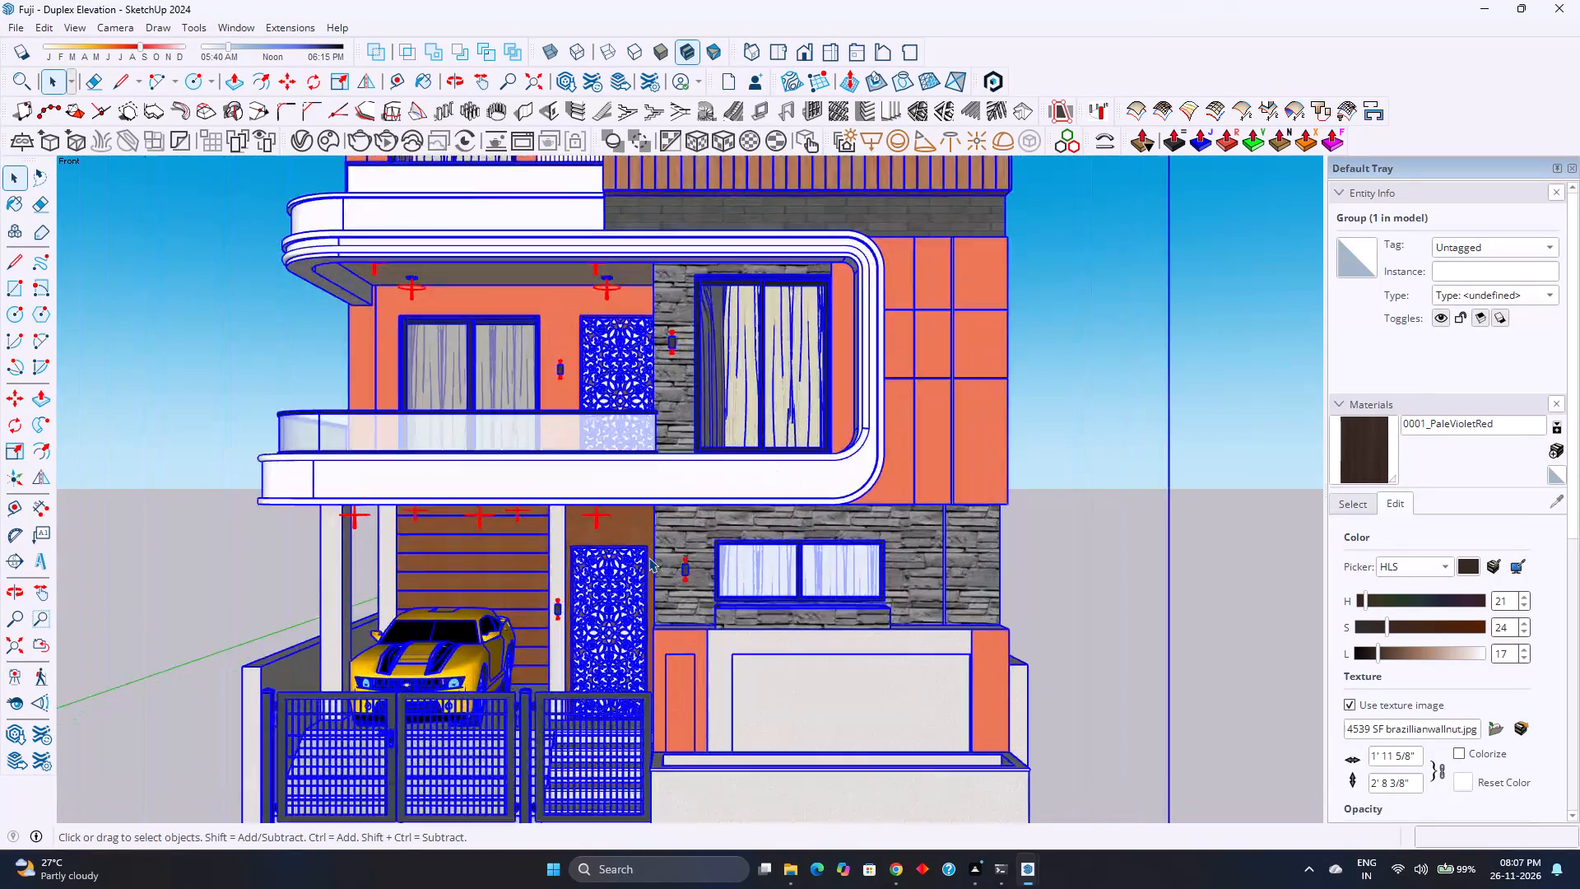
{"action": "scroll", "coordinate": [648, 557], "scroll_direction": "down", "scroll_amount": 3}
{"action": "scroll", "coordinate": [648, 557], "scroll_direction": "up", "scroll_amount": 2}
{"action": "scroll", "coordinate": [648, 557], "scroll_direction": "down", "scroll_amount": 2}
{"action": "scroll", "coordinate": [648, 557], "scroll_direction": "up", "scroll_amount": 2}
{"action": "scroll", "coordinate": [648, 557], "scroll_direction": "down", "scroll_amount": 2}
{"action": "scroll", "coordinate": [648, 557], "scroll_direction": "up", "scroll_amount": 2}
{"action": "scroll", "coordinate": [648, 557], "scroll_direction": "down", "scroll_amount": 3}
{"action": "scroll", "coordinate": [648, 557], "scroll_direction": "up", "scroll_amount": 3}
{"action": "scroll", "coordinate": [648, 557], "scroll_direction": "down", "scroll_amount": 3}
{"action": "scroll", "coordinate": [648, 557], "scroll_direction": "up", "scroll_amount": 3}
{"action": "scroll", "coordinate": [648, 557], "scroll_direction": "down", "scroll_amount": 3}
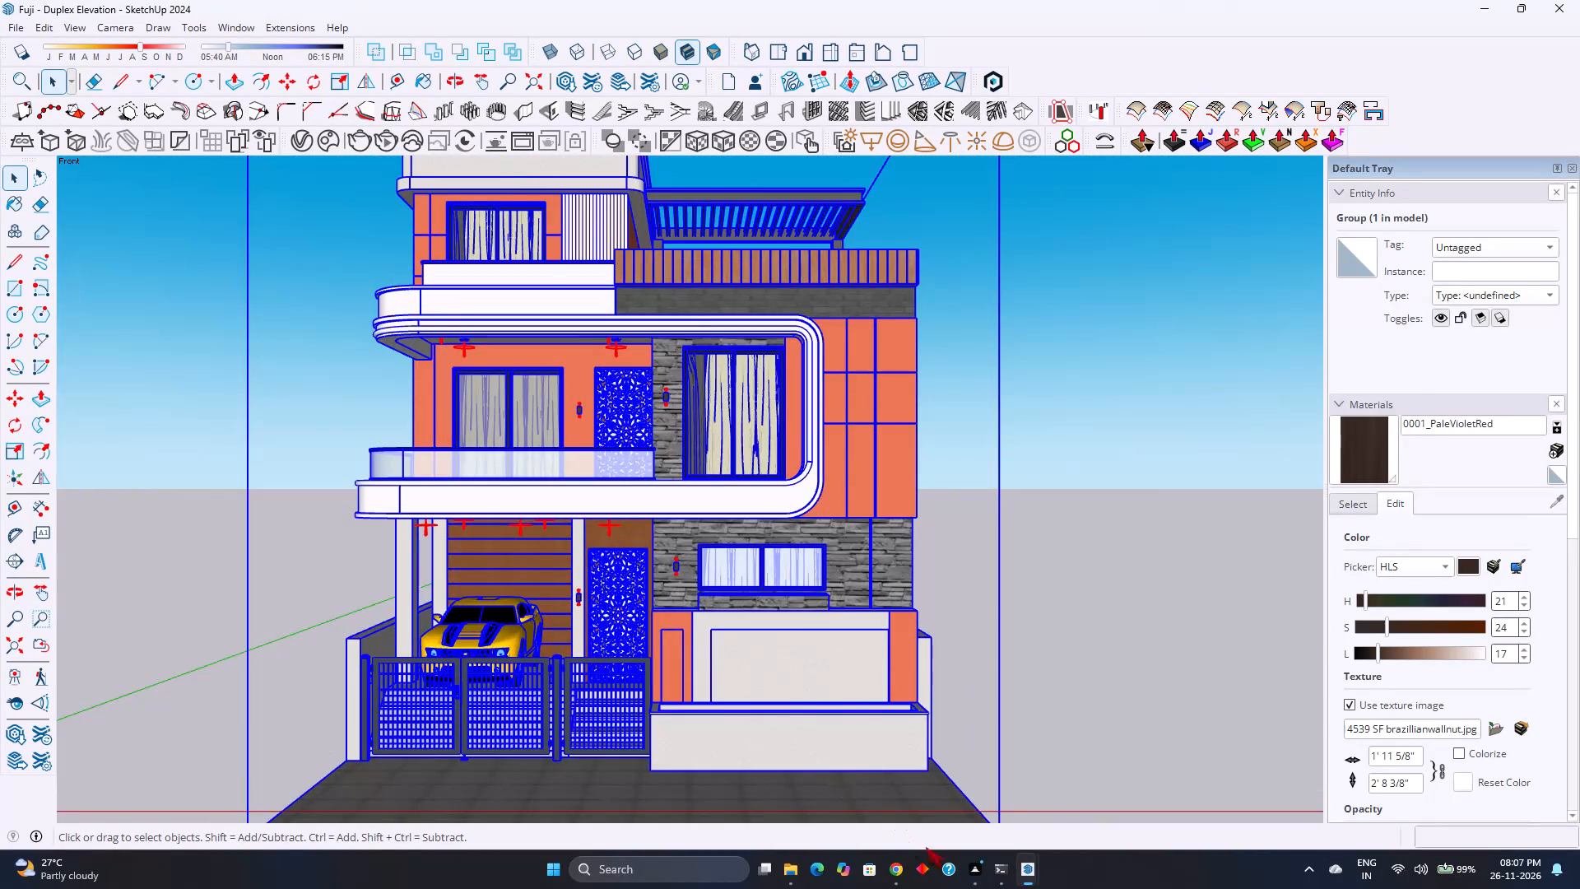
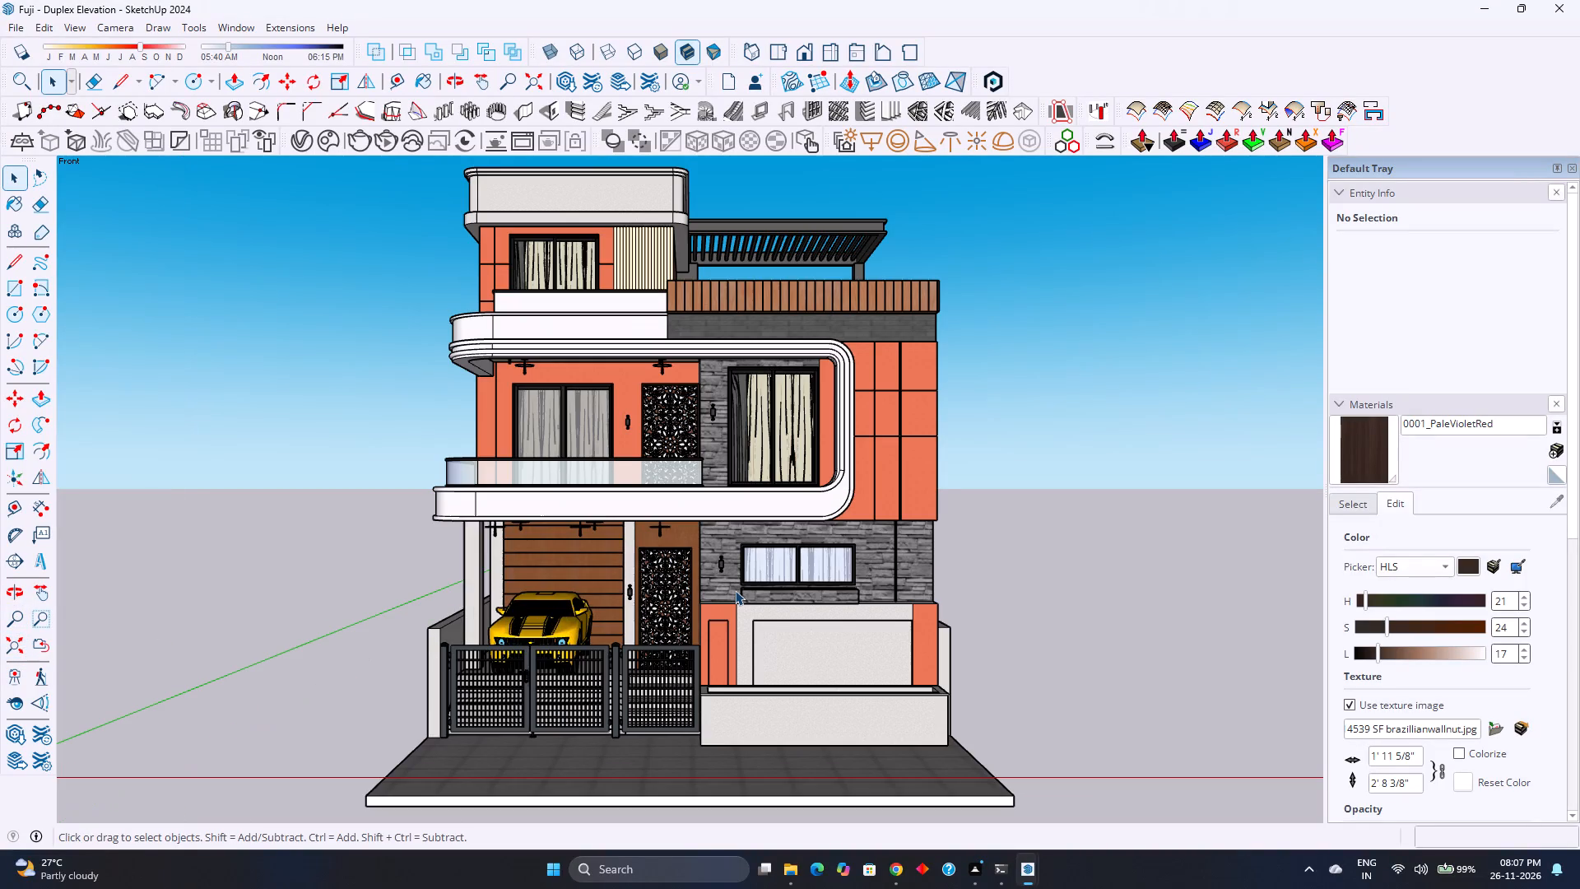
Save the finished duplex elevation model under its existing file name.
{"action": "key", "text": "ctrl+s"}
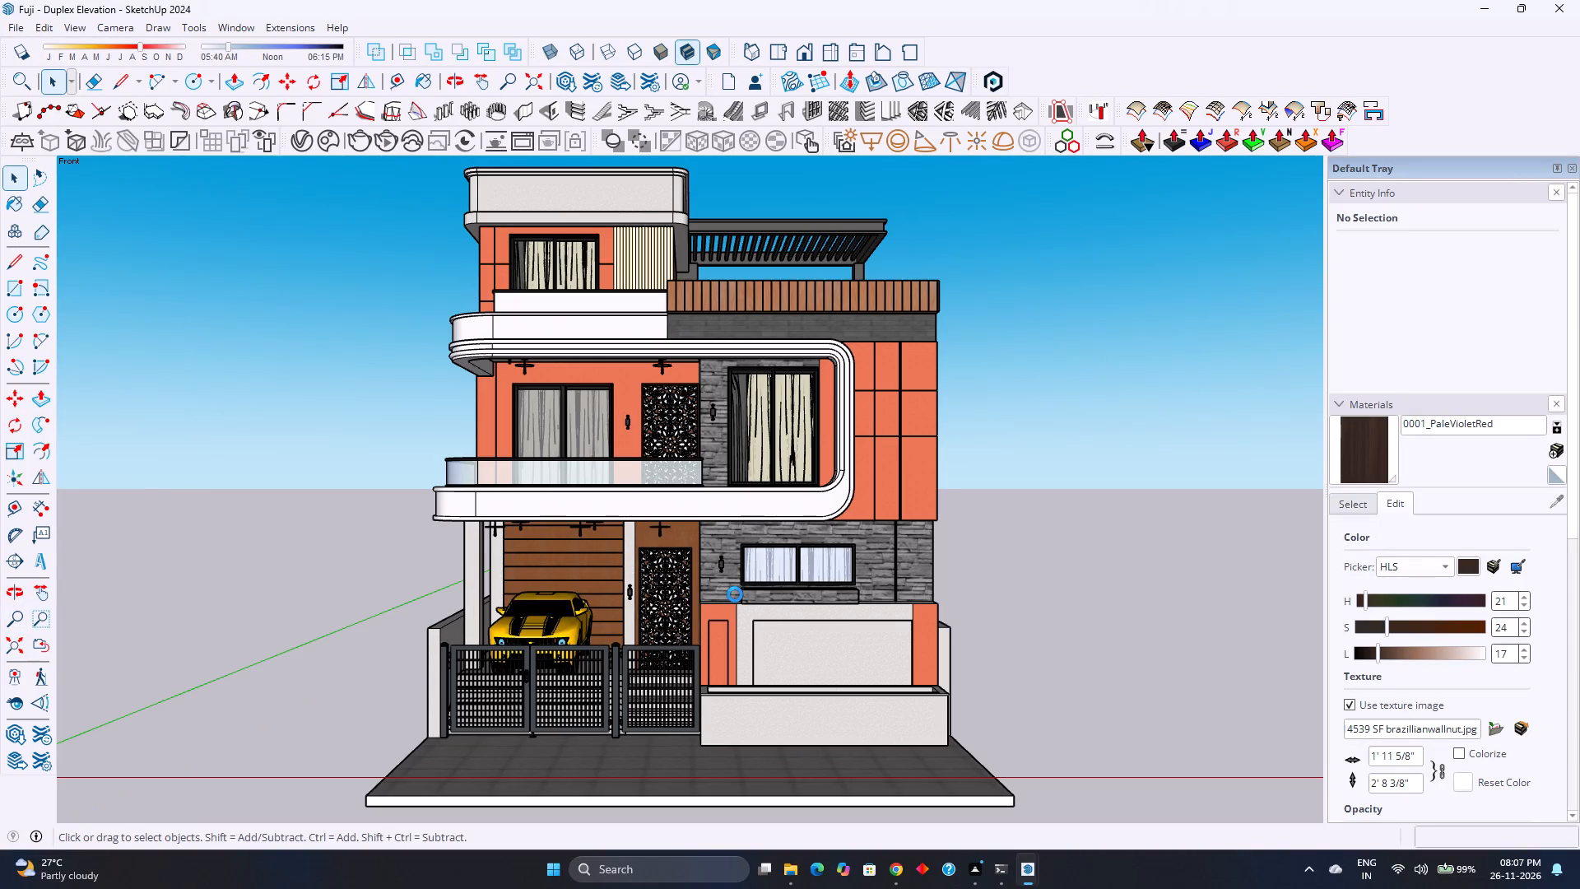
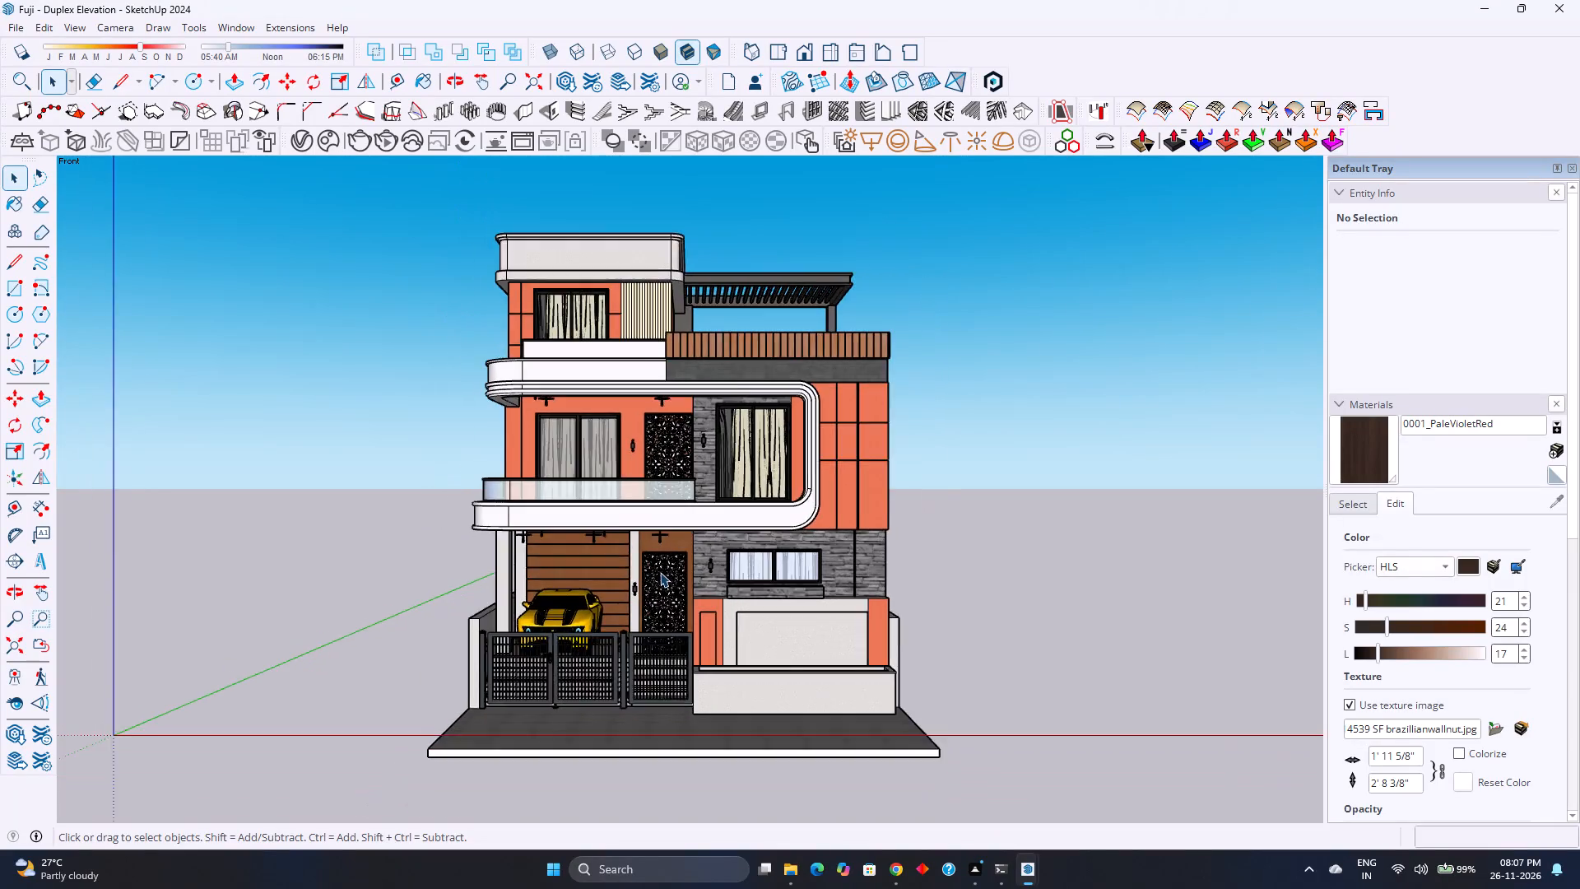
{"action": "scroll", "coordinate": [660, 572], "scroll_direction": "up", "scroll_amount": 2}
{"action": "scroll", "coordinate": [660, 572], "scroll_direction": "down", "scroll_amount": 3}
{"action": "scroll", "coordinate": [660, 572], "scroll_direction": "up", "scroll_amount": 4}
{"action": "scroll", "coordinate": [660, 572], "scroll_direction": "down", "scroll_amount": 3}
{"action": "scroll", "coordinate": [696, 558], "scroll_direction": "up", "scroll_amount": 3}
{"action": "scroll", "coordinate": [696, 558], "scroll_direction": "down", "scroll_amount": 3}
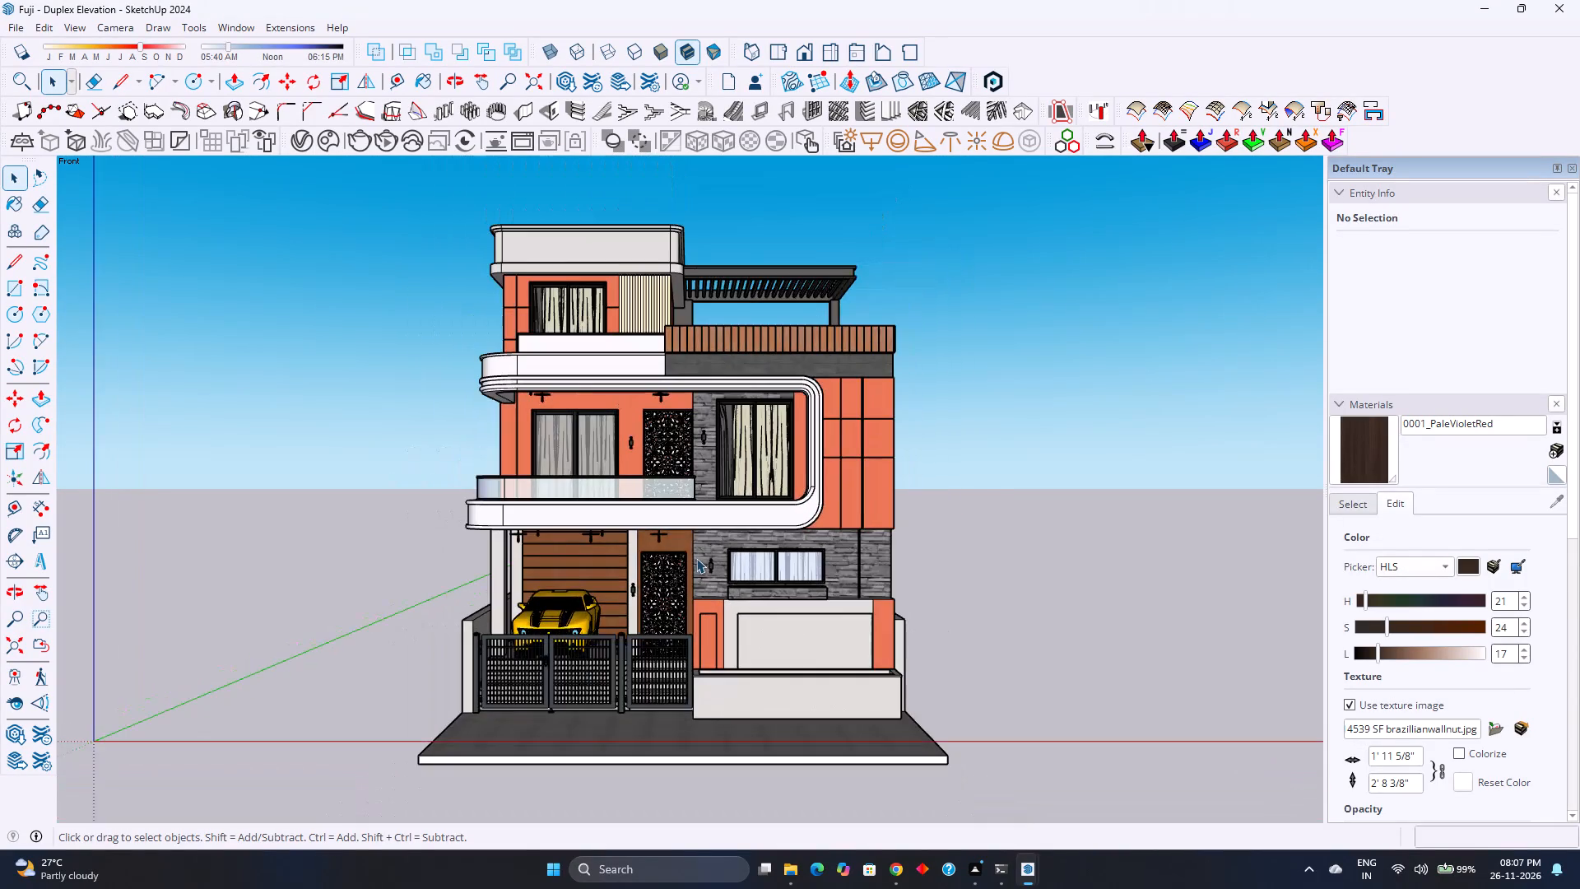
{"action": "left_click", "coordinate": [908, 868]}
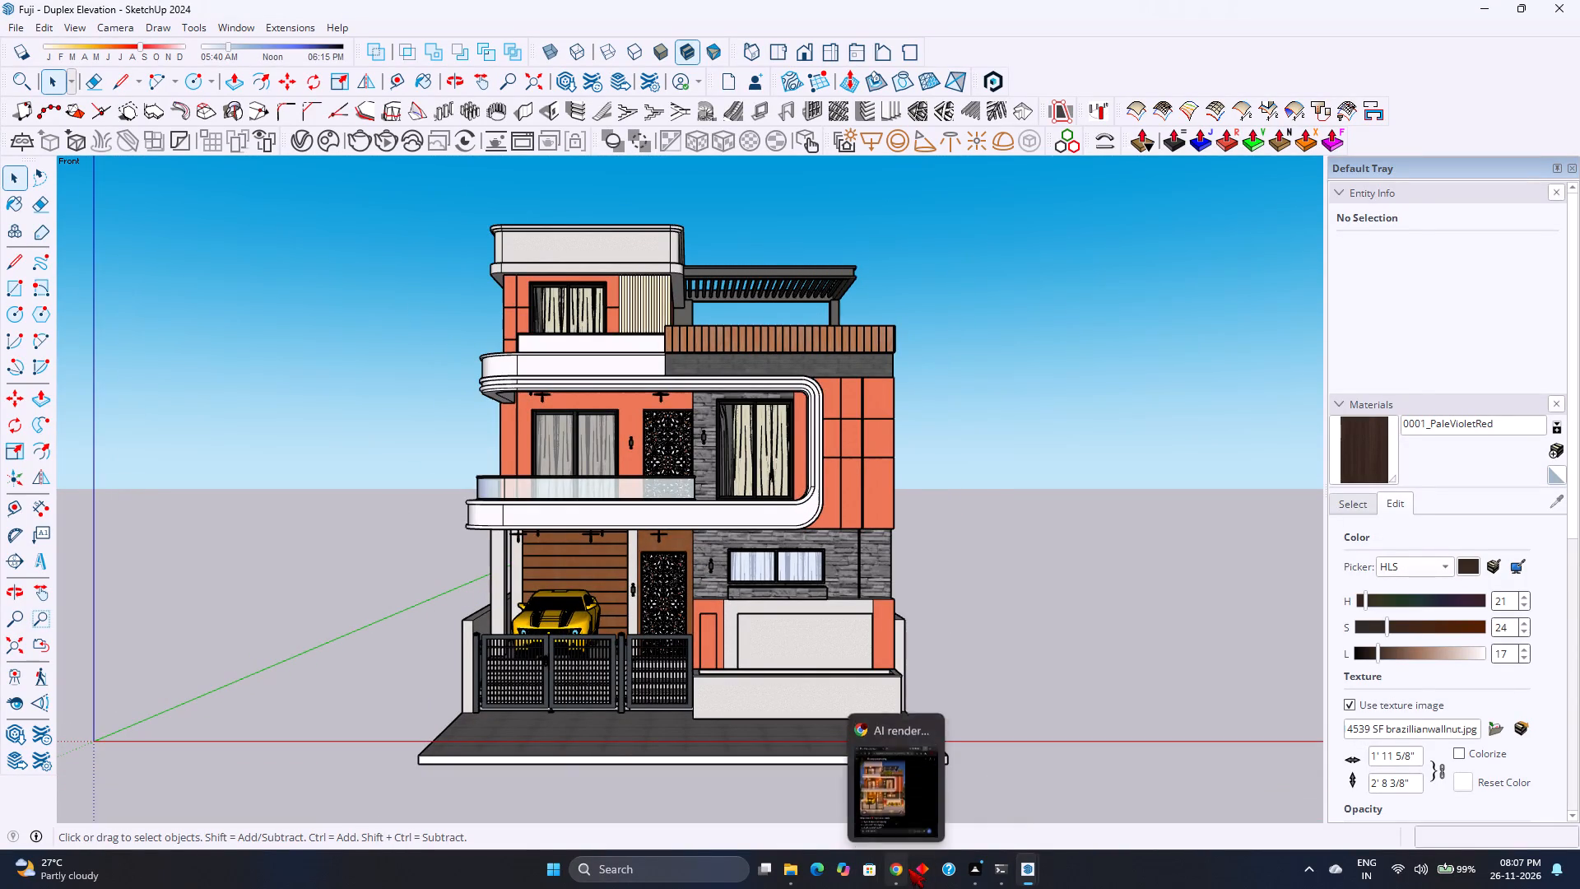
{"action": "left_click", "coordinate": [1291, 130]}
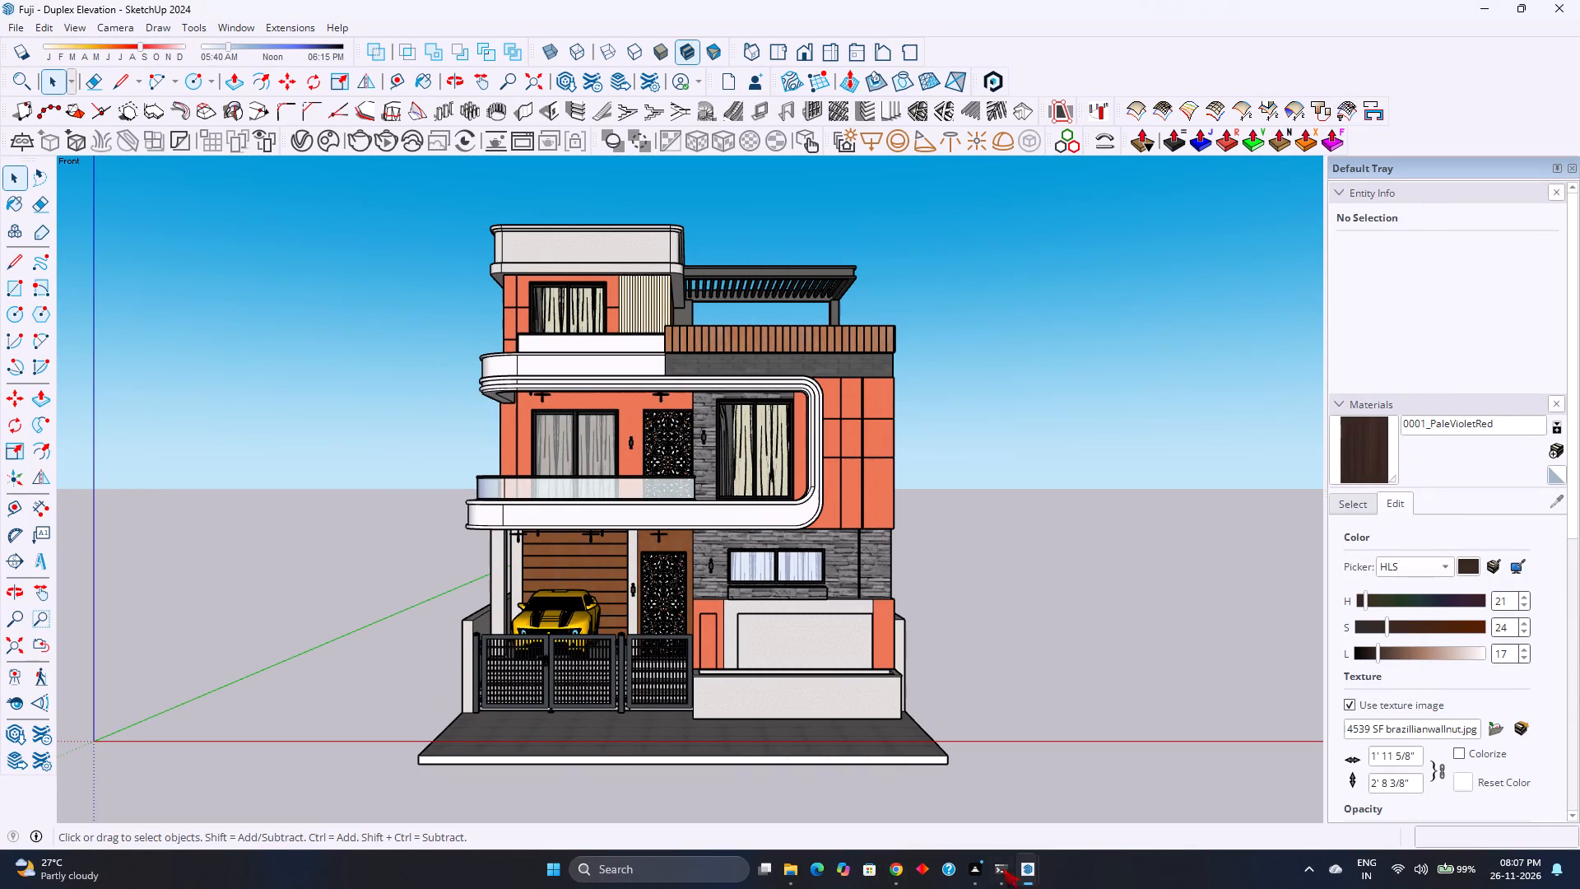
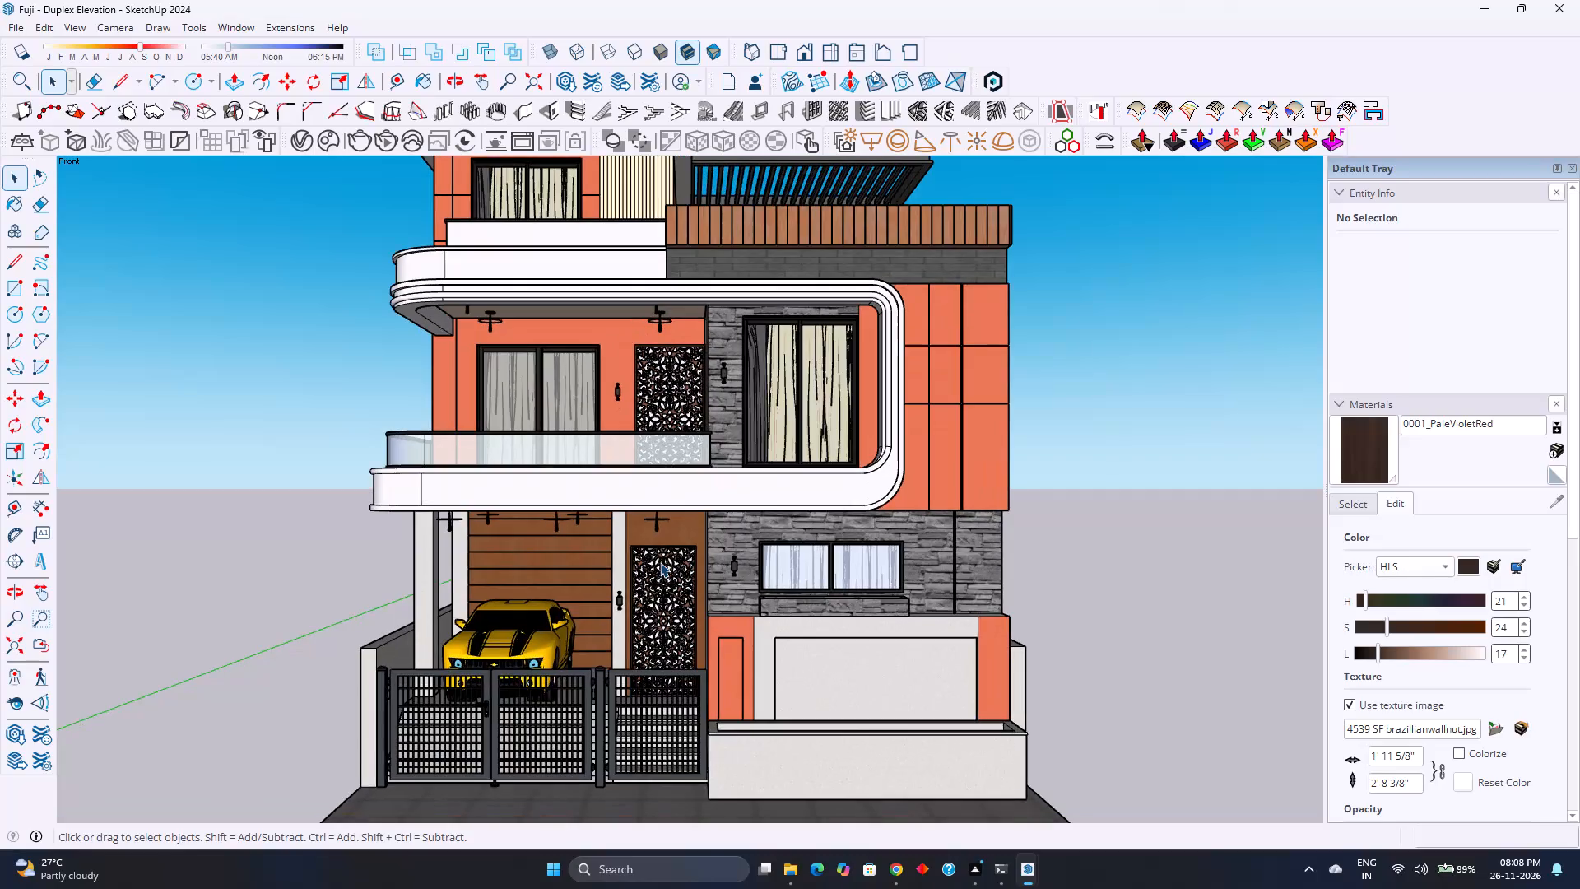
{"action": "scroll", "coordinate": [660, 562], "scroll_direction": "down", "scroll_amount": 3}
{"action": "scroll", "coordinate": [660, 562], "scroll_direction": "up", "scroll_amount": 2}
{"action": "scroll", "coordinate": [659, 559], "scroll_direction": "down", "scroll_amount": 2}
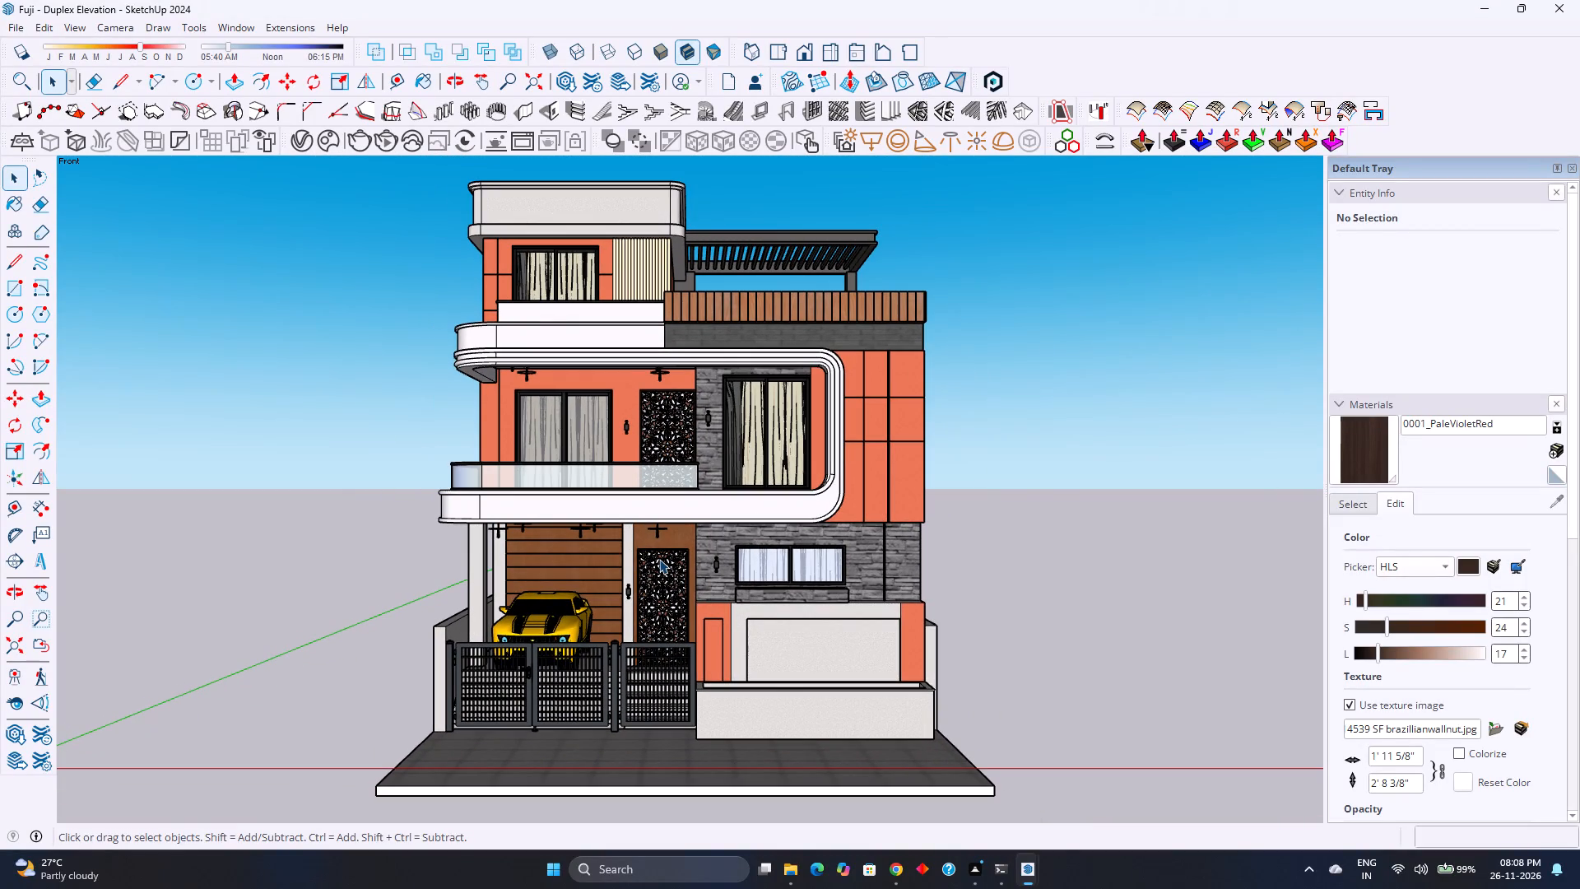
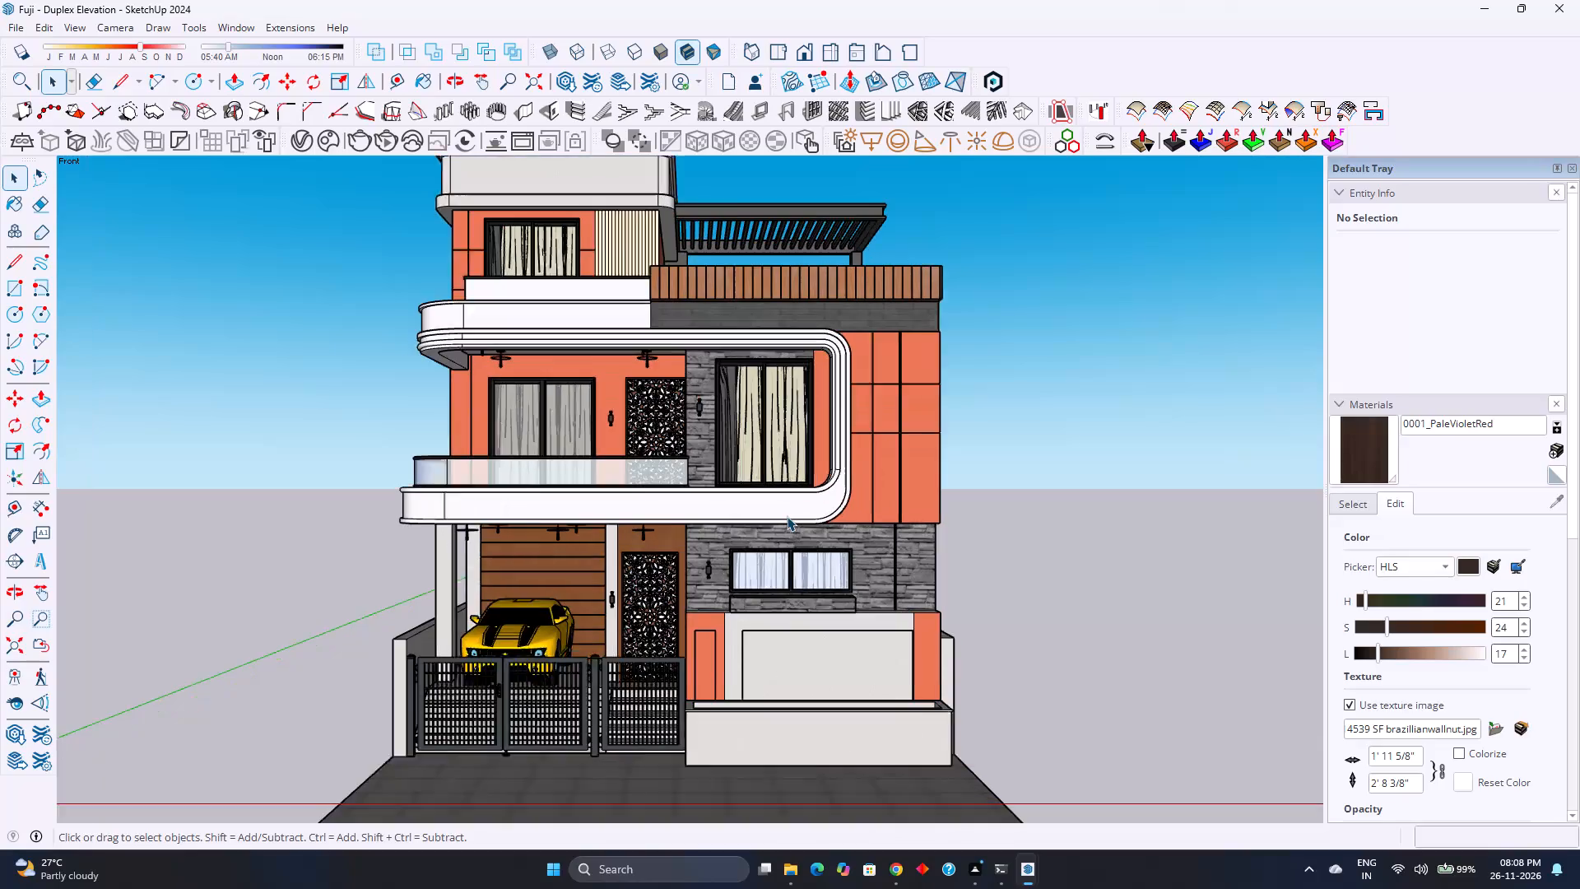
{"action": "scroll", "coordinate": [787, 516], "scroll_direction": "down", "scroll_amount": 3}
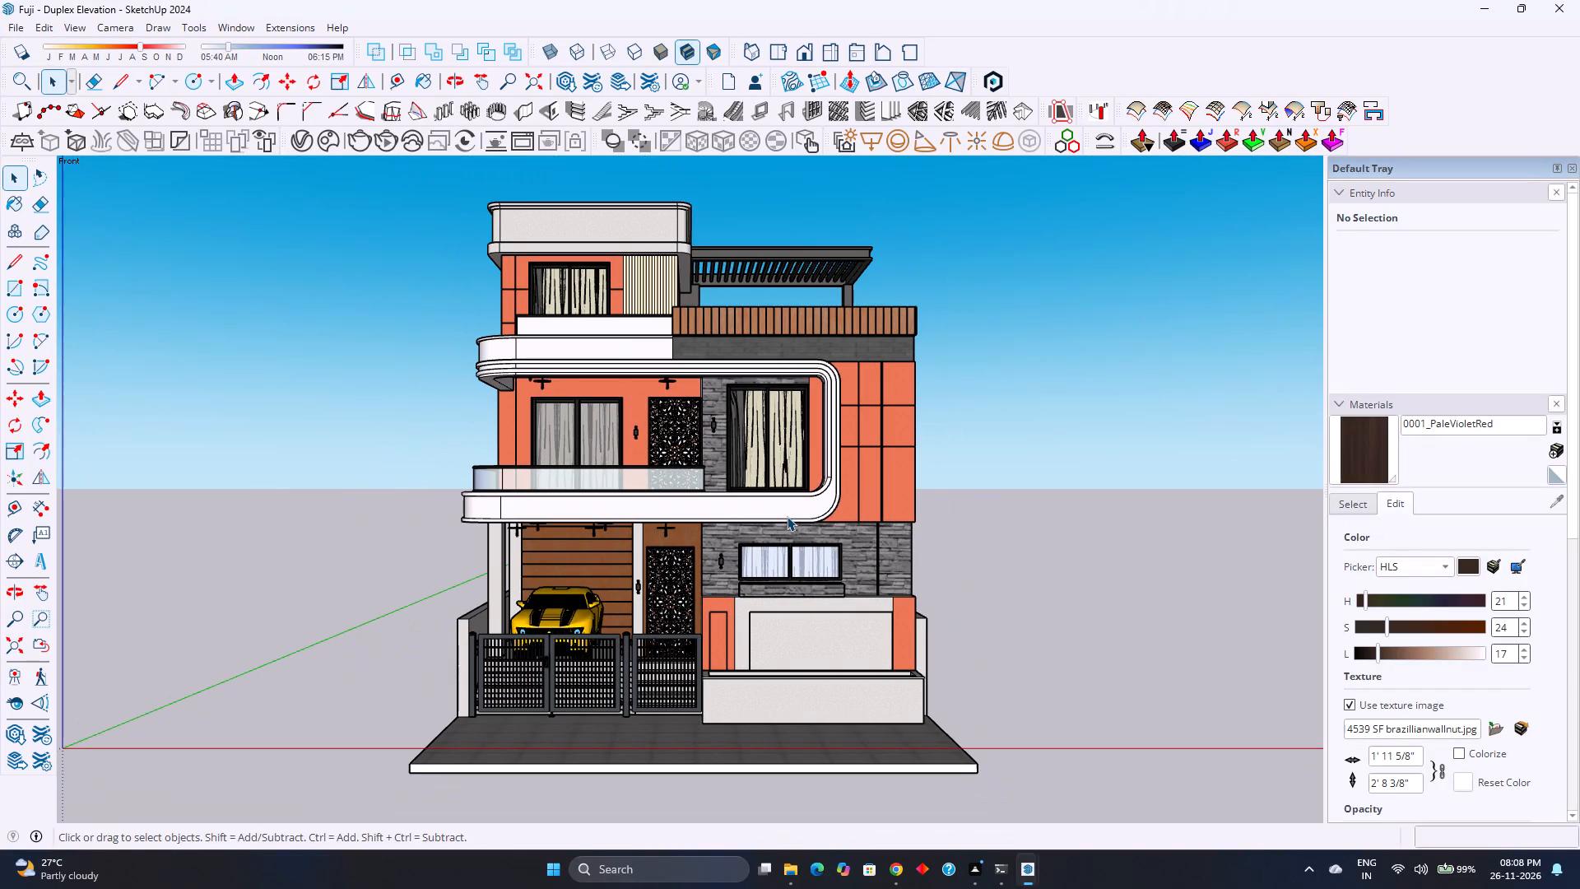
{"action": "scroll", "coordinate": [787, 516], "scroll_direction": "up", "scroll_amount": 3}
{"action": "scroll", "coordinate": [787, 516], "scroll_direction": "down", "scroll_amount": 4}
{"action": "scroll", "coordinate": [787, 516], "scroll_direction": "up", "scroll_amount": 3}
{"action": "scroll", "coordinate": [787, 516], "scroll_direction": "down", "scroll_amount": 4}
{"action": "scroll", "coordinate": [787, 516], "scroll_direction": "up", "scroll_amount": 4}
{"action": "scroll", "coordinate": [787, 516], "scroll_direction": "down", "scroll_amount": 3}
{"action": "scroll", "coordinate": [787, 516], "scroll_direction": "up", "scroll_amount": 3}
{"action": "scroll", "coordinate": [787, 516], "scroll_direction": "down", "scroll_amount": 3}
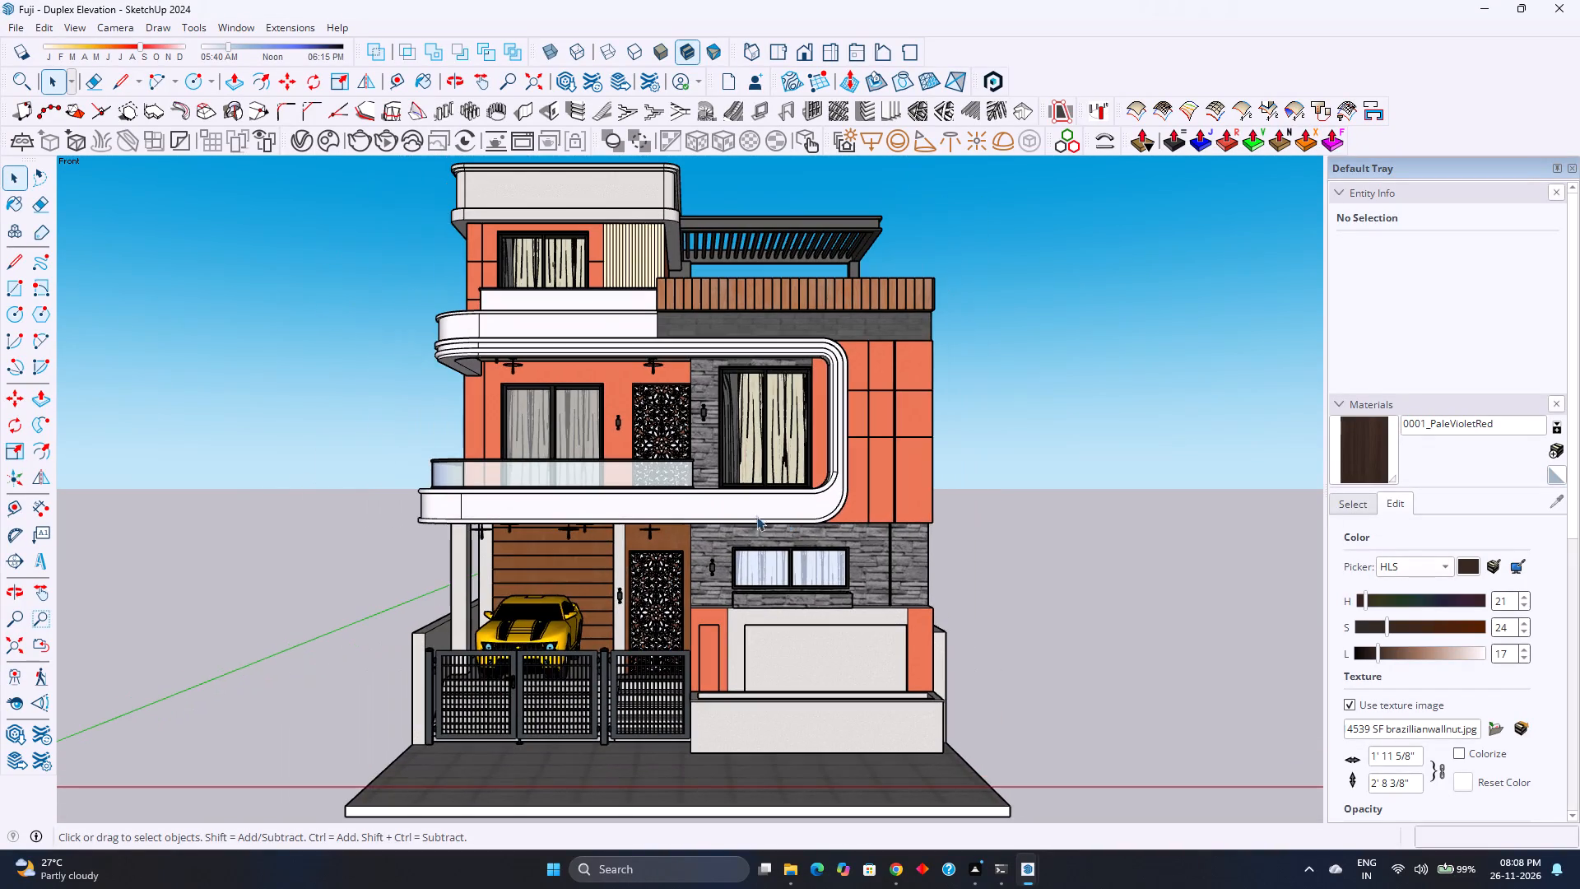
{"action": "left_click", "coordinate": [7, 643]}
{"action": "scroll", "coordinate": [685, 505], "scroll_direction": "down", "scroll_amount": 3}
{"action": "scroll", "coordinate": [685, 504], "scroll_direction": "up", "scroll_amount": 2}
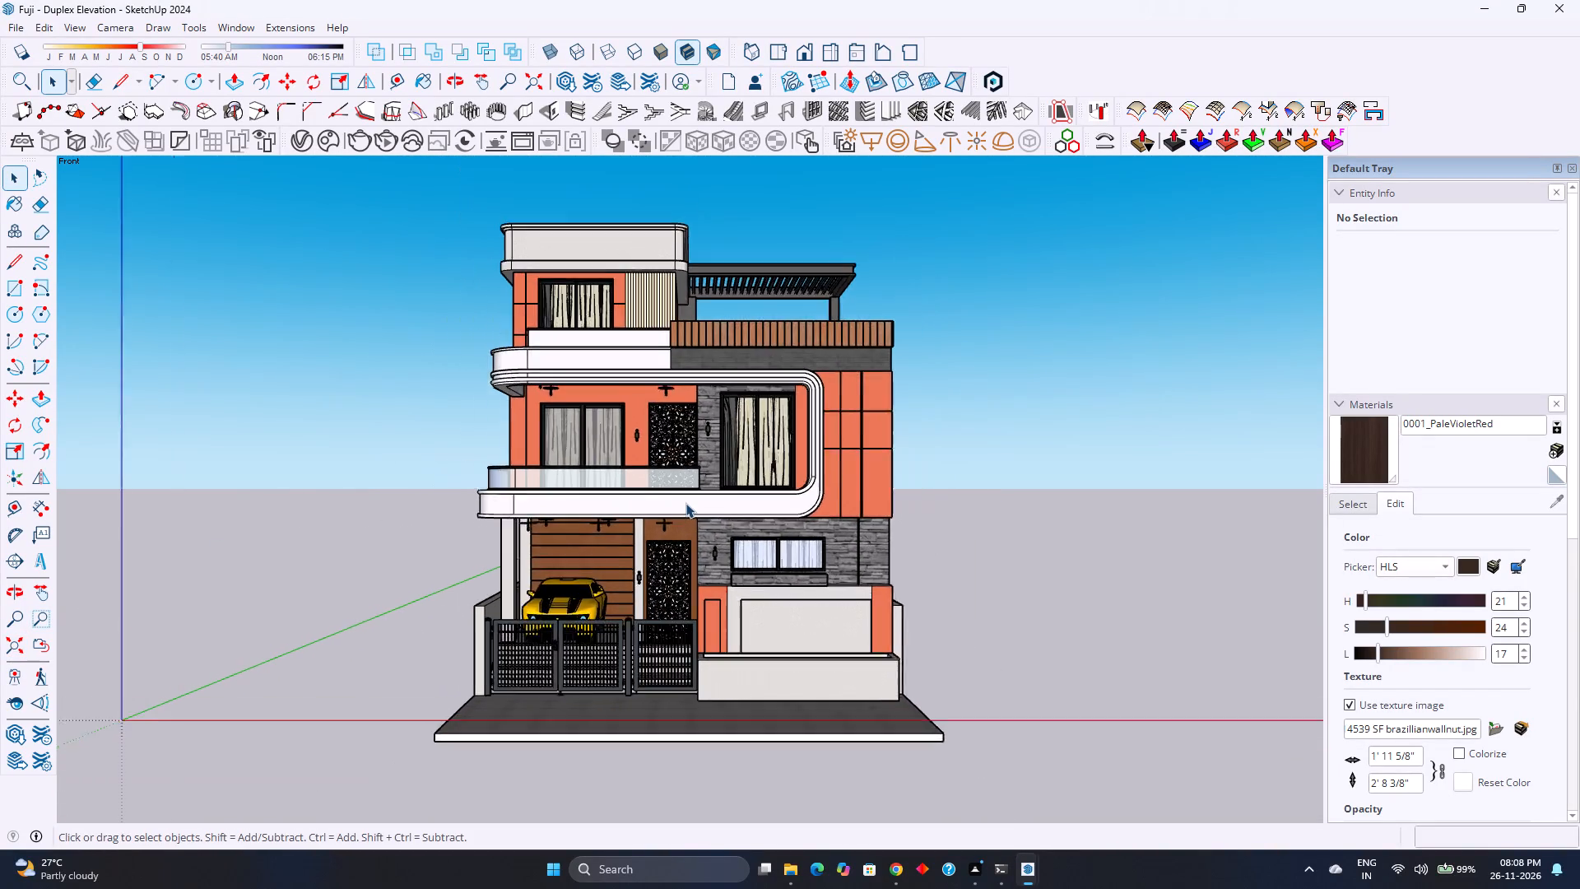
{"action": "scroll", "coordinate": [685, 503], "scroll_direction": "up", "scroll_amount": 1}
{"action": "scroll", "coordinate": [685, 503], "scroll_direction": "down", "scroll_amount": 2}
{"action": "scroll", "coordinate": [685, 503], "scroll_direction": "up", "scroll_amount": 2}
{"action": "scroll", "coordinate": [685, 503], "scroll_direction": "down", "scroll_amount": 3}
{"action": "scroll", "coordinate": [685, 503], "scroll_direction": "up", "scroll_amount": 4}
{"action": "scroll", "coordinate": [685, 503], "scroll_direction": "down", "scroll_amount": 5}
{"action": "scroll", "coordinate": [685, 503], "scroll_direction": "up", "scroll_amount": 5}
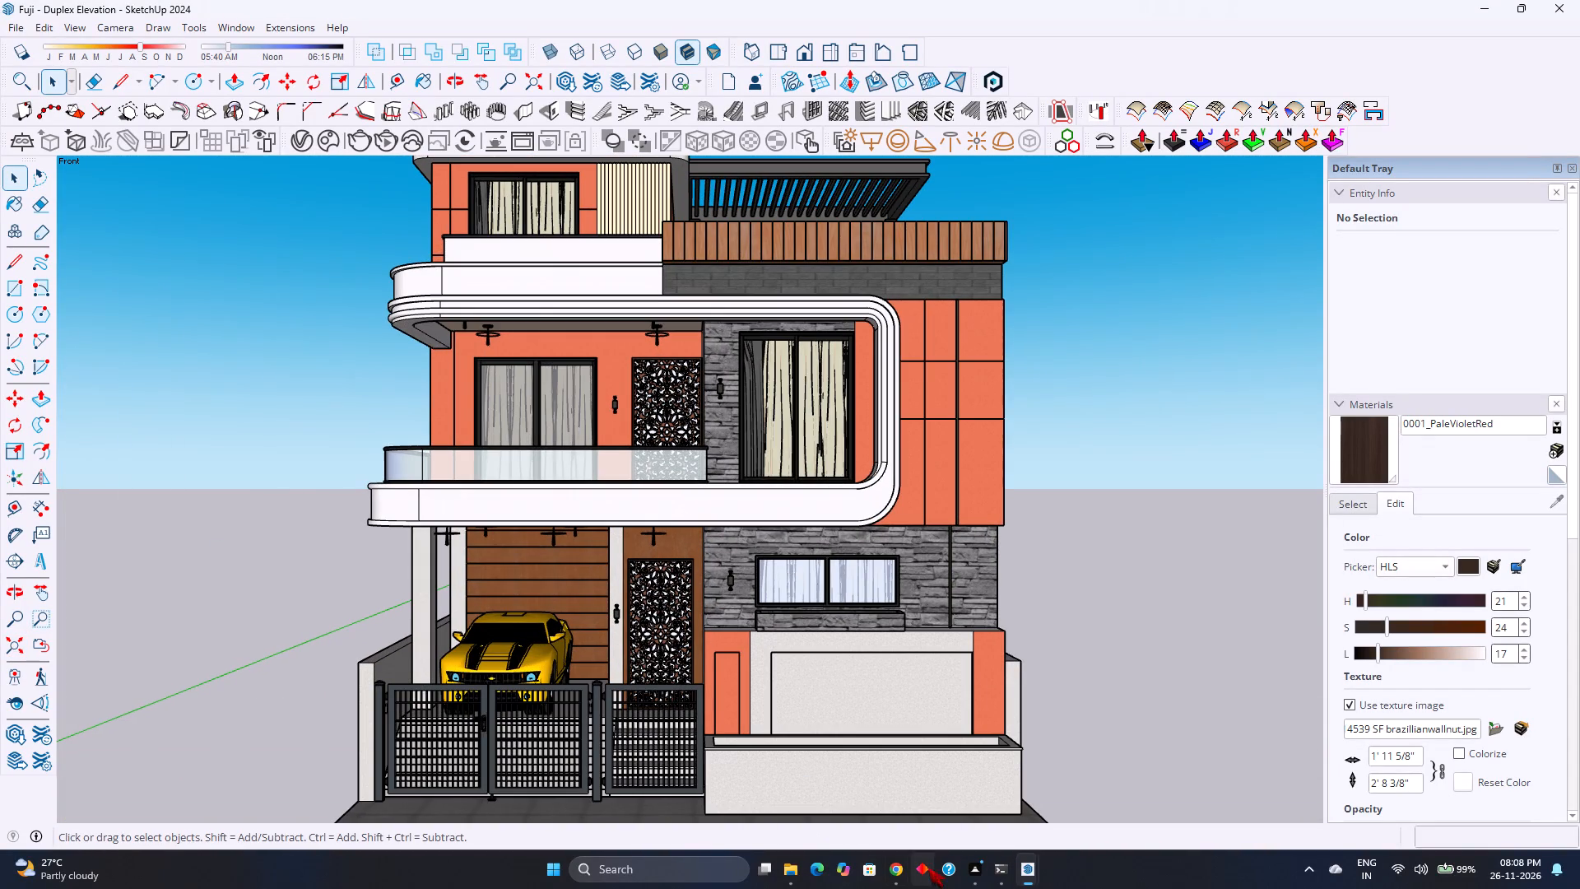
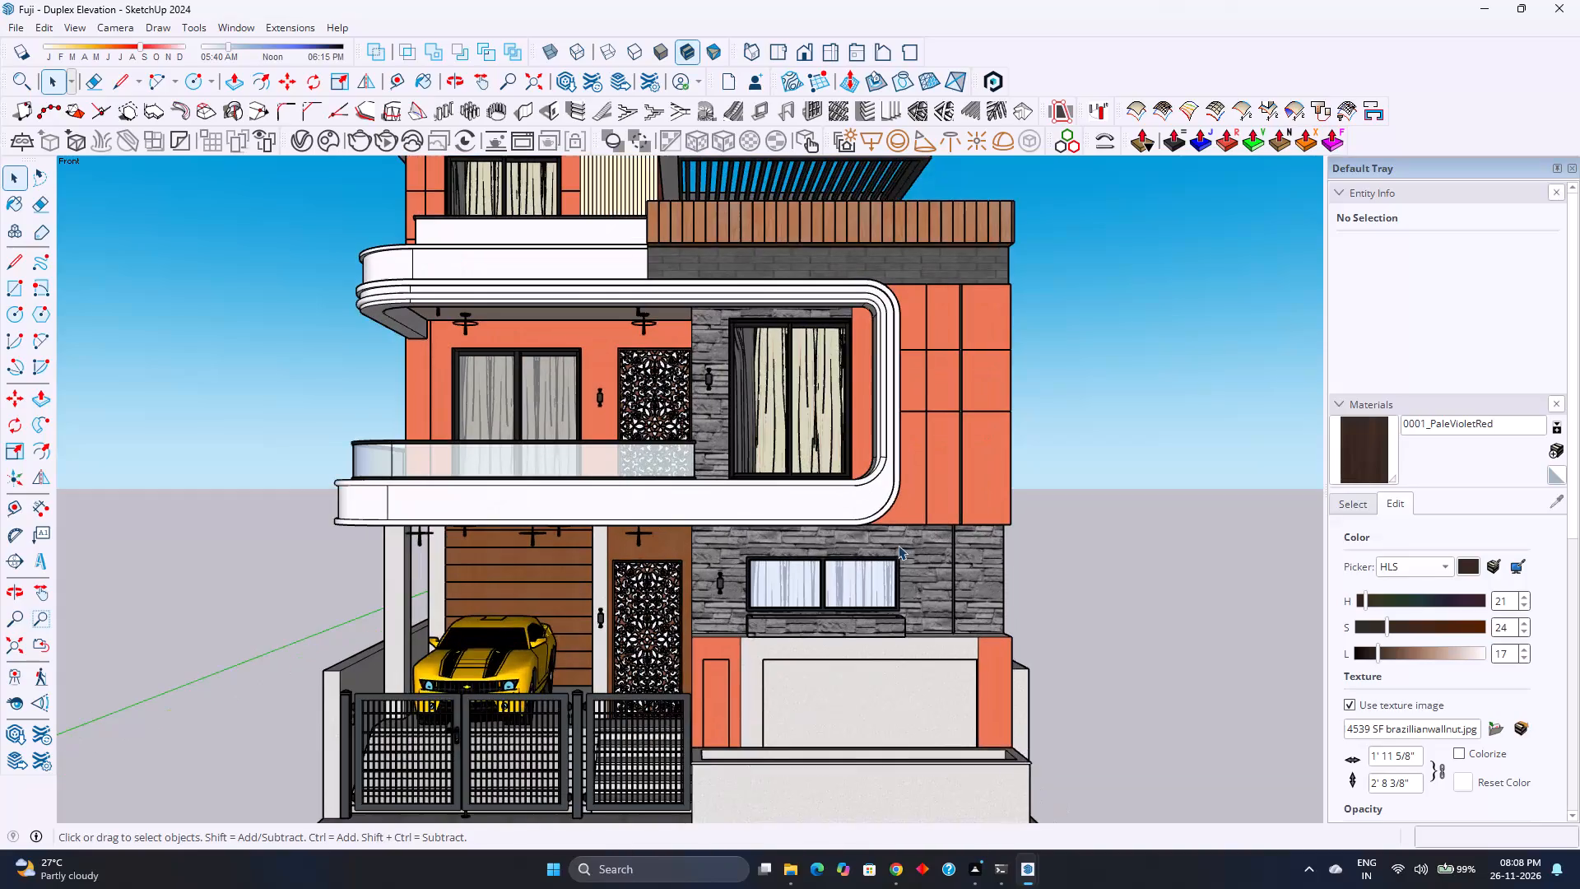
Examine the finished duplex from an angled corner view and in the standard Front view with the whole model fitted.
{"action": "scroll", "coordinate": [930, 584], "scroll_direction": "up", "scroll_amount": 1}
{"action": "middle_click", "coordinate": [930, 584]}
{"action": "middle_click", "coordinate": [930, 584]}
{"action": "middle_click_drag", "start_coordinate": [930, 584], "coordinate": [819, 569]}
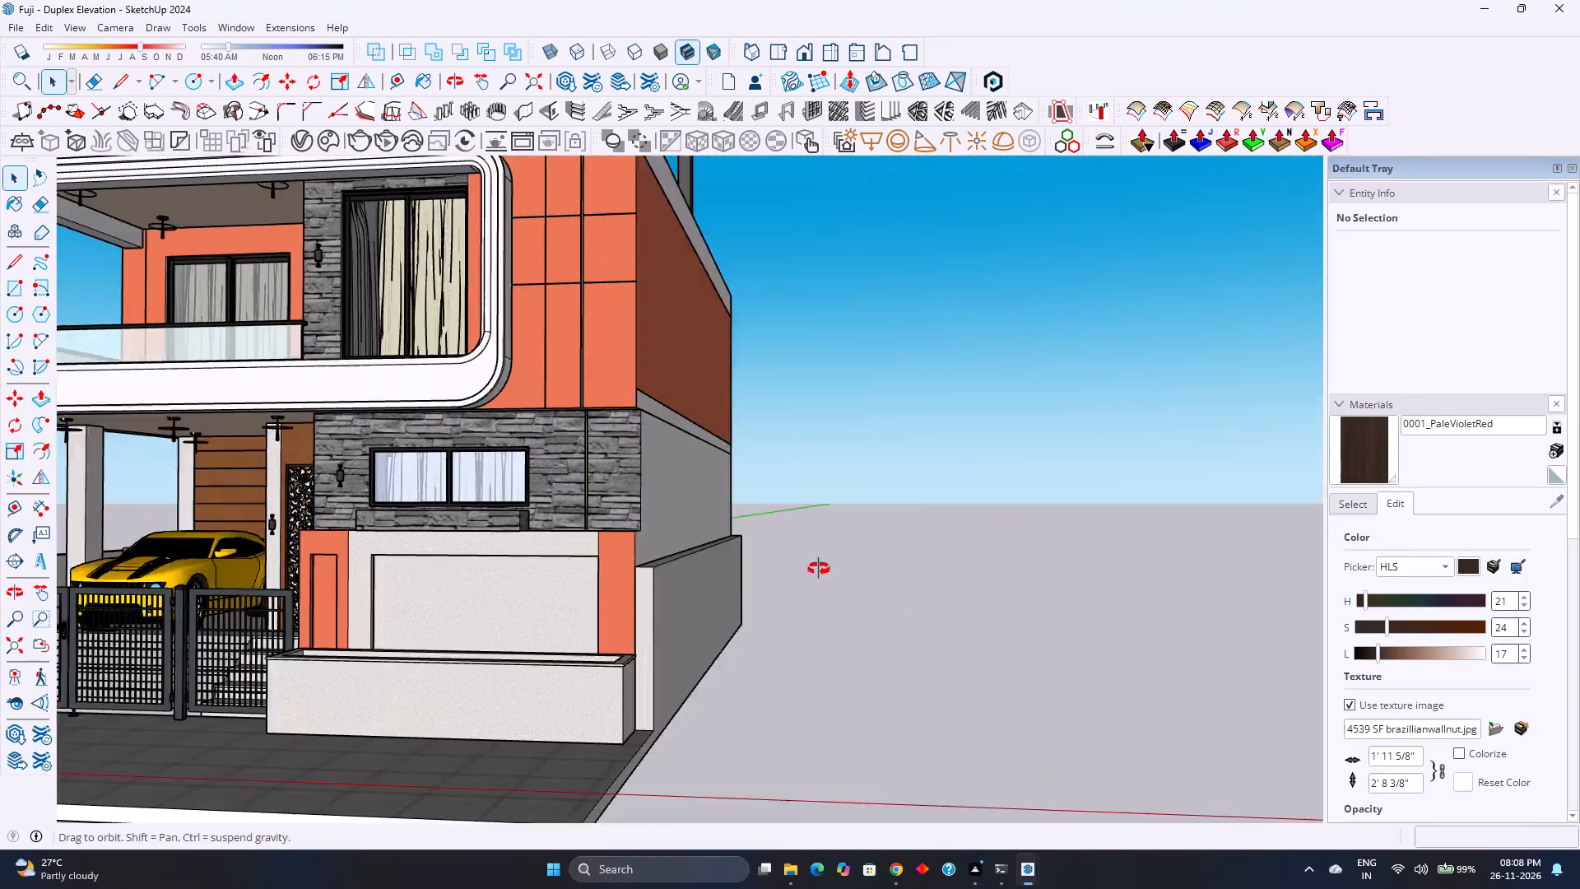
{"action": "middle_click_drag", "start_coordinate": [819, 569], "coordinate": [818, 569]}
{"action": "middle_click", "coordinate": [818, 569]}
{"action": "scroll", "coordinate": [818, 569], "scroll_direction": "down", "scroll_amount": 9}
{"action": "left_click", "coordinate": [1, 655]}
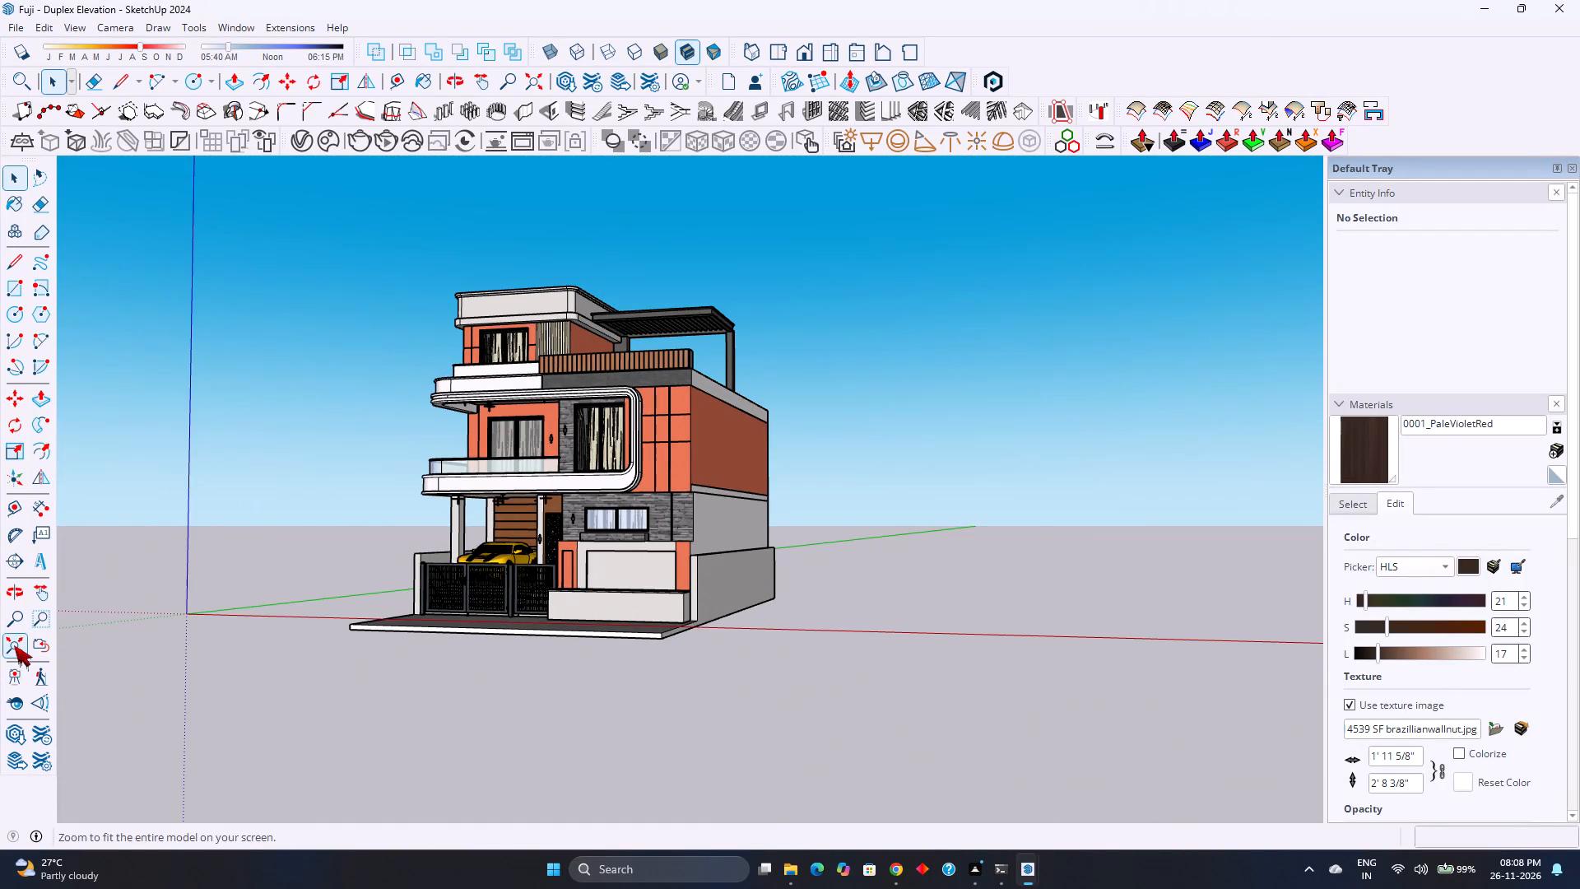
{"action": "left_click", "coordinate": [14, 645]}
{"action": "scroll", "coordinate": [456, 538], "scroll_direction": "up", "scroll_amount": 3}
{"action": "scroll", "coordinate": [527, 535], "scroll_direction": "down", "scroll_amount": 4}
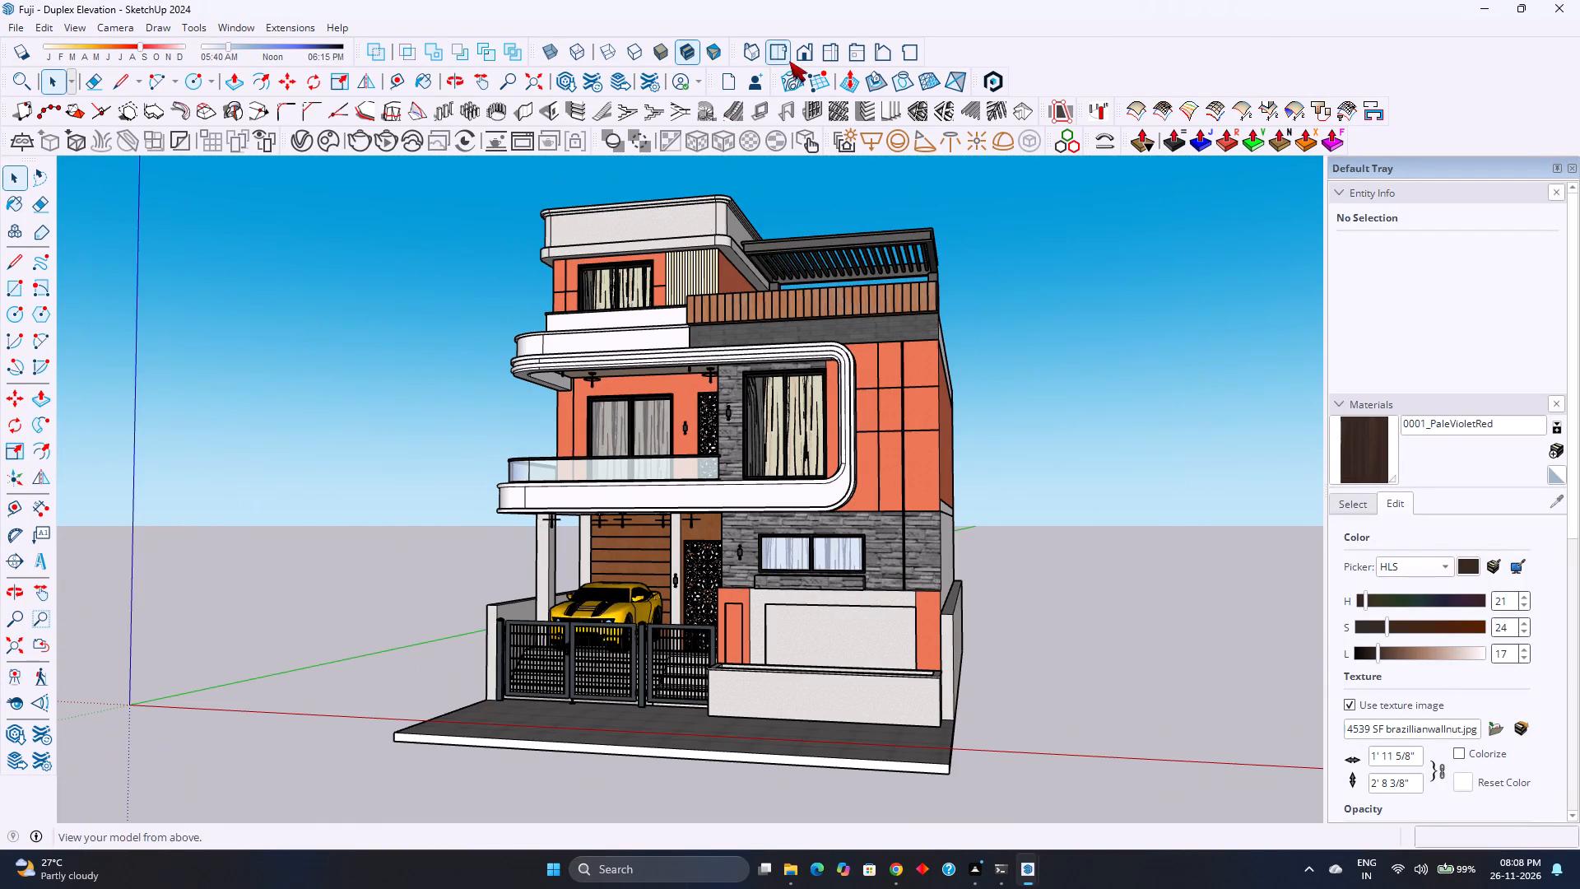
{"action": "left_click", "coordinate": [794, 57]}
{"action": "left_click", "coordinate": [20, 650]}
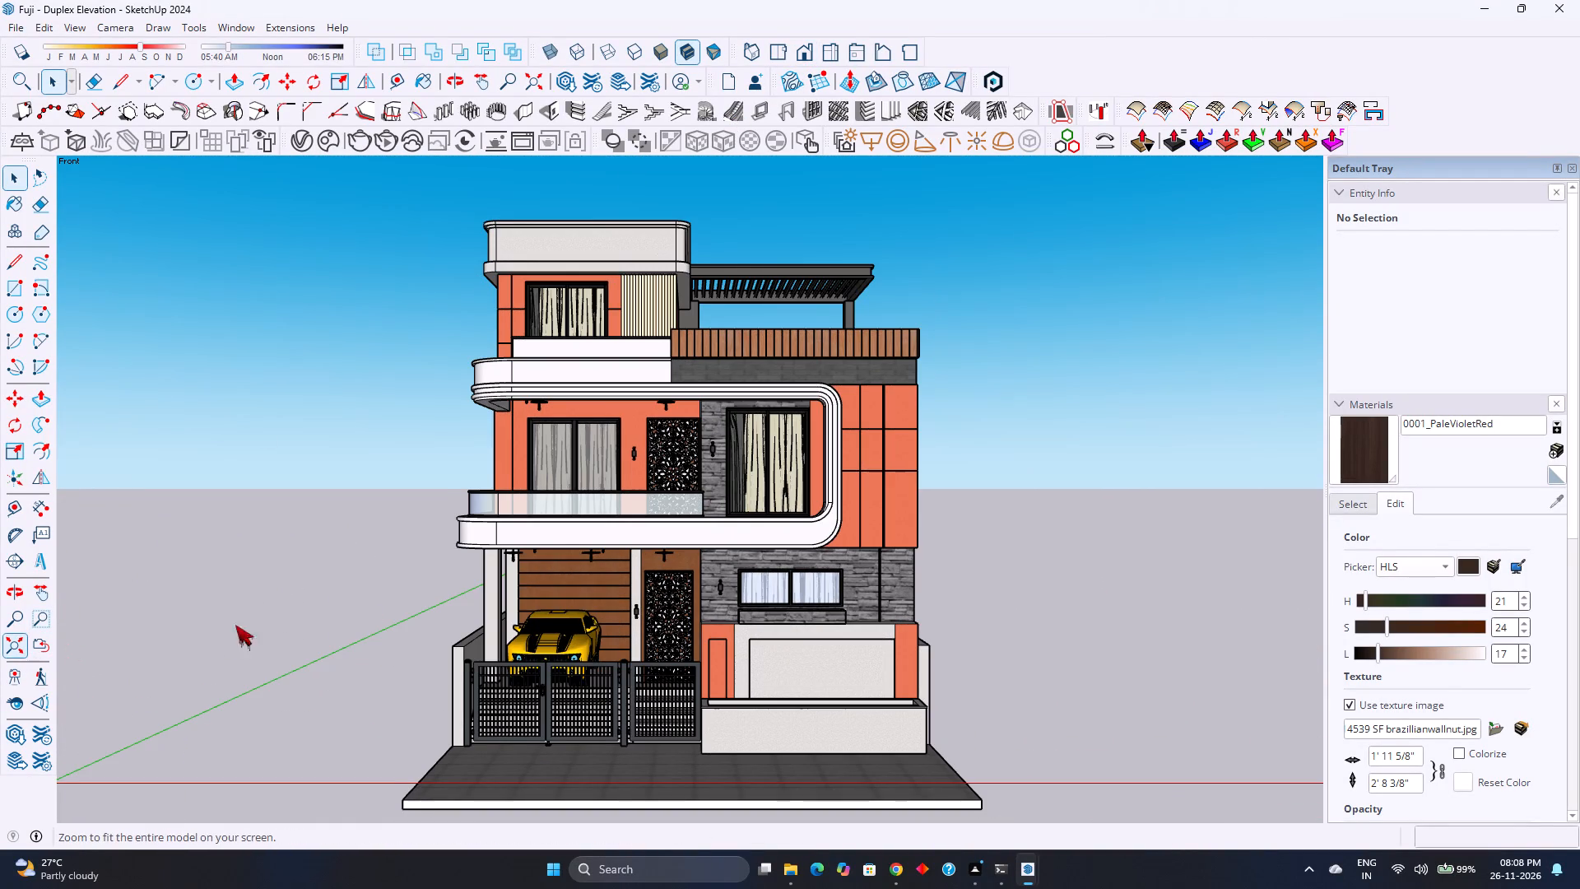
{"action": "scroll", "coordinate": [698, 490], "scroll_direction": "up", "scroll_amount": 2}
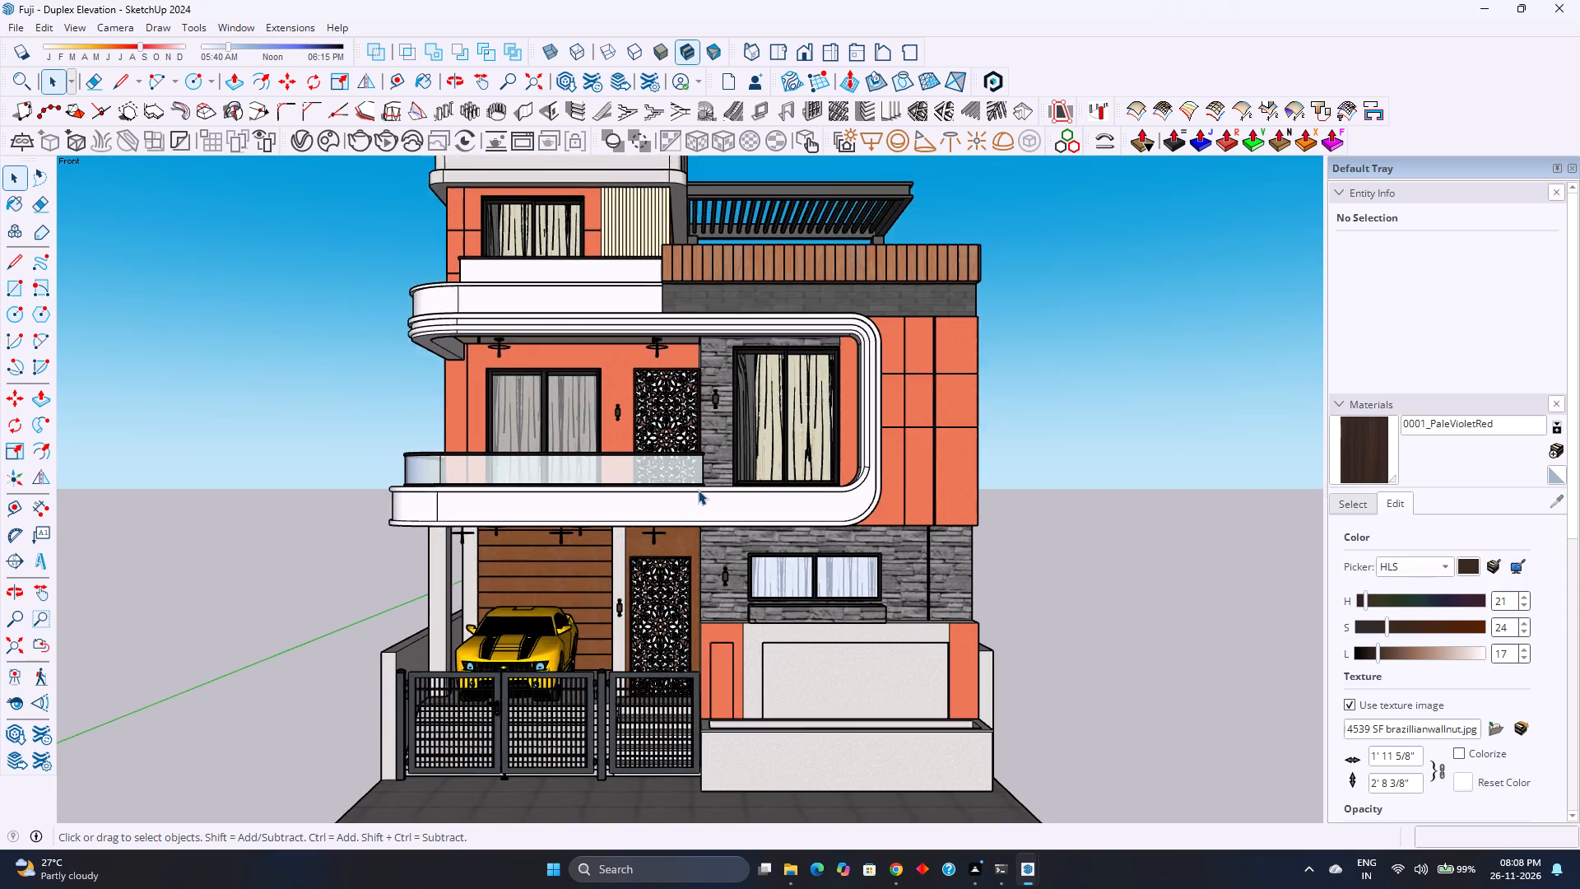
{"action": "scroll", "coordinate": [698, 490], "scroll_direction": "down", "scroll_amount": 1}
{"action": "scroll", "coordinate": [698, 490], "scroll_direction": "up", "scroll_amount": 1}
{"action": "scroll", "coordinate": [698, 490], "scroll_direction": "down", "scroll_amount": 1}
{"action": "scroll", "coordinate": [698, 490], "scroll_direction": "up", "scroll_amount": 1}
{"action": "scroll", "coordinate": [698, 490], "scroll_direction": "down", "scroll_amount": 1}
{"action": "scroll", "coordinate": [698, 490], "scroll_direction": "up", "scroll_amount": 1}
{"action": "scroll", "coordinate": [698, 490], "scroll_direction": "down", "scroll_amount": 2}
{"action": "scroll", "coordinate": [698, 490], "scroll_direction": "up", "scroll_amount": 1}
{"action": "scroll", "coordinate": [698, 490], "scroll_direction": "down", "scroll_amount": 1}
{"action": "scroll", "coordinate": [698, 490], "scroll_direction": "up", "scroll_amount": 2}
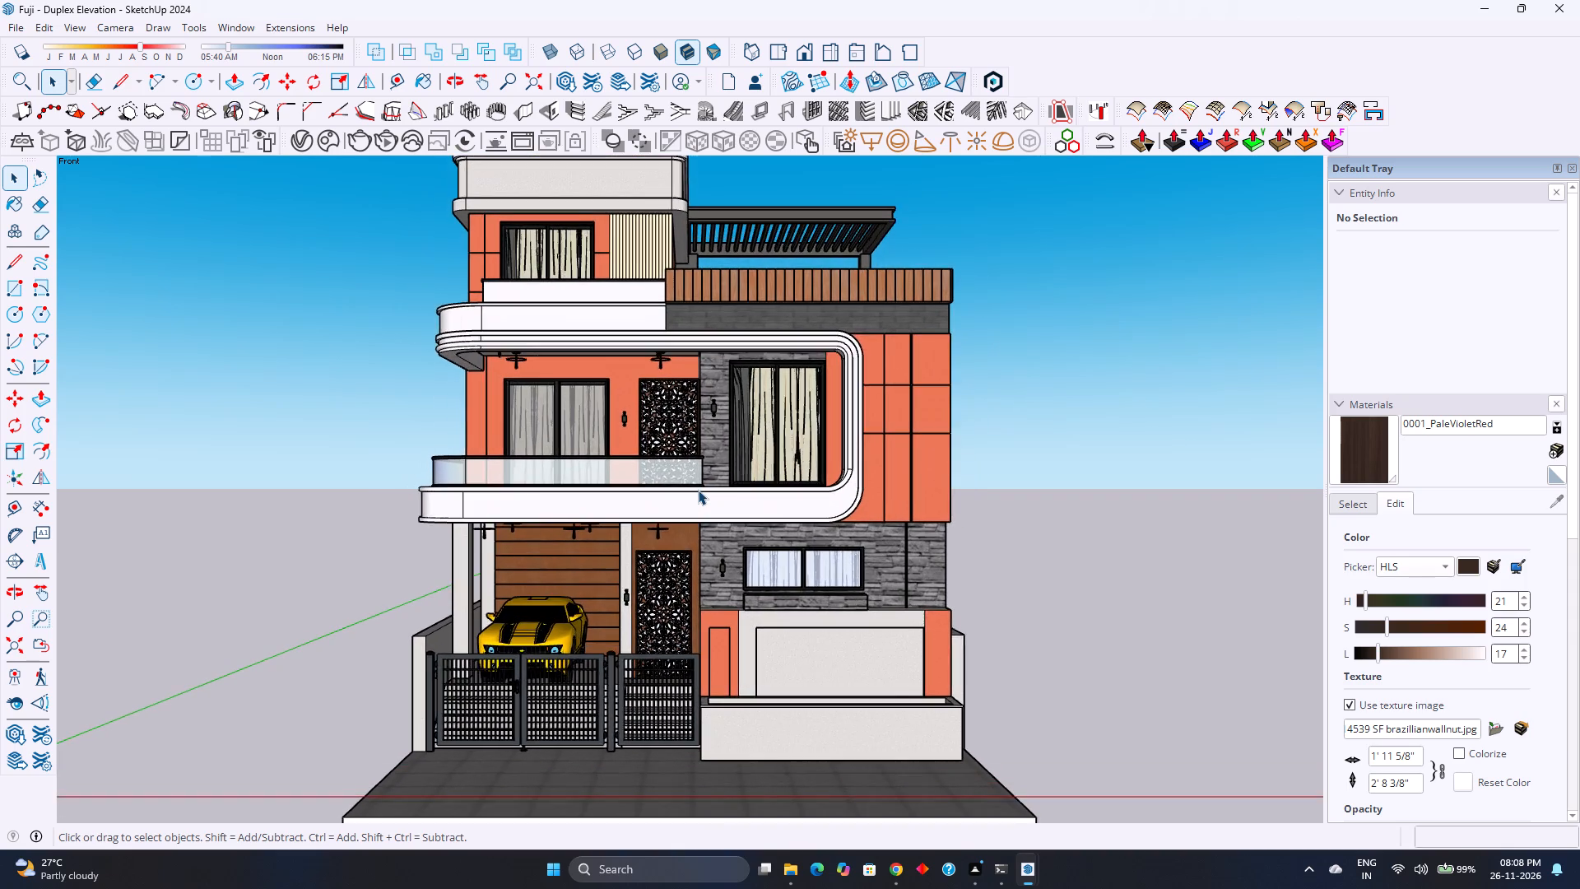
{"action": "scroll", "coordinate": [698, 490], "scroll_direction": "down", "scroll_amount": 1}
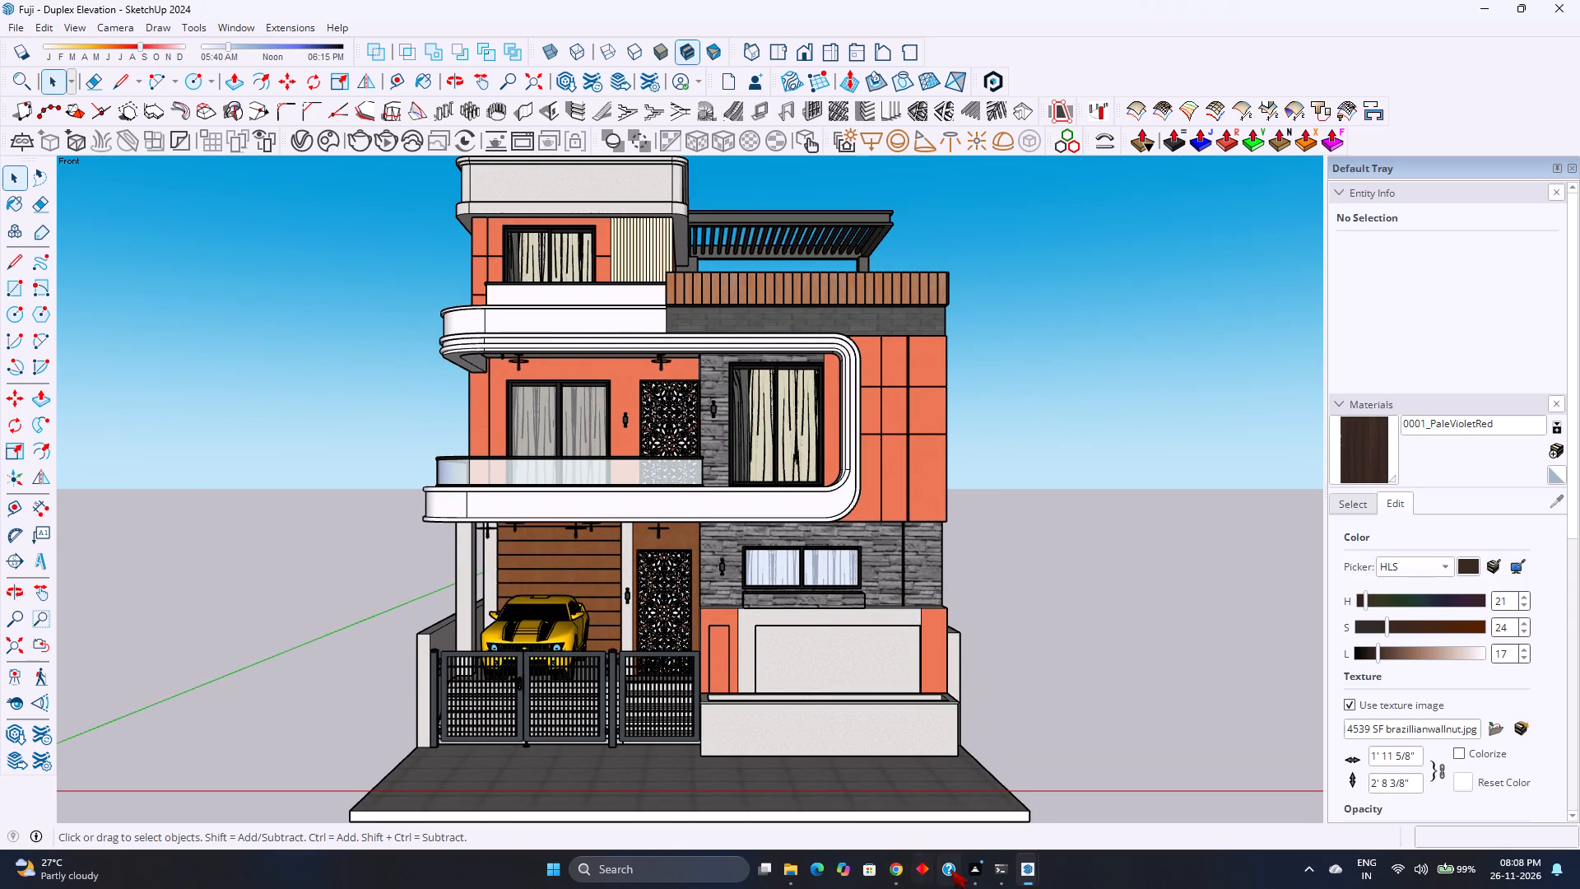
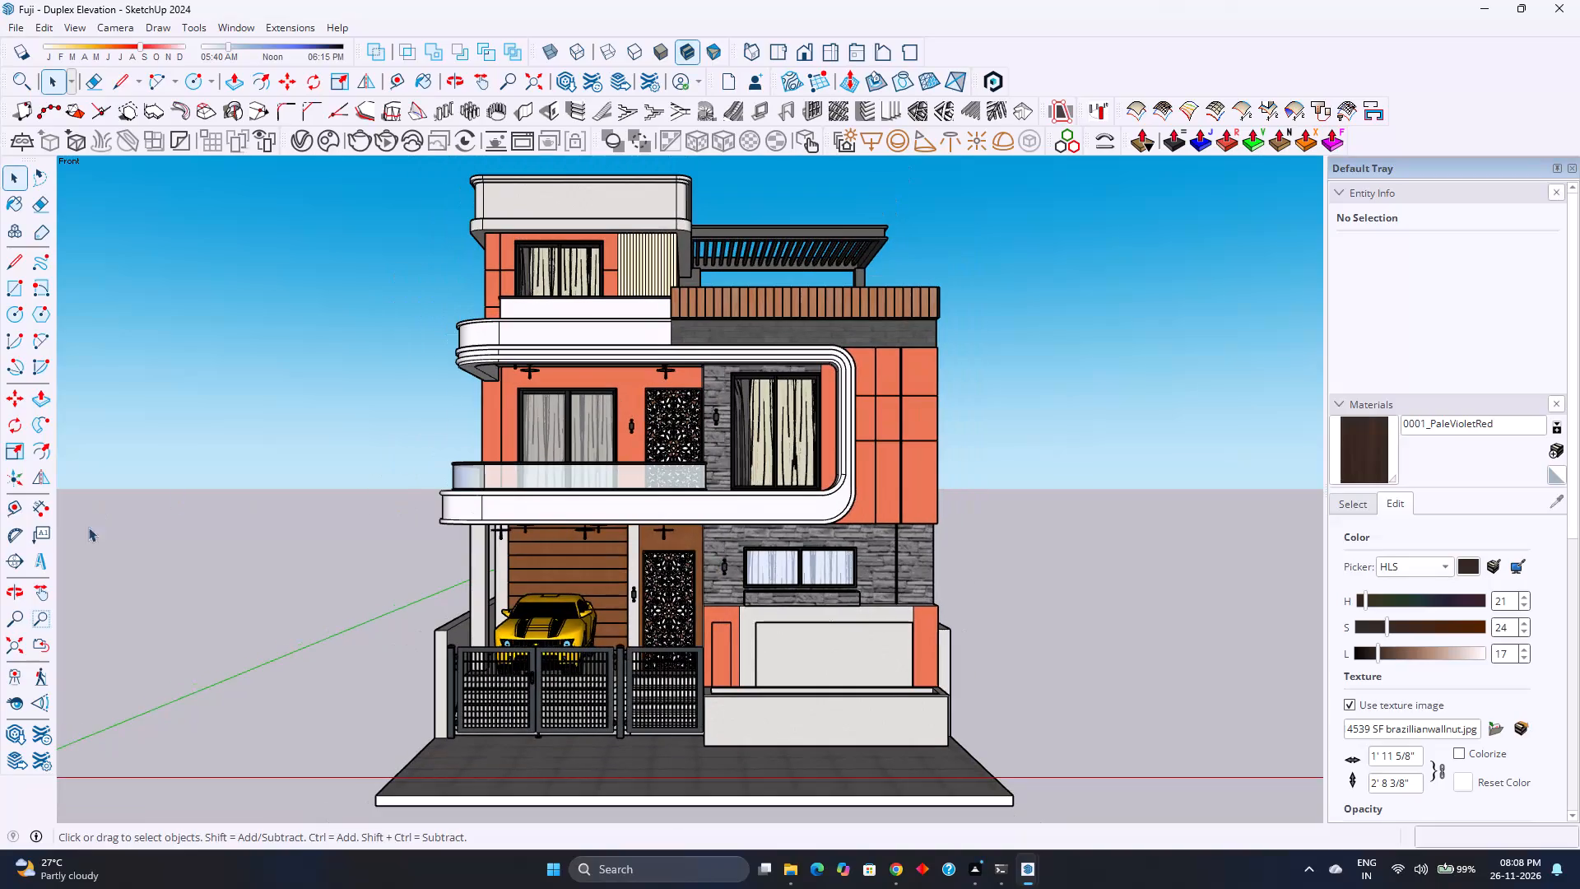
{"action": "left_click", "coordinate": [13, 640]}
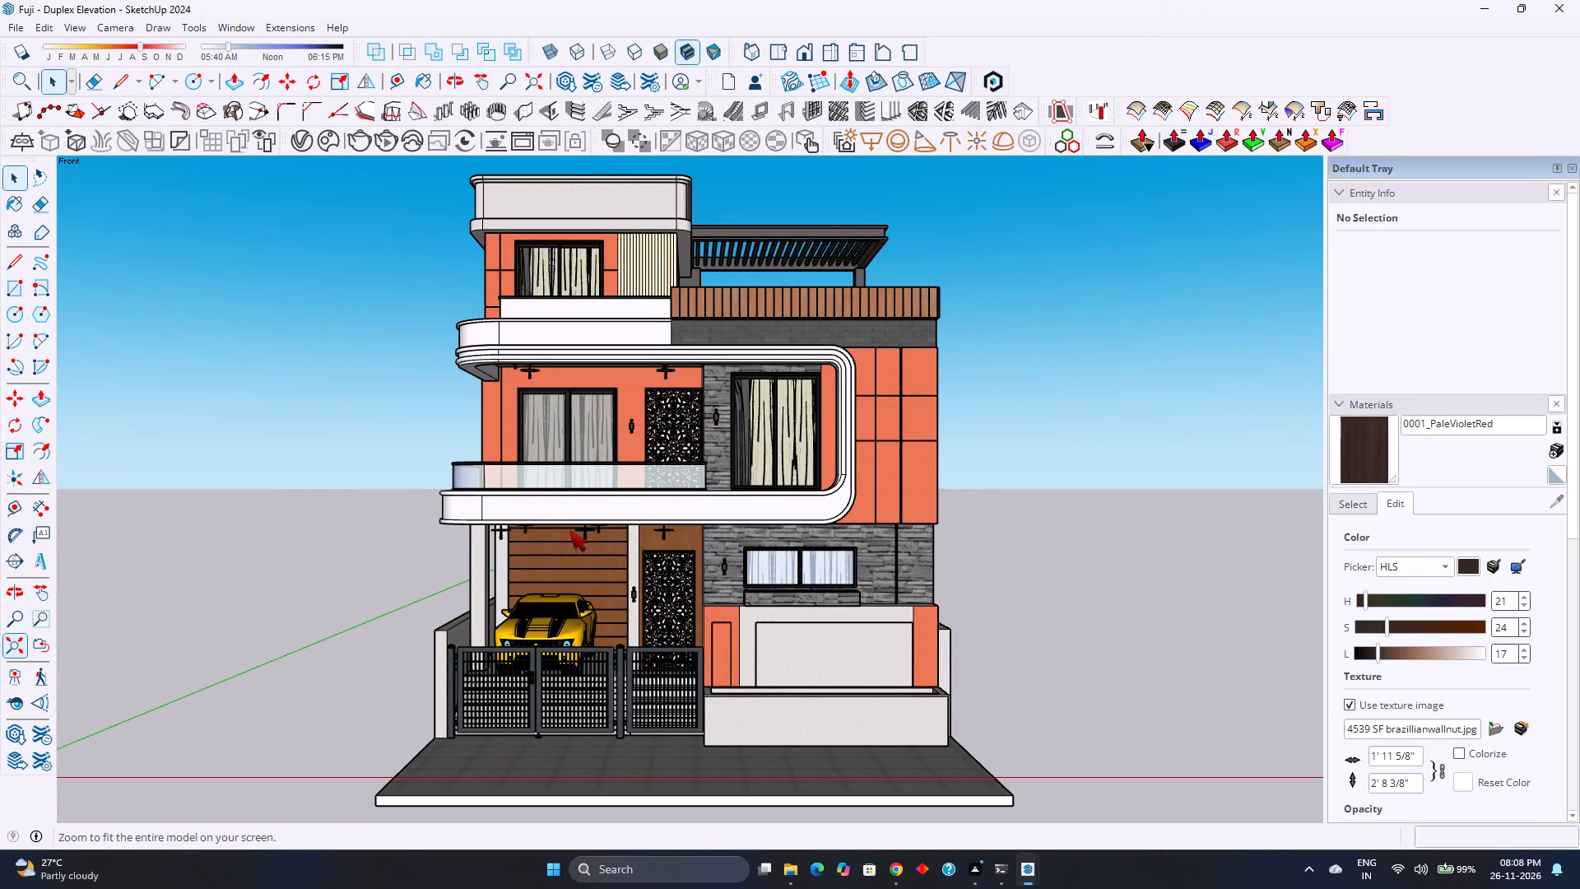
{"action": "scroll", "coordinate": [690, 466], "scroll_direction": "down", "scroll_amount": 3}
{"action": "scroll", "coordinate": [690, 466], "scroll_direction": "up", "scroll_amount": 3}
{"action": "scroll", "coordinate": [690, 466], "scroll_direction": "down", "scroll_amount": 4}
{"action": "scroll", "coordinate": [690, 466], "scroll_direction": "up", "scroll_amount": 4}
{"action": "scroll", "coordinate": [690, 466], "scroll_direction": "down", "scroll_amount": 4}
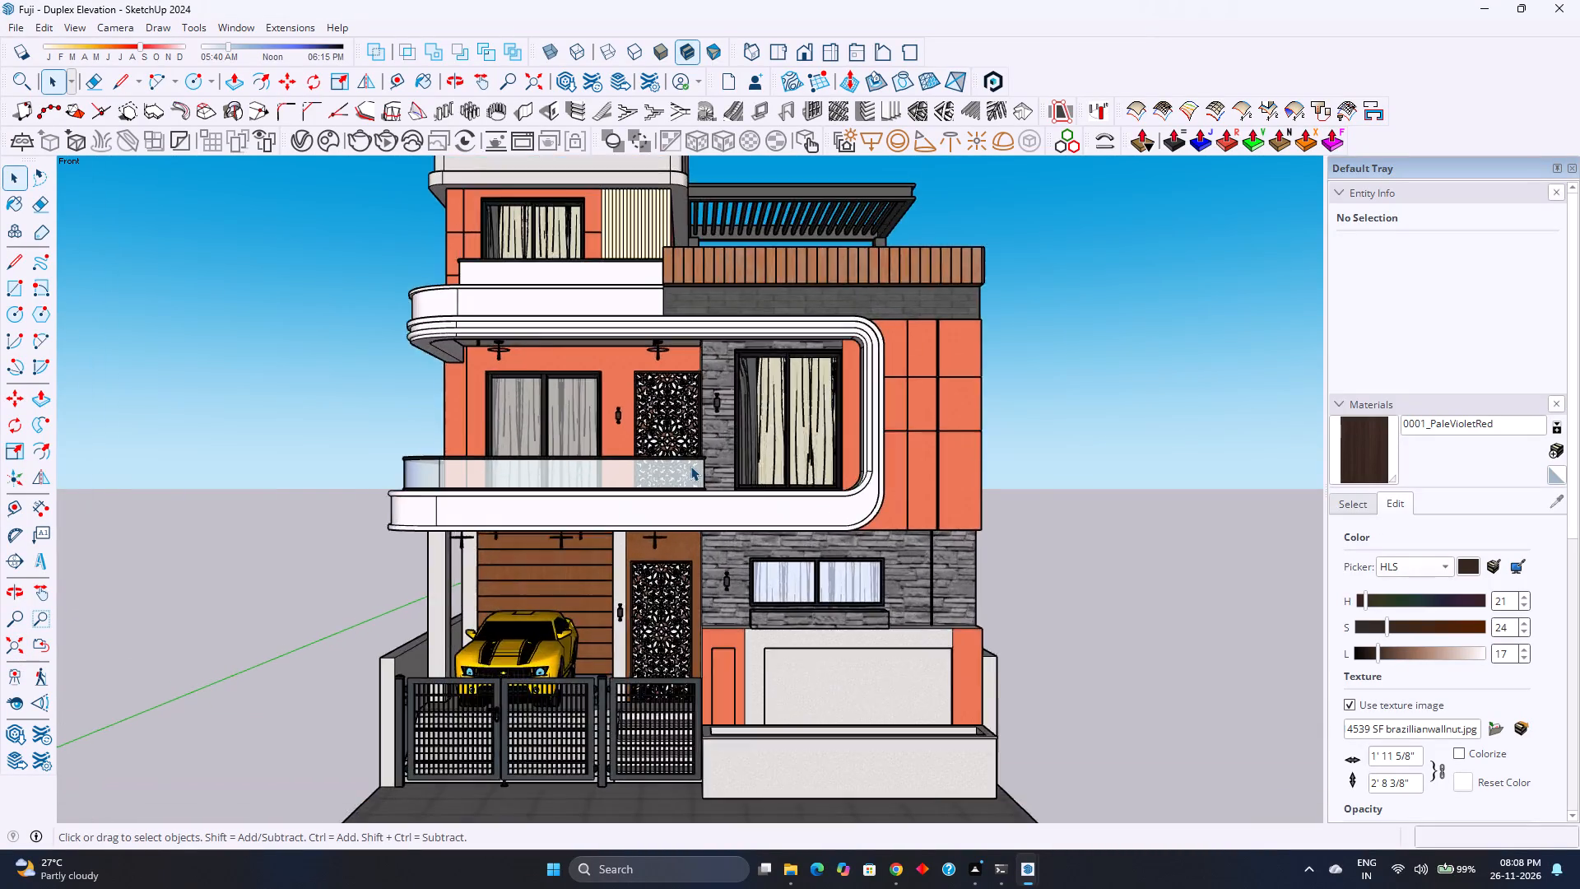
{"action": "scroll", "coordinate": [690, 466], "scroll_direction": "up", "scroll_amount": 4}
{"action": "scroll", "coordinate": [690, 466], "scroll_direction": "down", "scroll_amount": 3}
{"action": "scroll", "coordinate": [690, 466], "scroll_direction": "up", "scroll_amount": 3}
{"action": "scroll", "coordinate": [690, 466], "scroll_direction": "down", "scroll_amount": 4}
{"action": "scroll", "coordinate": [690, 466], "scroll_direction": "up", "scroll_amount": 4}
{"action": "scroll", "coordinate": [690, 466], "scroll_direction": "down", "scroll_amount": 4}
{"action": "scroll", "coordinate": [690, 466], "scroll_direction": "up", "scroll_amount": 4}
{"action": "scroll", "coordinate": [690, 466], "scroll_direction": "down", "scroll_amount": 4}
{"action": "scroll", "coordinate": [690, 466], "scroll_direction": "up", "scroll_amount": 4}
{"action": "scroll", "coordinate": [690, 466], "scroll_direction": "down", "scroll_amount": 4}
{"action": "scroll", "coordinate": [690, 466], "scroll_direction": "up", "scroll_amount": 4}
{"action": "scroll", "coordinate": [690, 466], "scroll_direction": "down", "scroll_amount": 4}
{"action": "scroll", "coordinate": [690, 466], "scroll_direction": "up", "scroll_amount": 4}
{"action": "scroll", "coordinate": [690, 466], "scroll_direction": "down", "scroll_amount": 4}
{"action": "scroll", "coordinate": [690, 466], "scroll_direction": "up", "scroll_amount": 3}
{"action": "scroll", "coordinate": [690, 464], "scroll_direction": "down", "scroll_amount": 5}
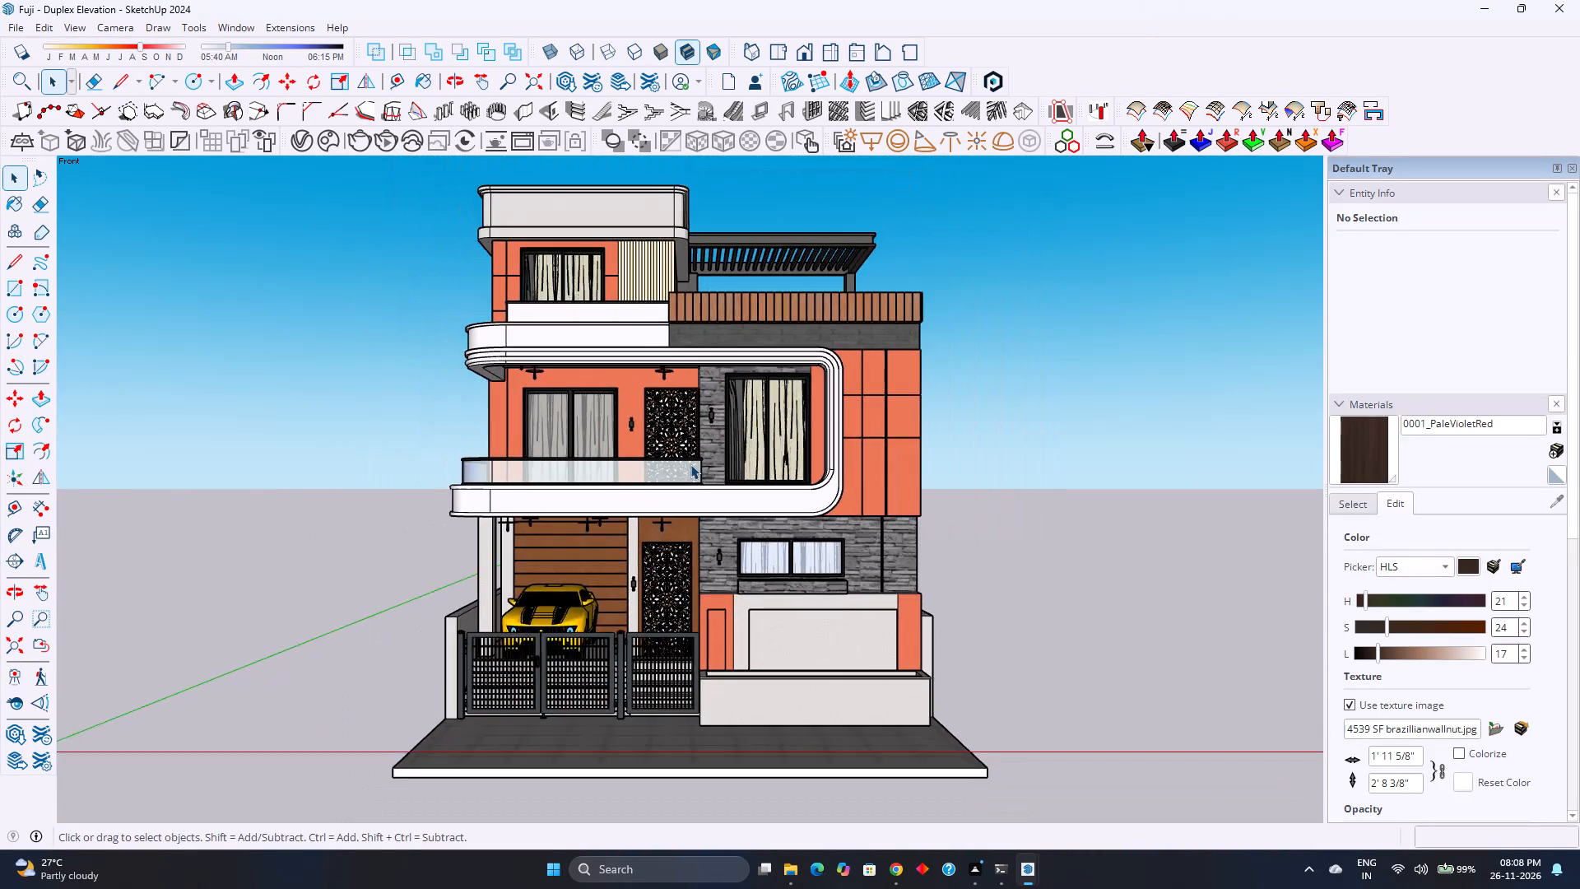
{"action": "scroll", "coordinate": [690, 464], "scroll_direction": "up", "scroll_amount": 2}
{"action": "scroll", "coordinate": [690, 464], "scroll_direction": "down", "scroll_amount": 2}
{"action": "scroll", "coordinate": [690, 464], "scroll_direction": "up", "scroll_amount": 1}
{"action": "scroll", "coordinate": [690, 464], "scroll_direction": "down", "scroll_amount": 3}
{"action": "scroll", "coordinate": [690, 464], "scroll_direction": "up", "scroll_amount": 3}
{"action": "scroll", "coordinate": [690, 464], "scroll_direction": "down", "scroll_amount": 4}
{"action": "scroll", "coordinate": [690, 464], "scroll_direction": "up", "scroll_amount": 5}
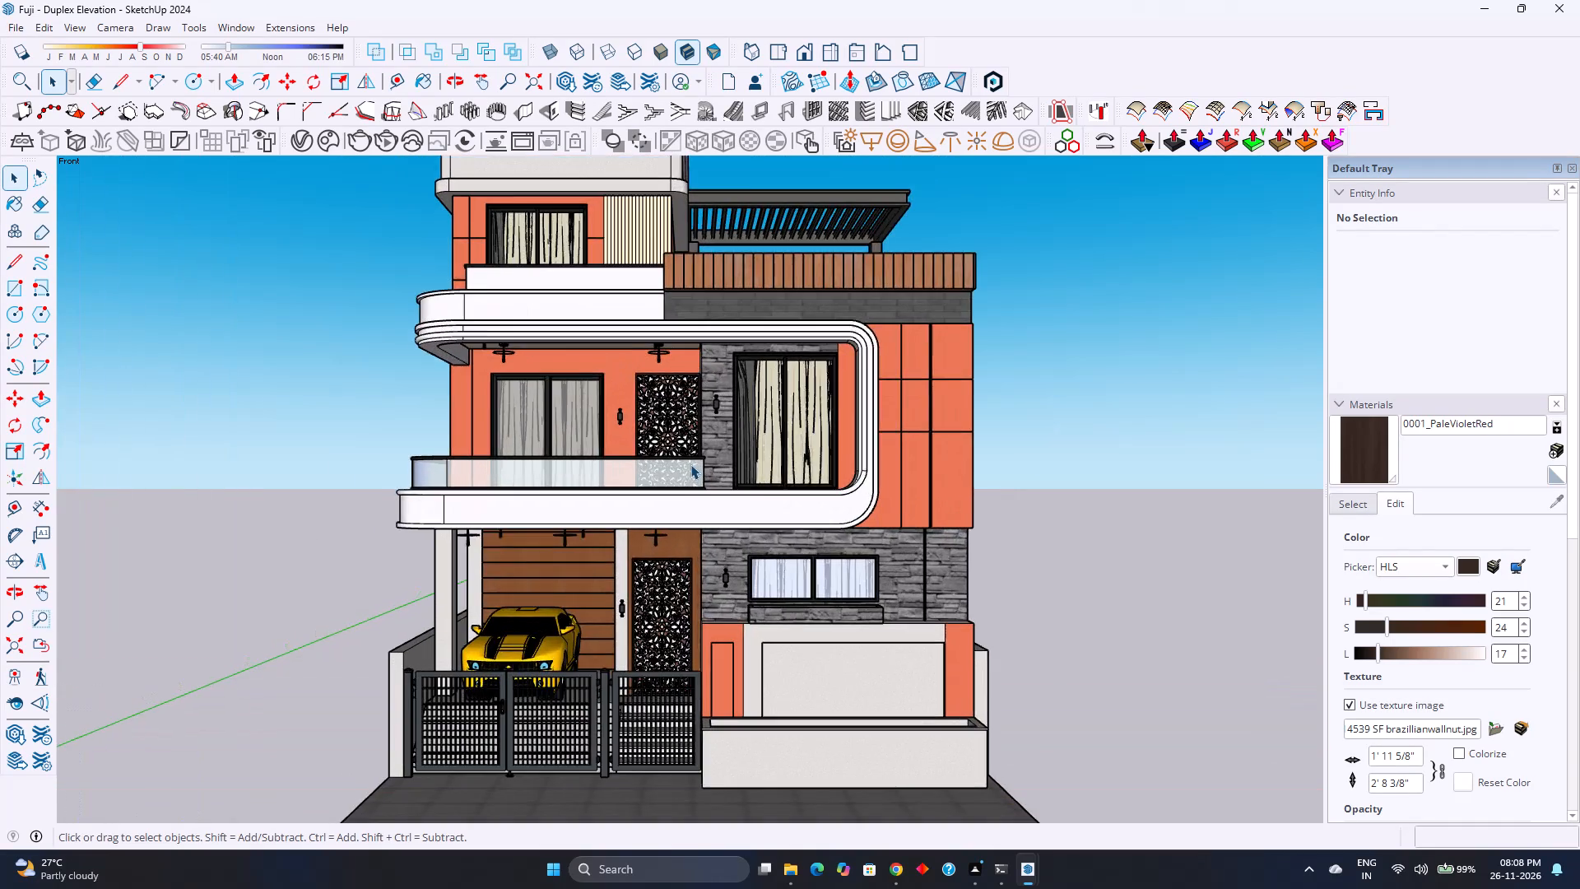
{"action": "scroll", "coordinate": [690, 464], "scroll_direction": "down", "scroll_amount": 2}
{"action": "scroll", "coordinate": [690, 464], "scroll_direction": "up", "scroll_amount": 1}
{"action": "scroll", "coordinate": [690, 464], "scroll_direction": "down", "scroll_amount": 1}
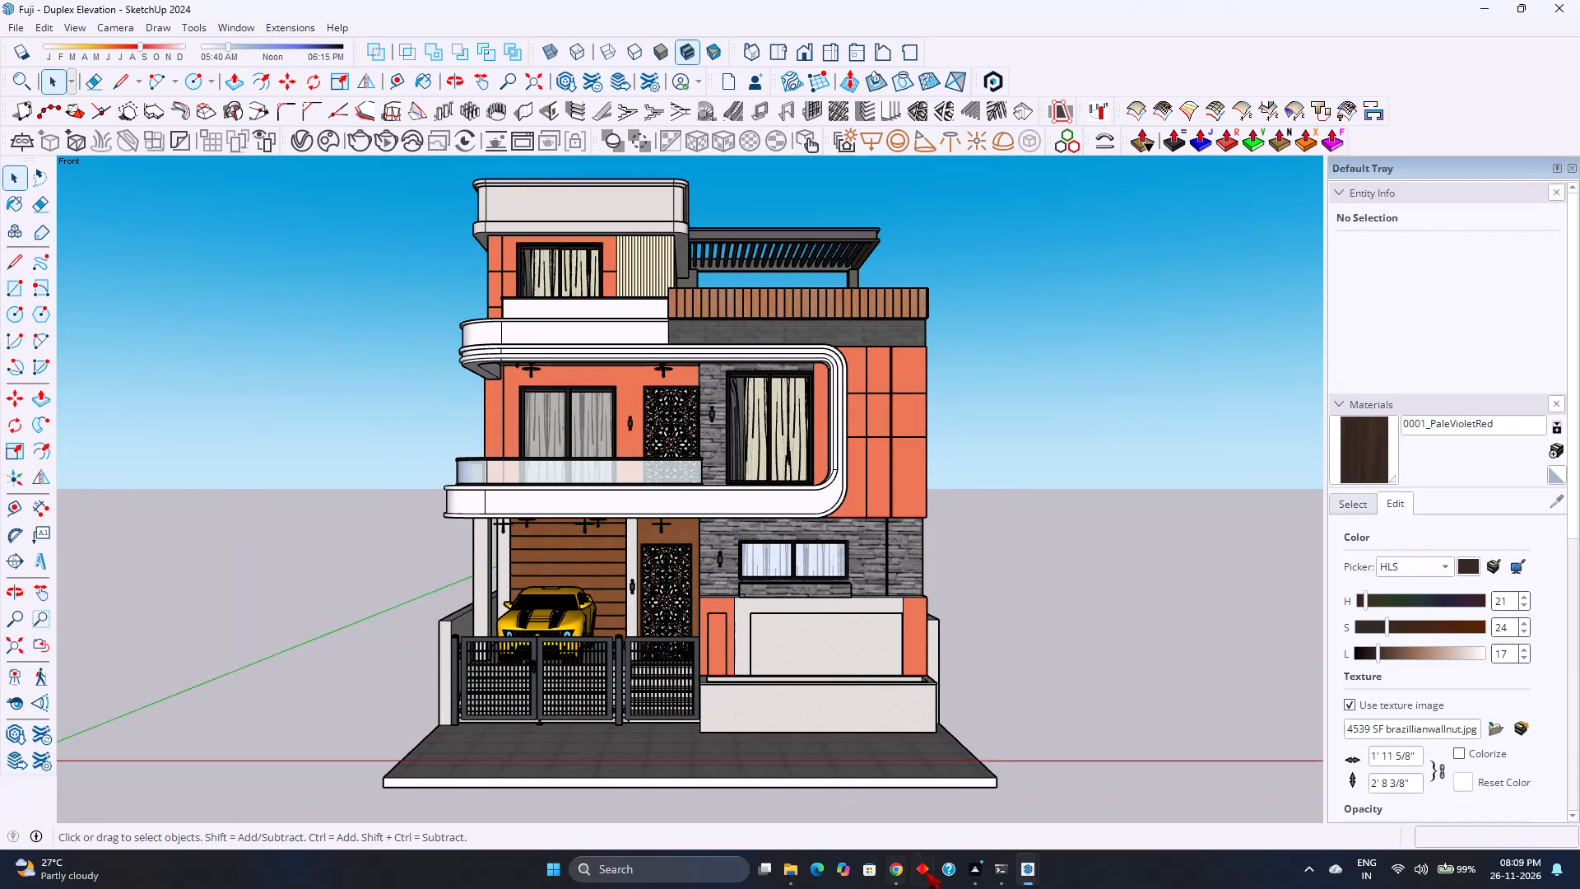
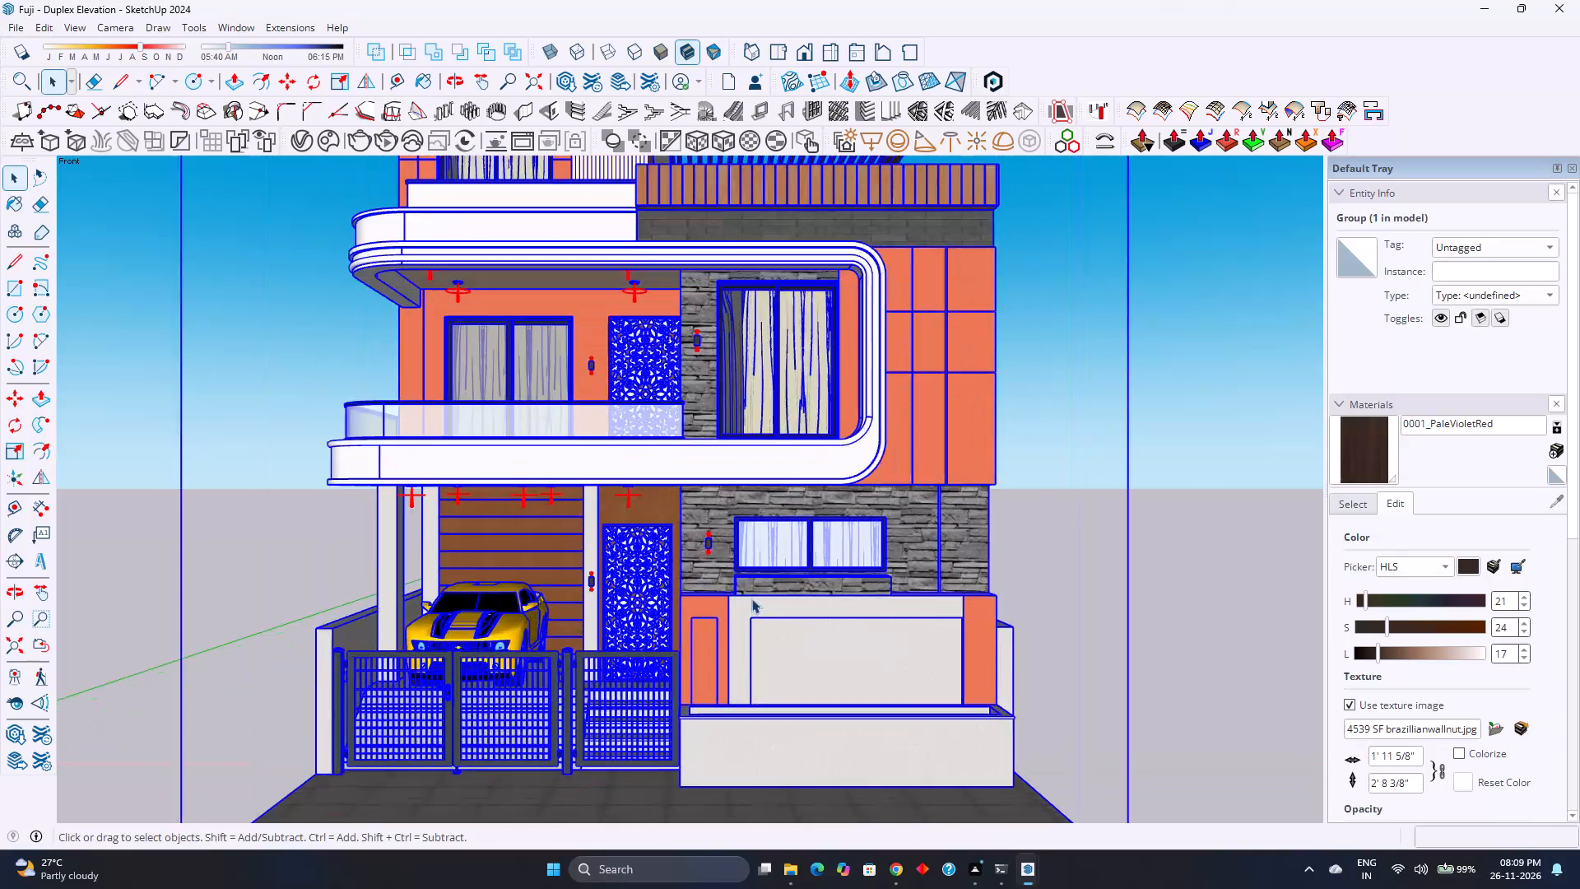
Review the front elevation of the finished duplex with the entire model fitted in view.
{"action": "scroll", "coordinate": [731, 523], "scroll_direction": "down", "scroll_amount": 2}
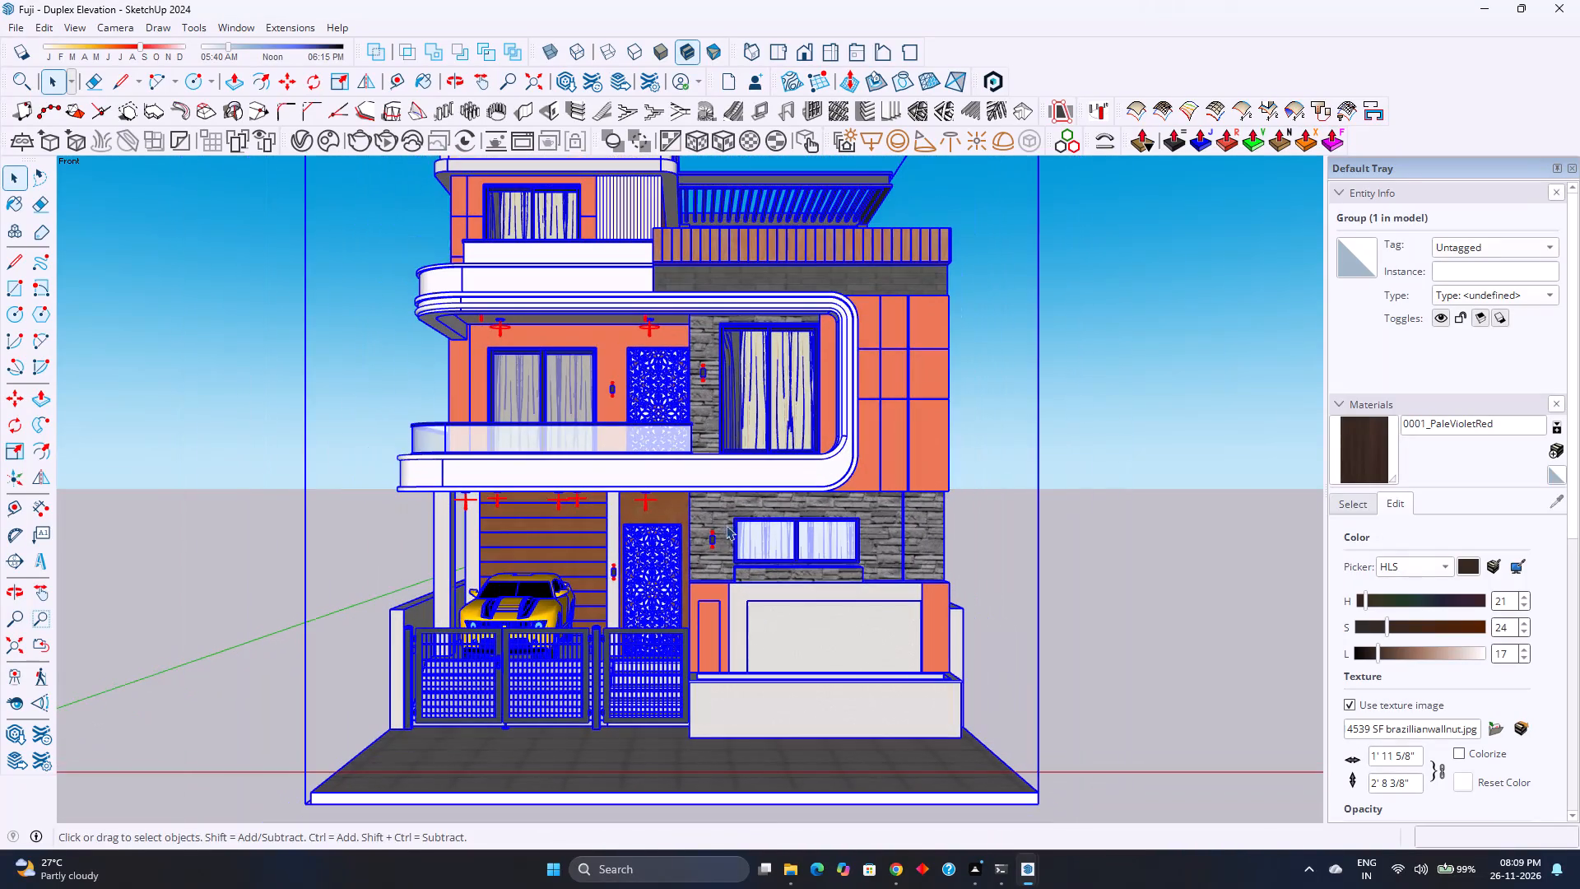
{"action": "left_click", "coordinate": [20, 651]}
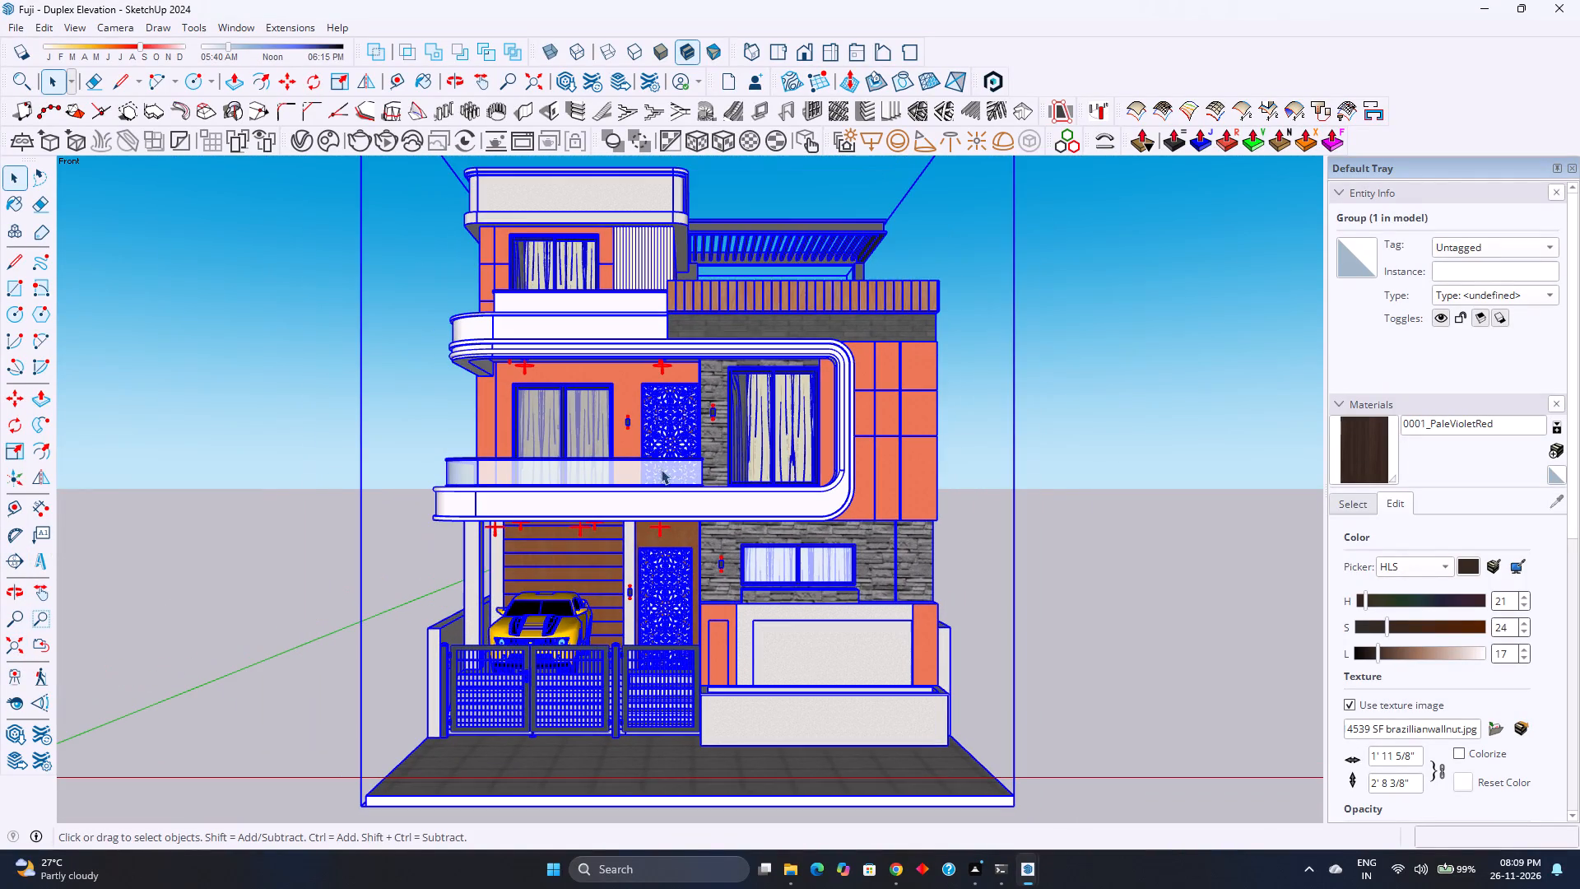
{"action": "scroll", "coordinate": [704, 440], "scroll_direction": "up", "scroll_amount": 3}
{"action": "scroll", "coordinate": [704, 440], "scroll_direction": "down", "scroll_amount": 3}
{"action": "scroll", "coordinate": [704, 440], "scroll_direction": "up", "scroll_amount": 2}
{"action": "scroll", "coordinate": [704, 440], "scroll_direction": "down", "scroll_amount": 2}
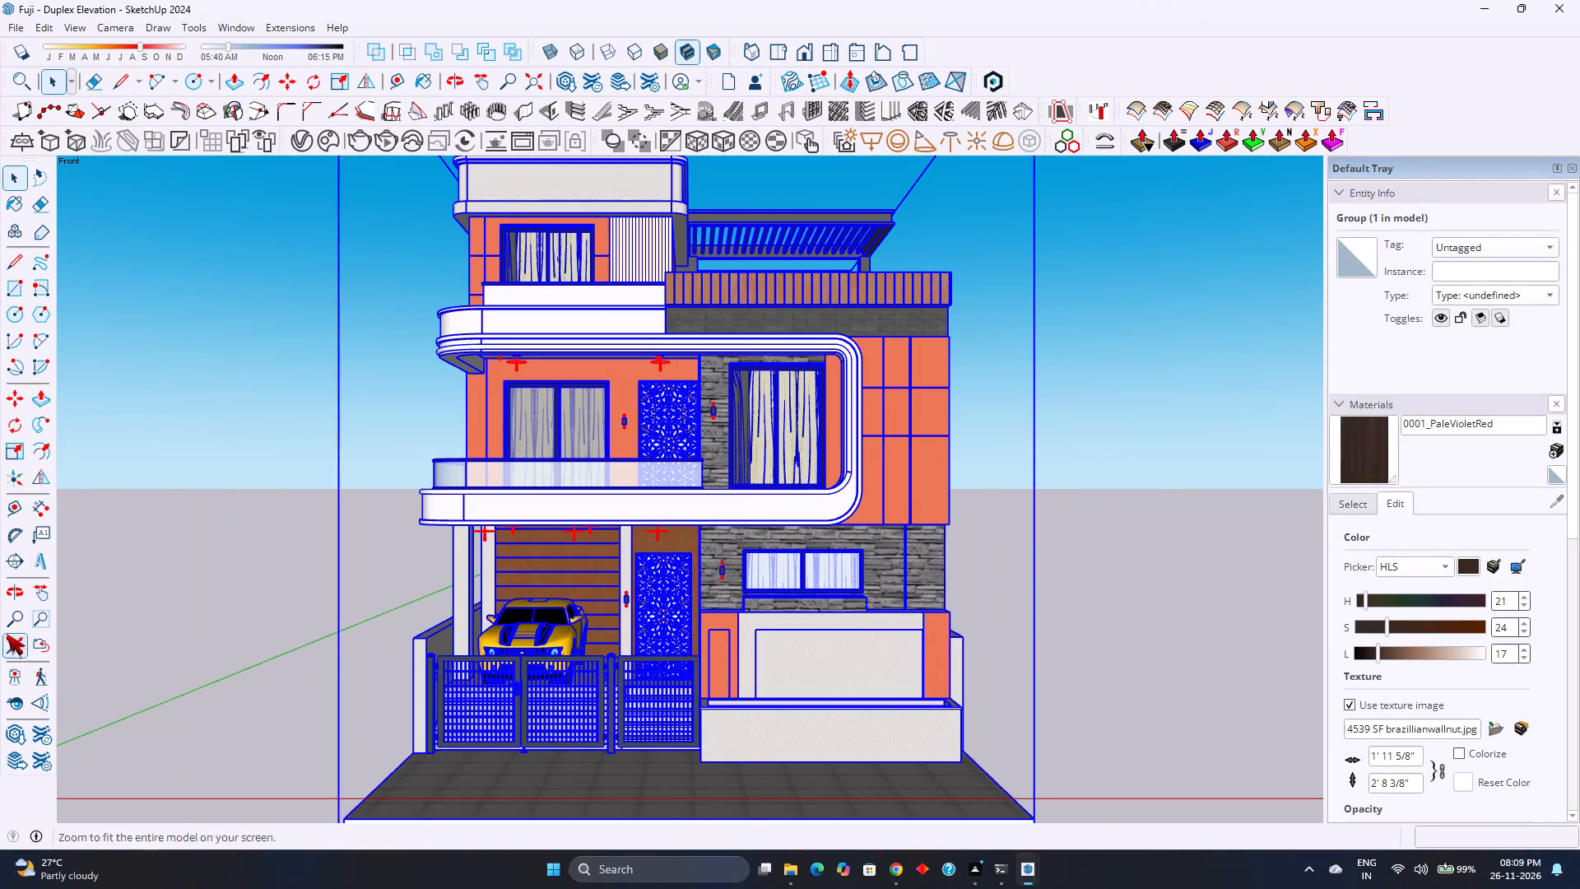
{"action": "left_click", "coordinate": [0, 641]}
{"action": "left_click", "coordinate": [7, 641]}
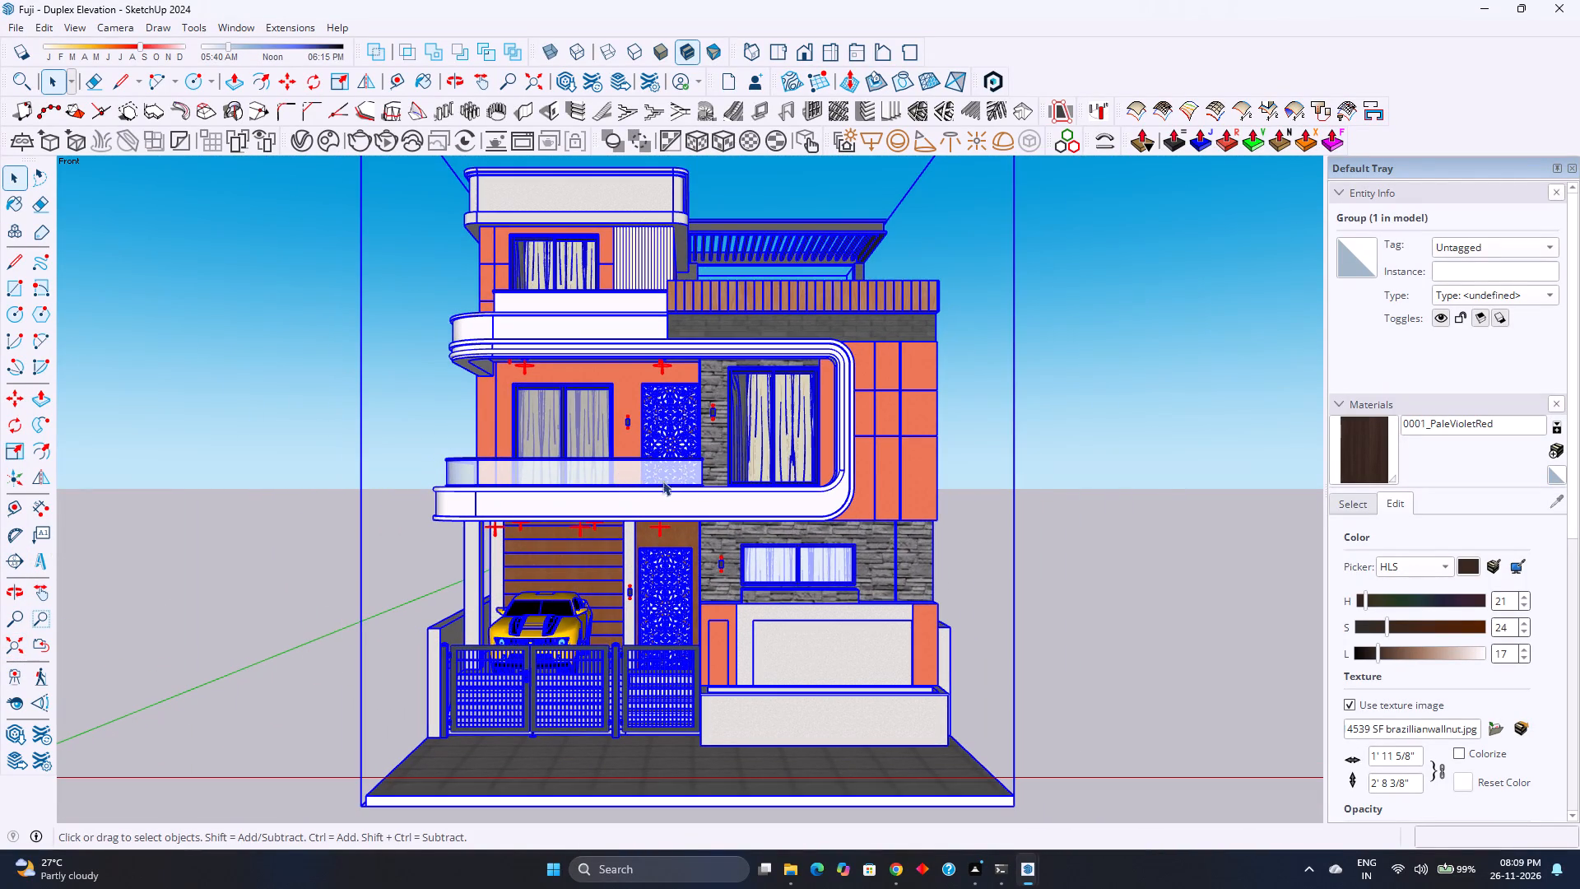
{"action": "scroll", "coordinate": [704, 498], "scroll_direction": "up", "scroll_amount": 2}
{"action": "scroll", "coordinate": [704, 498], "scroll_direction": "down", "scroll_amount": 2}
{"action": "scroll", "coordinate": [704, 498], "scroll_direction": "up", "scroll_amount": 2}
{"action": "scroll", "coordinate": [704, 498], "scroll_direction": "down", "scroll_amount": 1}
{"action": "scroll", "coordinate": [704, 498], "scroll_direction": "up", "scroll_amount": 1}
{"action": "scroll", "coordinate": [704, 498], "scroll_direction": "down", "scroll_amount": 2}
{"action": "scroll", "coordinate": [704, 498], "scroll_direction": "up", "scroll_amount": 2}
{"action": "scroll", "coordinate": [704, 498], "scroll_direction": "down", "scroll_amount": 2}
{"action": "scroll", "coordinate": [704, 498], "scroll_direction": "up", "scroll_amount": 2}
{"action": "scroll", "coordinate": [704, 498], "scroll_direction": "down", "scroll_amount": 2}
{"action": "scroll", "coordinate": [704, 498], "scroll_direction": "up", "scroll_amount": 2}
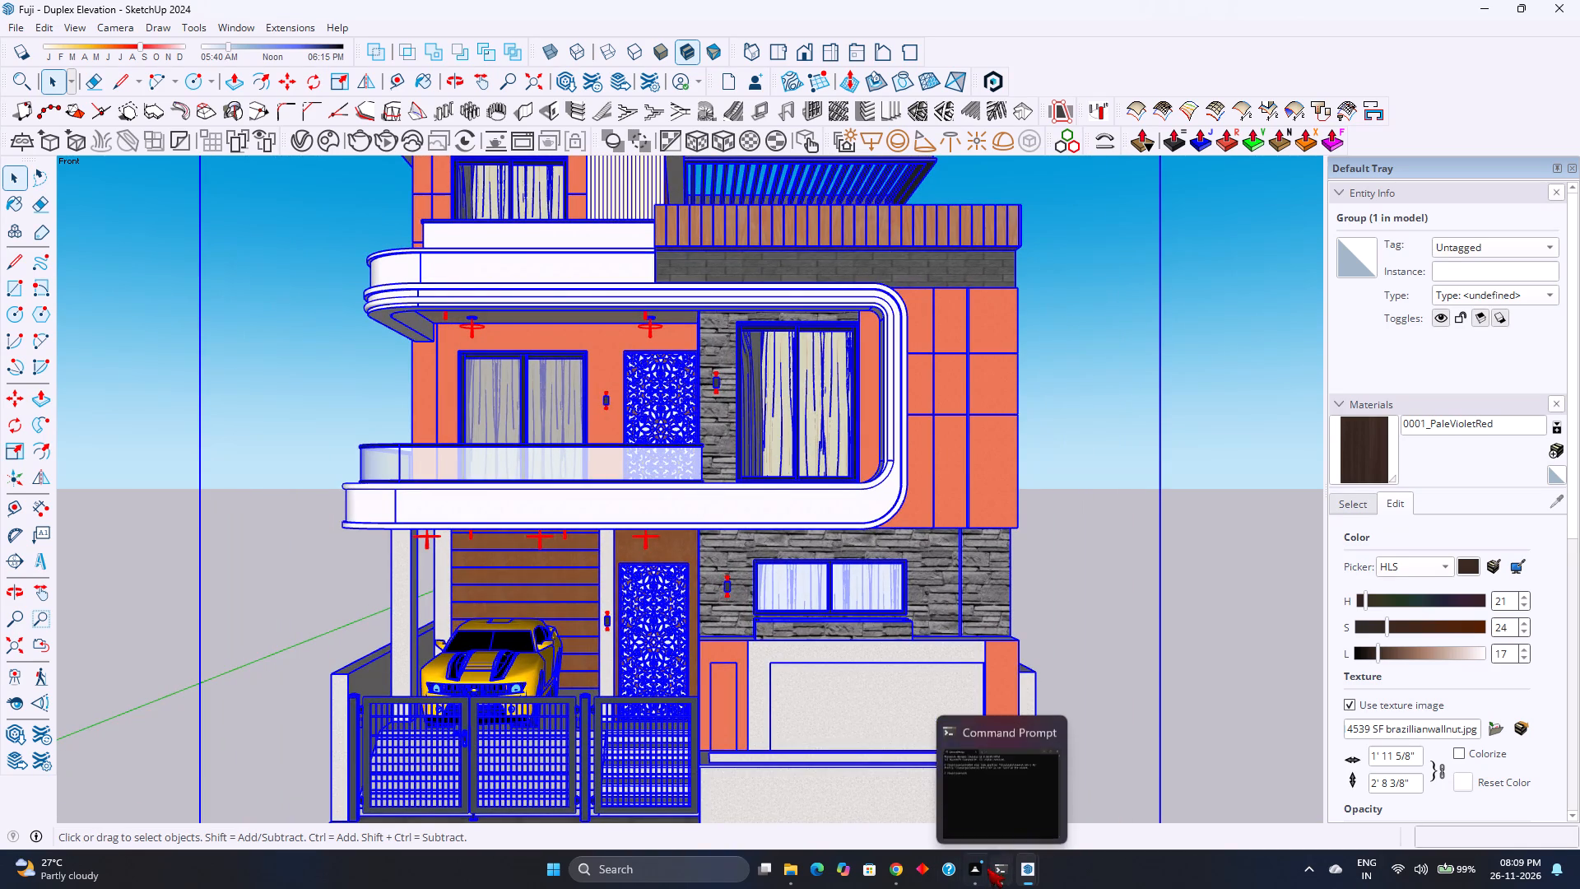
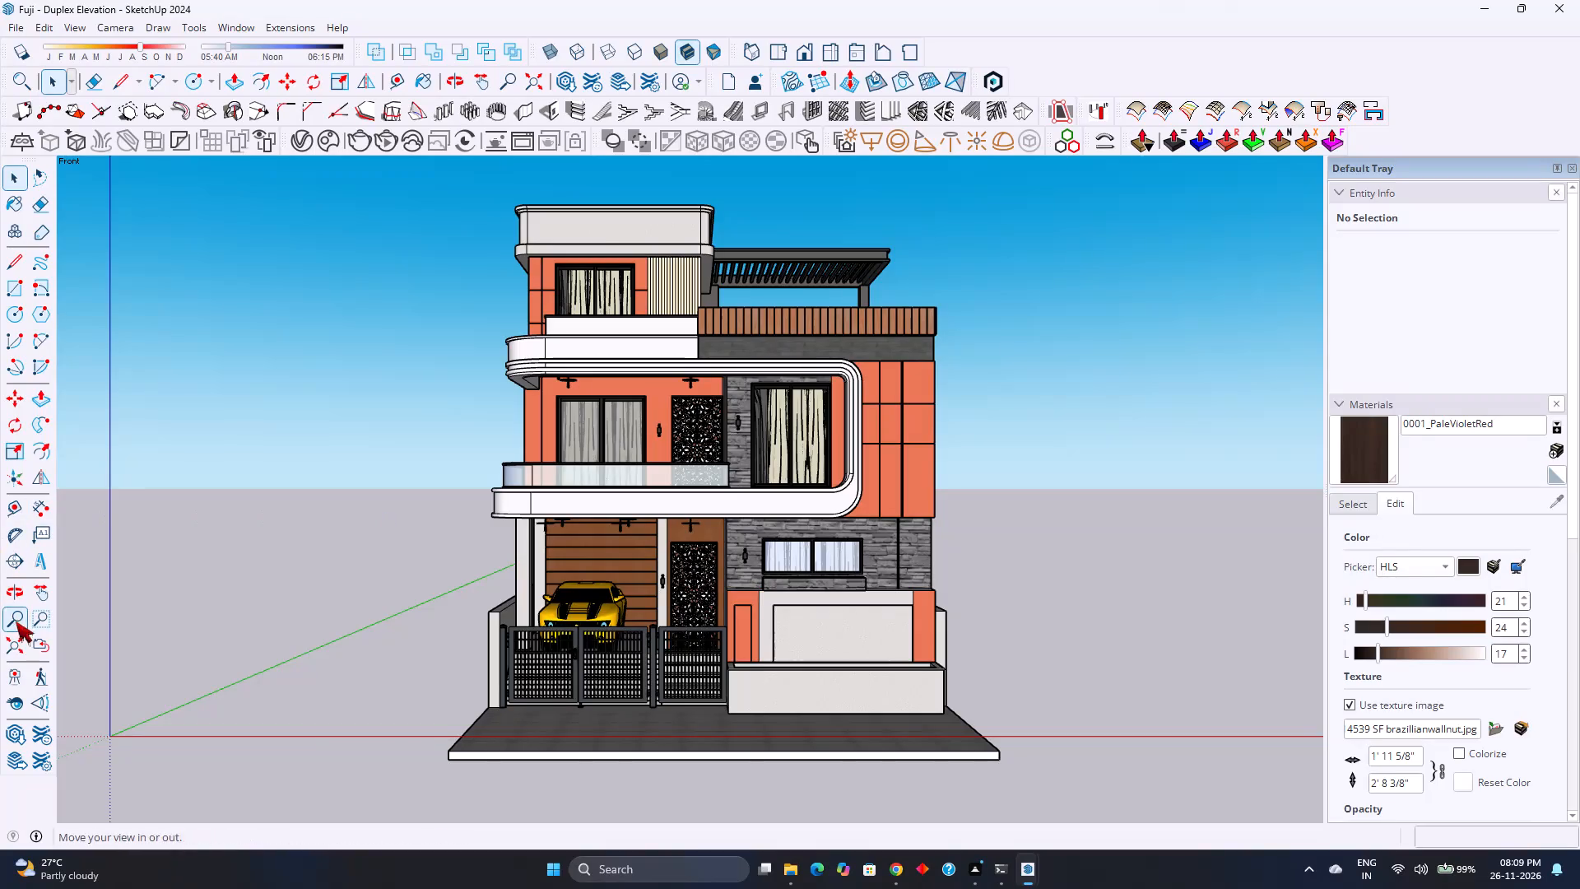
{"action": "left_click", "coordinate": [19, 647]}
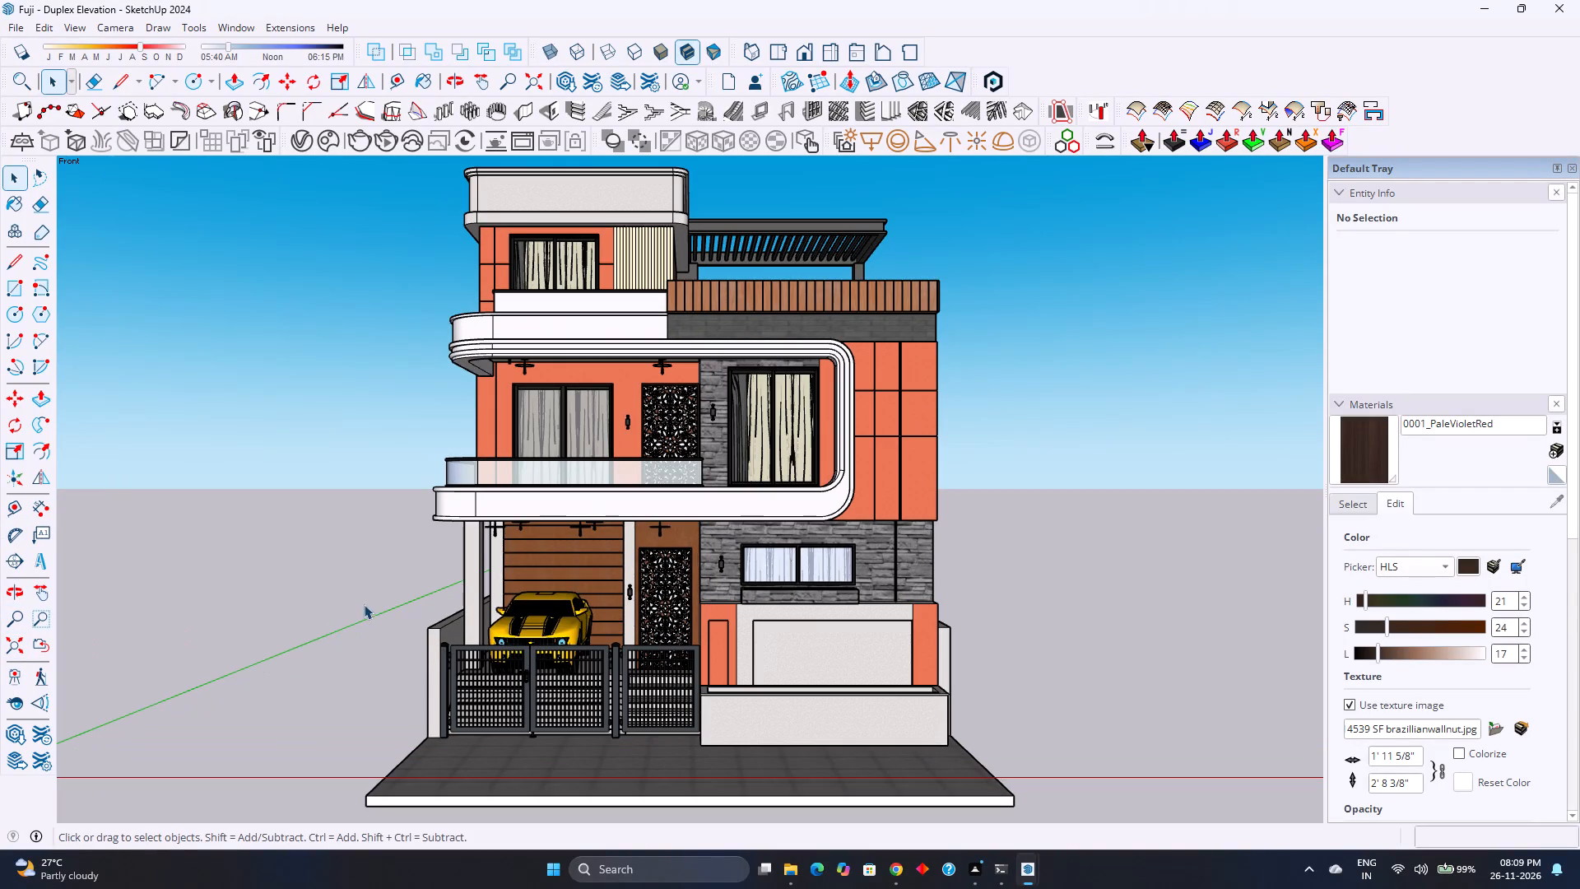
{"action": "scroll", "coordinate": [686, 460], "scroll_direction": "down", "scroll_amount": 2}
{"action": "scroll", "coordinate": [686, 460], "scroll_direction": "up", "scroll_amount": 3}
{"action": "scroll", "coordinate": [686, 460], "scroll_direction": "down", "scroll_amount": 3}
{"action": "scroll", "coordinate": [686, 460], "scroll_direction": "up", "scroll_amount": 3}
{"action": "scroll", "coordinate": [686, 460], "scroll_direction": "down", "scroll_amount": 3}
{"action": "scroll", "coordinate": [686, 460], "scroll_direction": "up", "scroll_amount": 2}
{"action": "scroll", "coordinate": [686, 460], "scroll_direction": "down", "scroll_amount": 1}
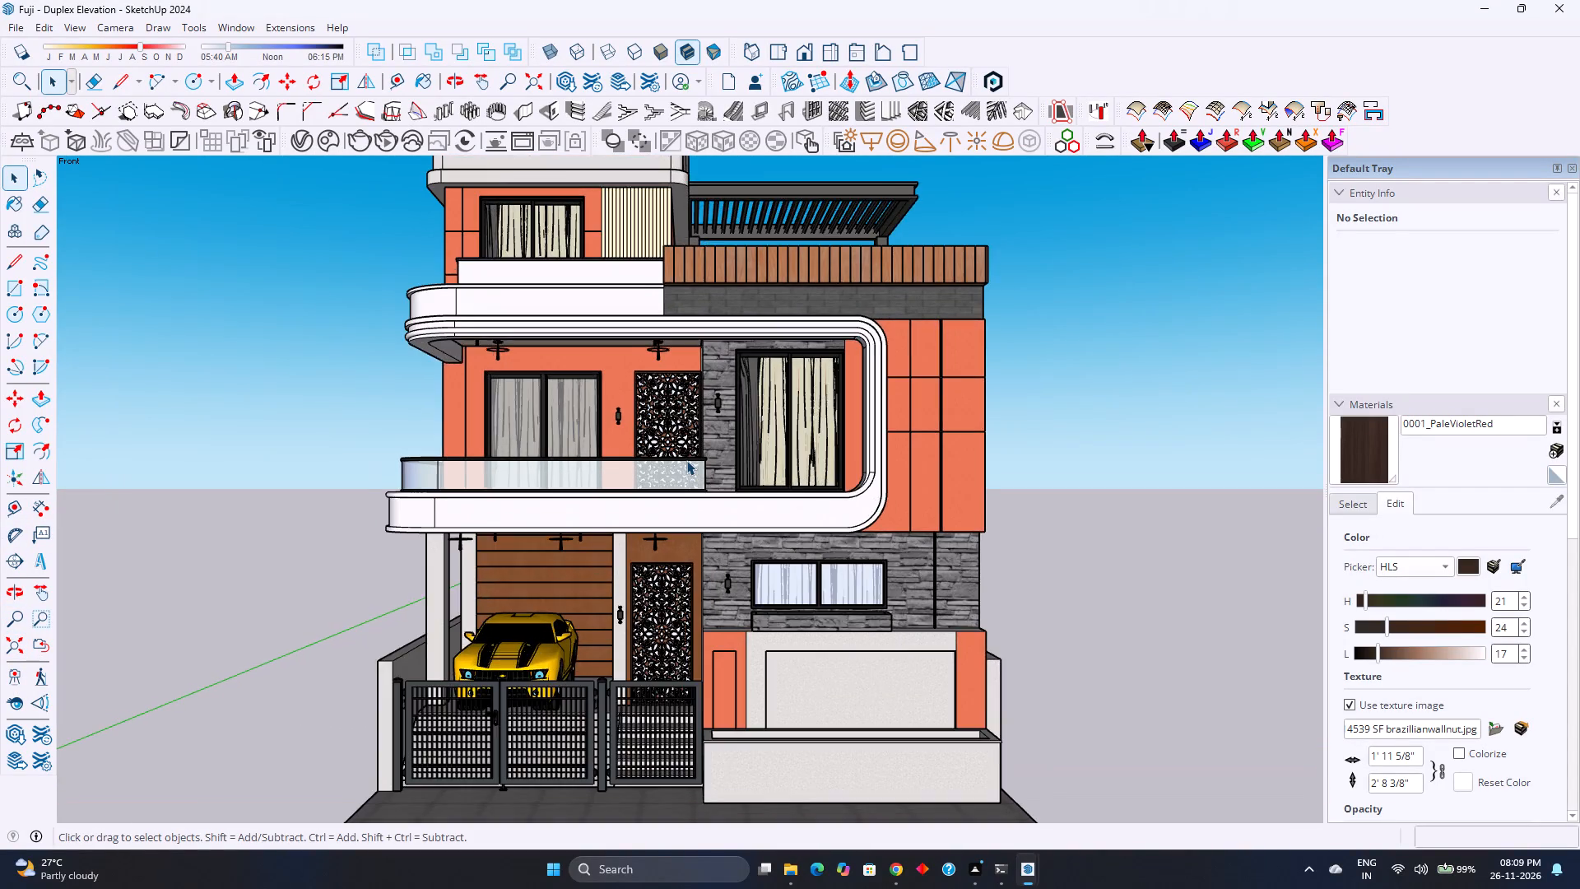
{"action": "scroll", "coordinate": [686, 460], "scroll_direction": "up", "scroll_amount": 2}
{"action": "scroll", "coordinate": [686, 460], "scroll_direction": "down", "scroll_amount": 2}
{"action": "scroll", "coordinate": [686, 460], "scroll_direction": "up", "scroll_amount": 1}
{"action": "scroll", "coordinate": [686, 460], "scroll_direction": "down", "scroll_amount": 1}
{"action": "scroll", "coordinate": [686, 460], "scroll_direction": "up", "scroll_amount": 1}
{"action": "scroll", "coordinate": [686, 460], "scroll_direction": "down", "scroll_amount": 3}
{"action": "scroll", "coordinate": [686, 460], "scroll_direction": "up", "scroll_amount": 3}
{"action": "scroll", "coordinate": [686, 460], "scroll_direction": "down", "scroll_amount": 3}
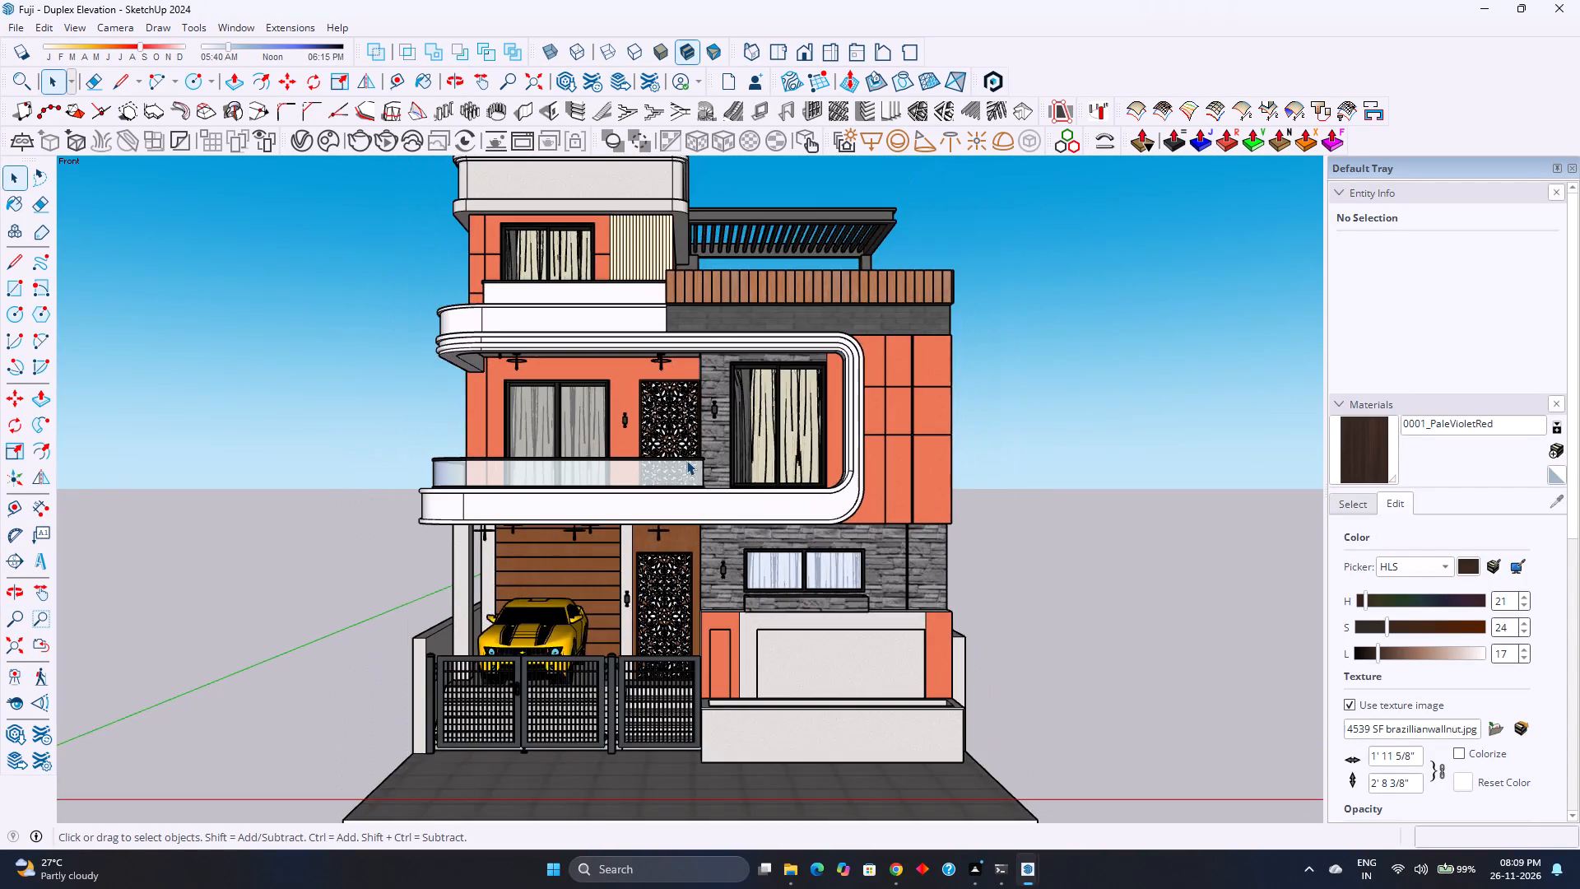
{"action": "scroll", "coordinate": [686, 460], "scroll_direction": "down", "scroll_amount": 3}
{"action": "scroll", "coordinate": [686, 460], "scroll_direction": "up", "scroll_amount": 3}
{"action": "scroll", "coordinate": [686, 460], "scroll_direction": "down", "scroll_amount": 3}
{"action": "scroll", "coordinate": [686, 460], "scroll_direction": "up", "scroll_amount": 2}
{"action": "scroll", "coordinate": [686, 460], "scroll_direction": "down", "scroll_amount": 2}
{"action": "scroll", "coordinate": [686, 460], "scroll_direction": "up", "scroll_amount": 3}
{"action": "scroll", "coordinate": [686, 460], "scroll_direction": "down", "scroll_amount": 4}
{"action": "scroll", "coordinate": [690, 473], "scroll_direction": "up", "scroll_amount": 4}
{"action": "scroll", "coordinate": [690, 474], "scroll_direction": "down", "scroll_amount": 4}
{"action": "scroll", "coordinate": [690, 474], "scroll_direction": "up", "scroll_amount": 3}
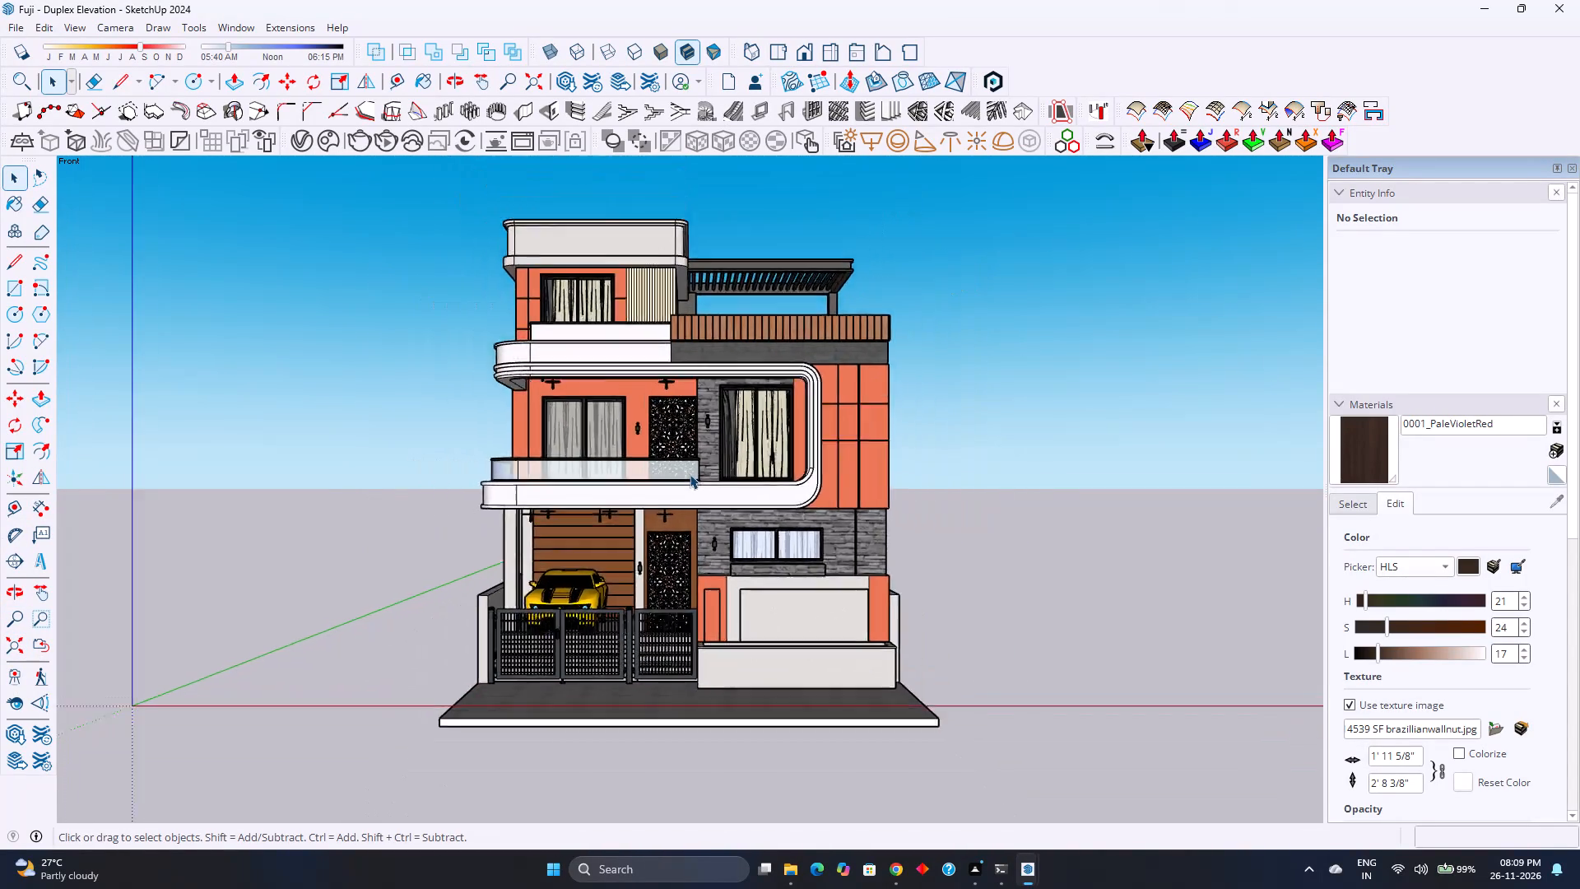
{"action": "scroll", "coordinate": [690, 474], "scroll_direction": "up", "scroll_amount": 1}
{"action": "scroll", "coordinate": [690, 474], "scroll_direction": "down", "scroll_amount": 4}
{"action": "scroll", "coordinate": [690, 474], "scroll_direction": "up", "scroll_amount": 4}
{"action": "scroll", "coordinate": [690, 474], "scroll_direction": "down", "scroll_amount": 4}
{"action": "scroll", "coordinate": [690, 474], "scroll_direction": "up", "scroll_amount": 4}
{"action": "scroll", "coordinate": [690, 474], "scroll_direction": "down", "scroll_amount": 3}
Examine the first-floor balcony and facade up close from slightly above, and restore the front view fitted to the entire model.
{"action": "scroll", "coordinate": [690, 474], "scroll_direction": "up", "scroll_amount": 7}
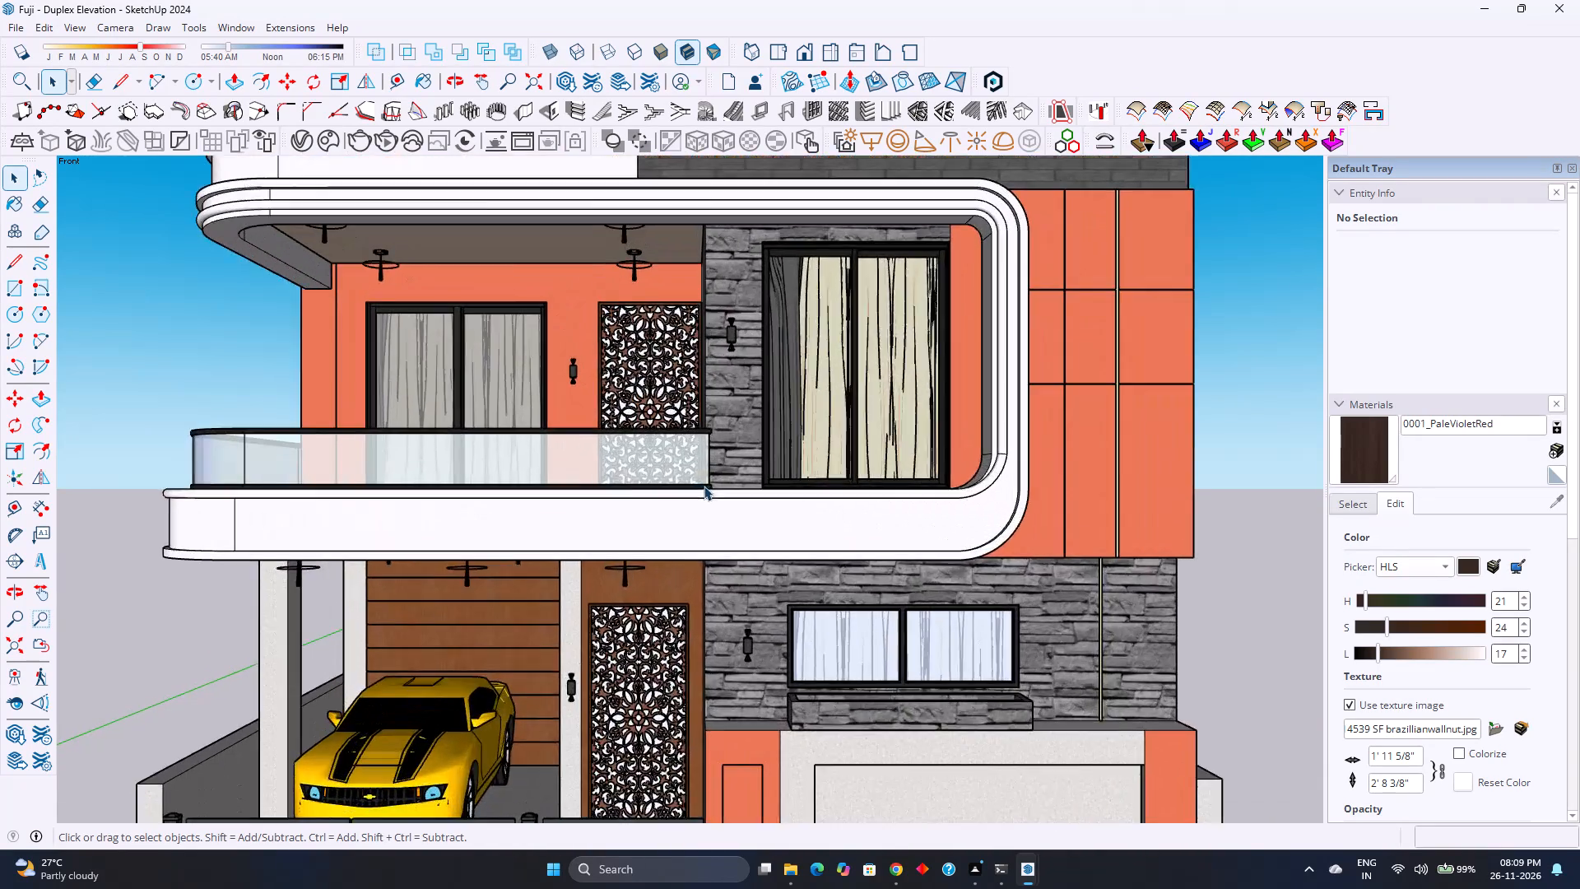
{"action": "scroll", "coordinate": [704, 486], "scroll_direction": "up", "scroll_amount": 3}
{"action": "middle_click_drag", "start_coordinate": [712, 485], "coordinate": [709, 554]}
{"action": "middle_click", "coordinate": [709, 554]}
{"action": "scroll", "coordinate": [707, 531], "scroll_direction": "down", "scroll_amount": 4}
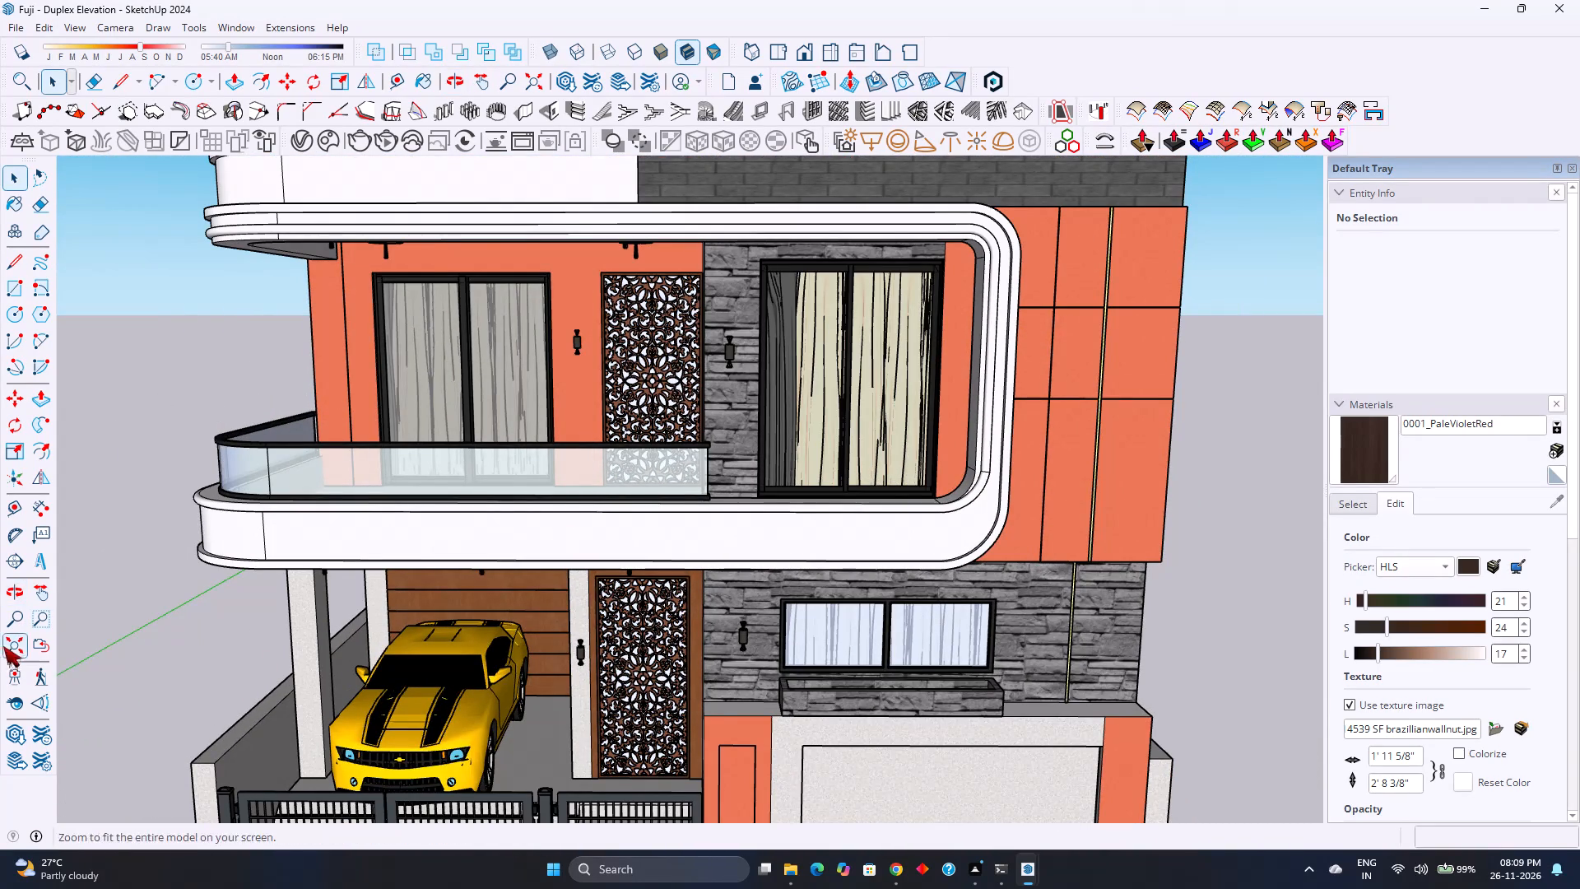
{"action": "left_click", "coordinate": [5, 645]}
{"action": "scroll", "coordinate": [590, 514], "scroll_direction": "down", "scroll_amount": 3}
{"action": "scroll", "coordinate": [590, 514], "scroll_direction": "up", "scroll_amount": 3}
{"action": "scroll", "coordinate": [590, 514], "scroll_direction": "down", "scroll_amount": 3}
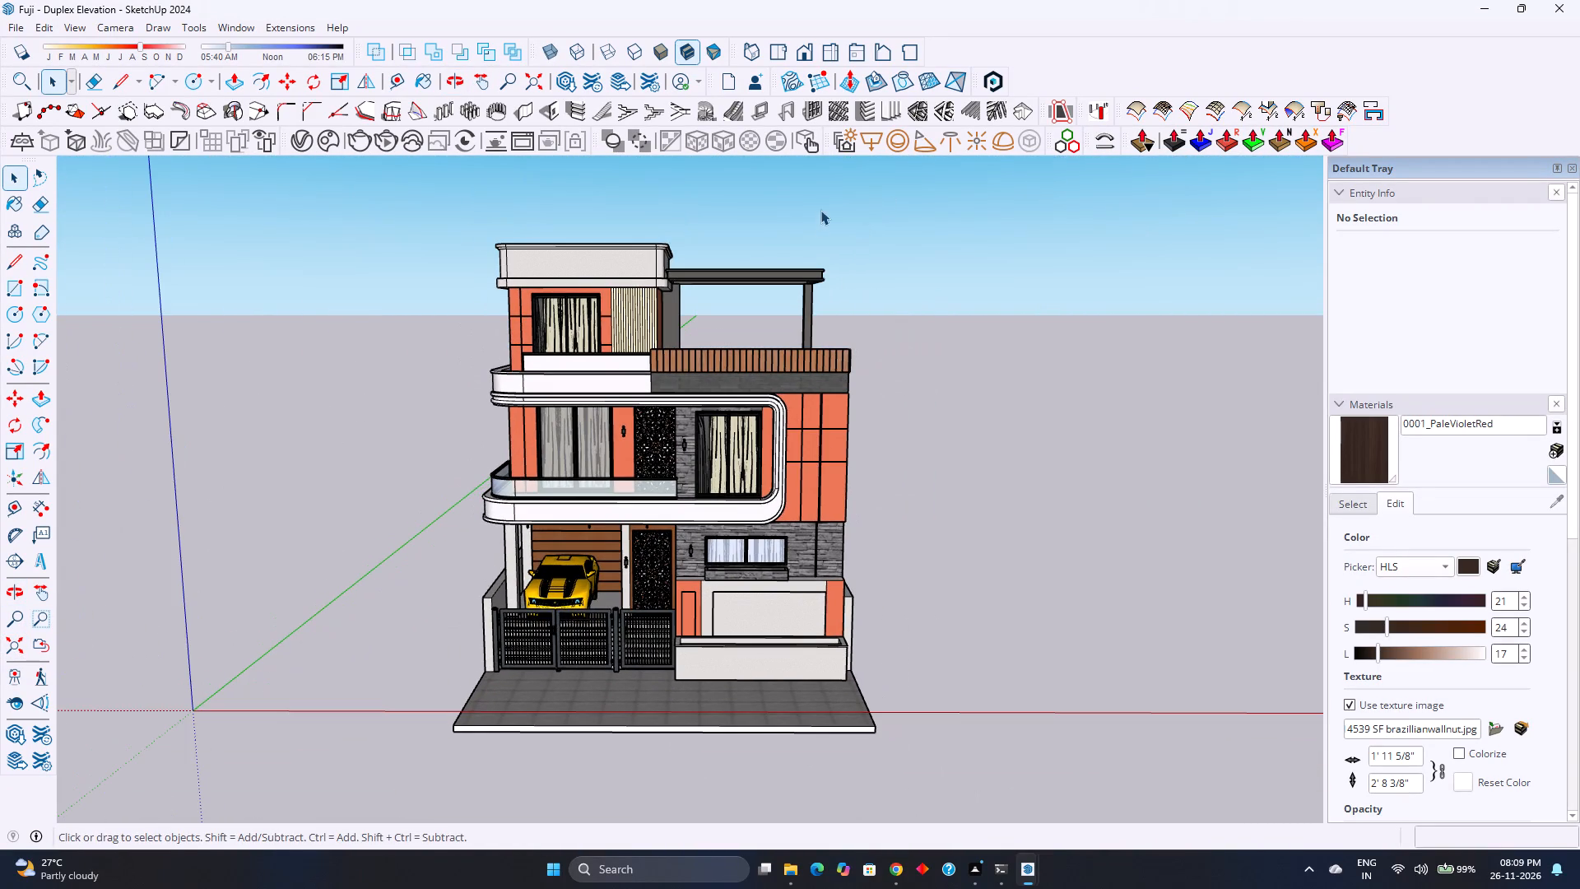
{"action": "left_click", "coordinate": [809, 48]}
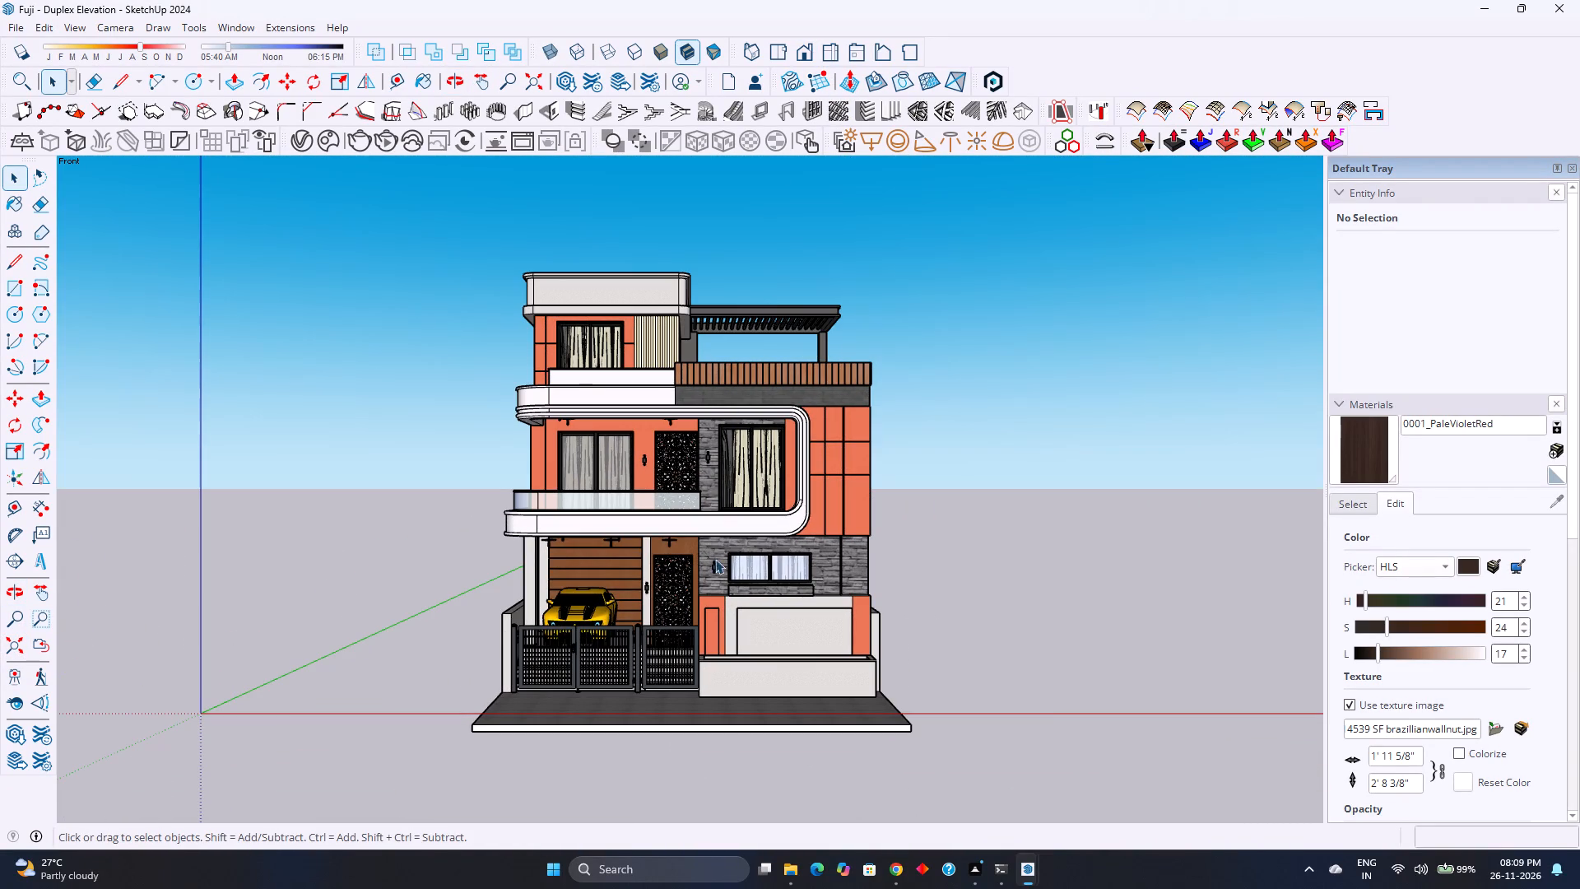
{"action": "left_click", "coordinate": [12, 642]}
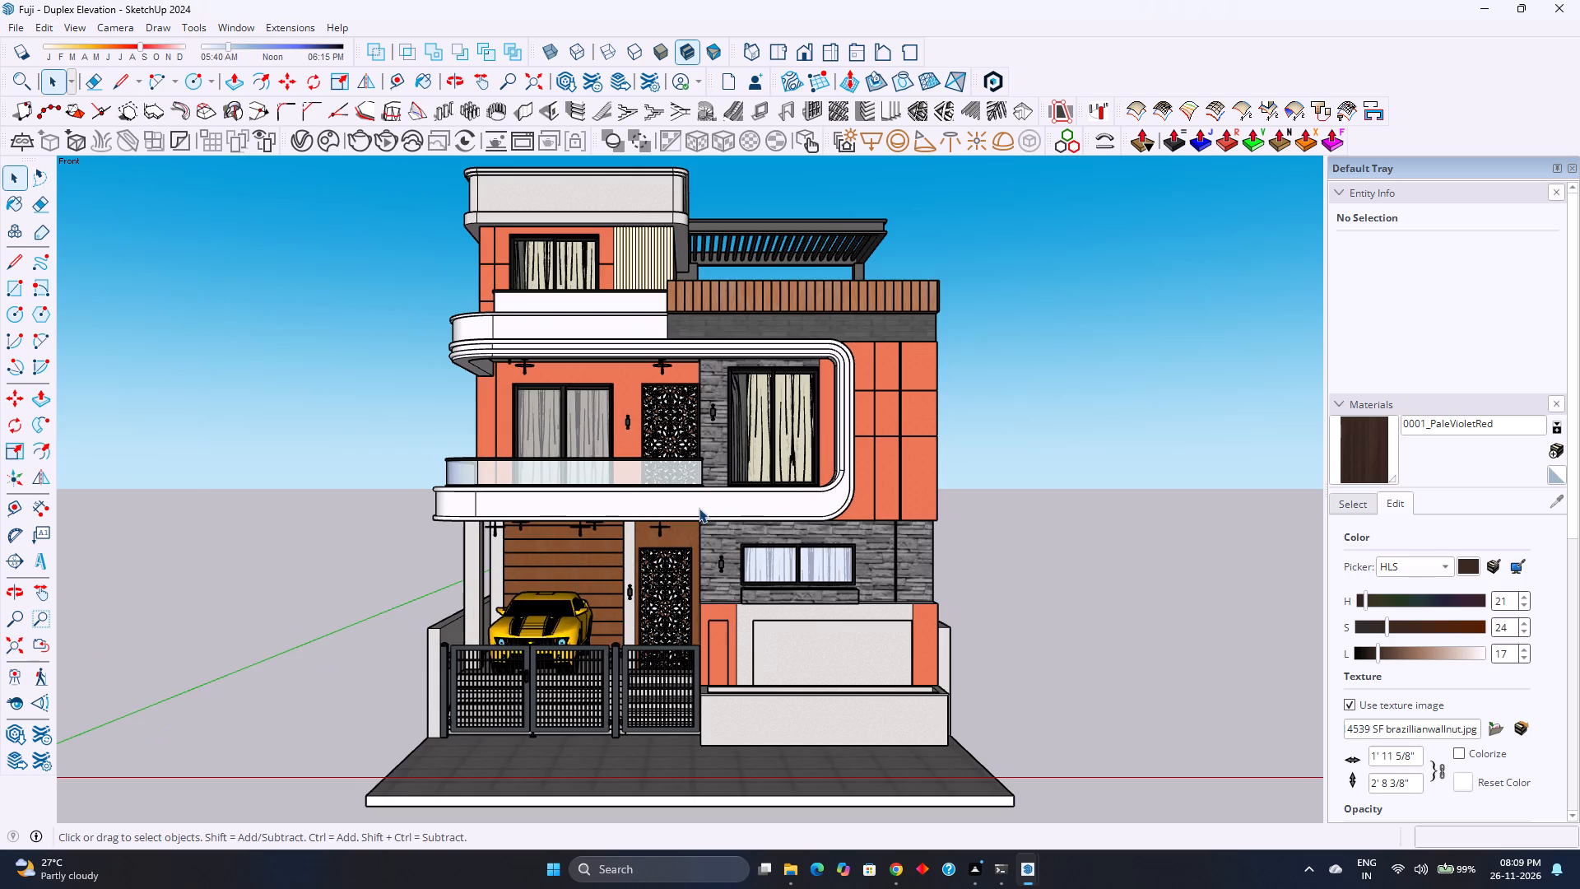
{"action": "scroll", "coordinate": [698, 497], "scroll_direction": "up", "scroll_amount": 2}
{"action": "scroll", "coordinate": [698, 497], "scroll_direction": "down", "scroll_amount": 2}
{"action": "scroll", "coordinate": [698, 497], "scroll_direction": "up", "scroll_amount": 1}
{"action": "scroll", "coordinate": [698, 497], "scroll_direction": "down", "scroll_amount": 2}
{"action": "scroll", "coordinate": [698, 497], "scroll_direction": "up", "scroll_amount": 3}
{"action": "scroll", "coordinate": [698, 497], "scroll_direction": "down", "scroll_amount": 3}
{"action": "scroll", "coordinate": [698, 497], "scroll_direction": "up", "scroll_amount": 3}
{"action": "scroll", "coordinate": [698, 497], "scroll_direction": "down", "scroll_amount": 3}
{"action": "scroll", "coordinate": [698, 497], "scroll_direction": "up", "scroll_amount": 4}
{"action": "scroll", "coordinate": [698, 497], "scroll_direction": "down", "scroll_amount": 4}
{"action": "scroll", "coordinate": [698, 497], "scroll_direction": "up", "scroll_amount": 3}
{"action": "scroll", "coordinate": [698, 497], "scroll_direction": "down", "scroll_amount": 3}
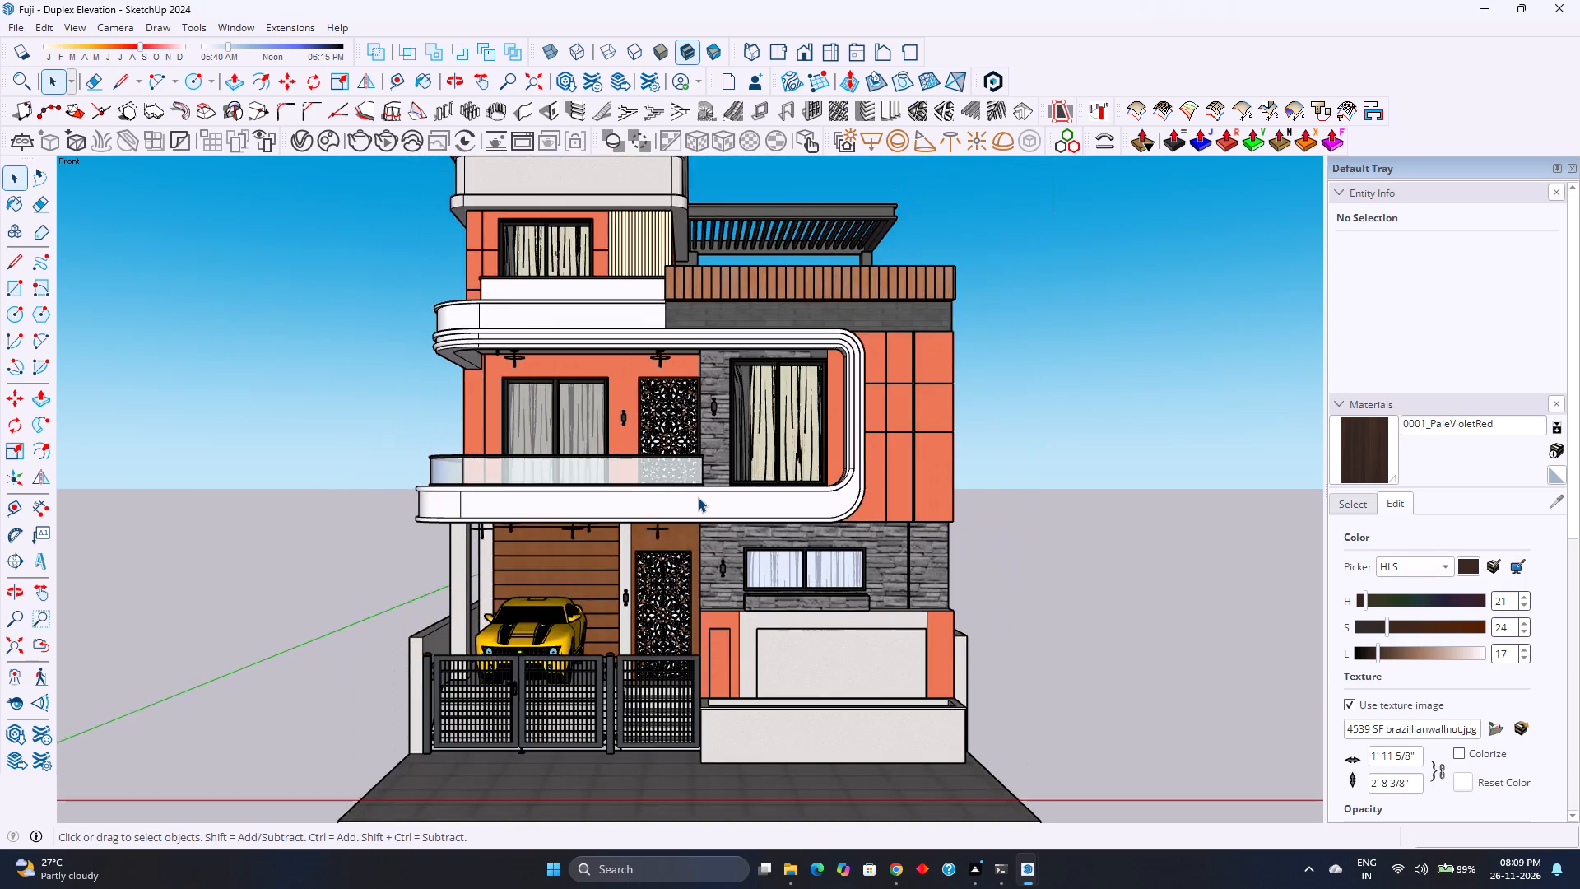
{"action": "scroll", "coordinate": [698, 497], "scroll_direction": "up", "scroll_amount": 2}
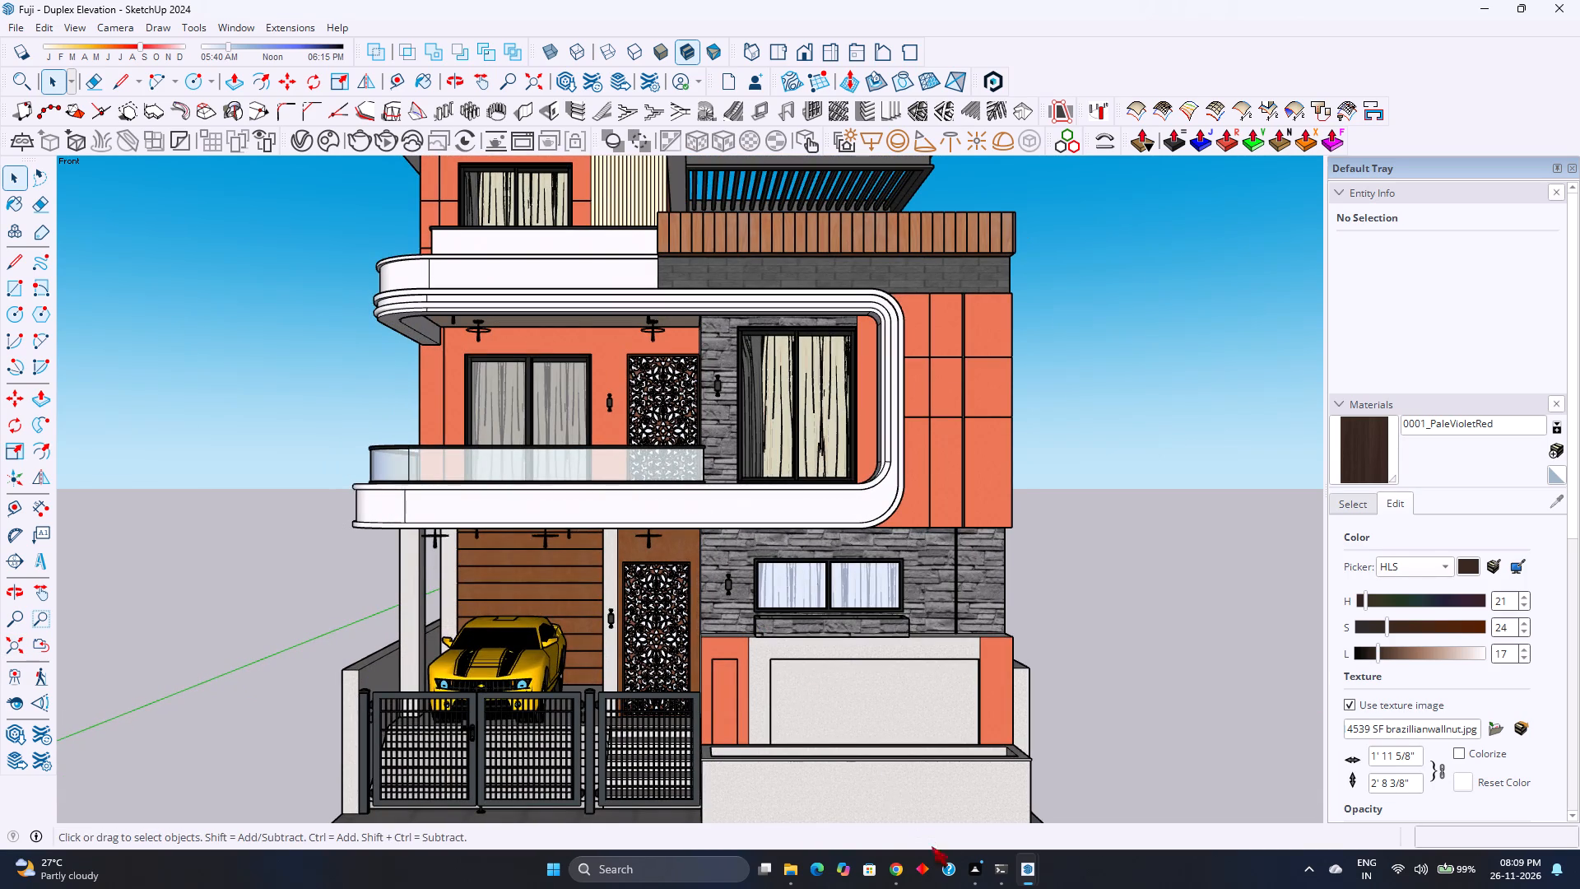